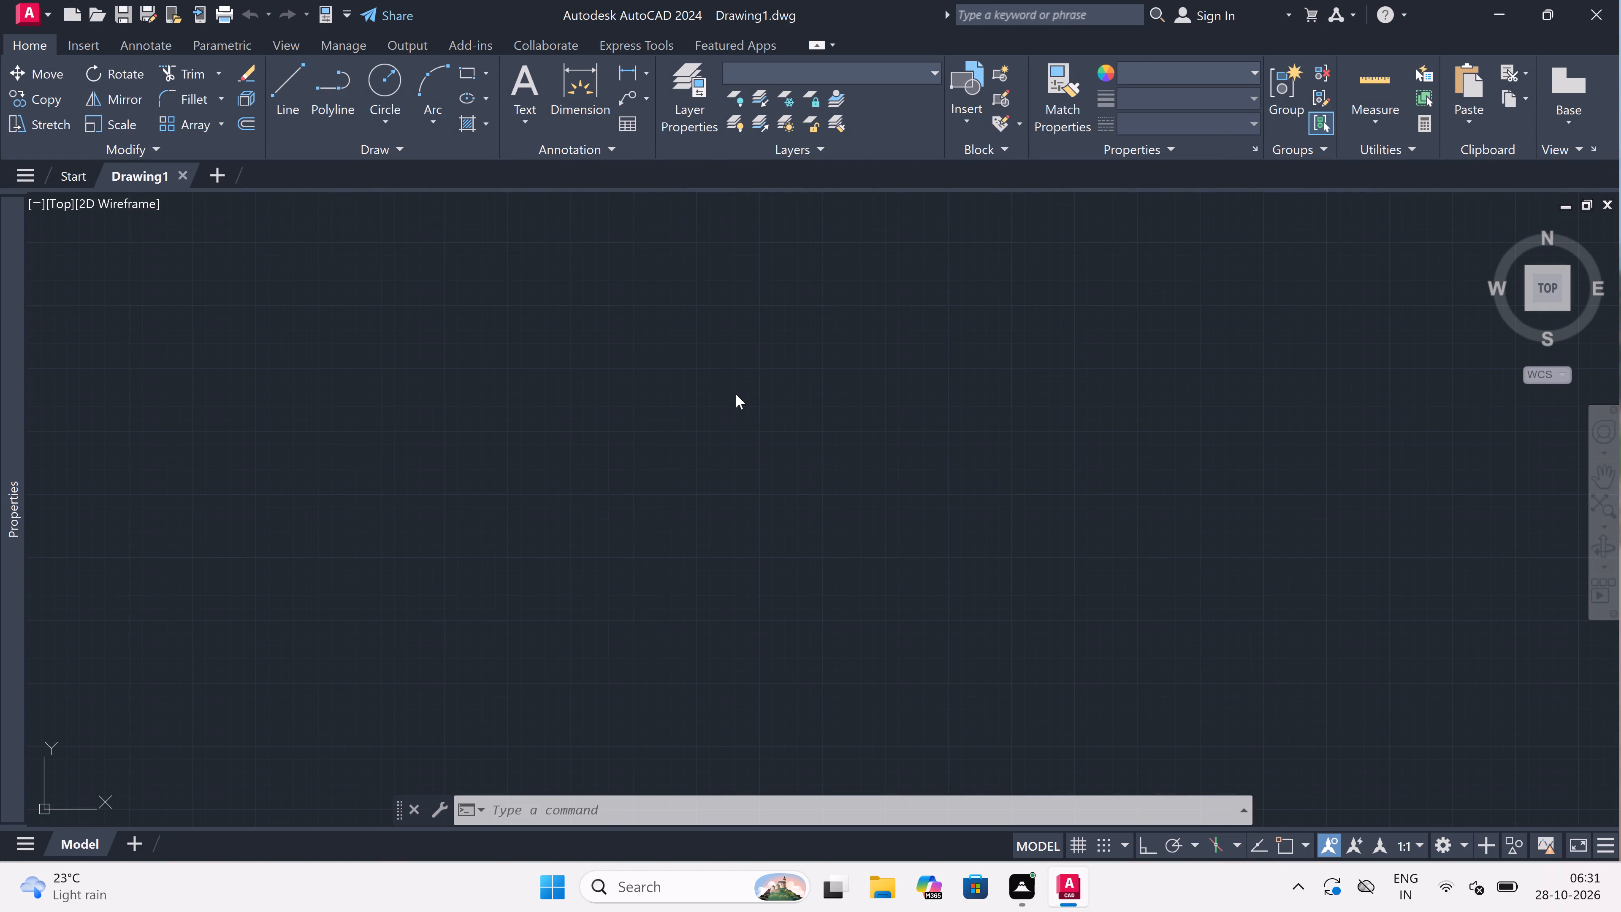
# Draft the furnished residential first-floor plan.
# Configure the drawing units to Engineering length type with 0'-0" precision and Inches as the insertion scale.
pyautogui.write('un')
pyautogui.press('space')
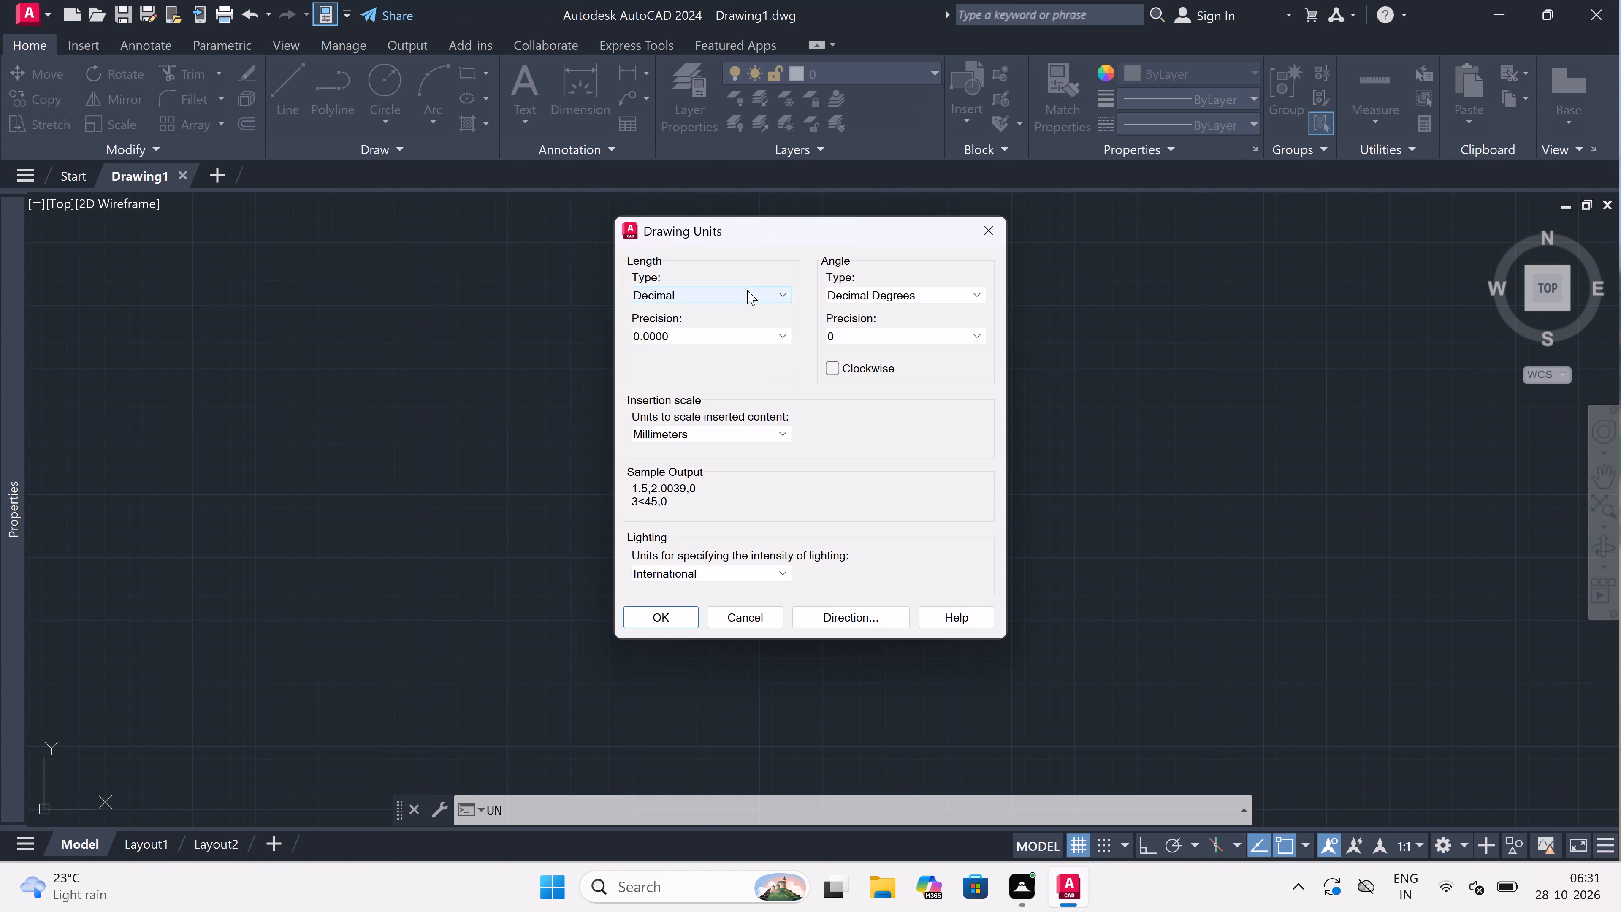
pyautogui.click(747, 290)
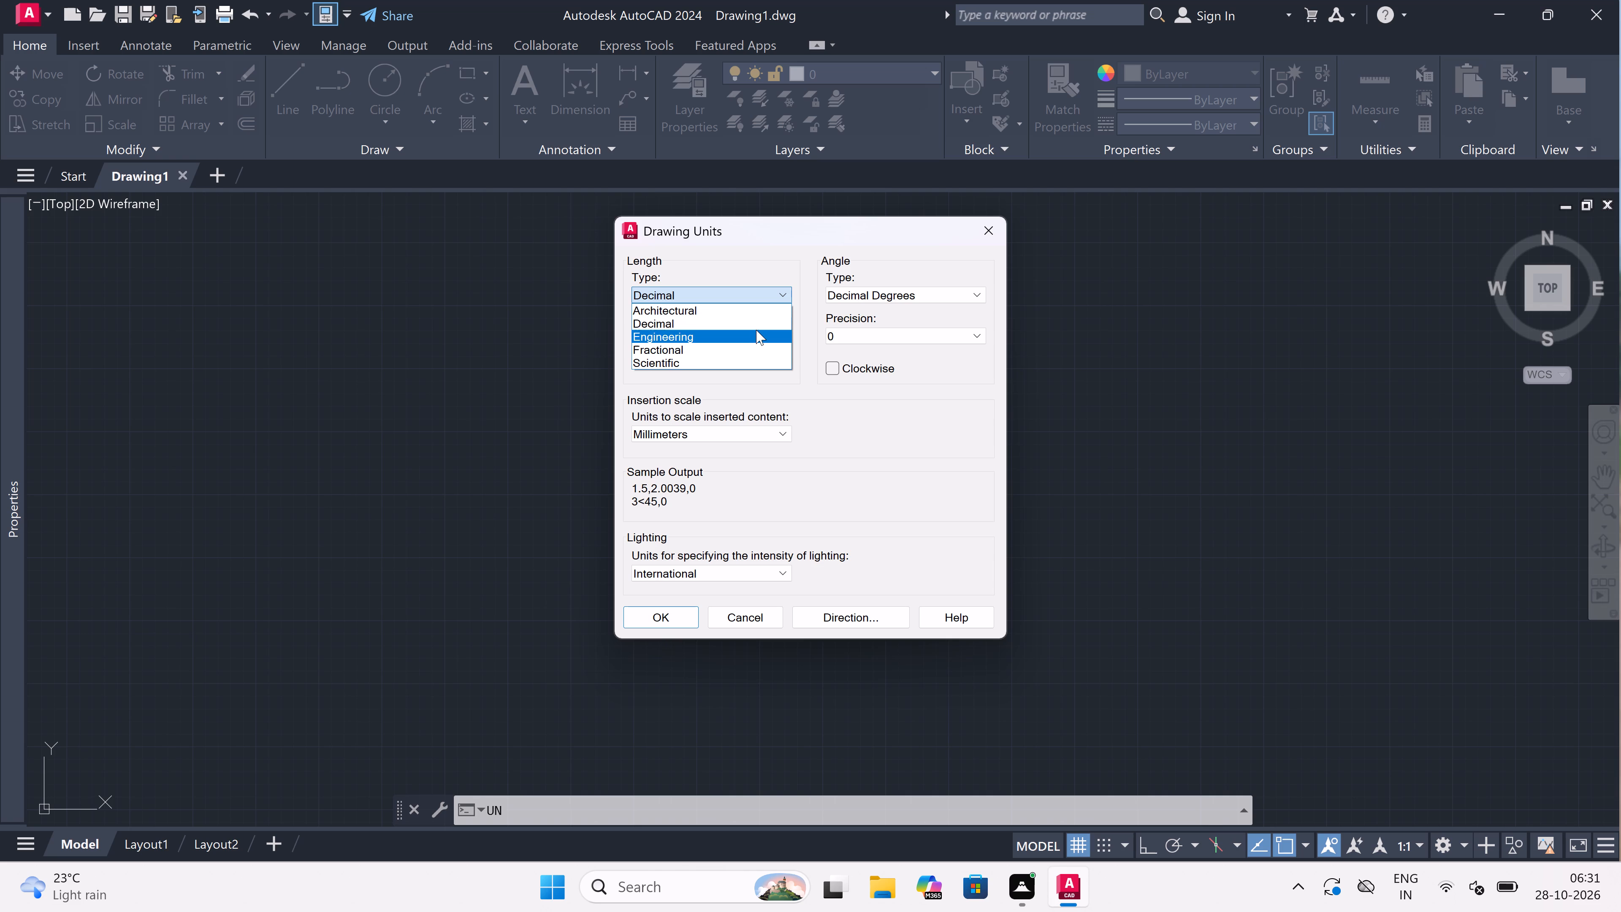
pyautogui.click(756, 330)
pyautogui.click(754, 334)
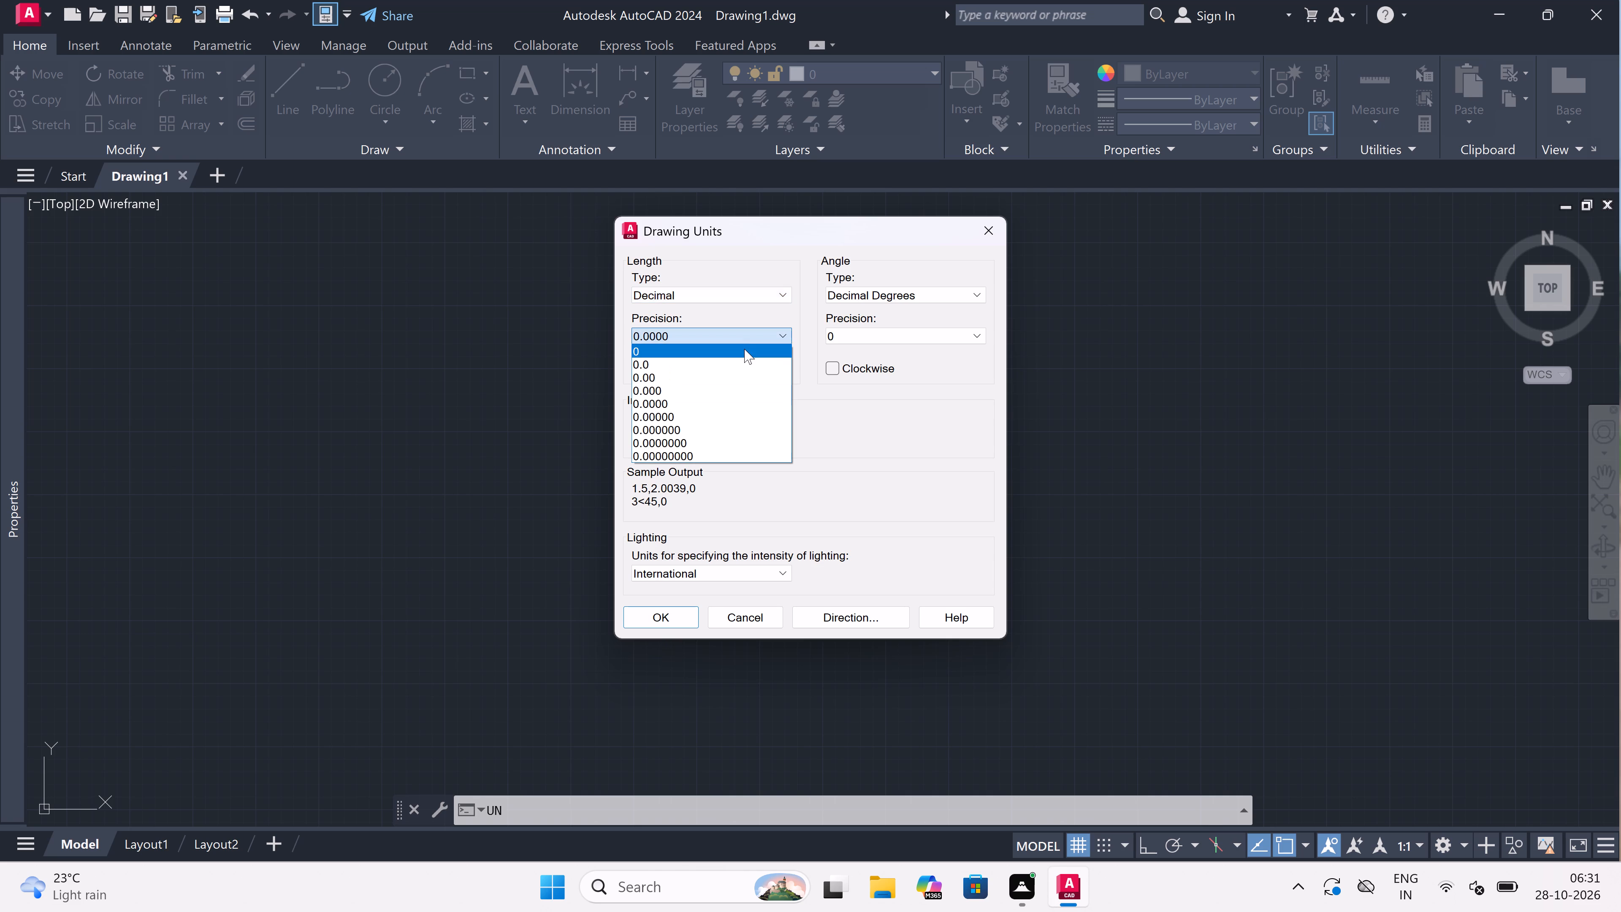
pyautogui.click(738, 301)
pyautogui.click(737, 299)
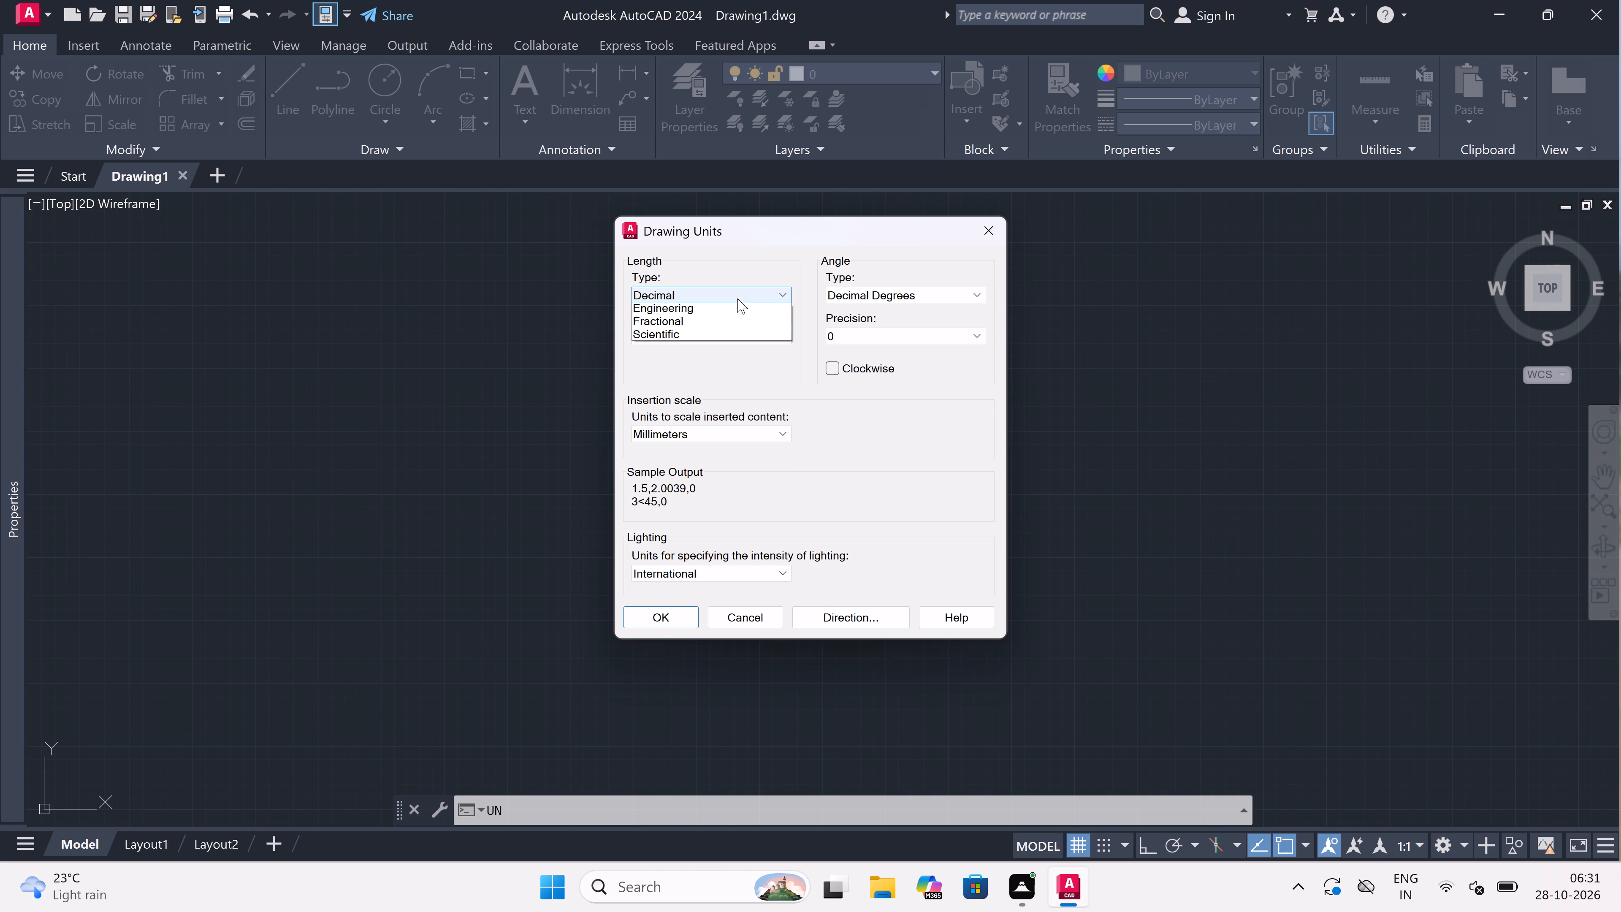
pyautogui.click(732, 339)
pyautogui.click(732, 339)
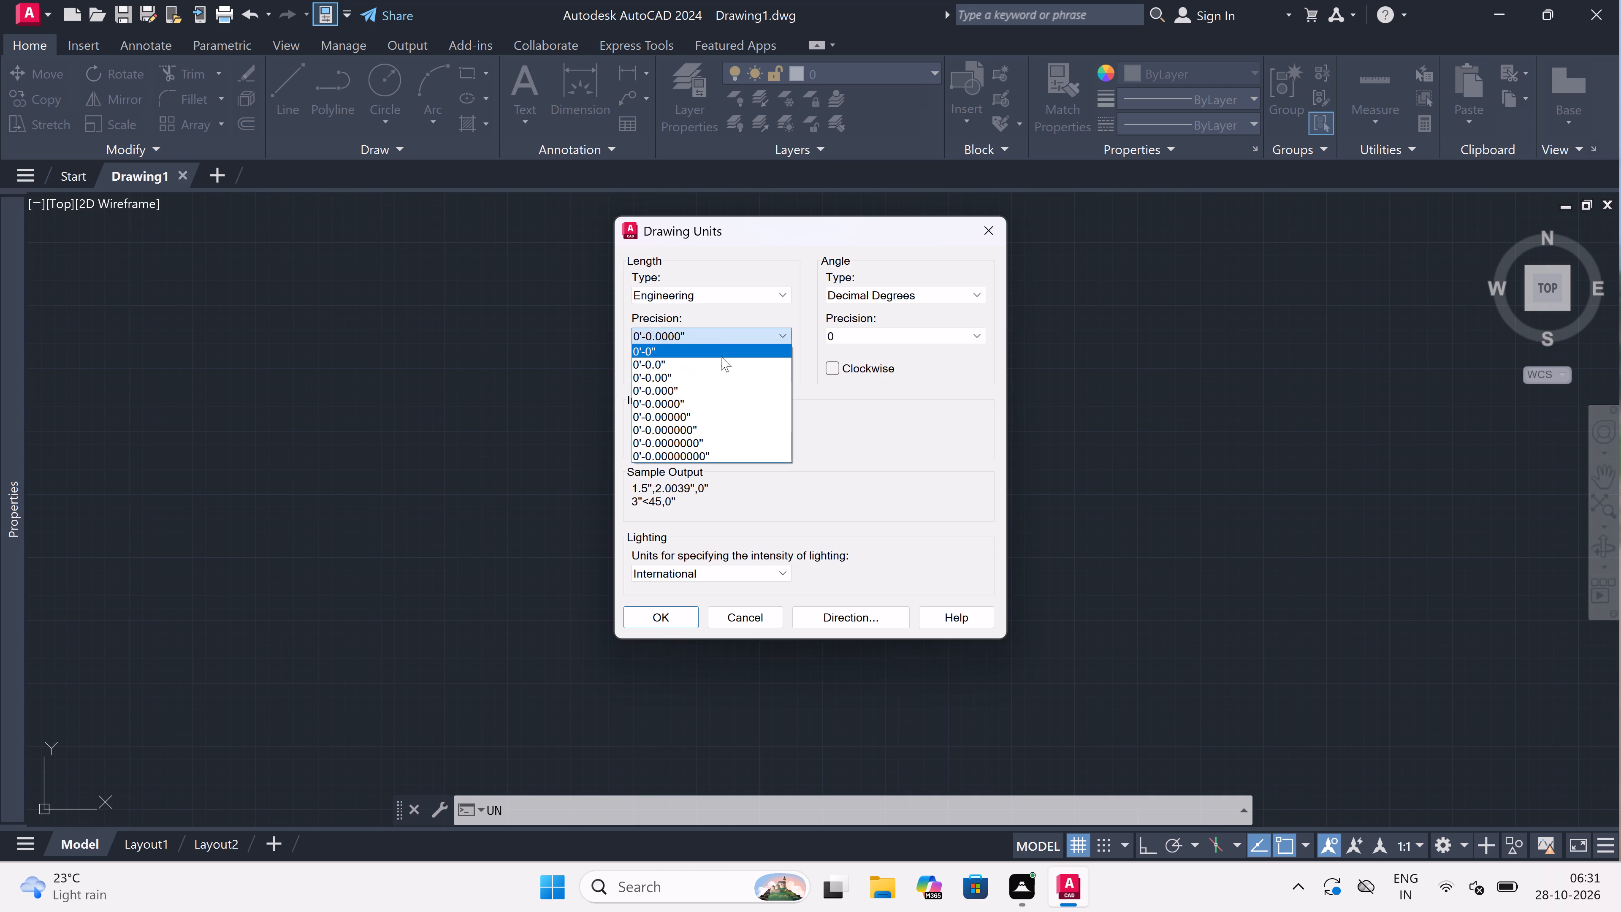
pyautogui.click(721, 342)
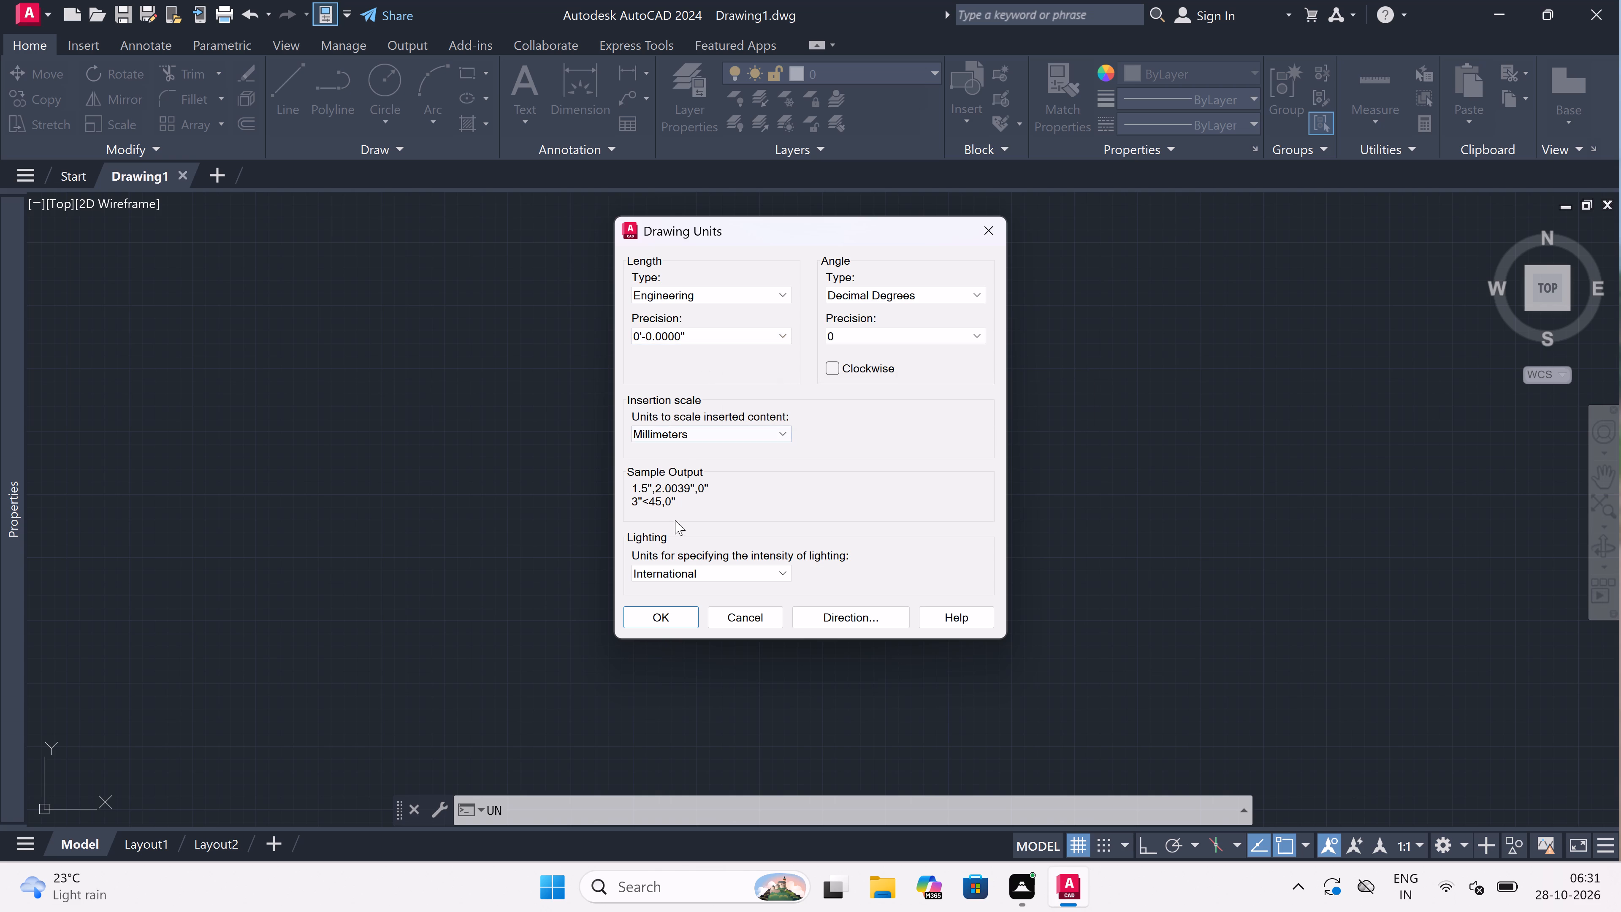
pyautogui.click(647, 619)
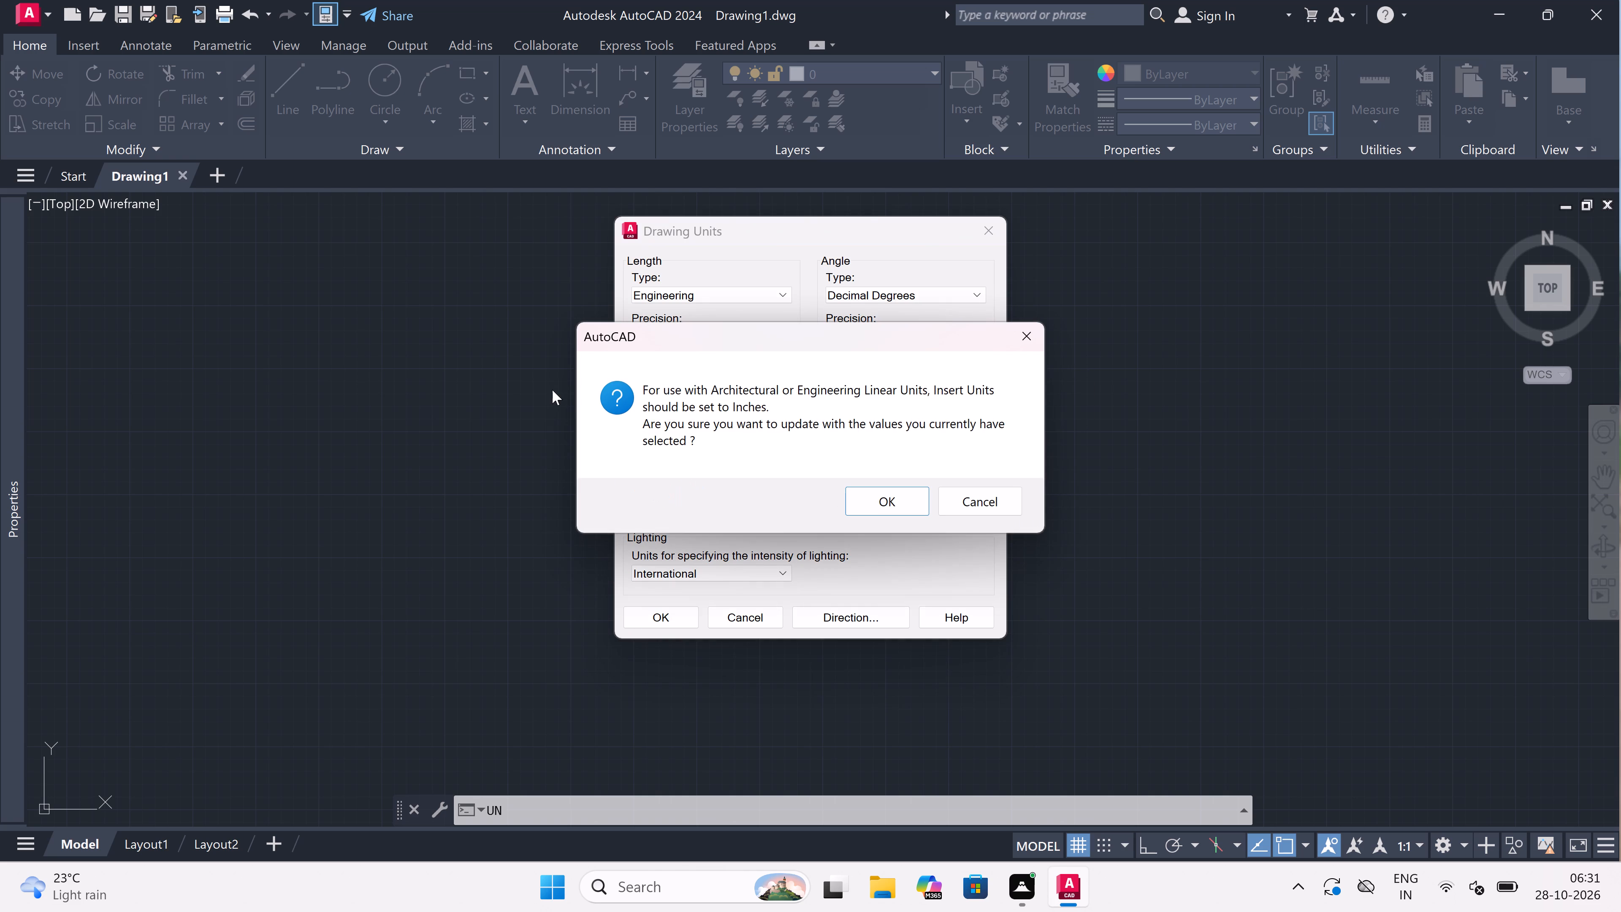
pyautogui.click(1038, 331)
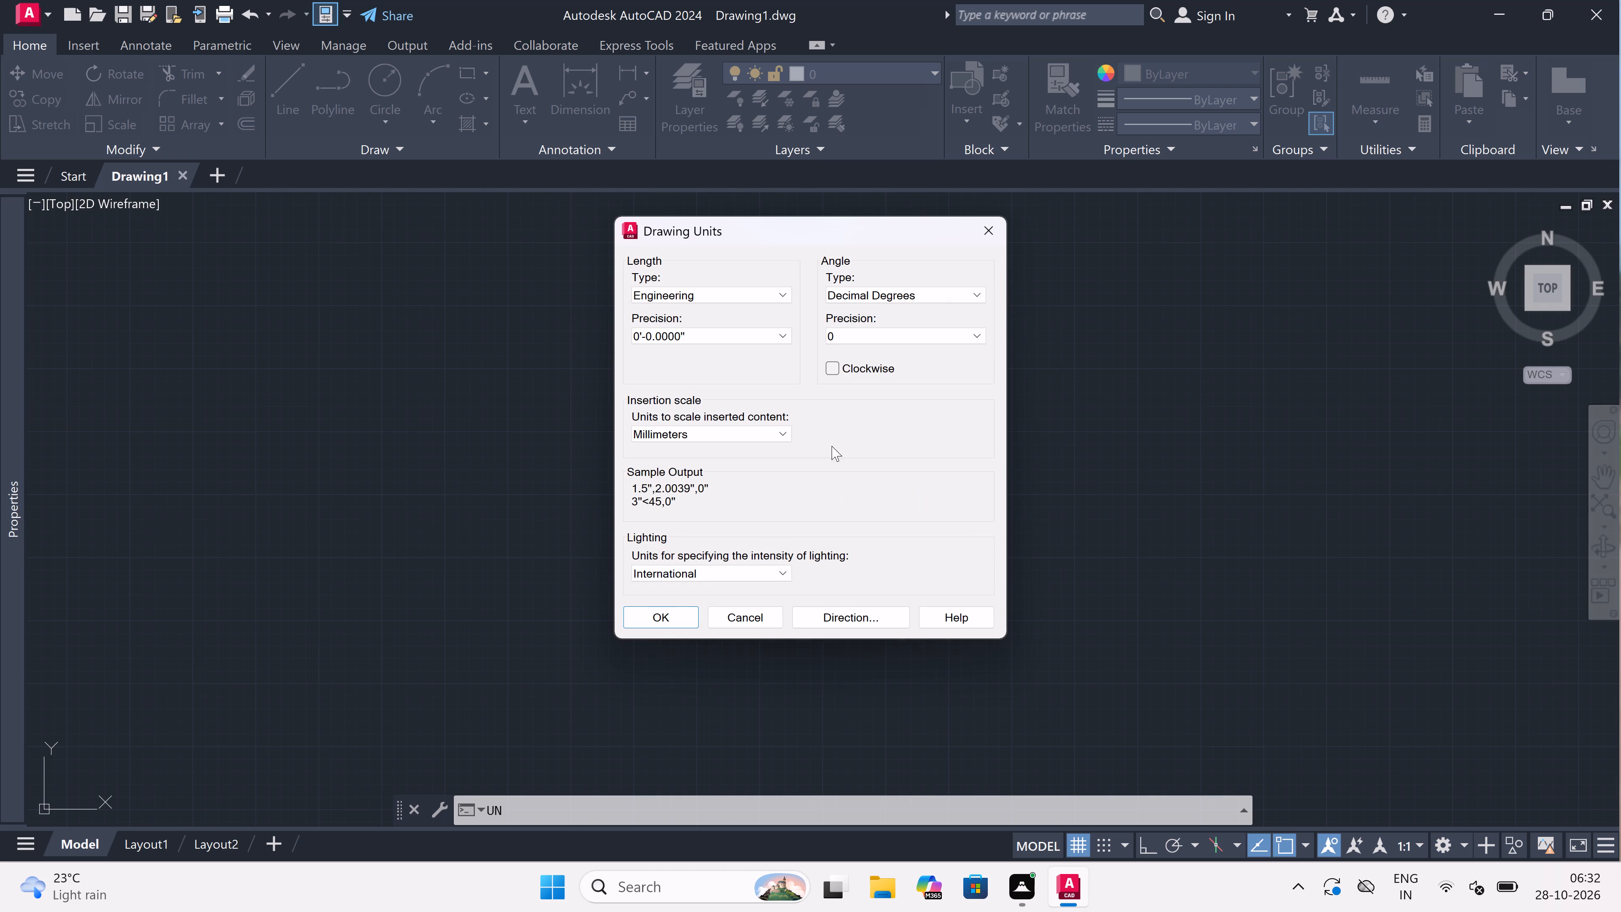
pyautogui.click(661, 423)
pyautogui.click(727, 431)
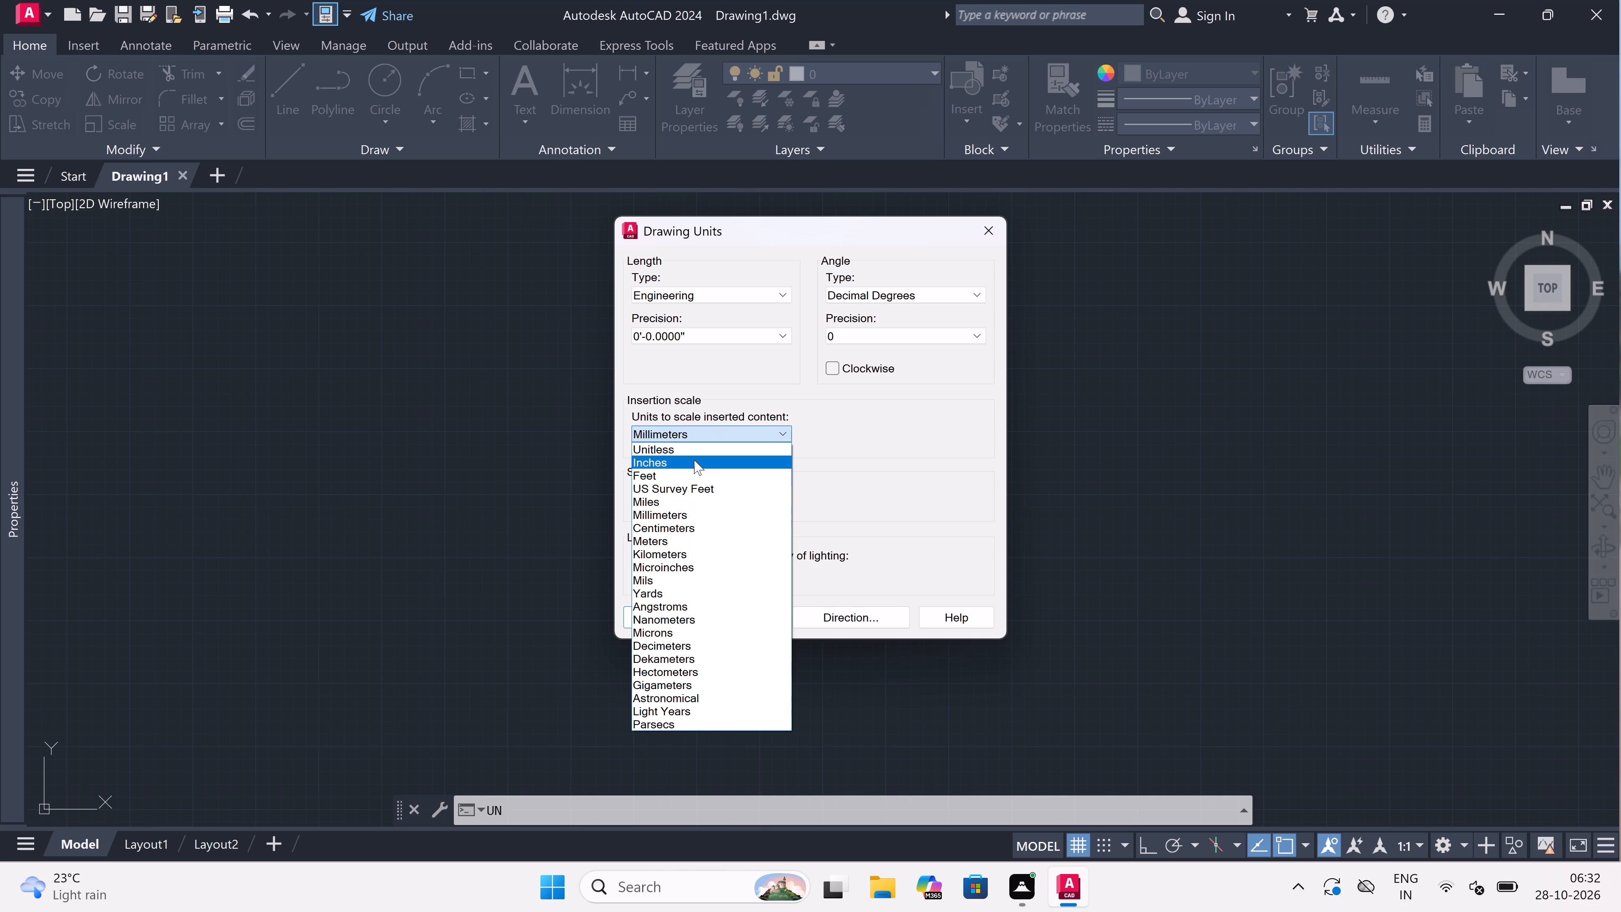
pyautogui.click(694, 460)
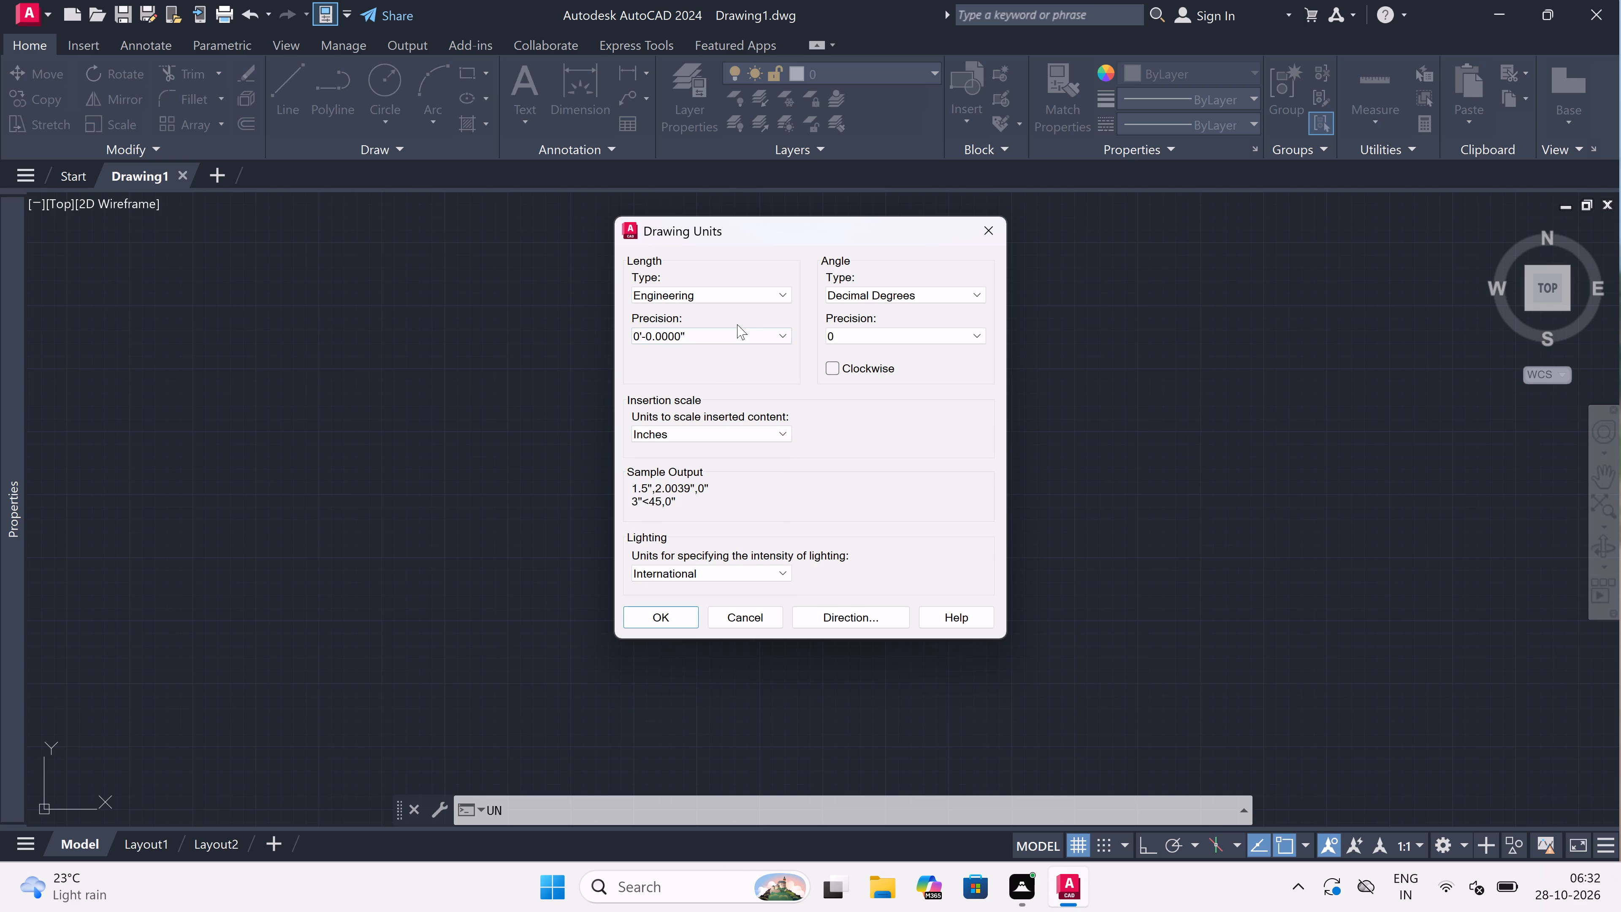
pyautogui.click(733, 328)
pyautogui.click(721, 356)
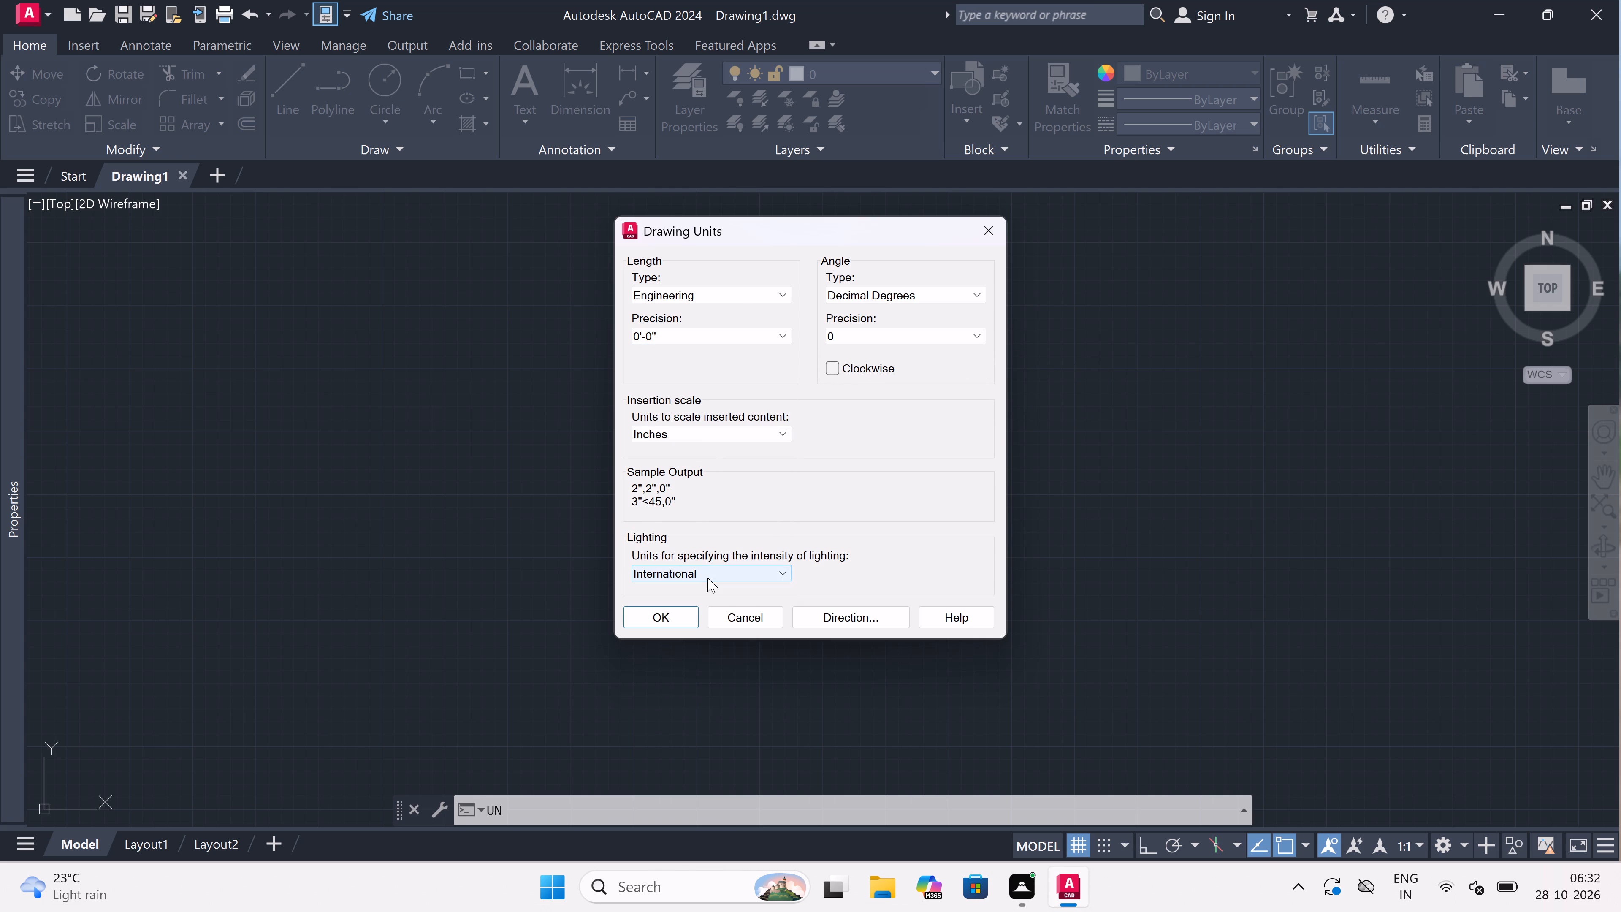
pyautogui.click(661, 614)
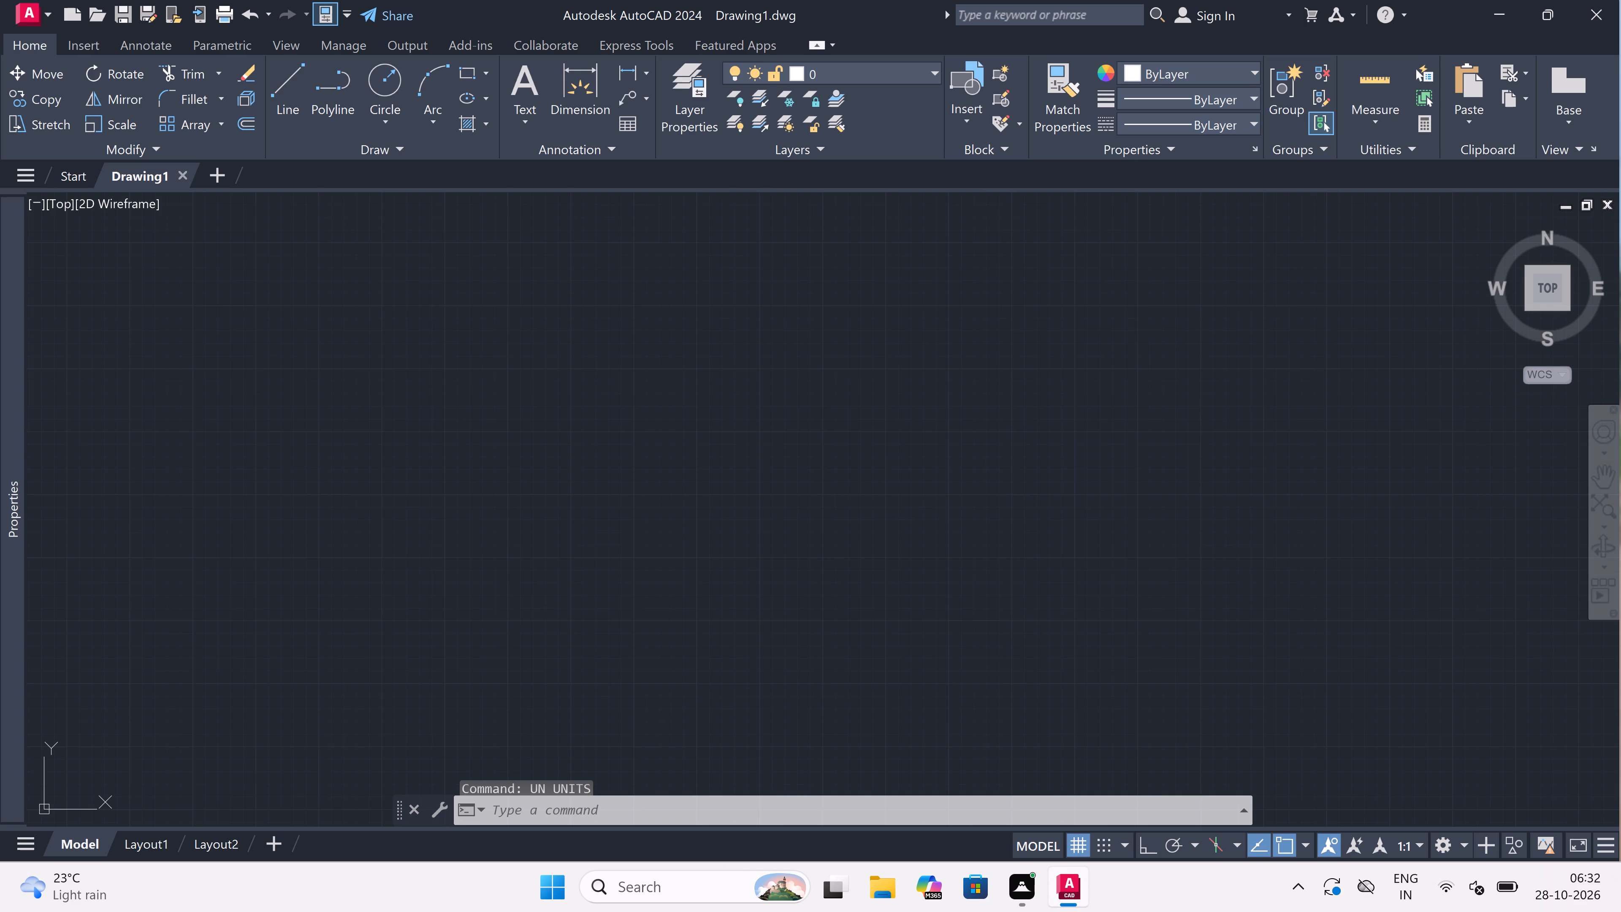
# Draw one horizontal and one vertical construction line crossing at a common point, with Ortho on.
pyautogui.write('xl')
pyautogui.press('space')
pyautogui.click(440, 288)
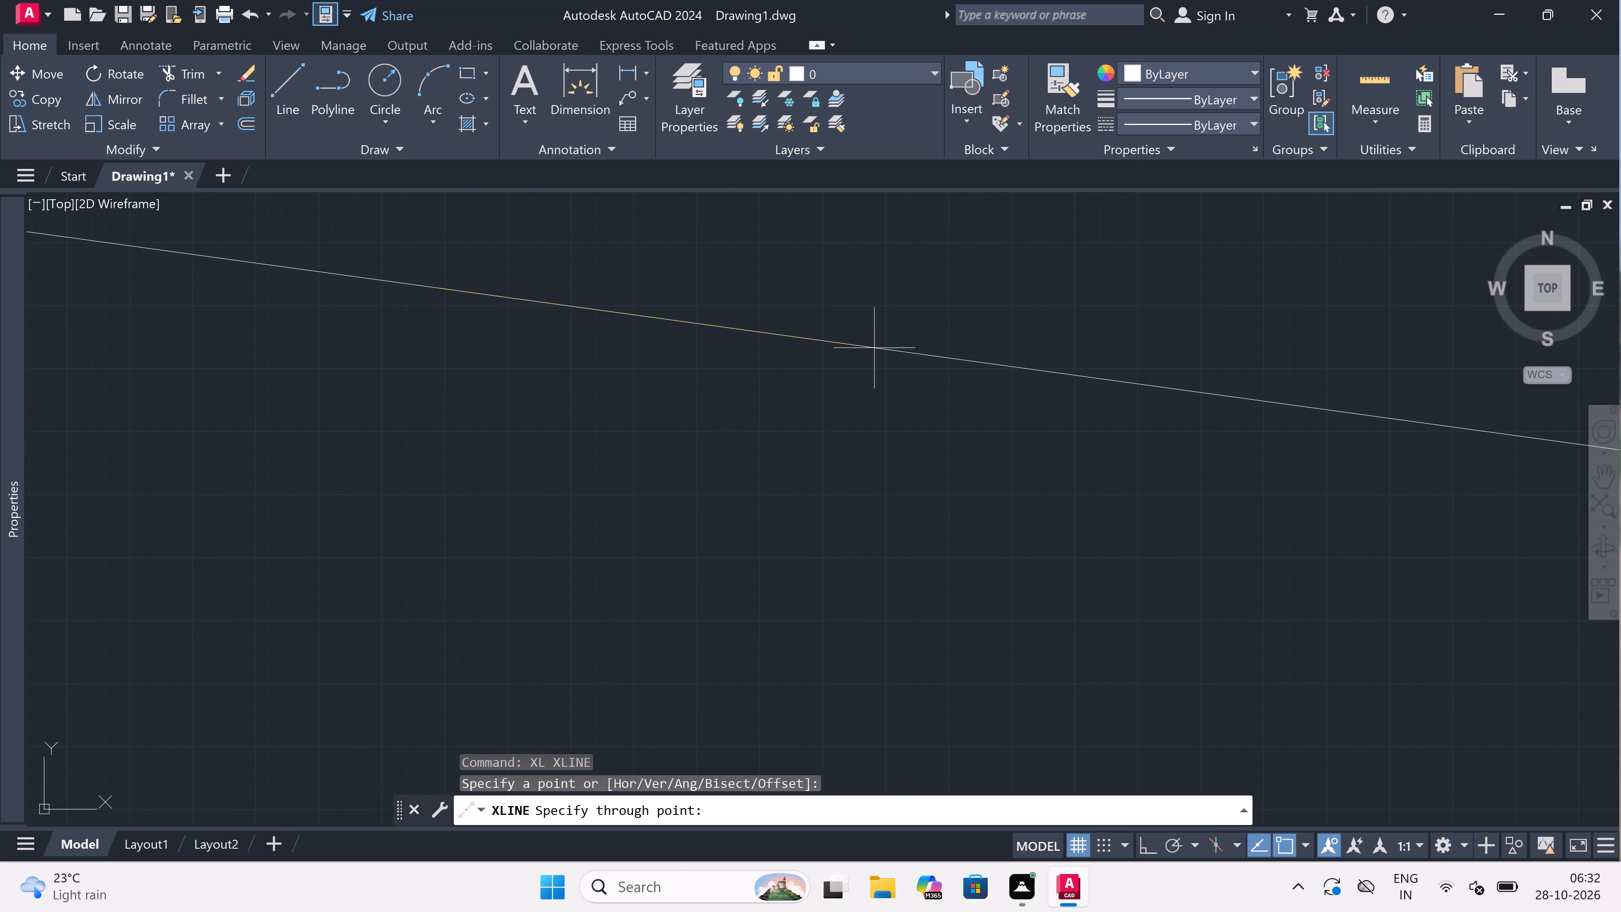
pyautogui.press('F8')
pyautogui.click(709, 323)
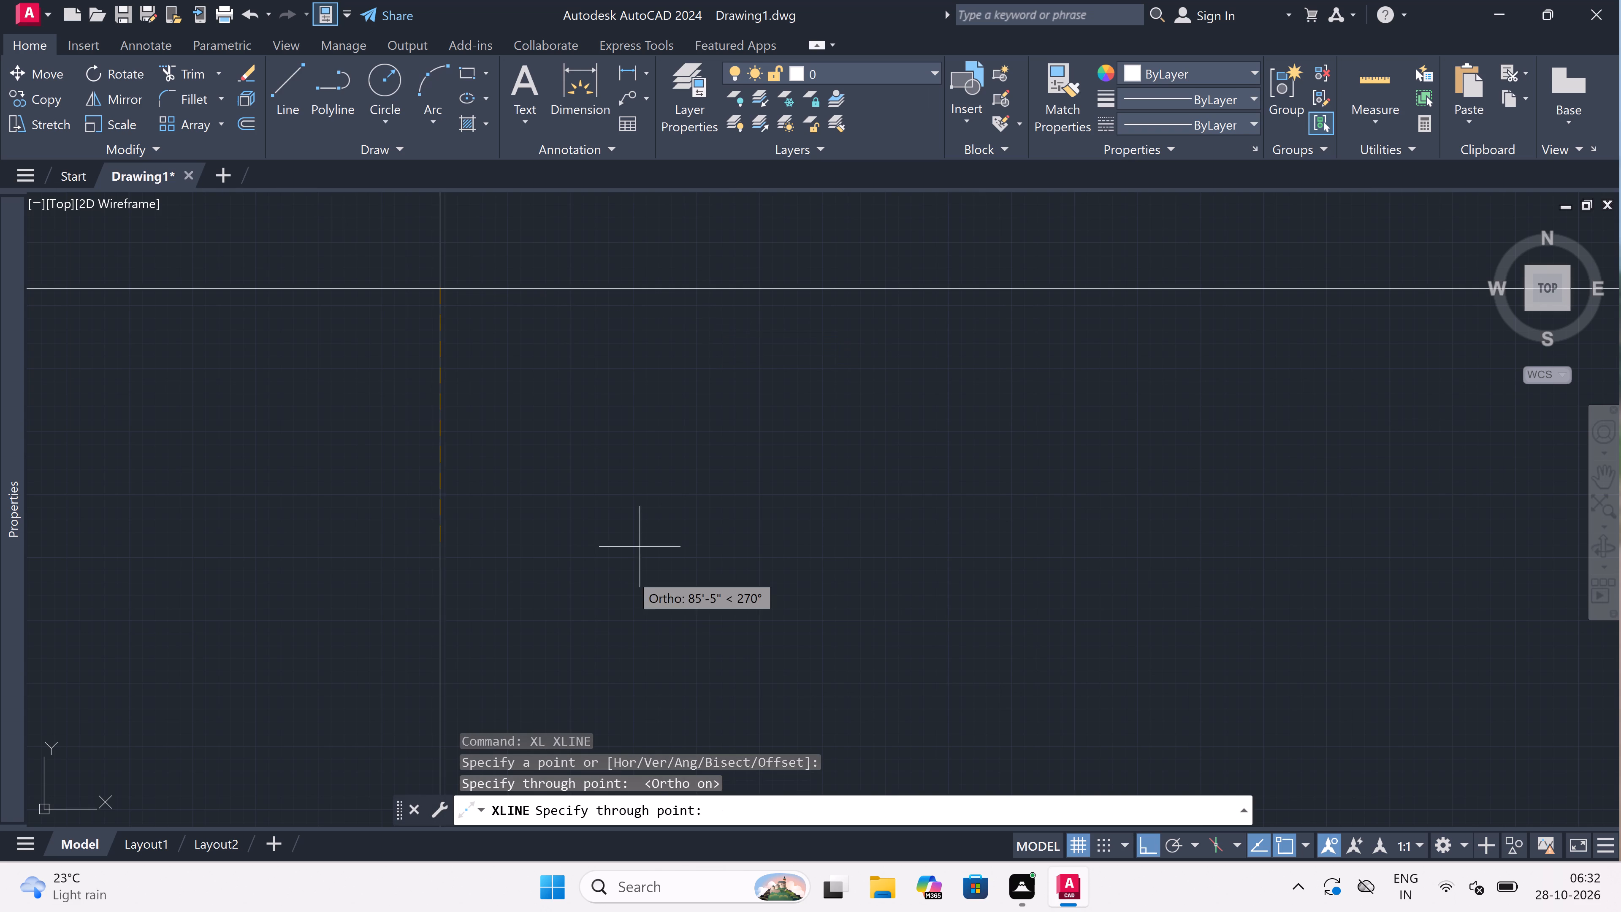
pyautogui.click(584, 703)
pyautogui.press('Escape')
# Trim the horizontal line left of the crossing and the vertical line above it, leaving an upper-left corner.
pyautogui.write('tr')
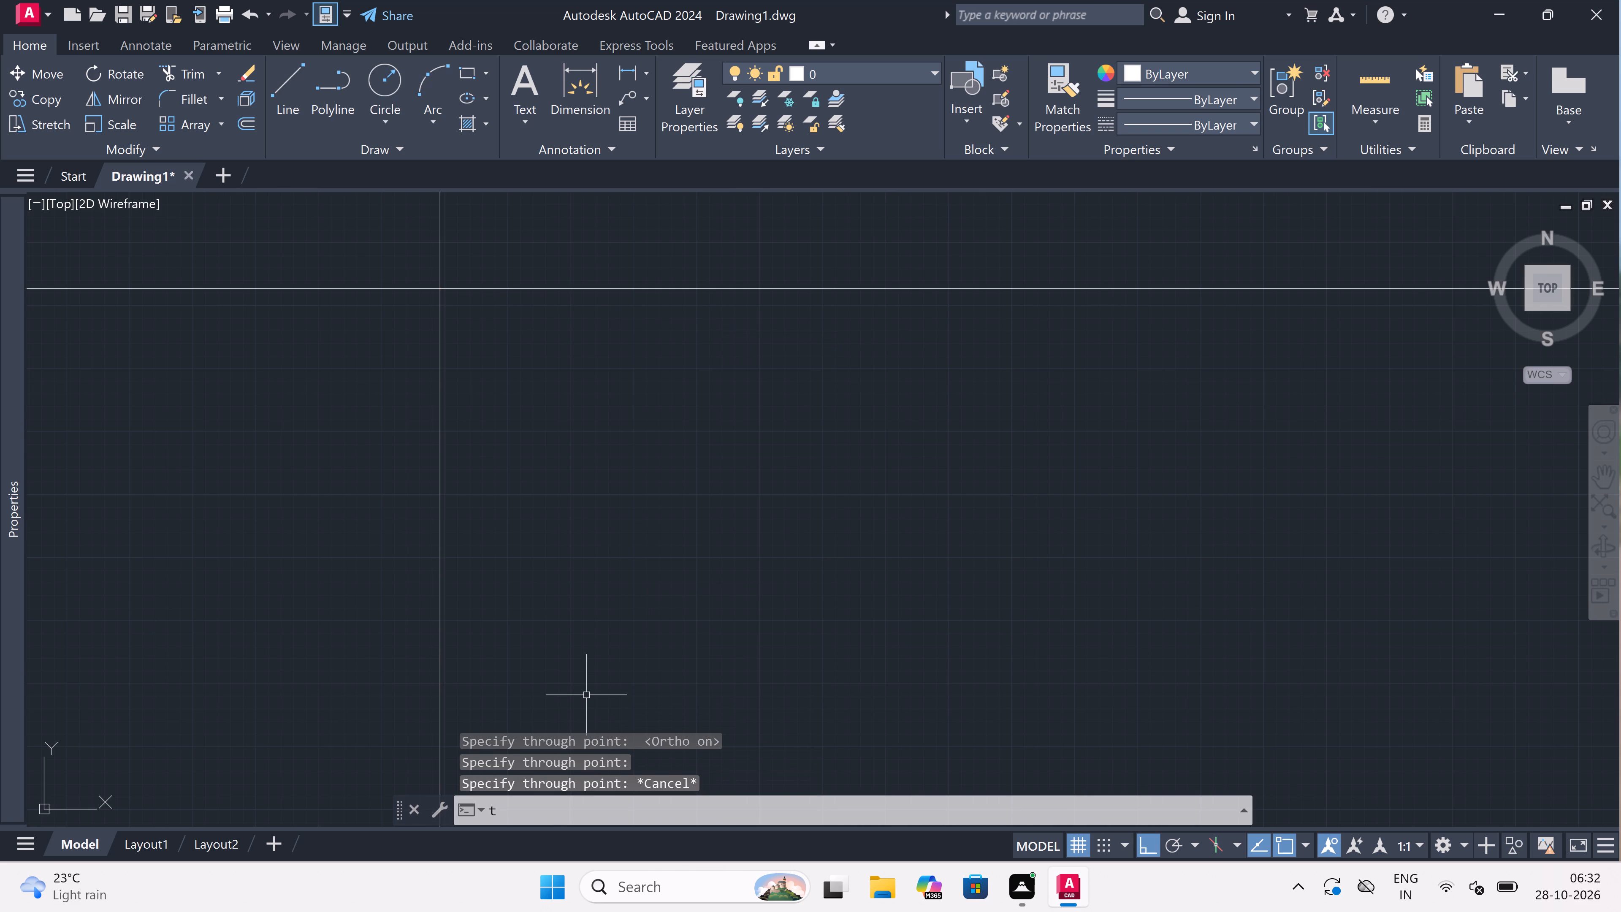
pyautogui.press('space')
pyautogui.click(426, 222)
pyautogui.moveTo(285, 337); pyautogui.dragTo(306, 292)
pyautogui.click(367, 195)
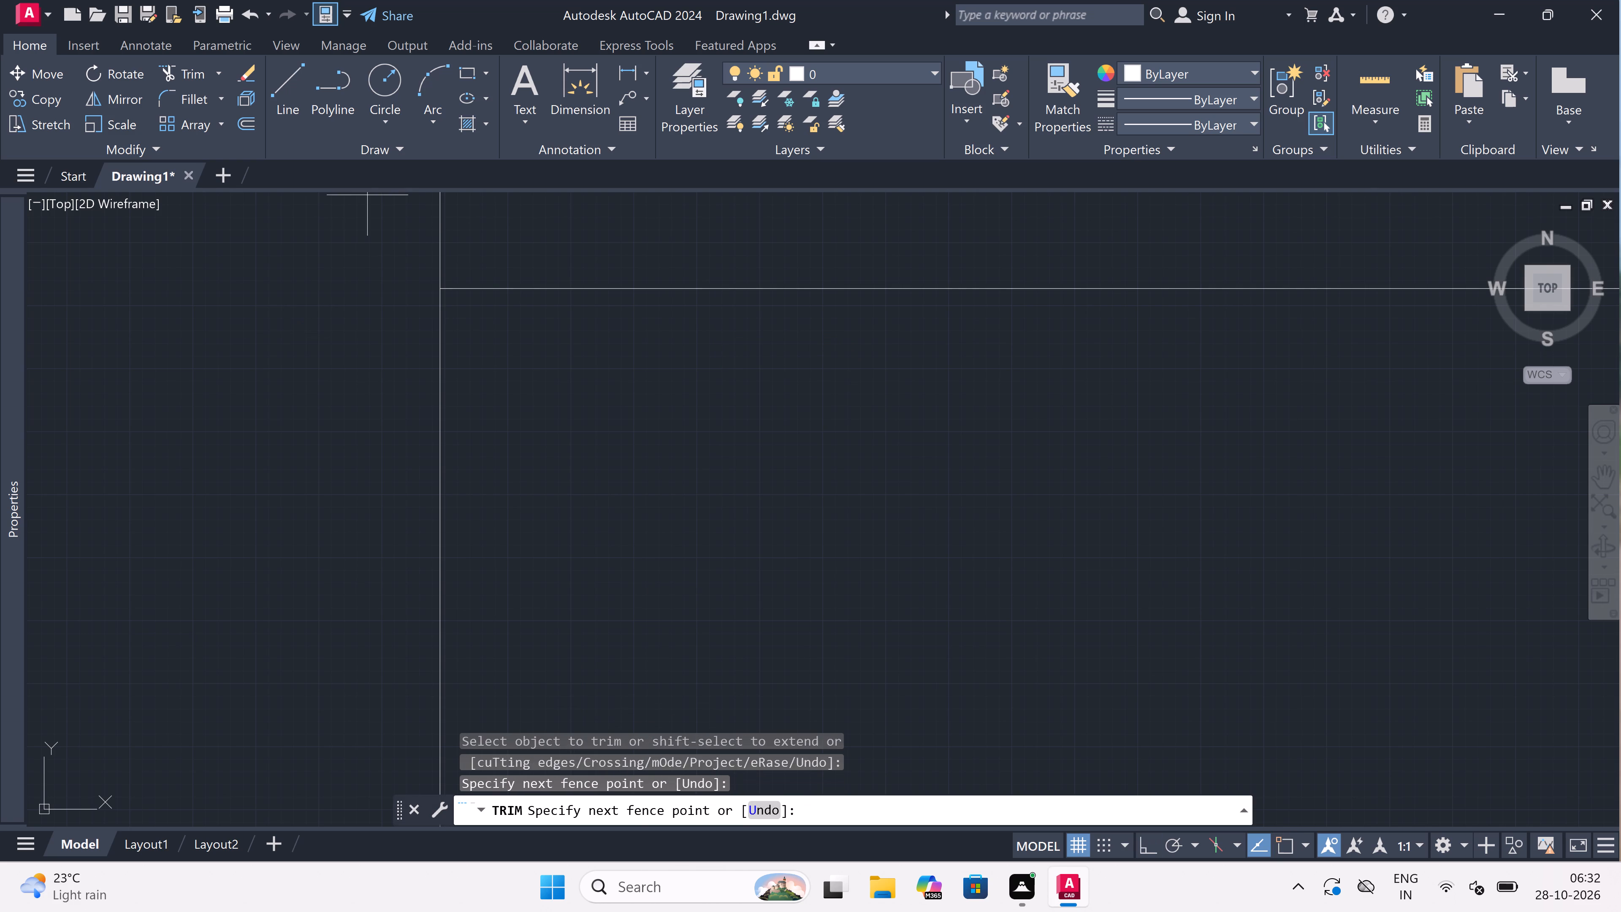
pyautogui.click(563, 258)
pyautogui.scroll(4, 431, 292)
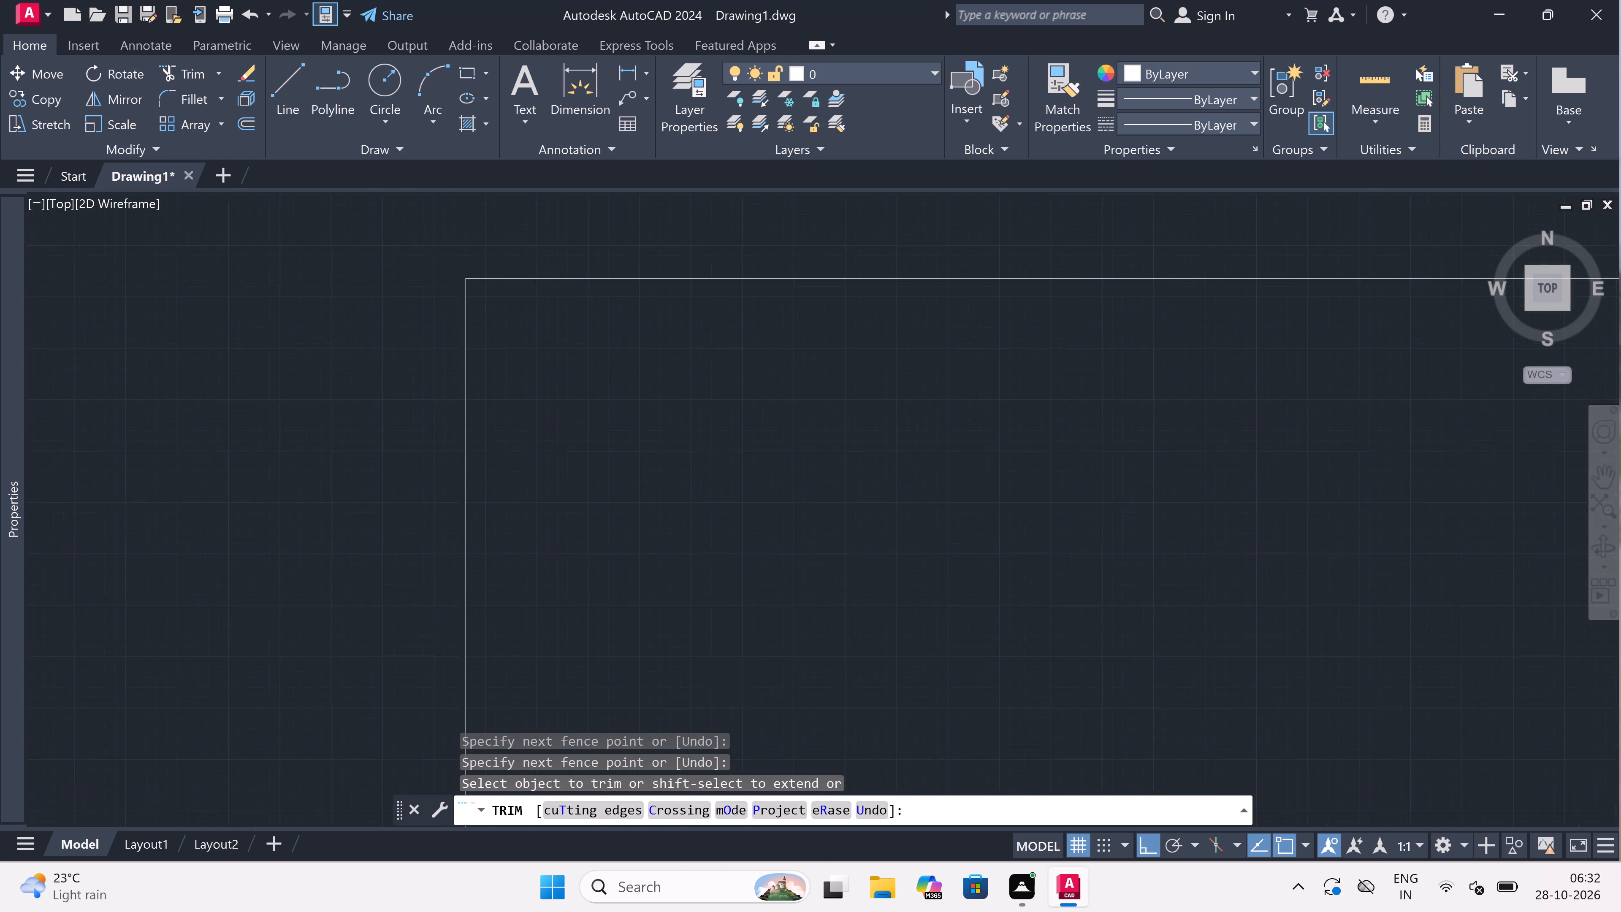
pyautogui.scroll(1, 431, 292)
pyautogui.scroll(-3, 497, 255)
pyautogui.scroll(3, 532, 234)
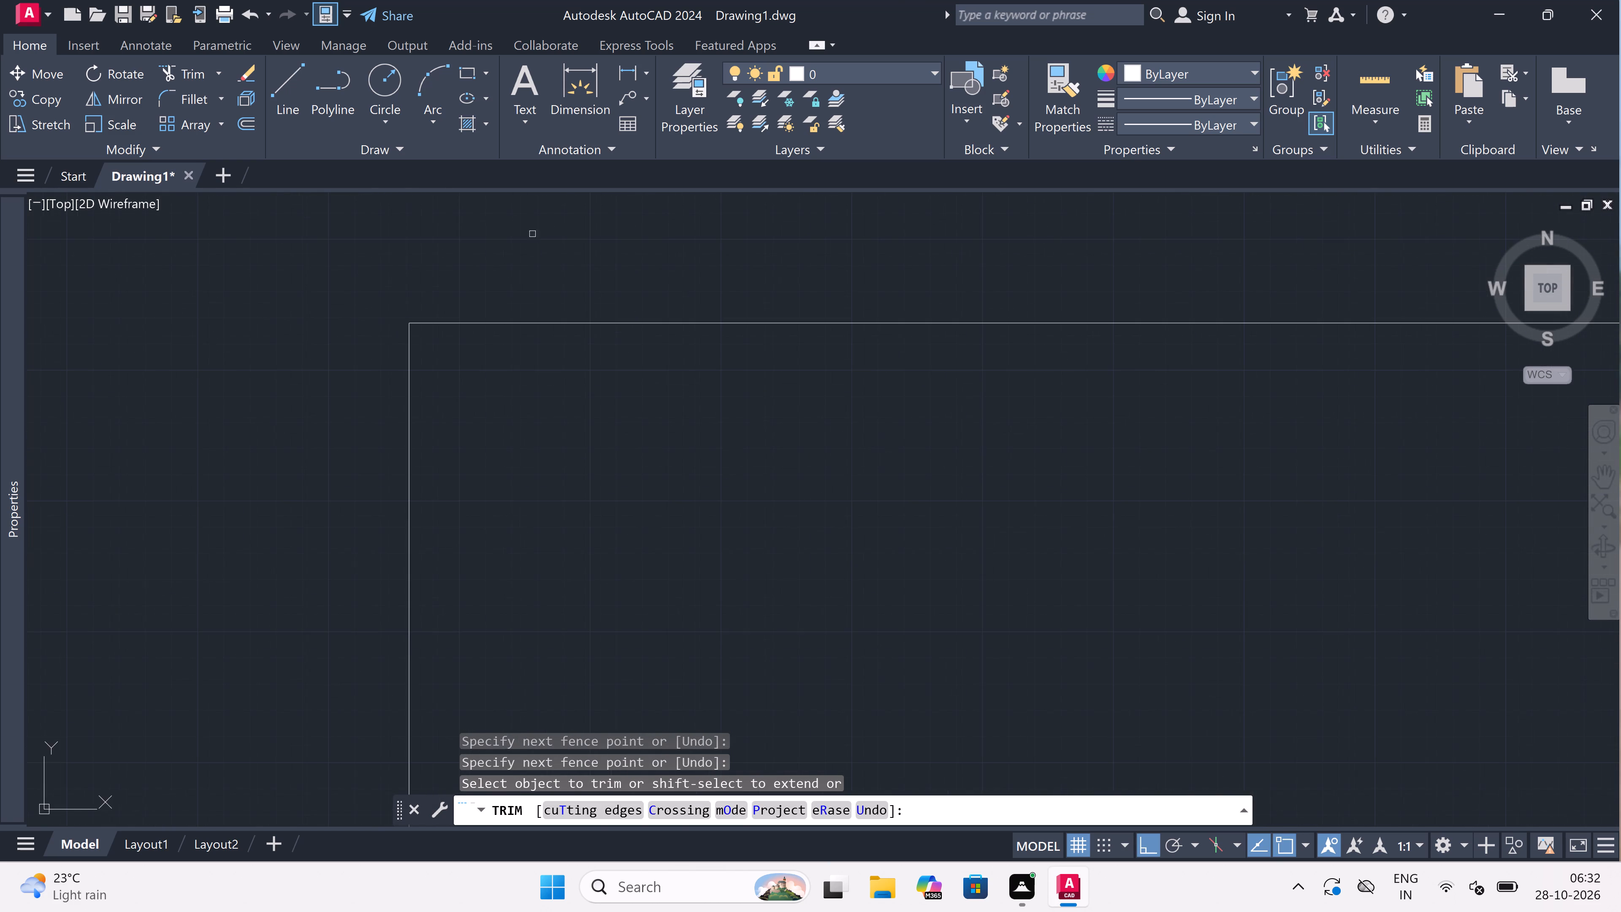
pyautogui.scroll(2, 503, 286)
pyautogui.press('Escape')
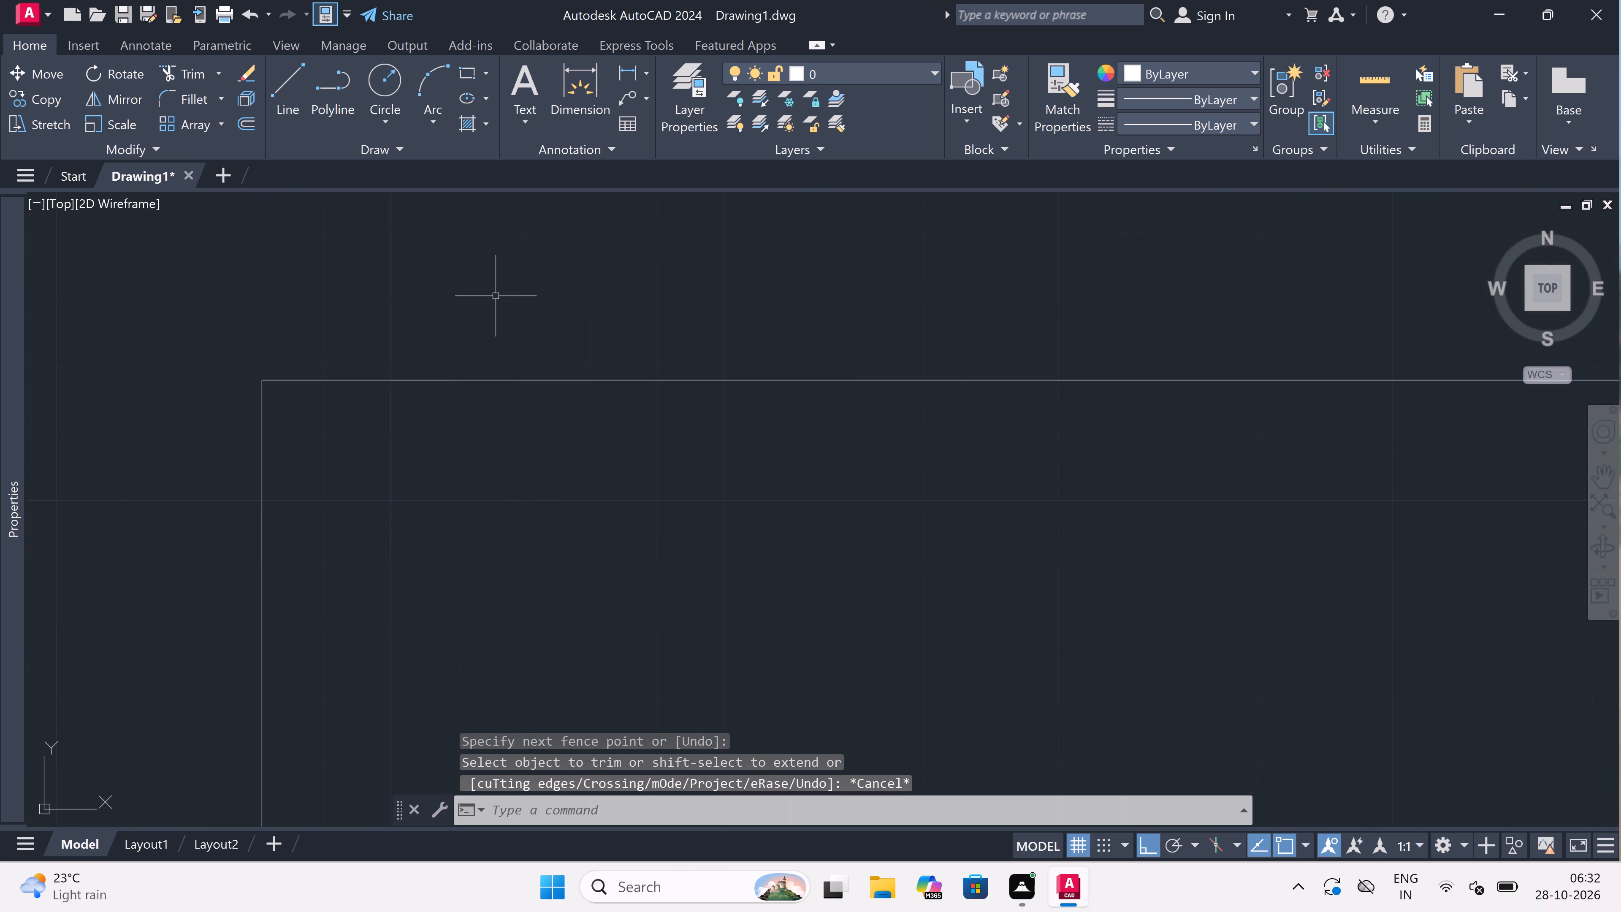
# Offset the horizontal and vertical corner lines 4.5" inward to form the wall thickness.
pyautogui.press('o')
pyautogui.press('space')
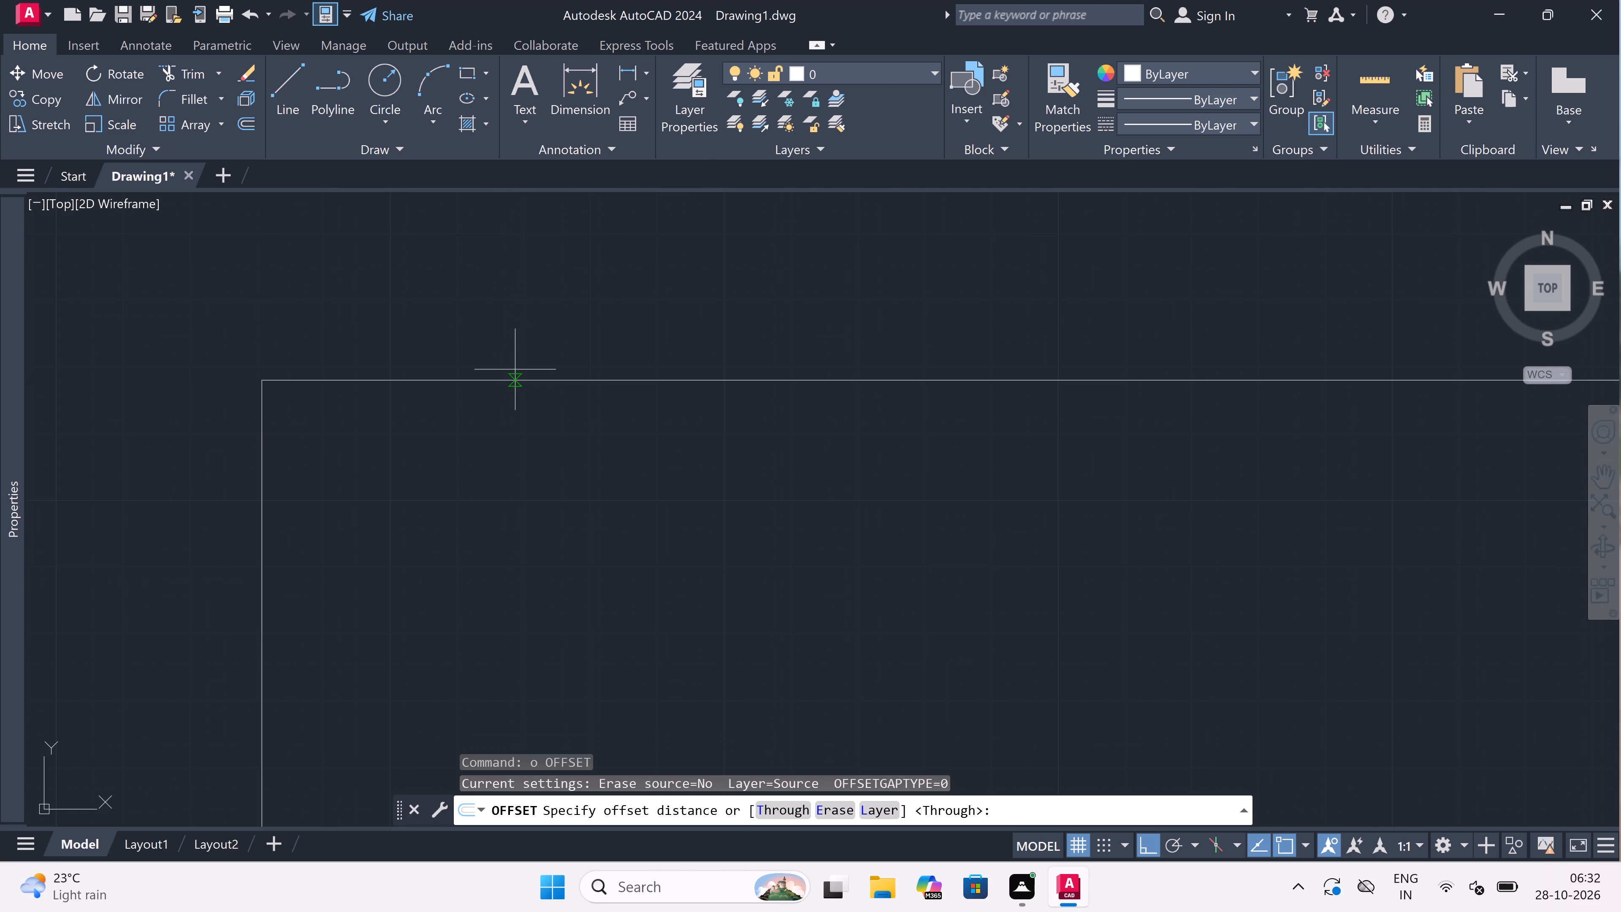
pyautogui.moveTo(516, 374); pyautogui.dragTo(516, 383)
pyautogui.write('4.5"')
pyautogui.press('space')
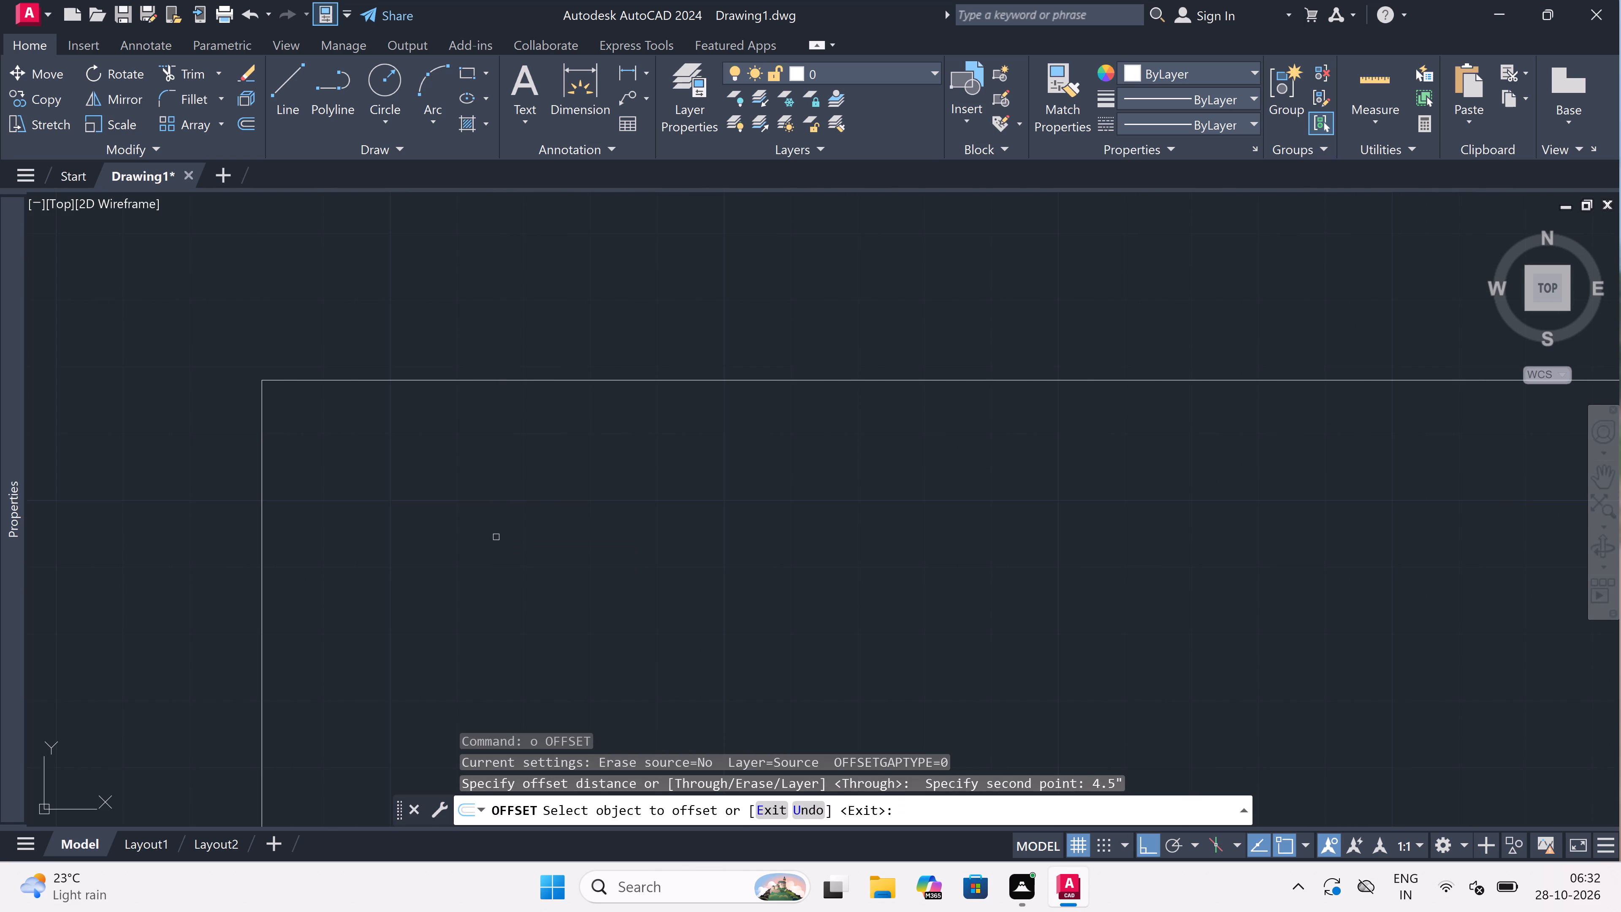
pyautogui.click(682, 381)
pyautogui.click(669, 438)
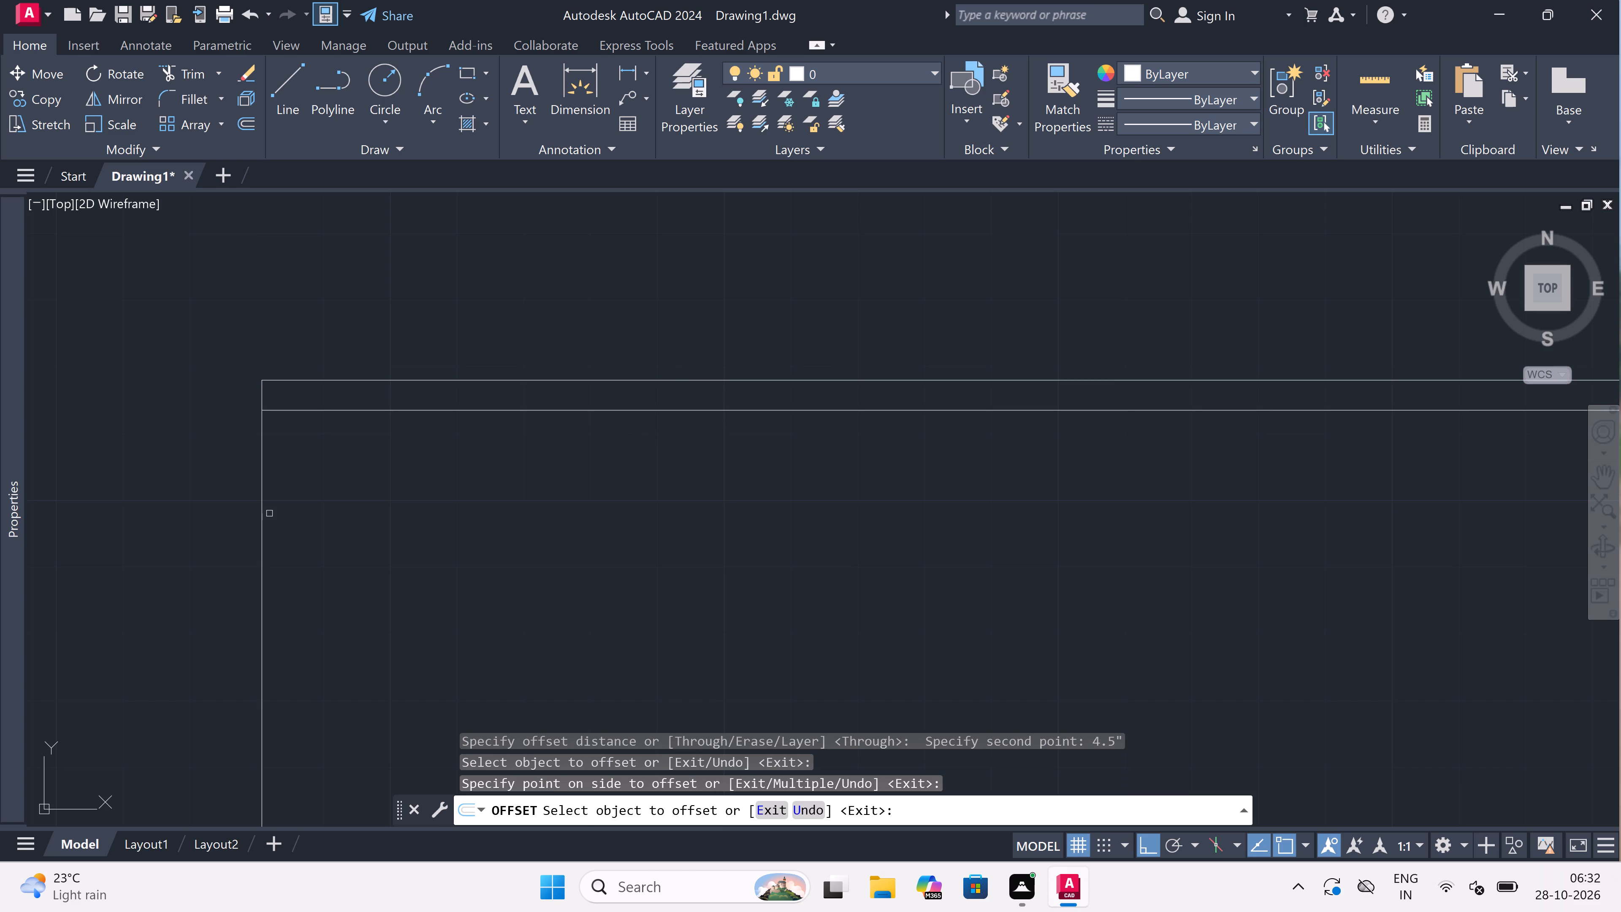
pyautogui.click(263, 494)
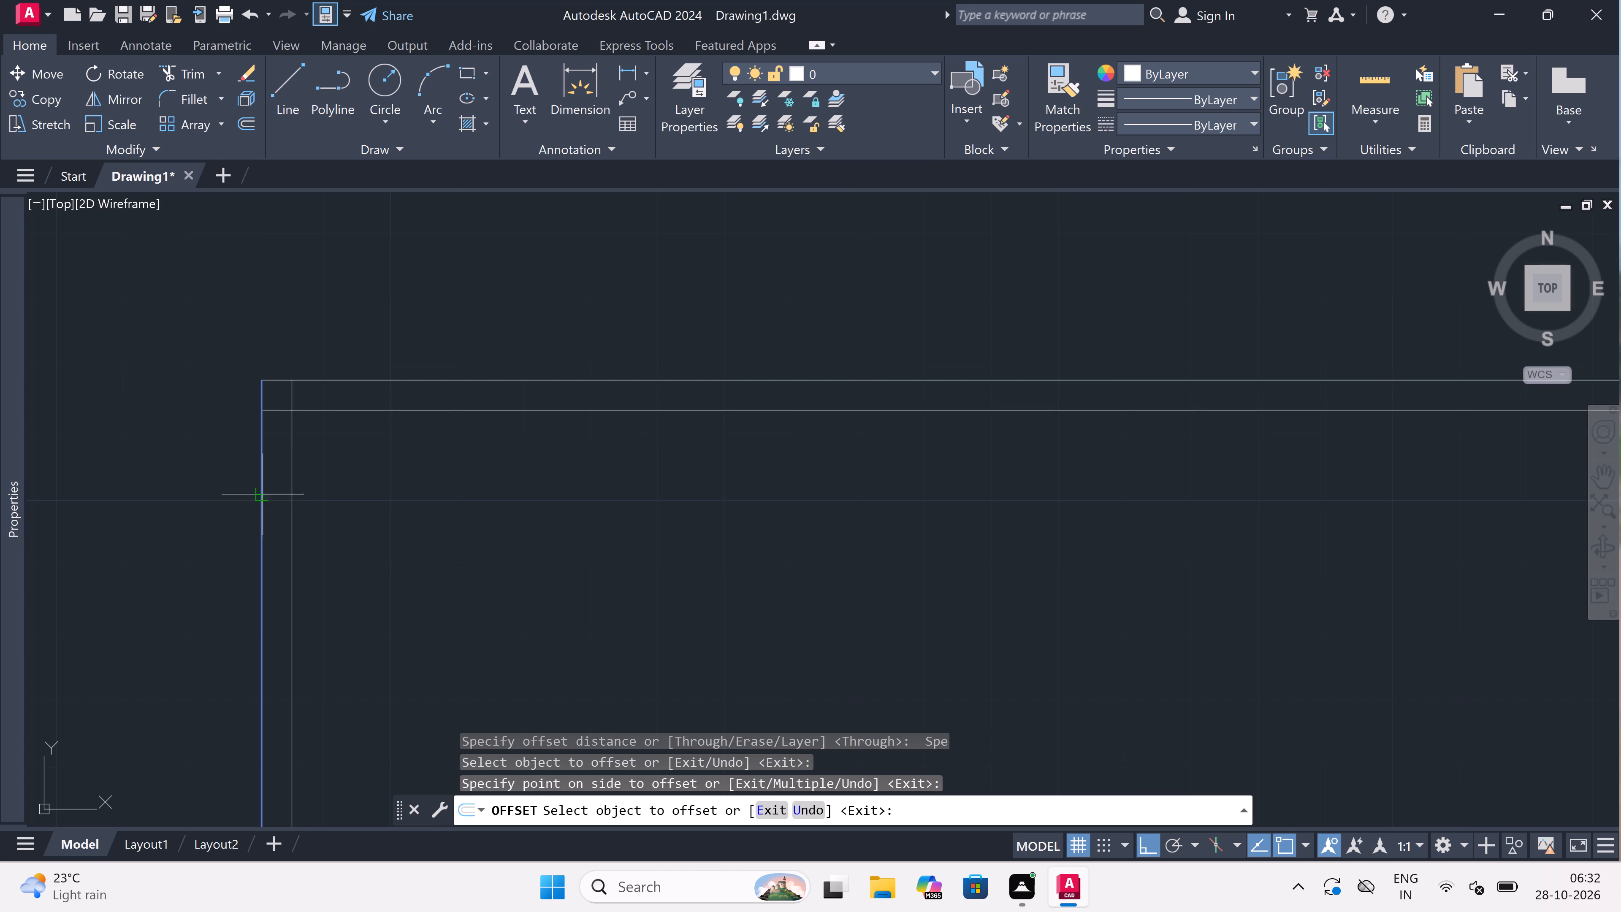
pyautogui.click(395, 491)
pyautogui.press('Escape')
# Offset the inner horizontal wall line 12' downward.
pyautogui.scroll(-4, 764, 453)
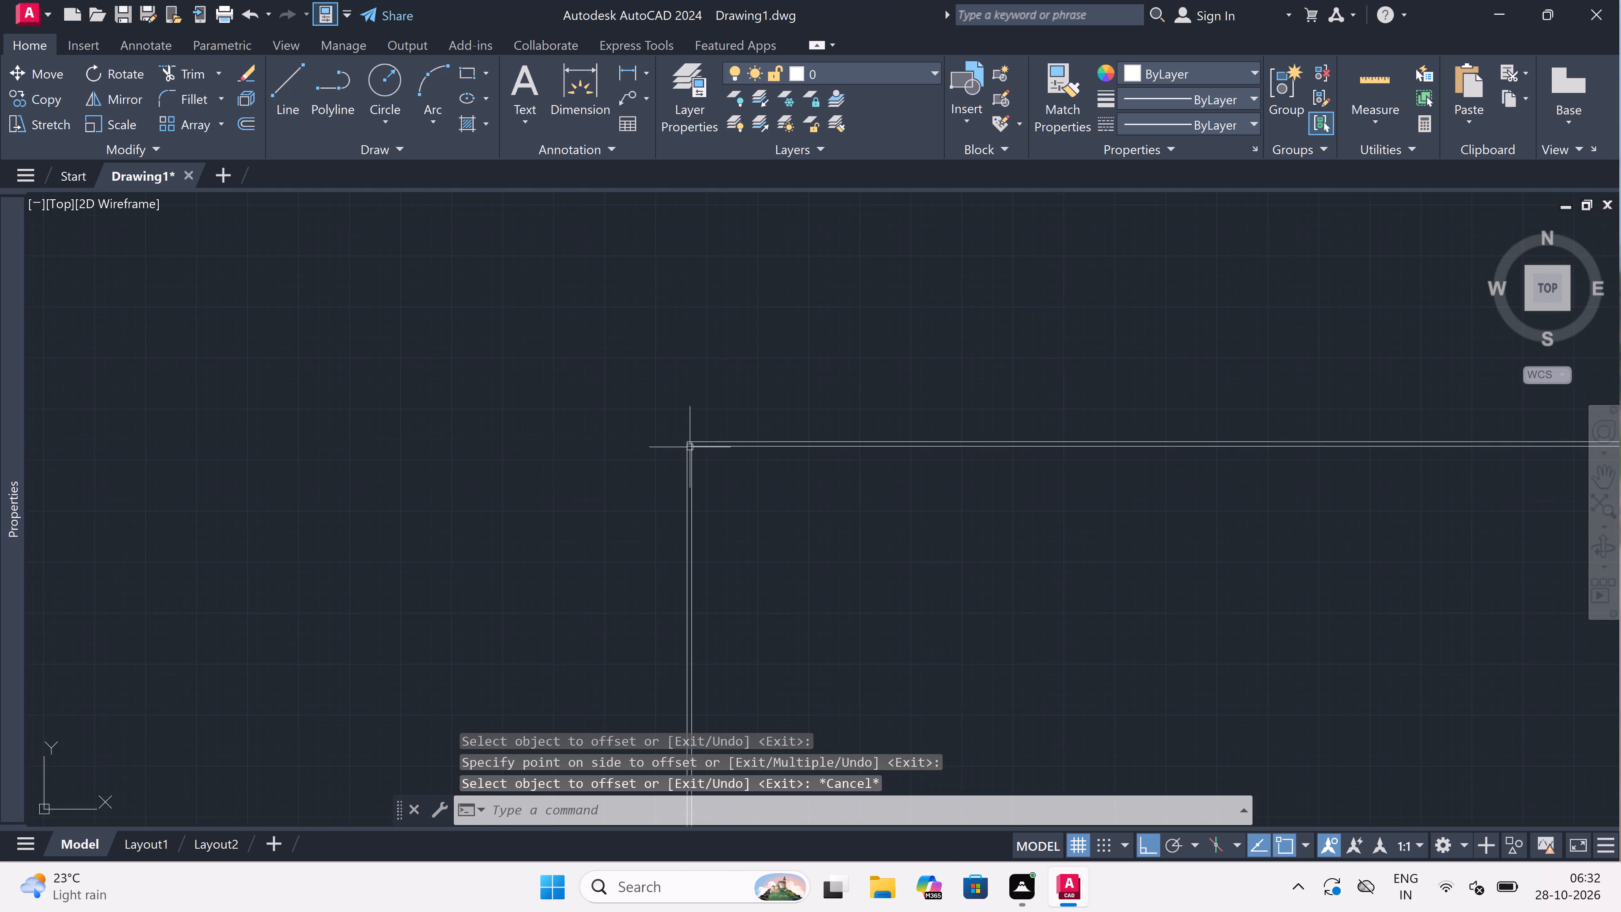
pyautogui.scroll(1, 518, 447)
pyautogui.scroll(4, 1042, 442)
pyautogui.scroll(-1, 640, 435)
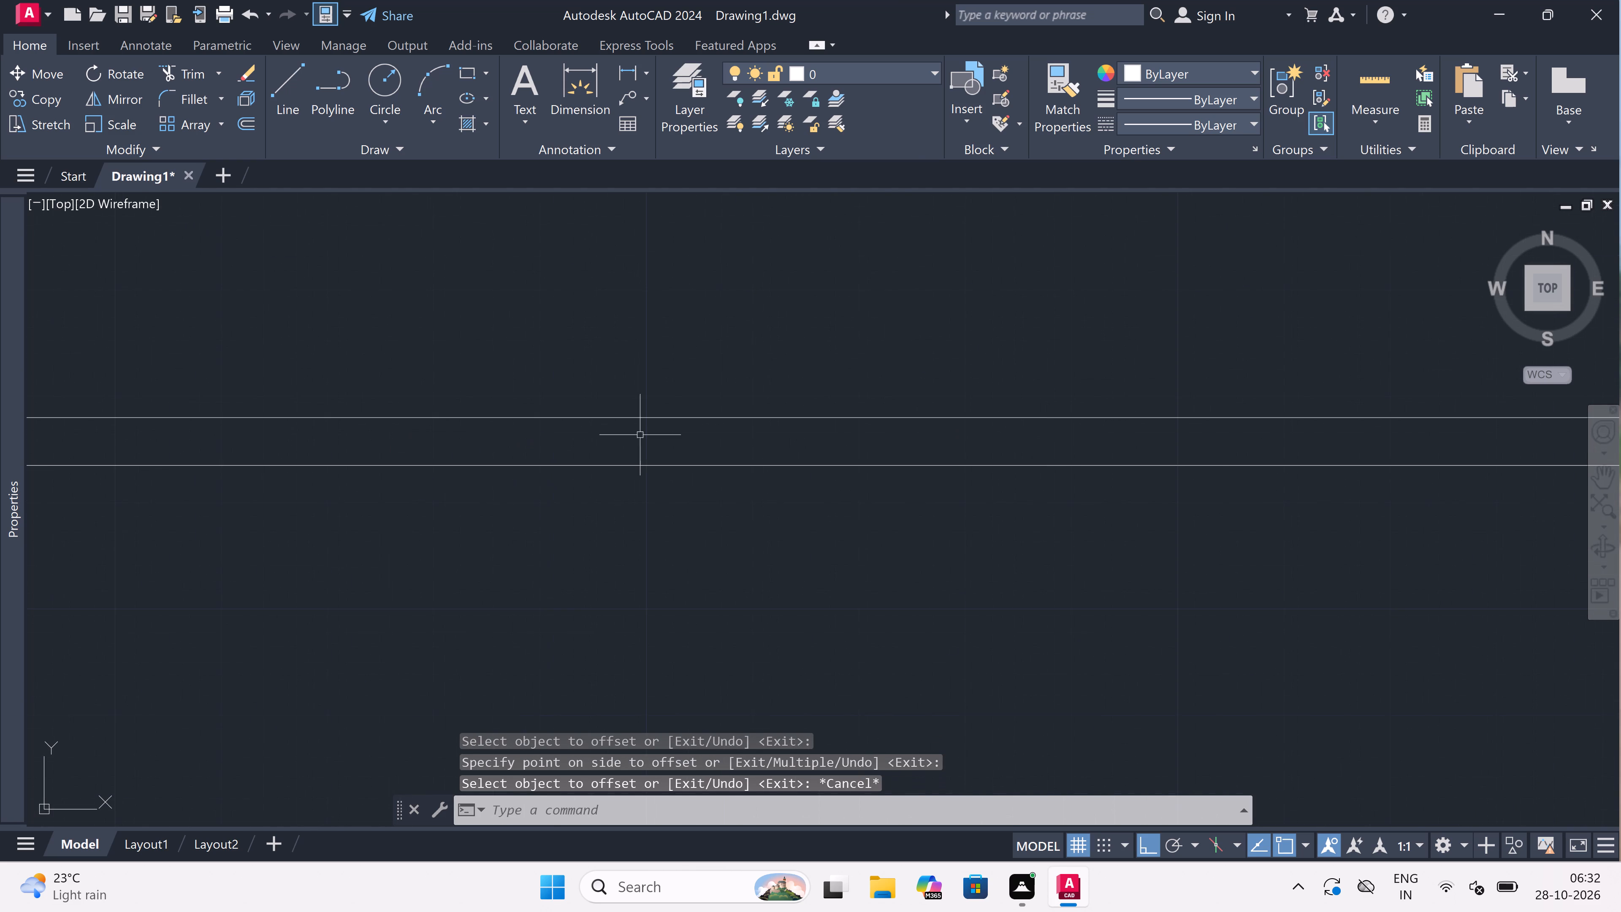
pyautogui.scroll(-2, 640, 435)
pyautogui.scroll(2, 324, 466)
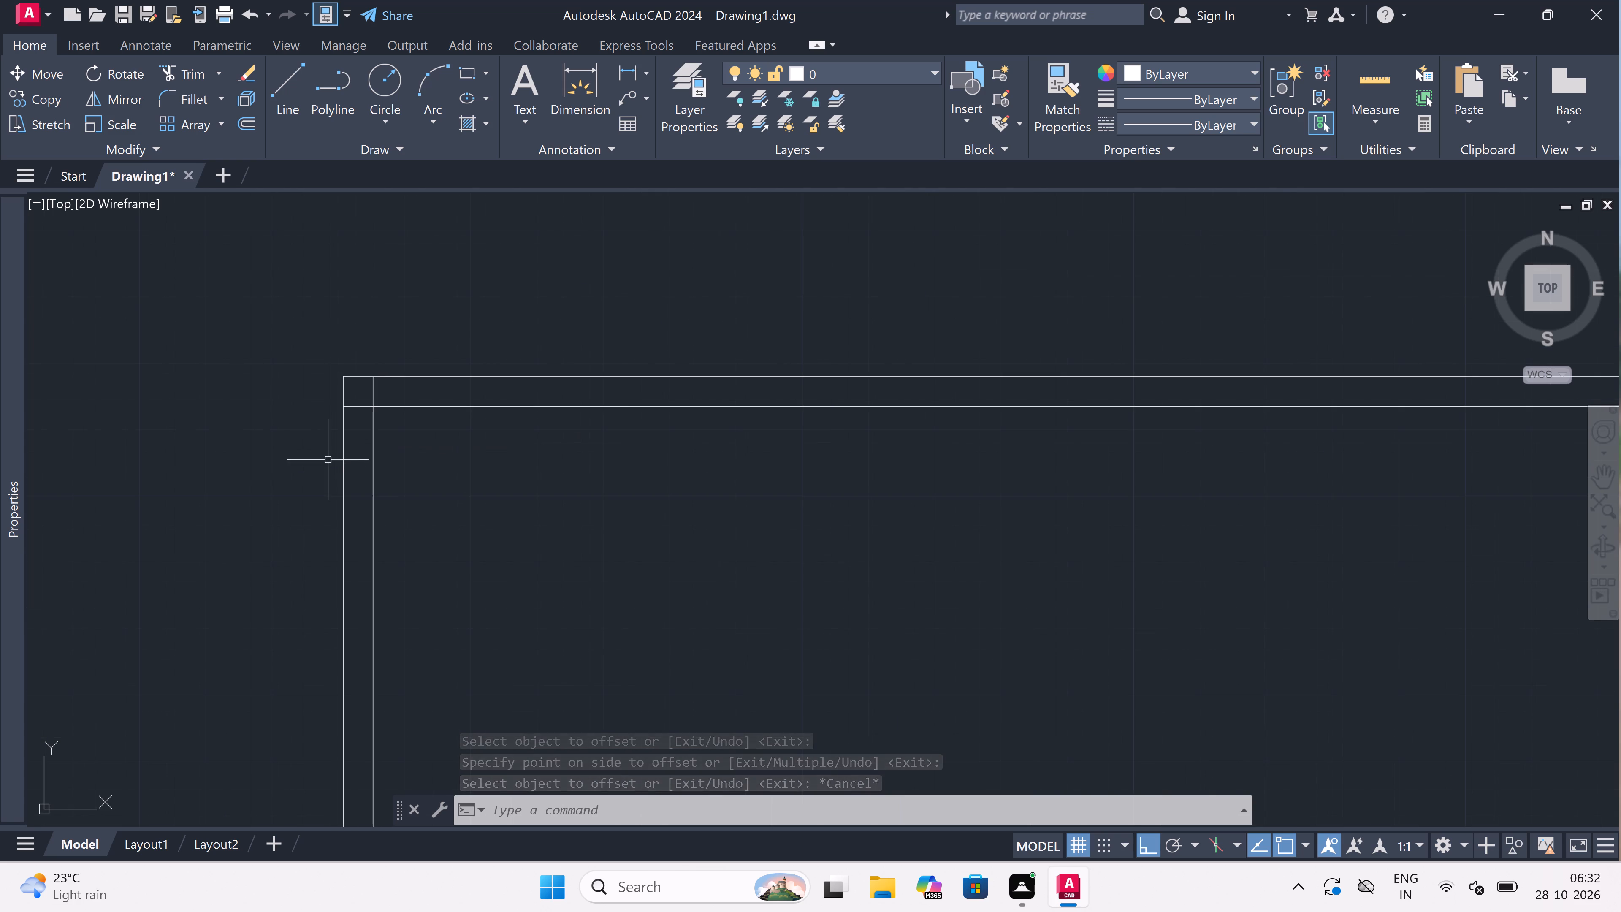
pyautogui.press('space')
pyautogui.moveTo(683, 407); pyautogui.dragTo(688, 415)
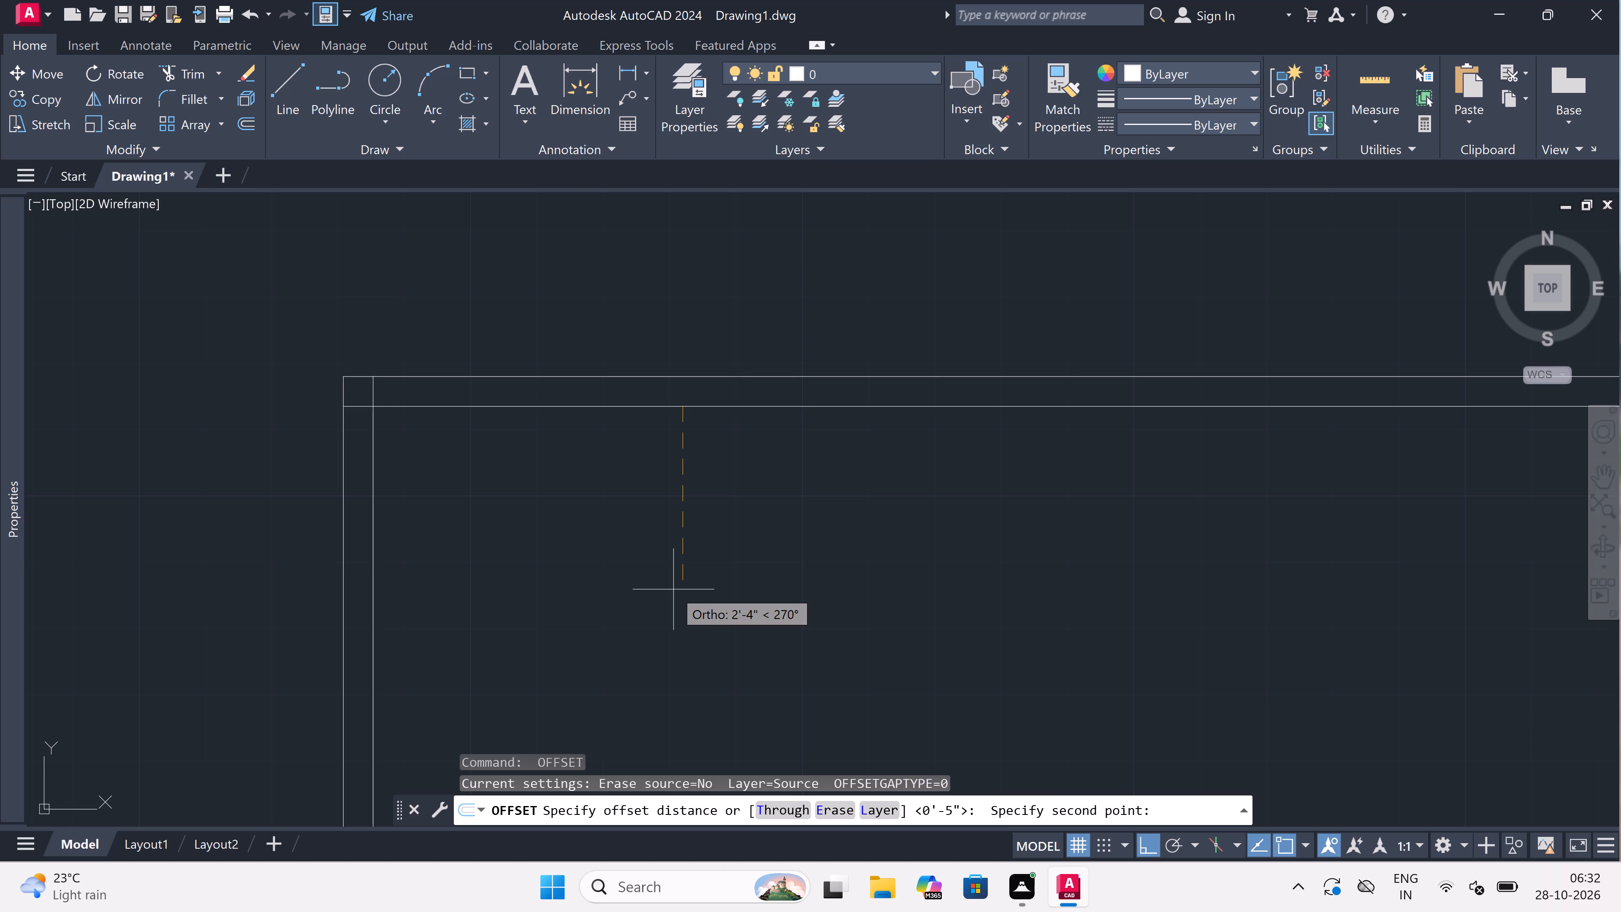
pyautogui.press('1')
pyautogui.press('2')
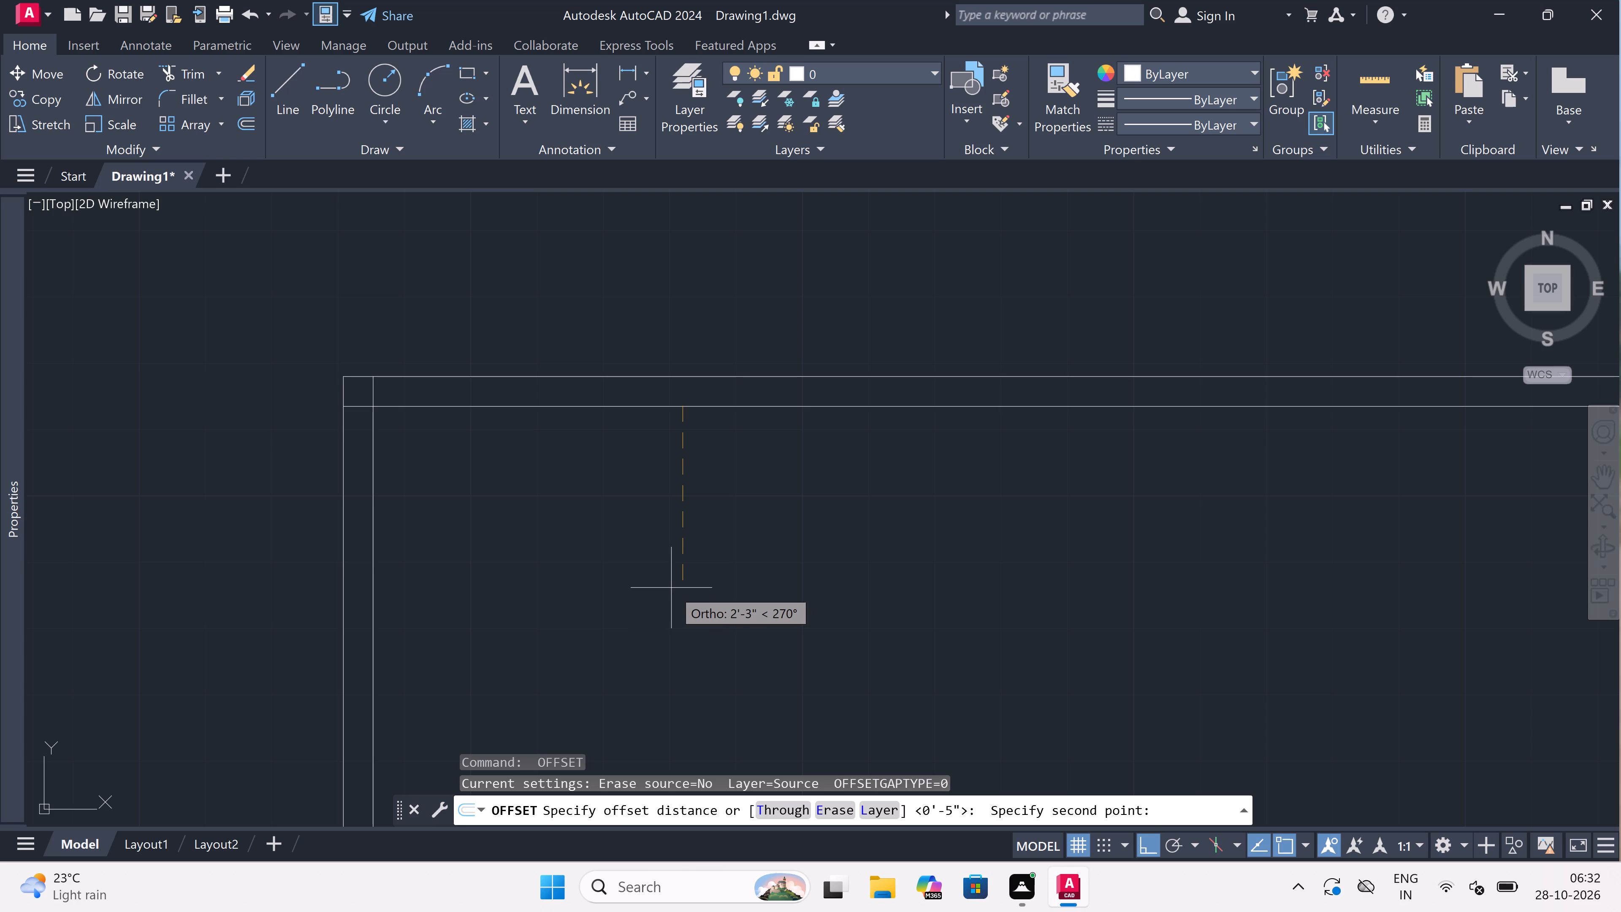
pyautogui.press("'")
pyautogui.press('space')
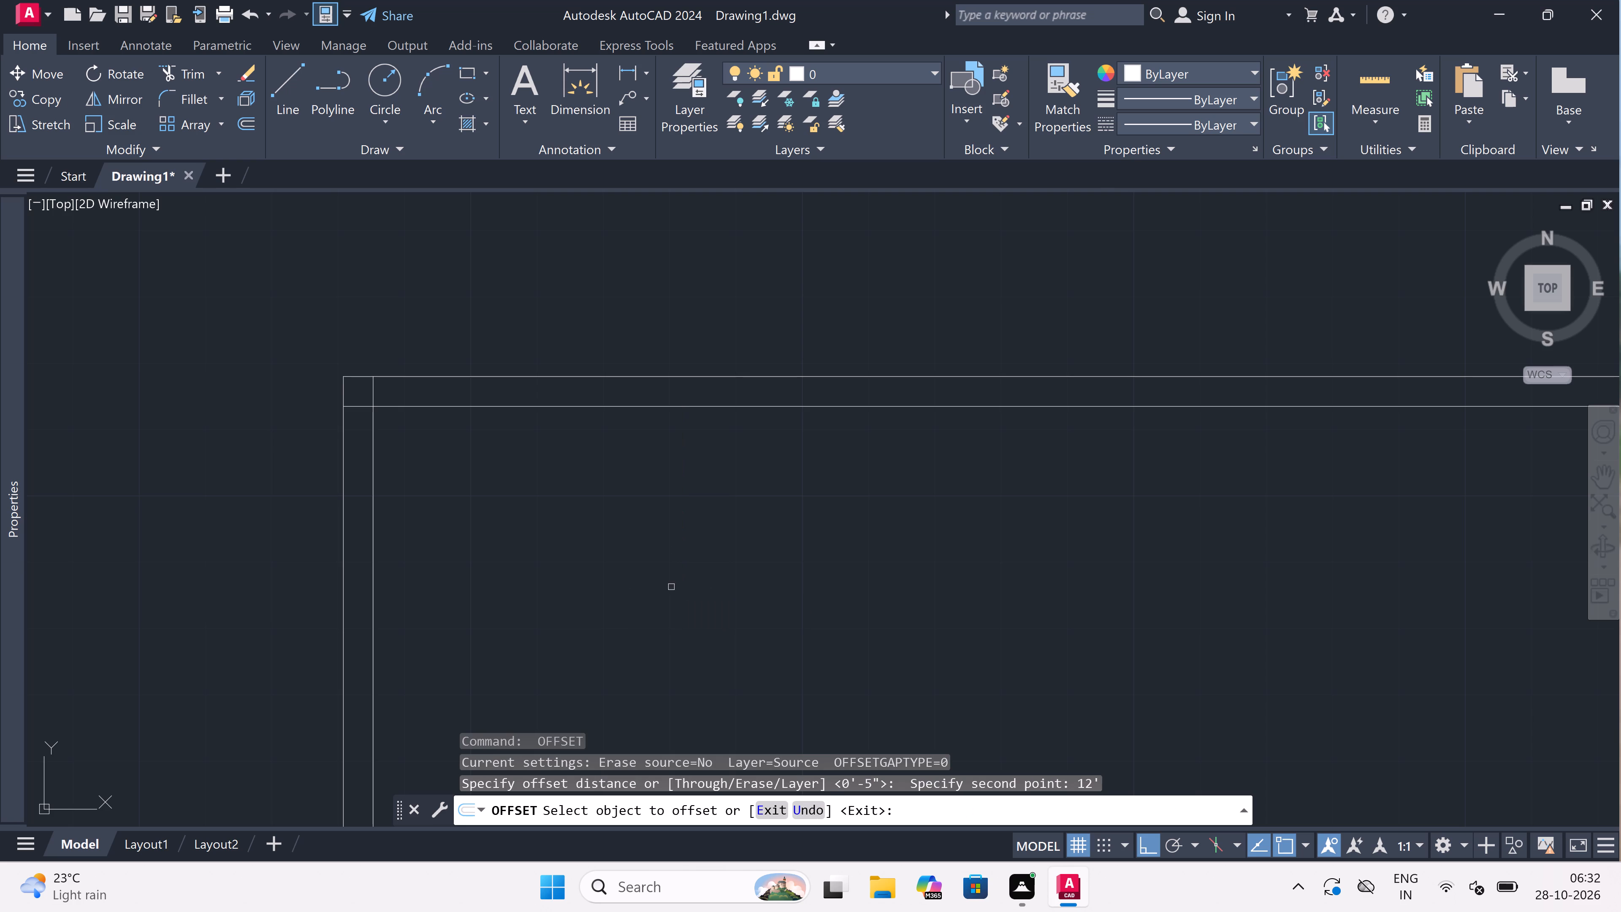
pyautogui.scroll(-2, 770, 364)
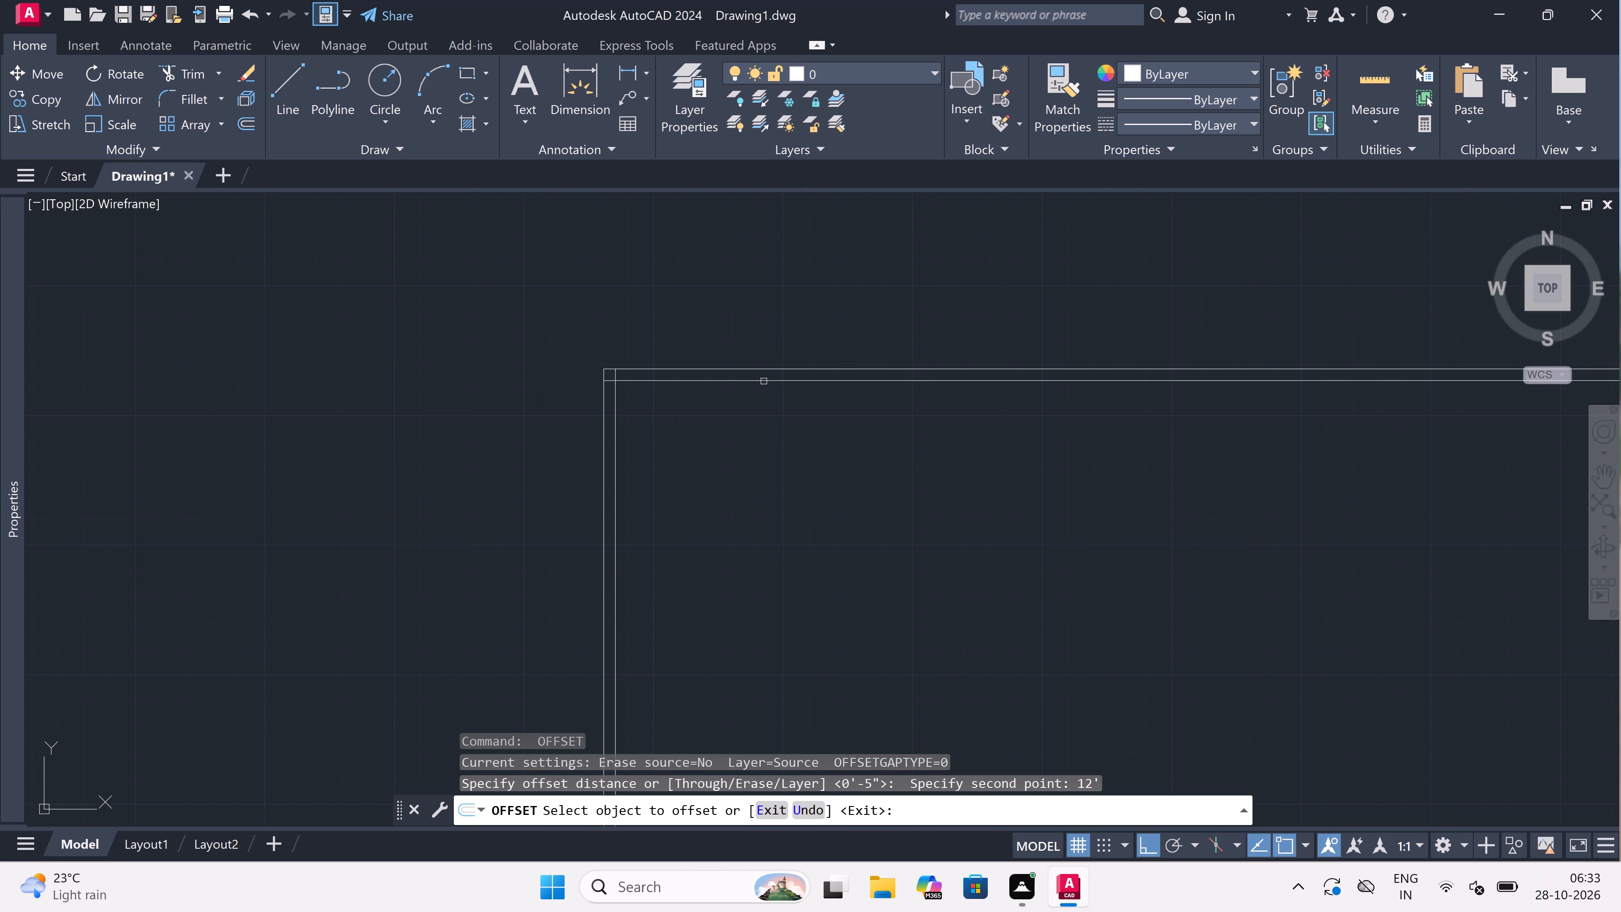
pyautogui.moveTo(764, 381); pyautogui.dragTo(748, 464)
pyautogui.click(742, 479)
pyautogui.scroll(-4, 742, 480)
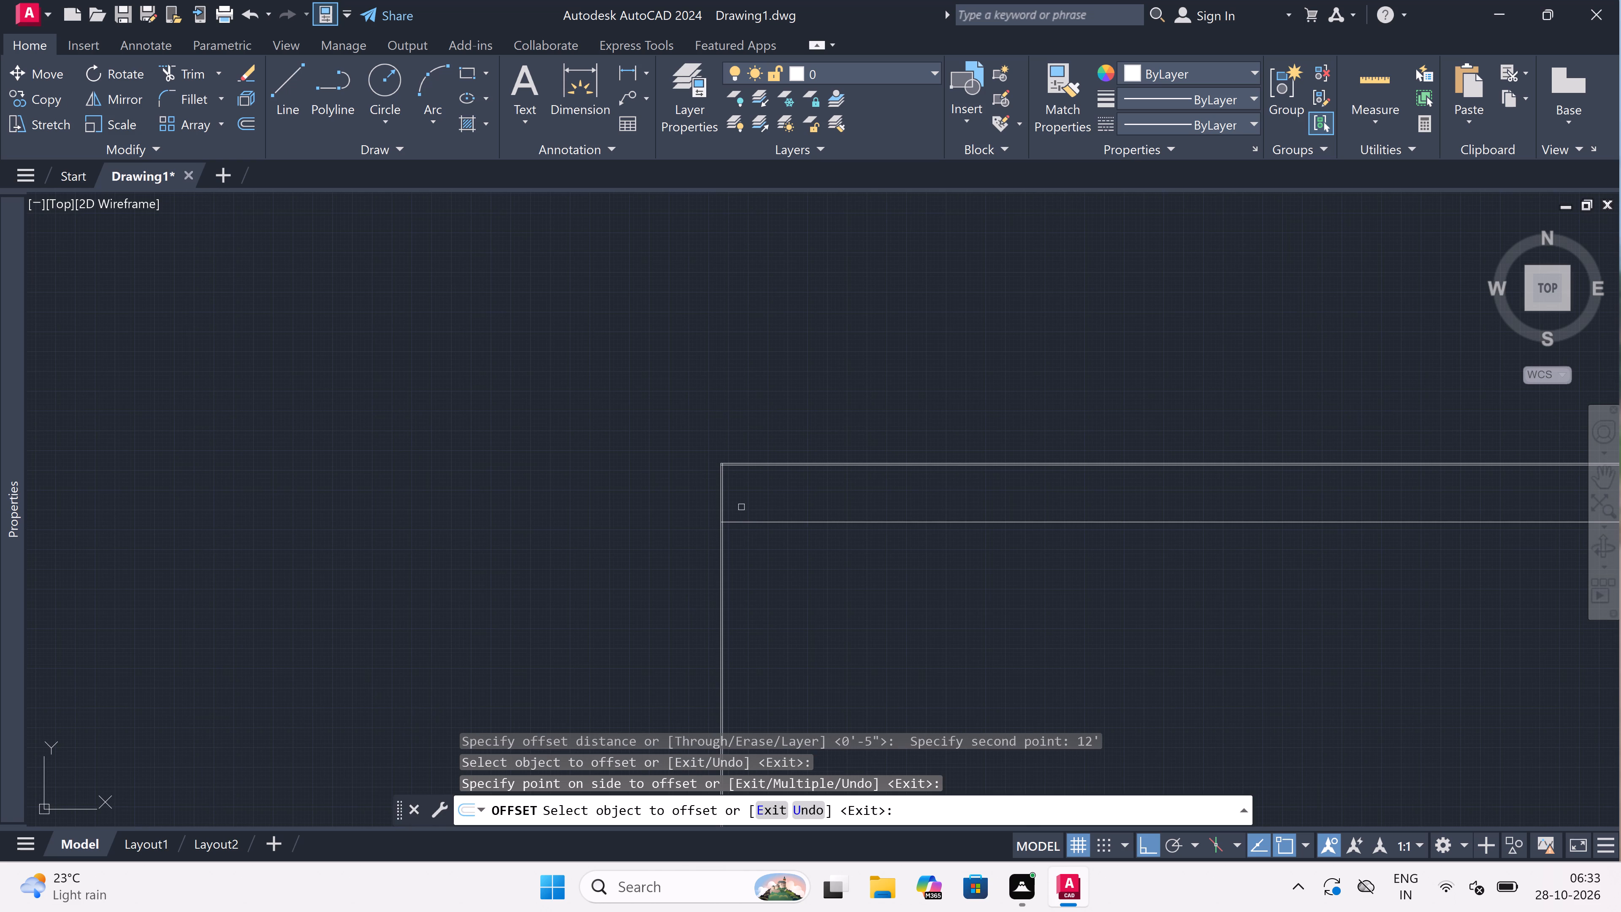
pyautogui.press('Escape')
# Offset the horizontal line at the bottom of the 12' span 4.5" downward to form the wall thickness.
pyautogui.scroll(3, 769, 538)
pyautogui.press('space')
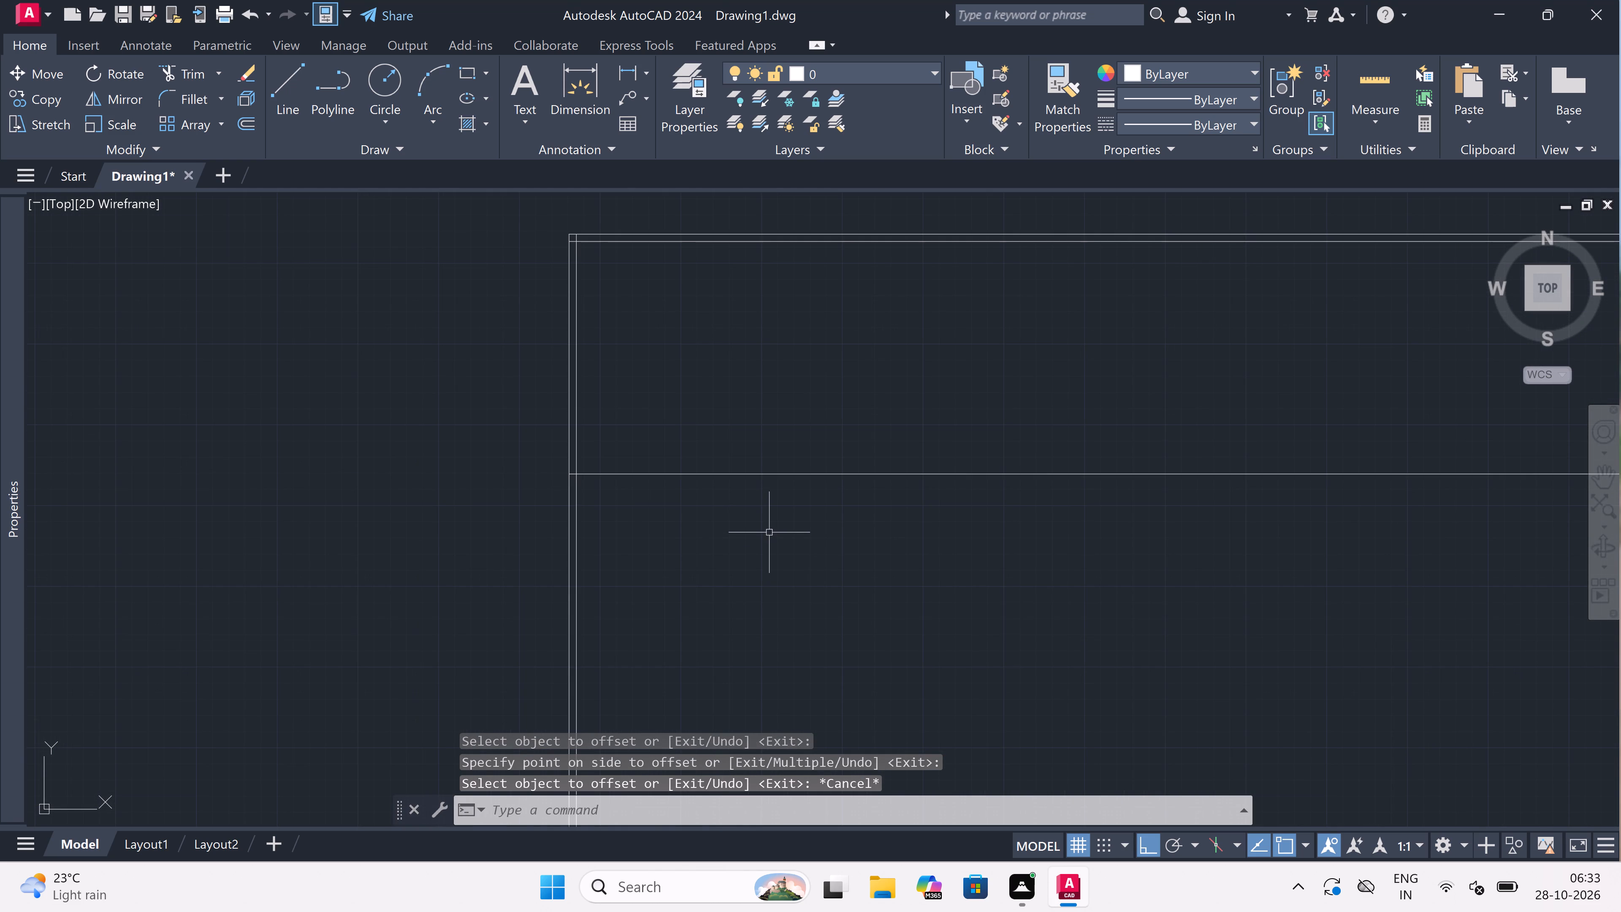
pyautogui.moveTo(776, 477); pyautogui.dragTo(776, 484)
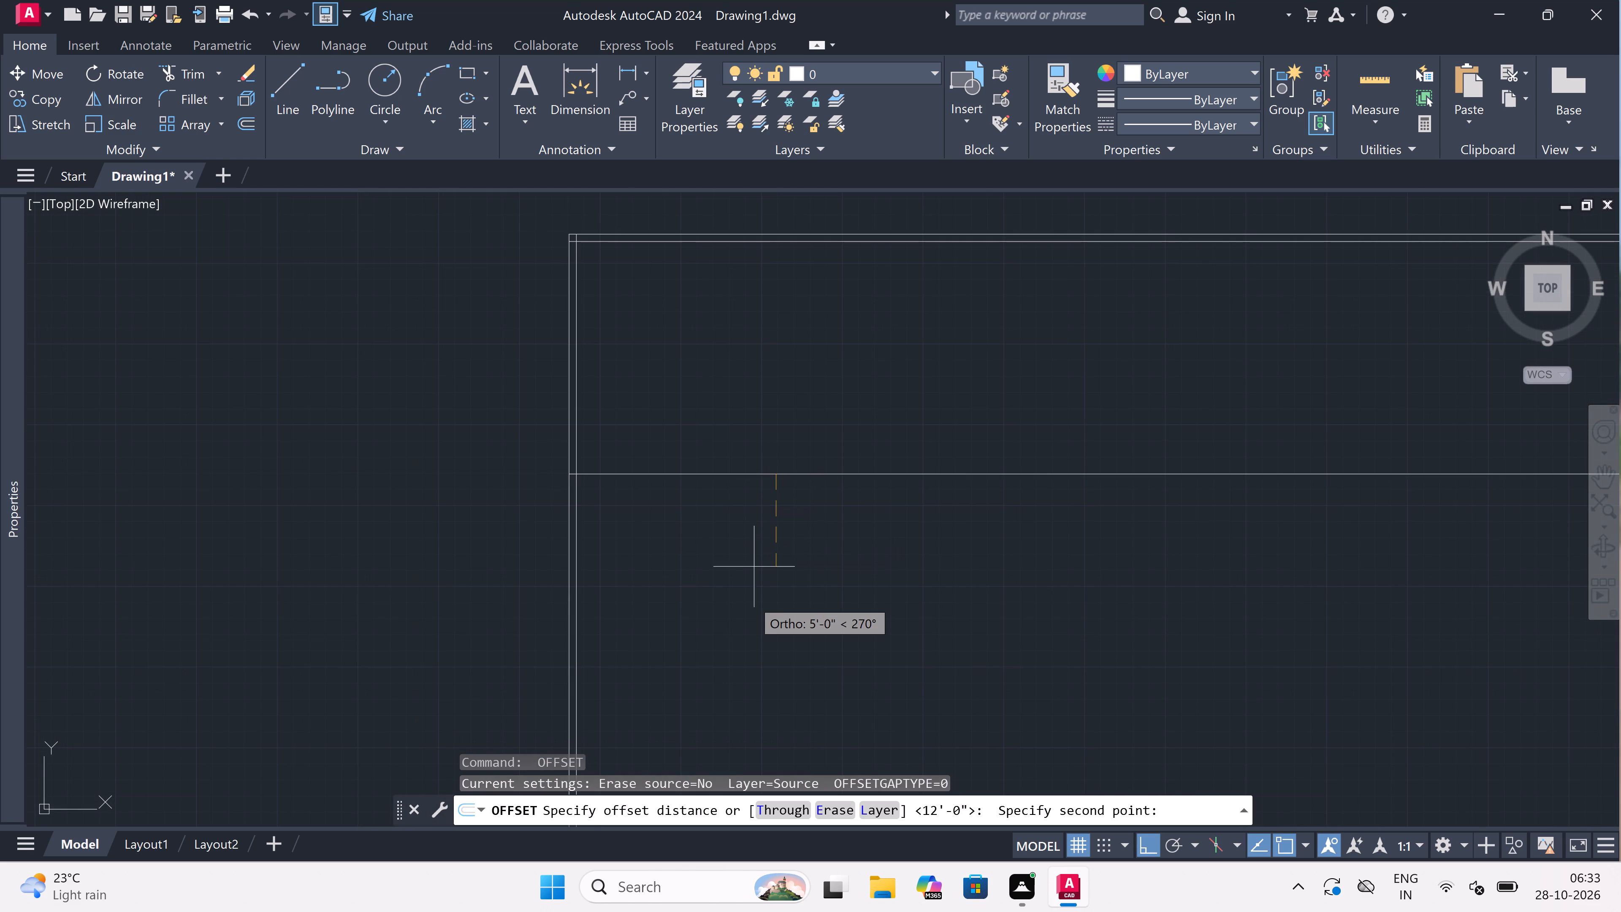
pyautogui.write('4.')
pyautogui.press('5')
pyautogui.write('"')
pyautogui.press('space')
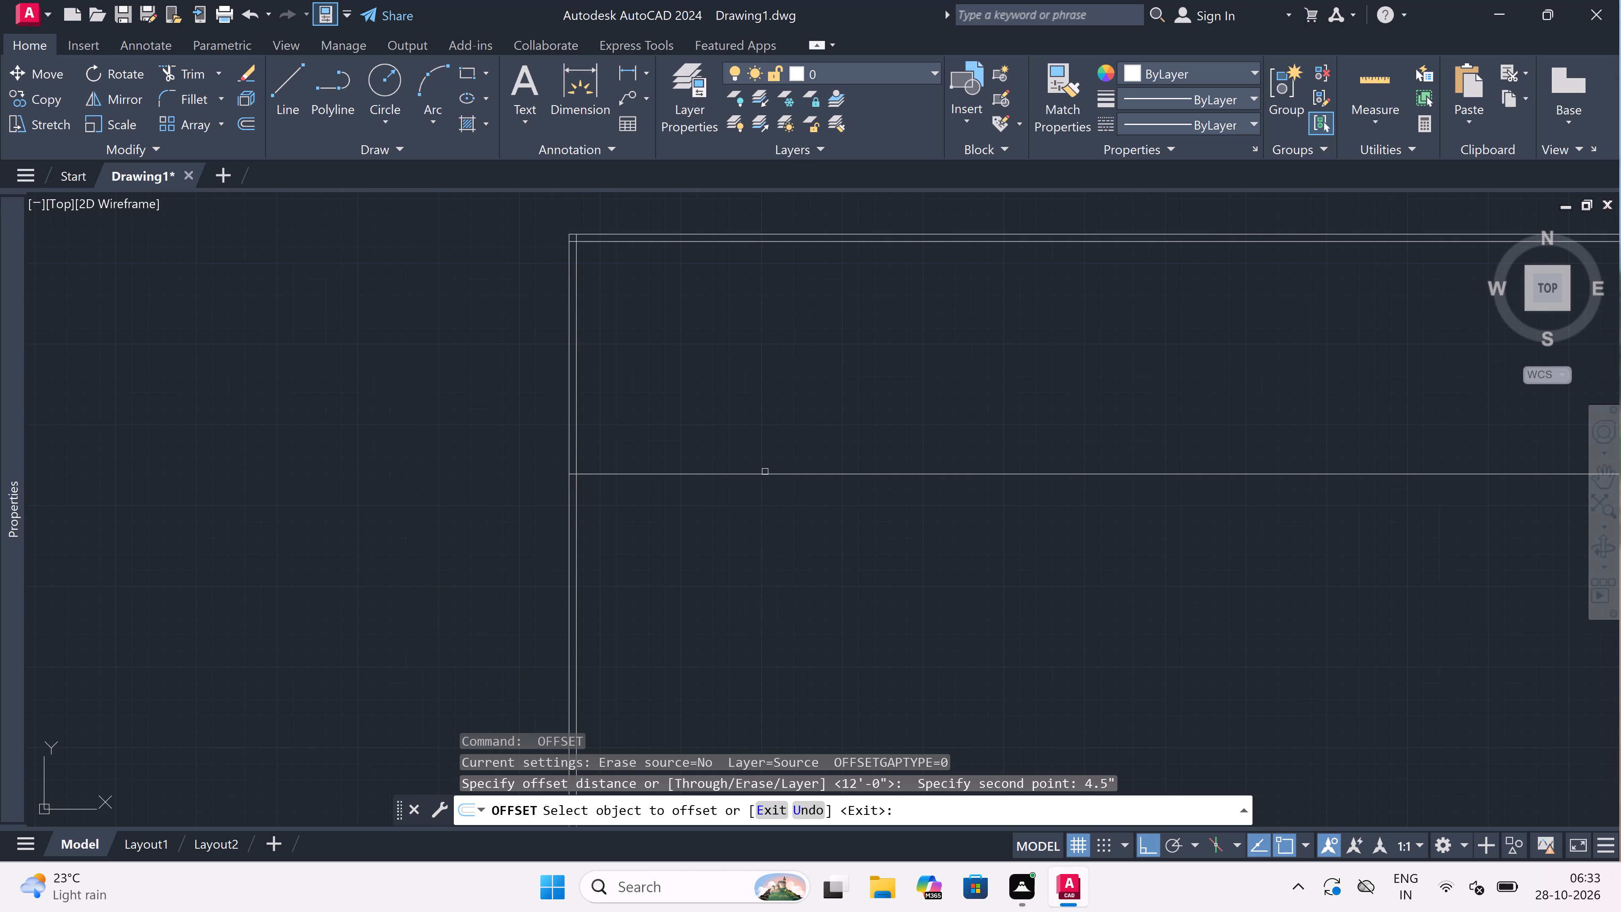
pyautogui.moveTo(765, 472); pyautogui.dragTo(749, 524)
pyautogui.click(712, 583)
pyautogui.press('Escape')
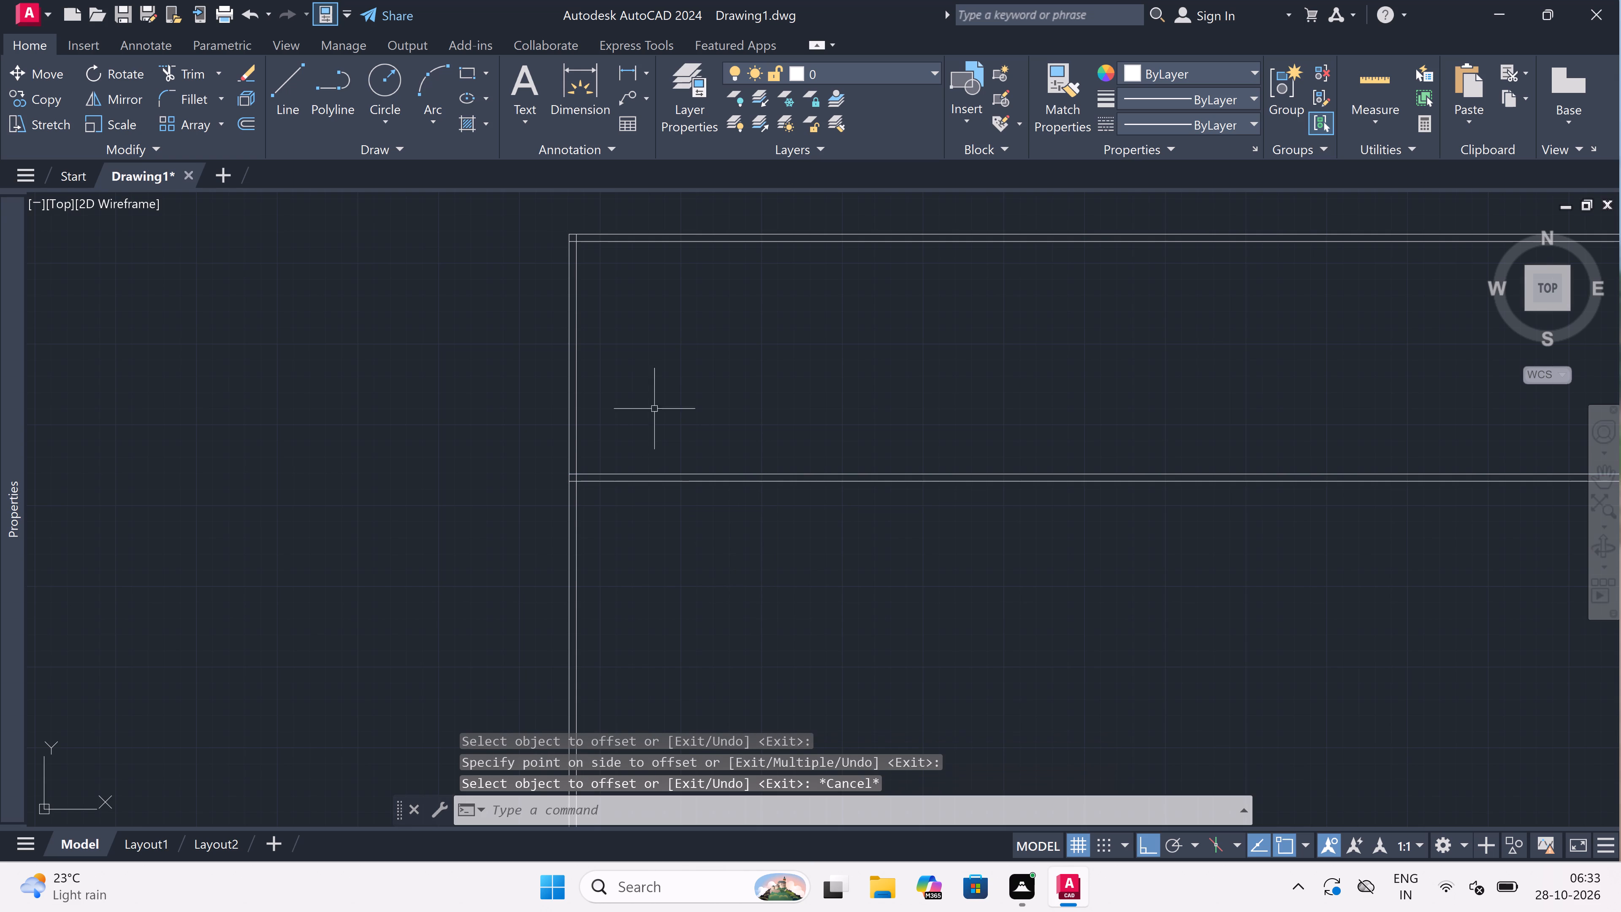
# Offset the inner line of the left wall 11' to the right.
pyautogui.press('space')
pyautogui.moveTo(575, 353); pyautogui.dragTo(596, 351)
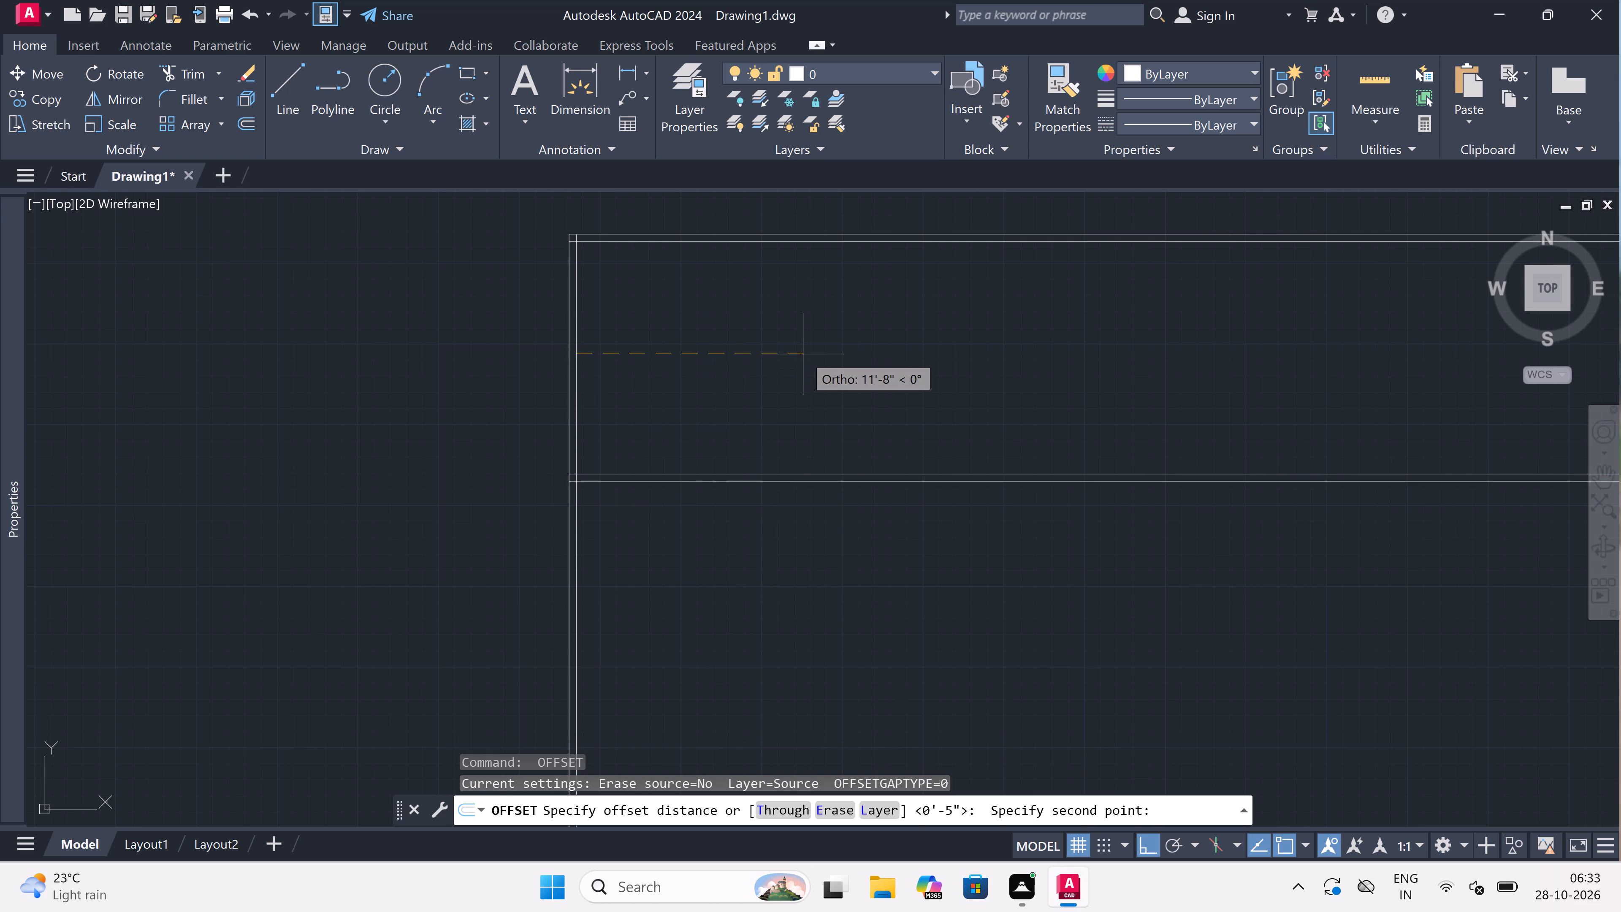
pyautogui.press('1')
pyautogui.press('1')
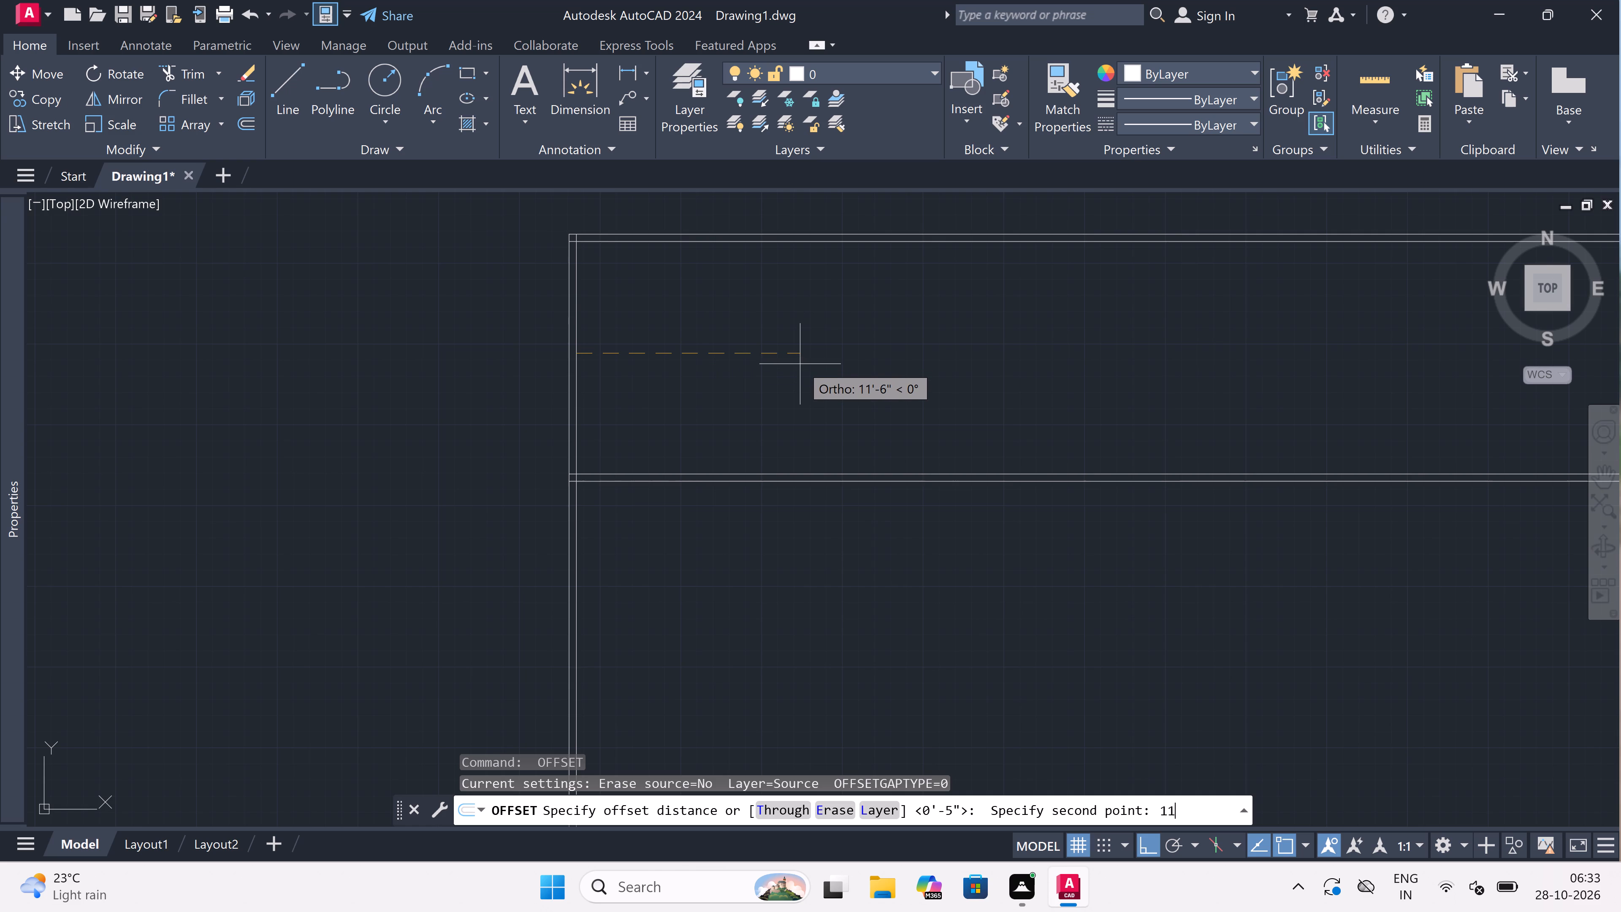
pyautogui.press("'")
pyautogui.press('space')
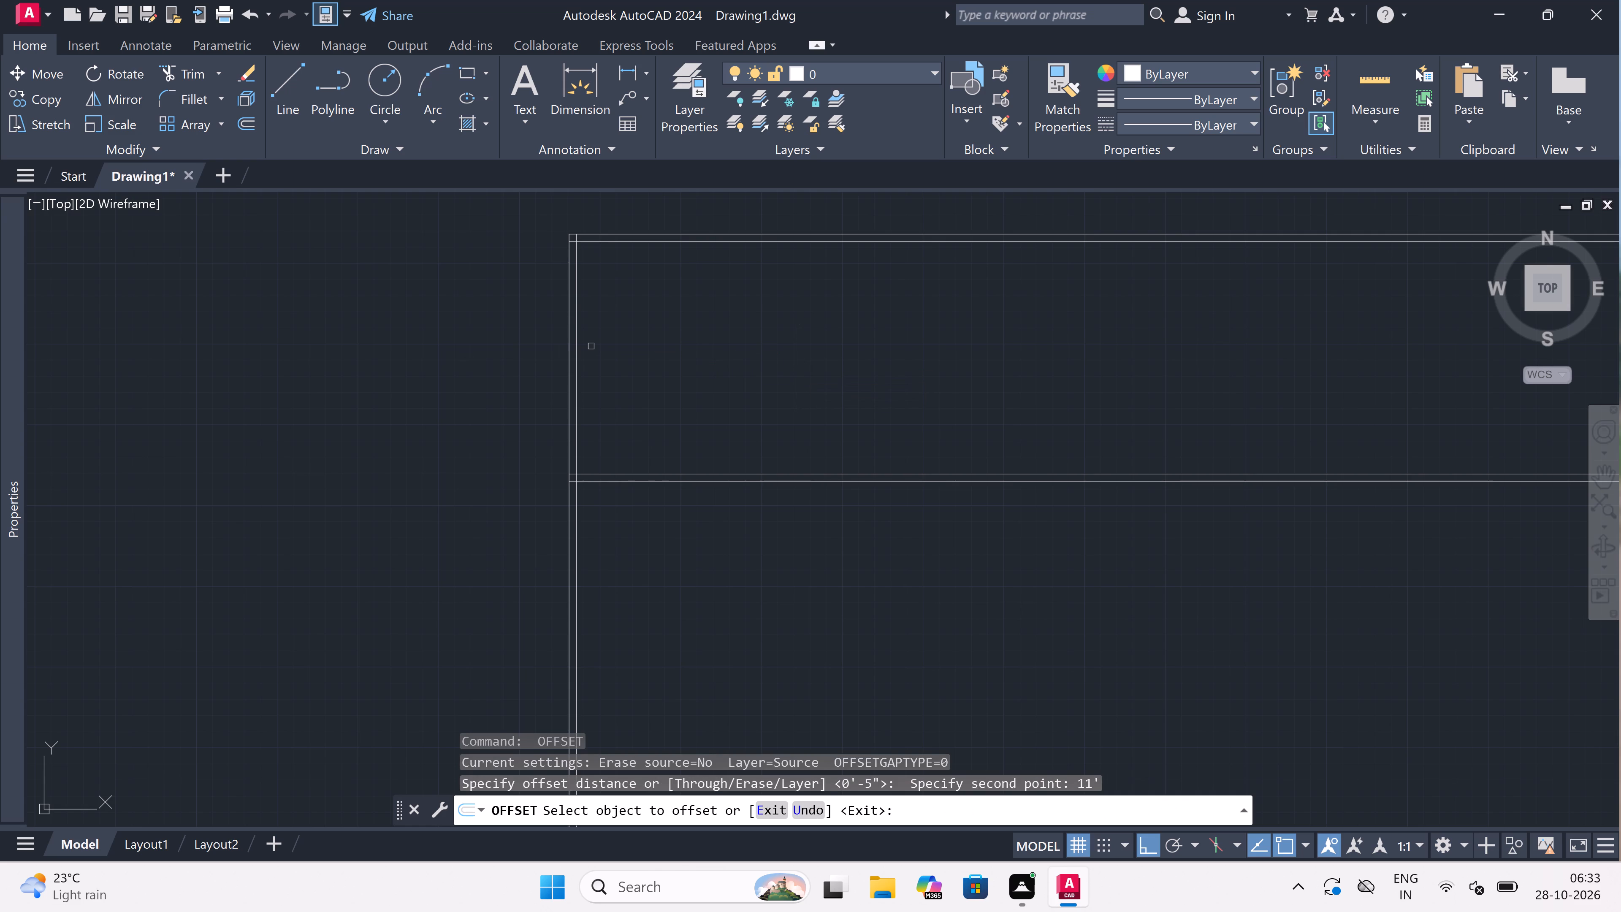
pyautogui.moveTo(575, 342); pyautogui.dragTo(605, 345)
pyautogui.click(659, 350)
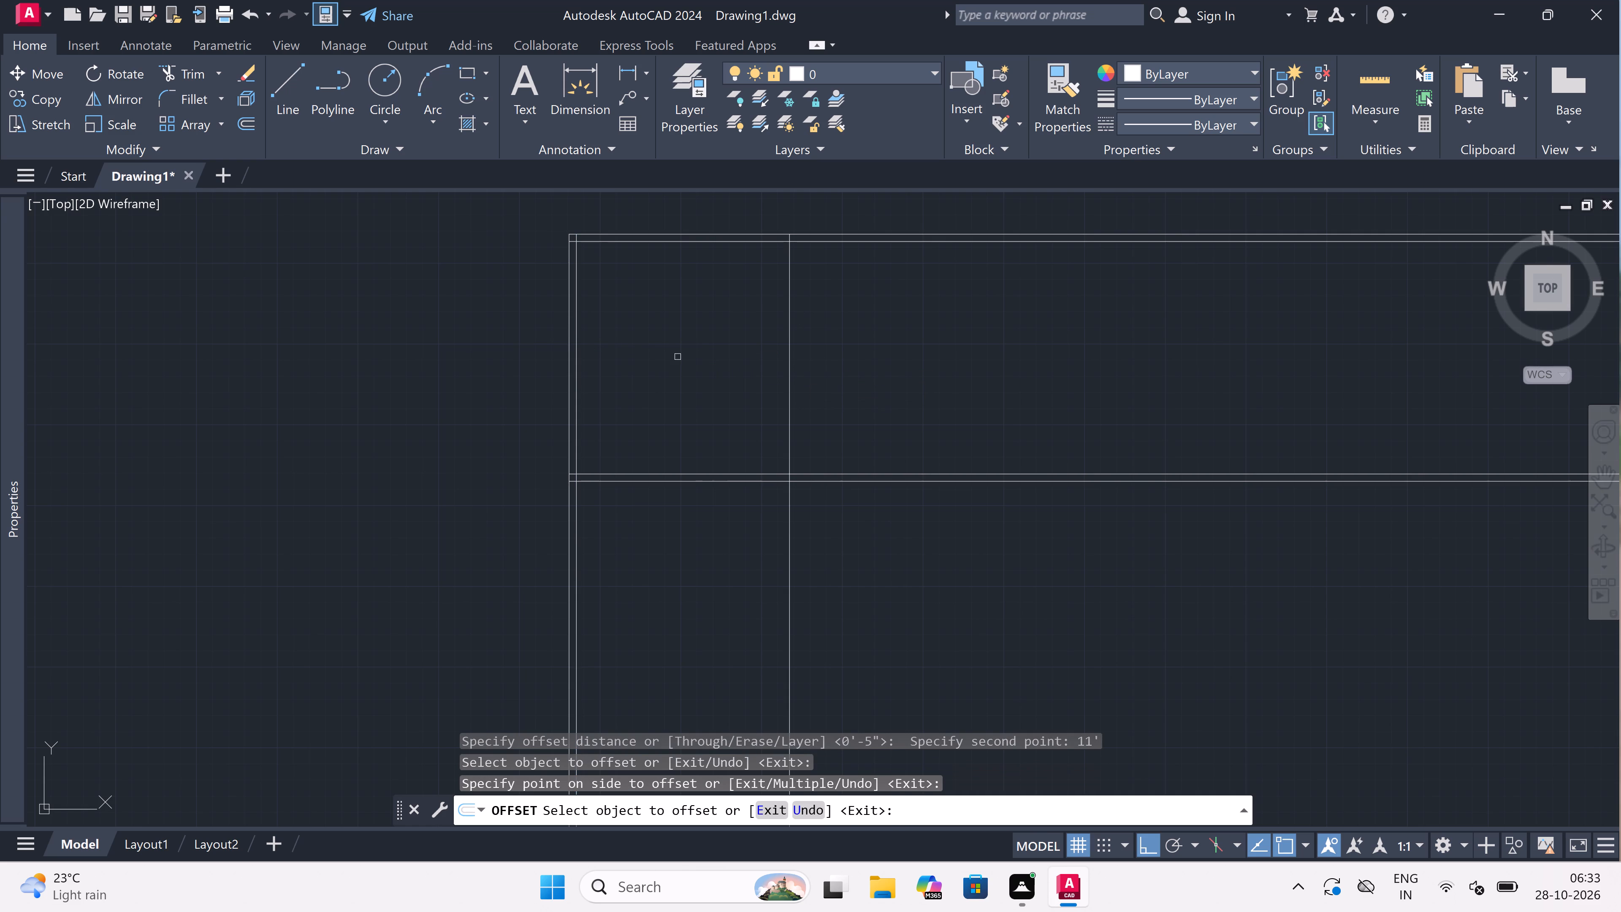
pyautogui.press('Escape')
# Offset the new vertical line 4.5" to the right to form the first partition wall.
pyautogui.press('space')
pyautogui.click(786, 365)
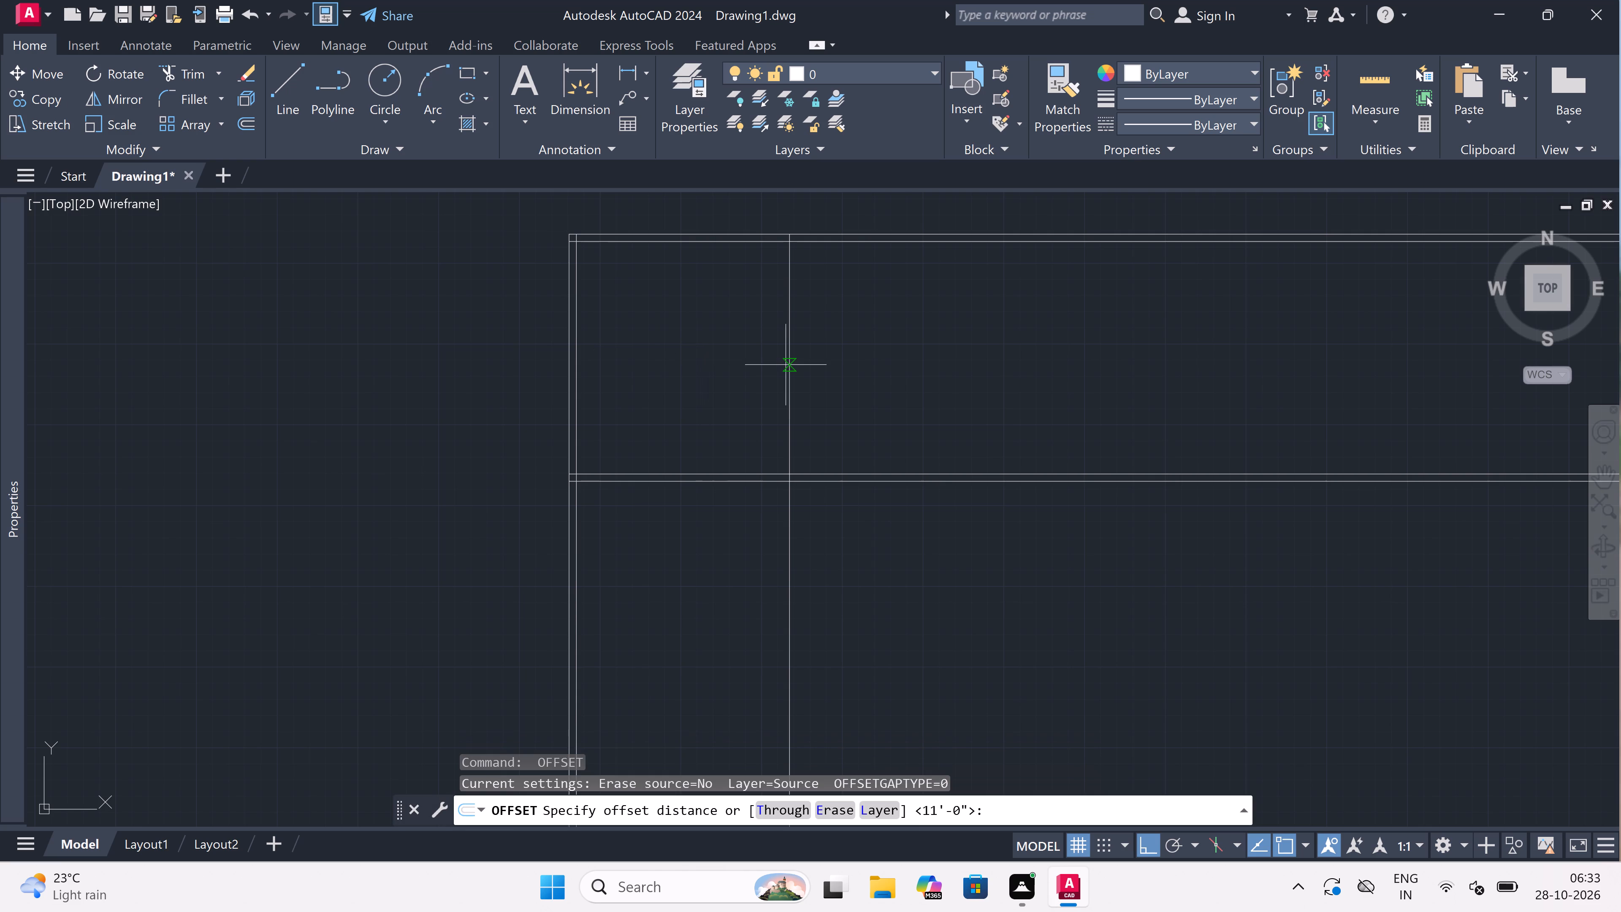
pyautogui.write('4.5')
pyautogui.hotkey('shift', '"')
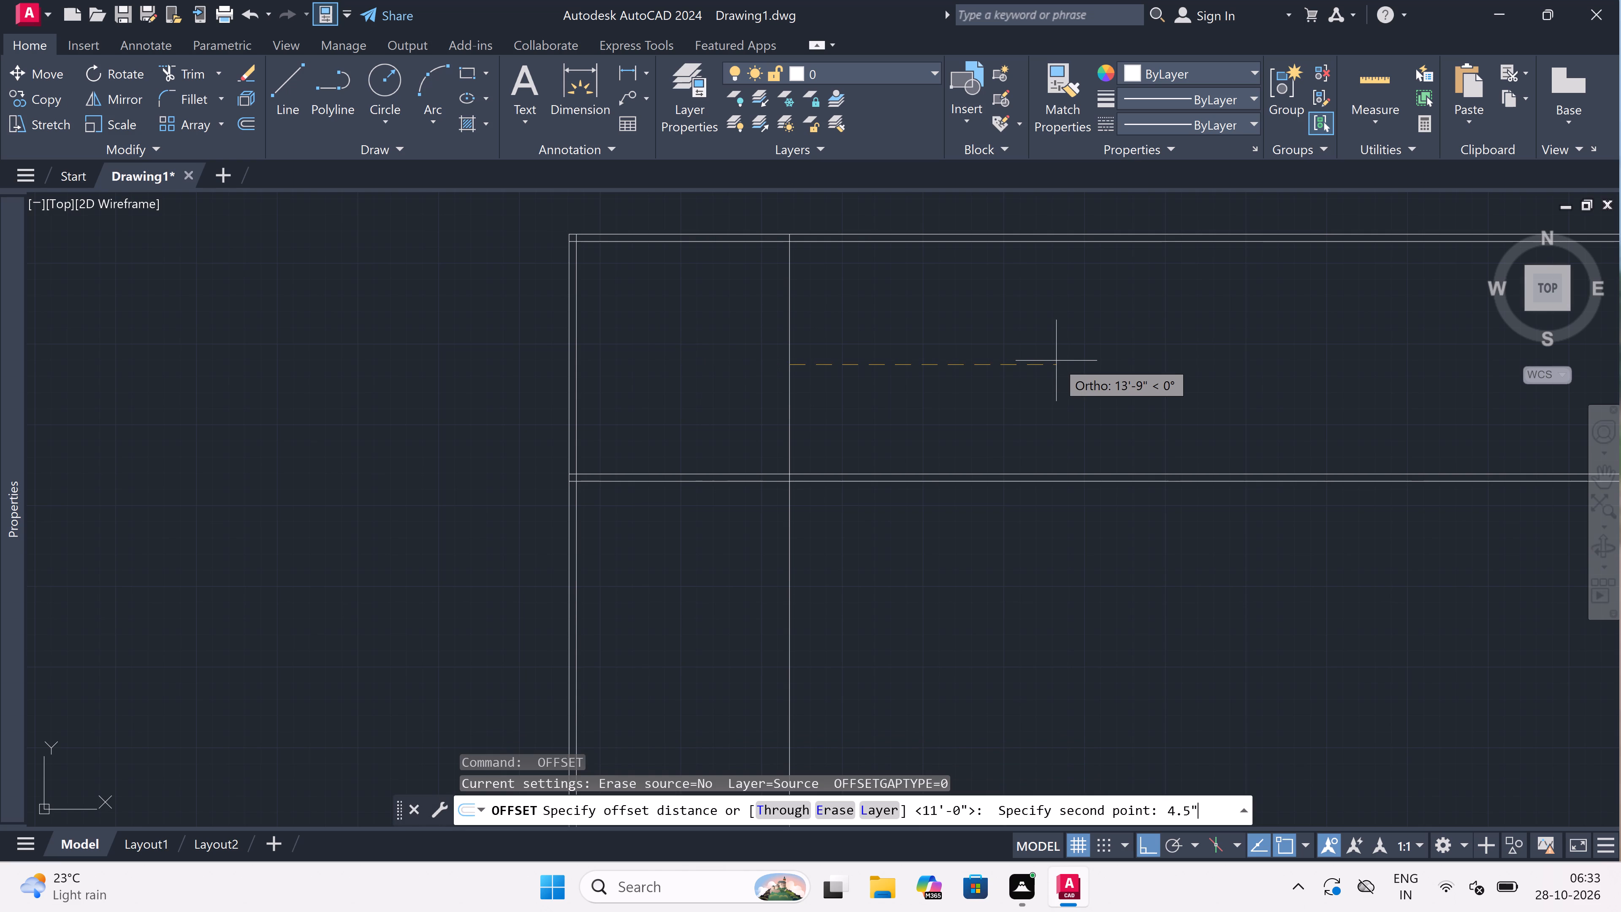
pyautogui.press('space')
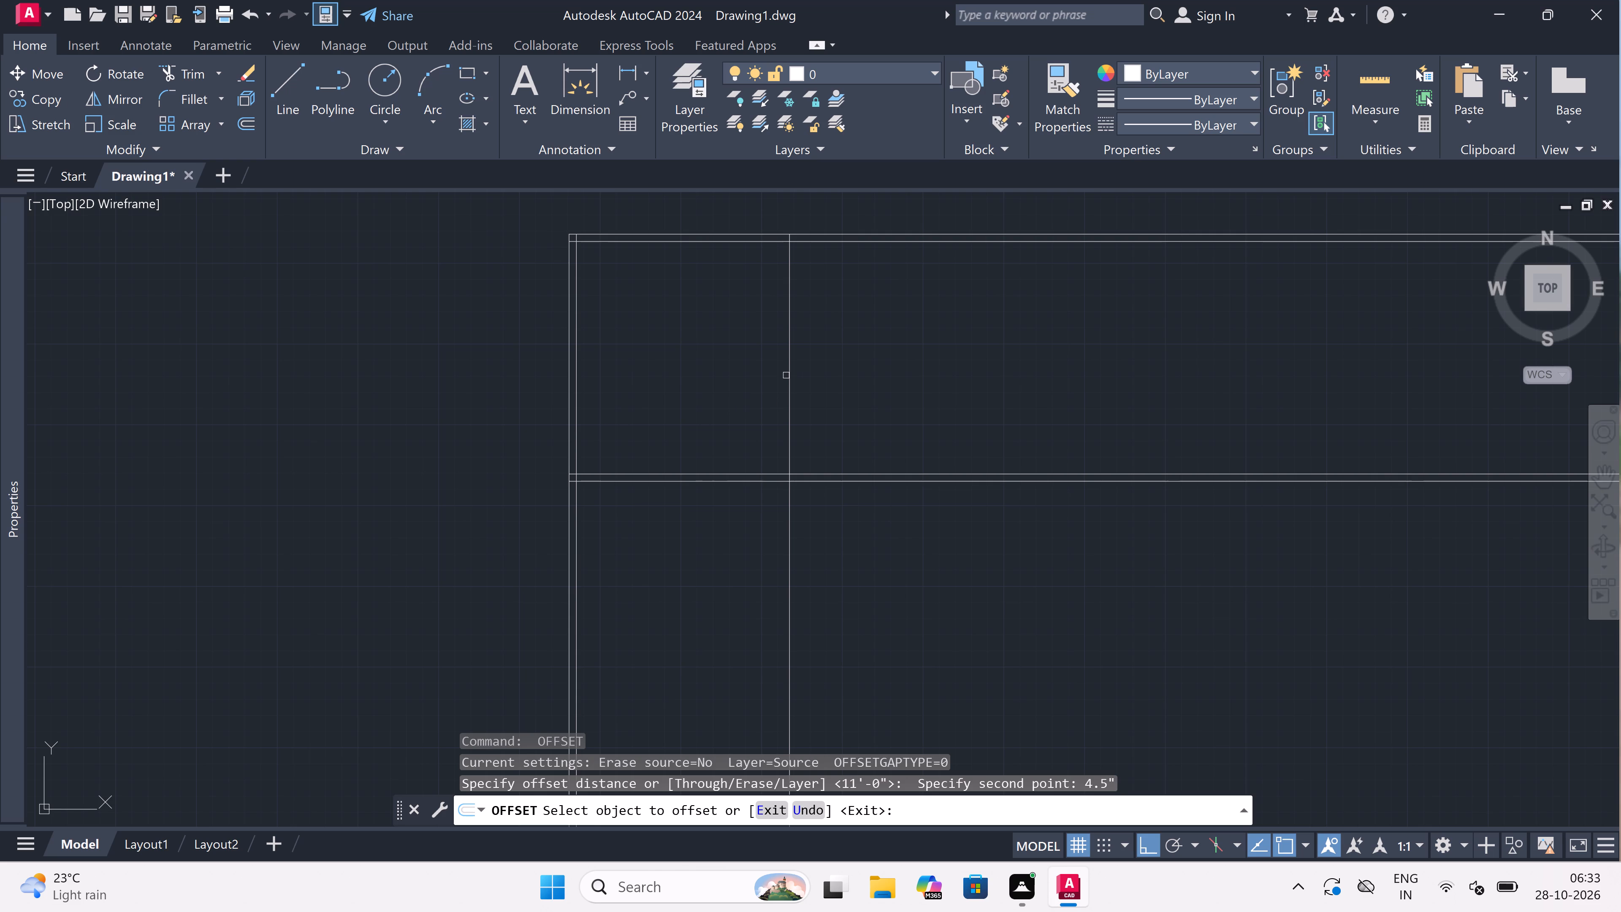
pyautogui.moveTo(788, 375); pyautogui.dragTo(797, 378)
pyautogui.click(850, 376)
pyautogui.press('Escape')
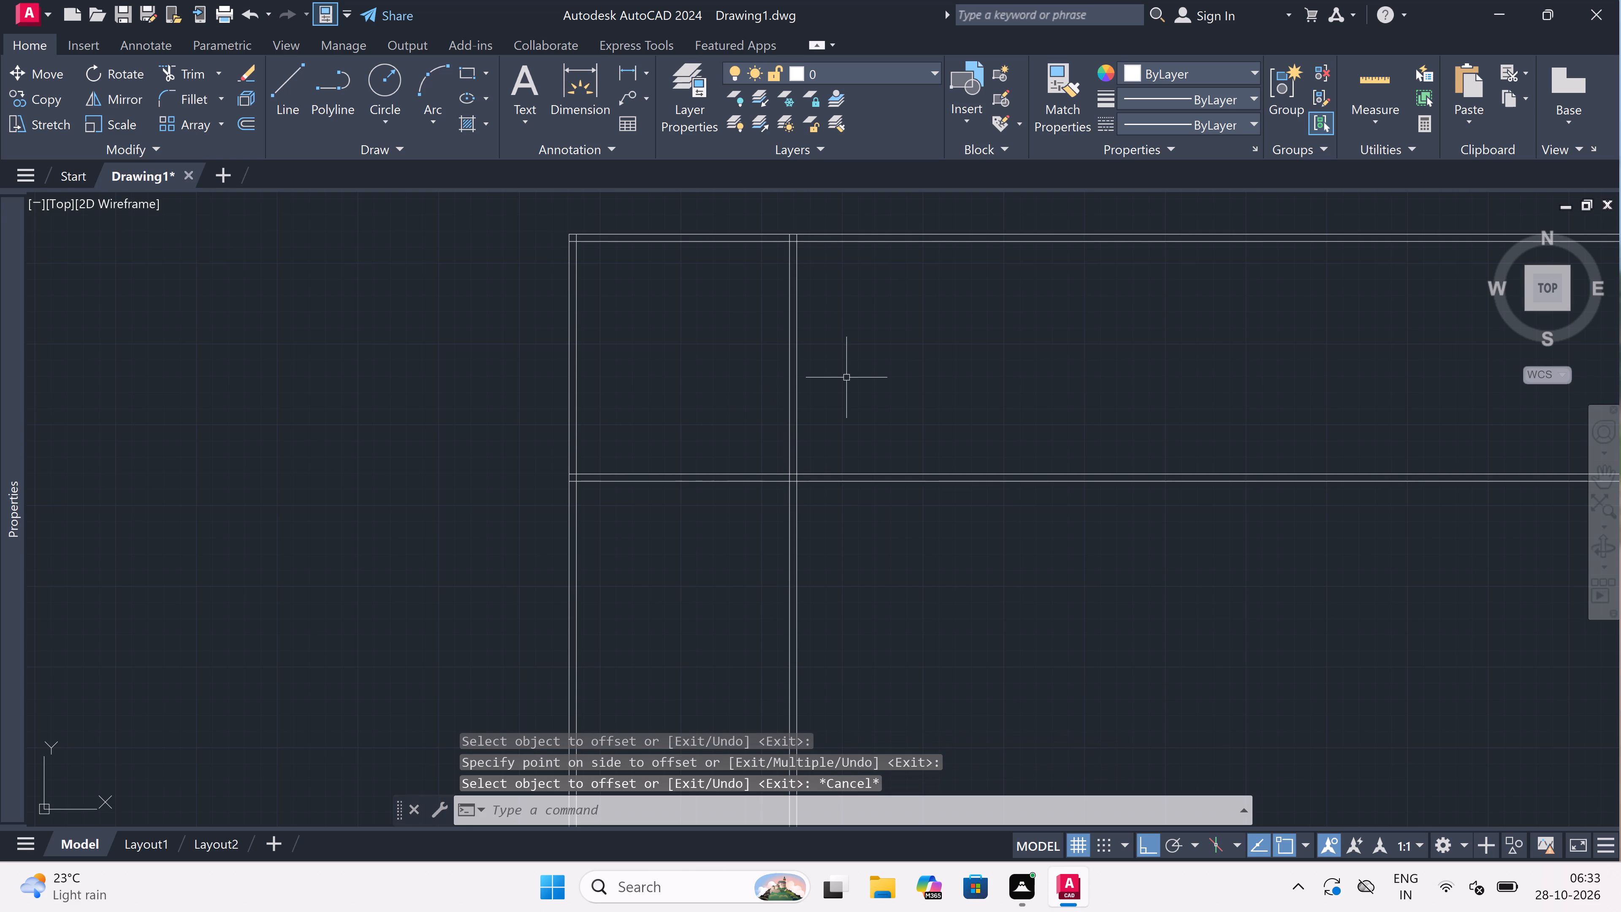
# Offset the right-hand line of the first partition wall 4' to the right.
pyautogui.press('space')
pyautogui.moveTo(807, 380); pyautogui.dragTo(846, 380)
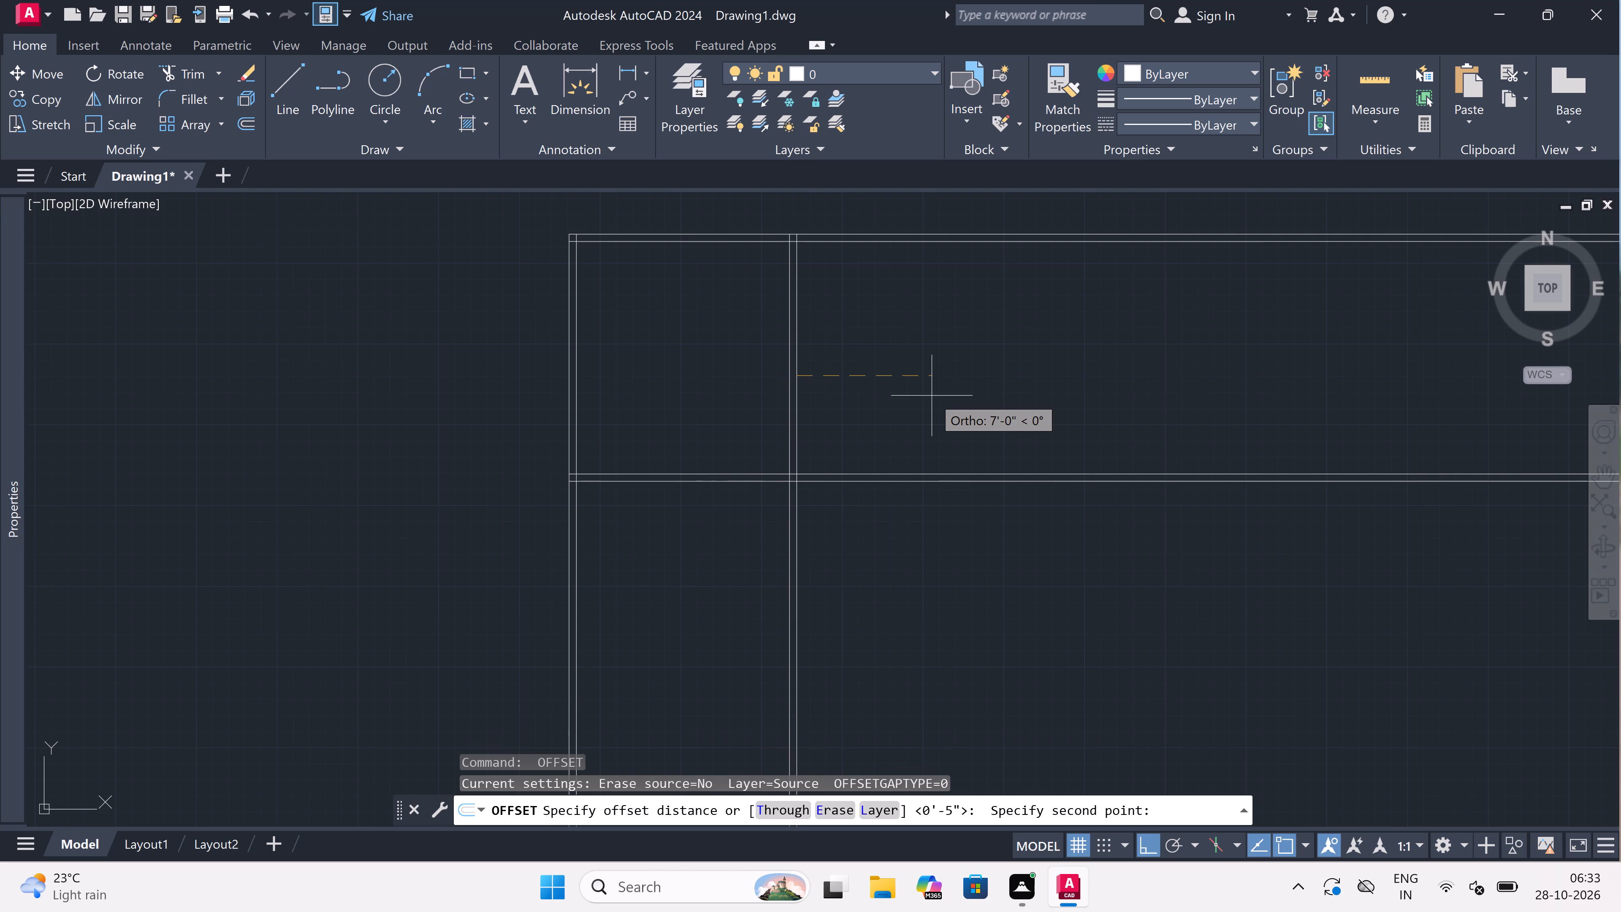
pyautogui.write("4'")
pyautogui.press('space')
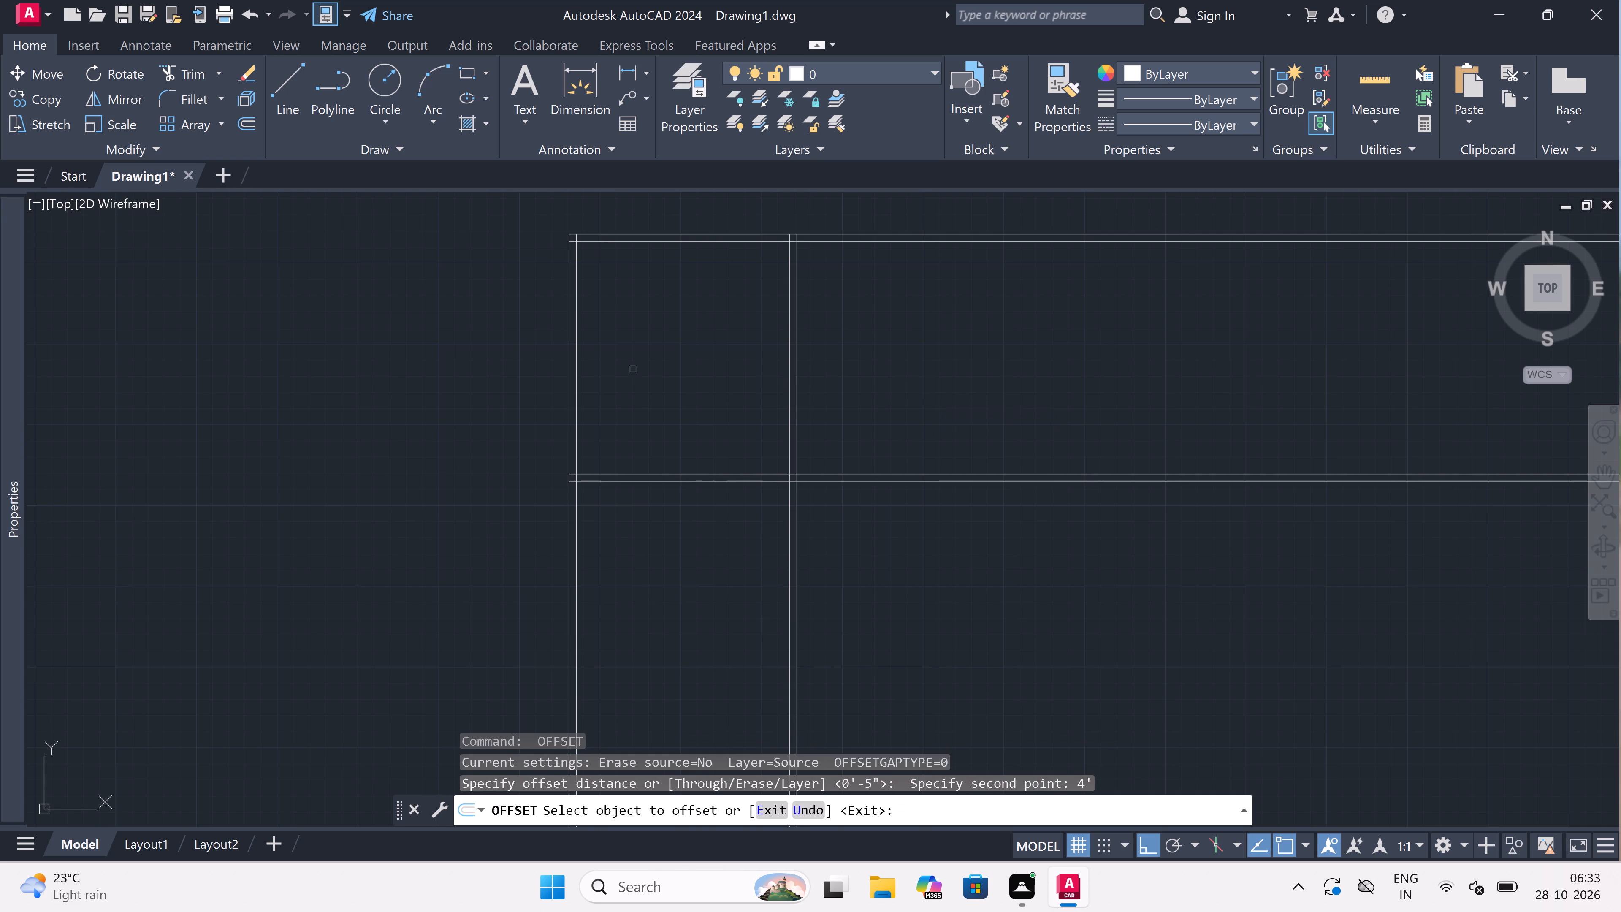
pyautogui.click(798, 355)
pyautogui.click(800, 353)
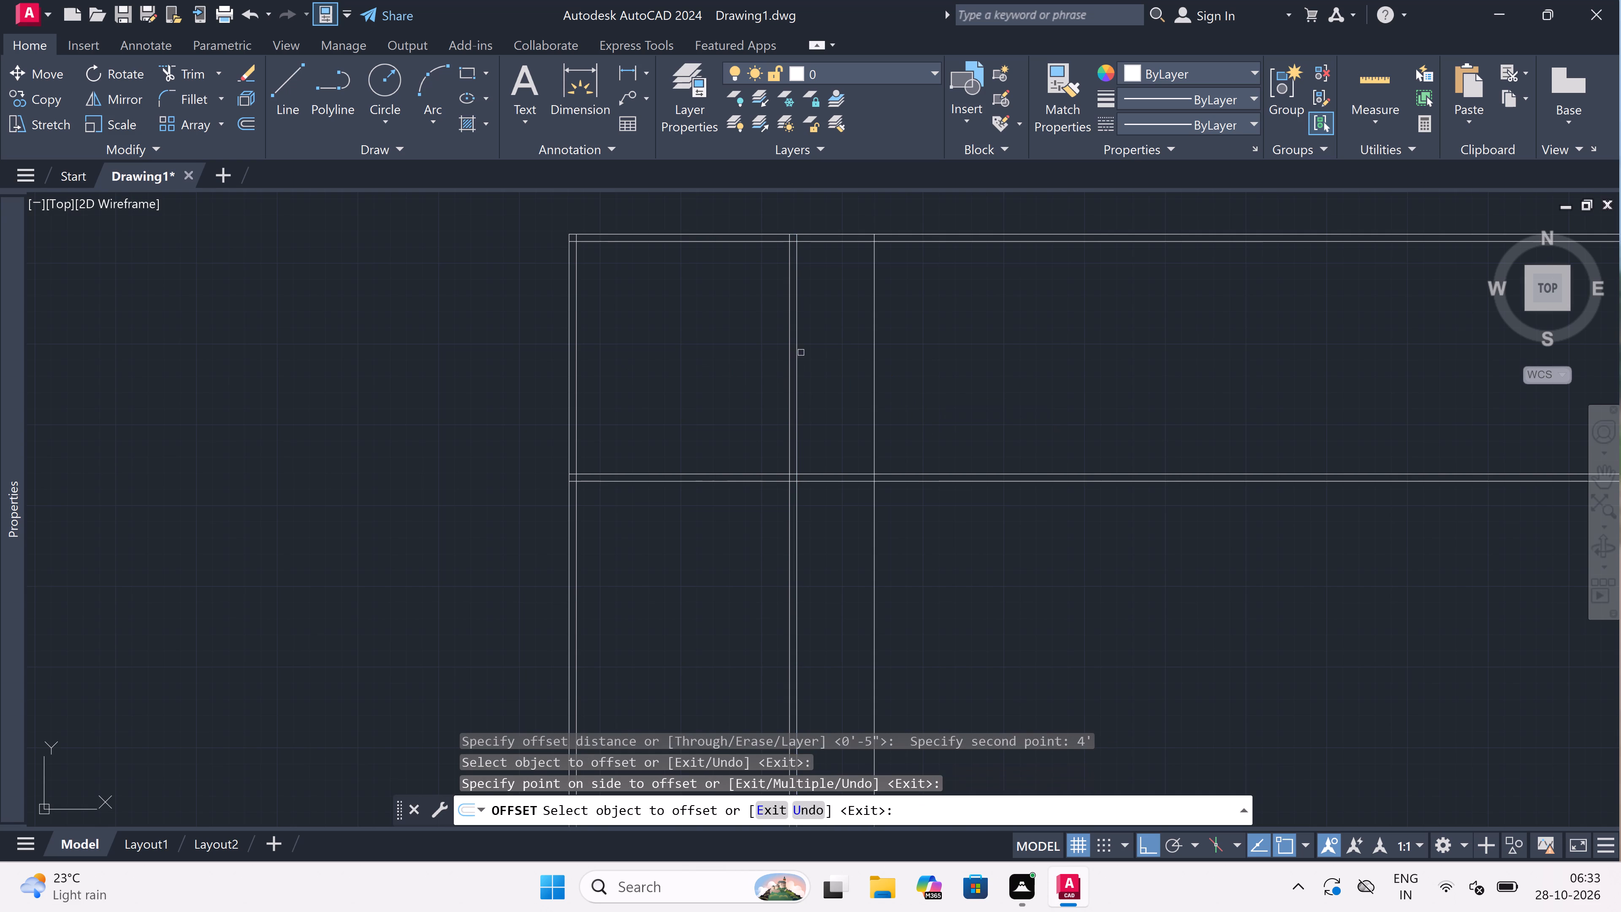
pyautogui.click(998, 361)
pyautogui.press('Escape')
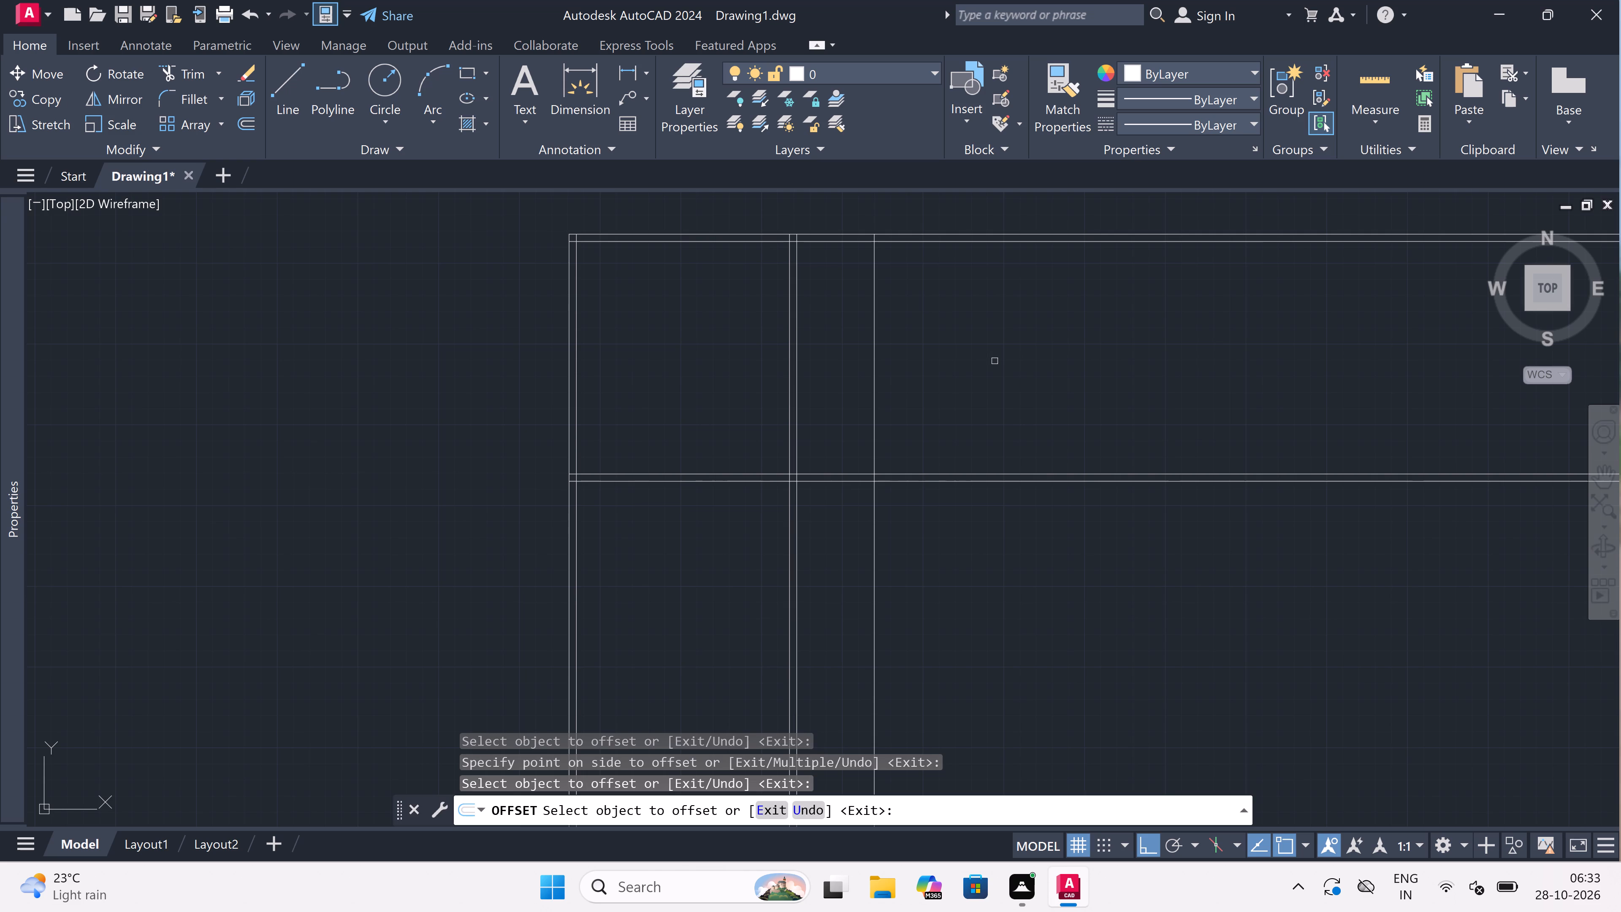
# Offset the newest vertical line 4.5" to the right to form the second partition wall.
pyautogui.press('space')
pyautogui.moveTo(880, 349); pyautogui.dragTo(976, 344)
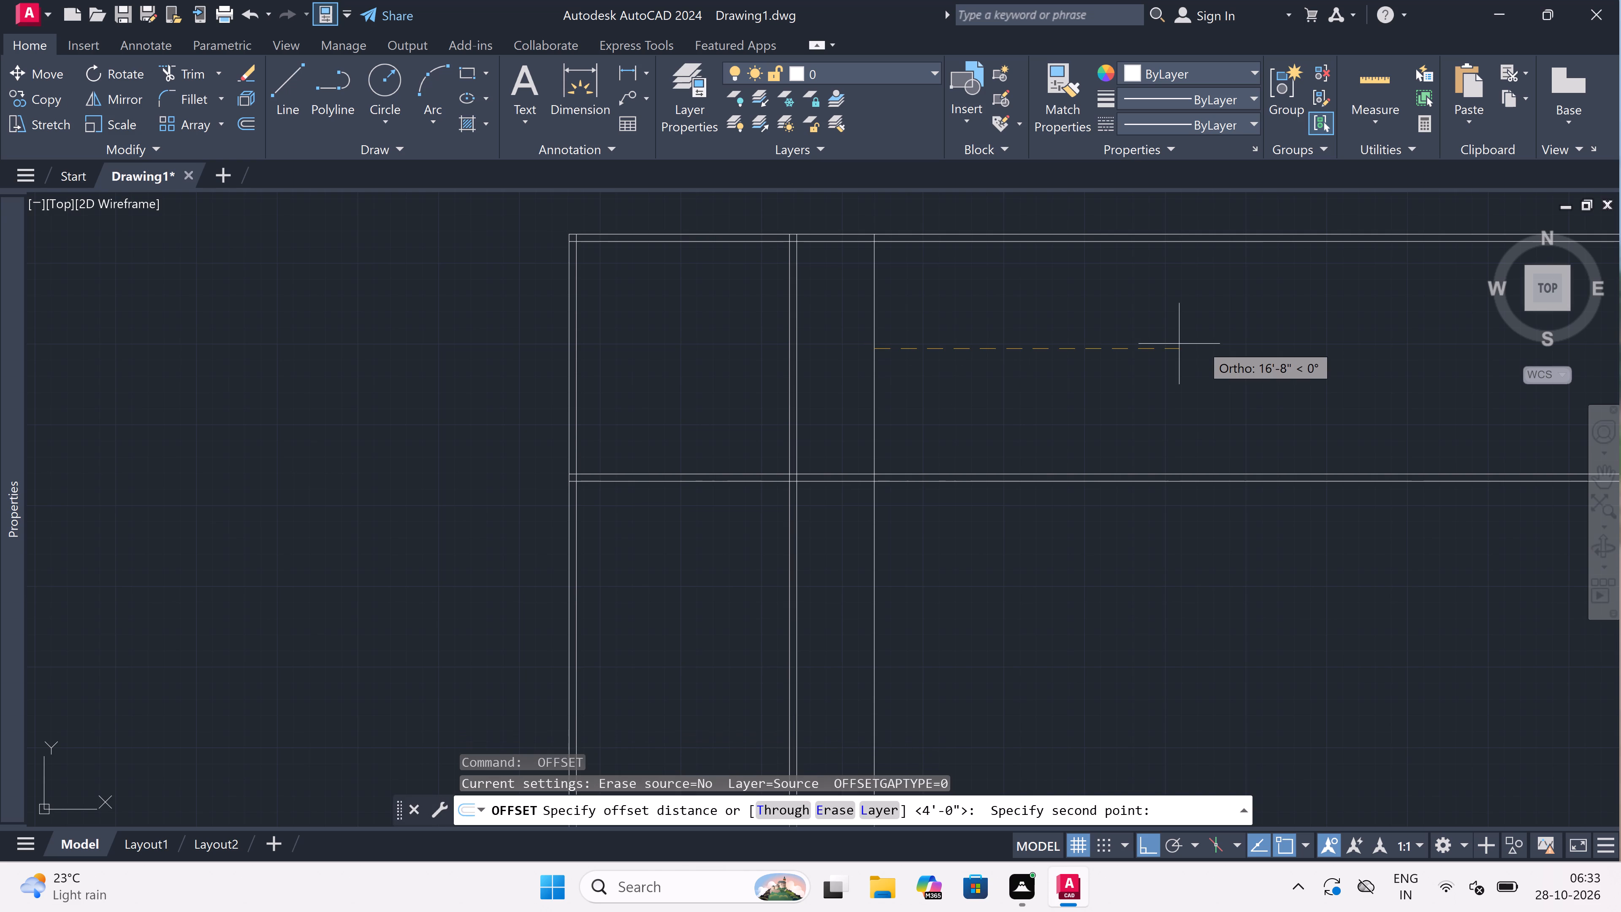
pyautogui.write('4,')
pyautogui.press('BackSpace')
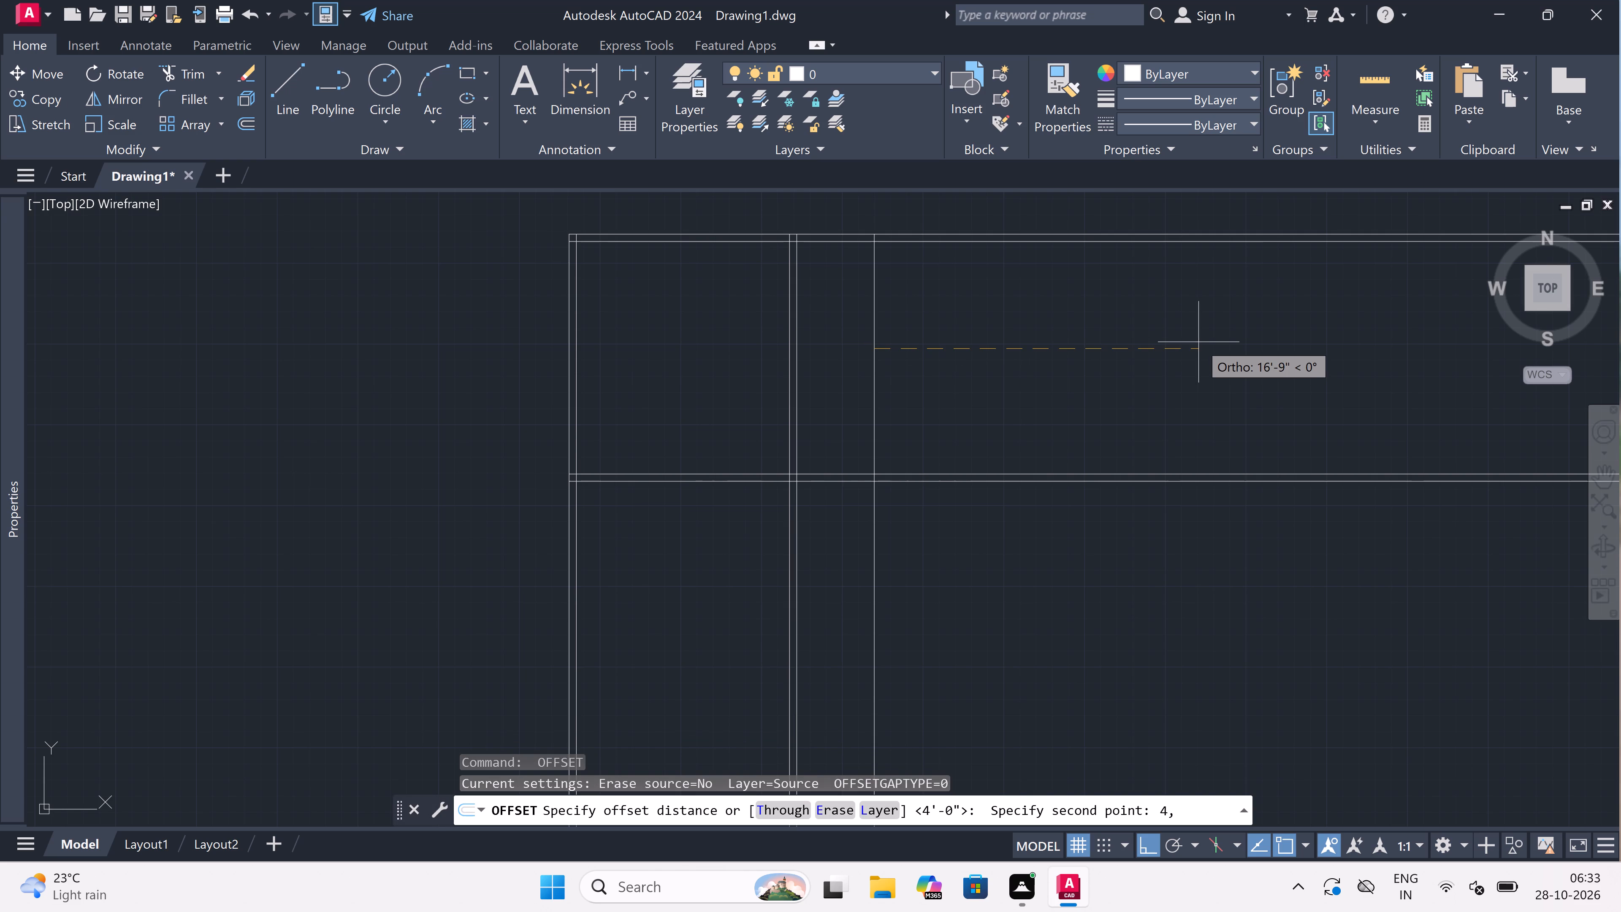
pyautogui.write('.5')
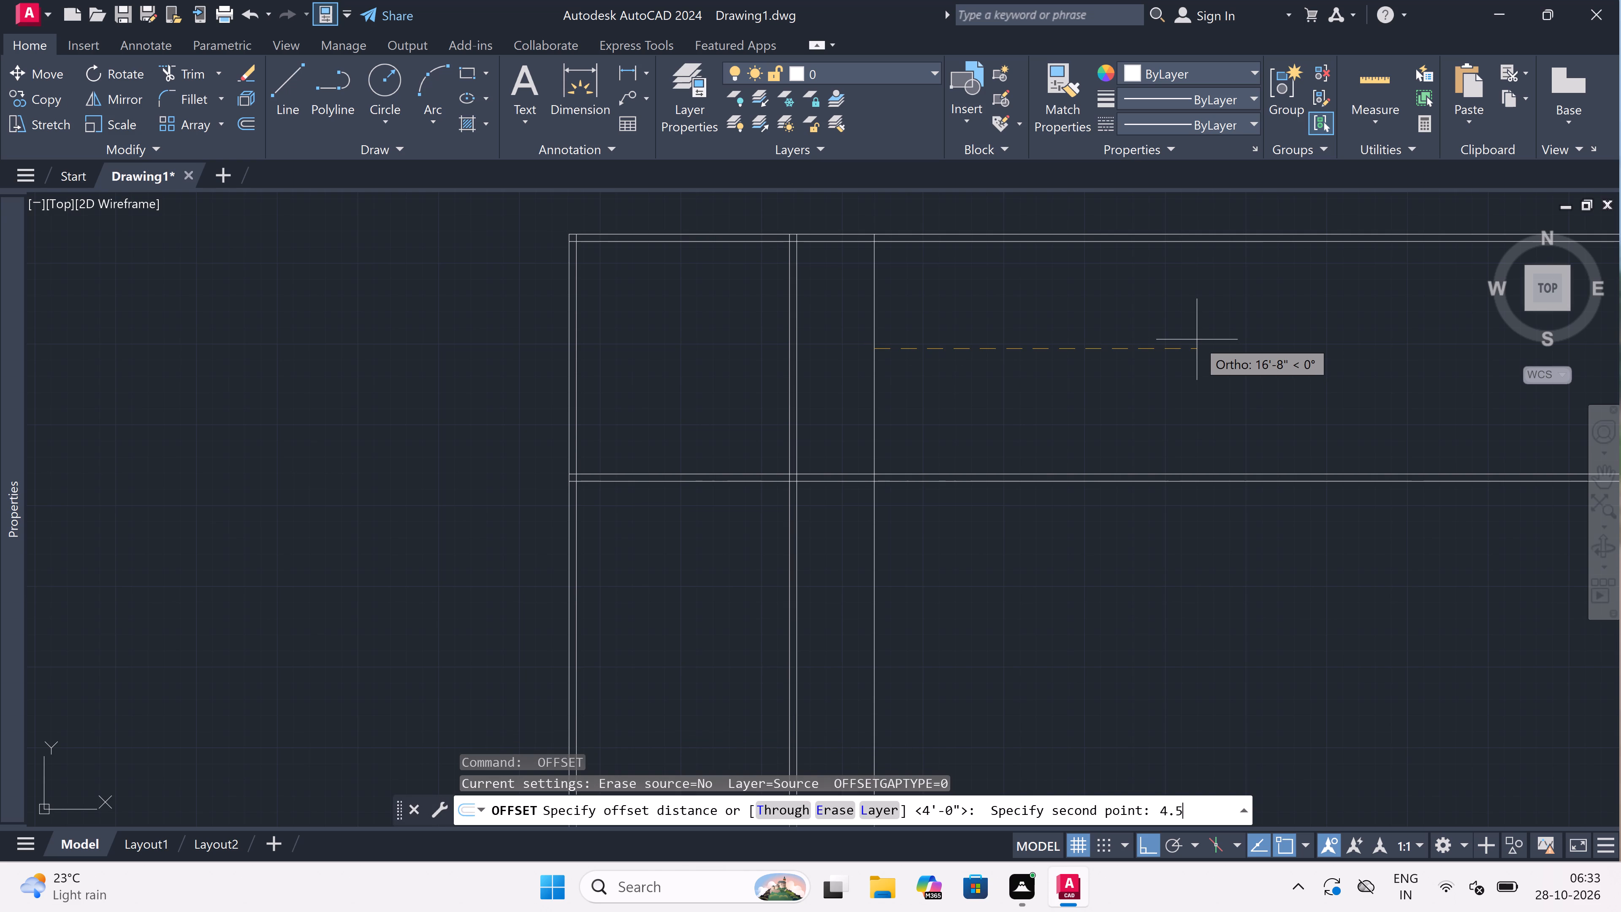
pyautogui.hotkey('shift', '"')
pyautogui.press('space')
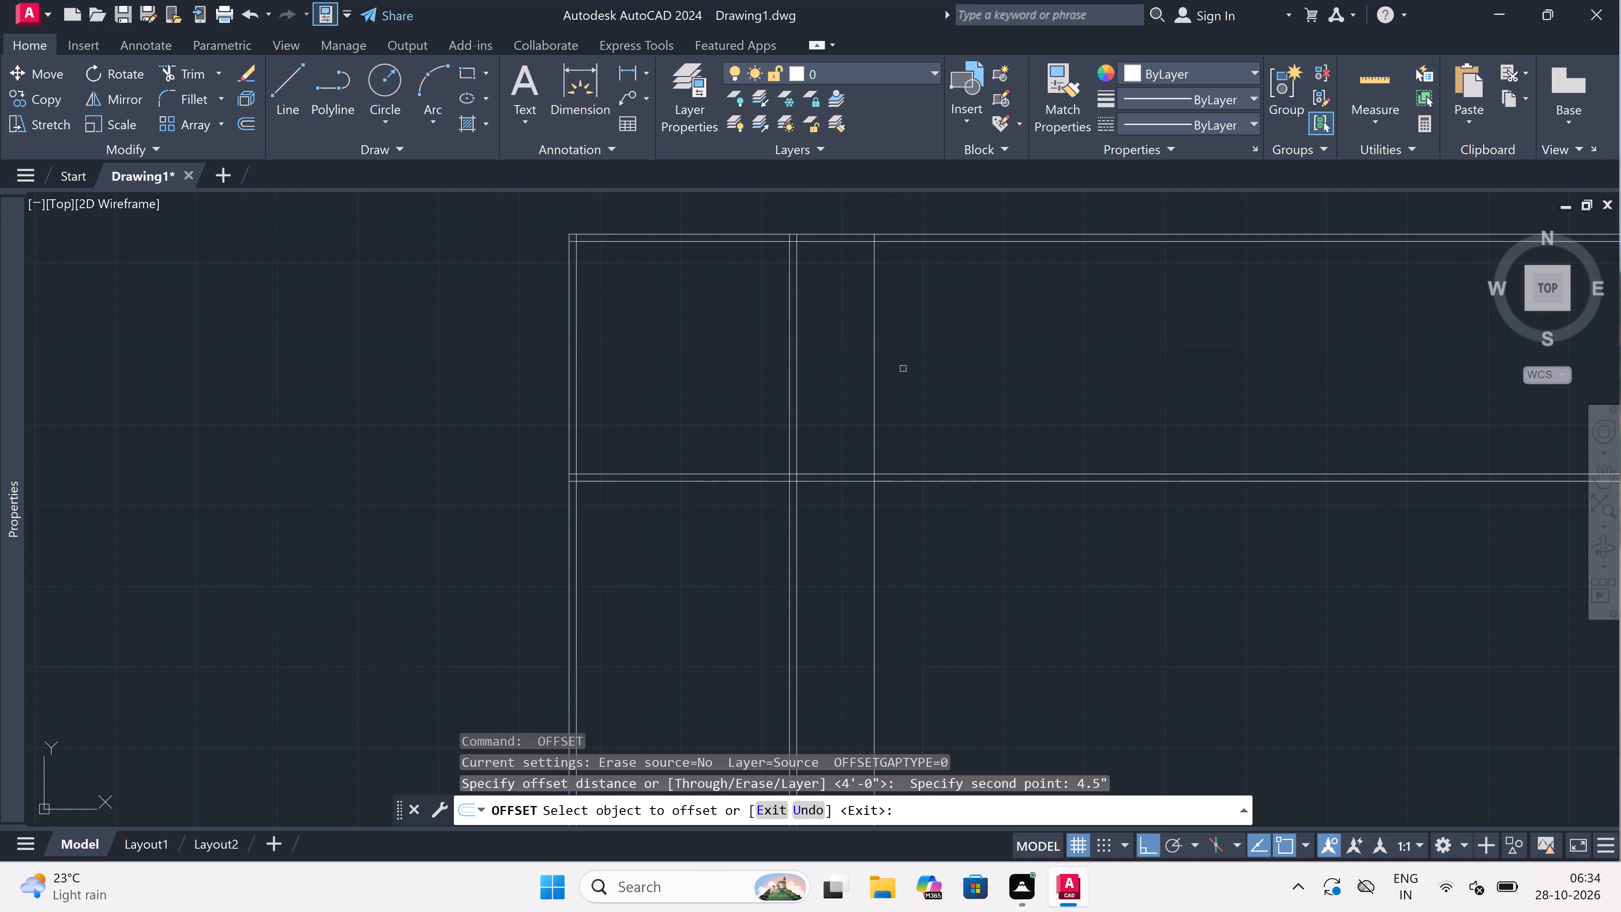
pyautogui.moveTo(875, 360); pyautogui.dragTo(887, 364)
pyautogui.click(904, 367)
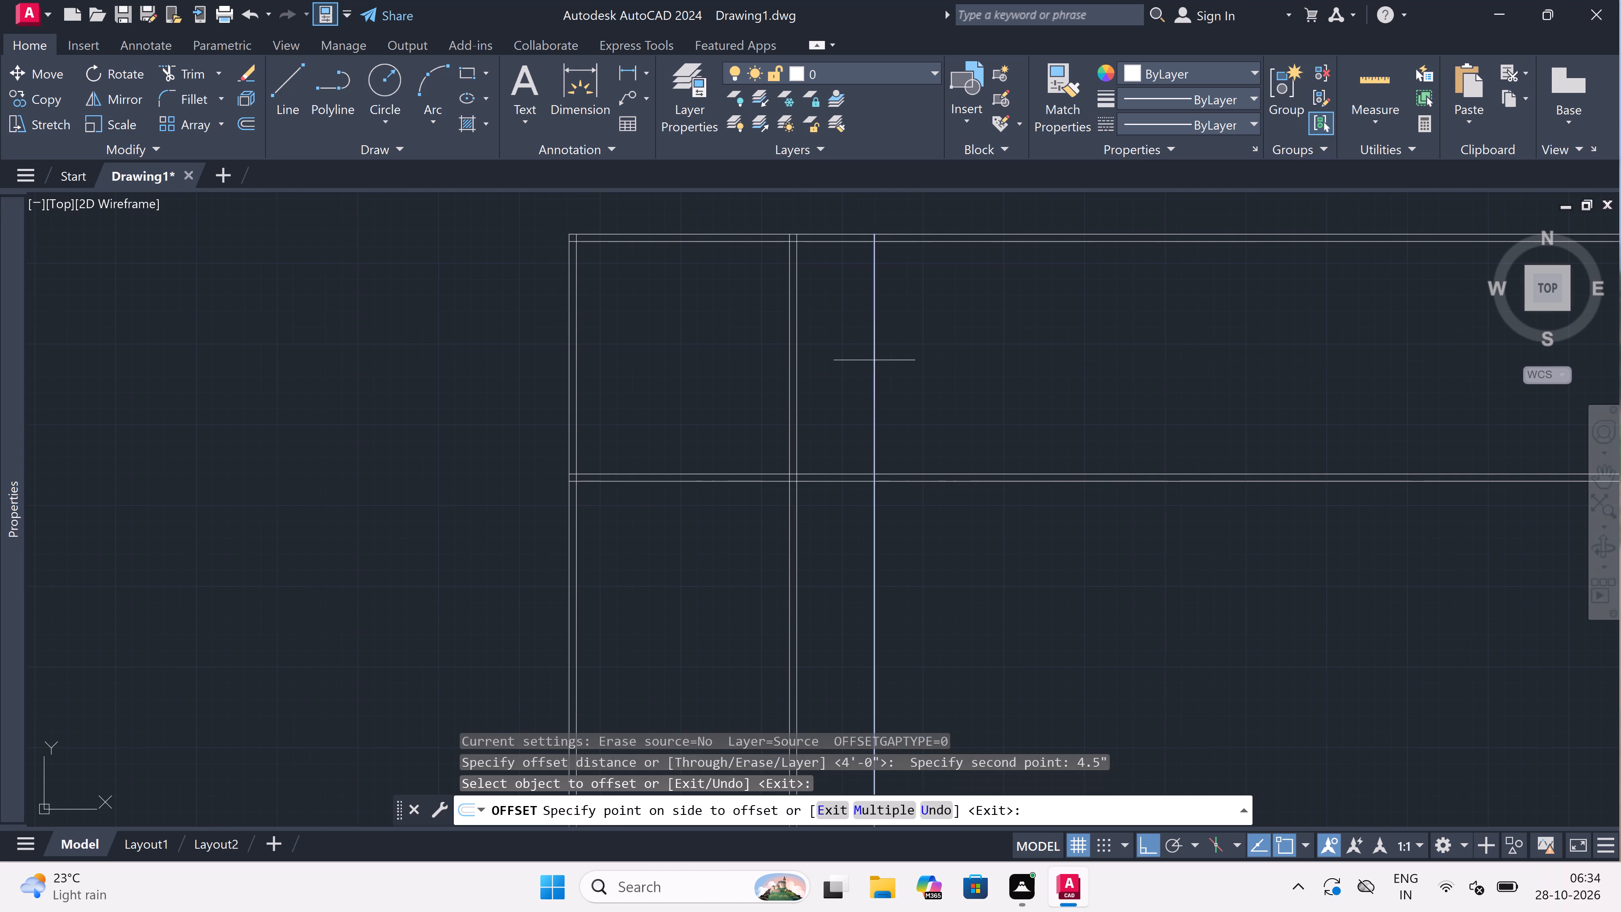
pyautogui.press('Escape')
# Offset the right-hand line of the second partition wall 11' to the right.
pyautogui.press('space')
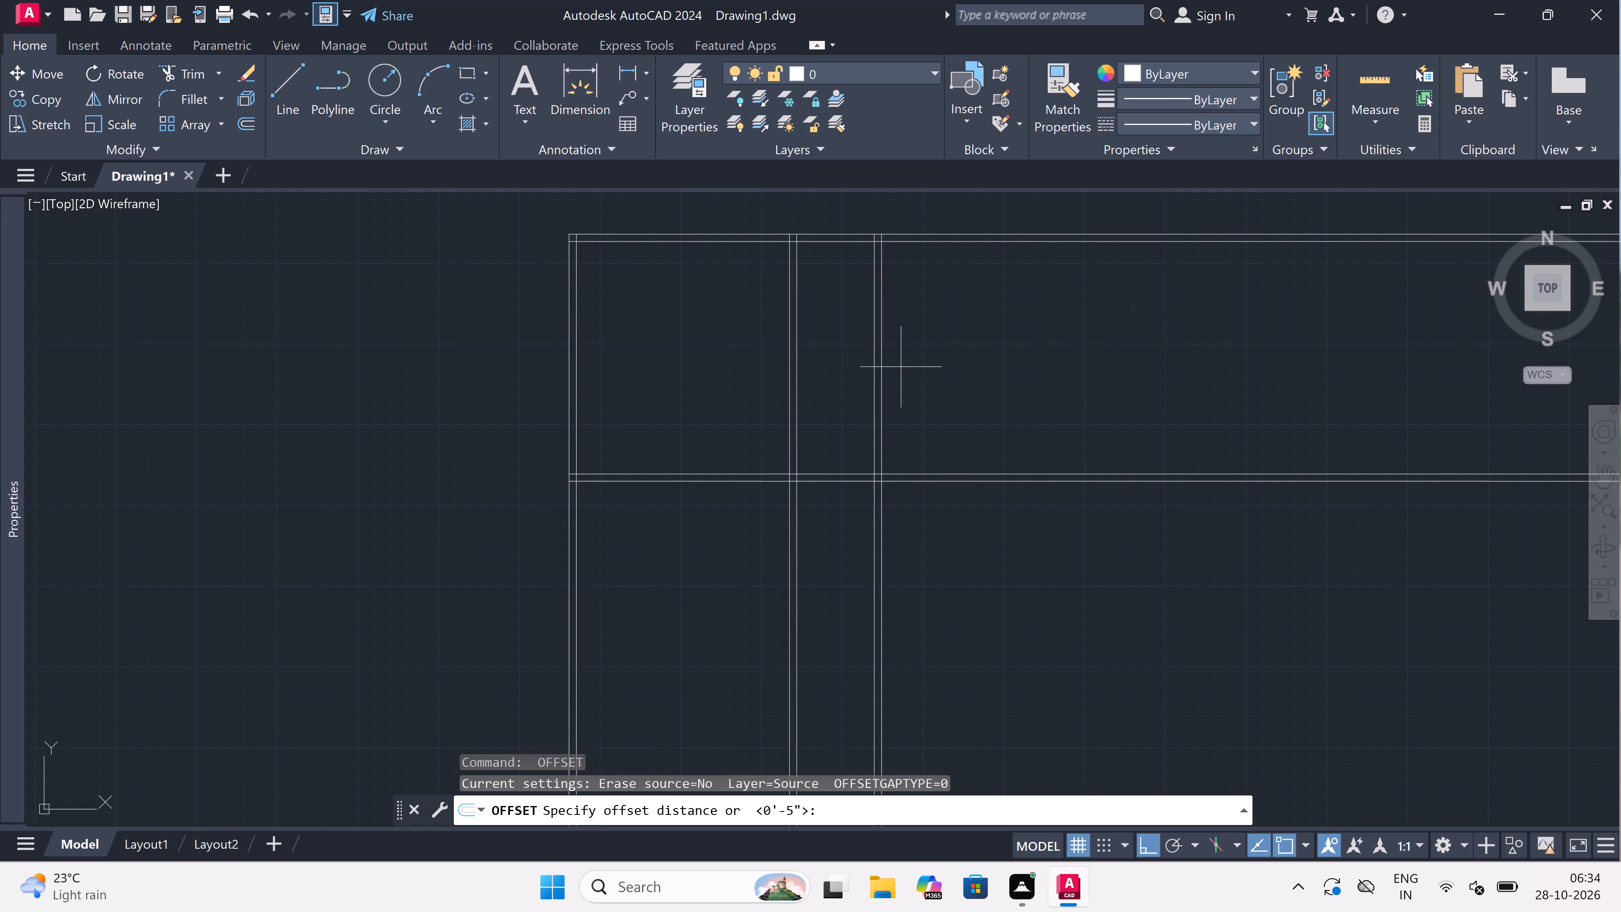
pyautogui.moveTo(884, 358); pyautogui.dragTo(933, 350)
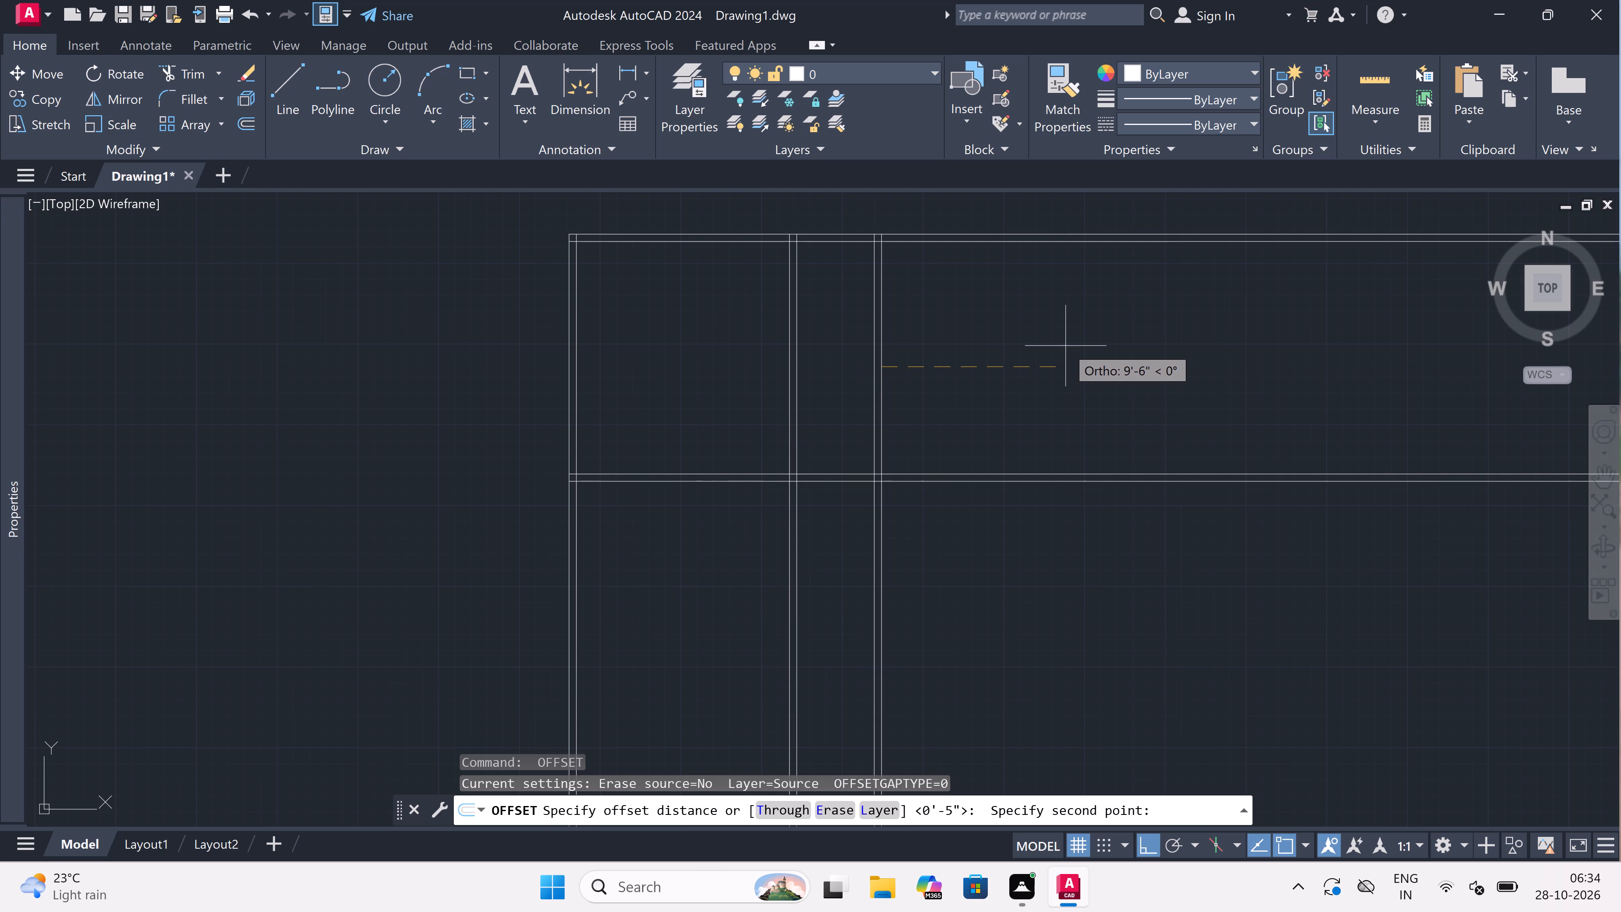
pyautogui.press('1')
pyautogui.press('1')
pyautogui.press("'")
pyautogui.press('space')
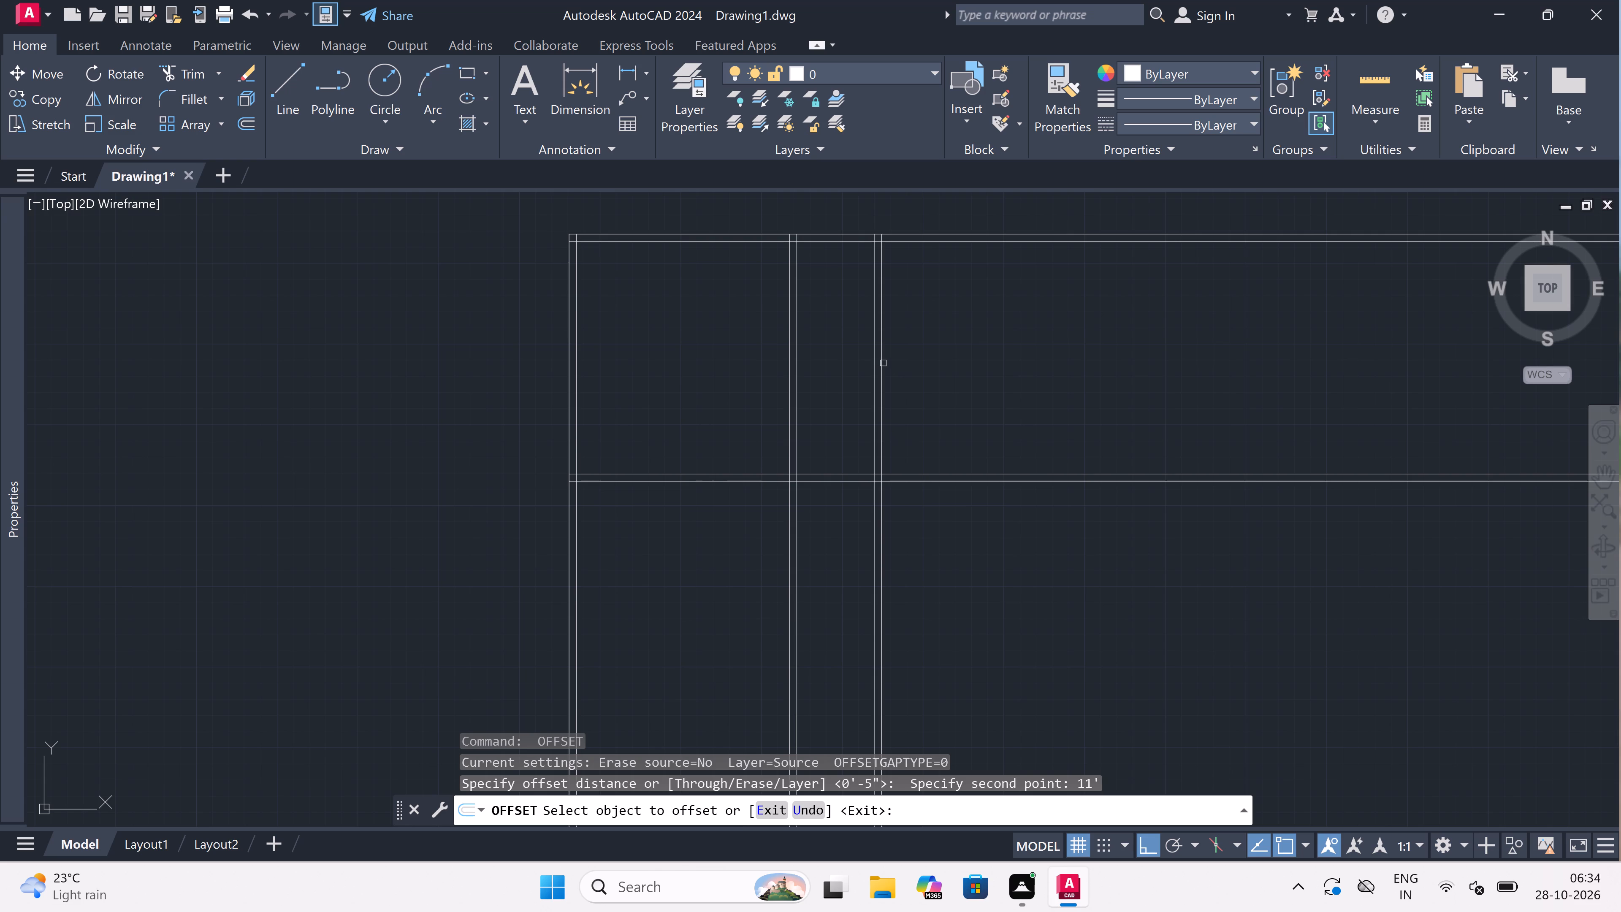
pyautogui.moveTo(883, 363); pyautogui.dragTo(892, 364)
pyautogui.click(1184, 427)
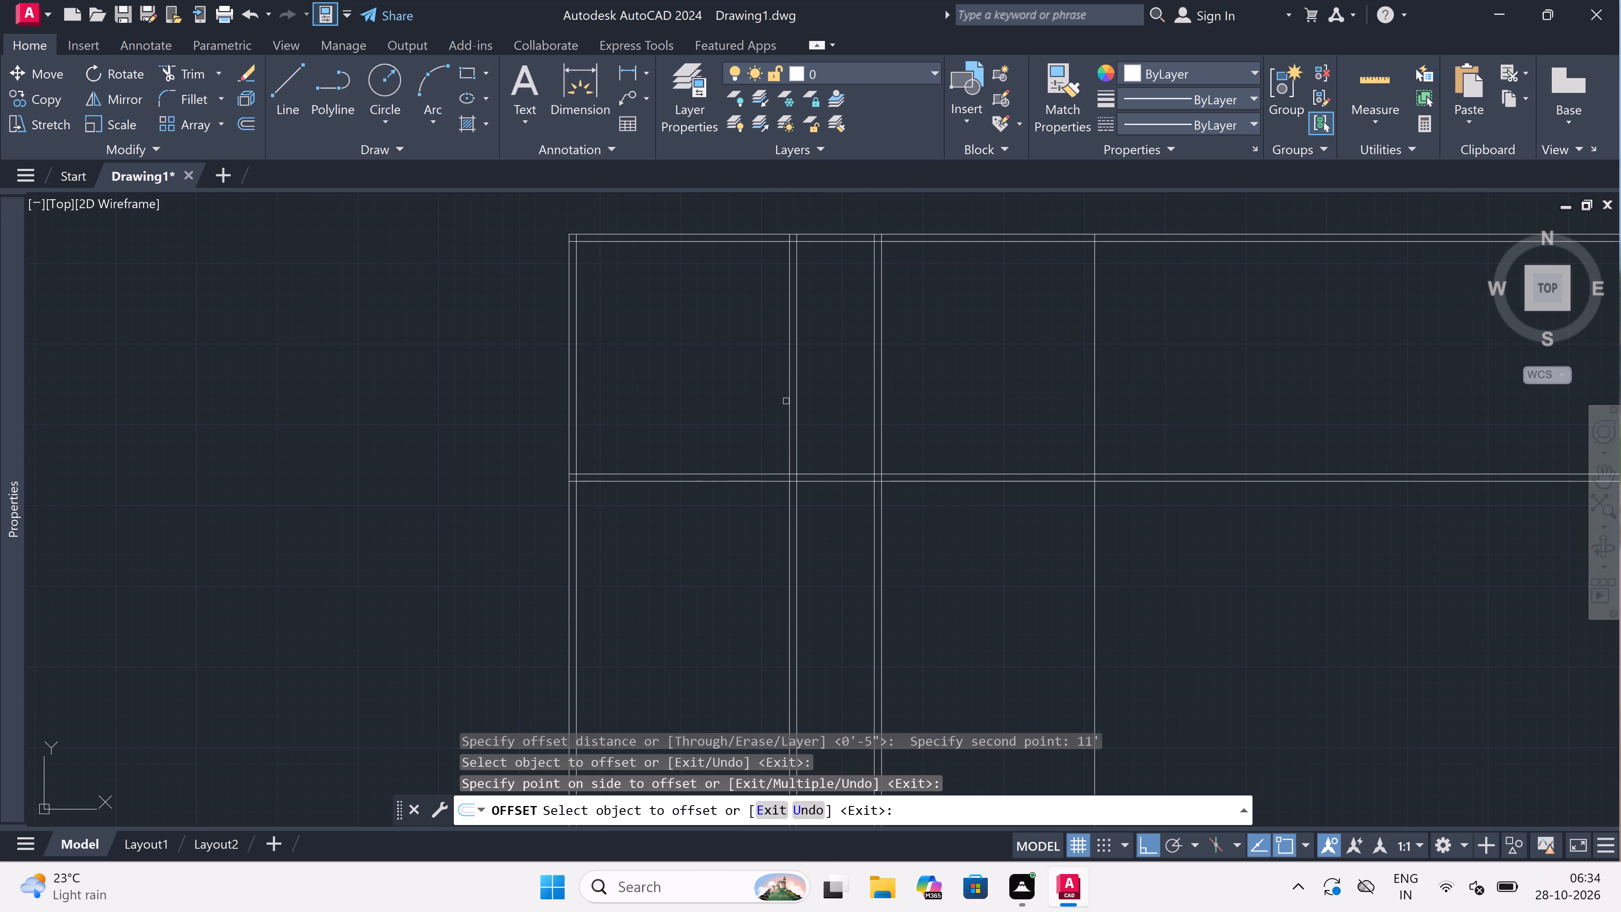
# Offset the left-hand line of the first partition wall 11' back toward the left wall.
pyautogui.moveTo(791, 401); pyautogui.dragTo(722, 412)
pyautogui.click(709, 413)
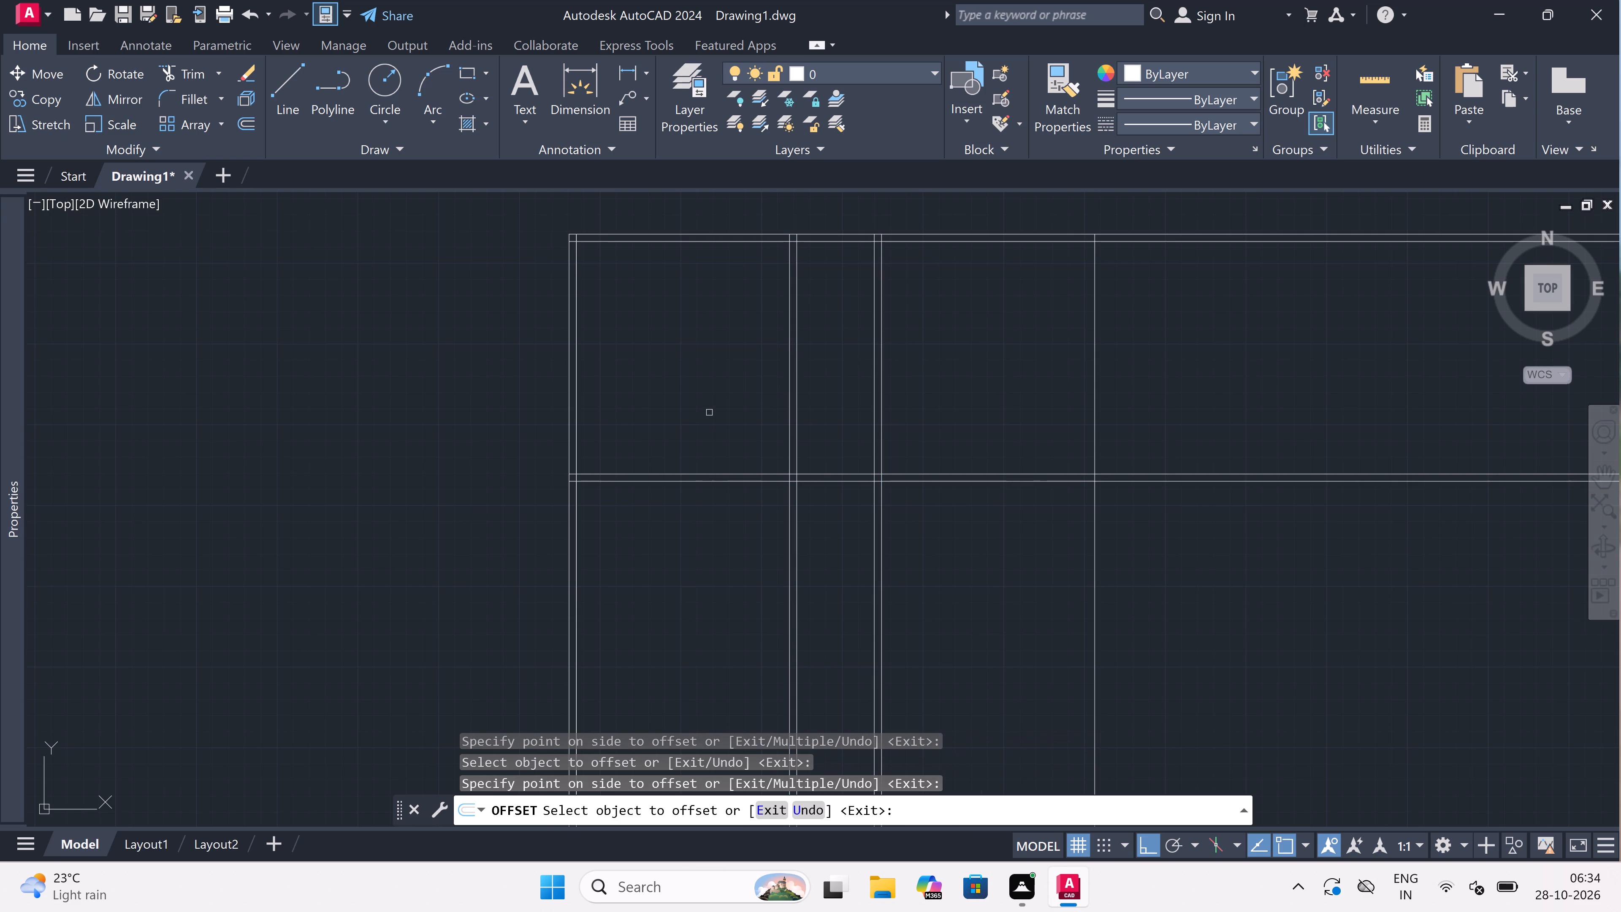
pyautogui.scroll(-2, 763, 402)
pyautogui.scroll(2, 874, 387)
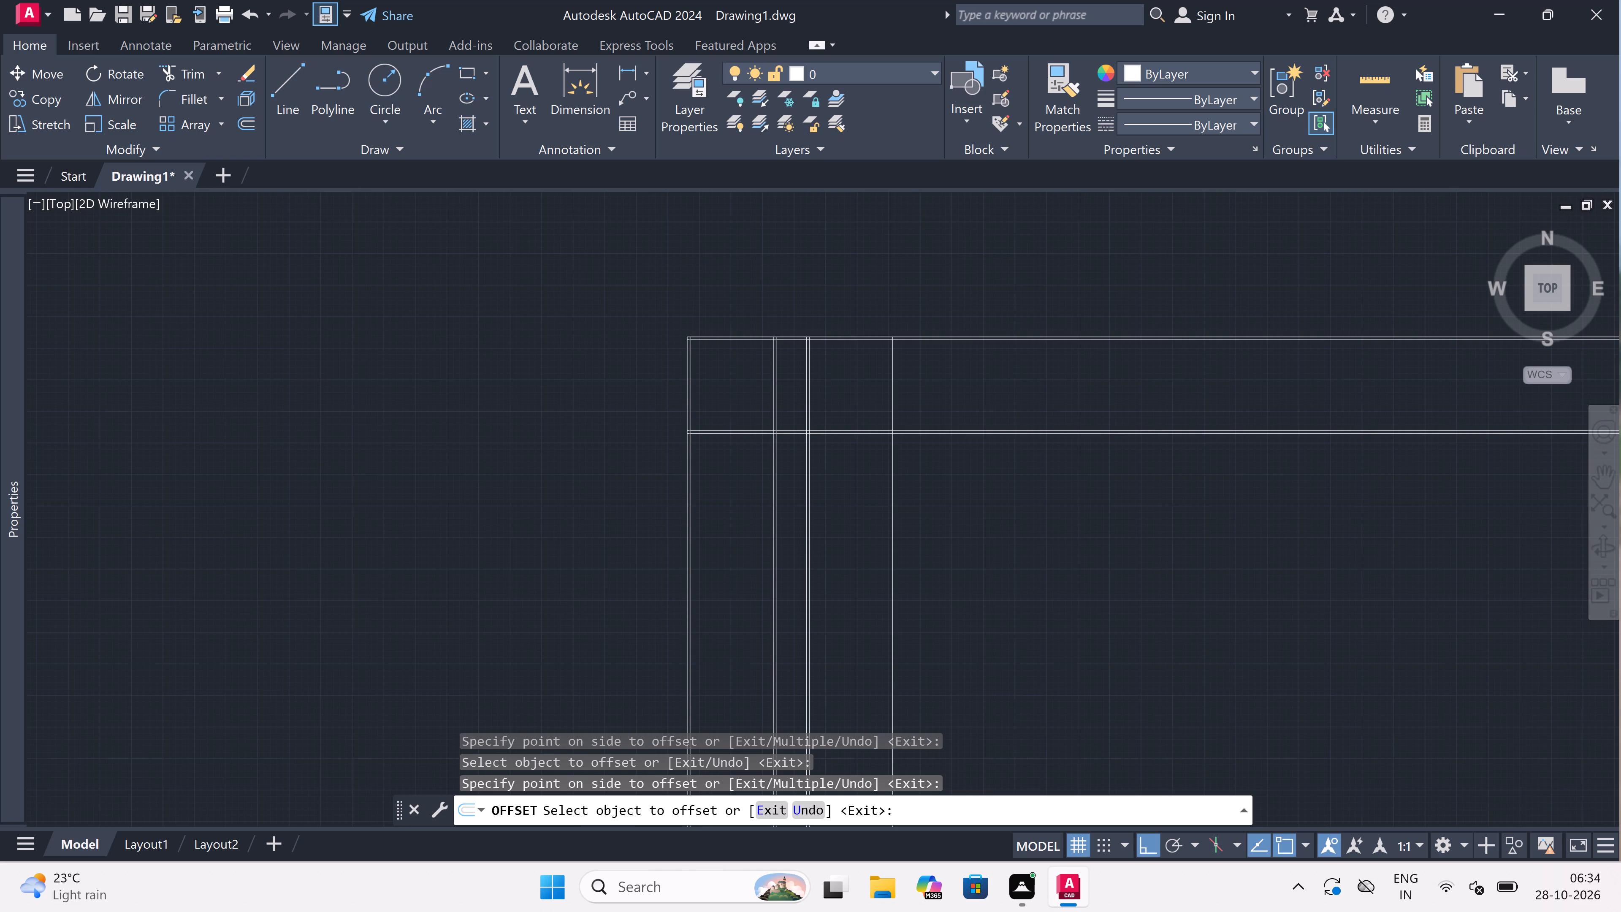
pyautogui.press('Escape')
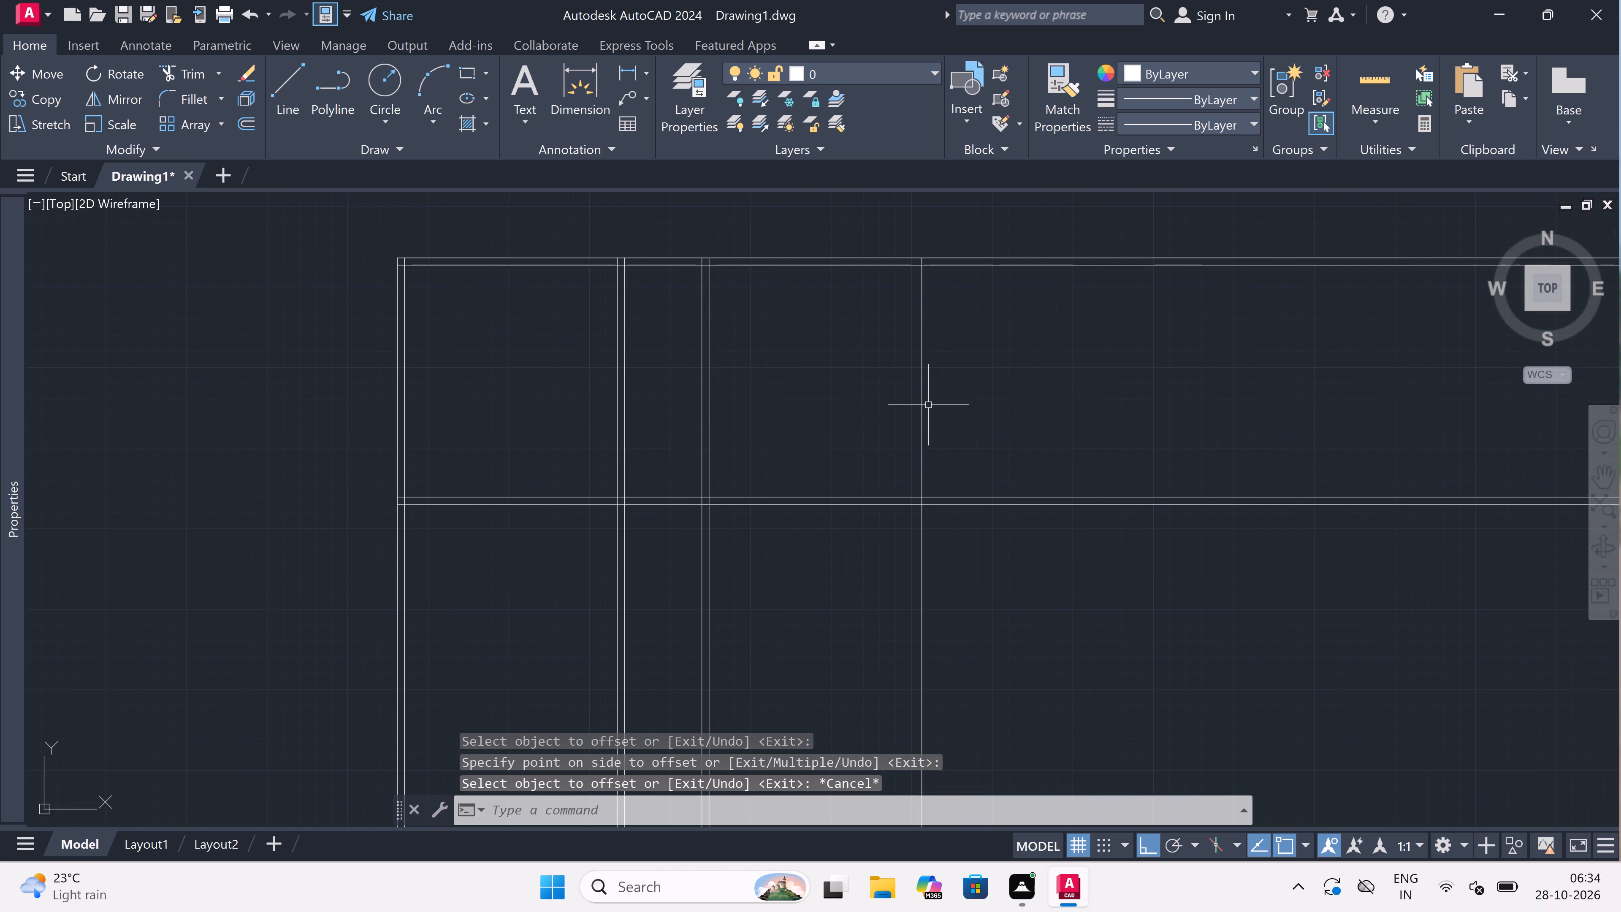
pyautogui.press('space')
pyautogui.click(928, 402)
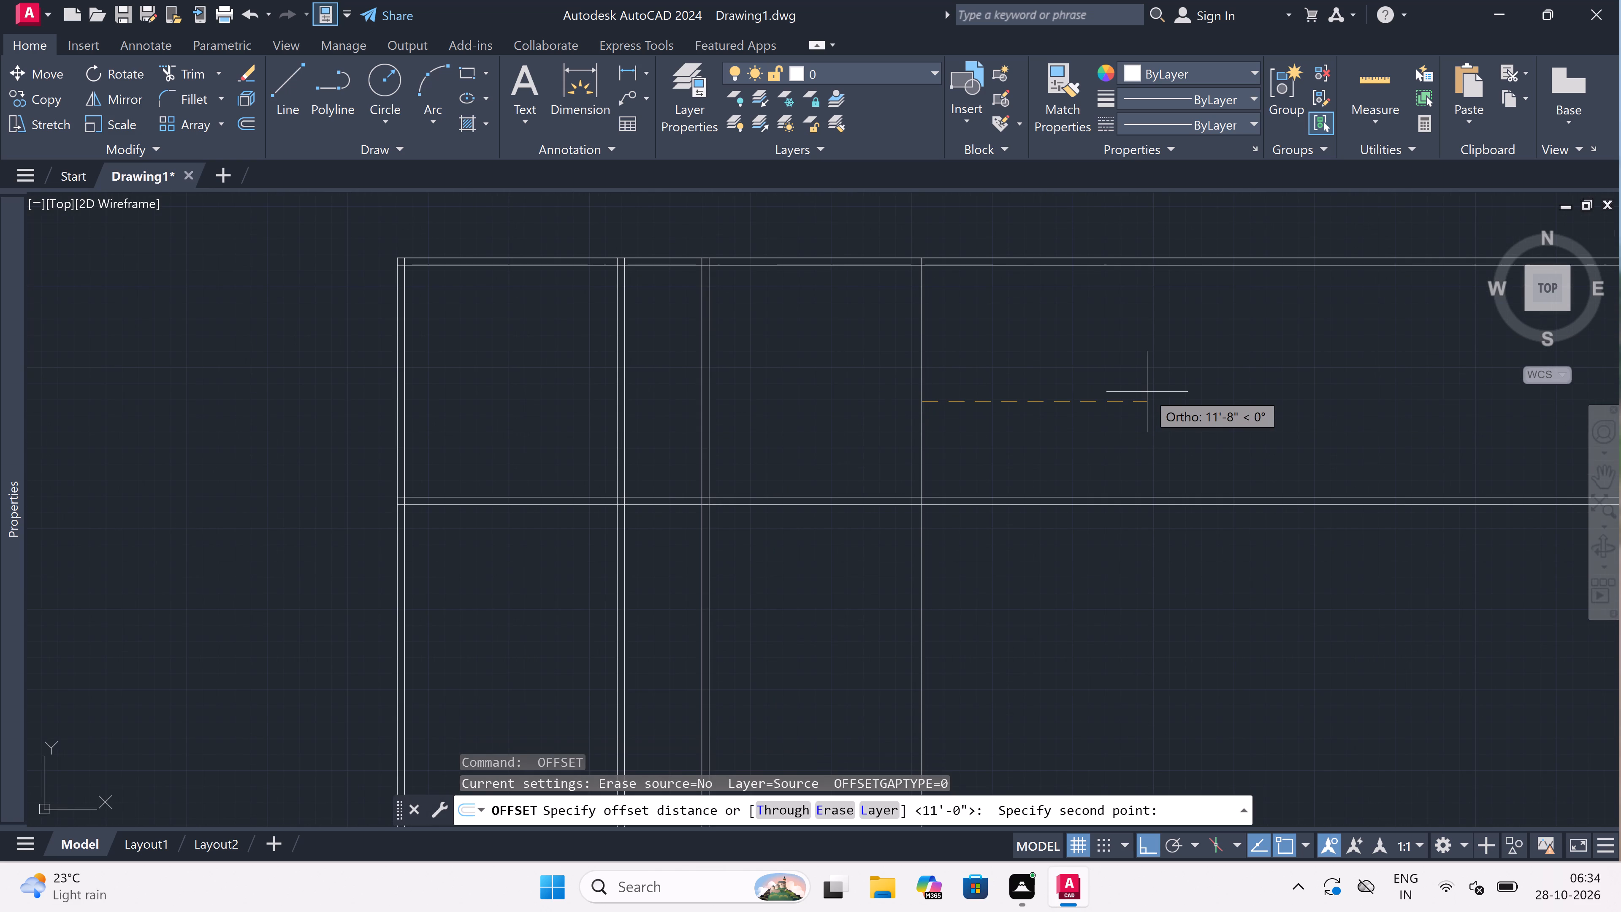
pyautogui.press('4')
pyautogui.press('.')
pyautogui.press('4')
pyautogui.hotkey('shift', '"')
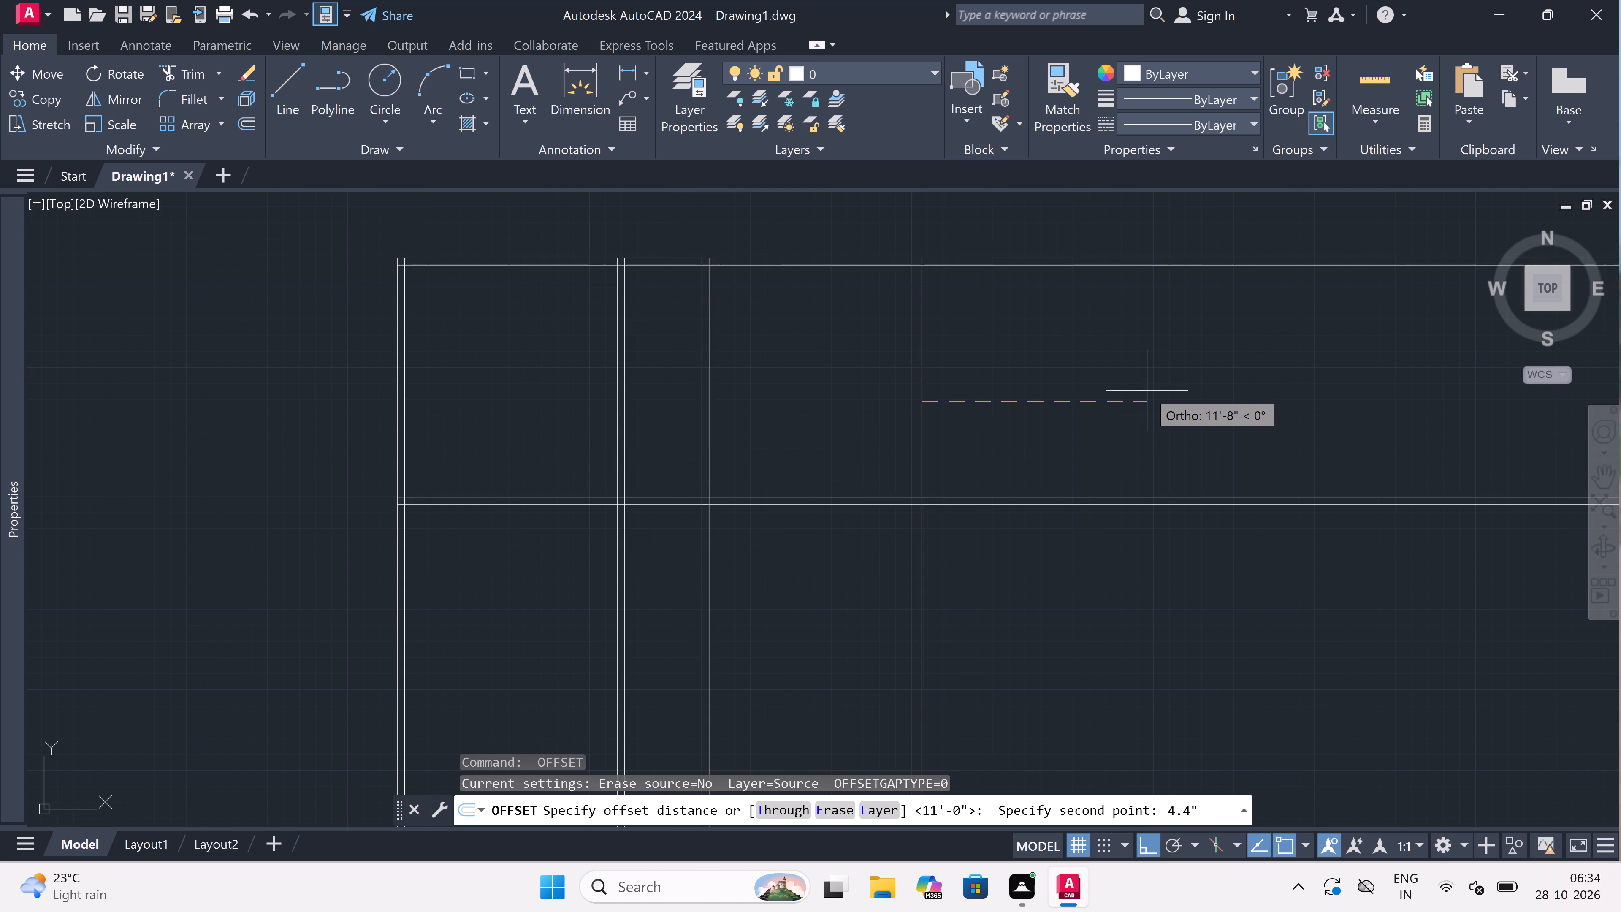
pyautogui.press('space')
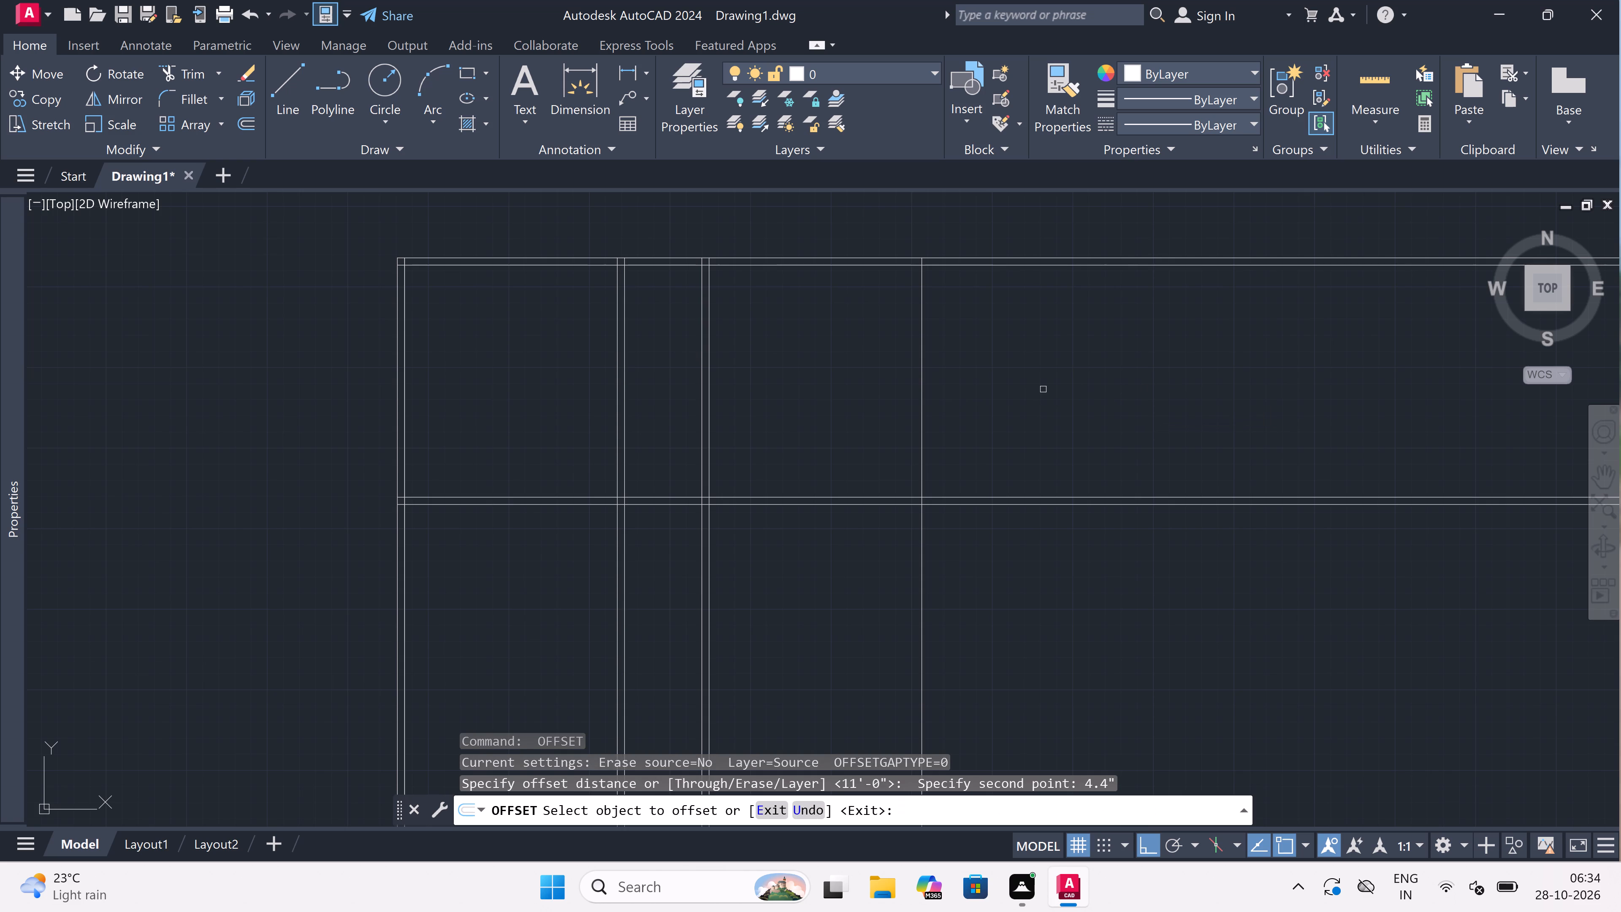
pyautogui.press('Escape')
# Offset the rightmost vertical line 4.5" to the right to form the third partition wall.
pyautogui.press('o')
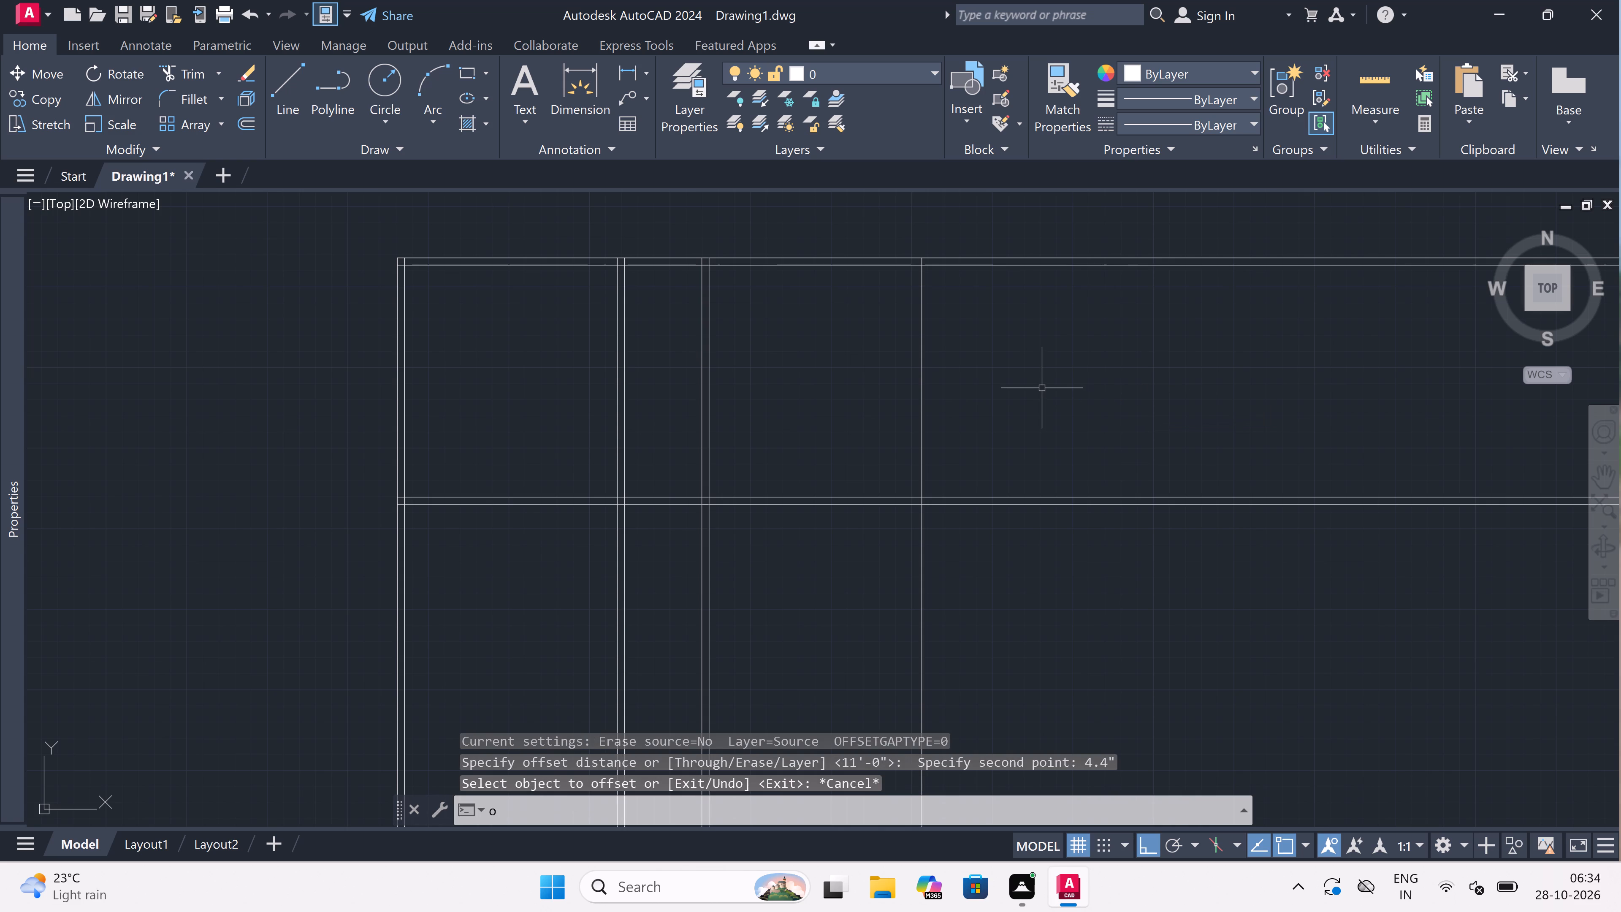
pyautogui.press('space')
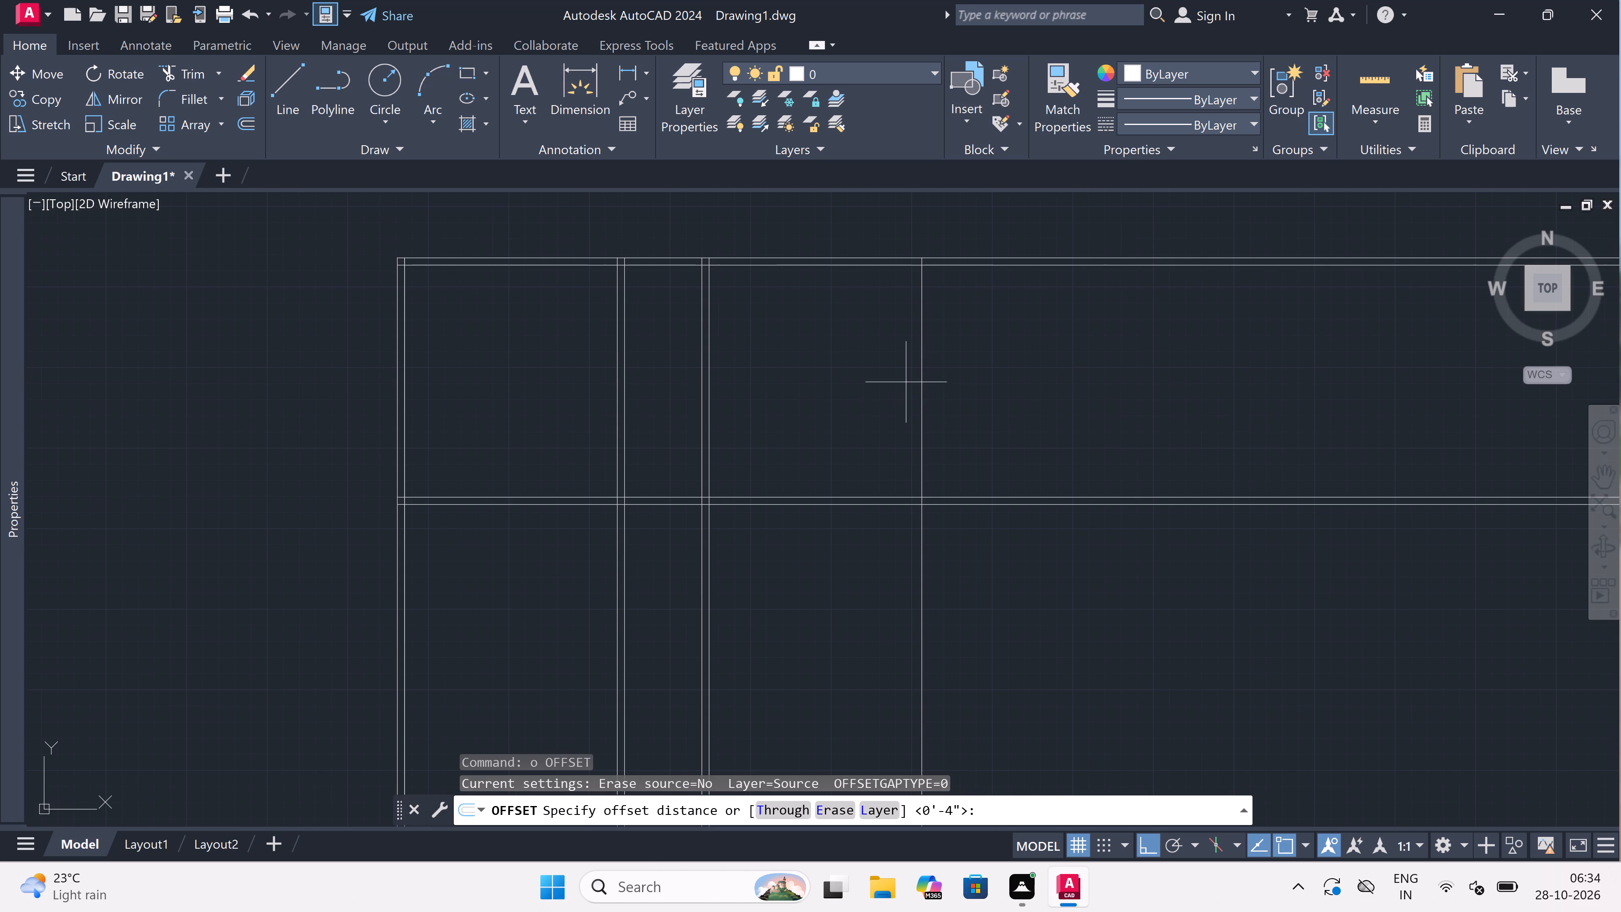
pyautogui.moveTo(920, 375); pyautogui.dragTo(938, 375)
pyautogui.press('4')
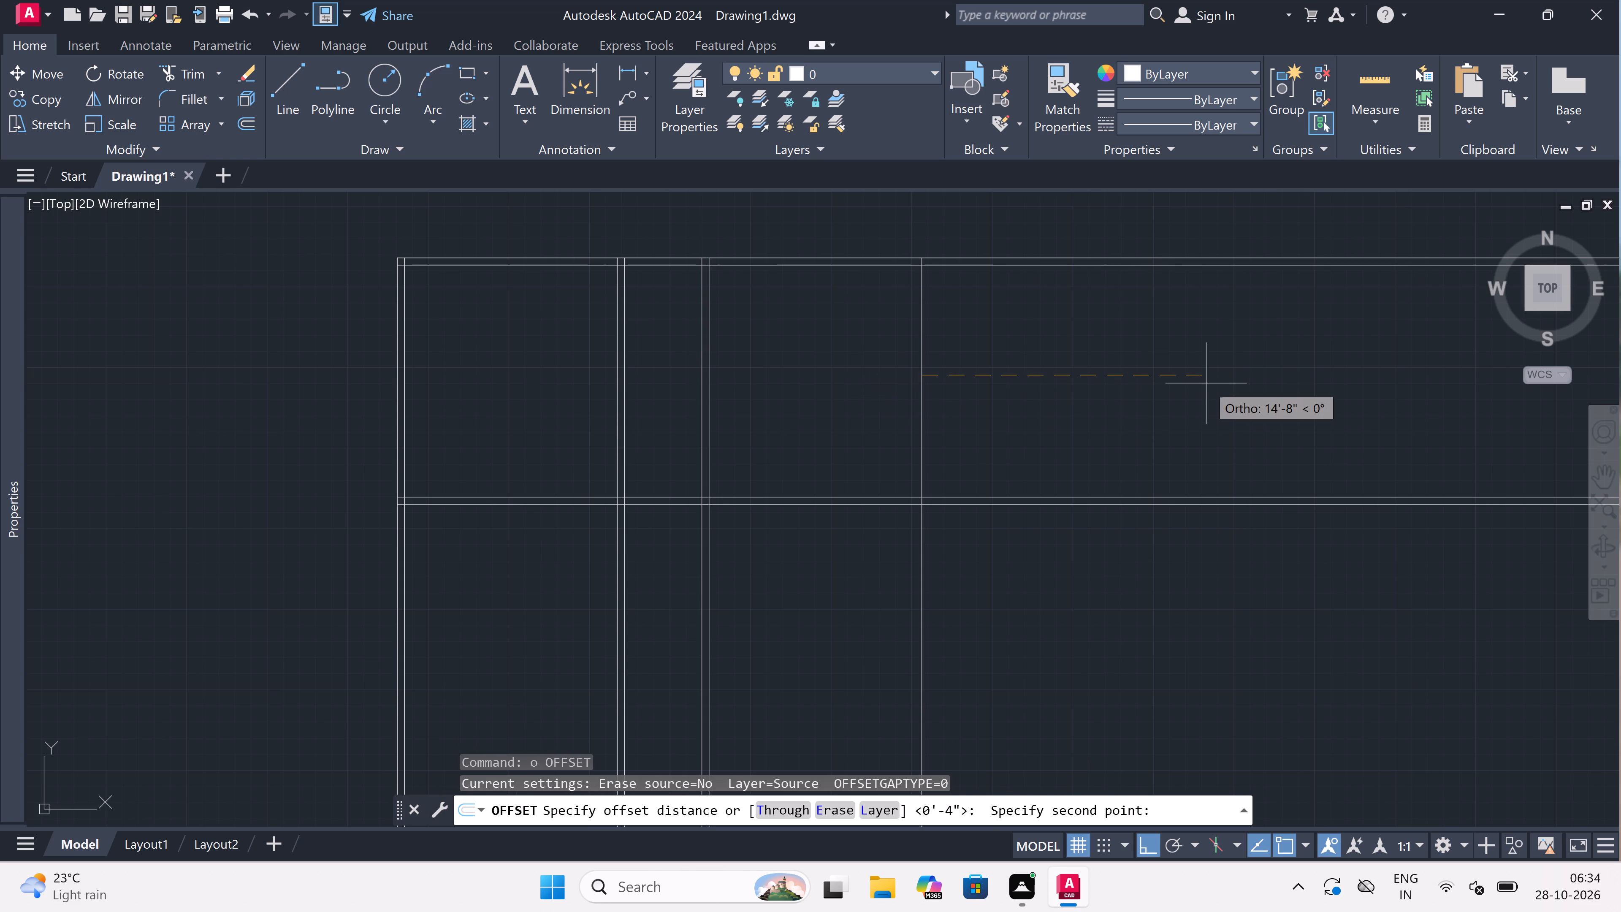
pyautogui.press('.')
pyautogui.press('5')
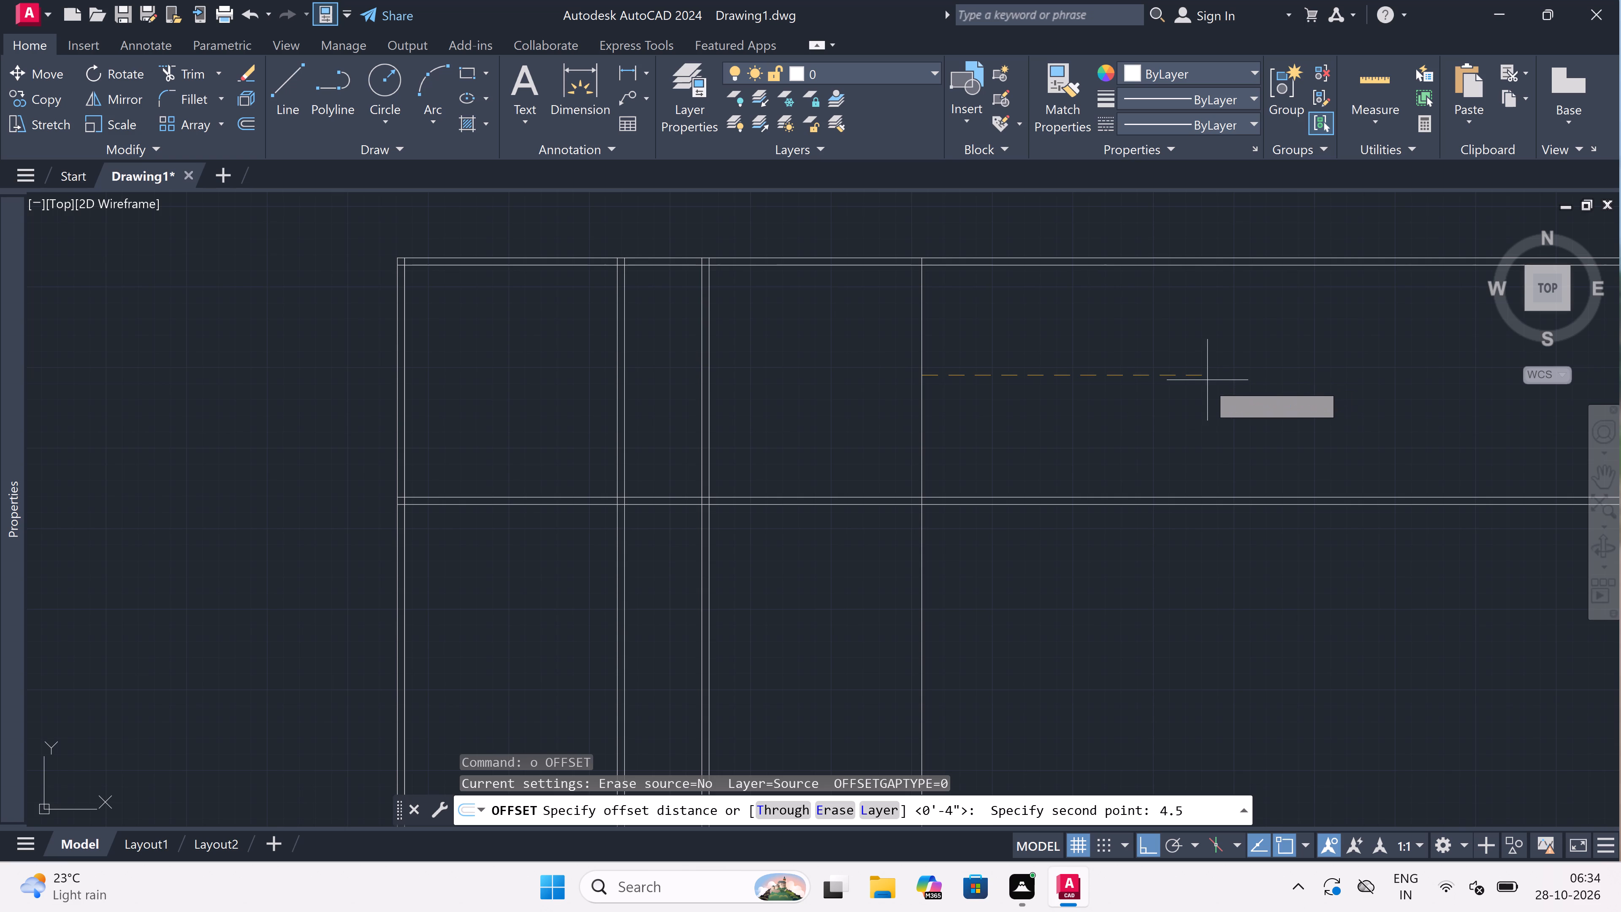
pyautogui.hotkey('shift', '"')
pyautogui.press('space')
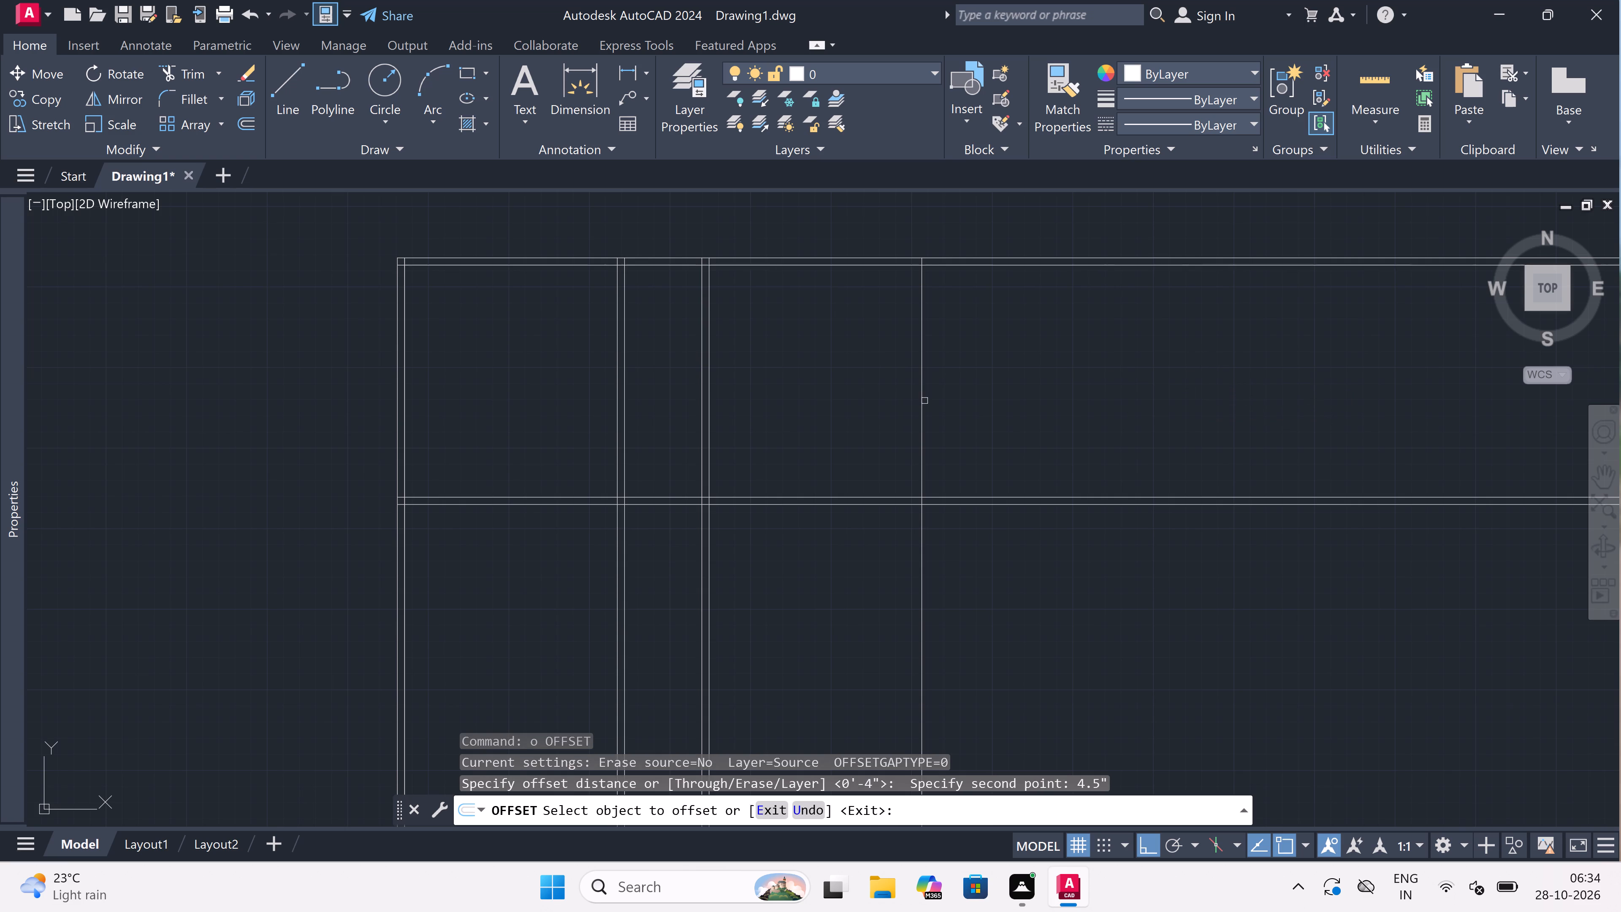
pyautogui.moveTo(922, 402); pyautogui.dragTo(957, 402)
pyautogui.click(957, 402)
pyautogui.scroll(-2, 957, 402)
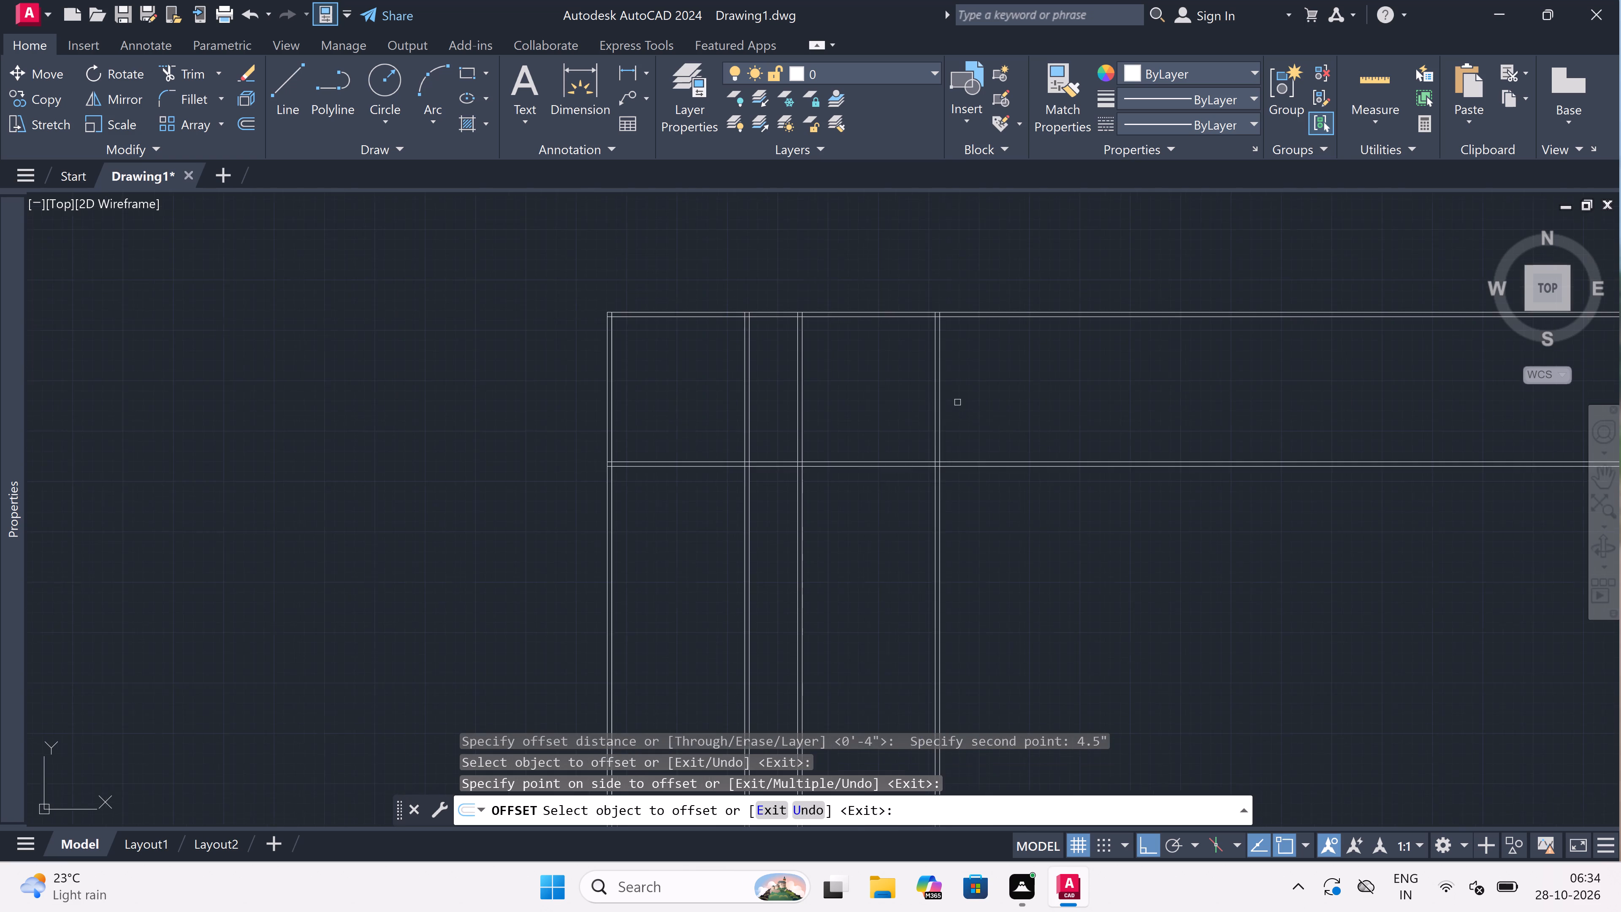
pyautogui.scroll(2, 960, 374)
pyautogui.press('Escape')
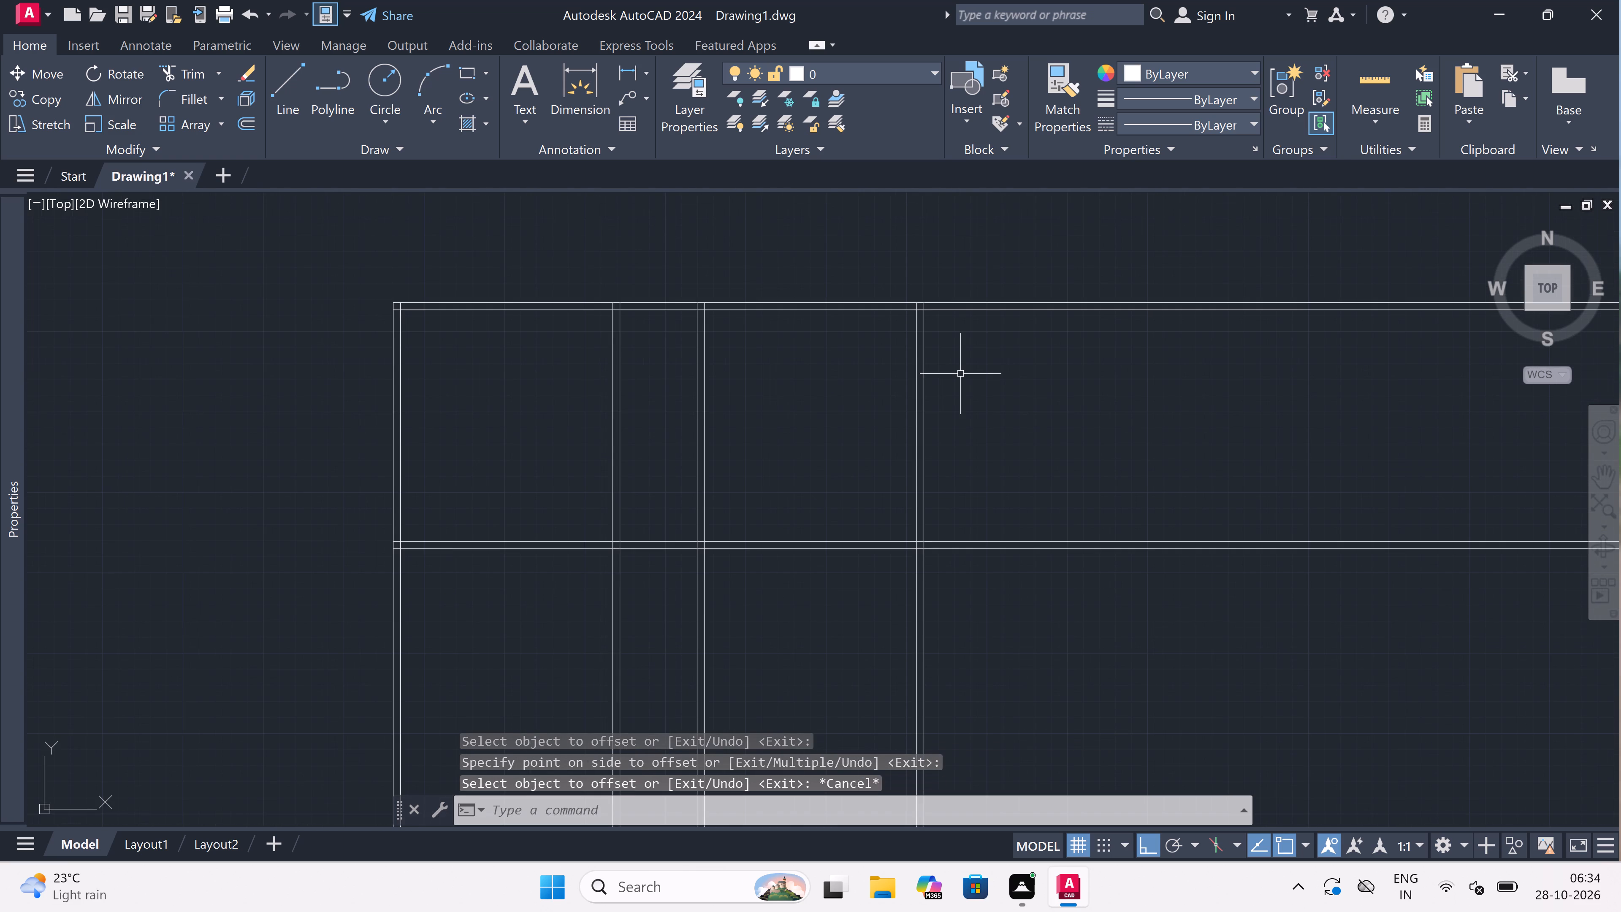
# Offset the right-hand line of the third partition wall 4' to the right.
pyautogui.press('space')
pyautogui.moveTo(933, 390); pyautogui.dragTo(942, 390)
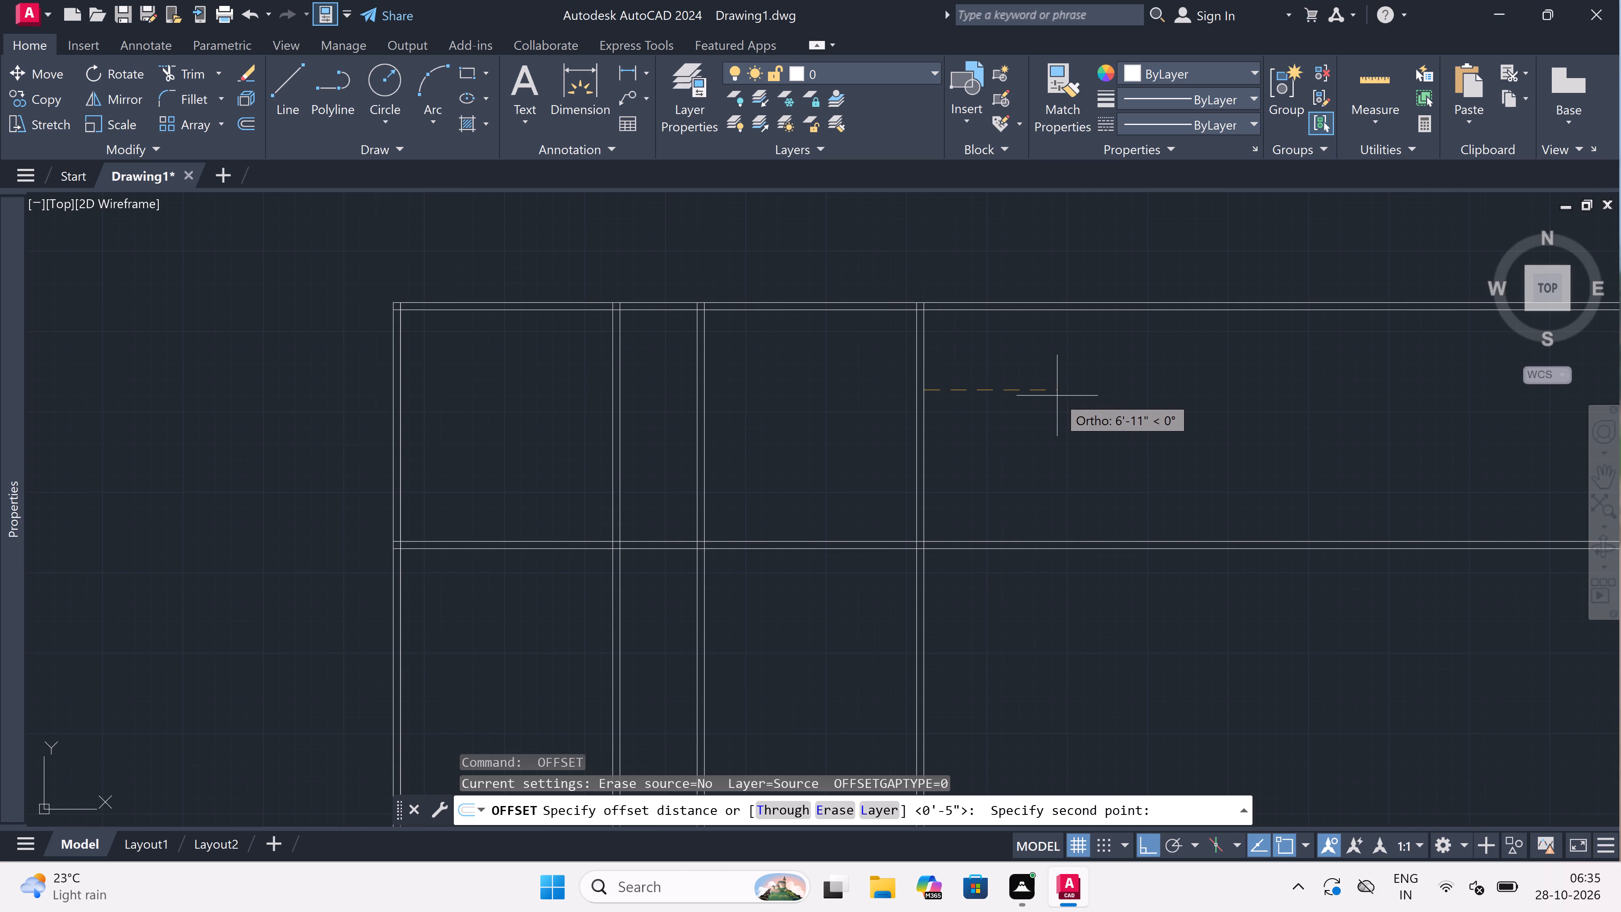
pyautogui.write("4'")
pyautogui.press('space')
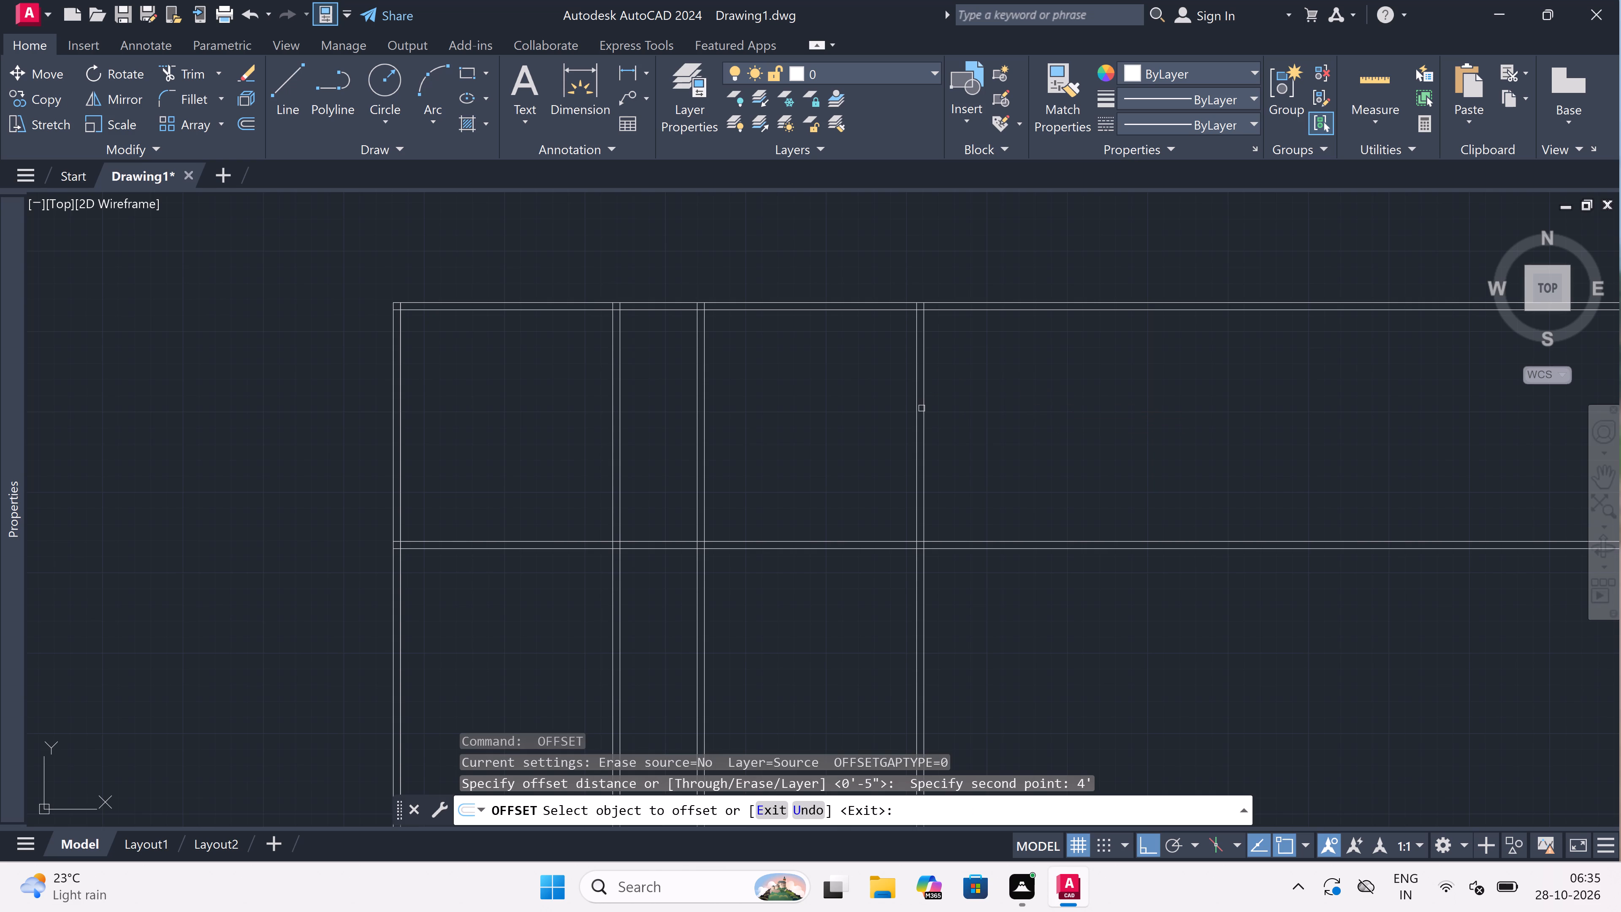
pyautogui.moveTo(922, 409); pyautogui.dragTo(988, 408)
pyautogui.click(1019, 408)
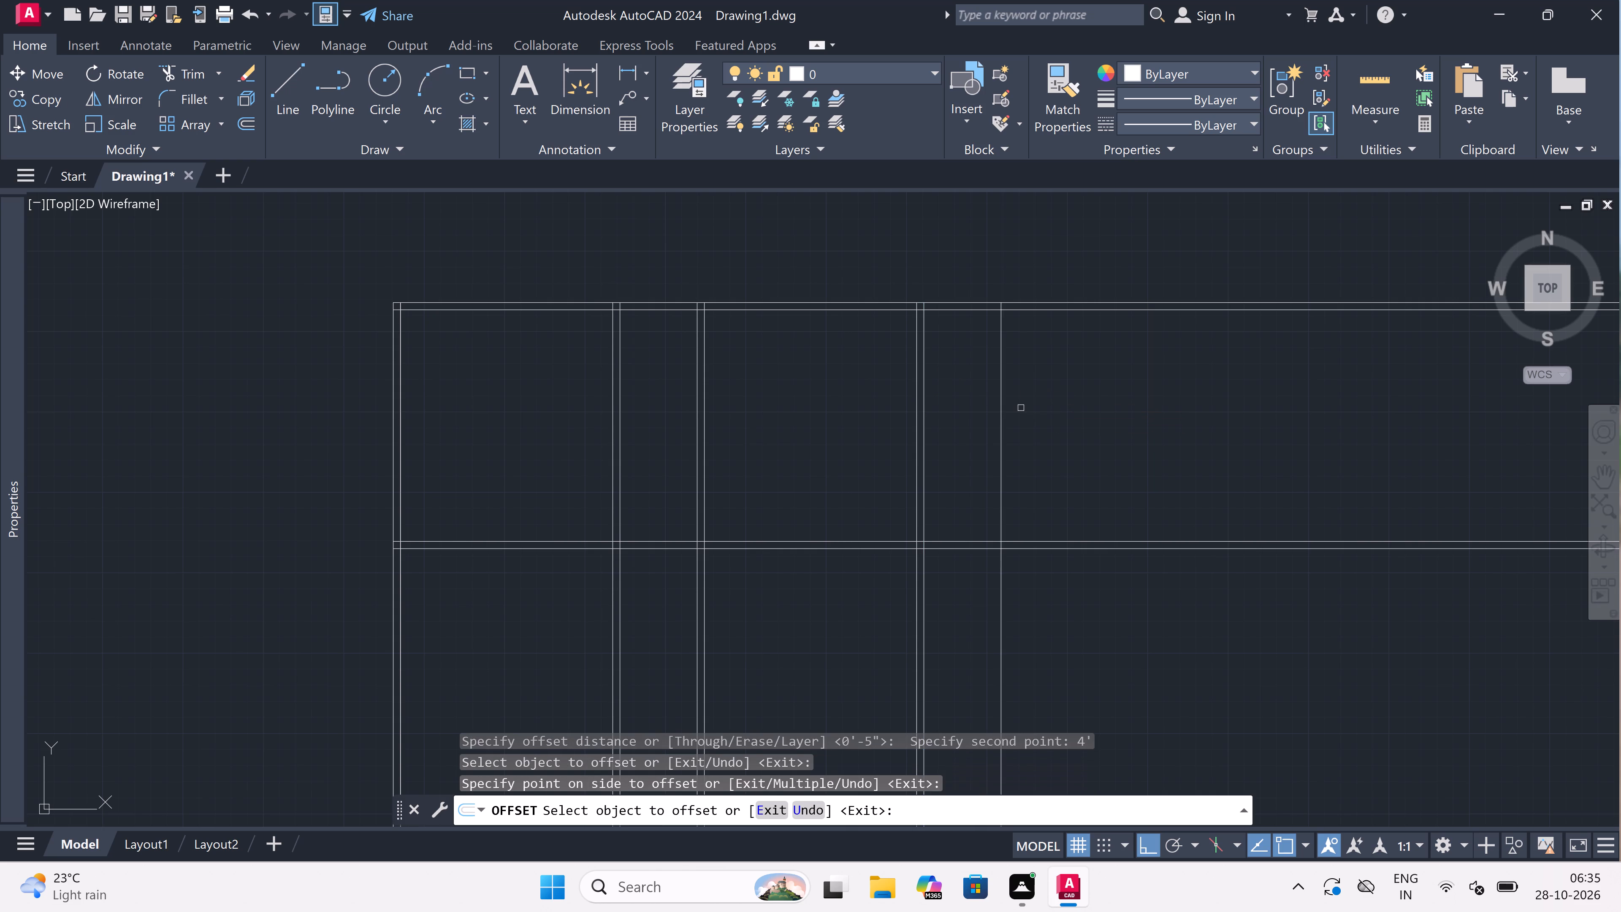
pyautogui.press('Escape')
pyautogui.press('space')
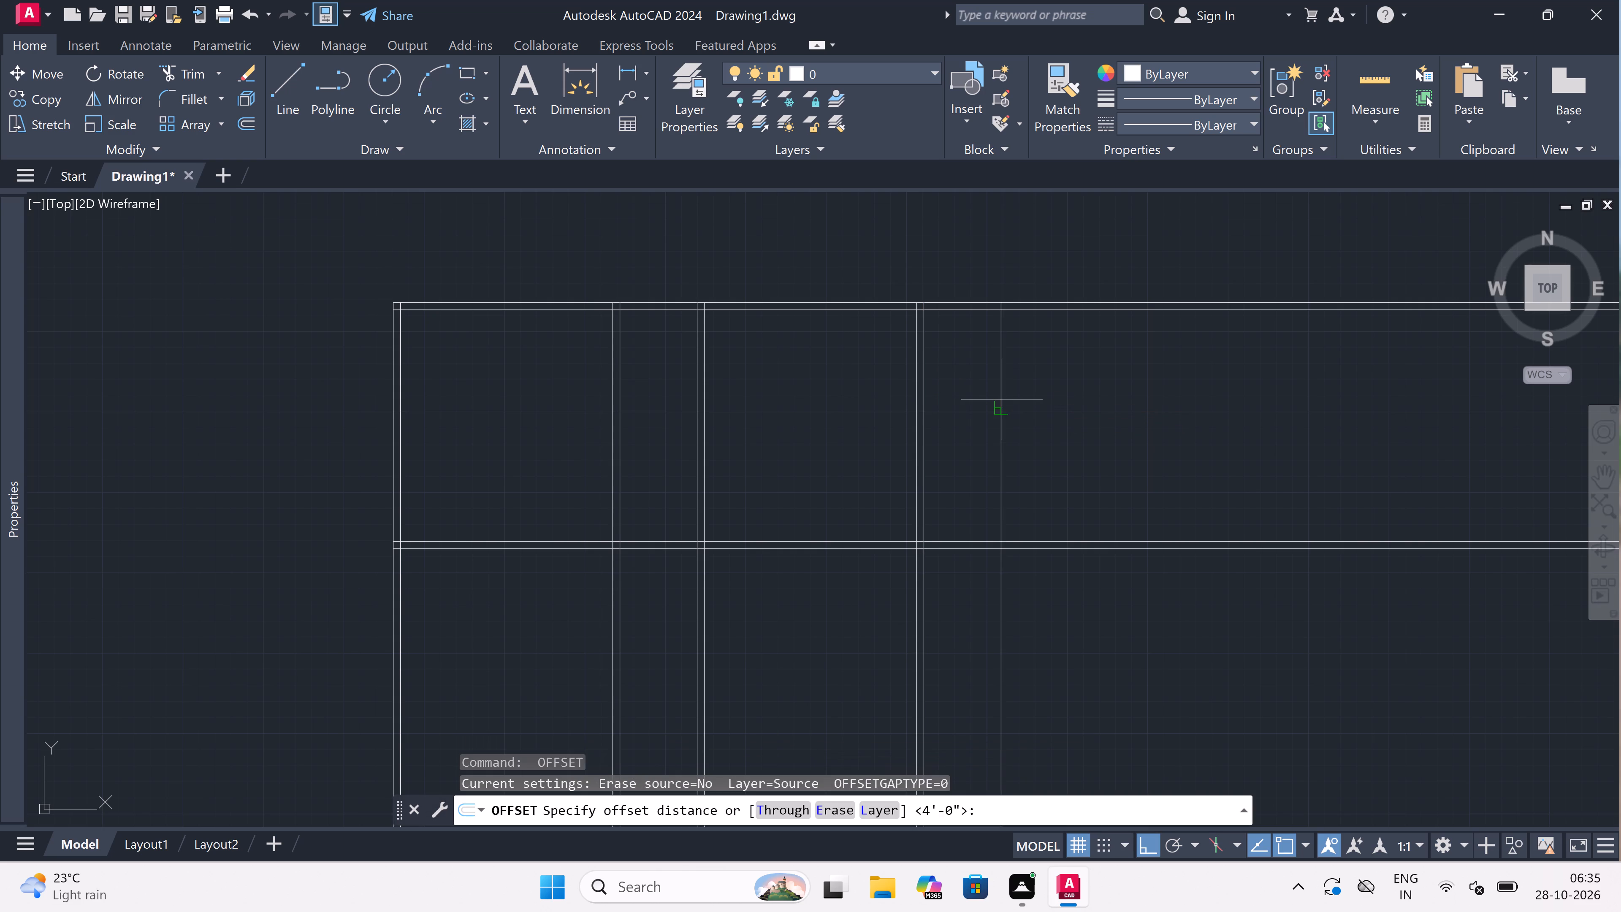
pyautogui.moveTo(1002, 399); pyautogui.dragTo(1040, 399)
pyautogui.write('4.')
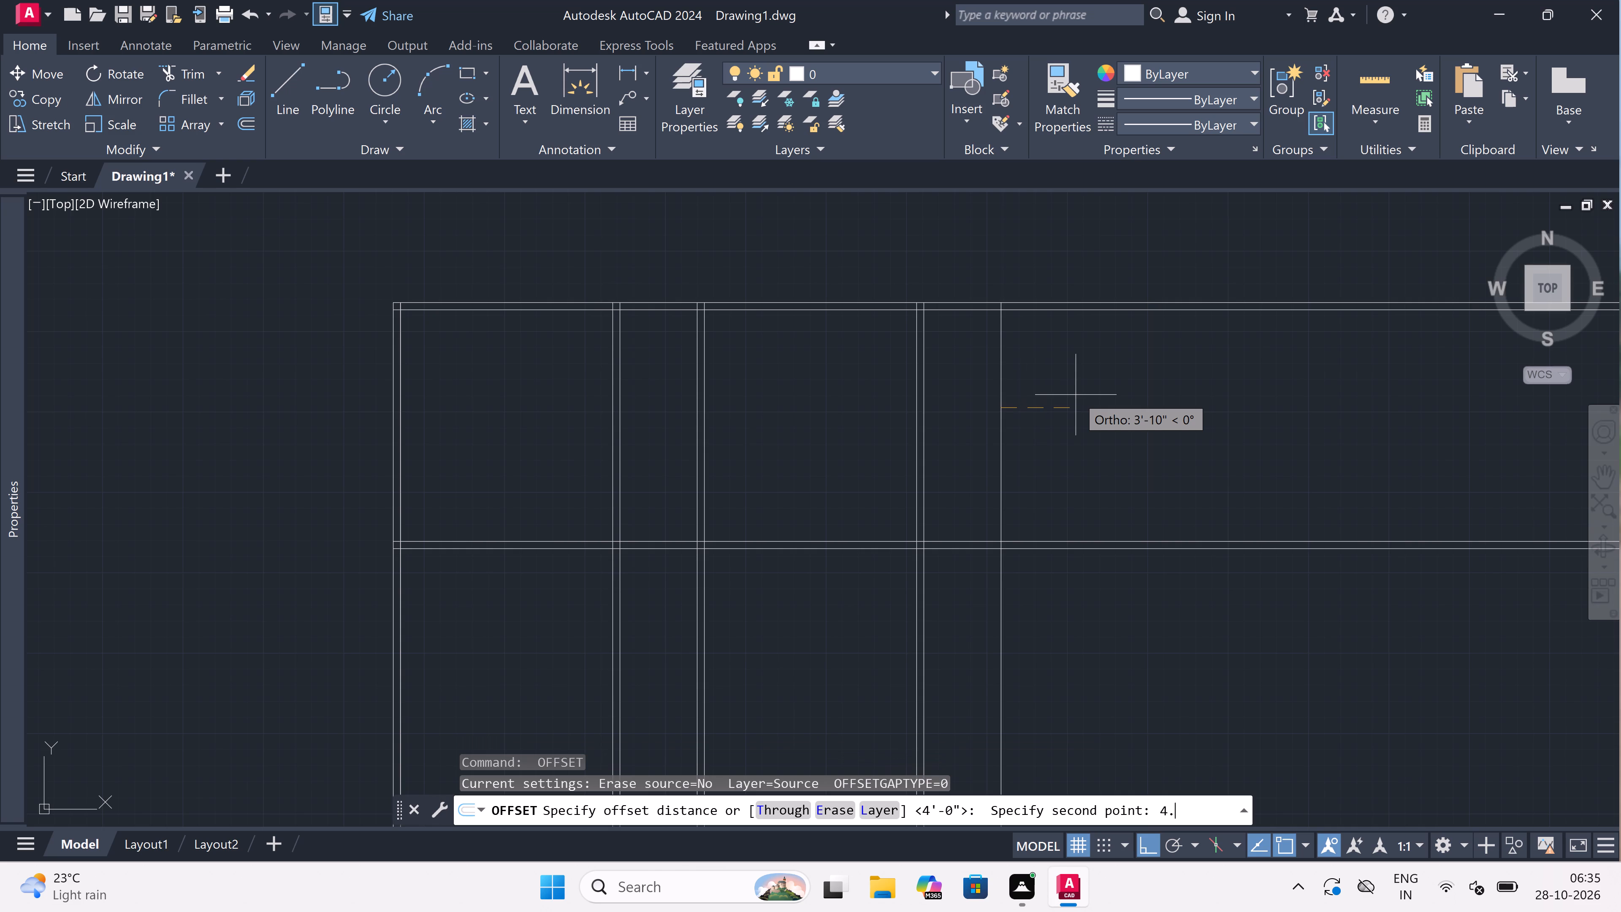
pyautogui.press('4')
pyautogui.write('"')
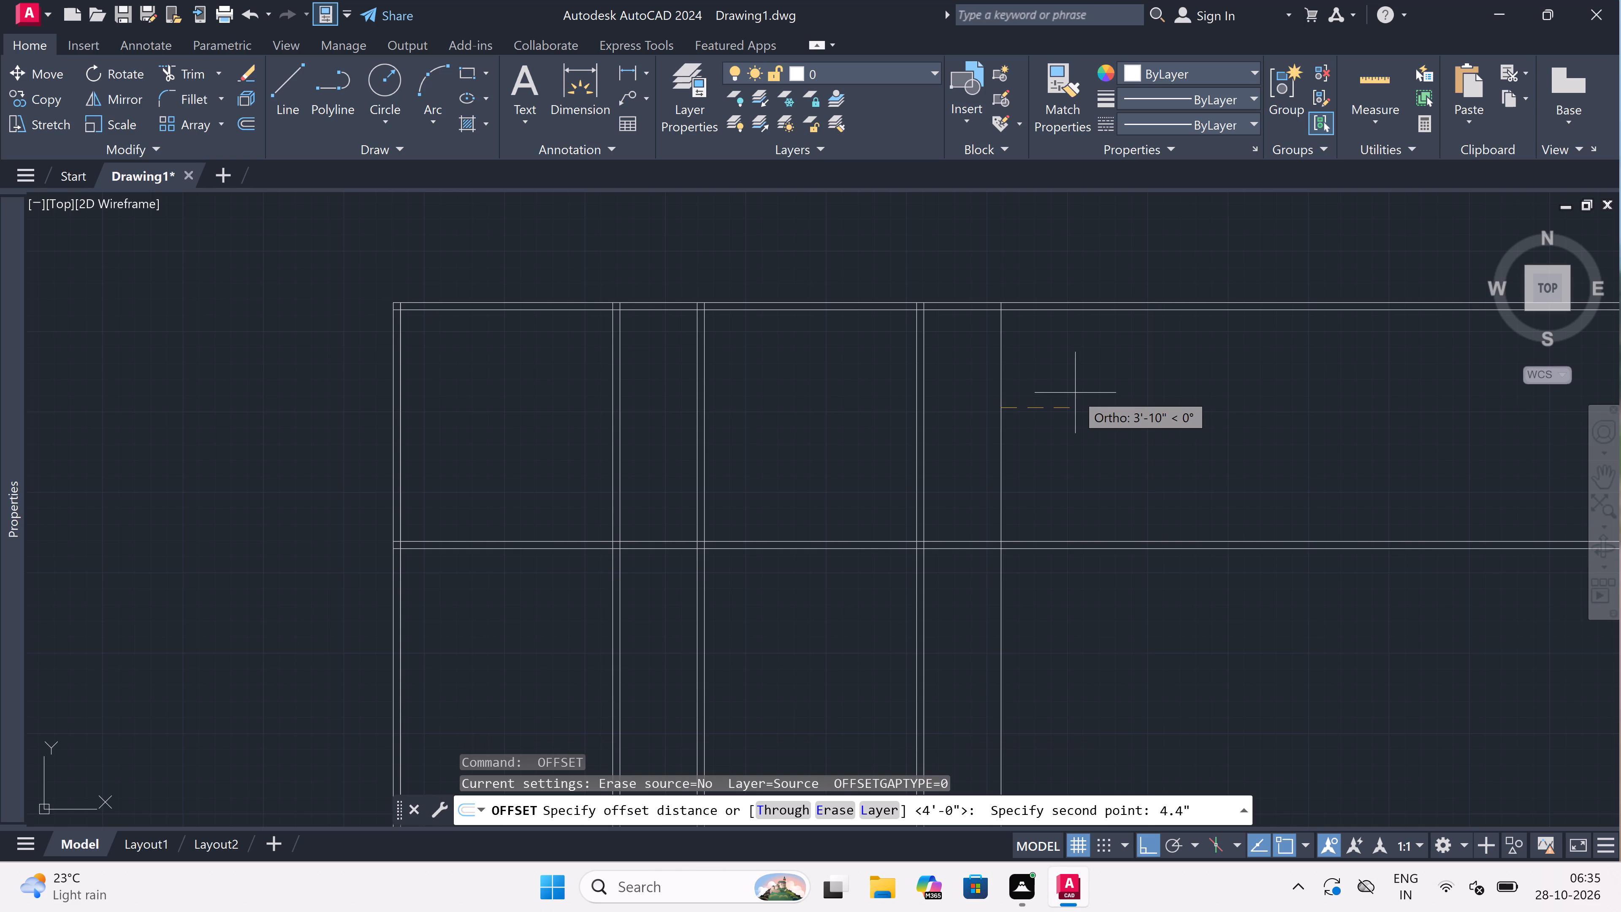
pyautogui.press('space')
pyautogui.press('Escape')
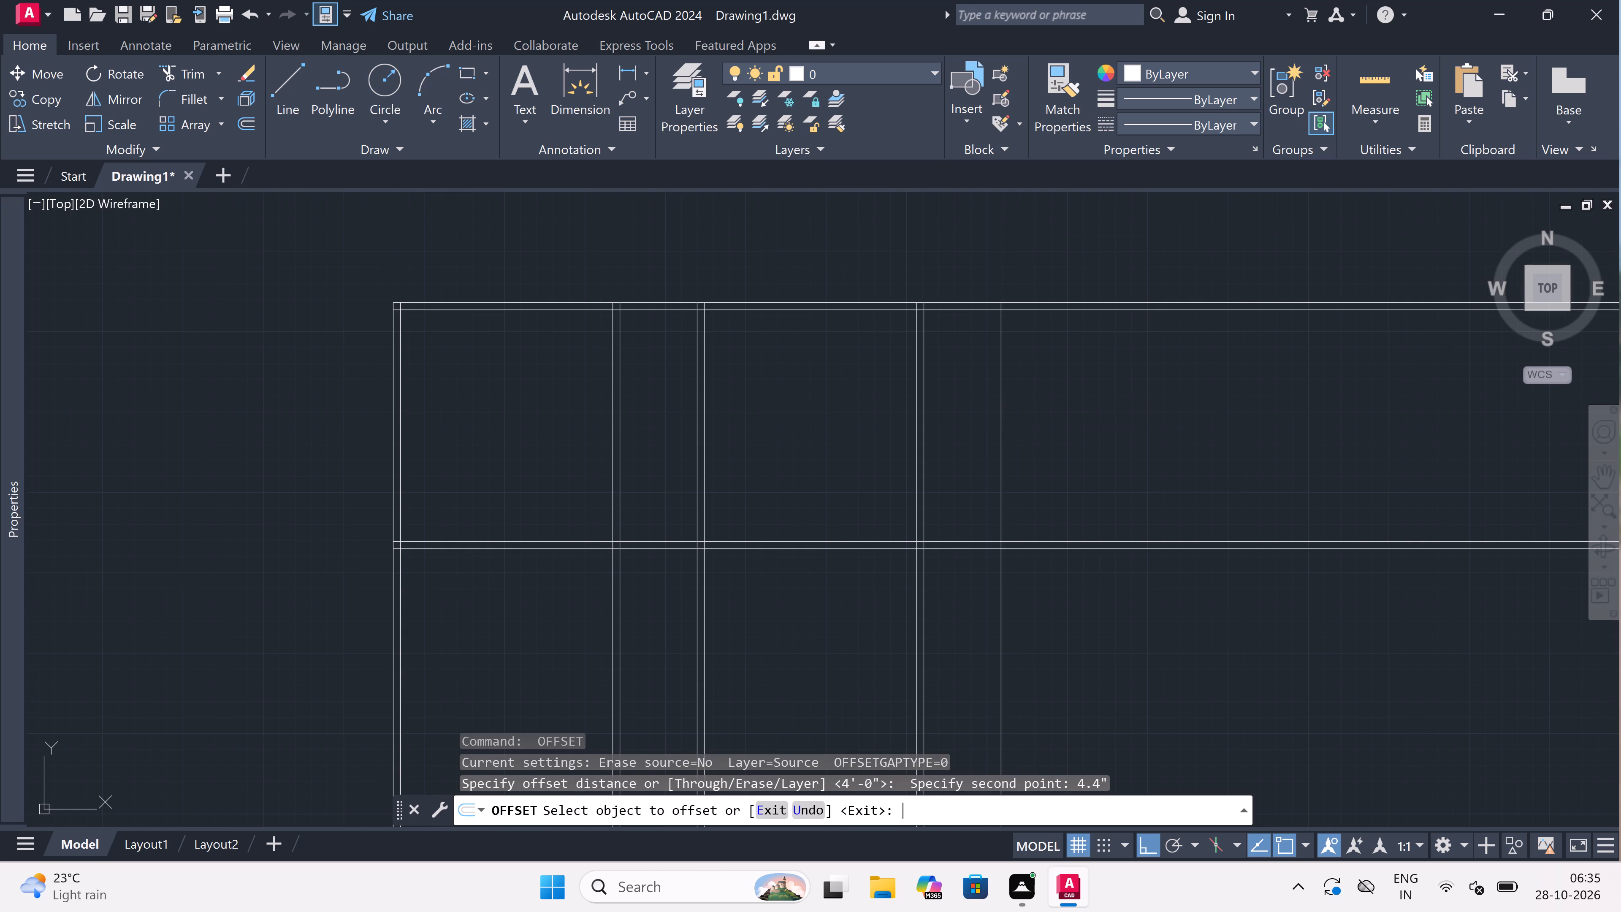
# Offset the newest vertical line 4.5" to the right to form the fourth partition wall.
pyautogui.press('space')
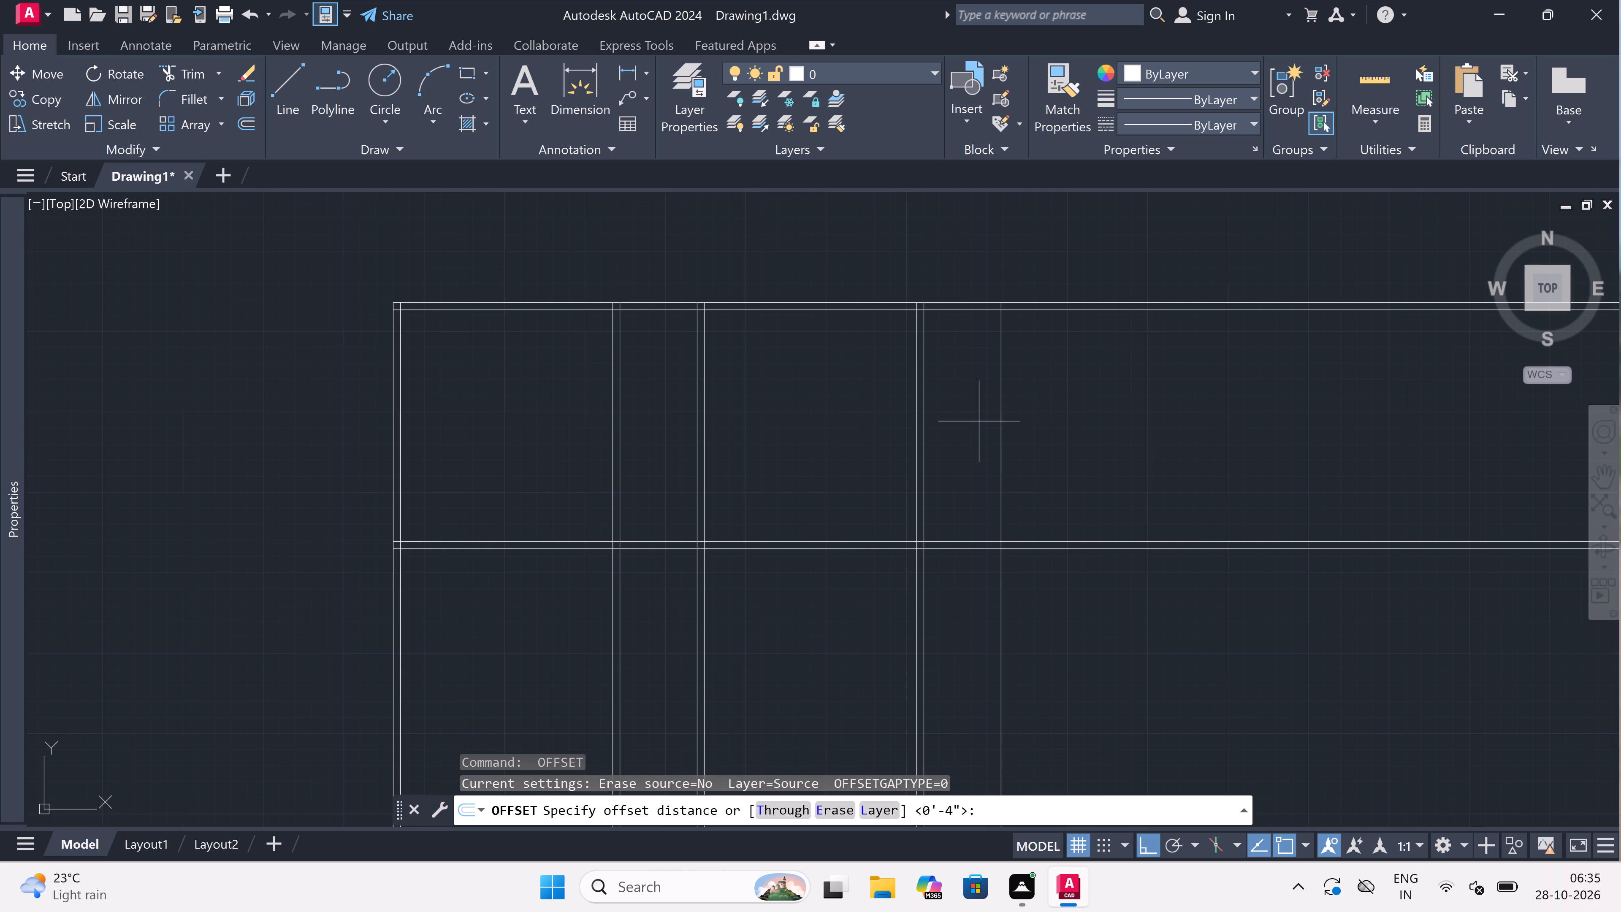
pyautogui.moveTo(996, 415); pyautogui.dragTo(1008, 415)
pyautogui.press('4')
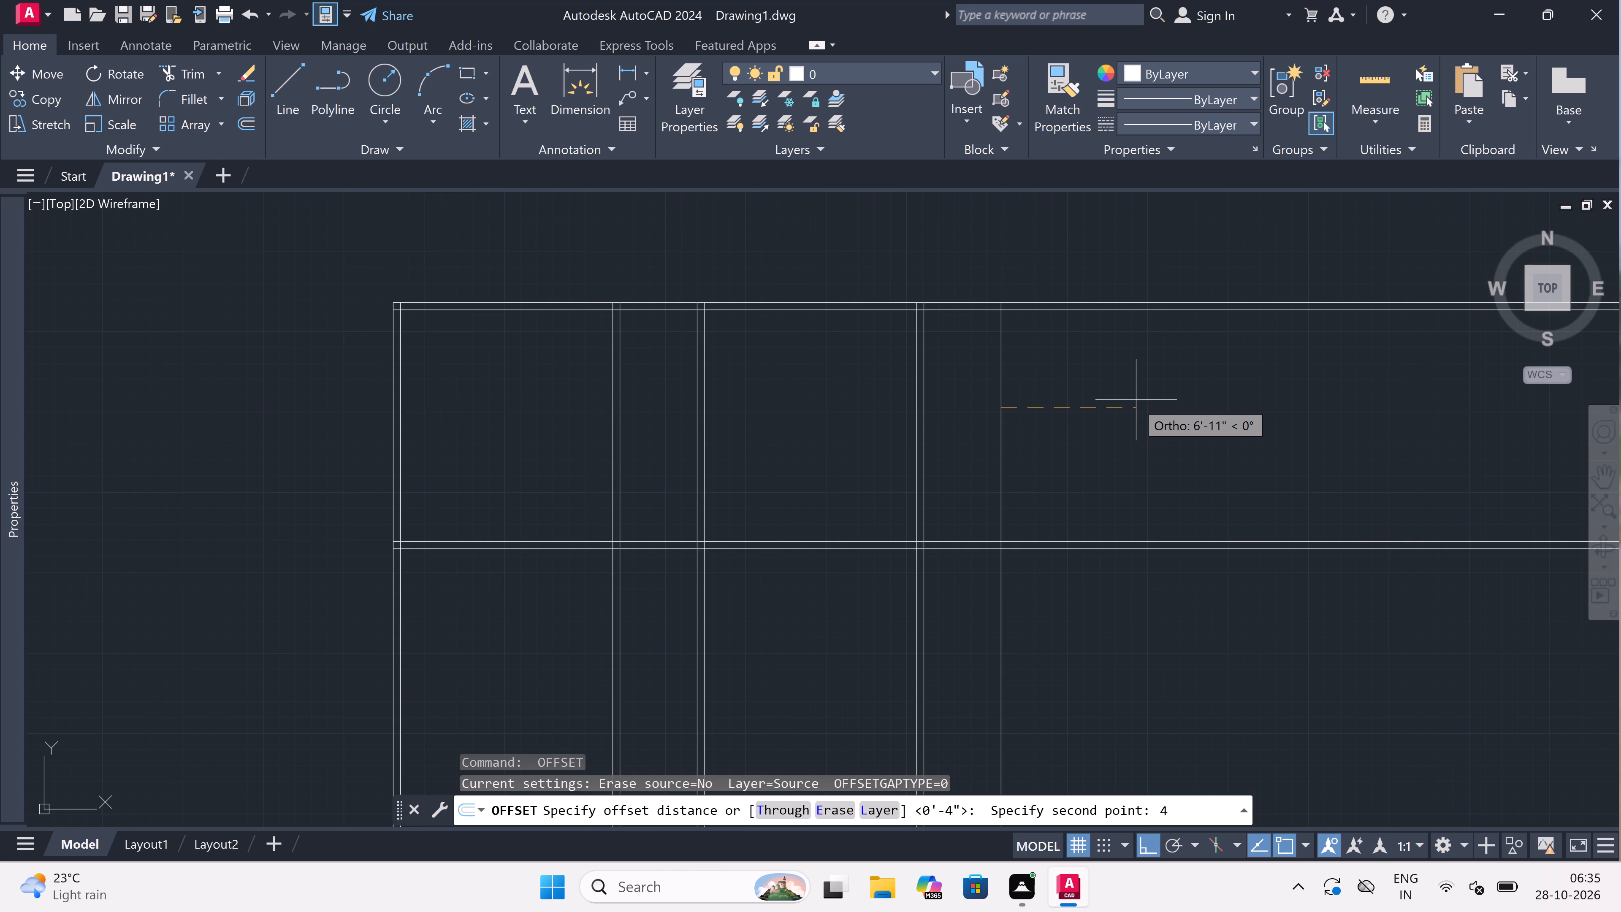
pyautogui.press('.')
pyautogui.press('5')
pyautogui.hotkey('shift', '"')
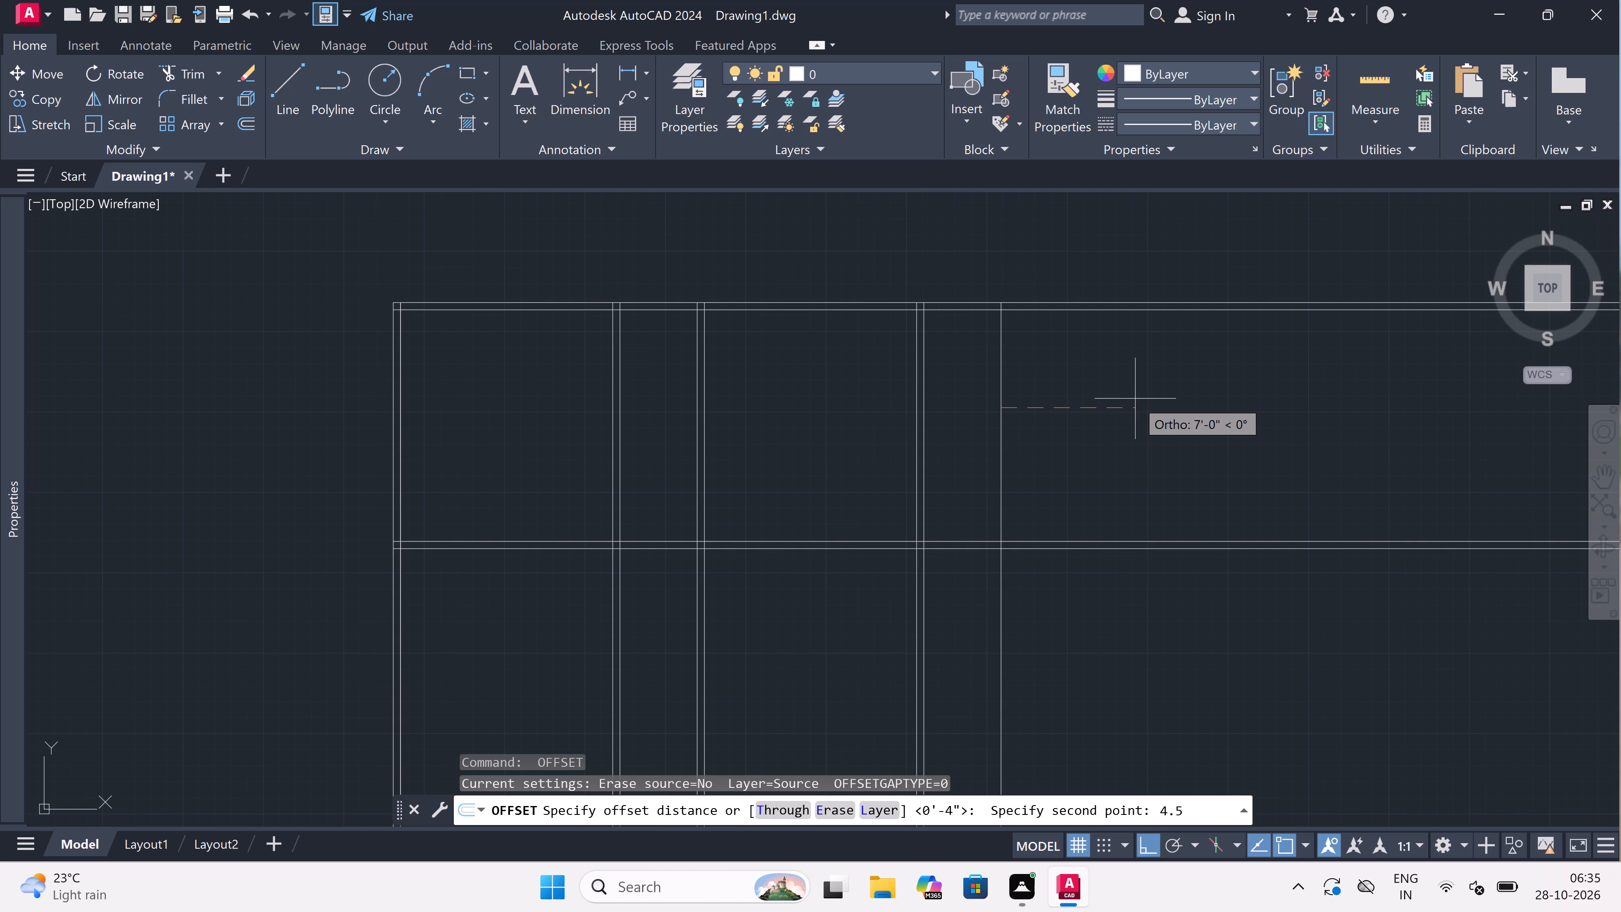
pyautogui.press('space')
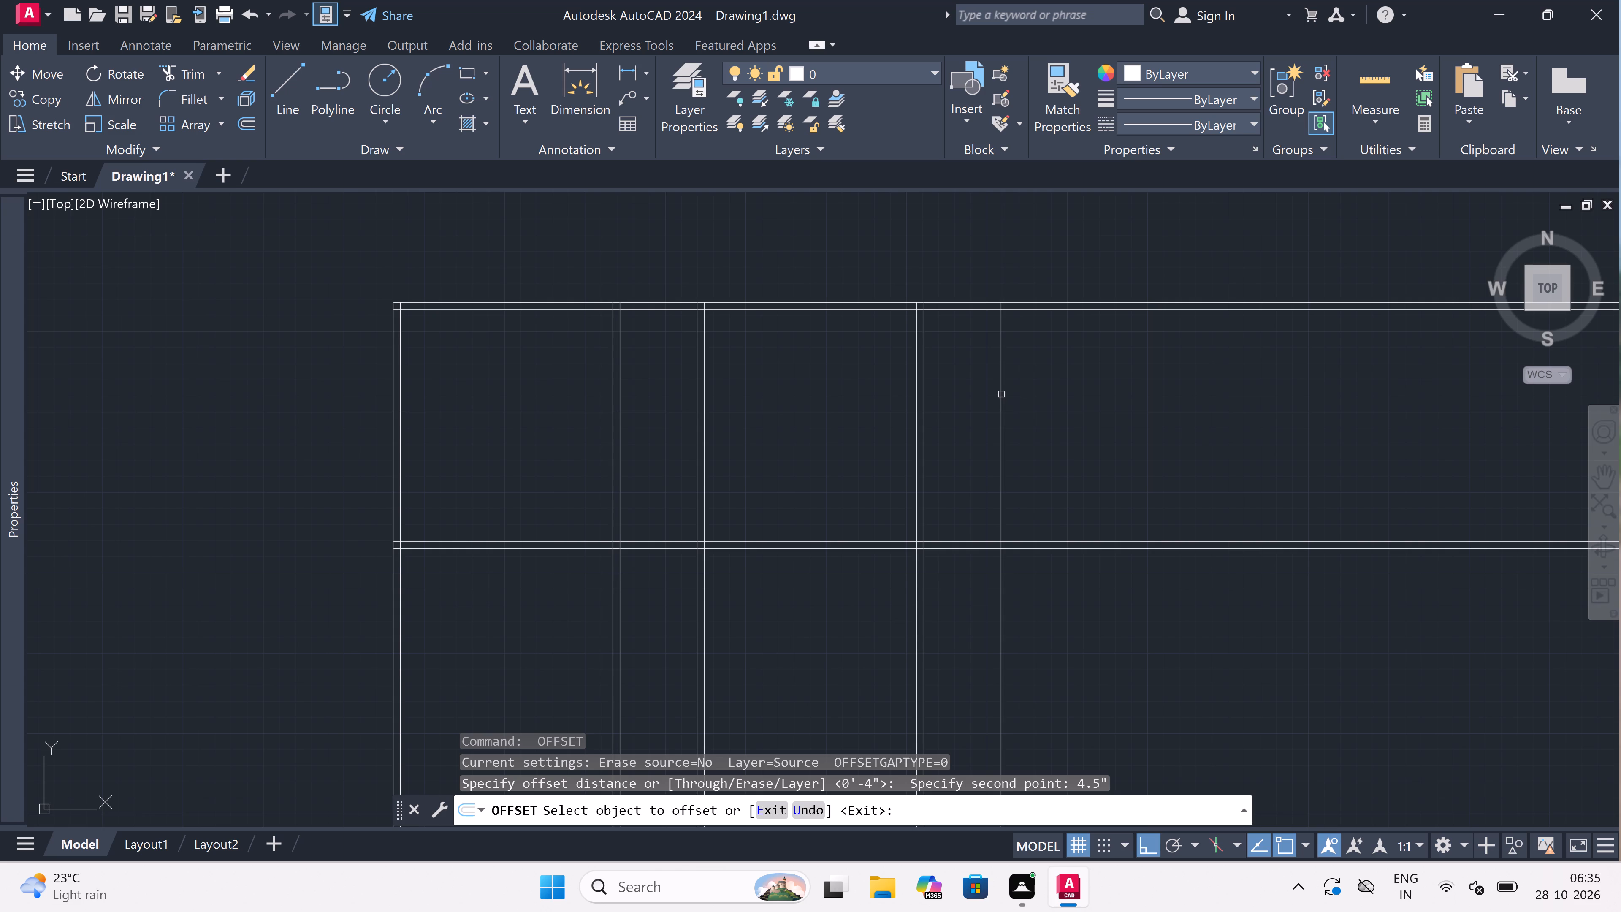
pyautogui.moveTo(1000, 386); pyautogui.dragTo(1105, 403)
pyautogui.click(1105, 403)
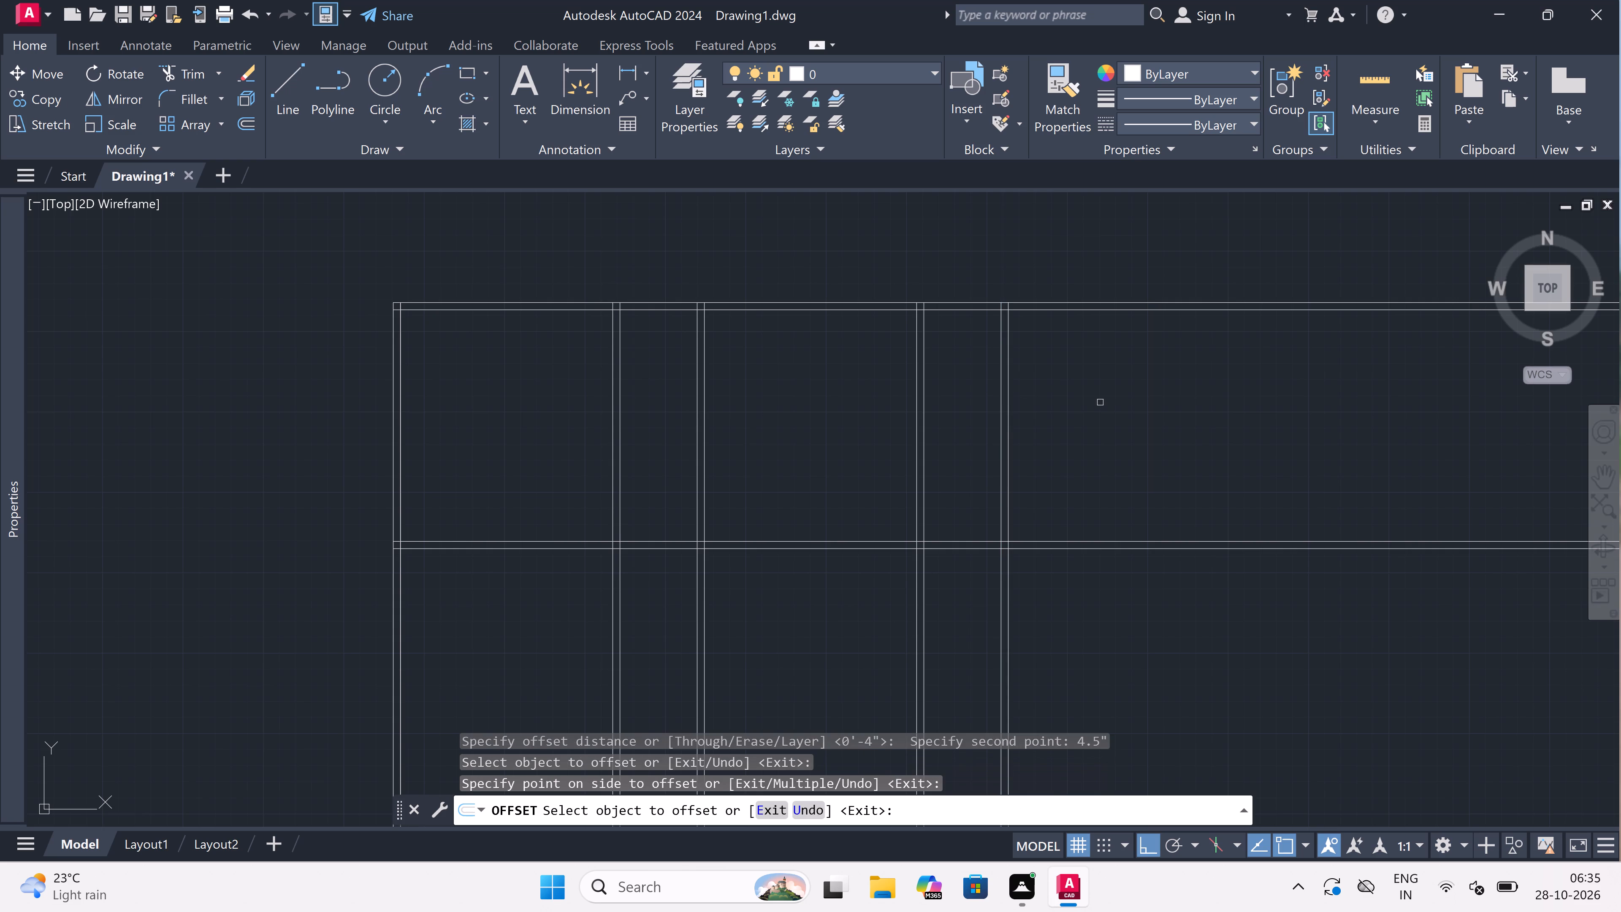
pyautogui.press('Escape')
# Offset the right-hand line of the fourth partition wall 10'3" to the right.
pyautogui.press('space')
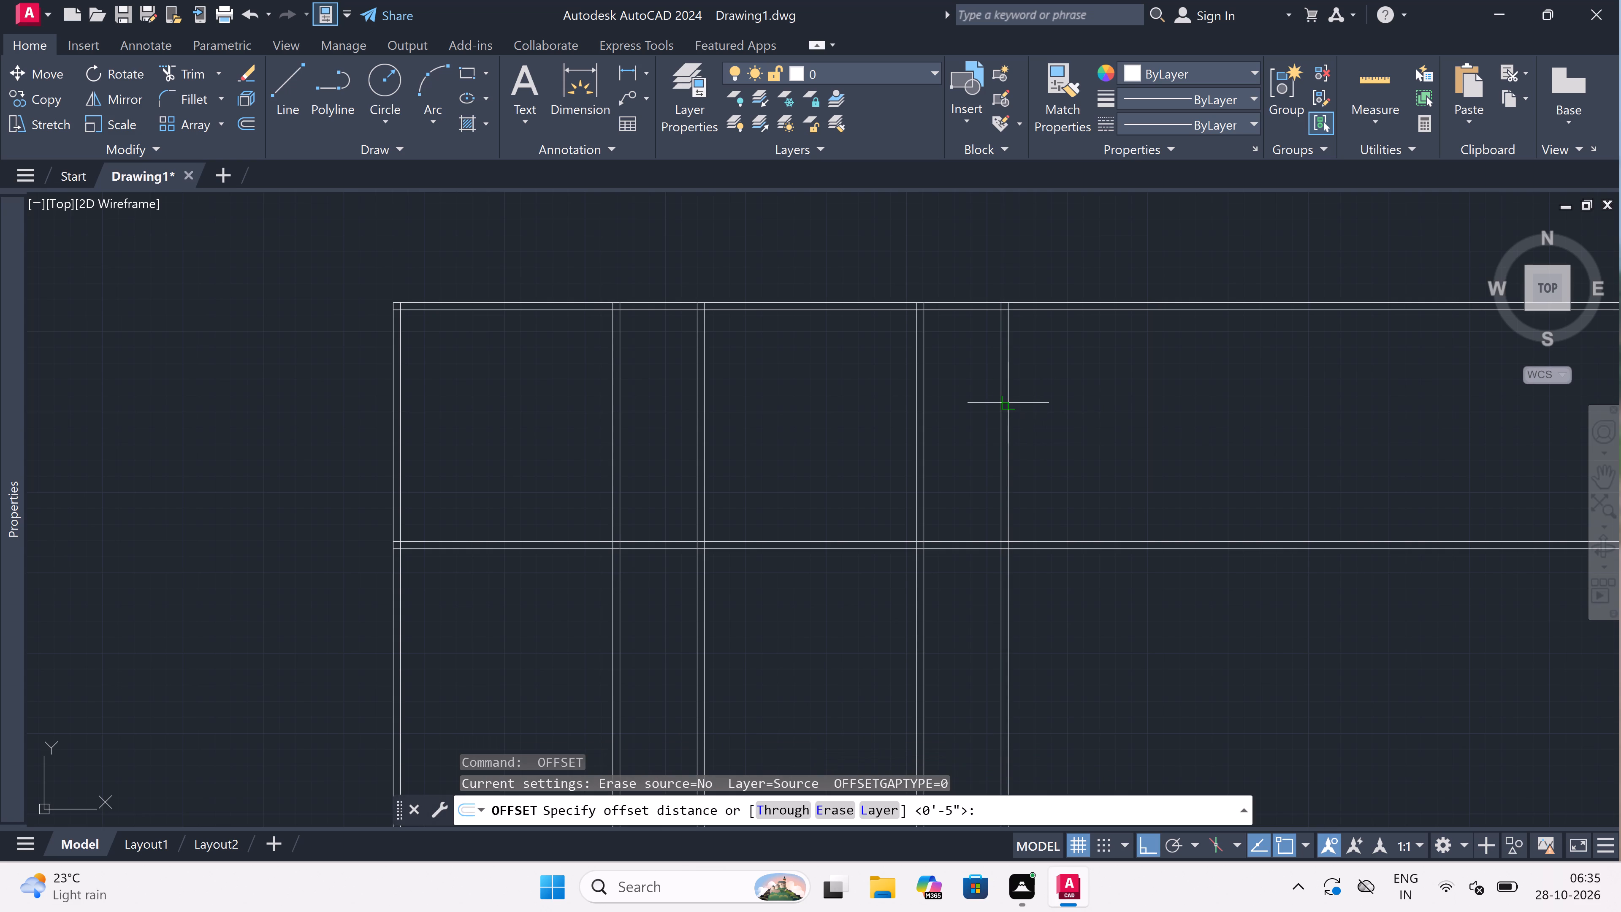
pyautogui.moveTo(1006, 406); pyautogui.dragTo(1062, 398)
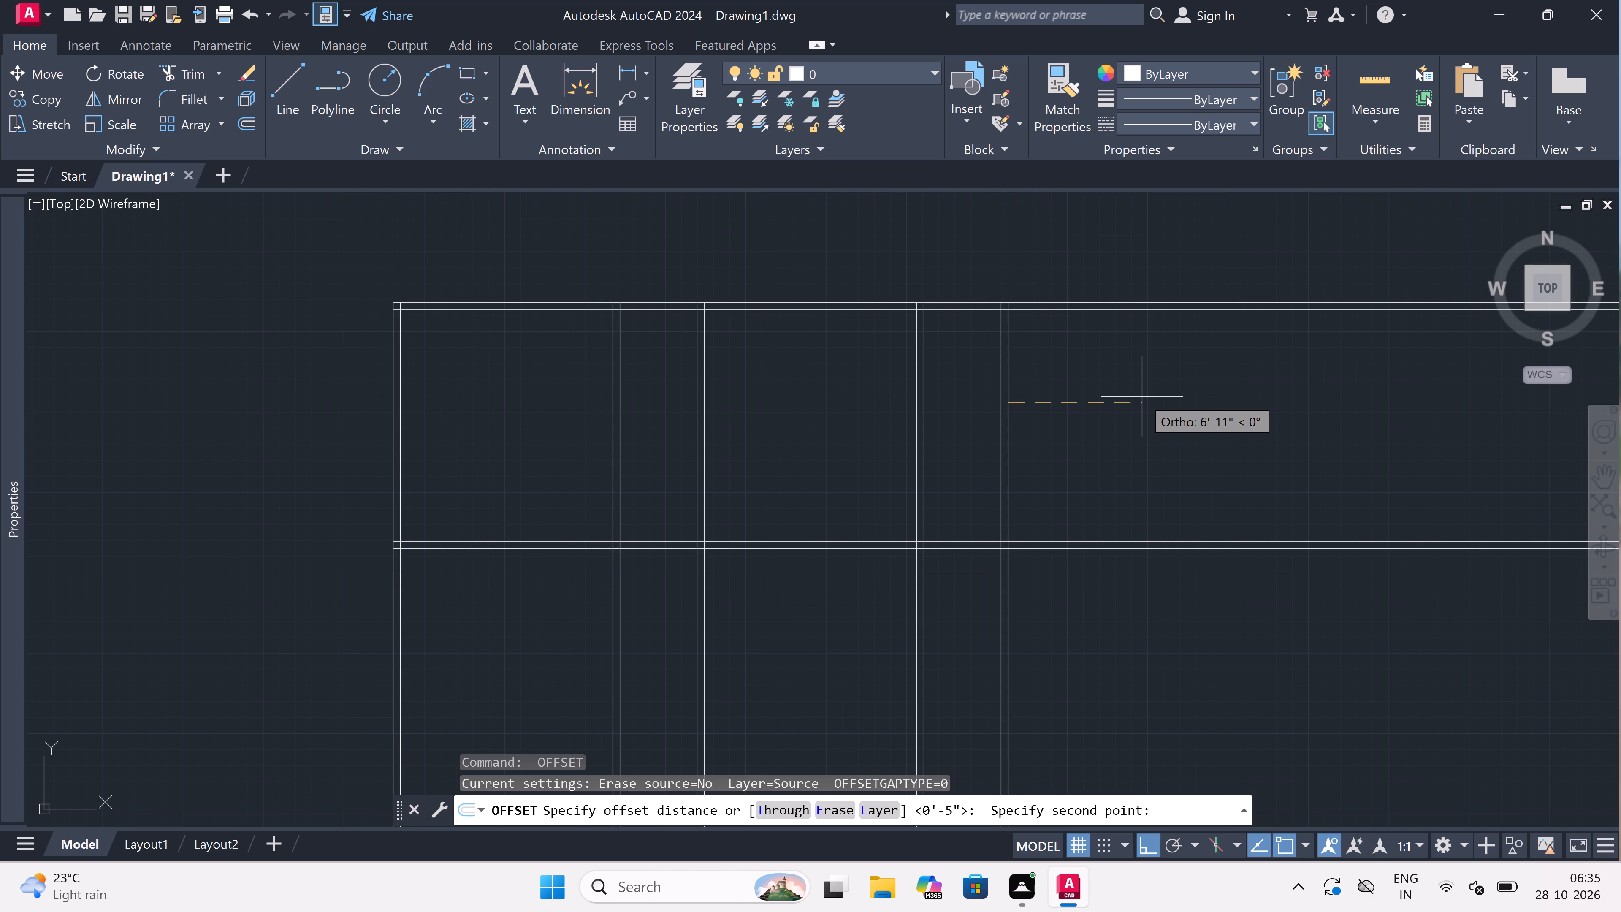
pyautogui.press('1')
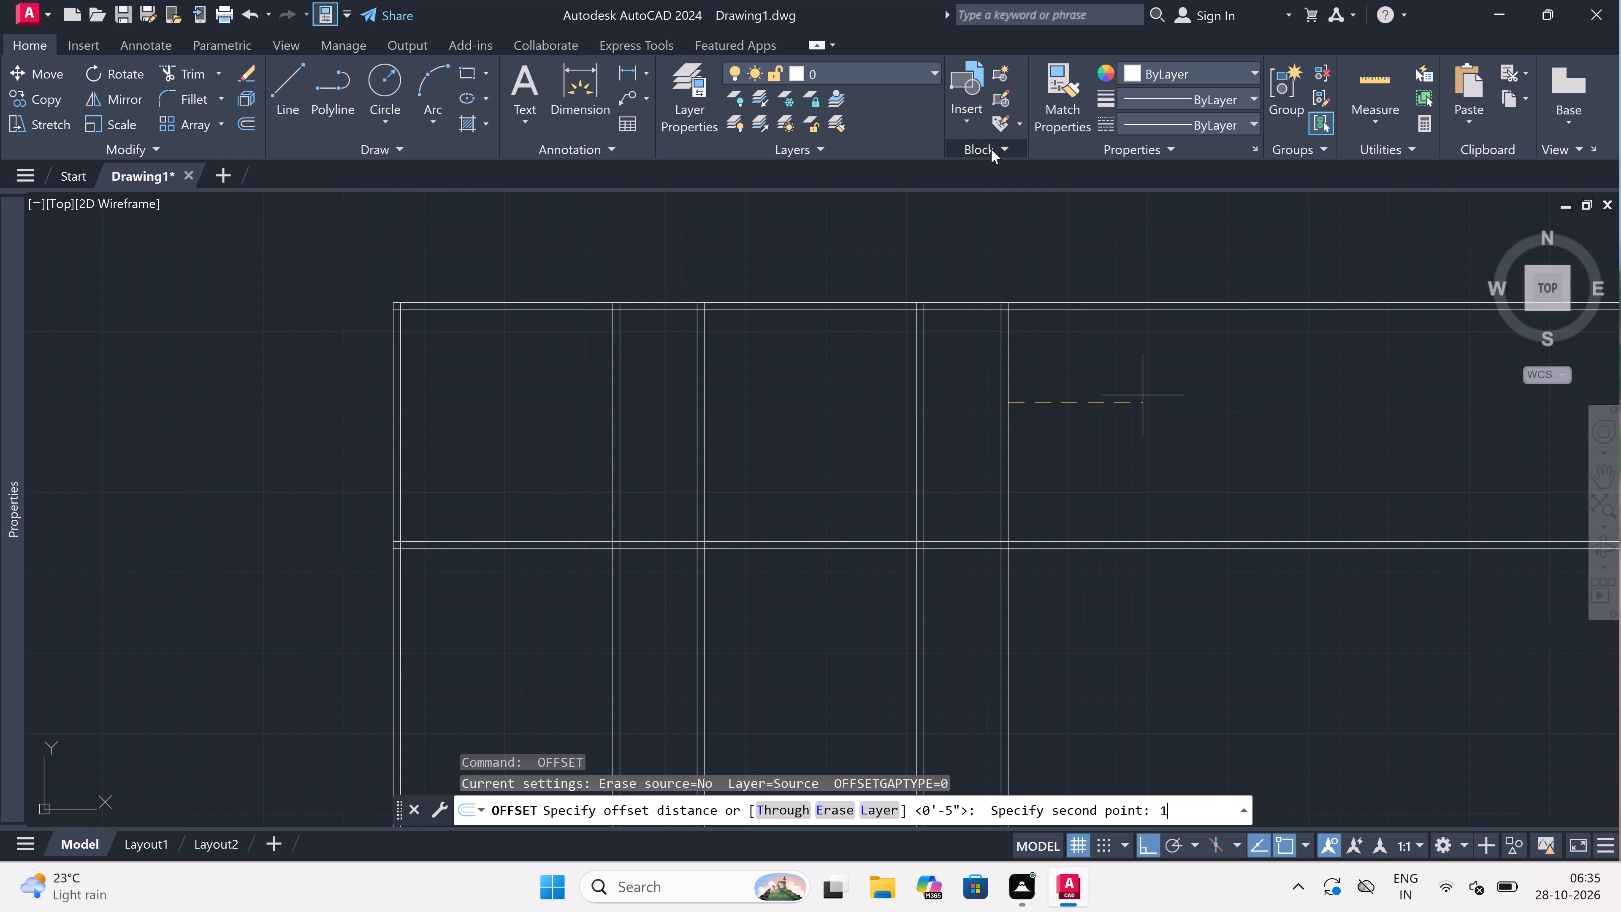
pyautogui.write("0'")
pyautogui.press('3')
pyautogui.write('"')
pyautogui.press('space')
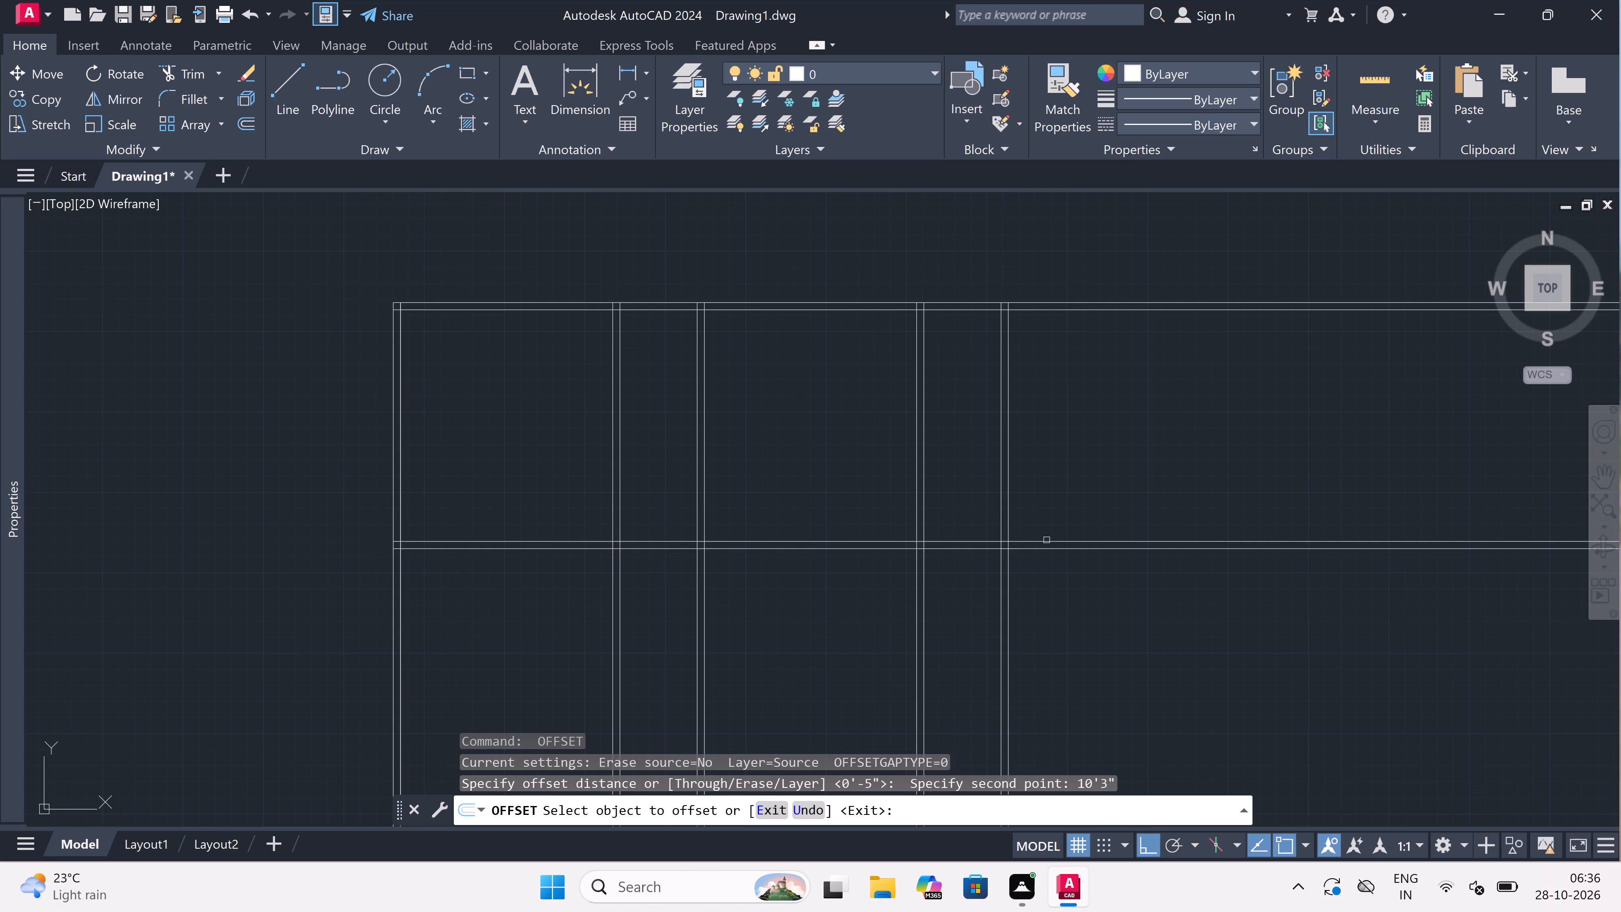
pyautogui.moveTo(1007, 518); pyautogui.dragTo(1229, 534)
pyautogui.click(1262, 534)
pyautogui.press('Escape')
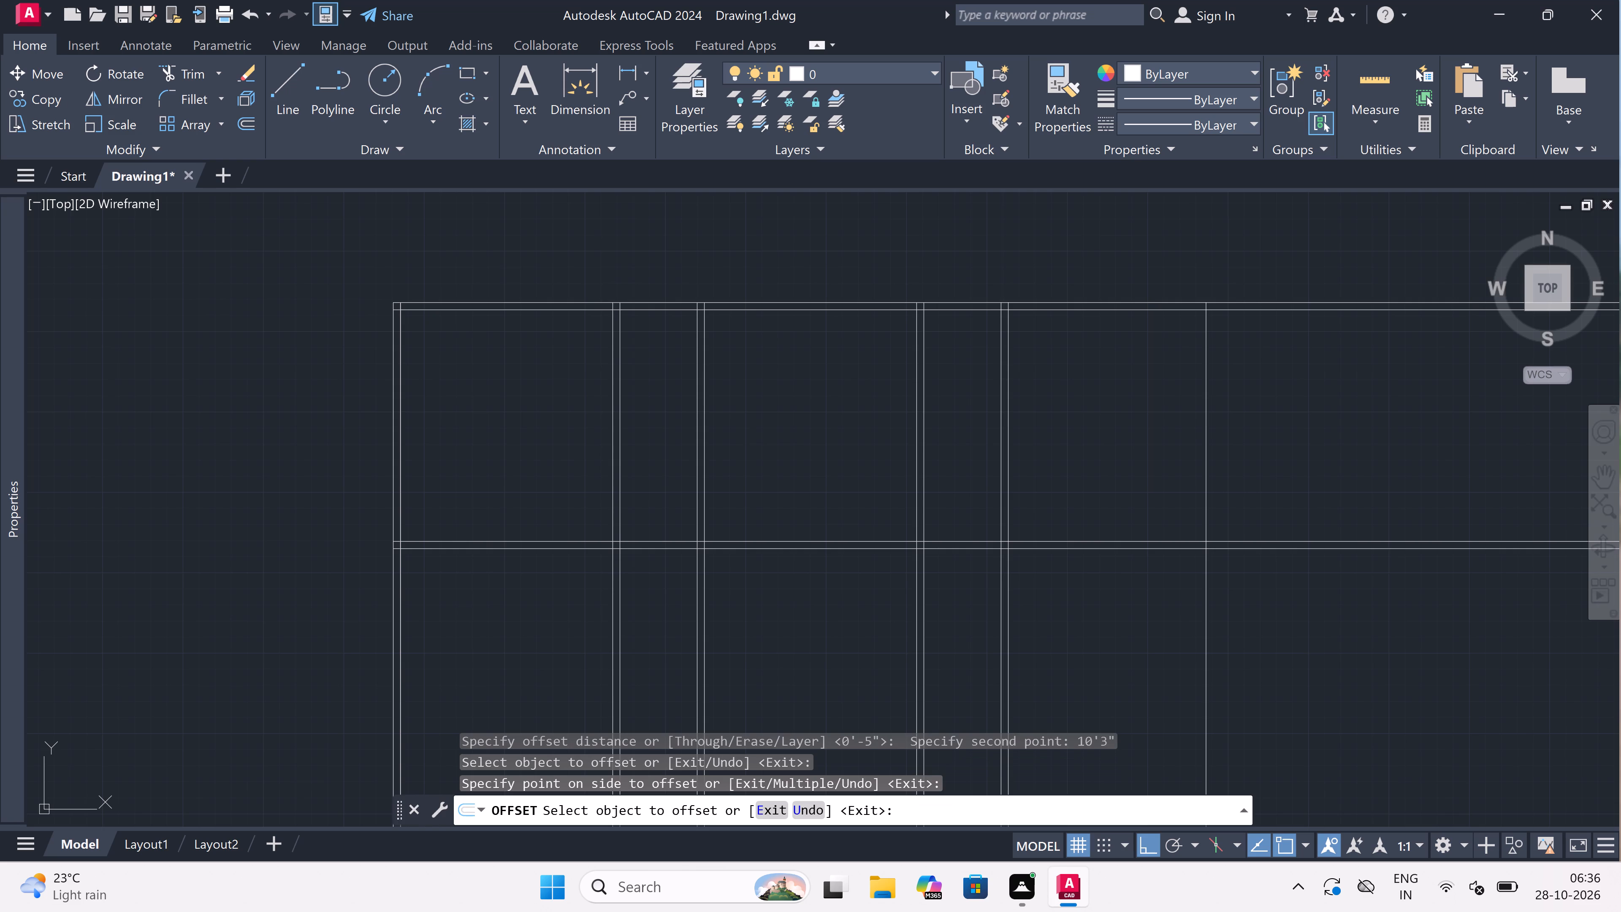
# Offset the newest vertical line 4.5" to the right to form the fifth partition wall.
pyautogui.press('space')
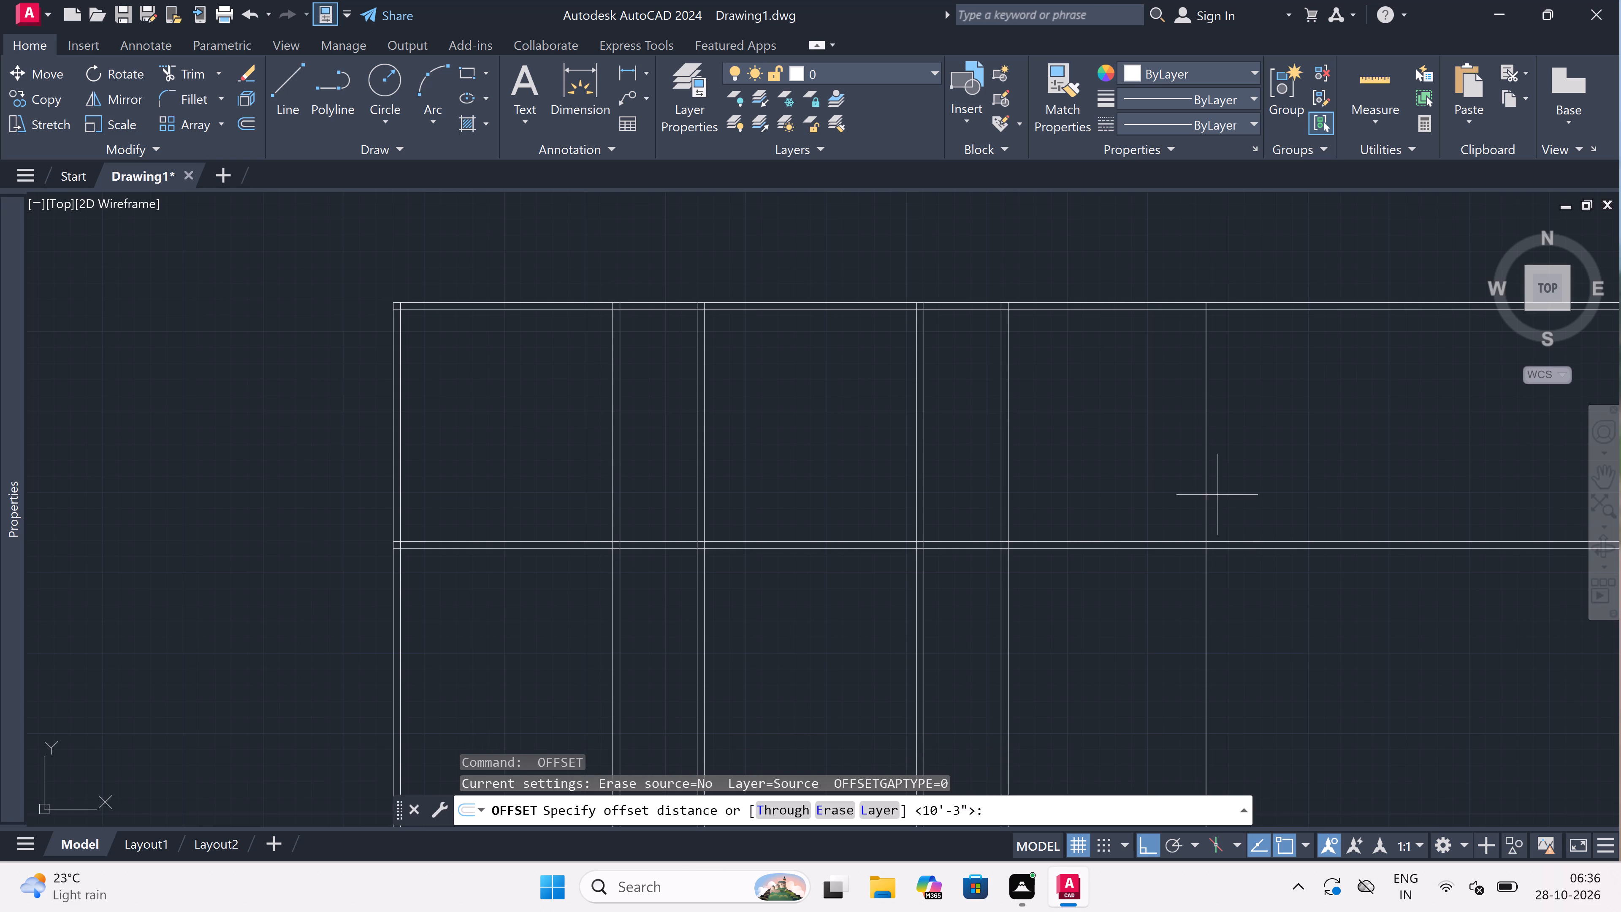
pyautogui.moveTo(1206, 446); pyautogui.dragTo(1212, 446)
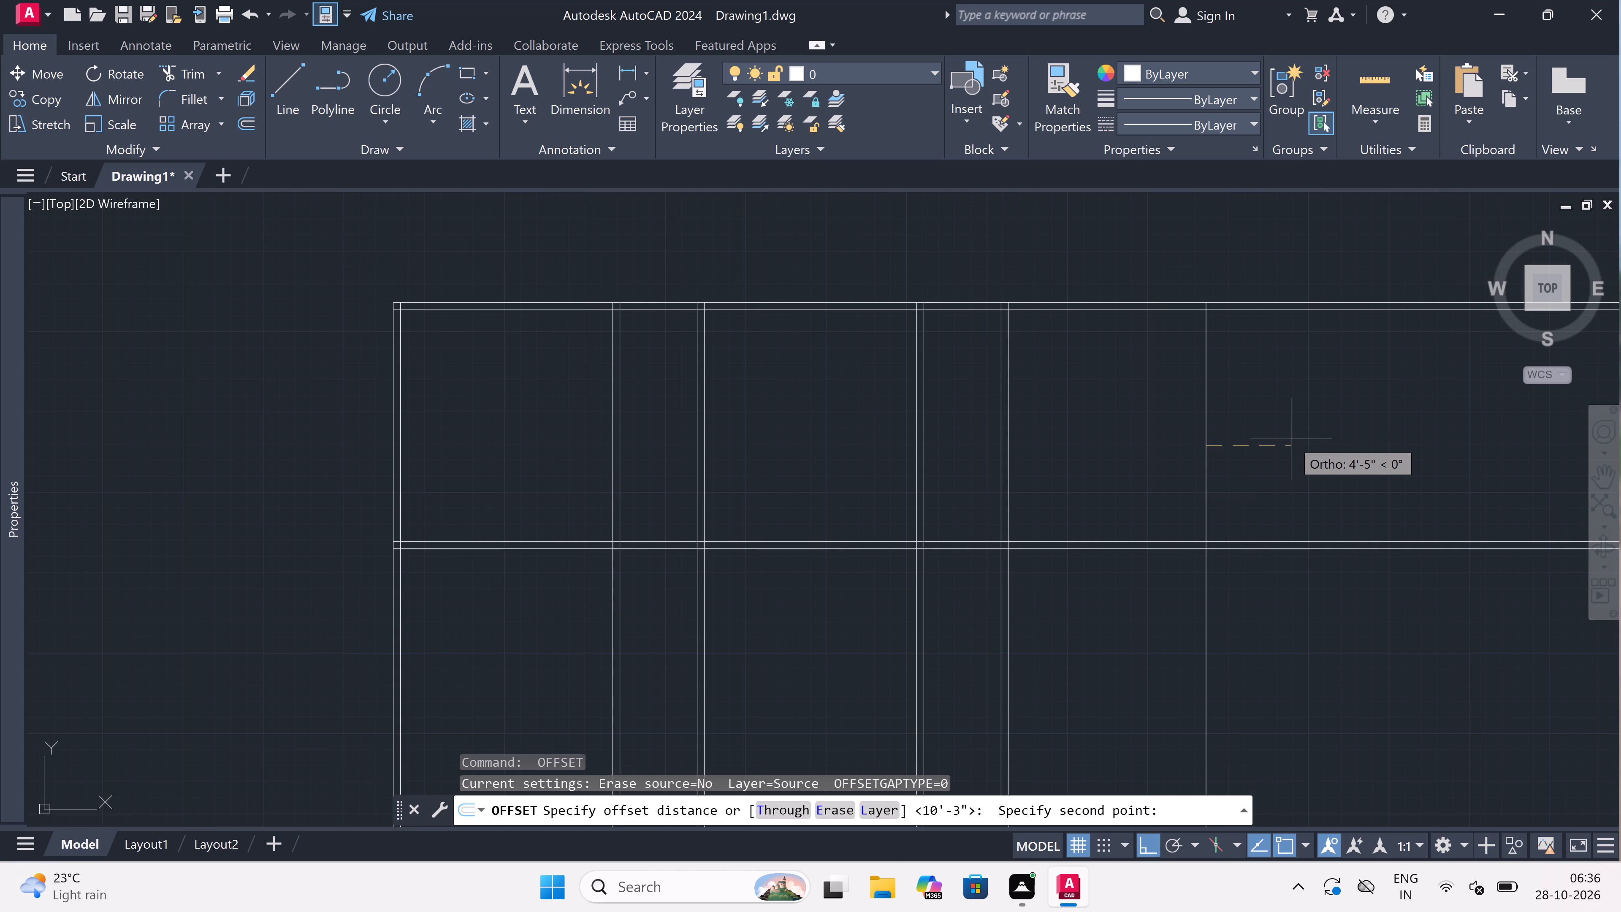
pyautogui.write('4.5')
pyautogui.write('"')
pyautogui.press('space')
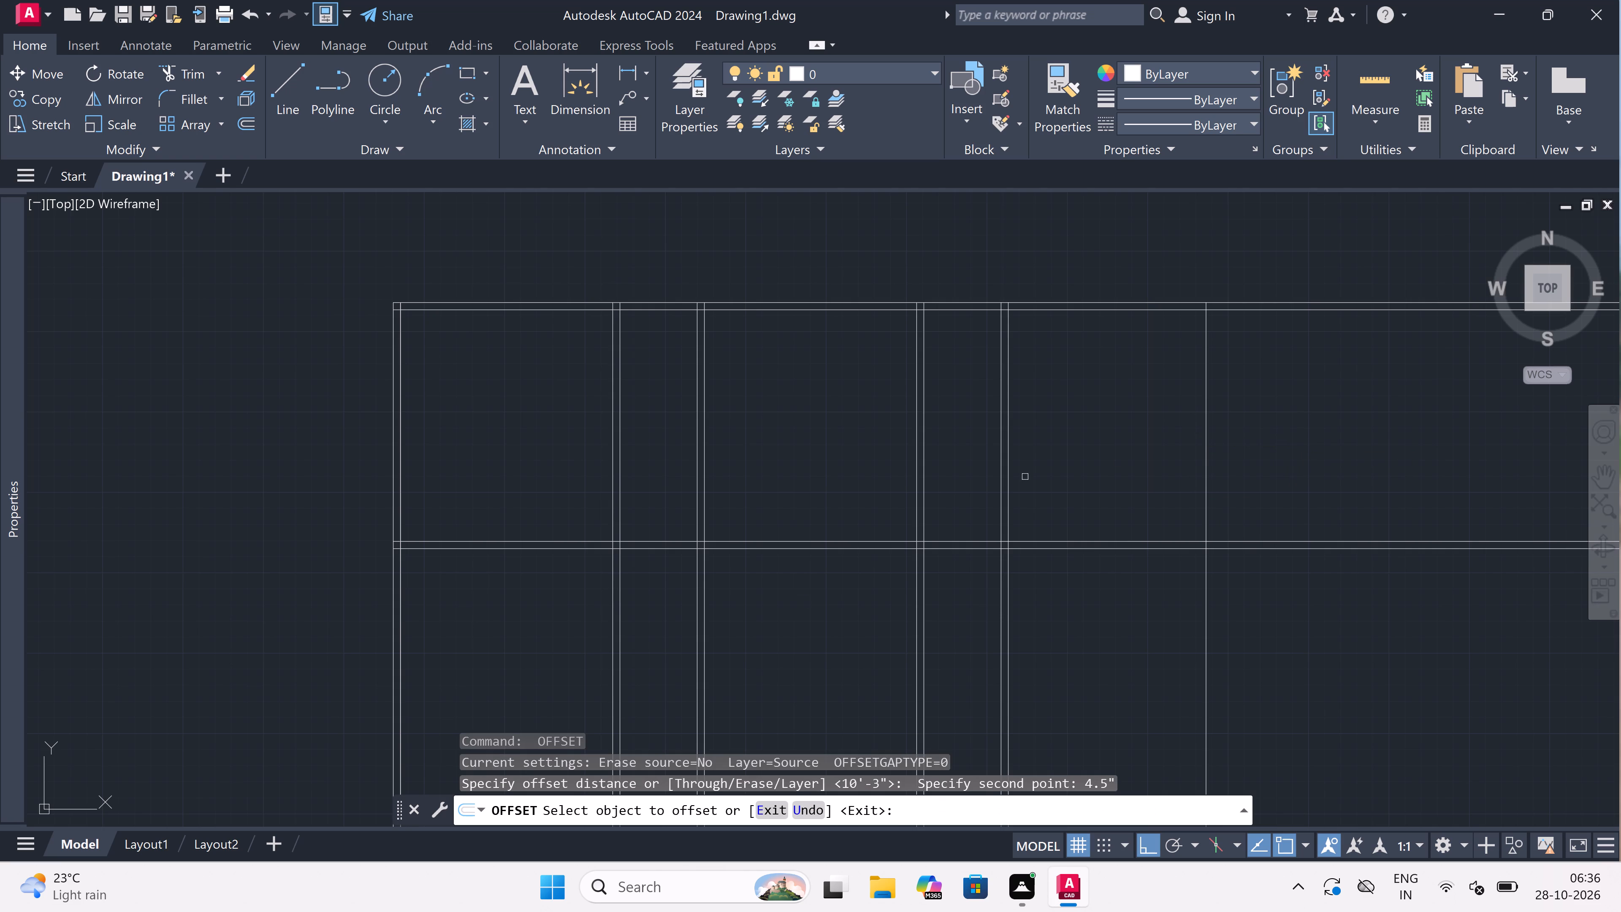
pyautogui.scroll(-2, 1119, 461)
pyautogui.scroll(2, 1218, 442)
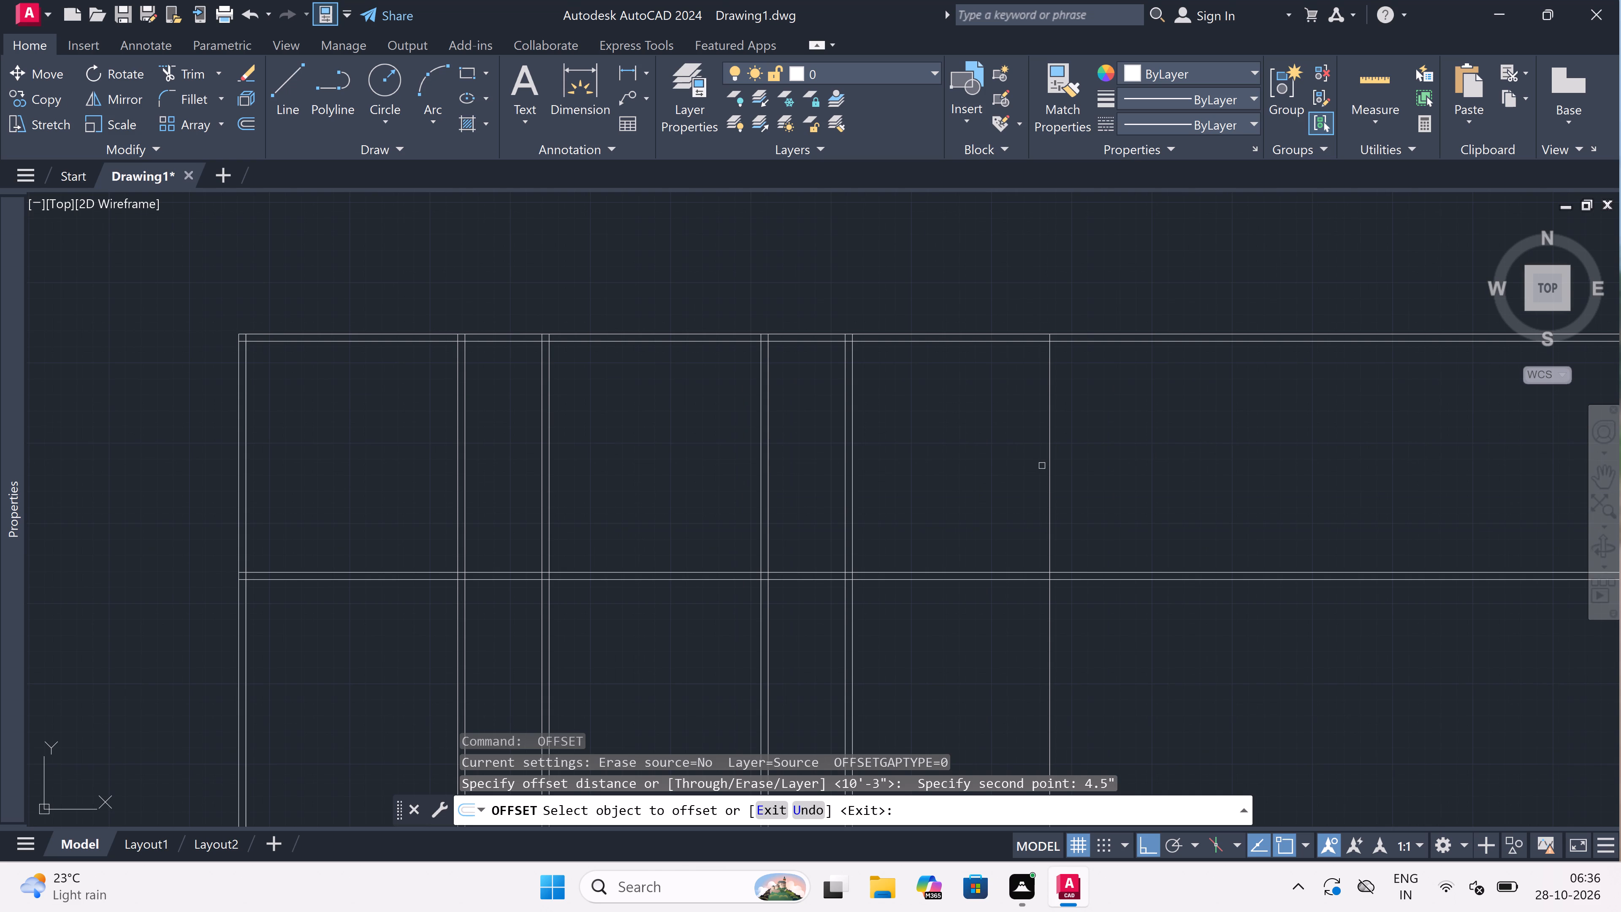
pyautogui.moveTo(1046, 464); pyautogui.dragTo(1103, 464)
pyautogui.click(1158, 464)
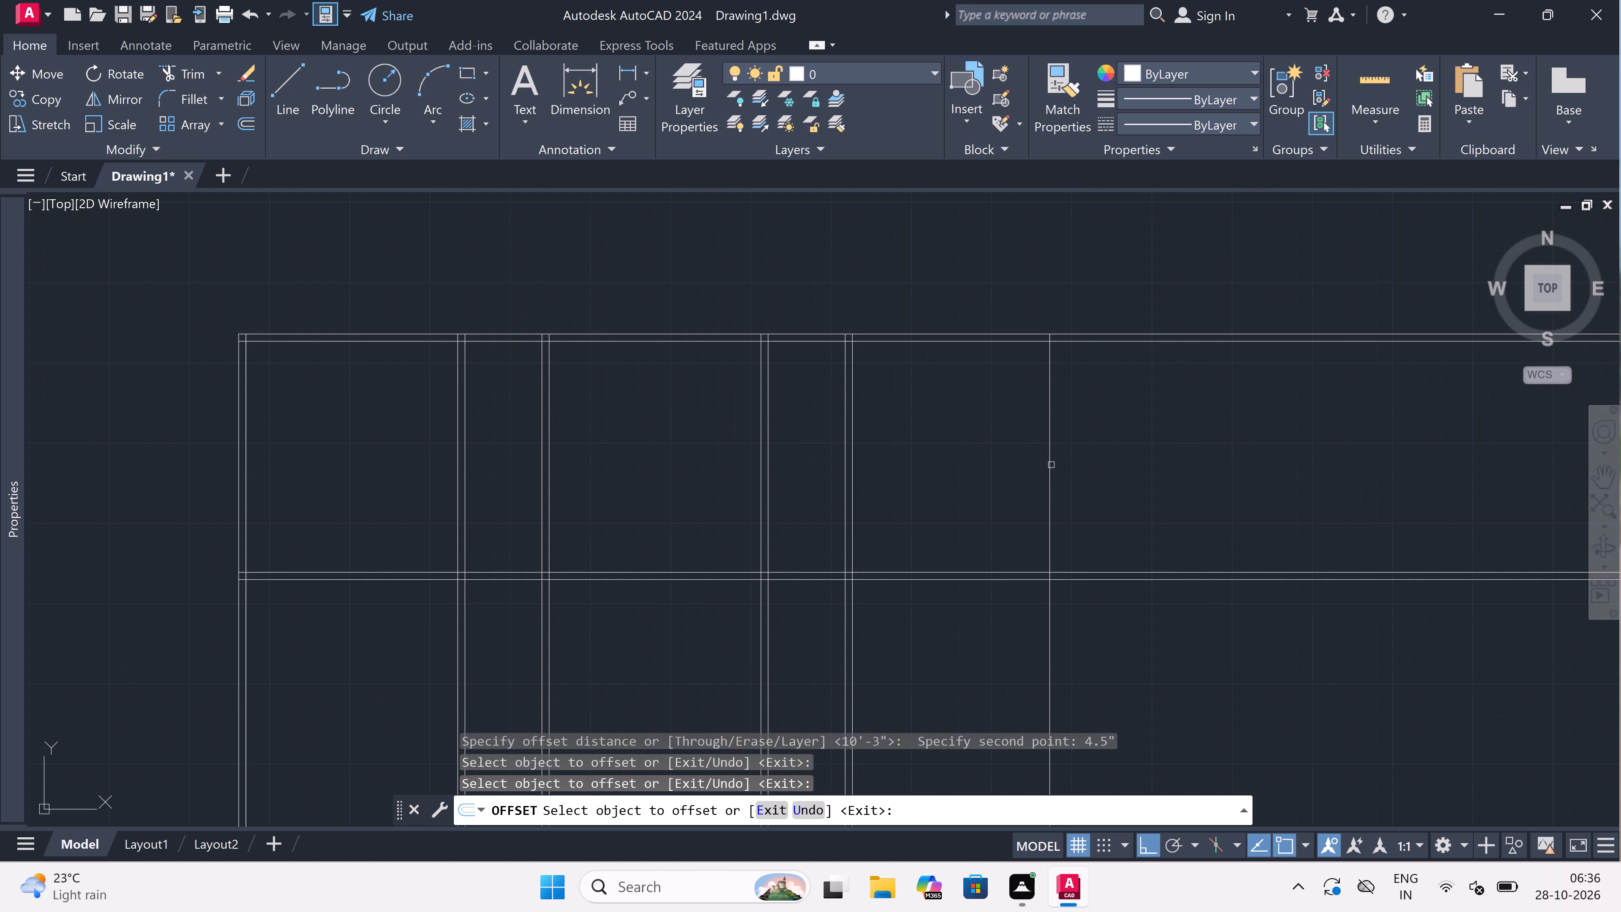
pyautogui.moveTo(1051, 465); pyautogui.dragTo(1079, 468)
pyautogui.click(1091, 469)
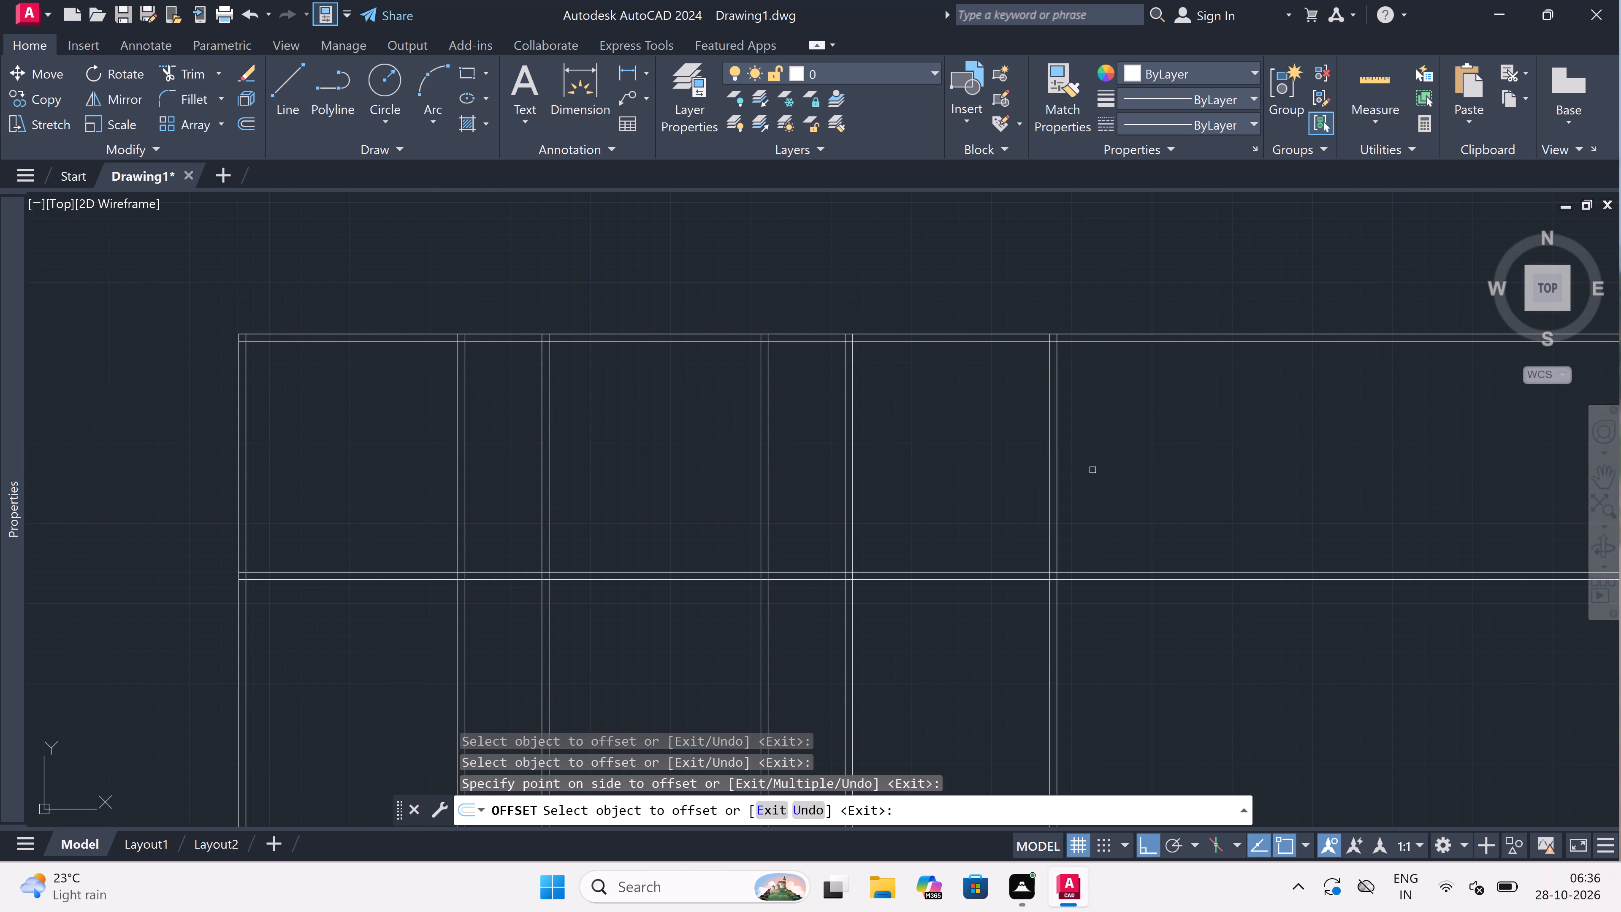
# Offset the right-hand line of the fifth partition wall 10'3" to the right.
pyautogui.press('Escape')
pyautogui.press('space')
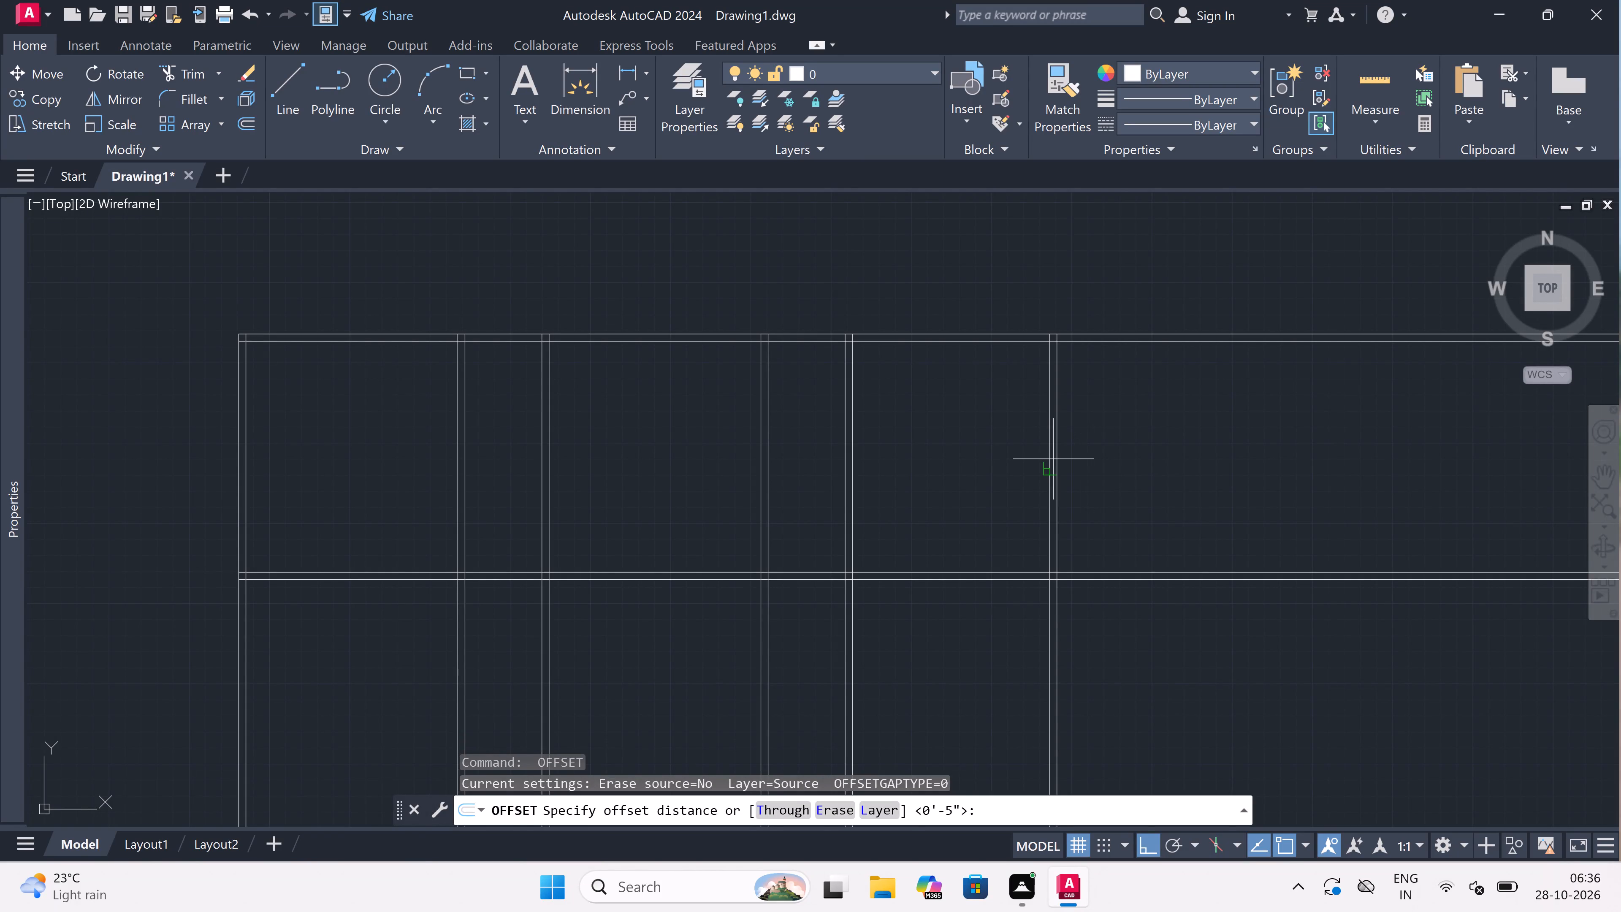
pyautogui.moveTo(1064, 472); pyautogui.dragTo(1065, 472)
pyautogui.moveTo(1065, 472); pyautogui.dragTo(1120, 474)
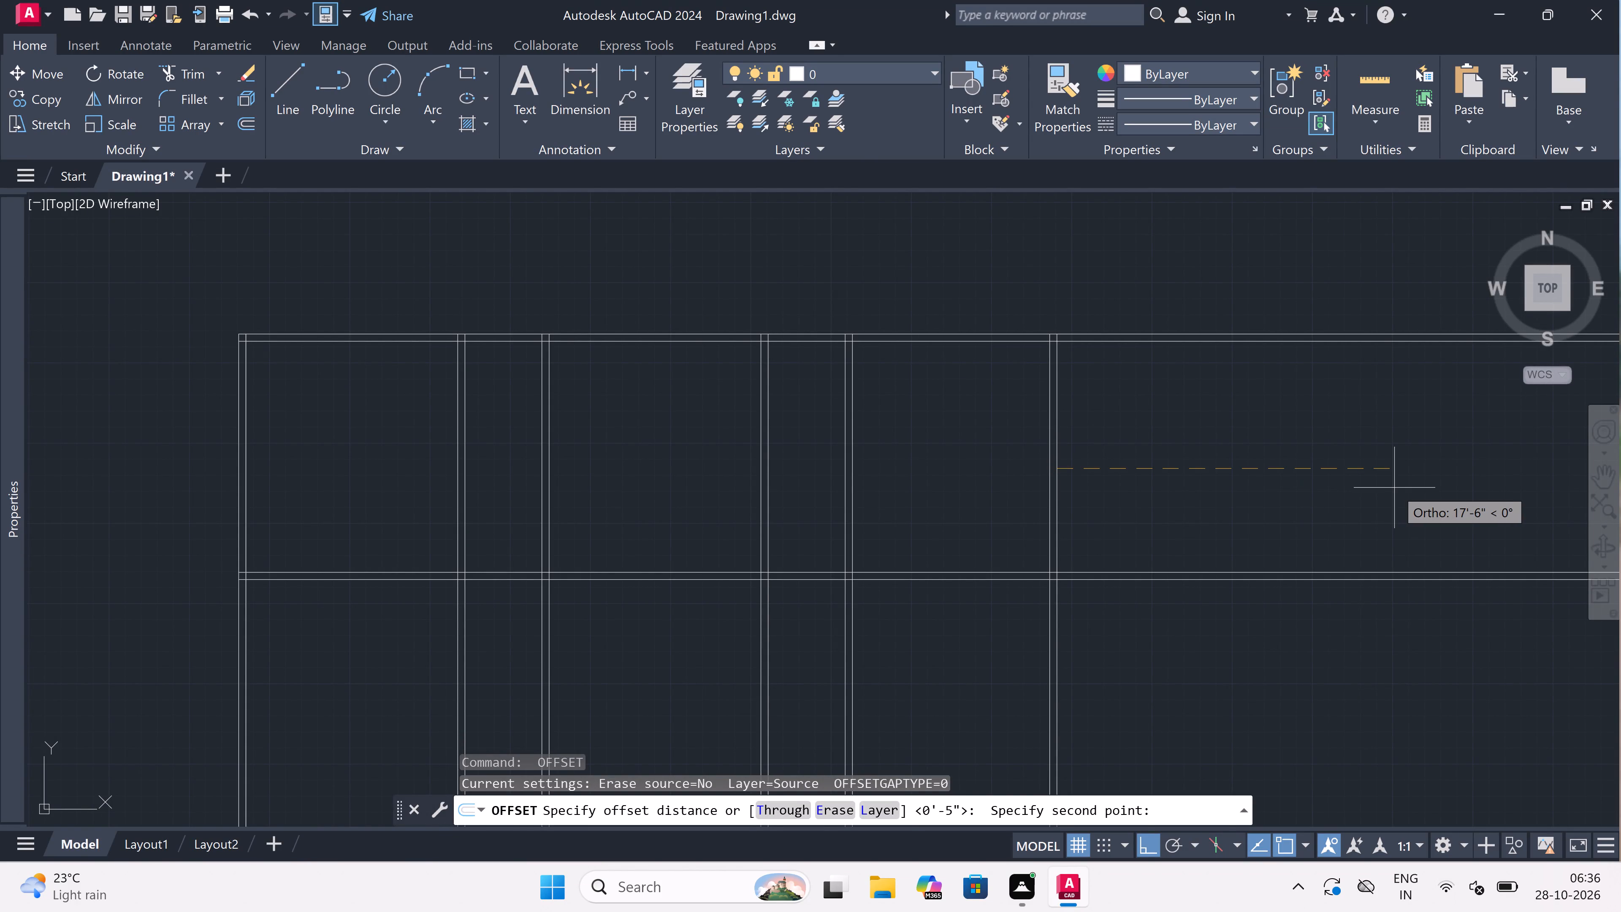
pyautogui.press('1')
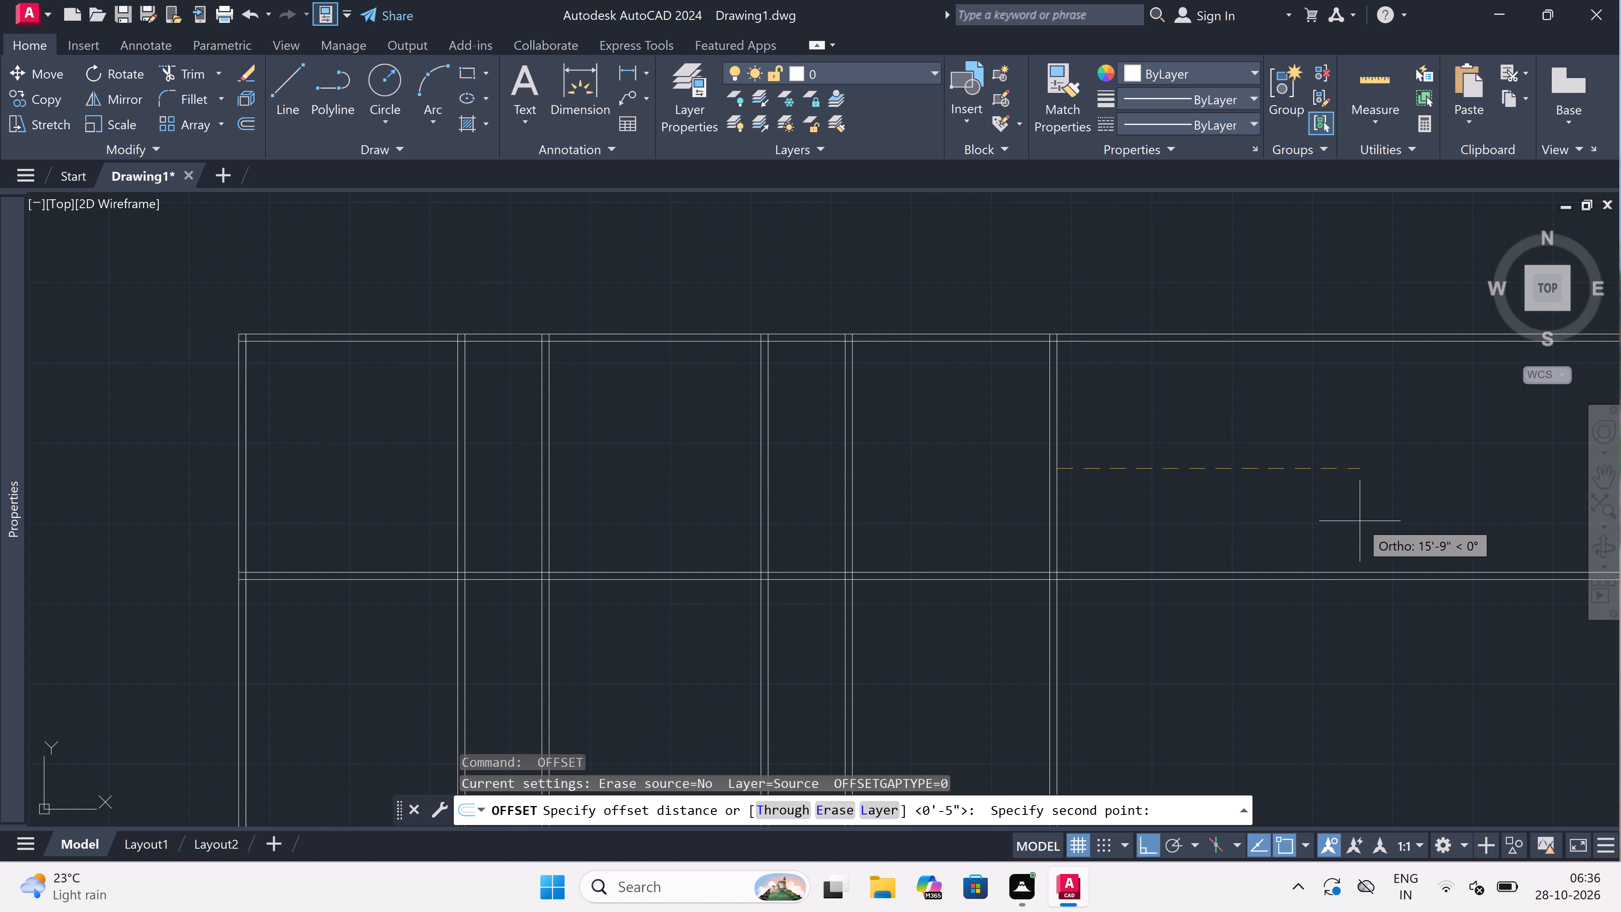
pyautogui.write("0'")
pyautogui.press('3')
pyautogui.hotkey('shift', '"')
pyautogui.press('space')
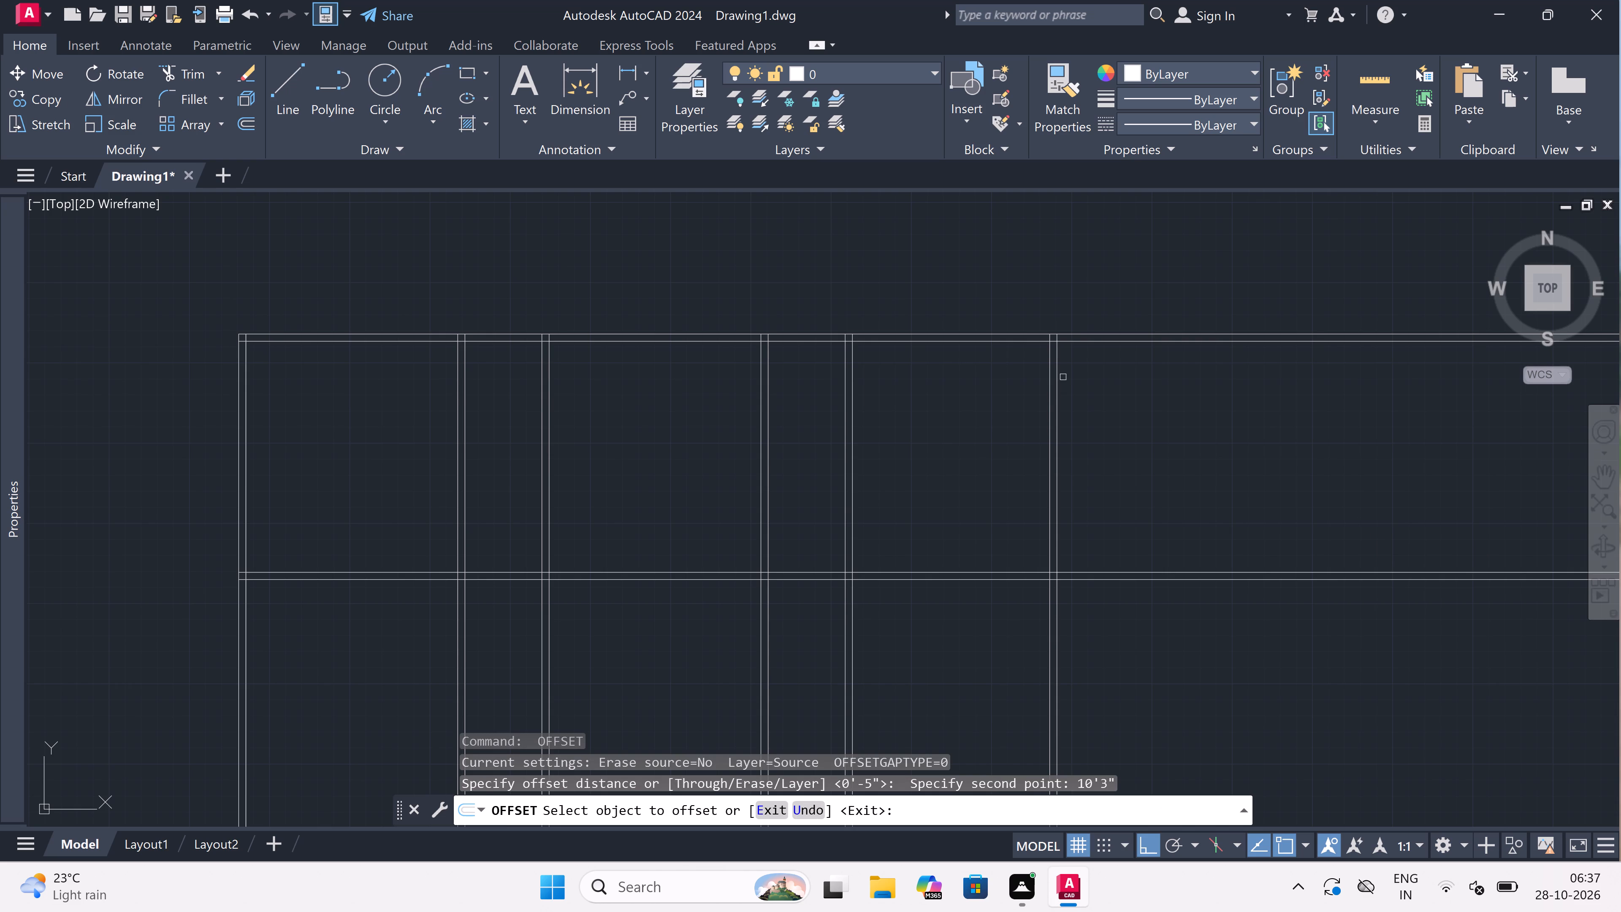
pyautogui.moveTo(1057, 371); pyautogui.dragTo(1153, 389)
pyautogui.click(1164, 391)
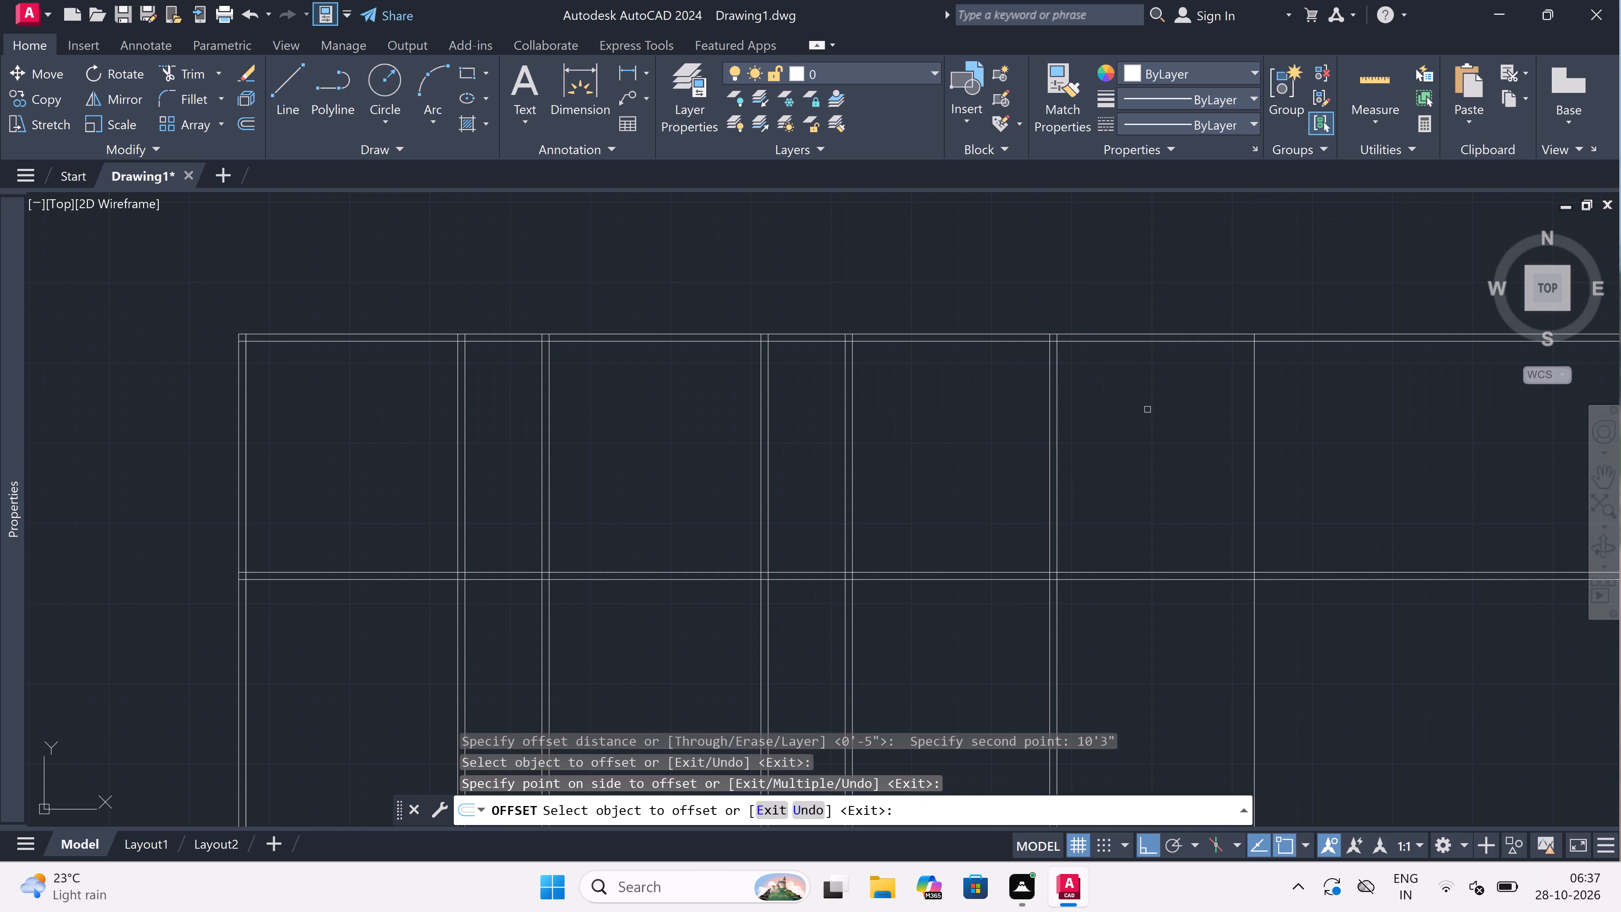
pyautogui.press('Escape')
# Offset the newest vertical line 4.5" to the right to form the sixth wall.
pyautogui.press('space')
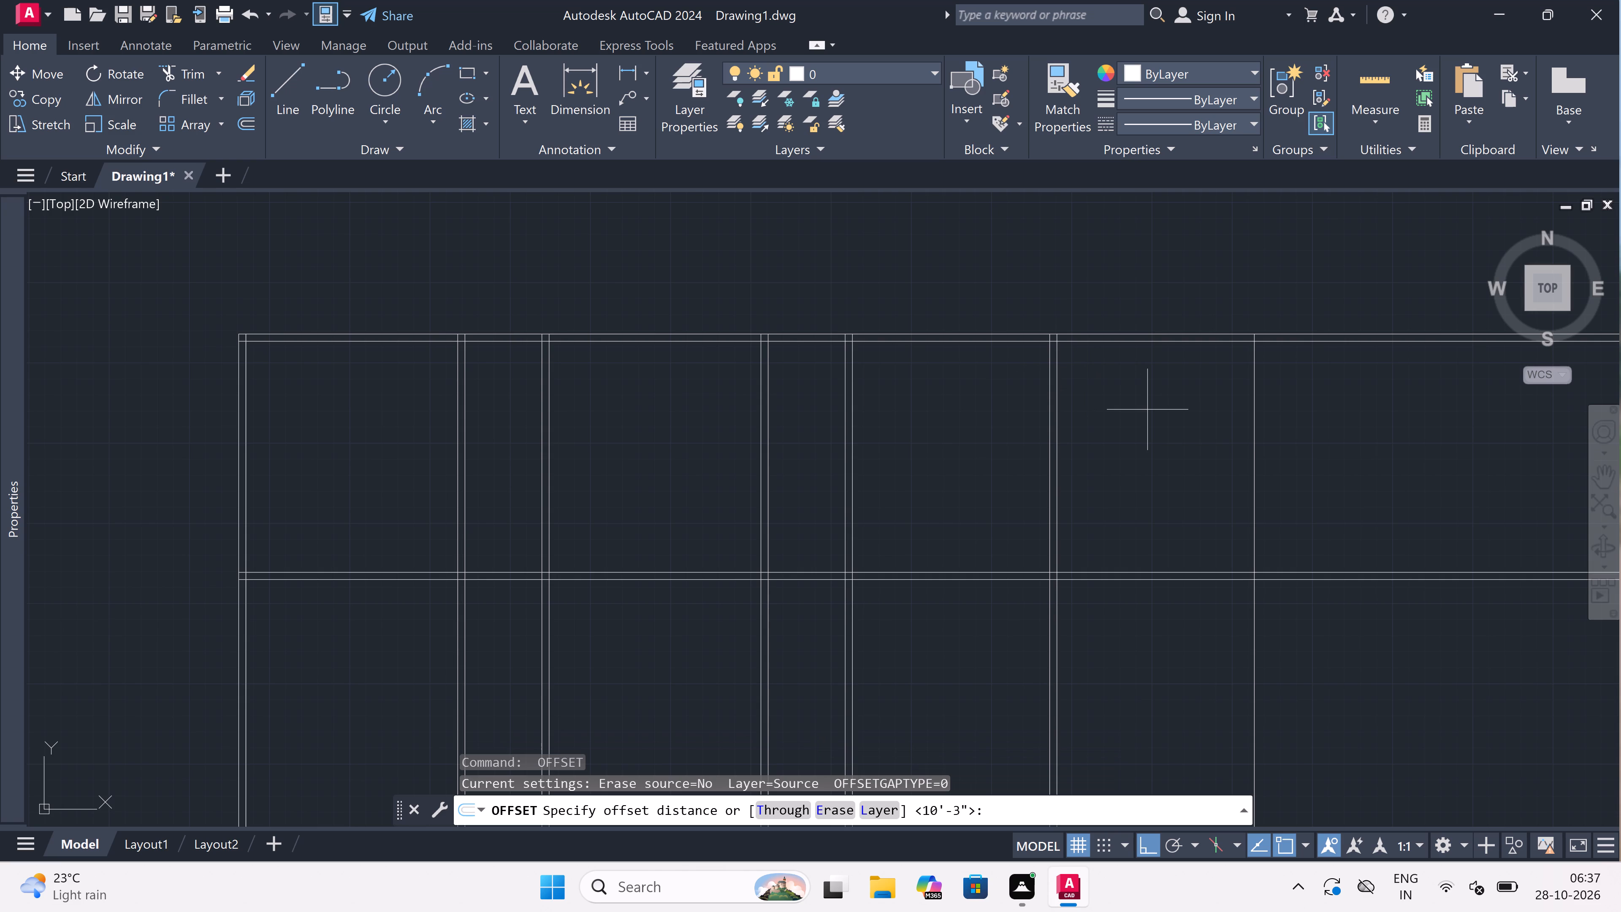
pyautogui.click(1260, 424)
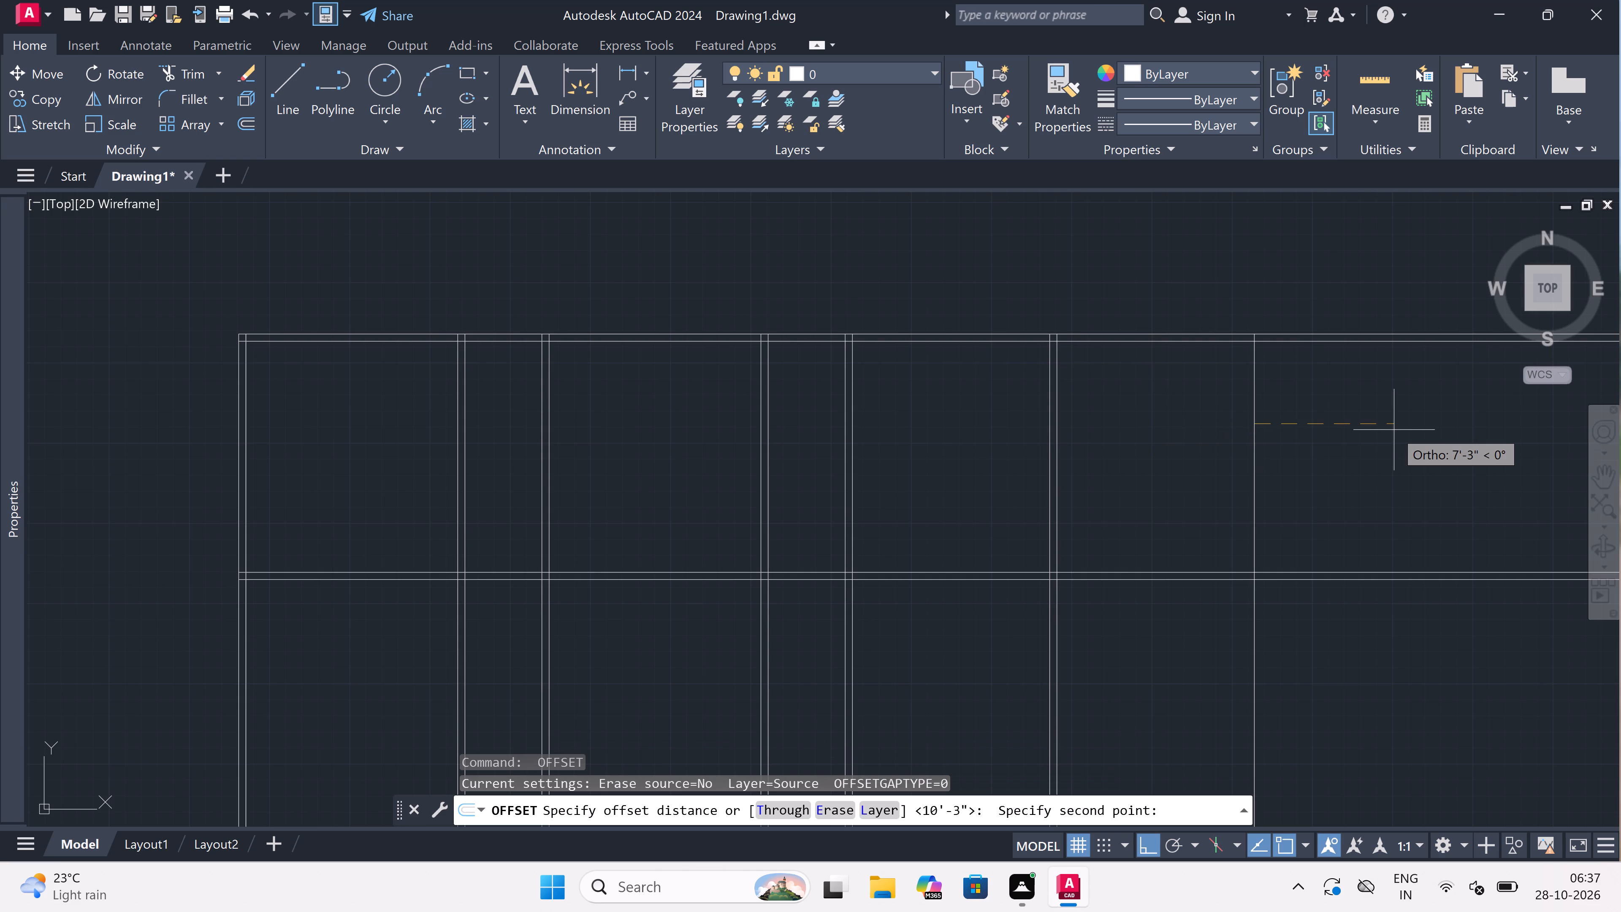
pyautogui.press('4')
pyautogui.write('.5')
pyautogui.write('"')
pyautogui.press('space')
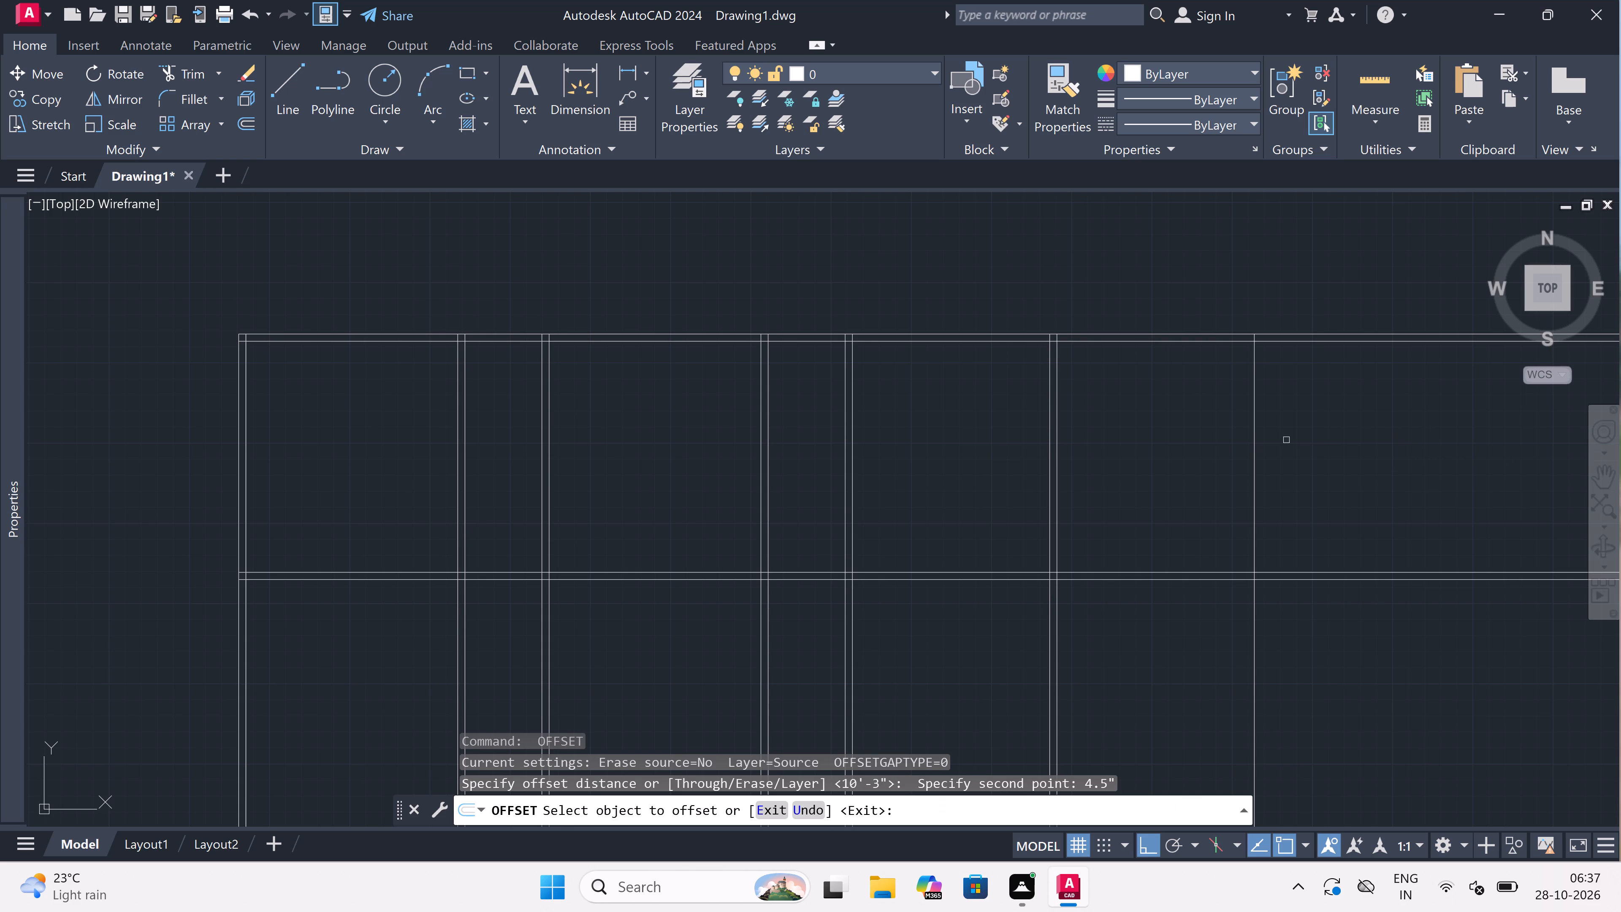
pyautogui.moveTo(1252, 427); pyautogui.dragTo(1319, 434)
pyautogui.click(1358, 434)
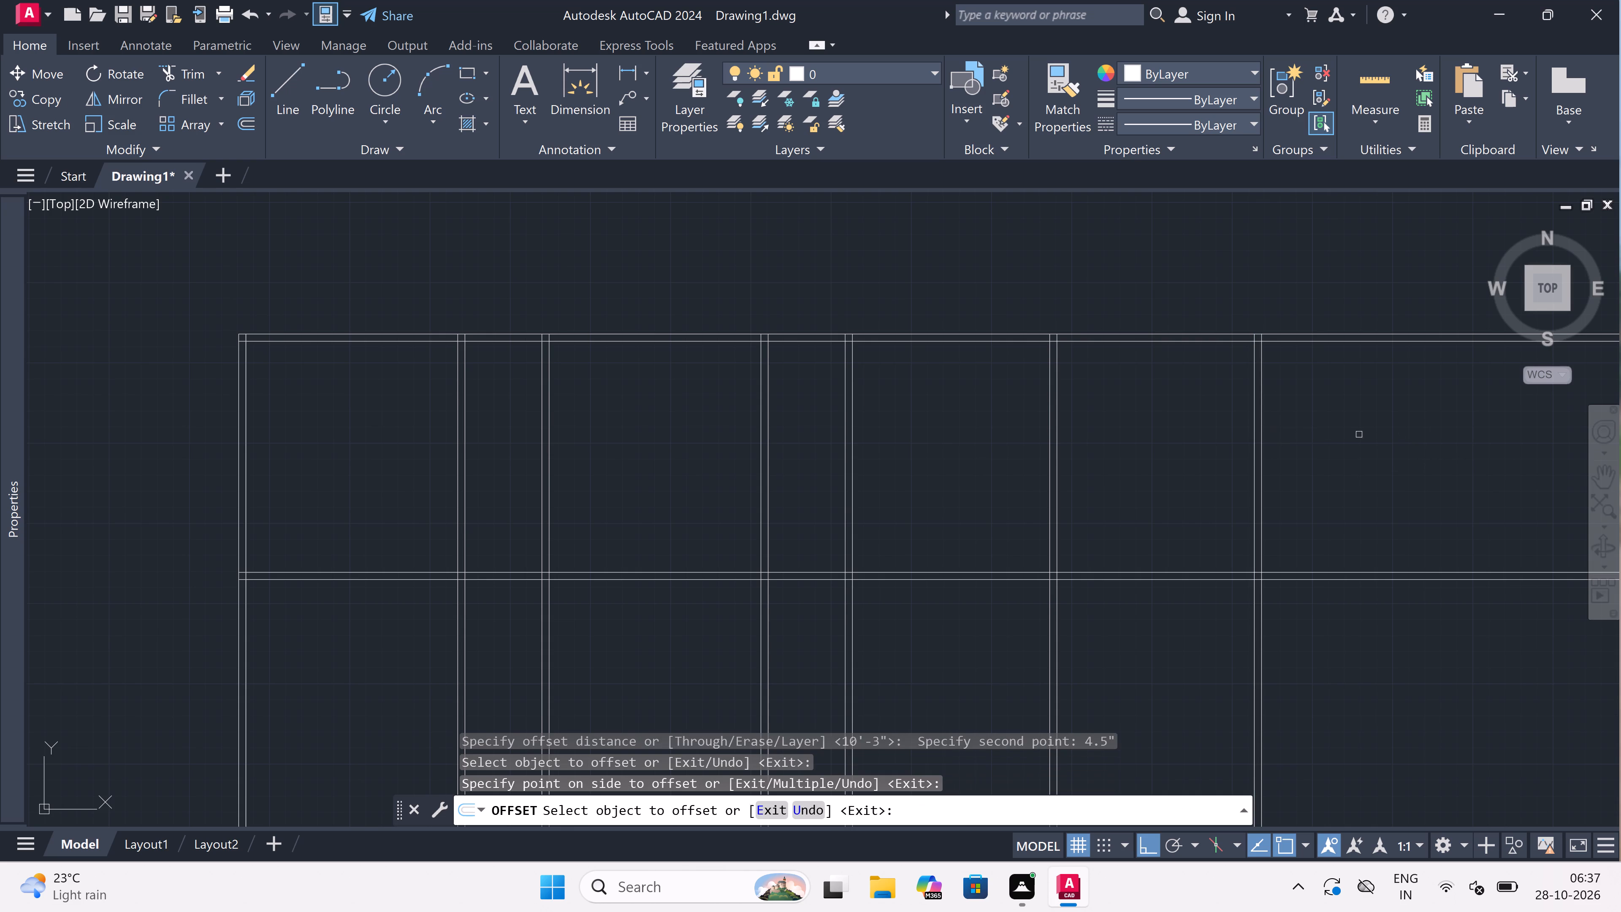
pyautogui.press('Escape')
# Trim the top and middle horizontal wall lines that extend to the right beyond the sixth wall.
pyautogui.write('tr')
pyautogui.press('space')
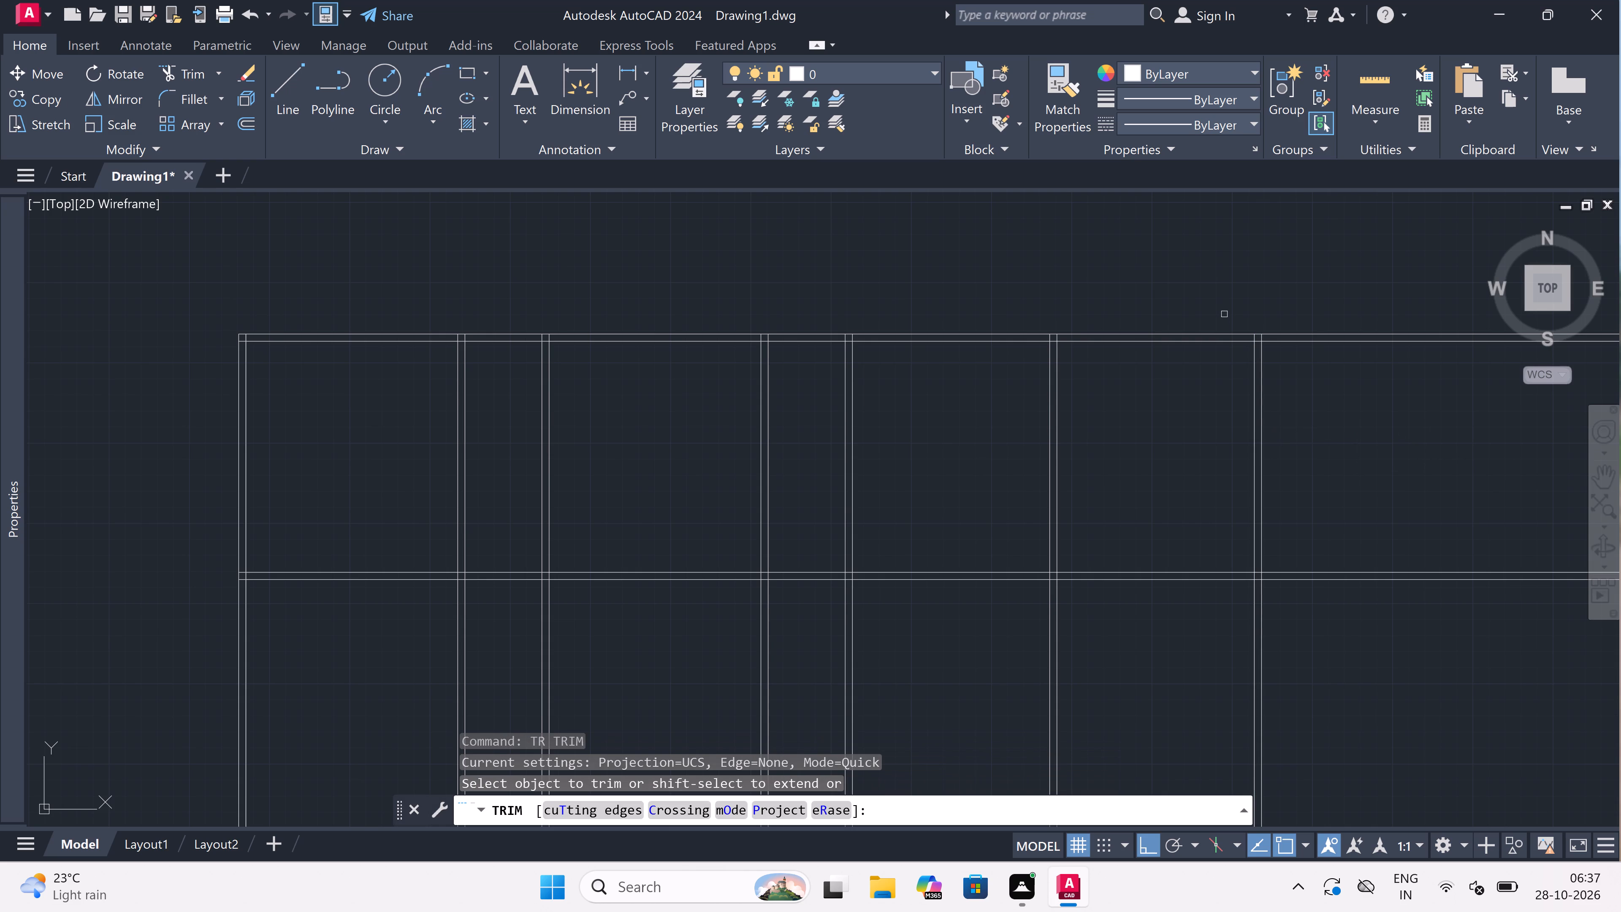
pyautogui.moveTo(1298, 282); pyautogui.dragTo(1307, 312)
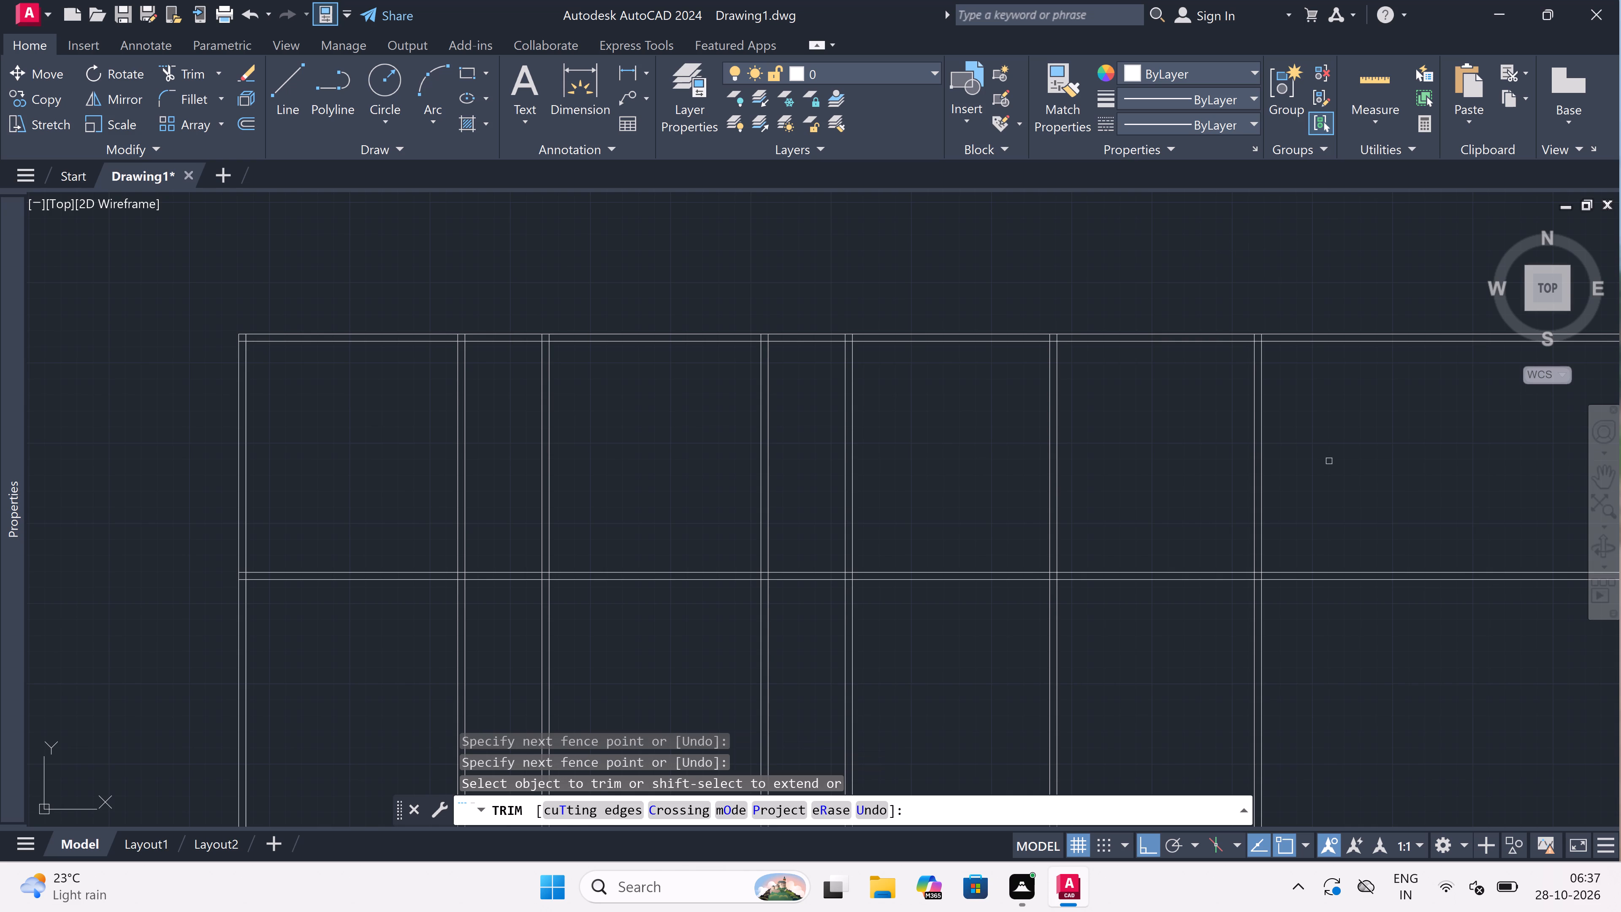
pyautogui.moveTo(1338, 611); pyautogui.dragTo(1335, 579)
pyautogui.moveTo(1279, 292); pyautogui.dragTo(1283, 343)
pyautogui.click(1294, 577)
pyautogui.click(1292, 567)
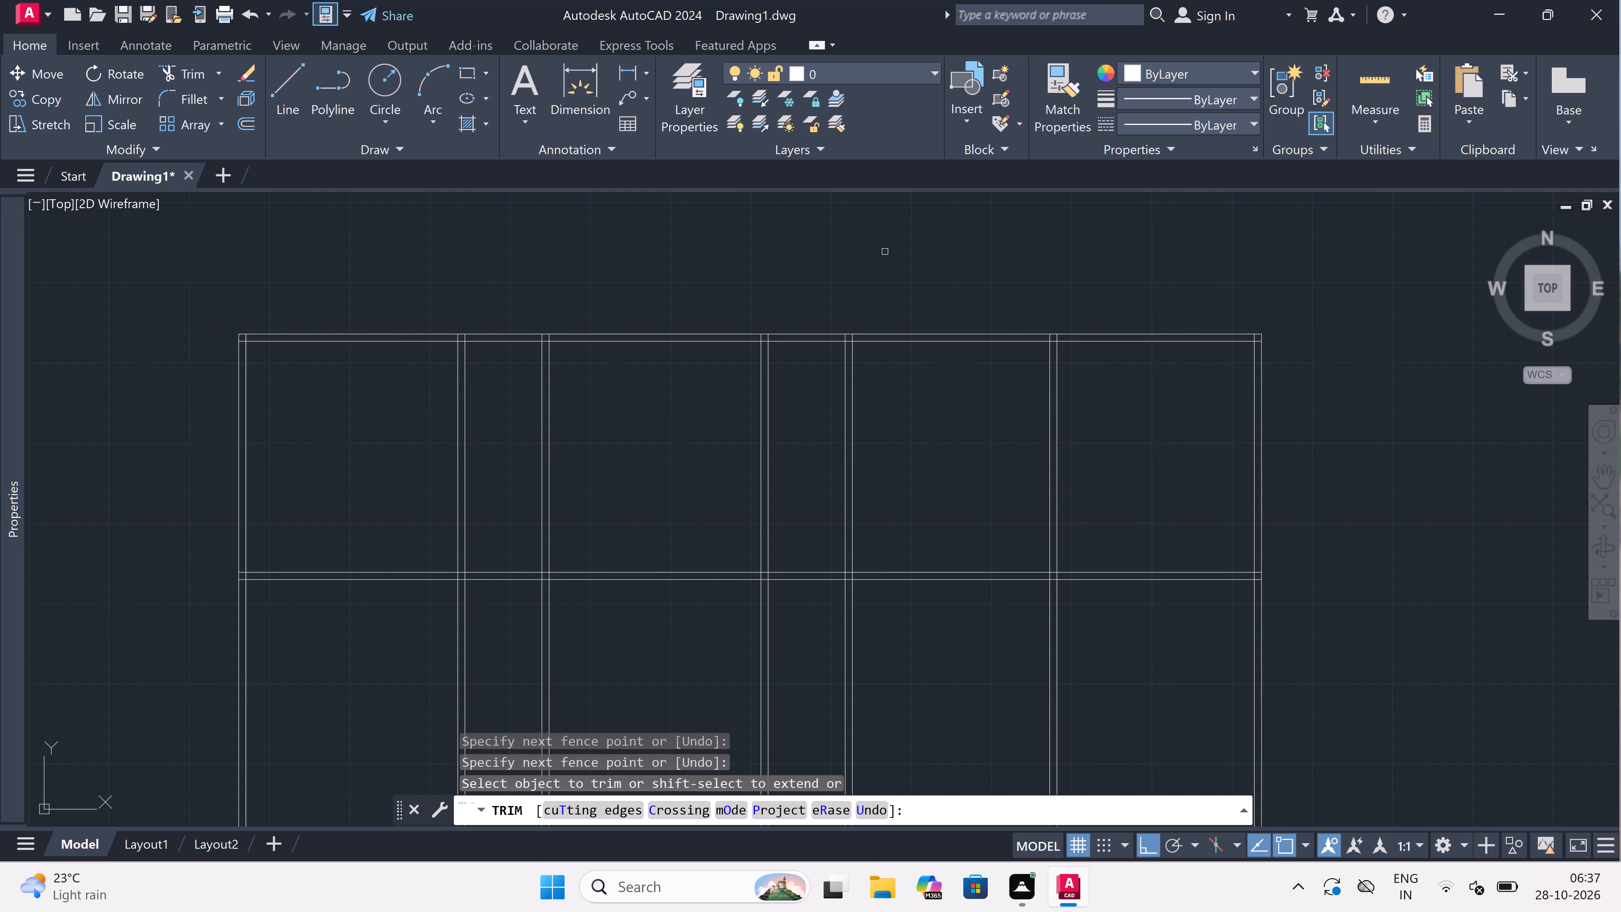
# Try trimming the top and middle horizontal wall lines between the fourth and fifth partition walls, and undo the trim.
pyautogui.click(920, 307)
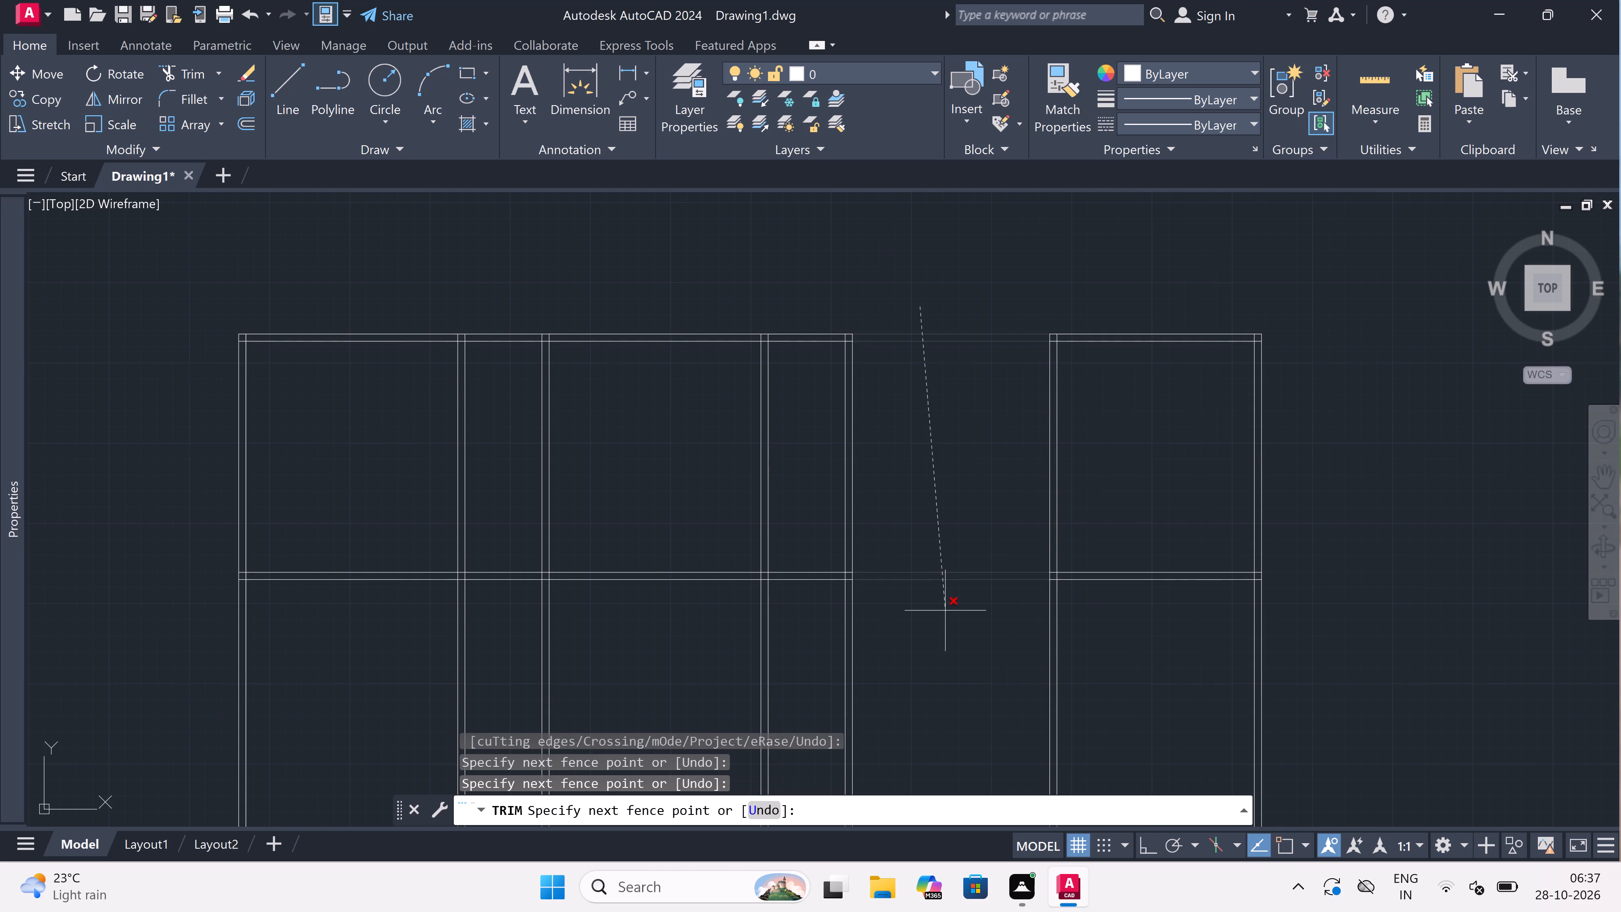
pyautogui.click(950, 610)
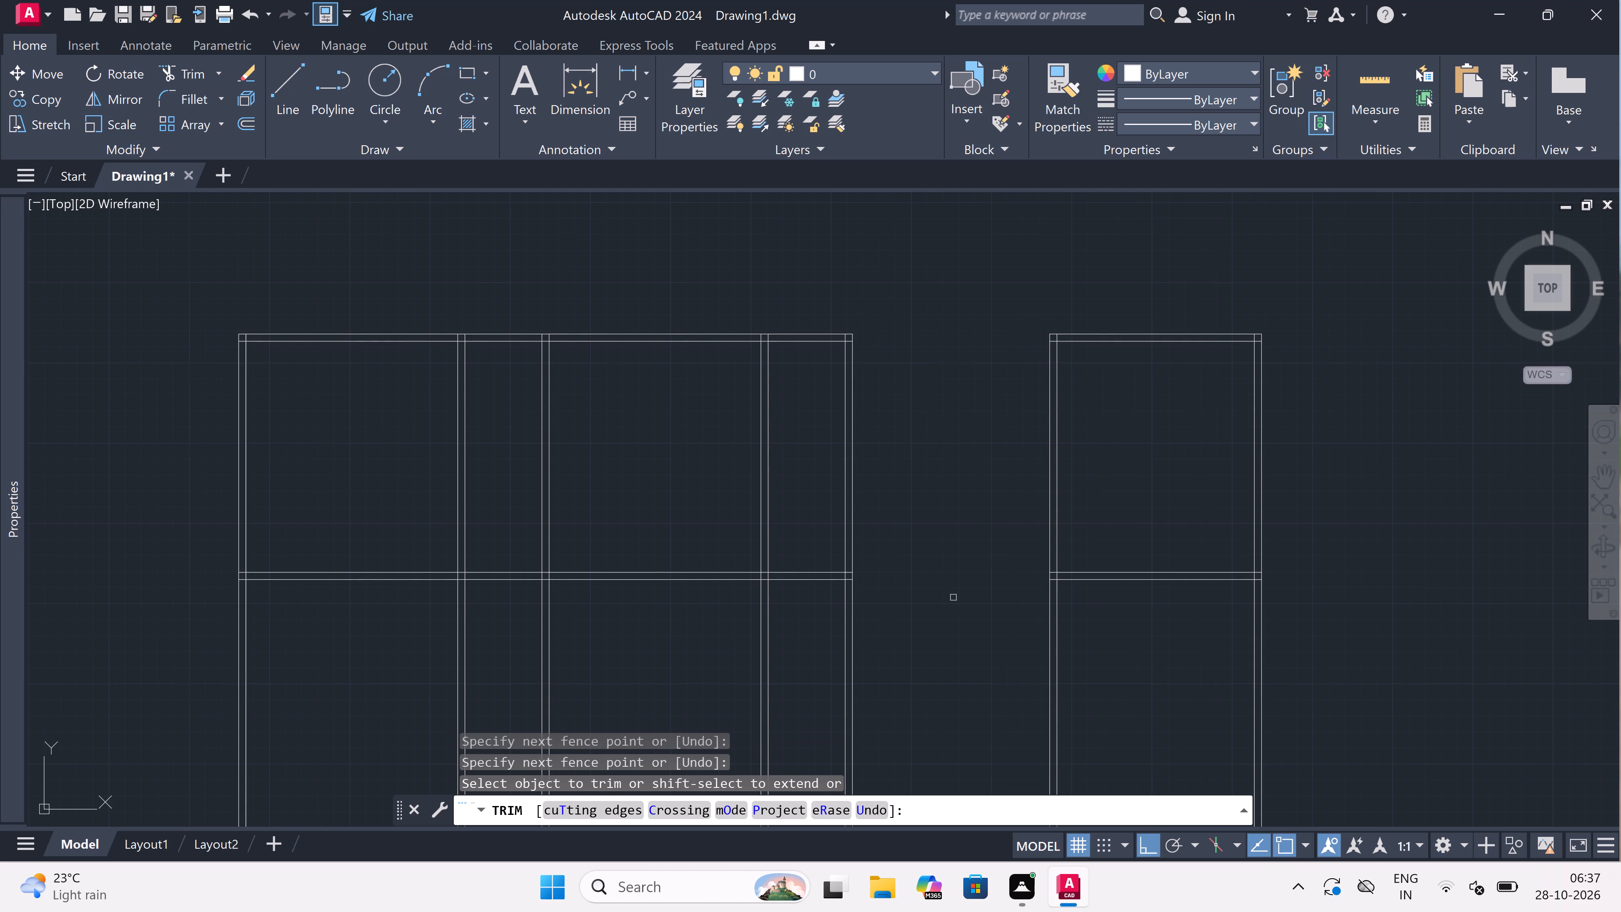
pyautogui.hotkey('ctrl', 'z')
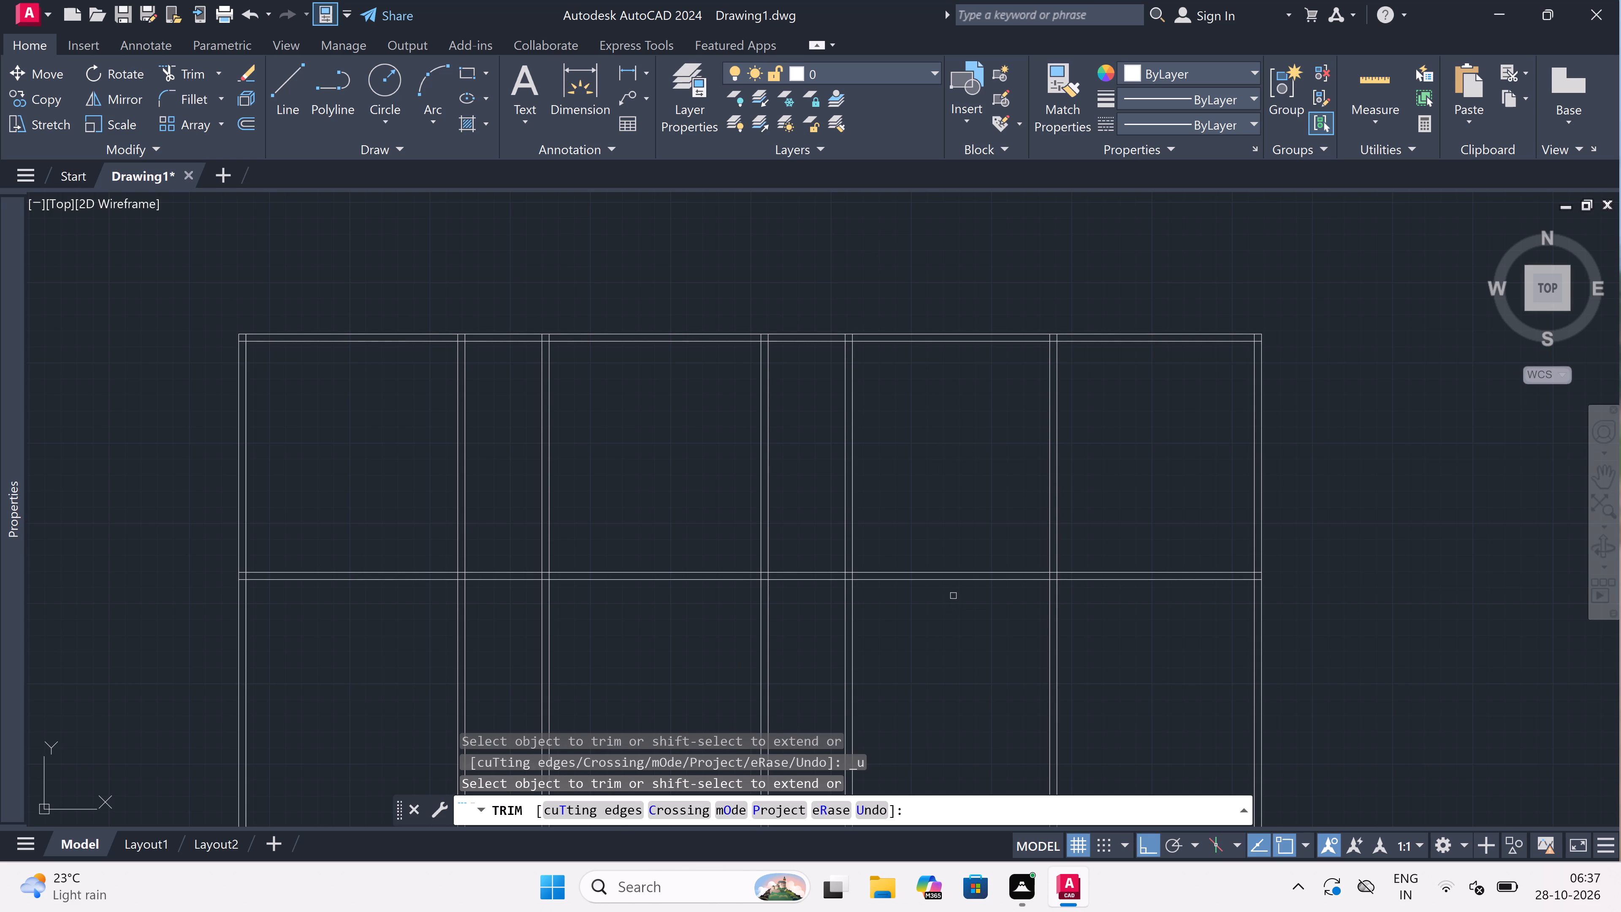
# Trim the top and middle horizontal wall lines between the fourth and fifth partition walls.
pyautogui.moveTo(956, 641); pyautogui.dragTo(956, 632)
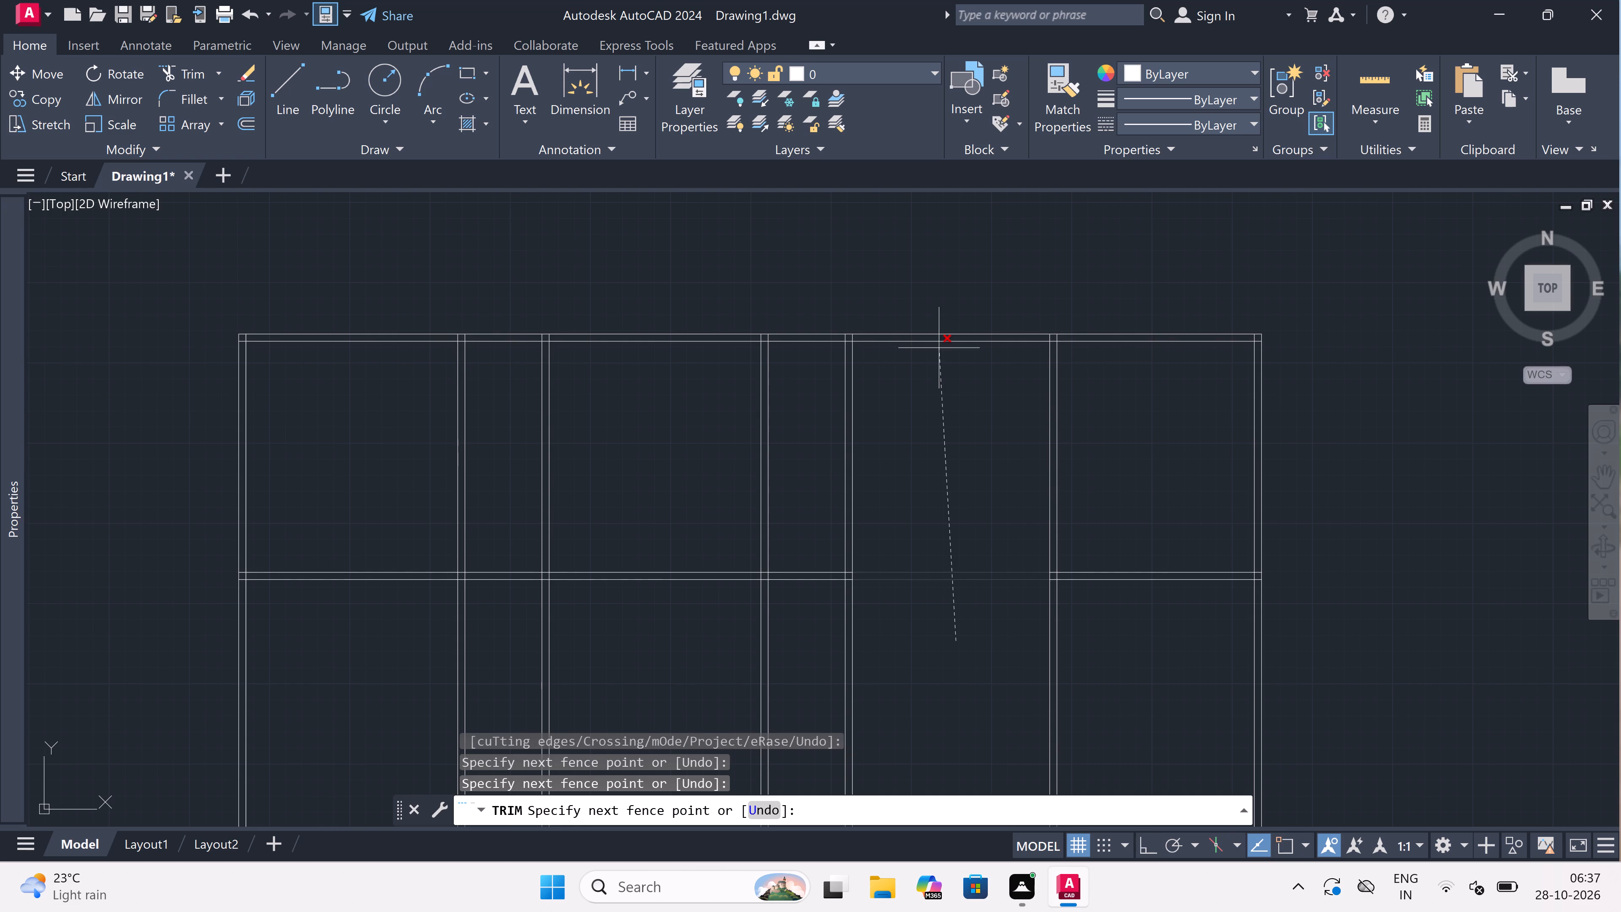
pyautogui.click(934, 304)
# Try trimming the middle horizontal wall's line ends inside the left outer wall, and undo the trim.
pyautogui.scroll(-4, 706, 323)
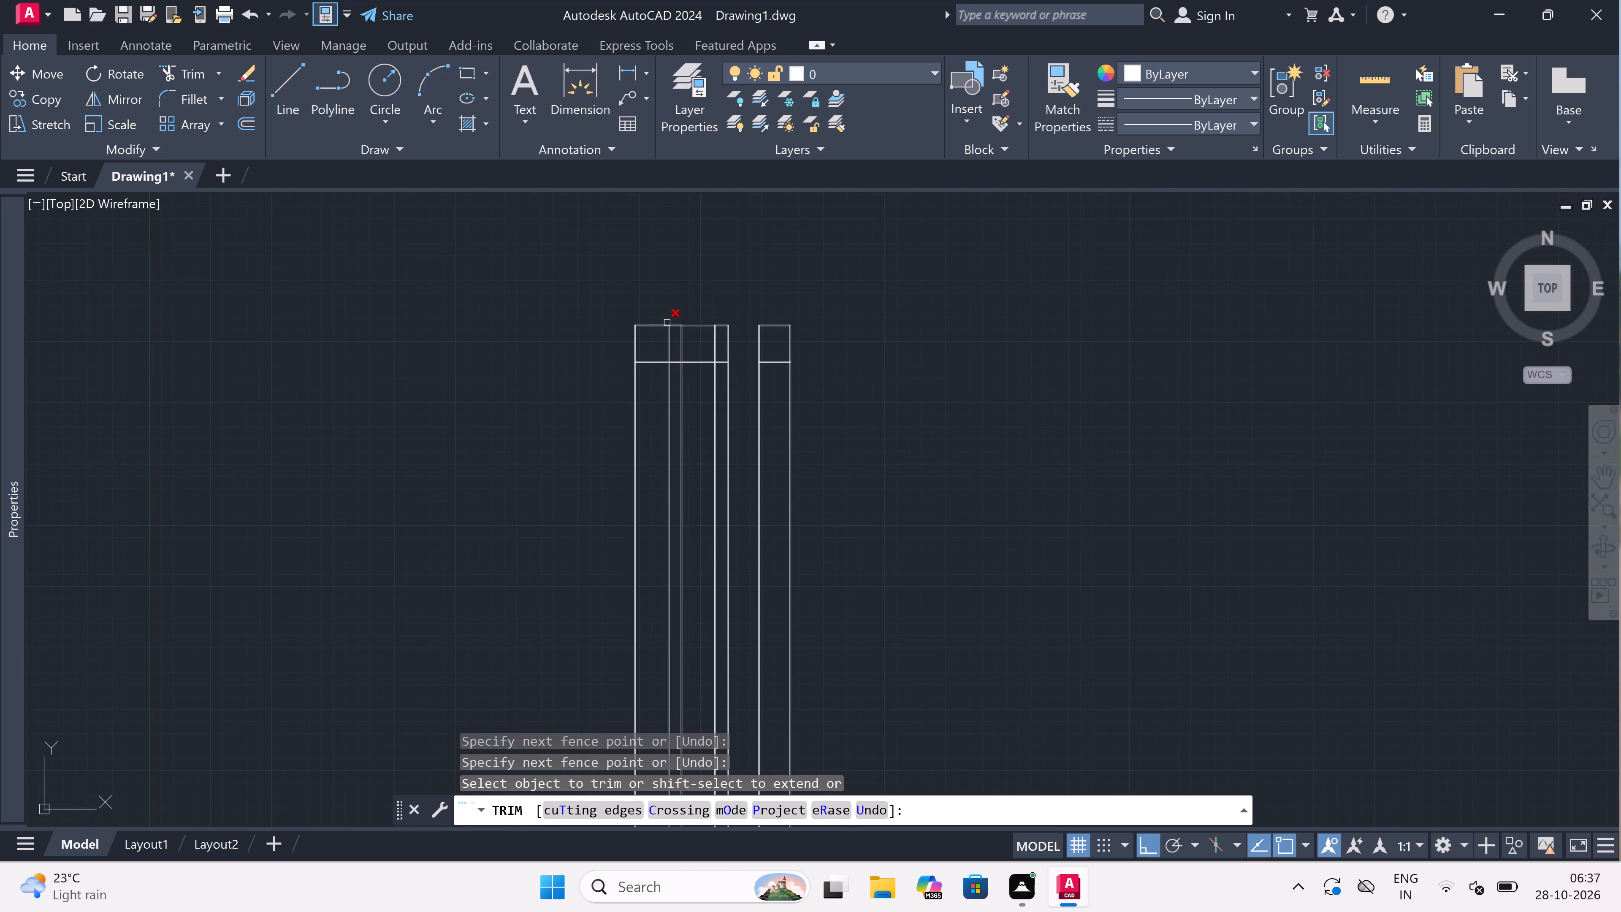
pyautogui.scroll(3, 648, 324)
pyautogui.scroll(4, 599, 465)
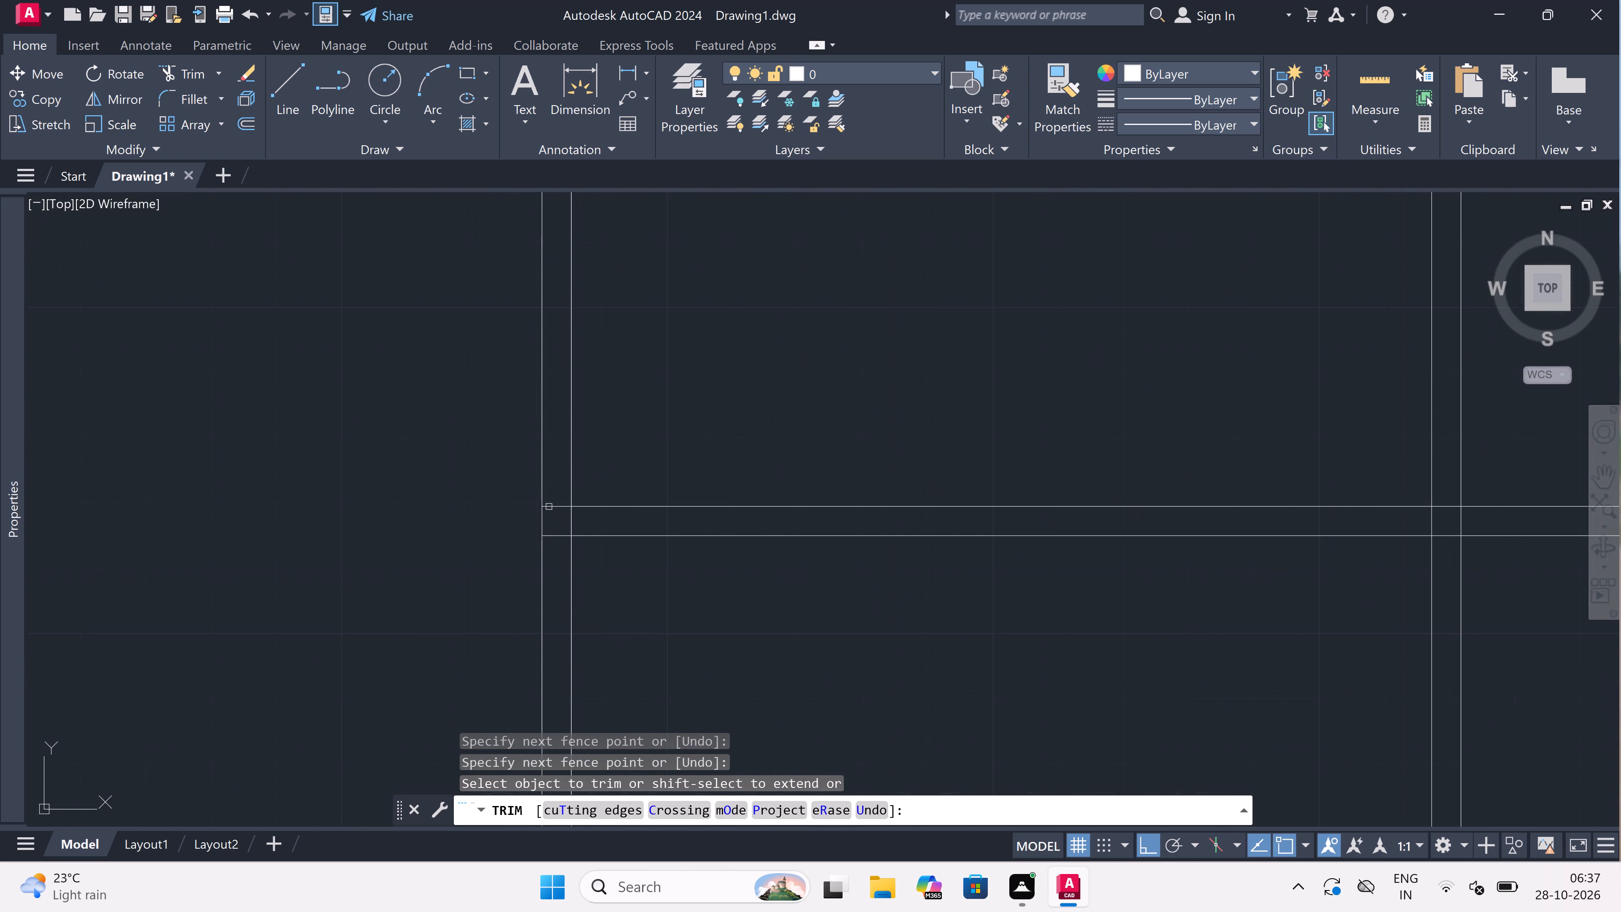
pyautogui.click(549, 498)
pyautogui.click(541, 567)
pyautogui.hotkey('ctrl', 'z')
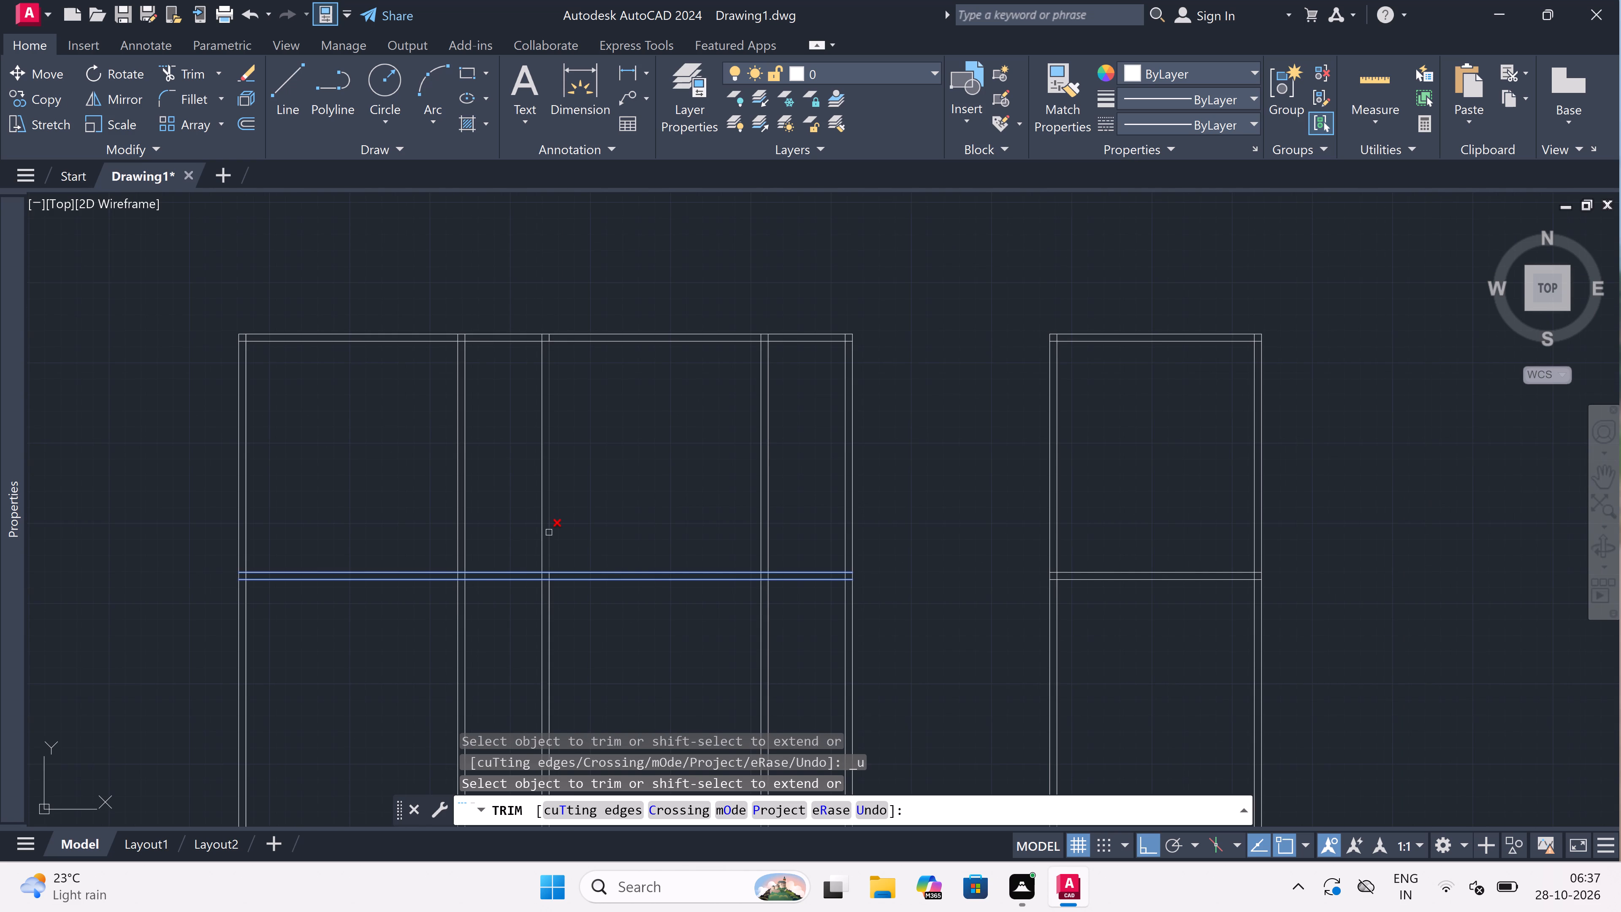
# Trim the overlapping line segments where the middle horizontal wall meets the left outer wall, opening the junction.
pyautogui.scroll(-4, 543, 530)
pyautogui.scroll(2, 486, 532)
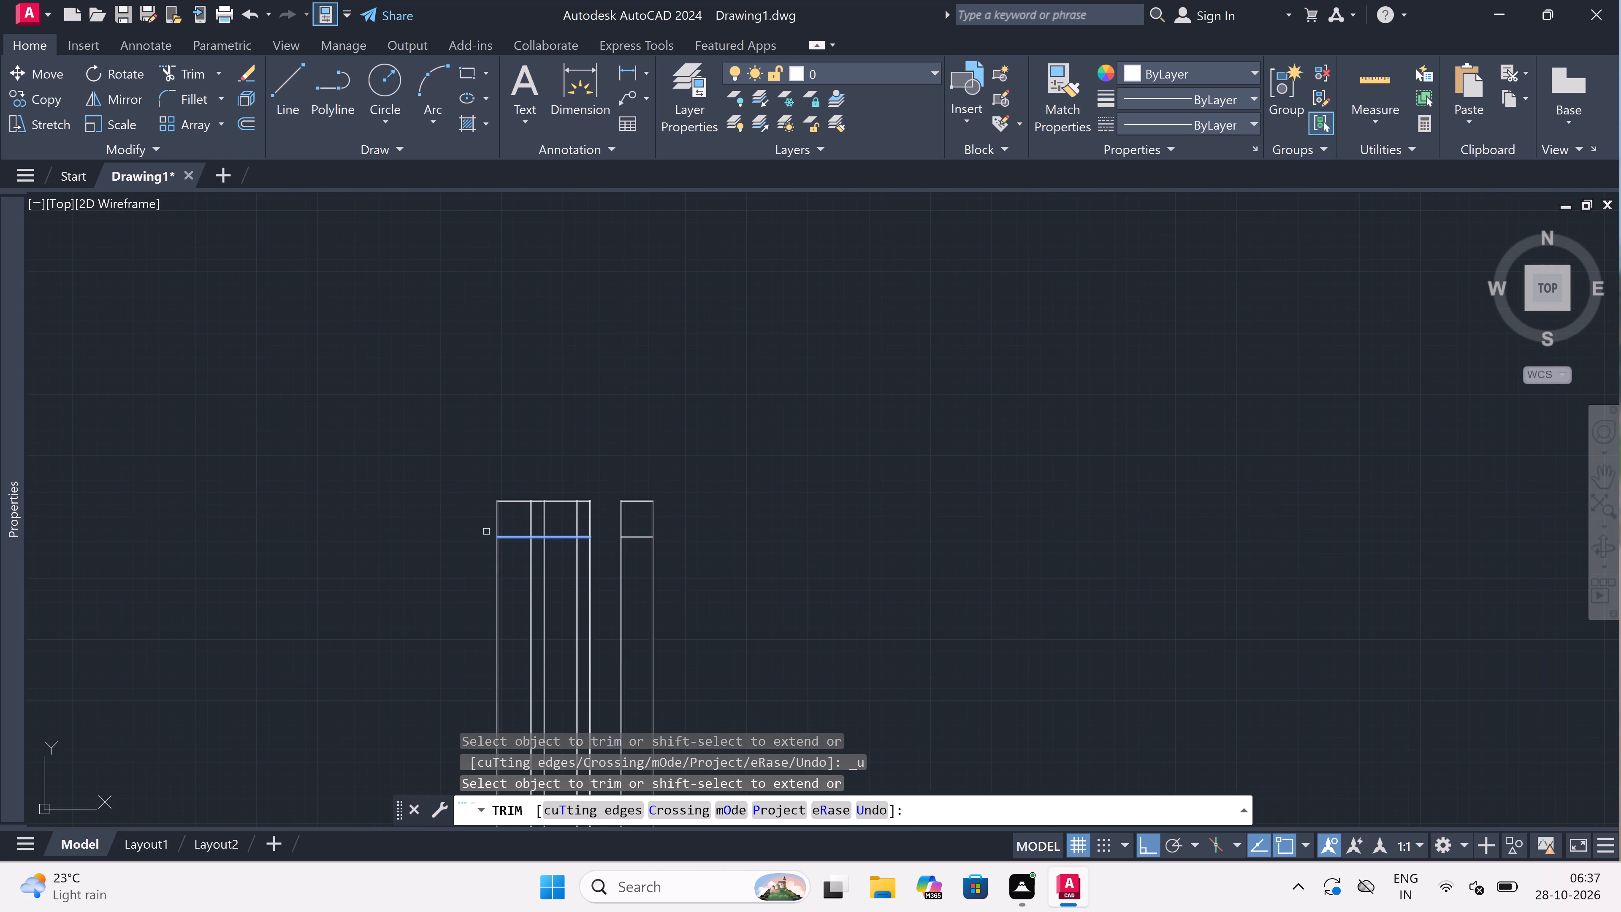
pyautogui.scroll(3, 552, 559)
pyautogui.scroll(1, 418, 496)
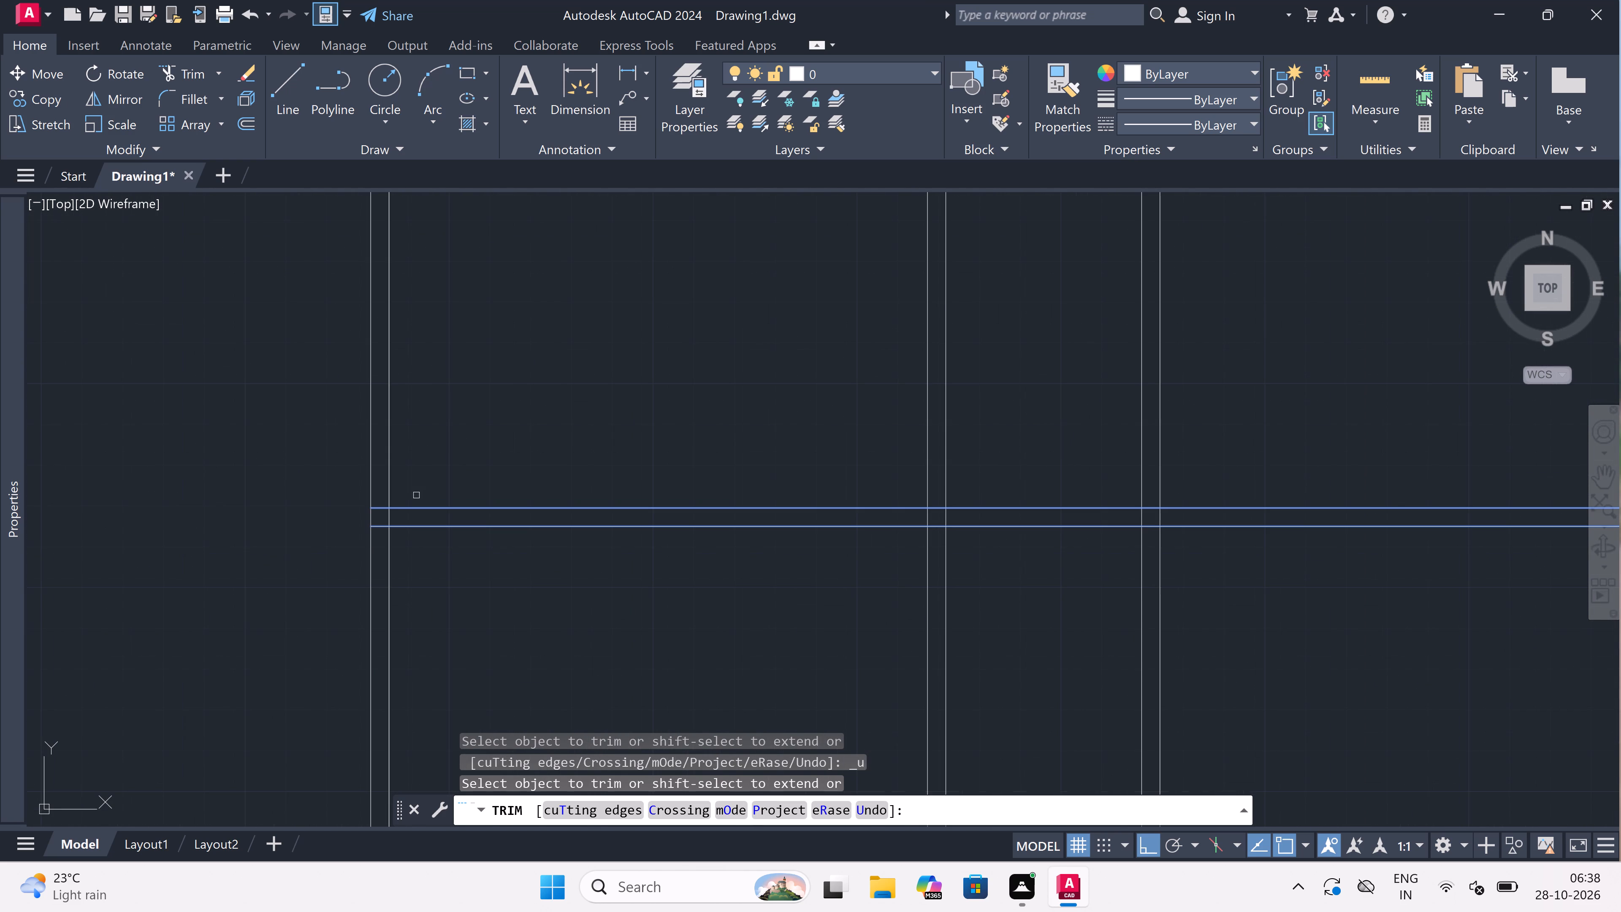
pyautogui.scroll(3, 399, 511)
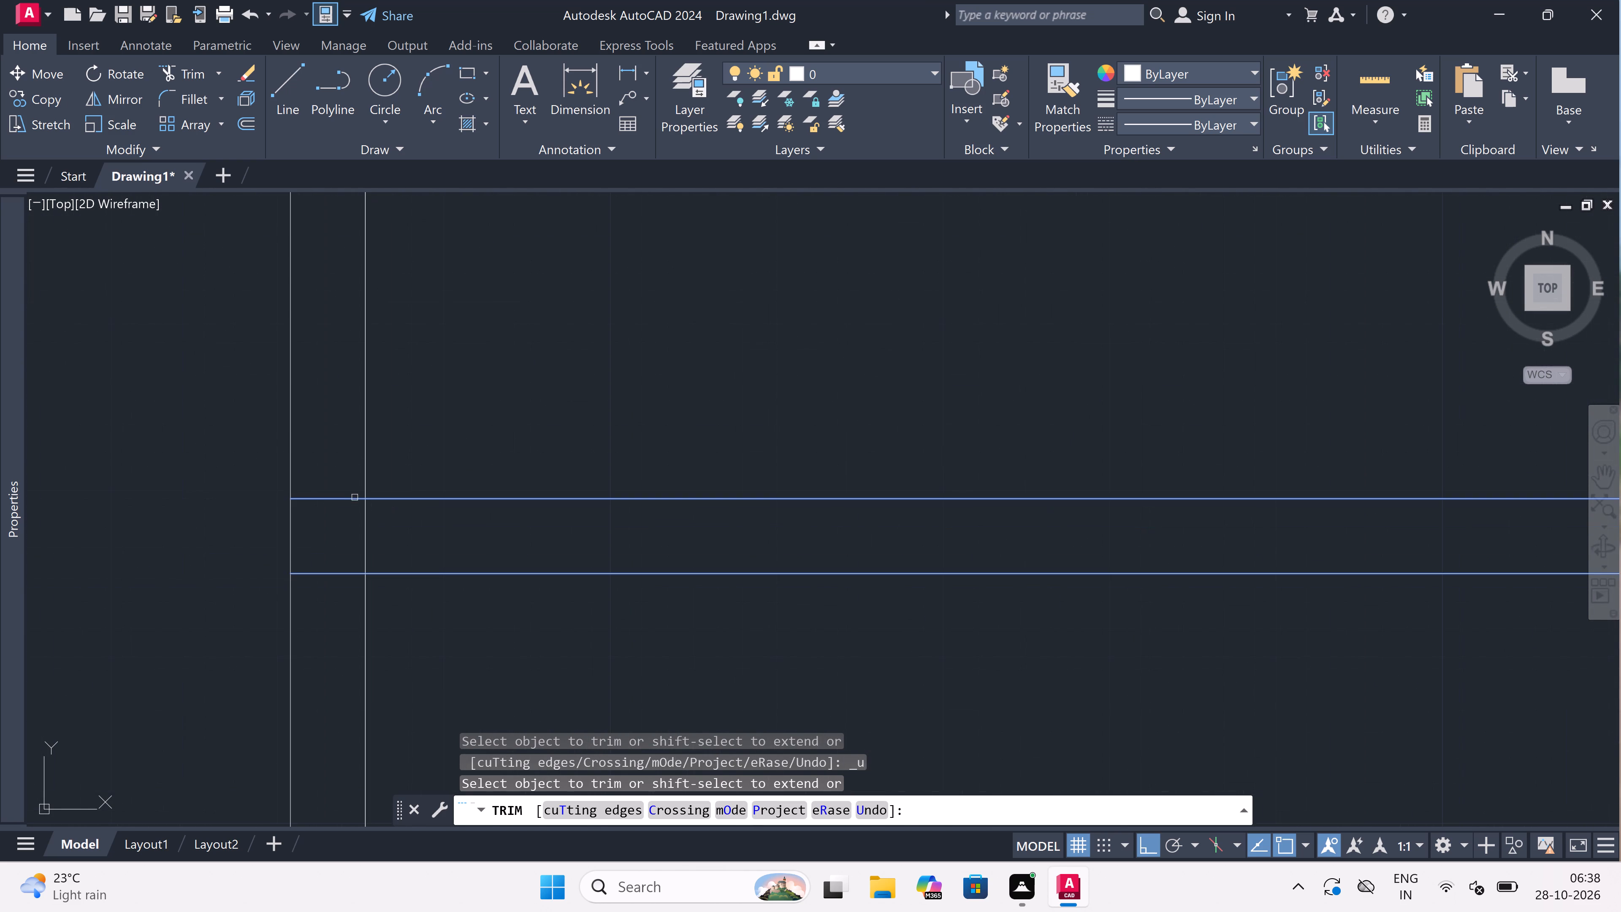
pyautogui.click(350, 487)
pyautogui.moveTo(327, 593); pyautogui.dragTo(326, 582)
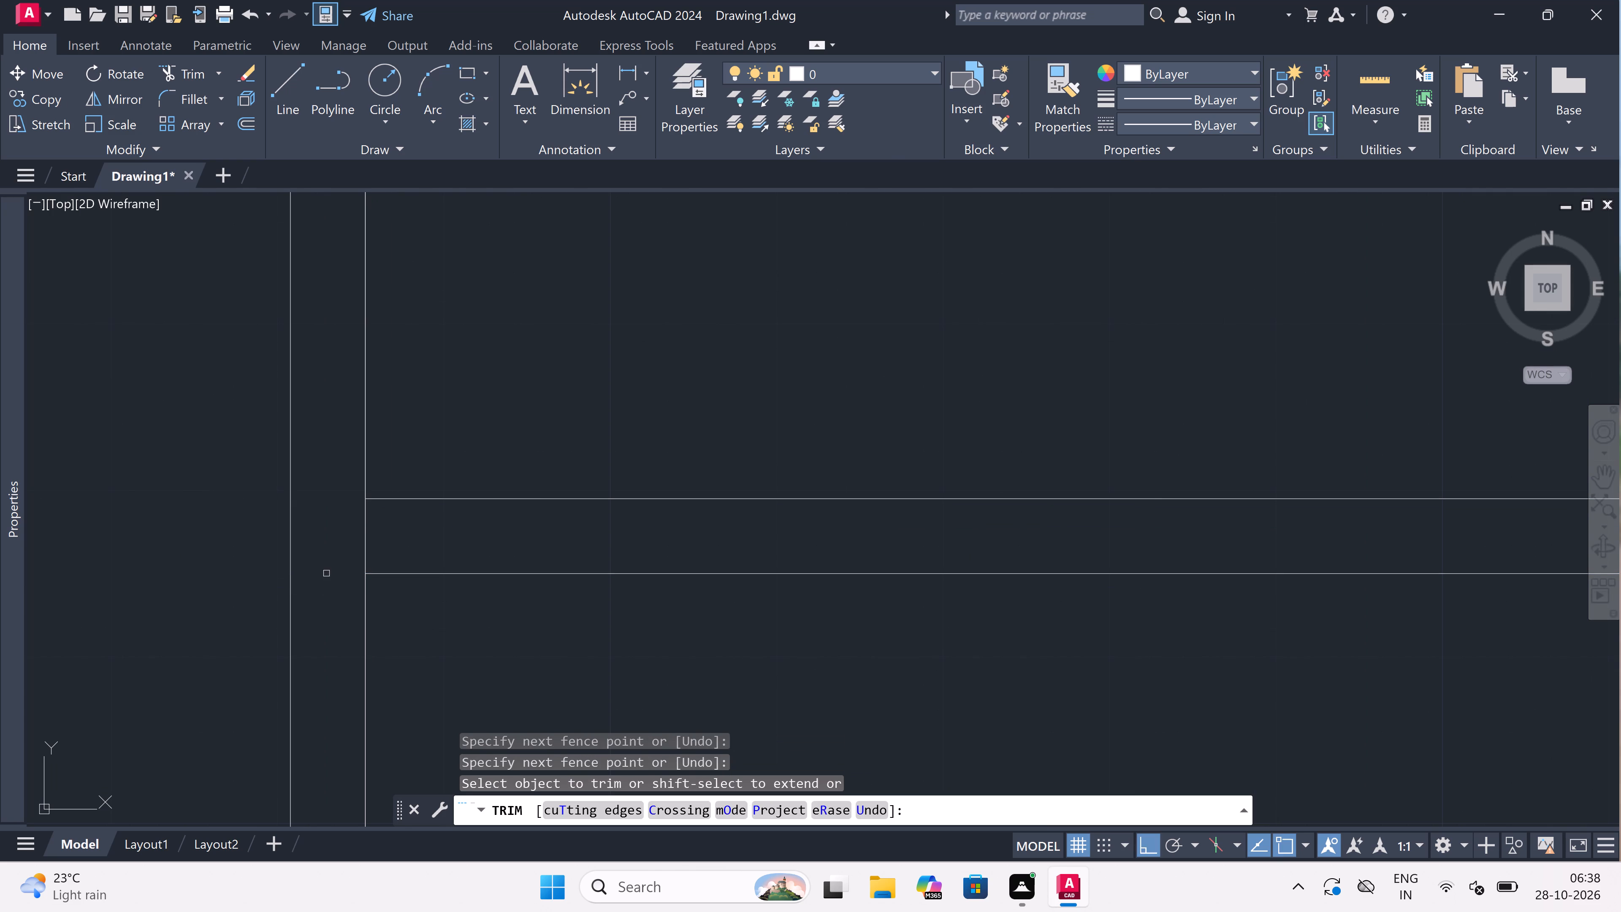
pyautogui.click(350, 527)
pyautogui.click(441, 540)
# Trim the overlapping inner line ends at the corner where the left outer wall meets the top wall.
pyautogui.scroll(-5, 440, 539)
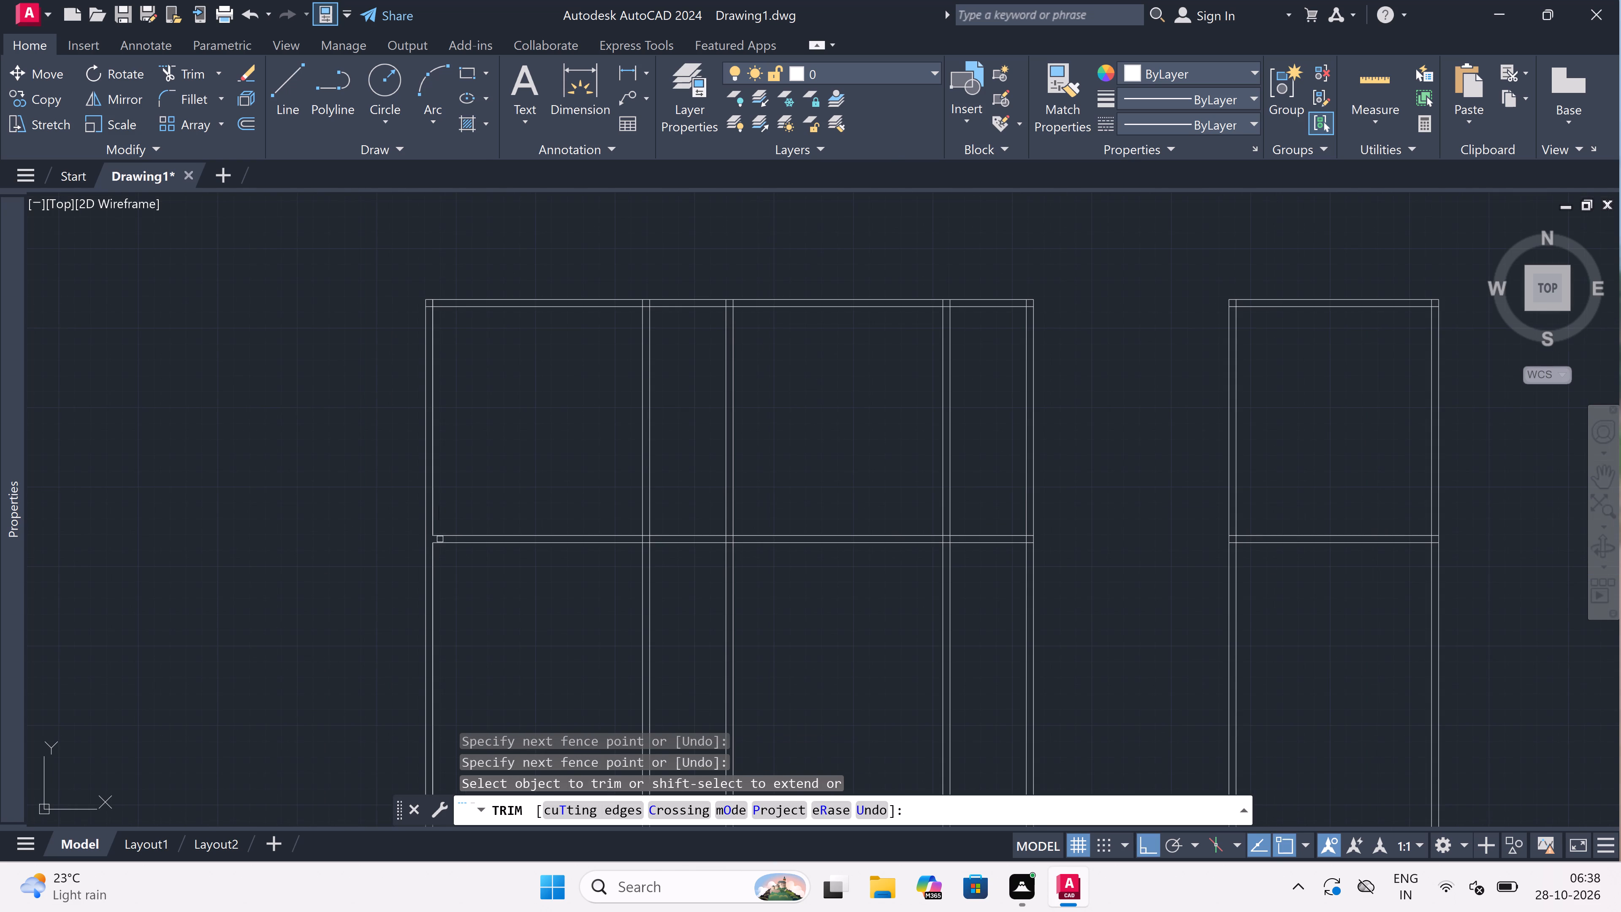
pyautogui.scroll(3, 402, 272)
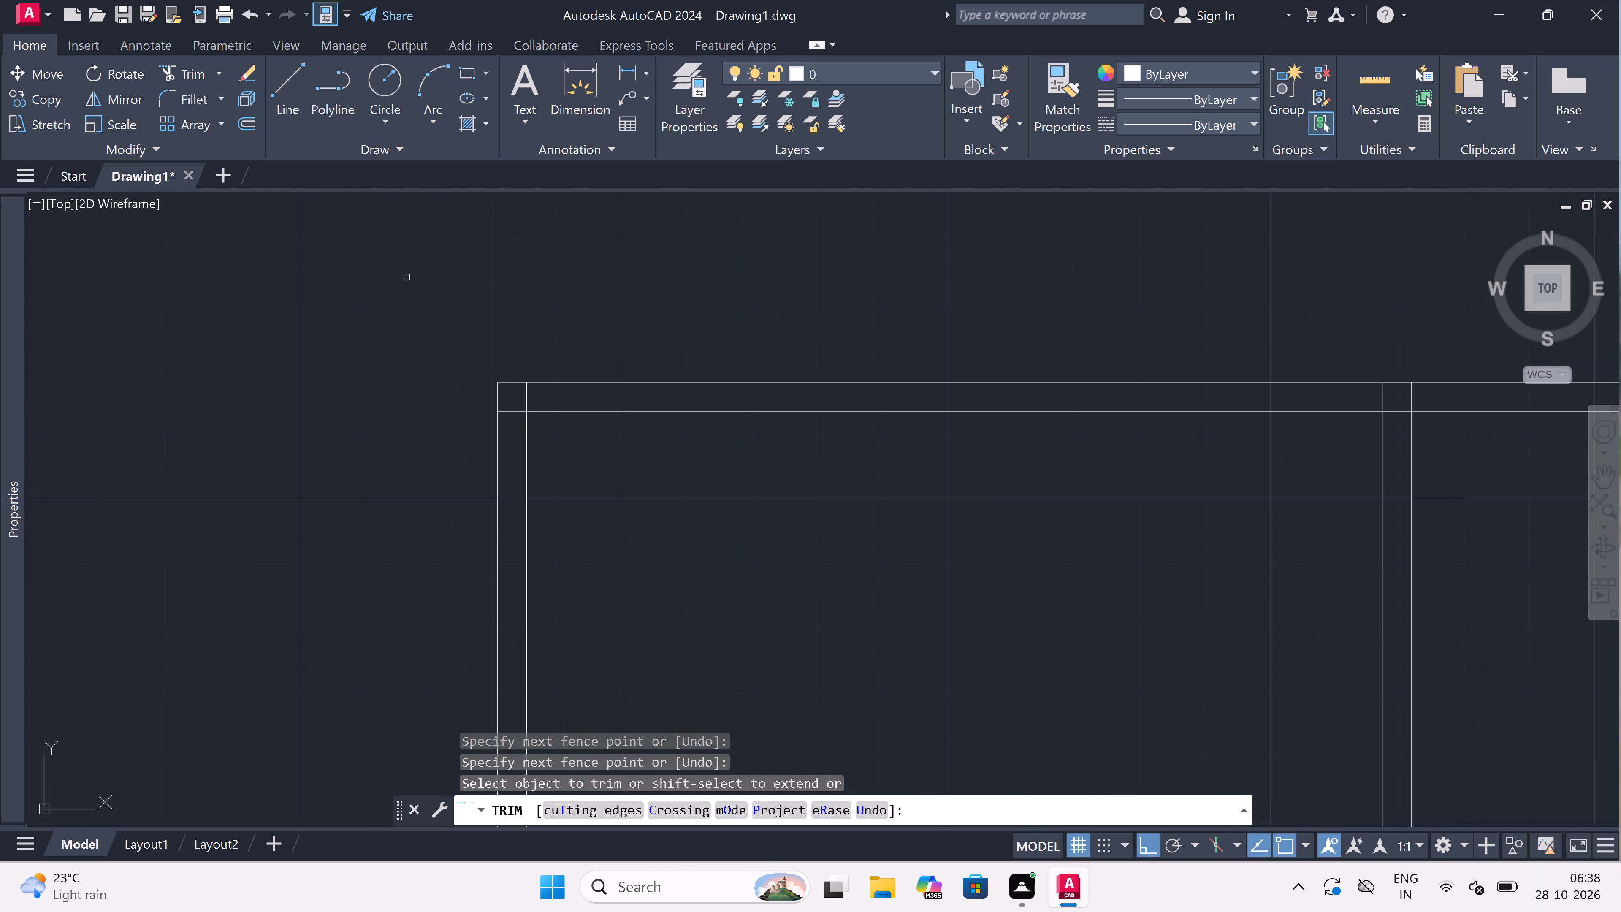
pyautogui.scroll(2, 481, 410)
pyautogui.scroll(1, 688, 332)
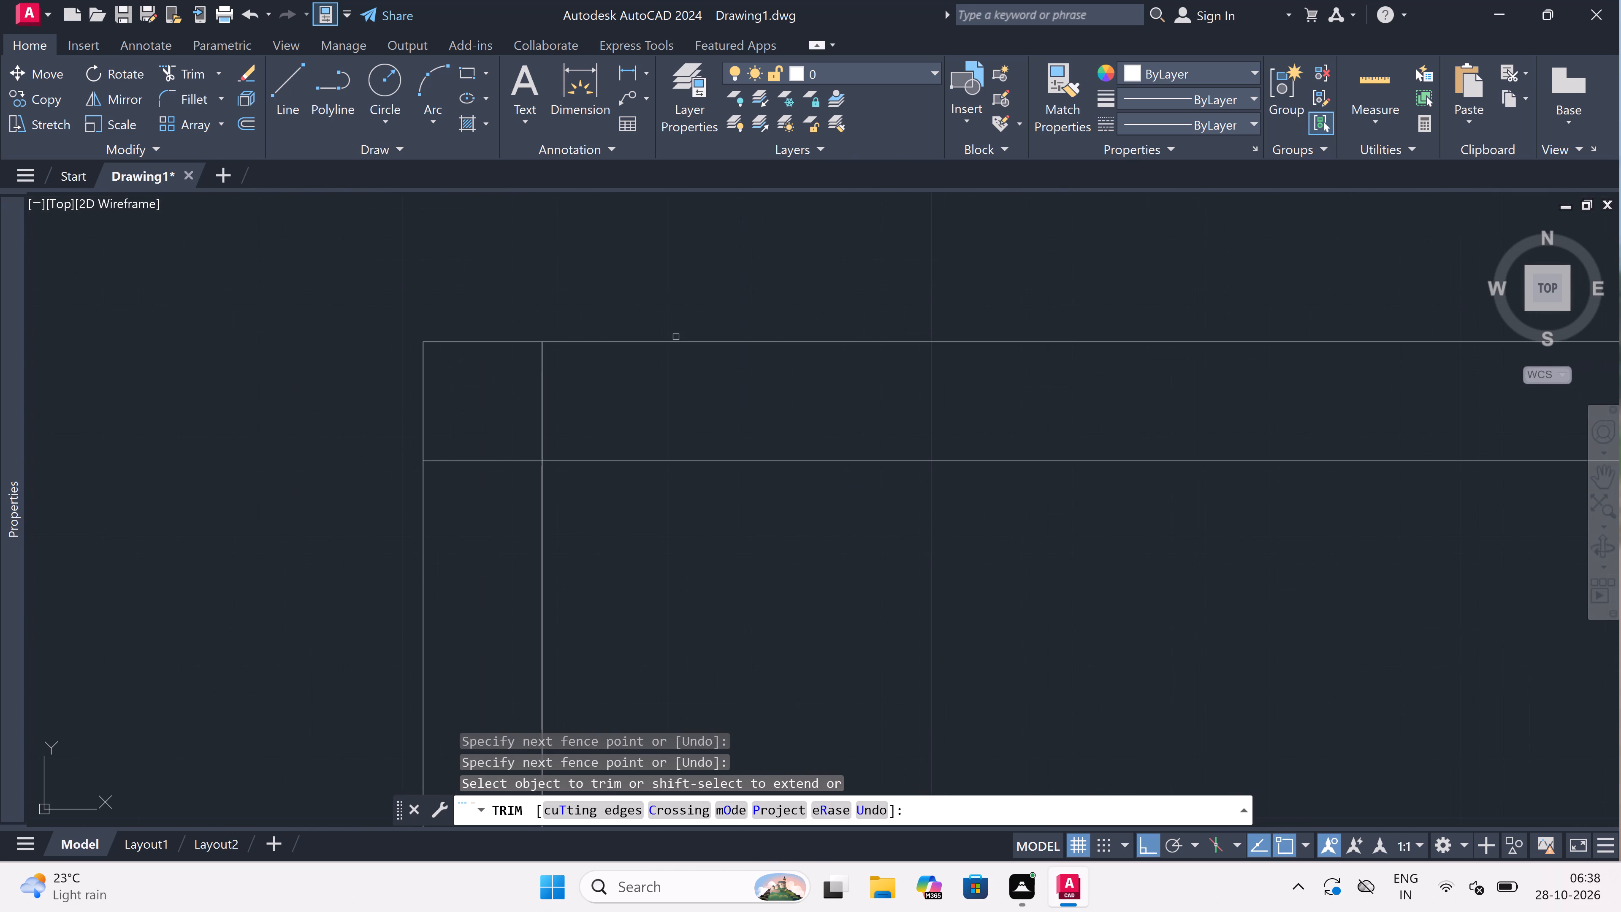
pyautogui.moveTo(503, 388); pyautogui.dragTo(508, 388)
pyautogui.click(587, 389)
pyautogui.moveTo(518, 410); pyautogui.dragTo(518, 415)
pyautogui.click(482, 514)
# Trim the overlapping line segments where the first and second partition walls meet the top wall, opening both junctions.
pyautogui.scroll(-7, 482, 498)
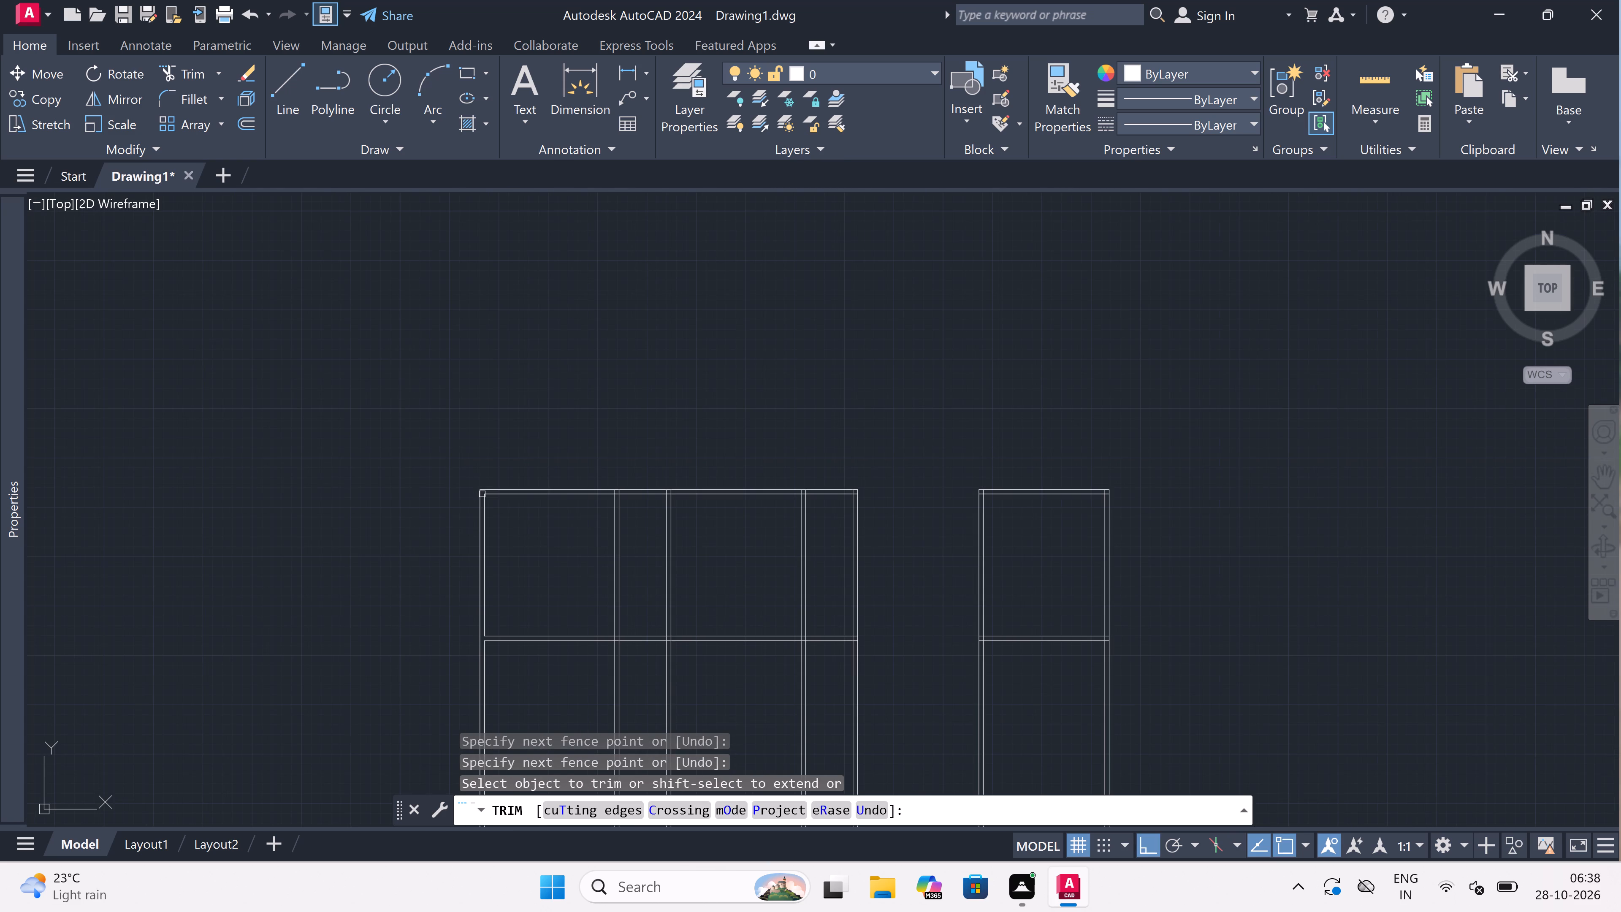
pyautogui.scroll(2, 644, 513)
pyautogui.scroll(3, 594, 468)
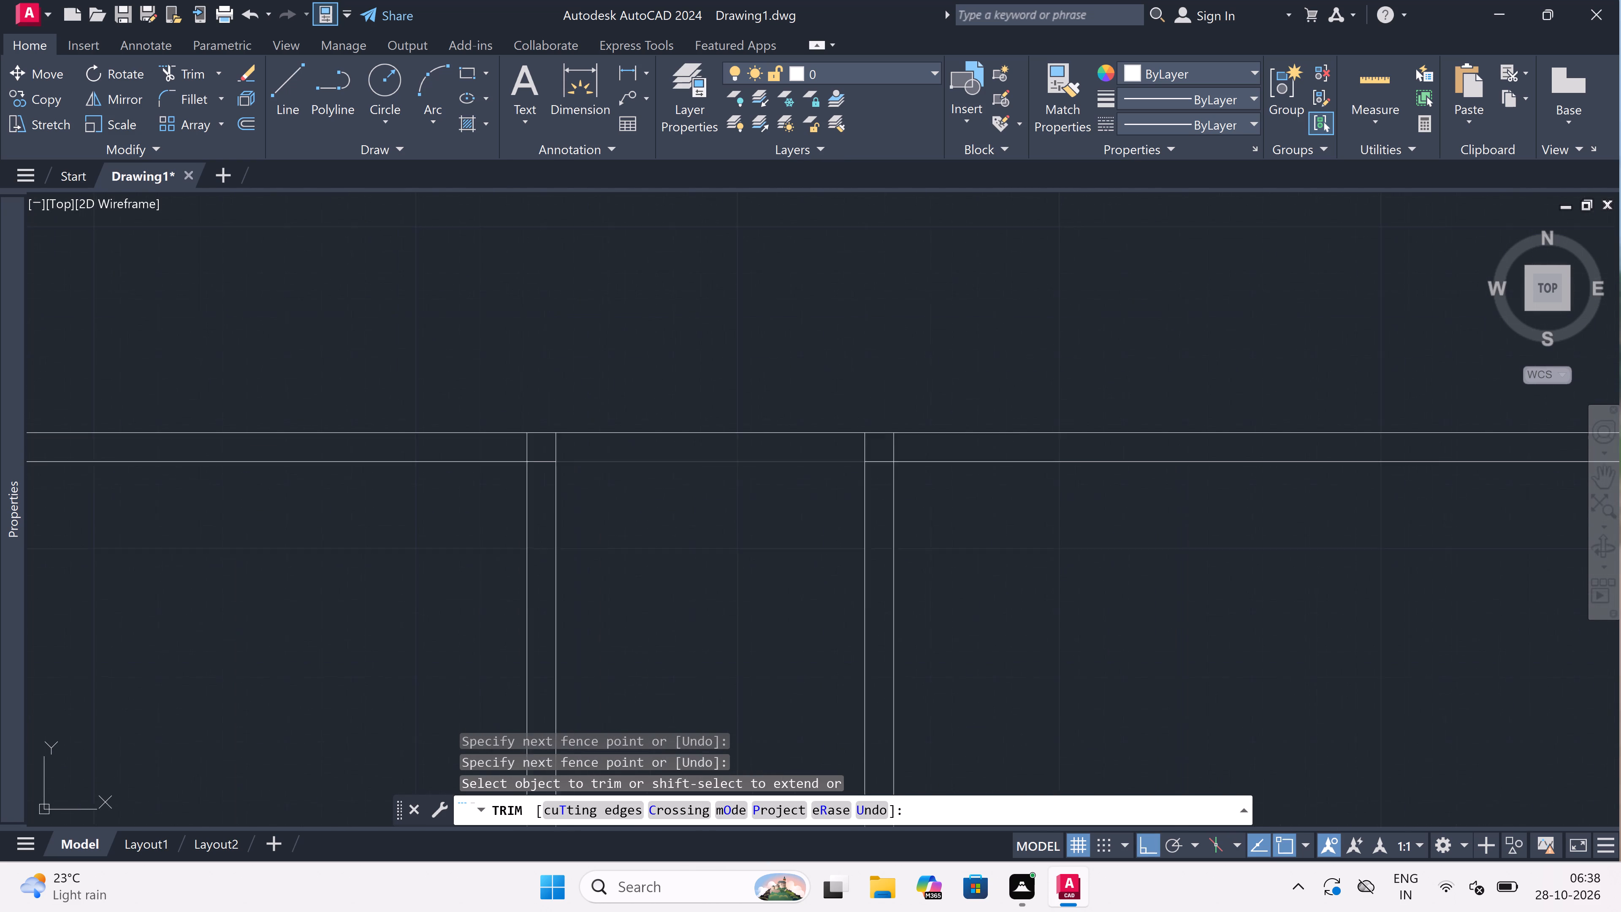
pyautogui.click(464, 423)
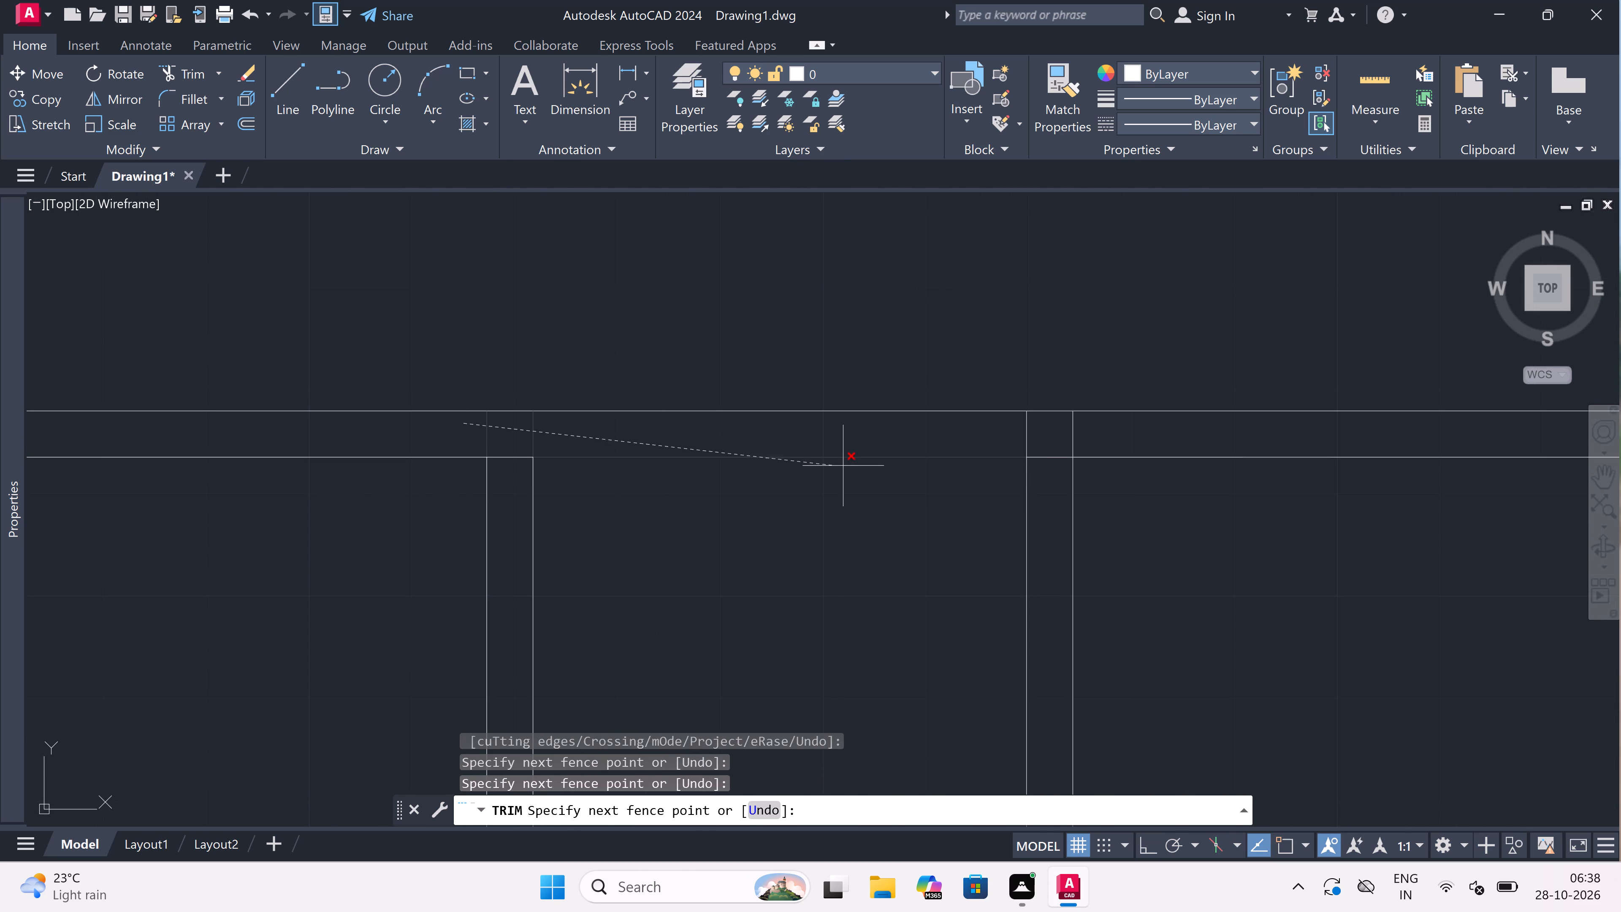
pyautogui.click(1143, 434)
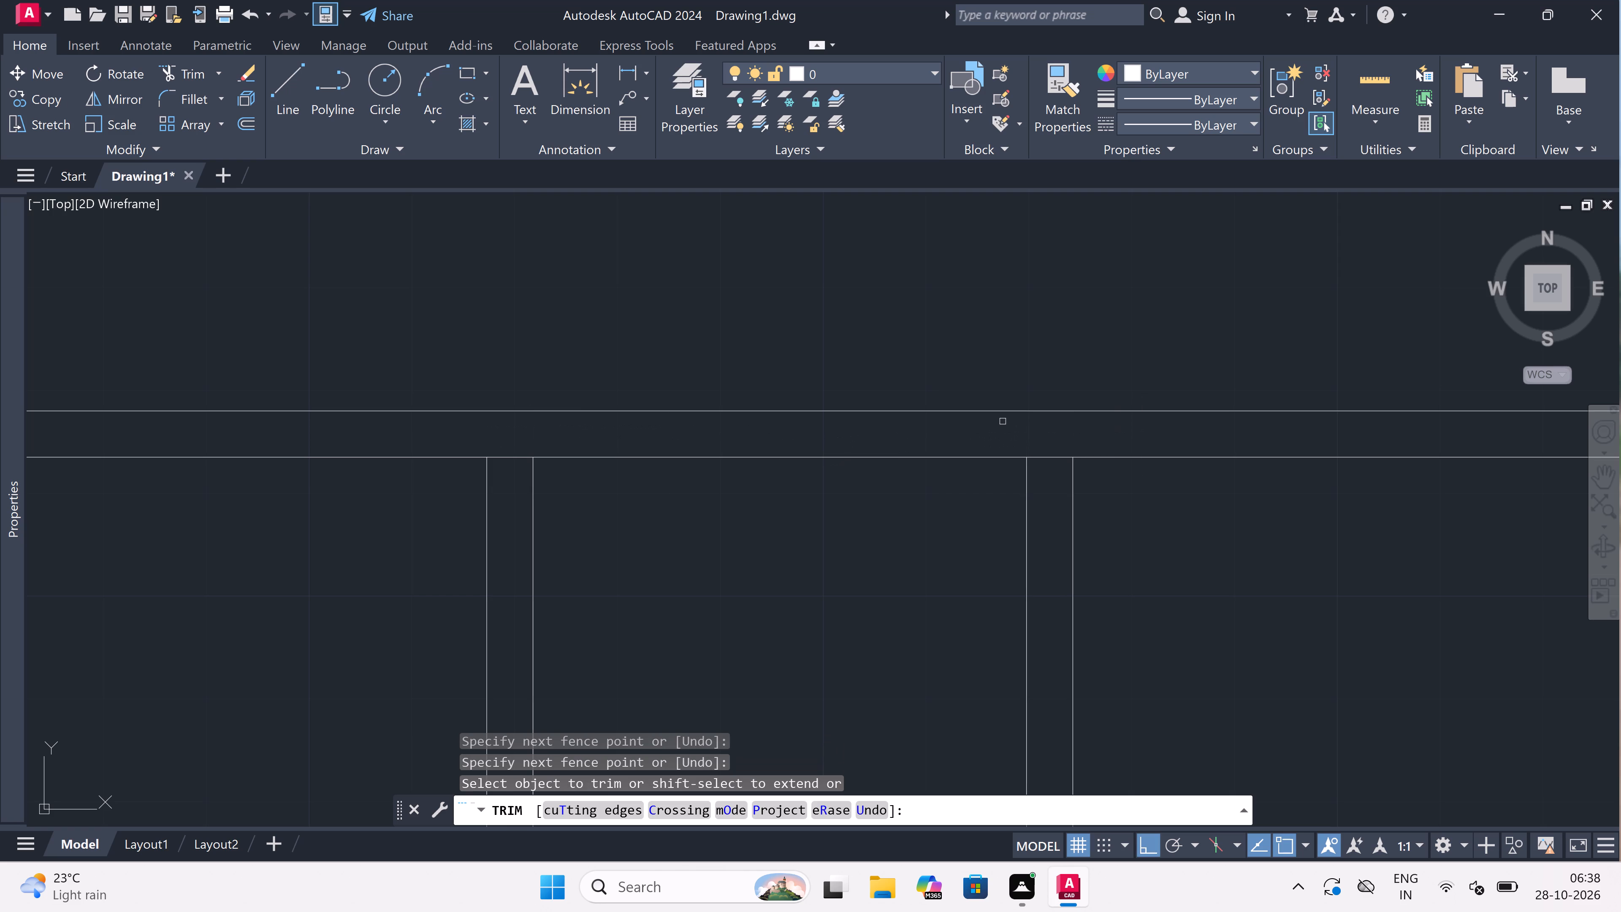
pyautogui.click(1048, 462)
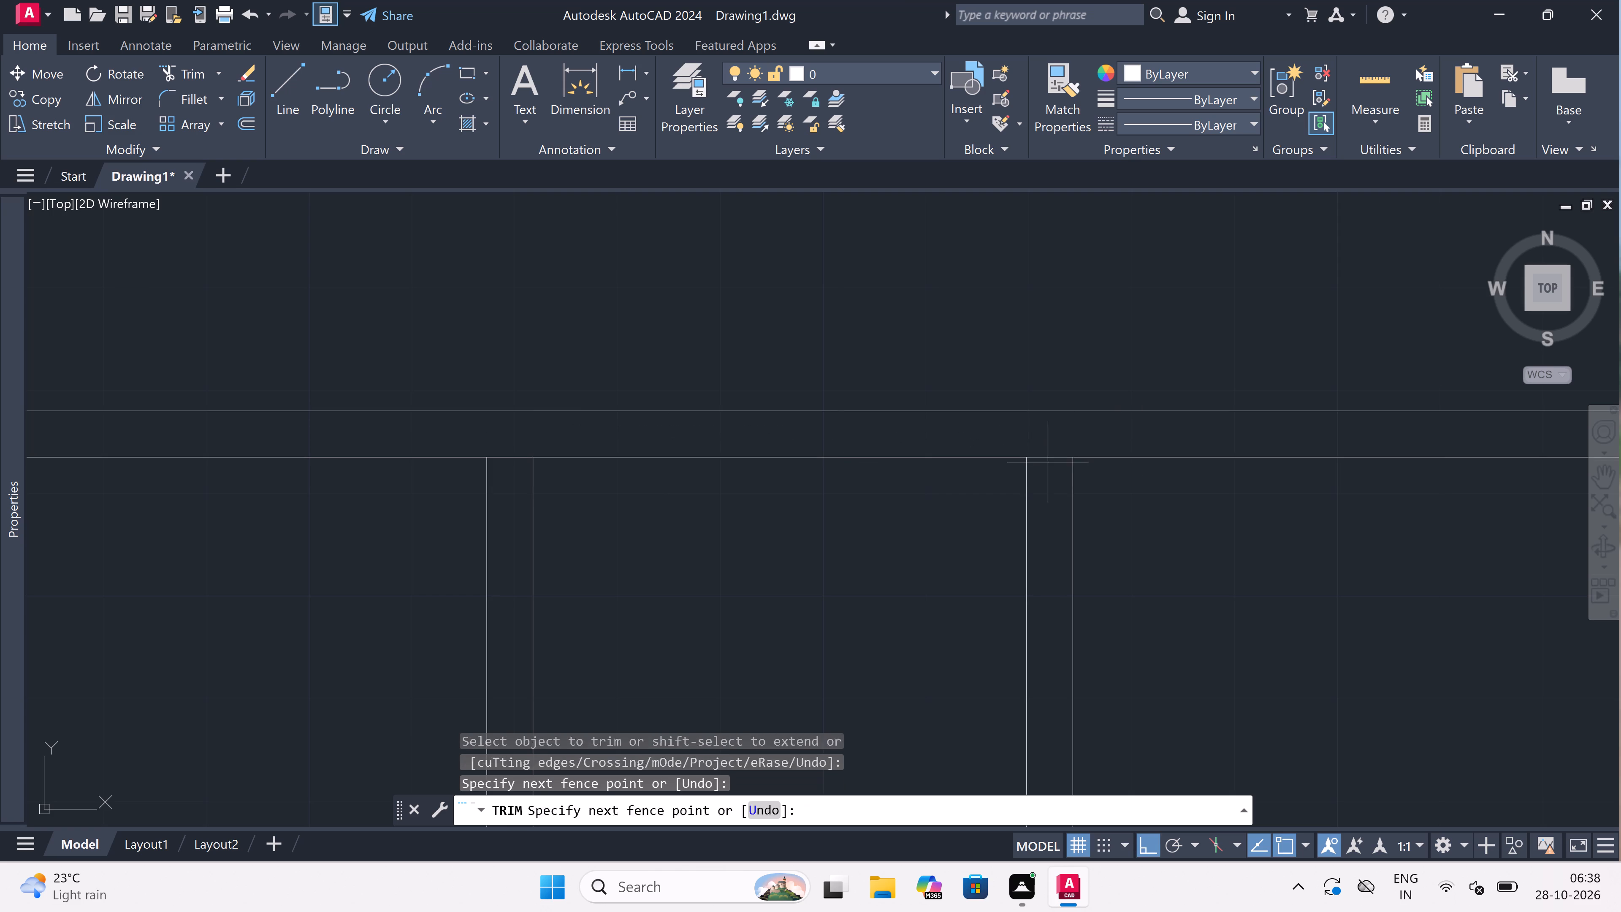
pyautogui.click(1048, 451)
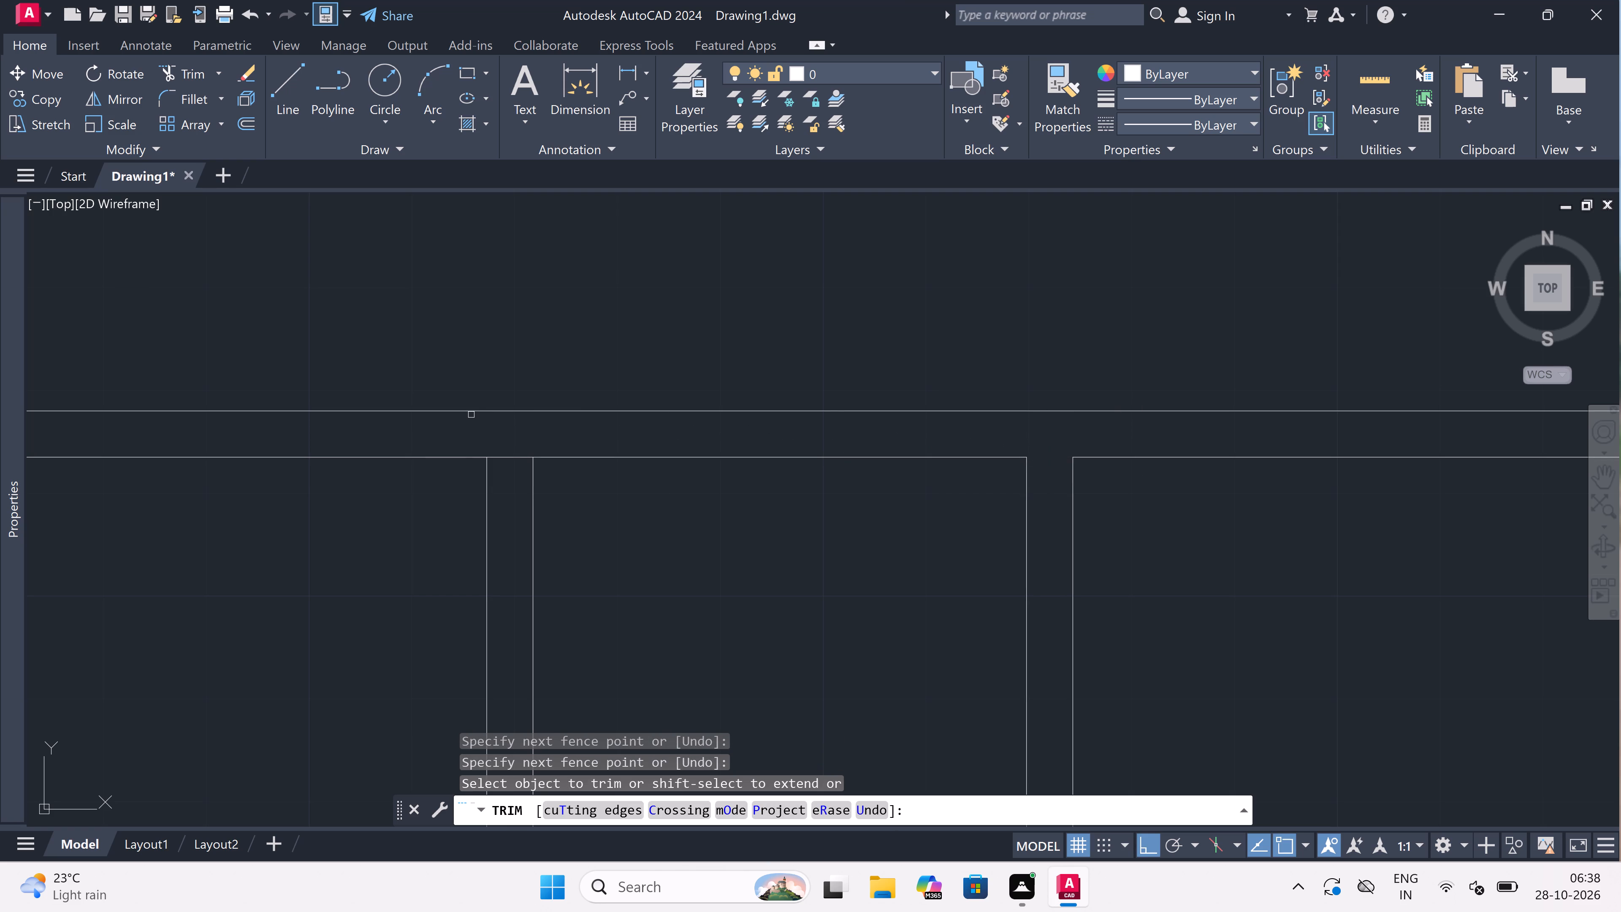
pyautogui.click(506, 457)
# Trim the middle horizontal wall's lines inside the first partition wall and that partition's left line between them.
pyautogui.scroll(-5, 677, 401)
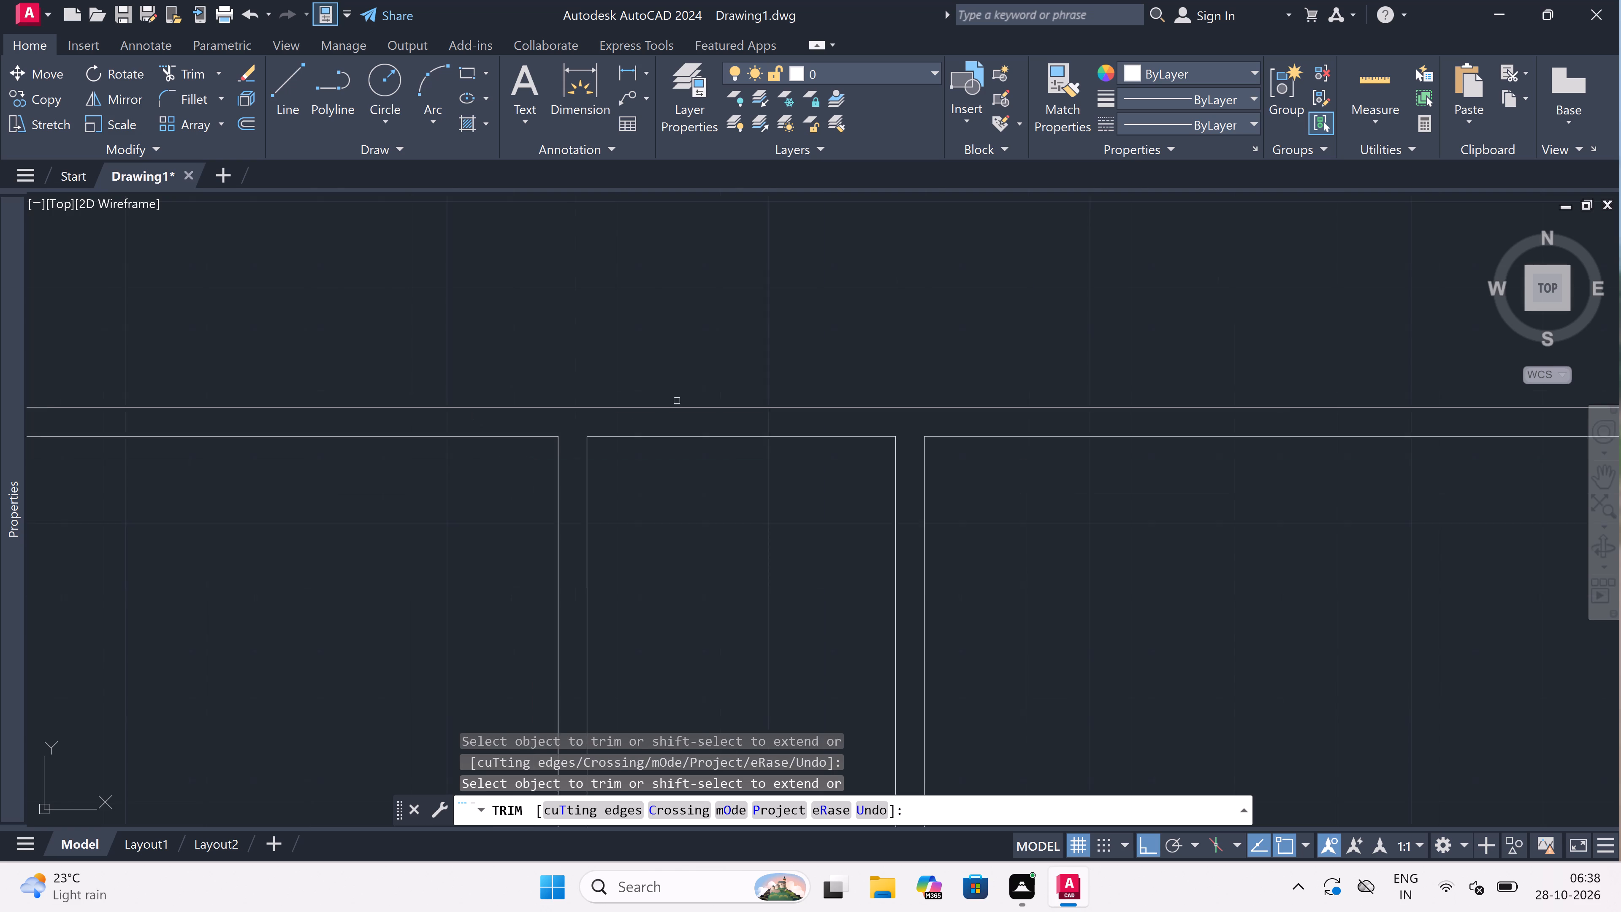
pyautogui.scroll(-2, 678, 400)
pyautogui.scroll(4, 662, 504)
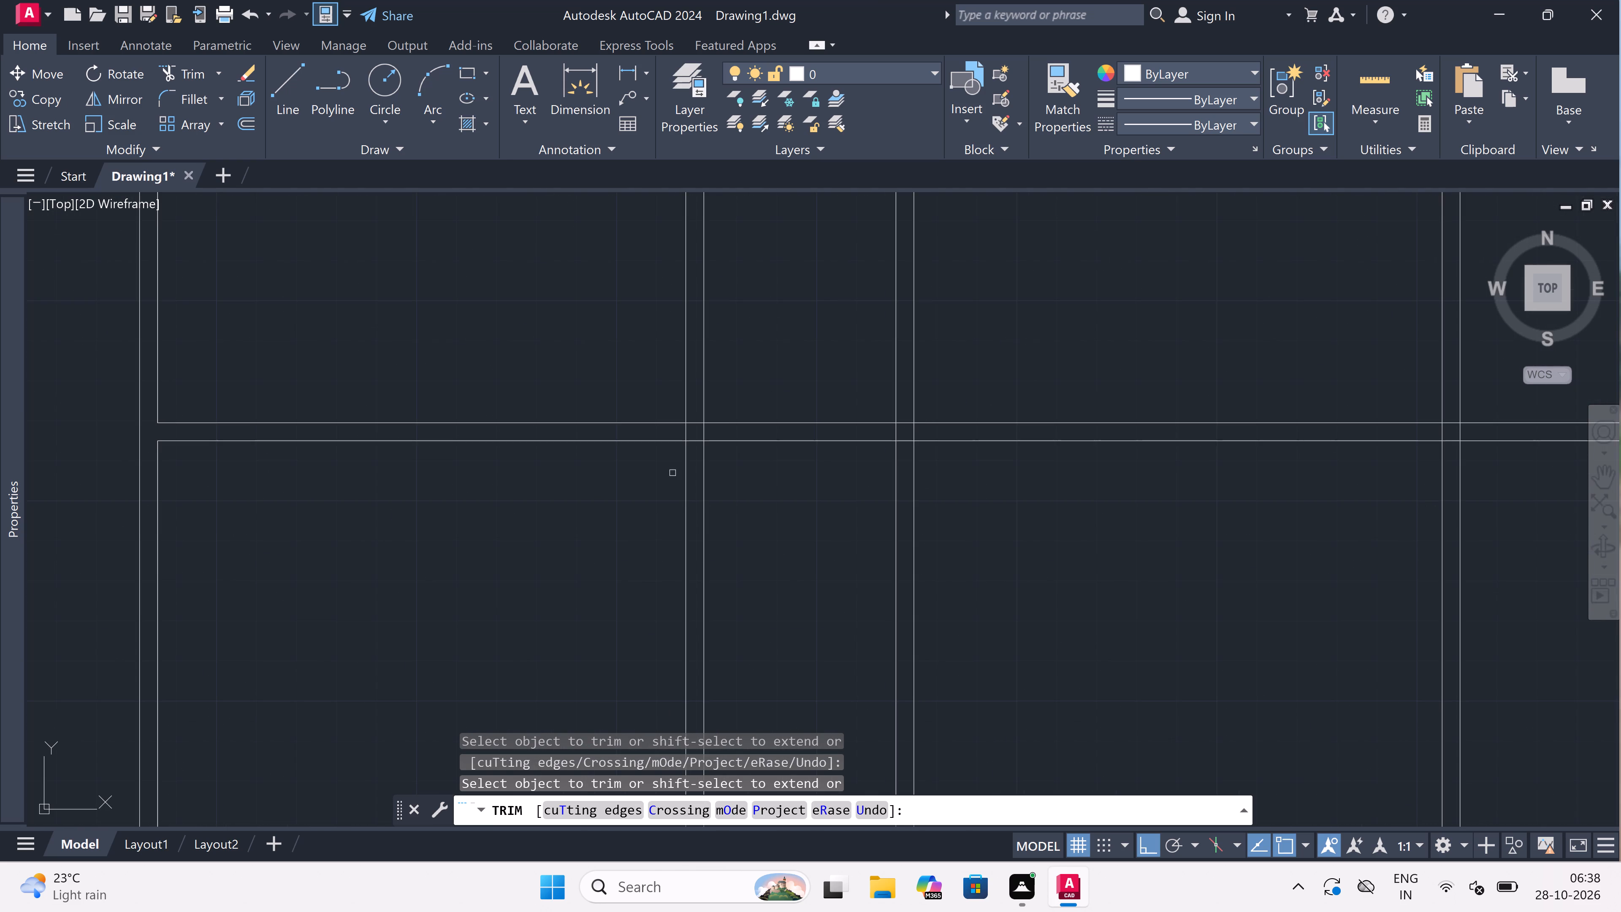
pyautogui.scroll(1, 699, 413)
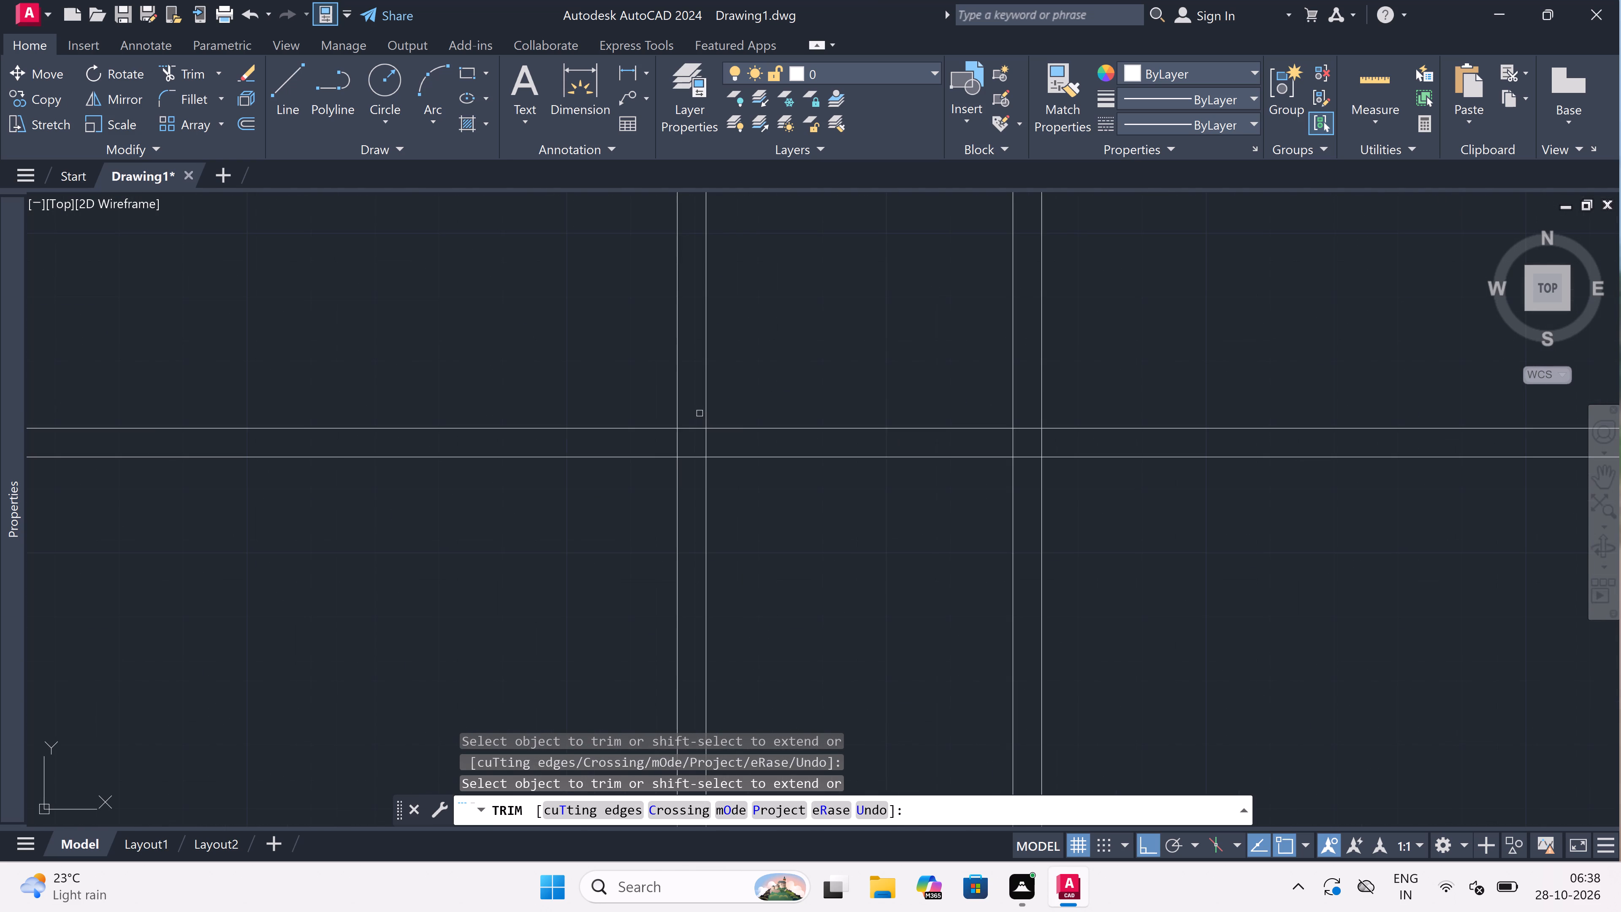
pyautogui.moveTo(700, 413); pyautogui.dragTo(702, 419)
pyautogui.click(691, 467)
pyautogui.scroll(2, 701, 445)
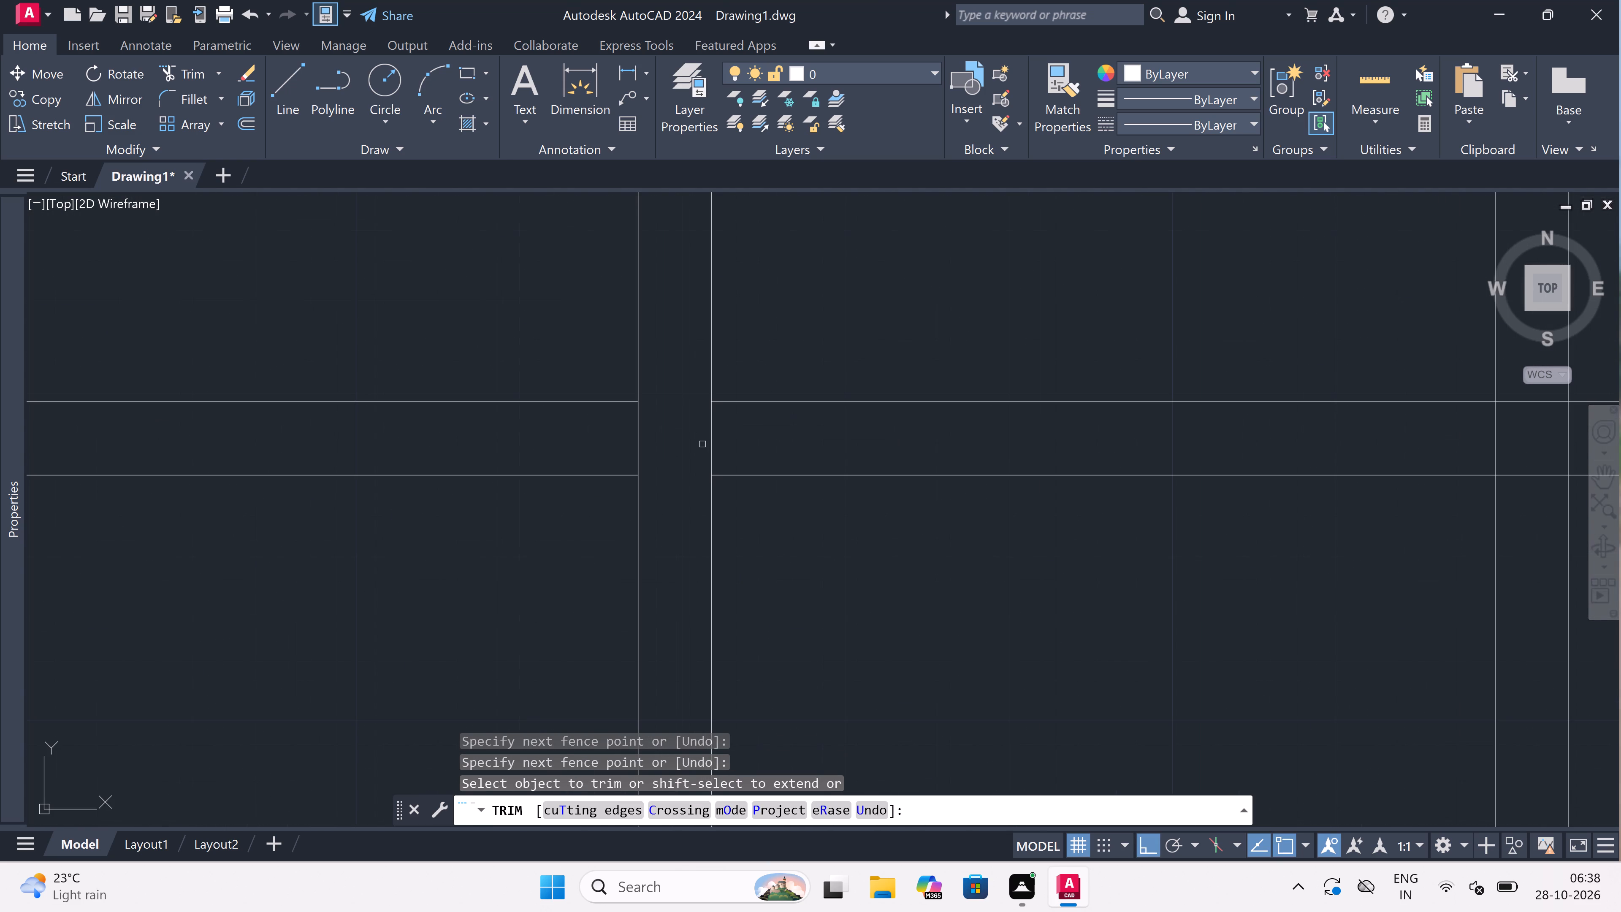
pyautogui.click(690, 436)
pyautogui.click(574, 443)
# Trim the second partition's right line inside the middle horizontal wall and the wall's upper line inside that partition.
pyautogui.scroll(-3, 574, 442)
pyautogui.scroll(1, 1016, 434)
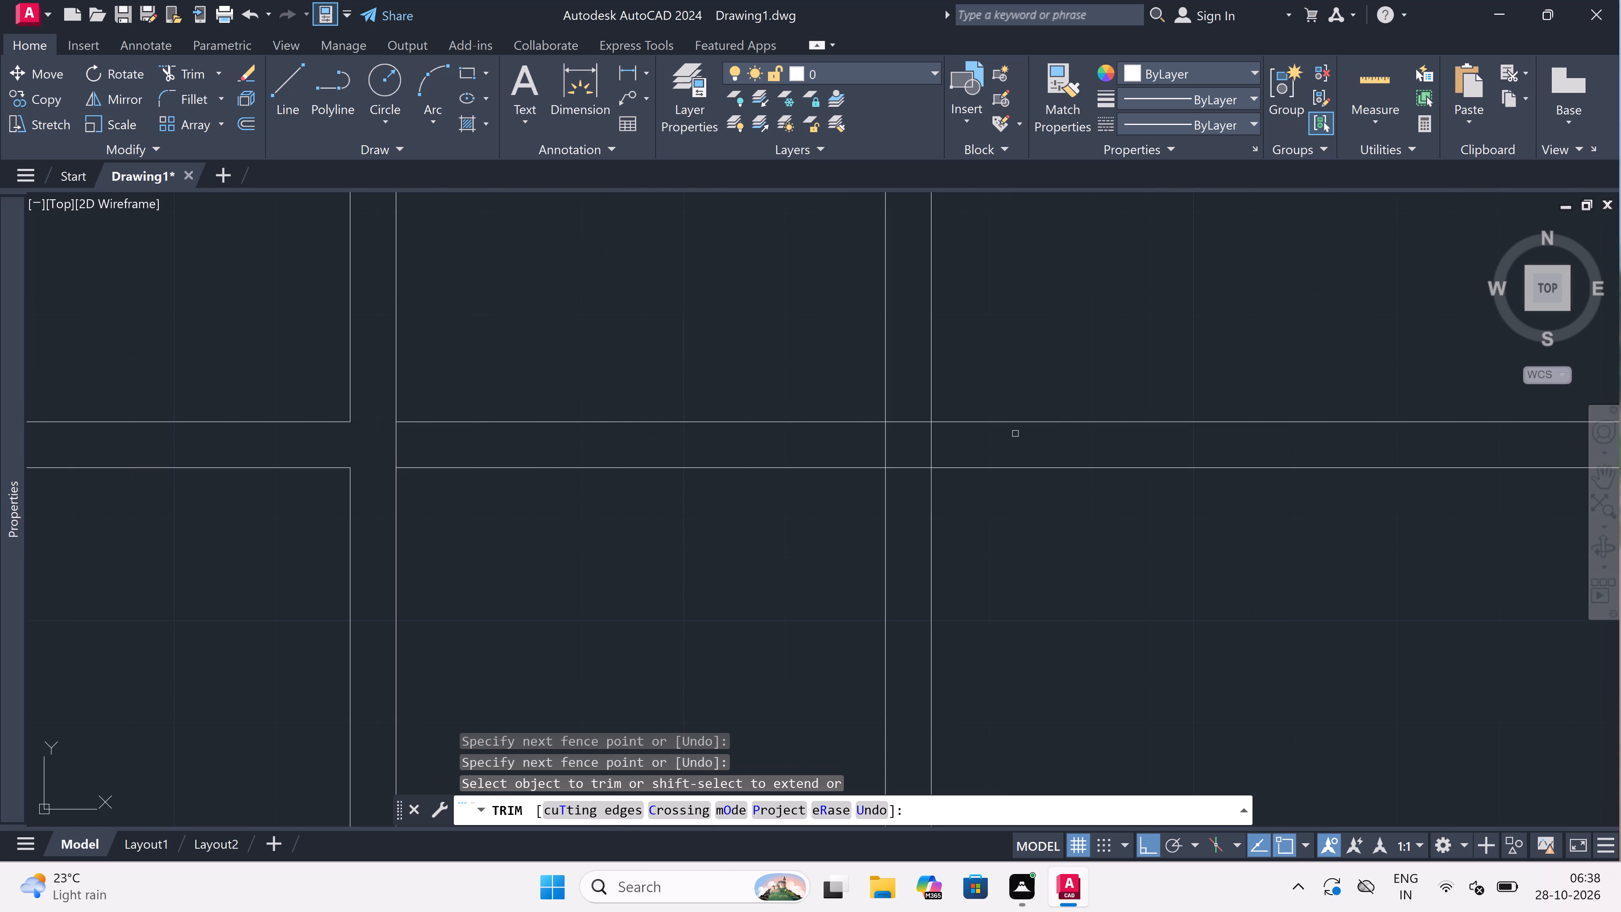
pyautogui.click(946, 437)
pyautogui.click(902, 441)
pyautogui.click(903, 397)
pyautogui.click(904, 450)
# Trim both lines of the middle horizontal wall between the first and second partition walls.
pyautogui.scroll(-2, 614, 453)
pyautogui.moveTo(614, 417); pyautogui.dragTo(614, 423)
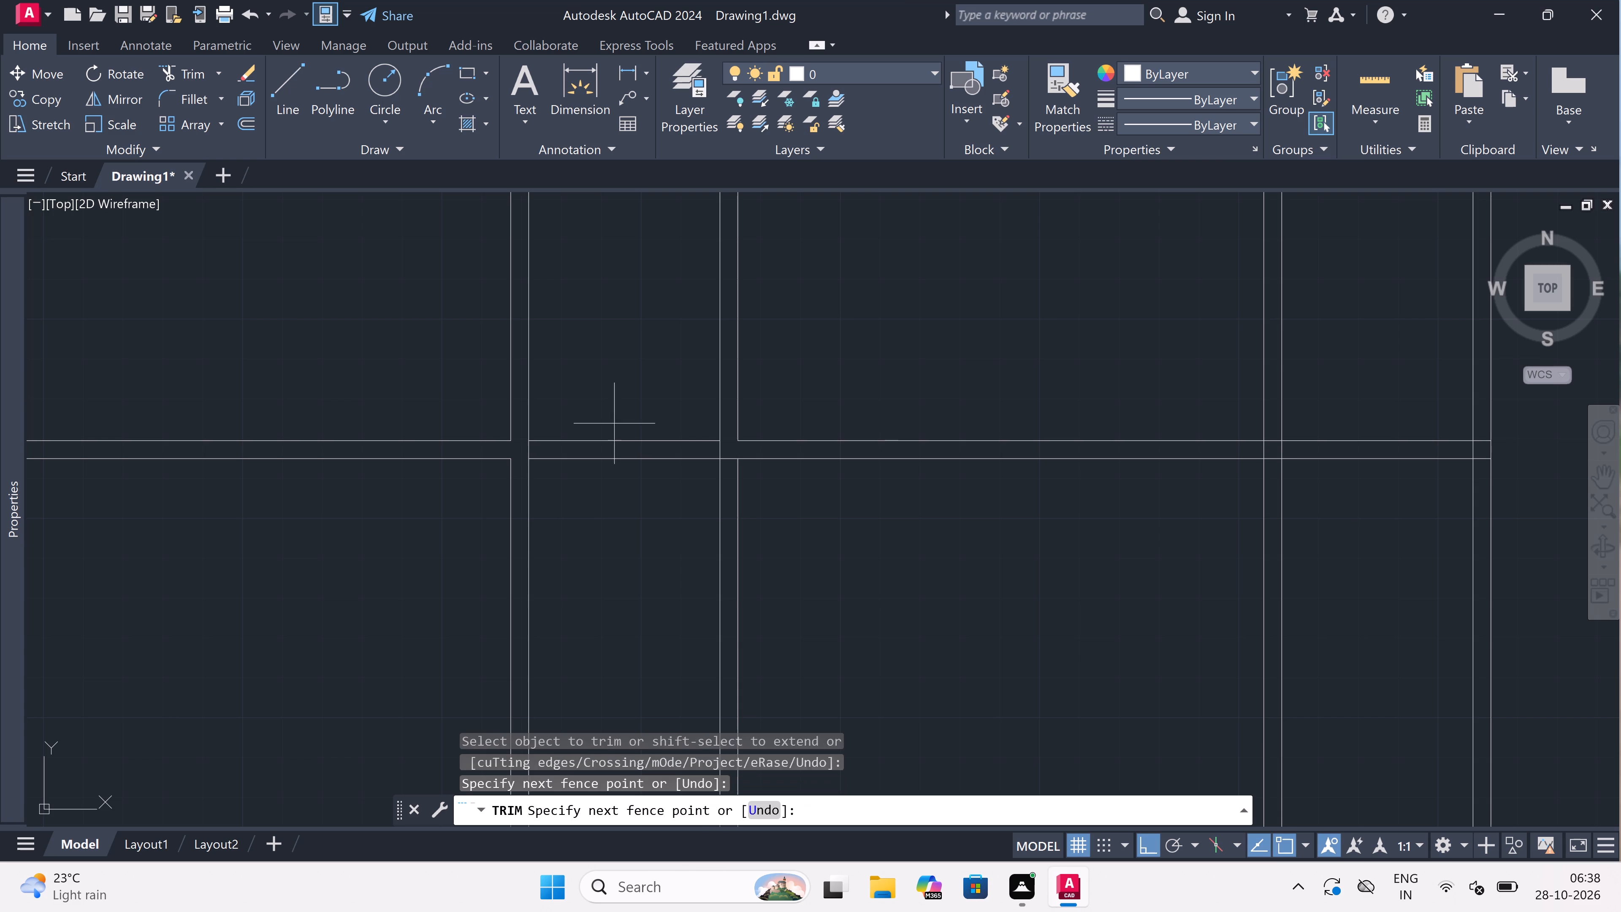
pyautogui.click(618, 499)
# Trim the middle horizontal wall's upper line inside the third partition wall and the partition's left line inside the middle wall.
pyautogui.scroll(-4, 615, 489)
pyautogui.scroll(2, 767, 478)
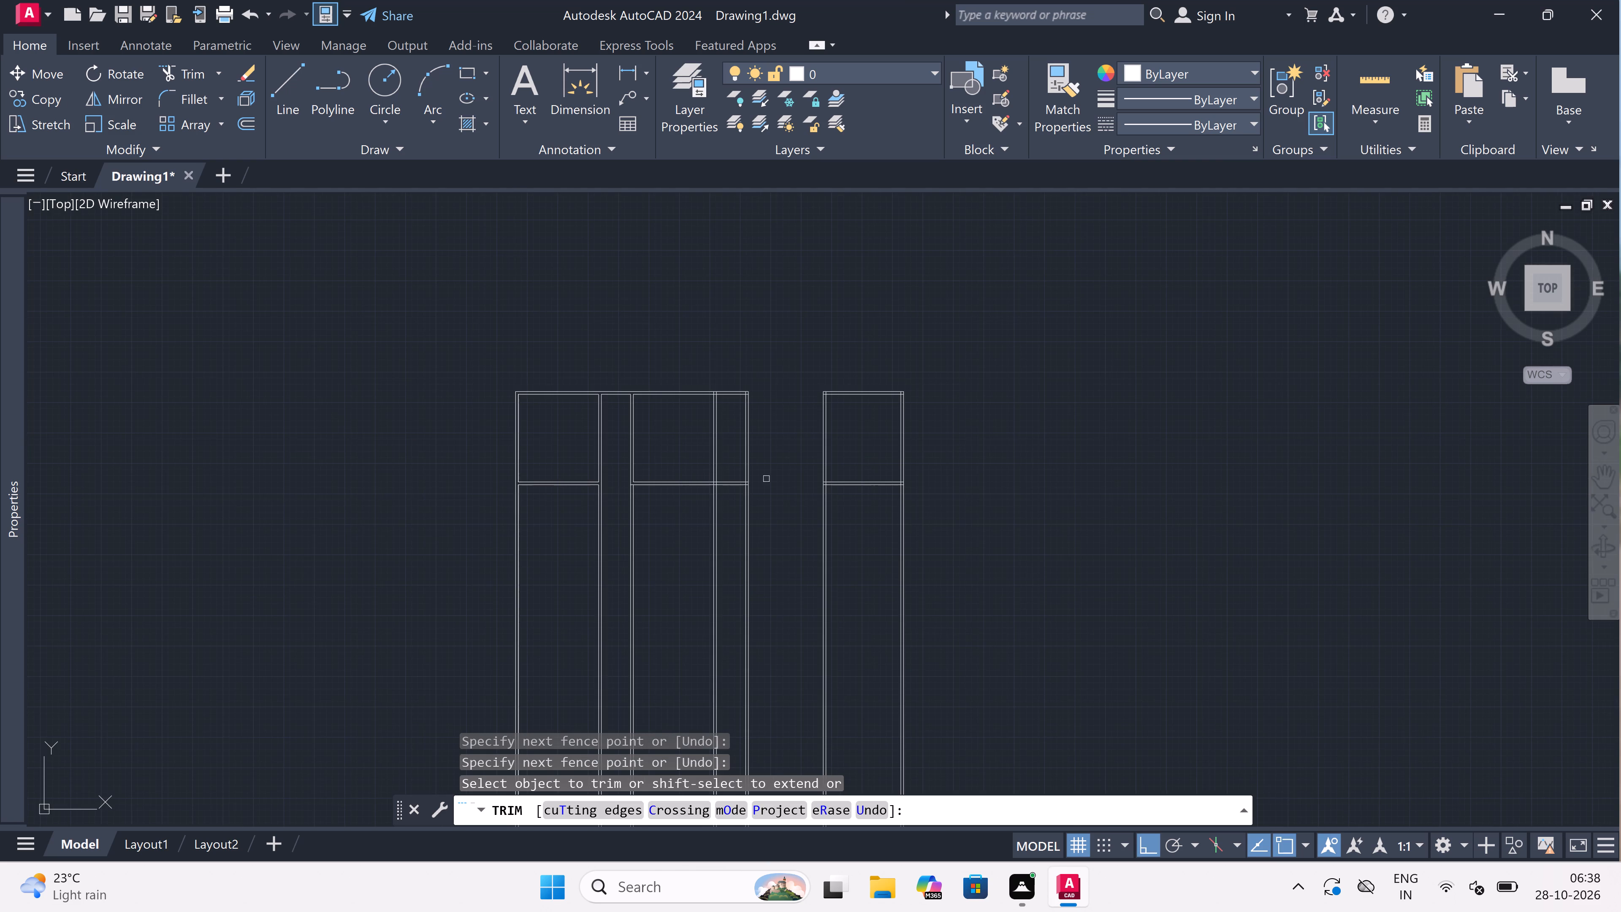
pyautogui.scroll(1, 614, 491)
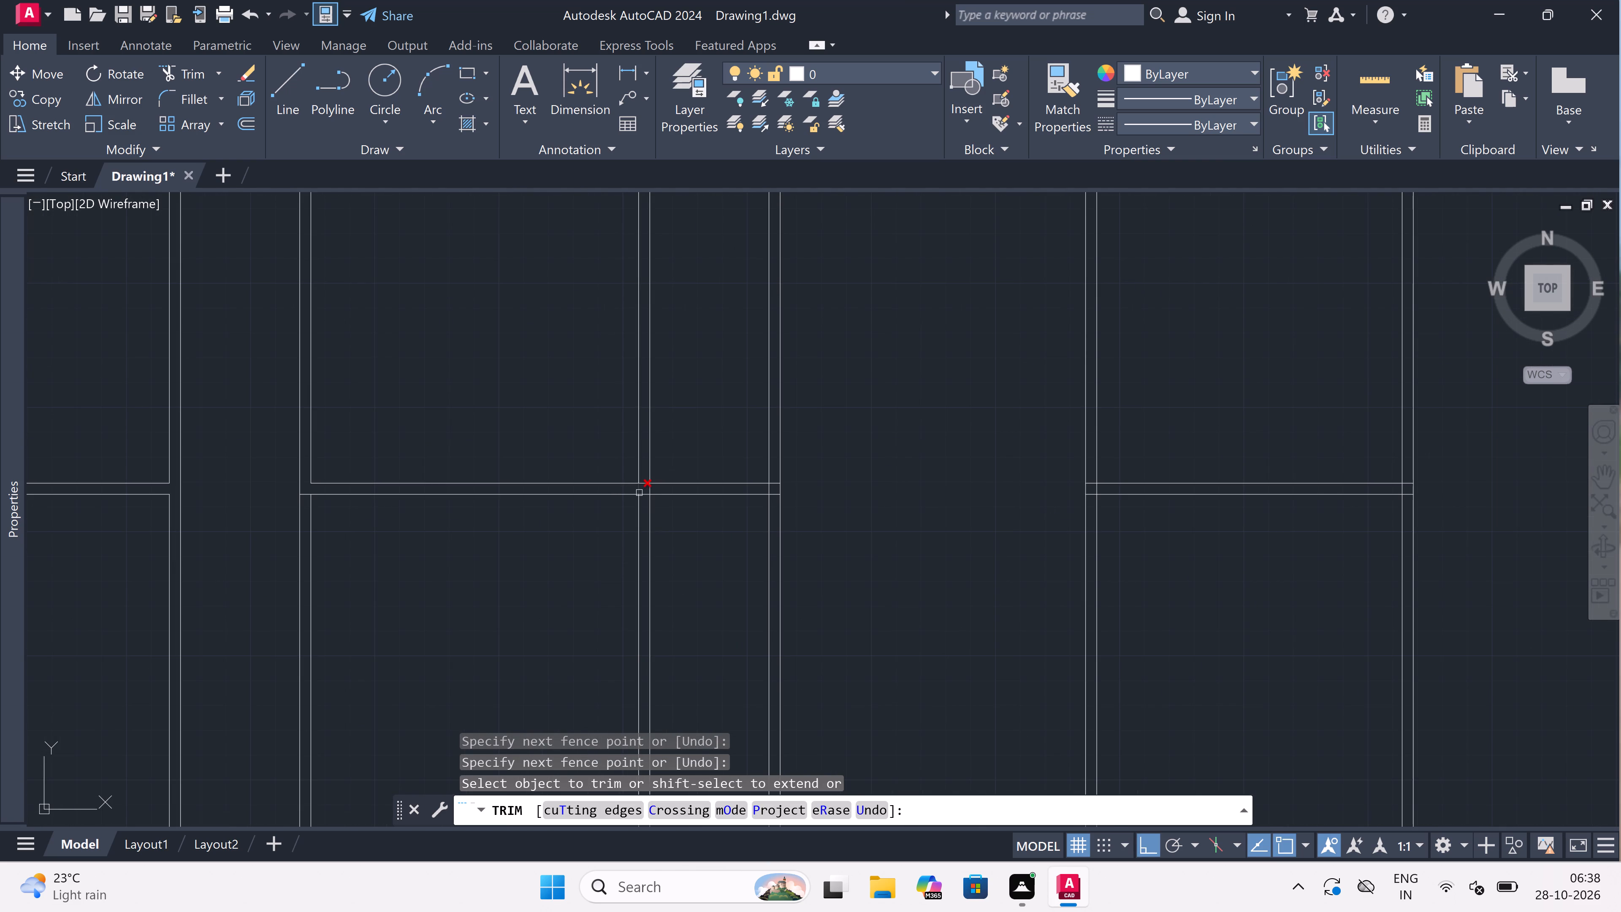
pyautogui.scroll(3, 640, 492)
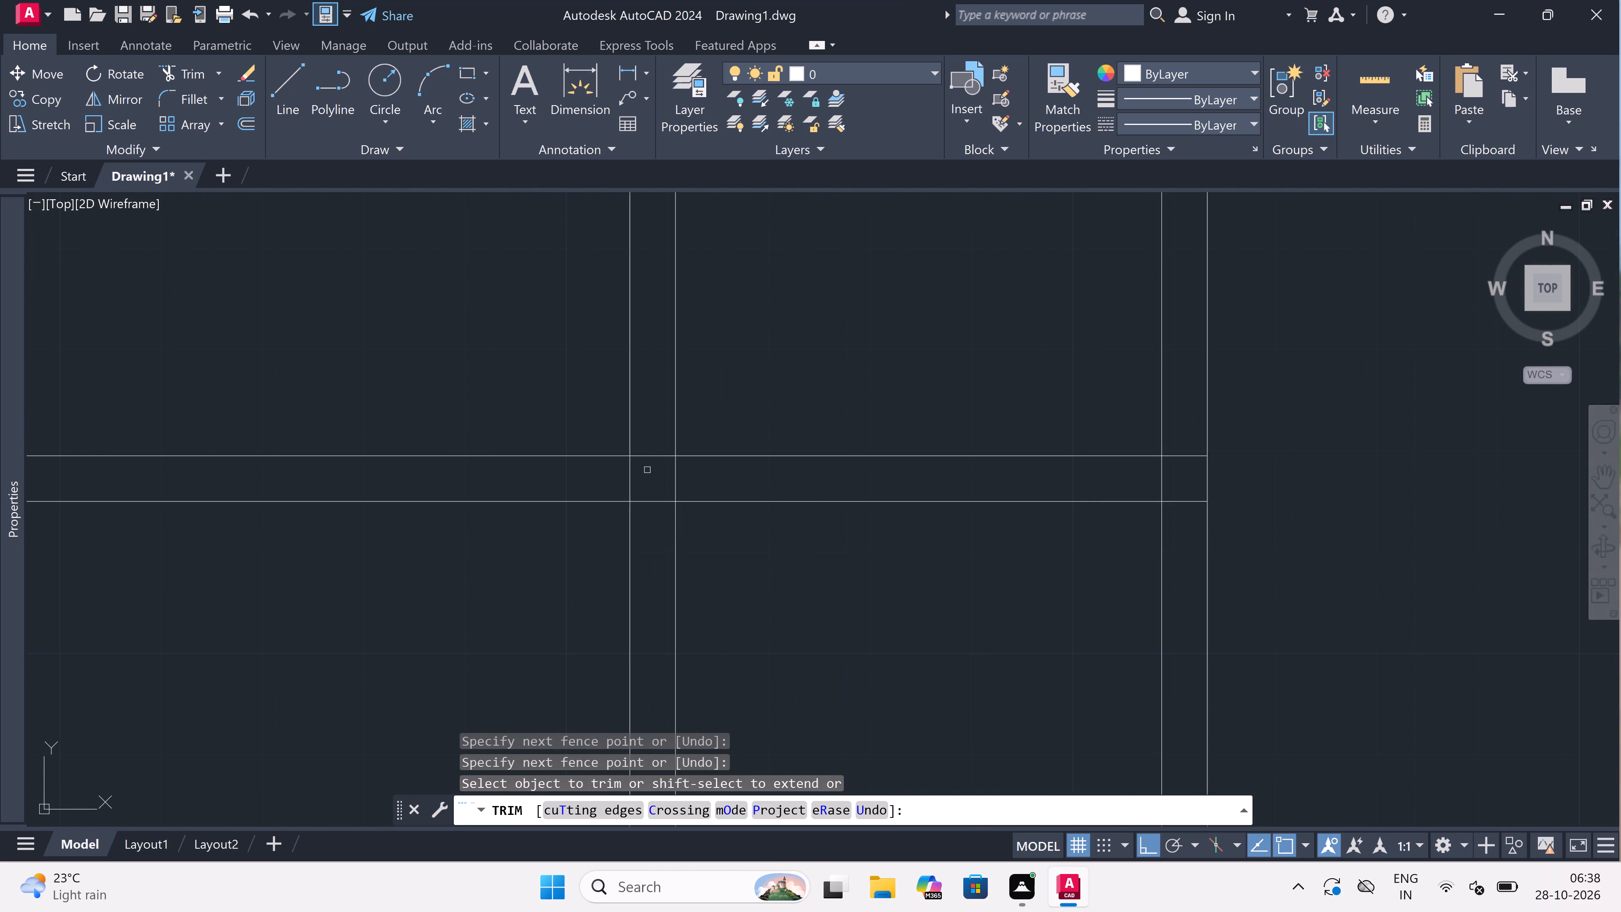
pyautogui.click(648, 457)
pyautogui.click(631, 481)
# Trim the middle horizontal wall's upper line inside the fourth partition wall and both its lines between the third and fourth partitions.
pyautogui.scroll(-1, 632, 482)
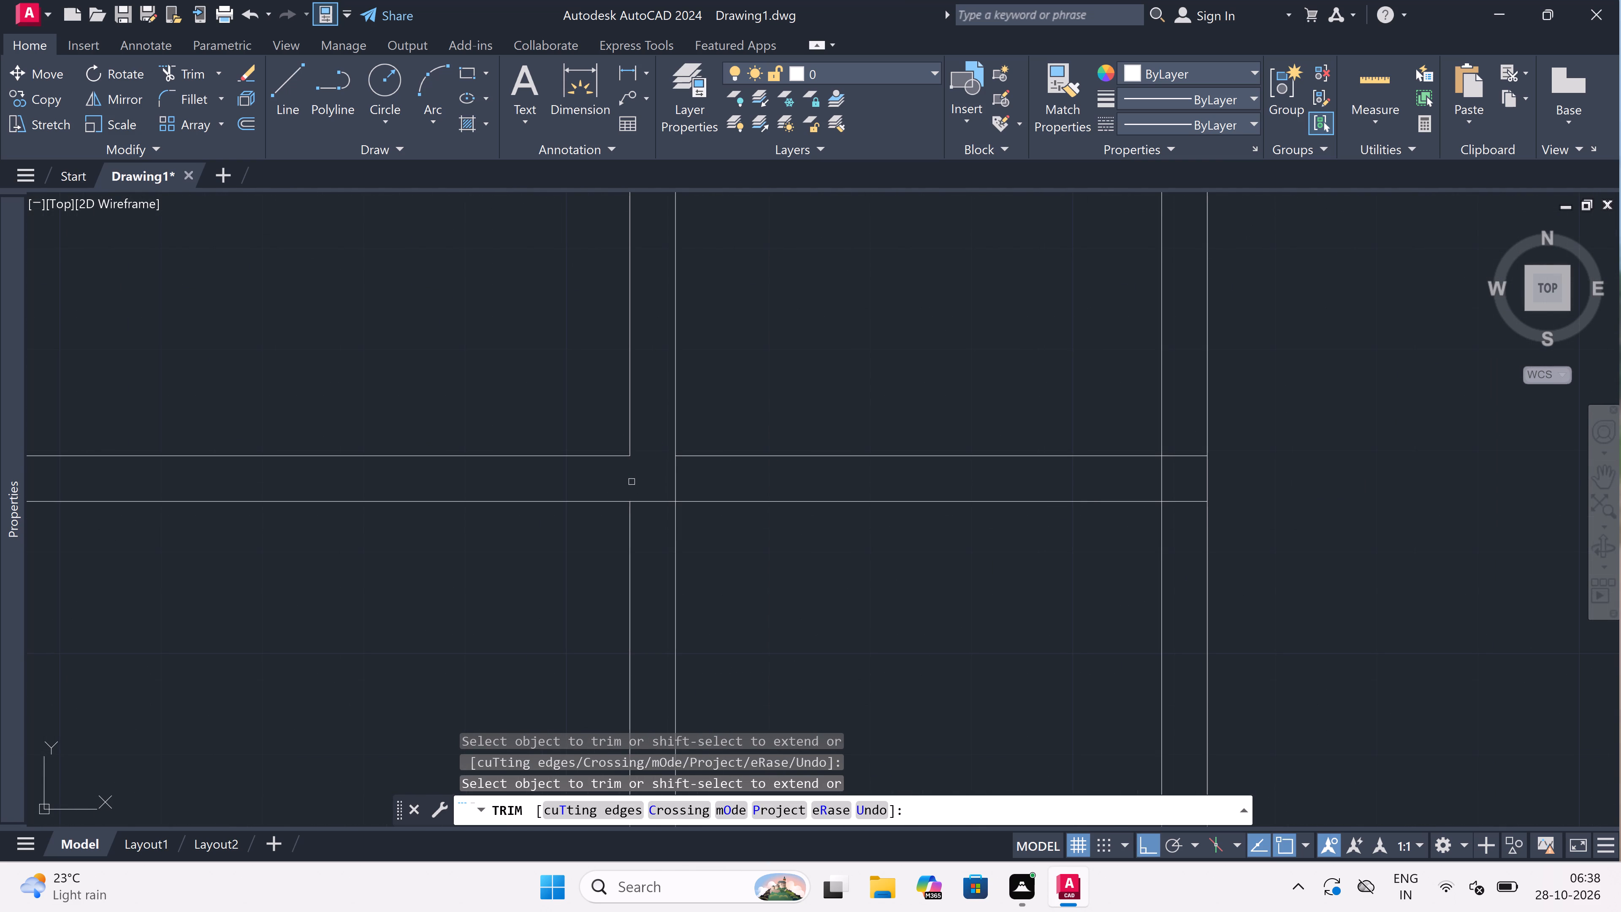
pyautogui.scroll(-2, 632, 482)
pyautogui.scroll(1, 792, 471)
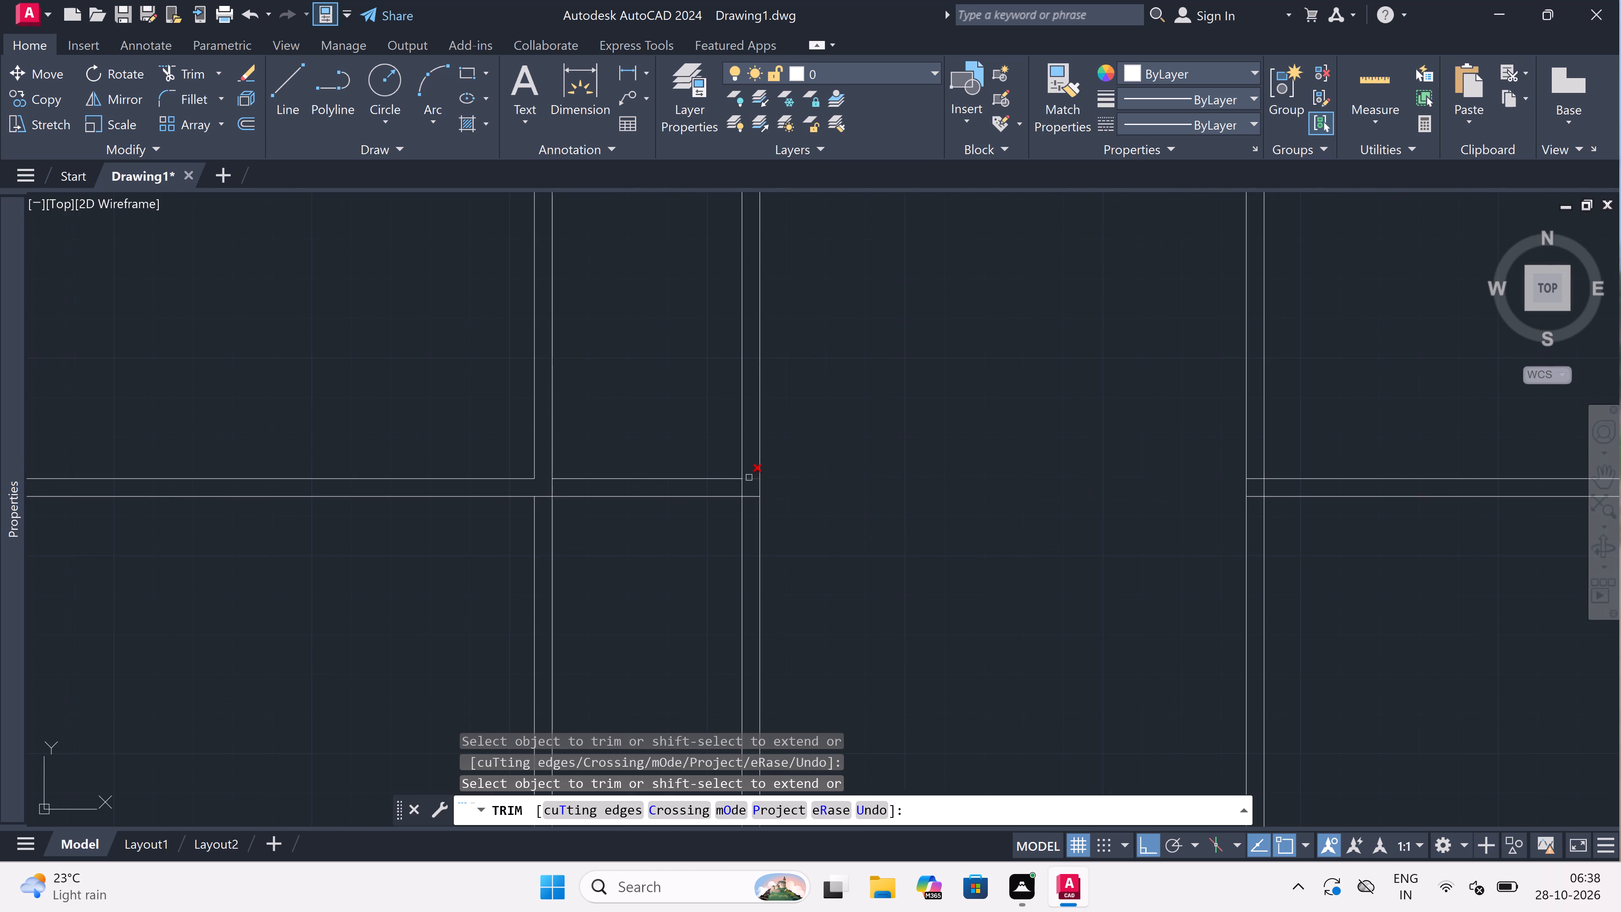
pyautogui.scroll(2, 749, 478)
pyautogui.click(750, 477)
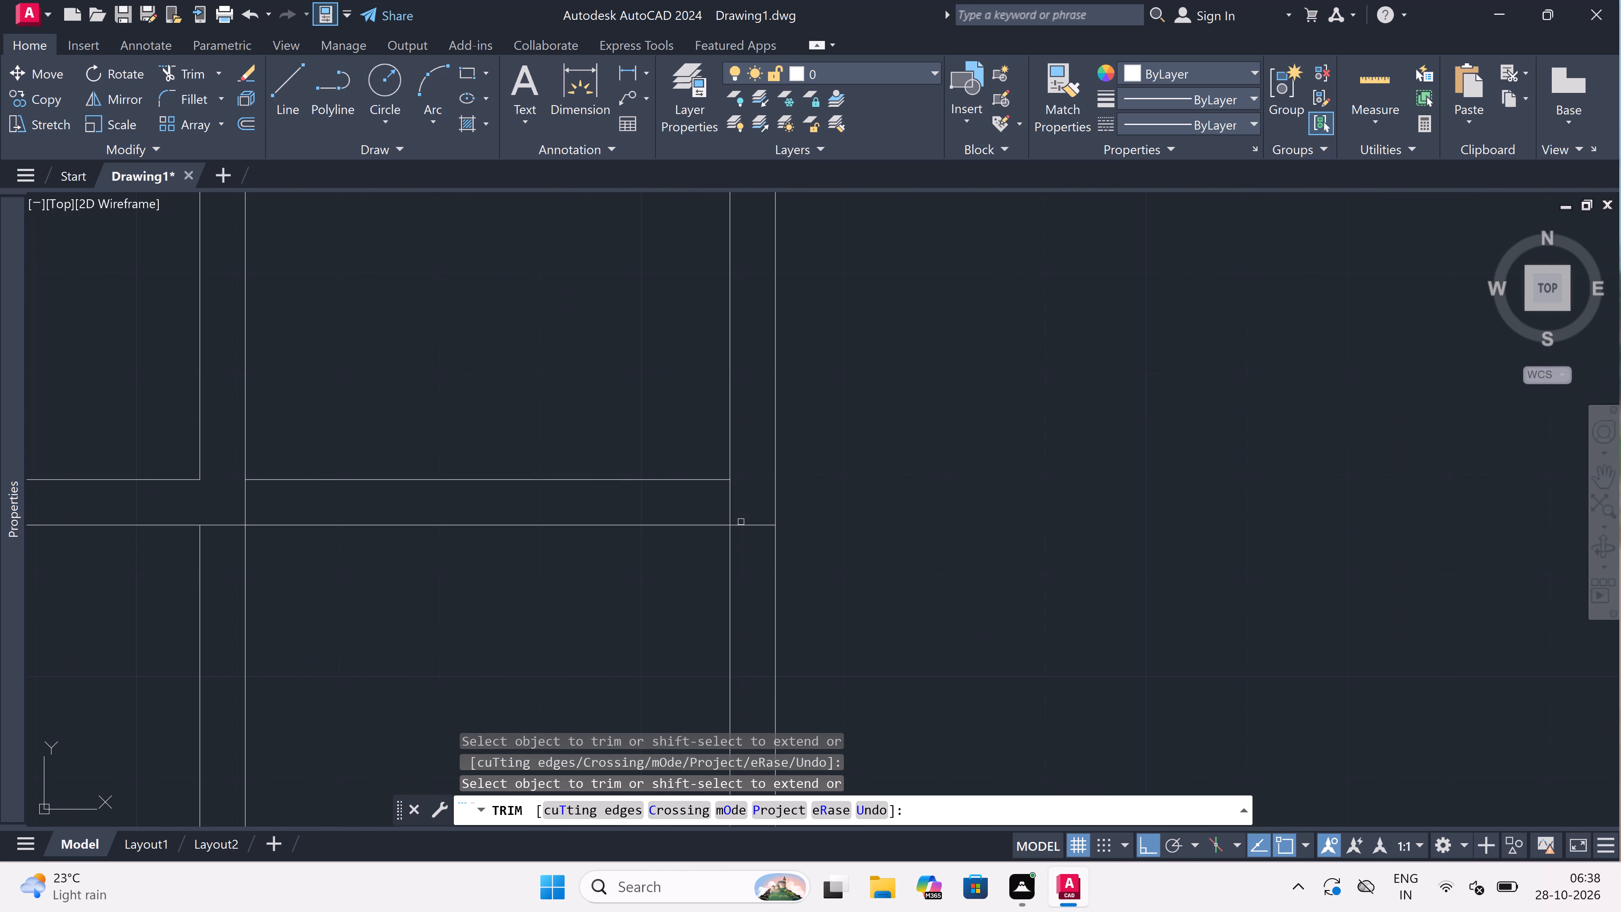
pyautogui.scroll(-2, 638, 412)
pyautogui.click(638, 412)
pyautogui.click(571, 548)
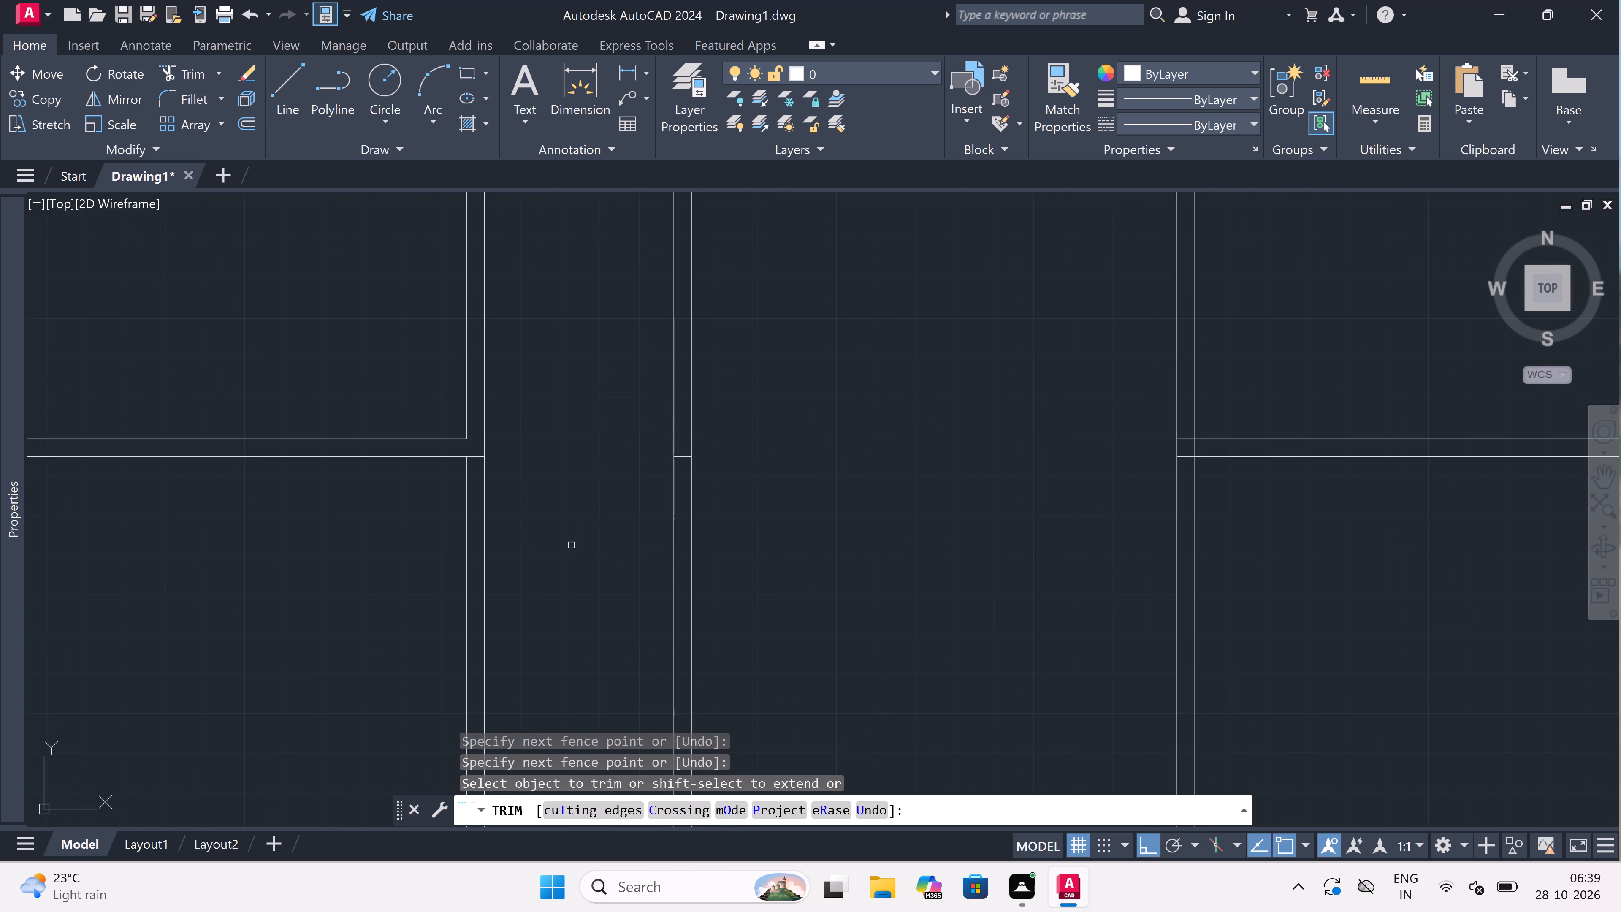
# Trim both lines of the fourth partition wall below the middle horizontal wall.
pyautogui.moveTo(570, 547); pyautogui.dragTo(589, 546)
pyautogui.click(895, 559)
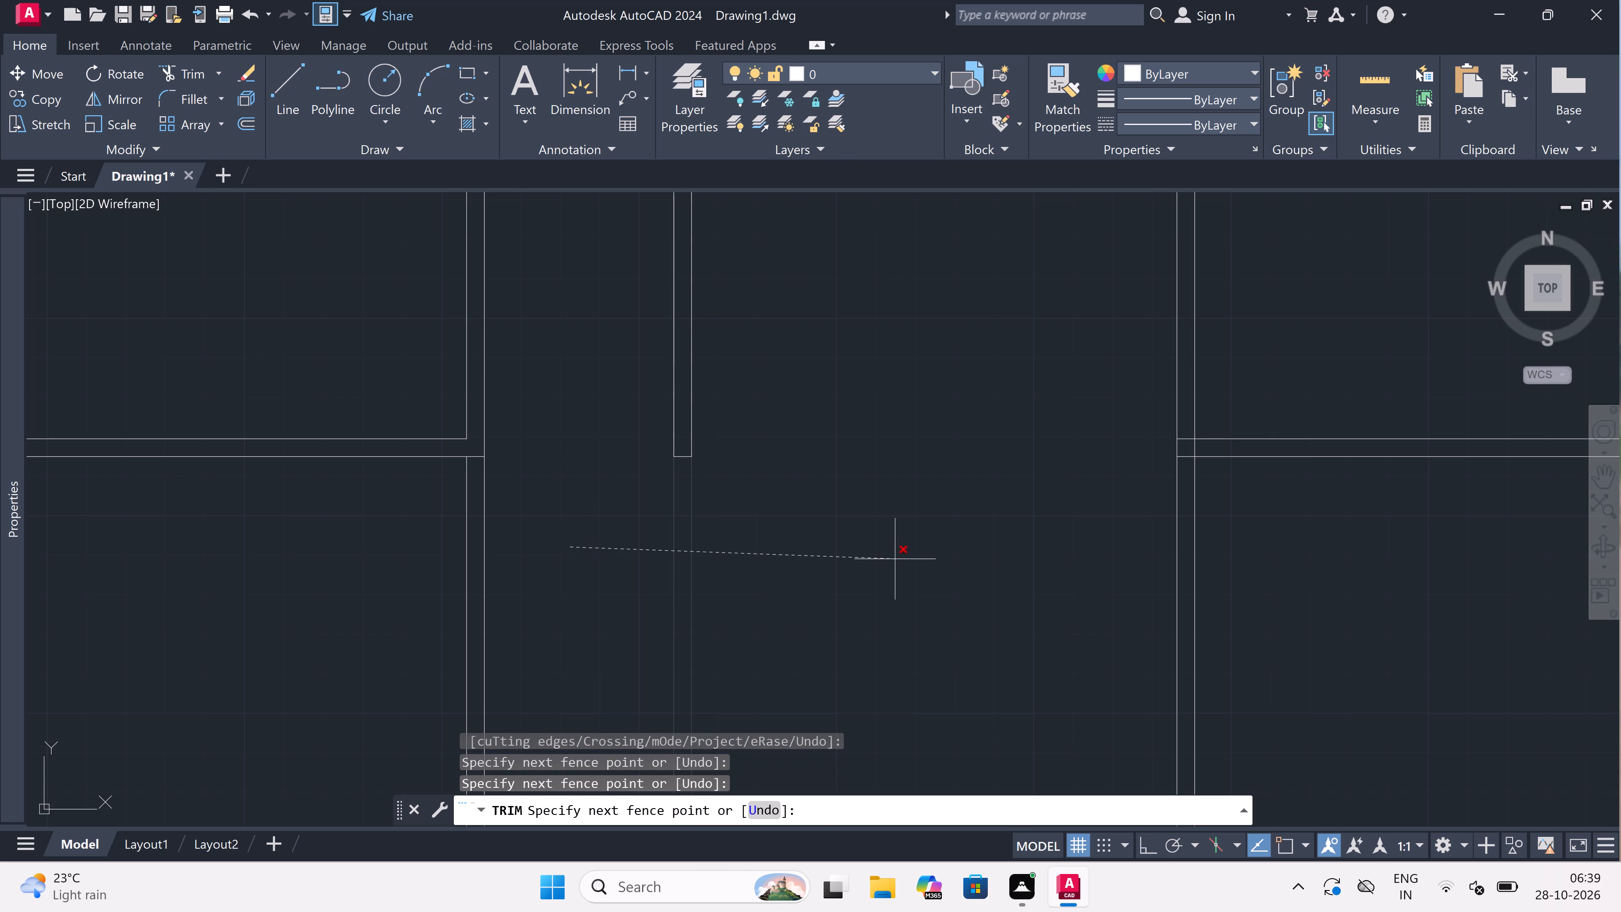
# Trim the overlapping line segments where the middle horizontal wall meets the fifth partition wall, opening the junction.
pyautogui.scroll(-5, 668, 527)
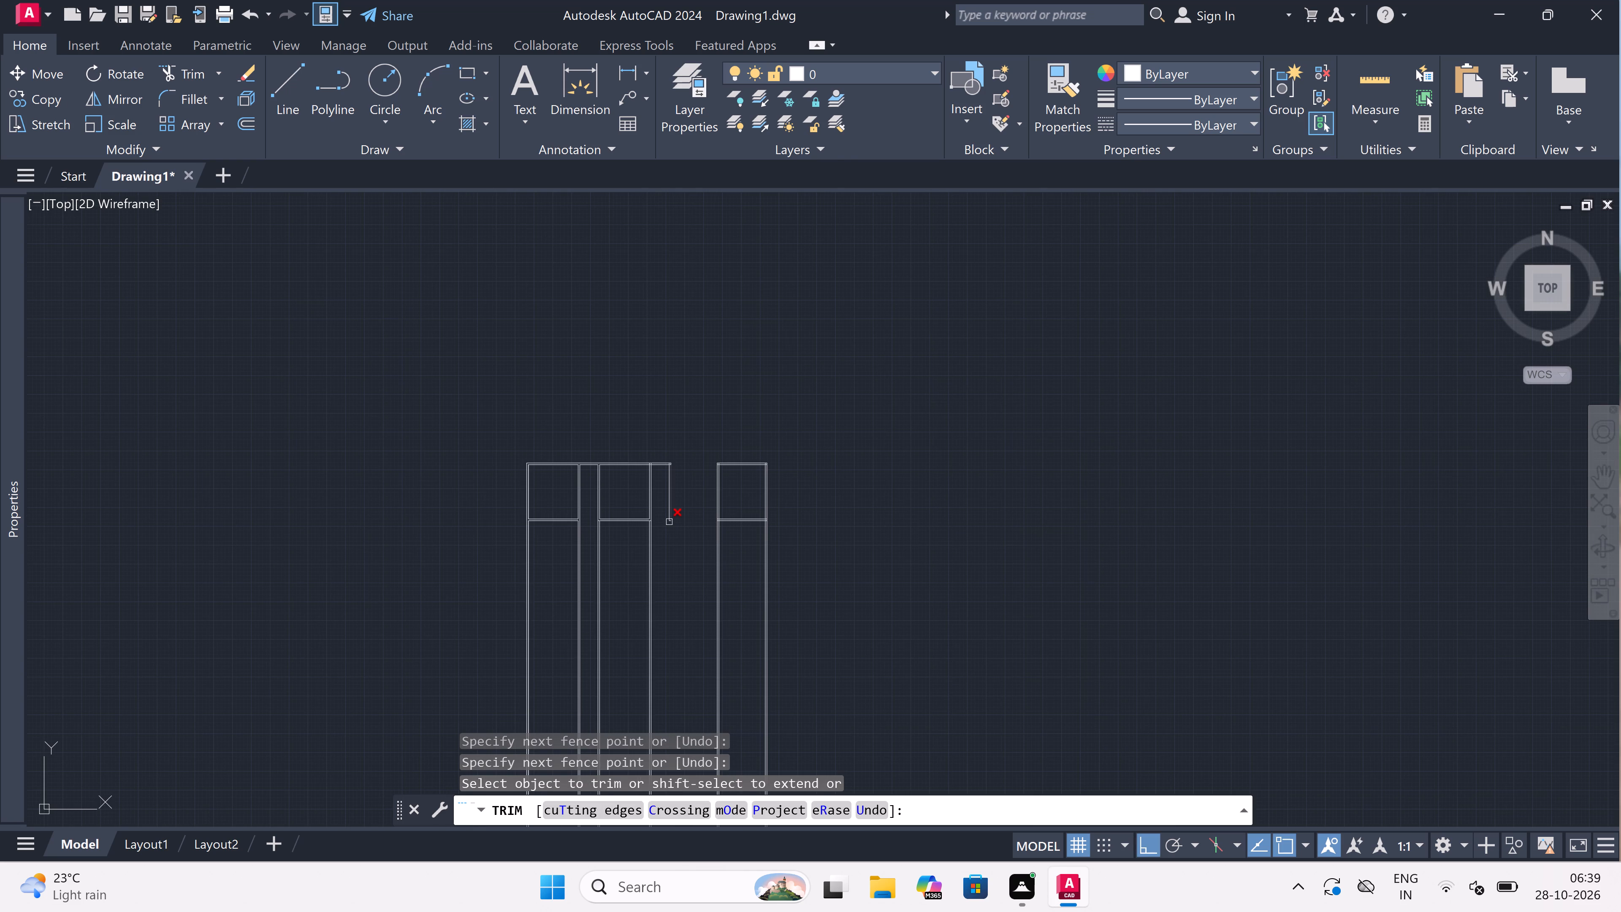
pyautogui.scroll(1, 669, 522)
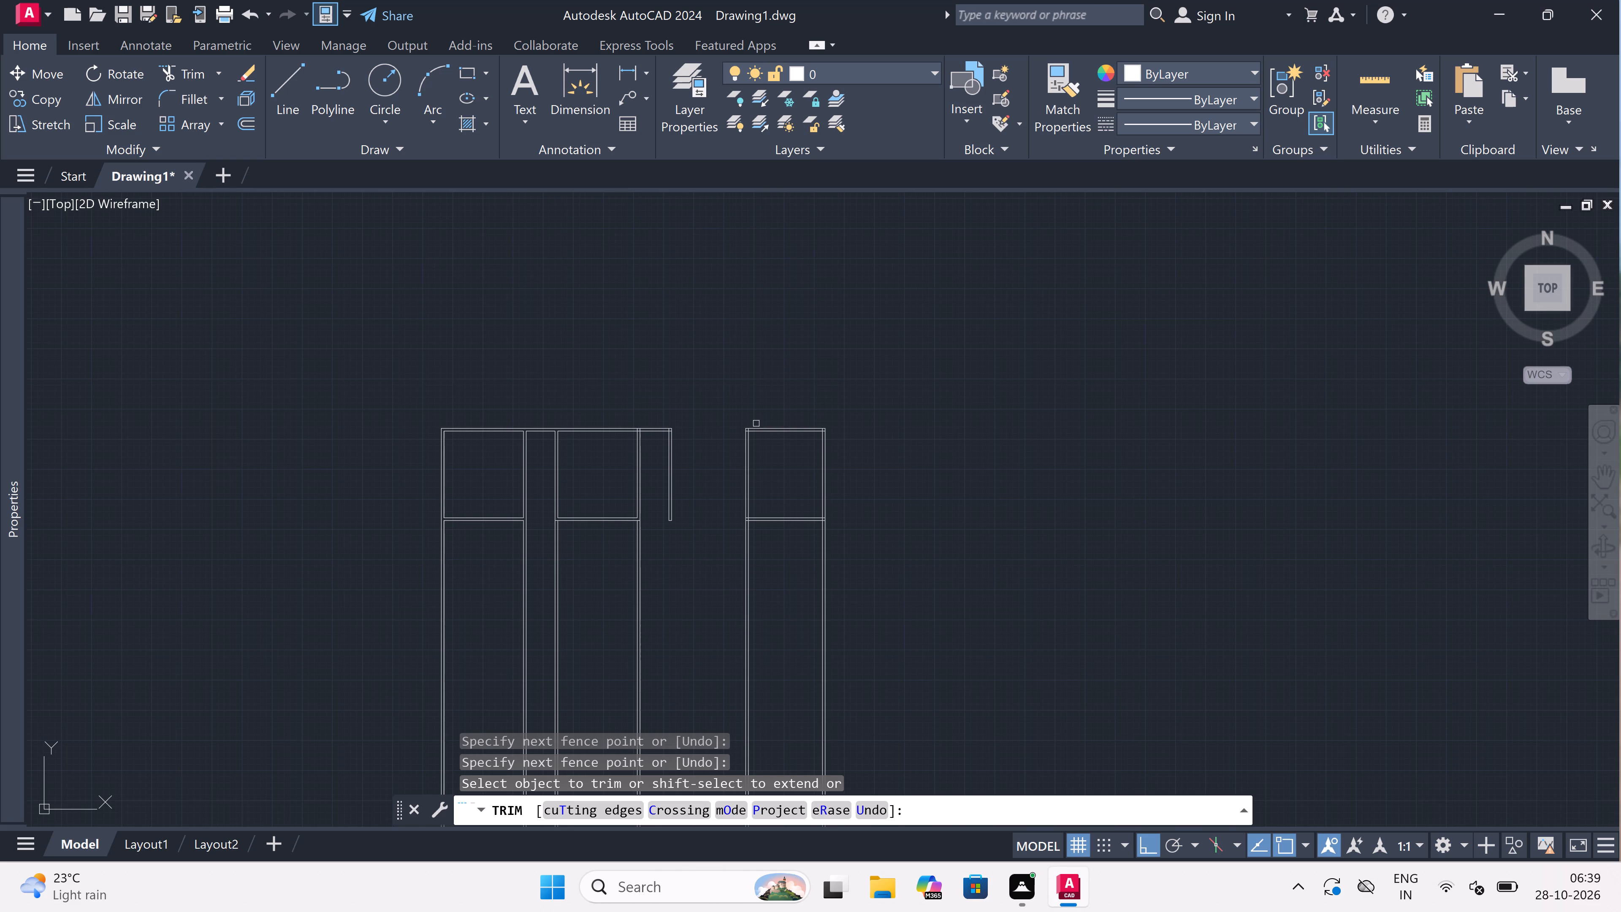
pyautogui.scroll(2, 756, 423)
pyautogui.scroll(-2, 749, 516)
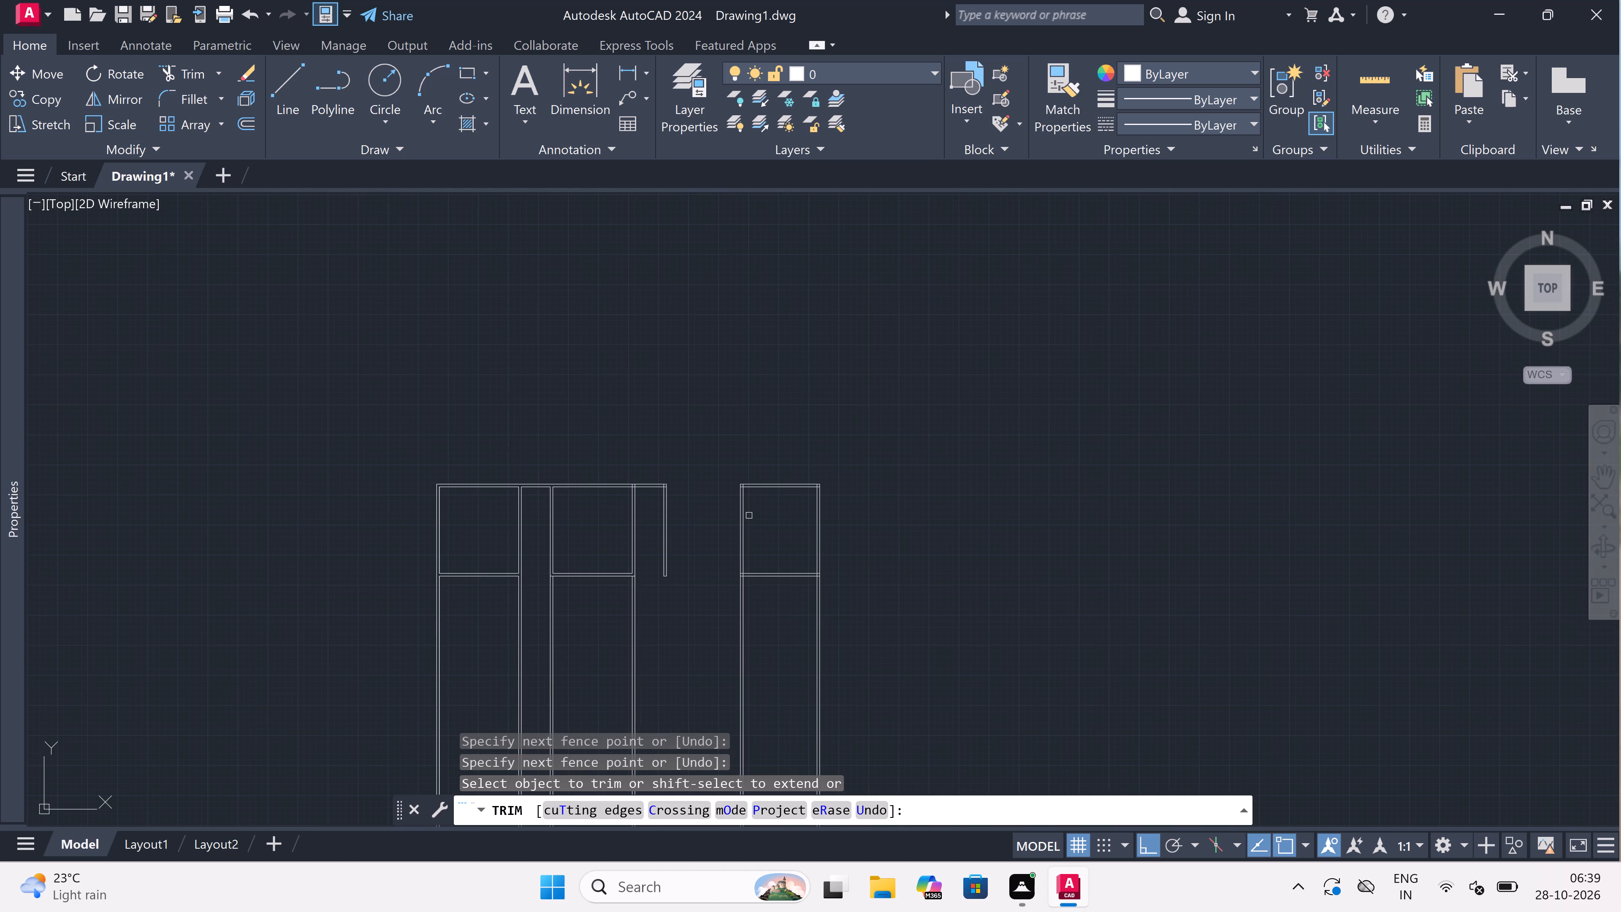
pyautogui.scroll(3, 738, 566)
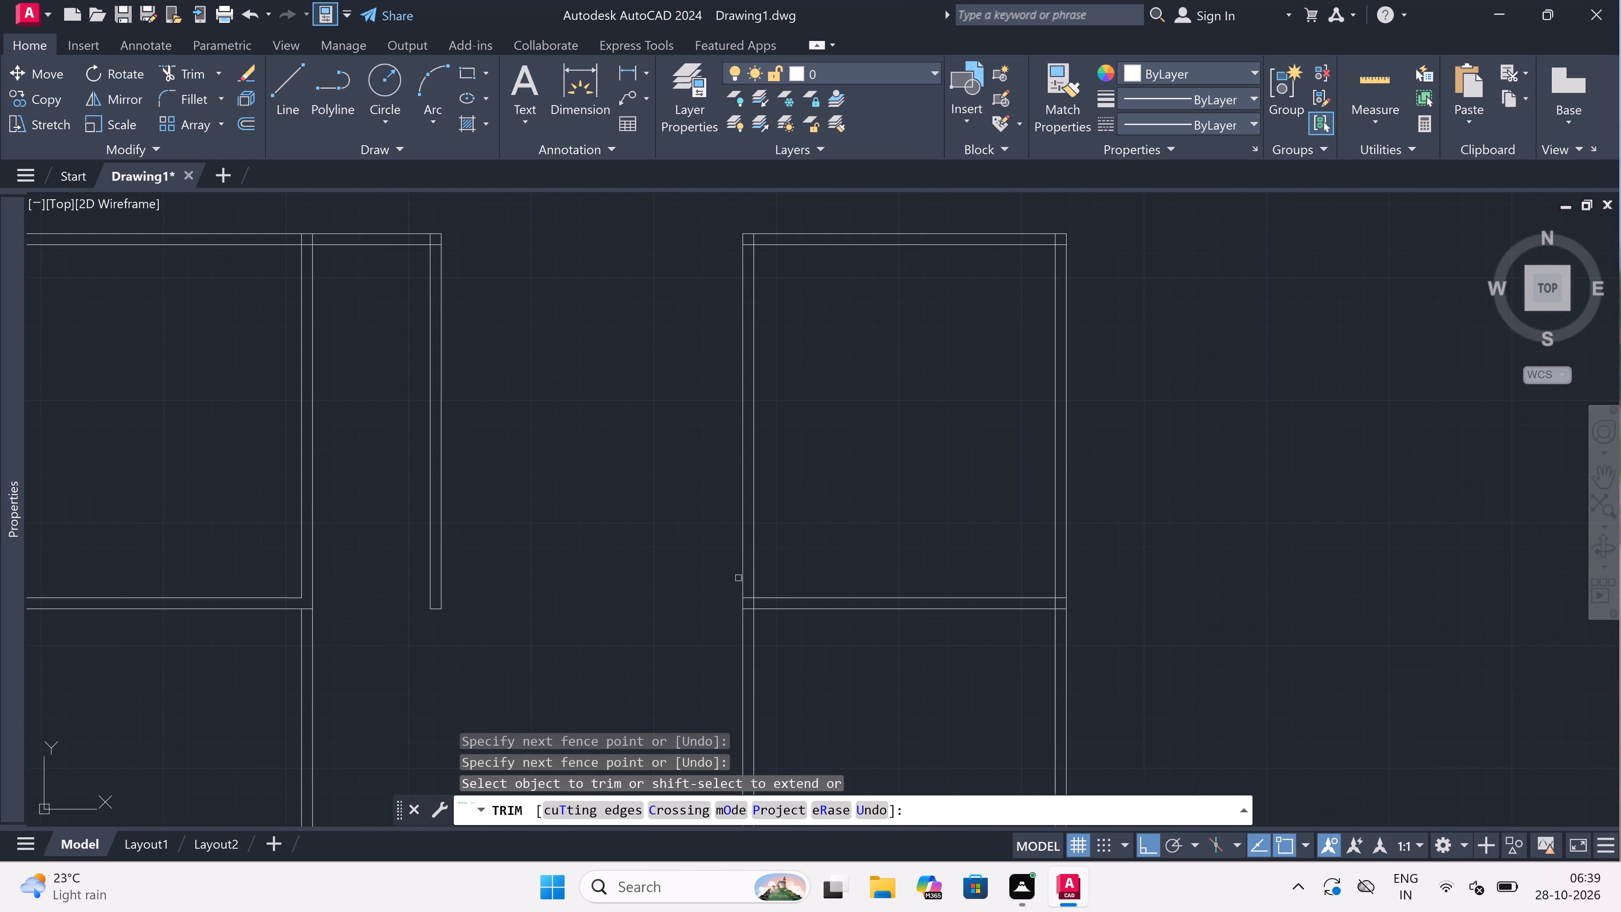
pyautogui.scroll(4, 743, 593)
pyautogui.moveTo(767, 592); pyautogui.dragTo(769, 609)
pyautogui.click(770, 708)
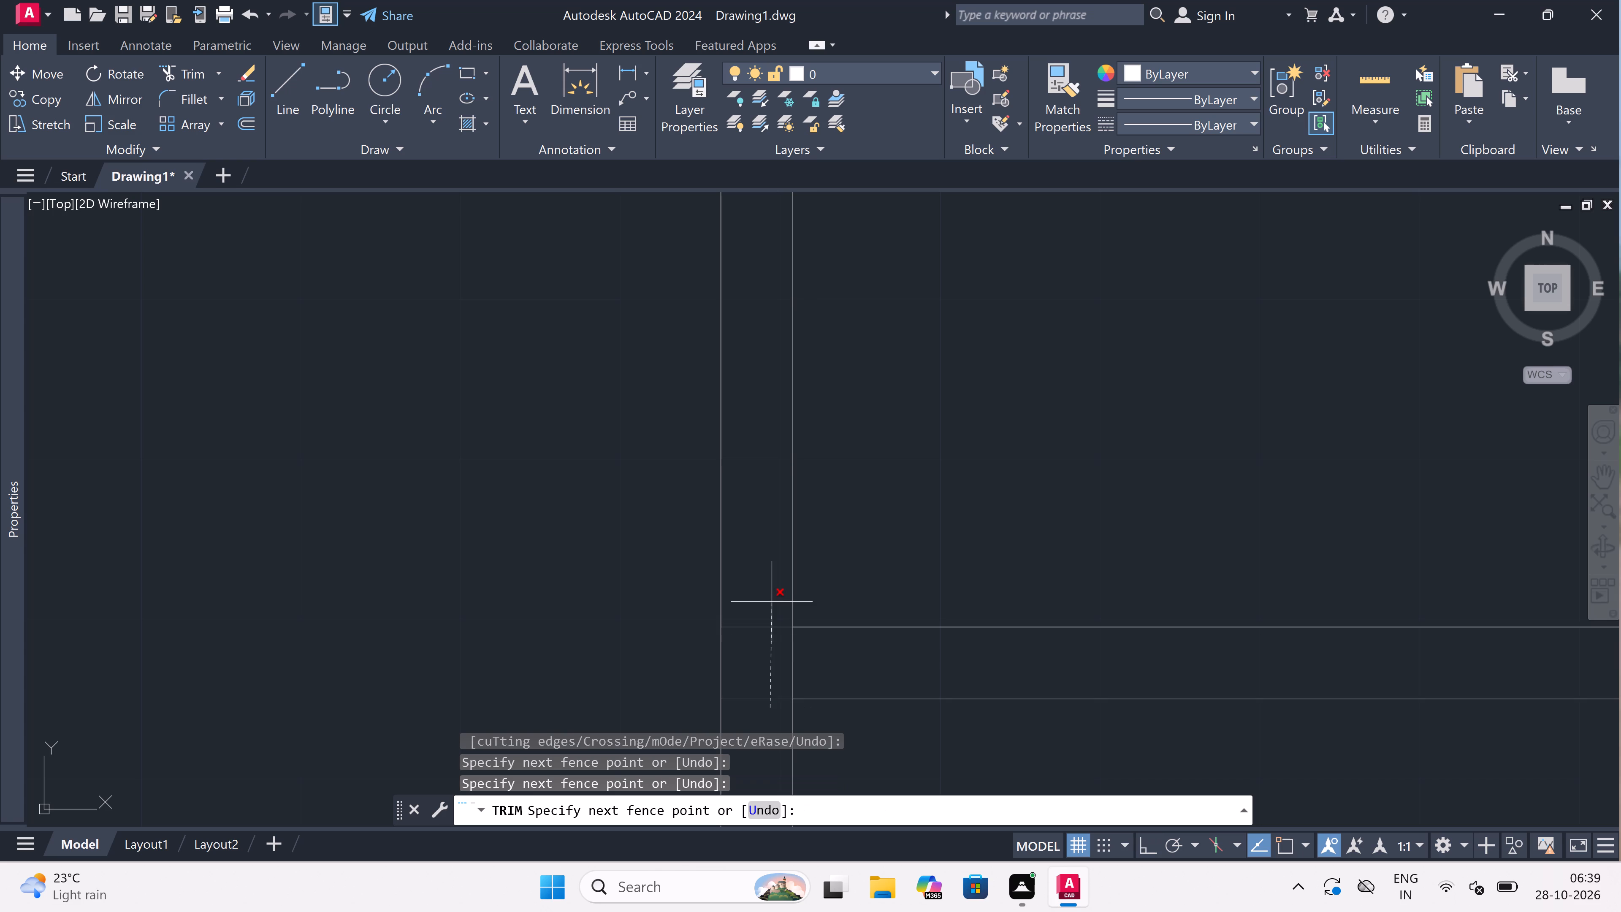
pyautogui.click(772, 604)
pyautogui.click(769, 655)
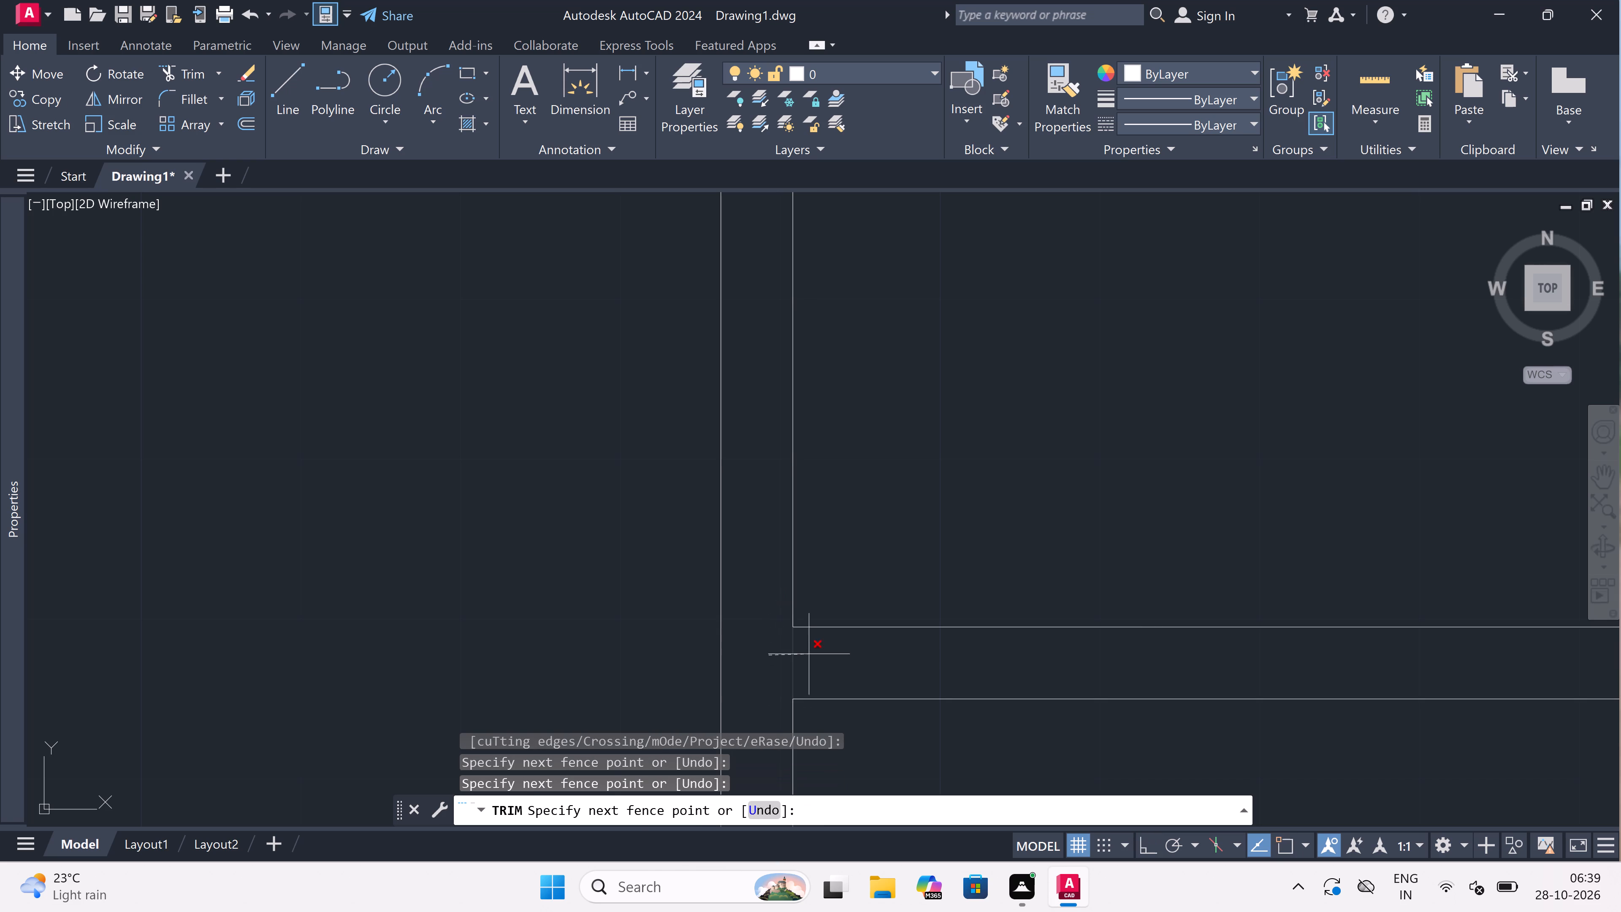
pyautogui.click(812, 652)
# Trim the overlapping inner line ends at the corner where the fifth partition wall meets the top wall.
pyautogui.scroll(-5, 699, 625)
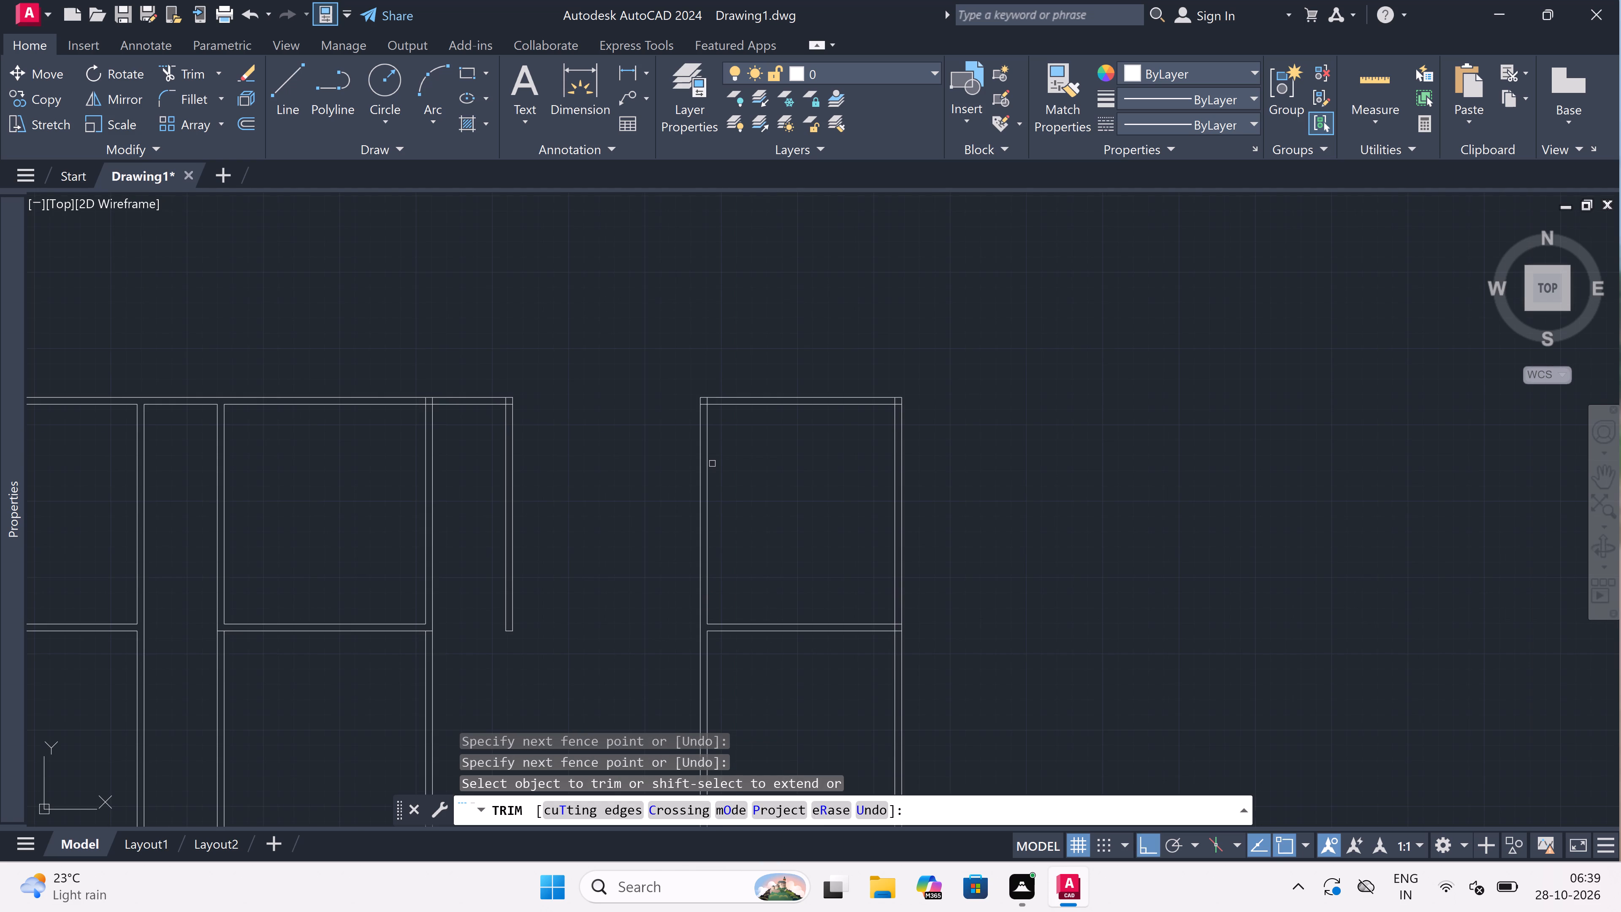
pyautogui.scroll(6, 698, 399)
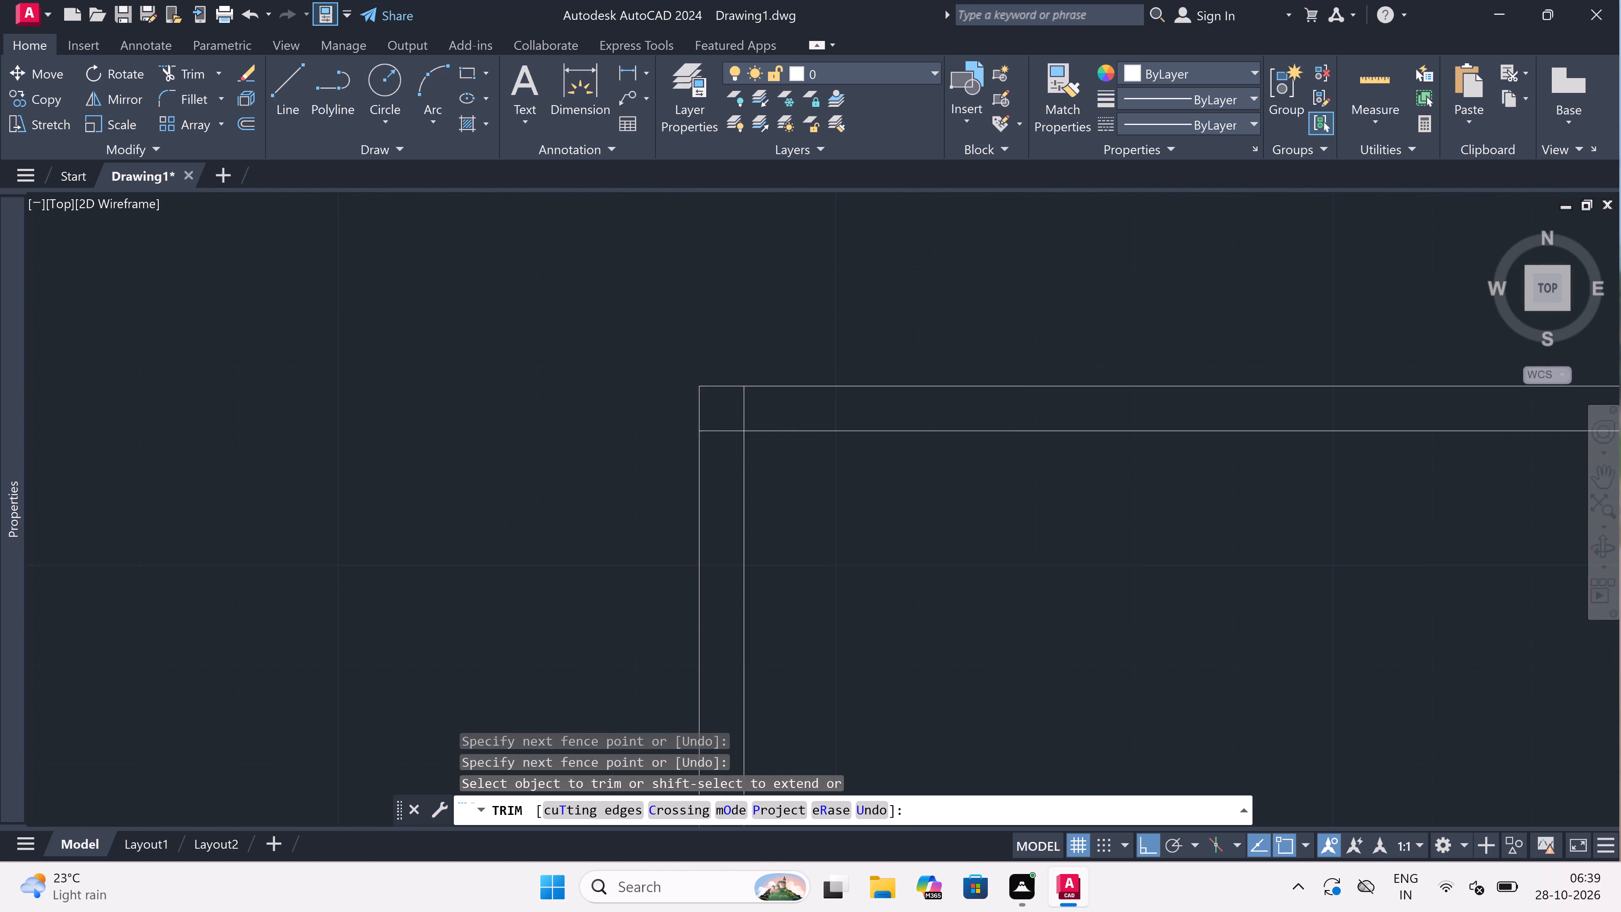
pyautogui.scroll(1, 715, 396)
pyautogui.moveTo(713, 403); pyautogui.dragTo(711, 410)
pyautogui.click(708, 590)
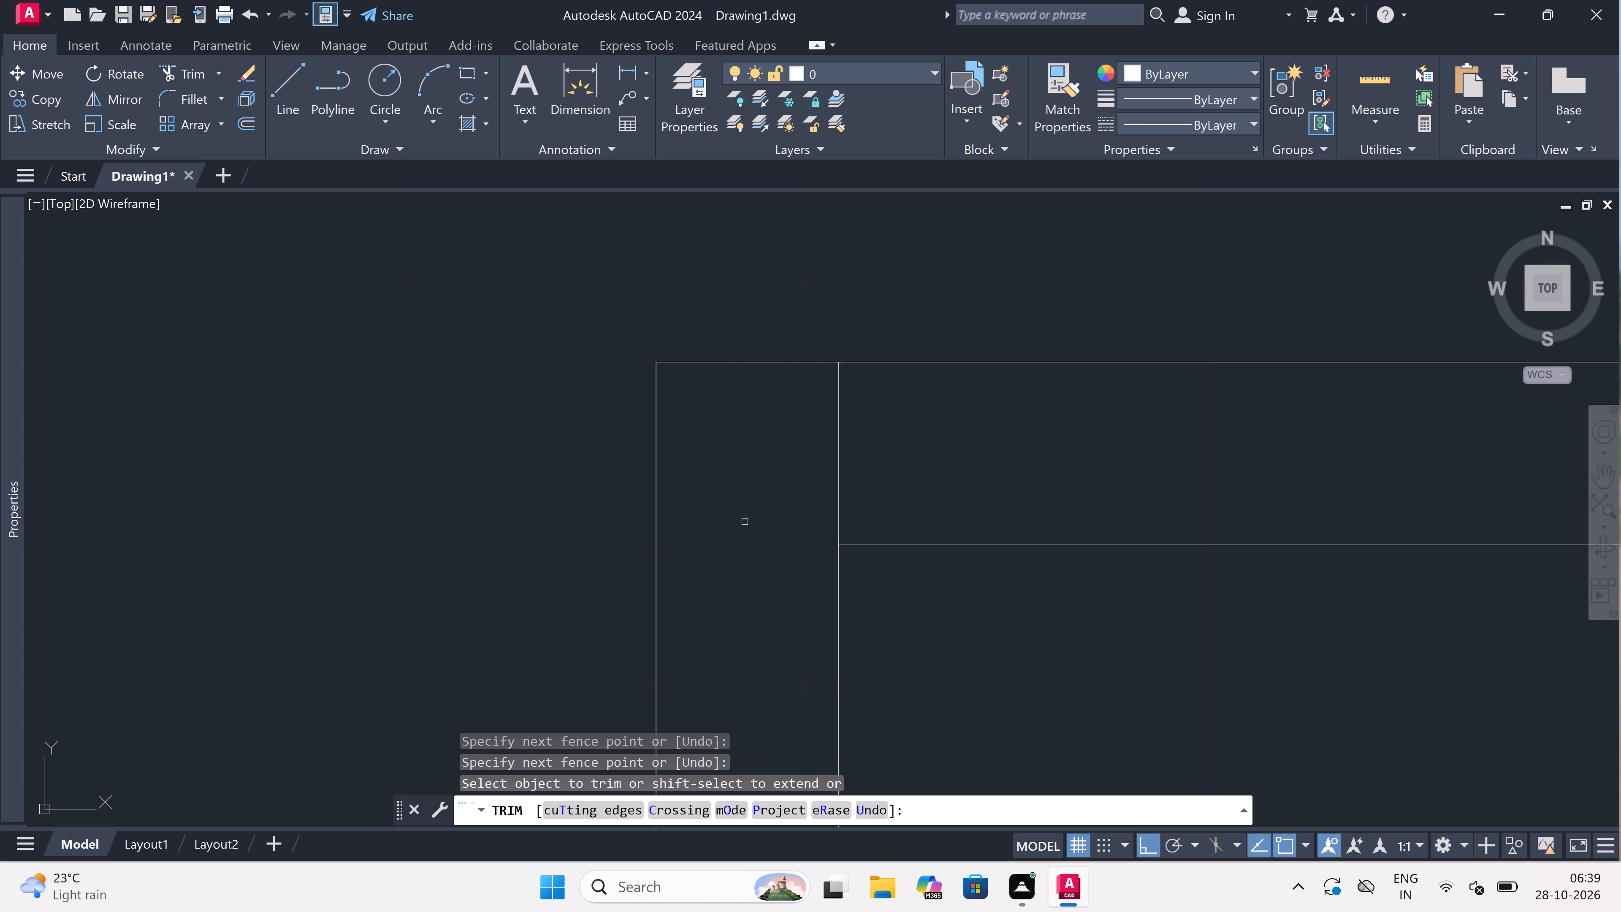
pyautogui.click(757, 490)
pyautogui.click(966, 483)
# Trim the overlapping inner line ends at the corner where the top wall meets the far right outer wall.
pyautogui.scroll(-7, 676, 508)
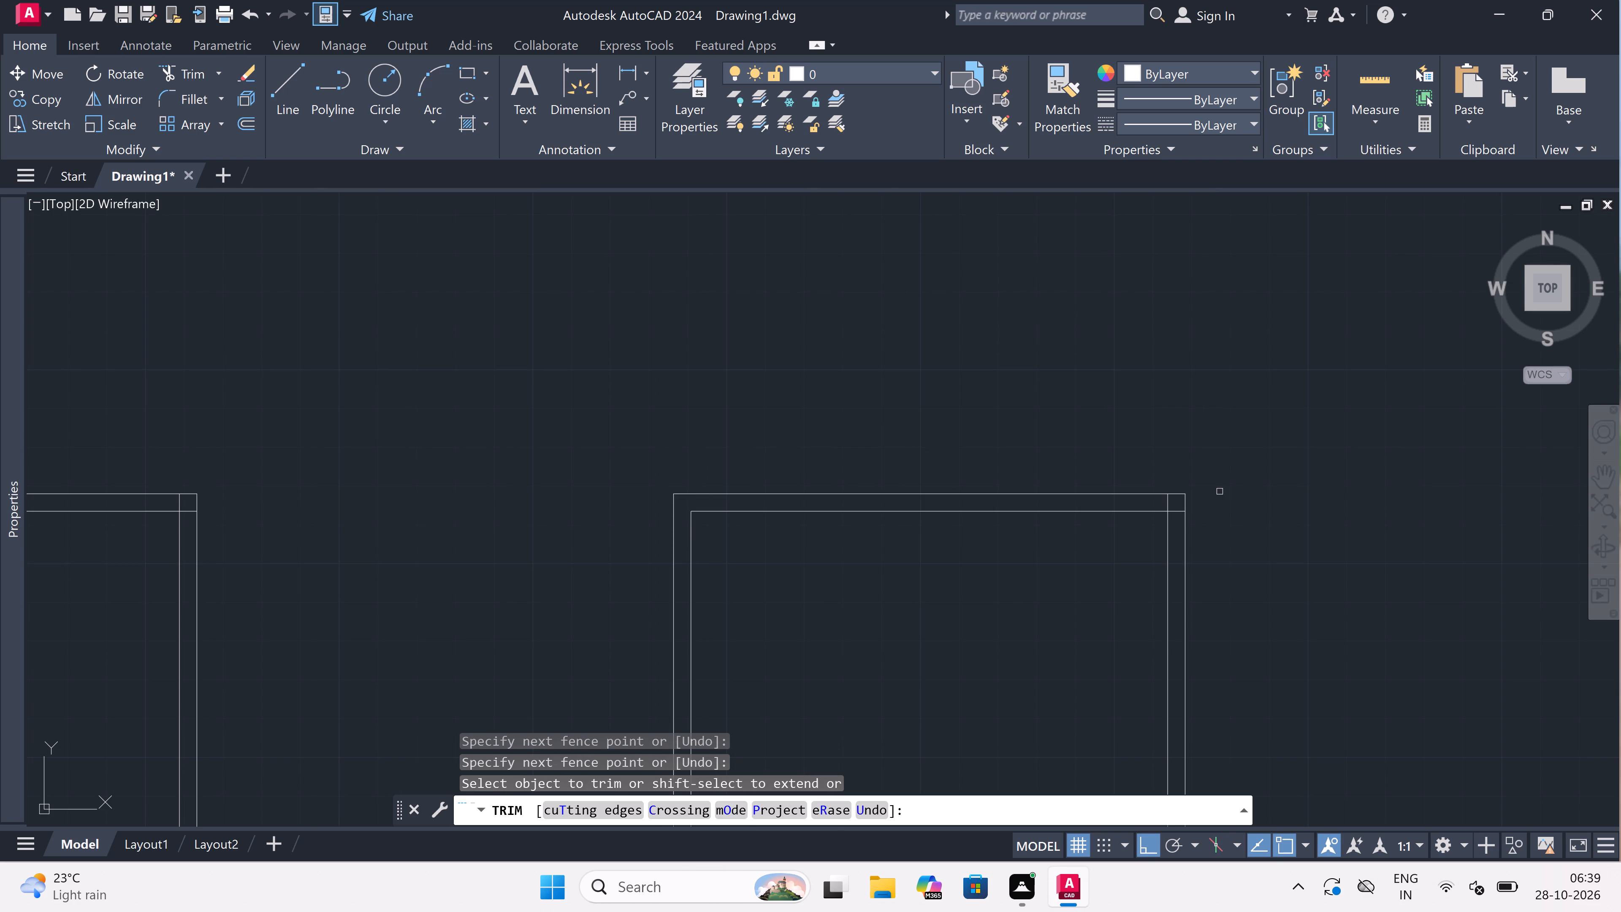
pyautogui.scroll(2, 1230, 489)
pyautogui.scroll(2, 1010, 529)
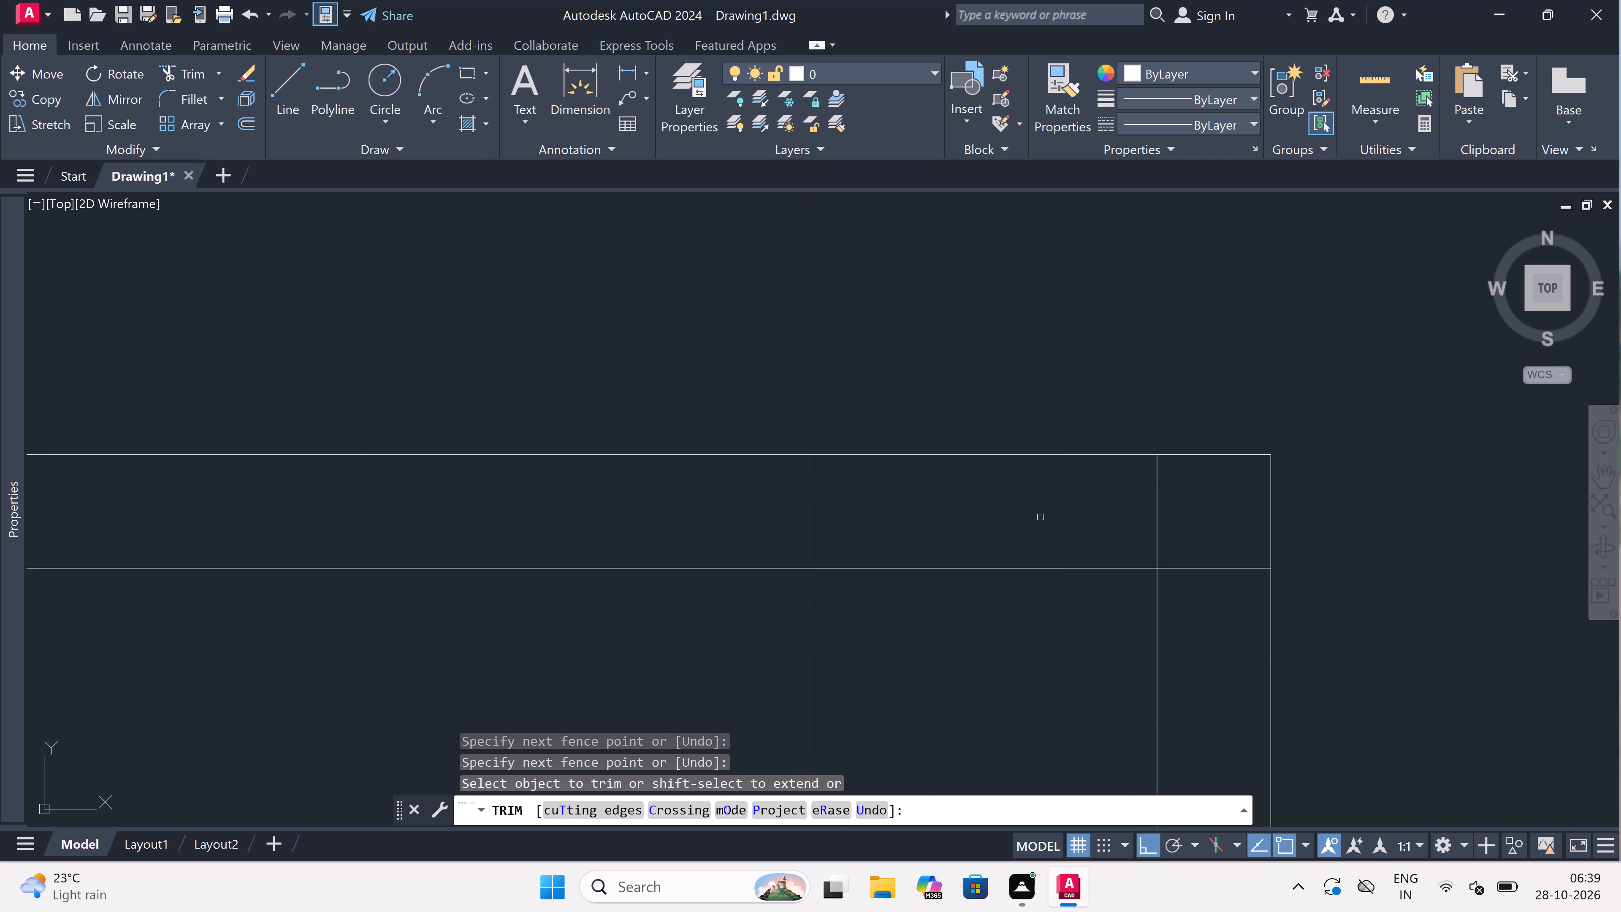
pyautogui.click(1146, 508)
pyautogui.click(1169, 512)
pyautogui.click(1178, 551)
pyautogui.click(1209, 597)
# Trim the overlapping line segments where the middle horizontal wall meets the far right outer wall, opening the junction.
pyautogui.scroll(-4, 450, 221)
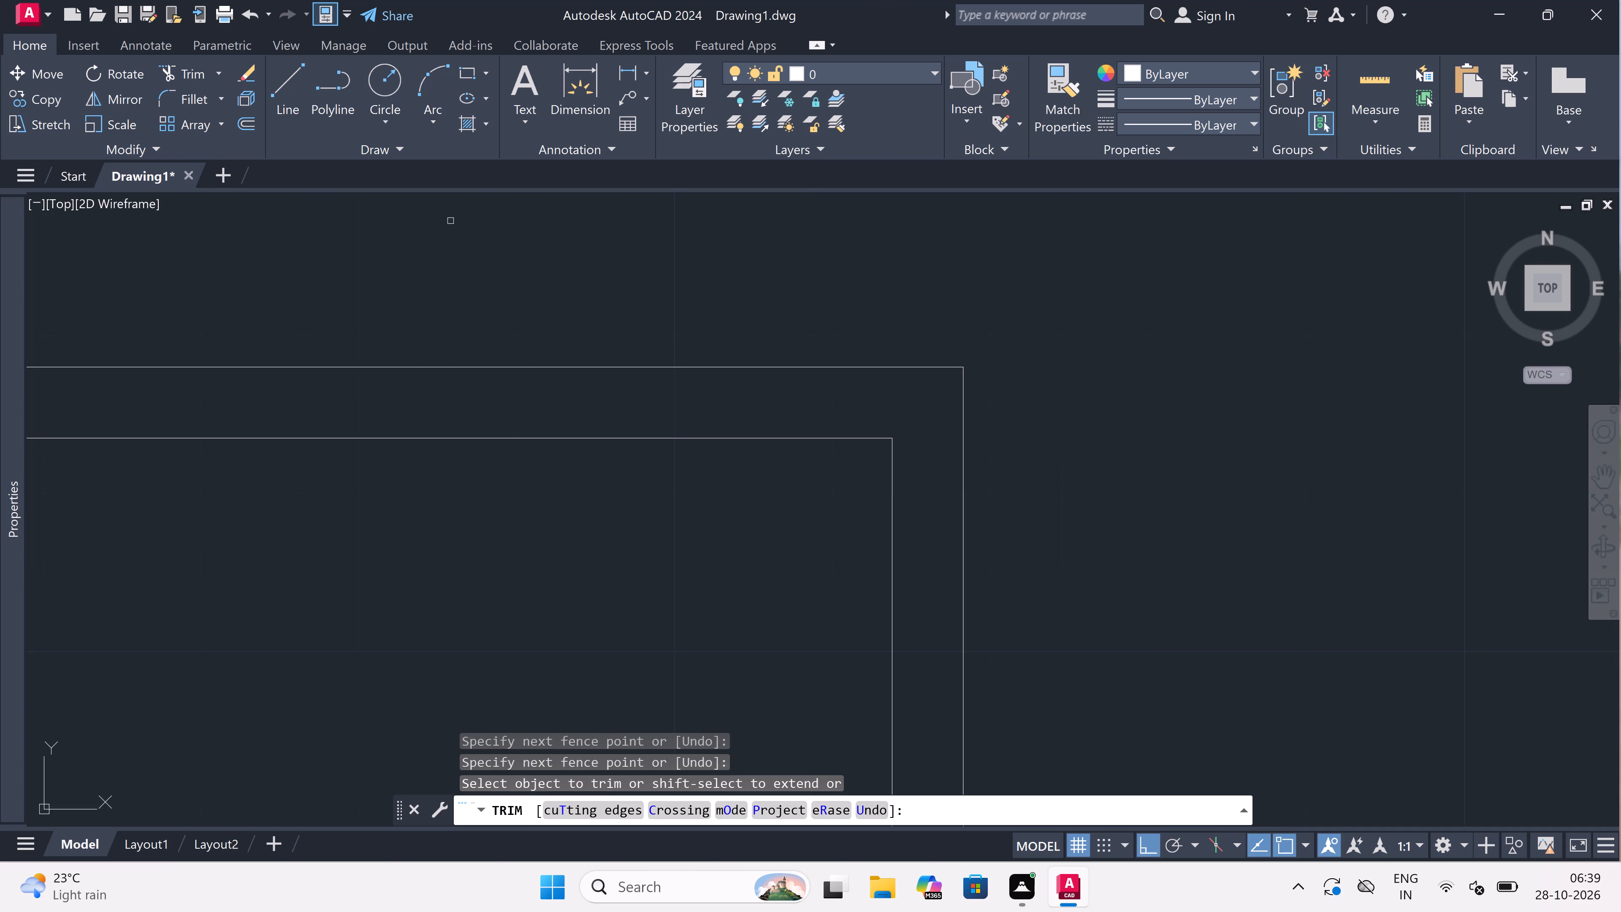
pyautogui.scroll(-7, 498, 284)
pyautogui.scroll(5, 503, 315)
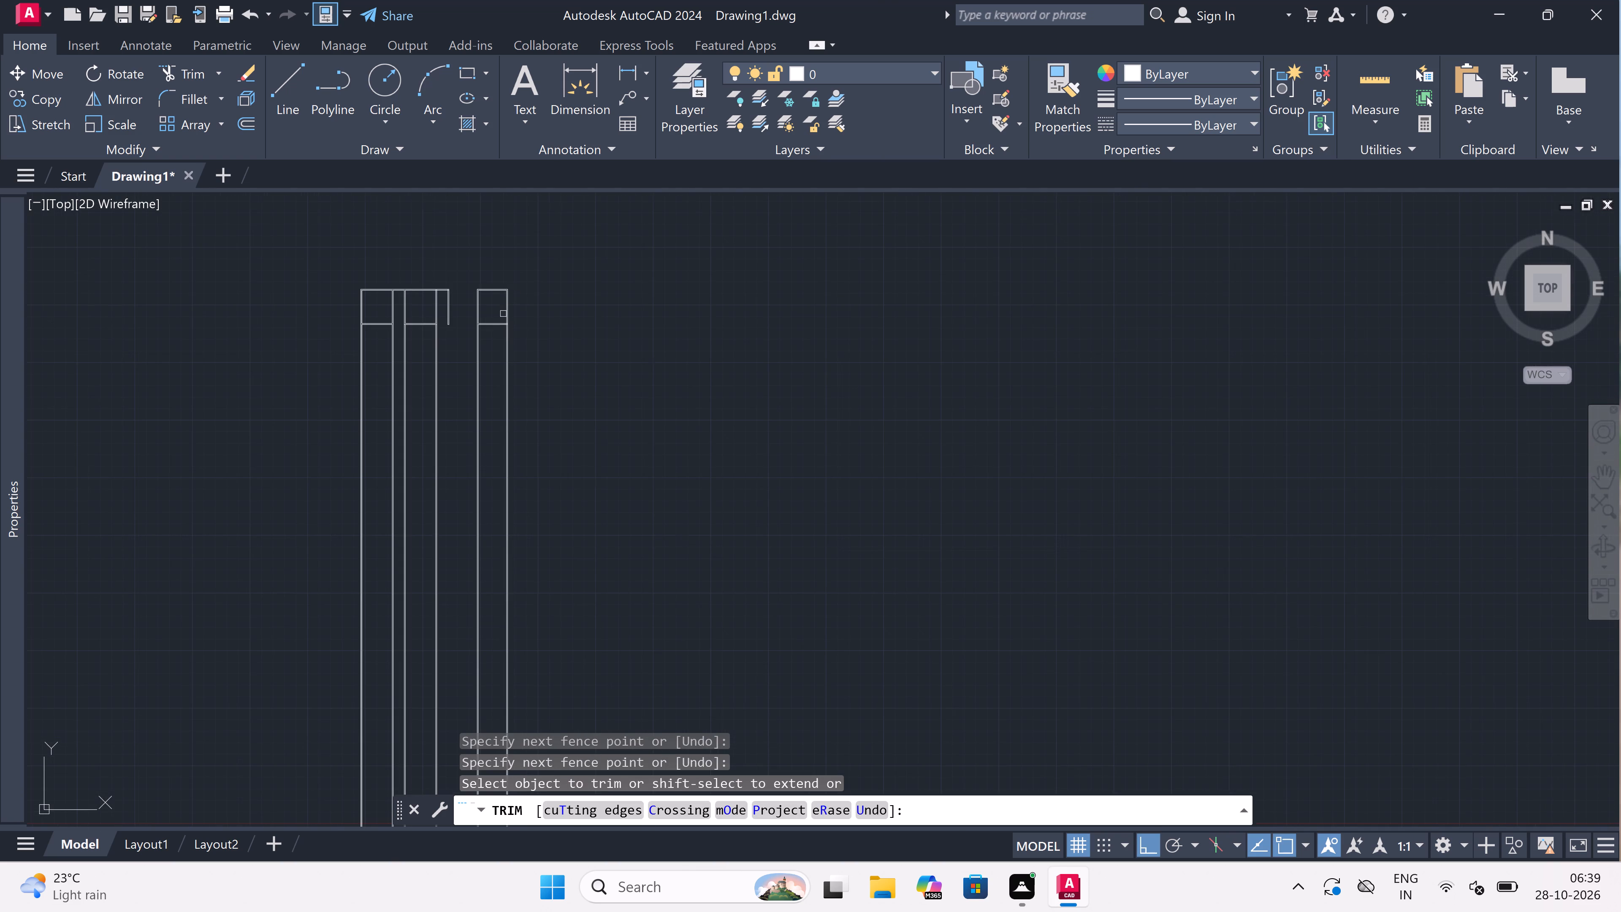
pyautogui.scroll(4, 510, 342)
pyautogui.scroll(-1, 569, 458)
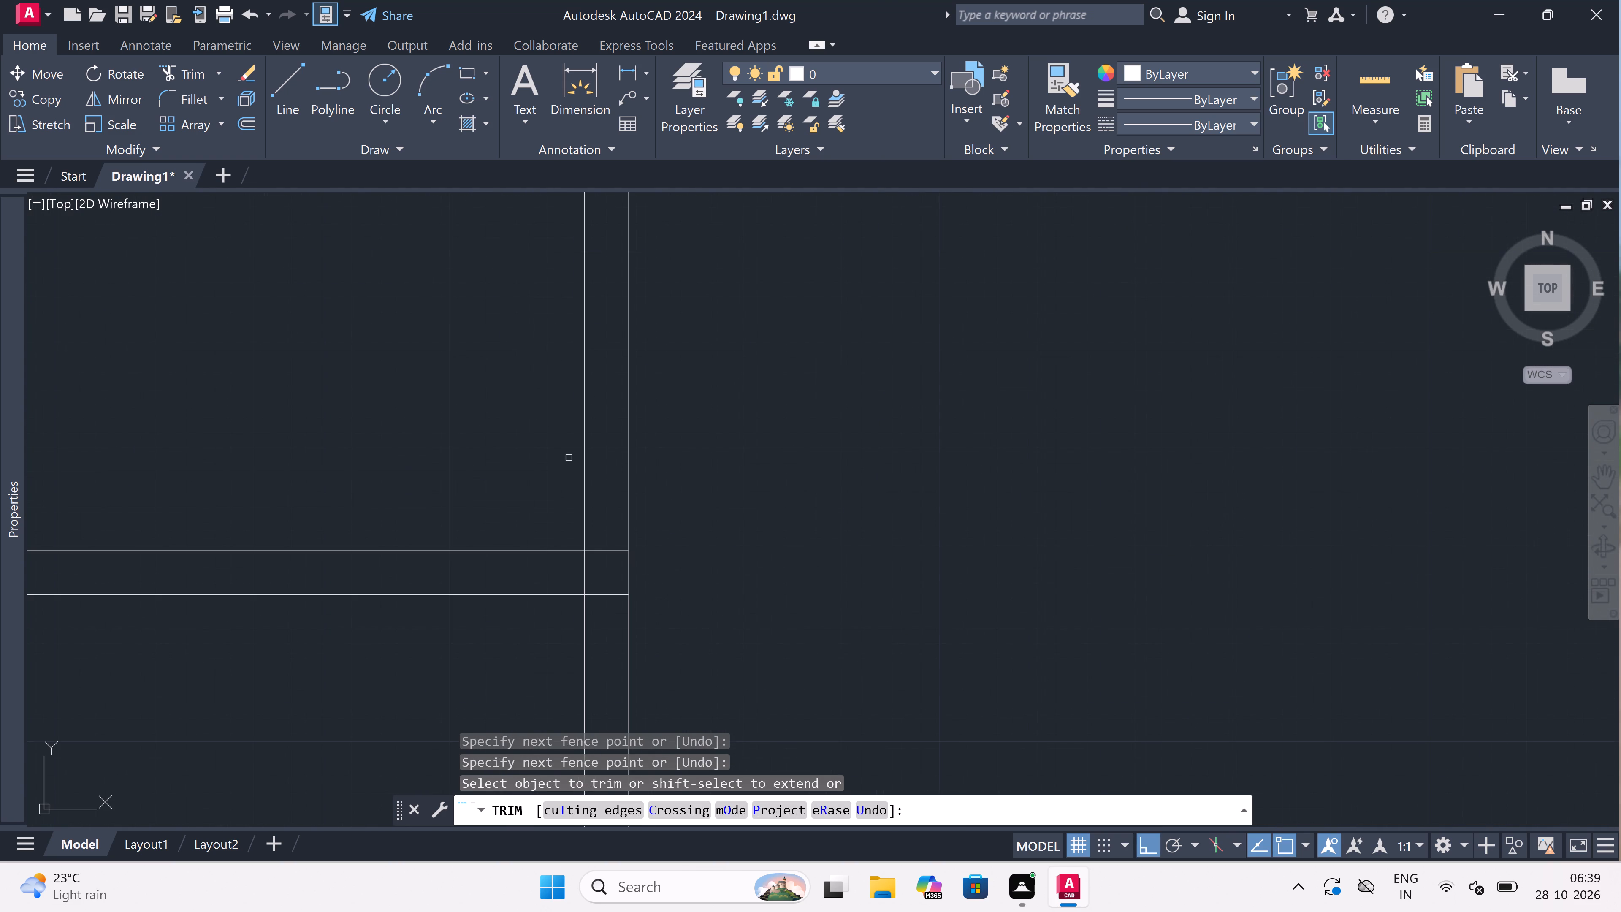
pyautogui.scroll(2, 568, 485)
pyautogui.scroll(-3, 580, 502)
pyautogui.scroll(2, 582, 527)
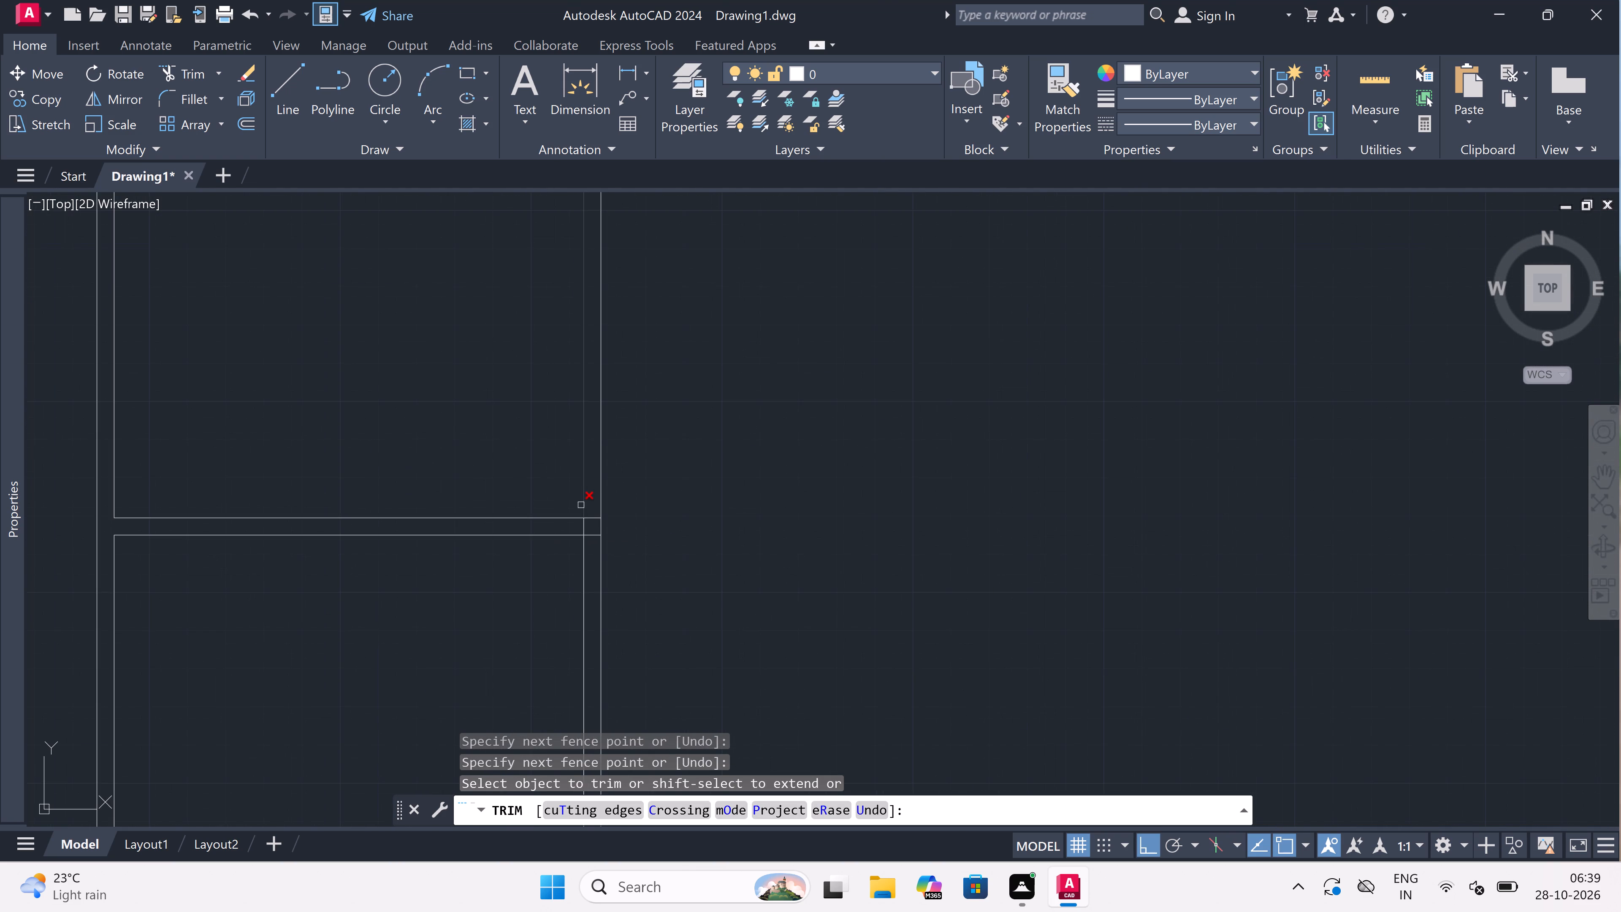
pyautogui.scroll(2, 581, 526)
pyautogui.moveTo(634, 456); pyautogui.dragTo(638, 463)
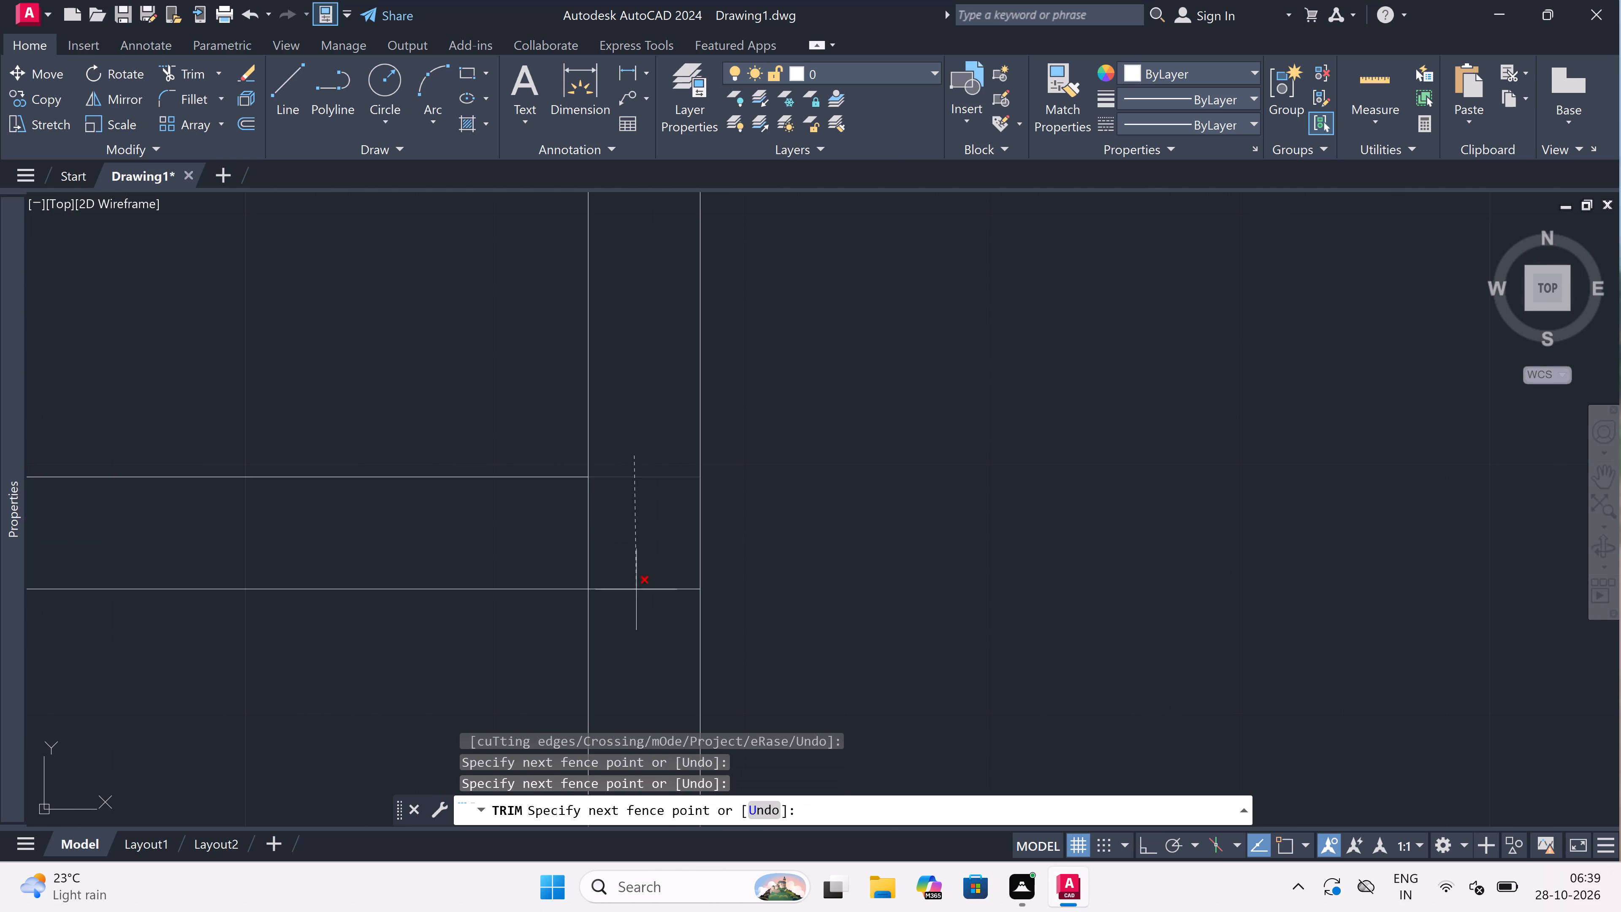
pyautogui.moveTo(635, 610); pyautogui.dragTo(645, 596)
pyautogui.click(637, 529)
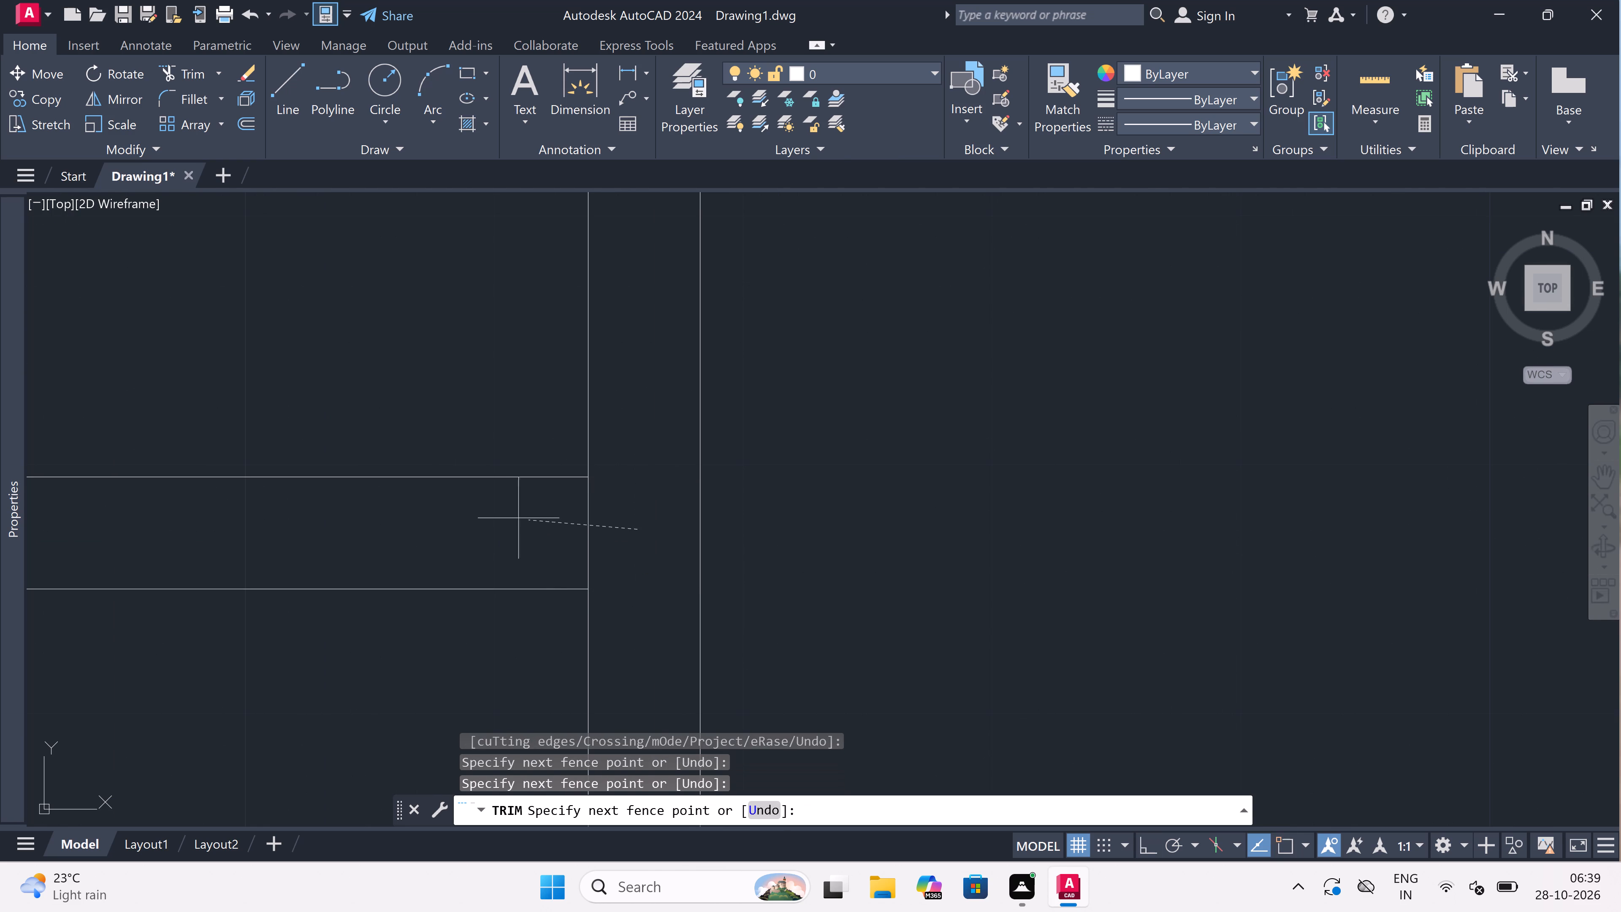
pyautogui.click(464, 514)
pyautogui.scroll(-8, 653, 515)
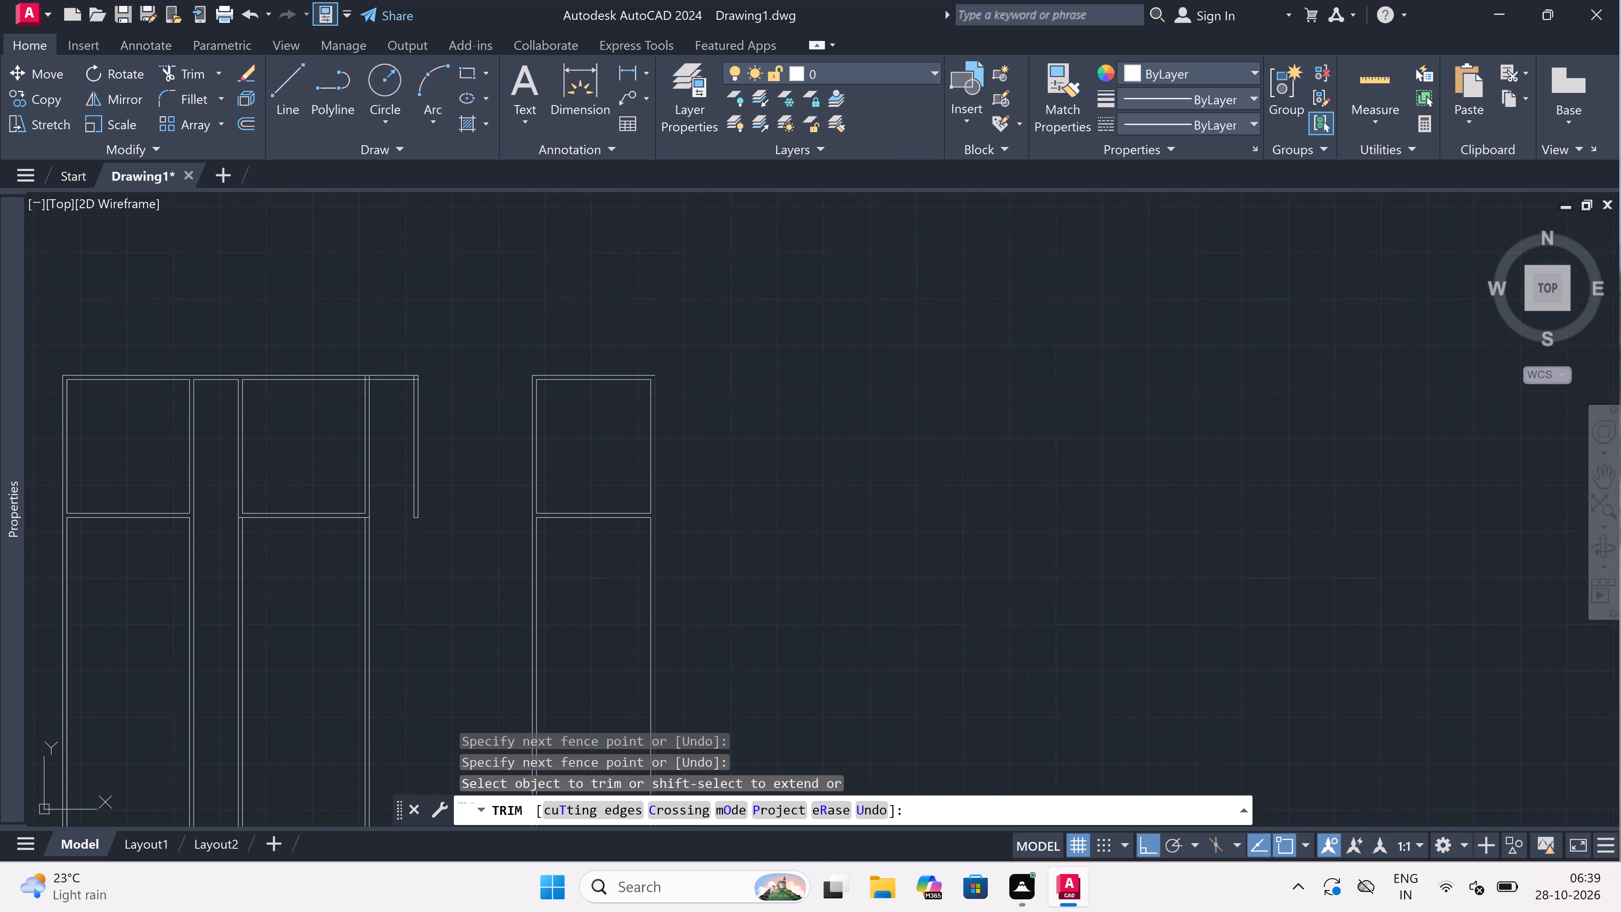
pyautogui.scroll(2, 537, 491)
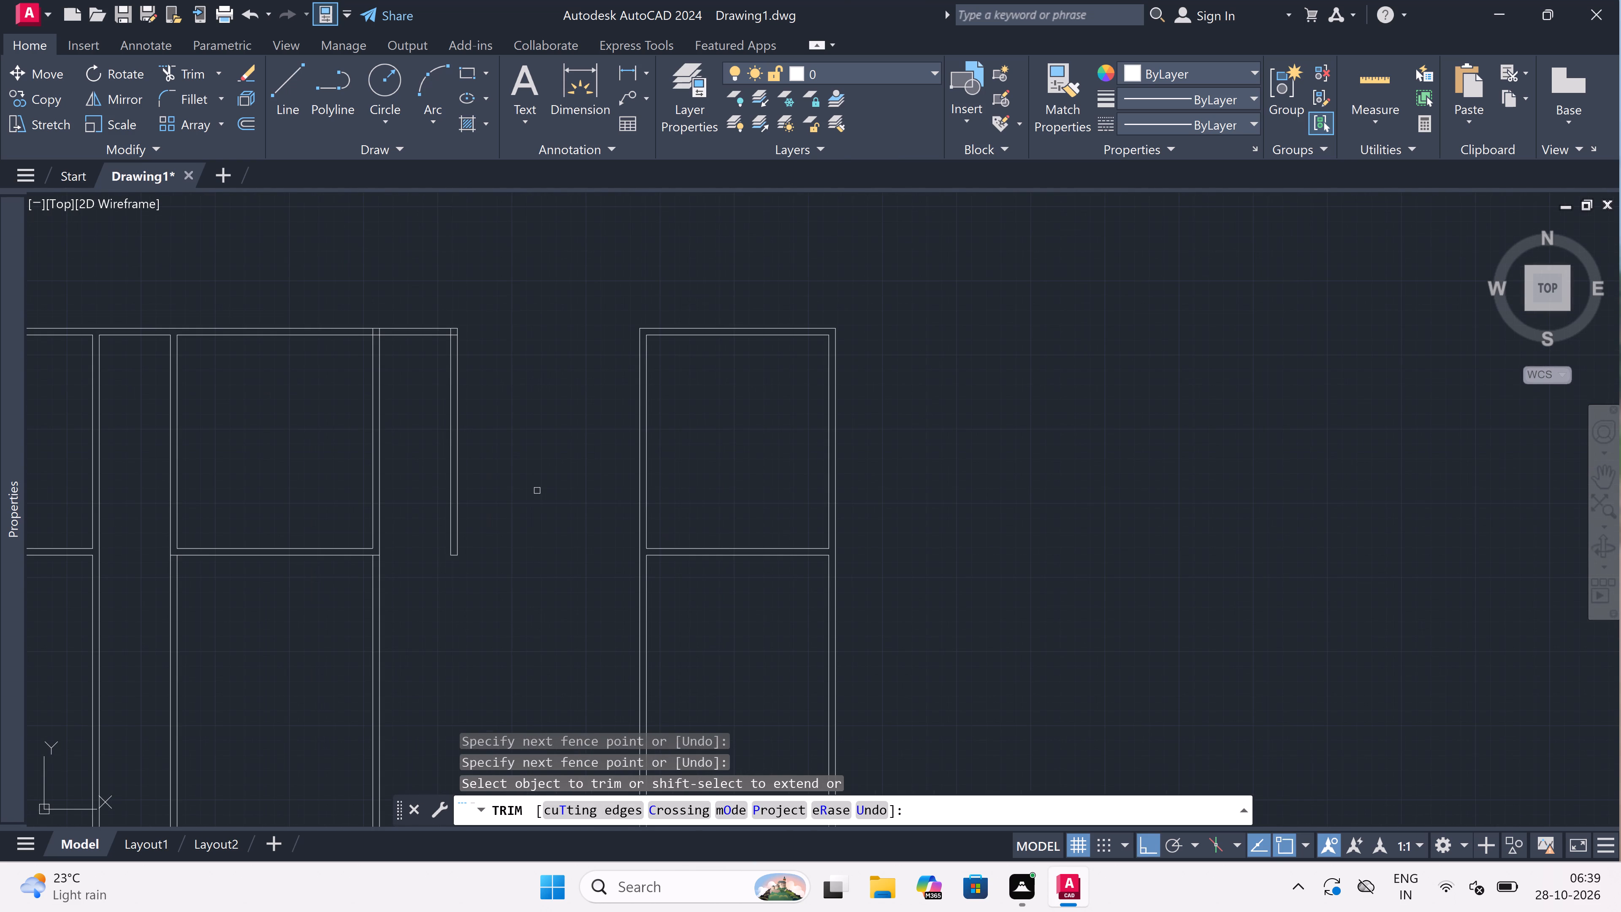
pyautogui.press('Escape')
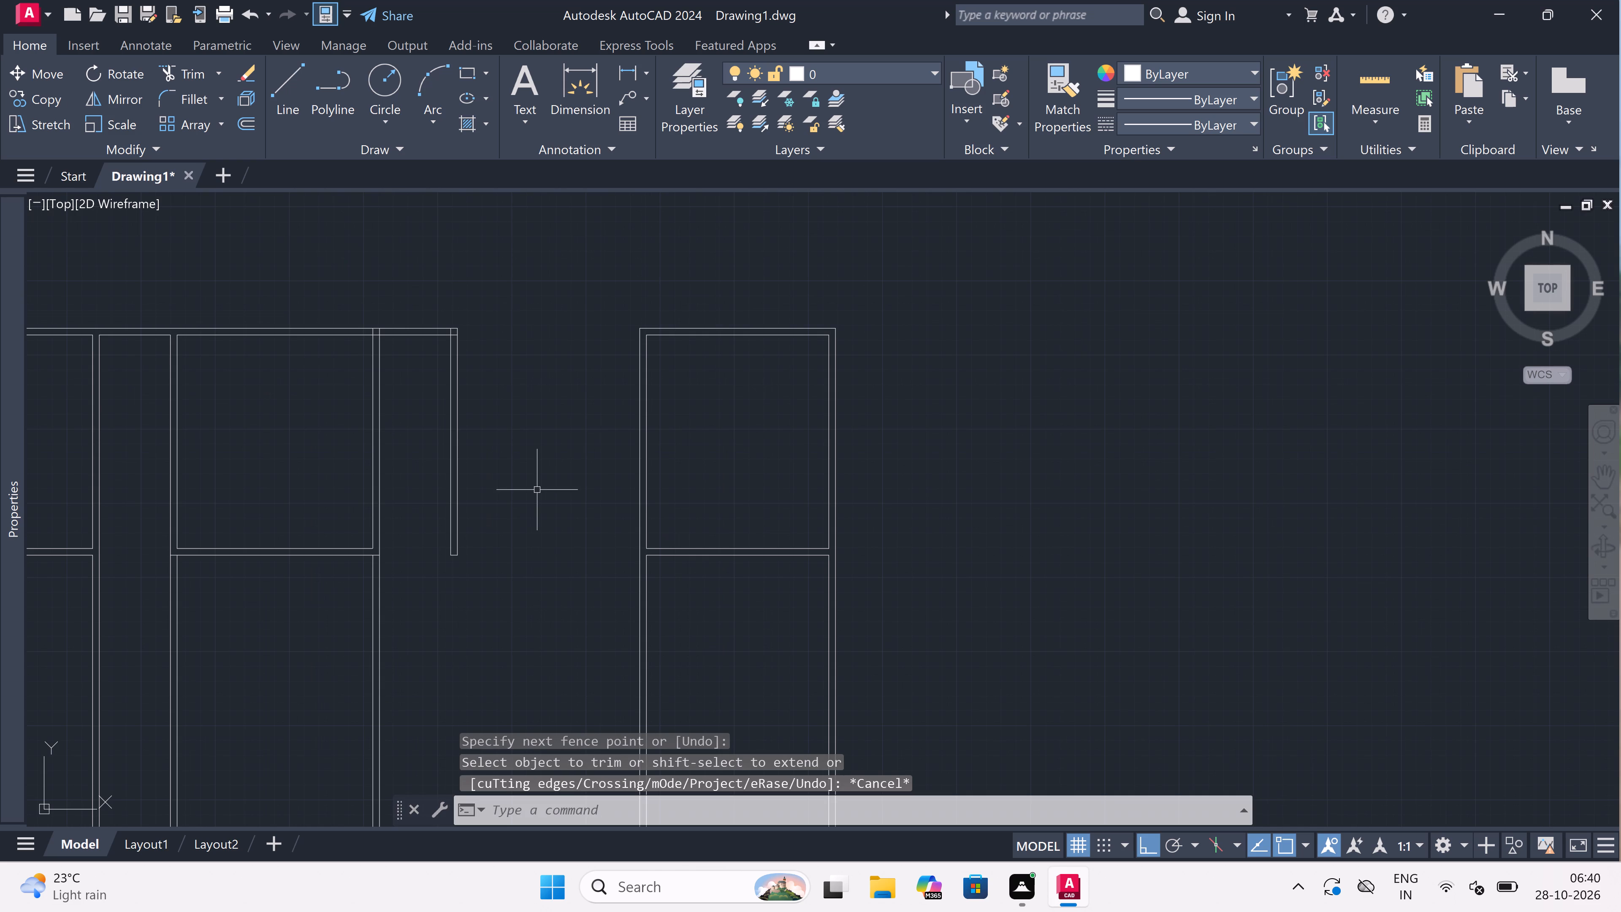
# Trim the overlapping line segments where the third and fourth partition walls meet the top wall, opening the junction and cleaning the corner.
pyautogui.scroll(-3, 436, 311)
pyautogui.scroll(3, 424, 313)
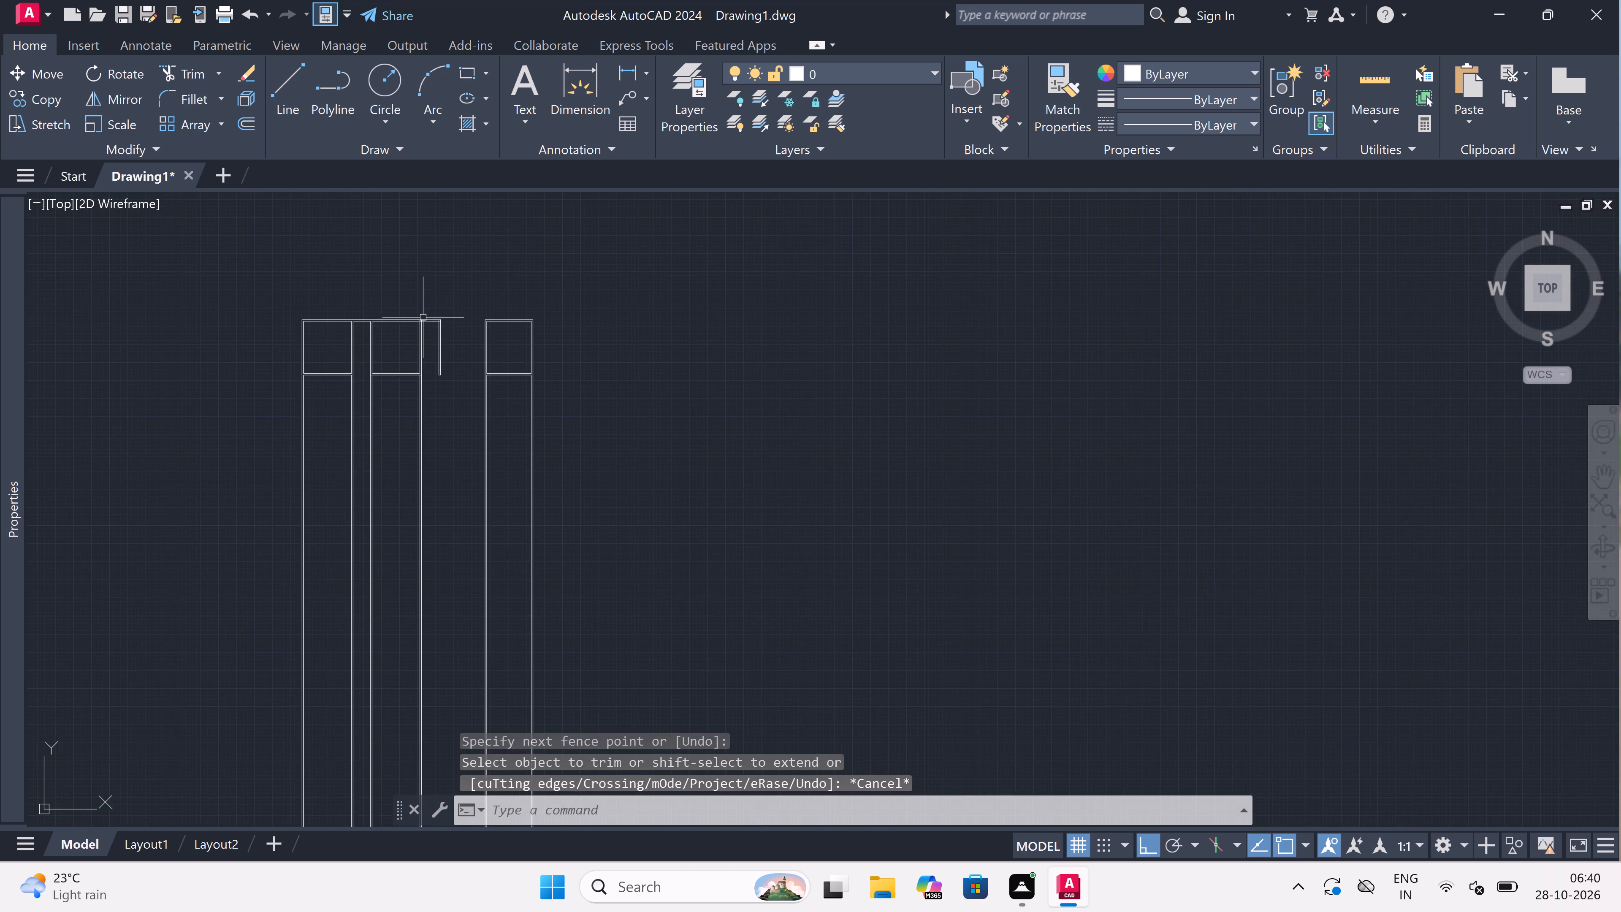
pyautogui.scroll(1, 423, 316)
pyautogui.press('space')
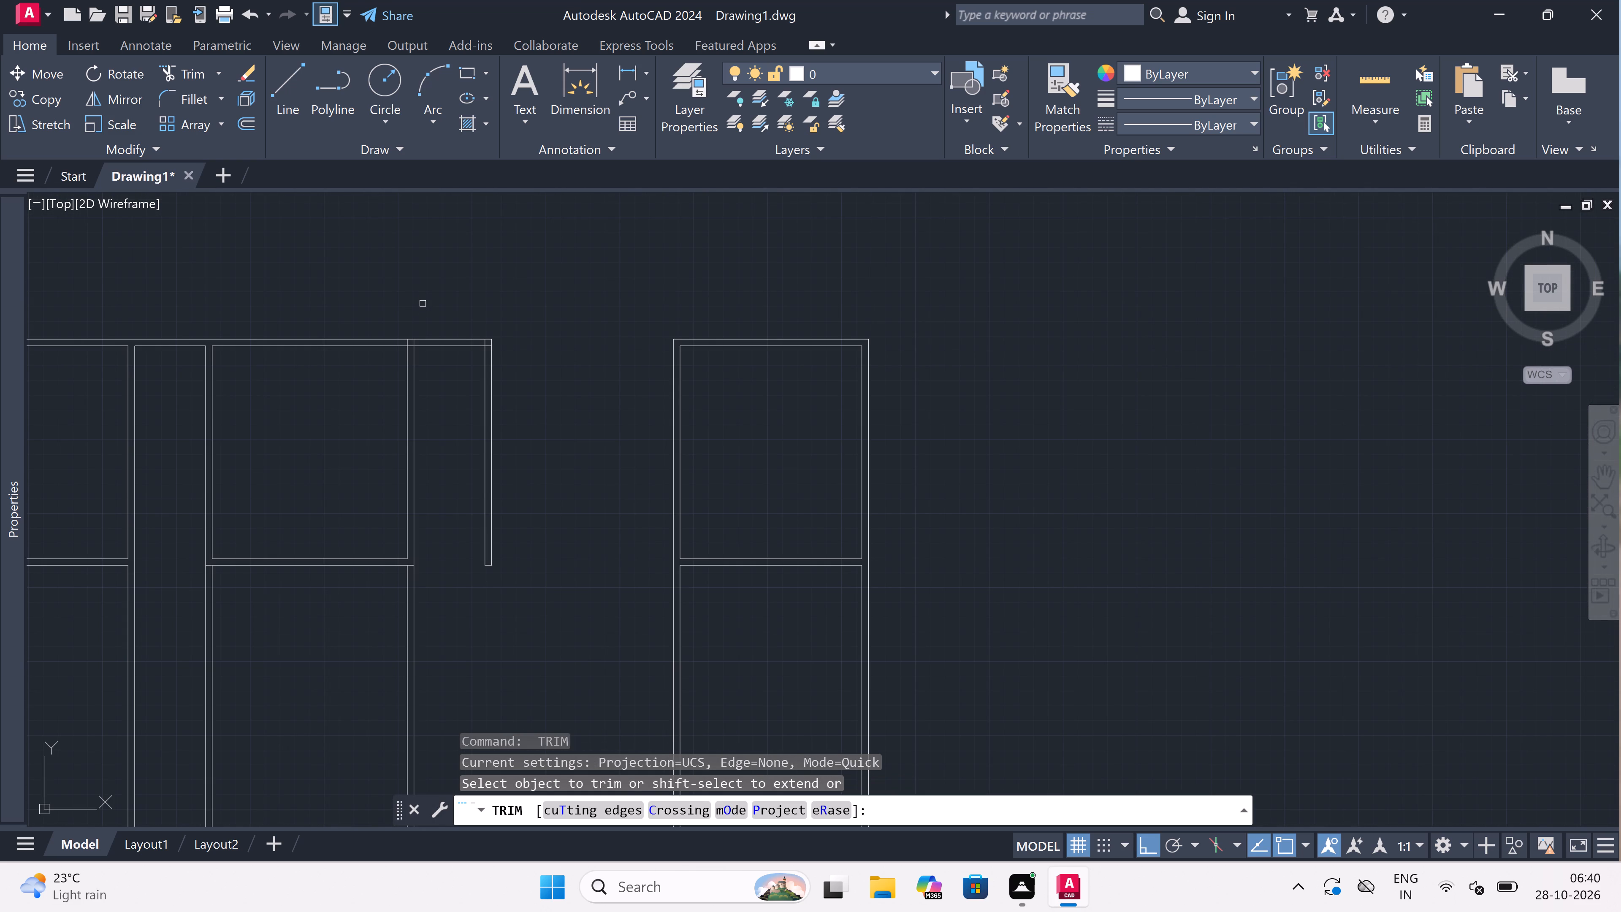
pyautogui.scroll(3, 419, 325)
pyautogui.scroll(2, 348, 374)
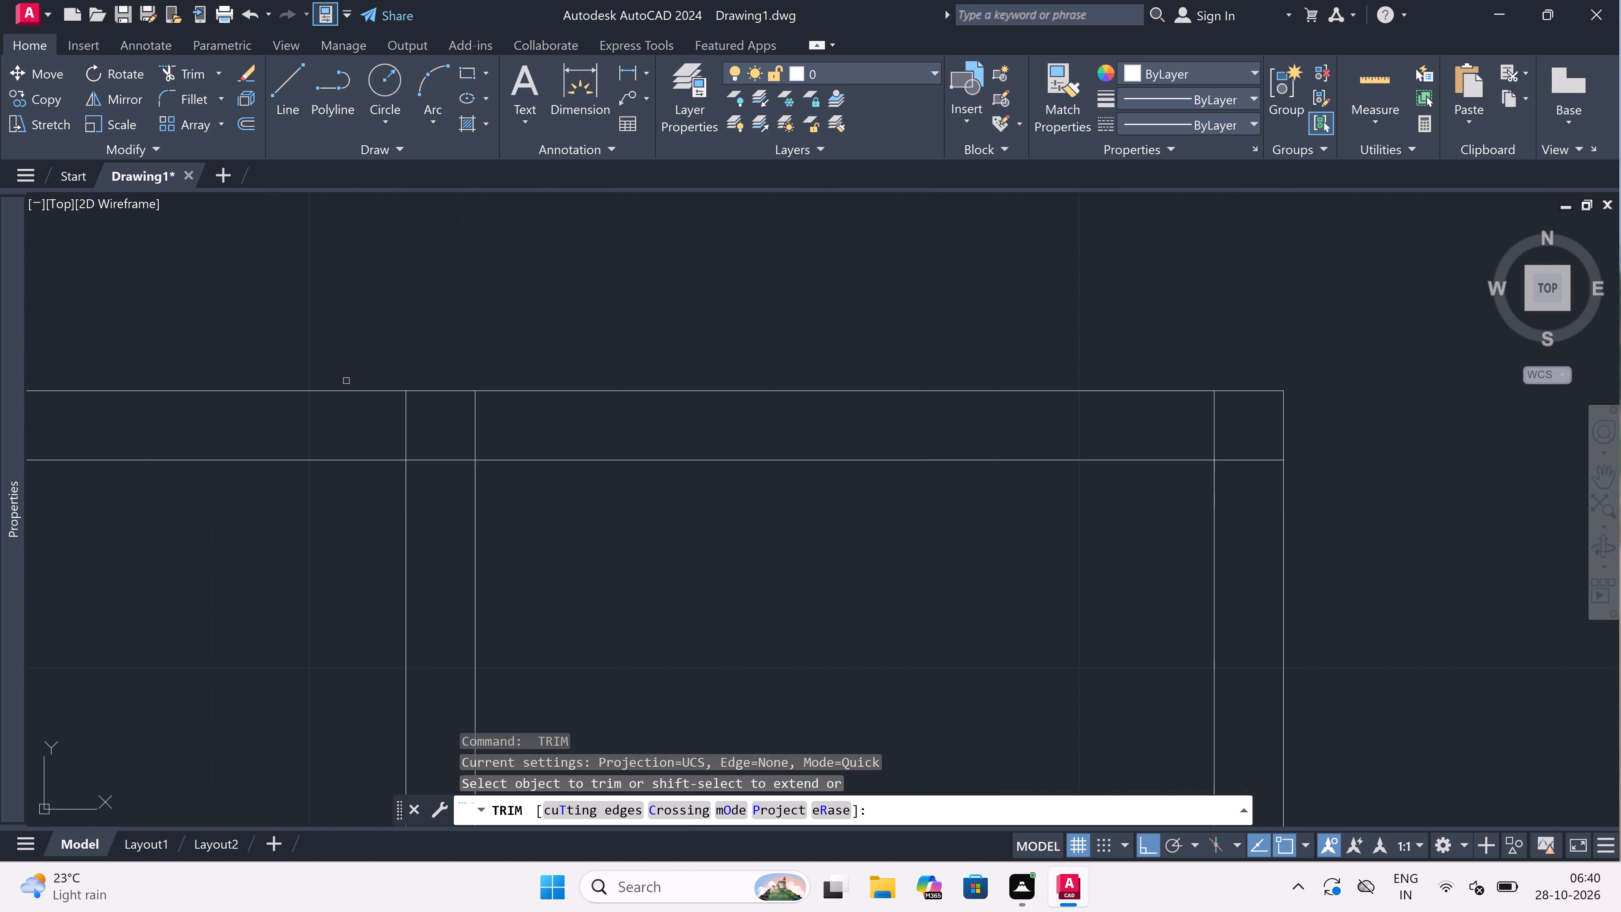
pyautogui.click(342, 445)
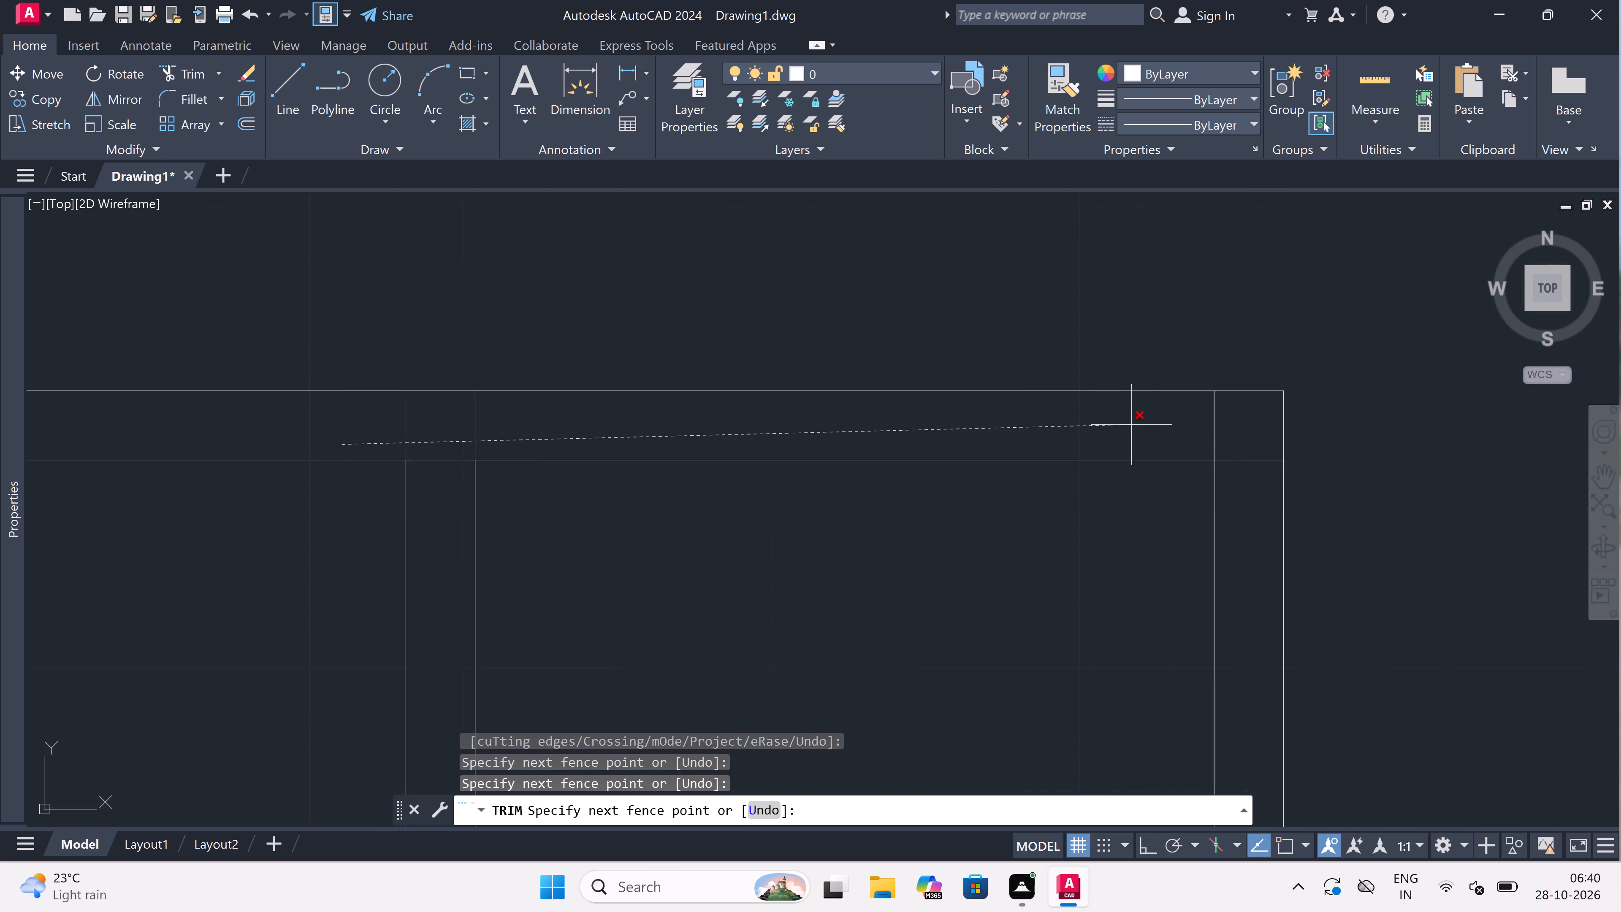
pyautogui.click(1240, 444)
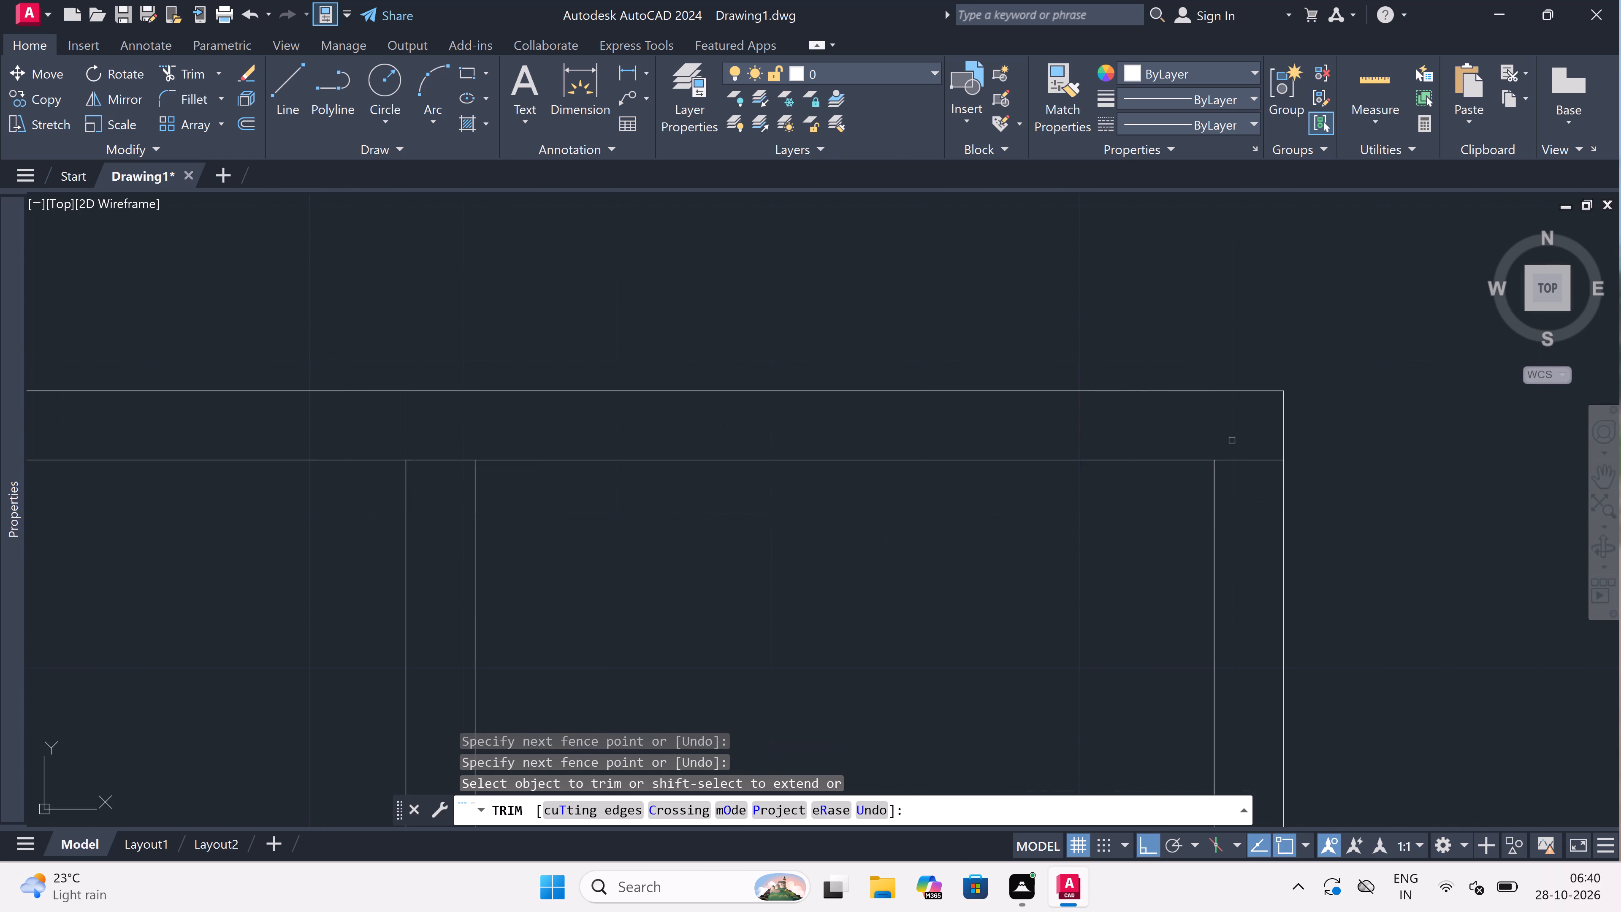
pyautogui.click(1233, 439)
pyautogui.click(1234, 486)
pyautogui.click(449, 457)
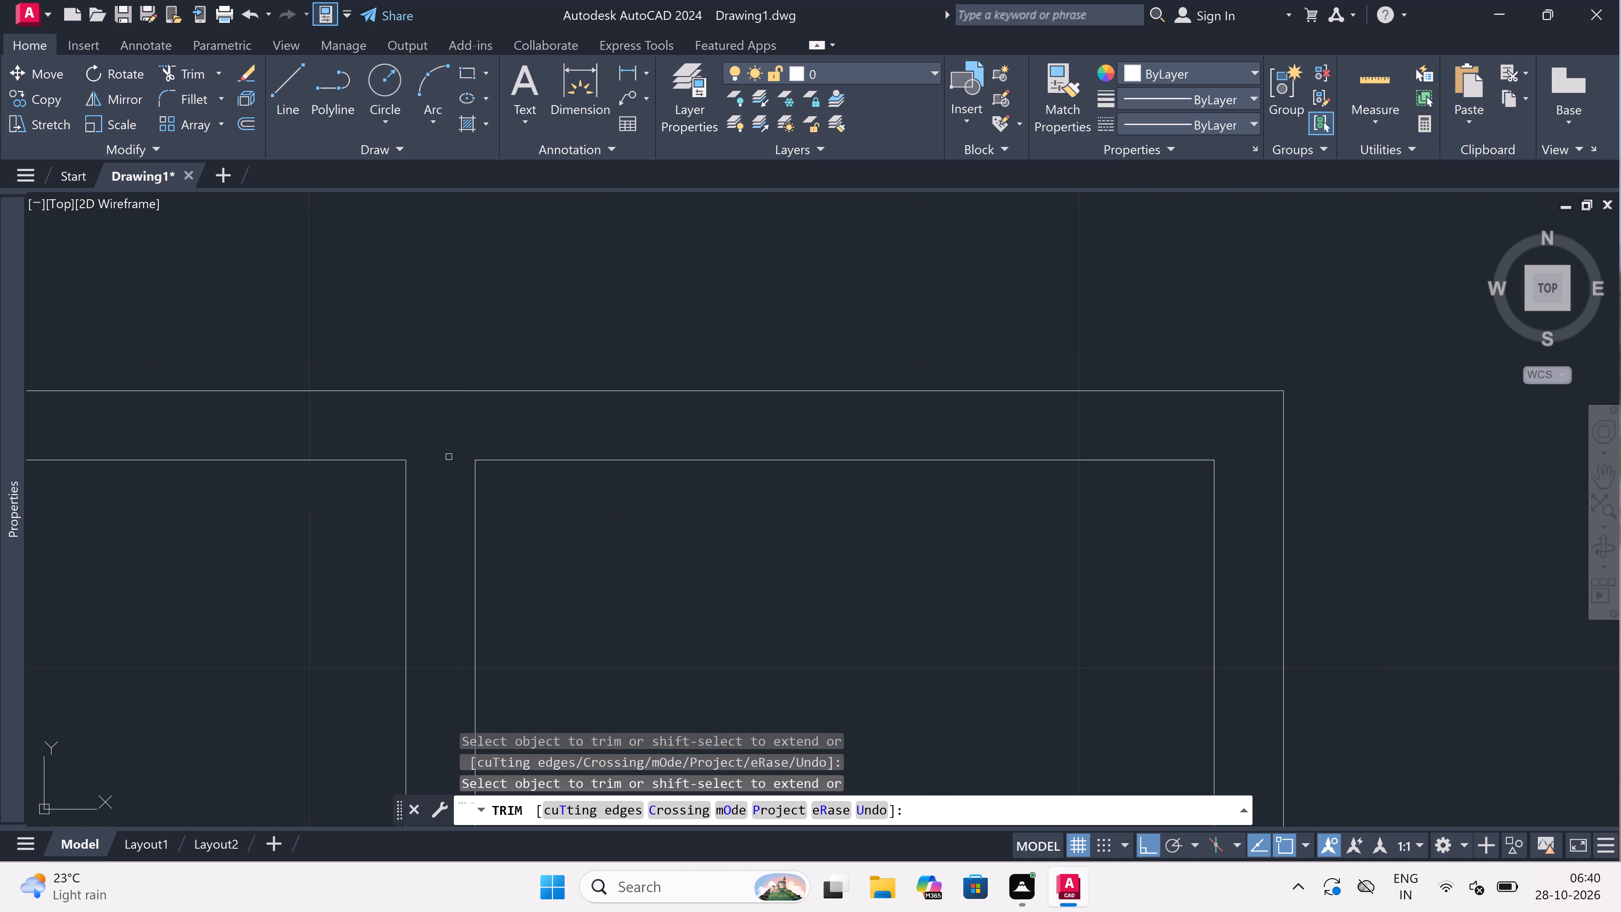
pyautogui.scroll(-3, 449, 457)
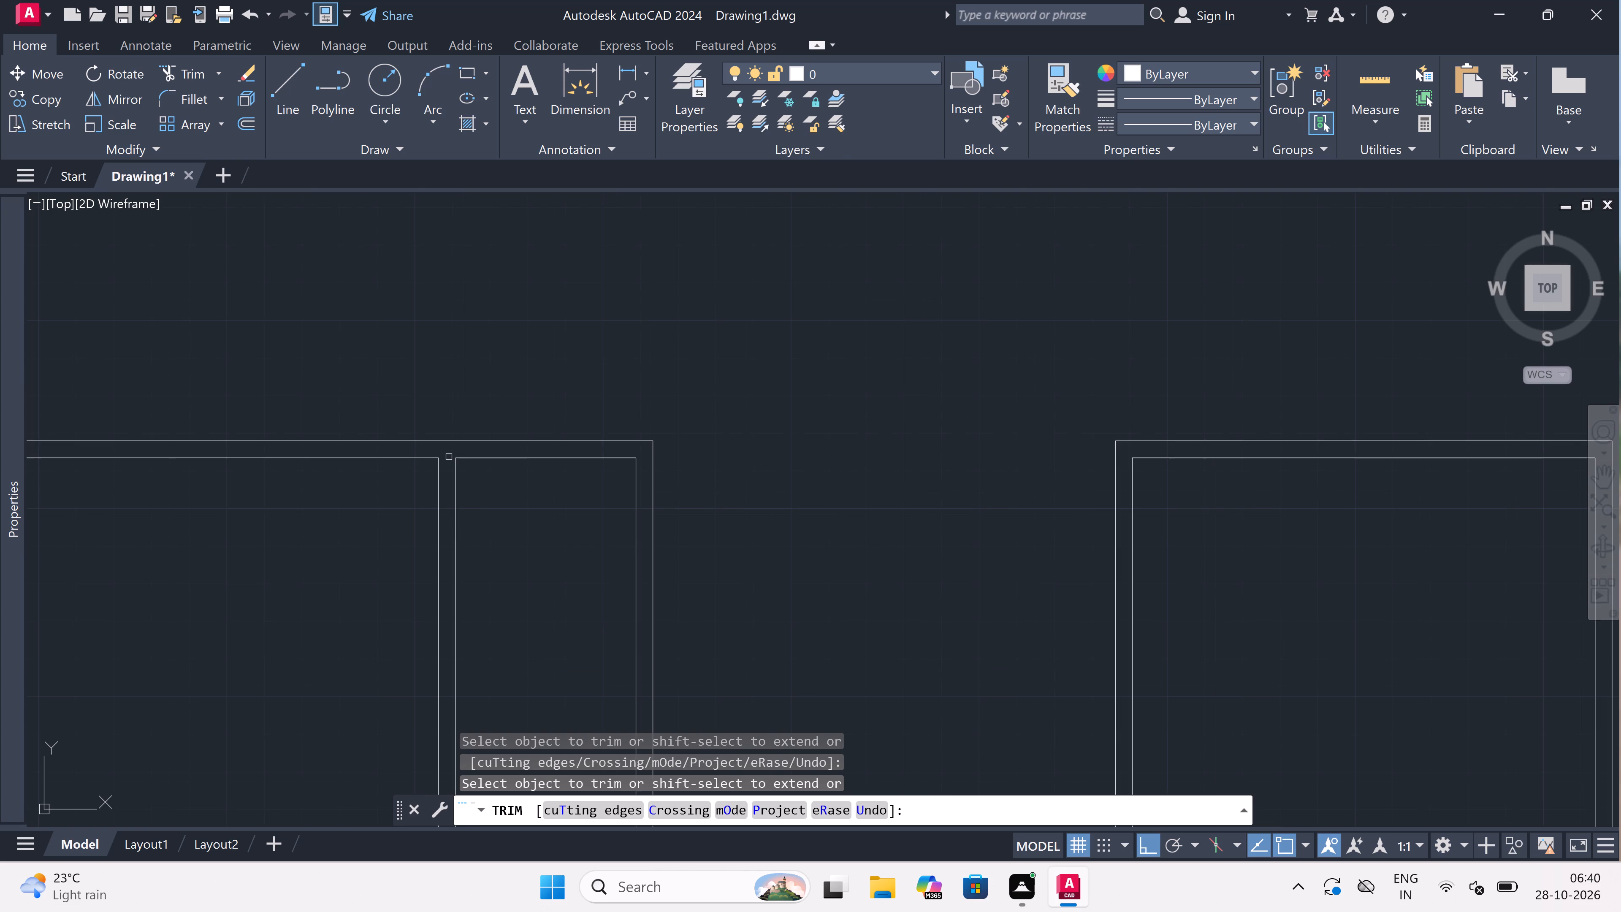
pyautogui.scroll(-1, 449, 457)
pyautogui.scroll(1, 634, 423)
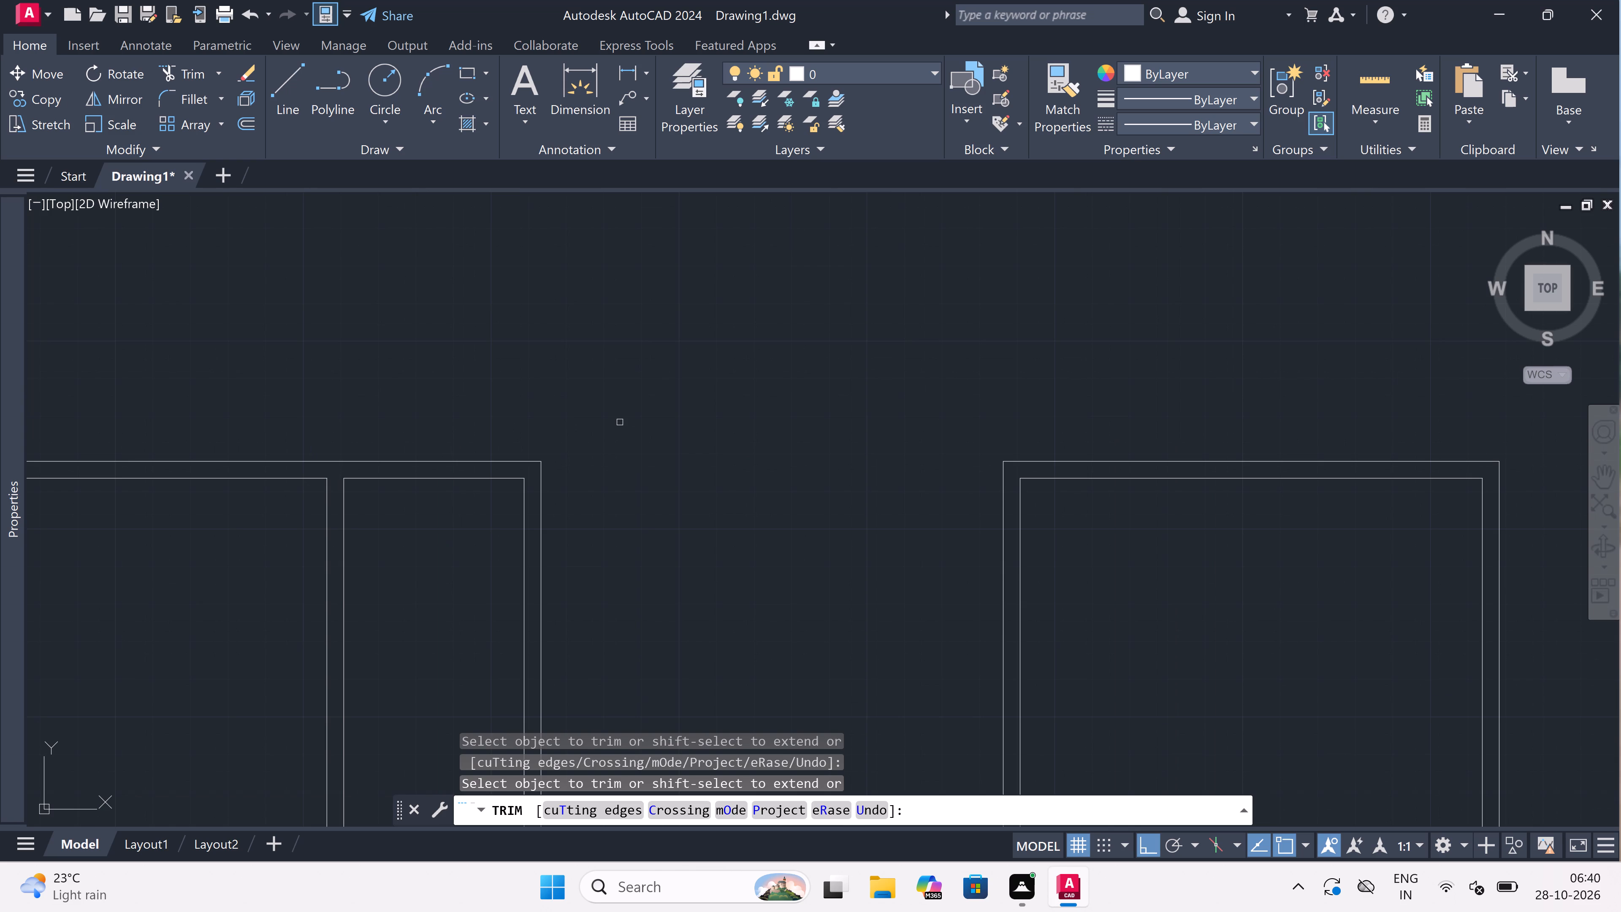
pyautogui.press('Escape')
# Draw a line 2'6" up from the fourth partition's outer top corner, across the gap, and down to the fifth partition's outer top corner.
pyautogui.write('l')
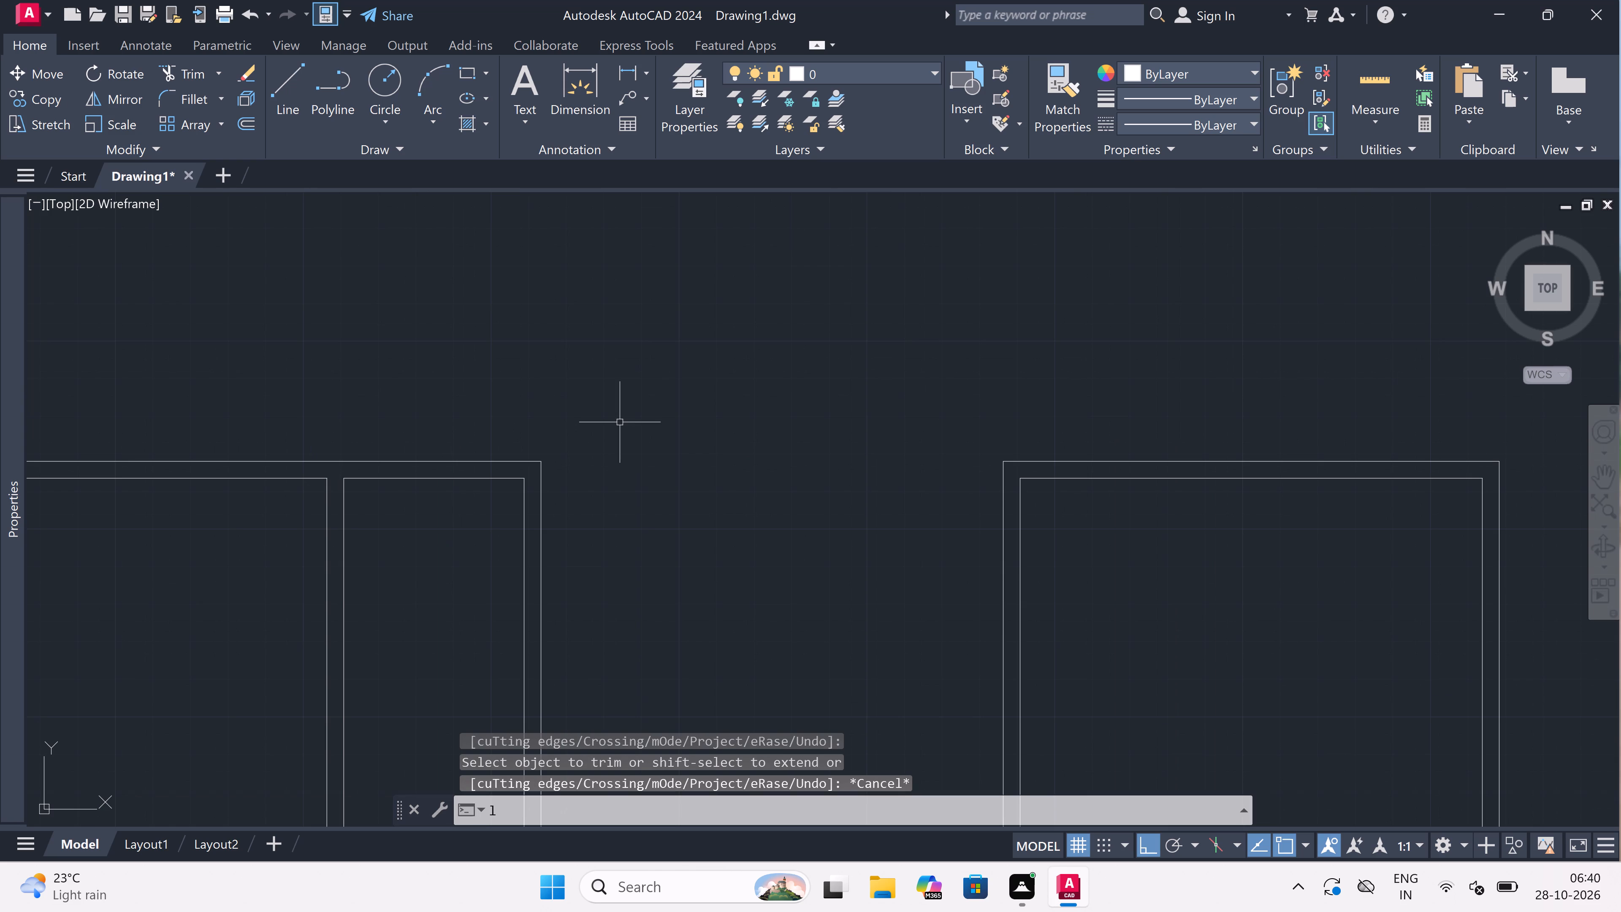
pyautogui.press('space')
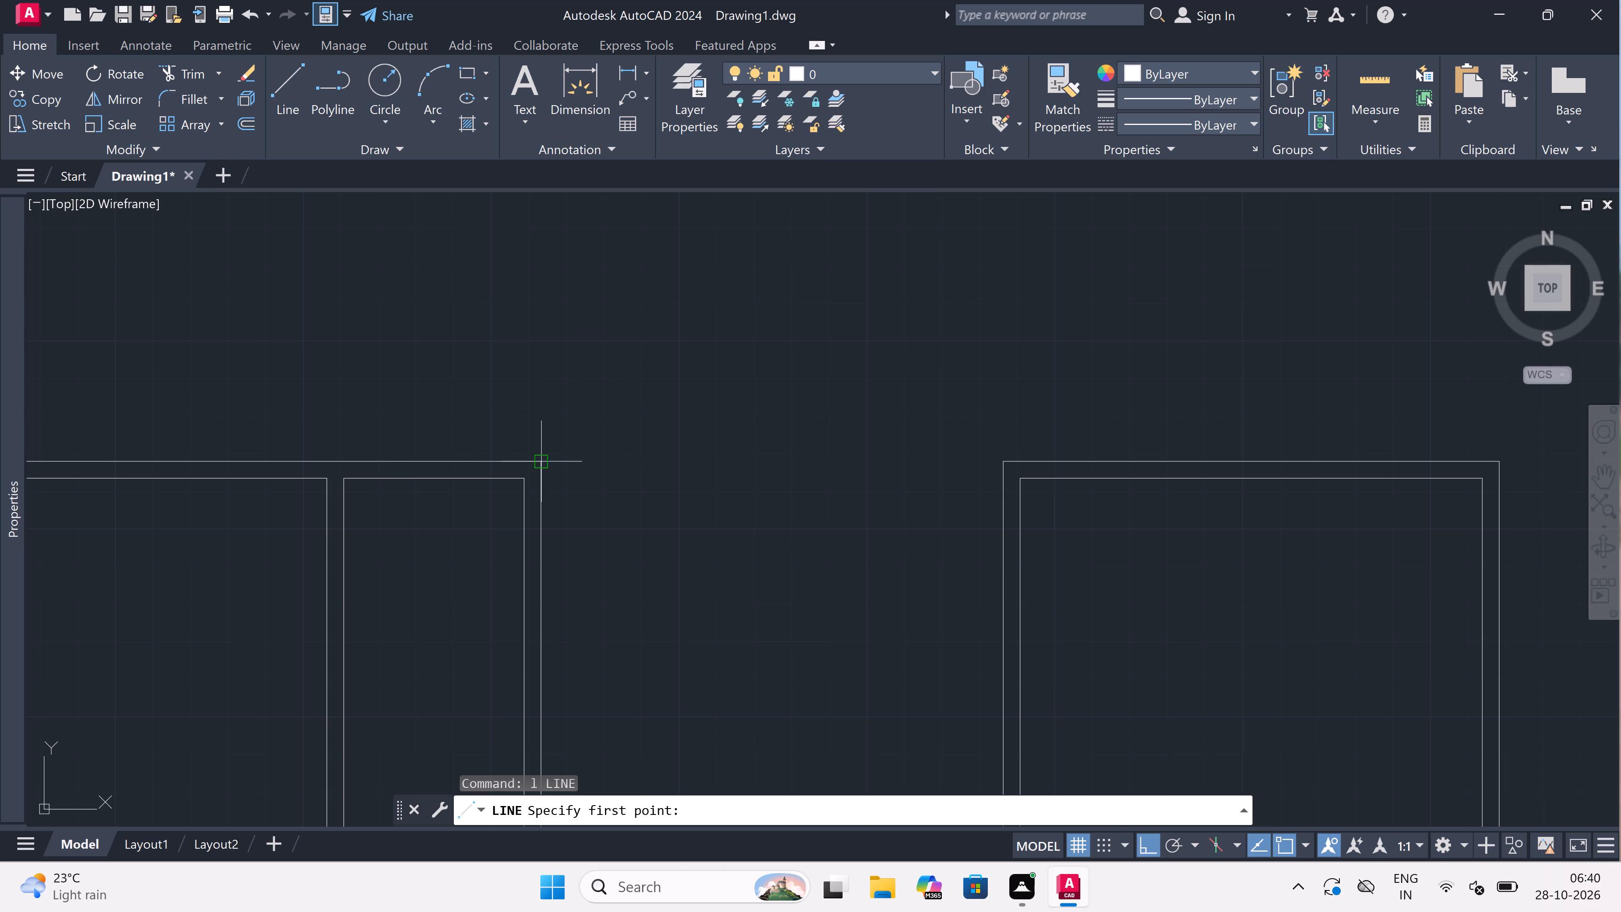
pyautogui.click(539, 461)
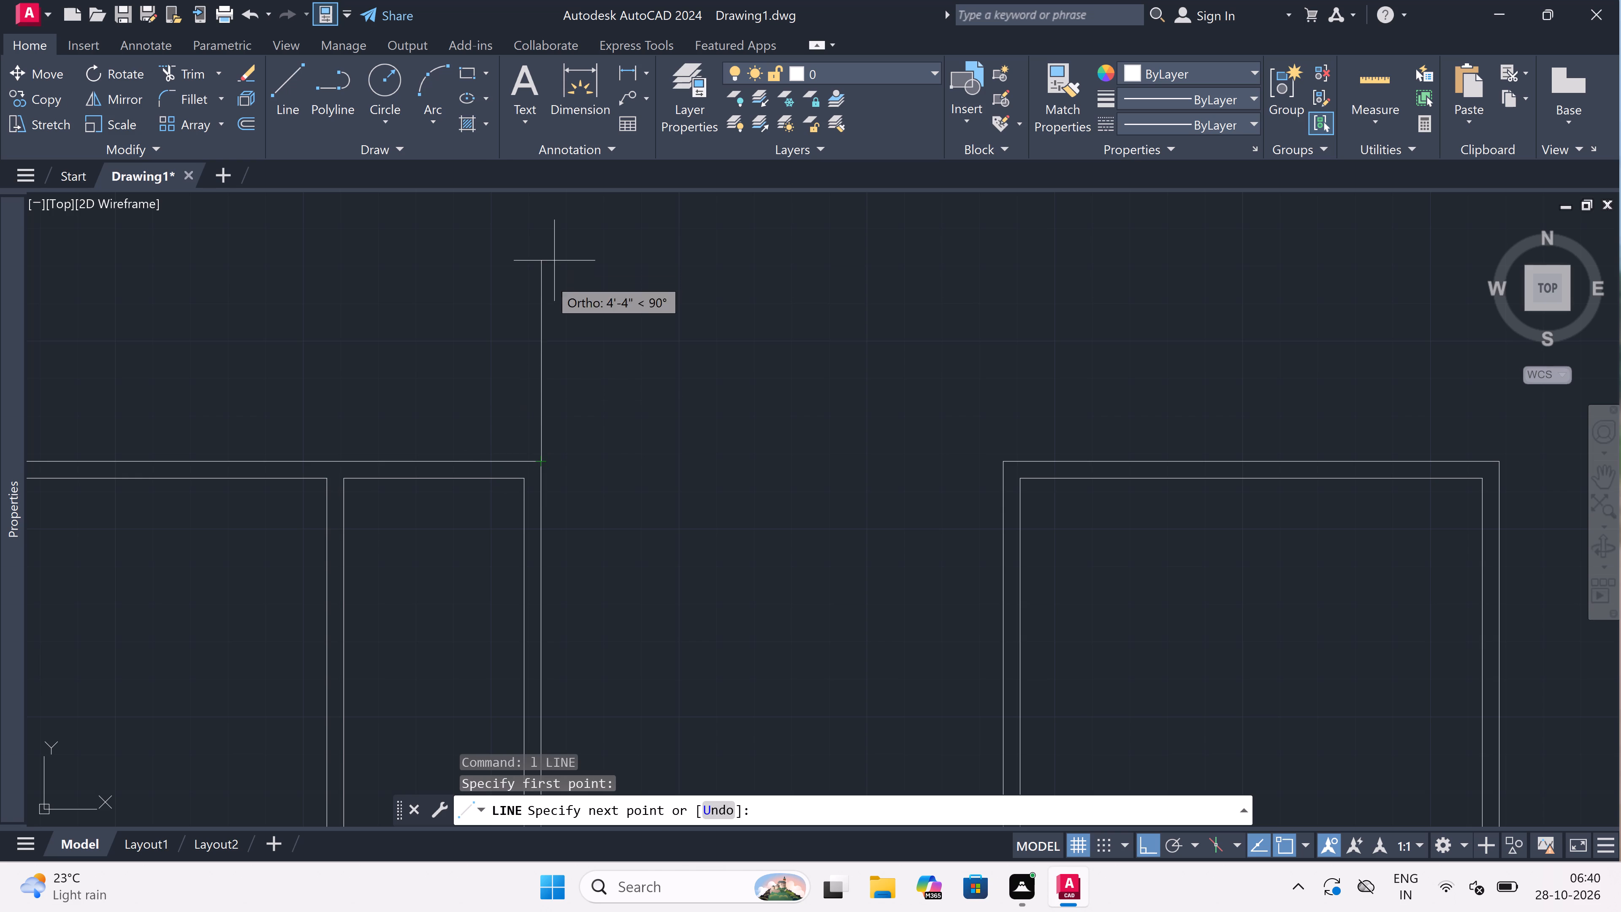
pyautogui.write("2'6")
pyautogui.write('"')
pyautogui.press('space')
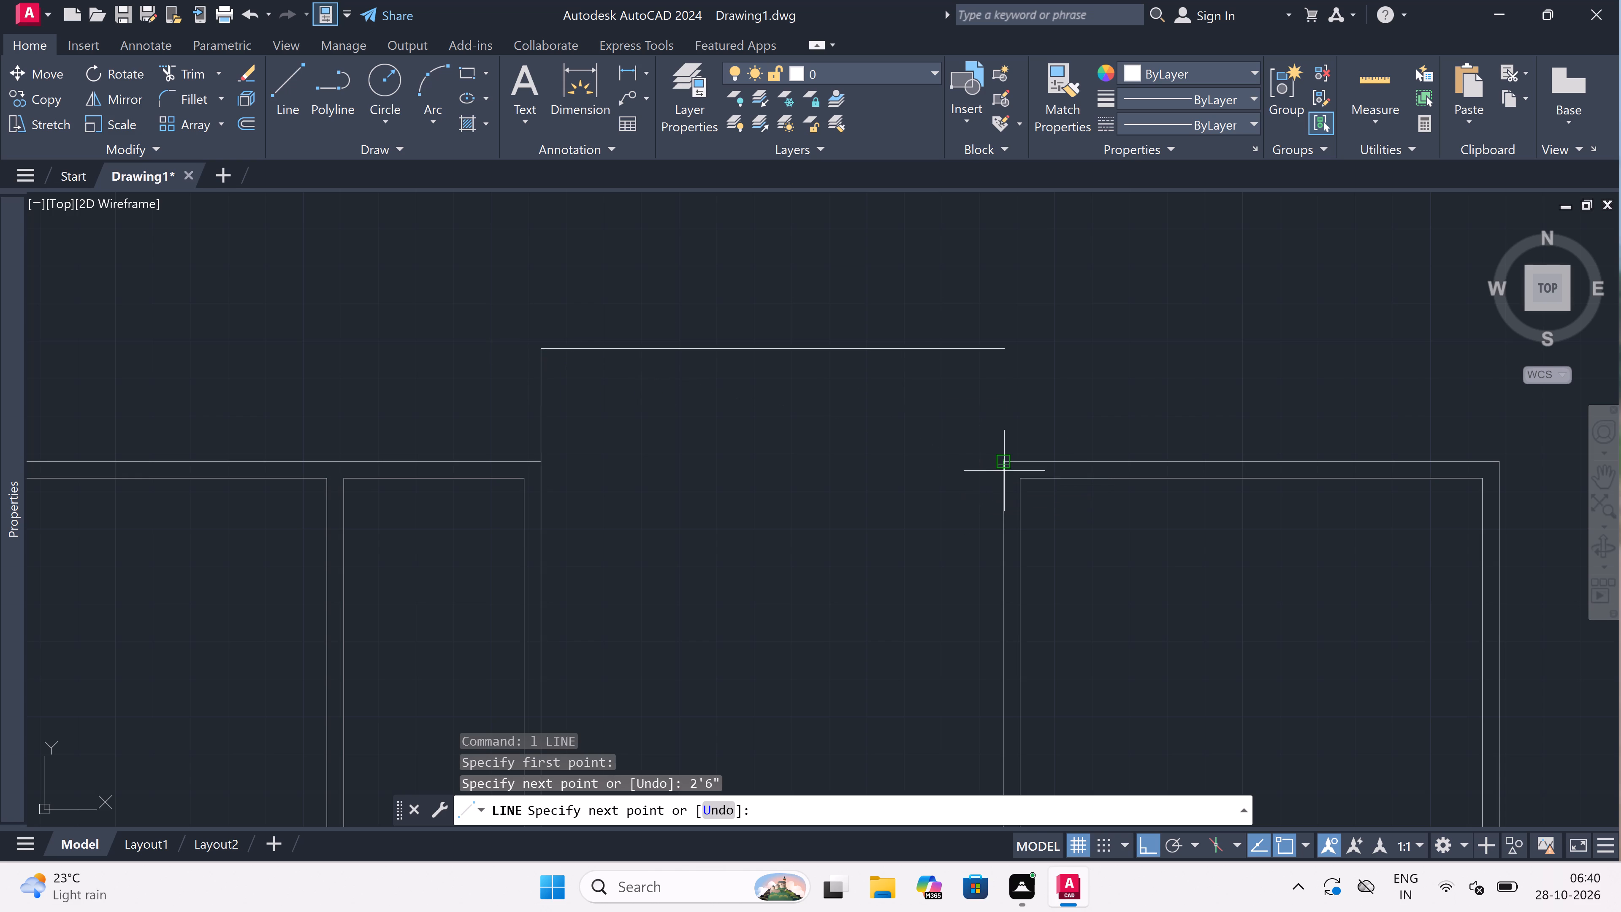
pyautogui.moveTo(1000, 346); pyautogui.dragTo(1000, 362)
pyautogui.click(1006, 459)
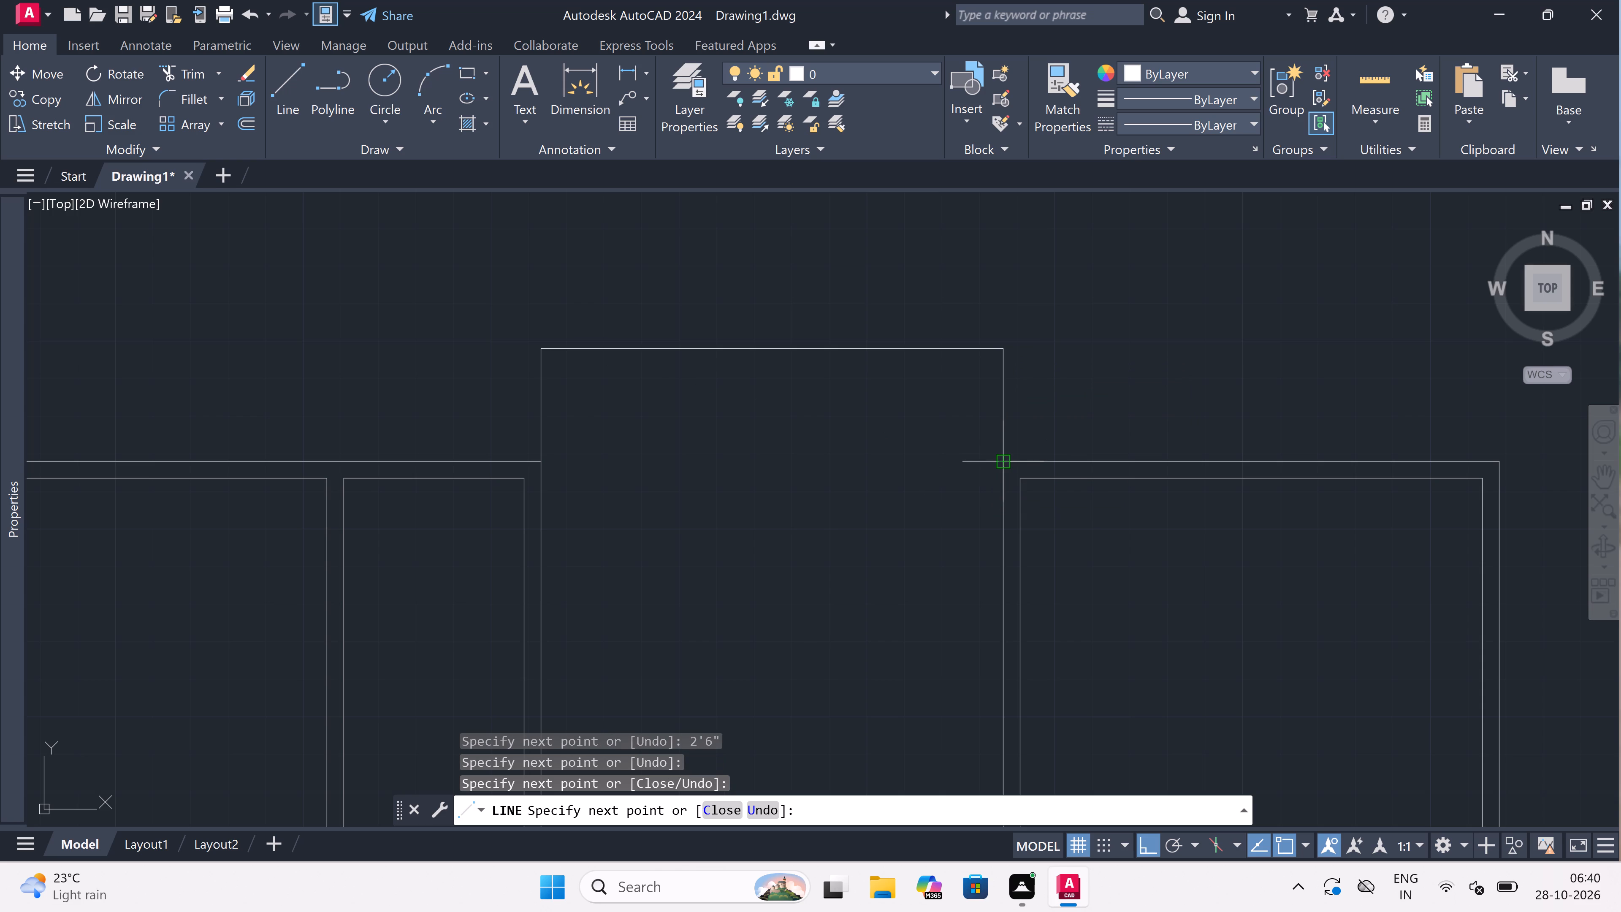
pyautogui.press('Escape')
# Draw the projection's outer wall line 4.5" outside its outline, from the fourth partition's top corner around to the top wall beside the fifth partition.
pyautogui.press('space')
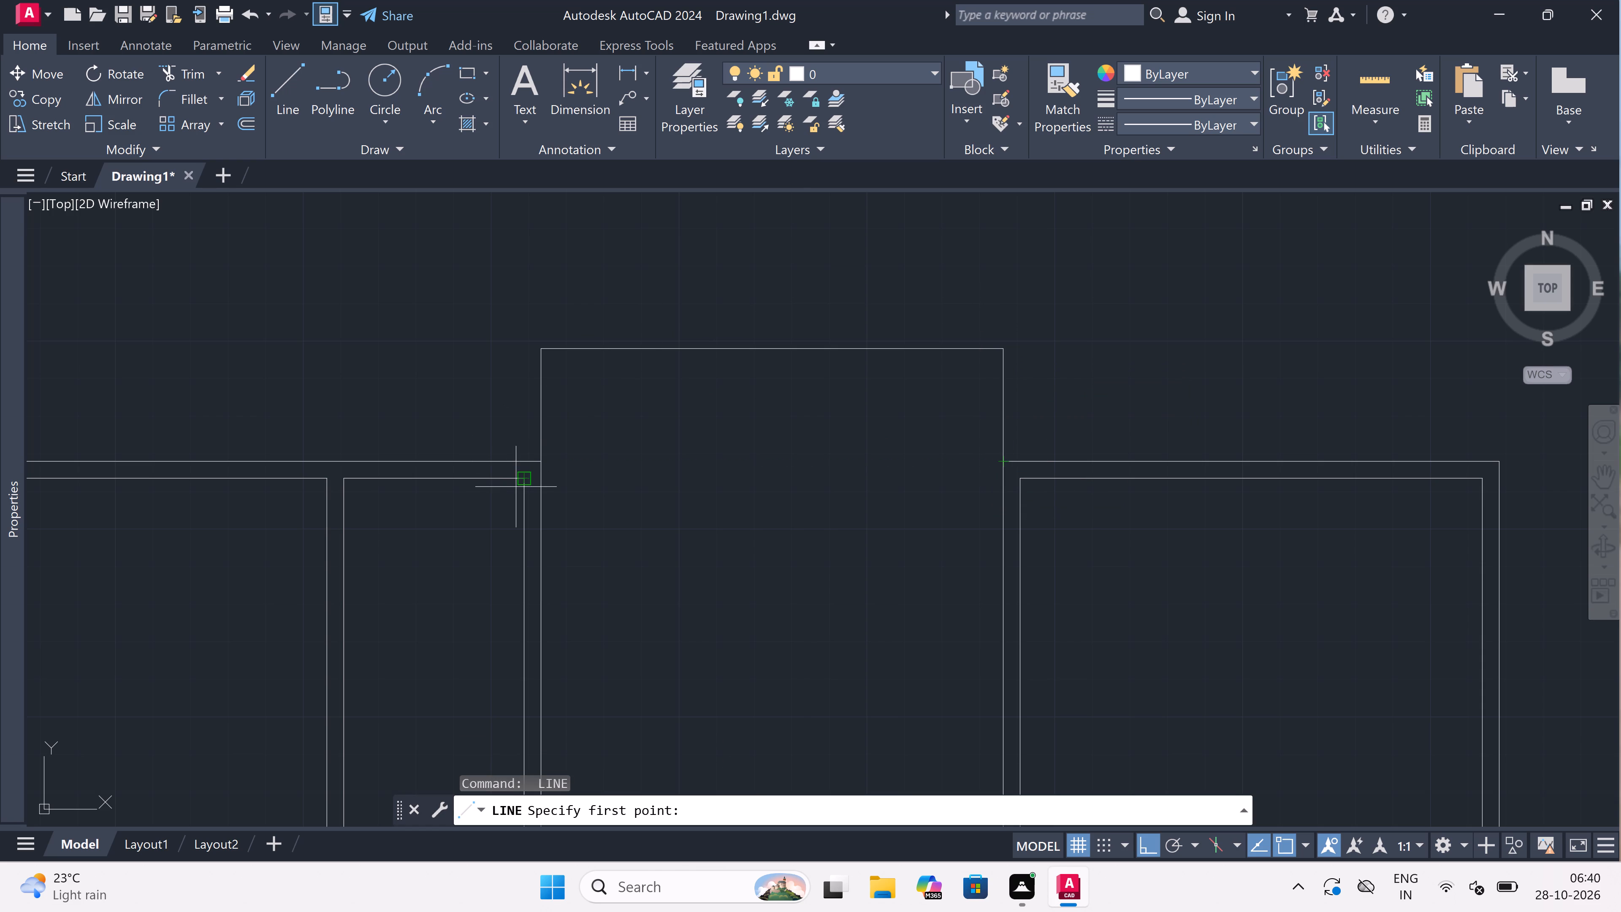
pyautogui.click(520, 476)
pyautogui.scroll(3, 529, 328)
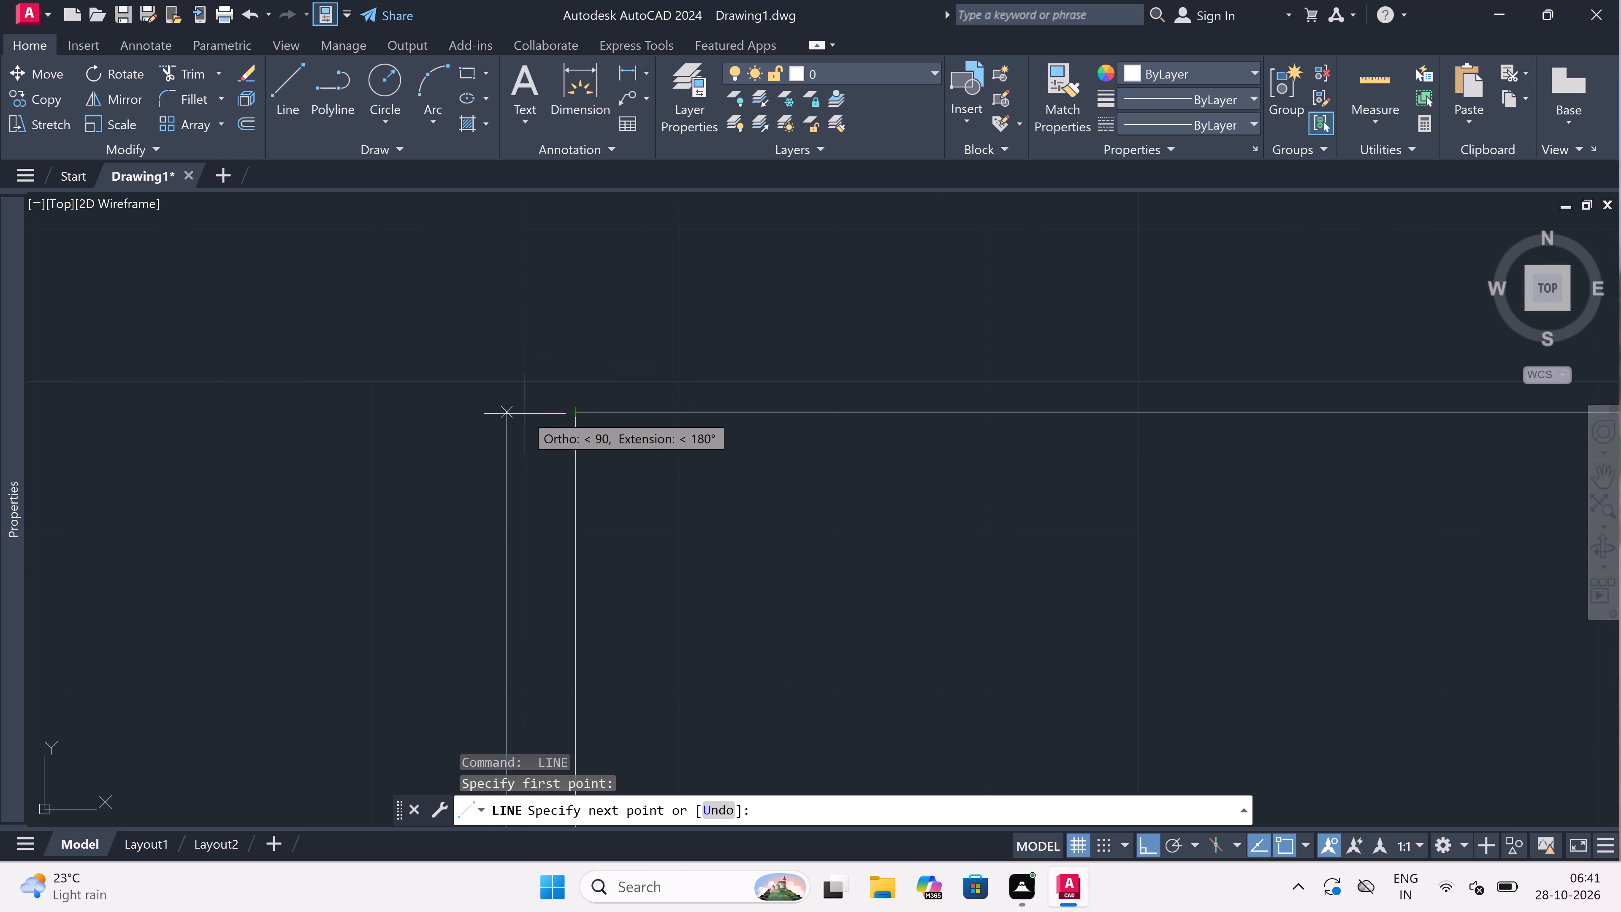
pyautogui.moveTo(511, 413); pyautogui.dragTo(511, 395)
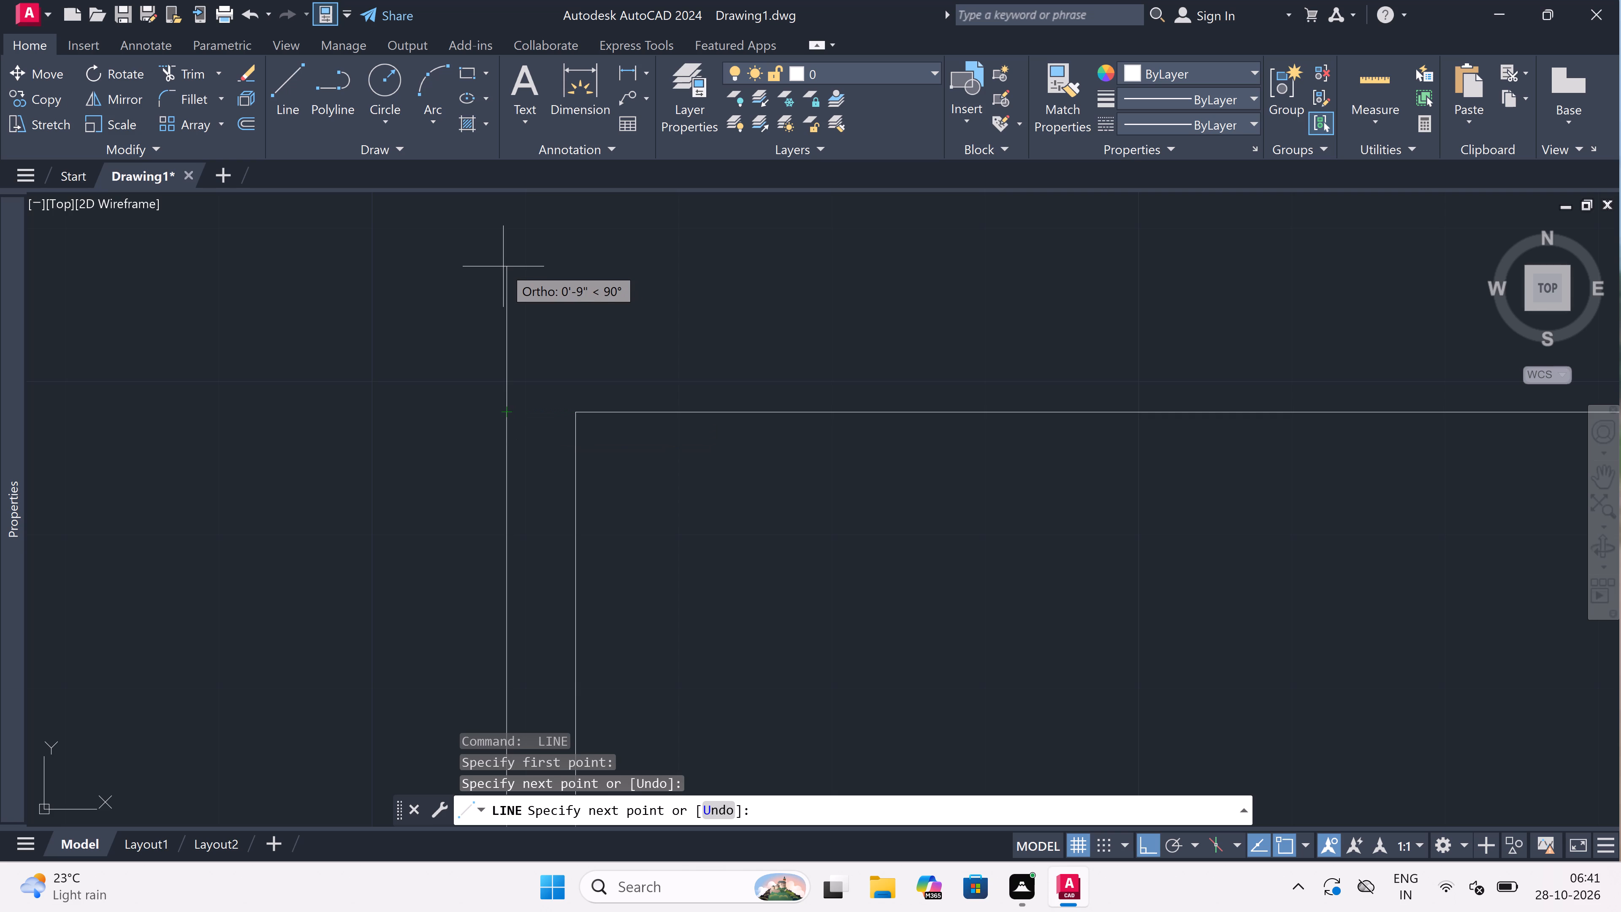
pyautogui.write('4.5')
pyautogui.write('"')
pyautogui.press('space')
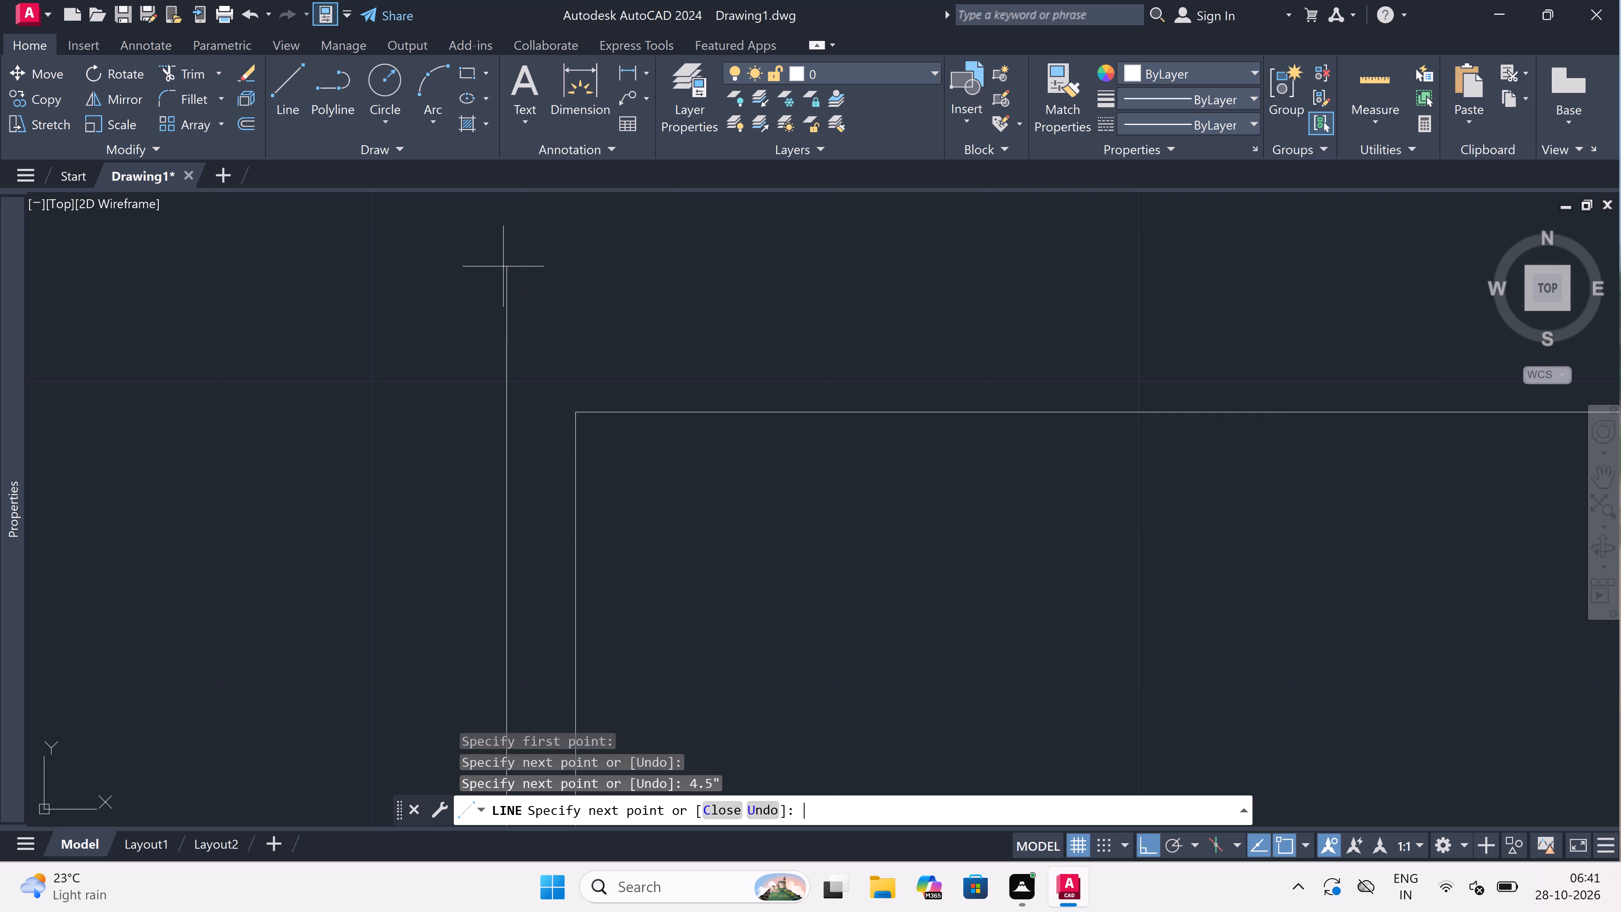
pyautogui.scroll(-3, 496, 261)
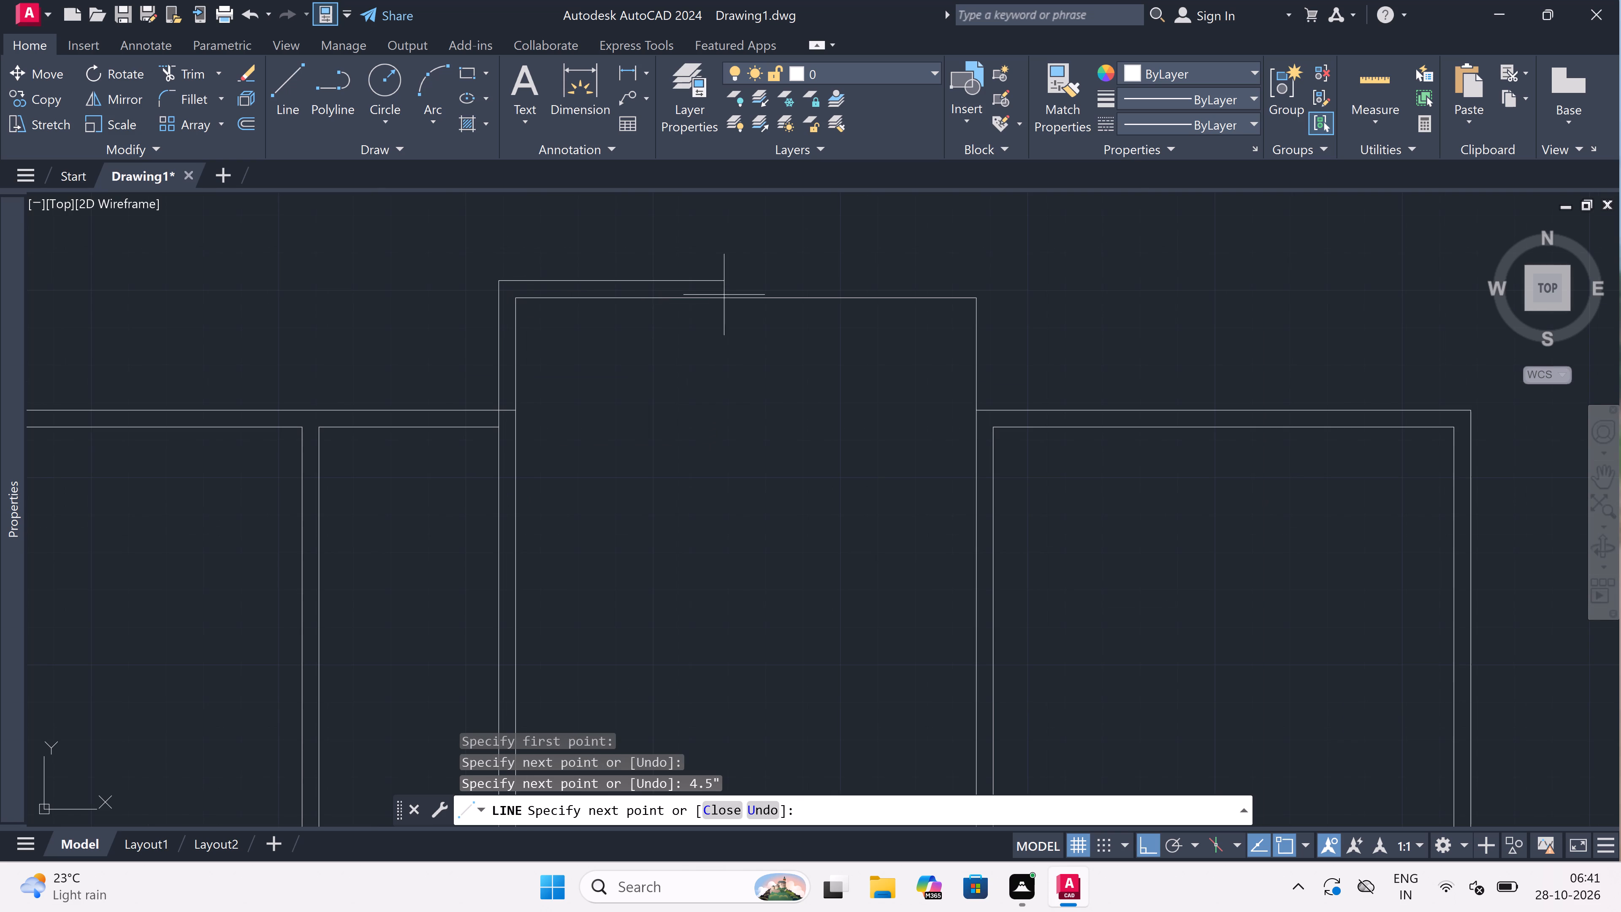
pyautogui.scroll(1, 1030, 276)
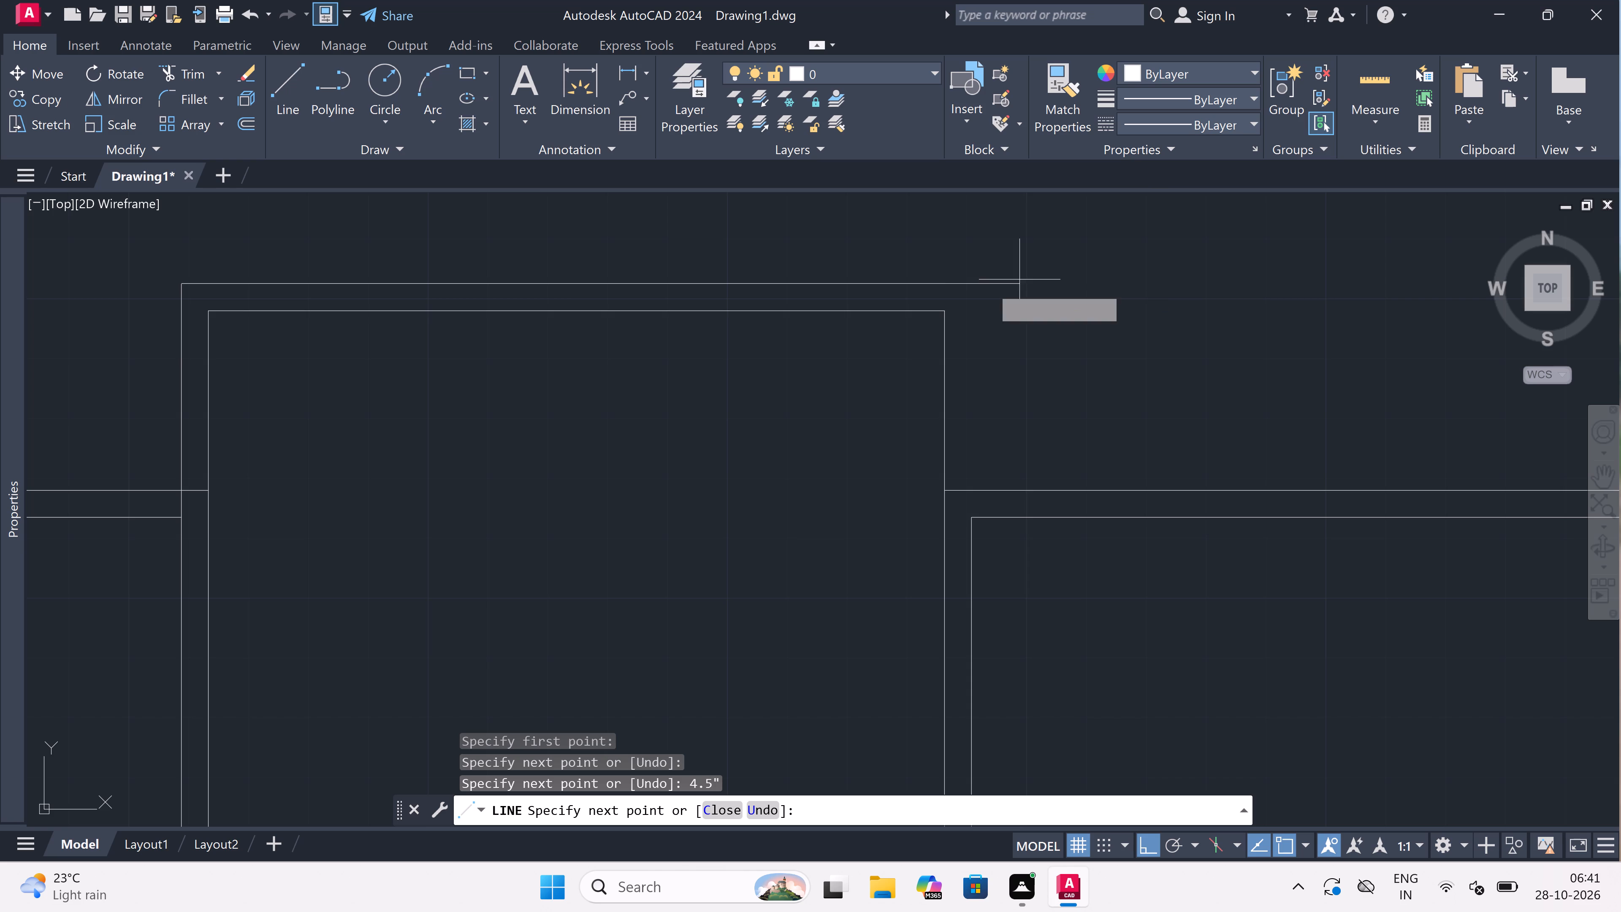
pyautogui.scroll(1, 989, 285)
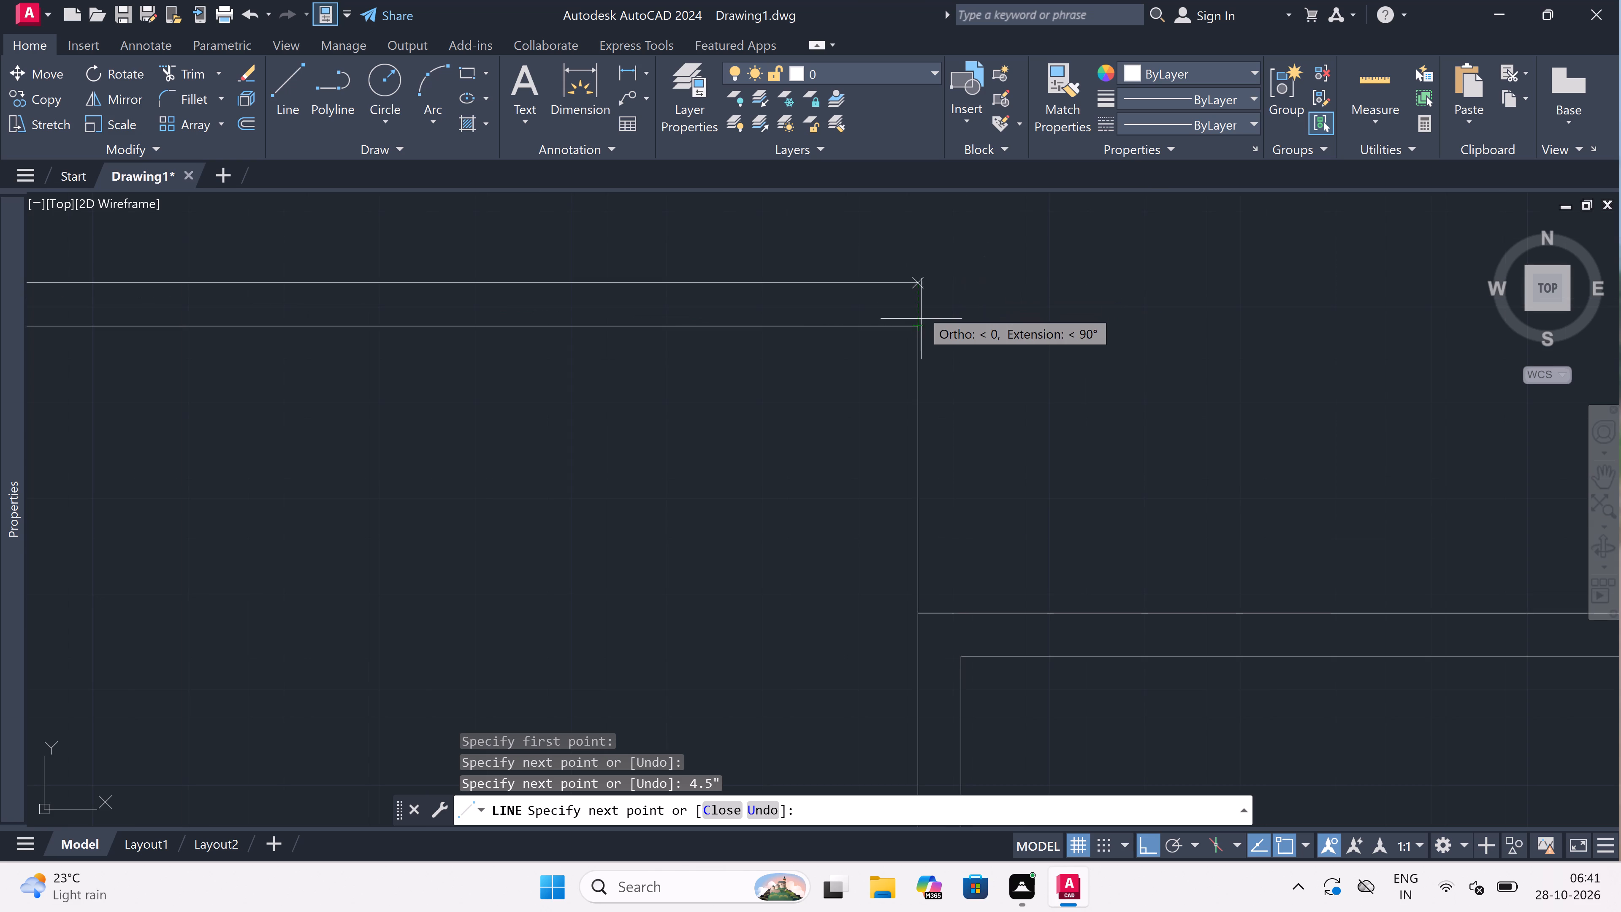
pyautogui.click(924, 283)
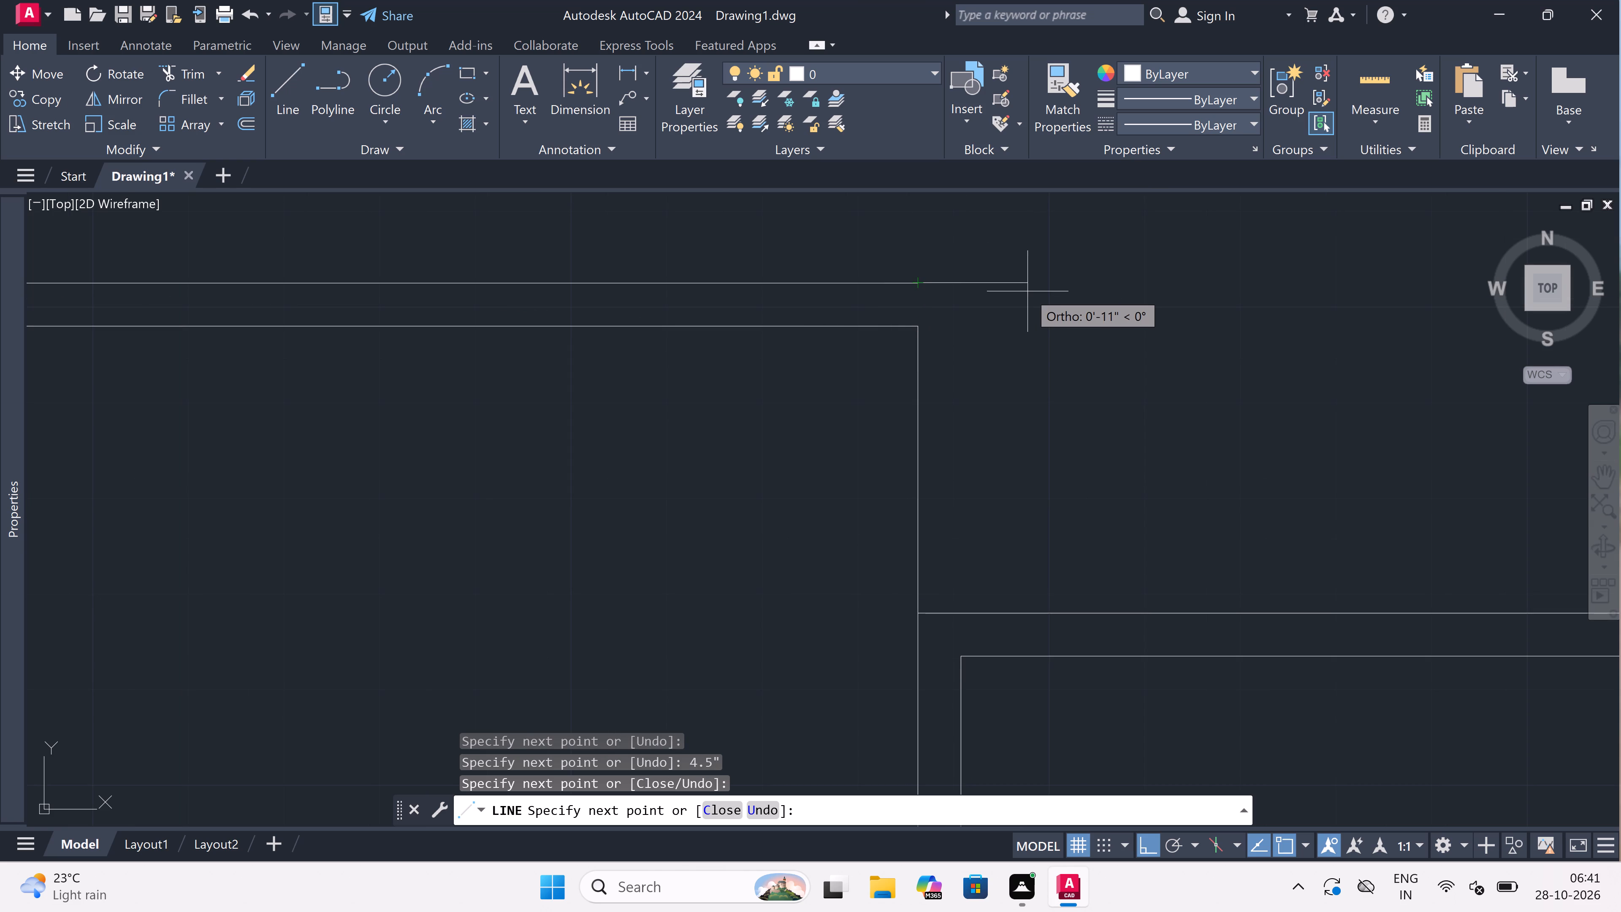
pyautogui.press('4')
pyautogui.write('.5')
pyautogui.write('"')
pyautogui.press('space')
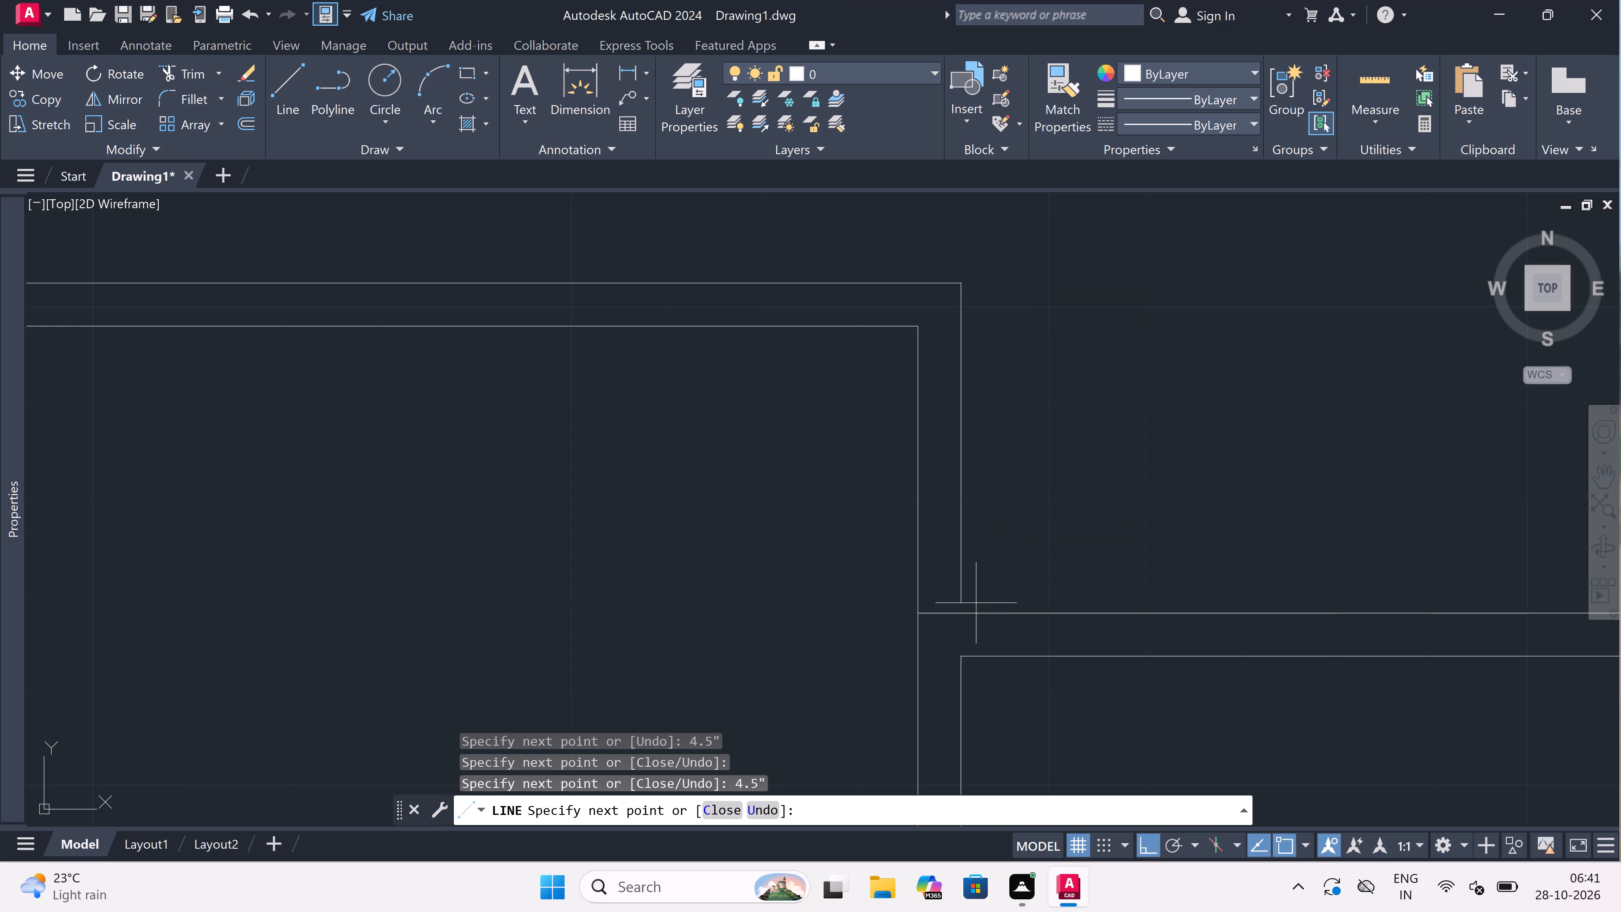
pyautogui.scroll(2, 974, 603)
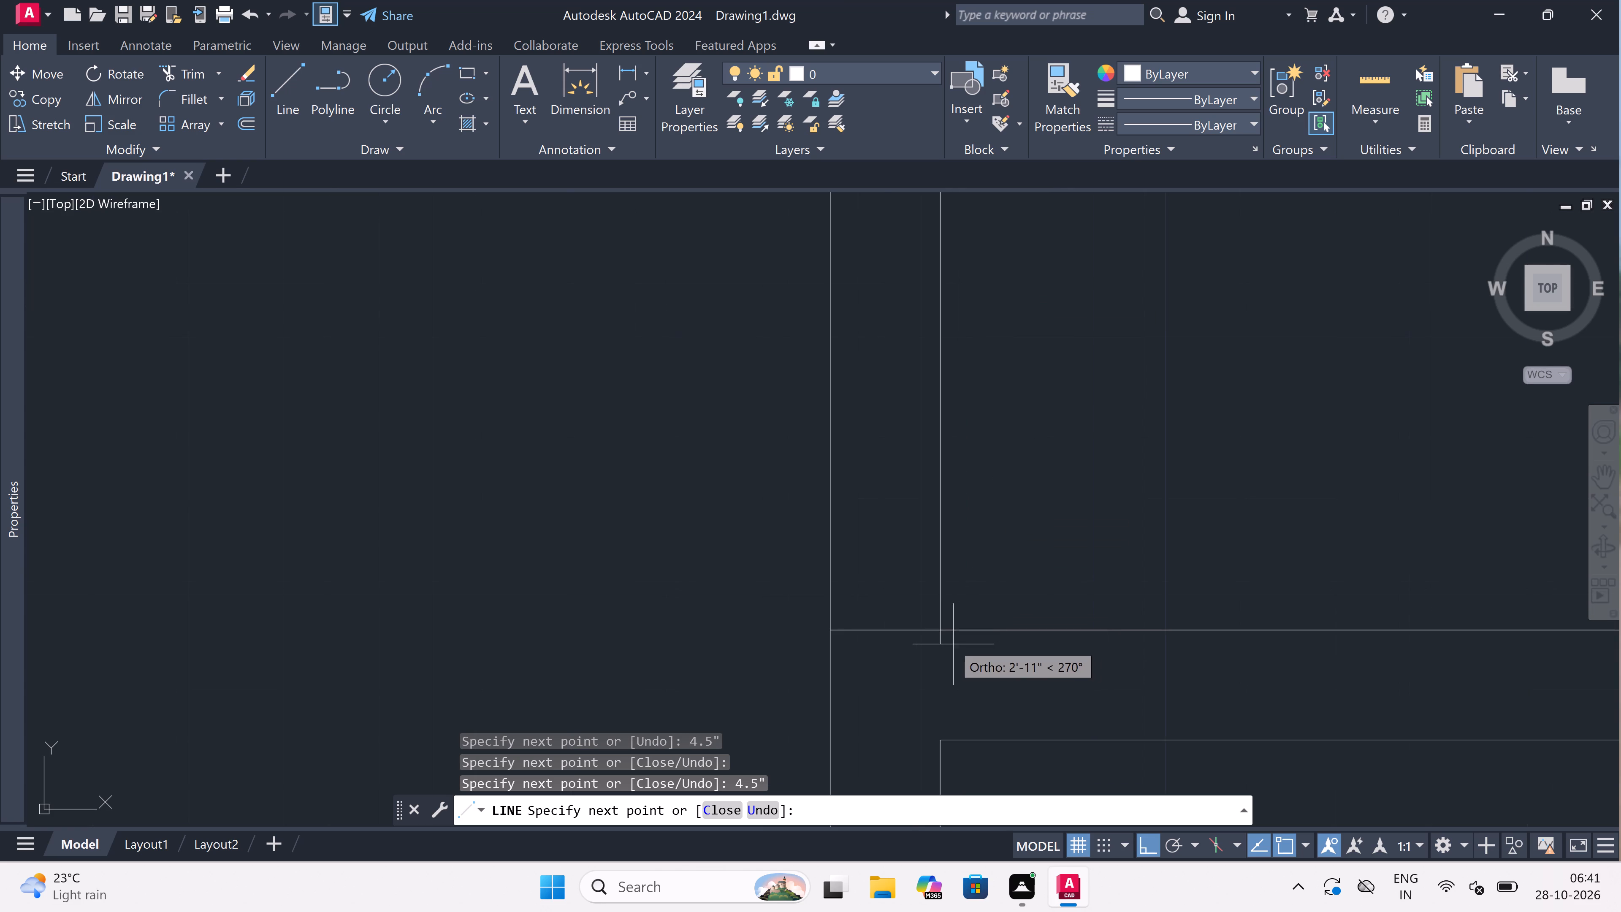
pyautogui.click(943, 637)
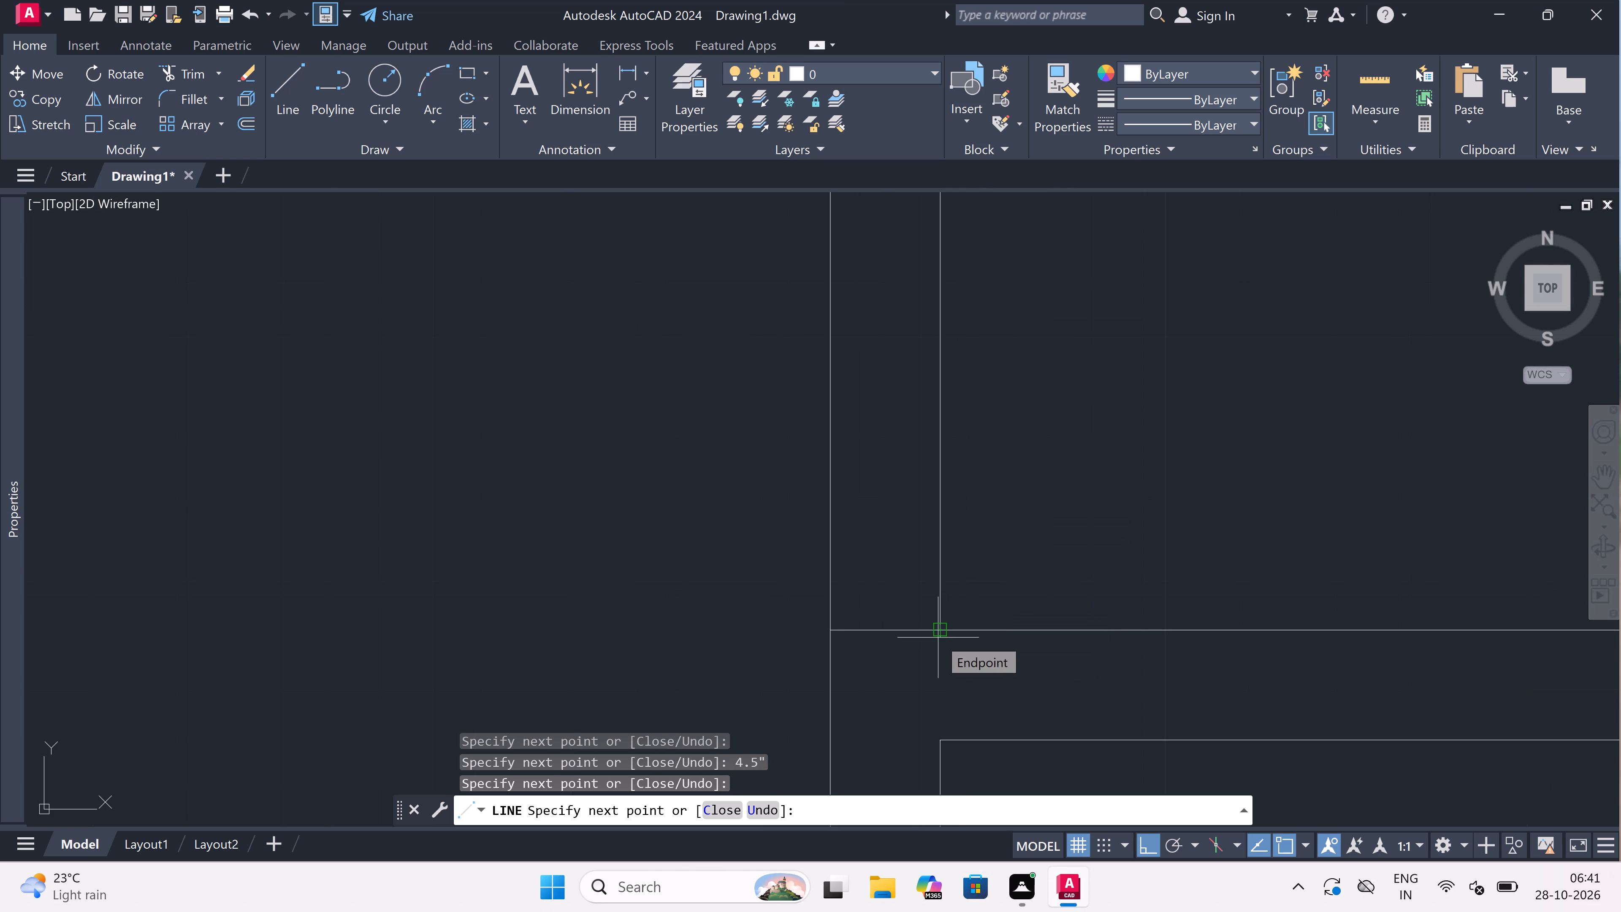
pyautogui.press('Escape')
# Trim the top wall's outer line segment crossing the projection wall at the fifth partition, opening the junction.
pyautogui.write('tr')
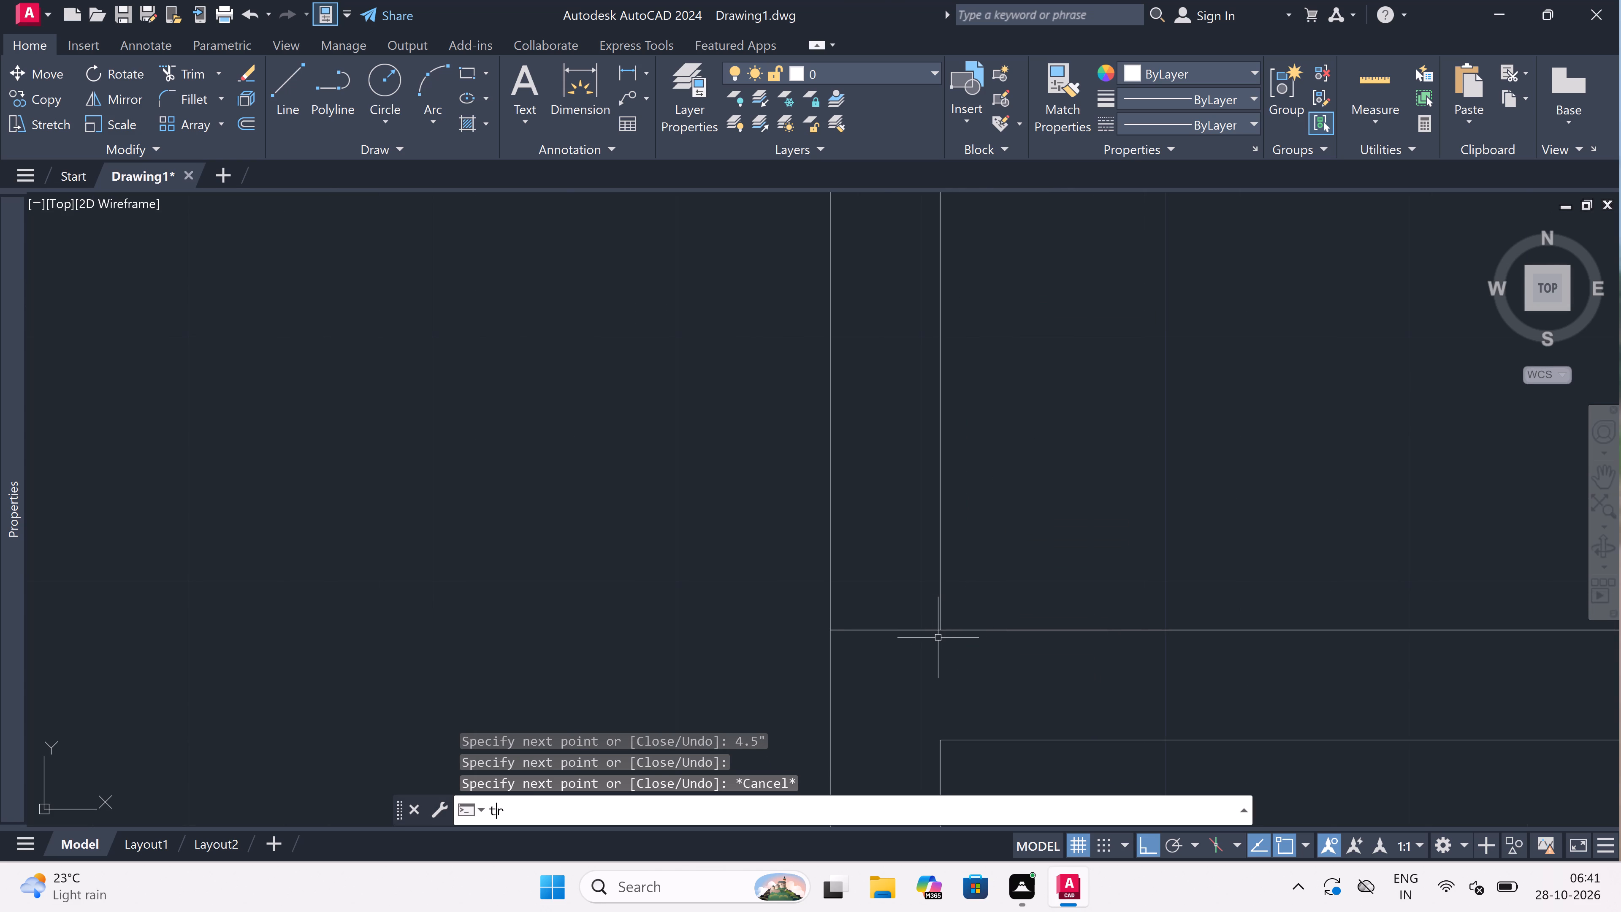
pyautogui.press('space')
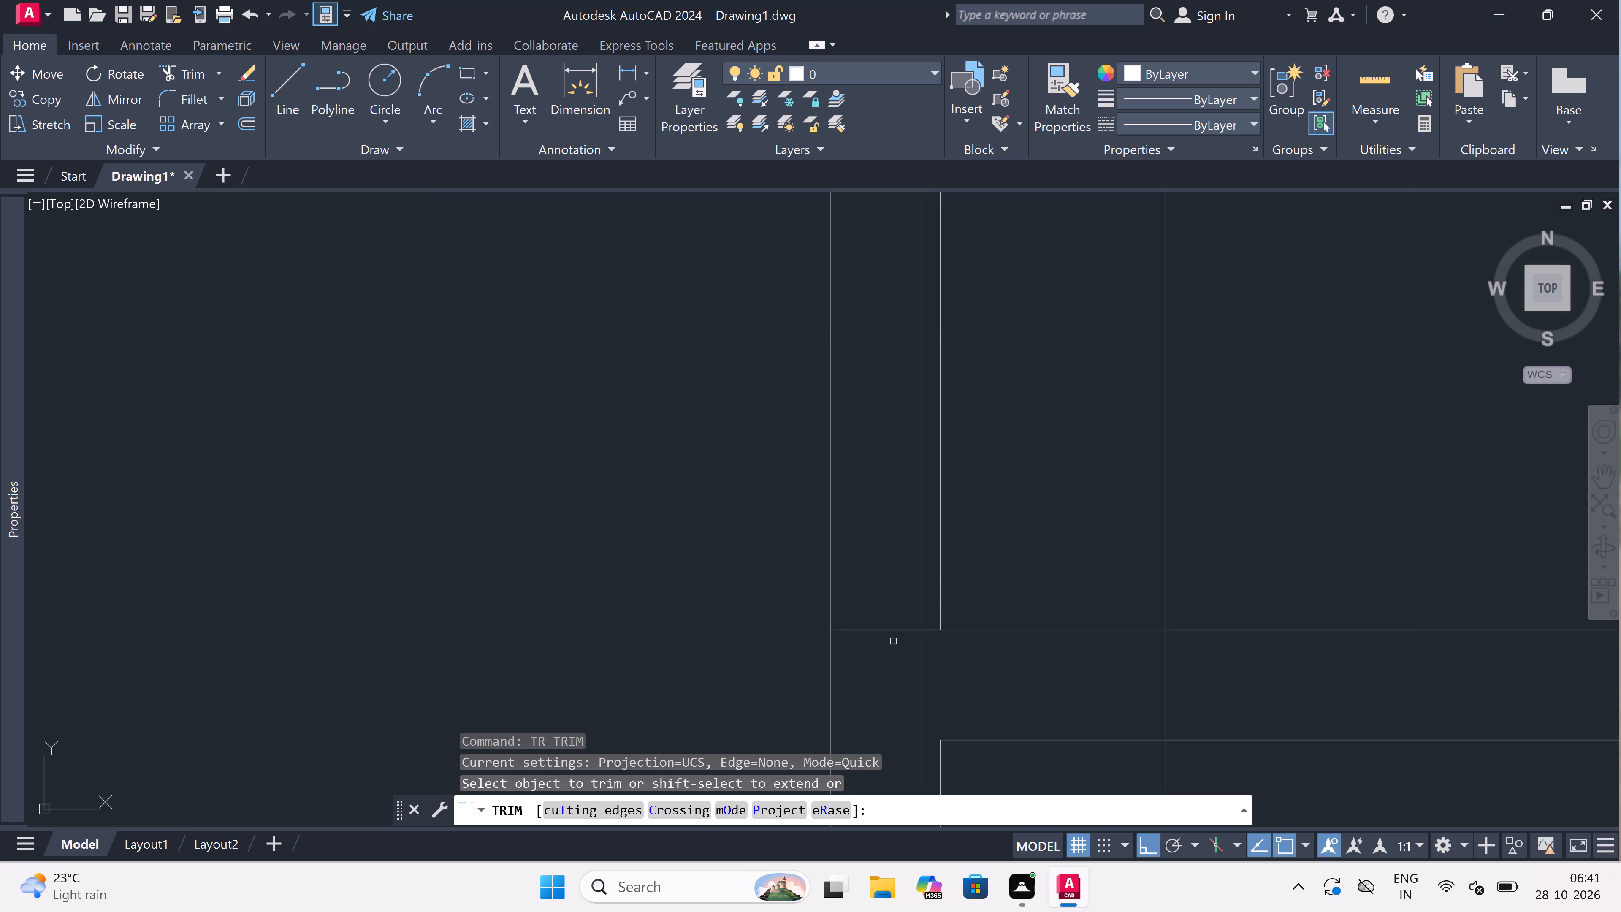
pyautogui.click(892, 641)
pyautogui.click(882, 602)
# Trim the overlapping line segments where the top wall meets the projection wall at the fourth partition, opening the junction.
pyautogui.scroll(-3, 878, 591)
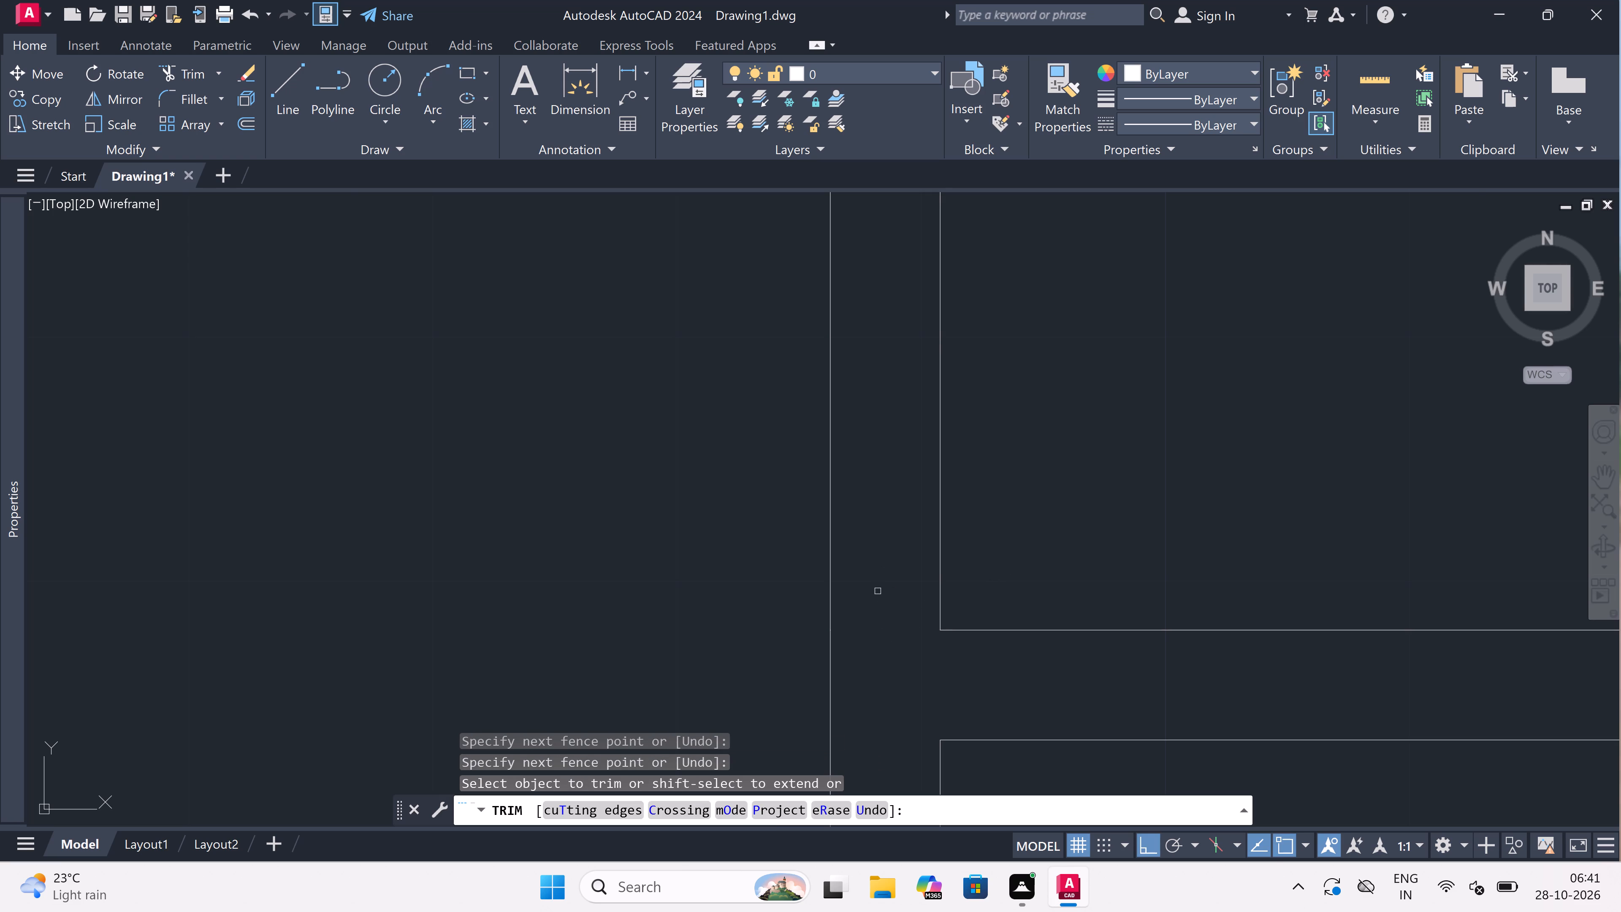
pyautogui.scroll(-1, 873, 590)
pyautogui.scroll(-2, 751, 501)
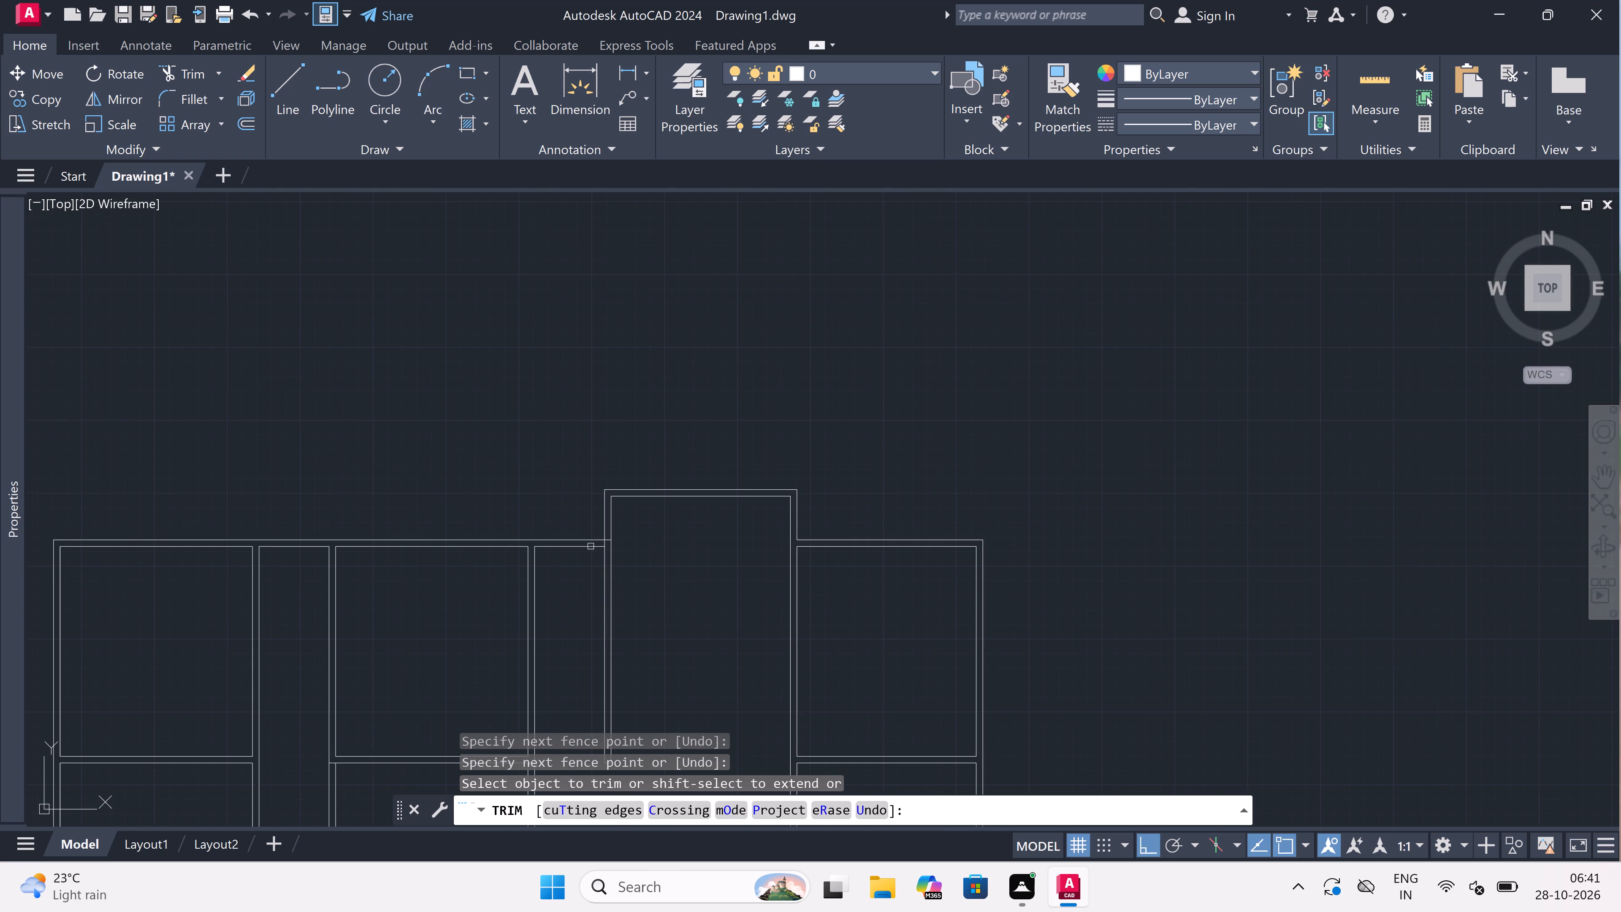
pyautogui.scroll(4, 577, 552)
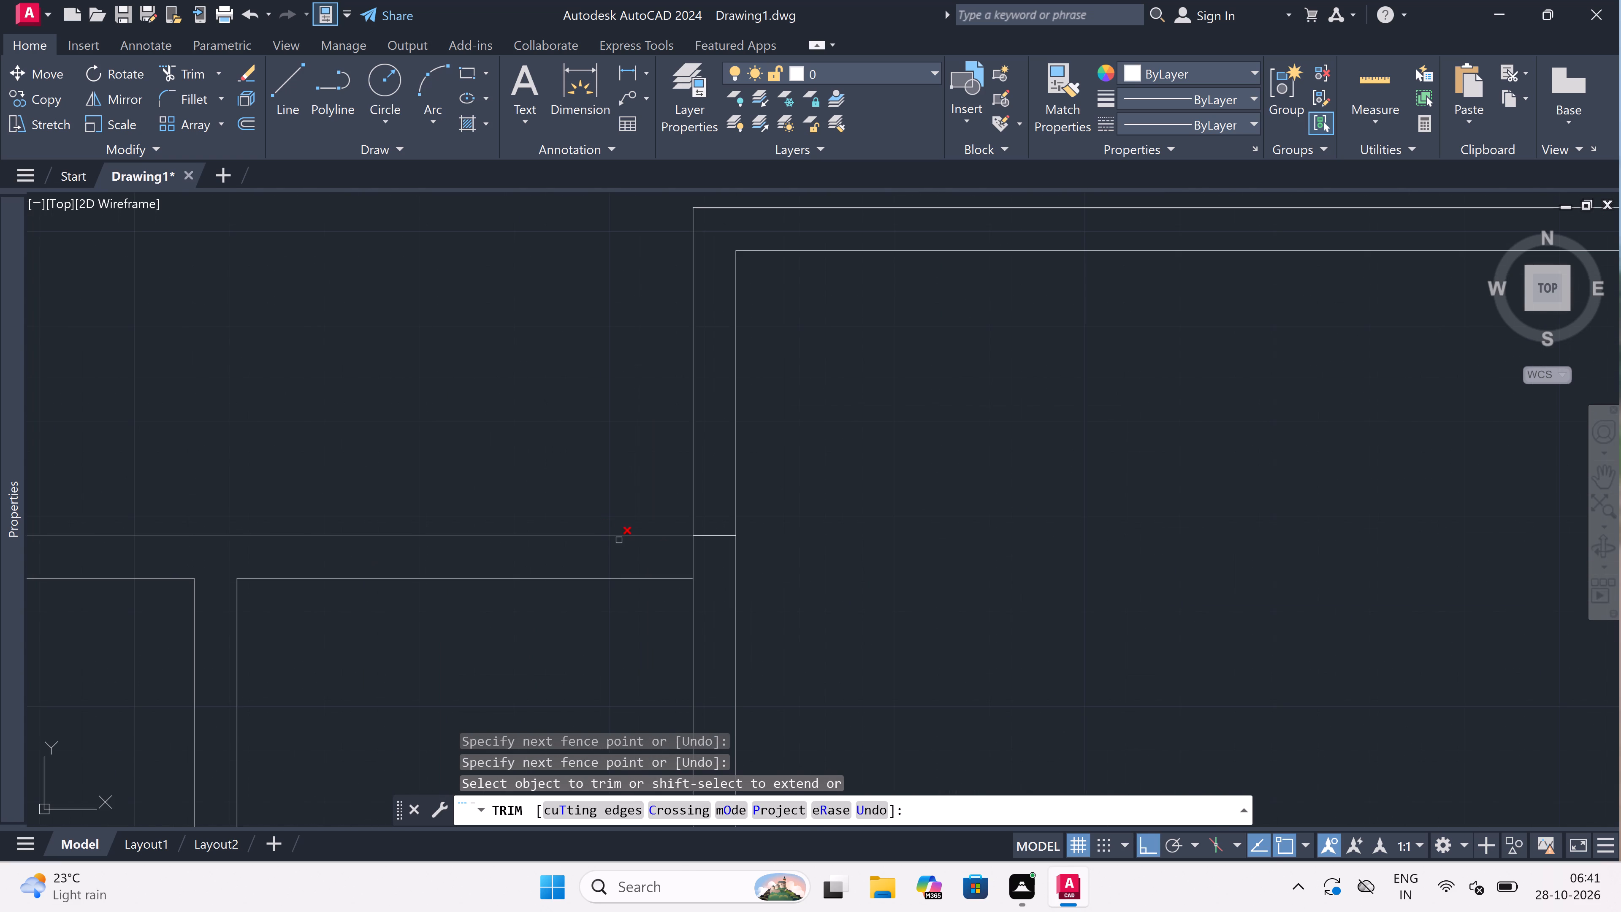
pyautogui.scroll(1, 729, 570)
pyautogui.click(728, 559)
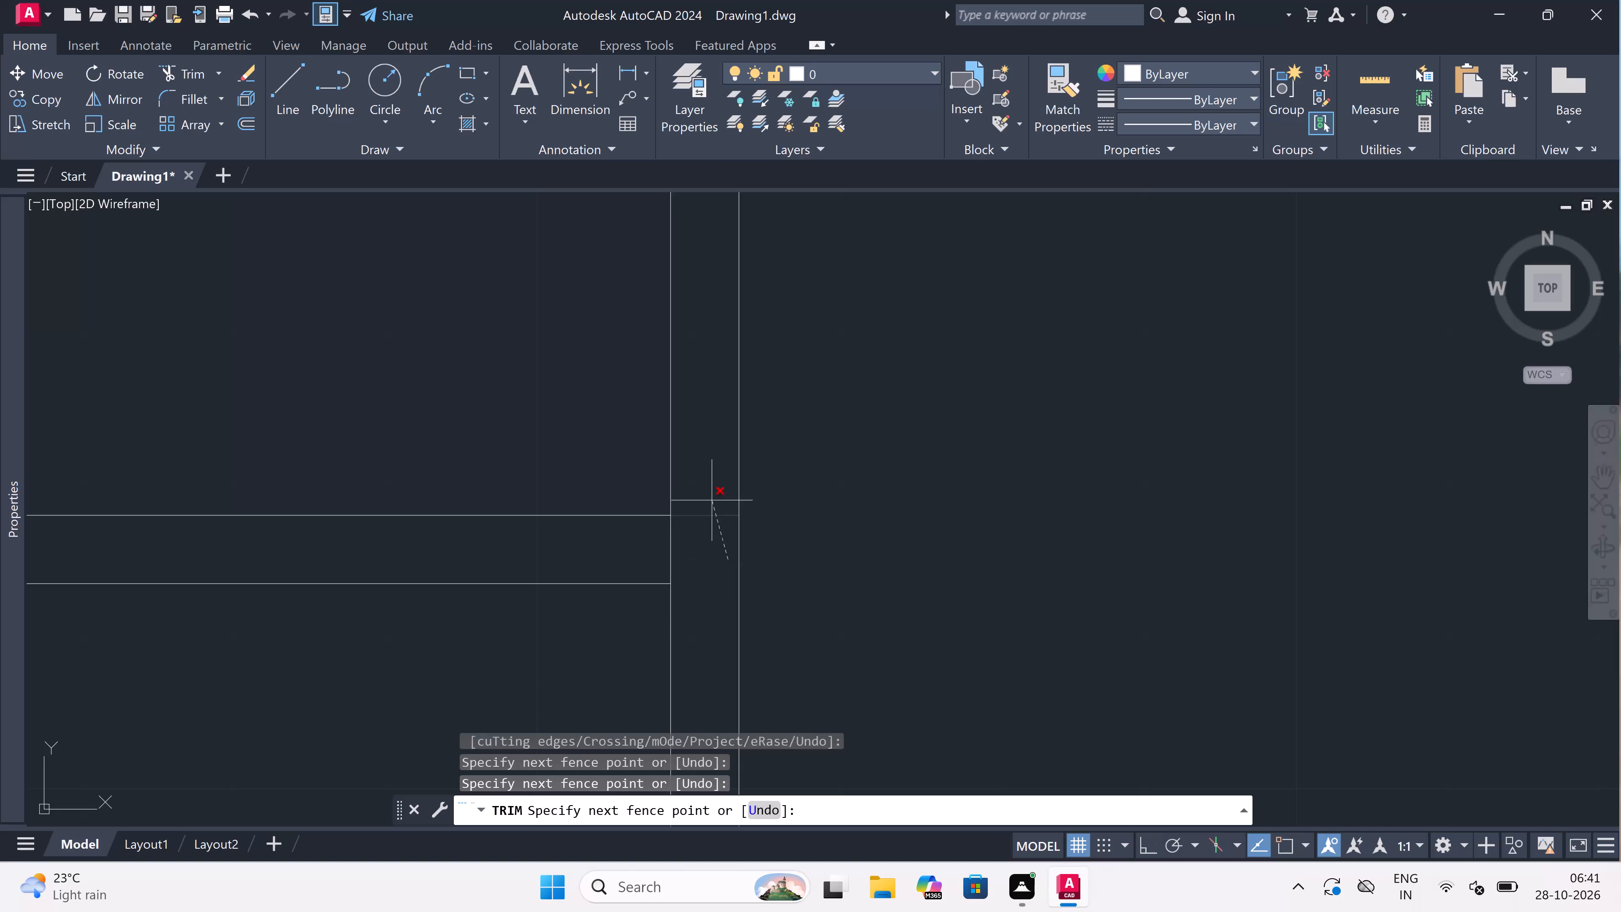
pyautogui.moveTo(710, 499); pyautogui.dragTo(709, 504)
pyautogui.click(689, 530)
pyautogui.click(617, 536)
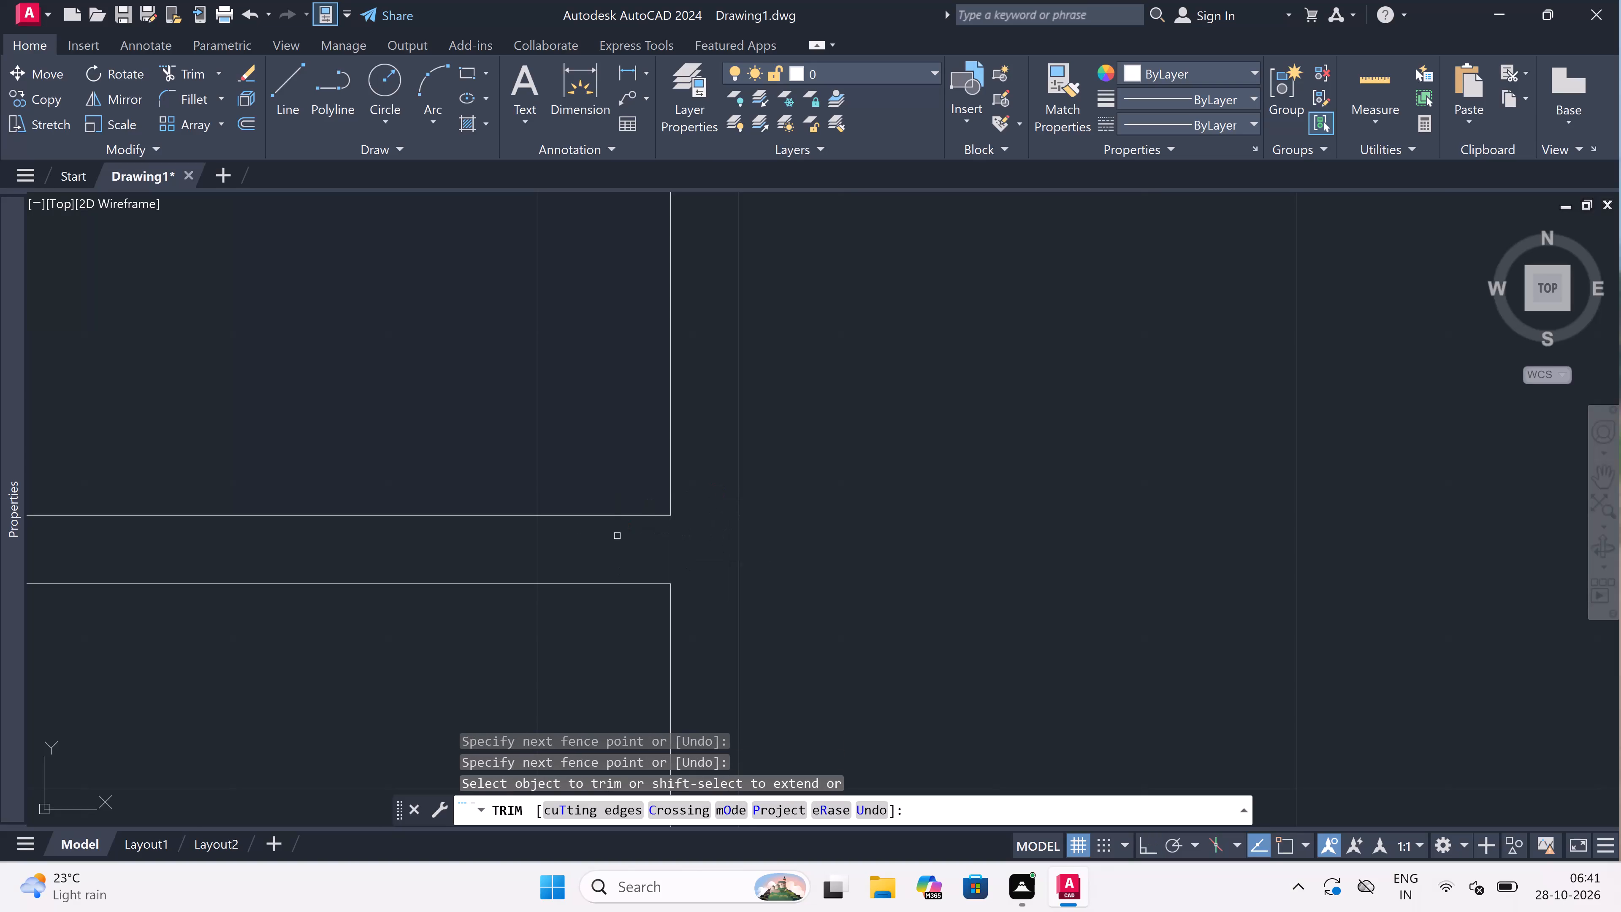
pyautogui.scroll(-4, 617, 526)
pyautogui.scroll(-2, 654, 424)
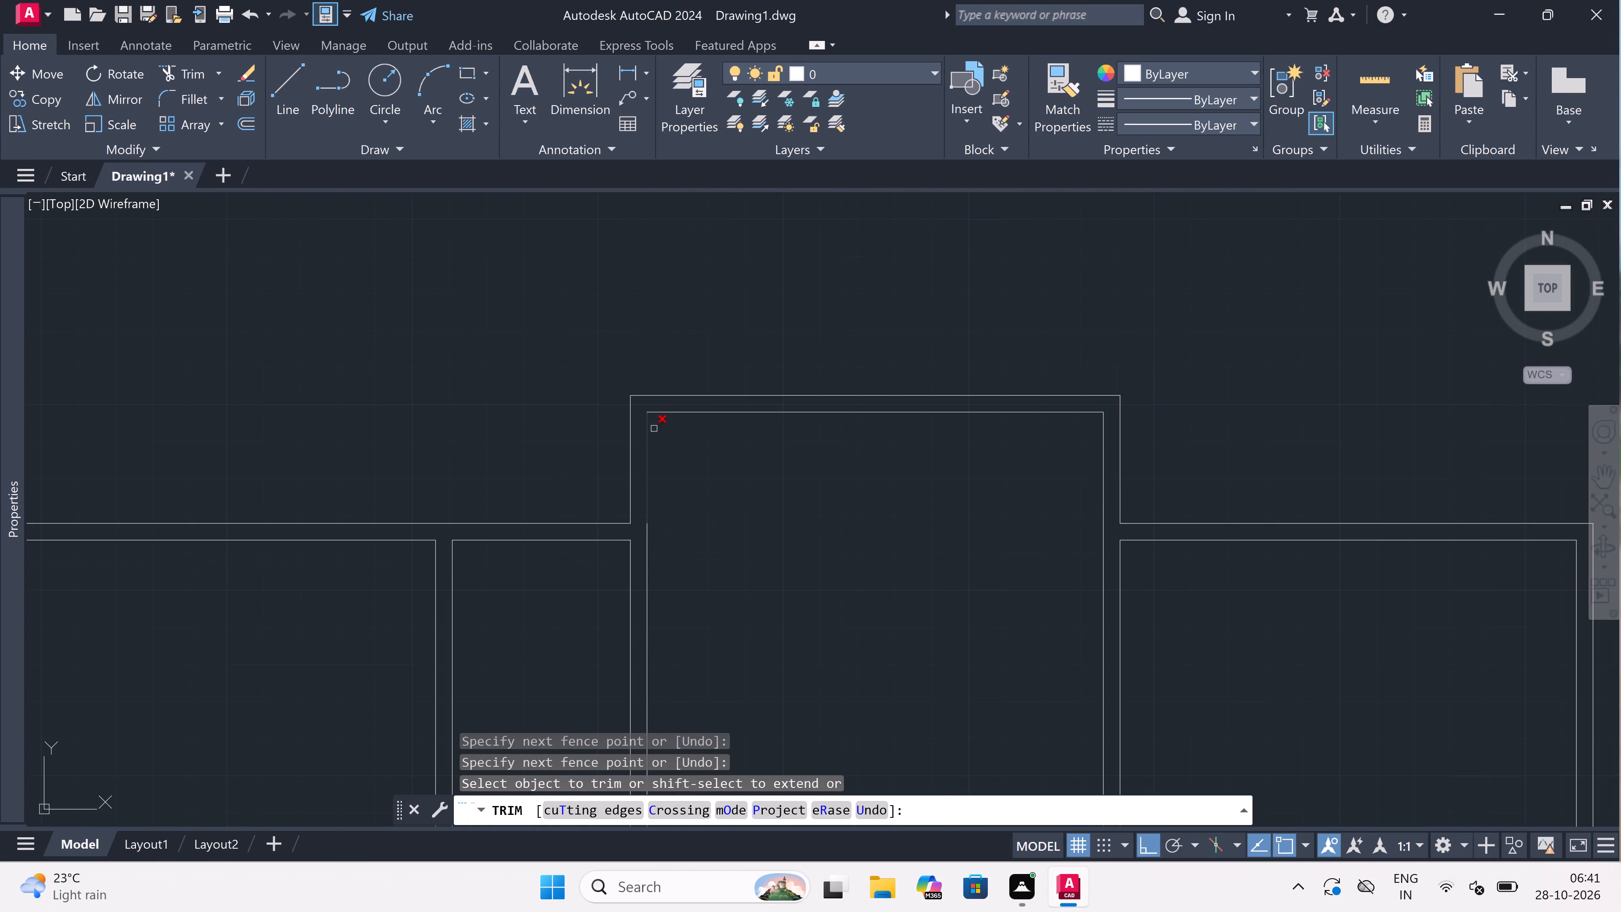
pyautogui.press('Escape')
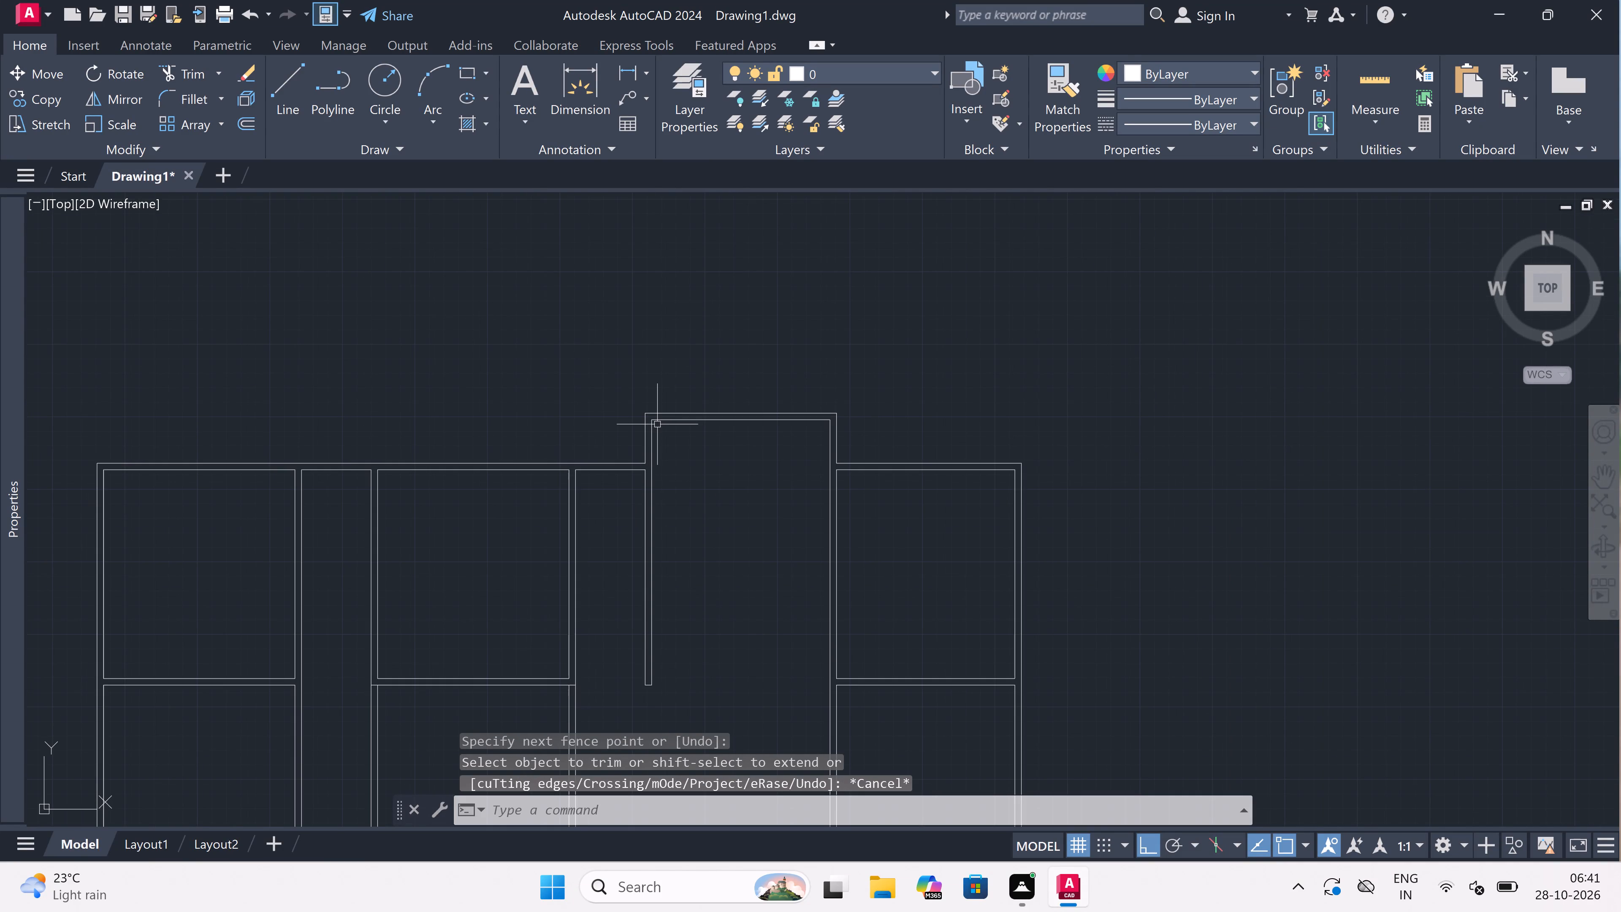
# Offset the projection's inner top line 11' down into the room between the fourth and fifth partitions.
pyautogui.scroll(-3, 659, 426)
pyautogui.scroll(3, 659, 432)
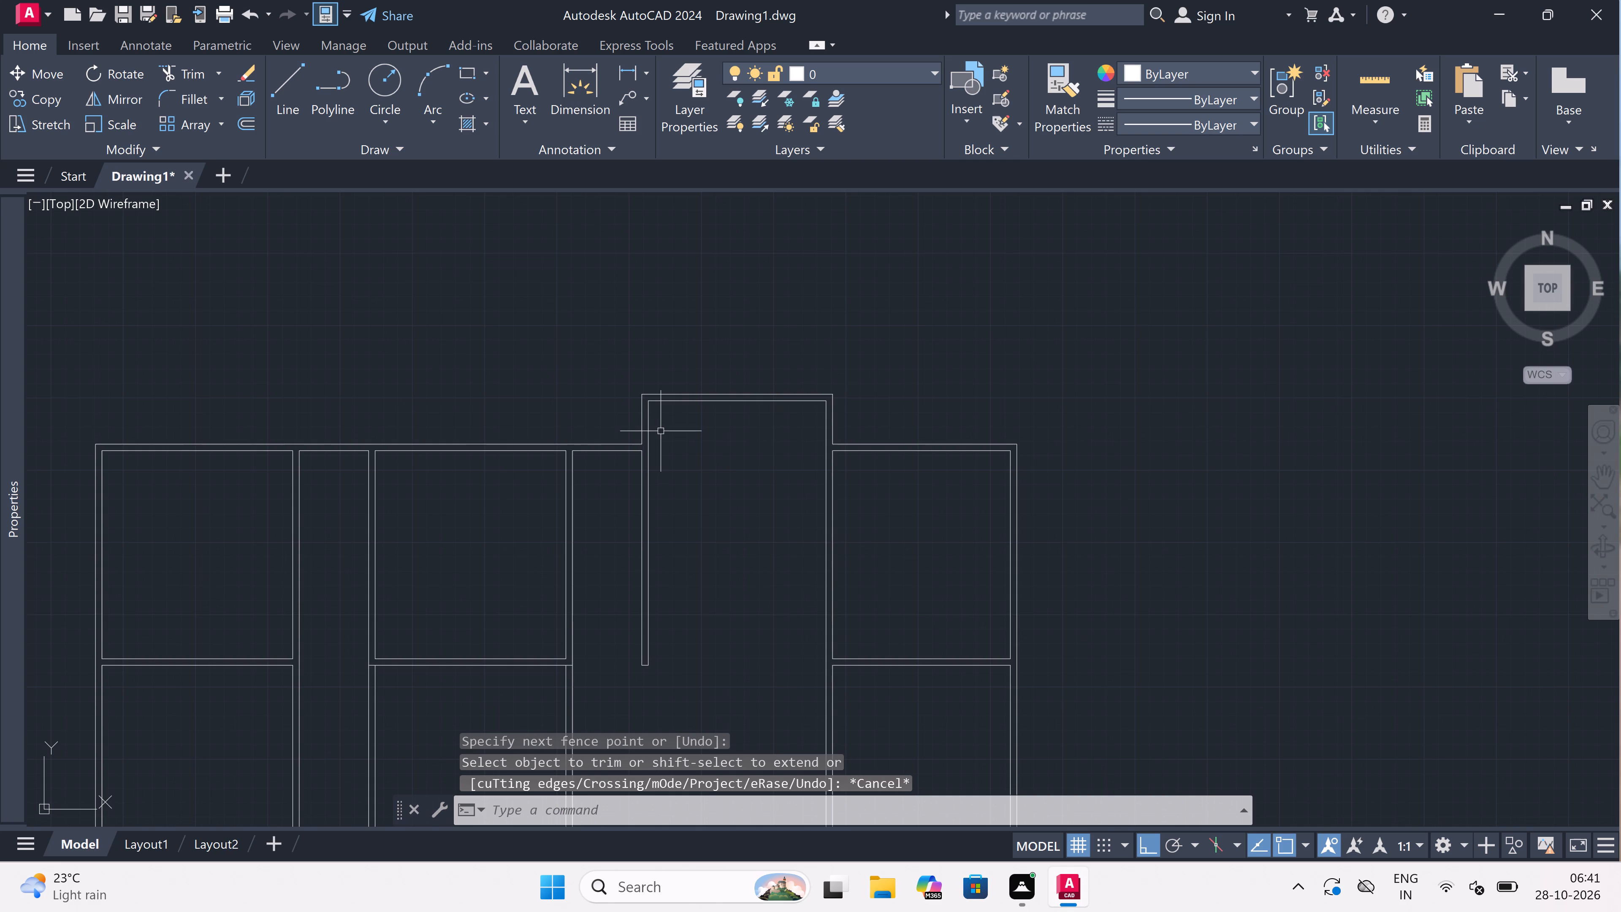
pyautogui.scroll(1, 735, 463)
pyautogui.write('o')
pyautogui.press('space')
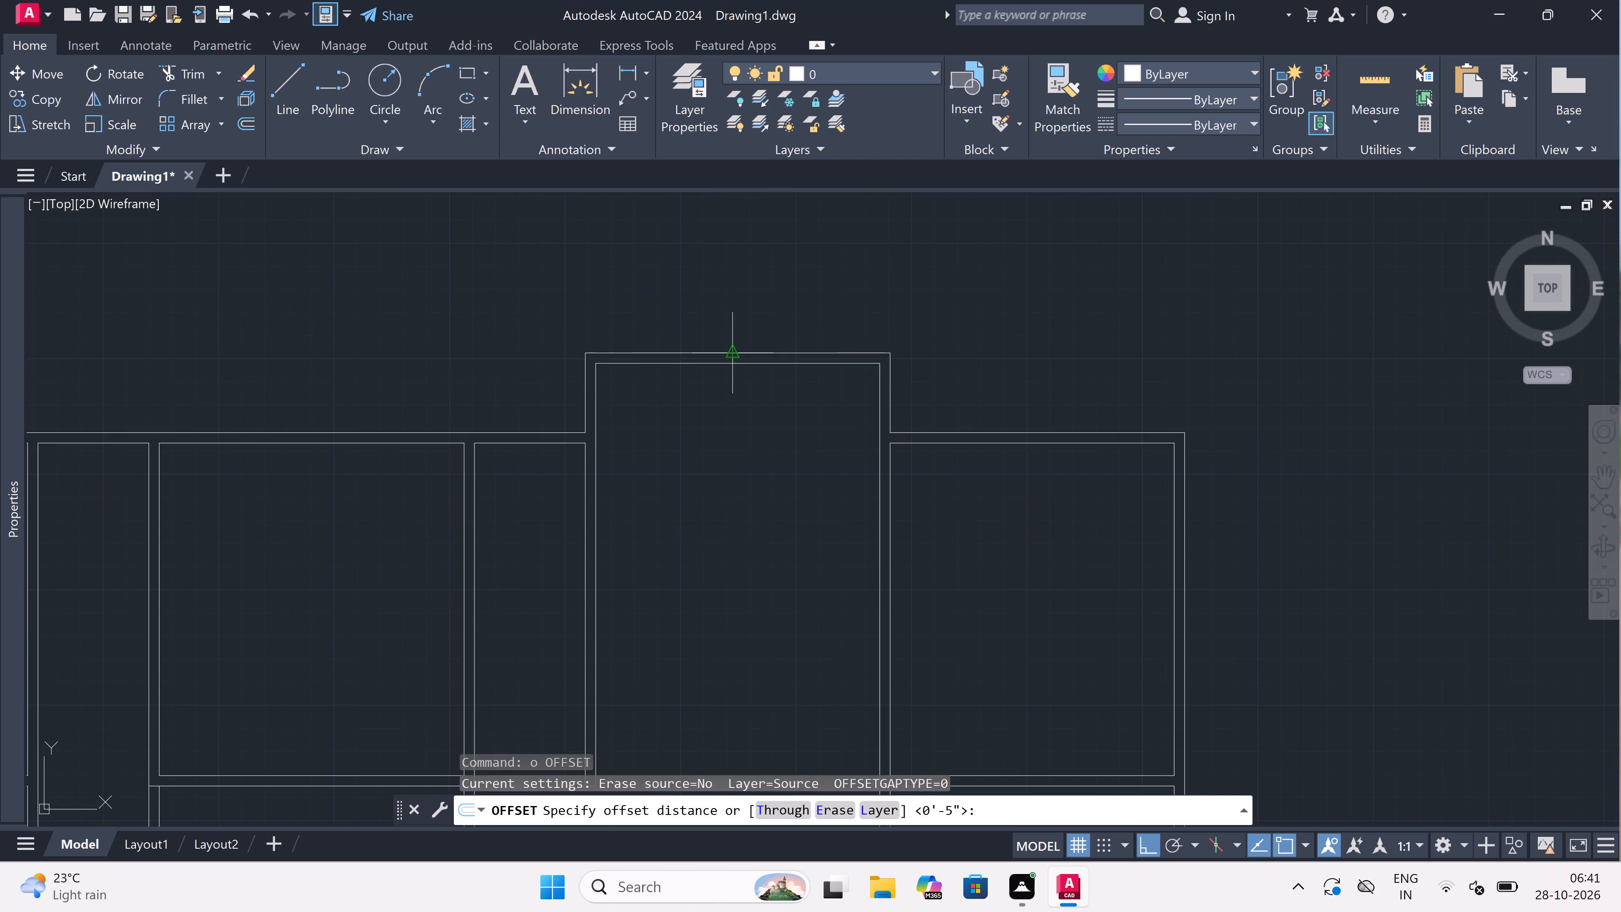
pyautogui.click(735, 369)
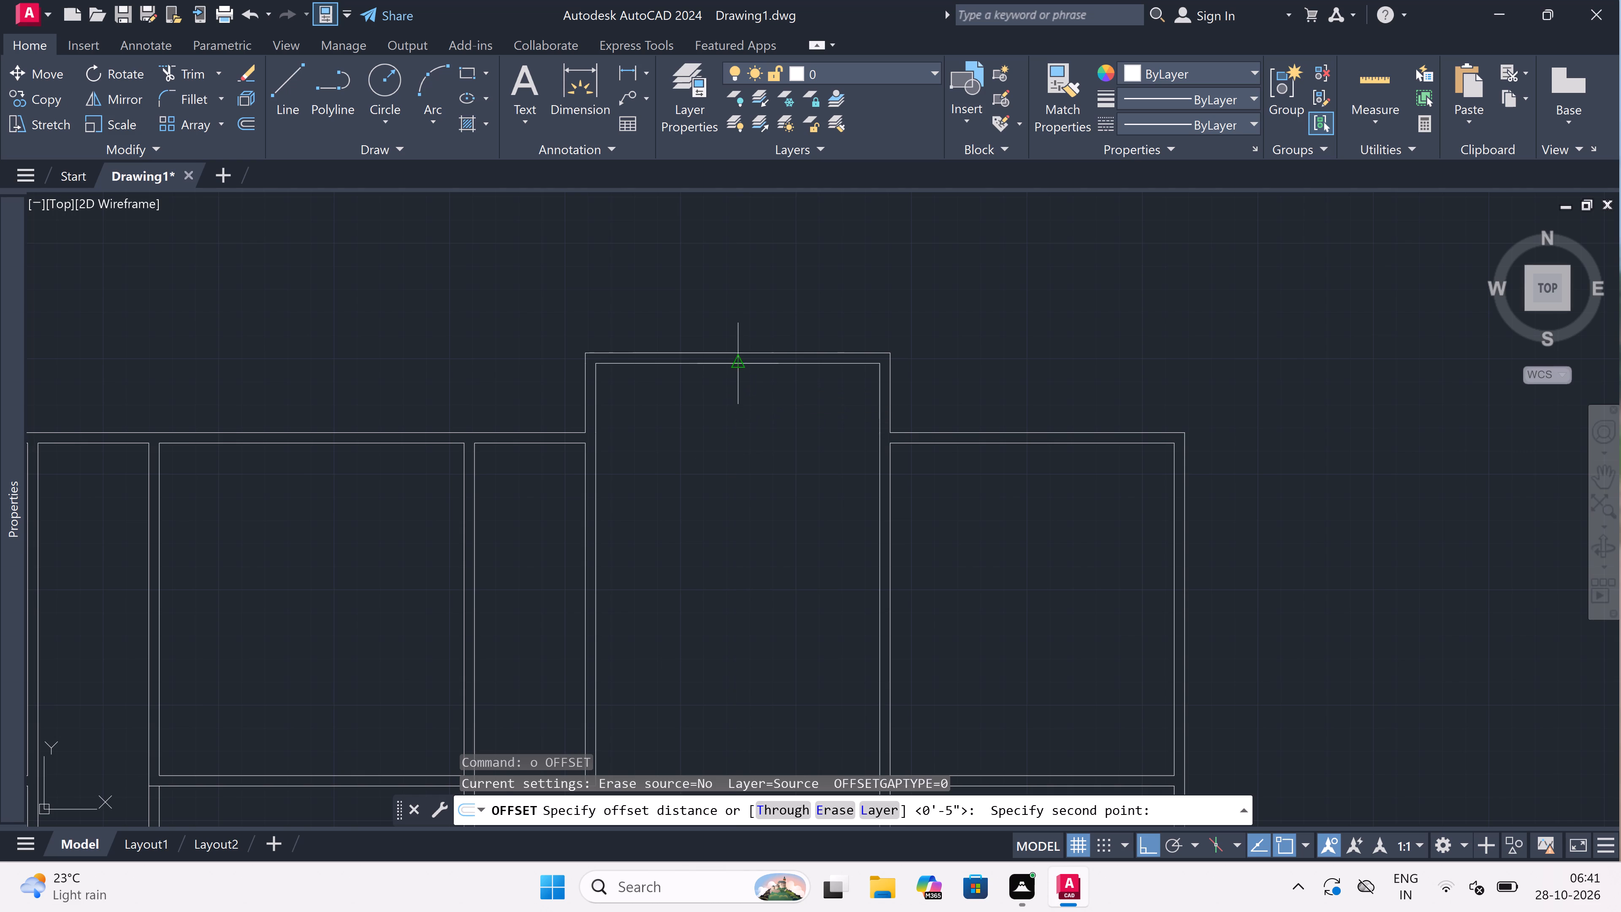
pyautogui.scroll(-2, 735, 369)
pyautogui.scroll(2, 718, 429)
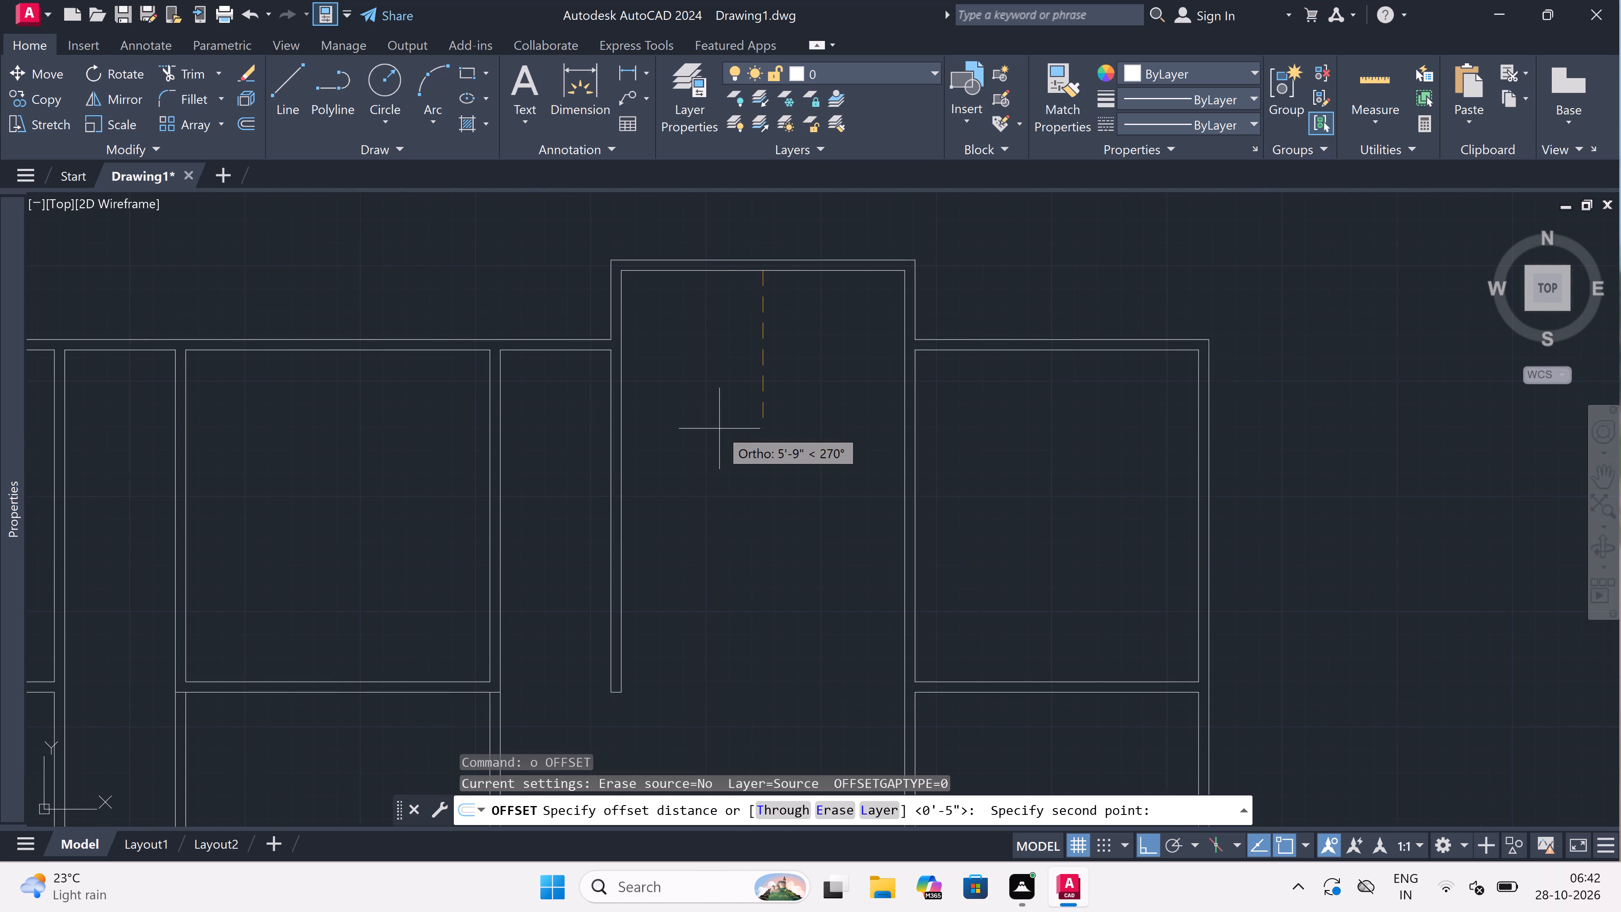
pyautogui.write("11'")
pyautogui.press('space')
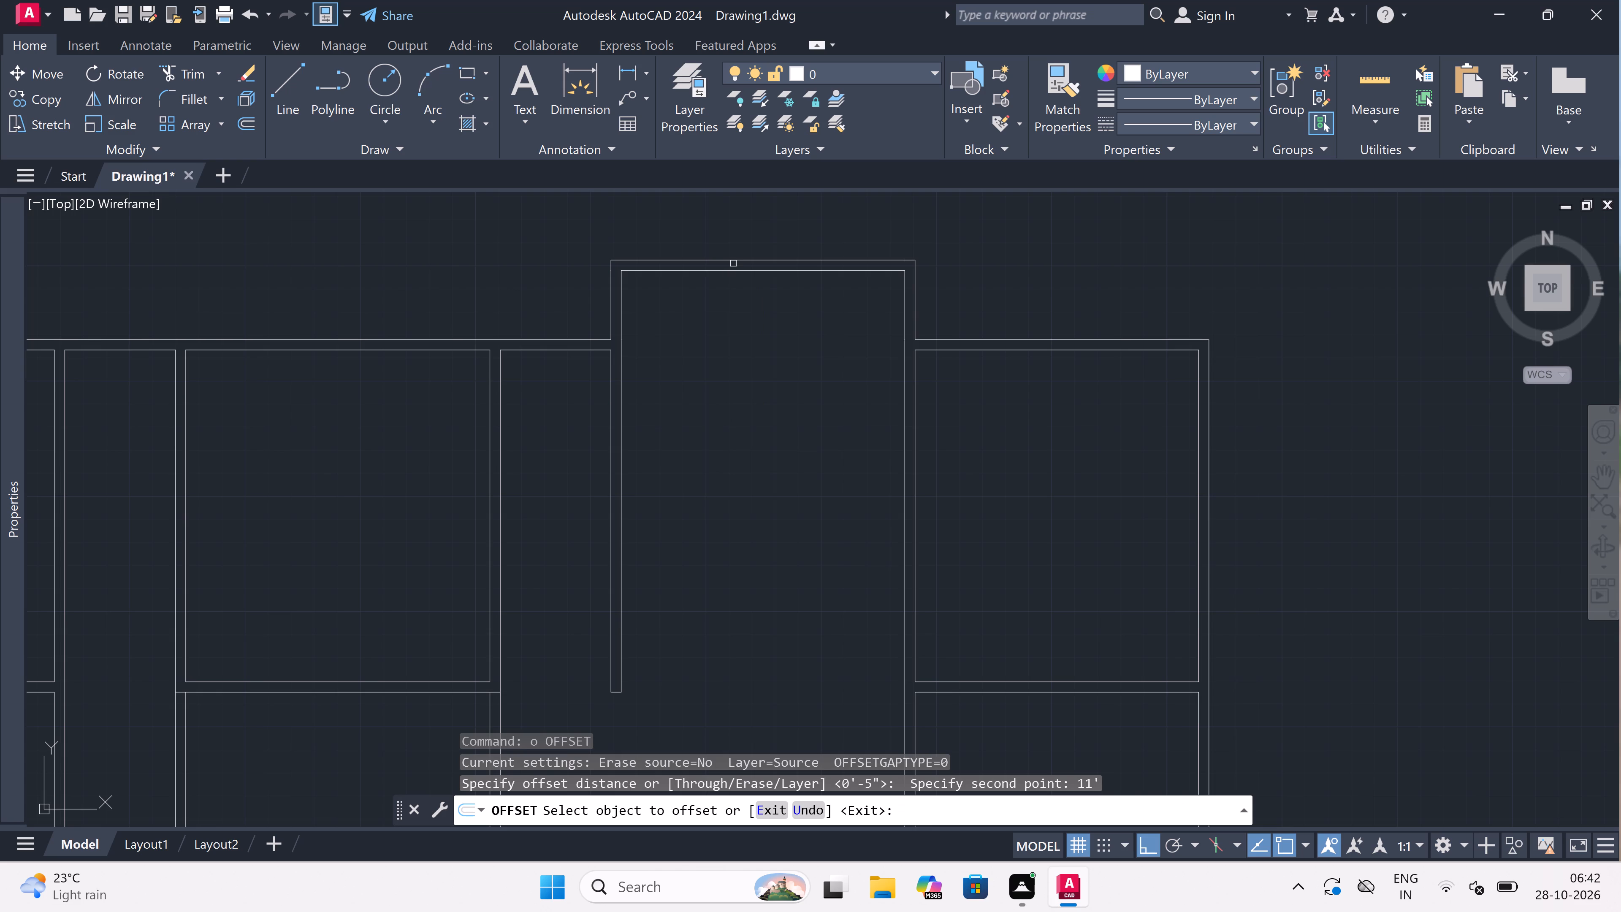
pyautogui.moveTo(733, 269); pyautogui.dragTo(728, 443)
pyautogui.click(733, 482)
pyautogui.press('Escape')
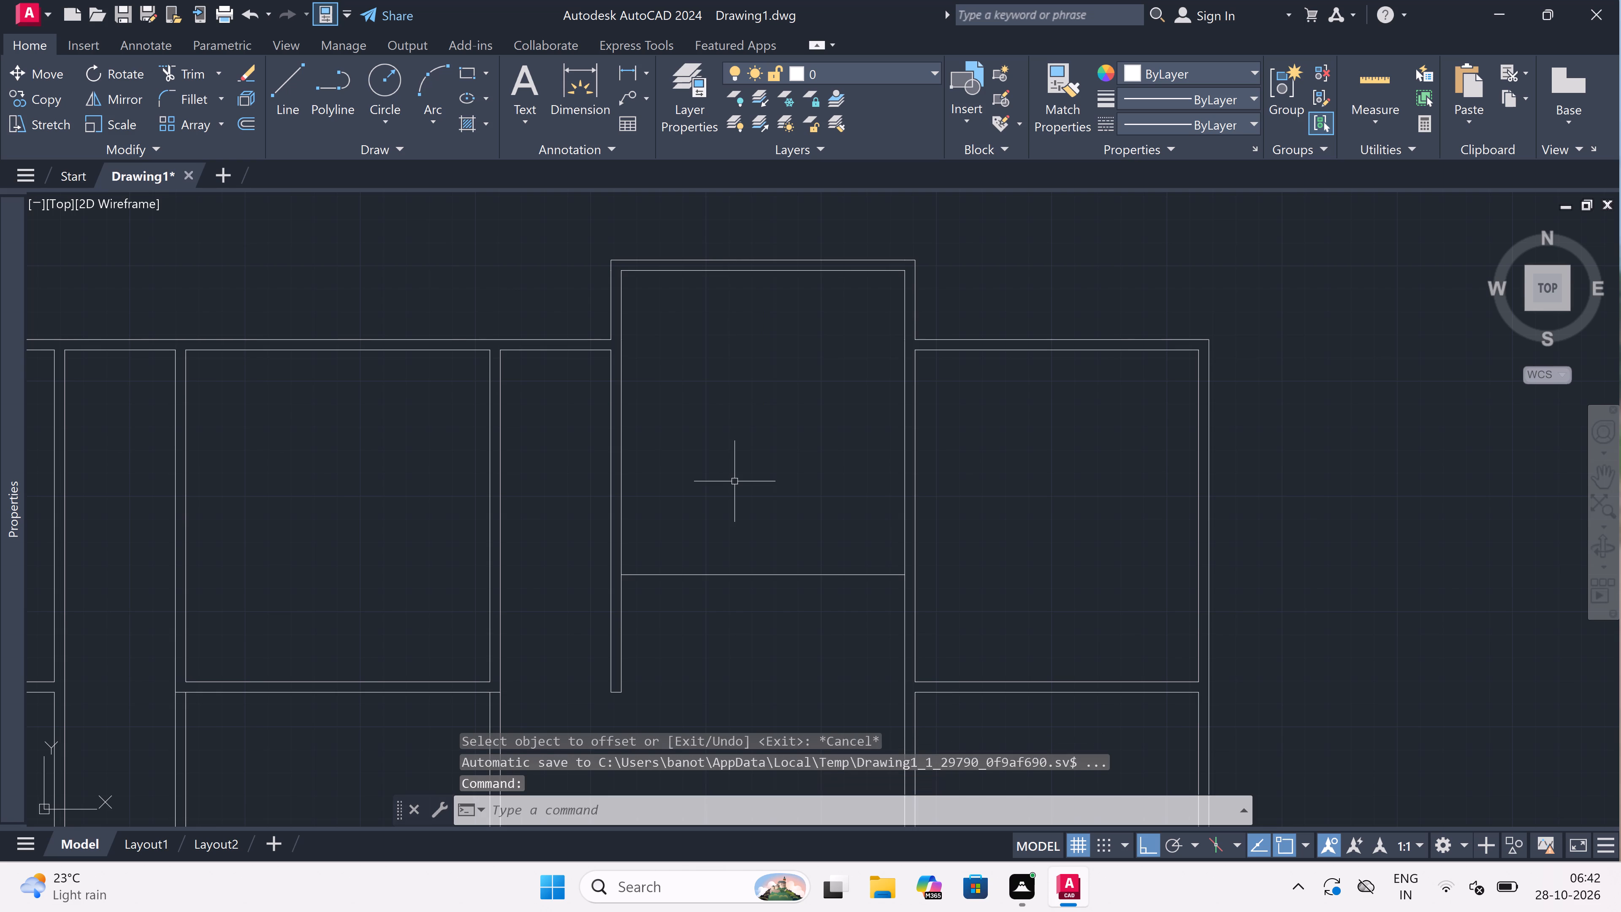
# Offset the horizontal line between the fourth and fifth partitions 4.5" downward to form a cross wall.
pyautogui.press('space')
pyautogui.scroll(-2, 735, 479)
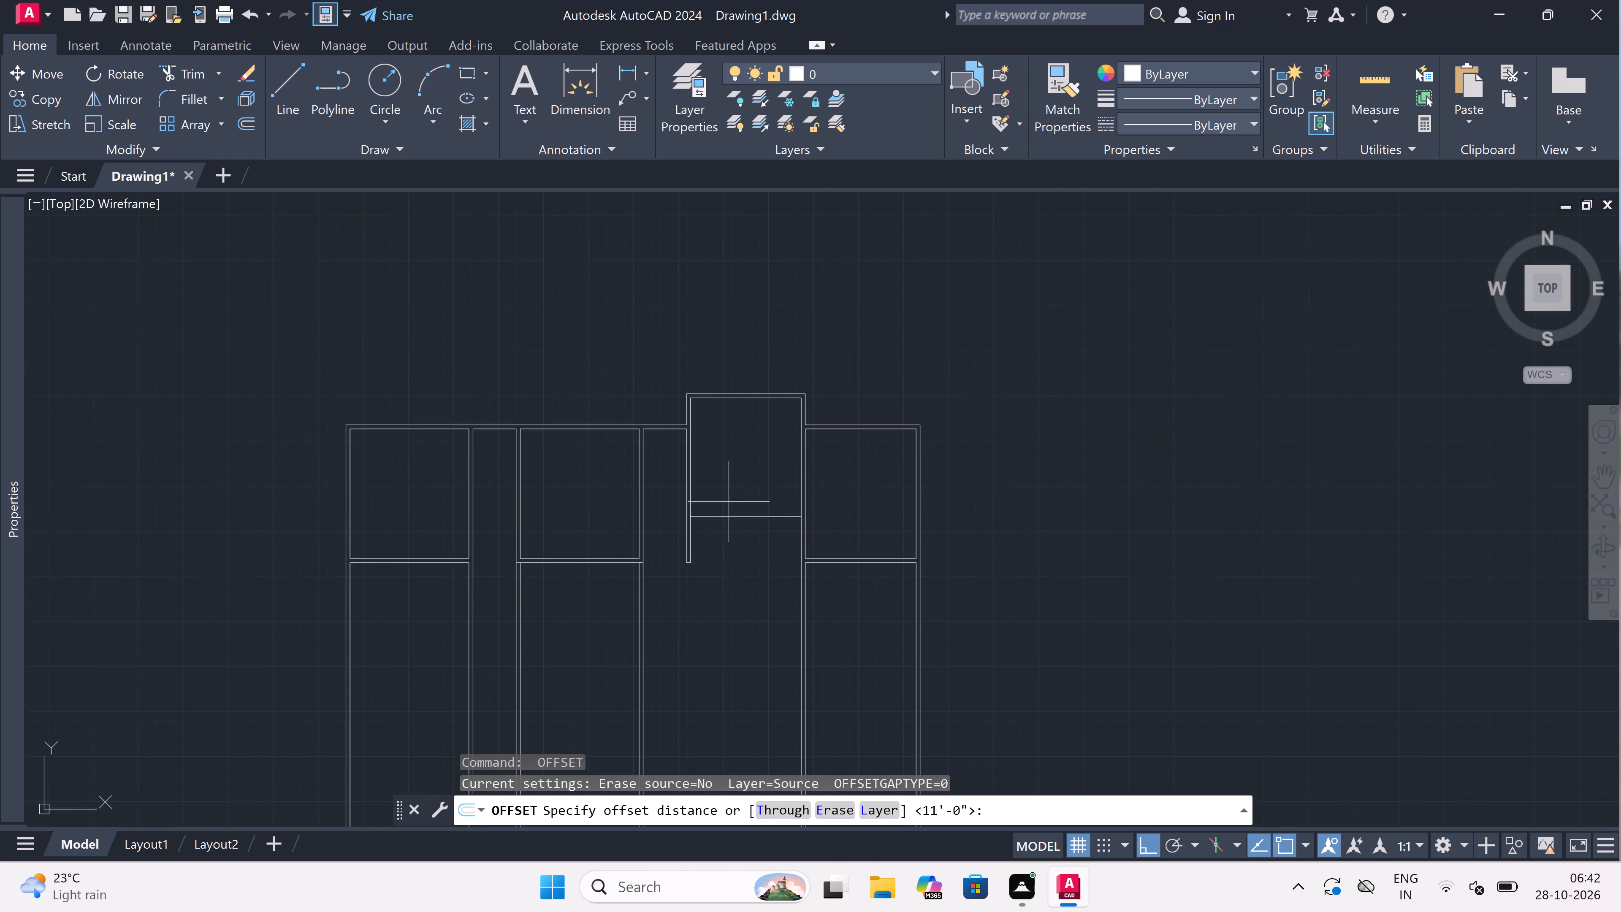
pyautogui.scroll(1, 713, 565)
pyautogui.scroll(2, 716, 481)
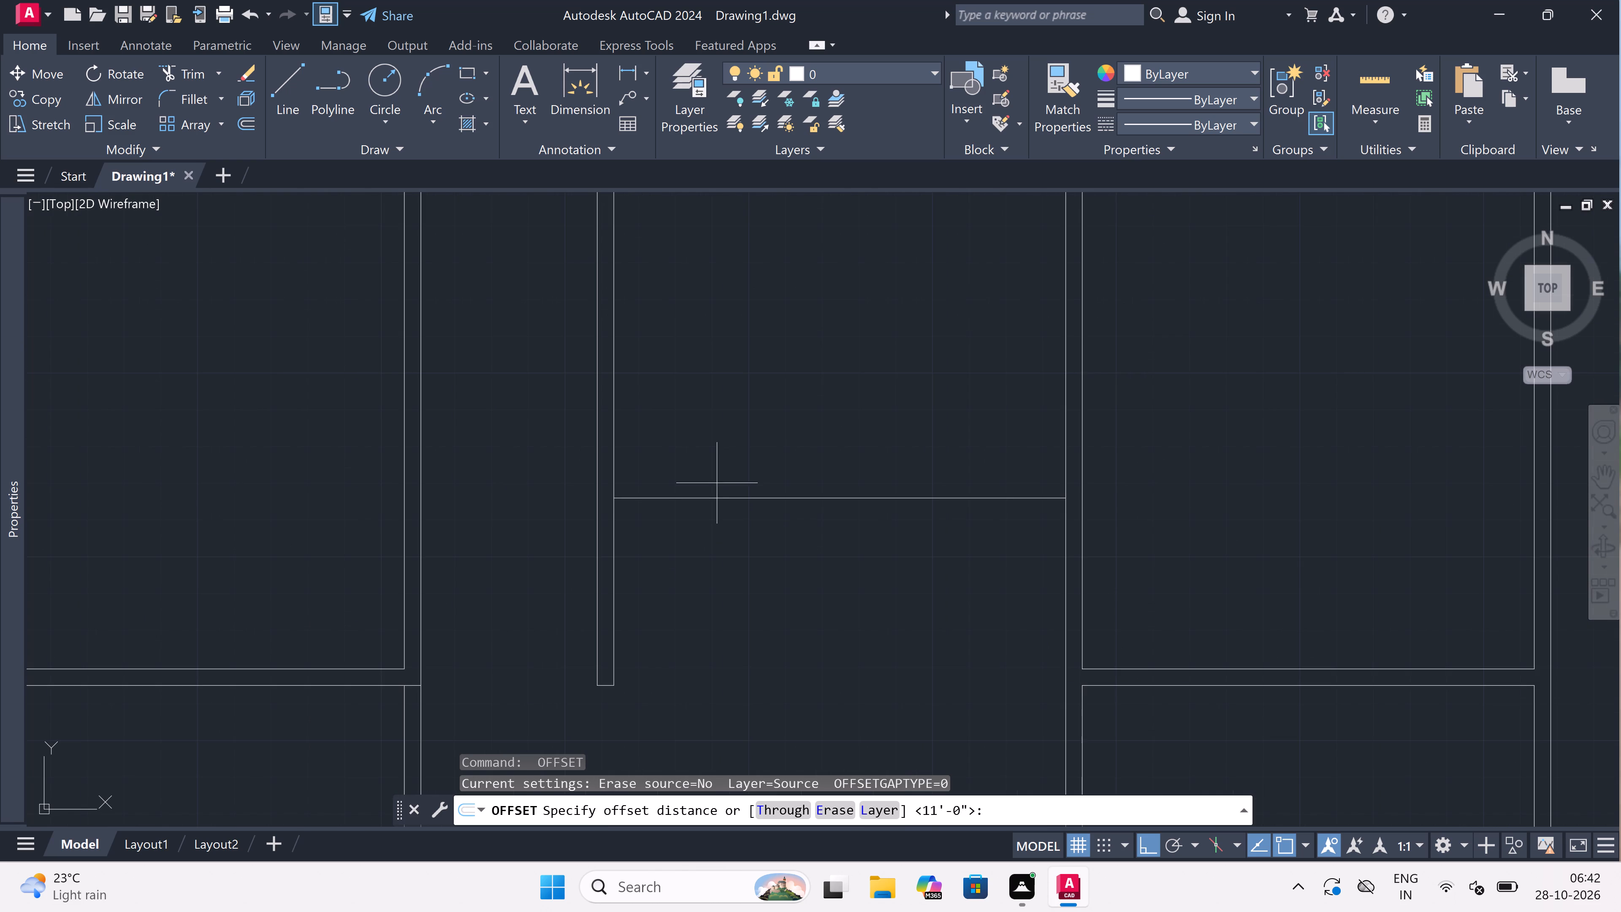
pyautogui.moveTo(721, 491); pyautogui.dragTo(721, 512)
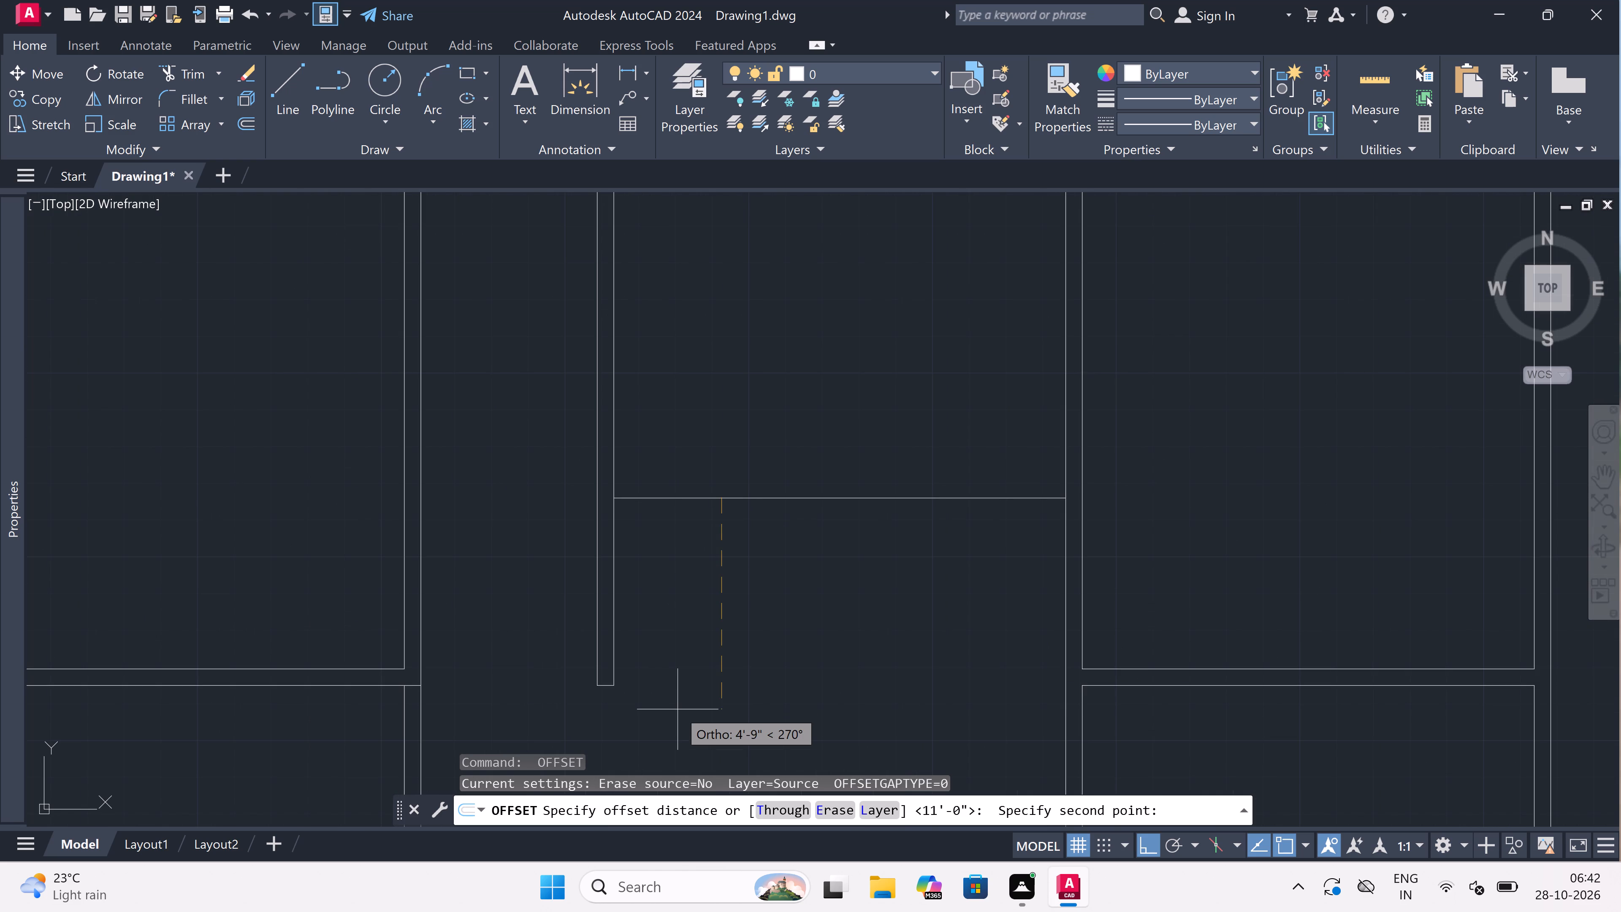
pyautogui.write('4.5')
pyautogui.write('"')
pyautogui.press('space')
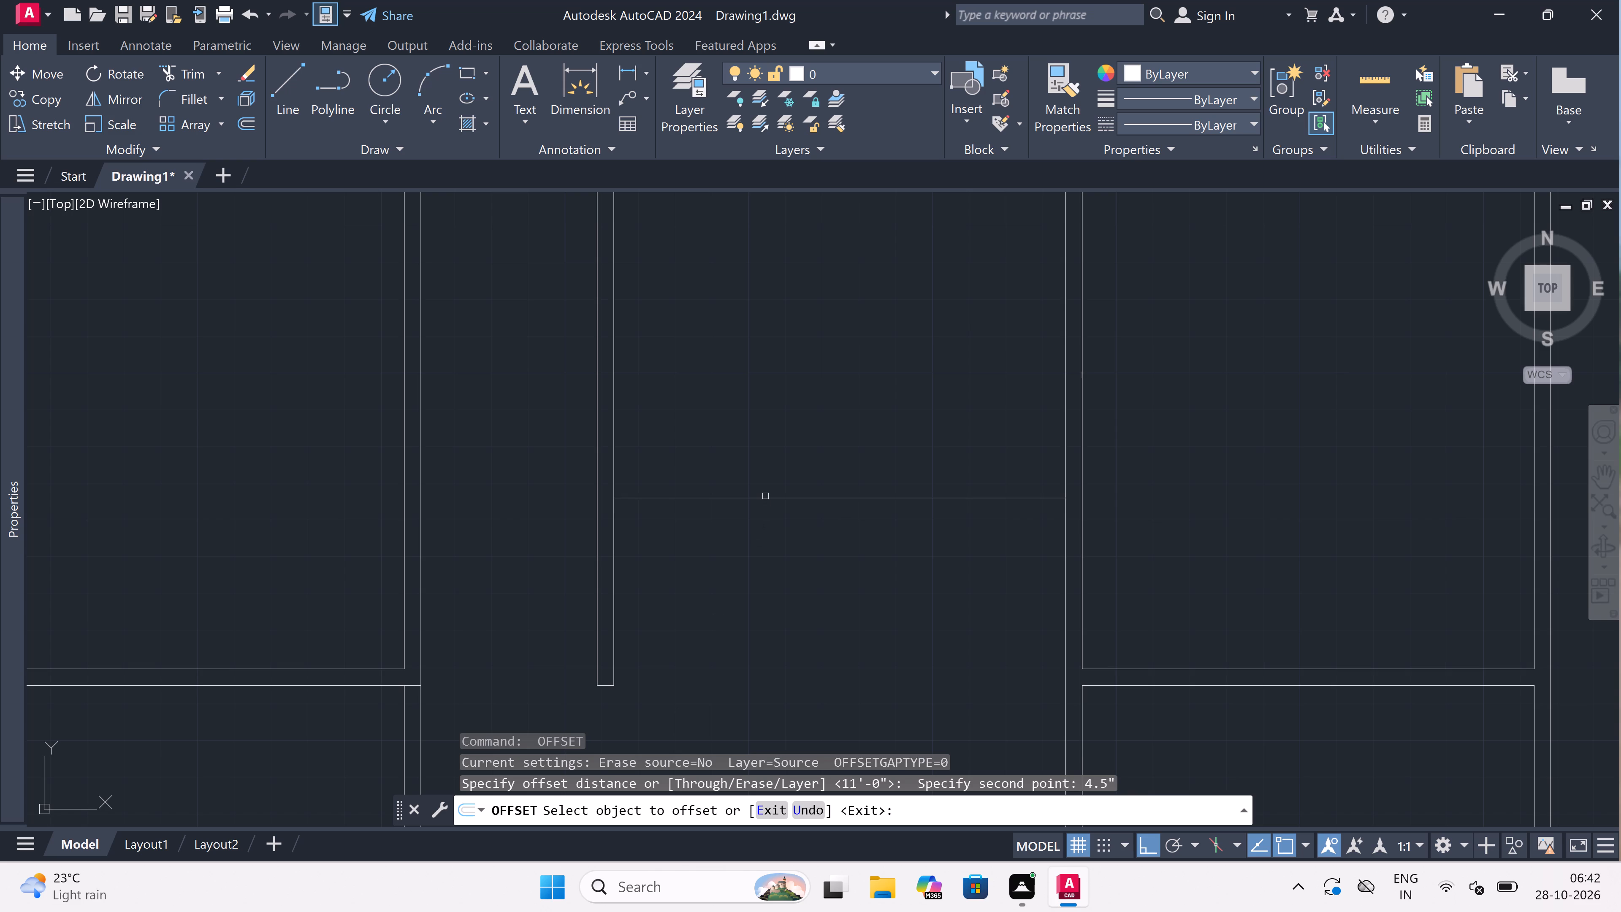
pyautogui.moveTo(765, 496); pyautogui.dragTo(750, 546)
pyautogui.click(741, 612)
pyautogui.press('Escape')
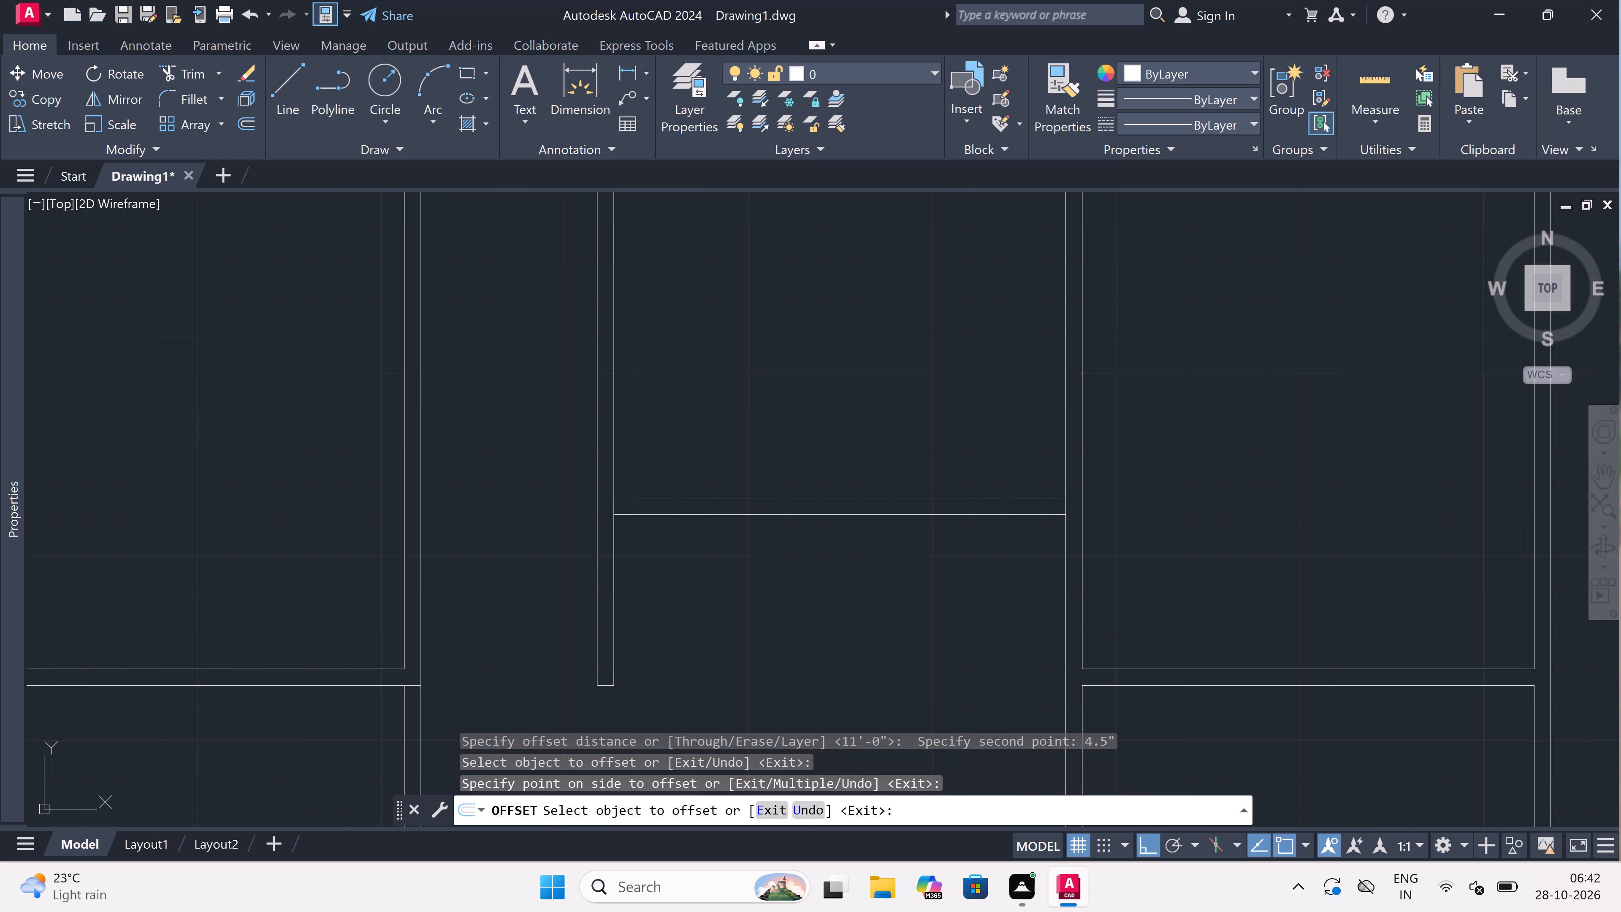
pyautogui.click(741, 613)
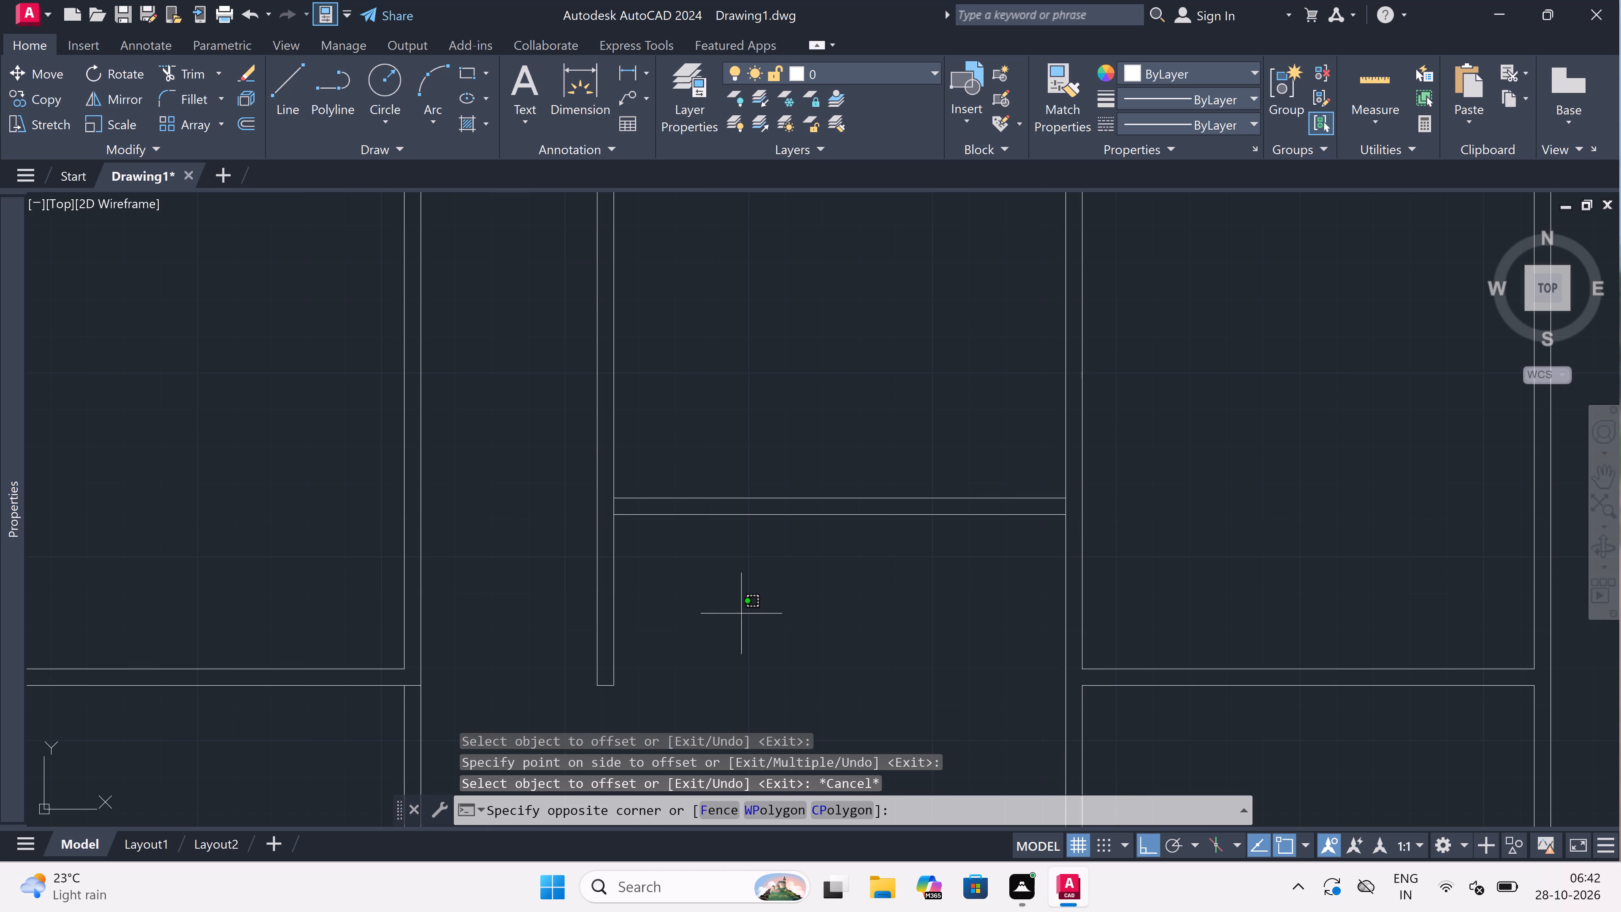
pyautogui.press('Escape')
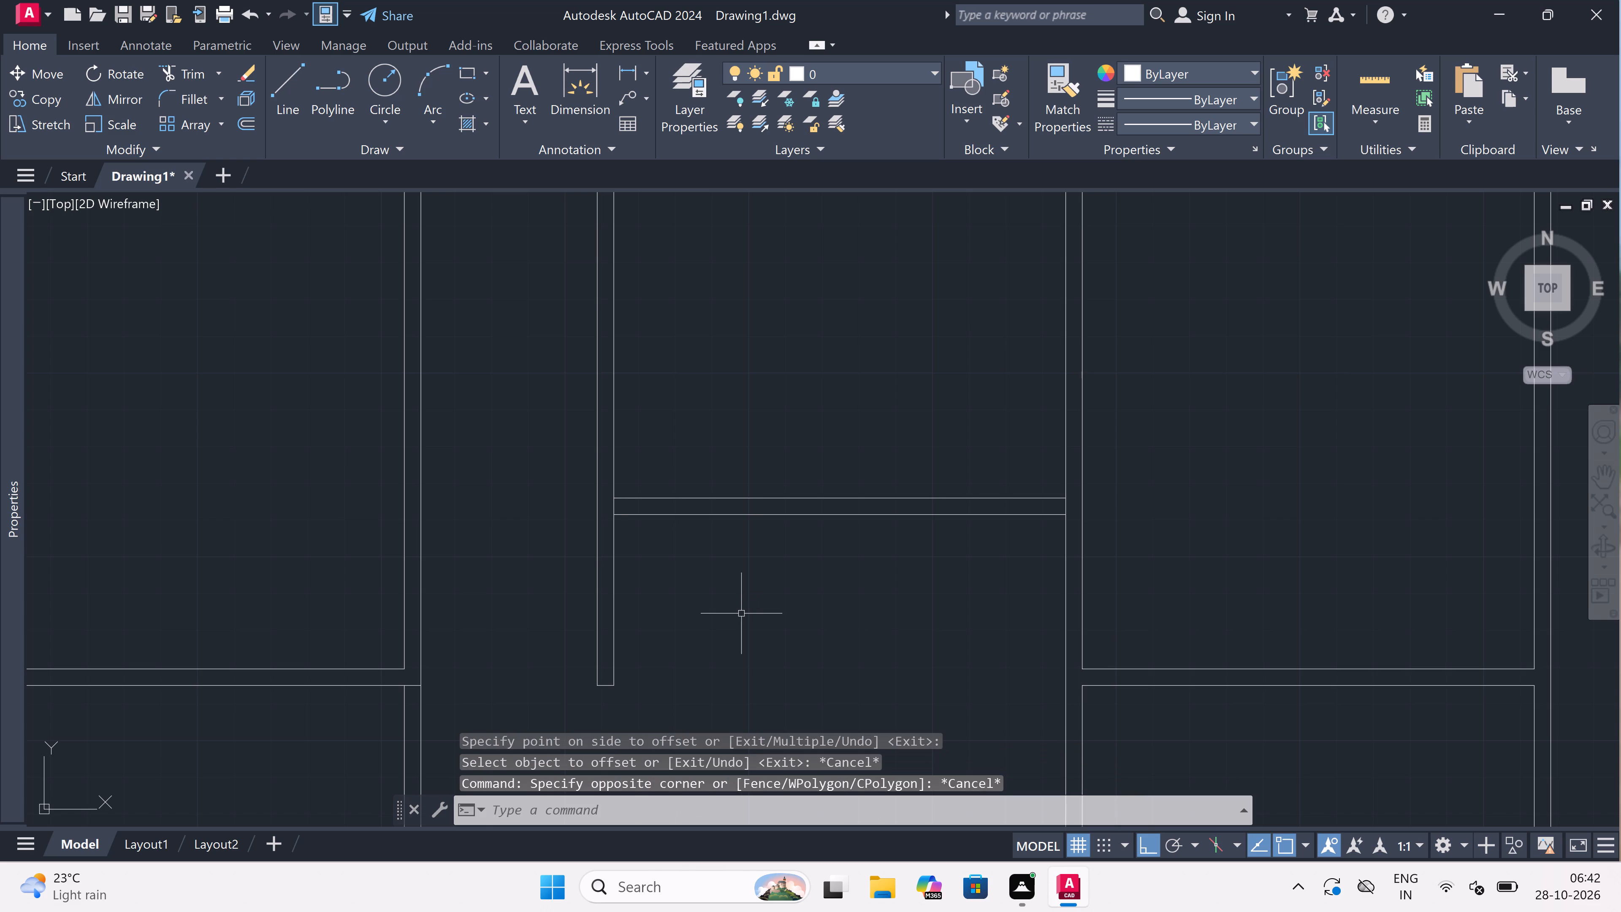
# Extend the lower line of the new cross wall to the outer line of the fourth partition.
pyautogui.click(741, 613)
pyautogui.write('ex')
pyautogui.press('space')
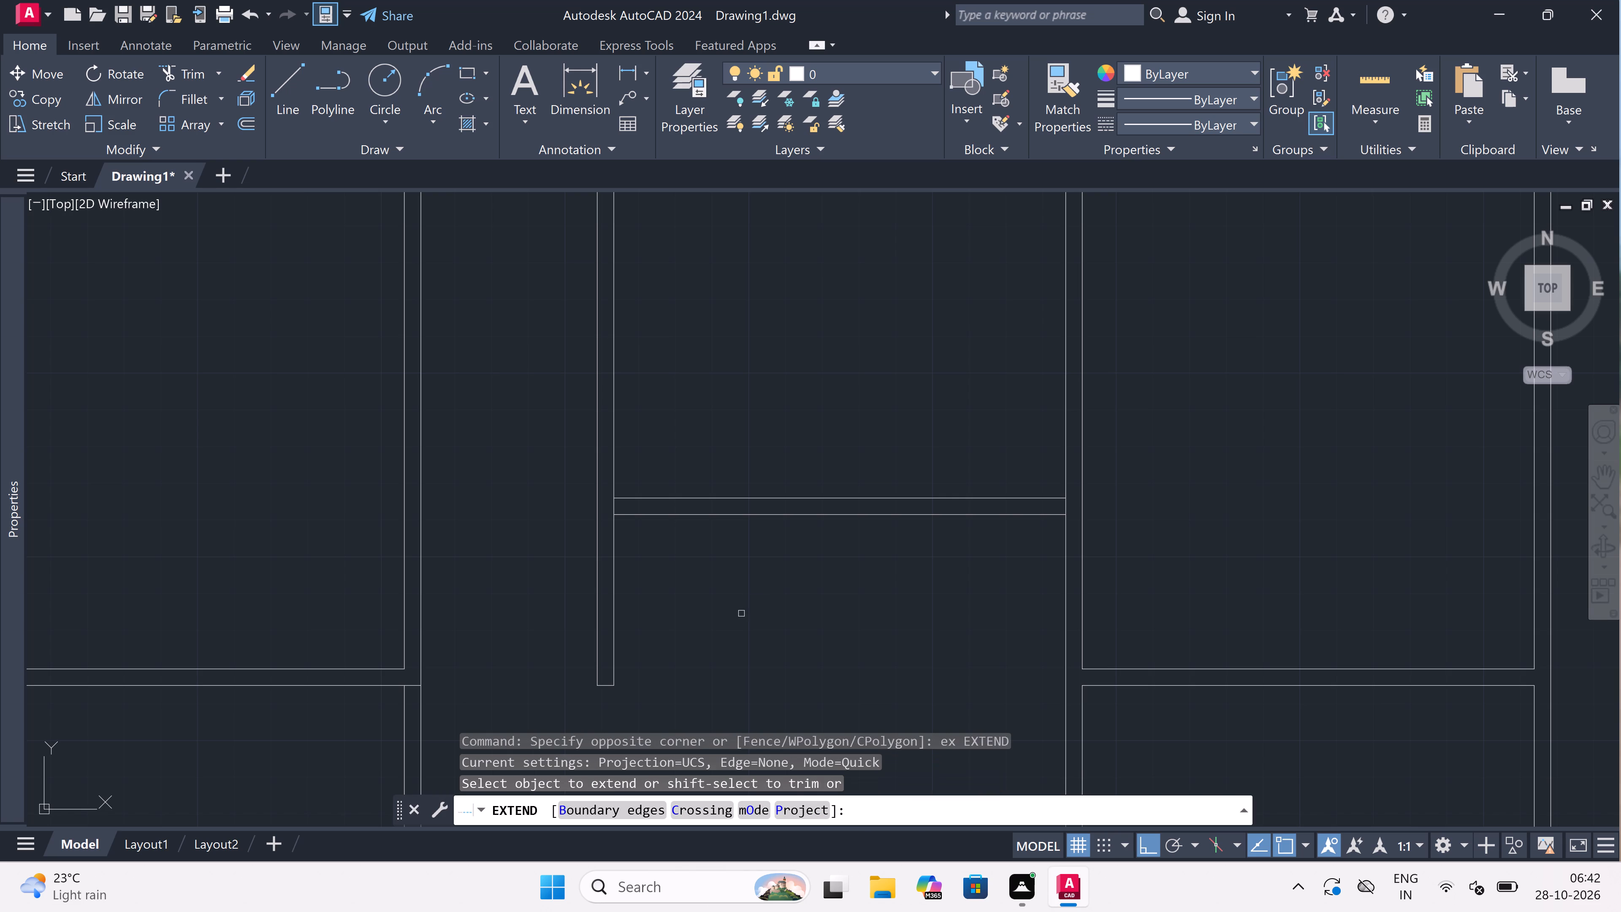
pyautogui.click(669, 508)
pyautogui.click(646, 611)
pyautogui.scroll(-2, 646, 611)
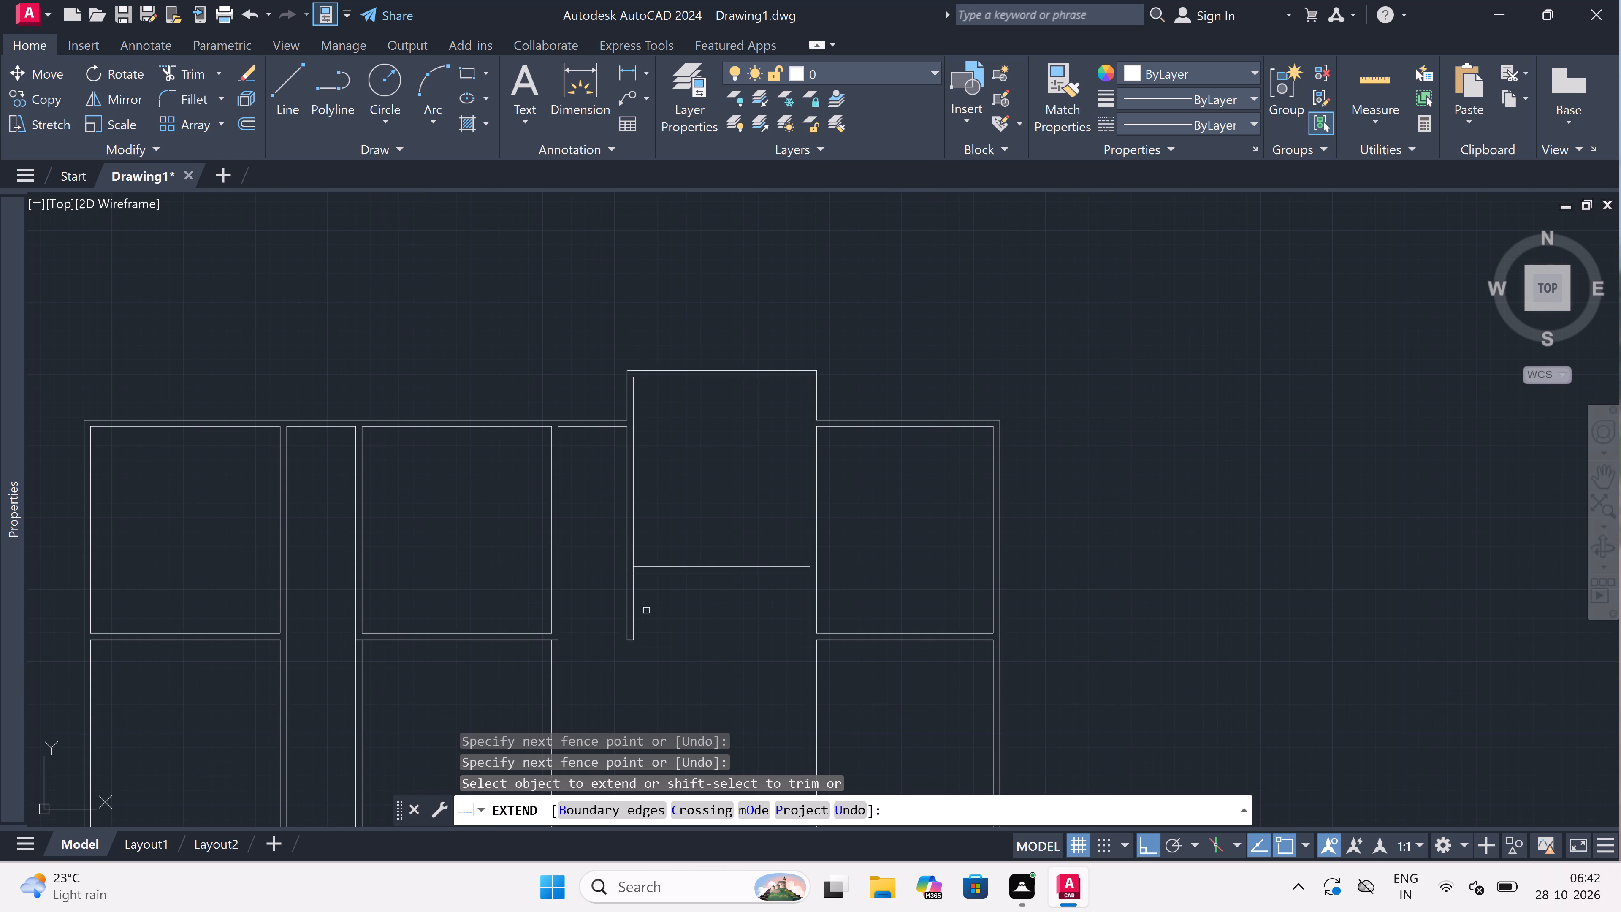
pyautogui.press('Escape')
# Trim away the part of the fourth partition below the cross wall, including its short leftover end line.
pyautogui.write('tr')
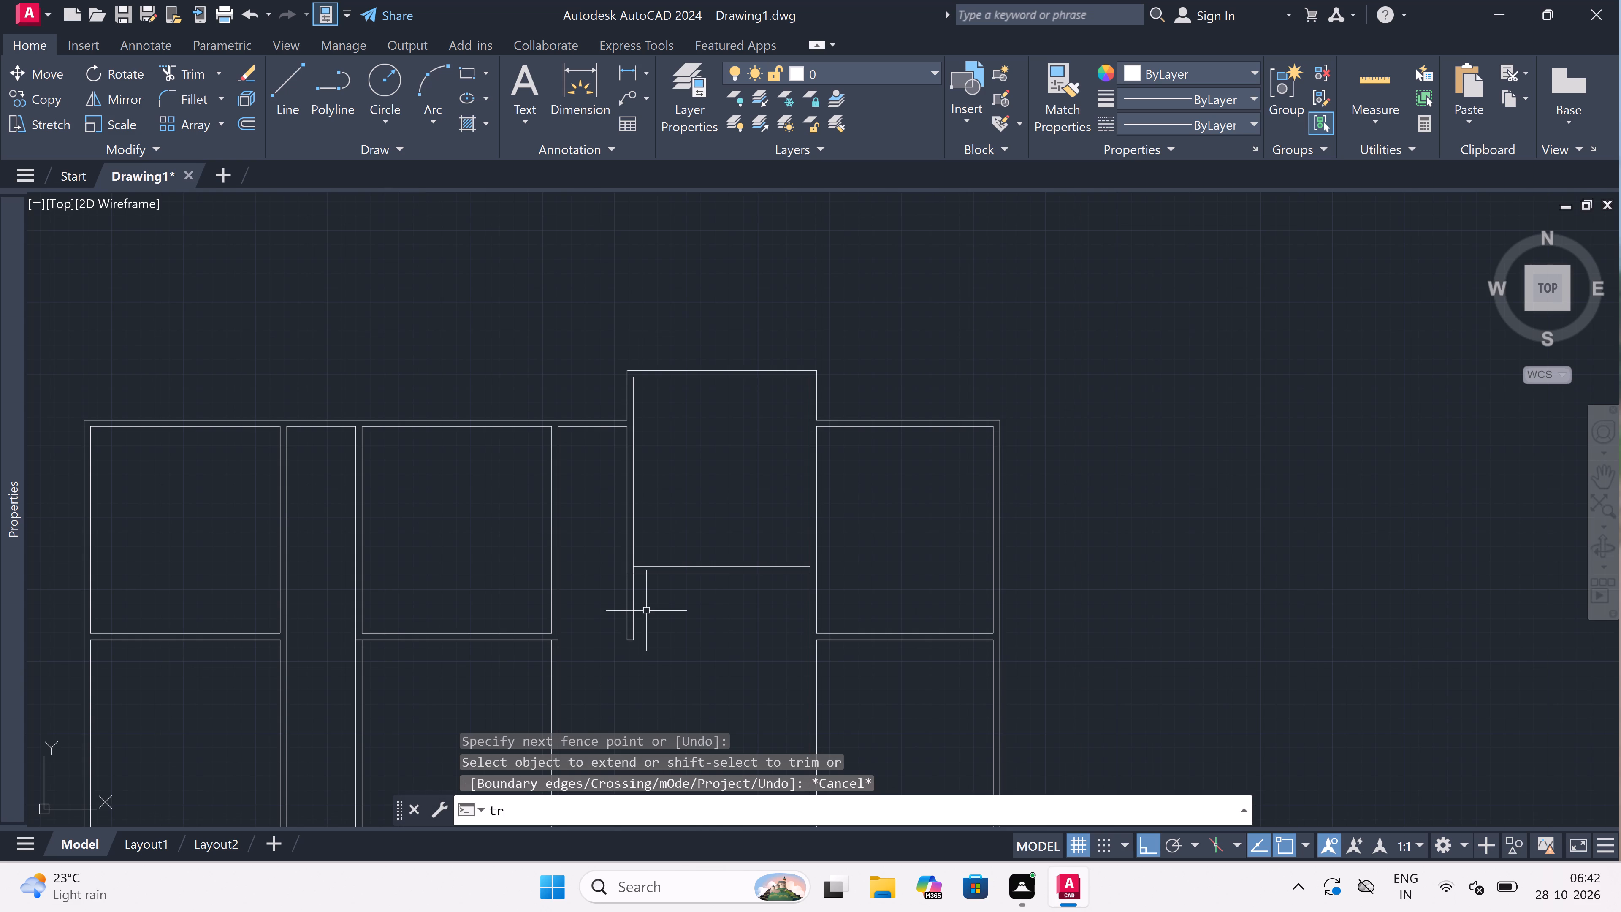
pyautogui.press('space')
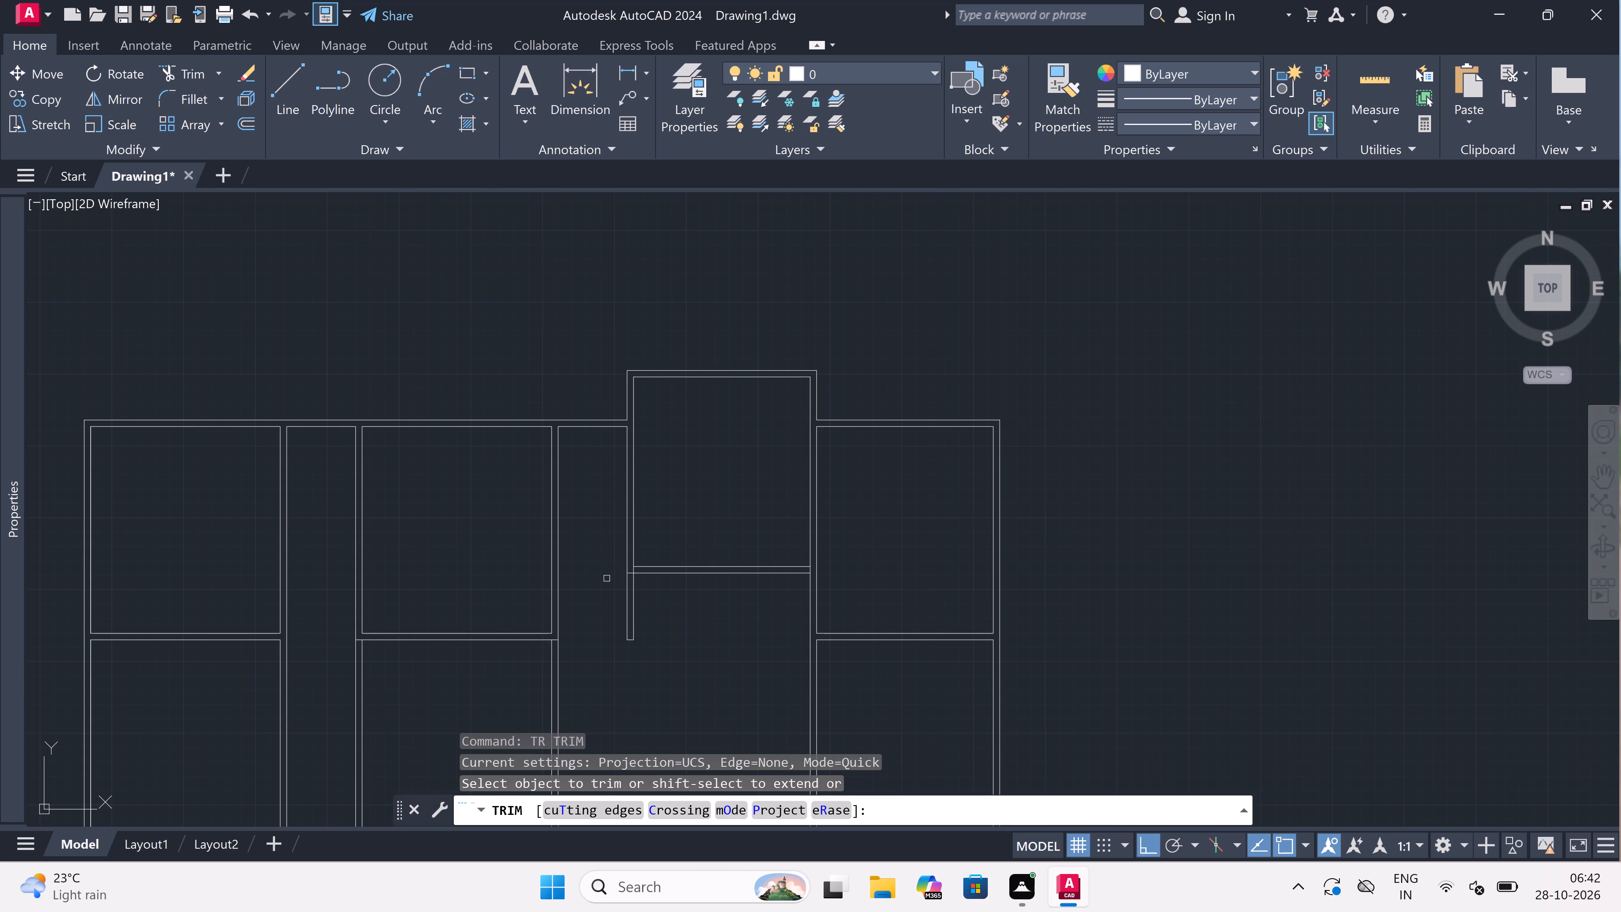
pyautogui.click(606, 578)
pyautogui.click(649, 617)
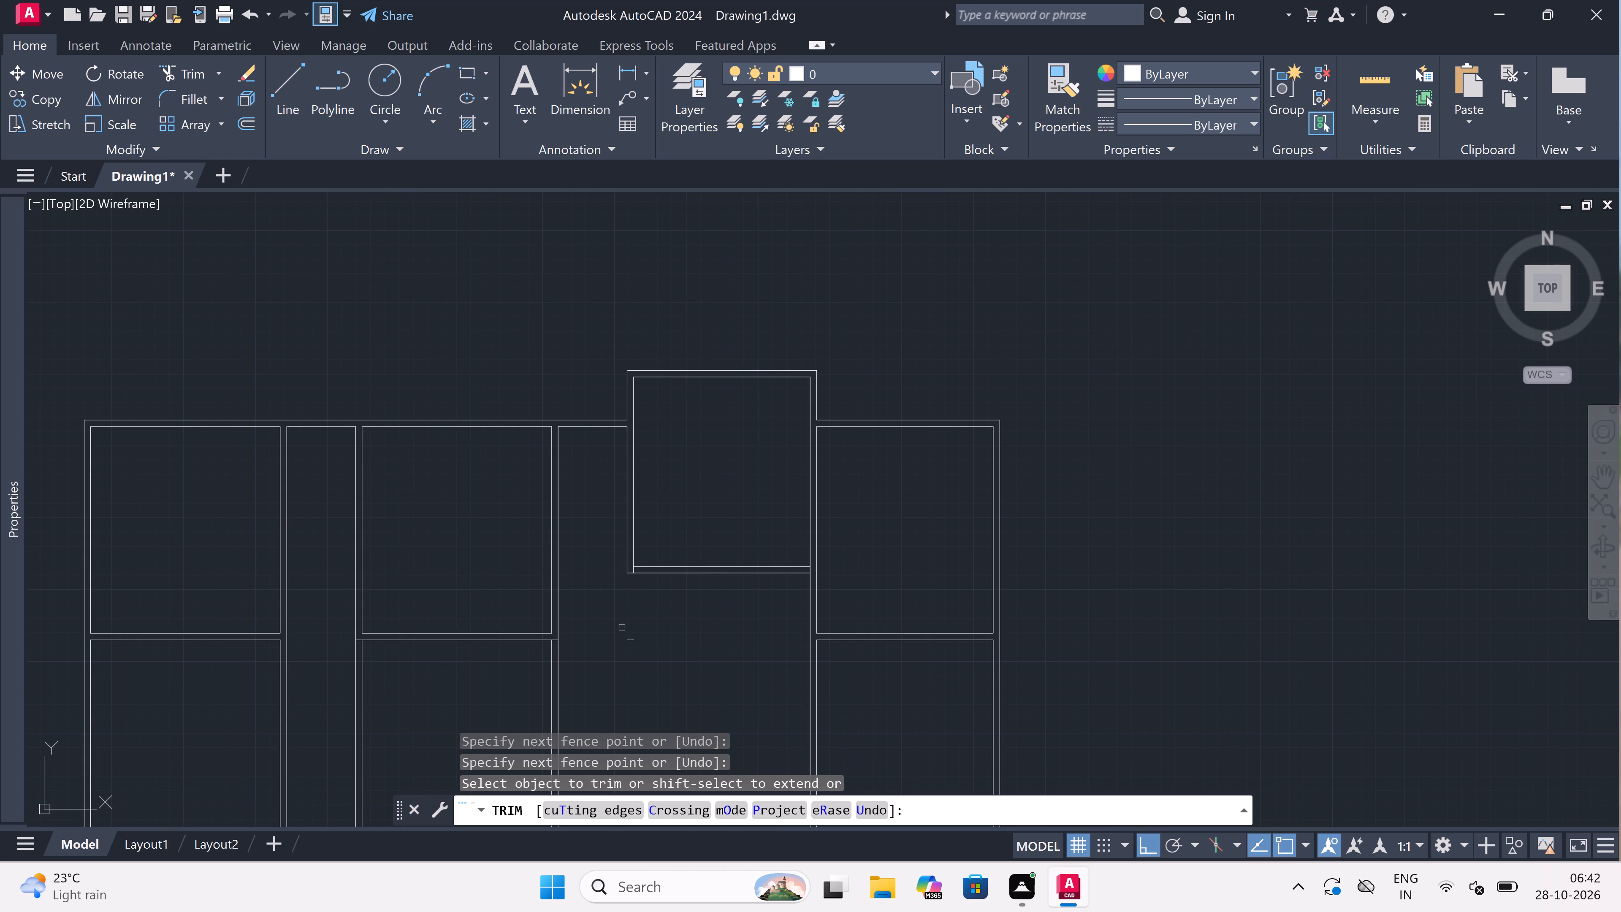
pyautogui.click(606, 640)
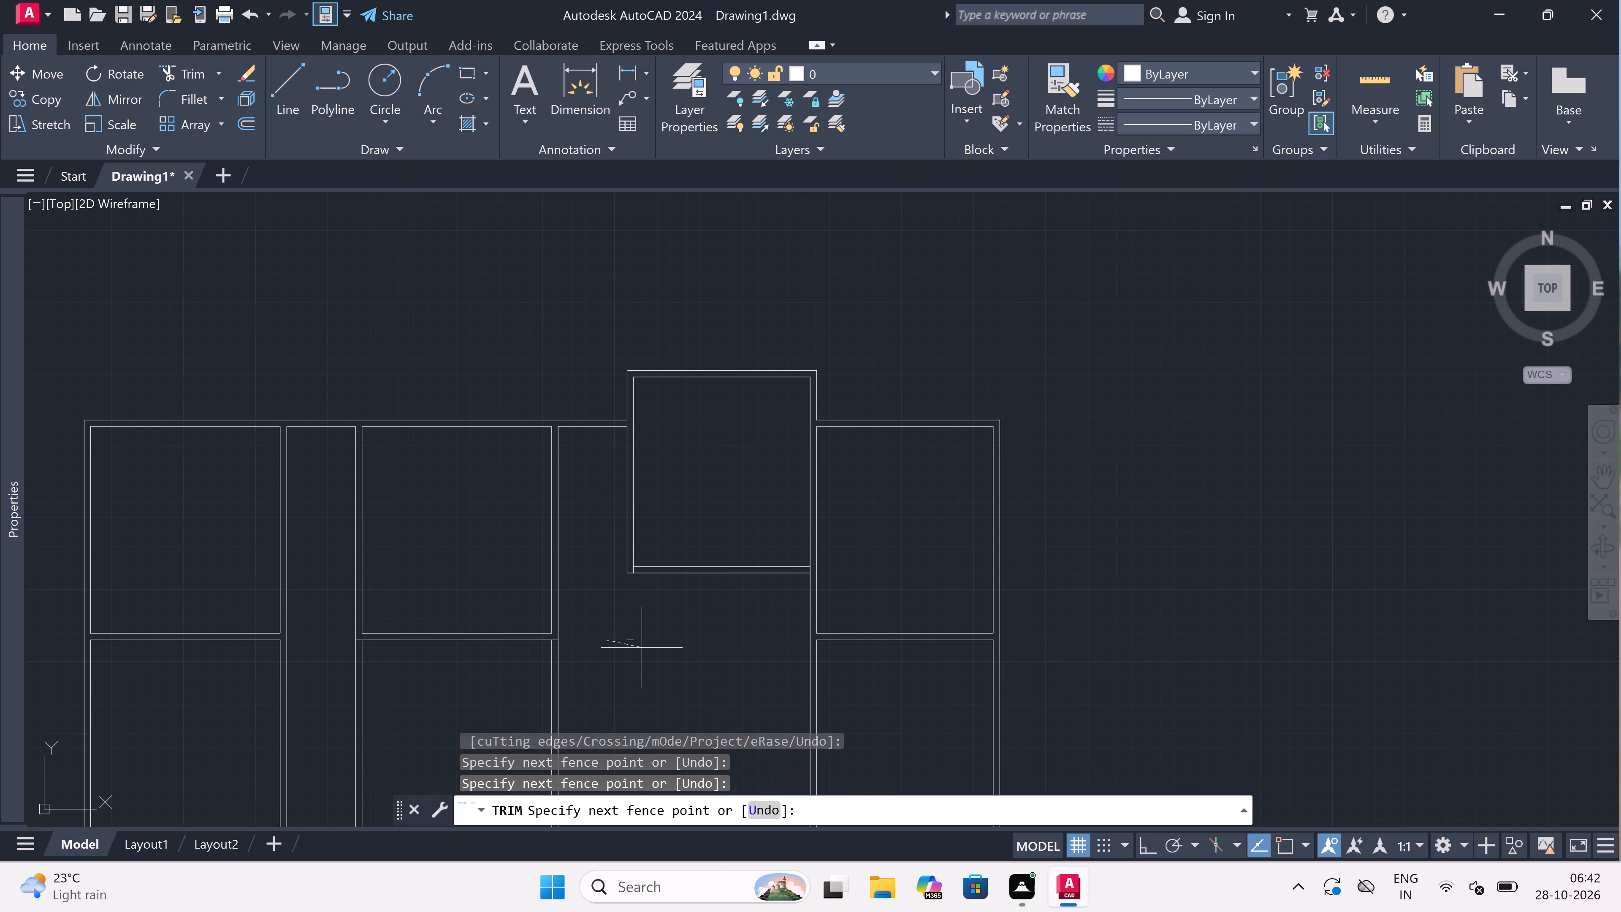
pyautogui.click(642, 642)
pyautogui.scroll(3, 621, 645)
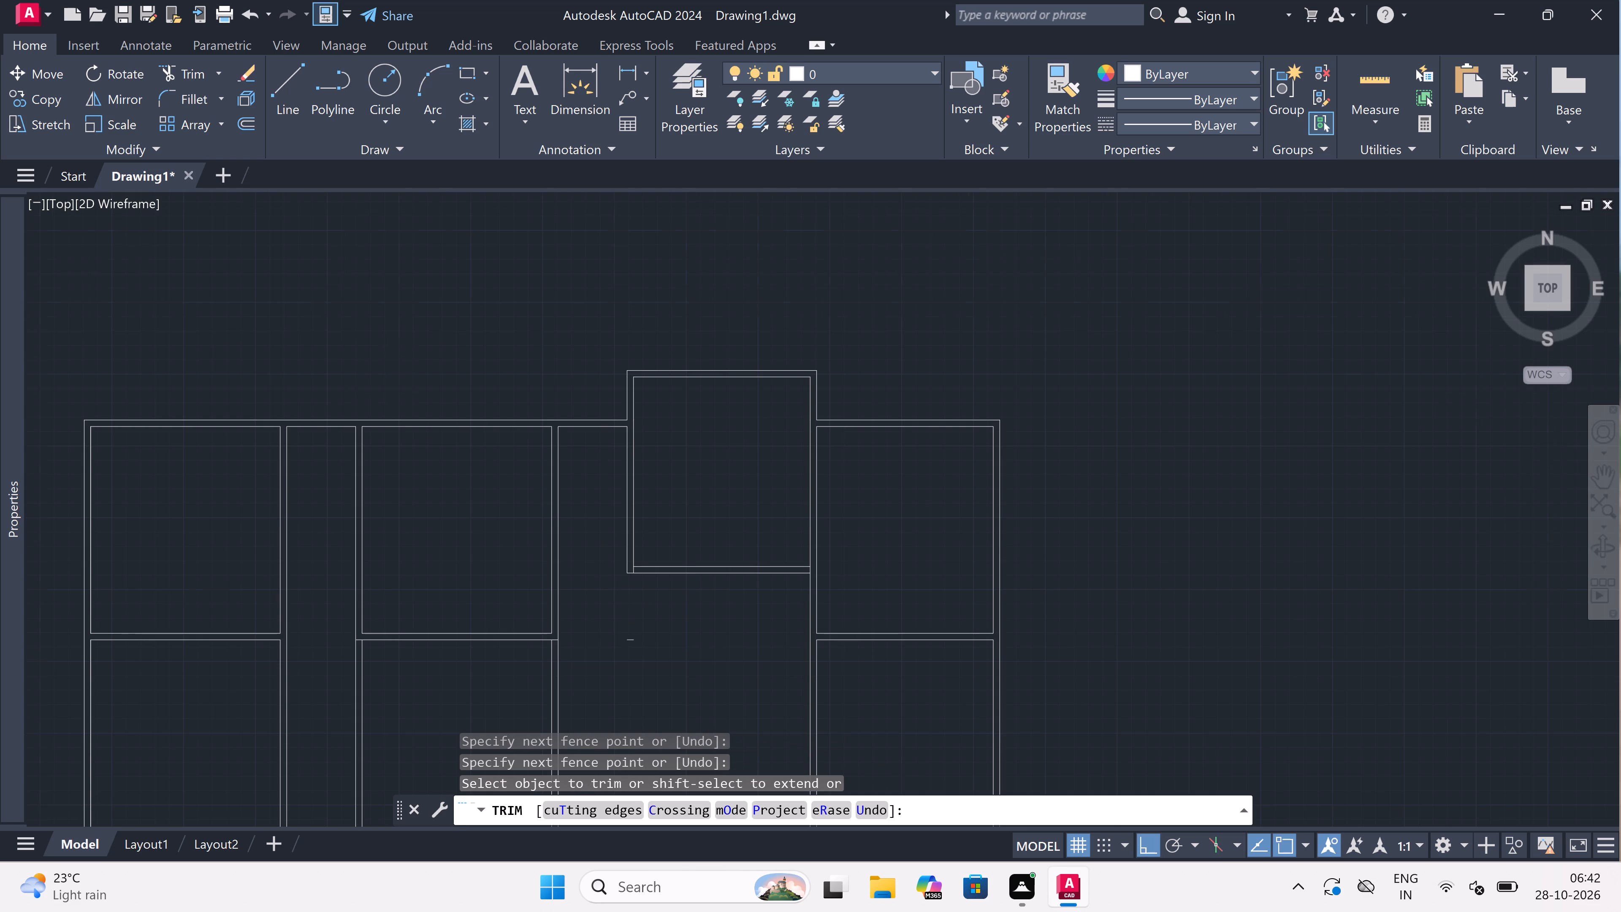
pyautogui.moveTo(668, 665); pyautogui.dragTo(667, 655)
pyautogui.click(658, 587)
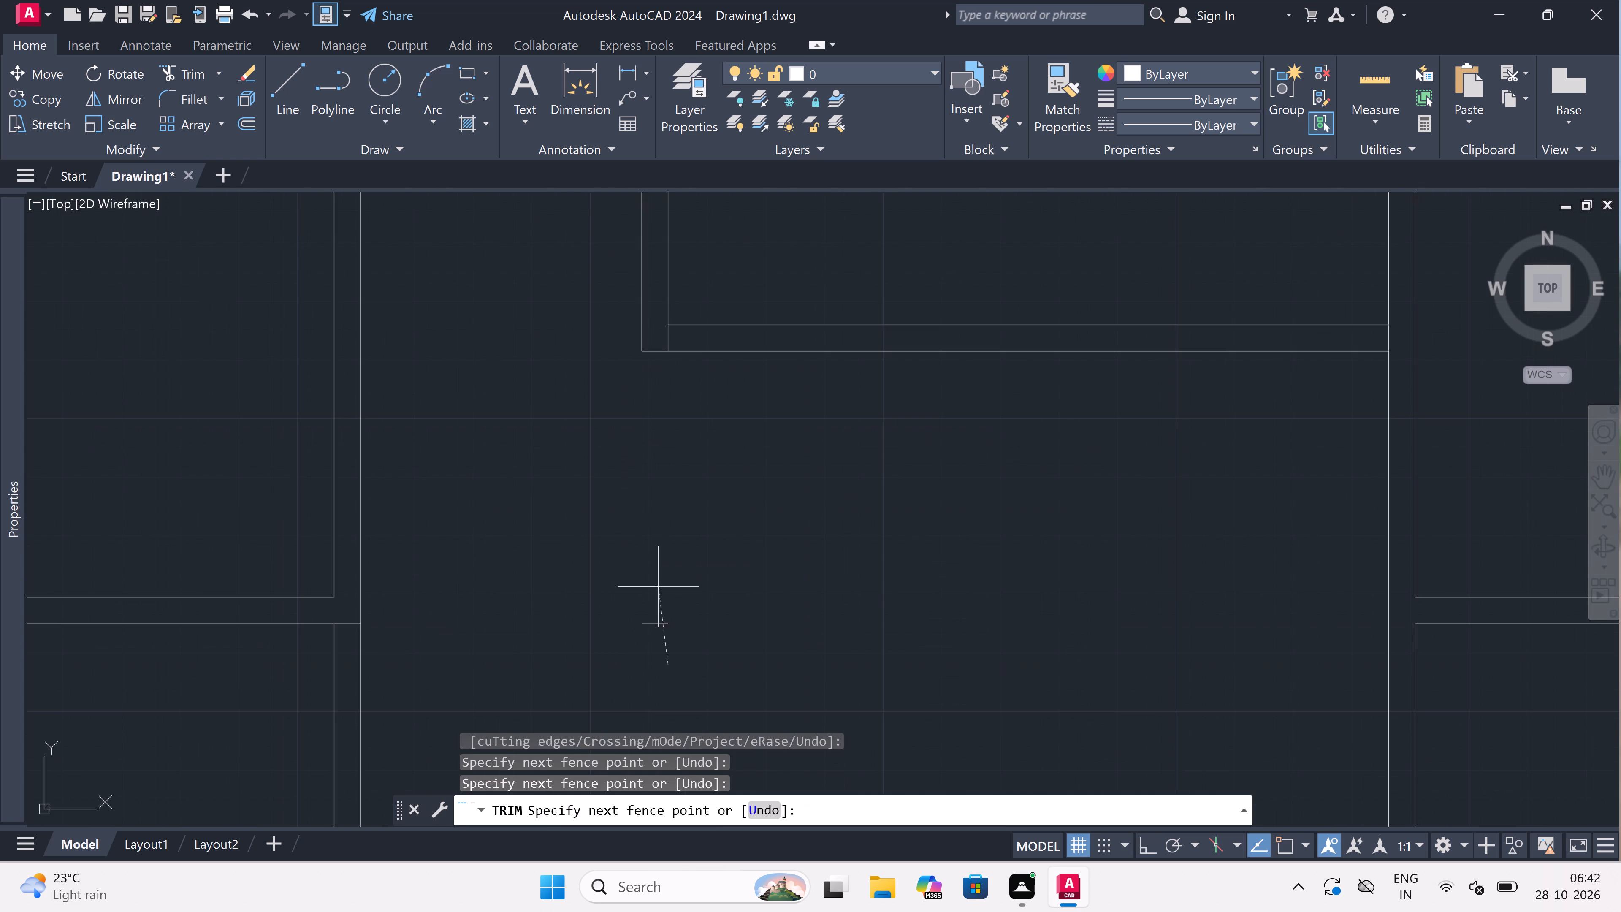
# Trim the partition line segments crossing the cross wall at its fourth and fifth partition ends, opening both junctions.
pyautogui.scroll(-4, 666, 557)
pyautogui.scroll(1, 676, 494)
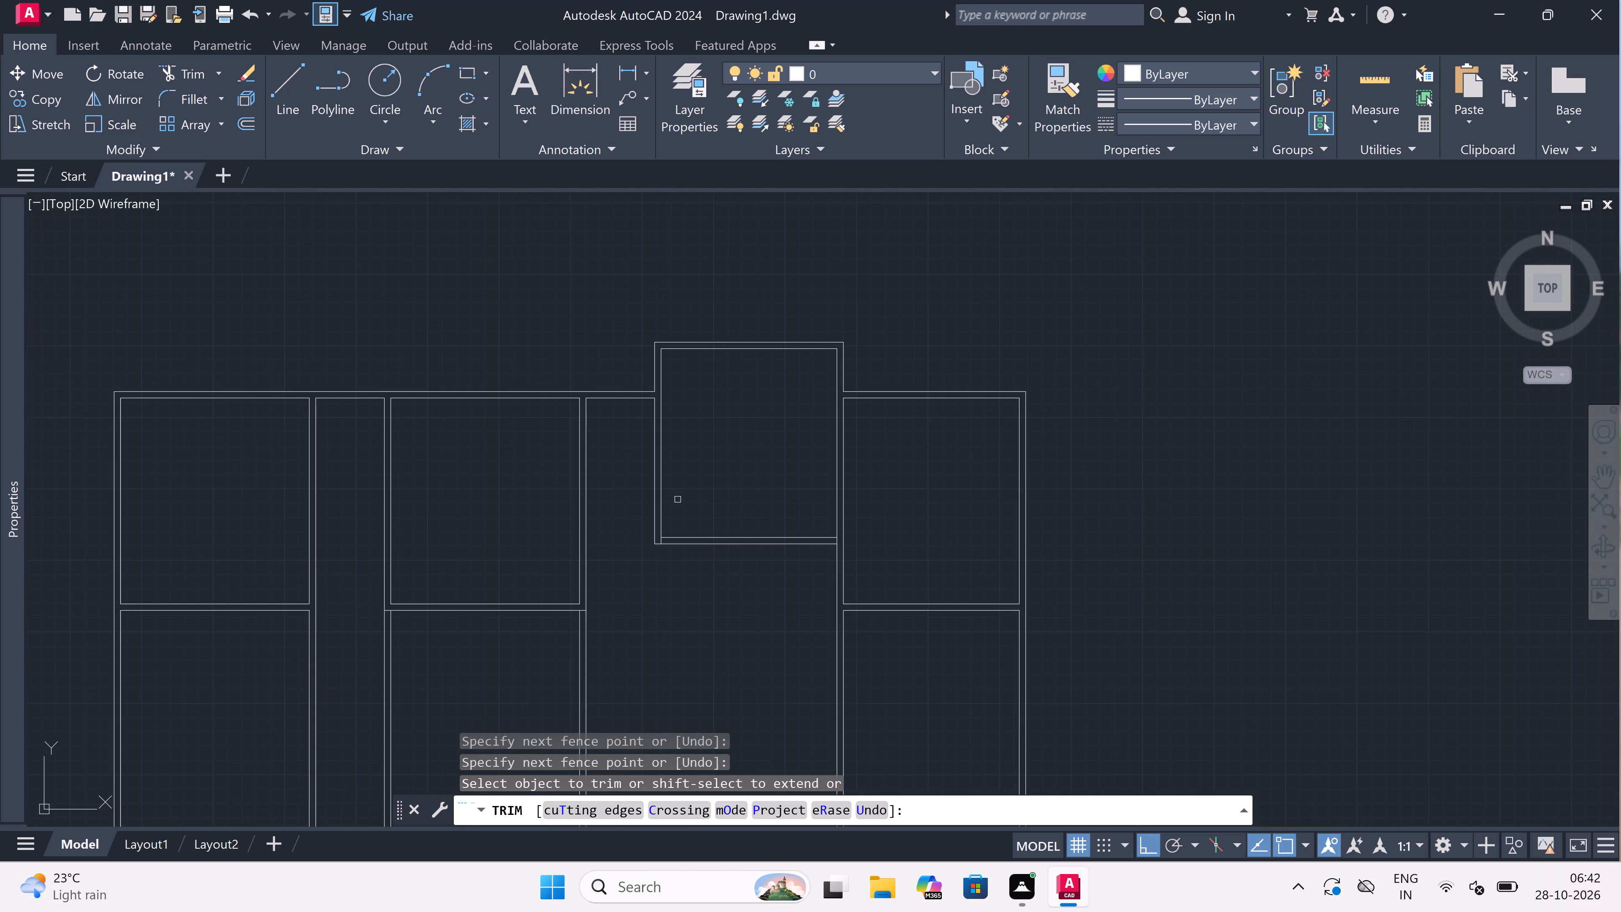
pyautogui.scroll(3, 678, 499)
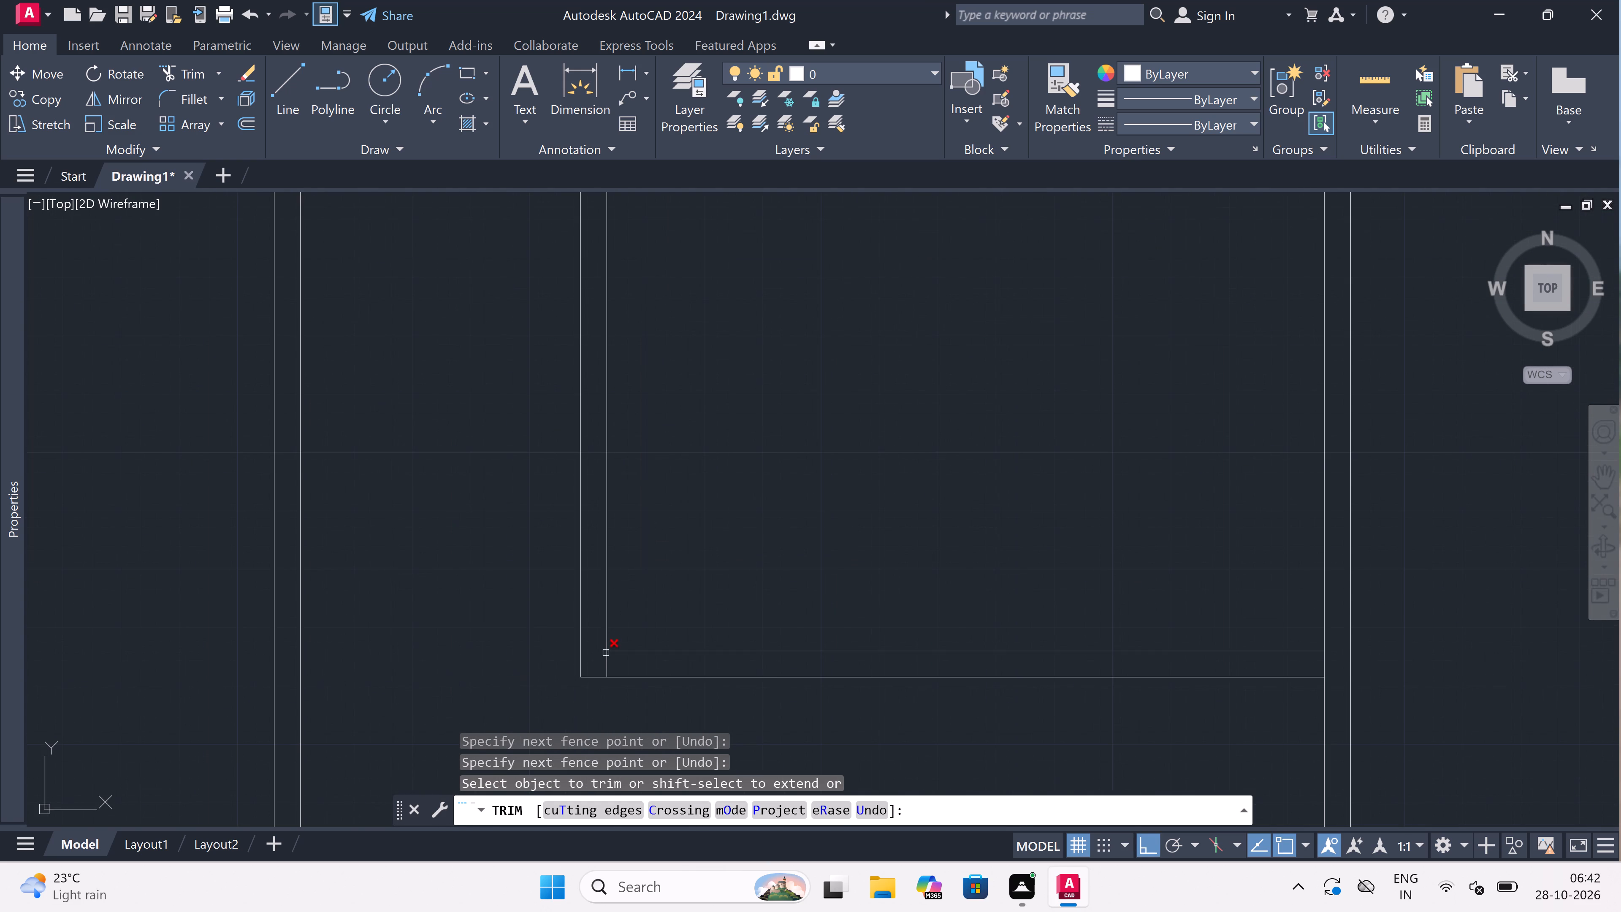
pyautogui.moveTo(601, 664); pyautogui.dragTo(611, 662)
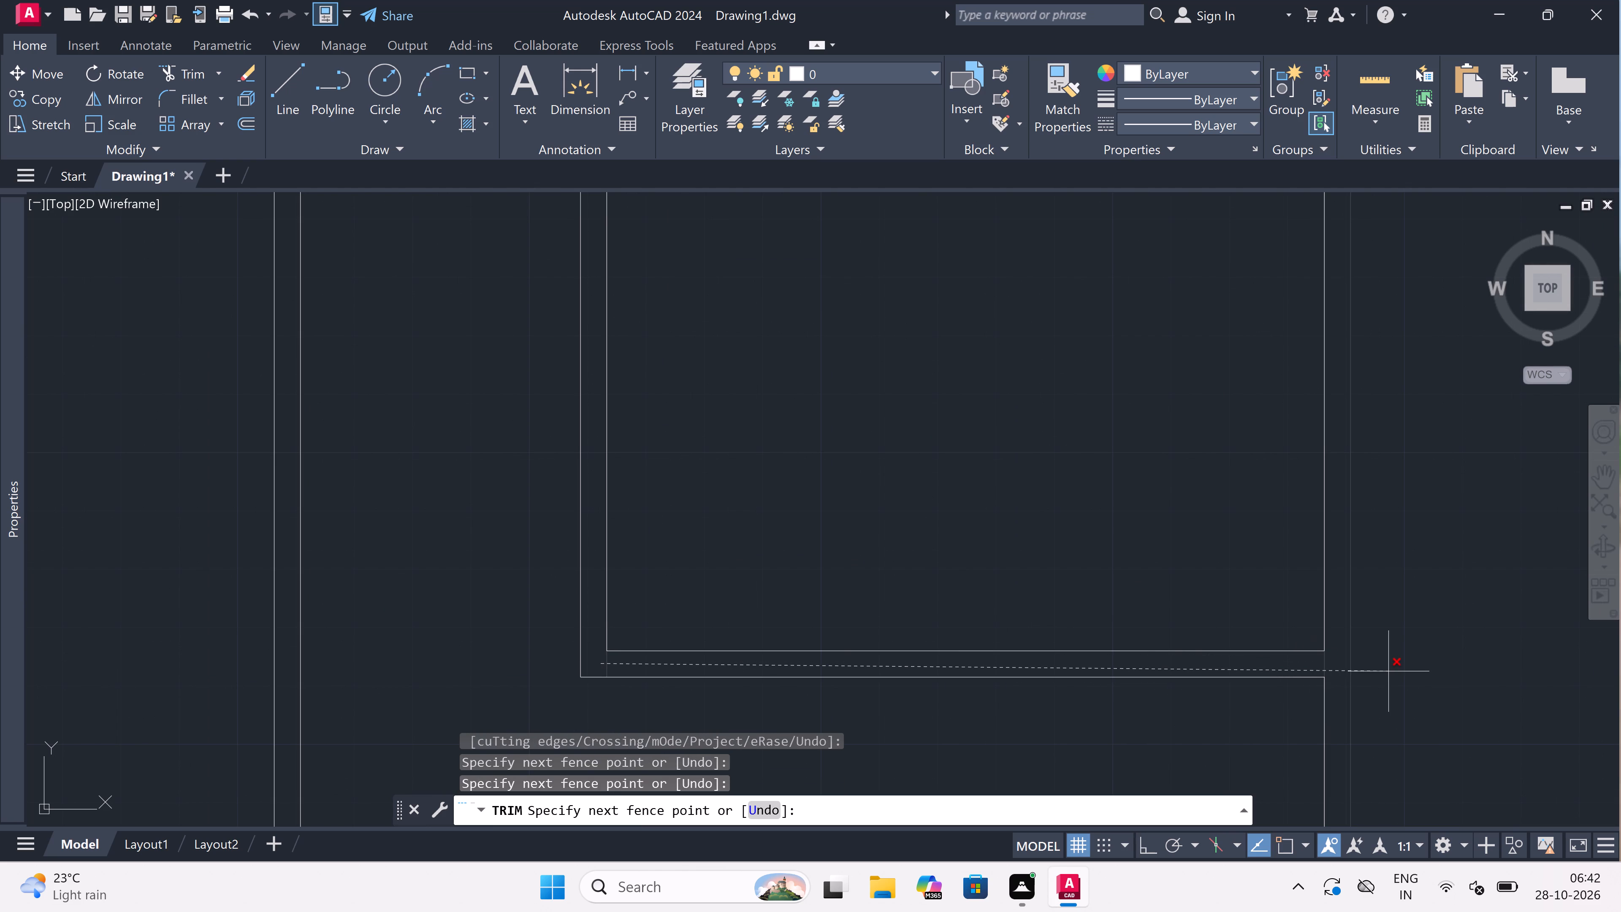
pyautogui.click(1326, 658)
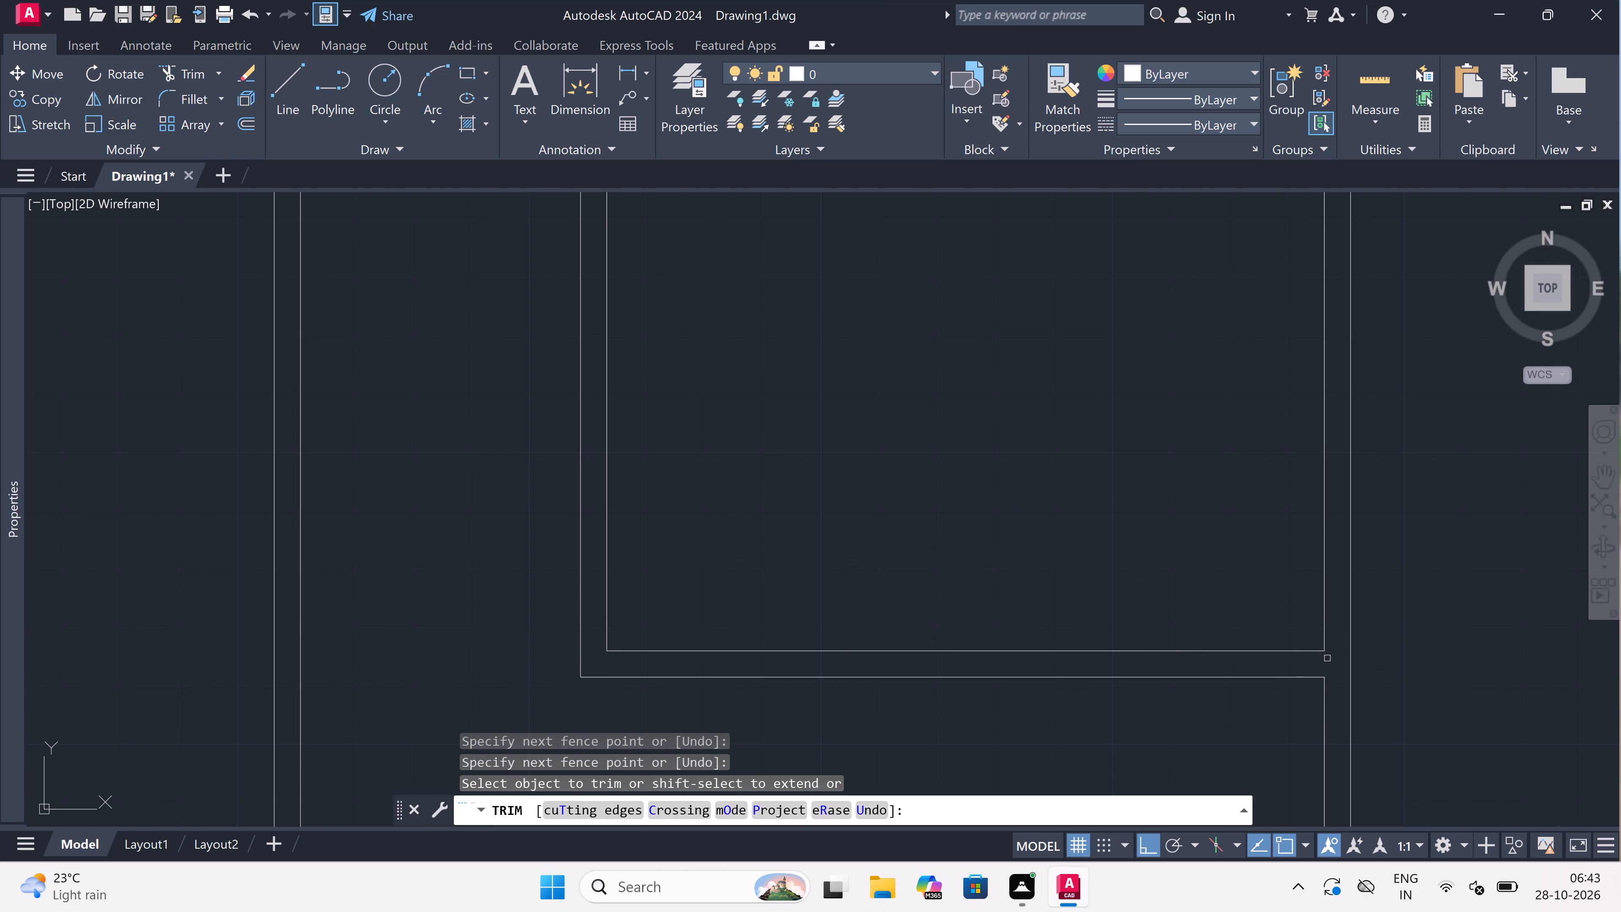
pyautogui.scroll(-3, 1327, 658)
pyautogui.scroll(2, 1183, 638)
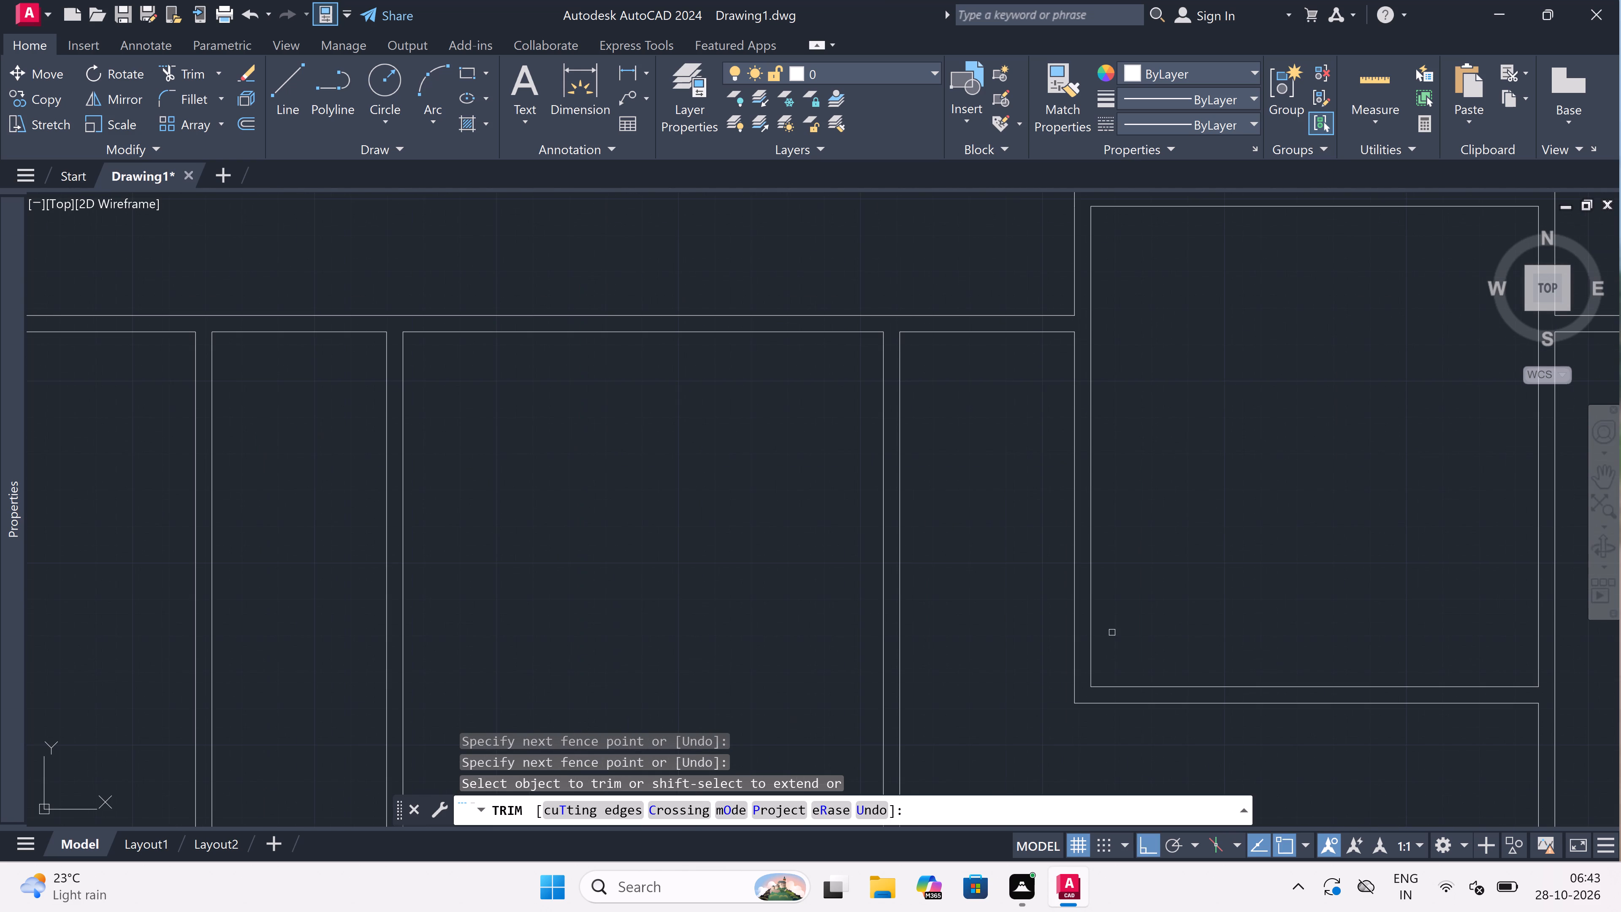
pyautogui.press('Escape')
# Offset the top wall's inner line 7' downward in both narrow bays, between the third and fourth and the first and second partitions.
pyautogui.write('o')
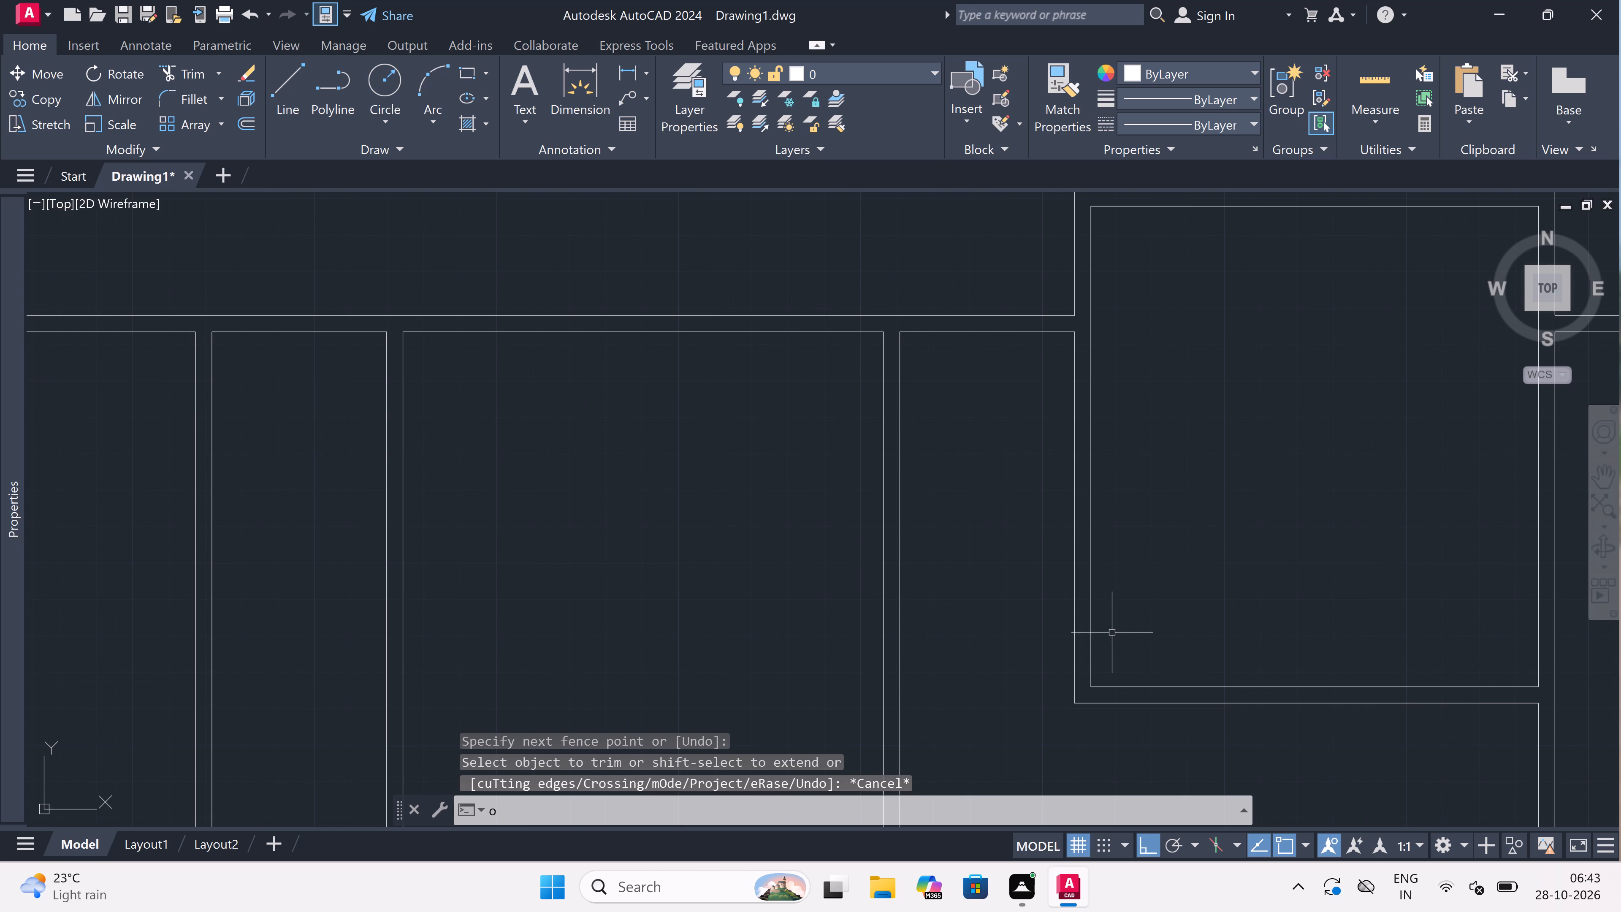
pyautogui.press('space')
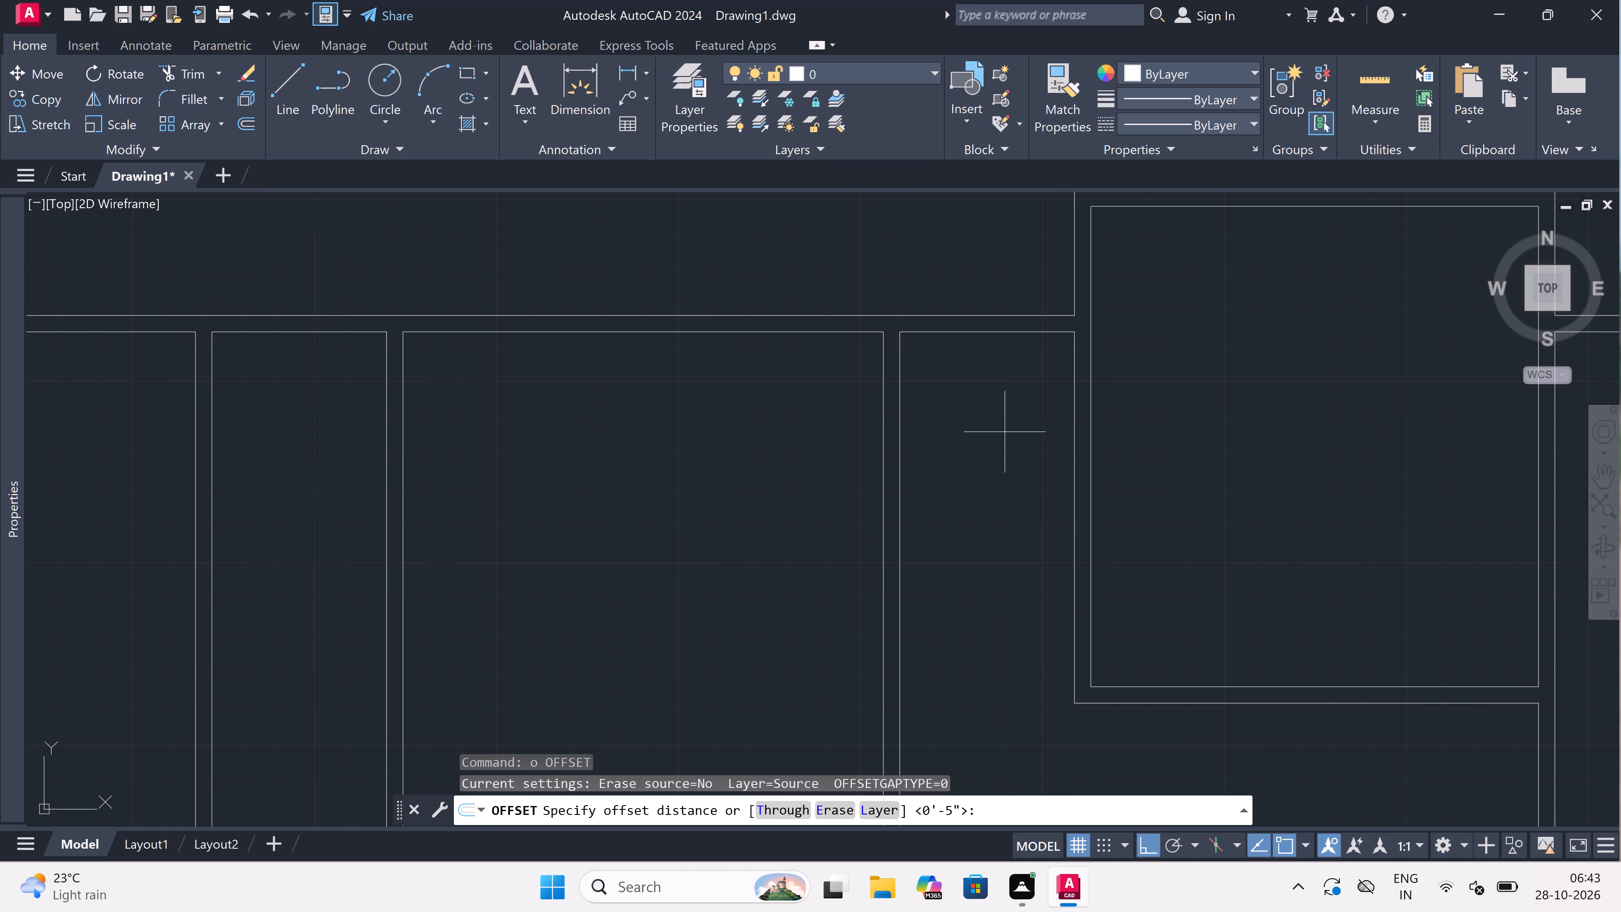
pyautogui.moveTo(980, 330); pyautogui.dragTo(982, 357)
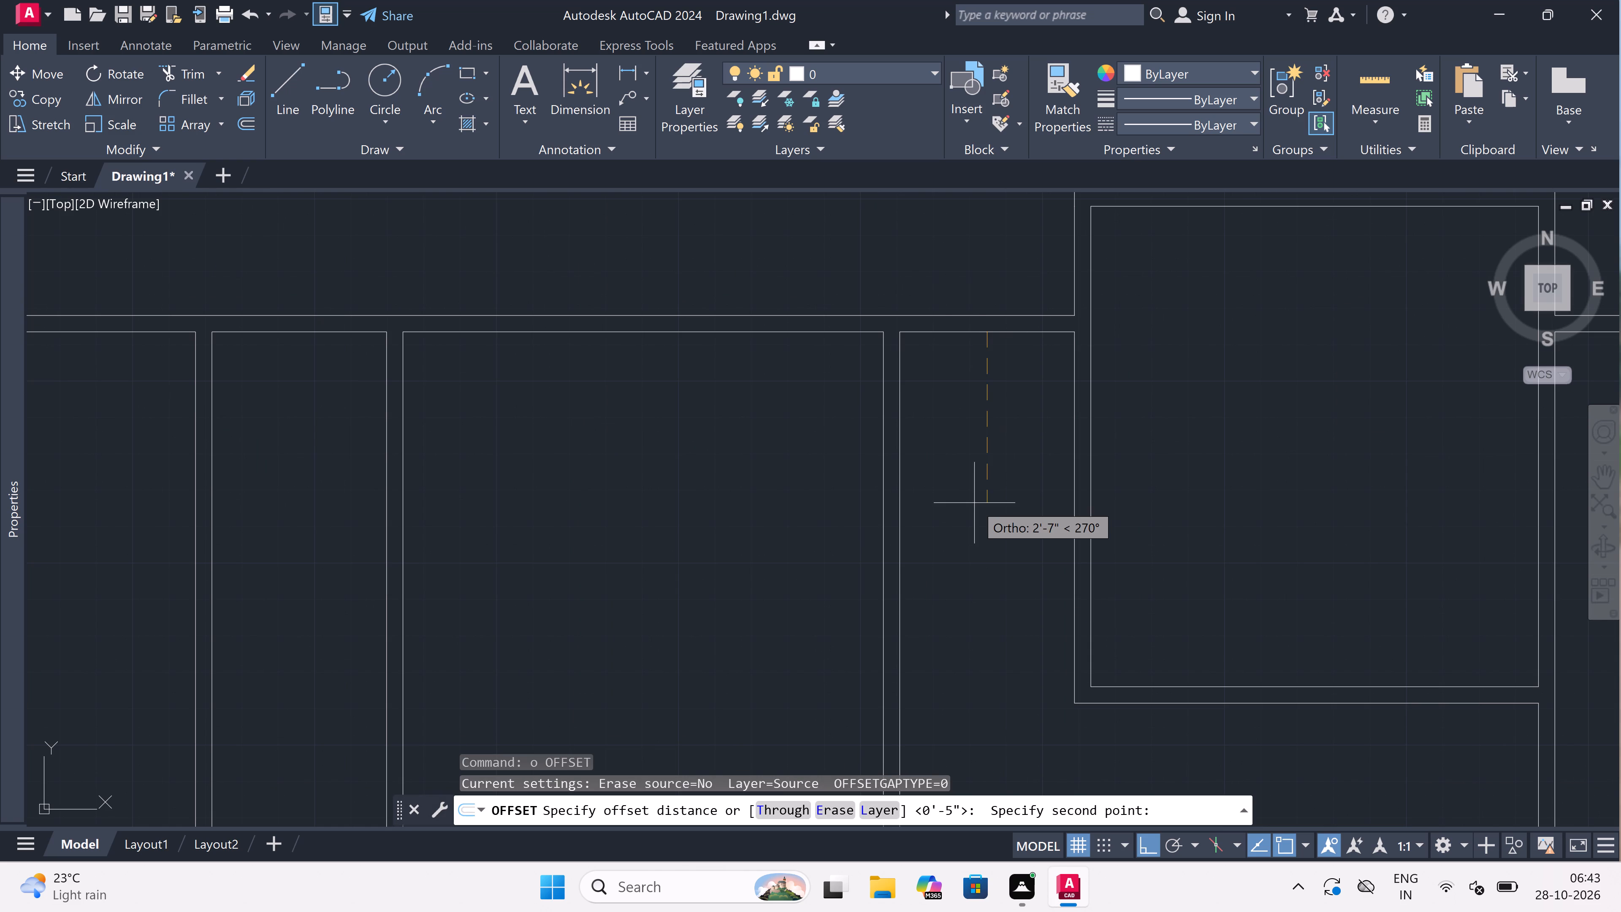
pyautogui.write("7'")
pyautogui.press('space')
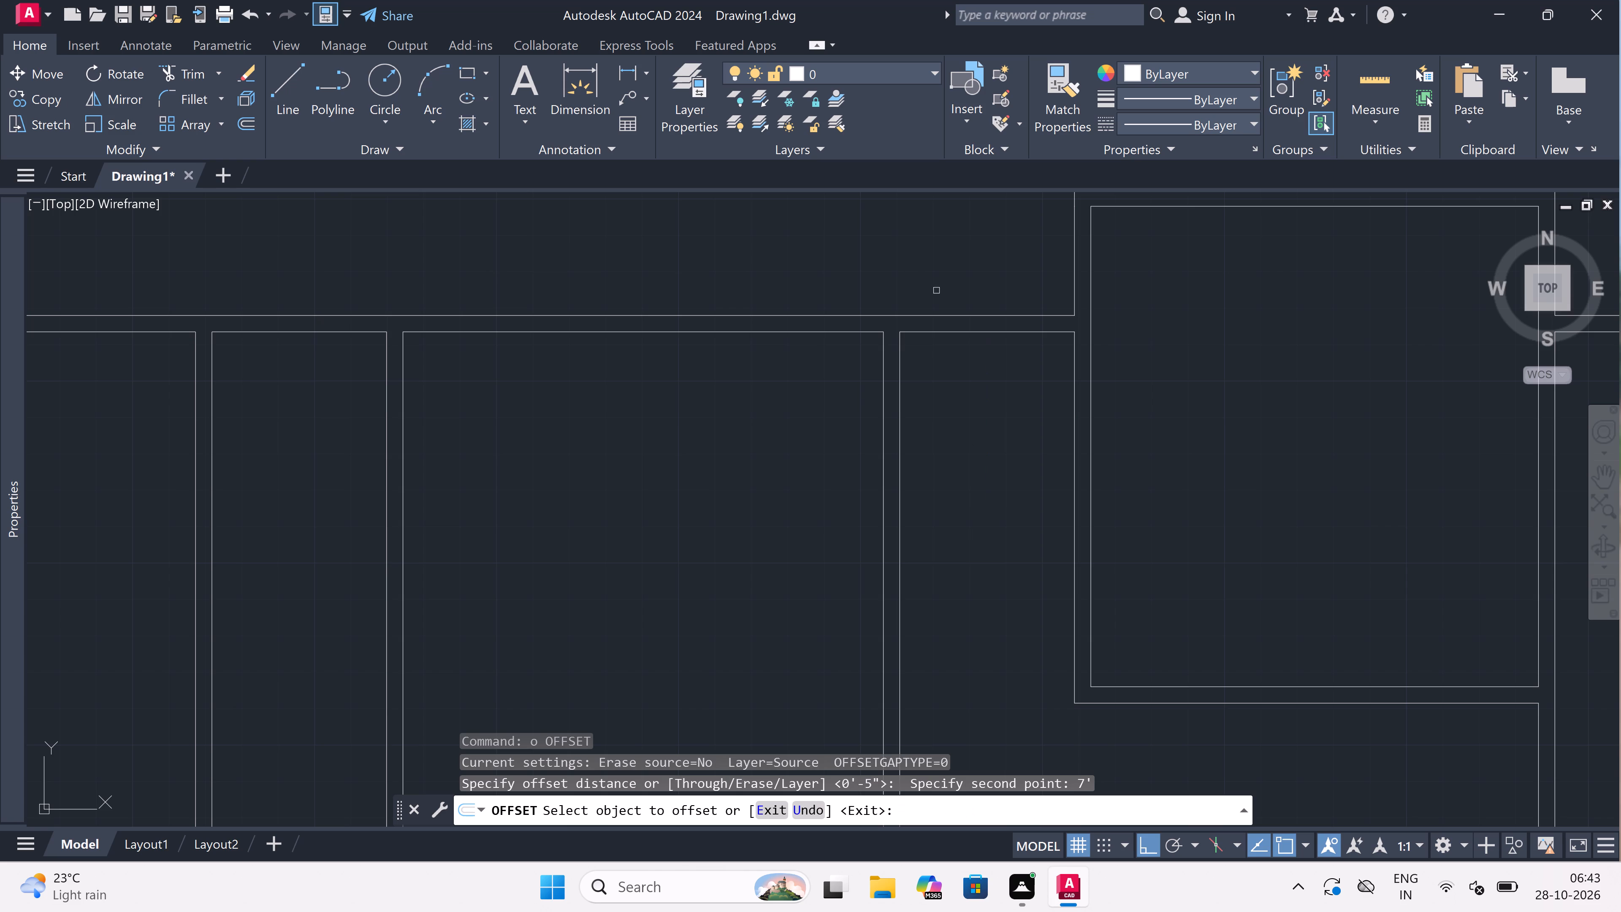
pyautogui.moveTo(947, 333); pyautogui.dragTo(952, 377)
pyautogui.click(955, 394)
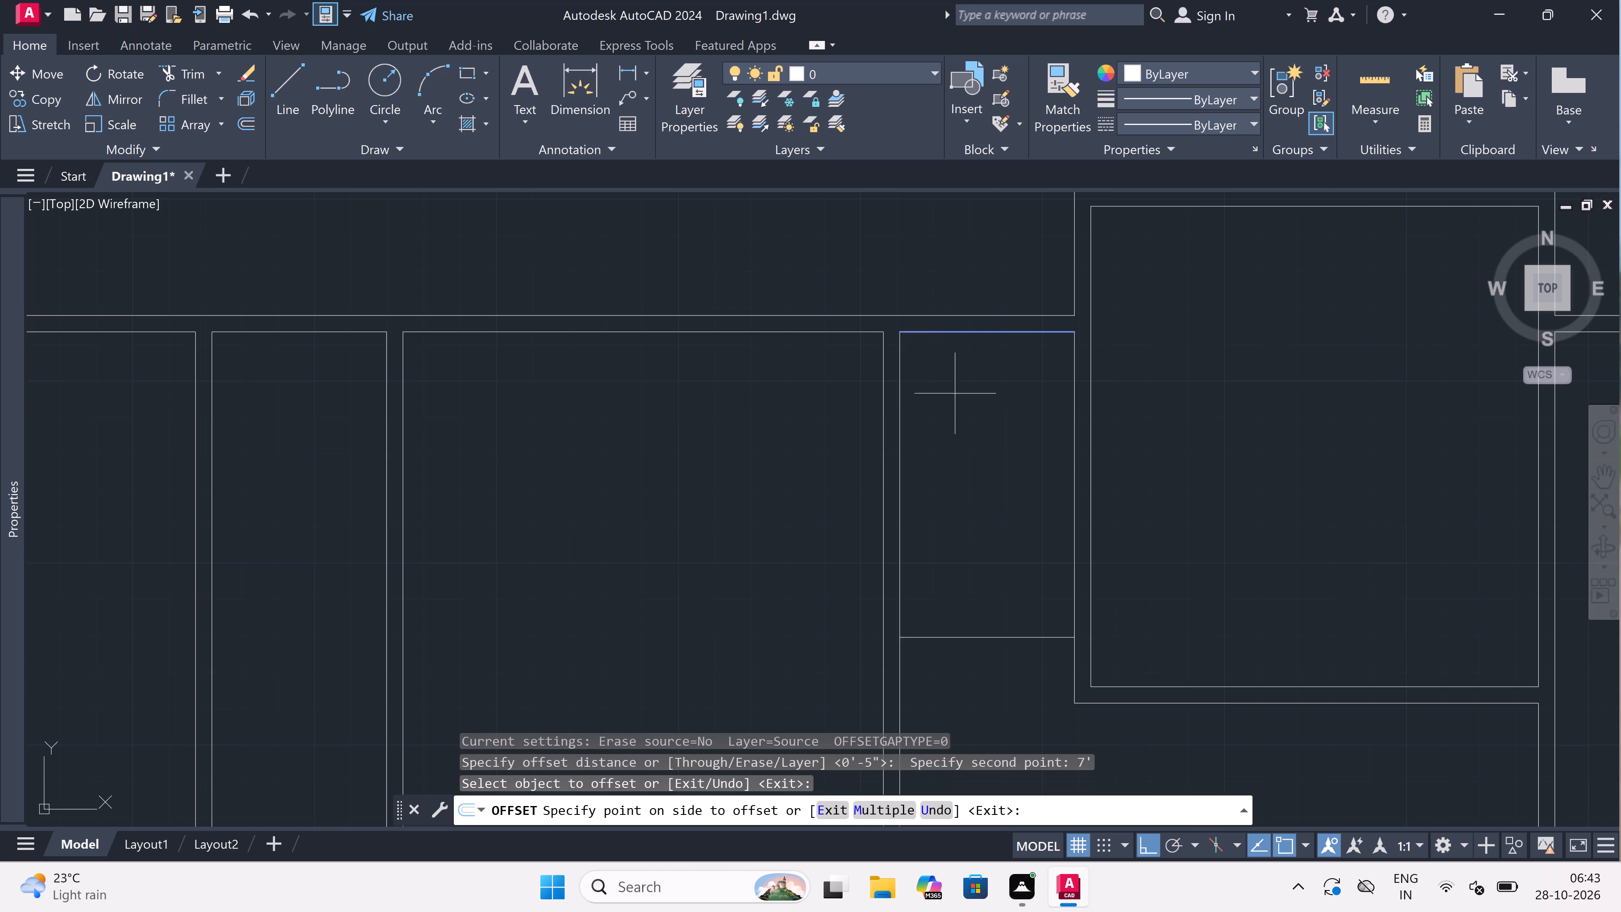
pyautogui.scroll(-3, 955, 394)
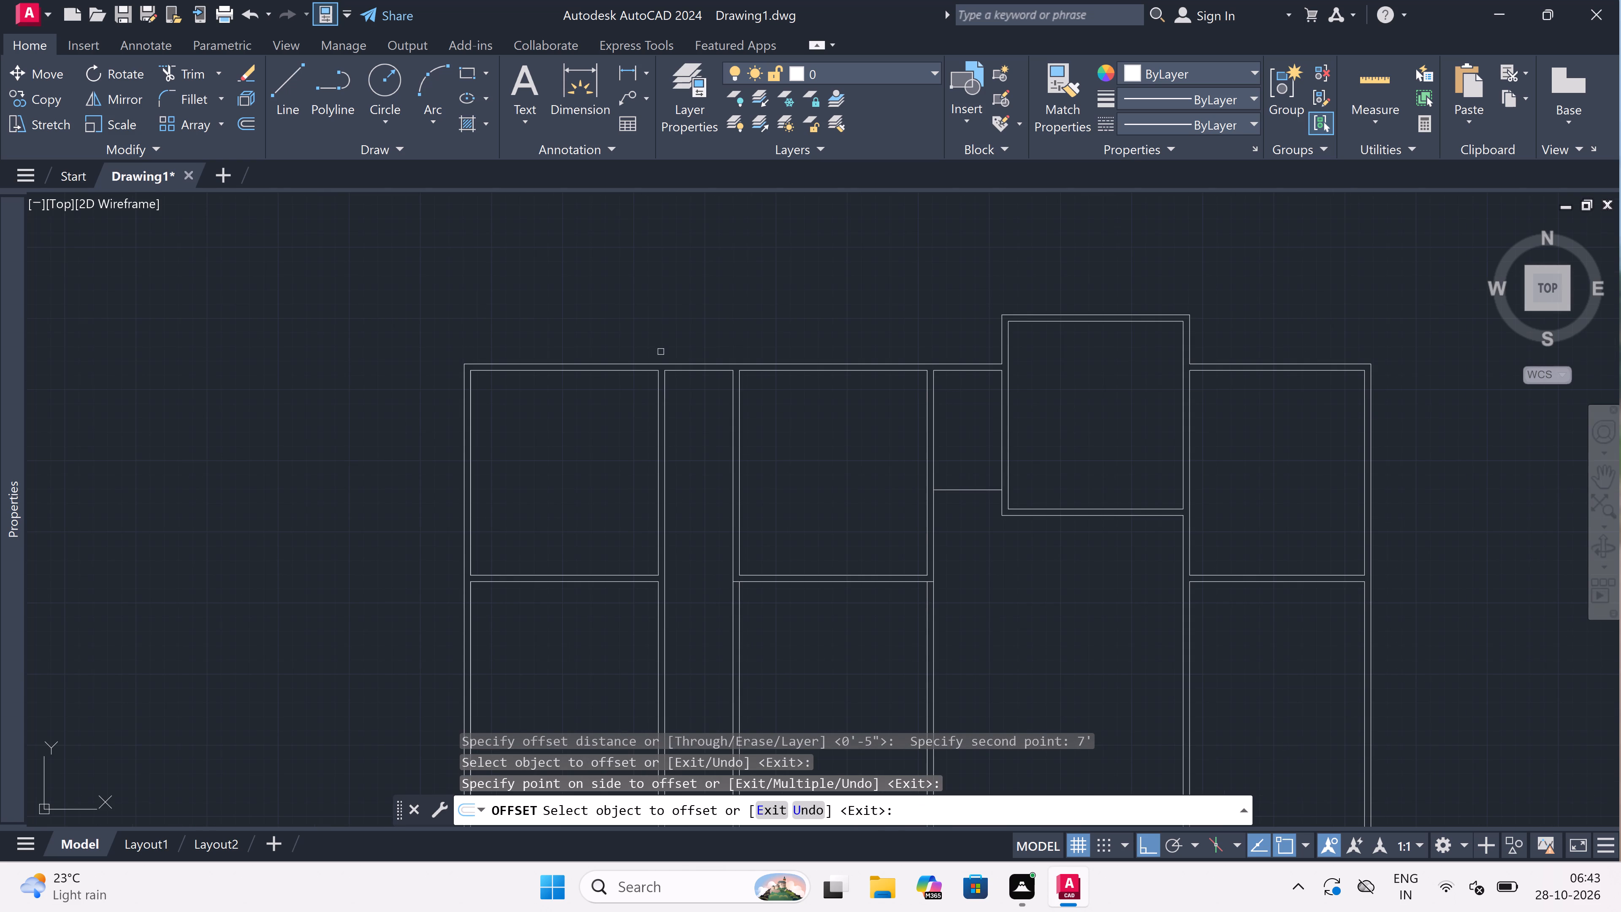
pyautogui.scroll(1, 673, 369)
pyautogui.moveTo(716, 369); pyautogui.dragTo(712, 427)
pyautogui.click(719, 547)
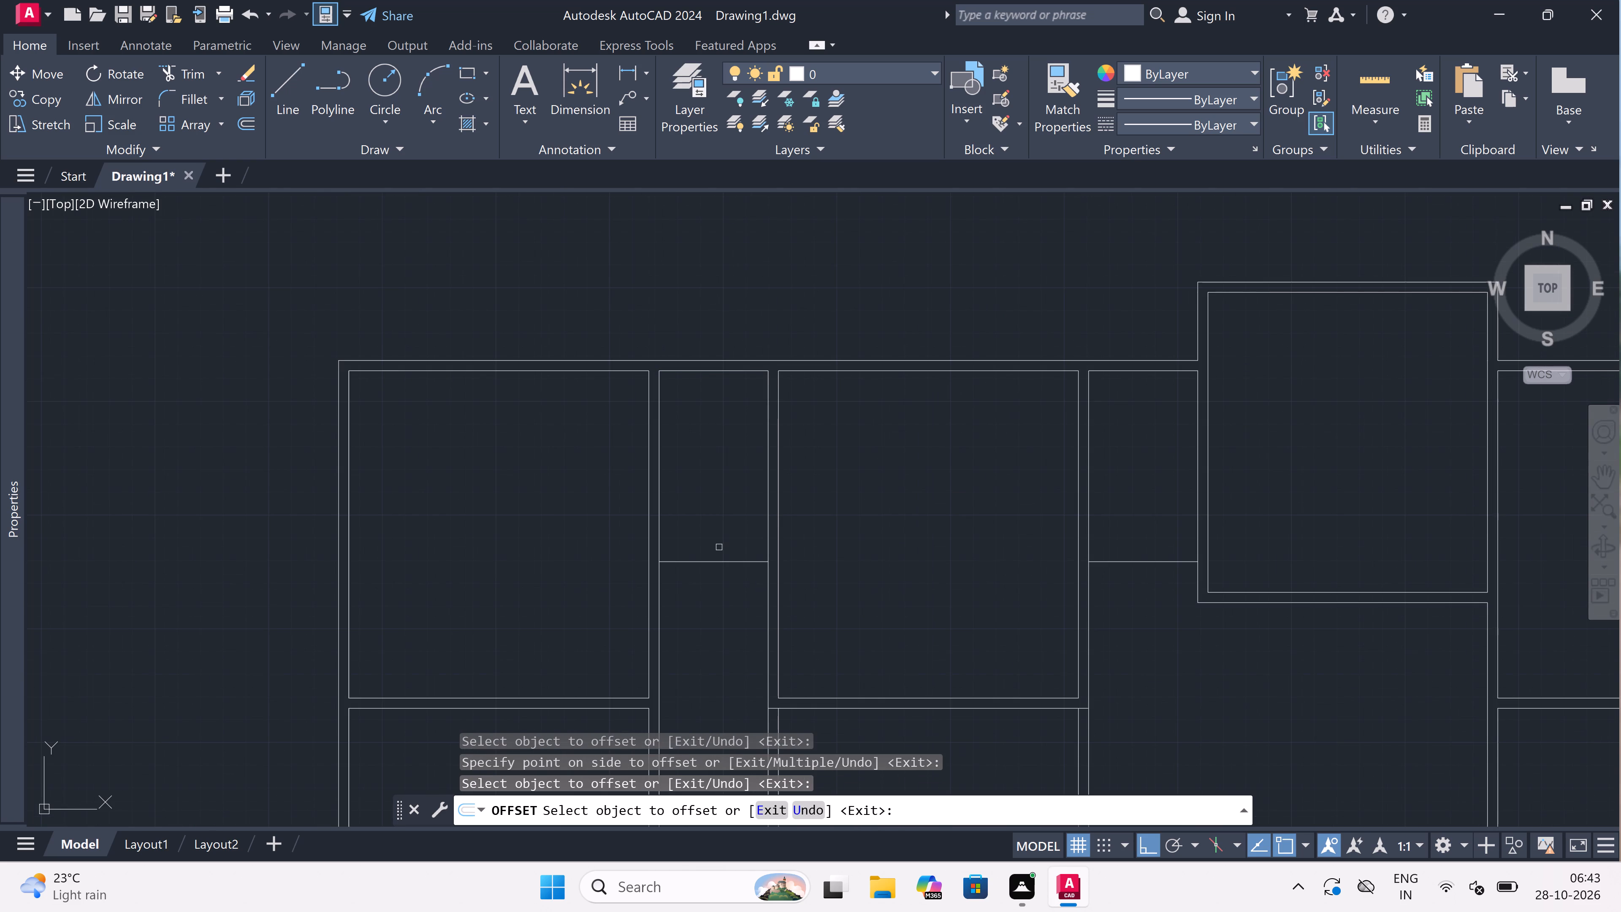
pyautogui.press('Escape')
# Offset the horizontal lines in both narrow bays 4.5" downward to form cross walls.
pyautogui.press('space')
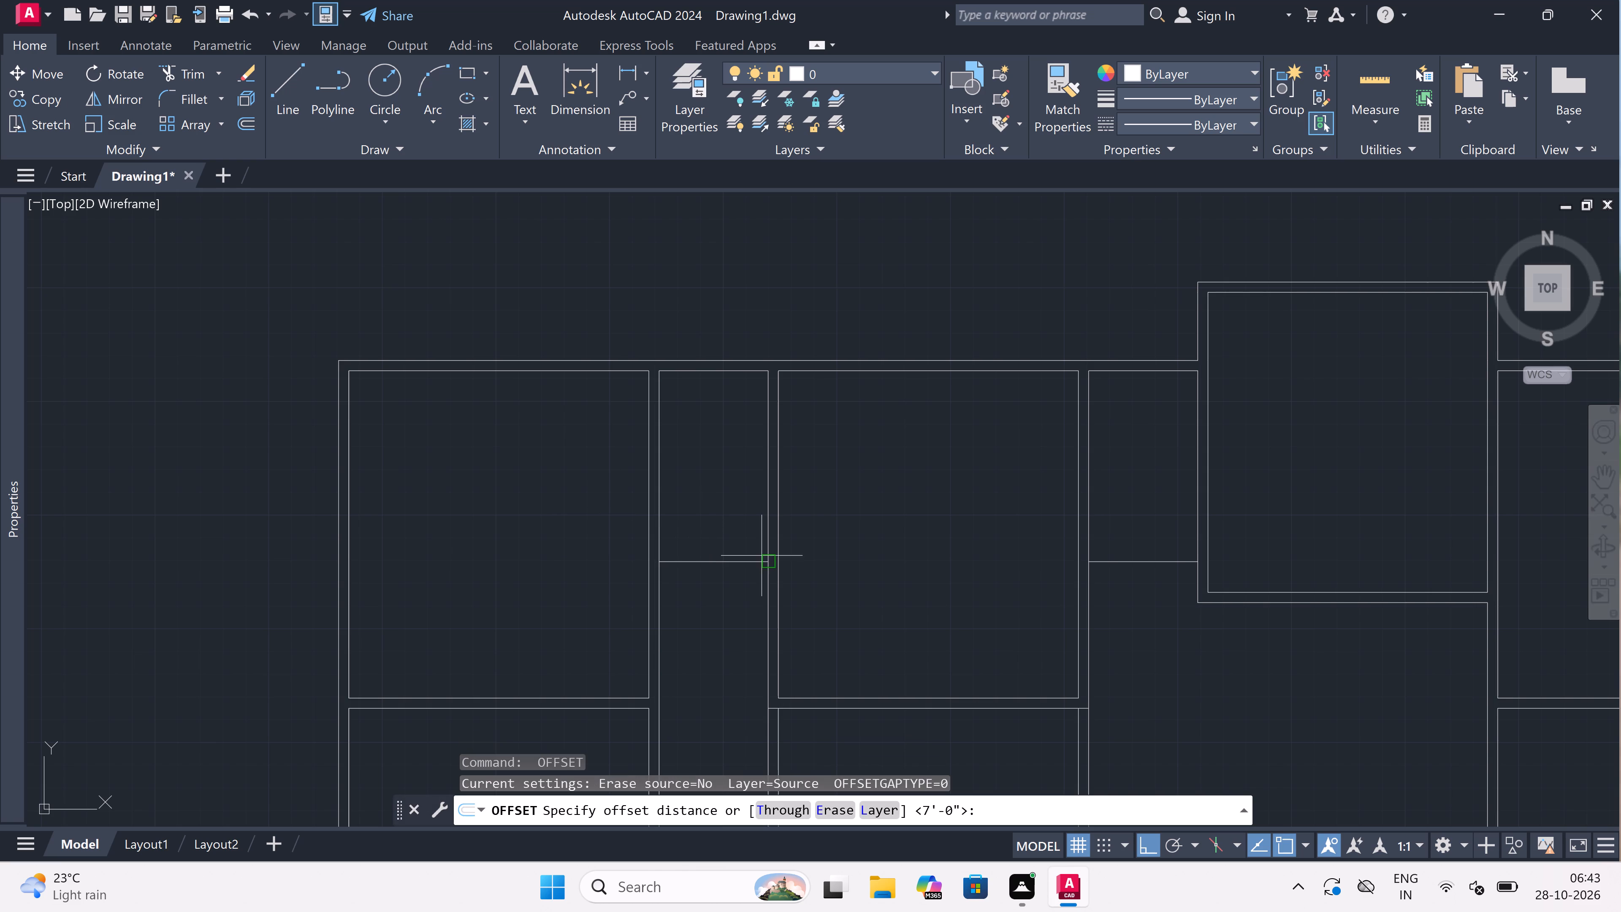
pyautogui.click(708, 565)
pyautogui.scroll(3, 707, 575)
pyautogui.press('4')
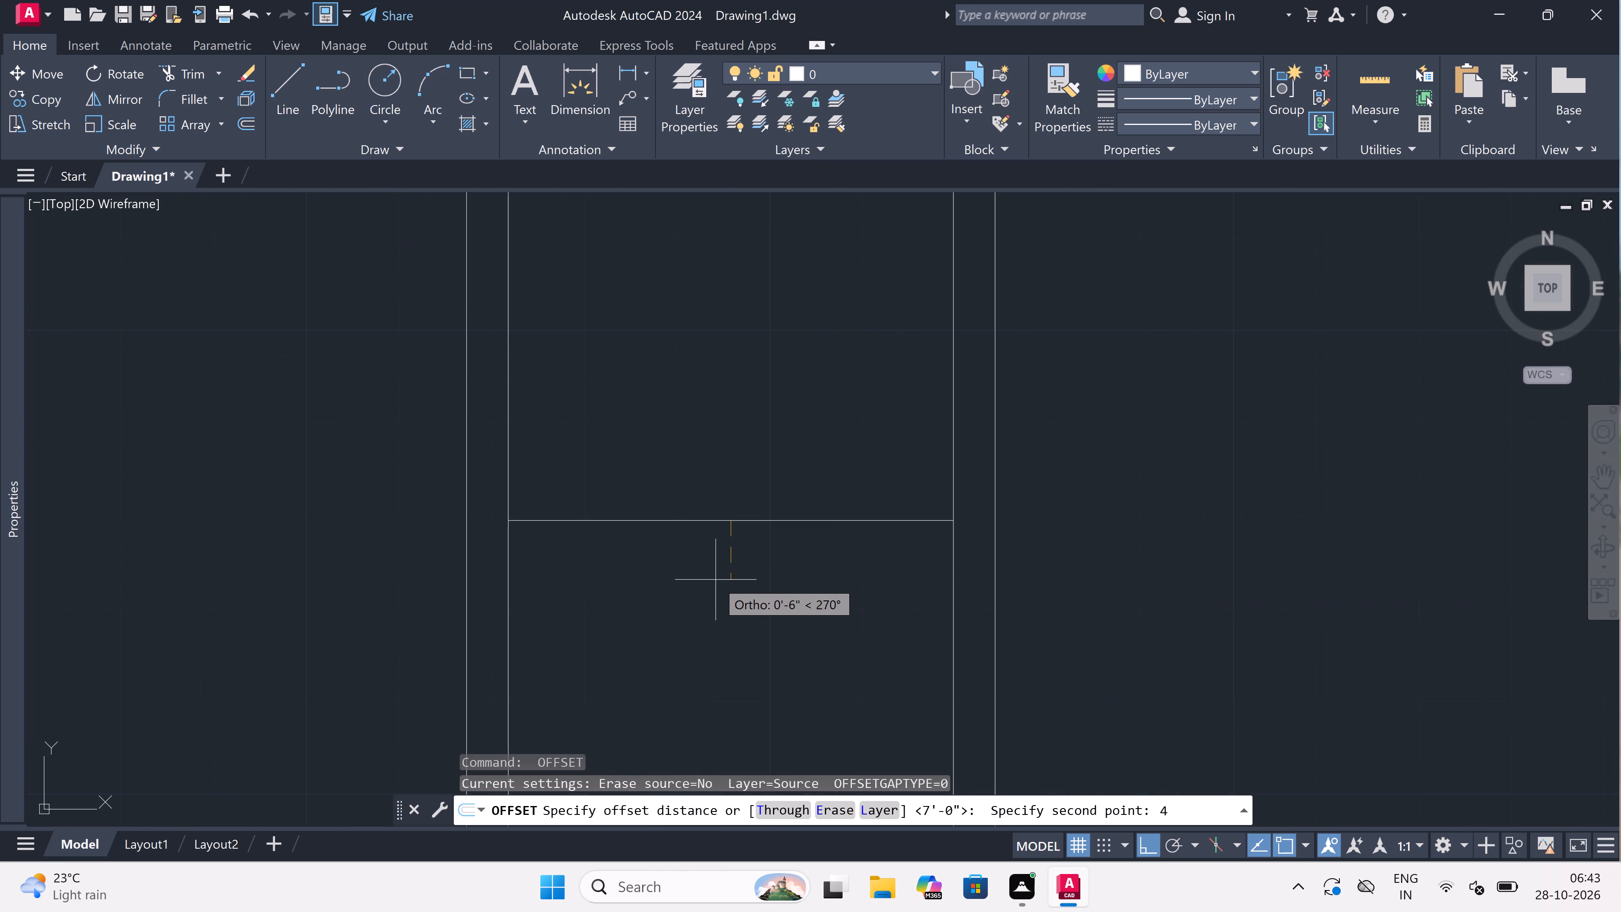
pyautogui.write('.5')
pyautogui.write('"')
pyautogui.press('space')
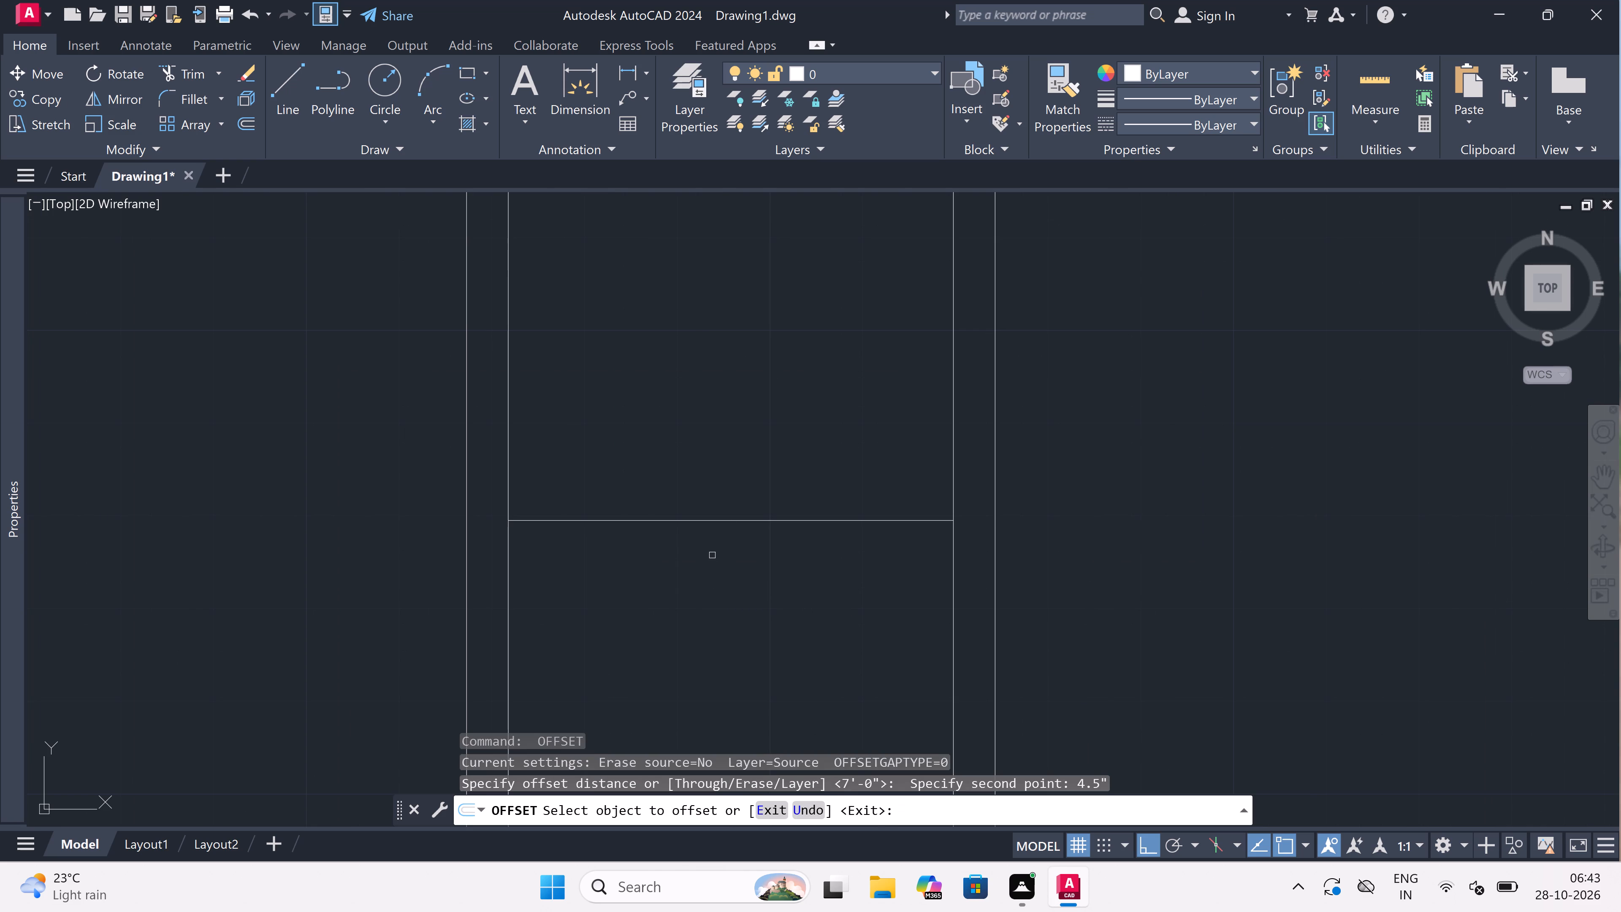
pyautogui.moveTo(713, 519); pyautogui.dragTo(709, 555)
pyautogui.click(702, 583)
pyautogui.scroll(-4, 601, 448)
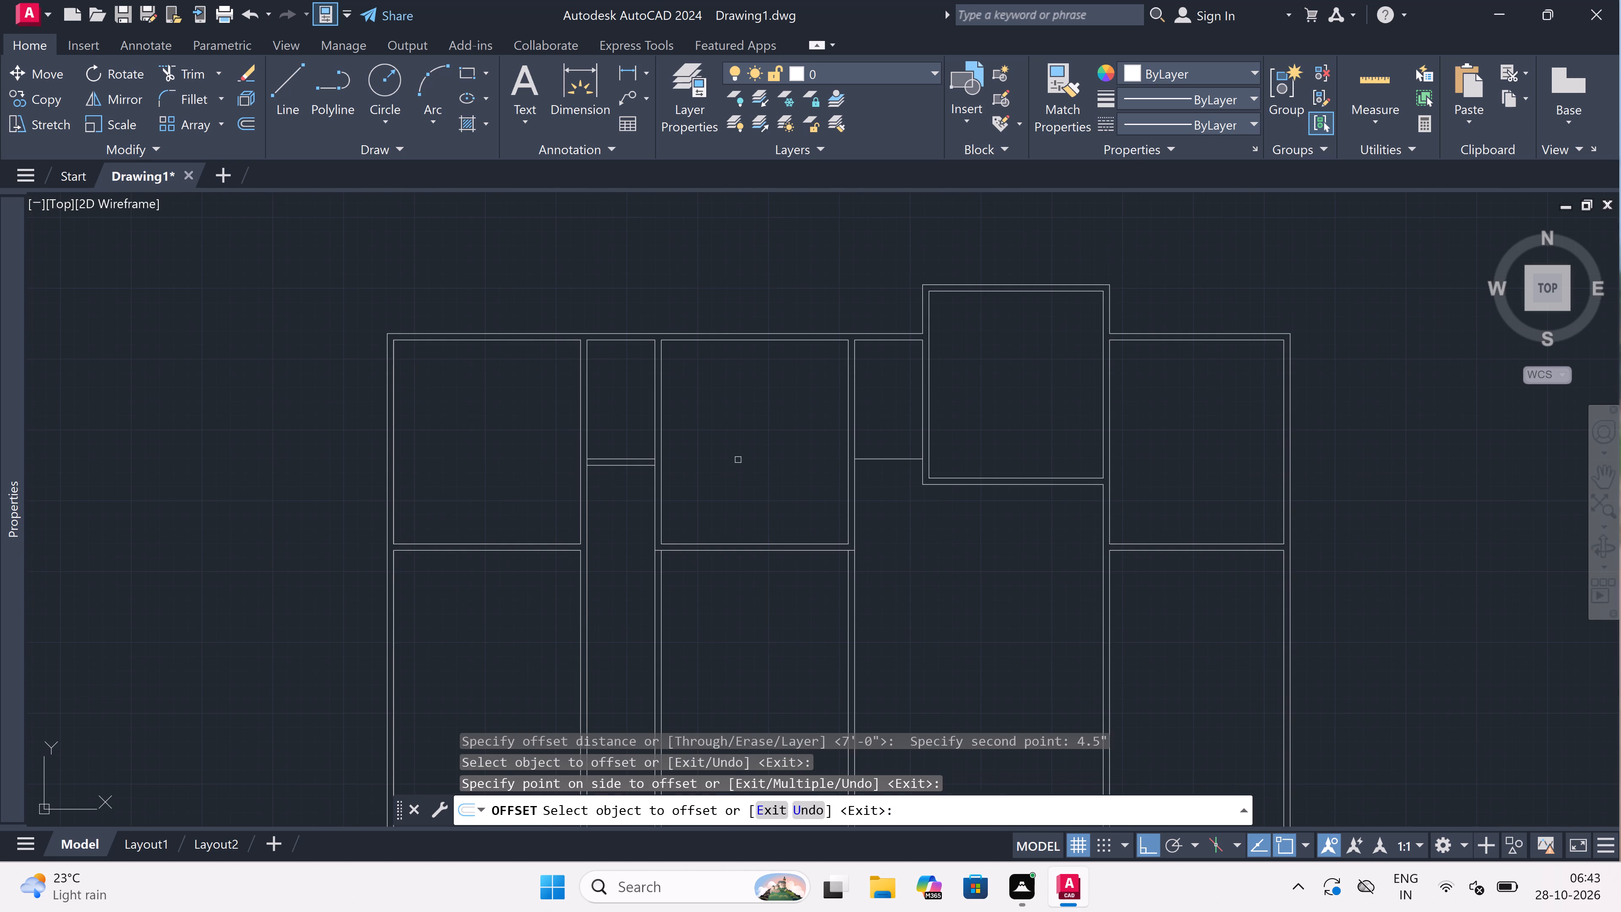
pyautogui.scroll(1, 905, 482)
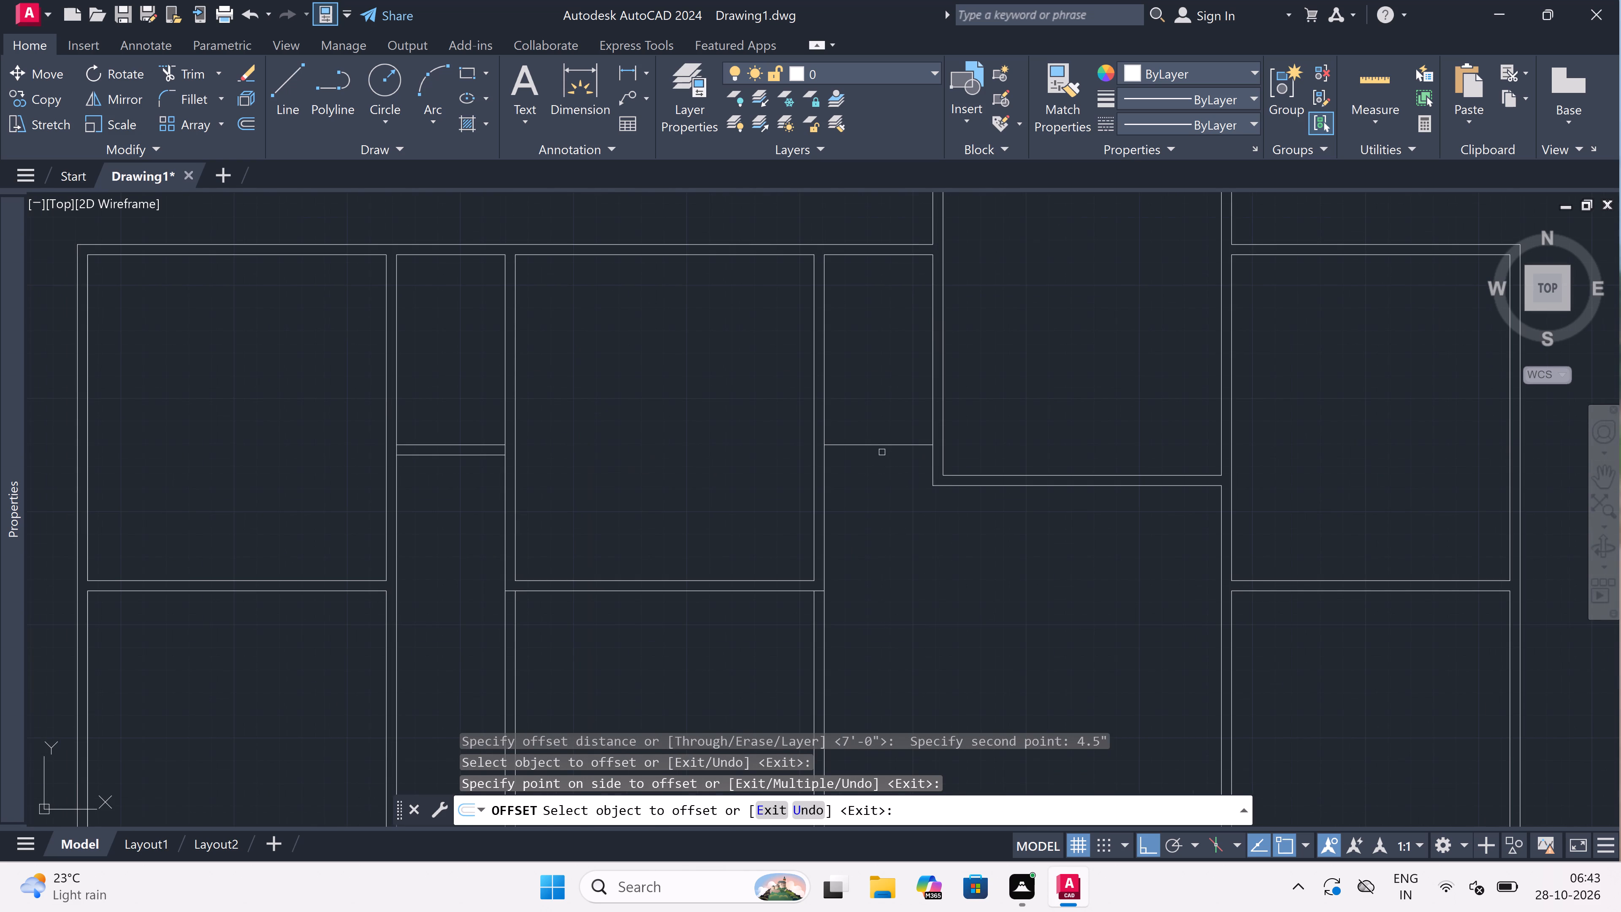
pyautogui.click(881, 447)
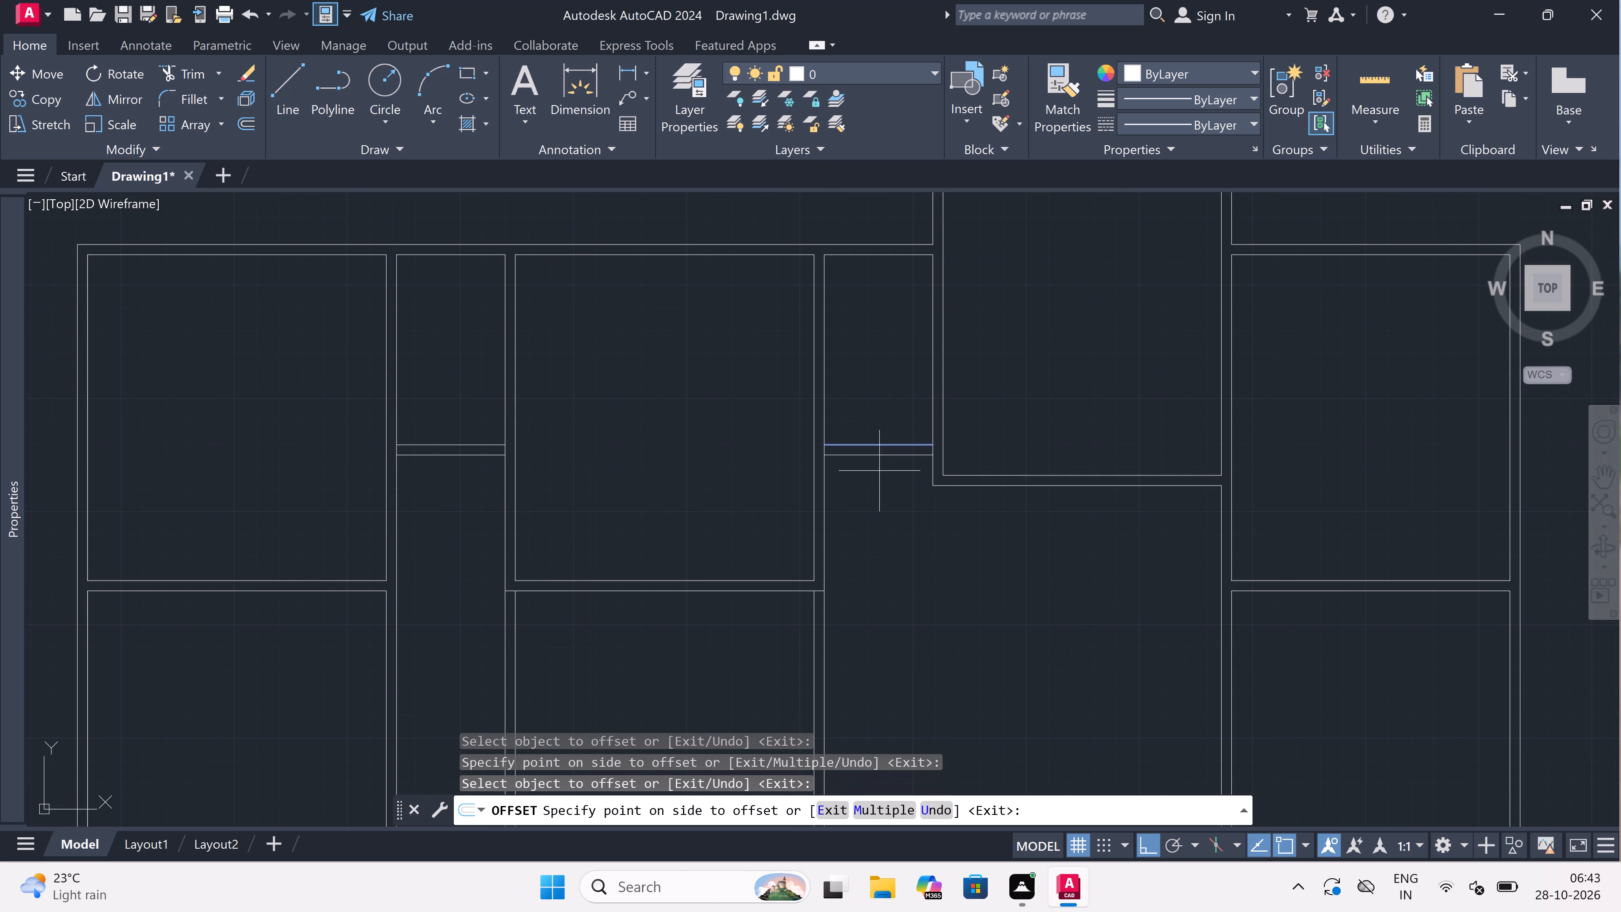
pyautogui.click(876, 502)
pyautogui.press('Escape')
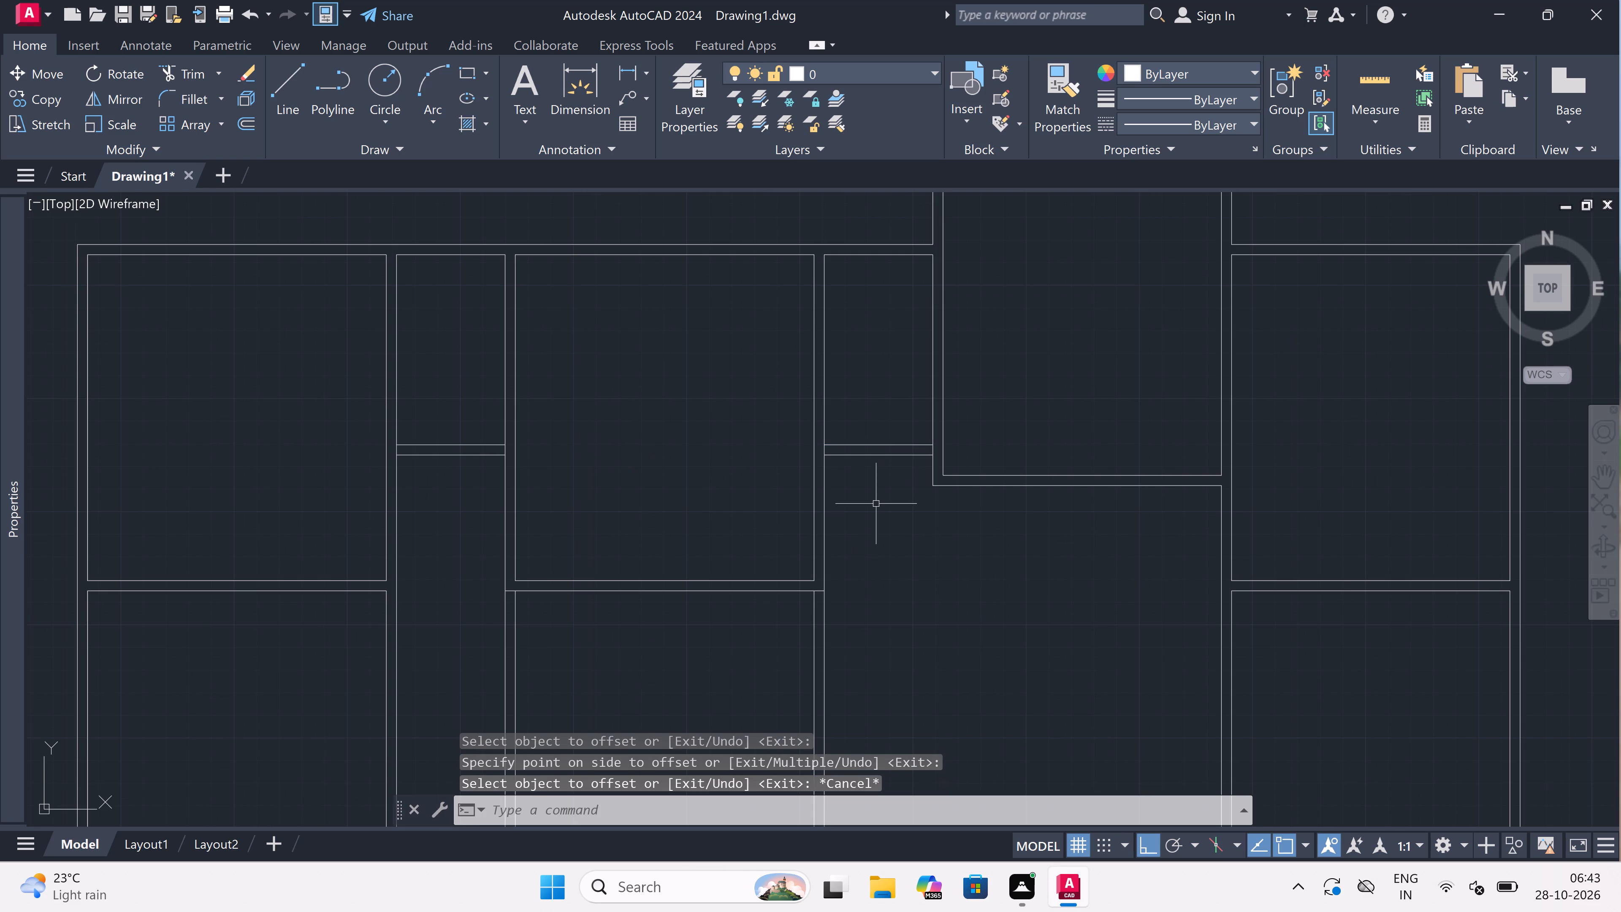
# Trim the third and fourth partition line segments crossing the cross wall between them, opening both junctions.
pyautogui.write('tr')
pyautogui.press('space')
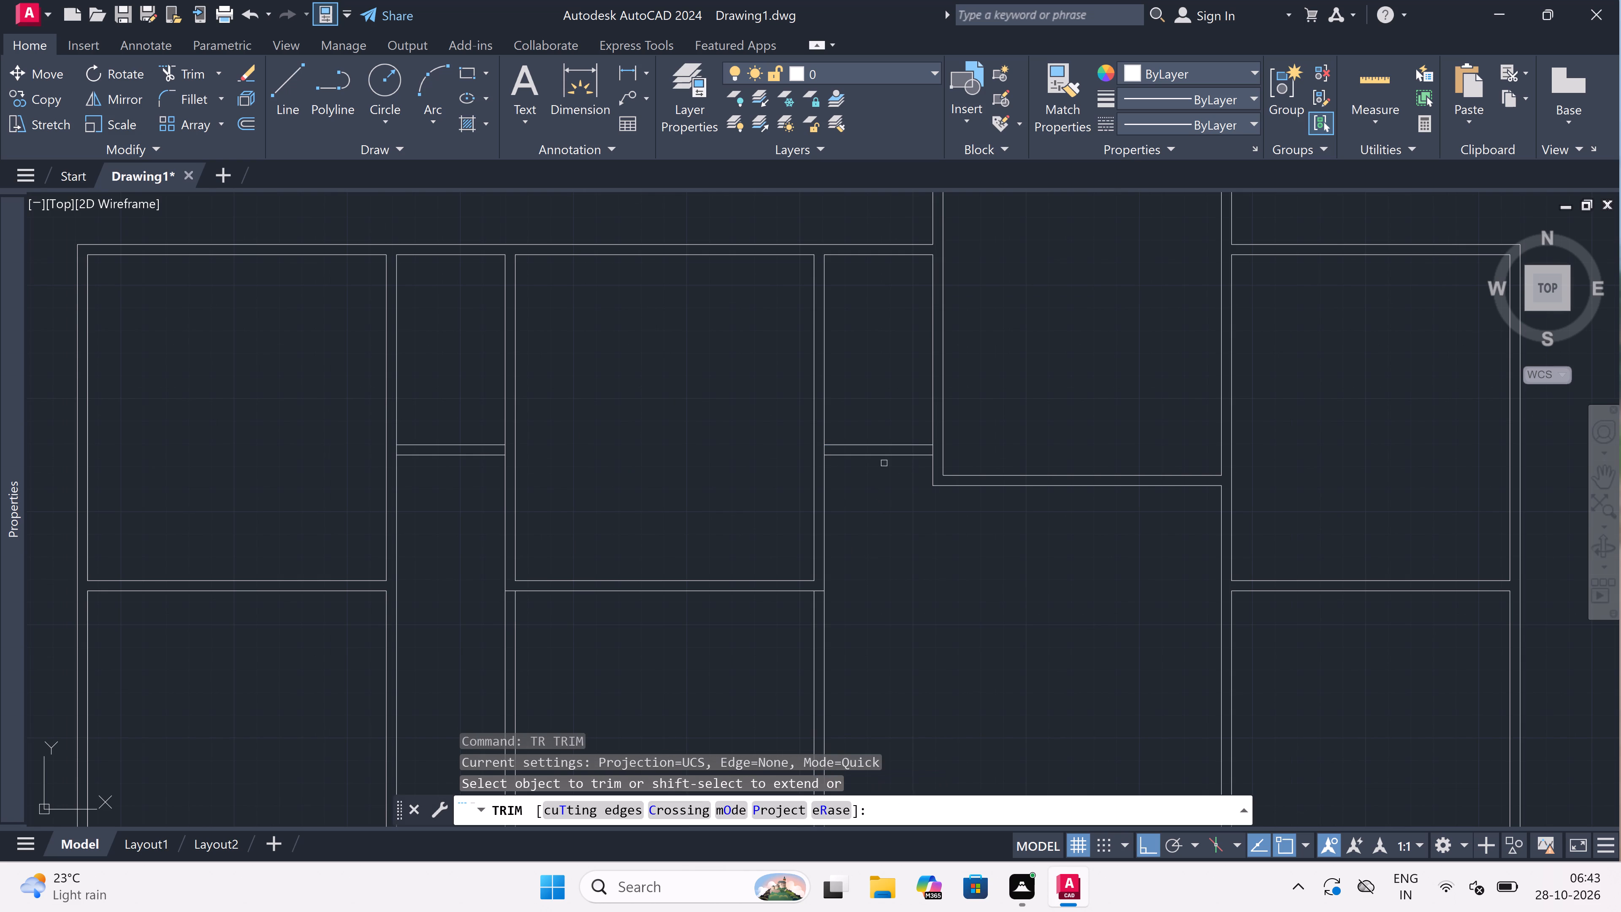
pyautogui.scroll(3, 959, 441)
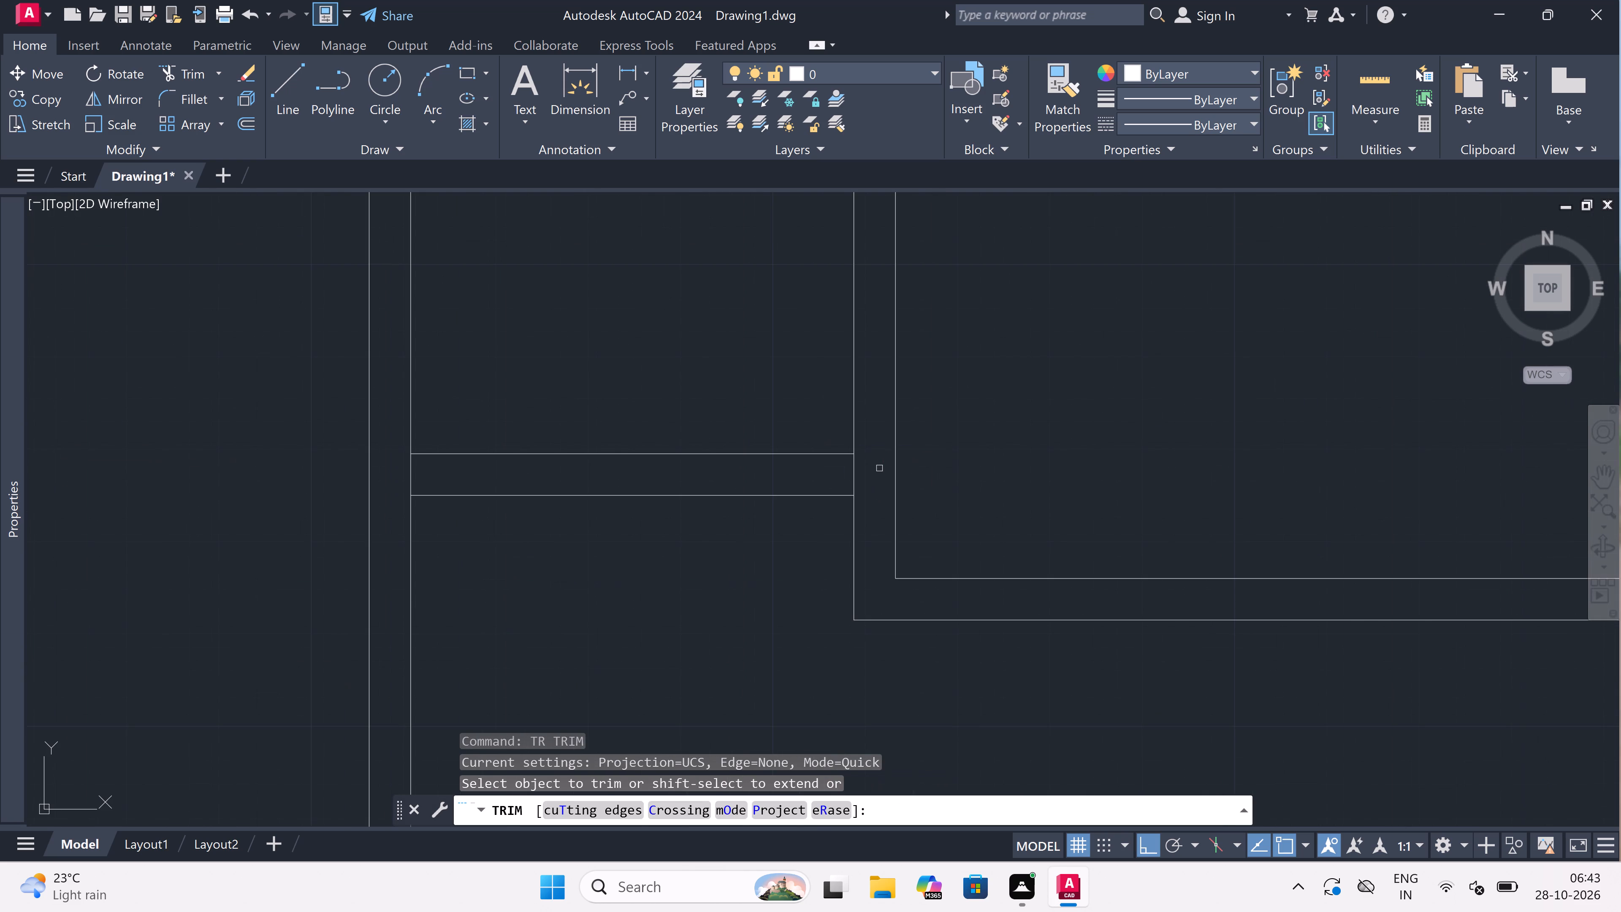
pyautogui.click(879, 468)
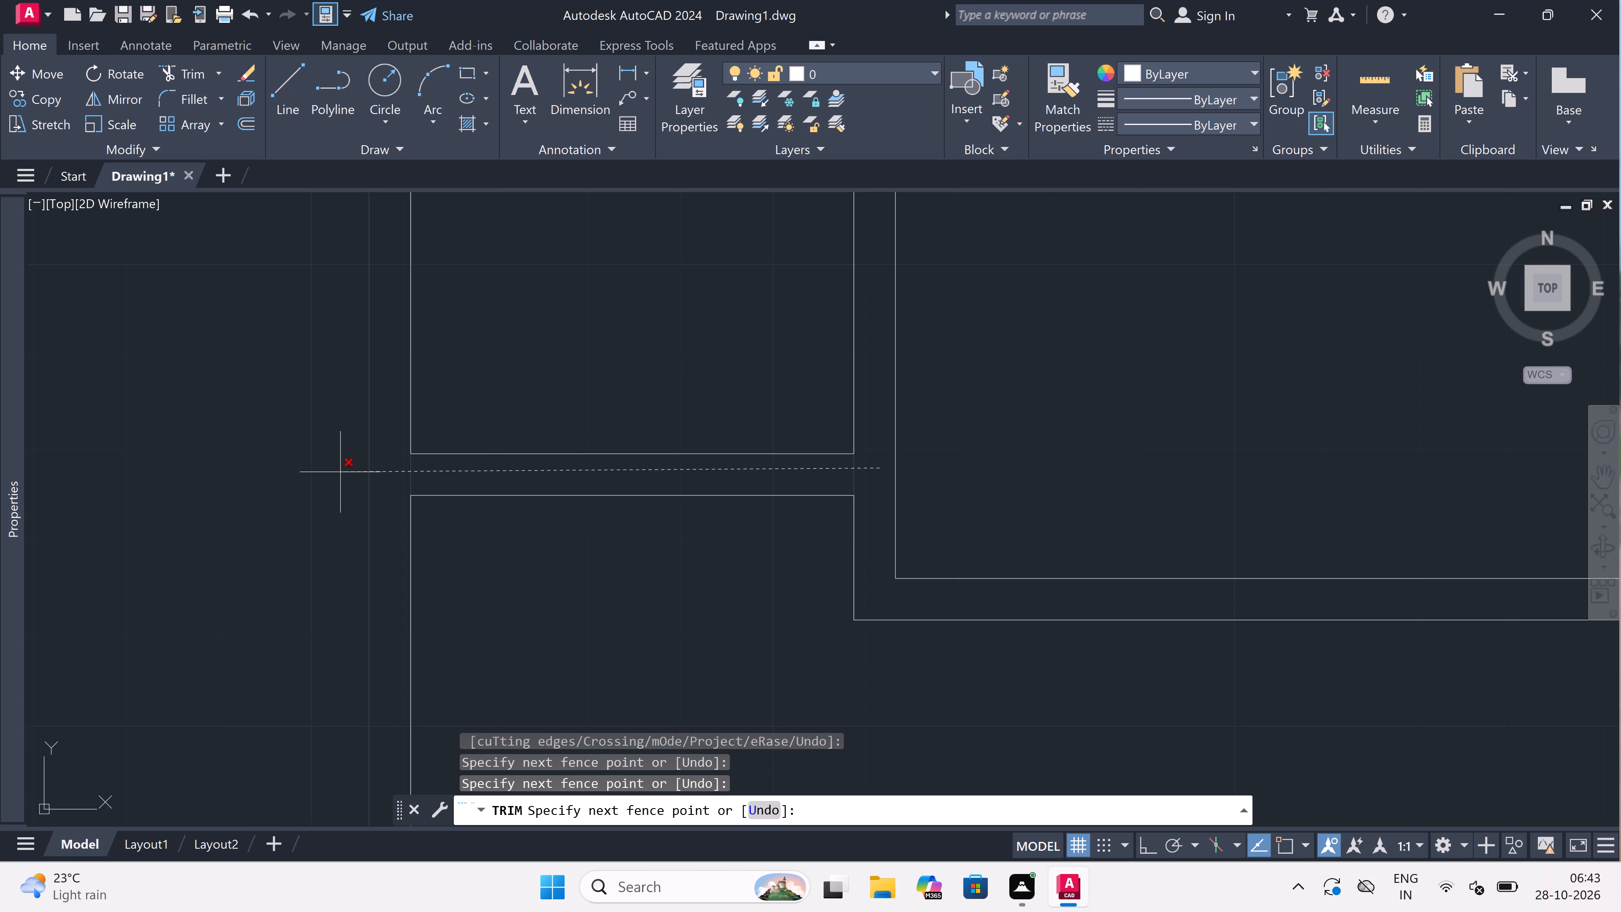
pyautogui.click(397, 470)
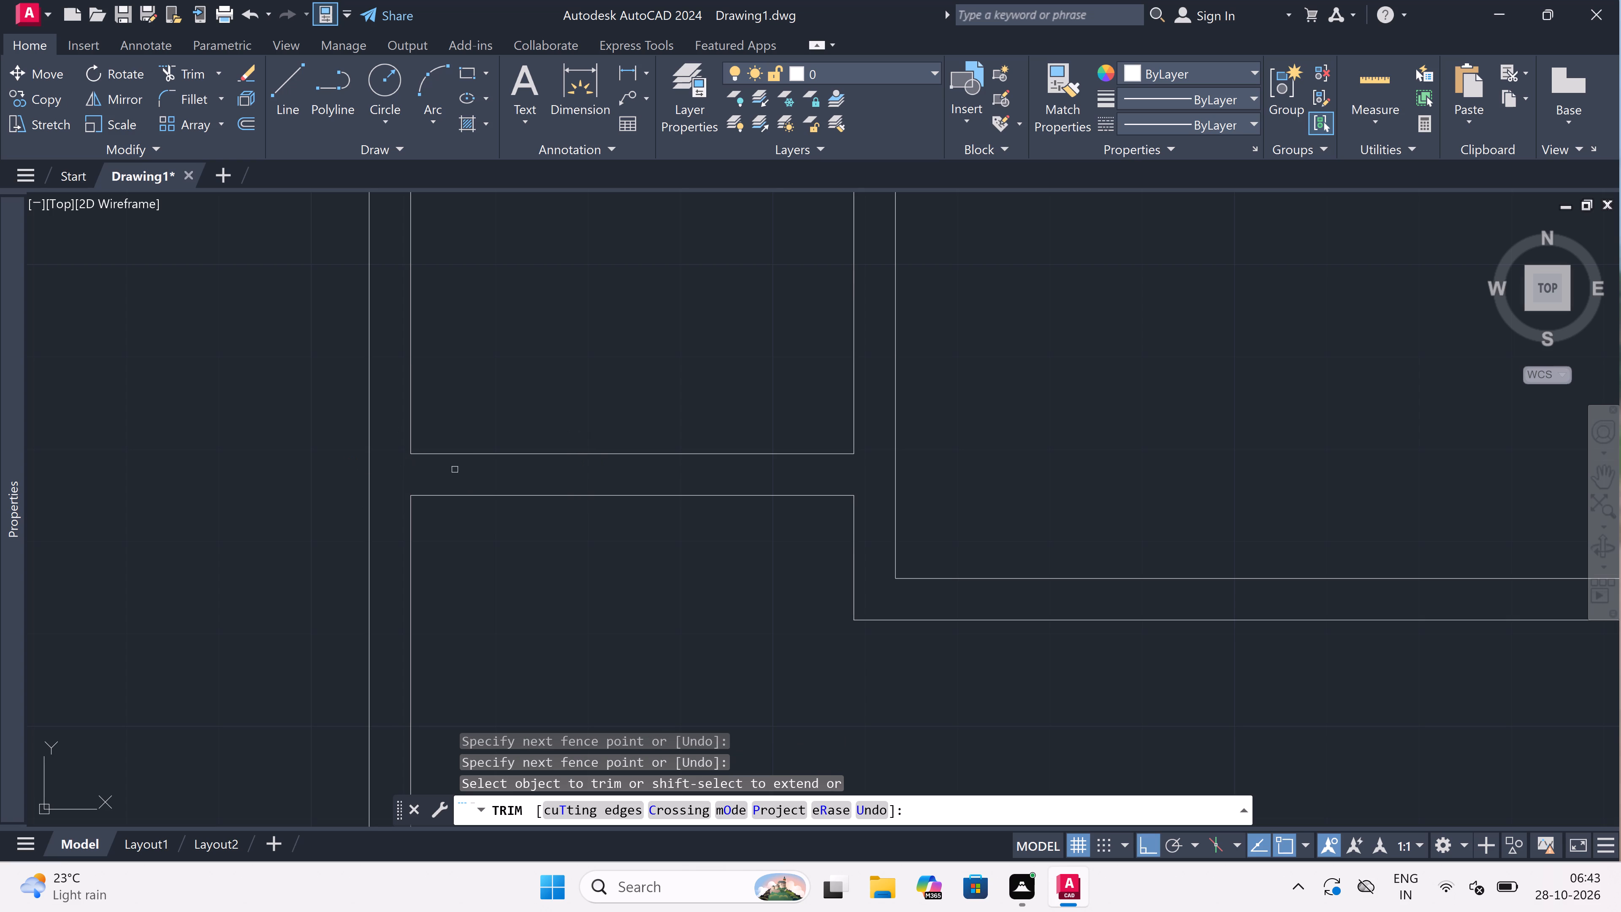
# Trim the first and second partition line segments crossing the cross wall between them, opening both junctions.
pyautogui.scroll(-2, 517, 485)
pyautogui.scroll(-3, 642, 517)
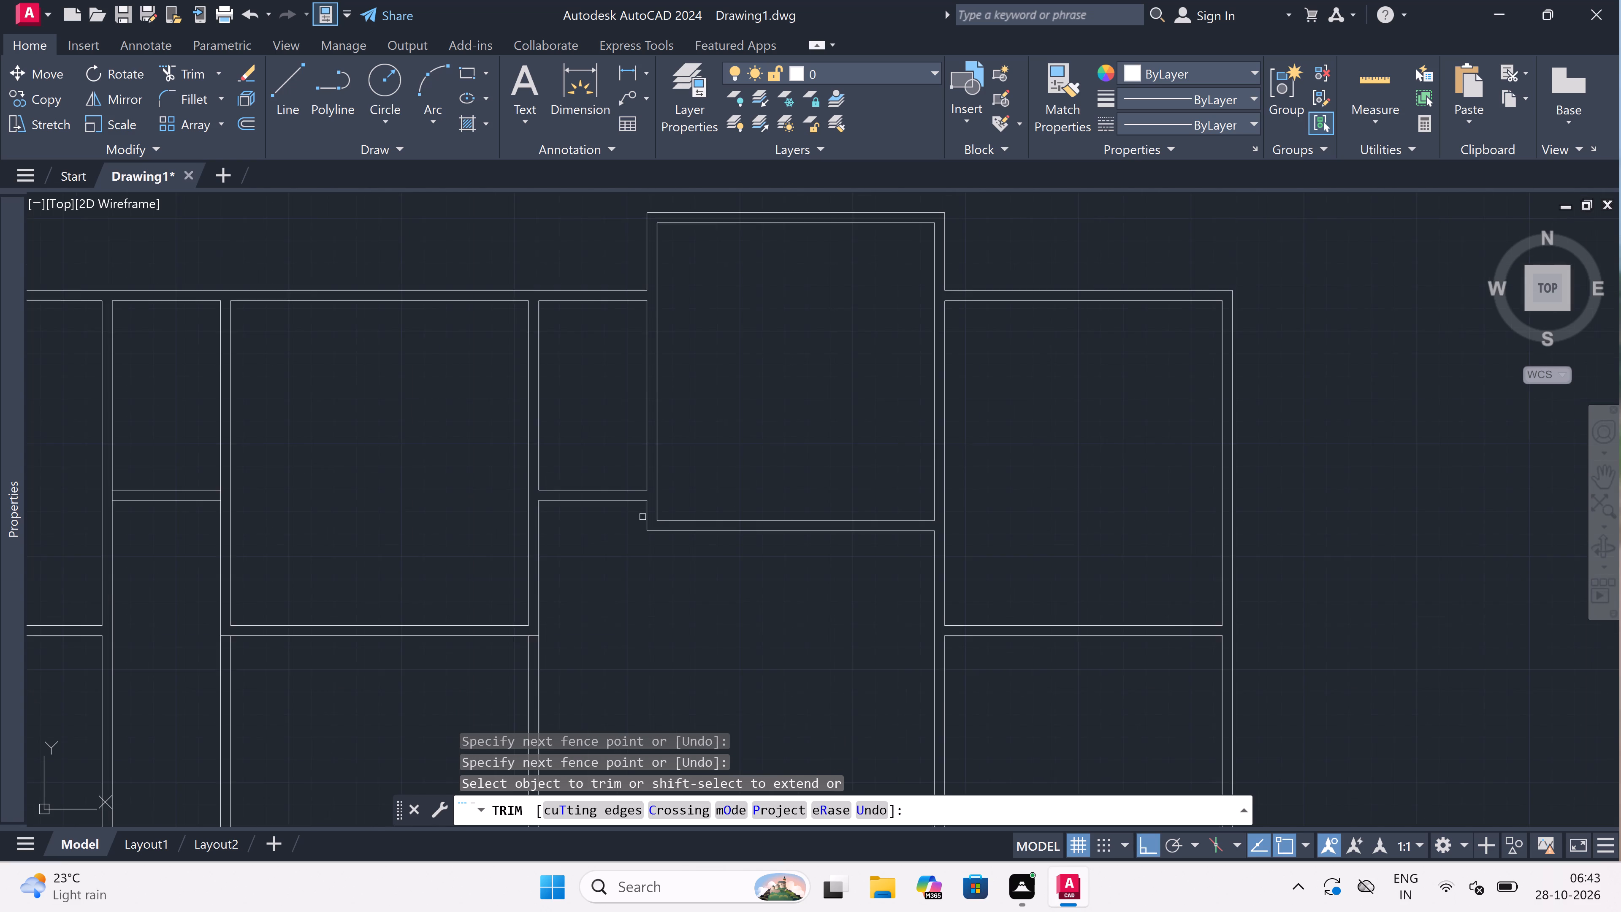
pyautogui.scroll(4, 469, 522)
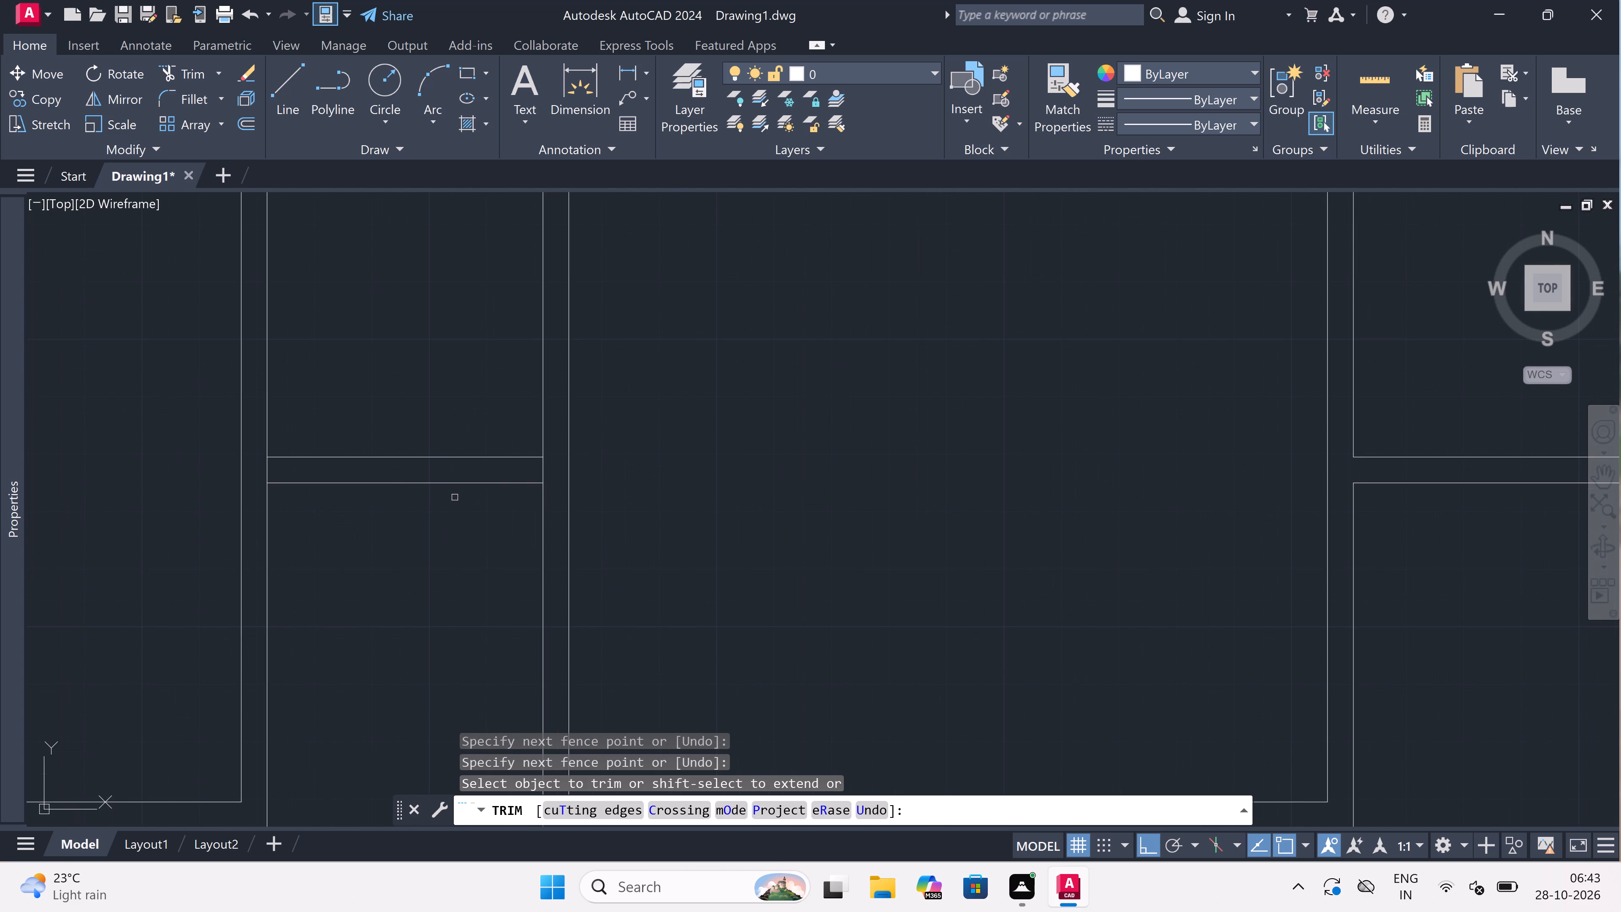
pyautogui.click(253, 474)
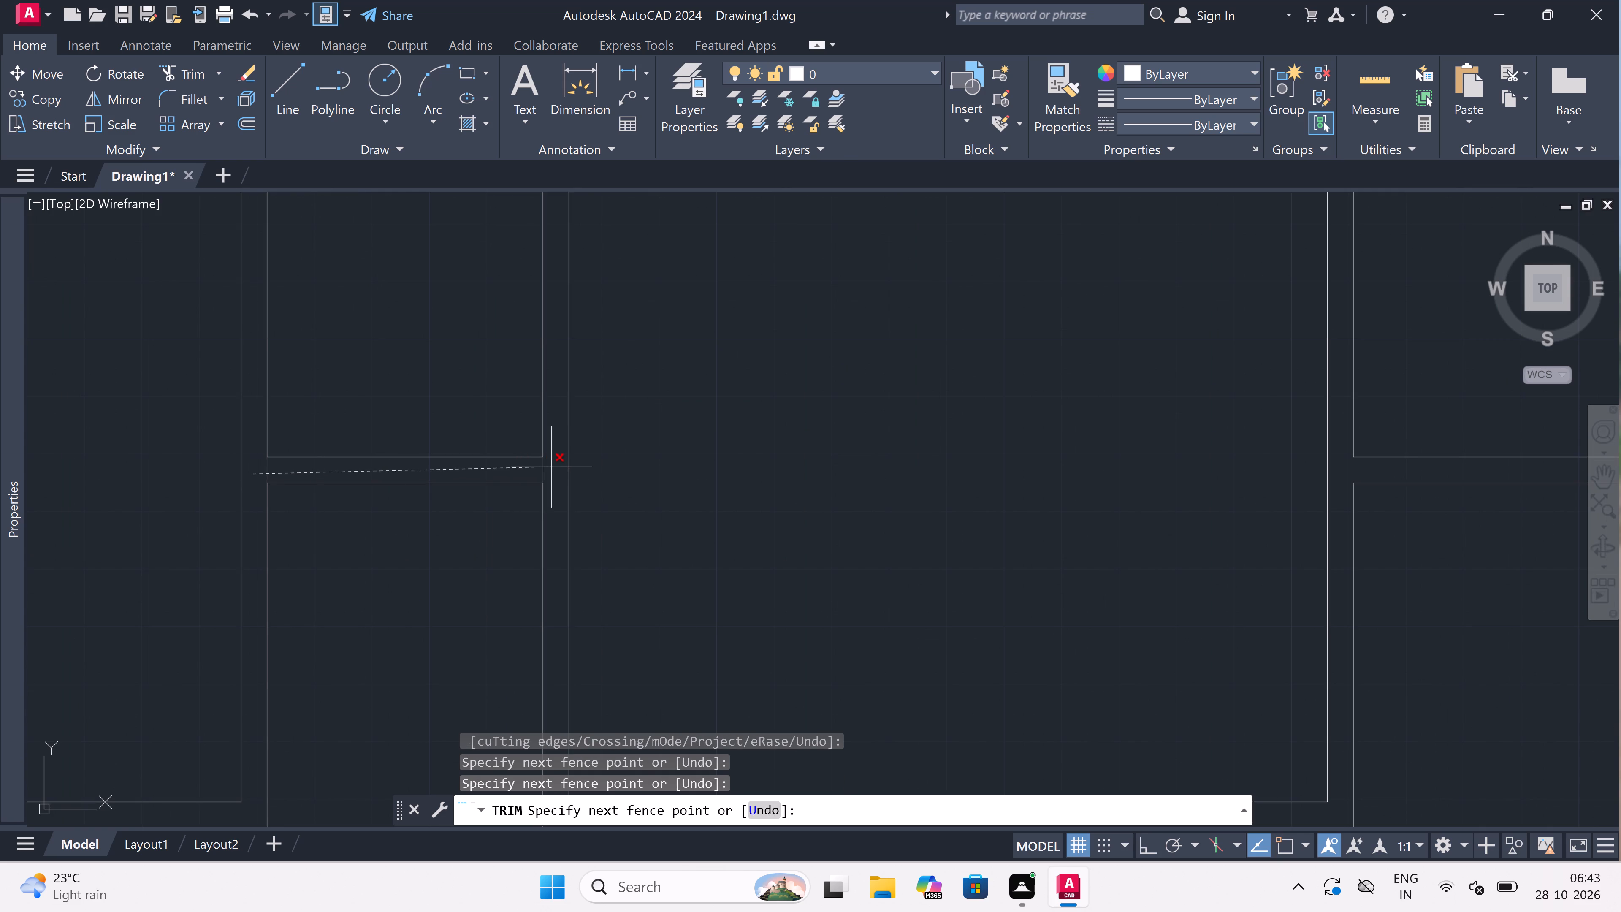
pyautogui.click(551, 467)
pyautogui.scroll(-3, 551, 467)
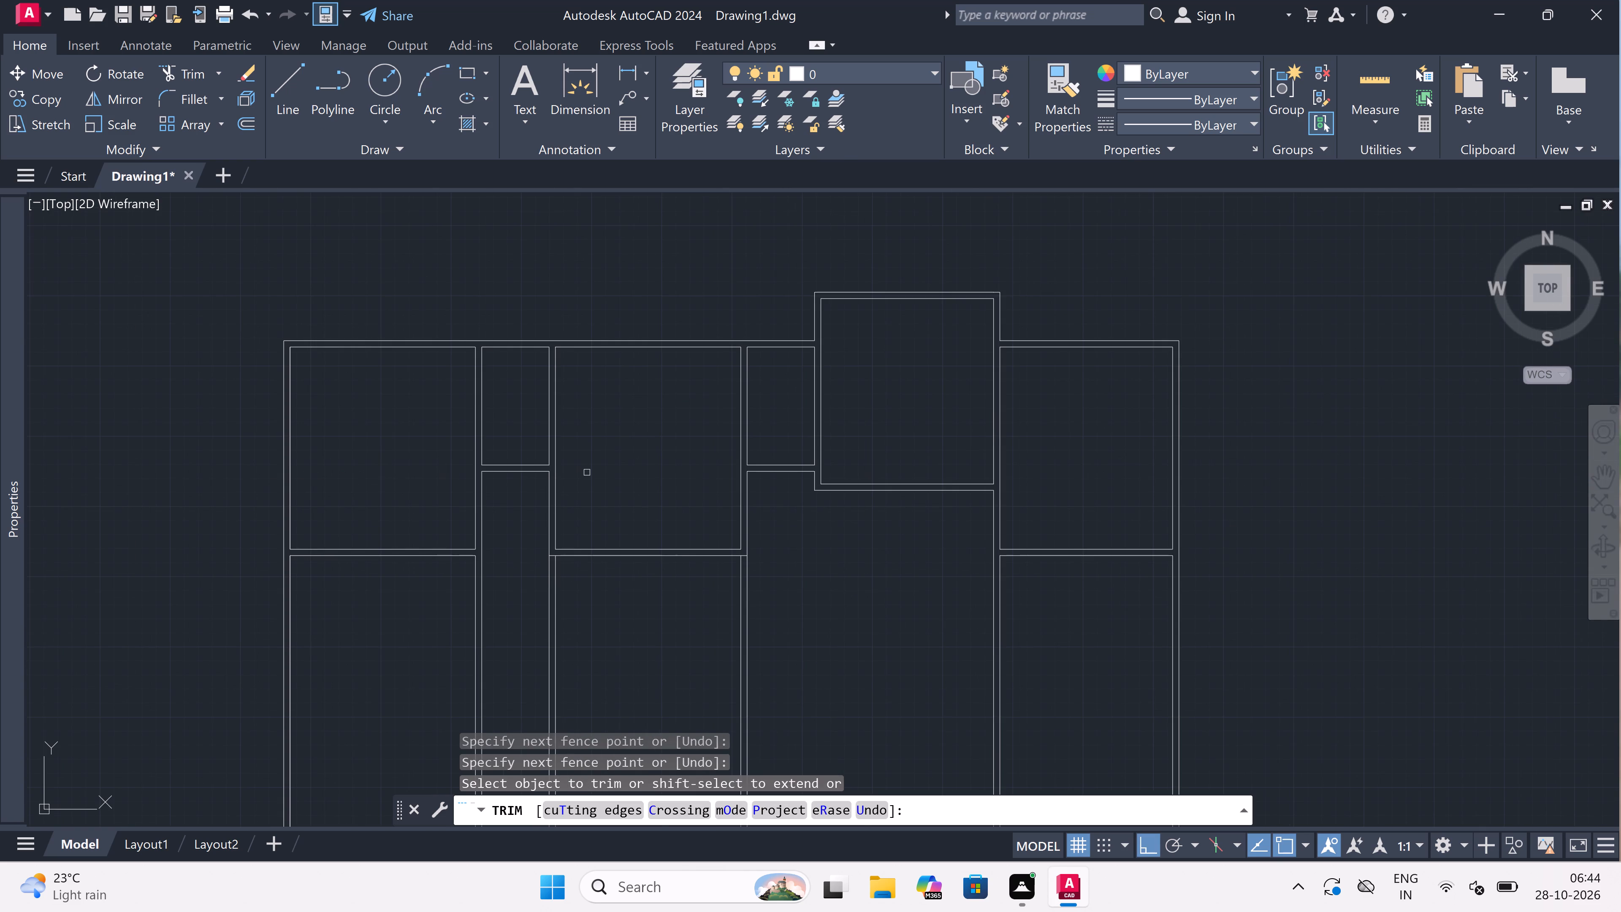
pyautogui.press('Escape')
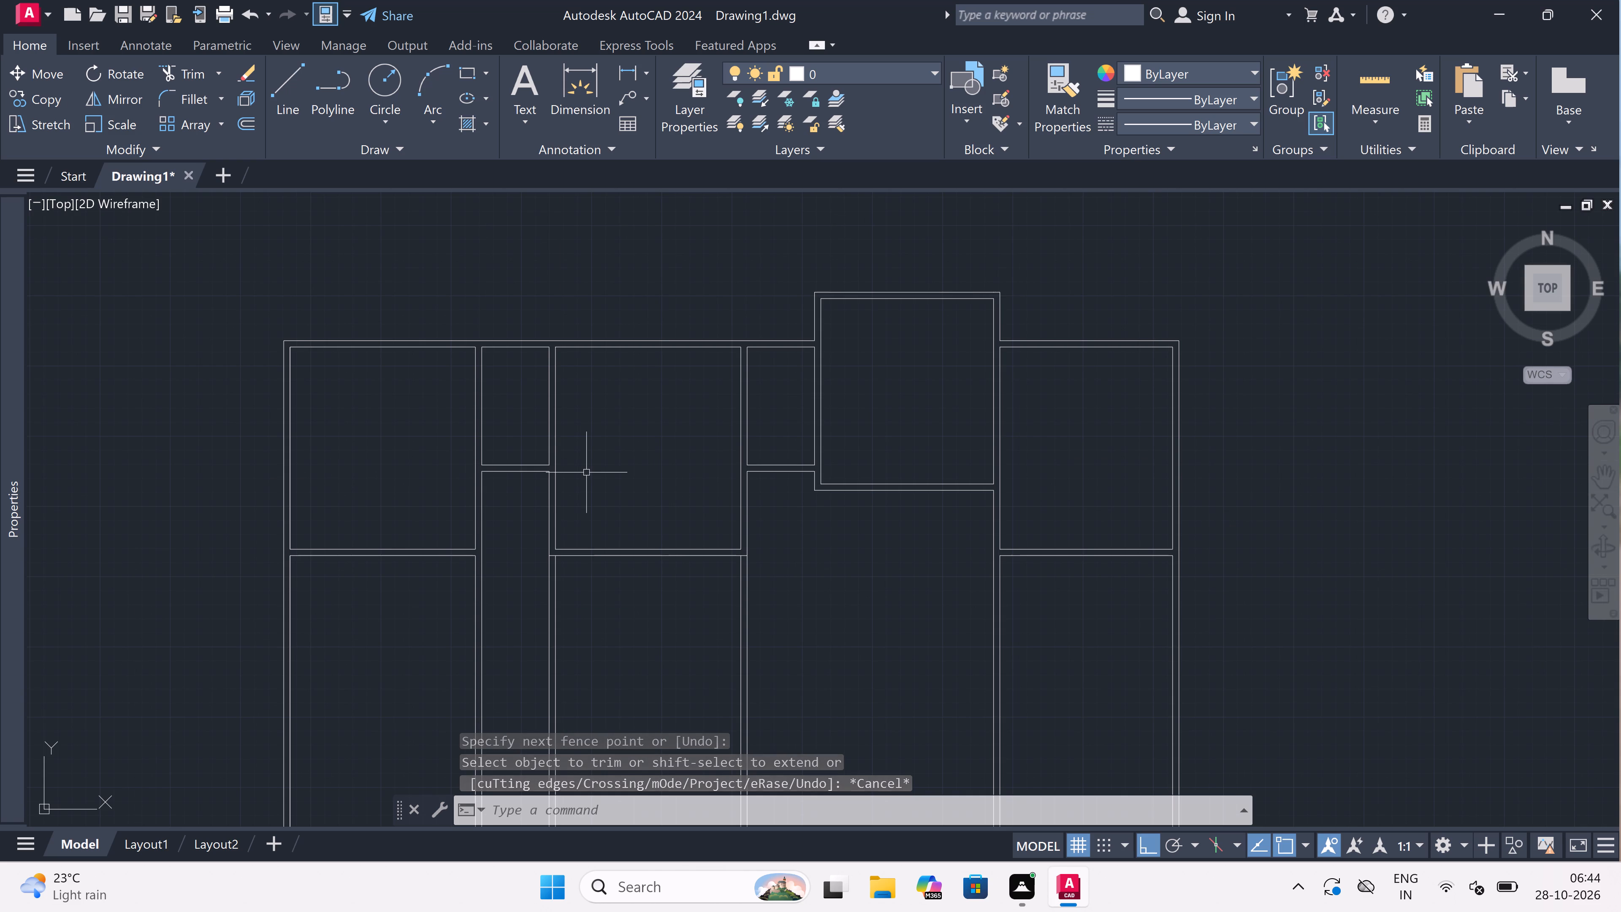
# Offset the first partition's left line 10' to the left, below the leftmost room's cross wall.
pyautogui.scroll(-1, 638, 298)
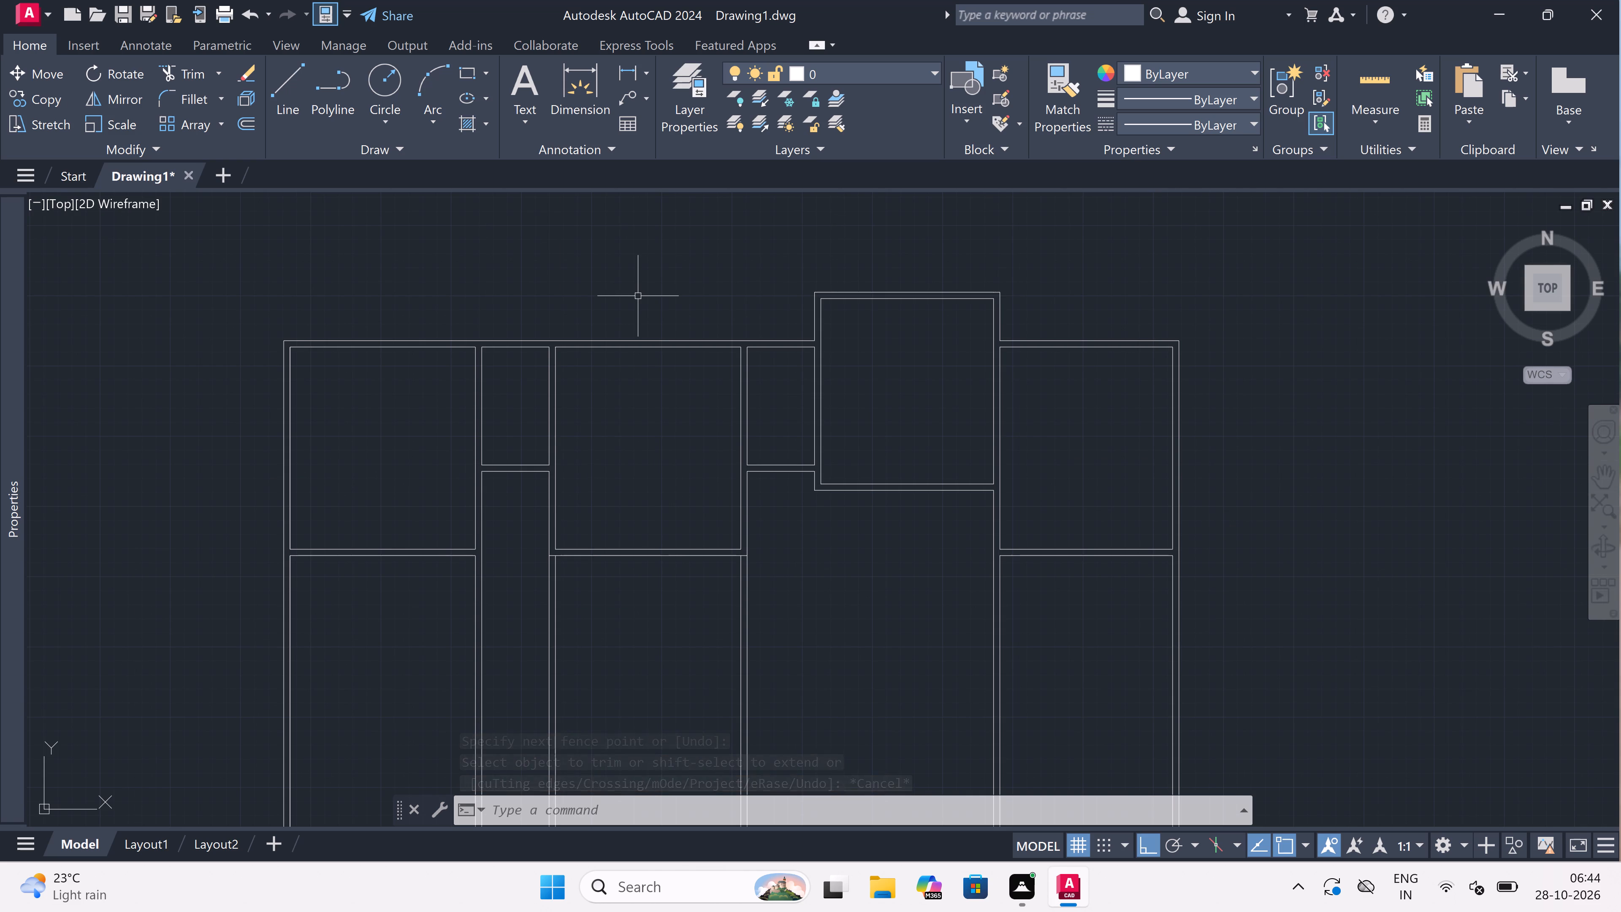
pyautogui.scroll(-2, 638, 302)
pyautogui.scroll(4, 581, 362)
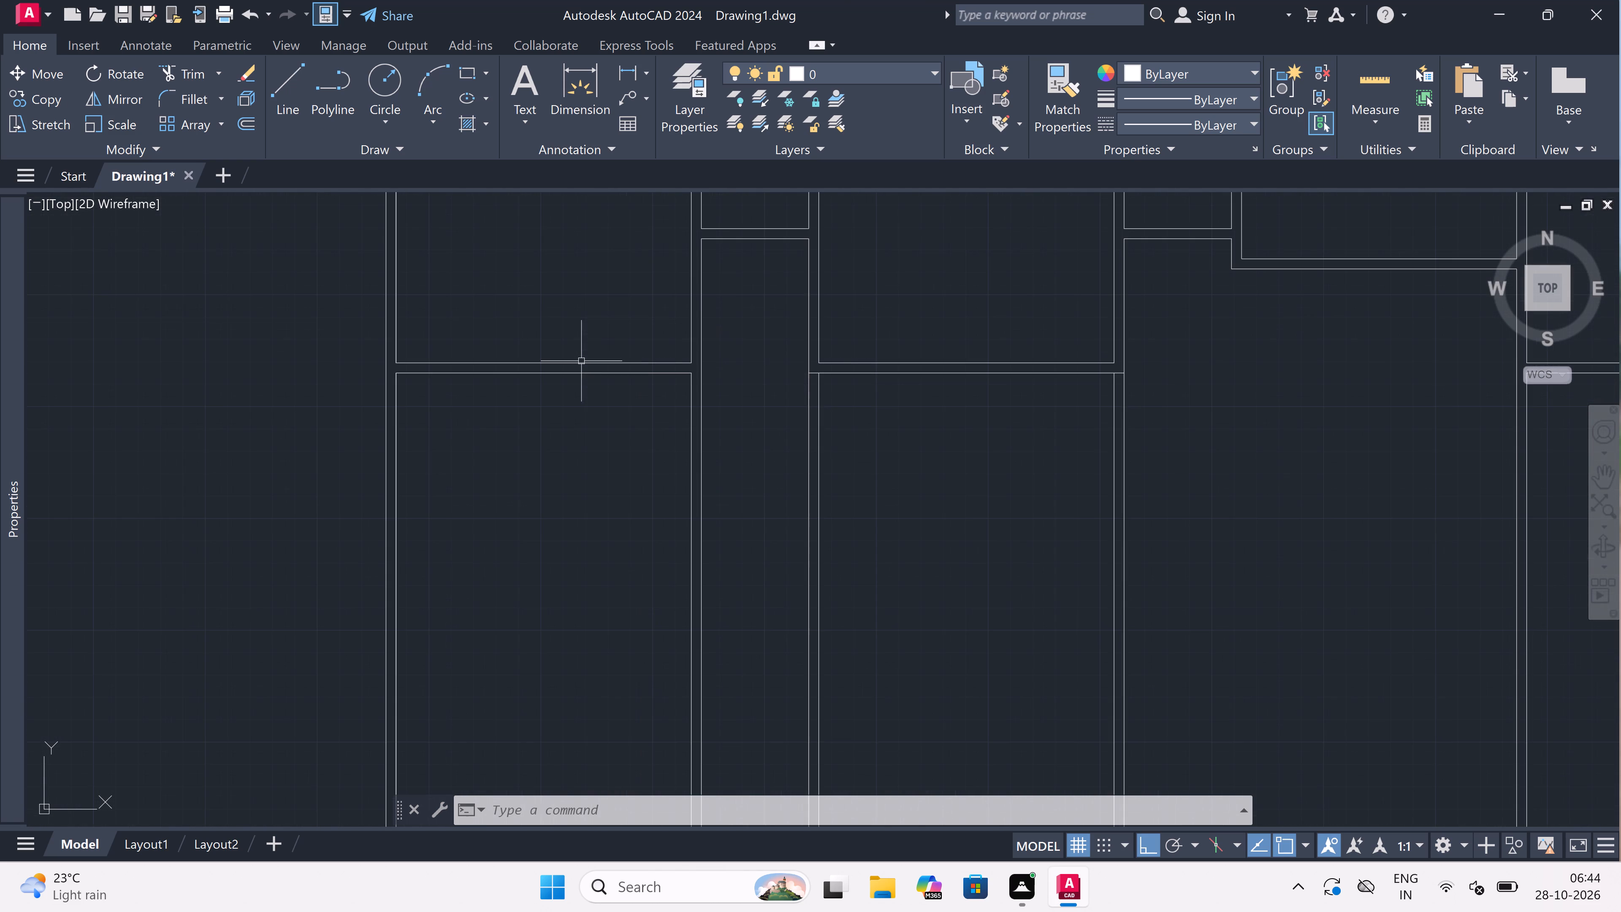
pyautogui.scroll(1, 607, 374)
pyautogui.write('o')
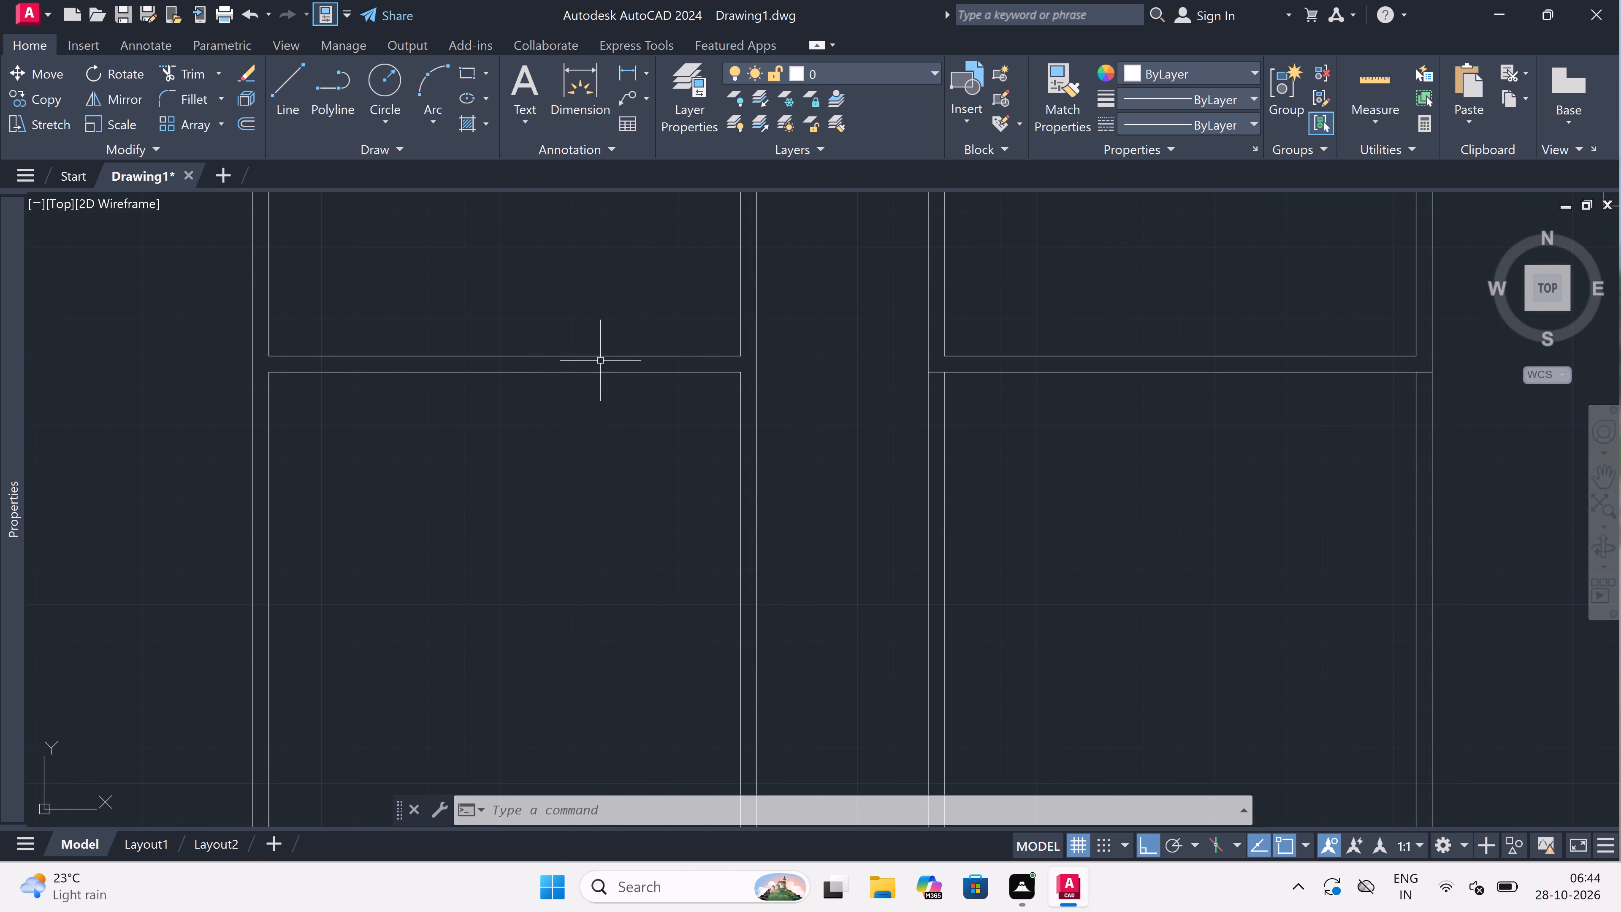
pyautogui.press('space')
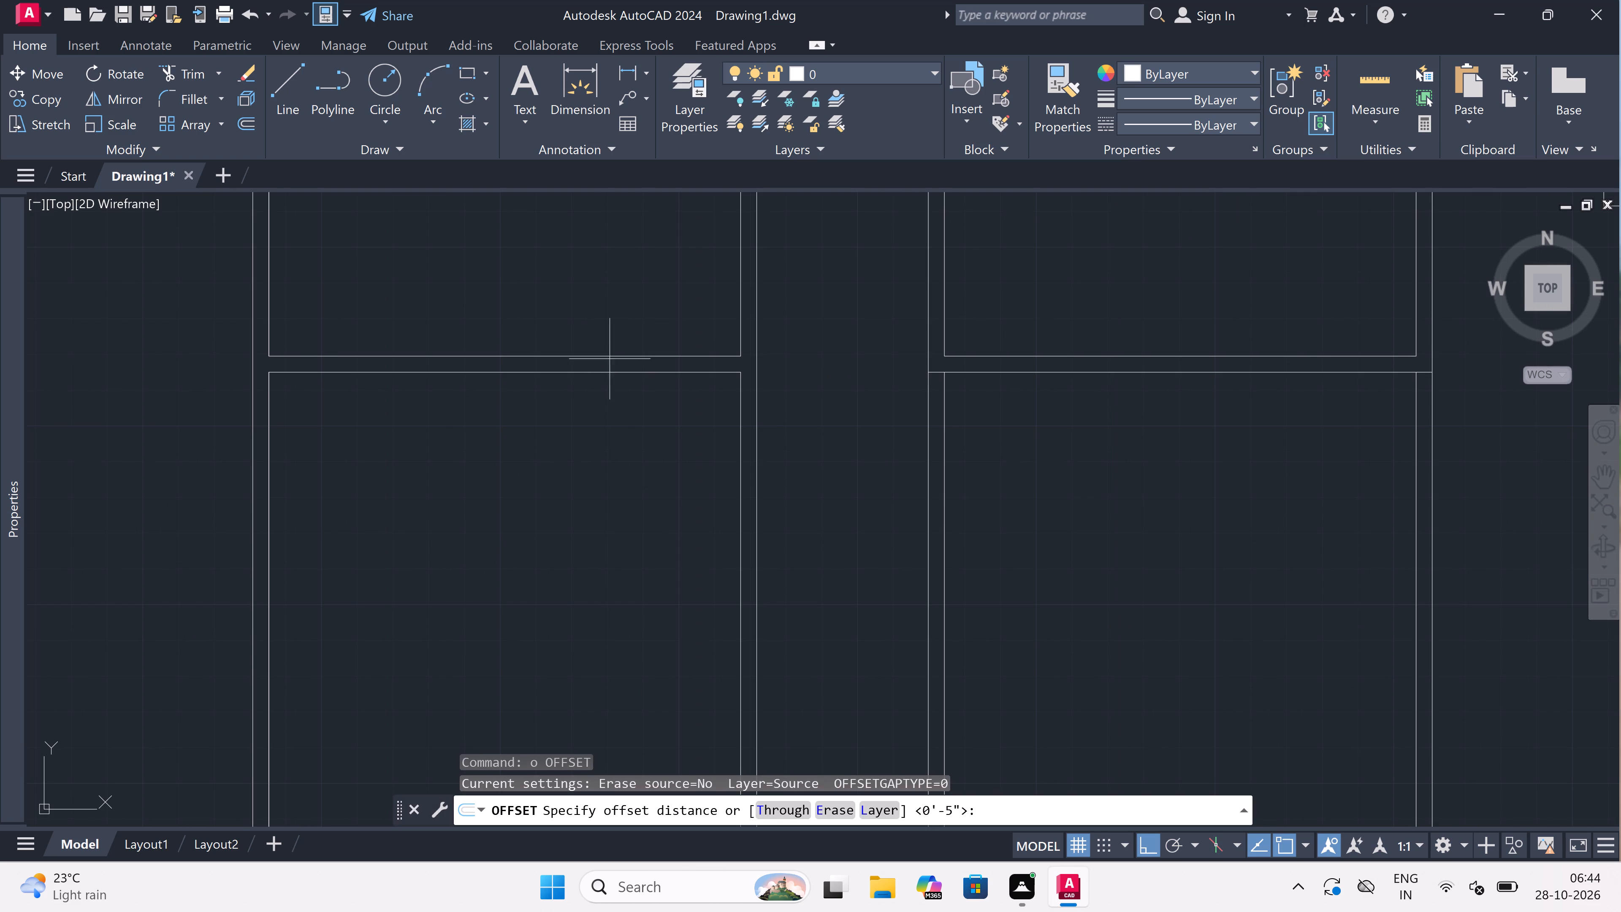
pyautogui.moveTo(741, 422); pyautogui.dragTo(702, 429)
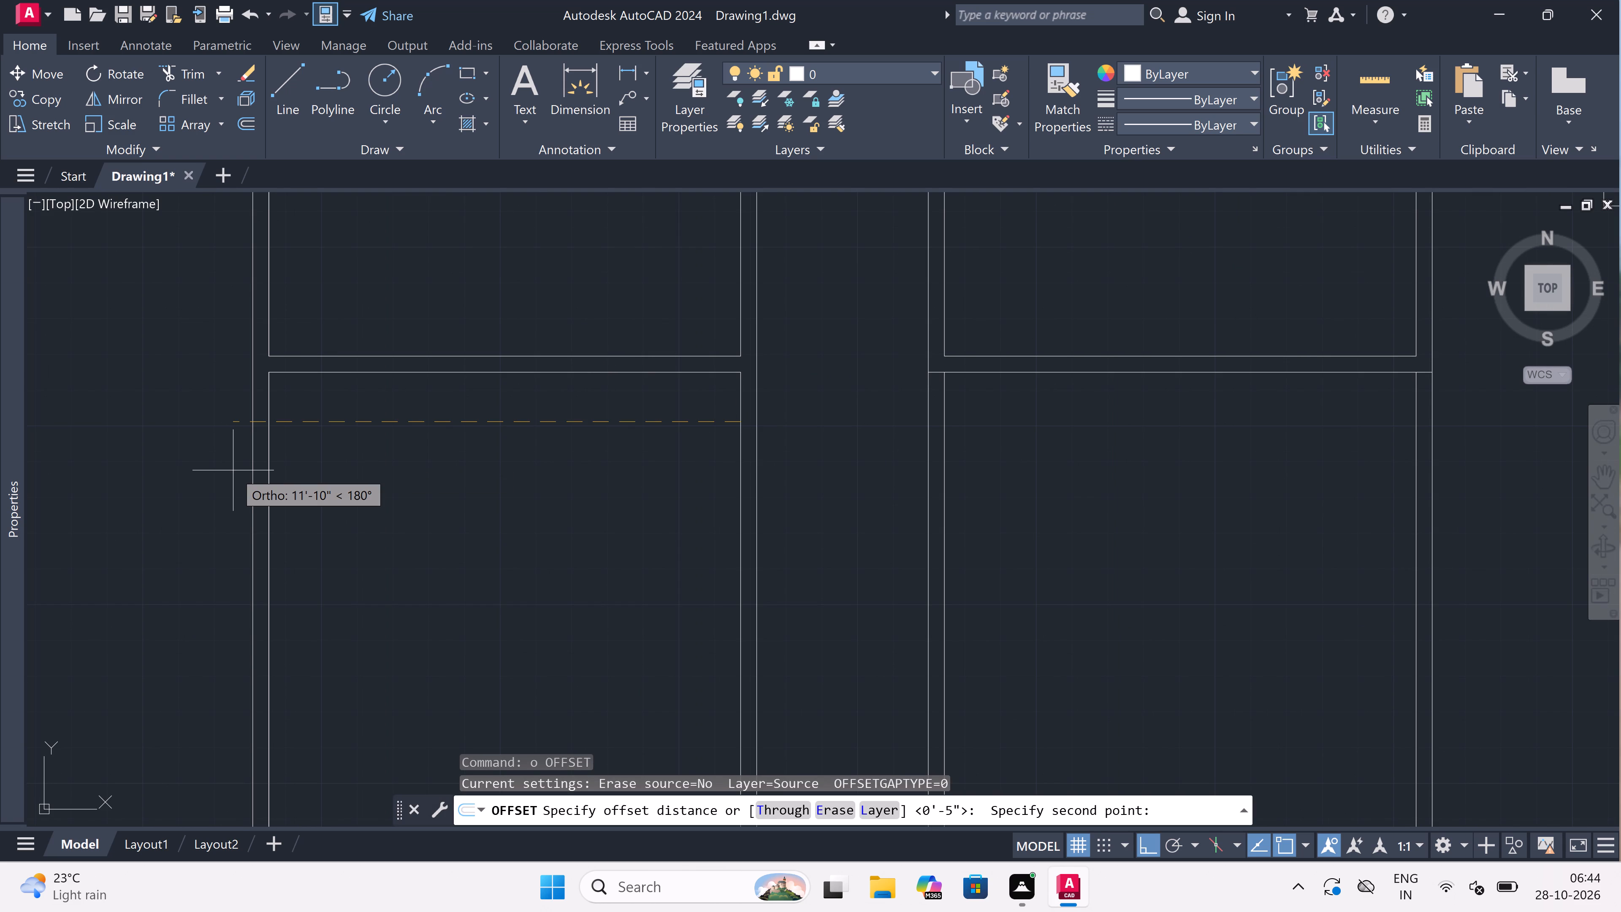
pyautogui.write("10'")
pyautogui.press('space')
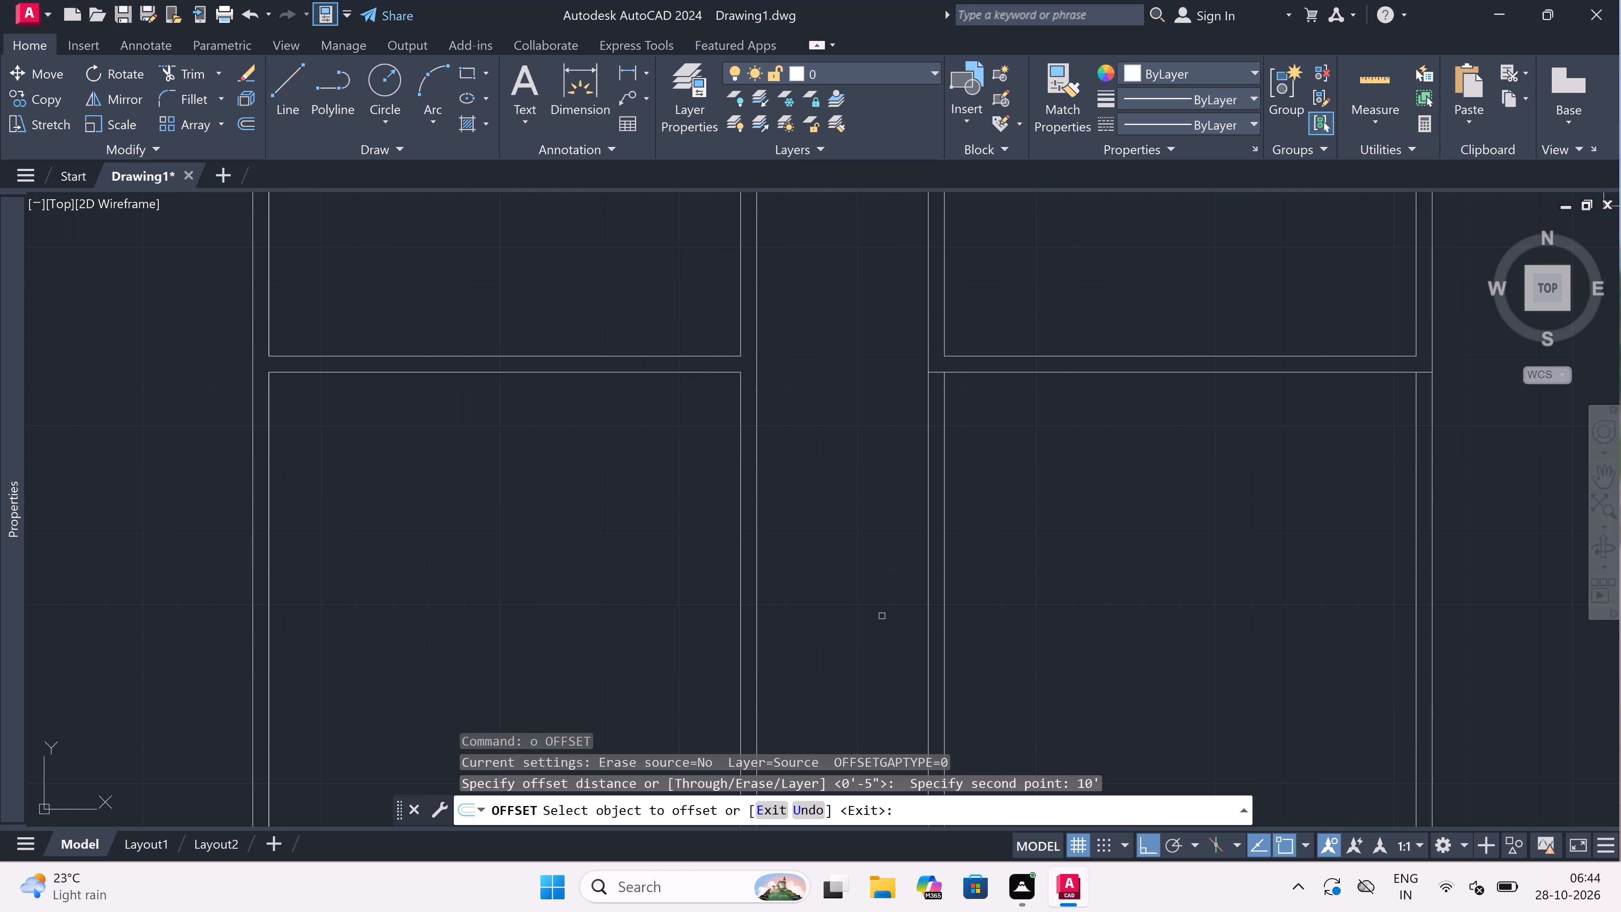
pyautogui.moveTo(741, 553); pyautogui.dragTo(643, 560)
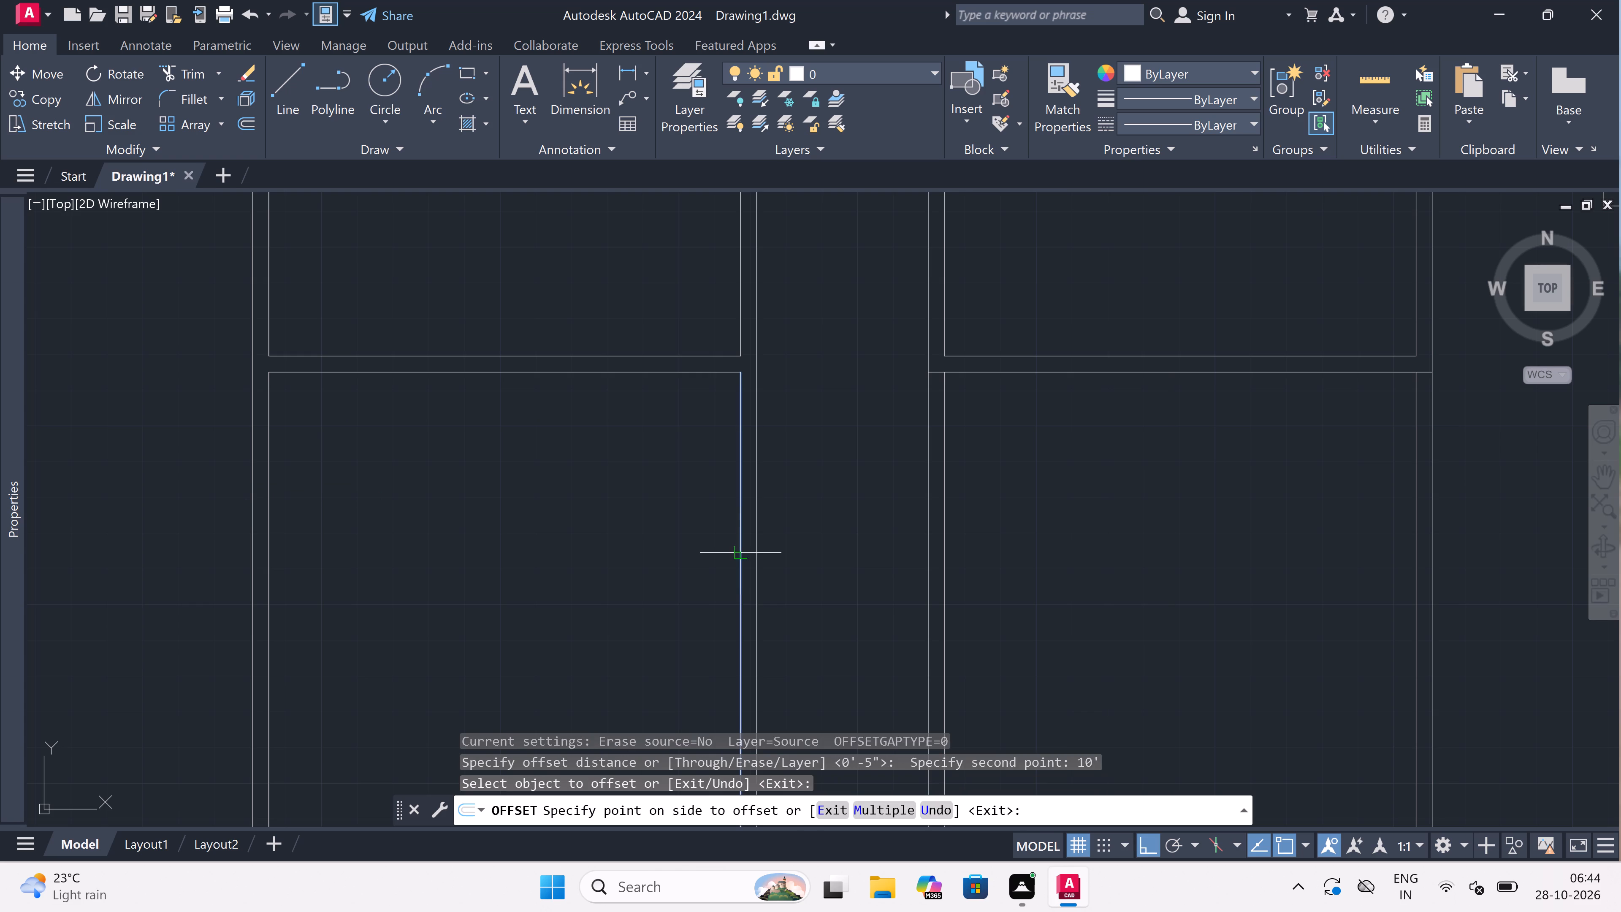
pyautogui.click(466, 556)
pyautogui.press('Escape')
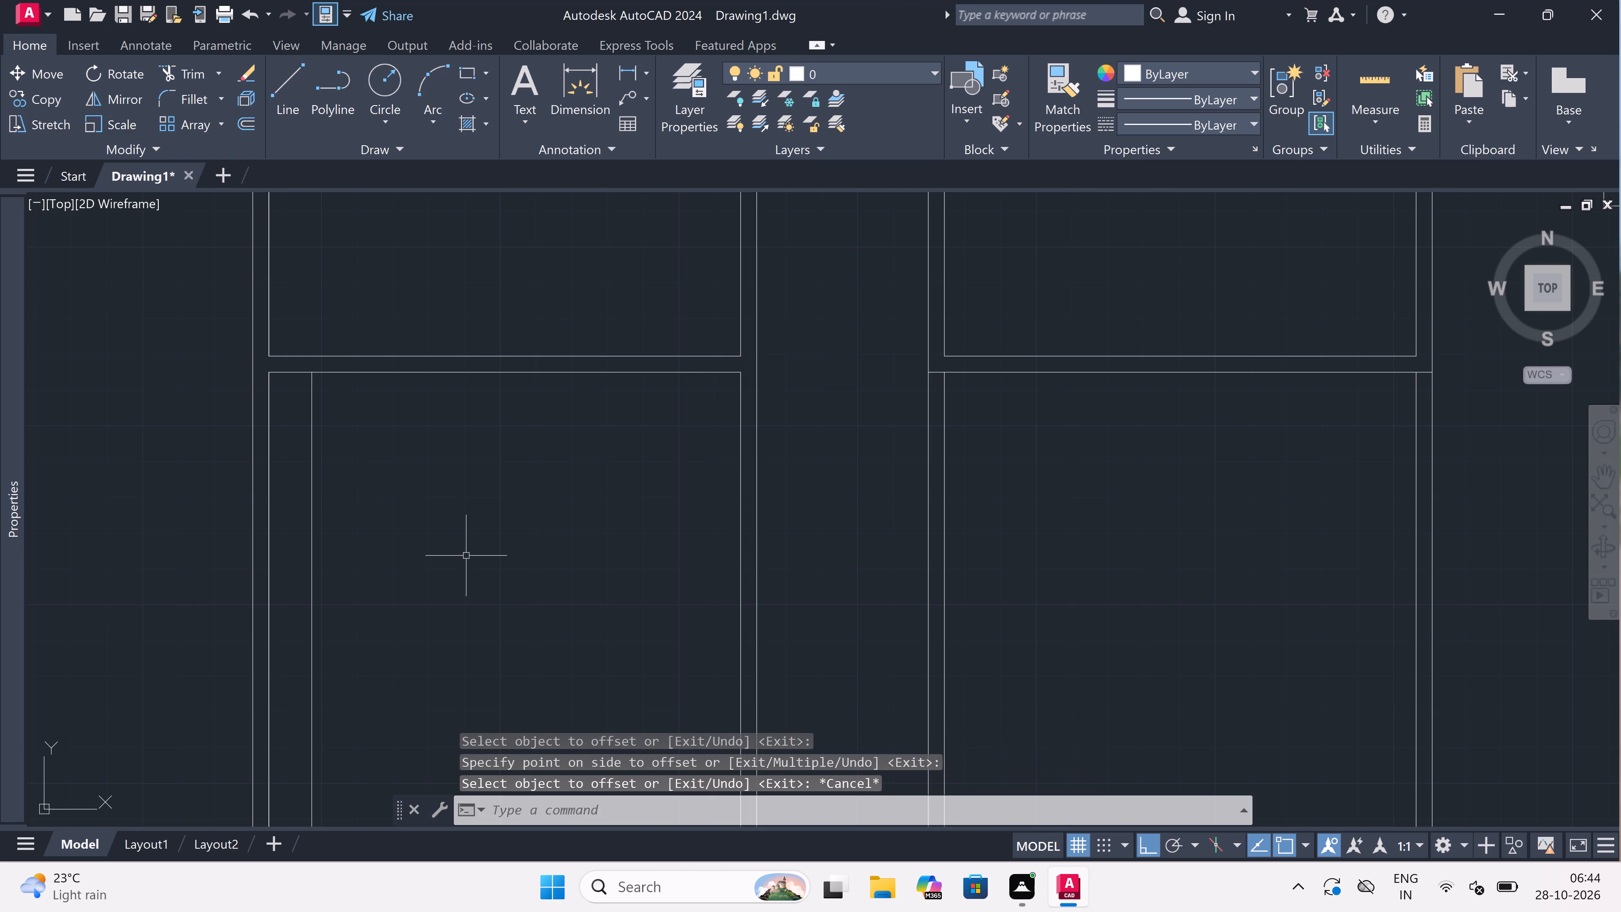
# Offset the new vertical line below the leftmost room 4.5" to the left to form the inset wall.
pyautogui.press('space')
pyautogui.scroll(-3, 469, 552)
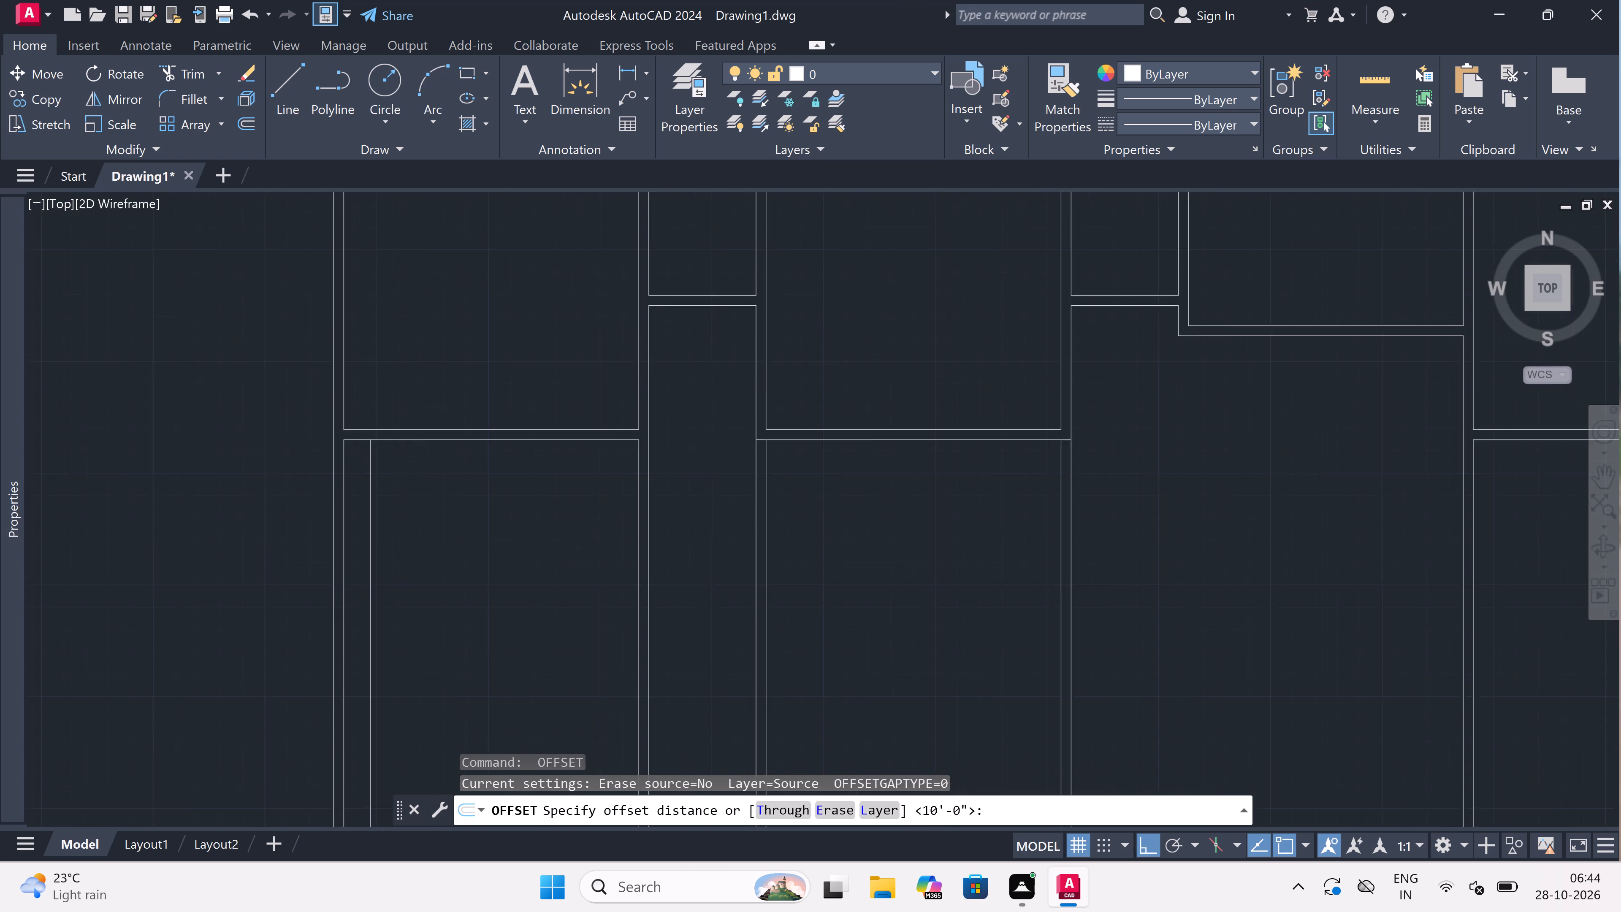
pyautogui.scroll(3, 410, 526)
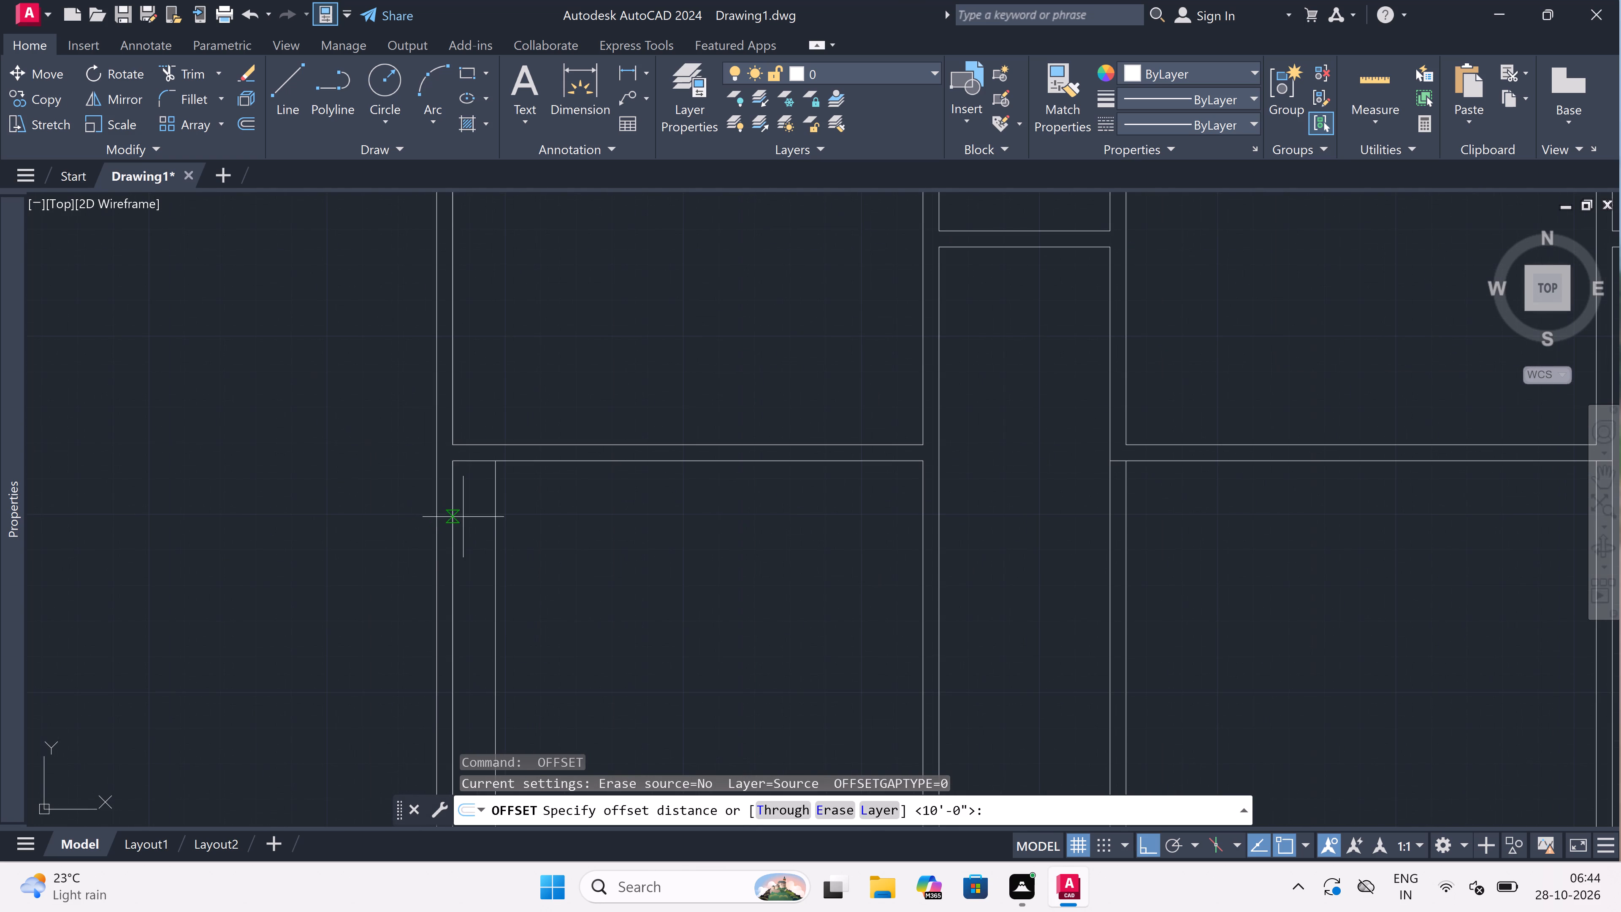
pyautogui.moveTo(491, 532); pyautogui.dragTo(436, 547)
pyautogui.scroll(2, 393, 539)
pyautogui.press('4')
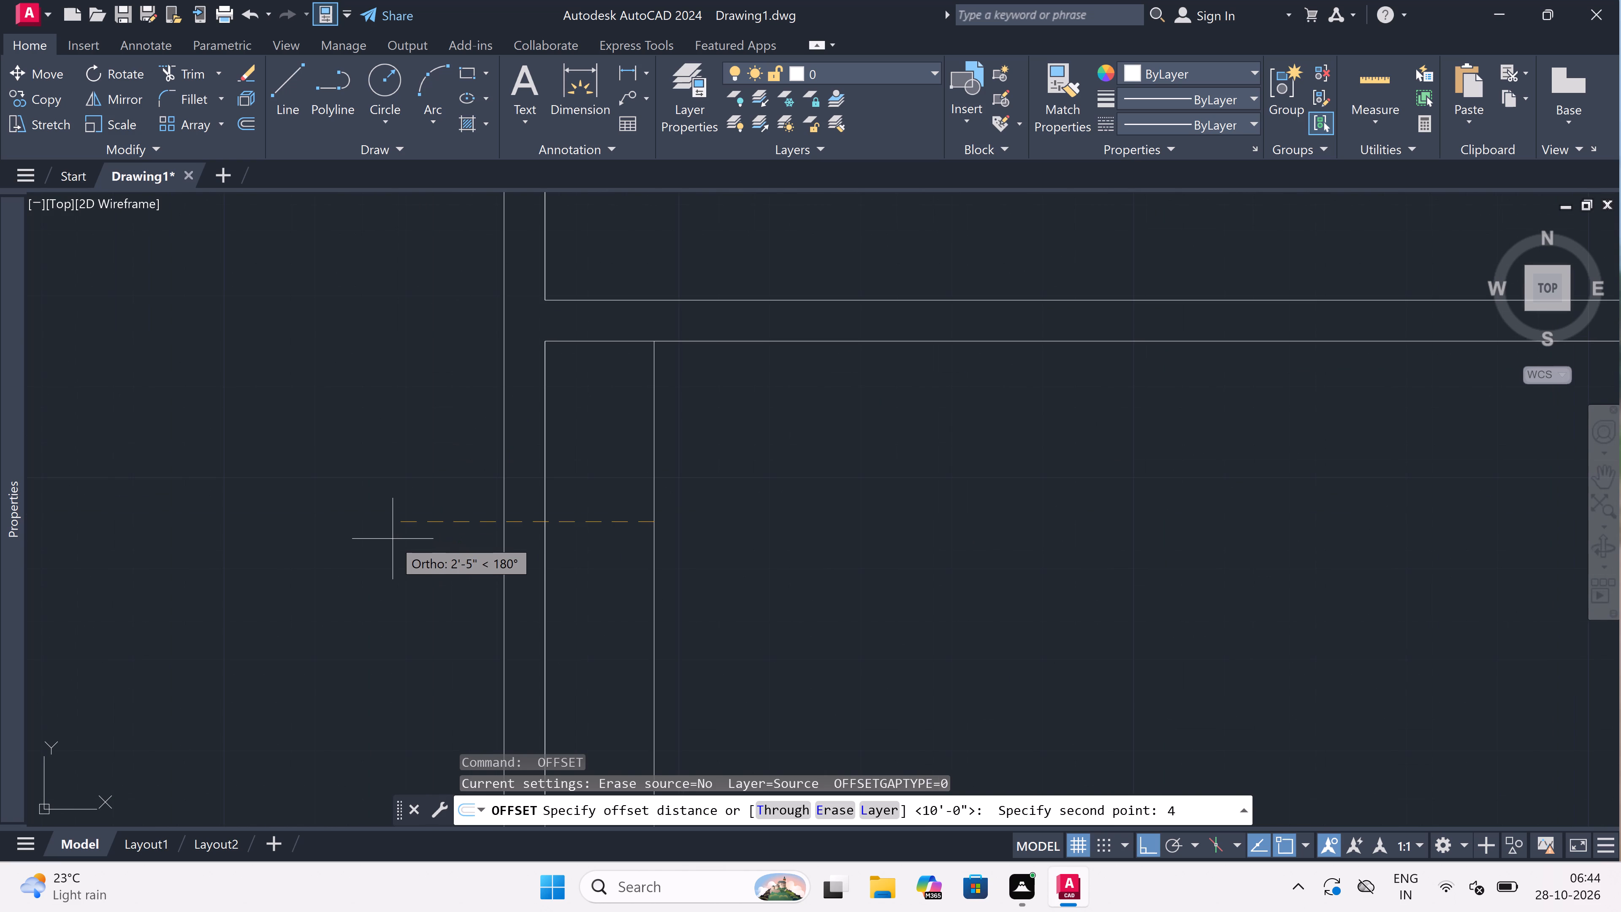
pyautogui.write('.5')
pyautogui.write('"')
pyautogui.press('space')
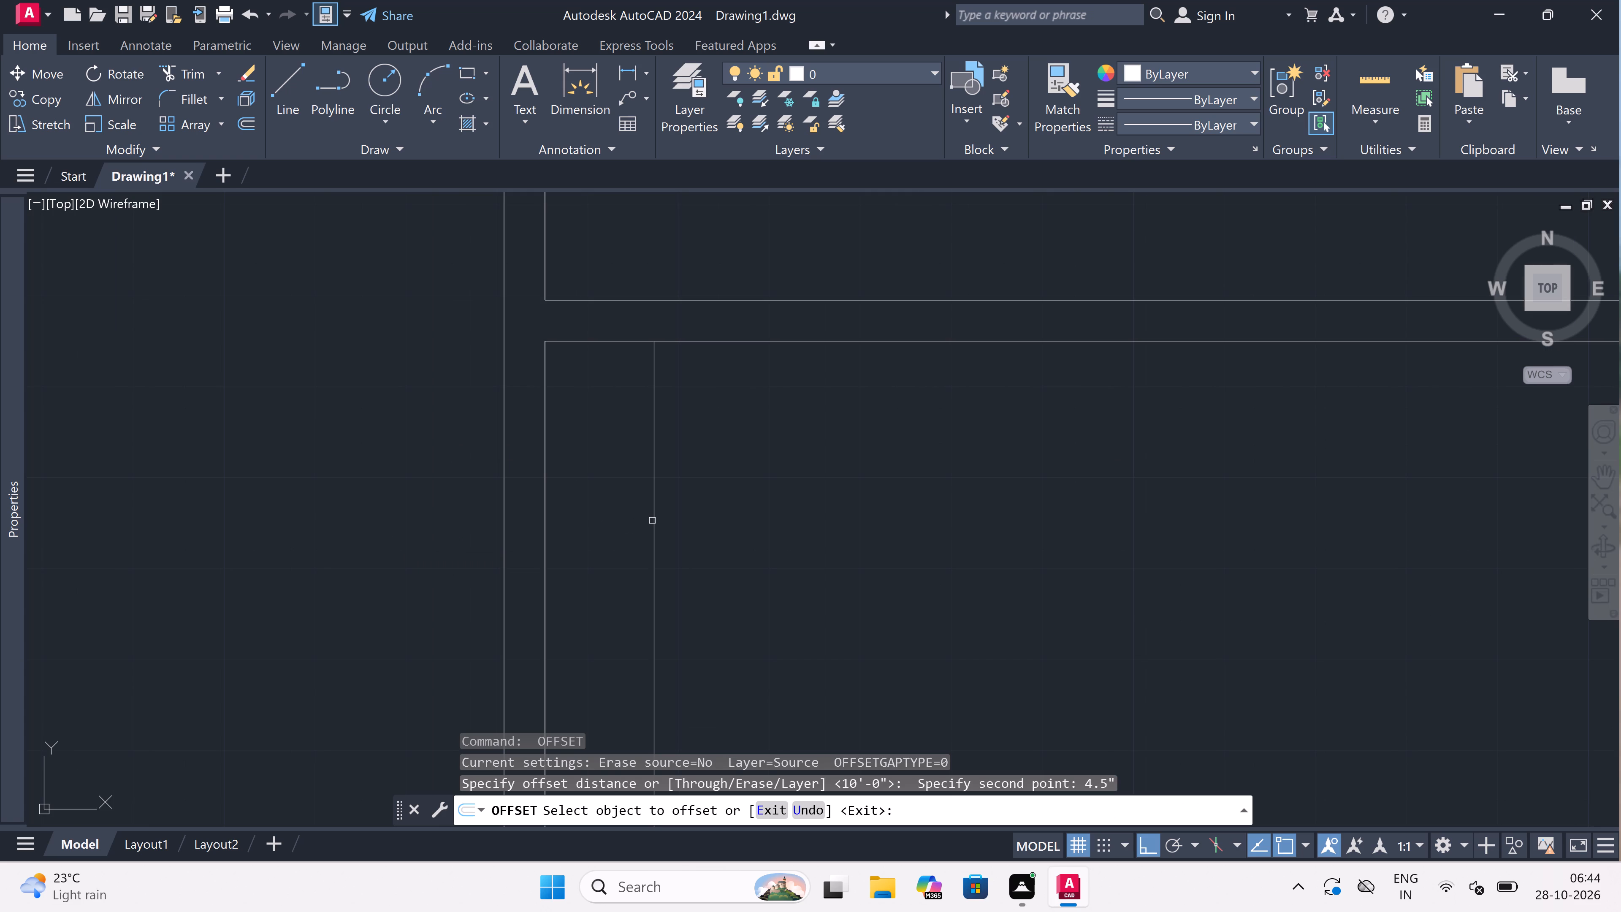
pyautogui.moveTo(652, 521); pyautogui.dragTo(644, 521)
pyautogui.click(593, 521)
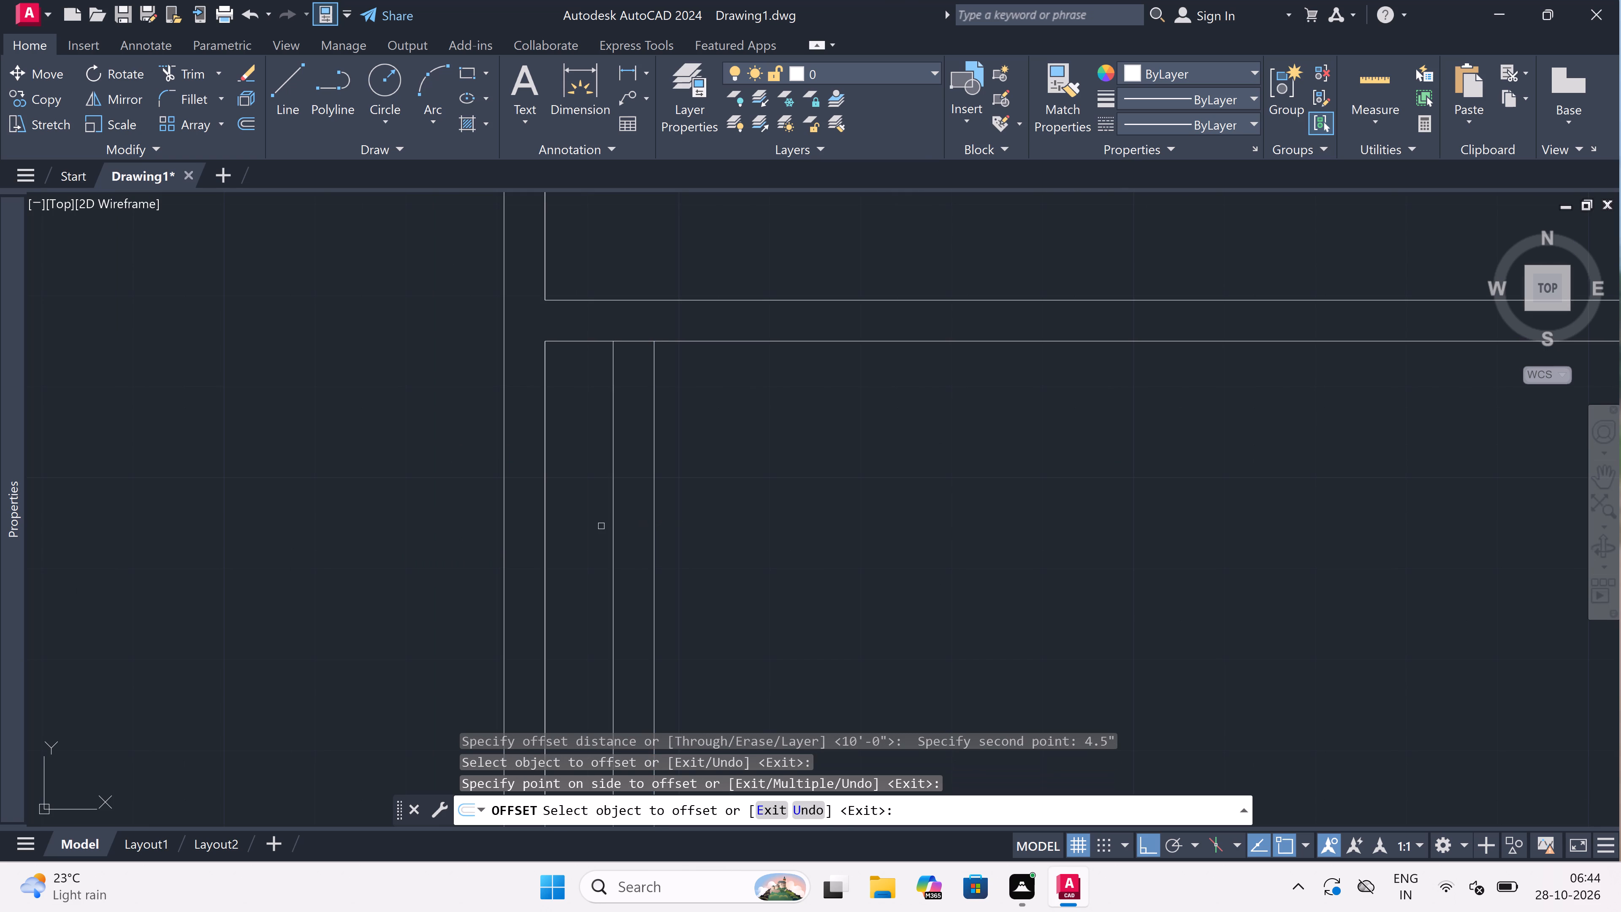
pyautogui.press('Escape')
# Extend the lower line of the leftmost room's cross wall to the outer line of the left wall.
pyautogui.write('ex')
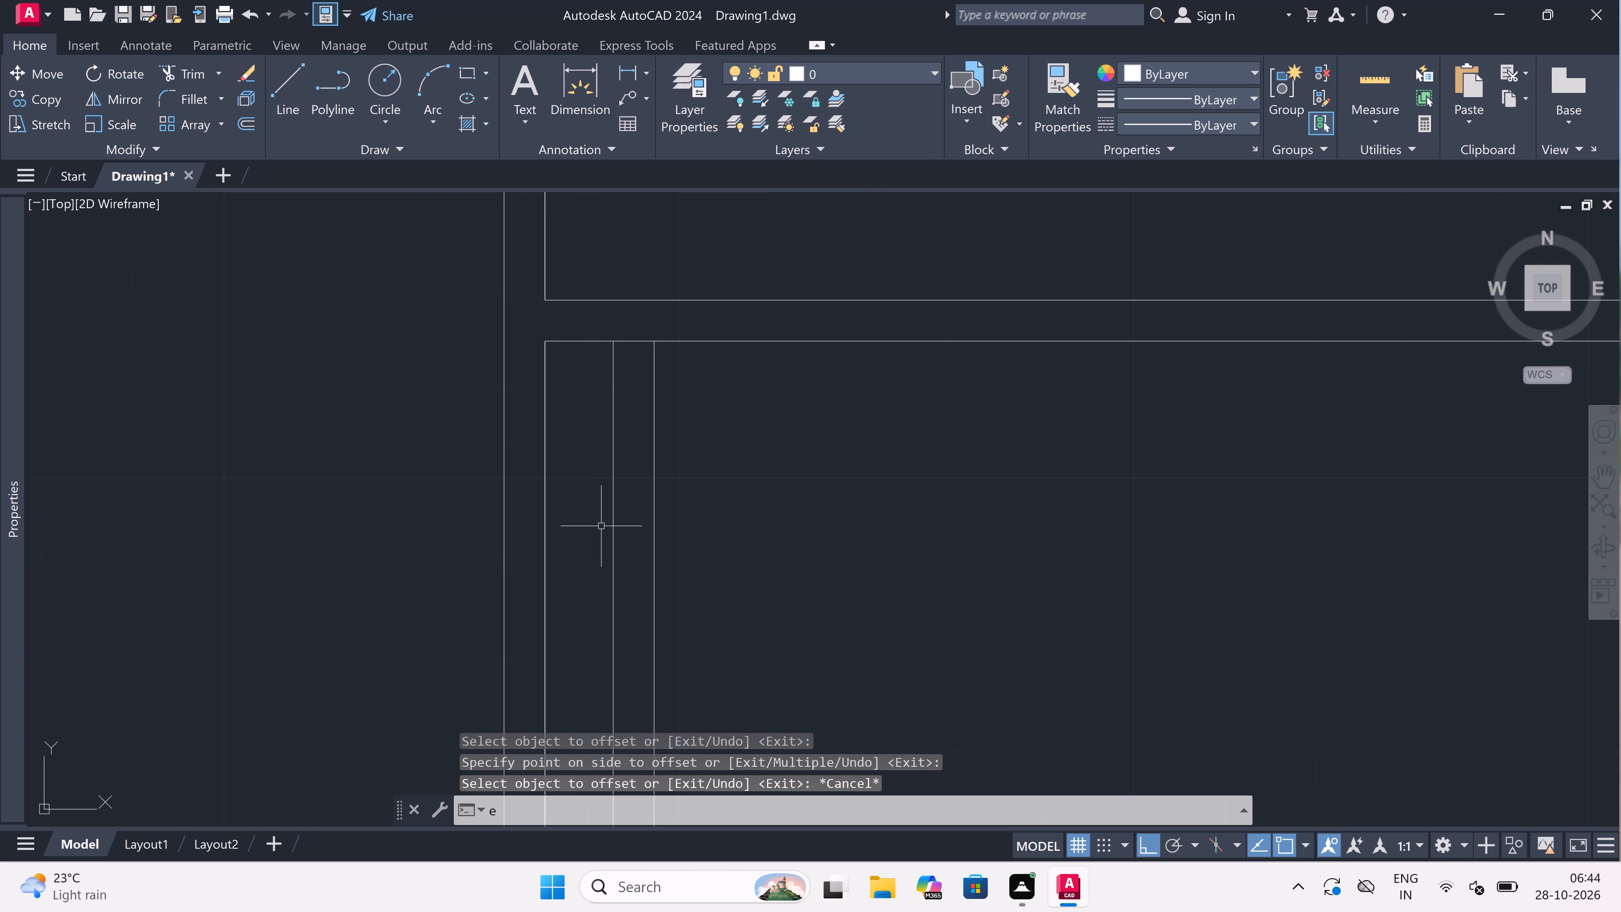
pyautogui.press('space')
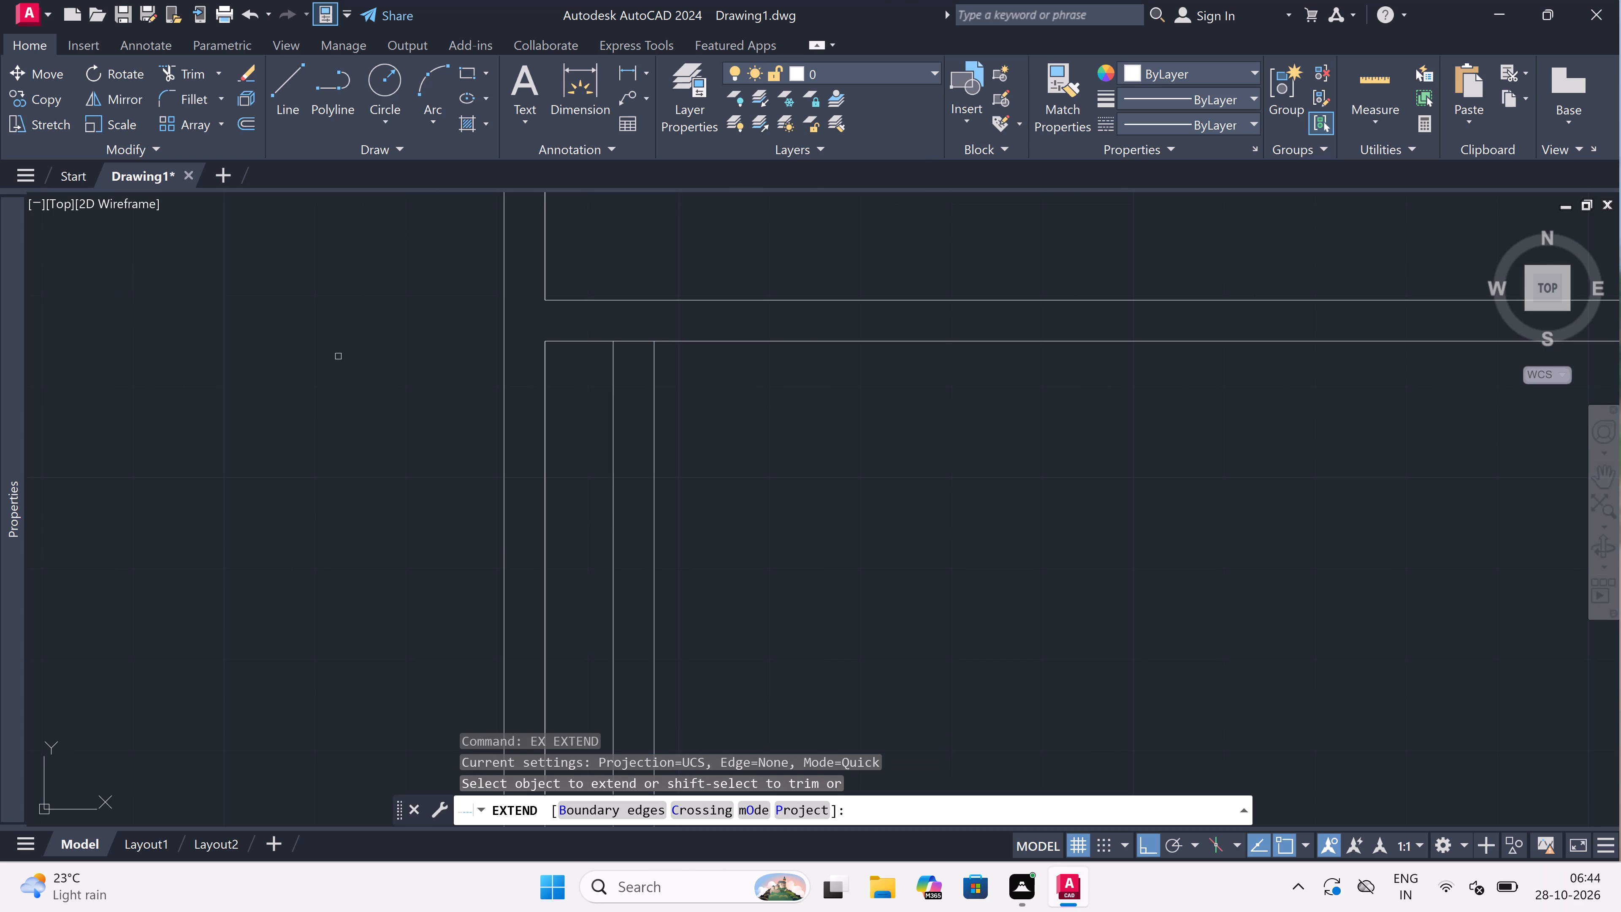
pyautogui.click(571, 336)
pyautogui.click(569, 353)
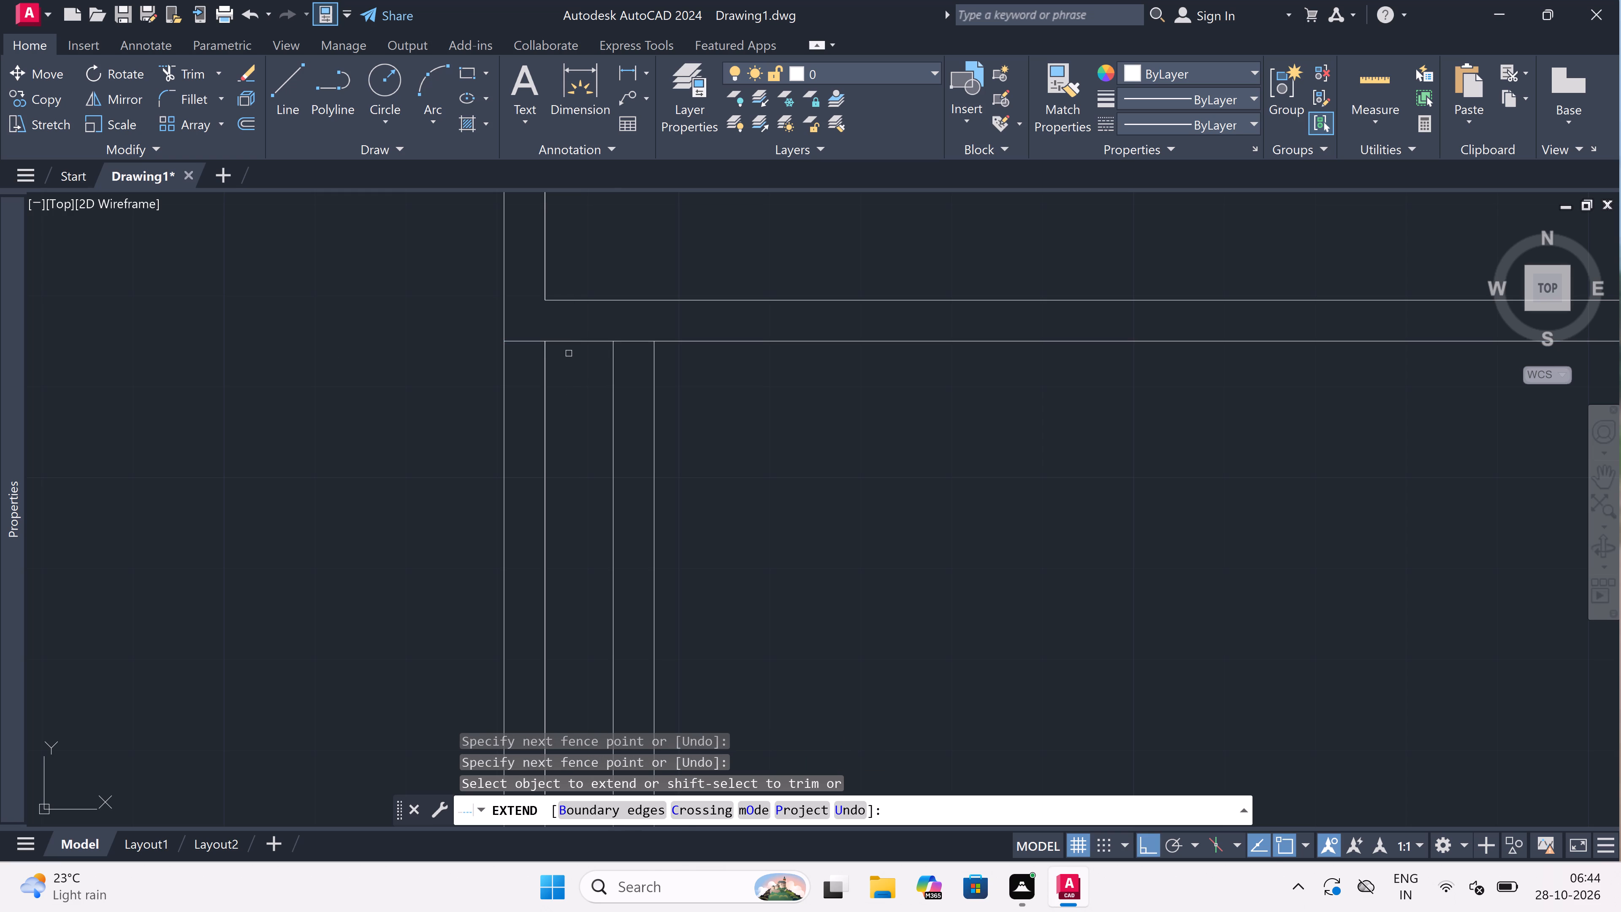
pyautogui.press('Escape')
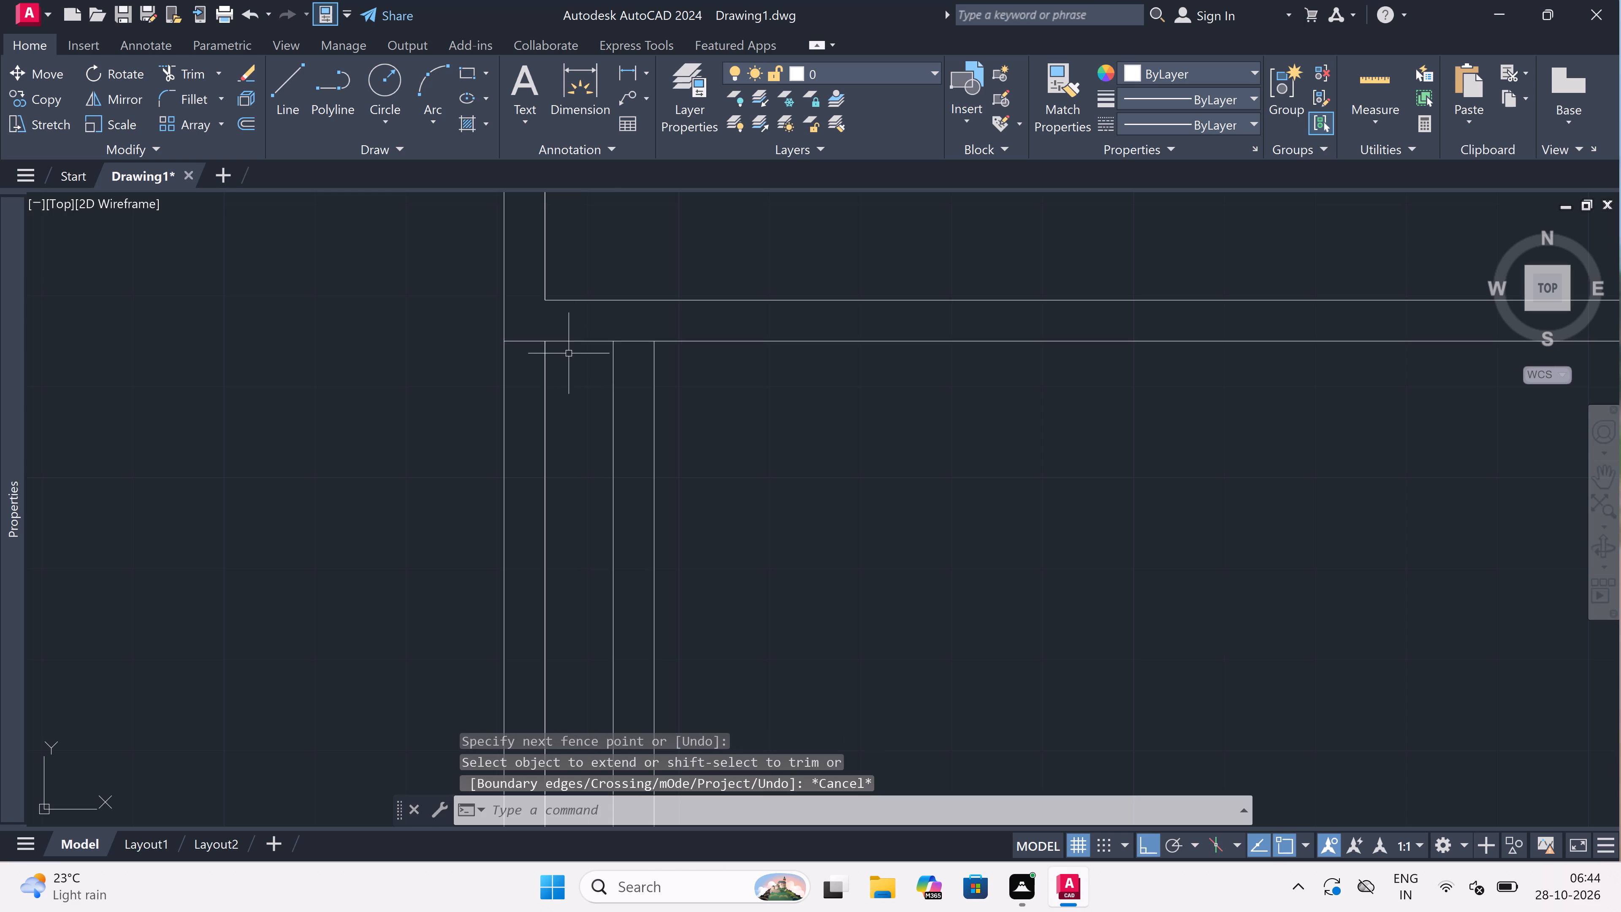
# Trim the cross wall's lower line between the inset wall's lines and remove both old left wall lines below the cross wall.
pyautogui.write('tr')
pyautogui.press('space')
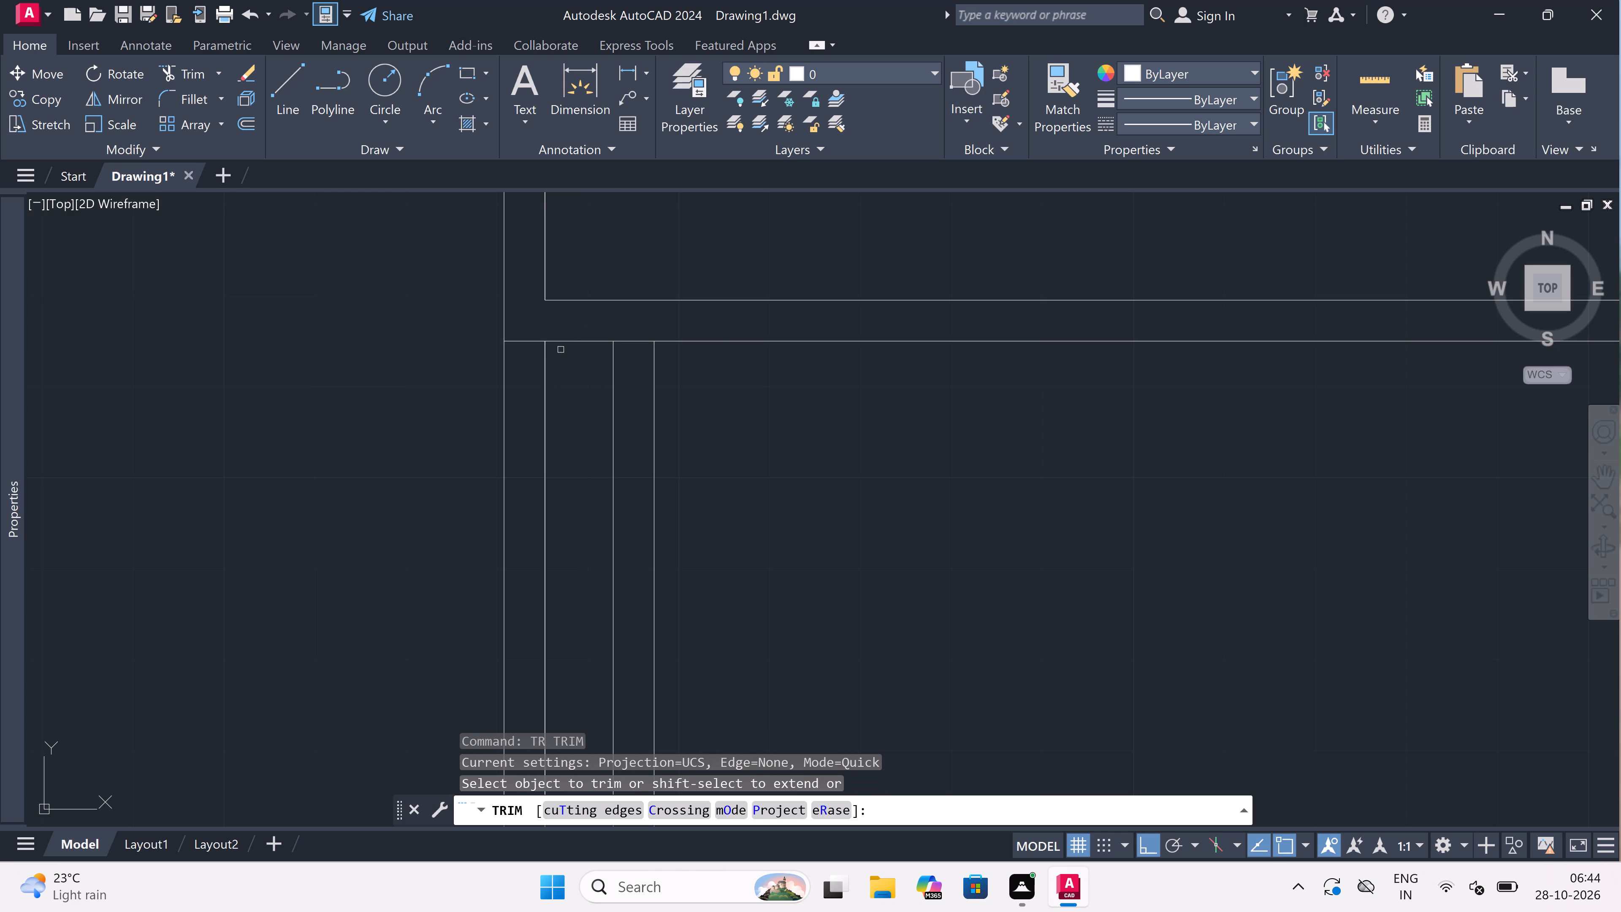
pyautogui.click(634, 321)
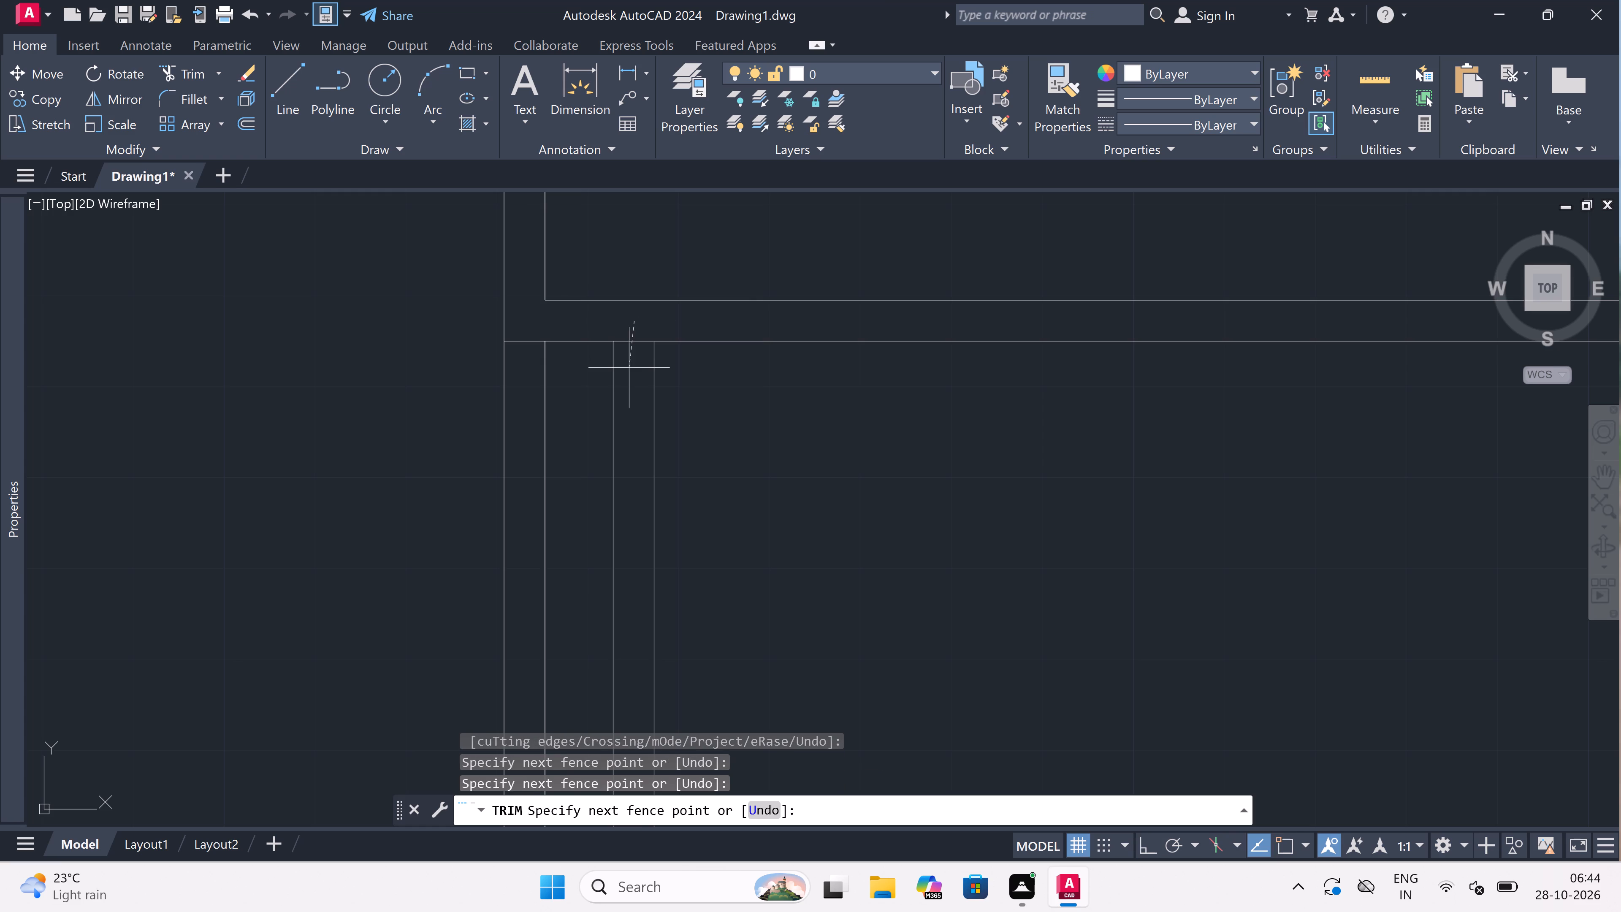
pyautogui.click(633, 371)
pyautogui.click(565, 425)
pyautogui.click(281, 530)
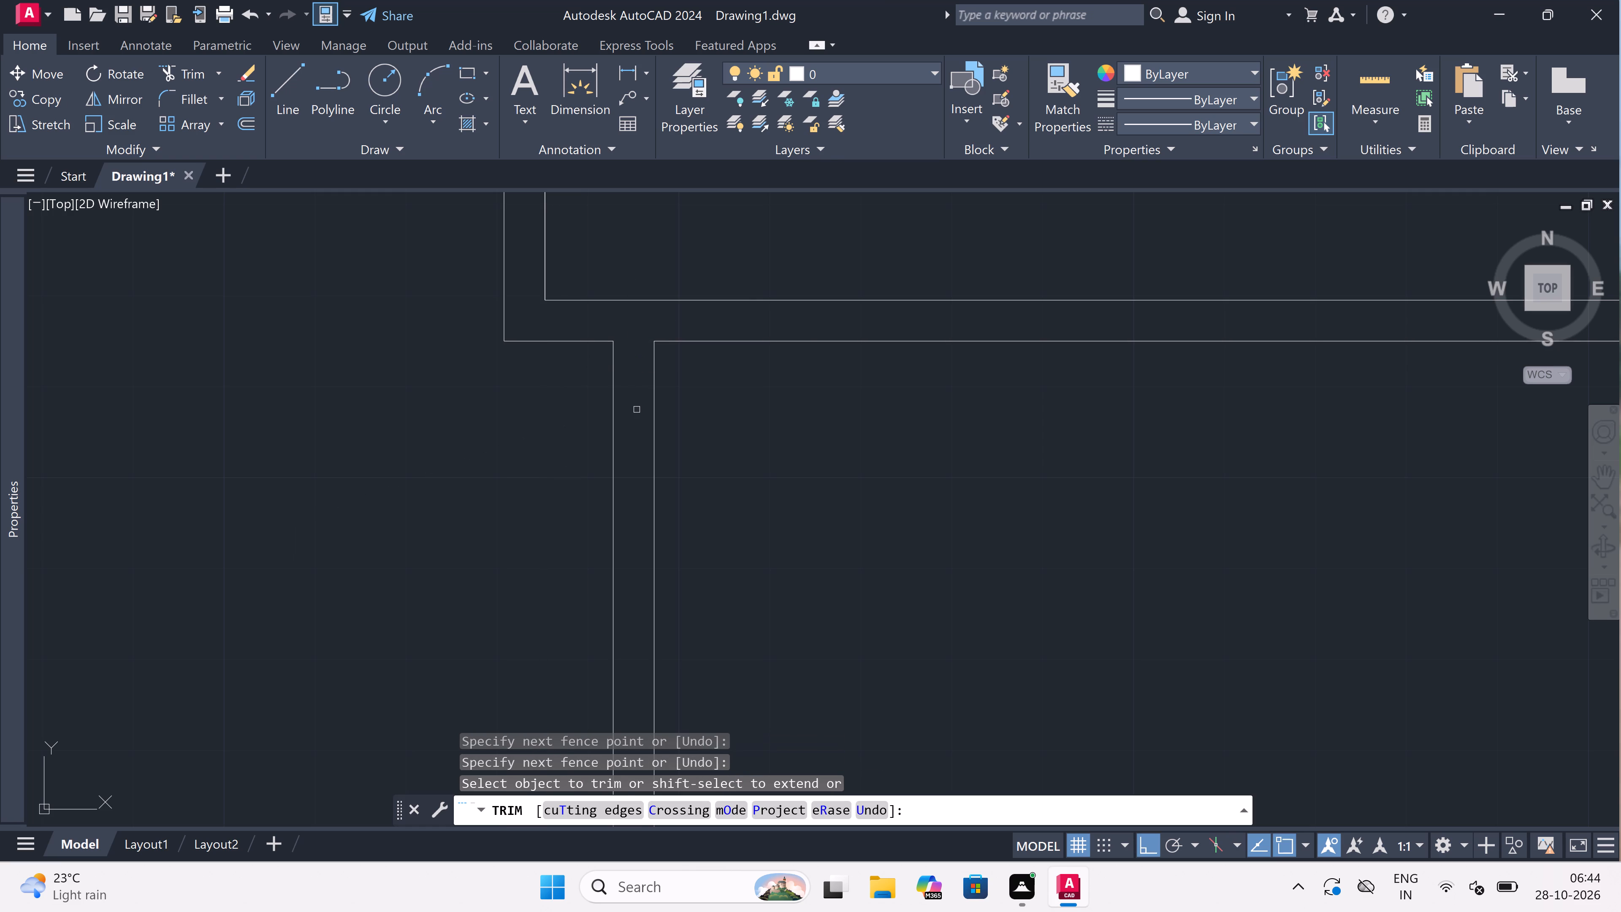
pyautogui.scroll(-4, 637, 410)
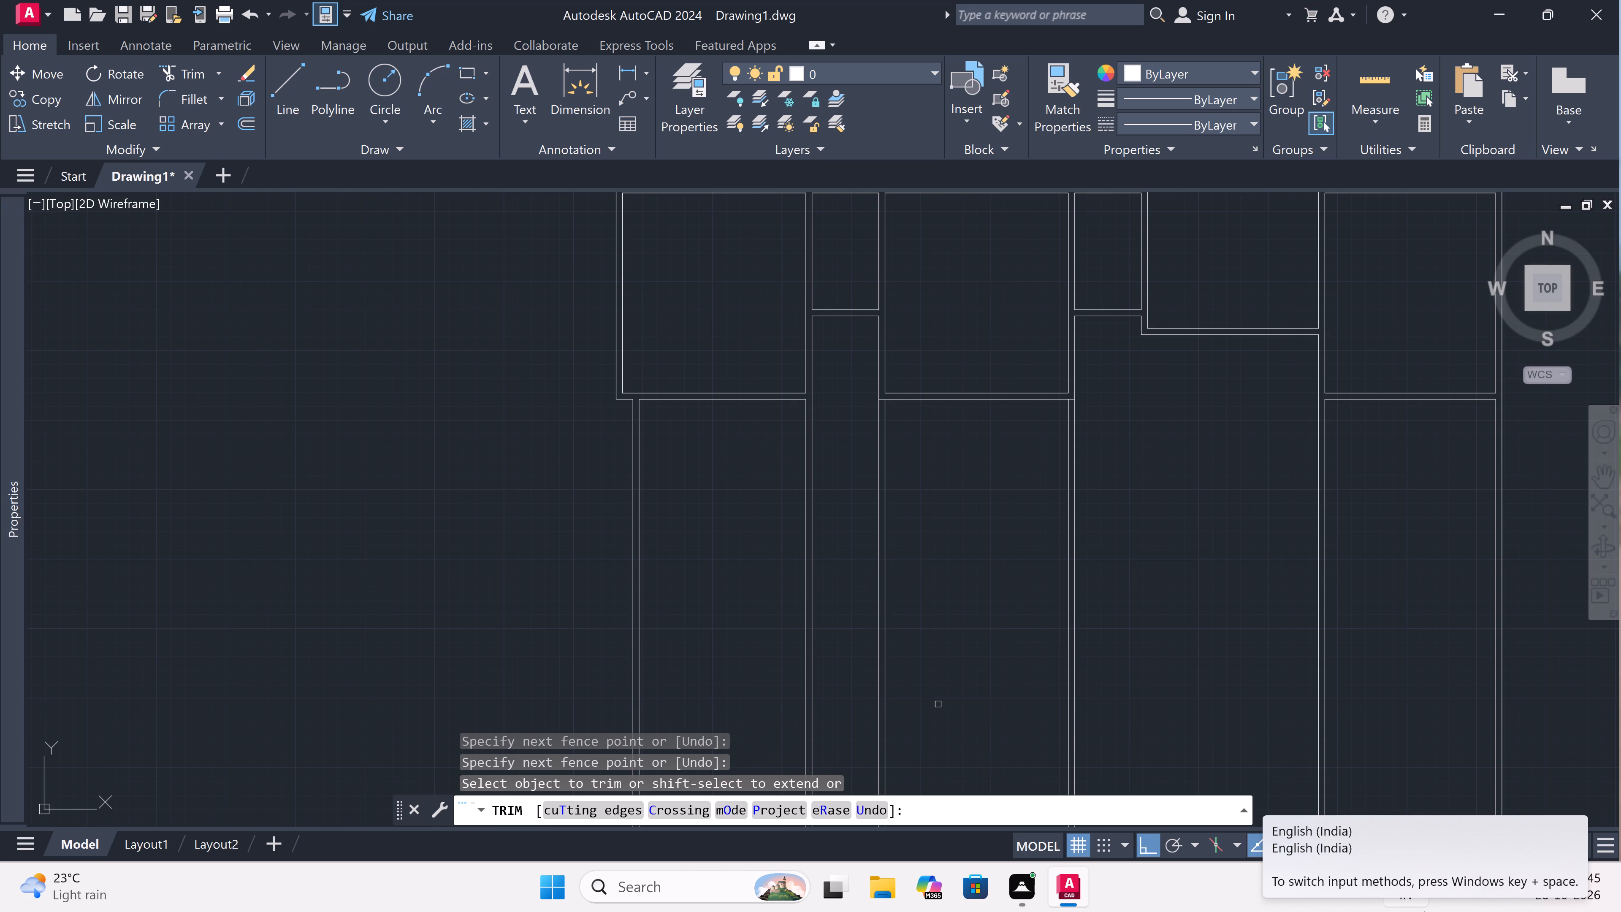
pyautogui.scroll(-4, 1363, 712)
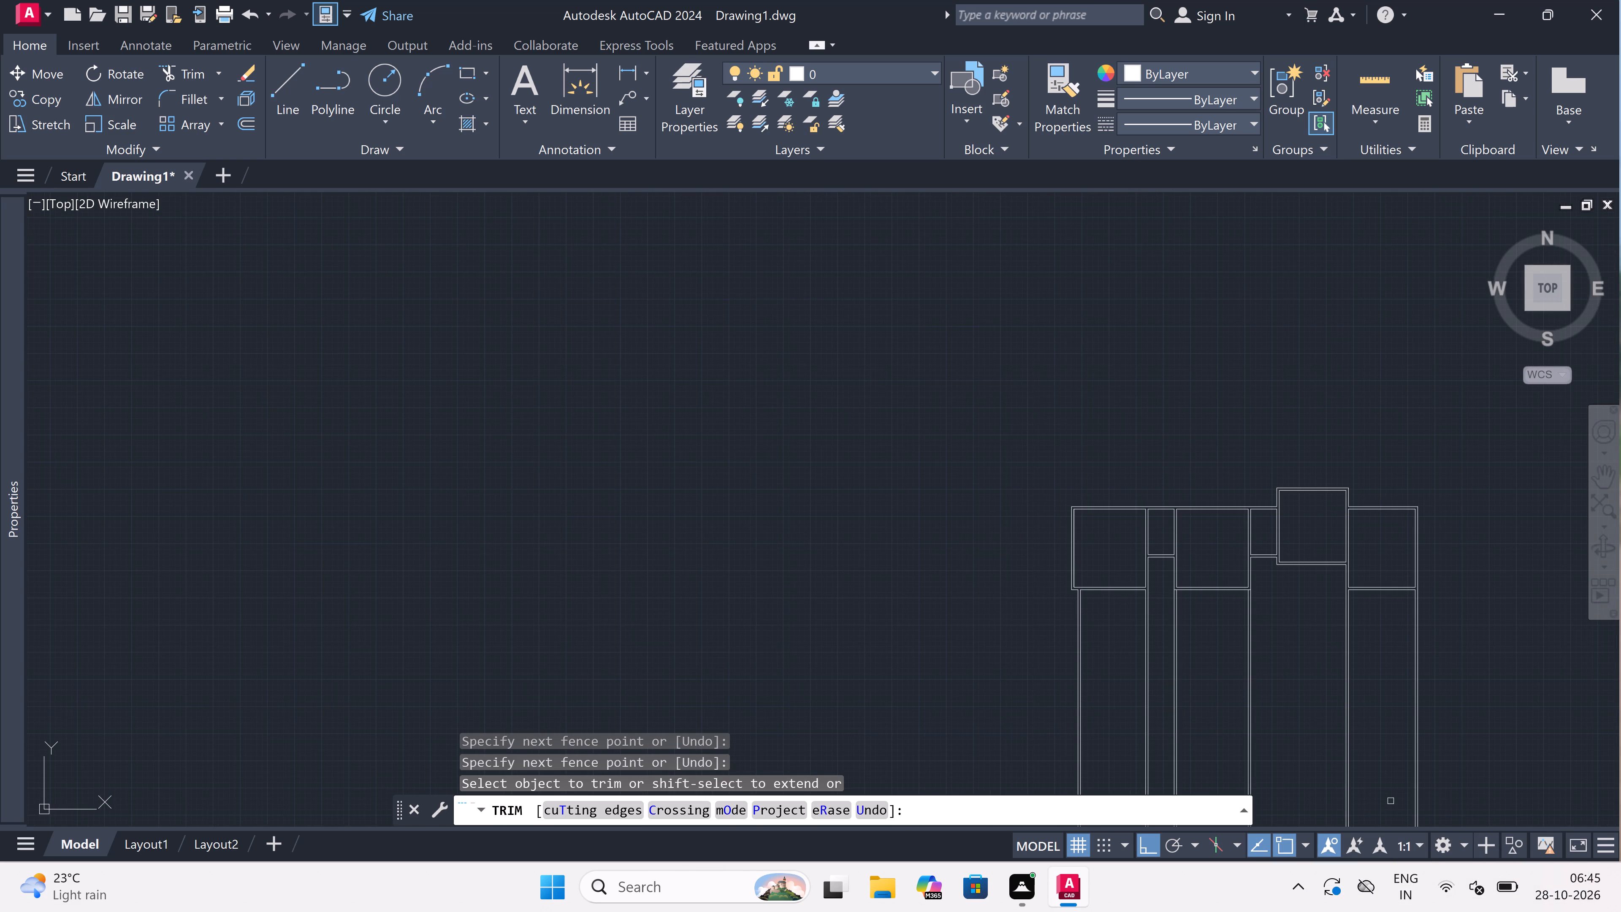
pyautogui.scroll(-2, 617, 600)
pyautogui.scroll(2, 714, 600)
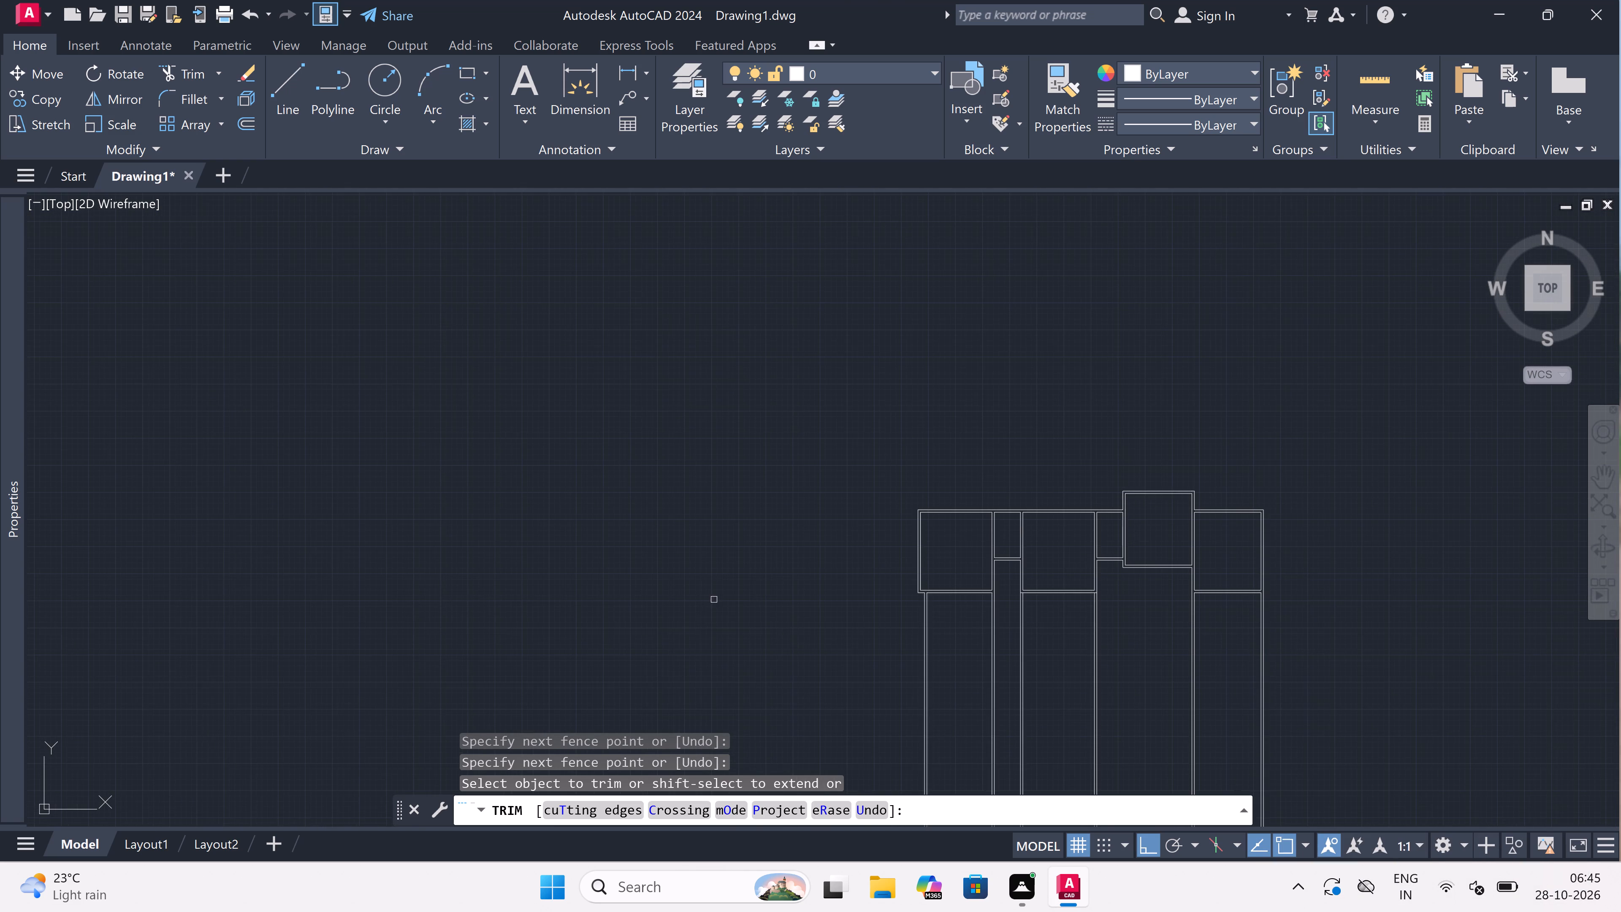
pyautogui.scroll(-1, 847, 593)
pyautogui.scroll(2, 950, 600)
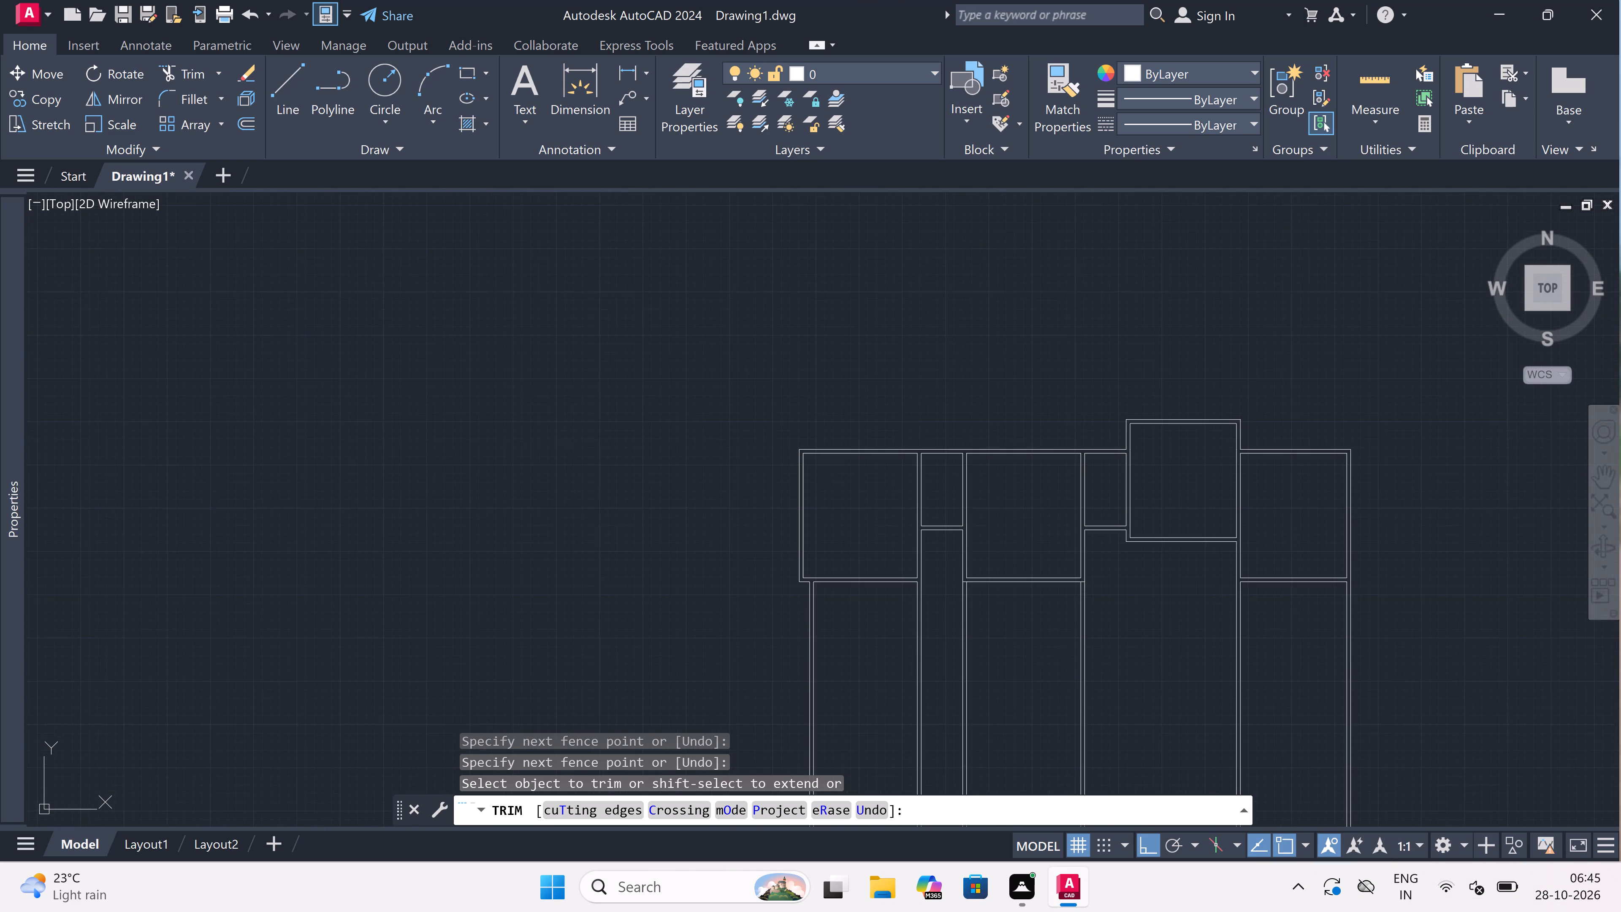
pyautogui.scroll(2, 878, 590)
pyautogui.press('Escape')
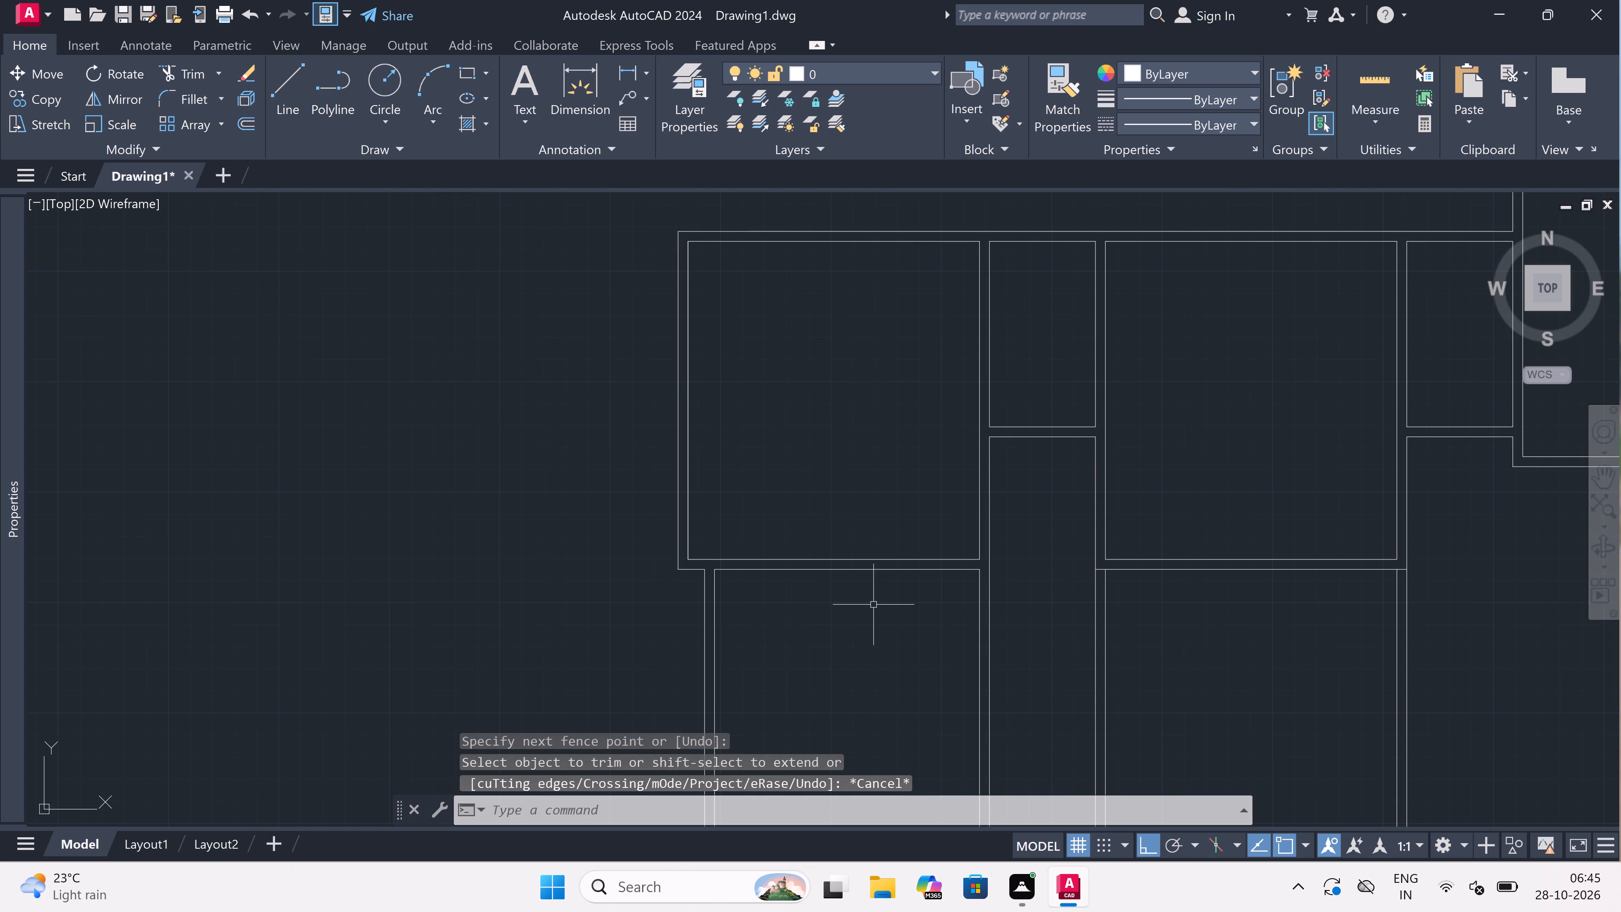
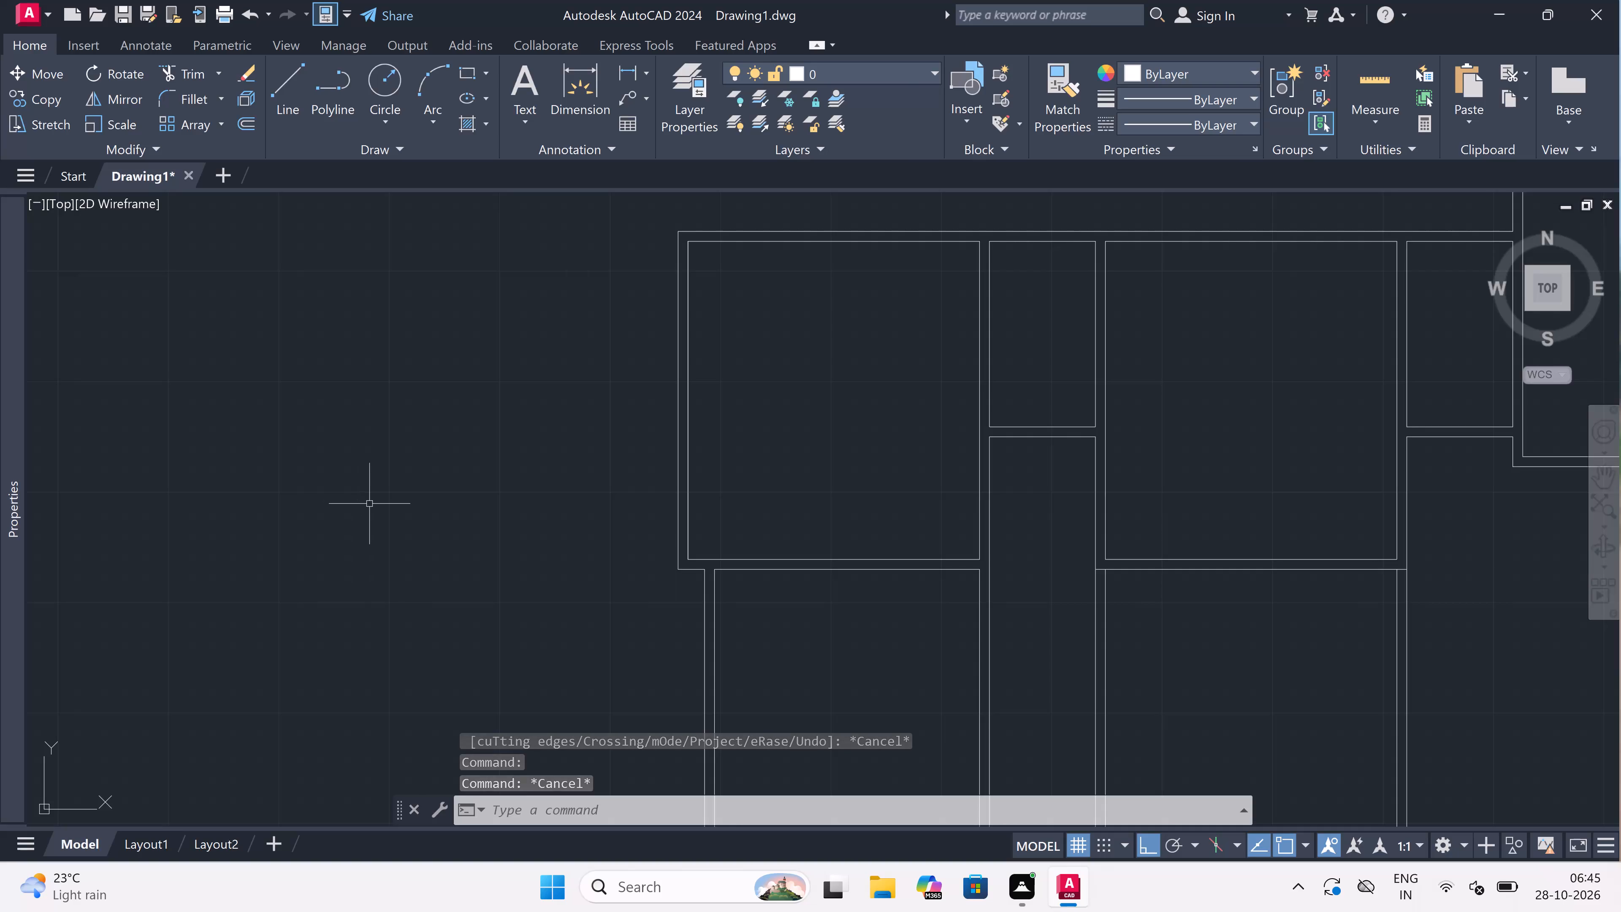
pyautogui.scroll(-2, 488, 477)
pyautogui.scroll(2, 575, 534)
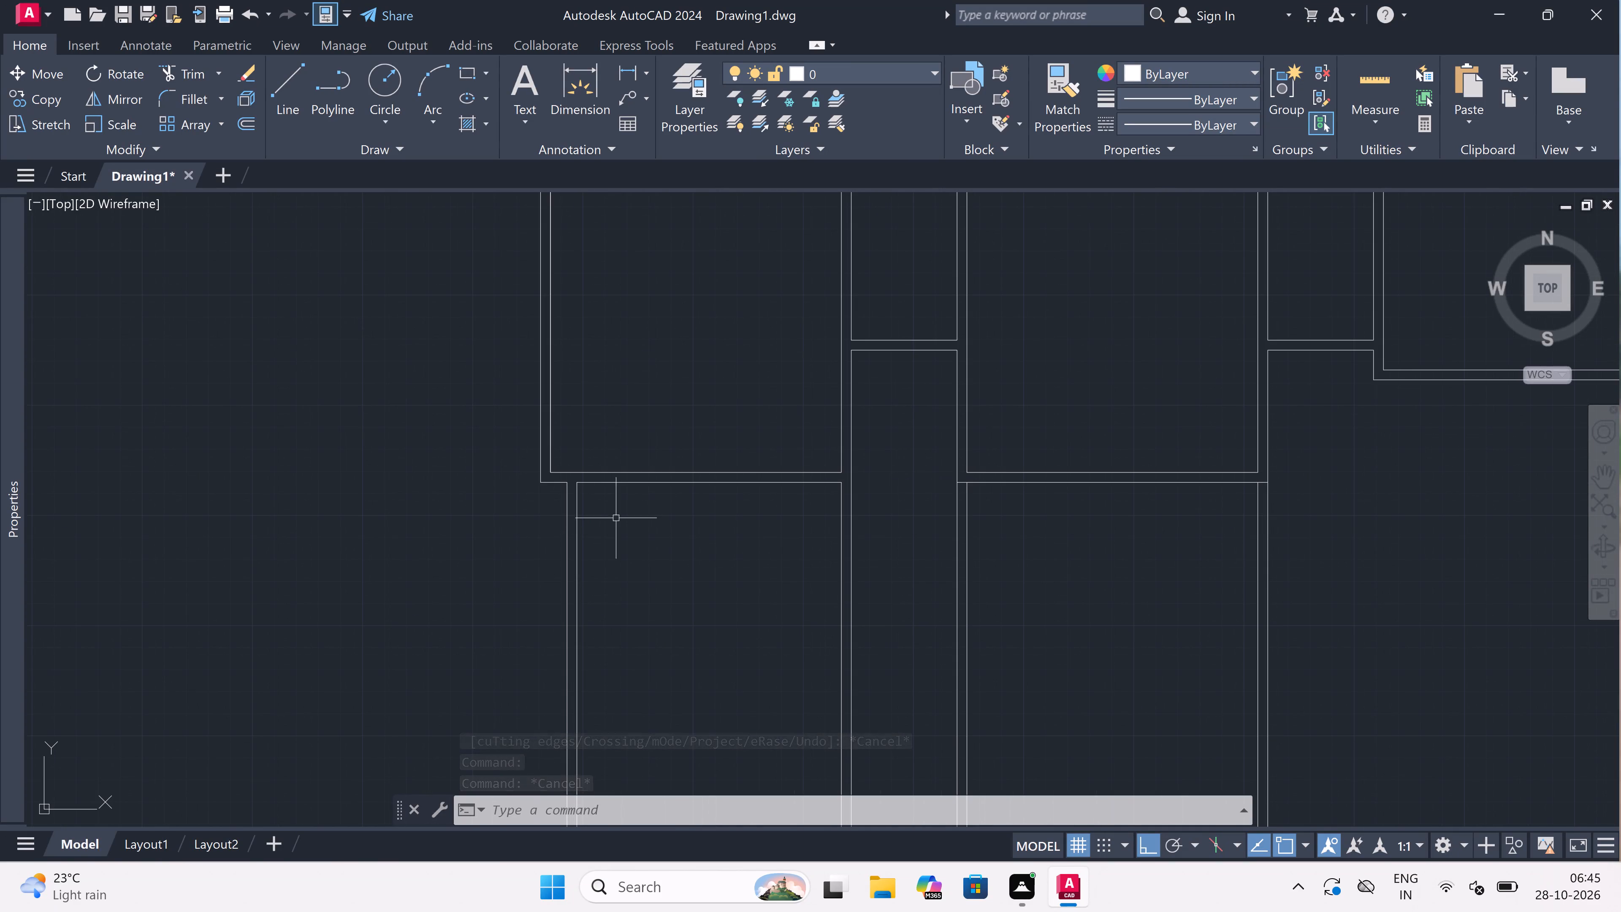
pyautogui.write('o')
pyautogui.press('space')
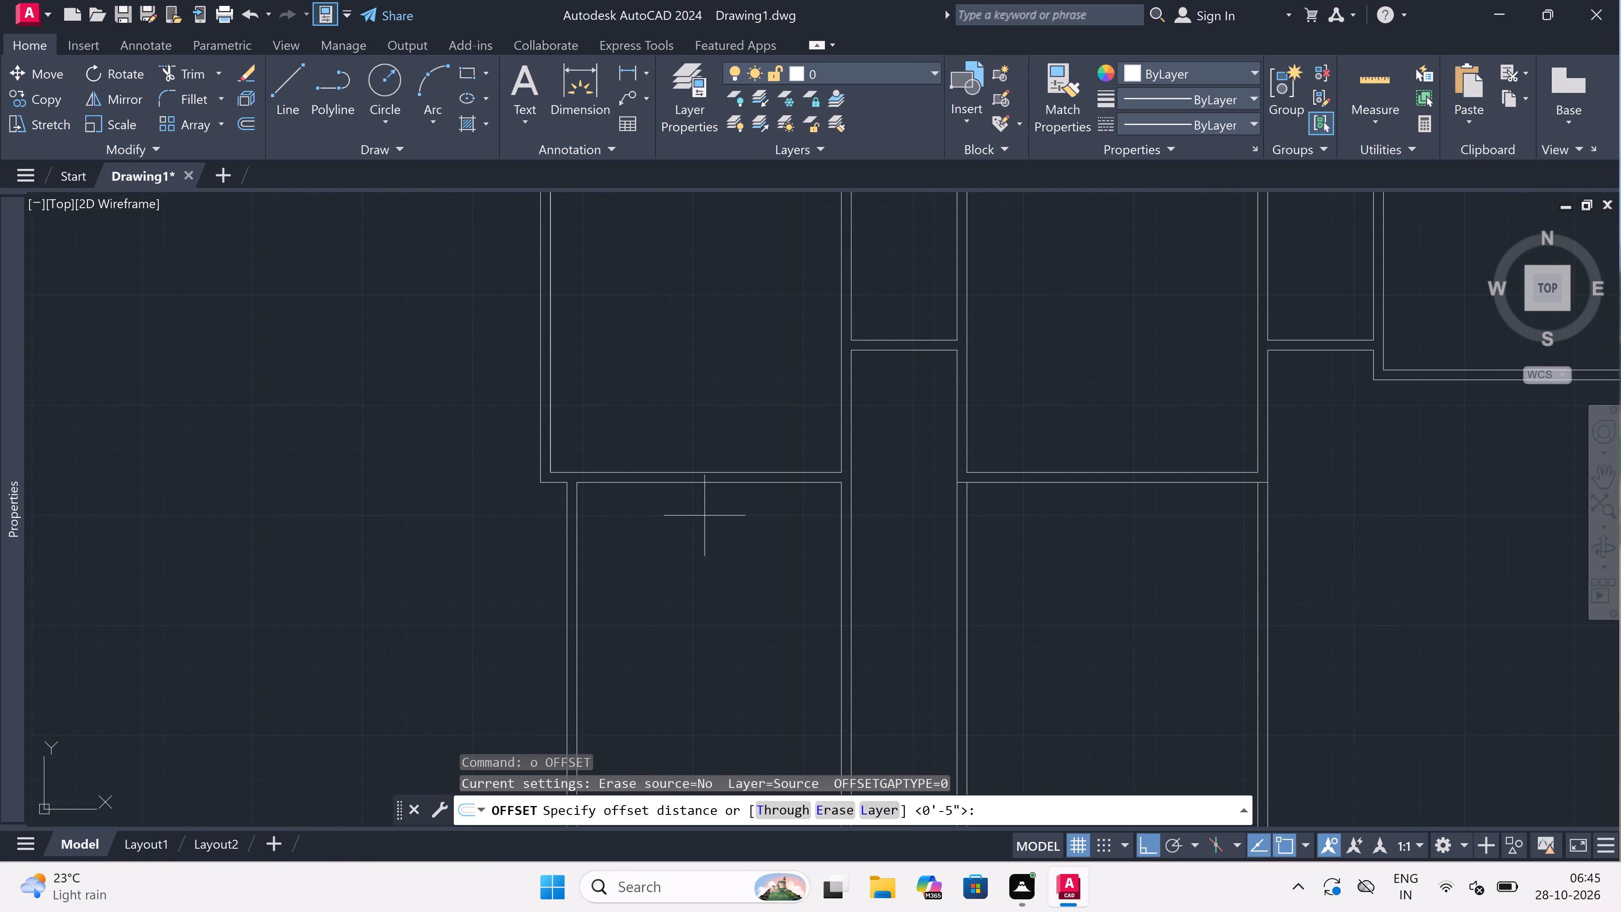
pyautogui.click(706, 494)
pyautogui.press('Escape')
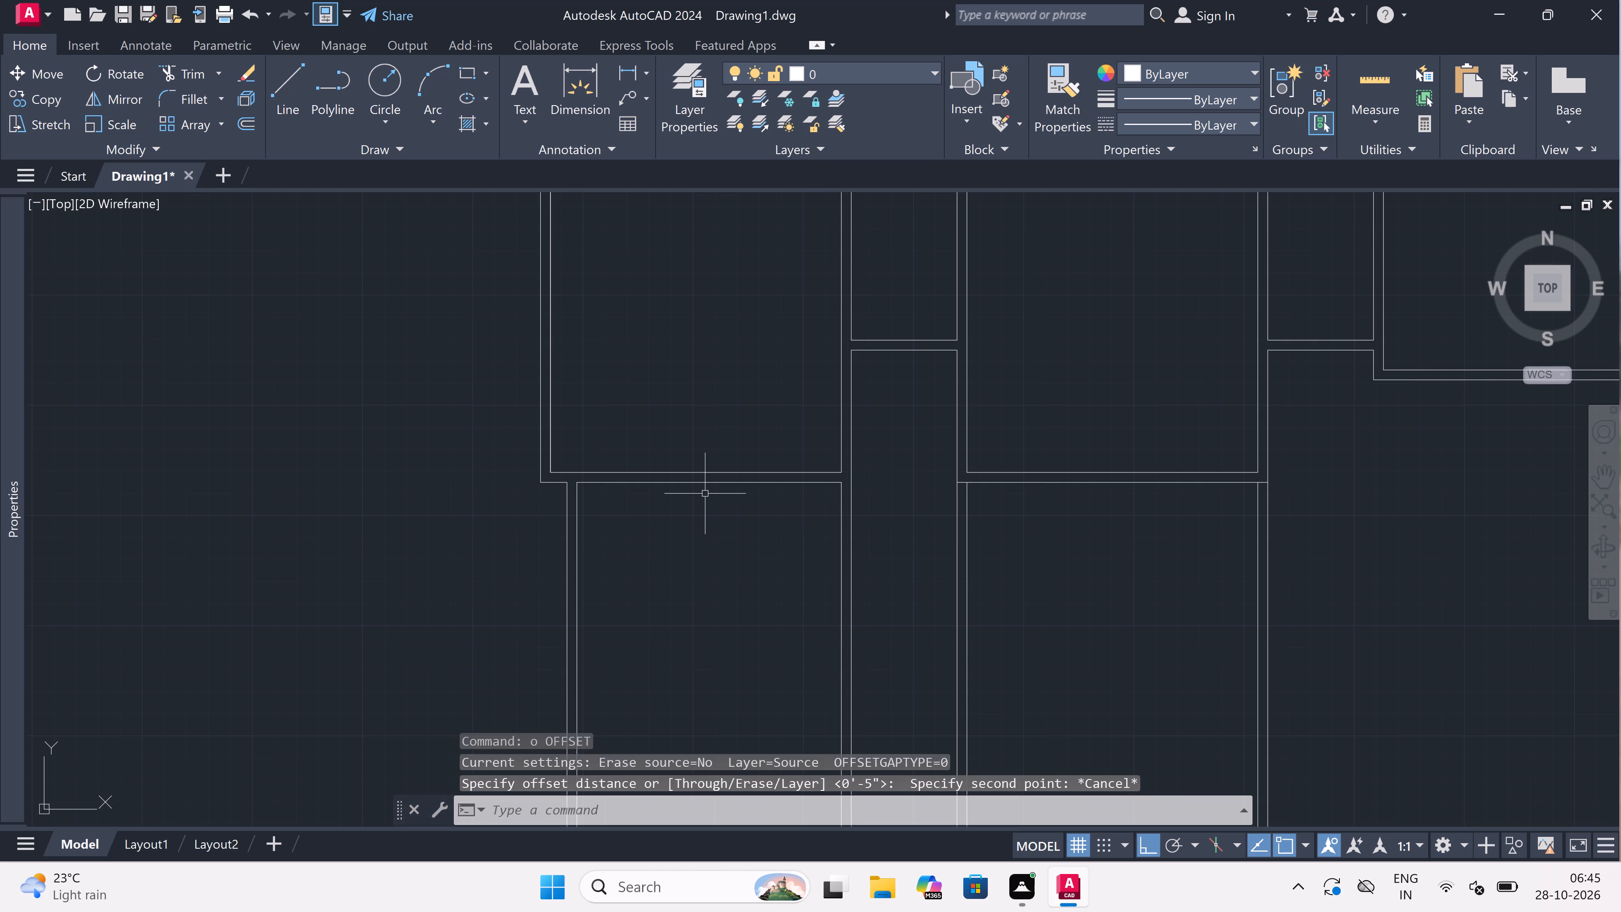
# Offset the lower line of the leftmost room's cross wall 7'6" downward between the inset wall and the first partition.
pyautogui.press('space')
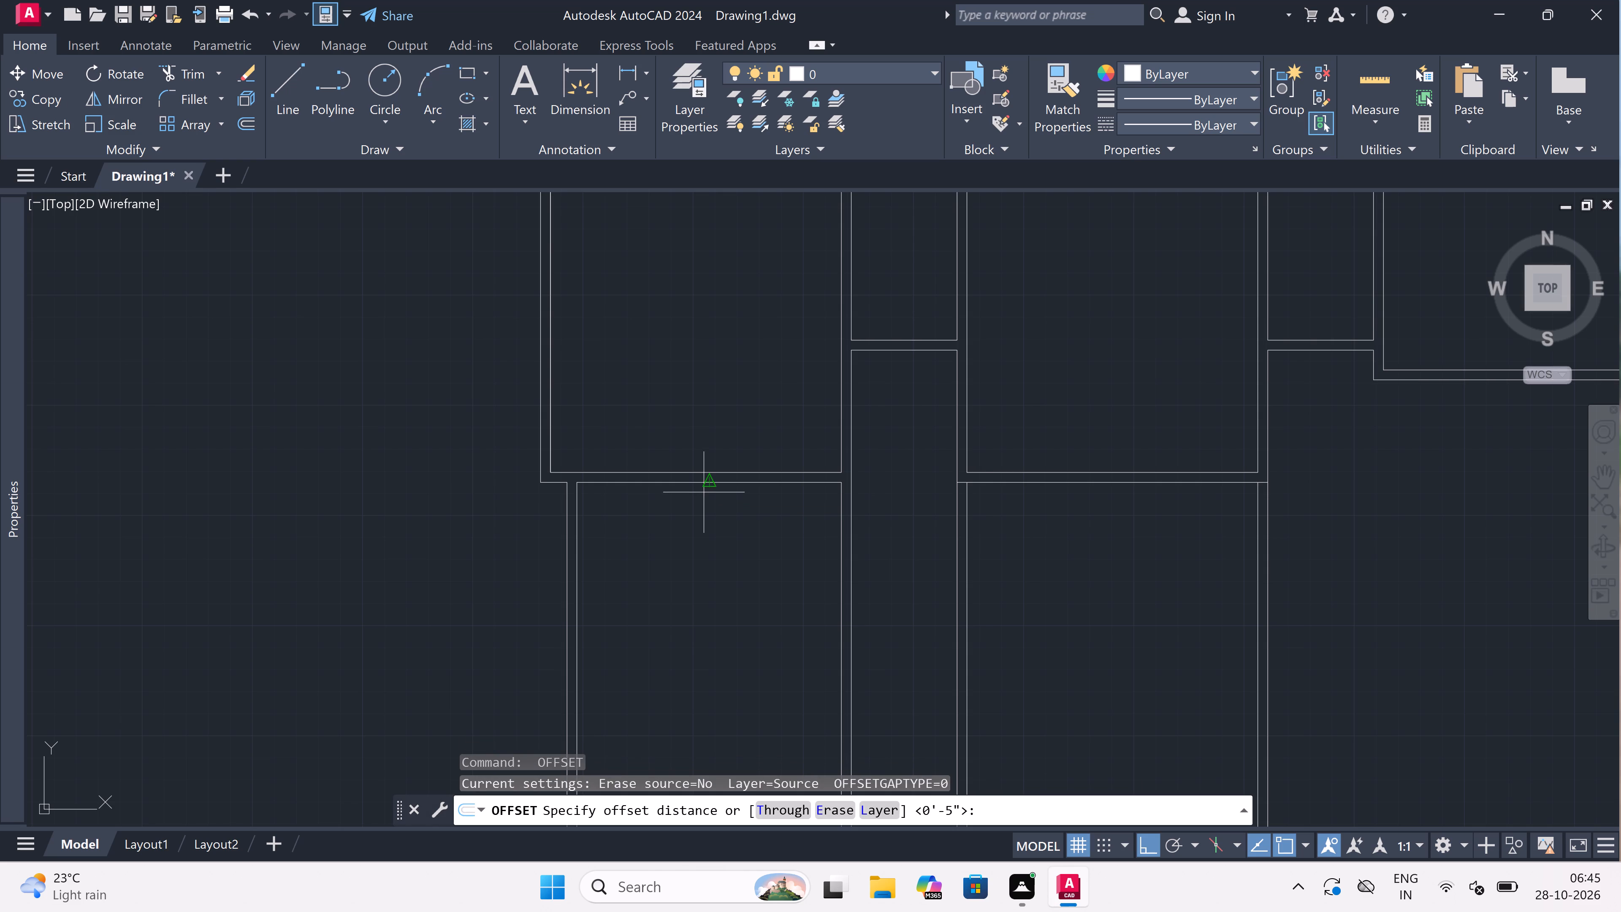
pyautogui.moveTo(710, 478); pyautogui.dragTo(711, 483)
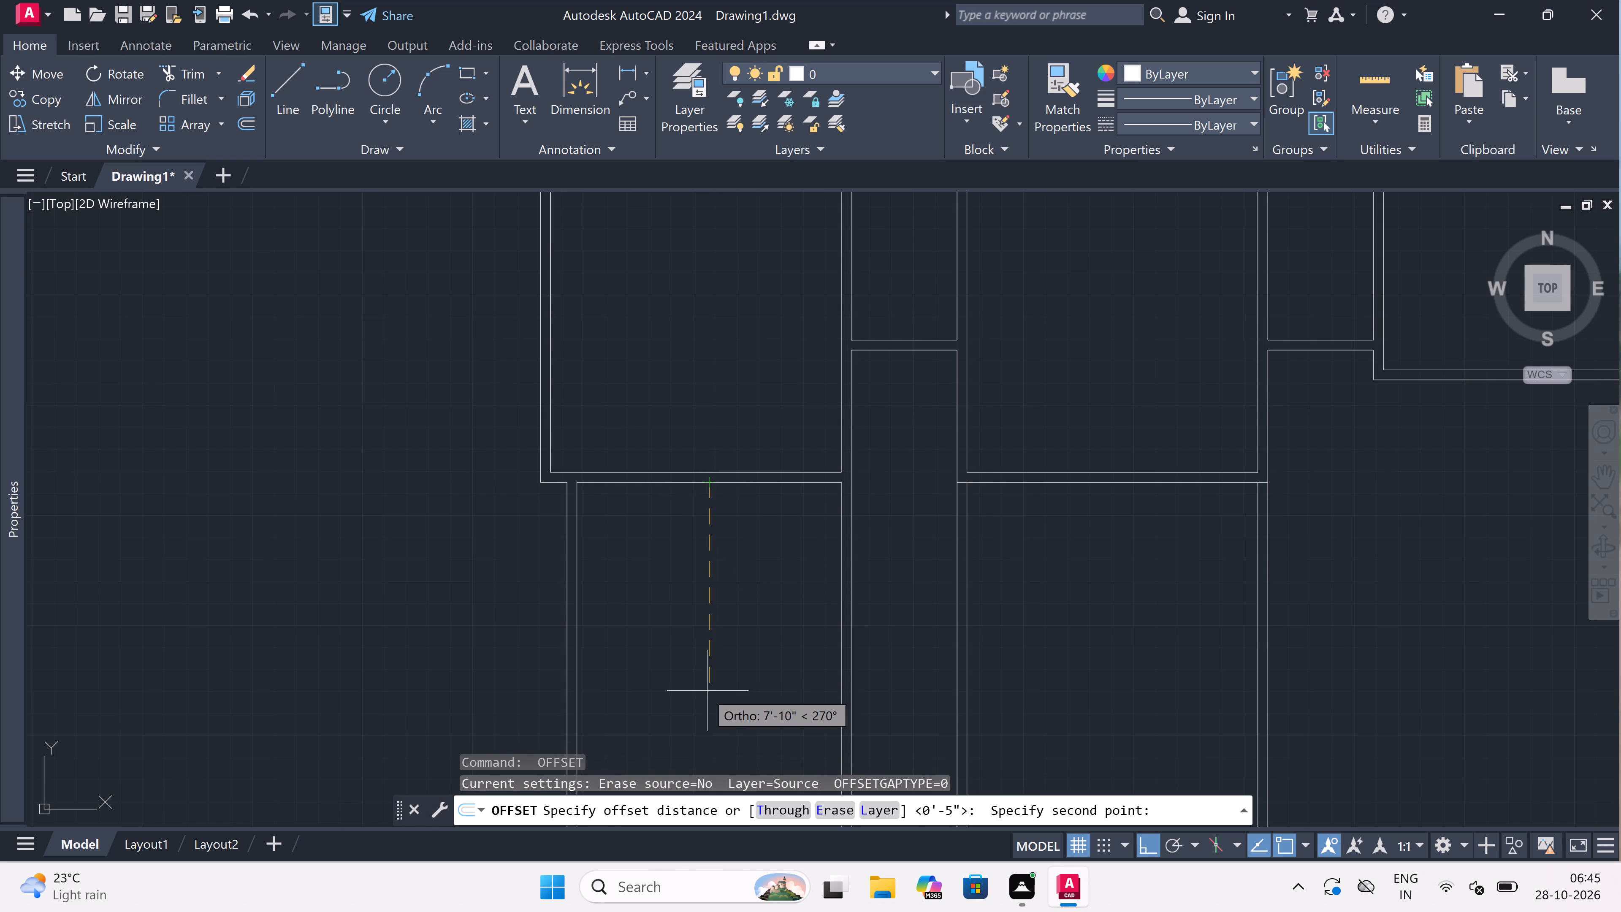
pyautogui.press('7')
pyautogui.press("'")
pyautogui.press('6')
pyautogui.hotkey('shift', '"')
pyautogui.press('space')
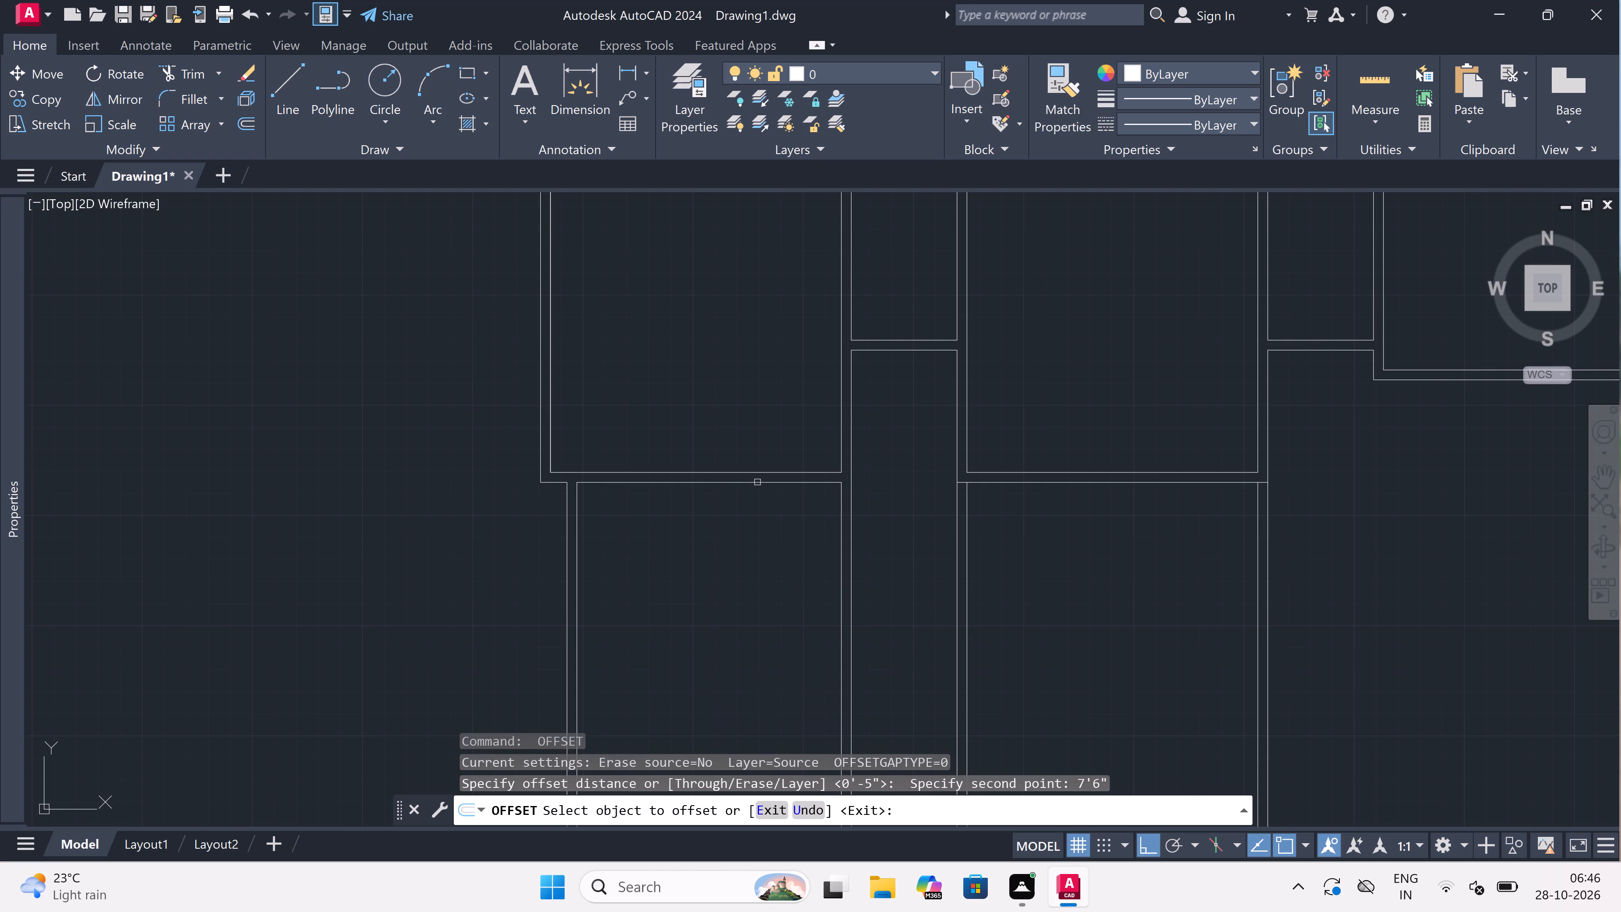
pyautogui.moveTo(757, 482); pyautogui.dragTo(757, 494)
pyautogui.click(748, 589)
pyautogui.press('Escape')
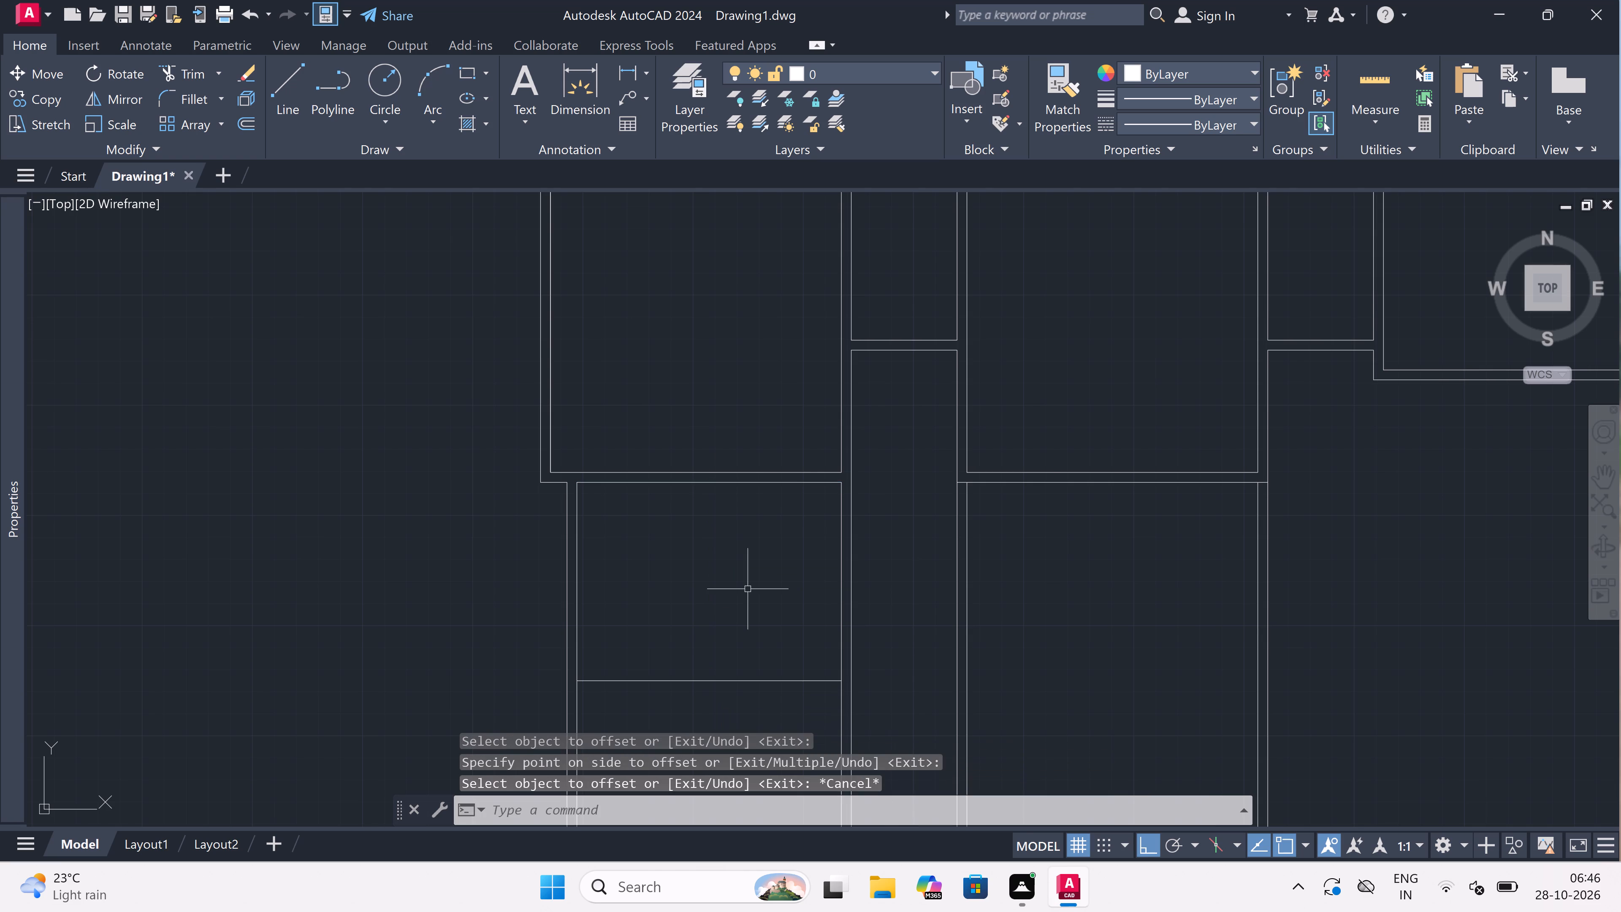
# Offset the new horizontal line 4.5" downward to form a second cross wall in the leftmost bay.
pyautogui.scroll(-2, 748, 589)
pyautogui.scroll(2, 736, 621)
pyautogui.press('space')
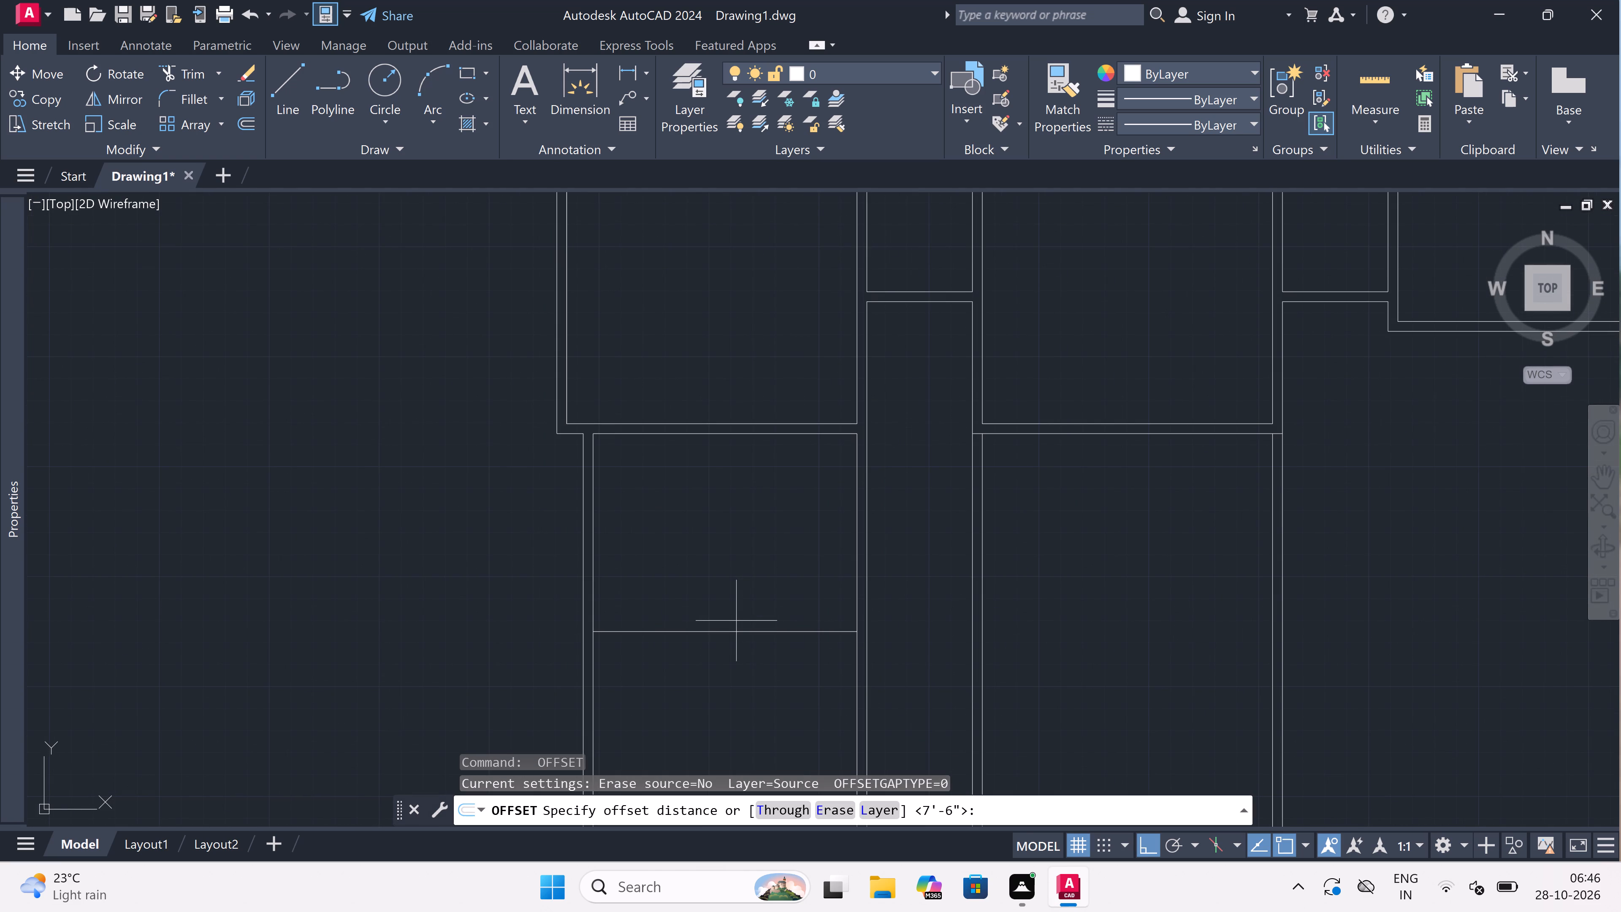
pyautogui.click(725, 635)
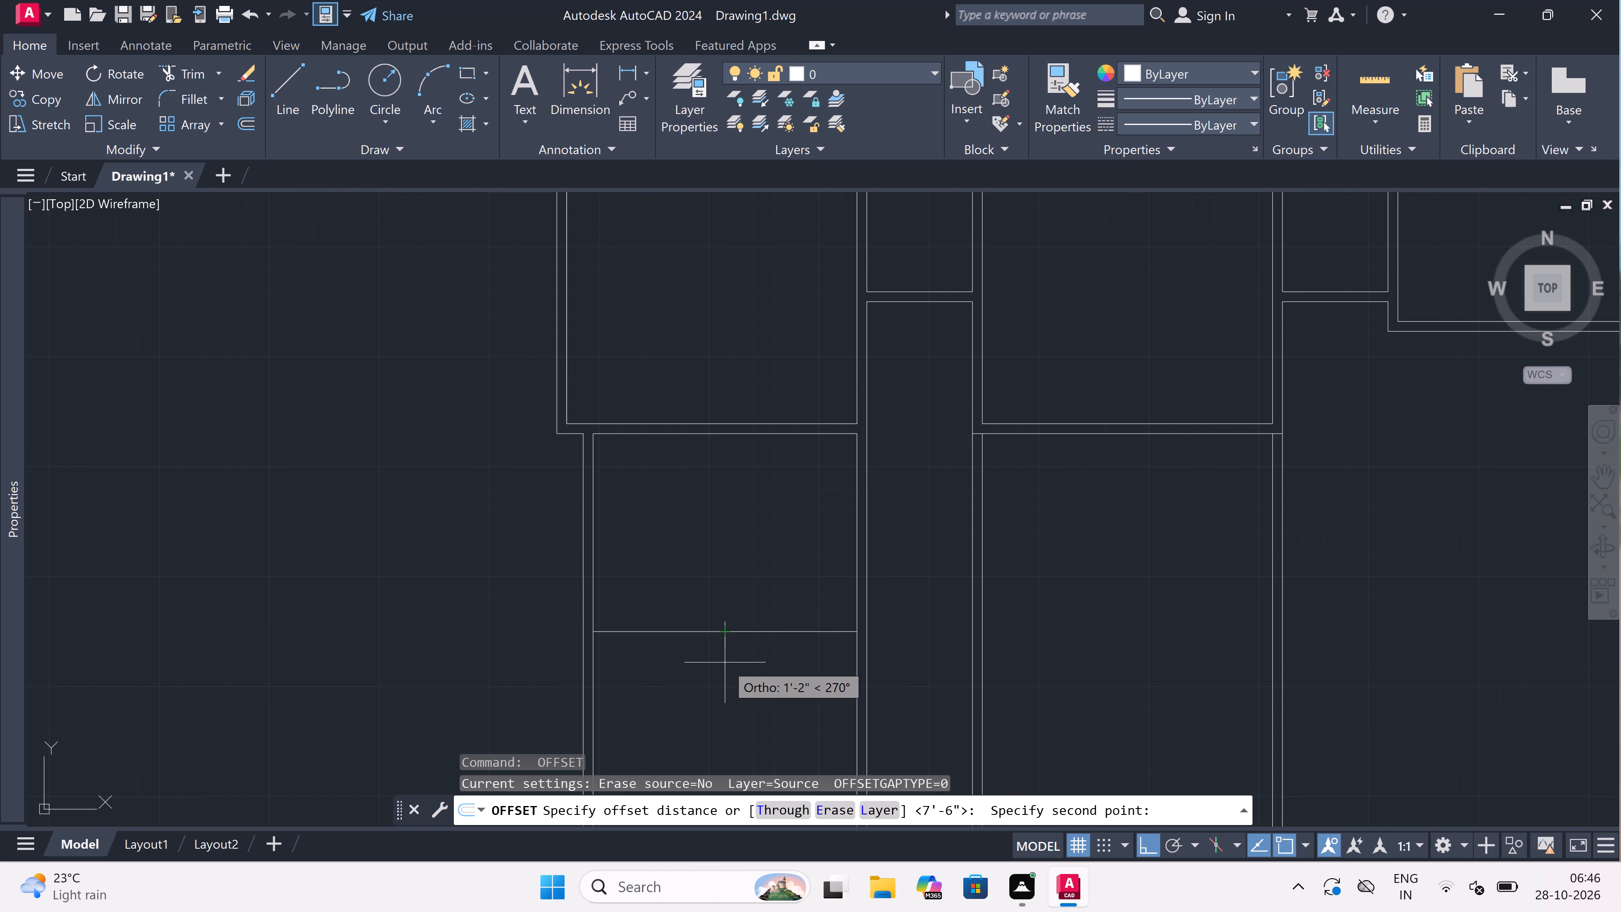
pyautogui.scroll(3, 725, 662)
pyautogui.press('4')
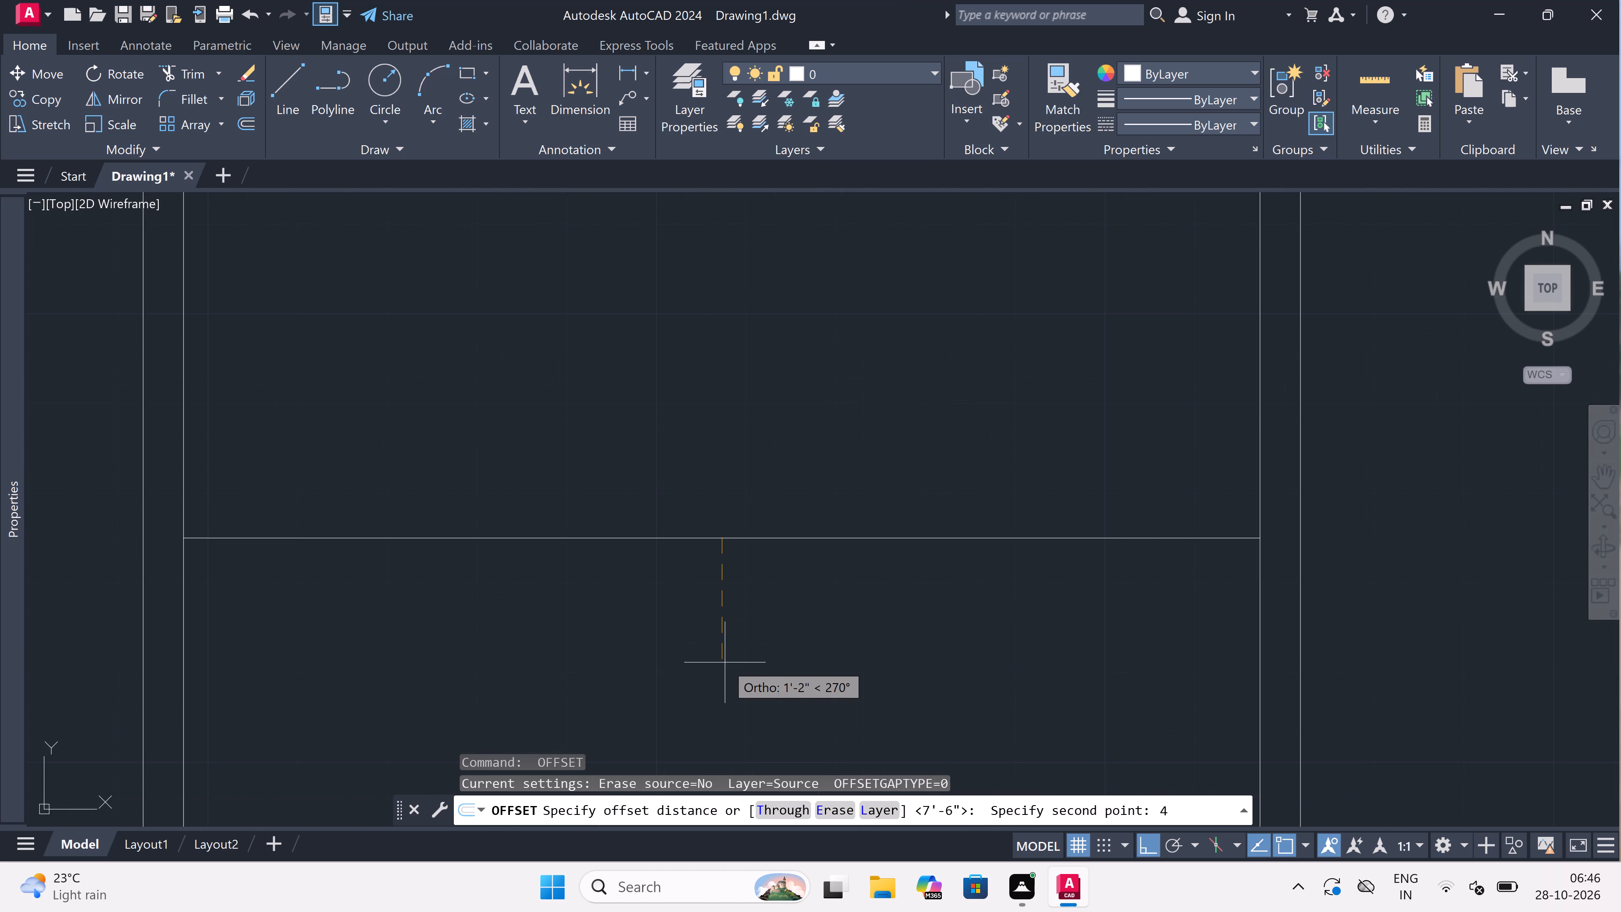
pyautogui.press('.')
pyautogui.press('5')
pyautogui.hotkey('shift', '"')
pyautogui.press('space')
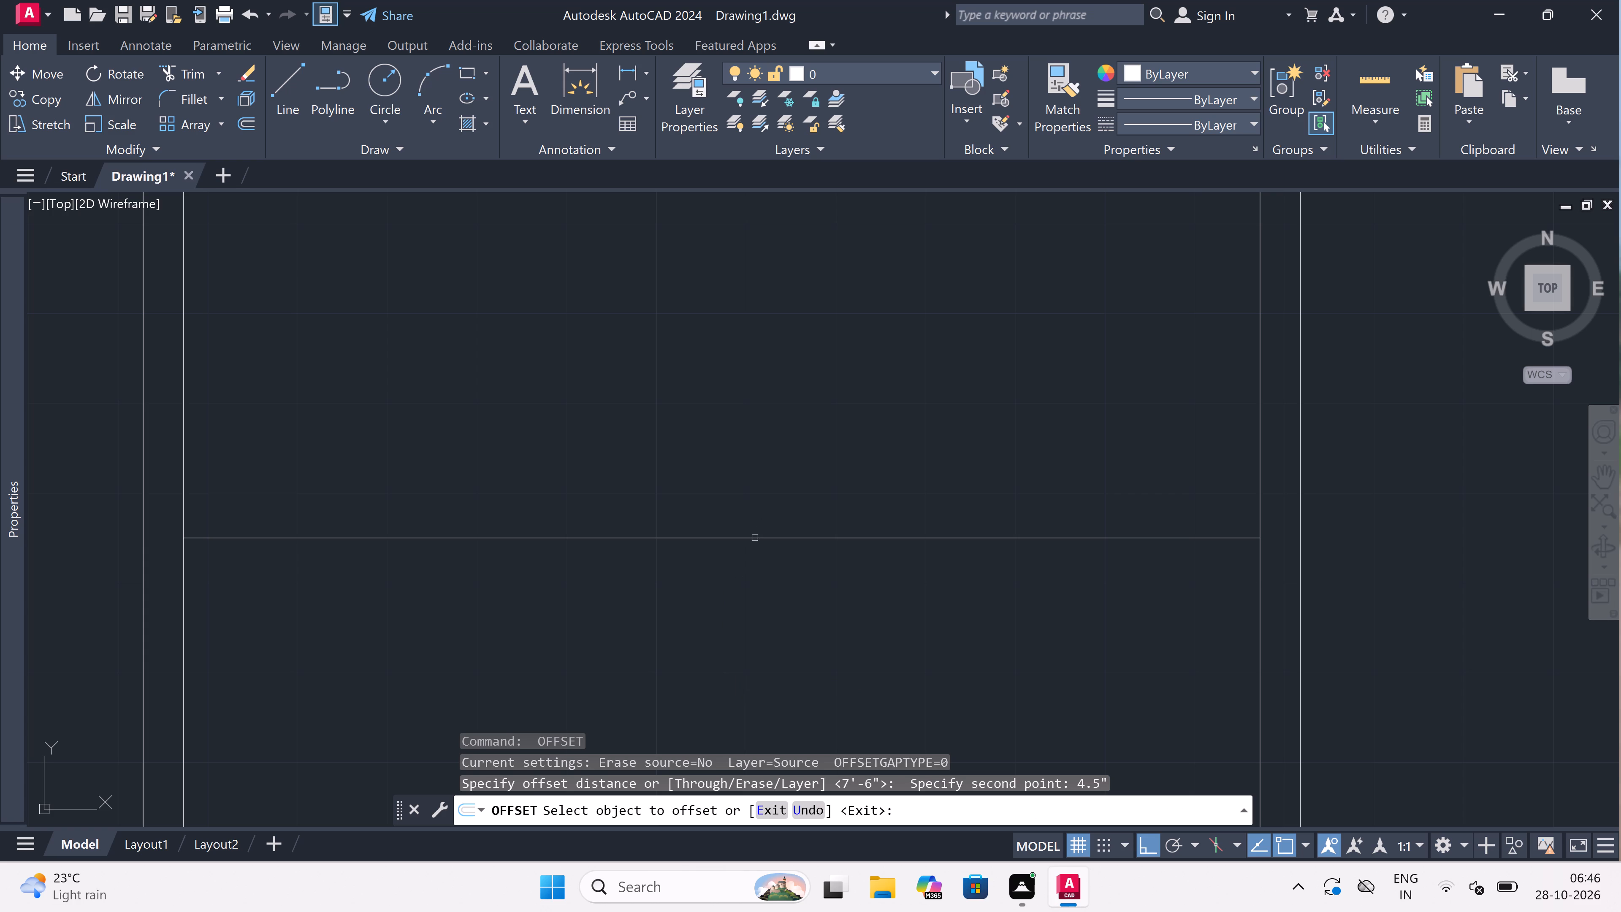
pyautogui.moveTo(755, 538); pyautogui.dragTo(745, 572)
pyautogui.click(727, 602)
pyautogui.scroll(-3, 737, 563)
pyautogui.press('Escape')
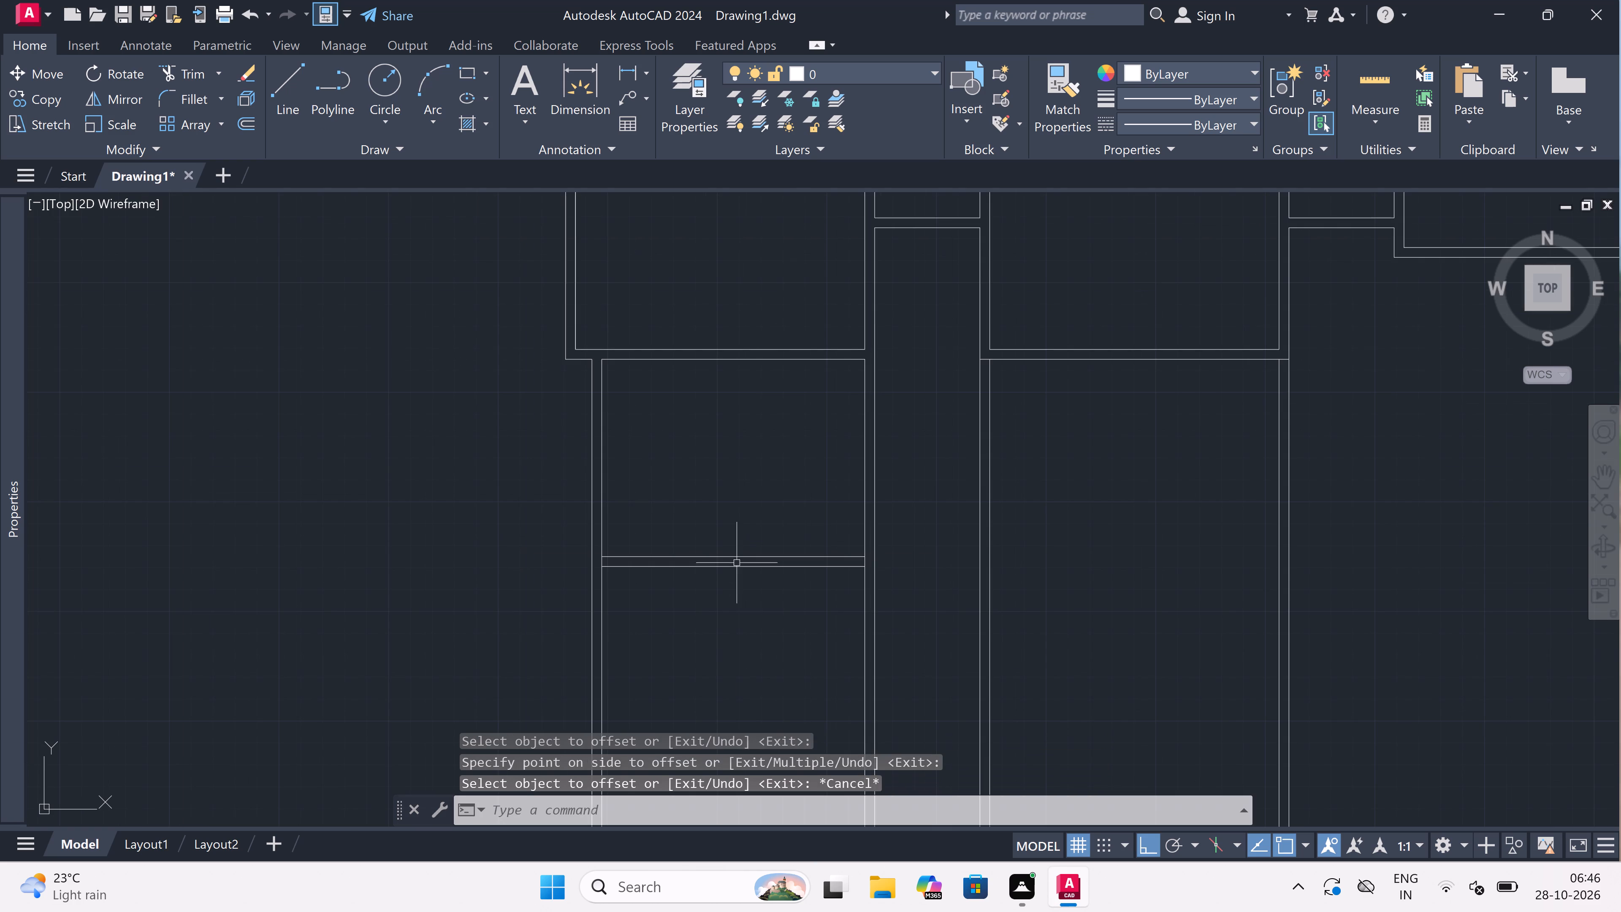
# Offset the lower line of the leftmost bay's second cross wall 4' downward.
pyautogui.press('space')
pyautogui.moveTo(737, 567); pyautogui.dragTo(737, 580)
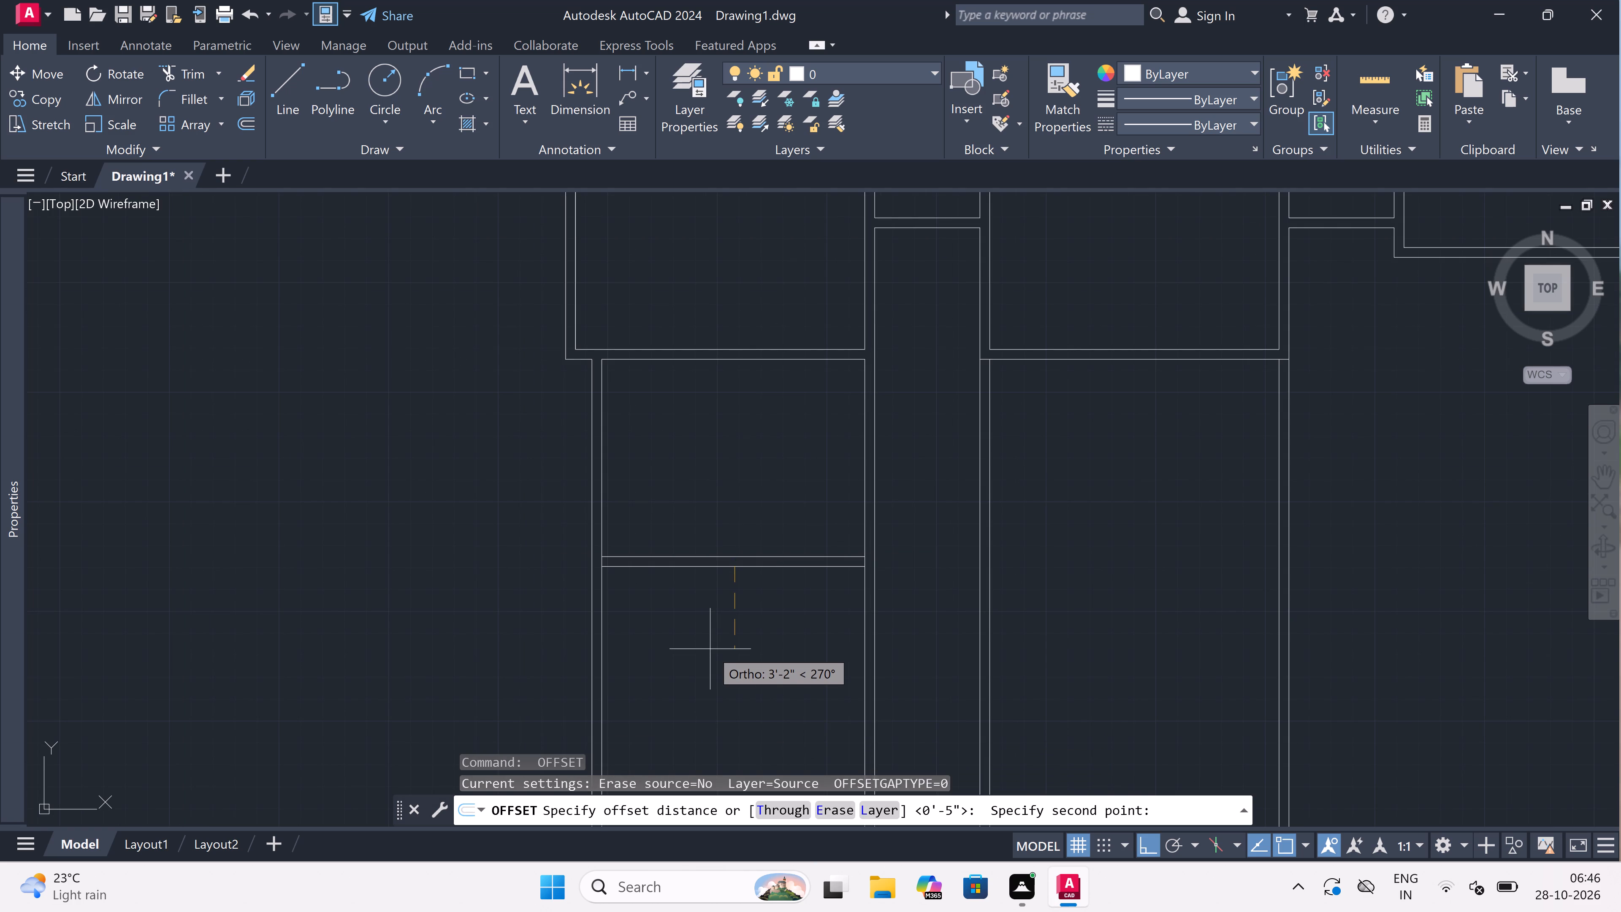
pyautogui.press('4')
pyautogui.press("'")
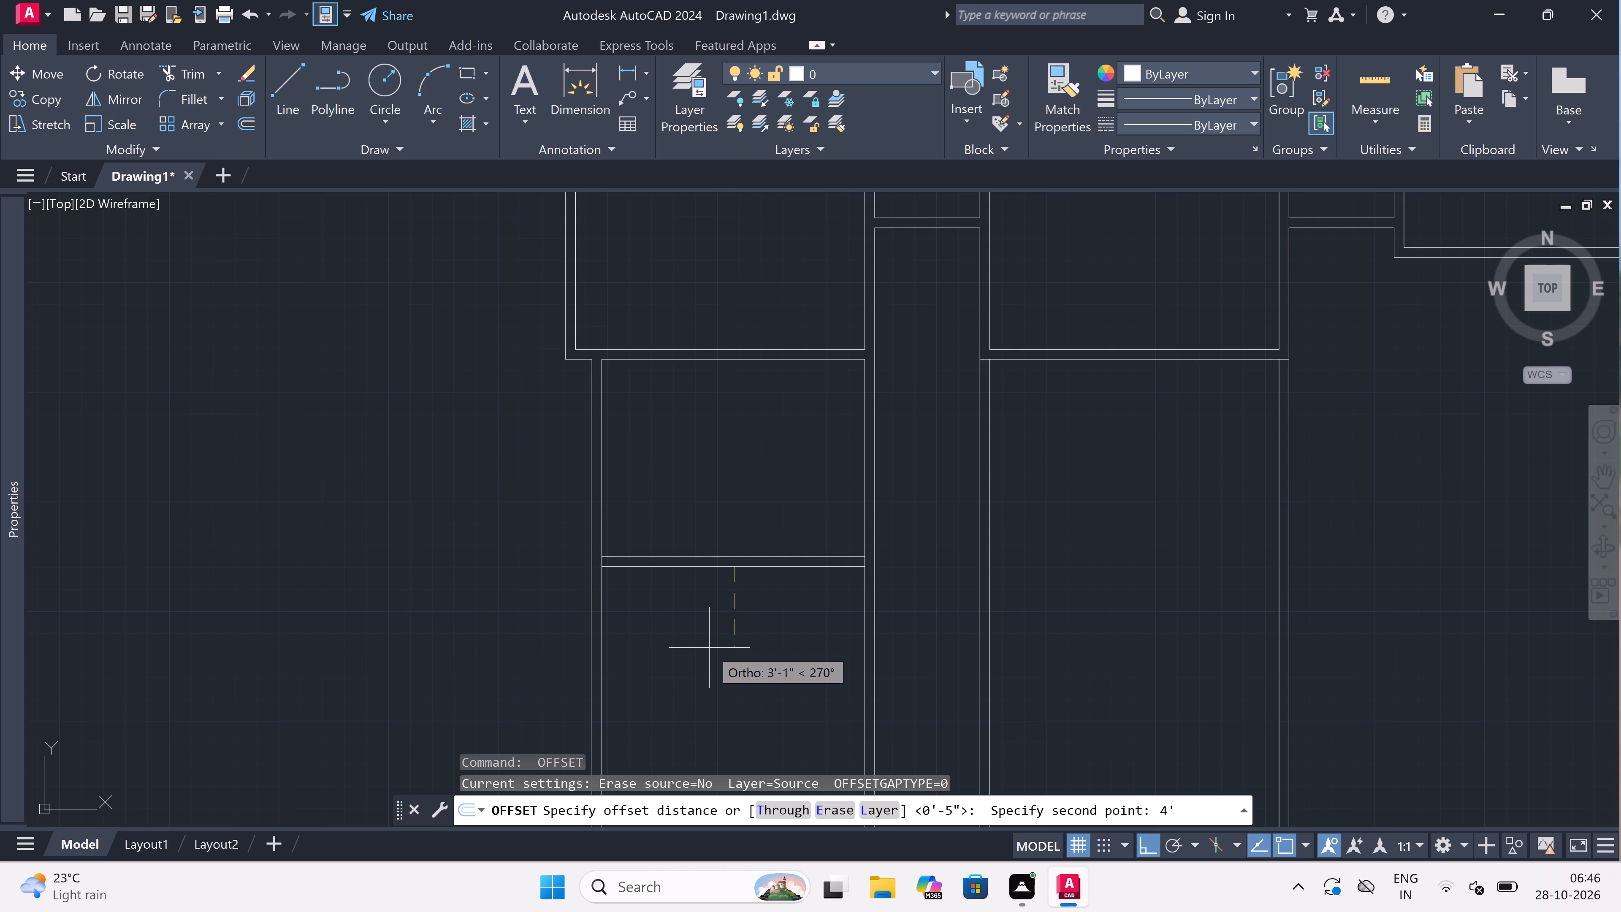
pyautogui.press('space')
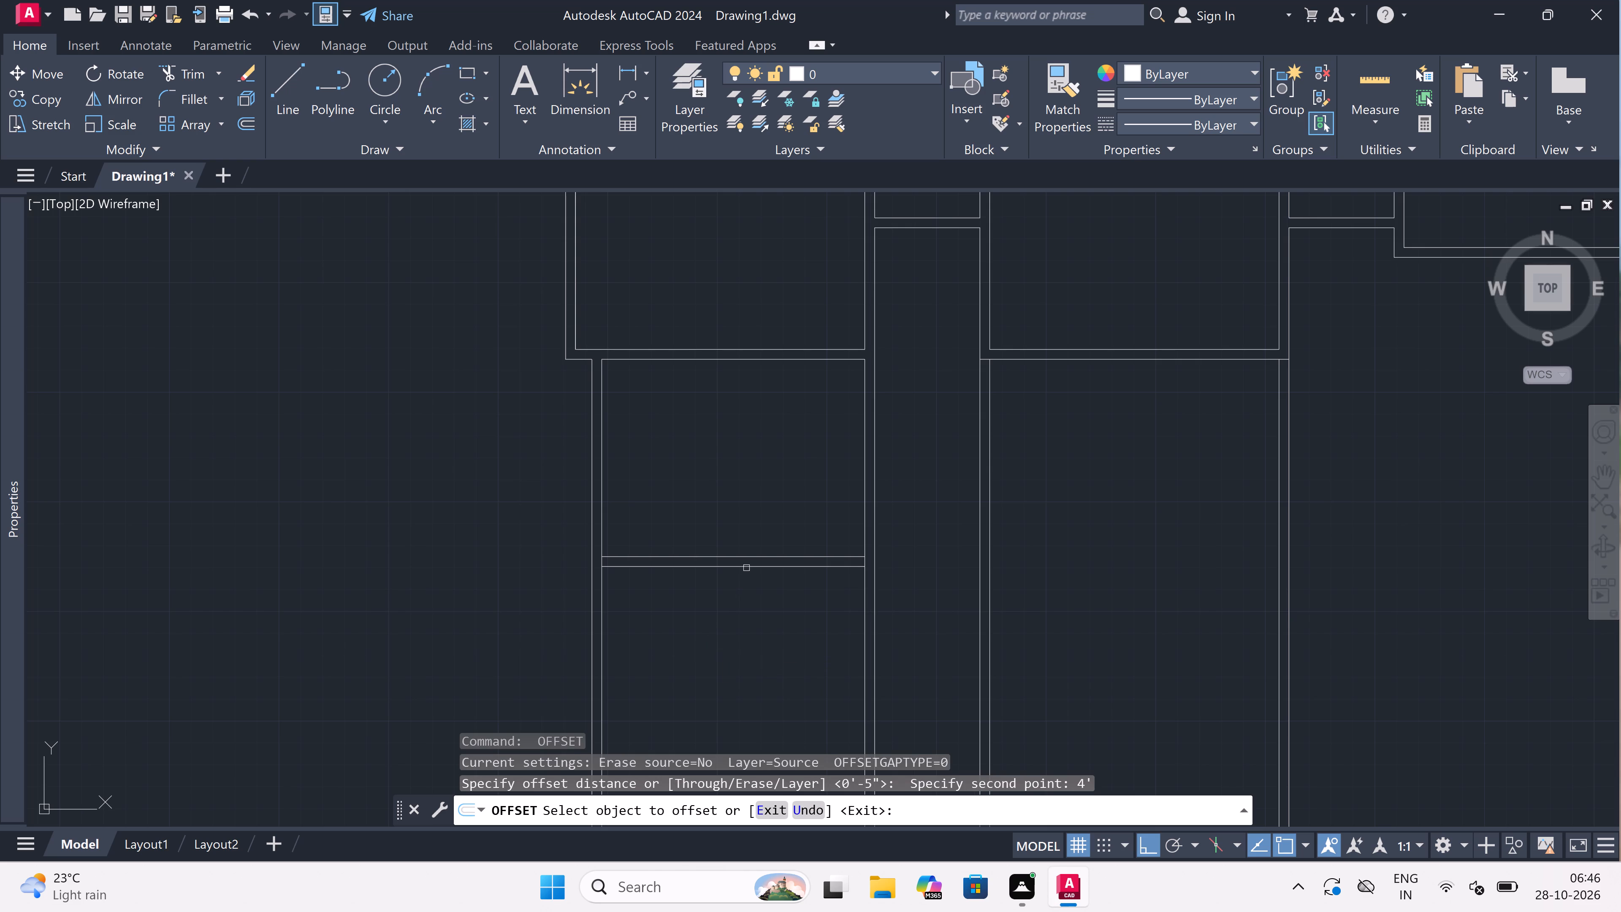
pyautogui.moveTo(746, 568); pyautogui.dragTo(742, 603)
pyautogui.click(740, 606)
pyautogui.press('Escape')
# Offset the lowest horizontal line in the leftmost bay 4.5" downward to form a third cross wall.
pyautogui.scroll(-2, 740, 606)
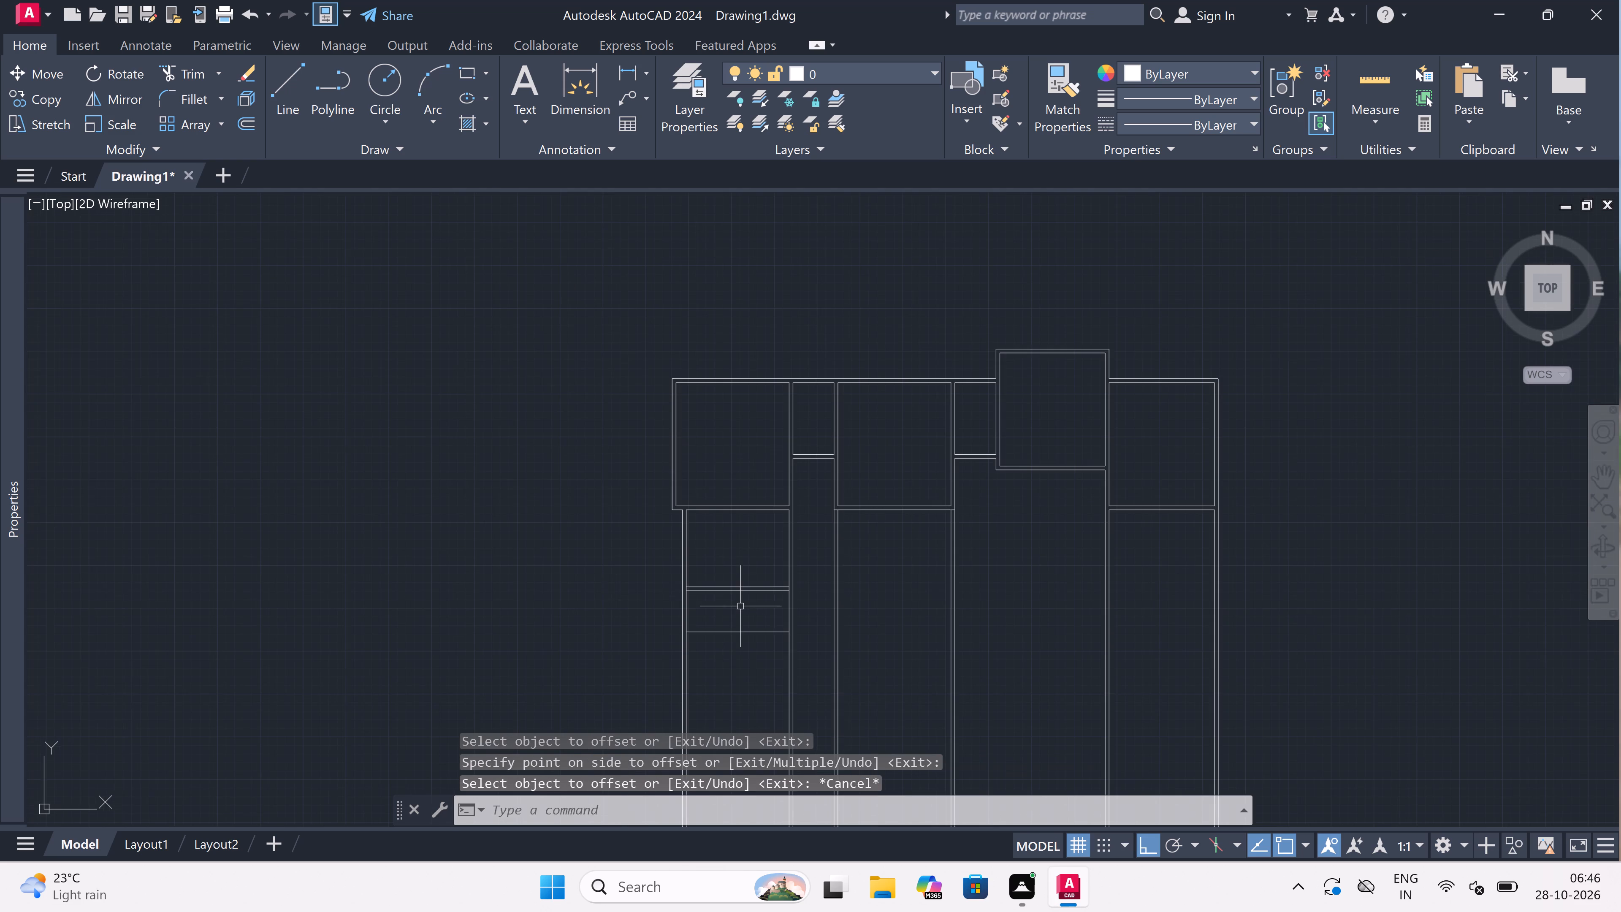
pyautogui.scroll(2, 727, 646)
pyautogui.press('space')
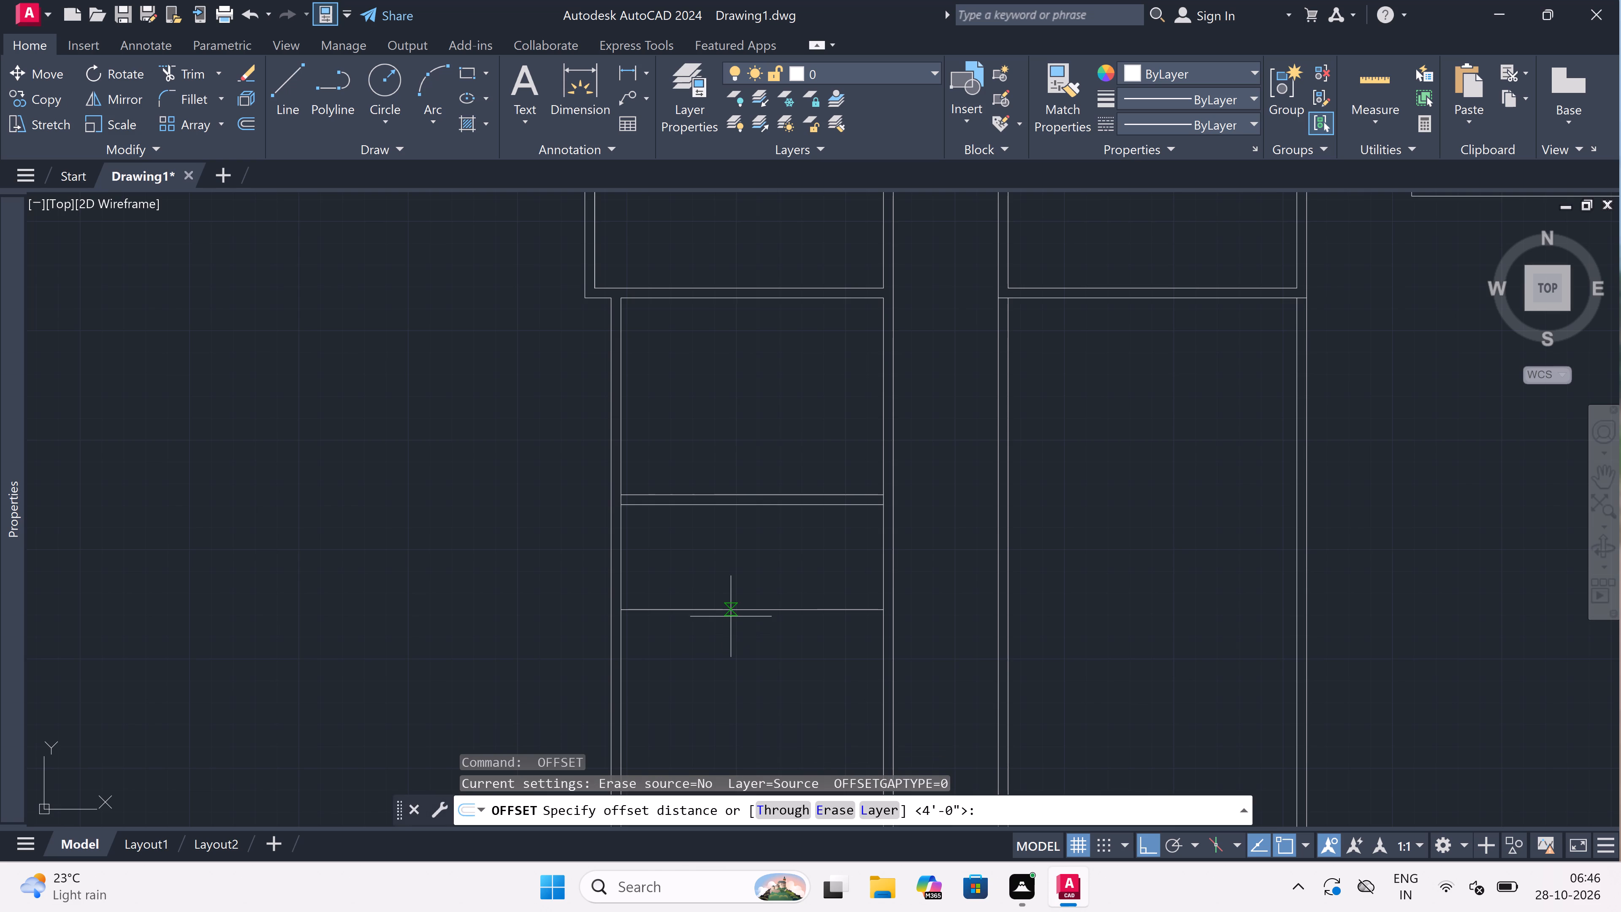
pyautogui.click(731, 616)
pyautogui.scroll(3, 724, 667)
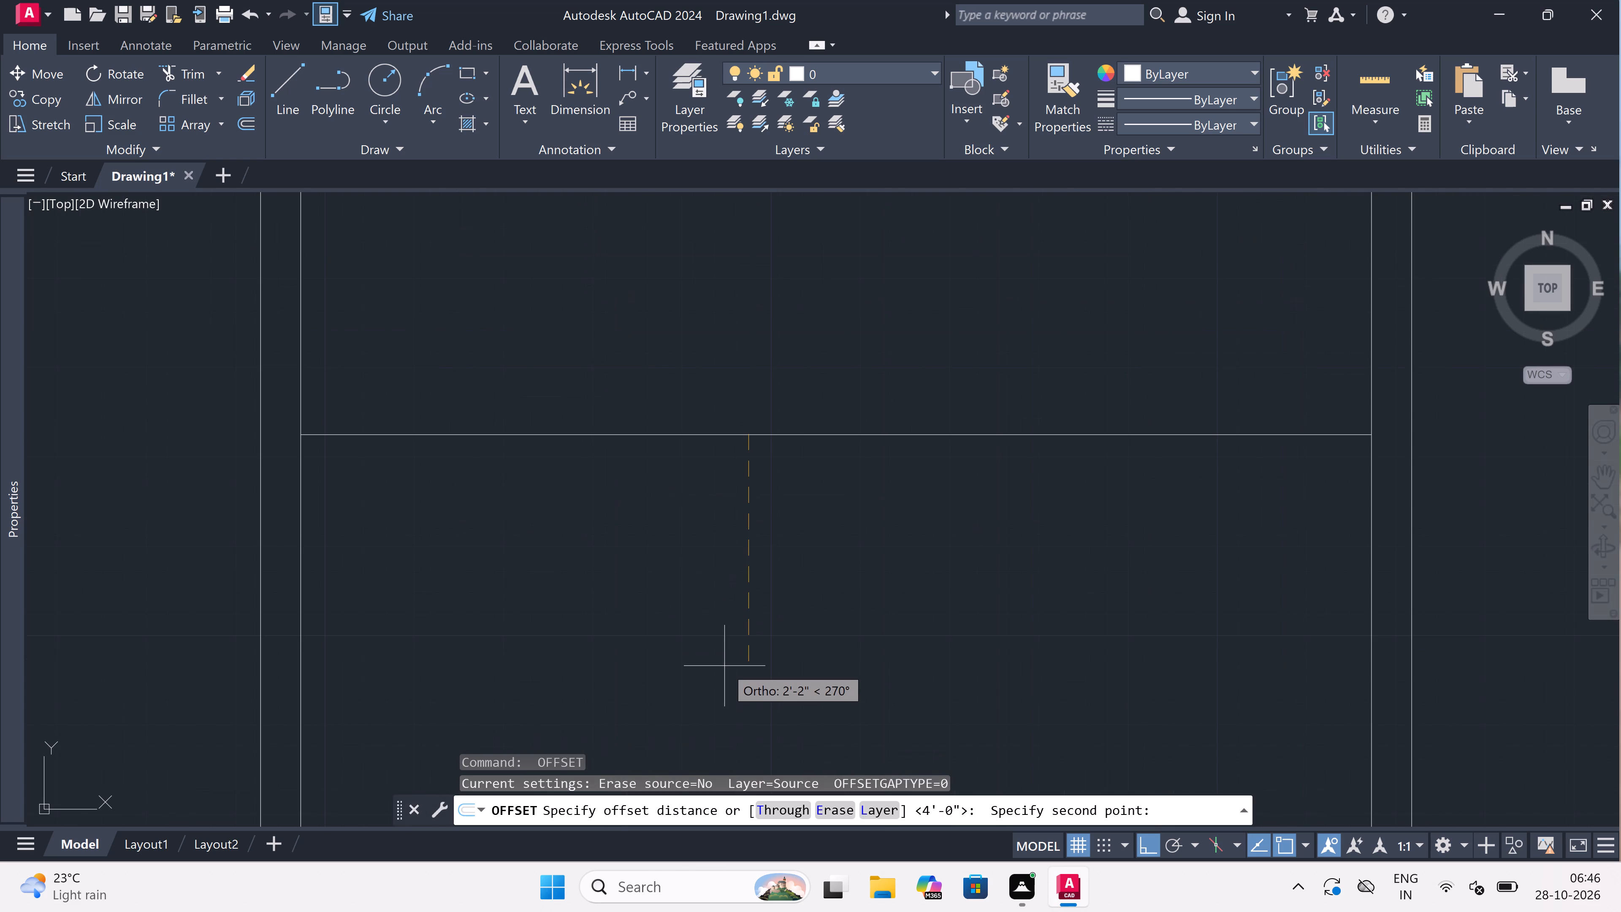
pyautogui.write('4.')
pyautogui.press('5')
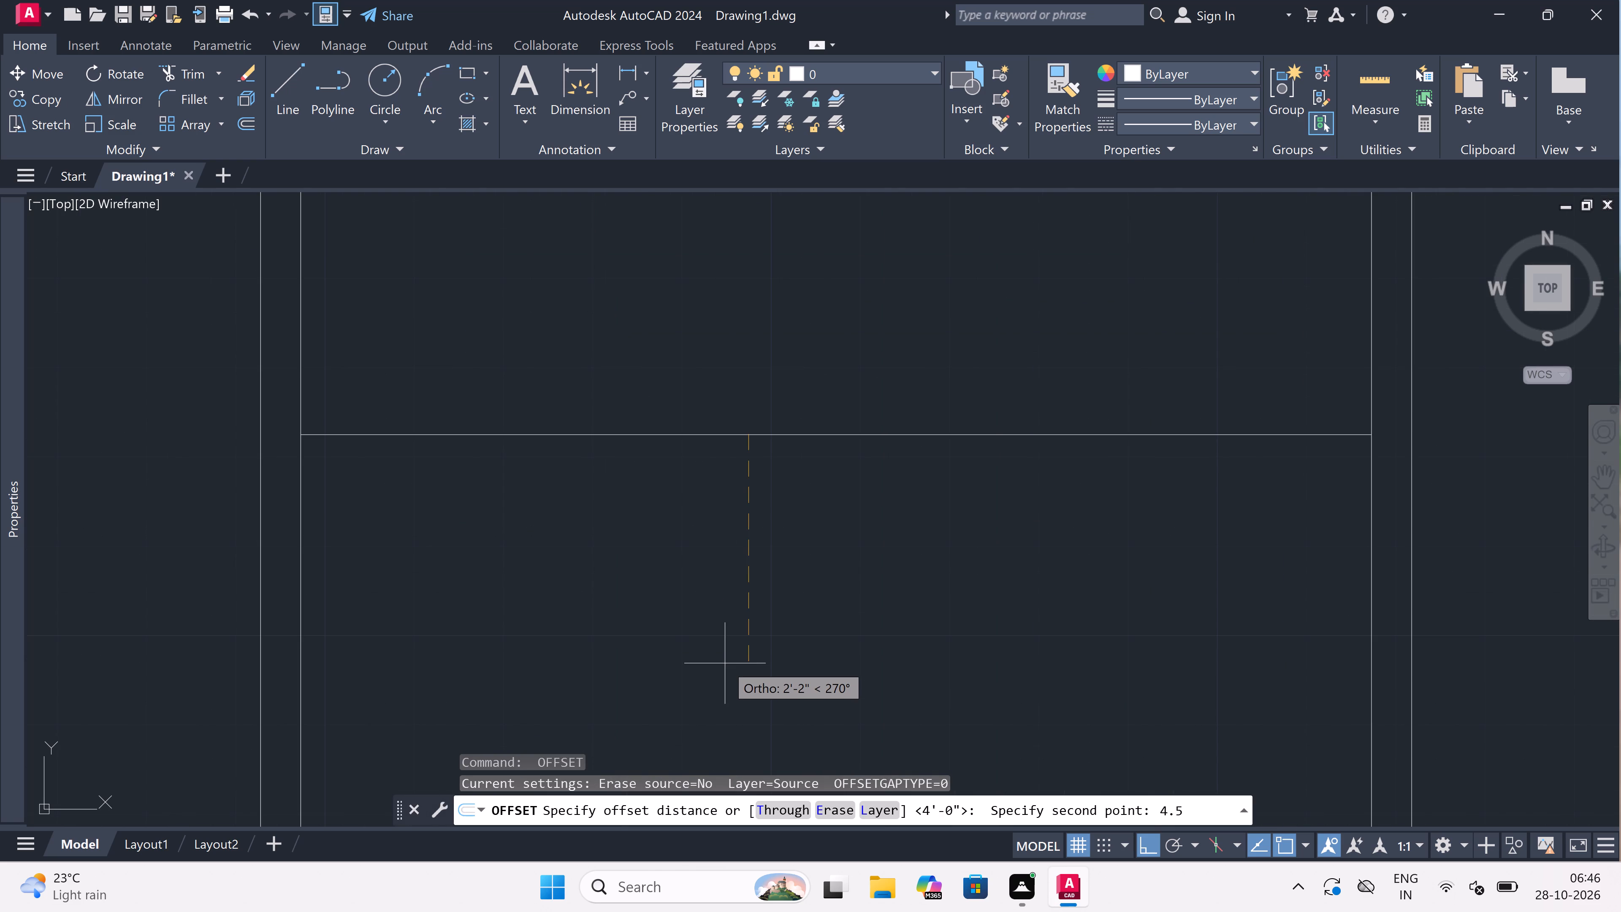
pyautogui.hotkey('shift', '"')
pyautogui.press('space')
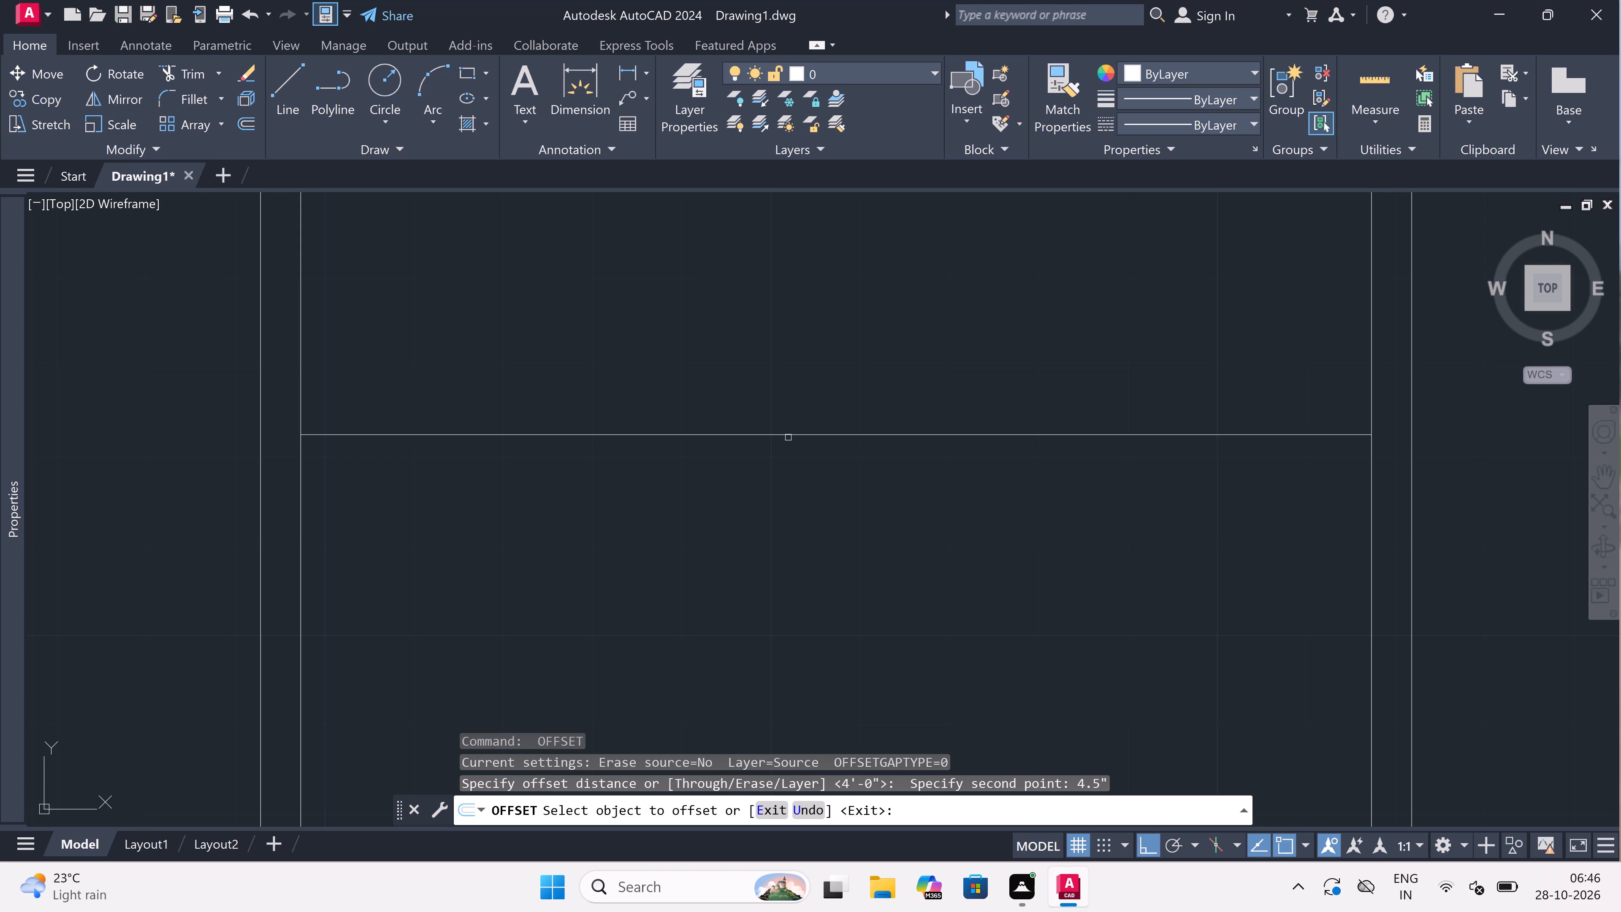
pyautogui.moveTo(788, 437); pyautogui.dragTo(775, 491)
pyautogui.click(768, 551)
pyautogui.press('Escape')
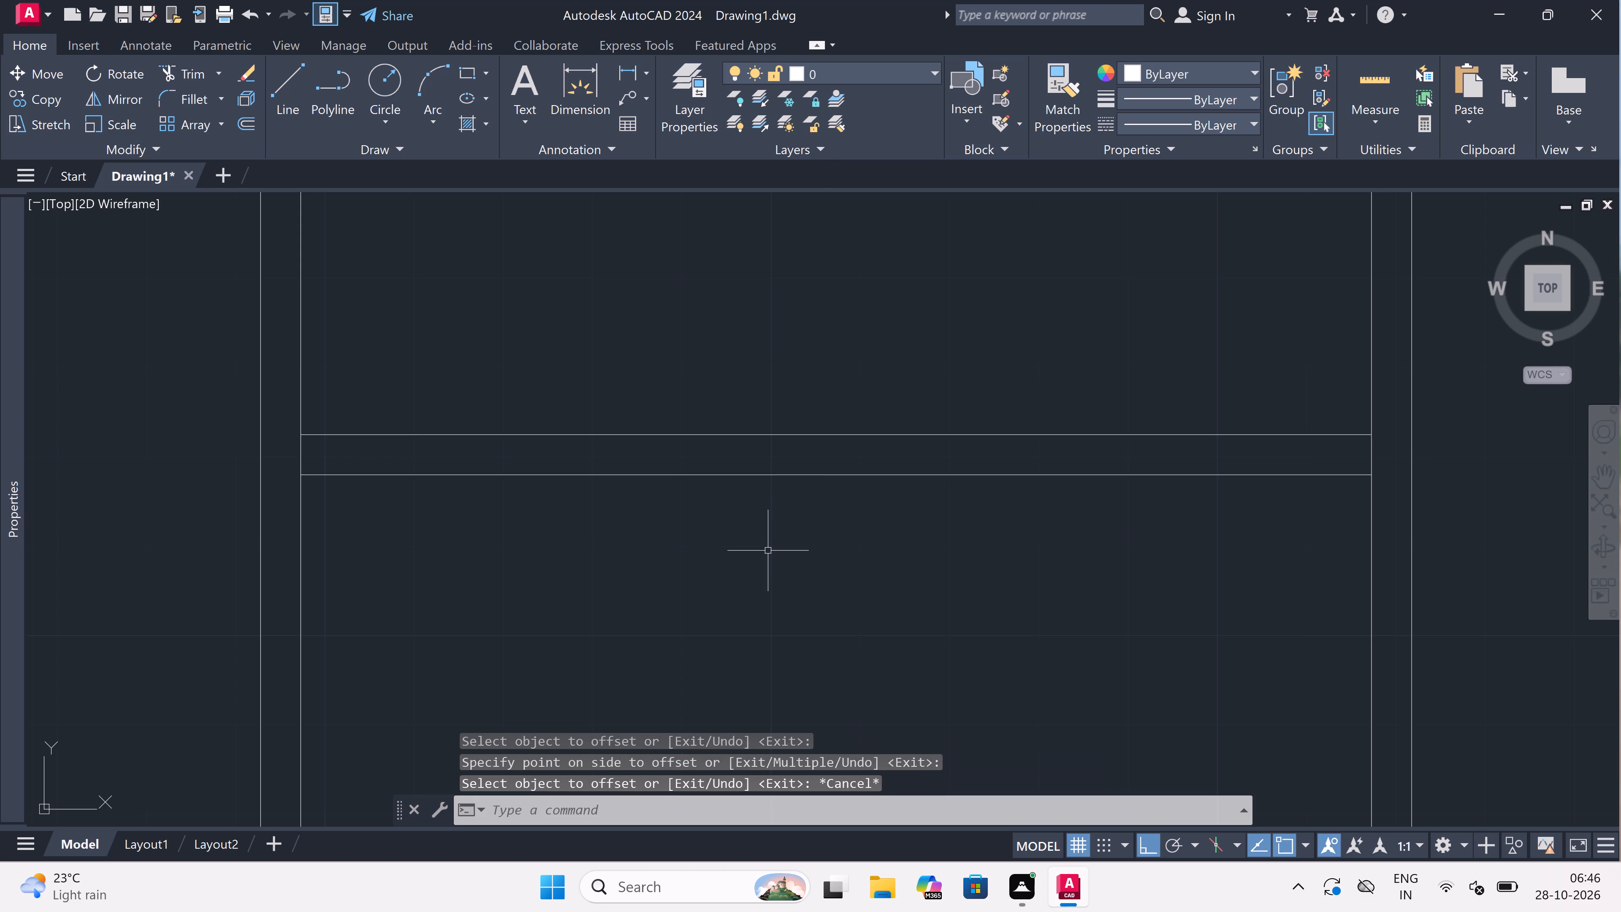
# Trim the inset wall's inner line and the first partition's left line between the faces of both new cross walls.
pyautogui.scroll(-4, 768, 551)
pyautogui.scroll(2, 811, 474)
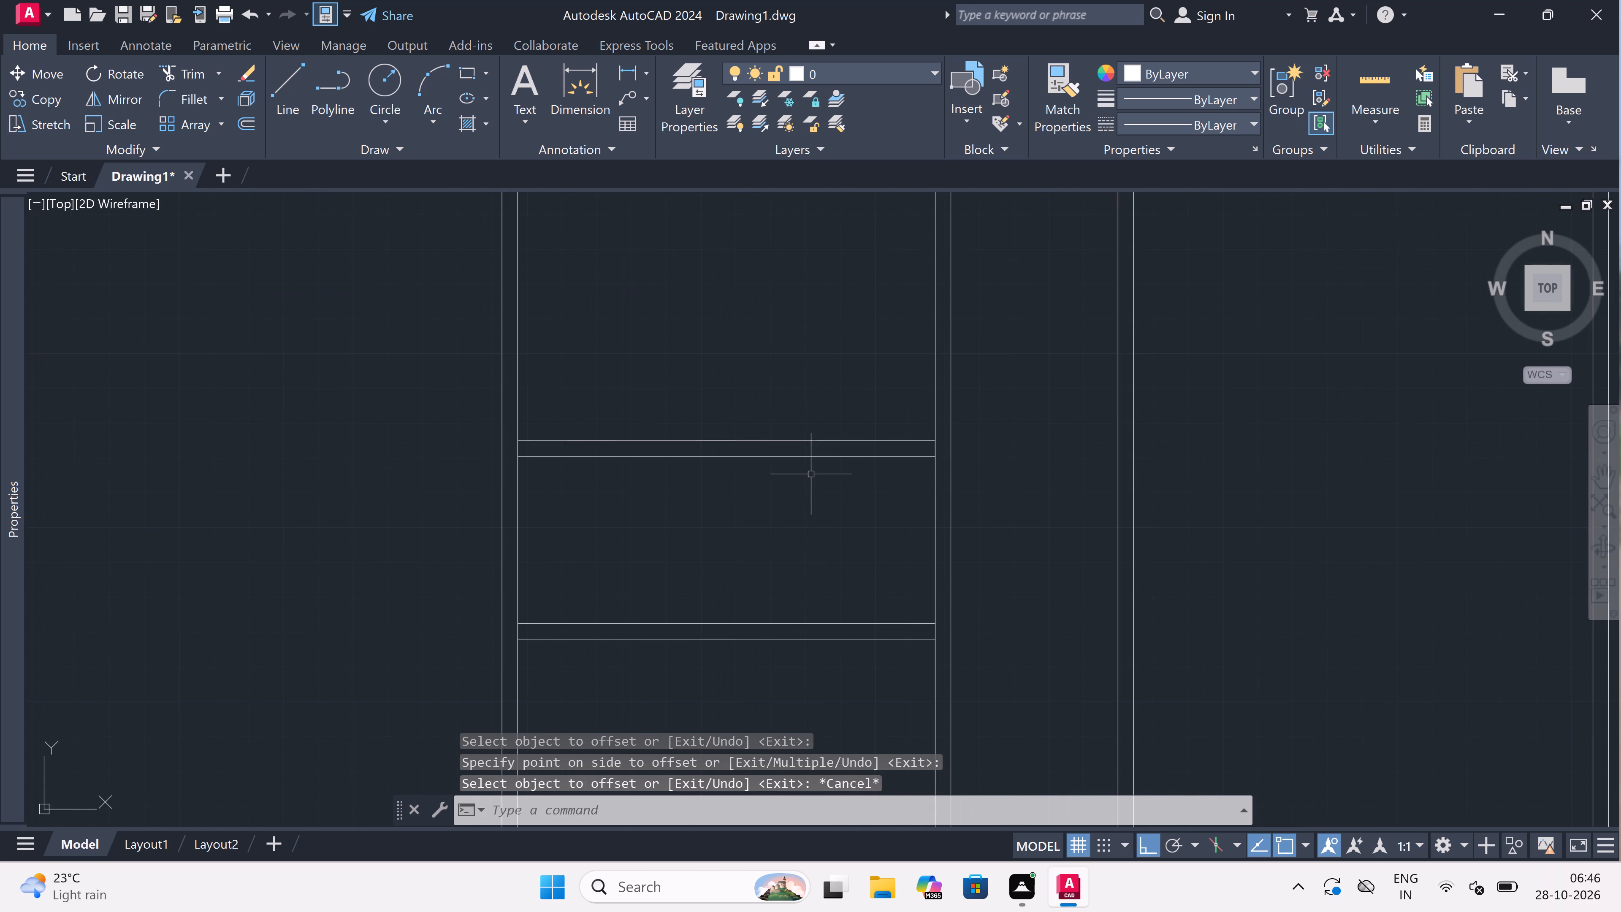
pyautogui.write('tr')
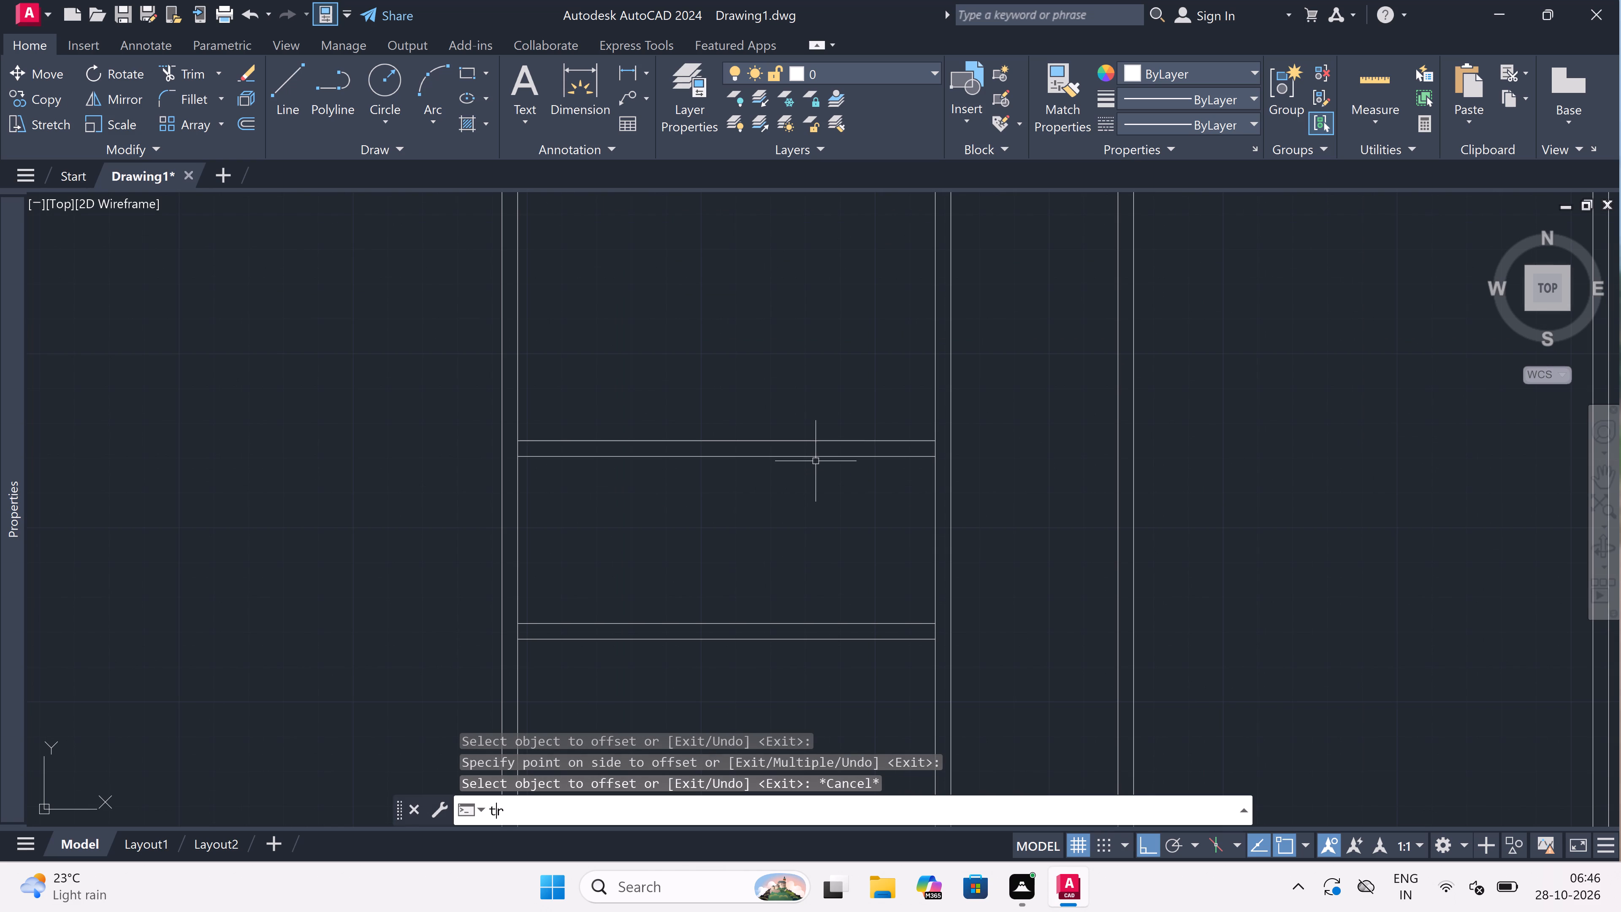
pyautogui.press('space')
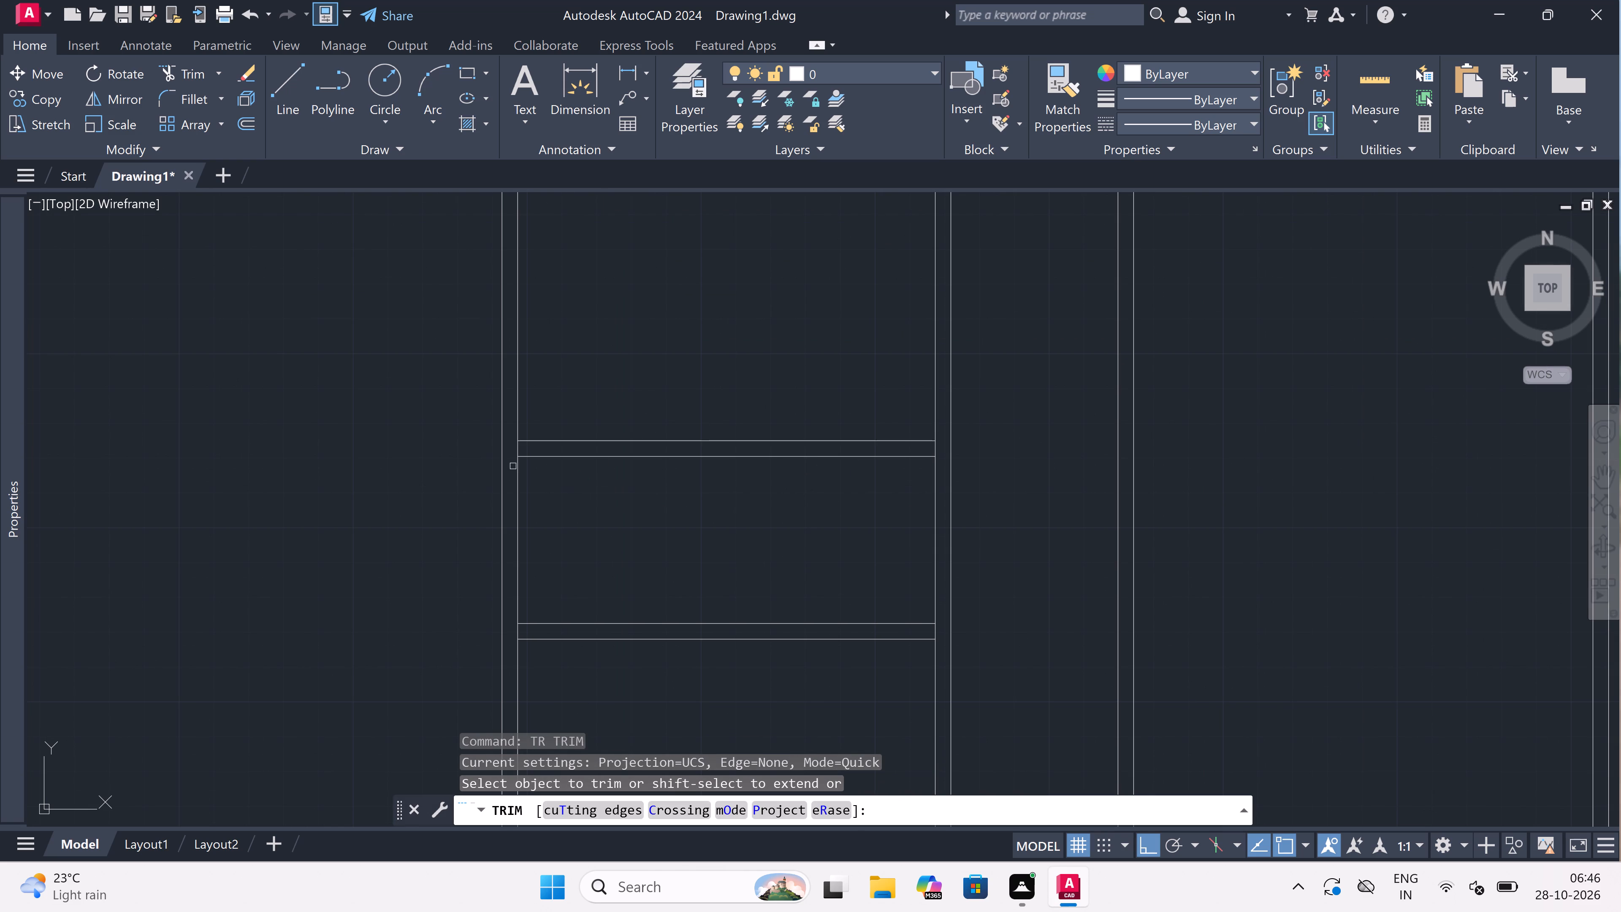
pyautogui.click(515, 444)
pyautogui.click(519, 635)
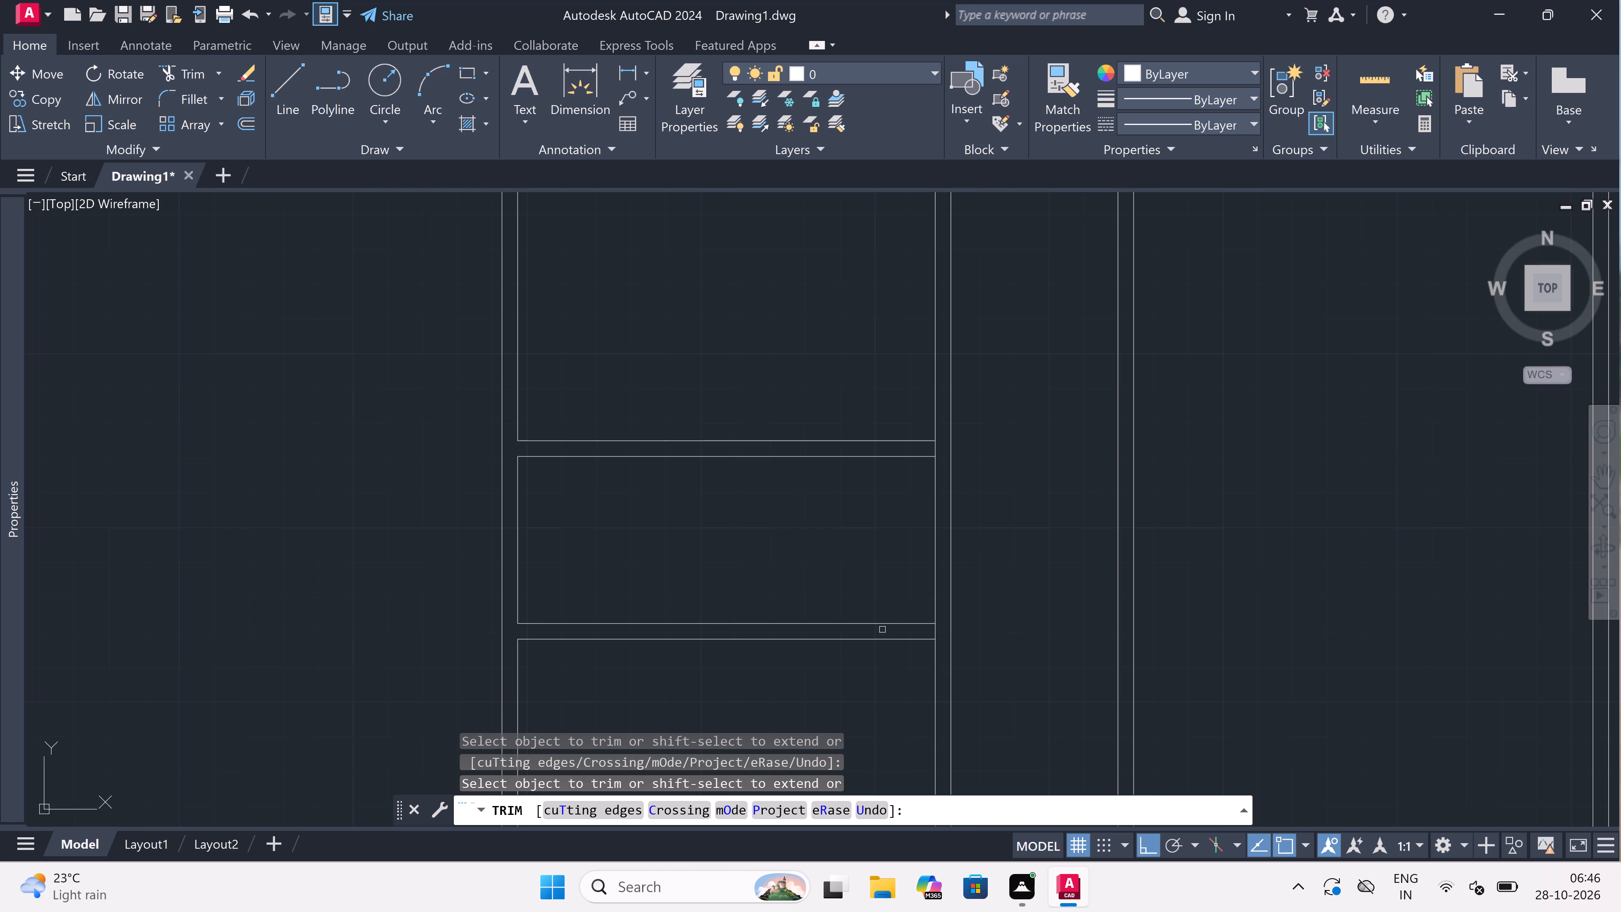
pyautogui.scroll(-1, 887, 620)
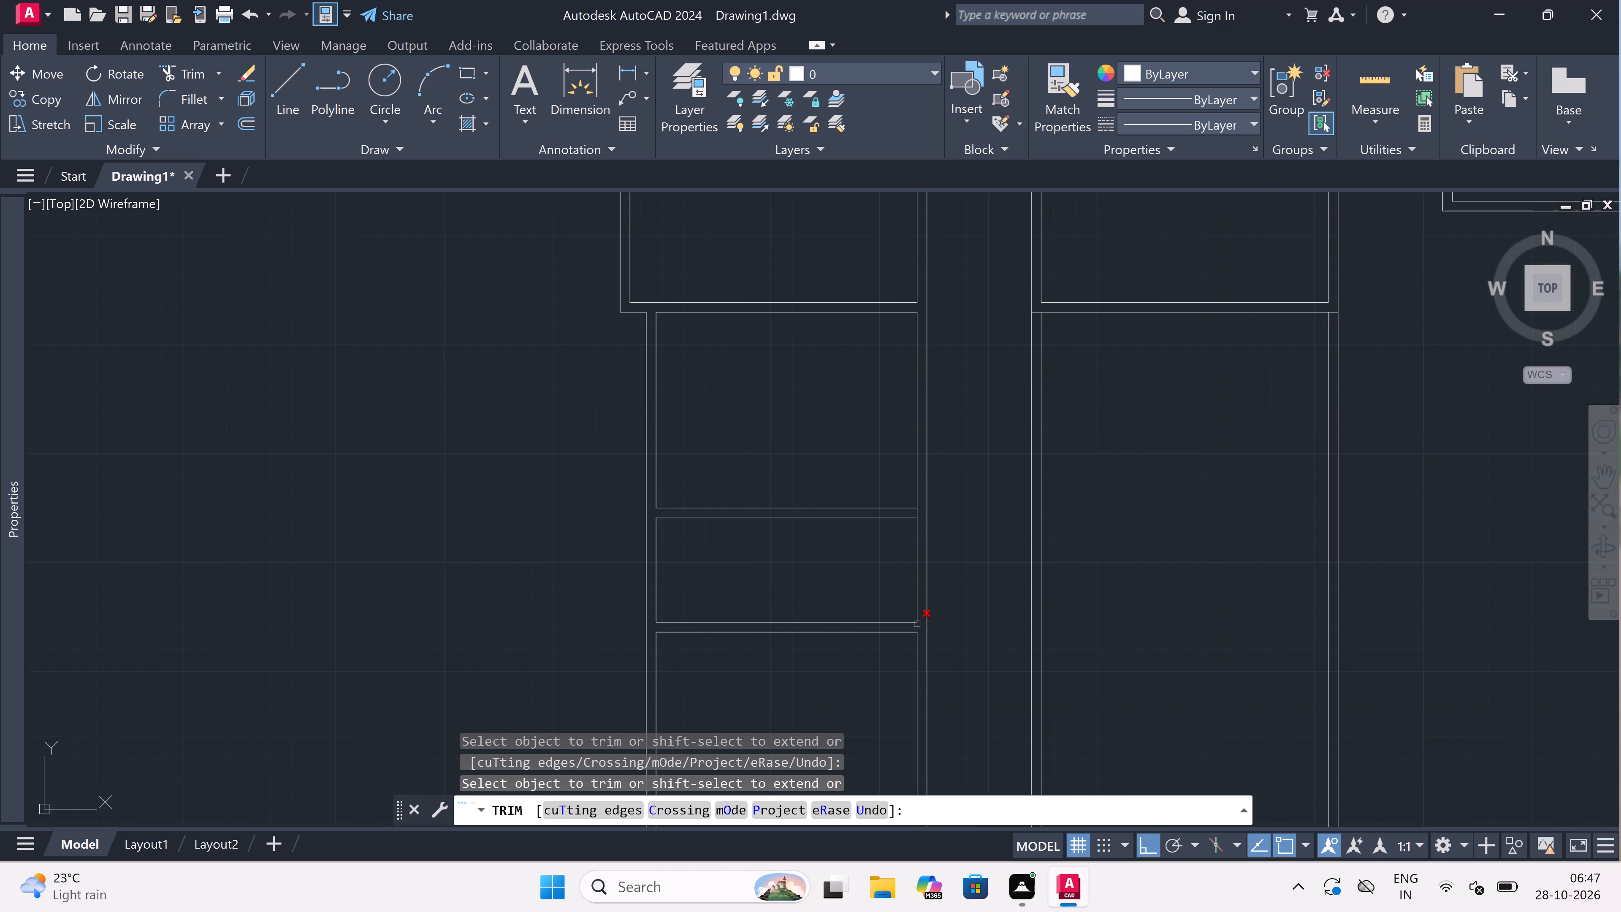
pyautogui.scroll(1, 917, 624)
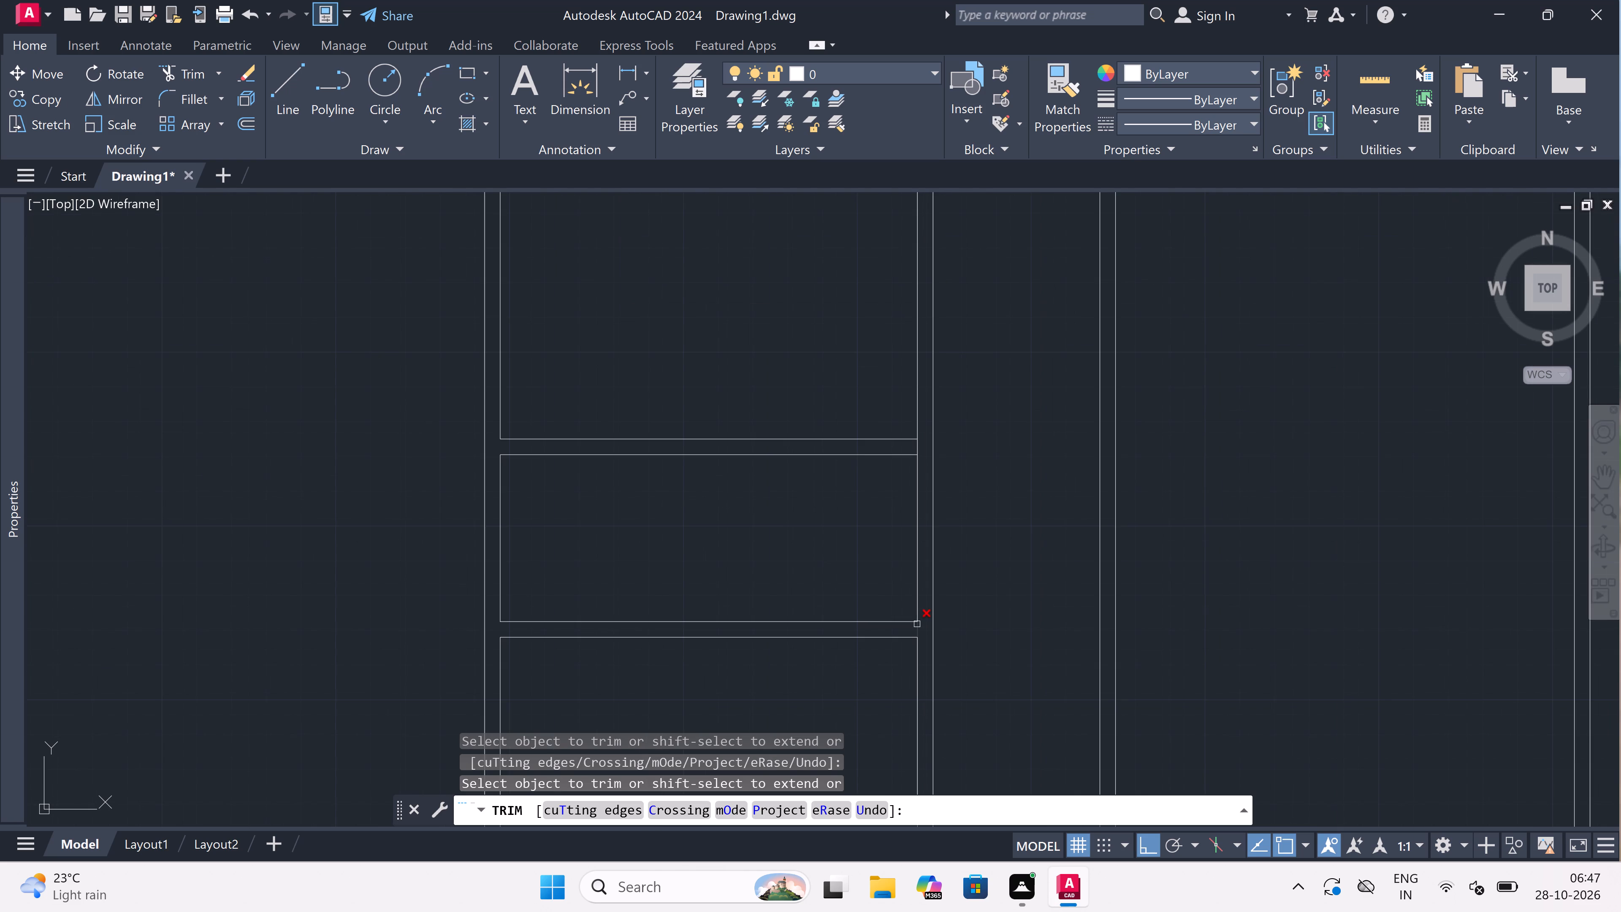
pyautogui.click(917, 625)
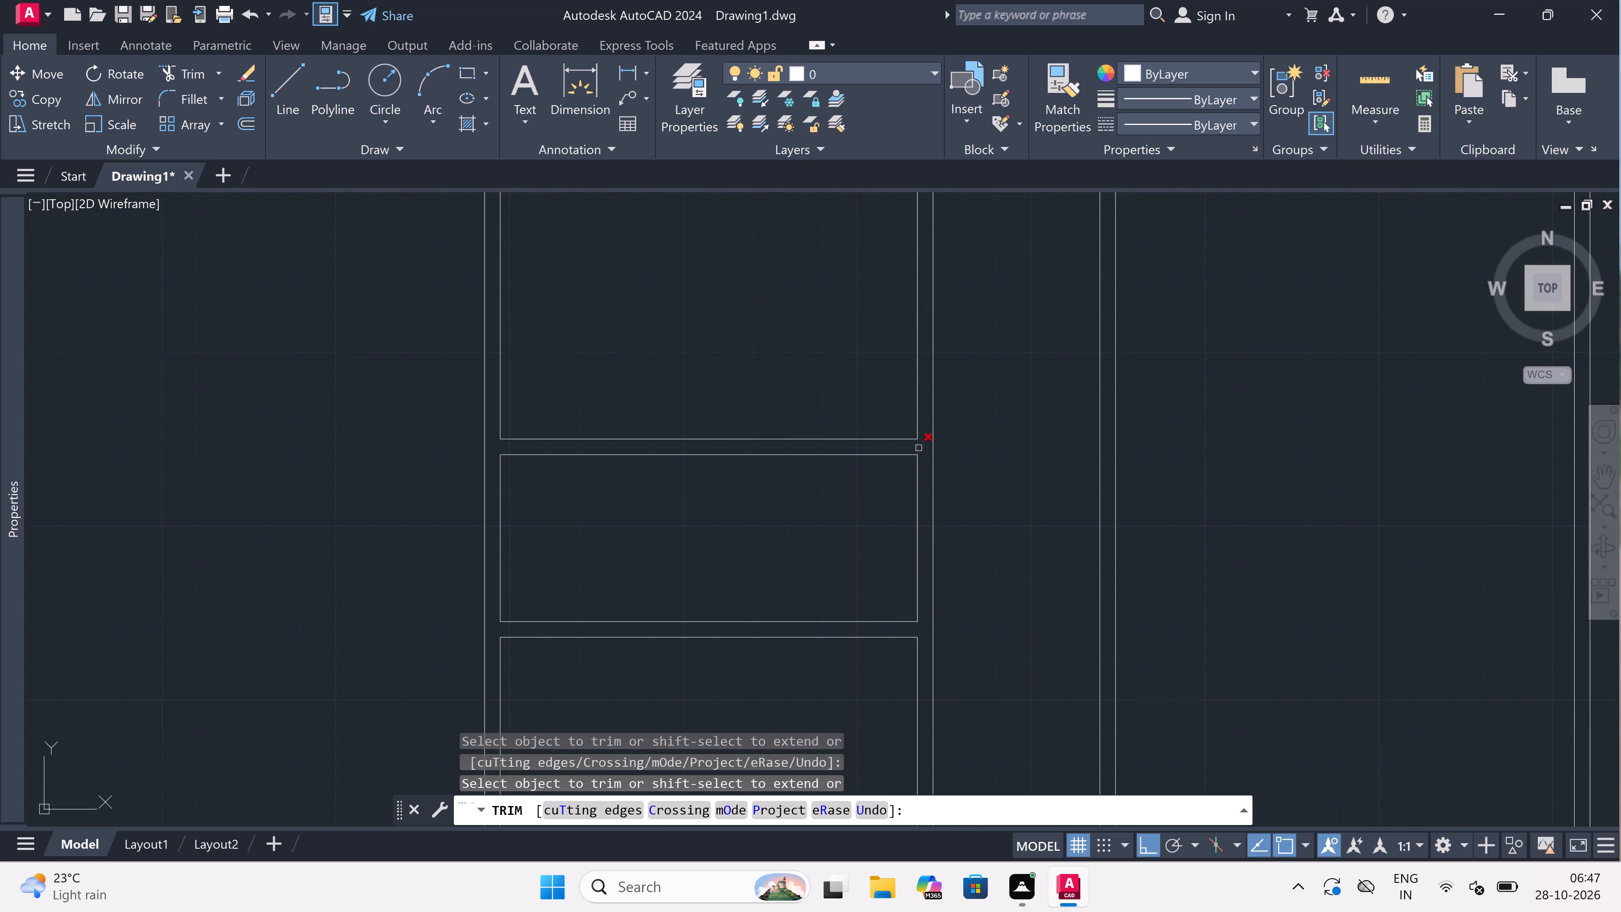
pyautogui.click(918, 447)
pyautogui.press('Escape')
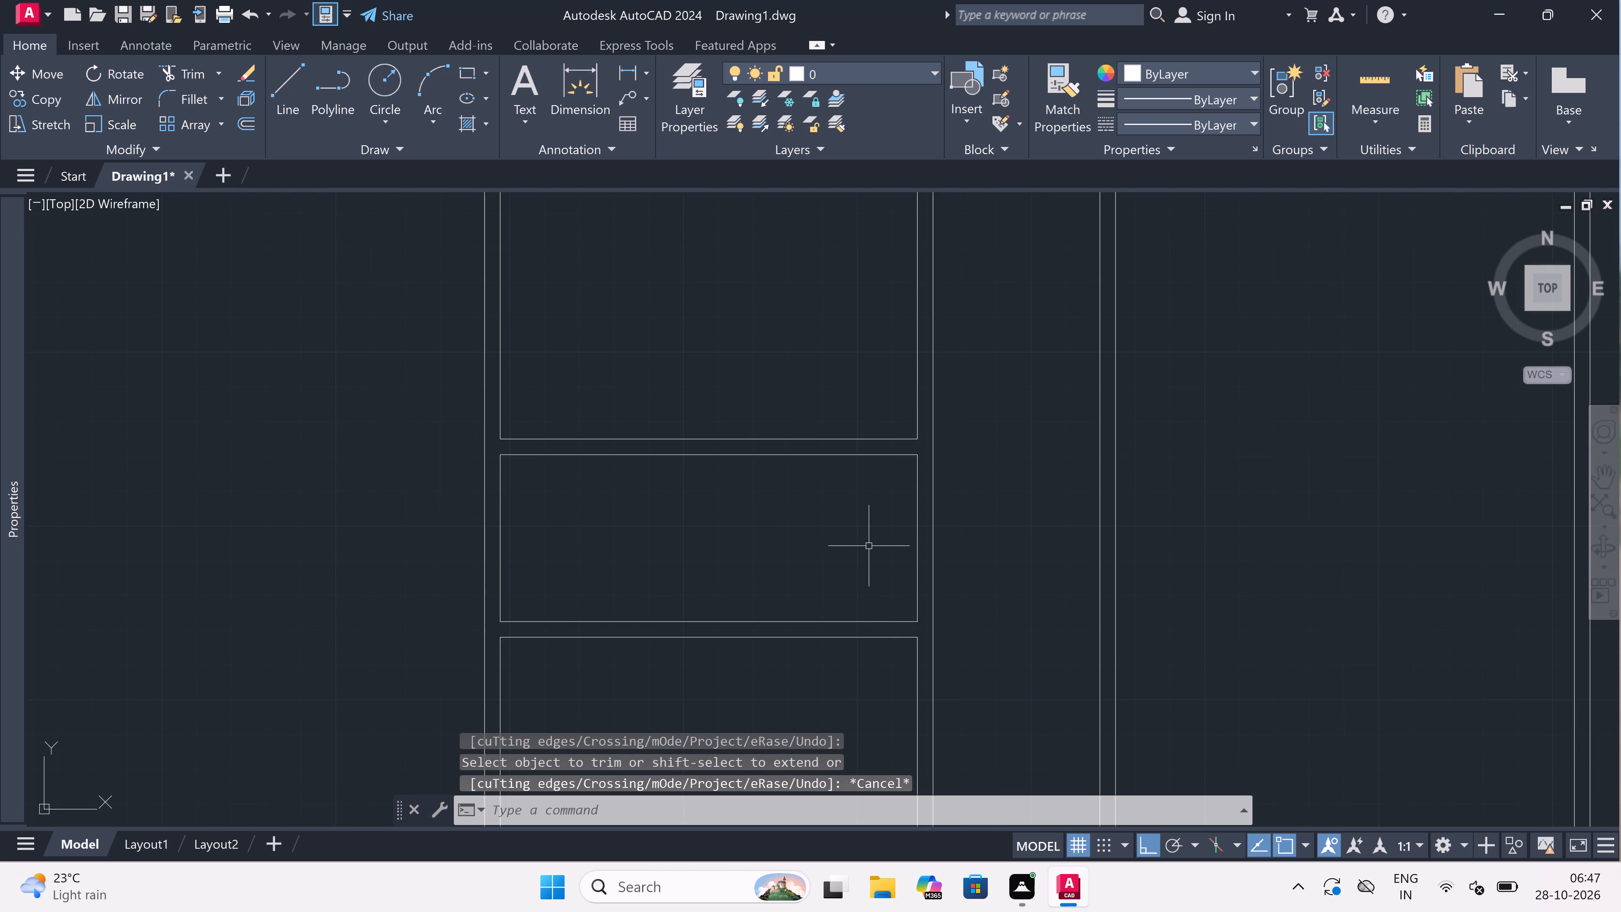
# Offset the first partition's left line 8' to the left within the 4' high space between the second and third cross walls.
pyautogui.scroll(-1, 869, 546)
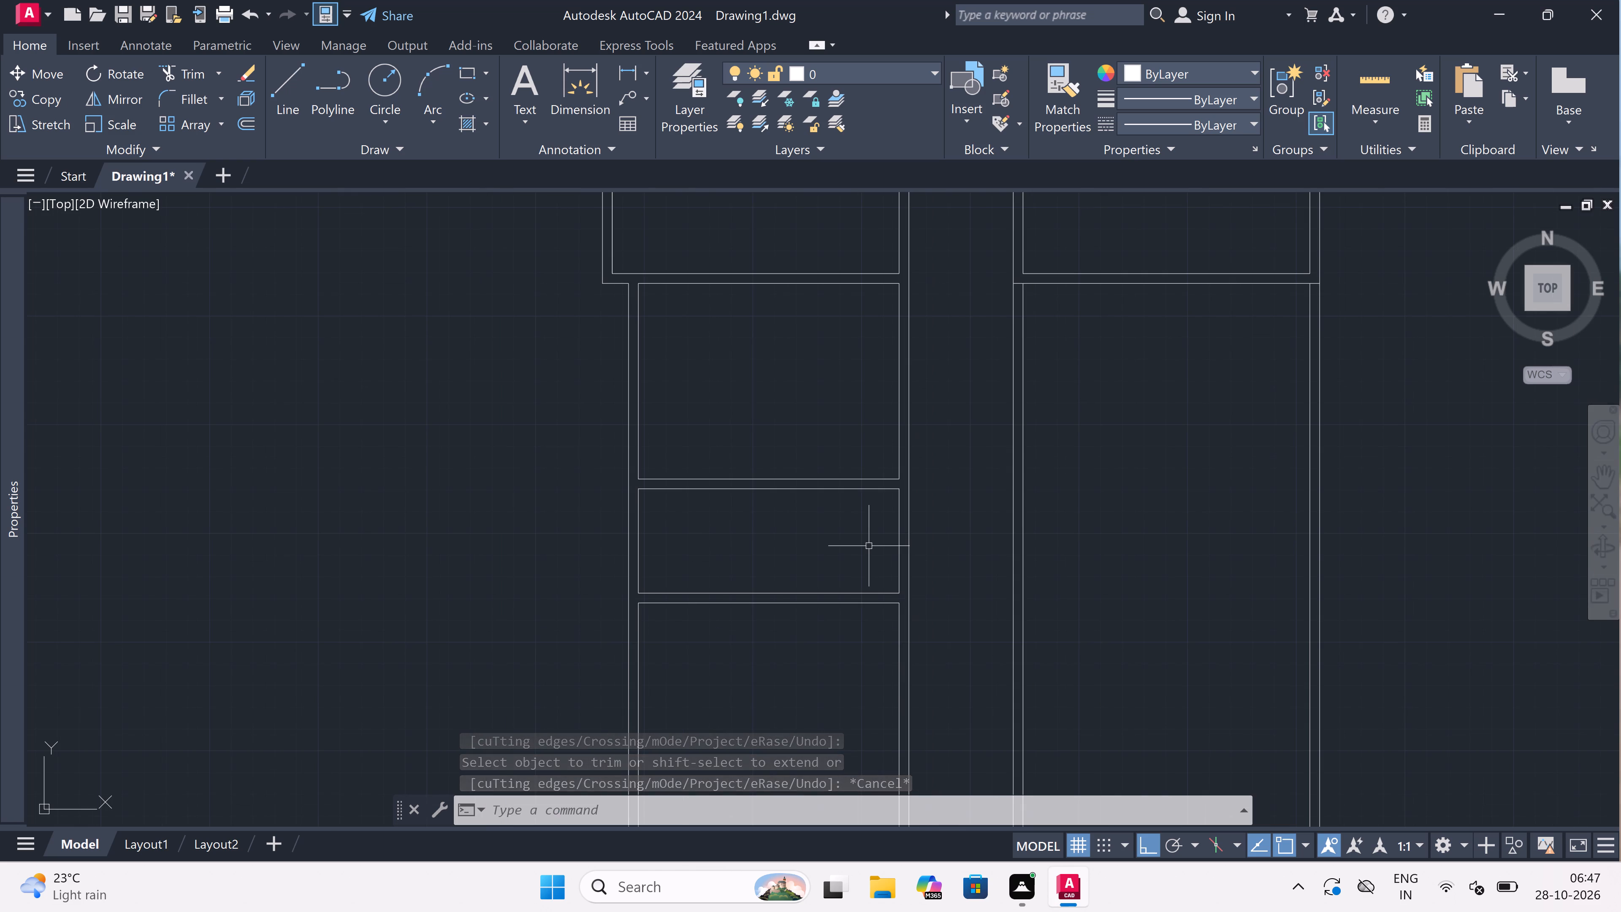
pyautogui.scroll(1, 869, 546)
pyautogui.press('o')
pyautogui.press('space')
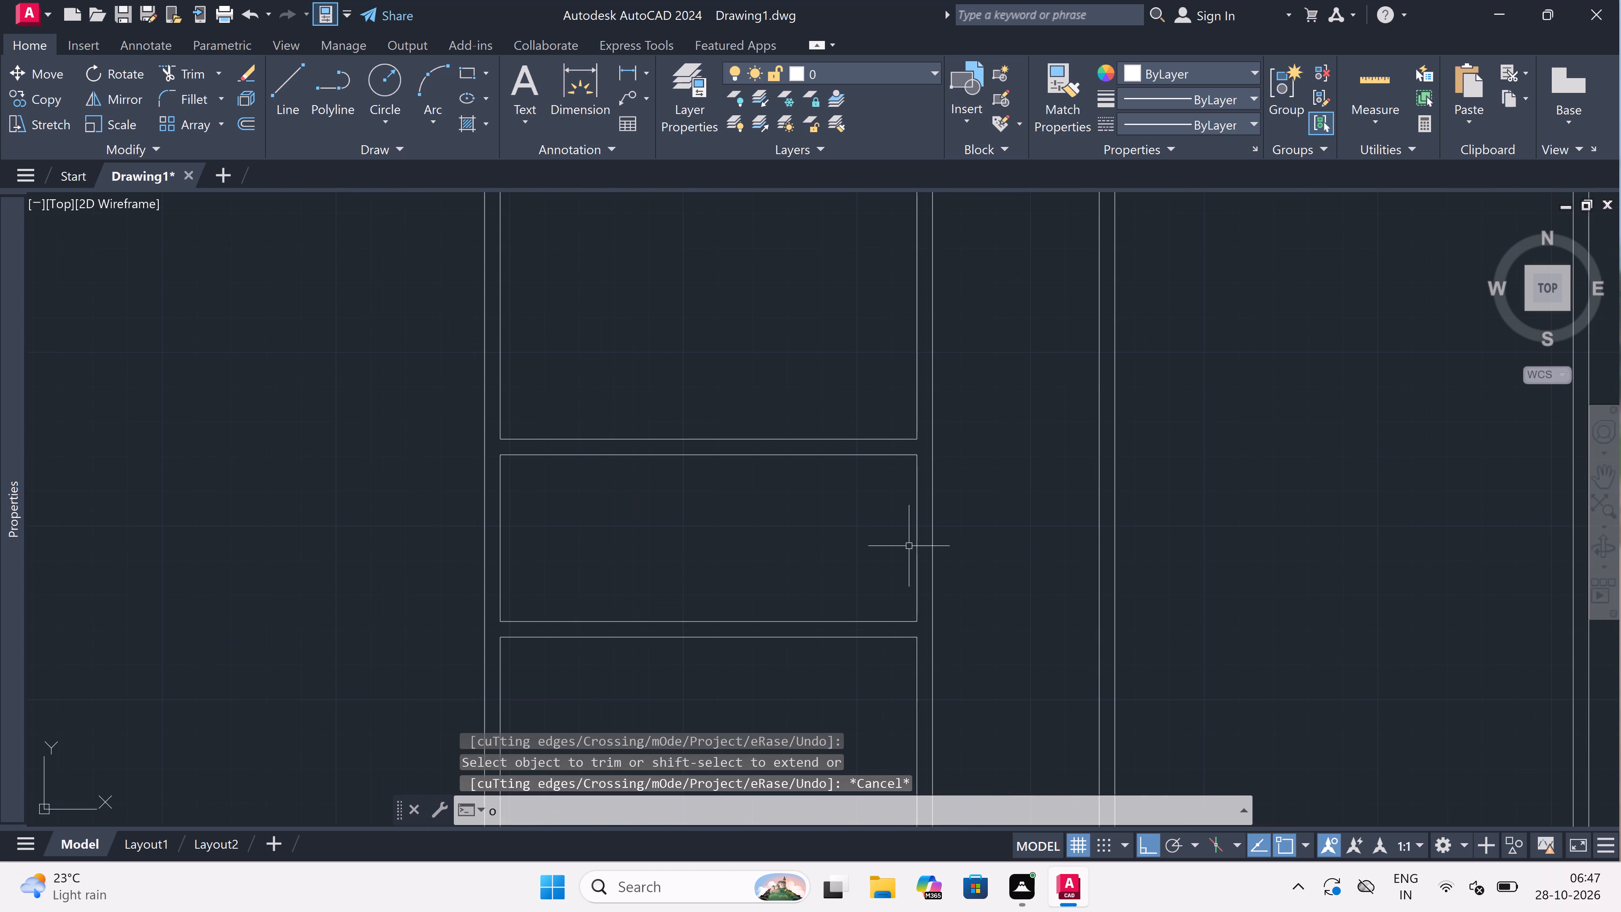
pyautogui.click(911, 543)
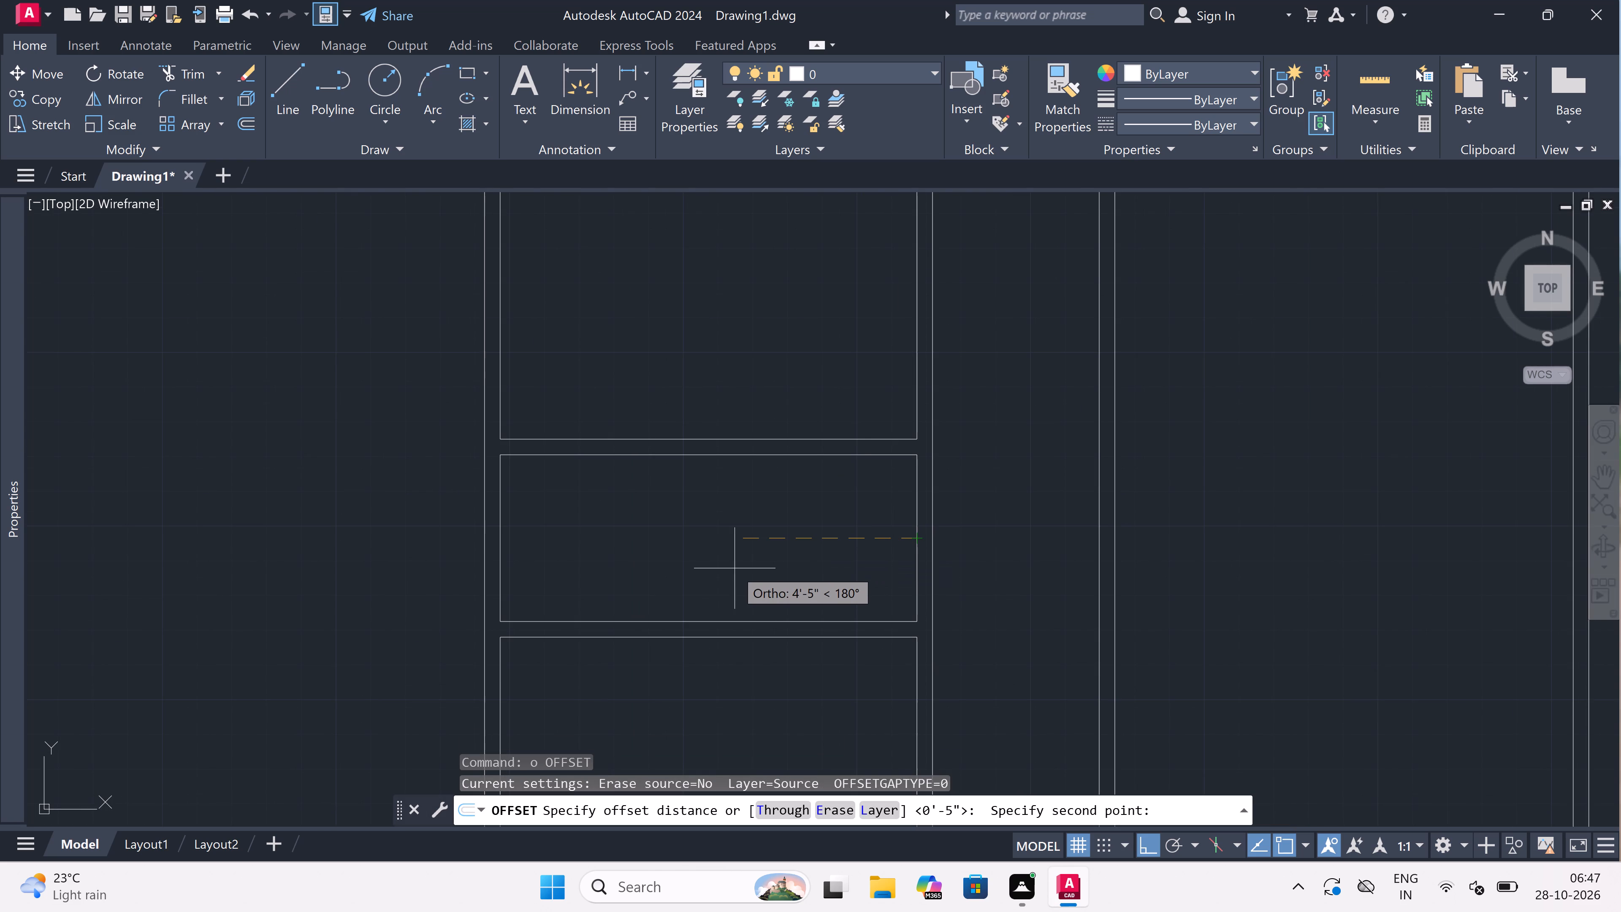
pyautogui.write("8'")
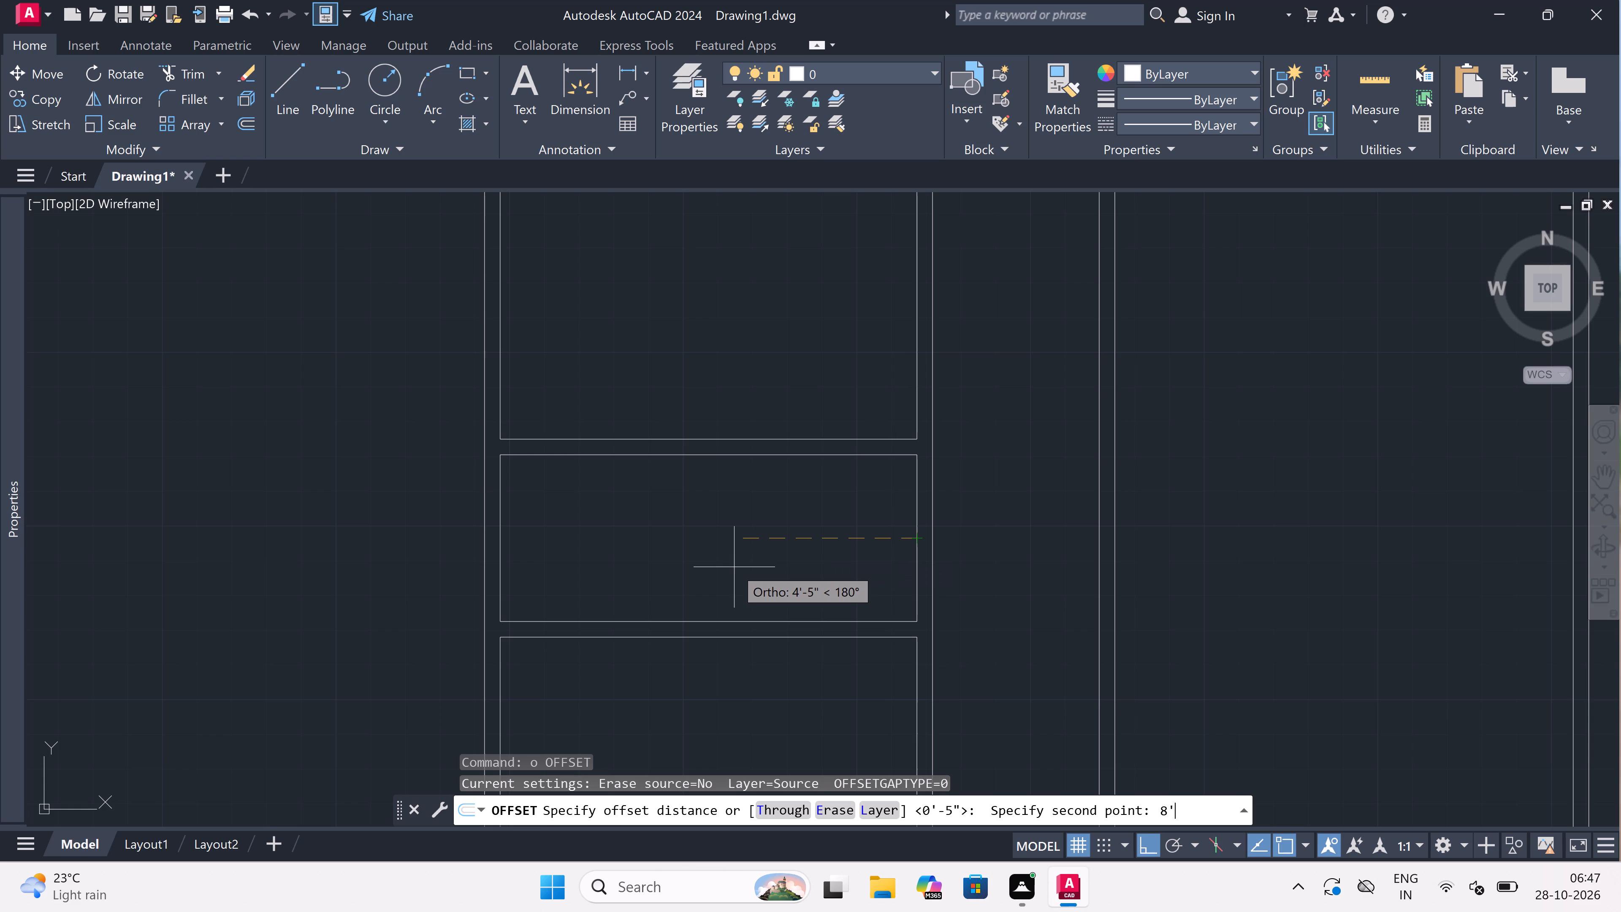
pyautogui.press('space')
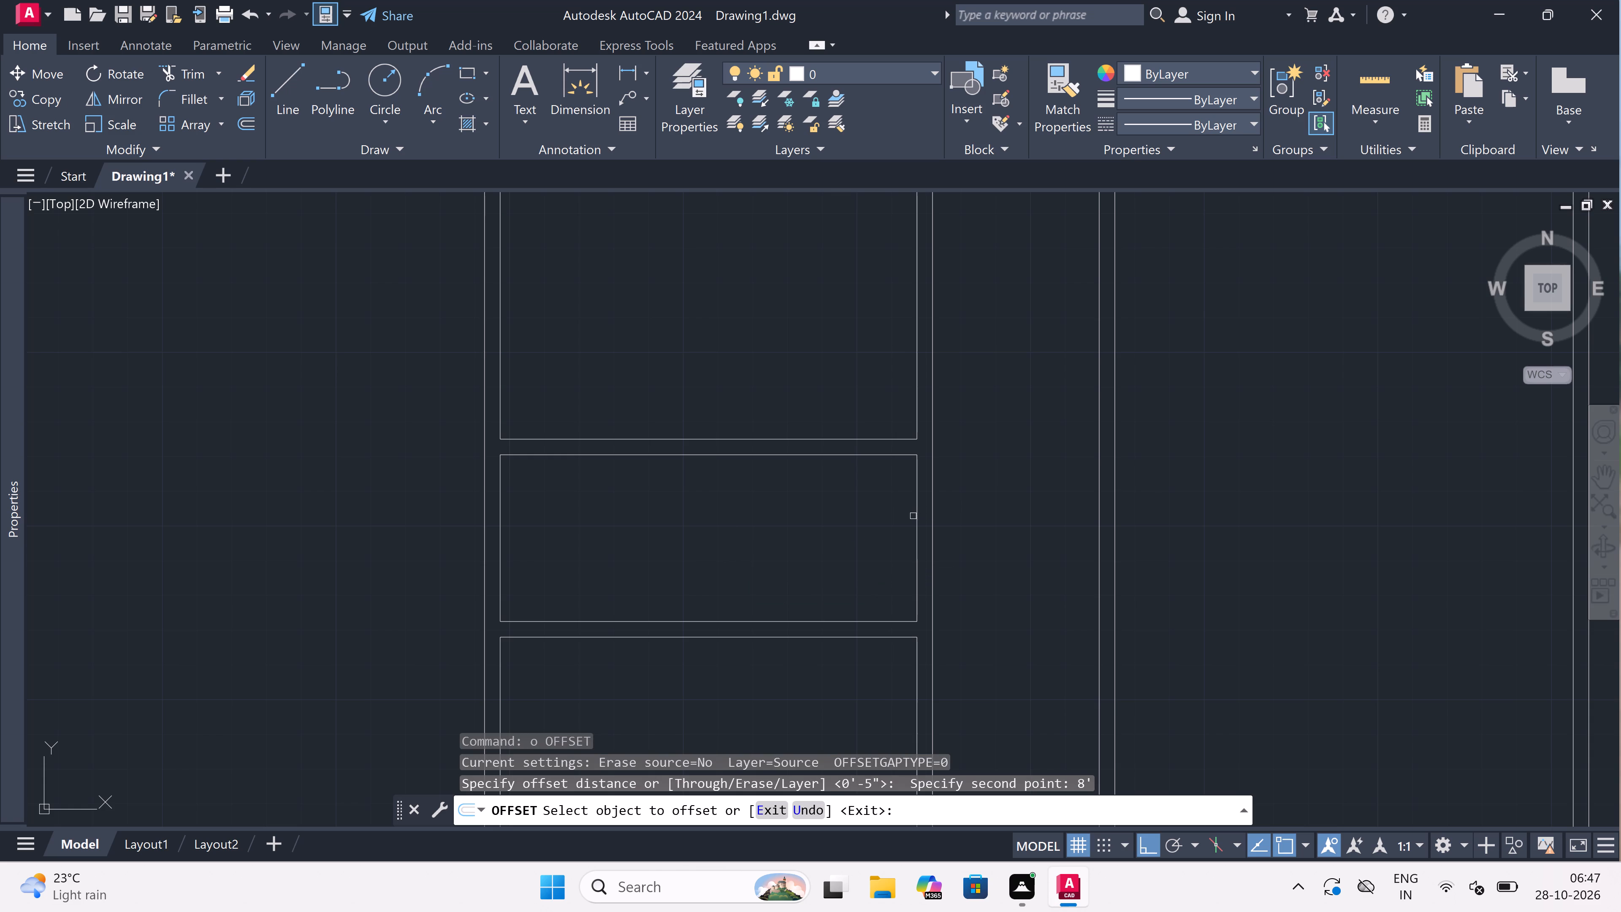
pyautogui.click(913, 516)
pyautogui.click(740, 550)
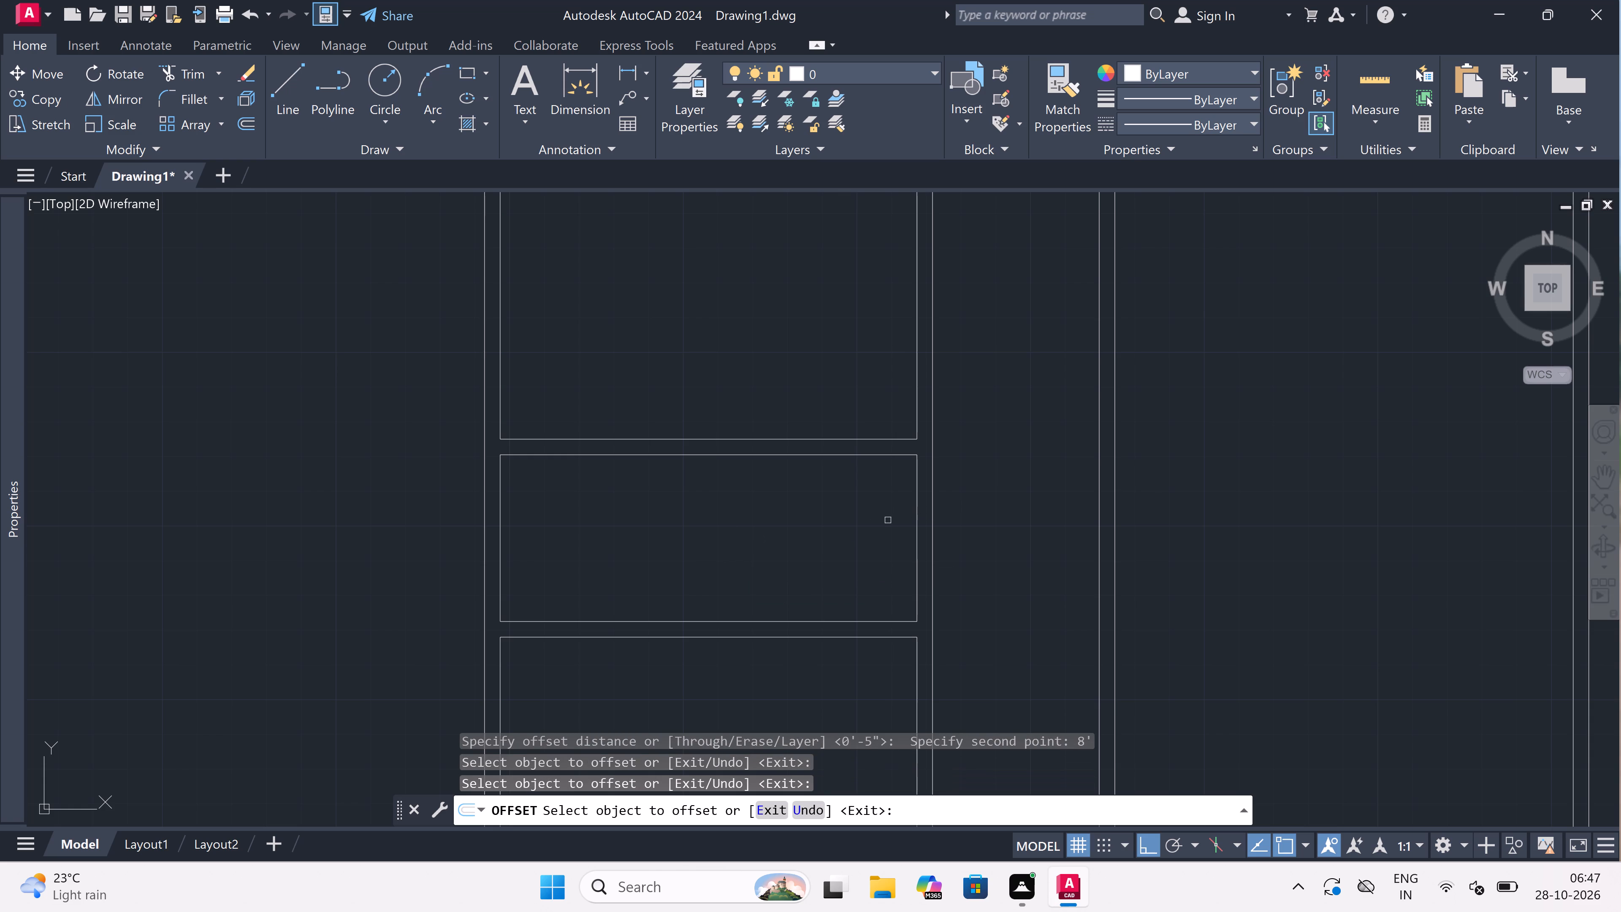
pyautogui.moveTo(915, 516); pyautogui.dragTo(822, 527)
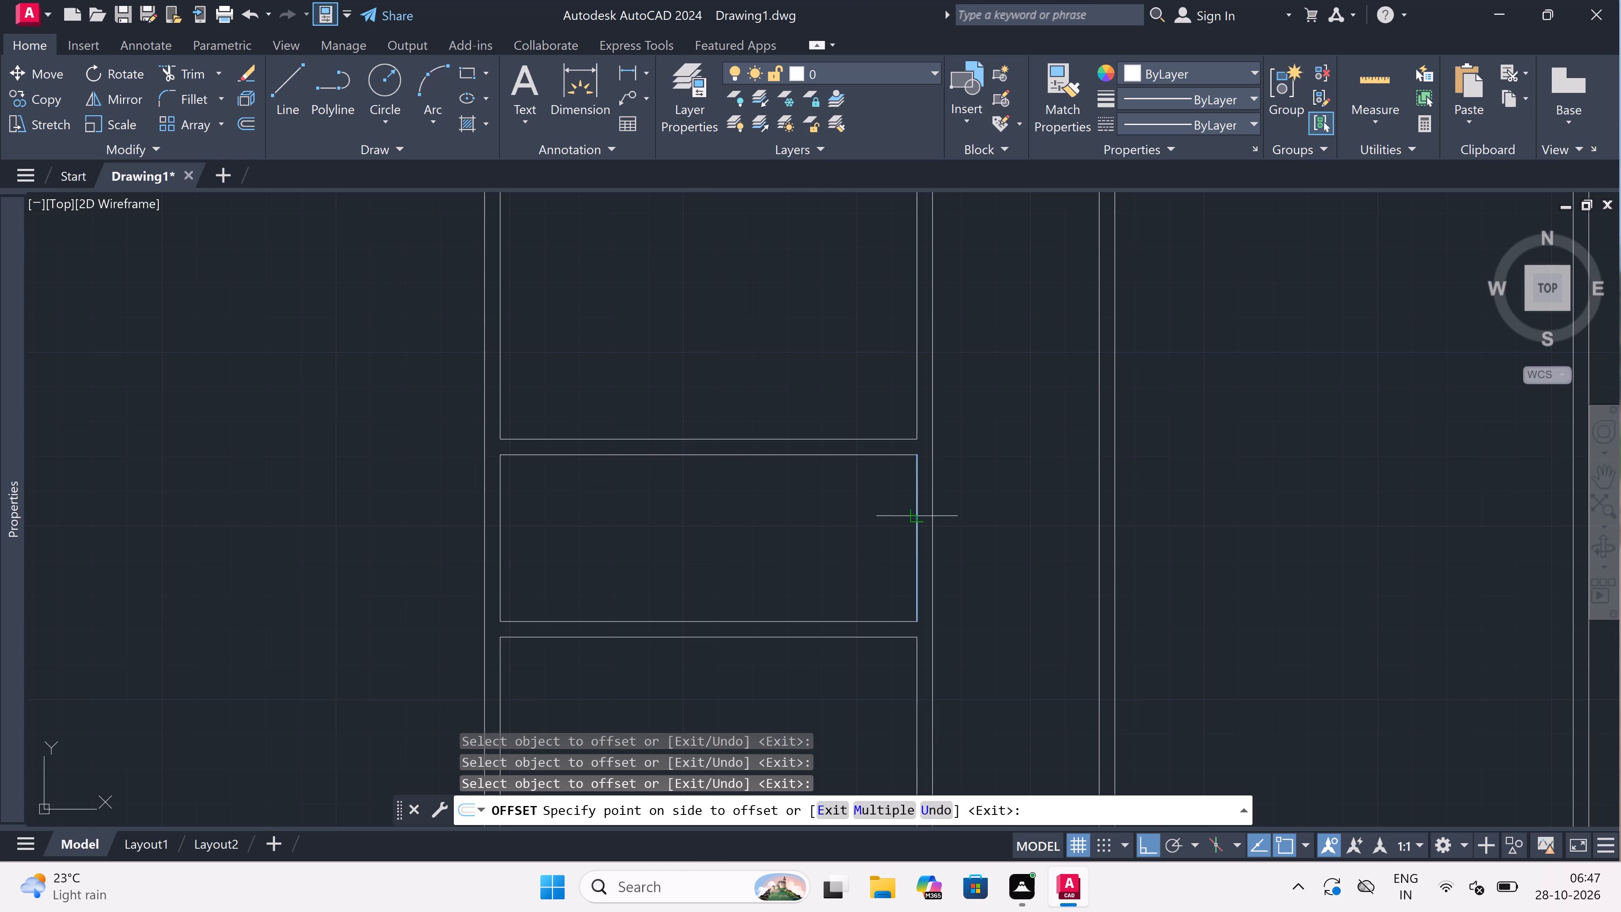
pyautogui.click(715, 546)
pyautogui.press('Escape')
# Offset the new vertical line 4.5" to the left to form a short wall between the second and third cross walls.
pyautogui.press('space')
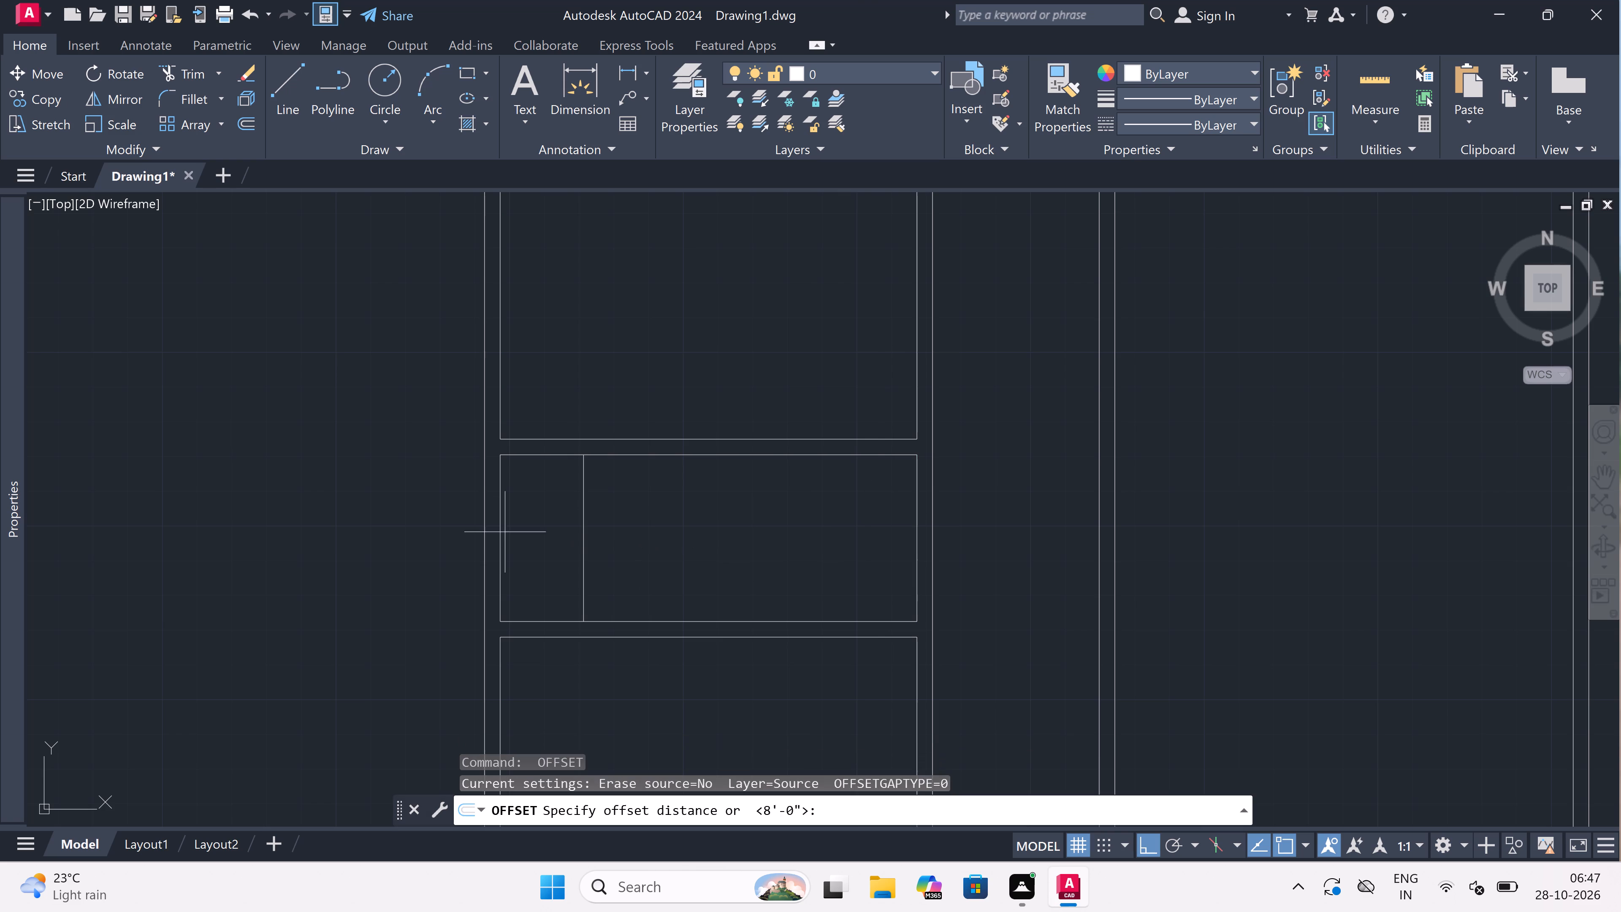
pyautogui.click(575, 525)
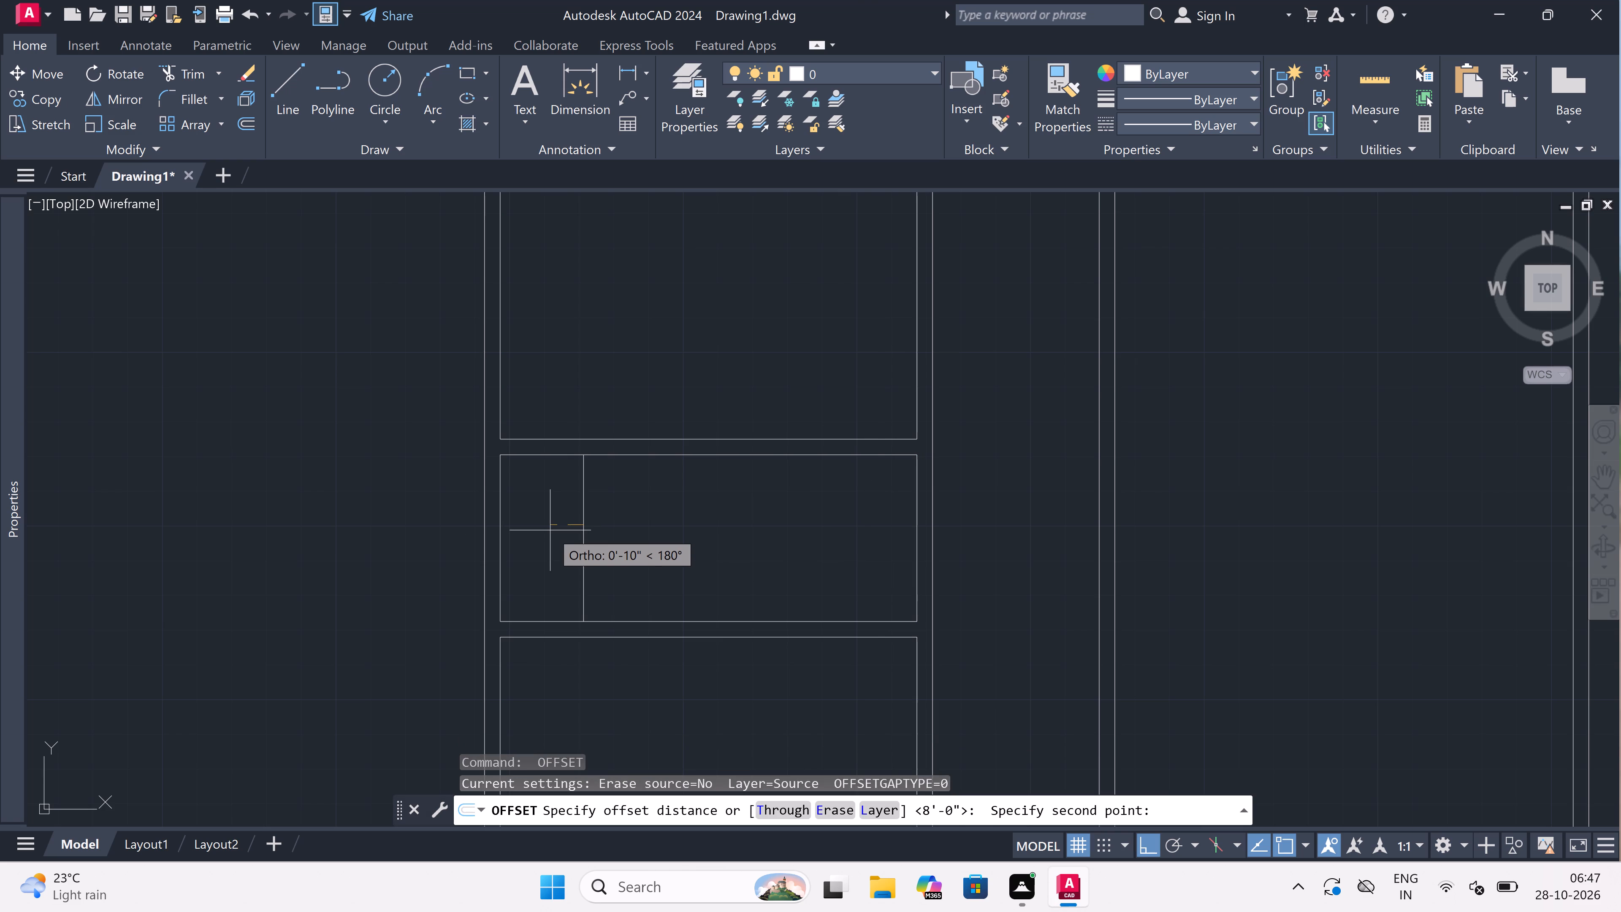
pyautogui.press('4')
pyautogui.write('.5')
pyautogui.hotkey('shift', '"')
pyautogui.press('space')
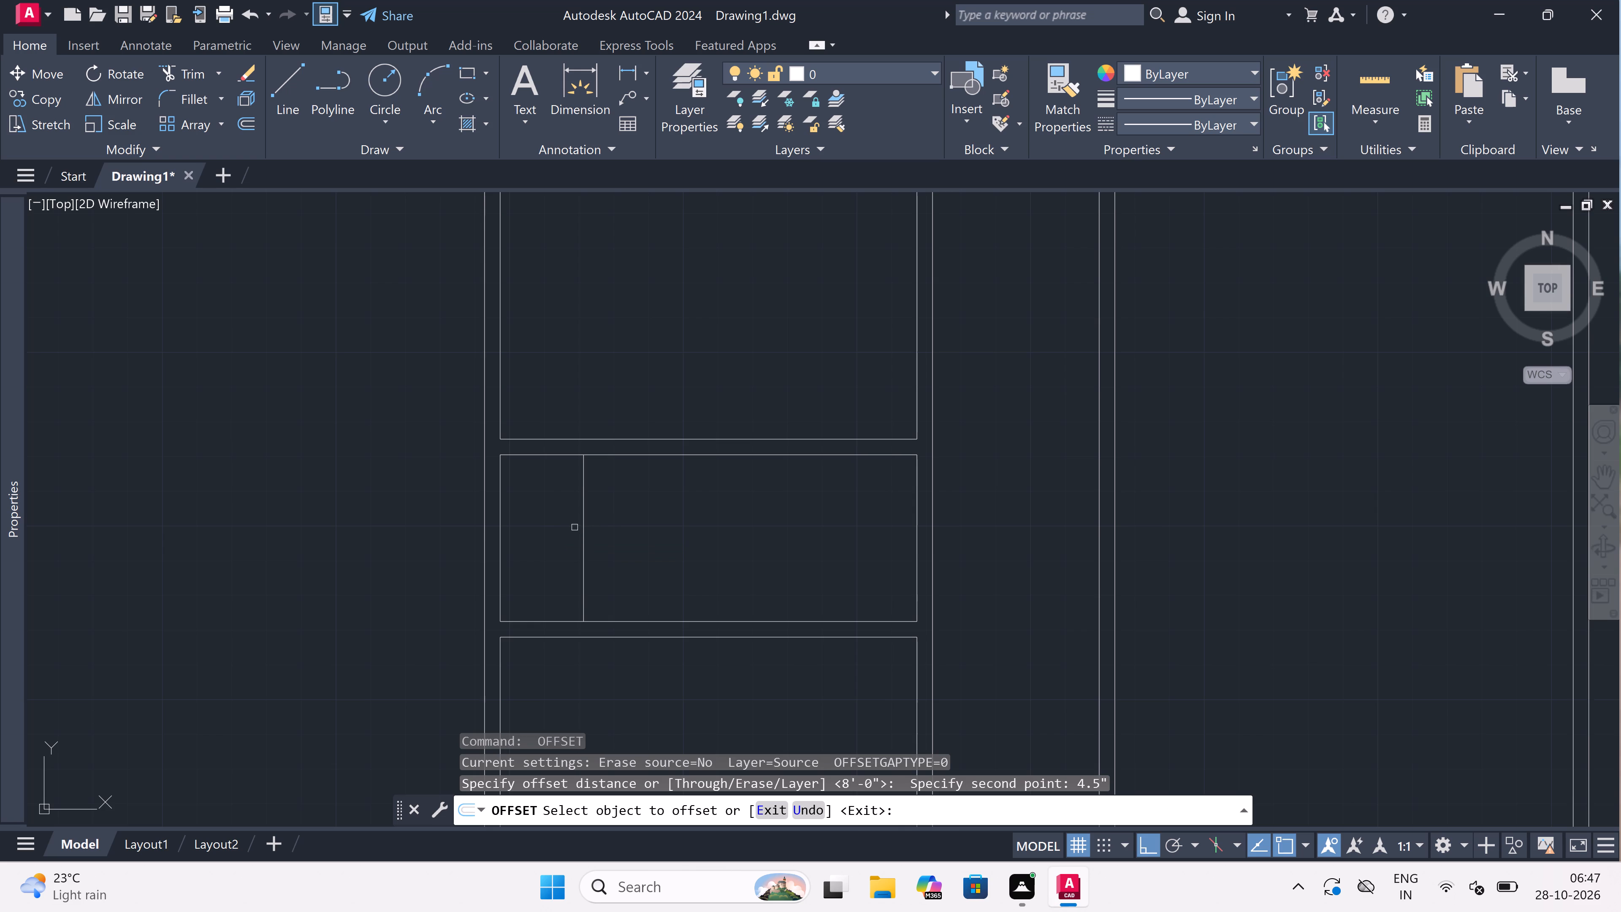
pyautogui.moveTo(582, 524); pyautogui.dragTo(572, 525)
pyautogui.click(563, 527)
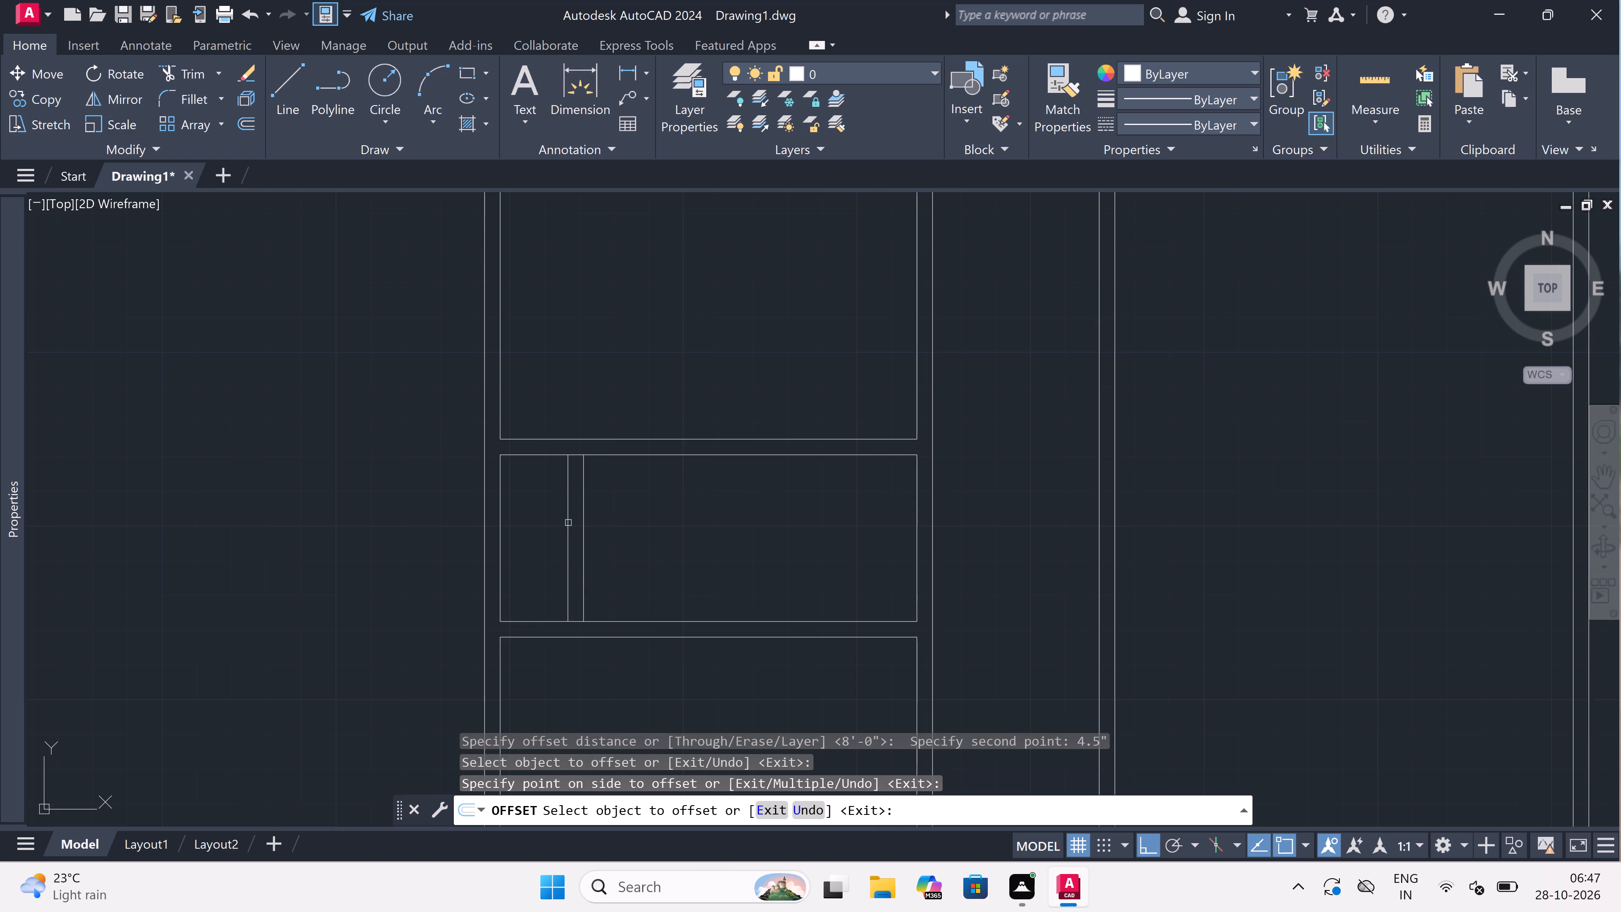
pyautogui.press('Escape')
# Extend the short wall's left line down to the third cross wall's lower line, and the second cross wall's lower line left to the outer wall line.
pyautogui.write('ex')
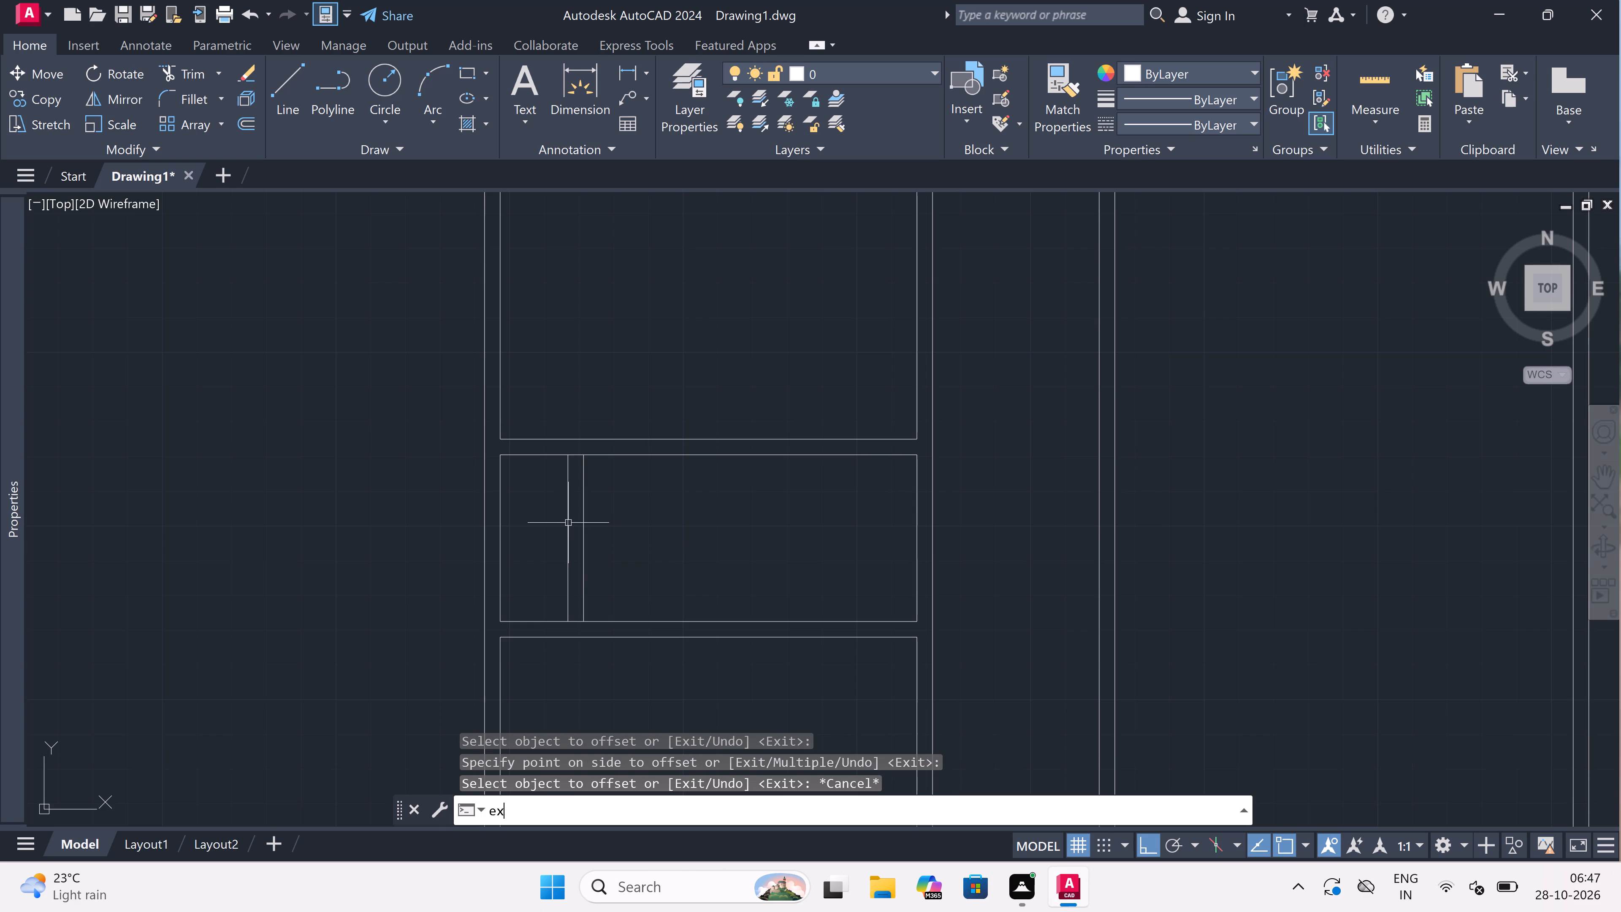
pyautogui.press('space')
pyautogui.click(571, 559)
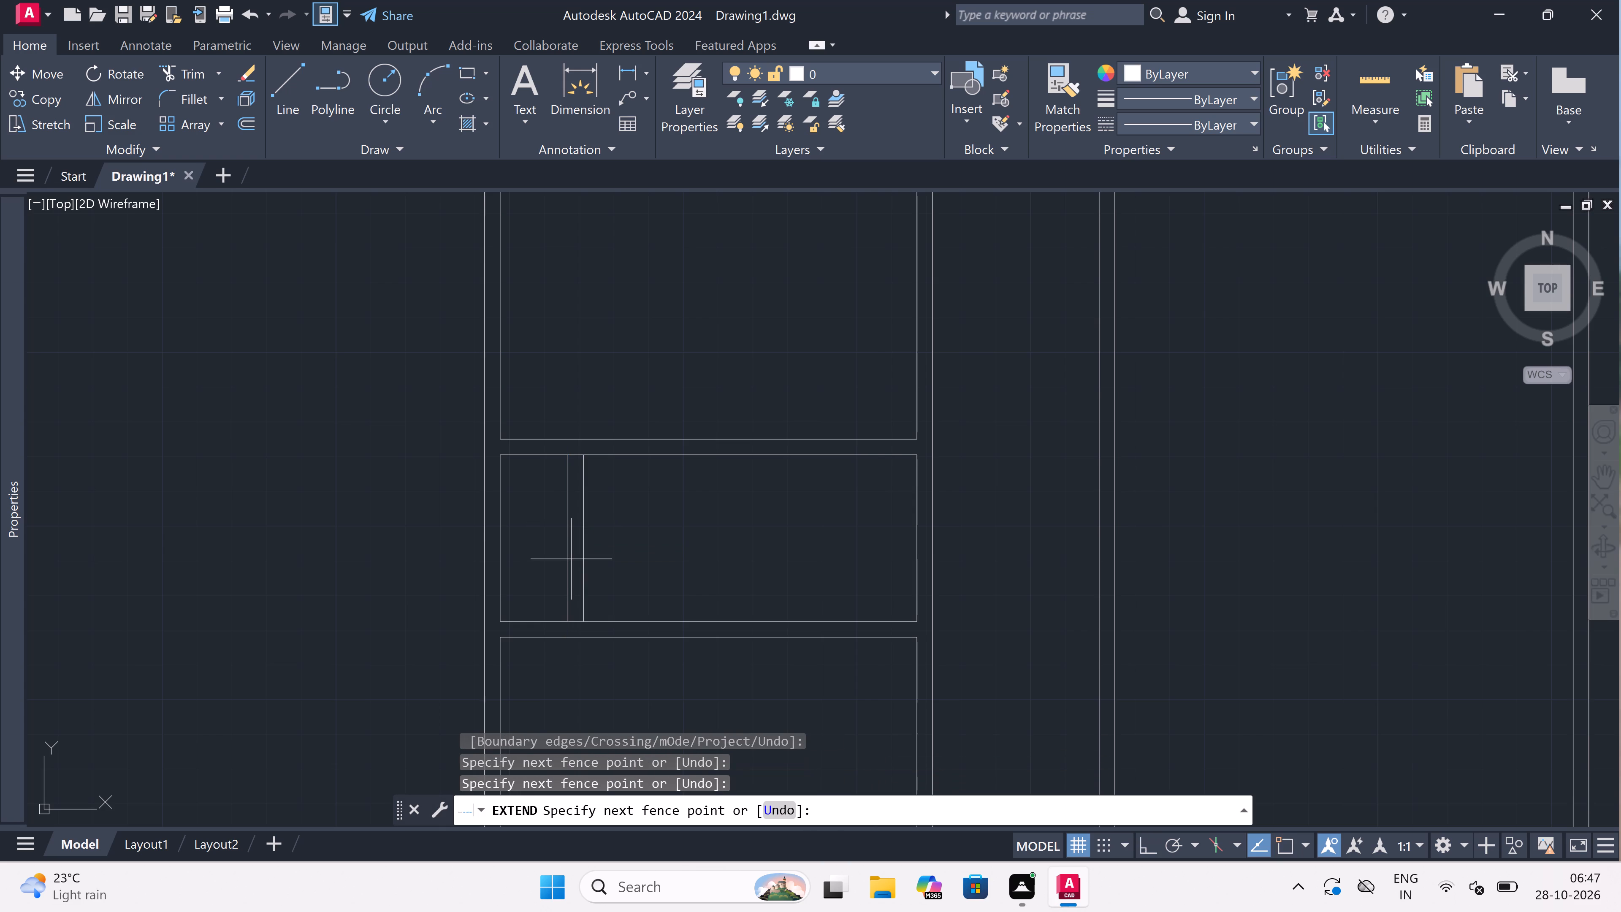
pyautogui.click(565, 580)
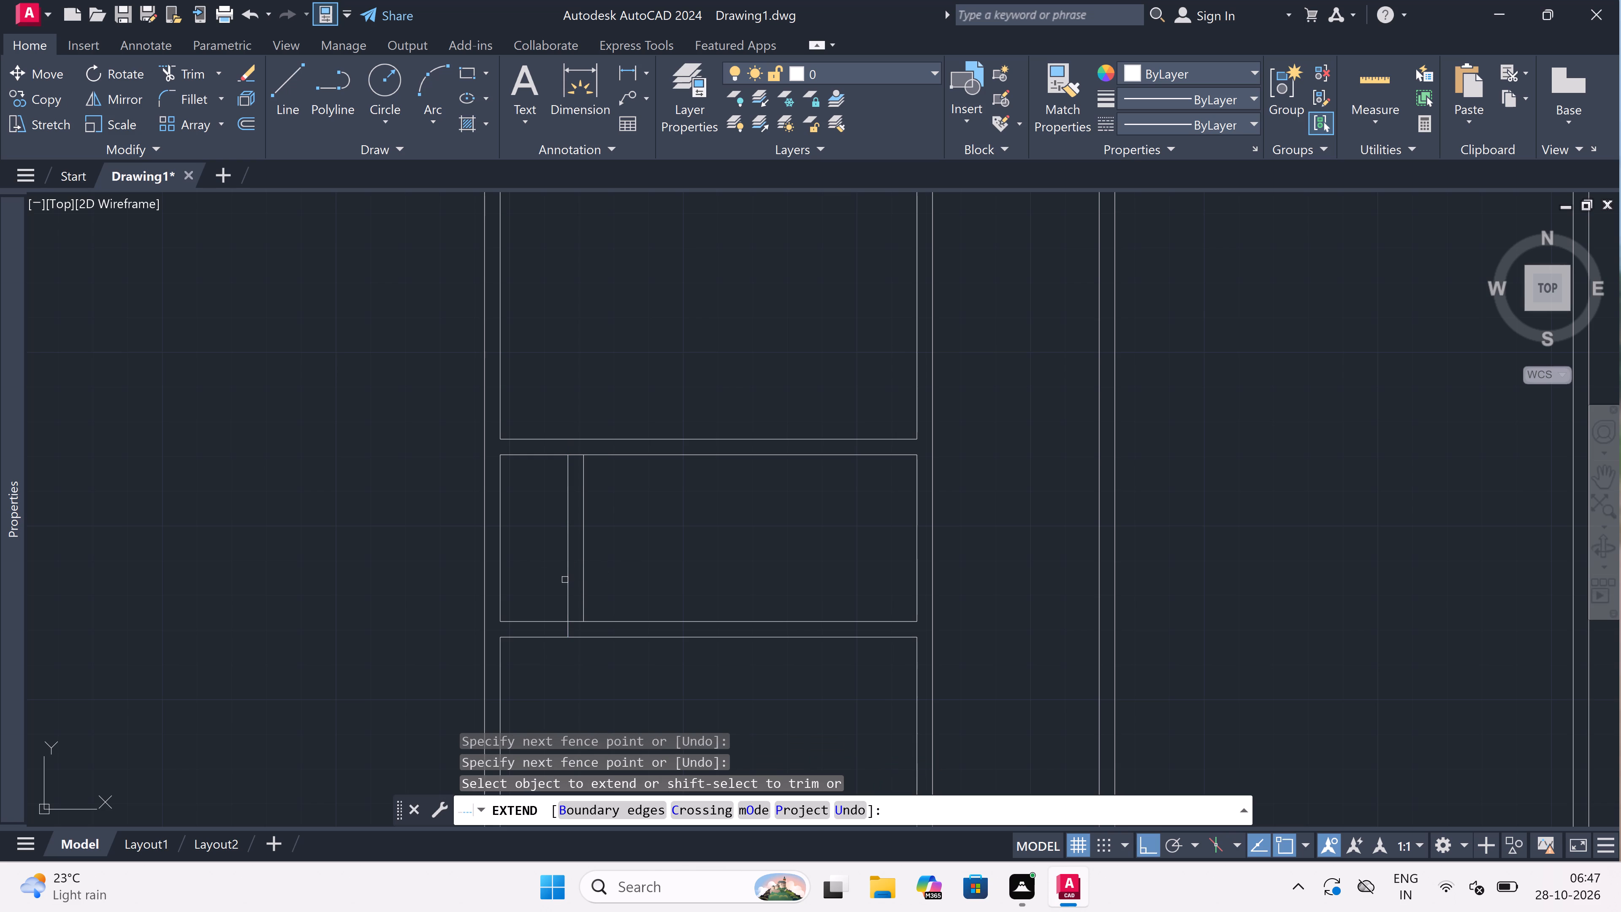
pyautogui.click(529, 458)
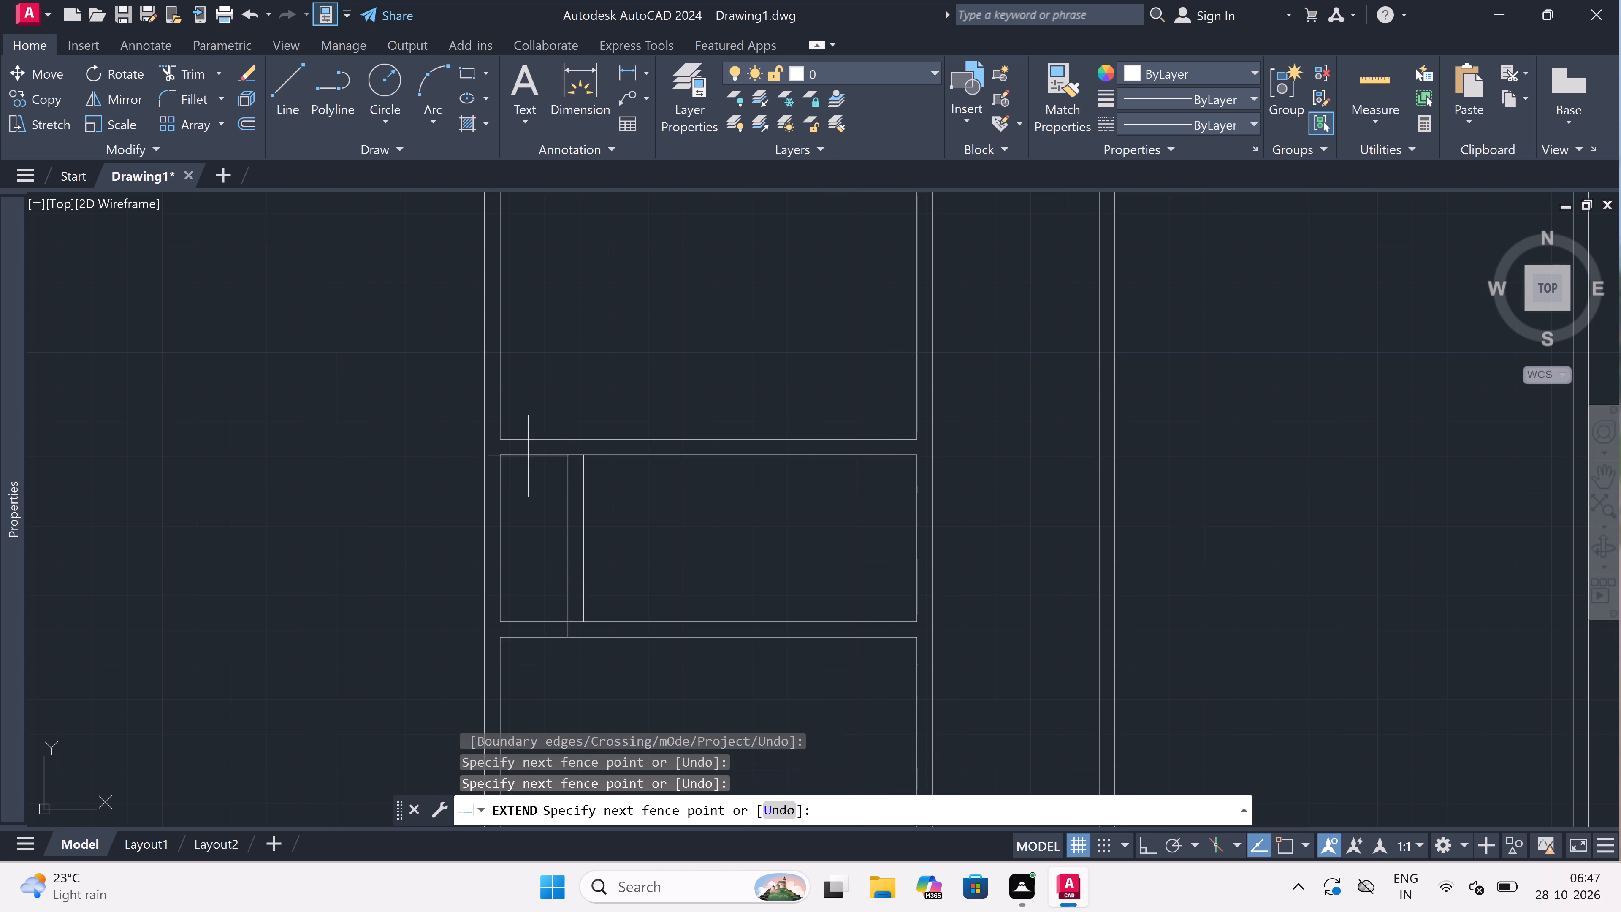
pyautogui.click(528, 451)
pyautogui.press('Escape')
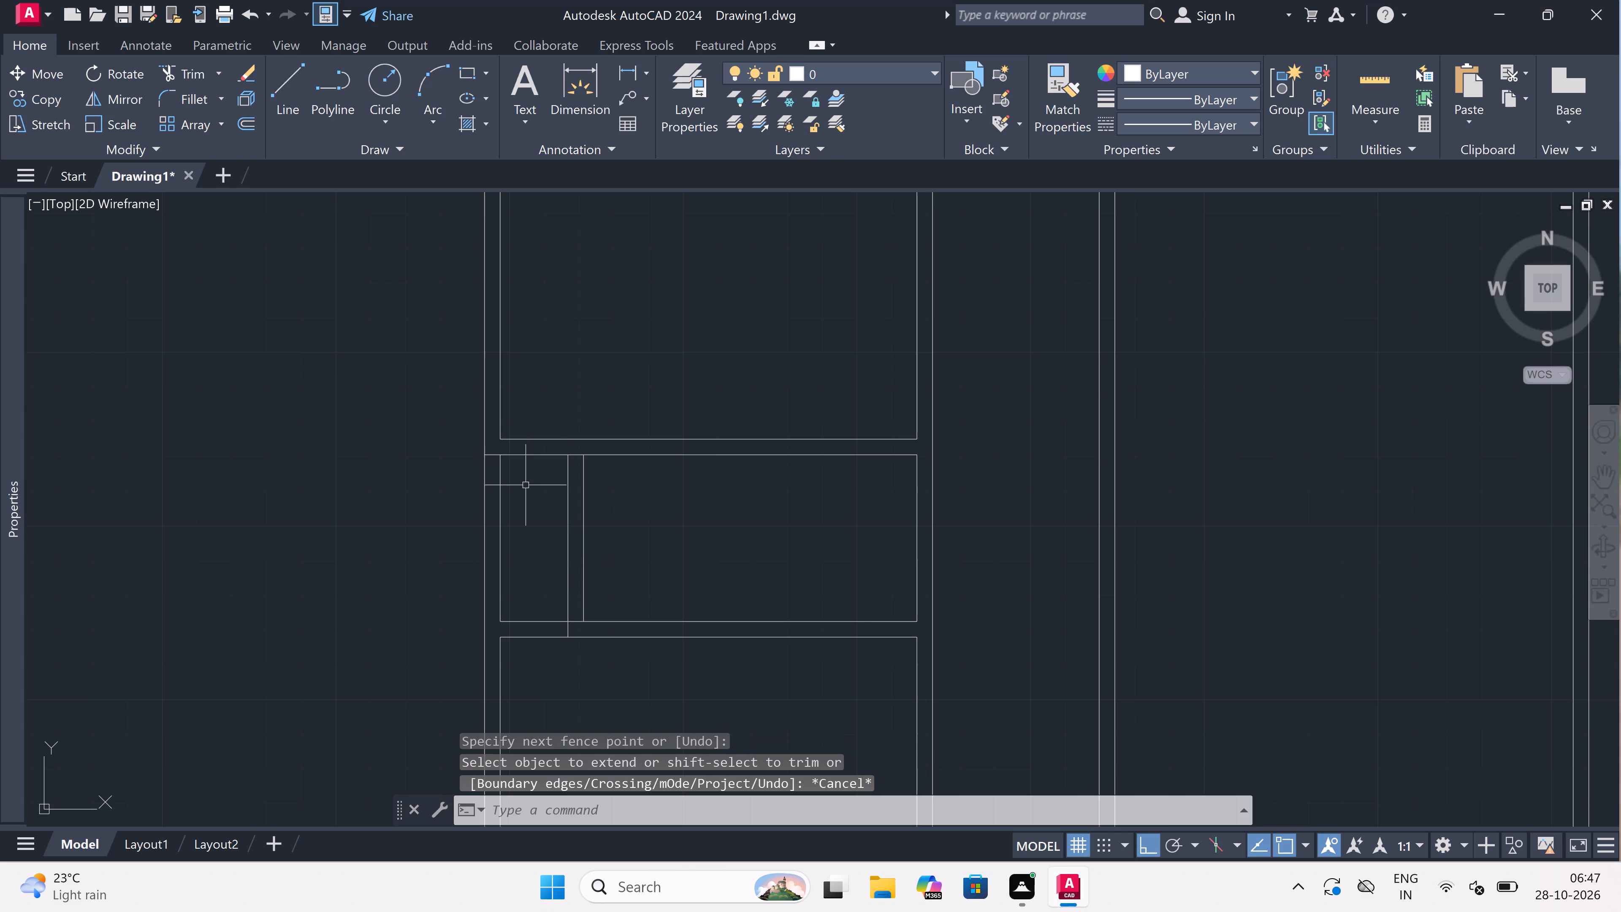
# Trim away the inset wall's lines below the second cross wall and the third cross wall's ends left of the short wall.
pyautogui.write('tr')
pyautogui.press('space')
pyautogui.click(529, 508)
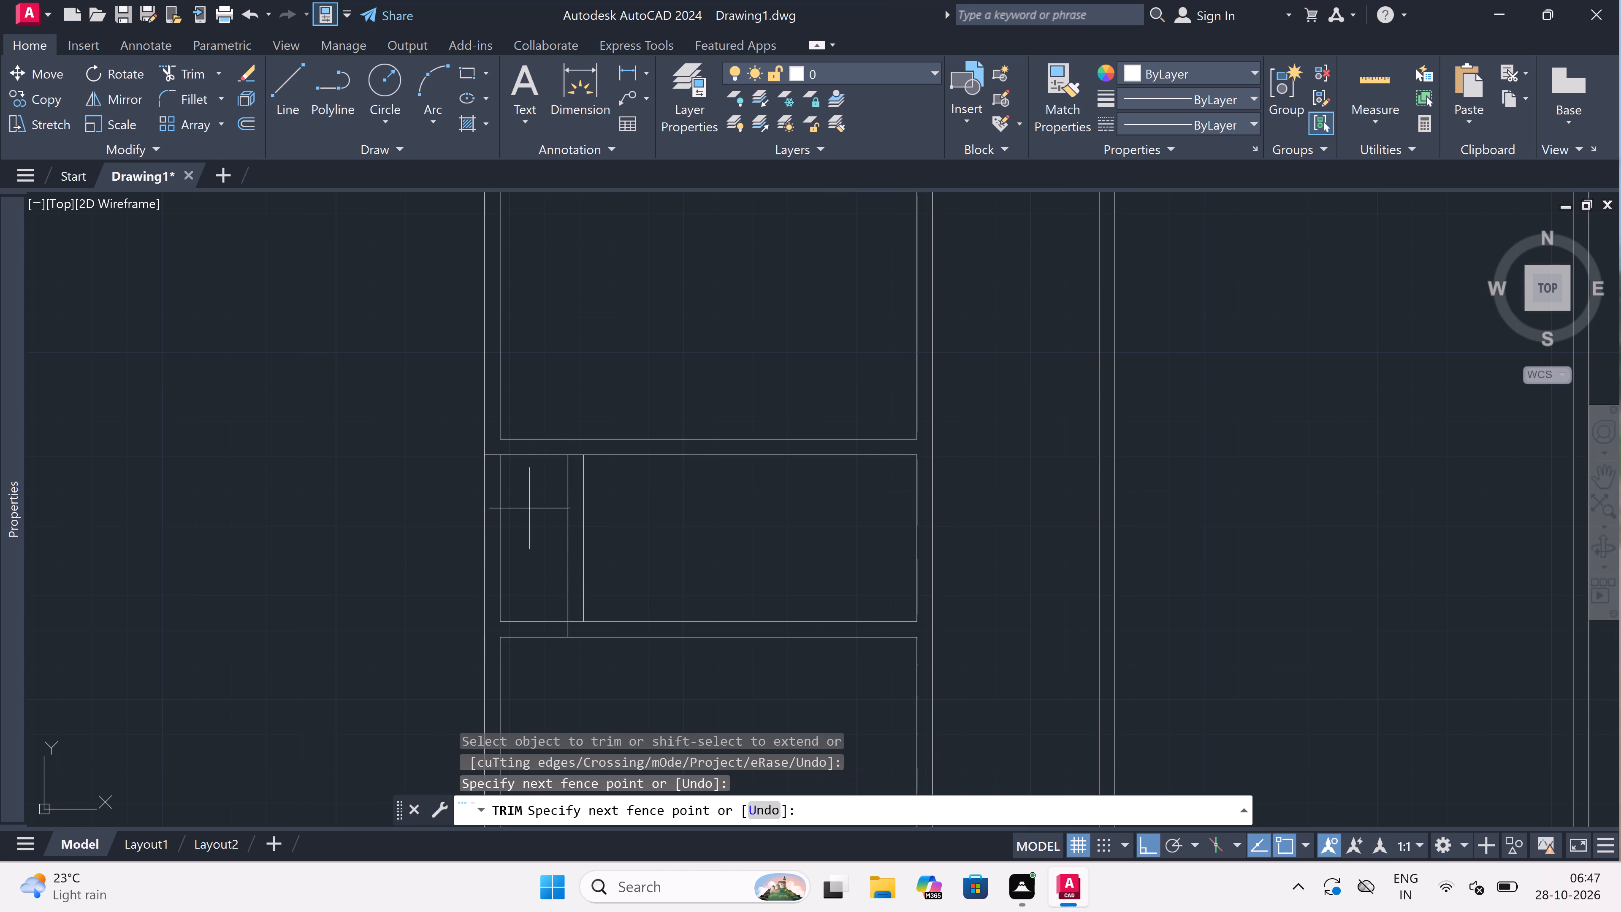
pyautogui.click(492, 557)
pyautogui.click(499, 538)
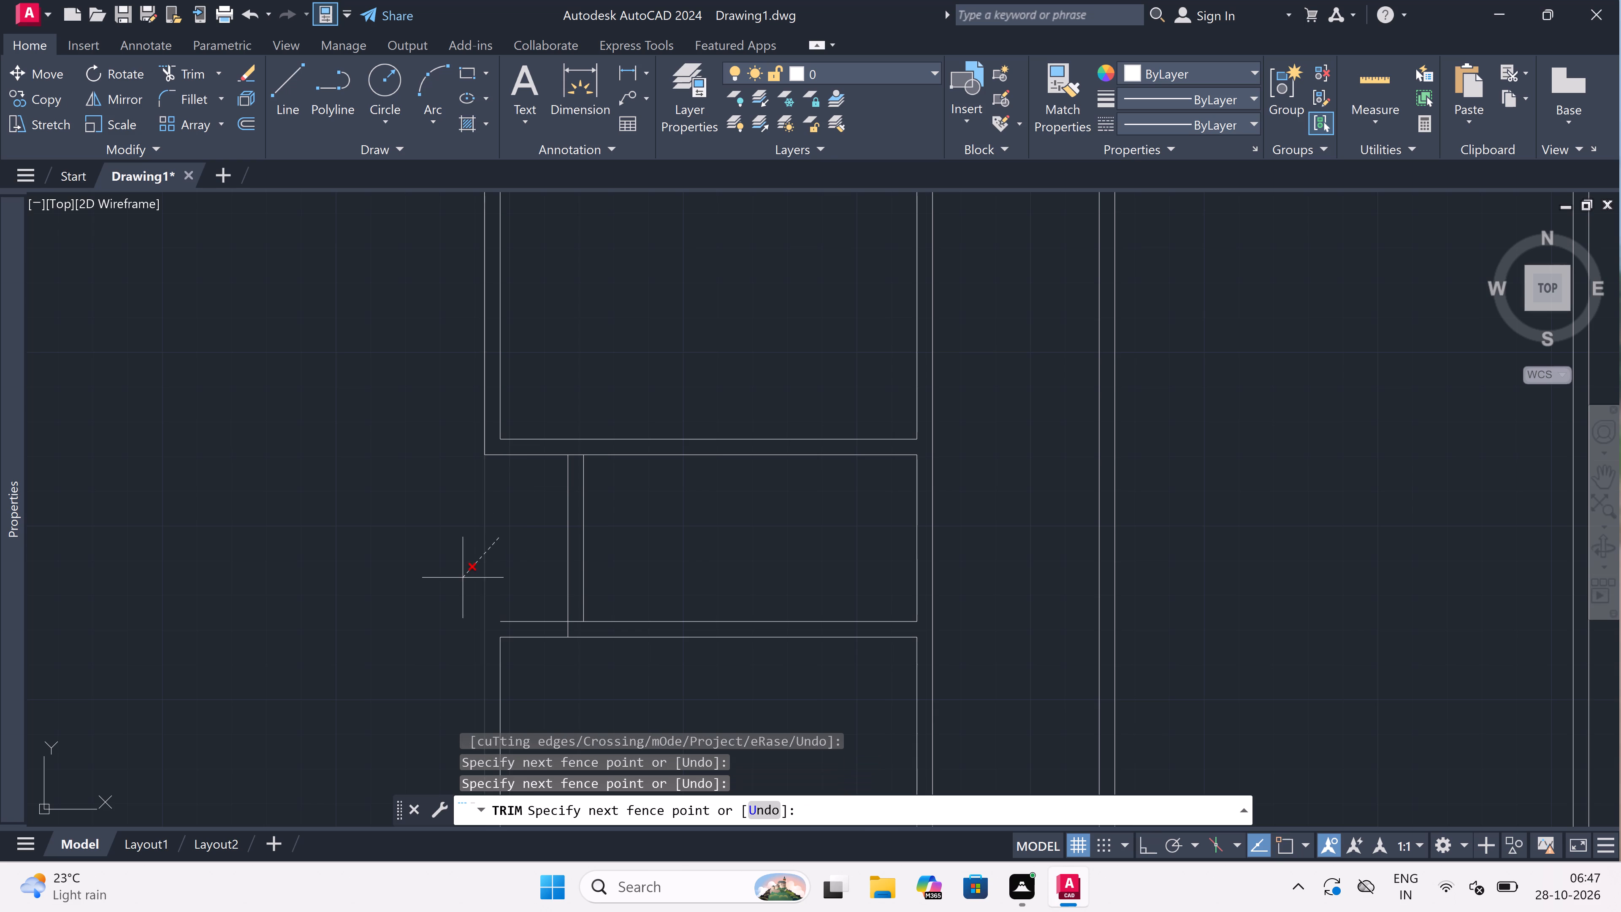
pyautogui.click(461, 578)
pyautogui.moveTo(521, 592); pyautogui.dragTo(522, 612)
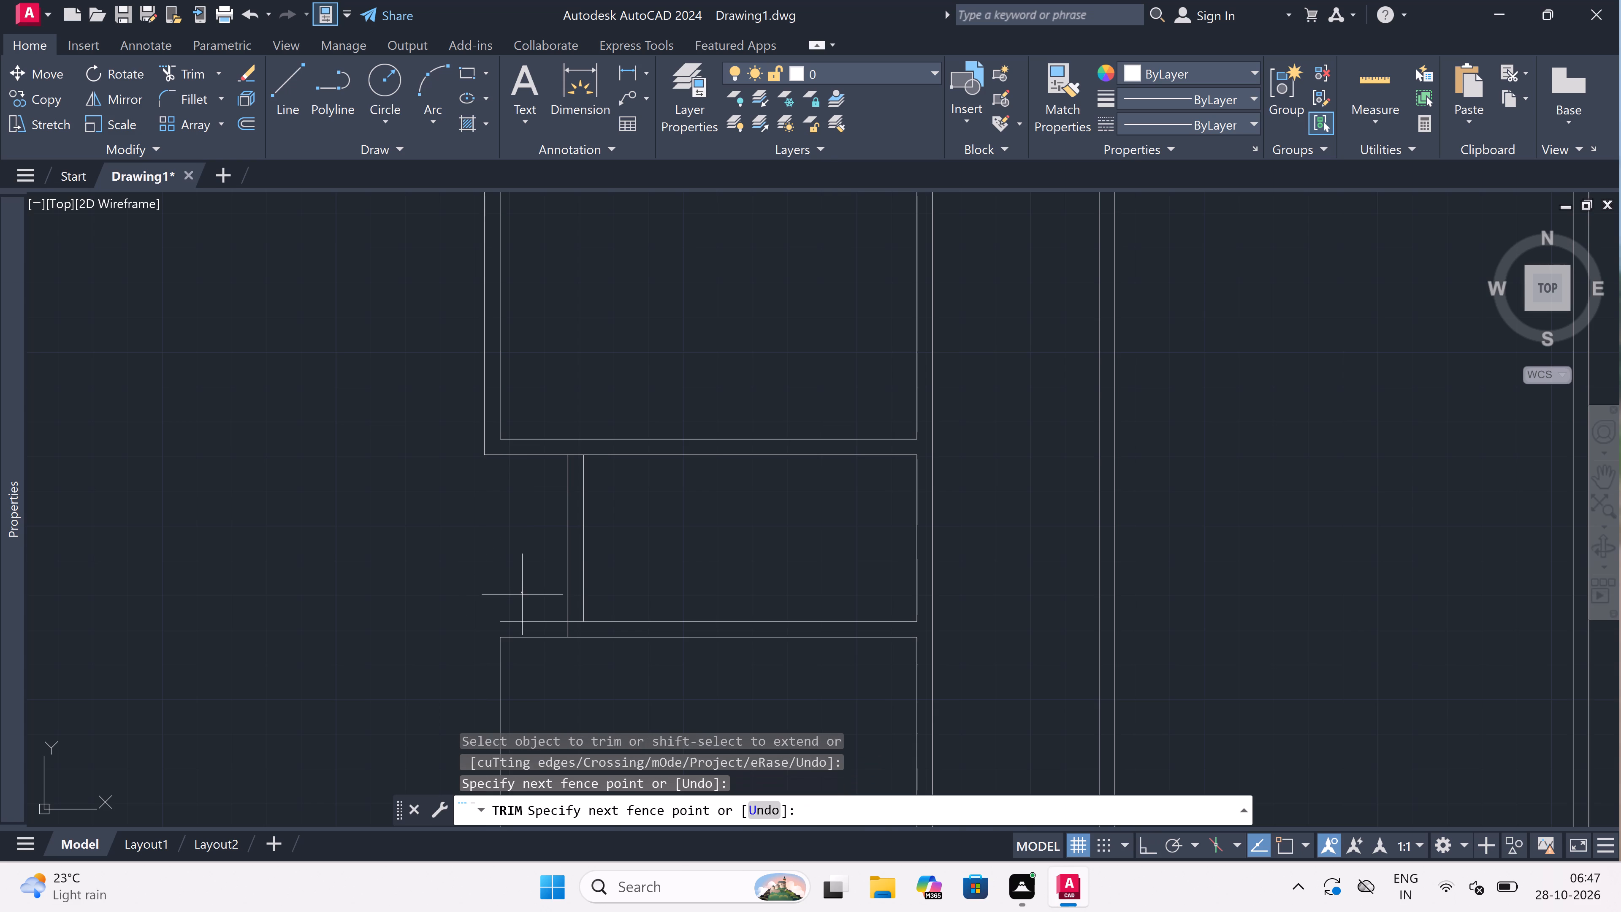
pyautogui.click(523, 712)
pyautogui.click(510, 694)
pyautogui.click(453, 660)
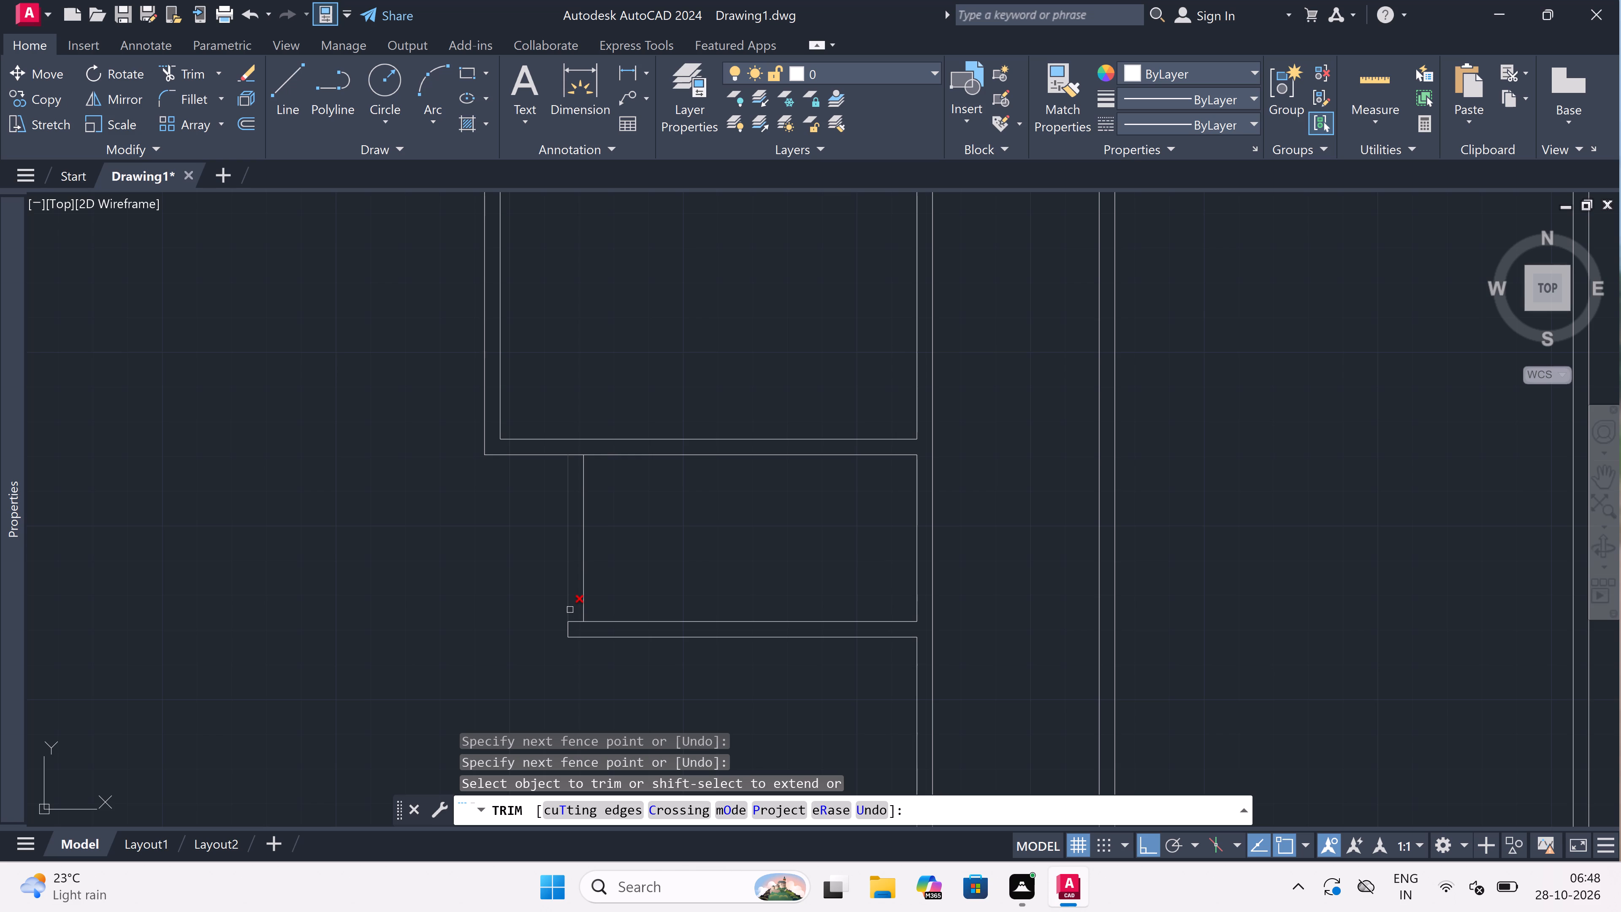
# Trim the cross-wall line segments between the short wall's two faces to open its junctions with the second and third cross walls.
pyautogui.scroll(2, 570, 610)
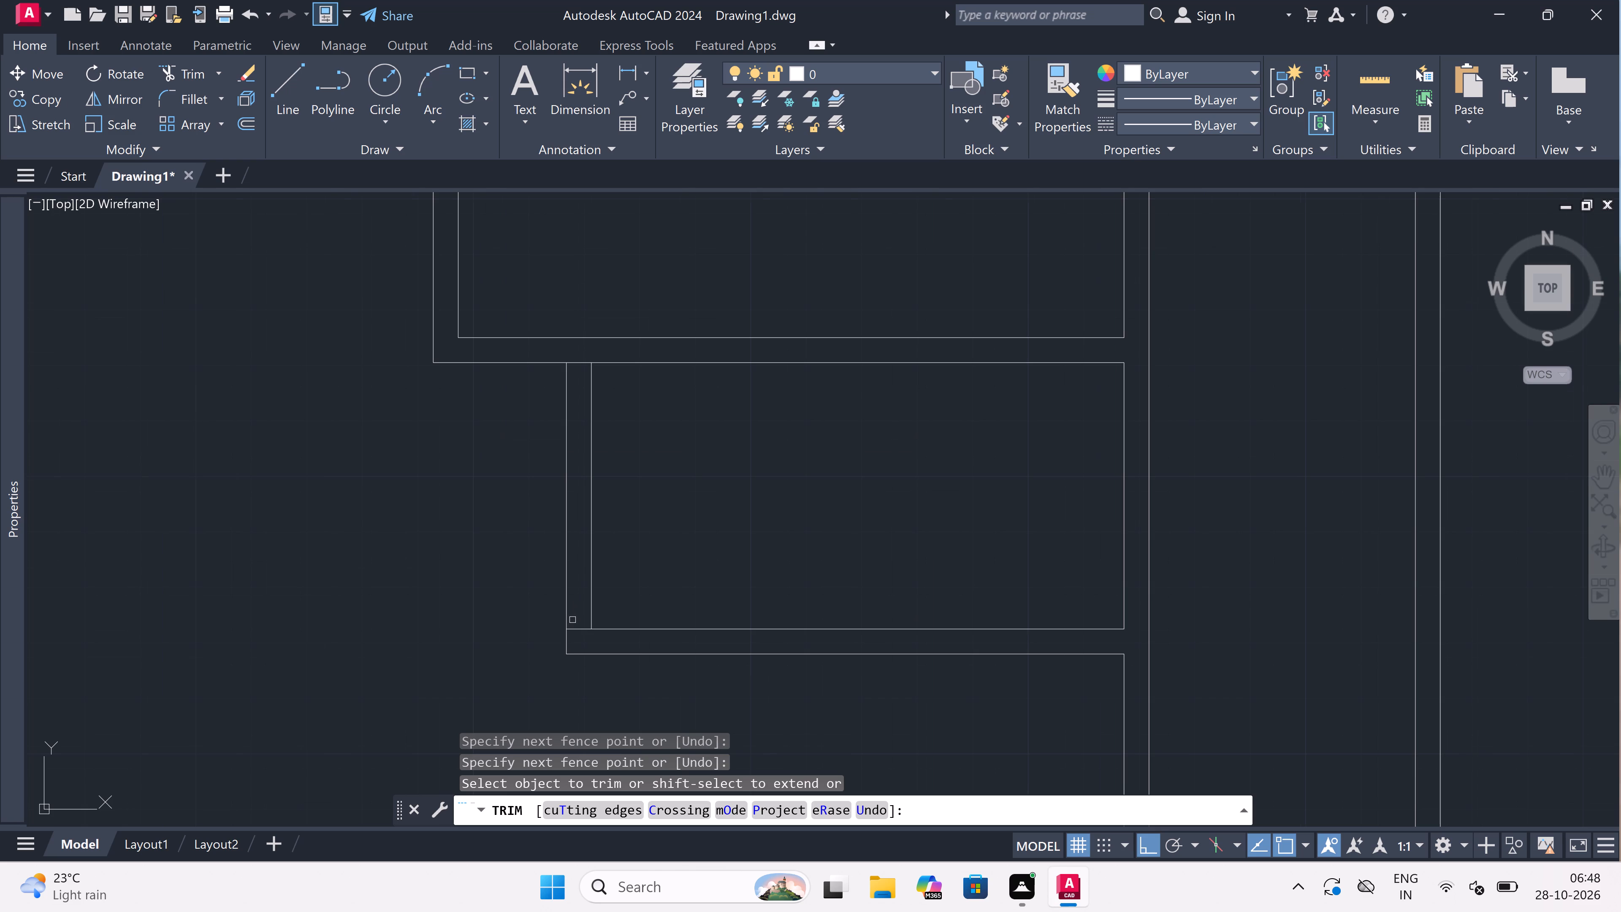
pyautogui.moveTo(575, 651); pyautogui.dragTo(572, 636)
pyautogui.scroll(-2, 558, 537)
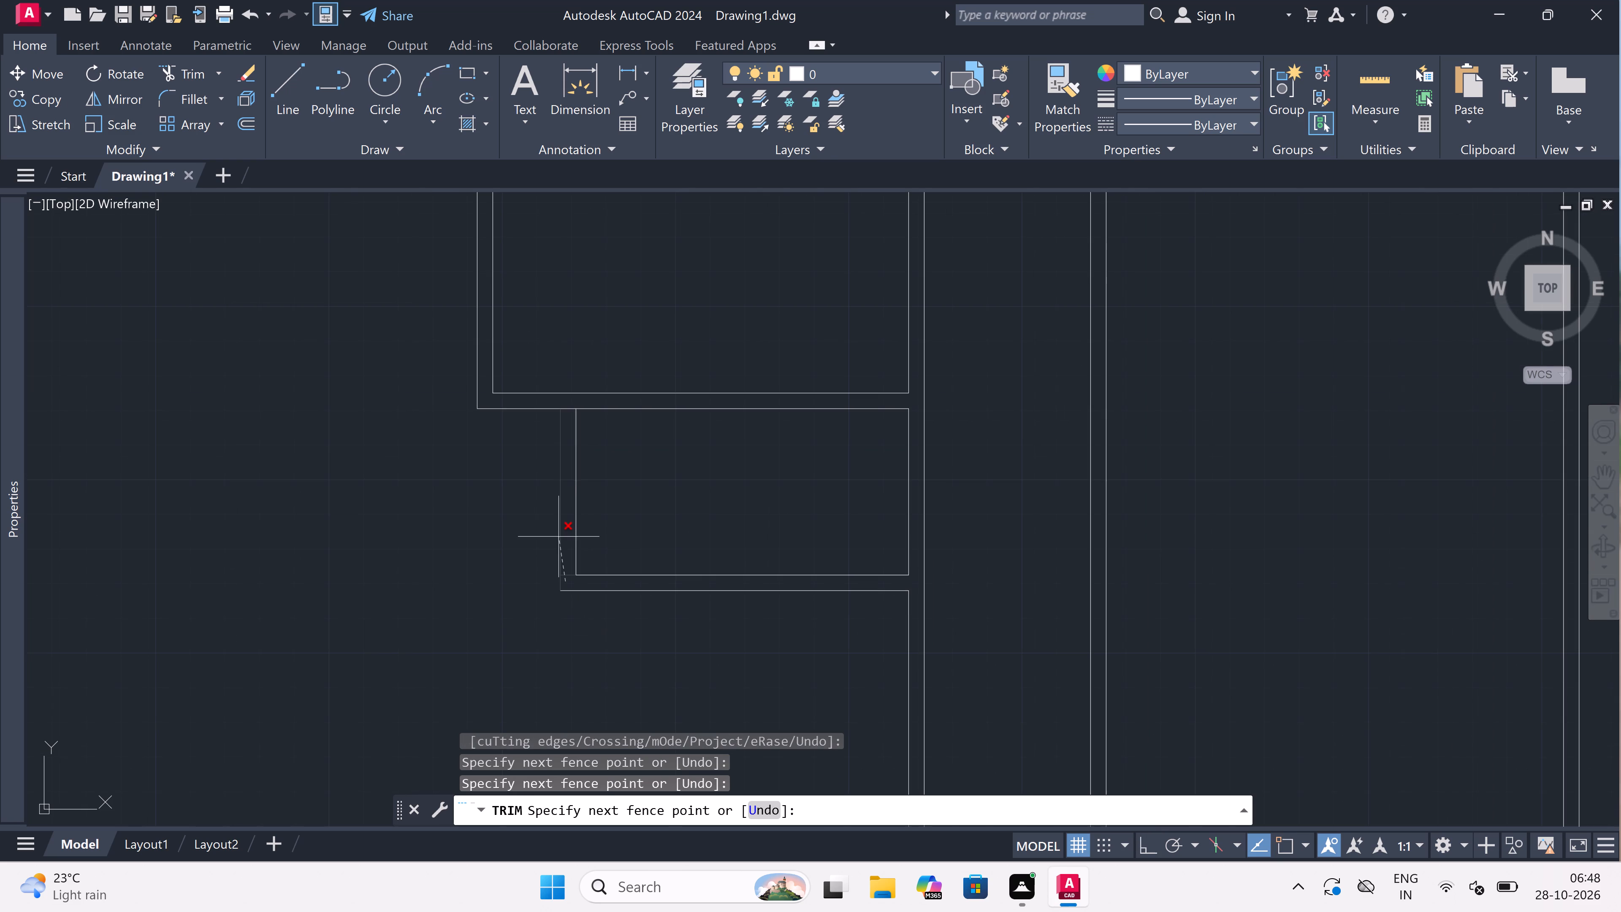
pyautogui.scroll(2, 567, 419)
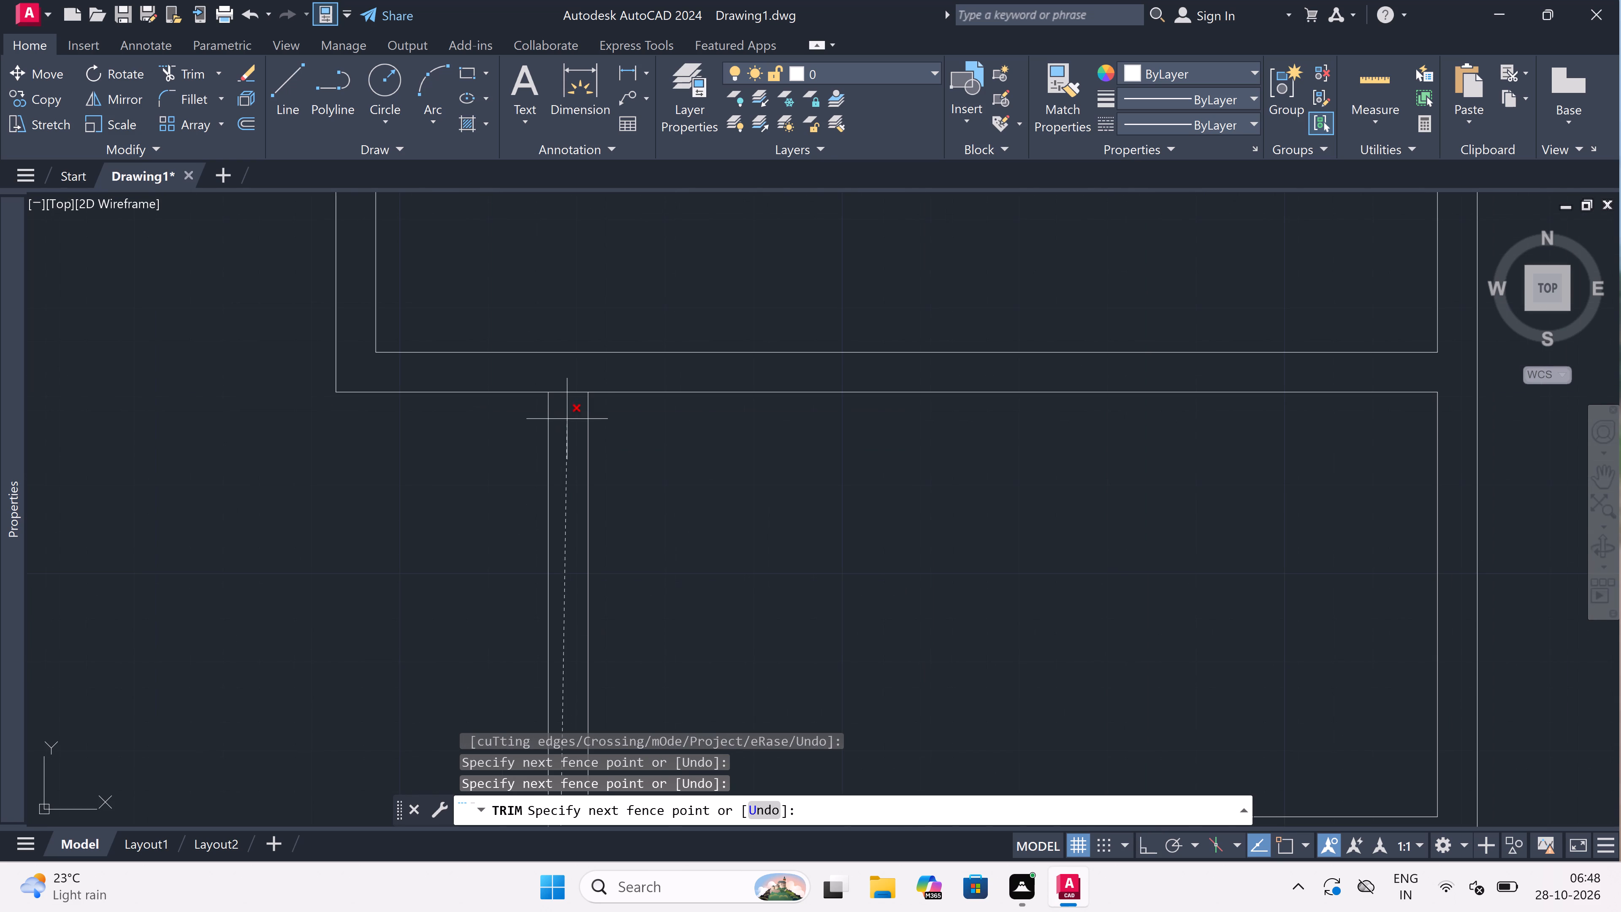
pyautogui.click(570, 383)
pyautogui.press('Escape')
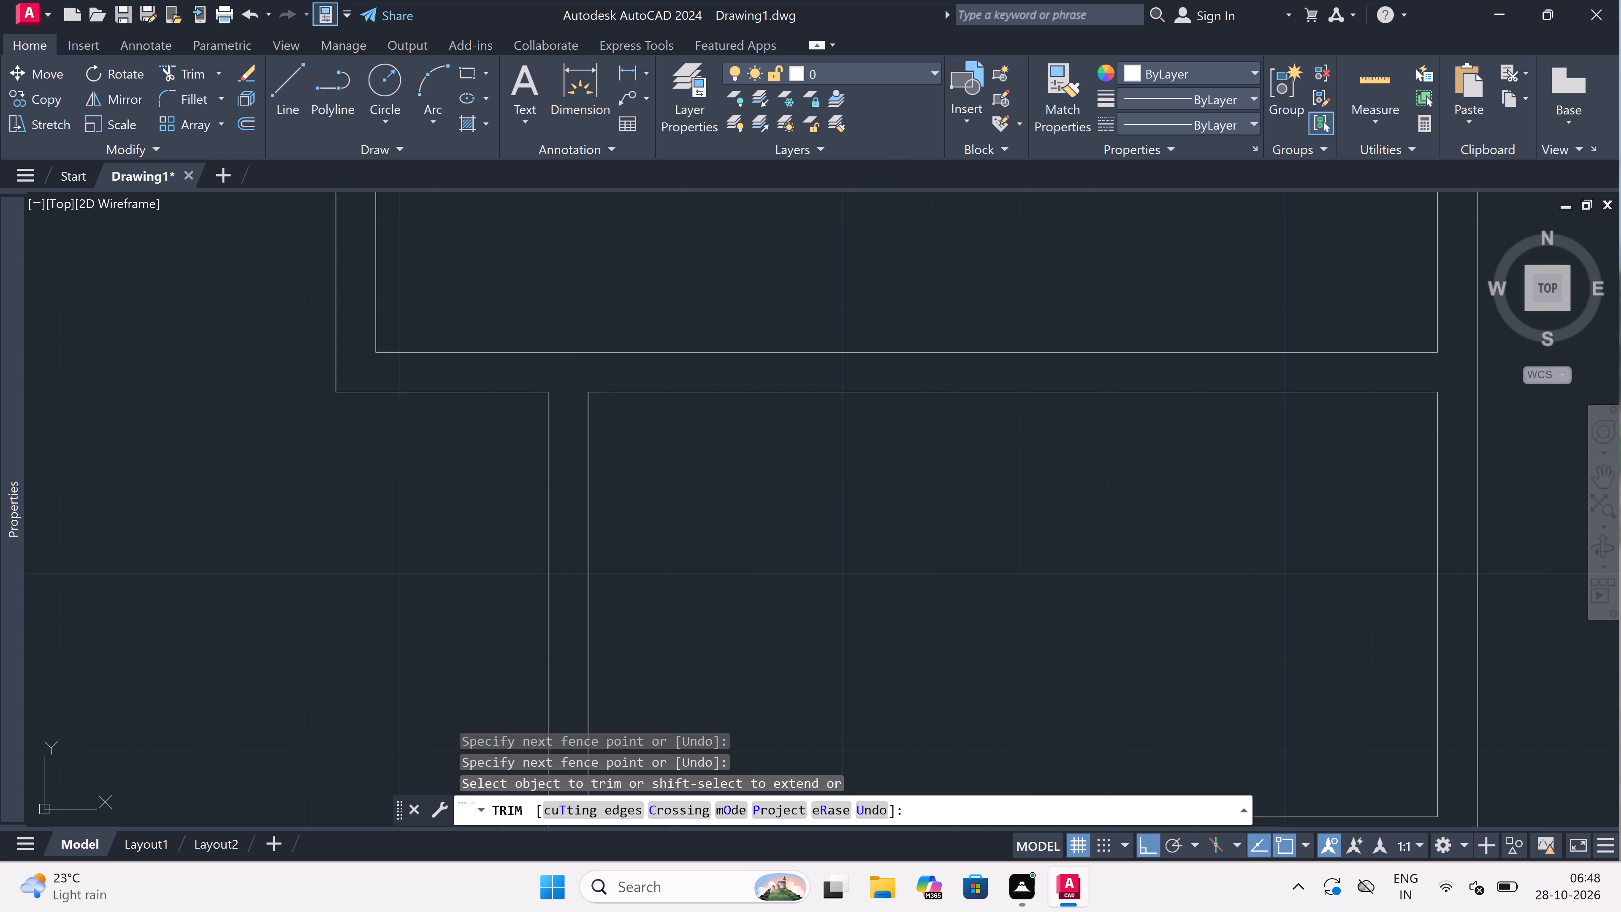
# Offset the third cross wall's lower line 11' downward in the leftmost bay.
pyautogui.scroll(-4, 569, 383)
pyautogui.scroll(2, 580, 420)
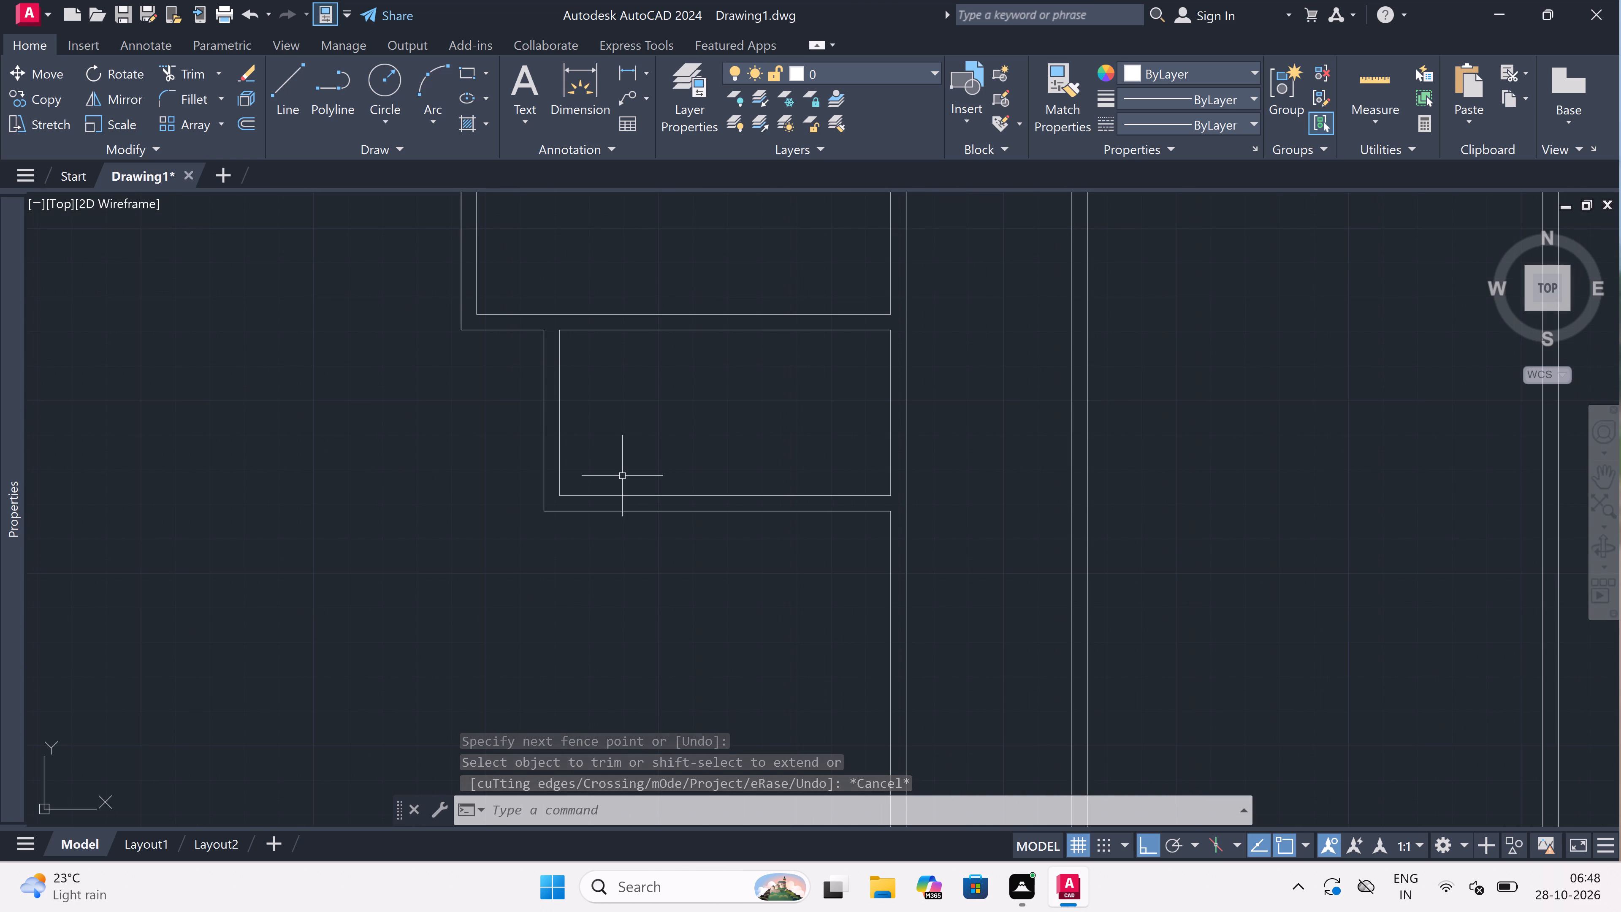
pyautogui.press('o')
pyautogui.hscroll(-1, 640, 505)
pyautogui.press('space')
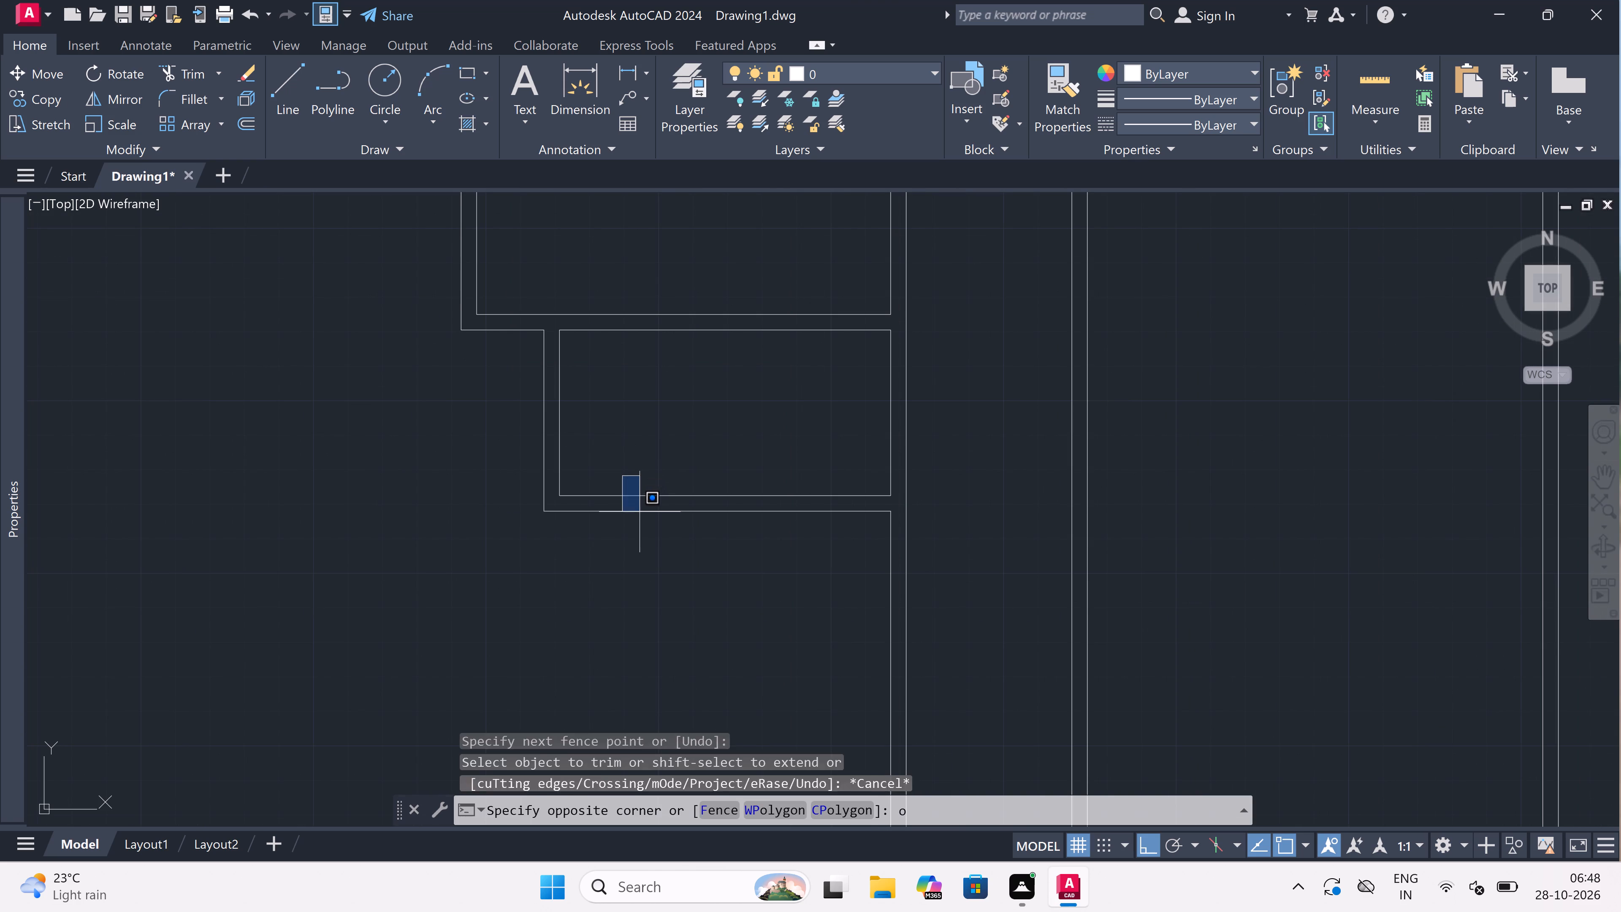
pyautogui.click(640, 512)
pyautogui.scroll(-2, 634, 527)
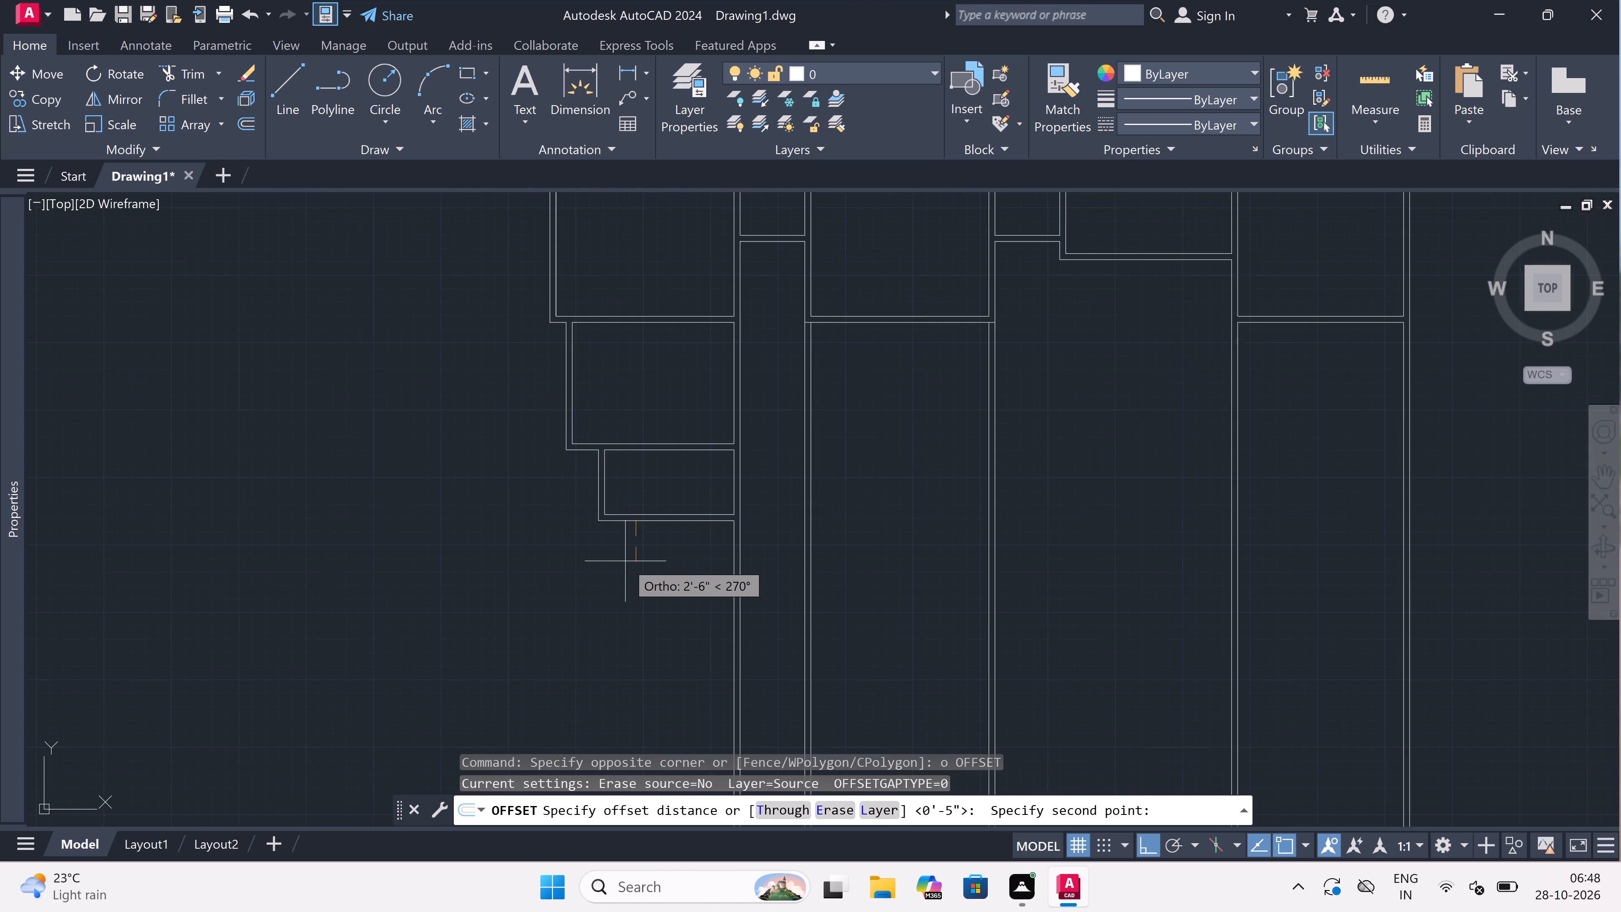
pyautogui.scroll(1, 625, 561)
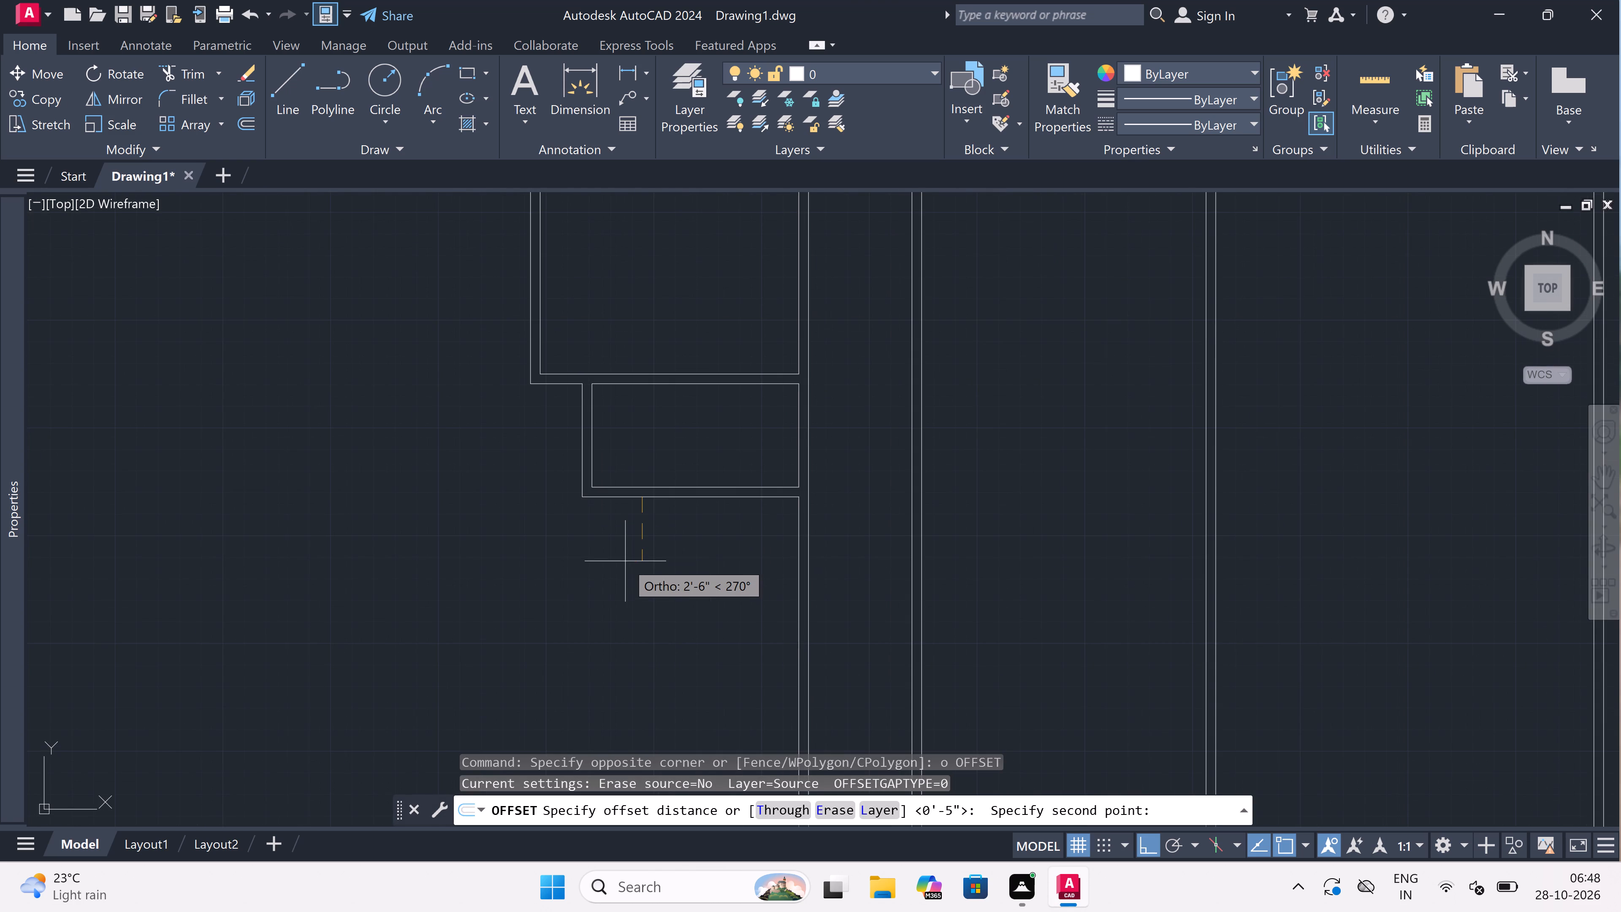
pyautogui.scroll(1, 625, 560)
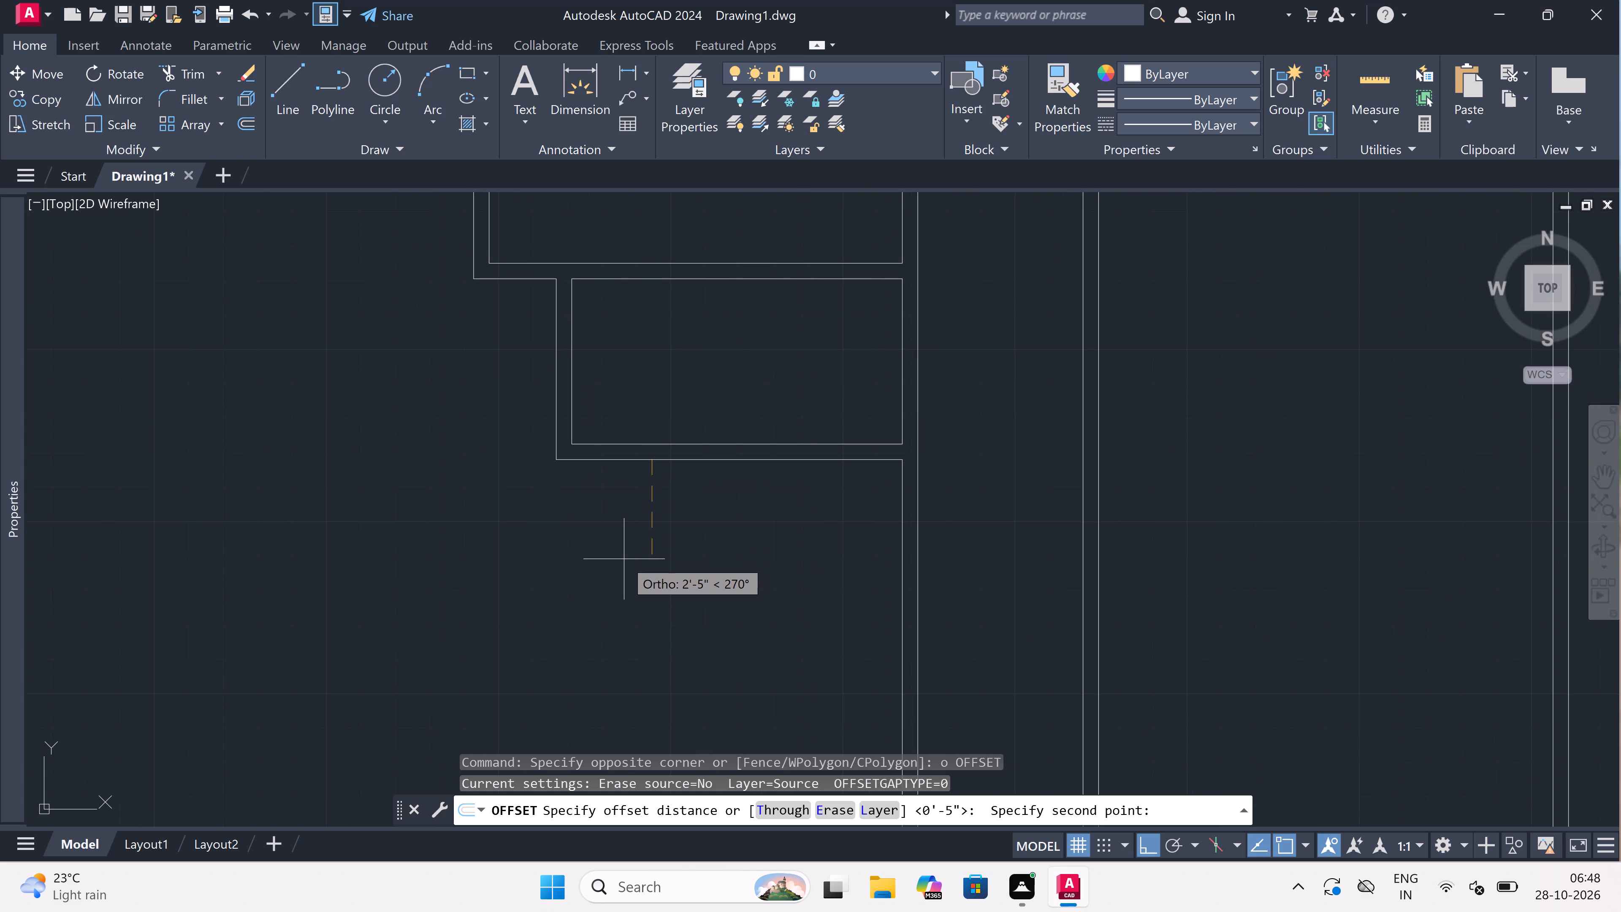
pyautogui.press('1')
pyautogui.press('1')
pyautogui.scroll(1, 623, 557)
pyautogui.press("'")
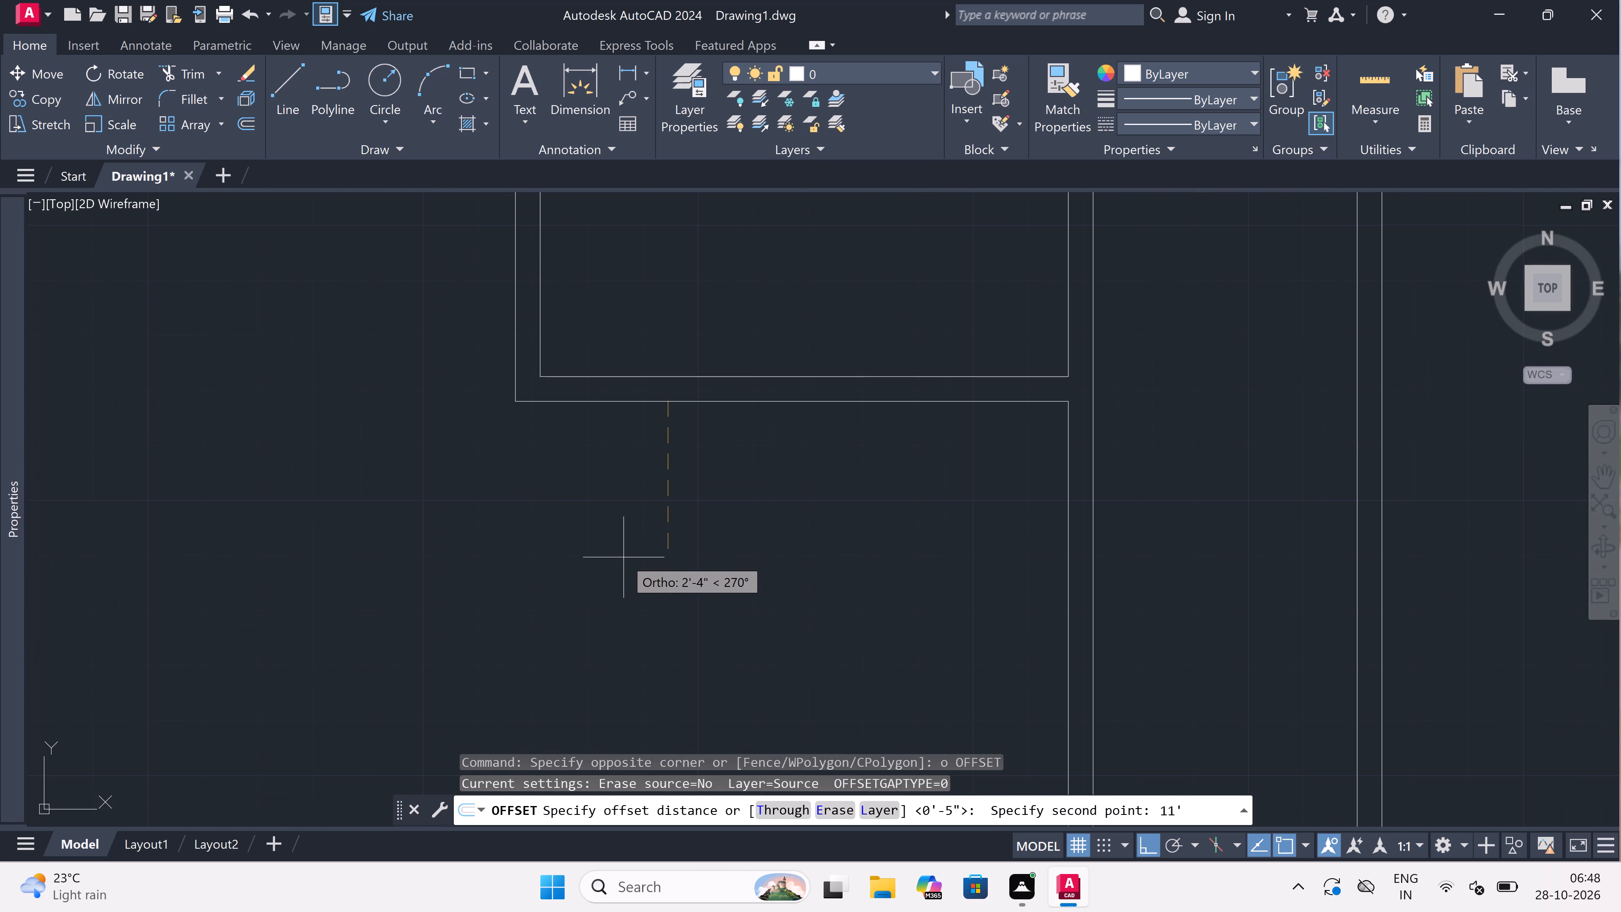
pyautogui.press('space')
pyautogui.scroll(-1, 728, 390)
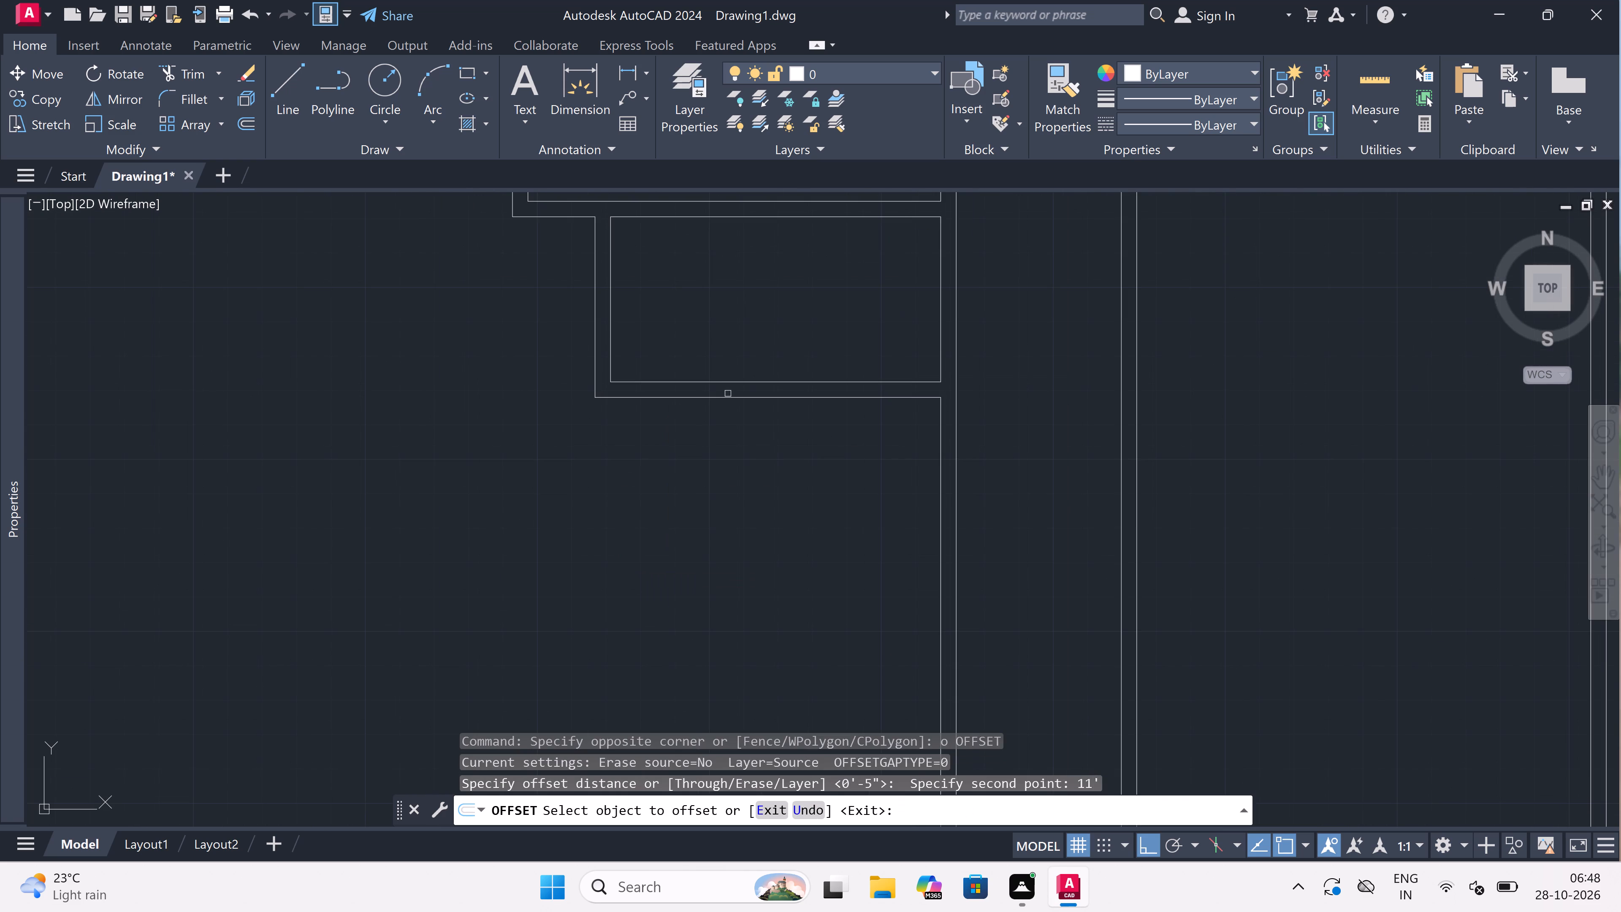
pyautogui.moveTo(747, 396); pyautogui.dragTo(748, 418)
pyautogui.click(725, 500)
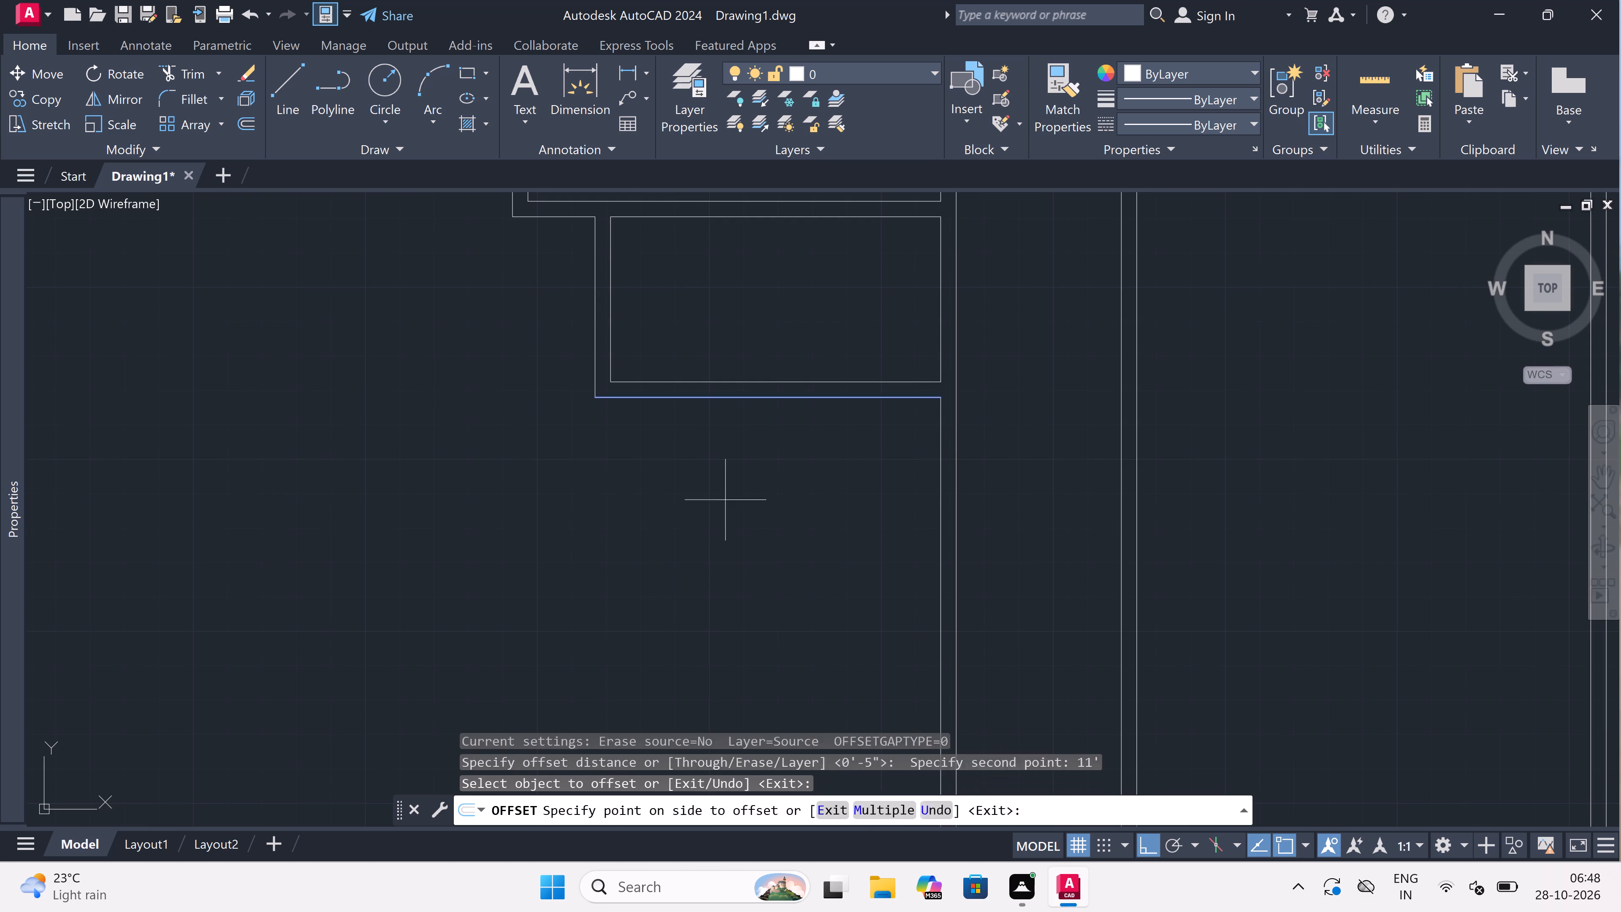
pyautogui.scroll(-3, 750, 457)
pyautogui.press('Escape')
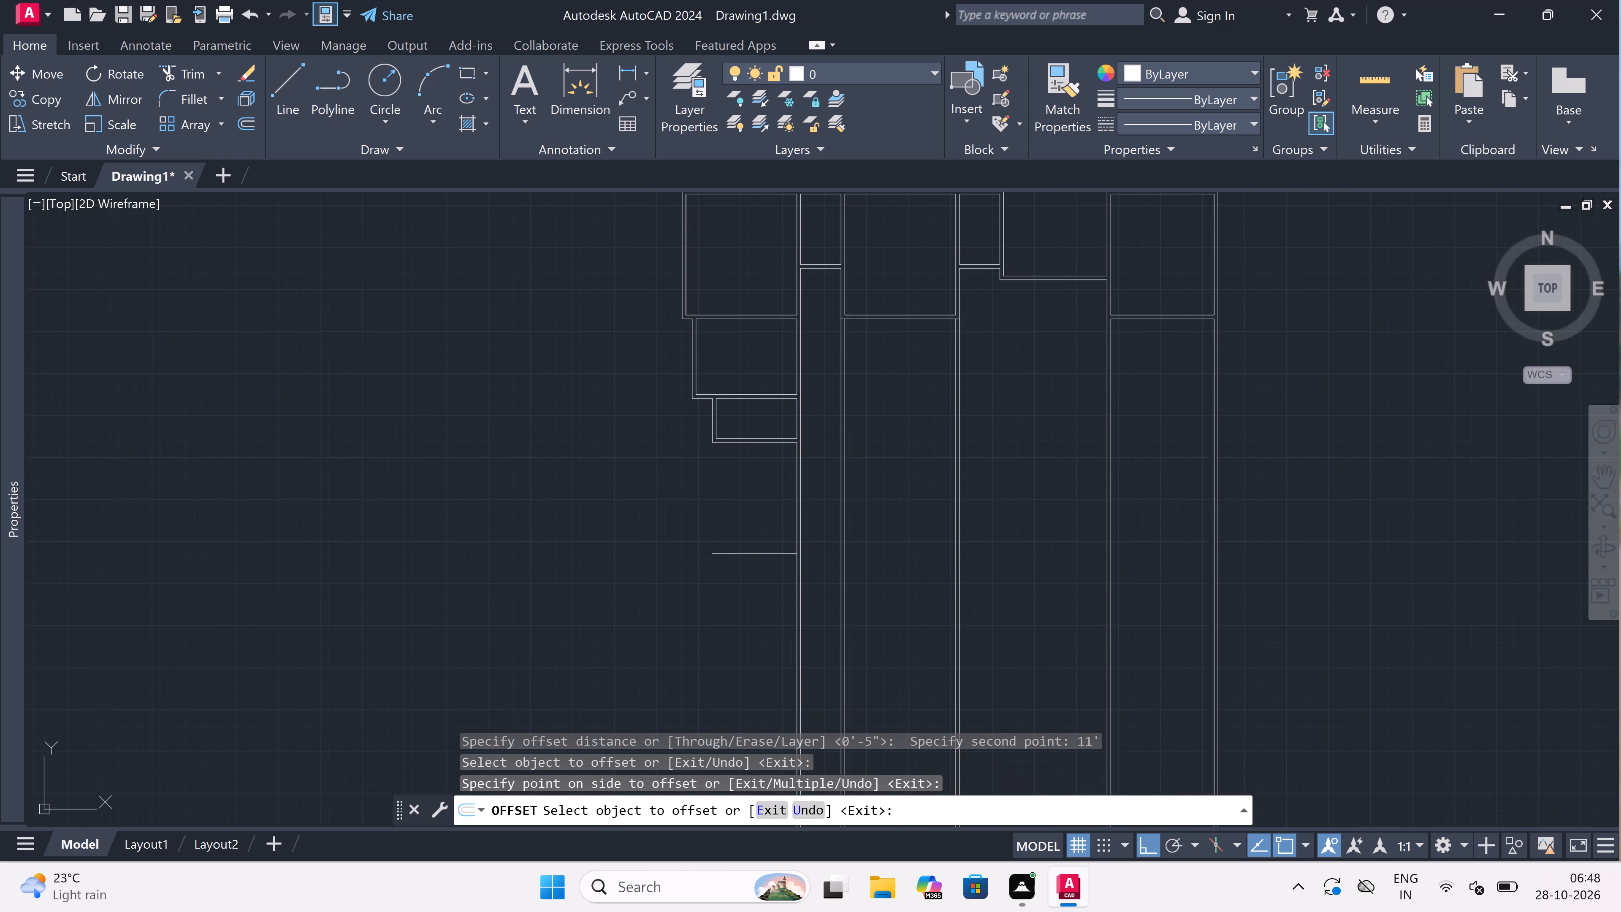
# Offset the leftmost bay's new lowest horizontal line 4.5" downward to form the fourth cross wall.
pyautogui.scroll(2, 750, 536)
pyautogui.press('space')
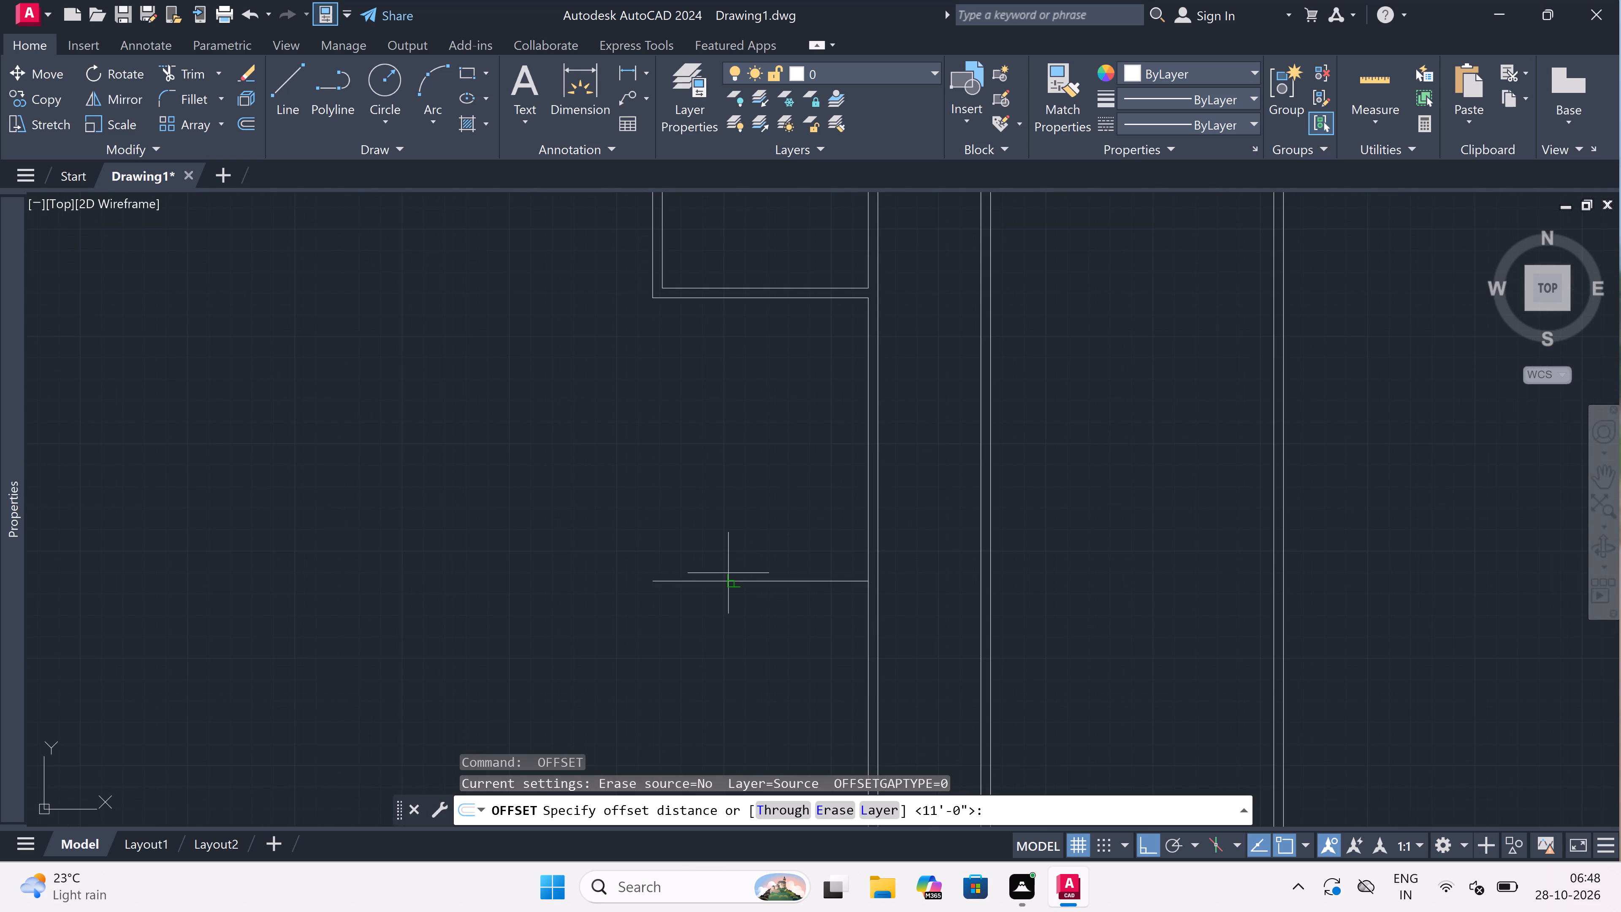
pyautogui.click(728, 573)
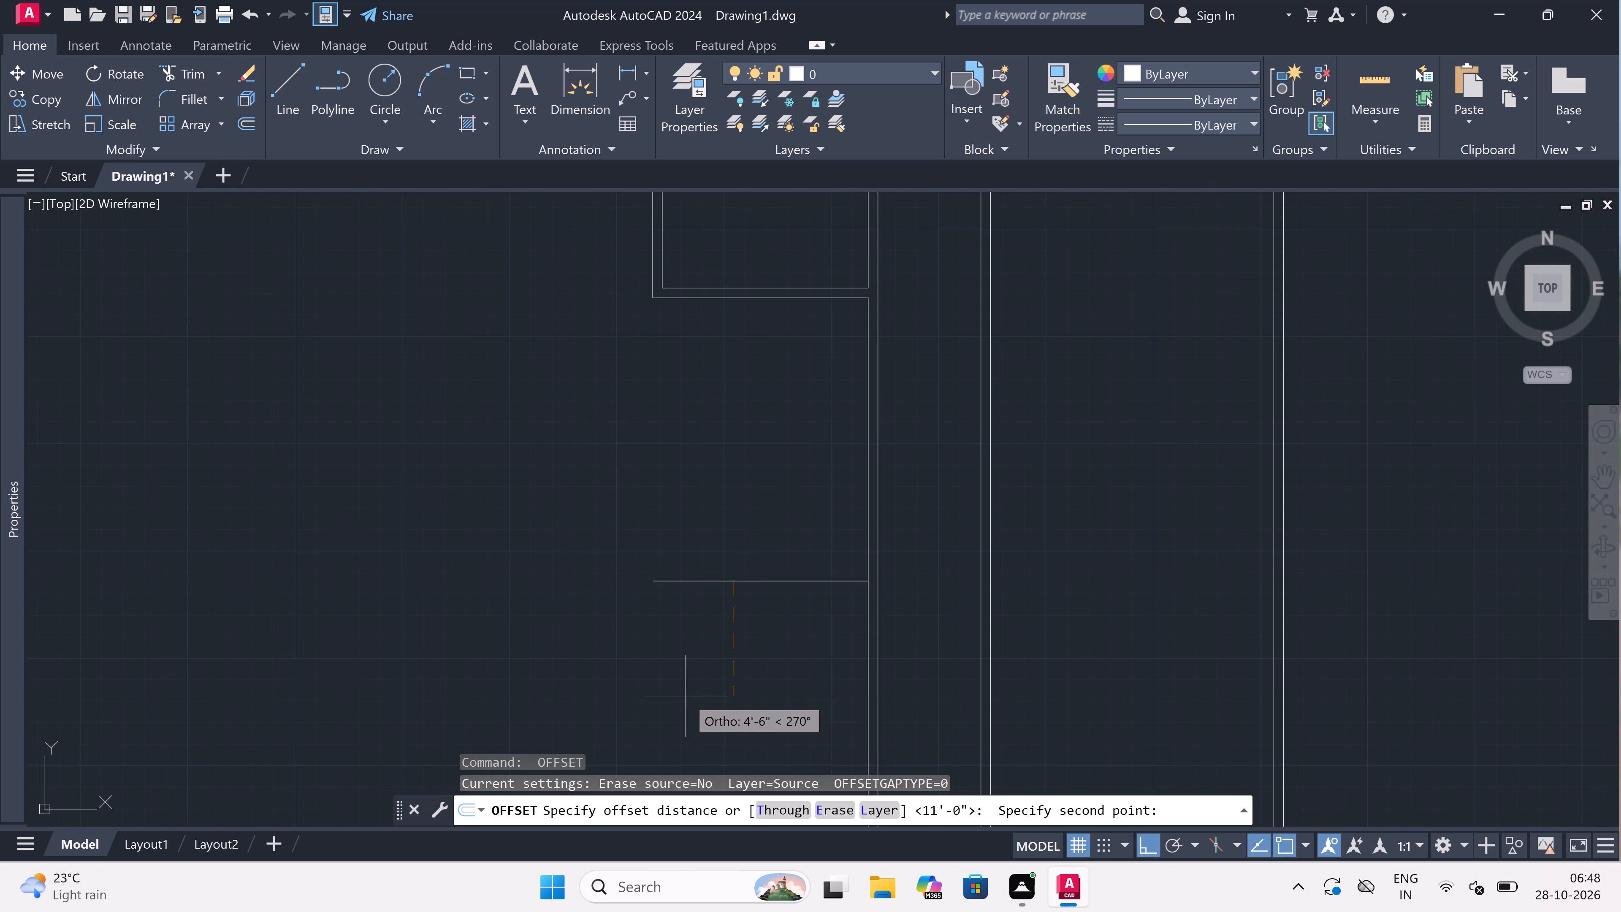
pyautogui.press('4')
pyautogui.press('.')
pyautogui.press('5')
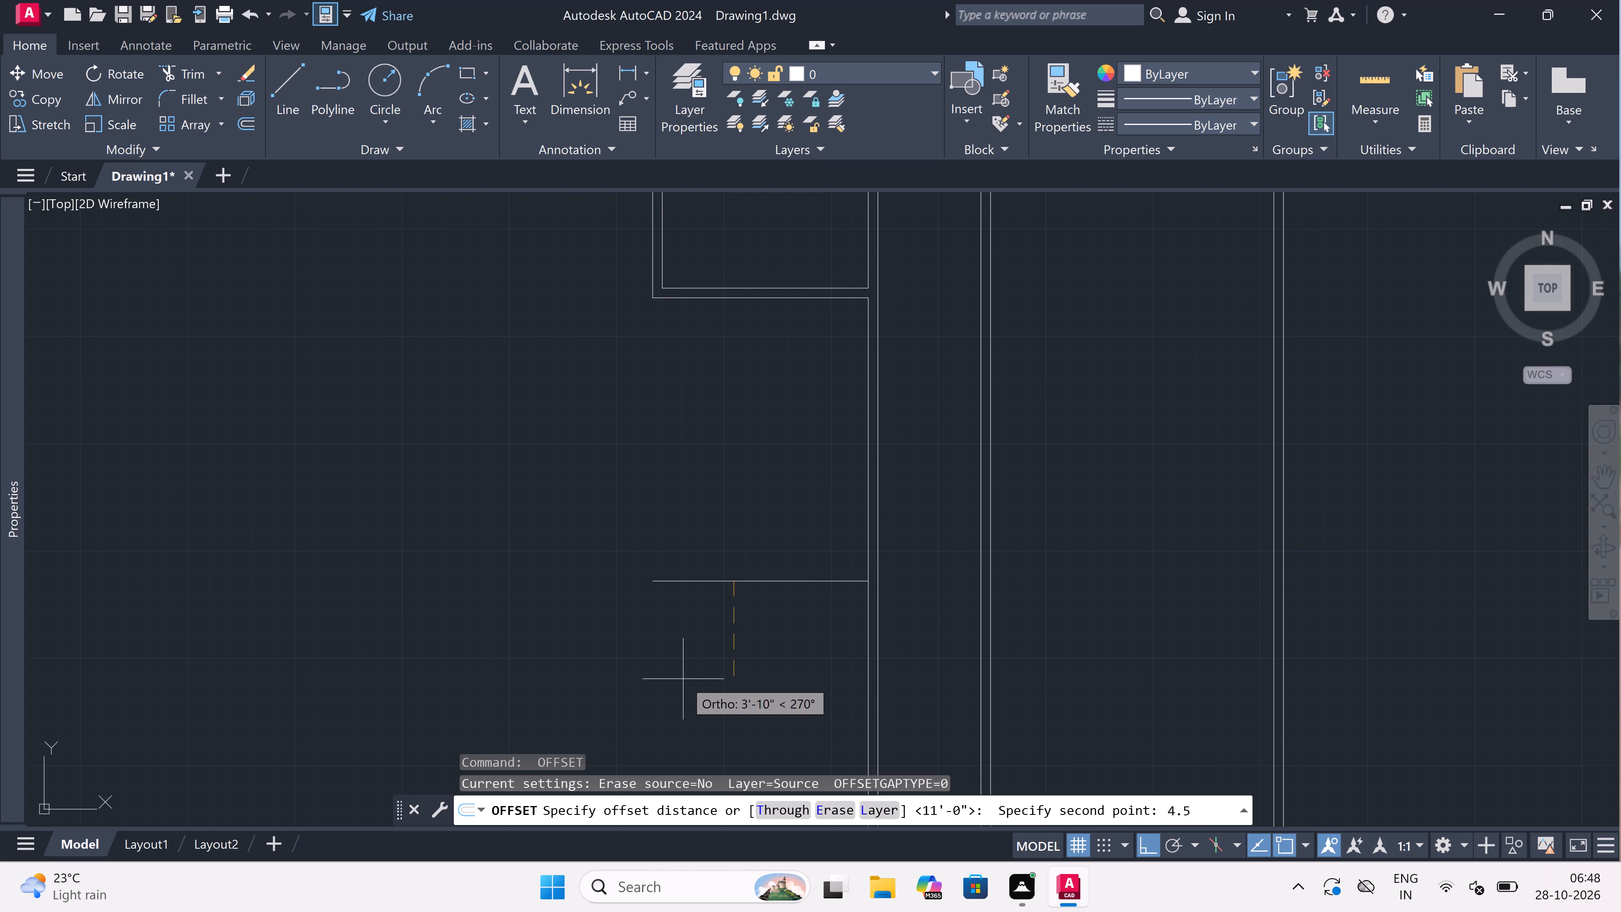
pyautogui.hotkey('shift', '"')
pyautogui.press('space')
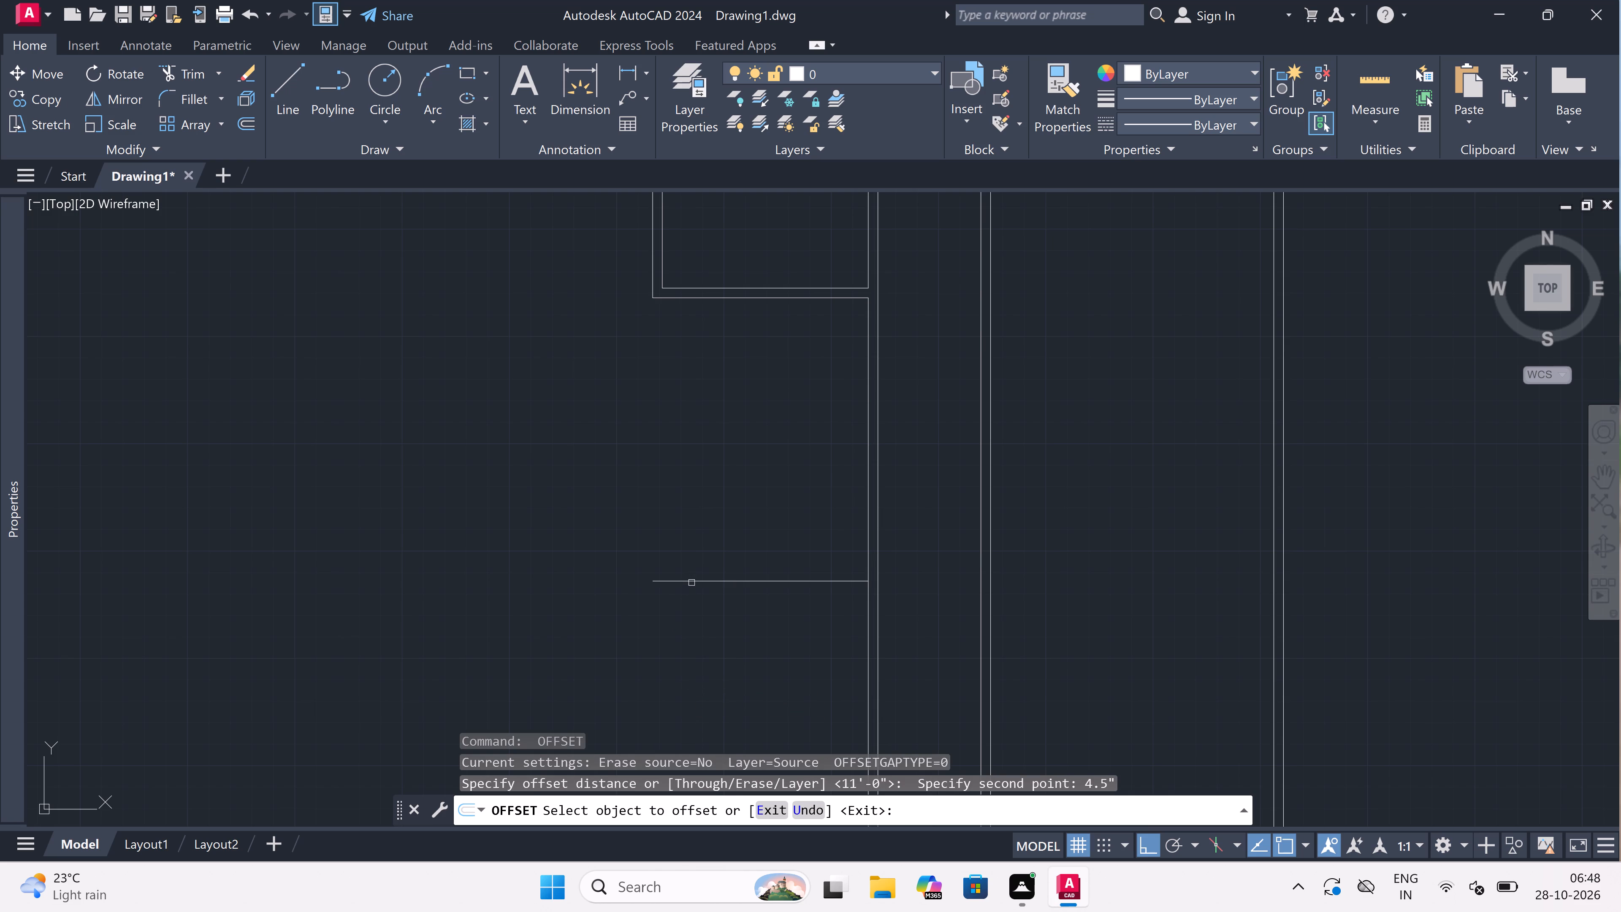
pyautogui.moveTo(691, 583); pyautogui.dragTo(681, 627)
pyautogui.click(675, 637)
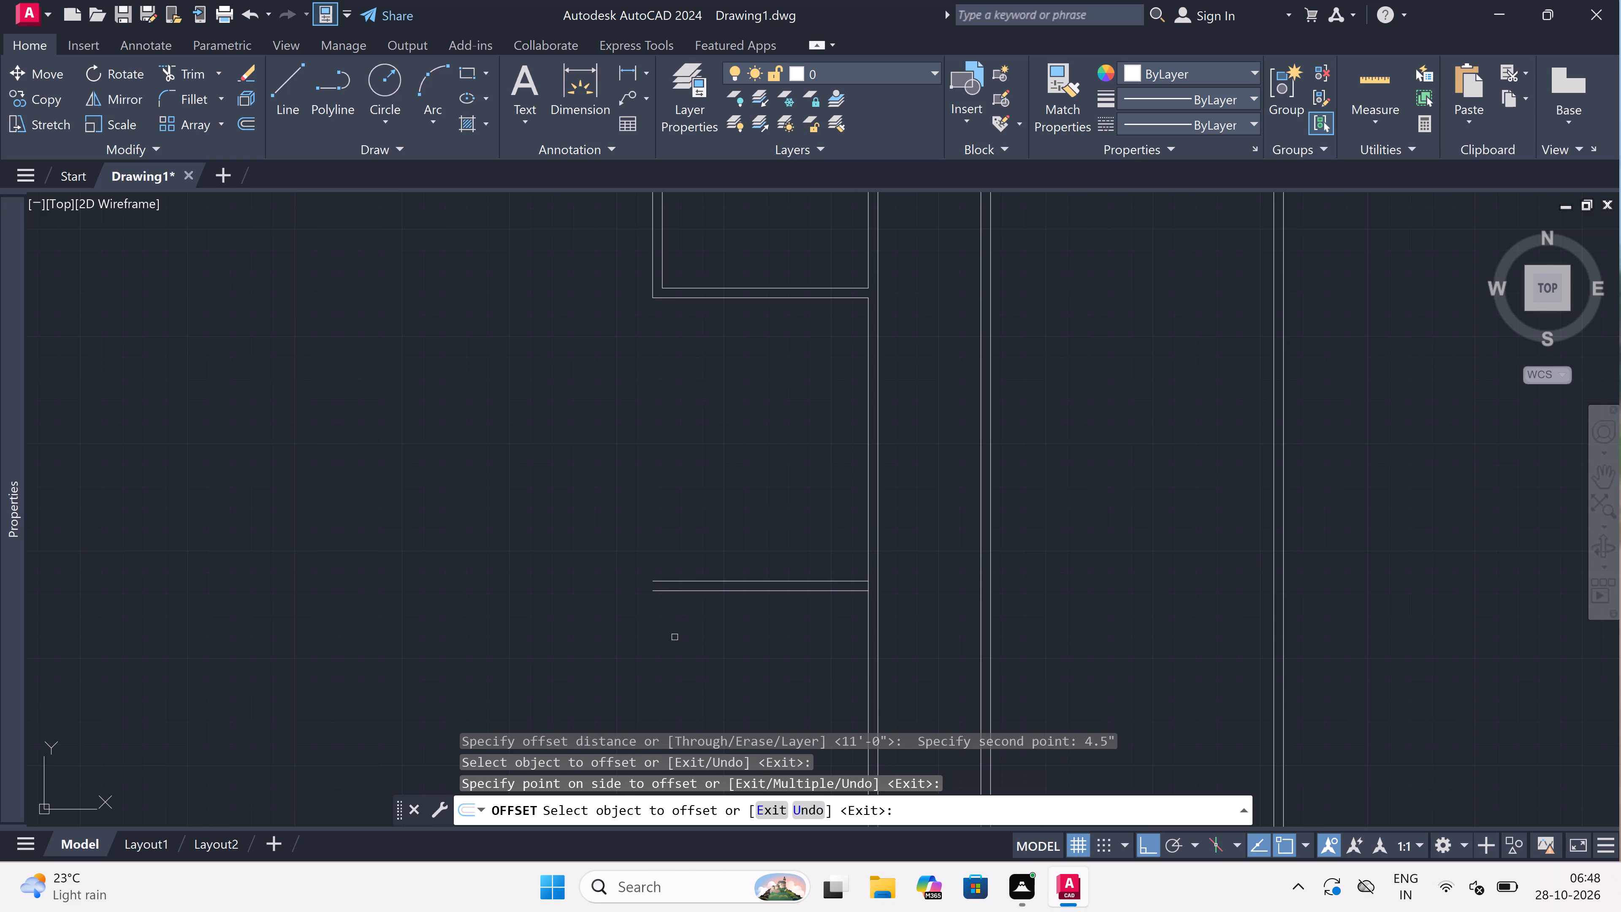
pyautogui.press('Escape')
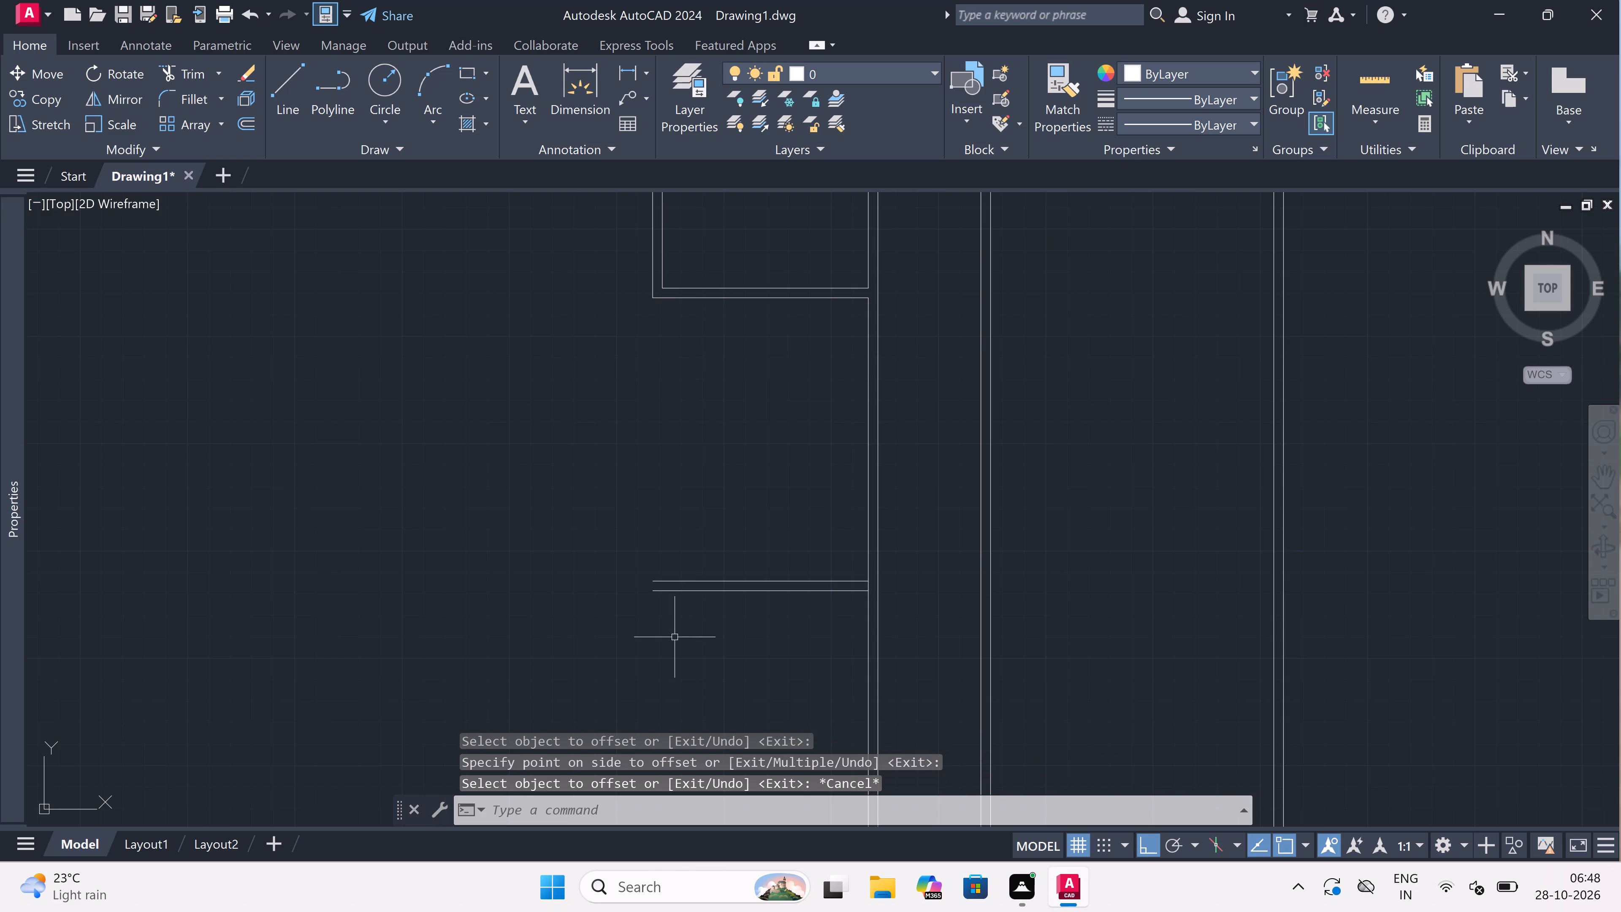
# Draw the left wall's two lines, 4.5" apart, between the third cross wall's lower line and the fourth cross wall's lower line.
pyautogui.scroll(-1, 675, 637)
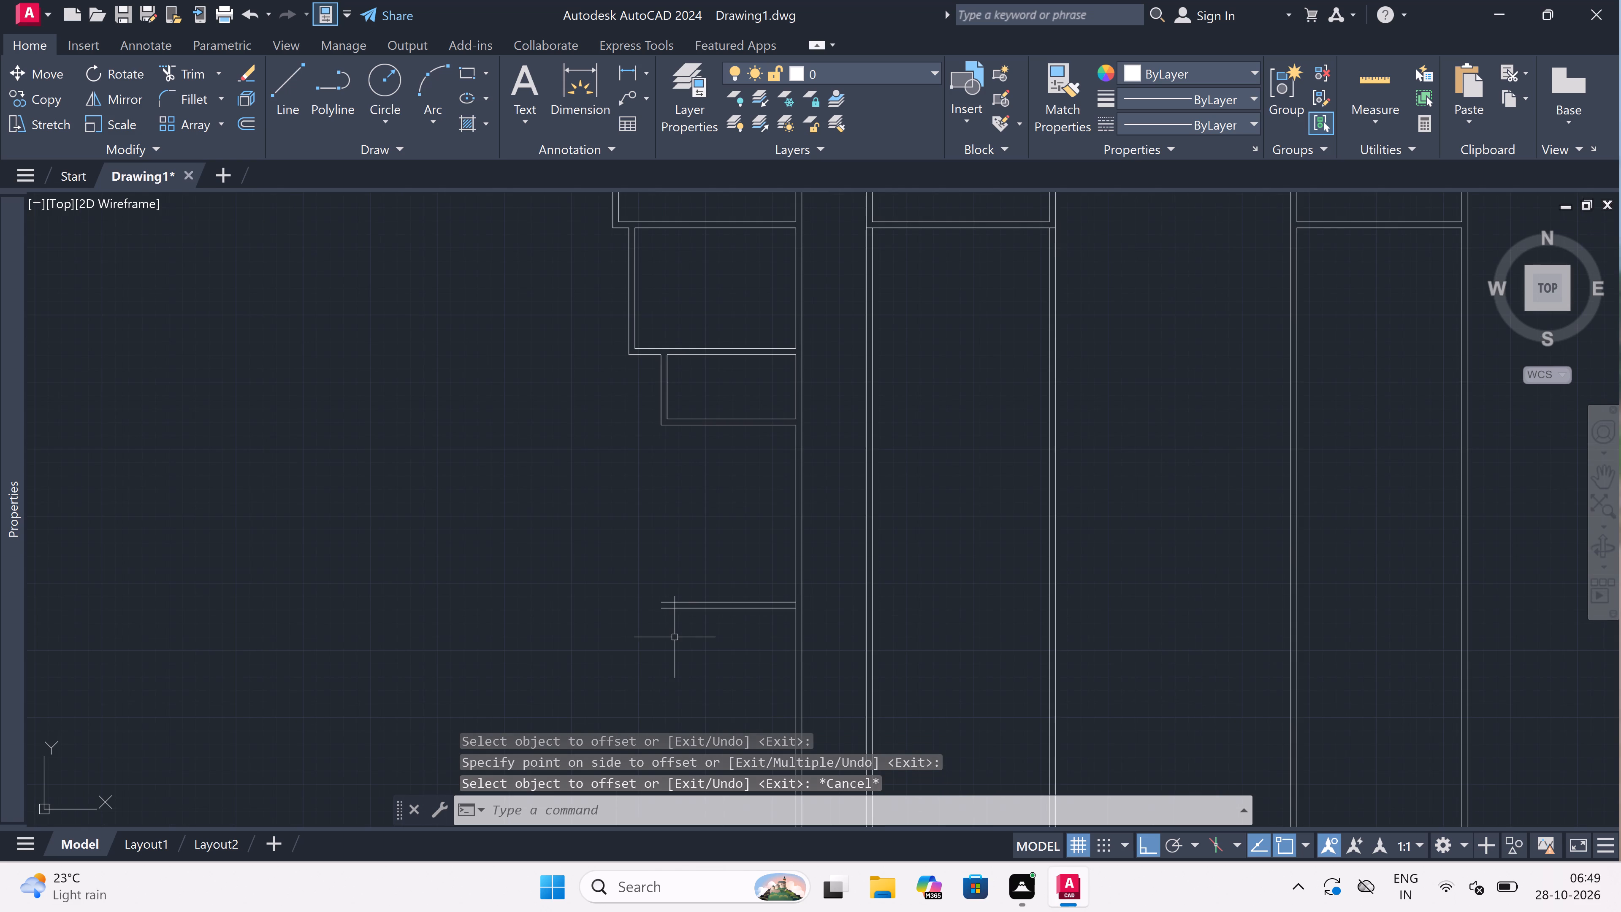
pyautogui.scroll(1, 707, 529)
pyautogui.press('l')
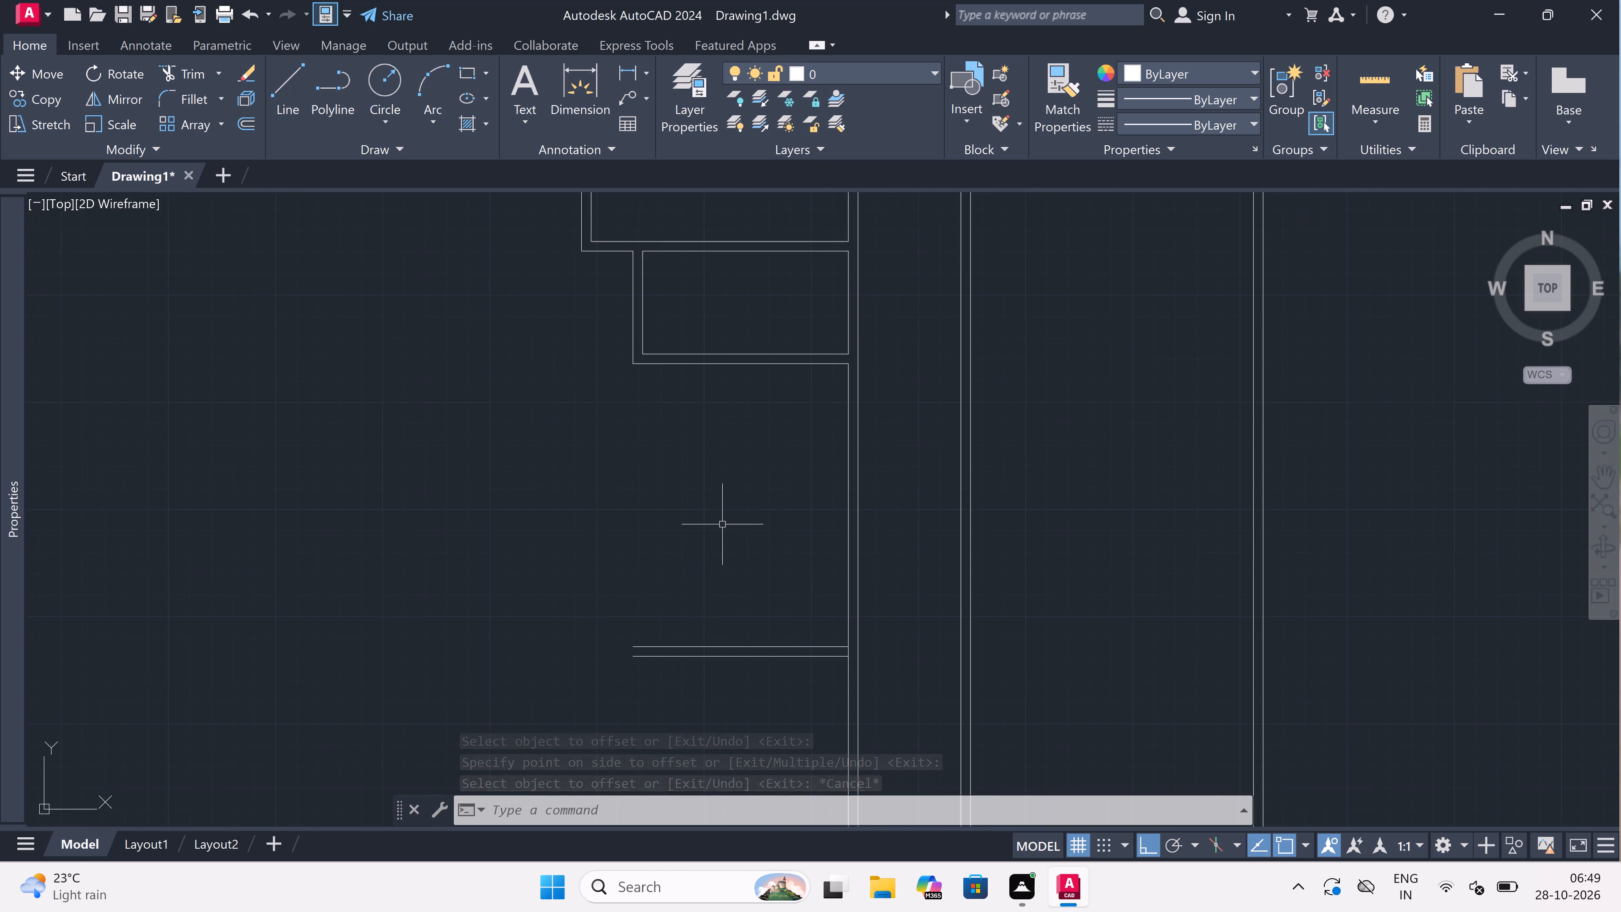
pyautogui.press('space')
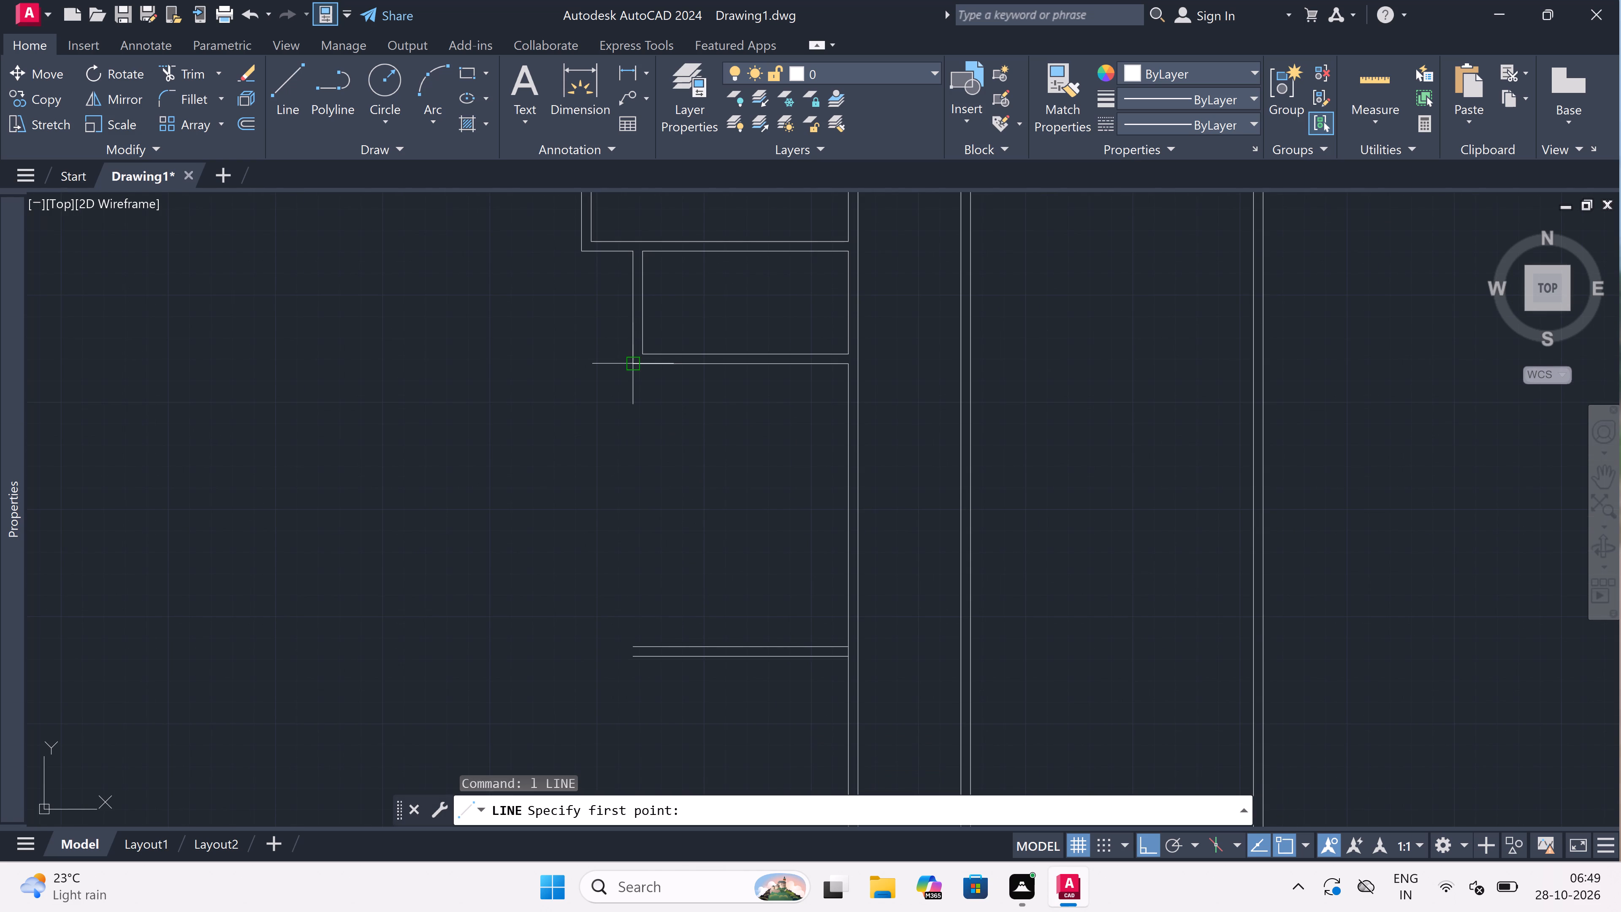
pyautogui.click(626, 366)
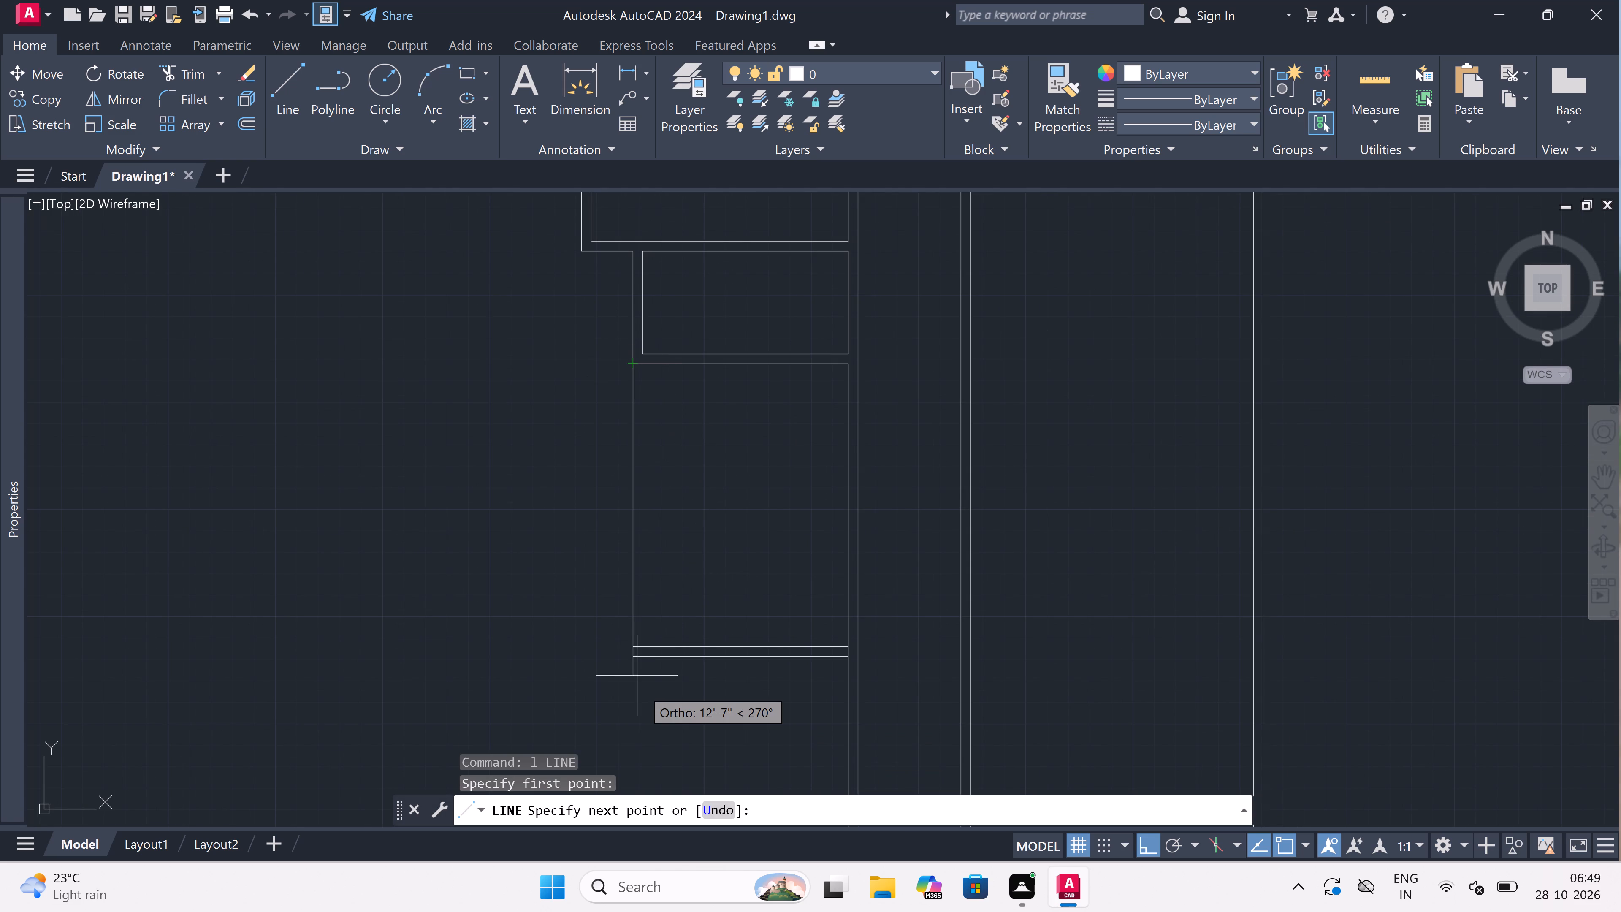
pyautogui.click(636, 655)
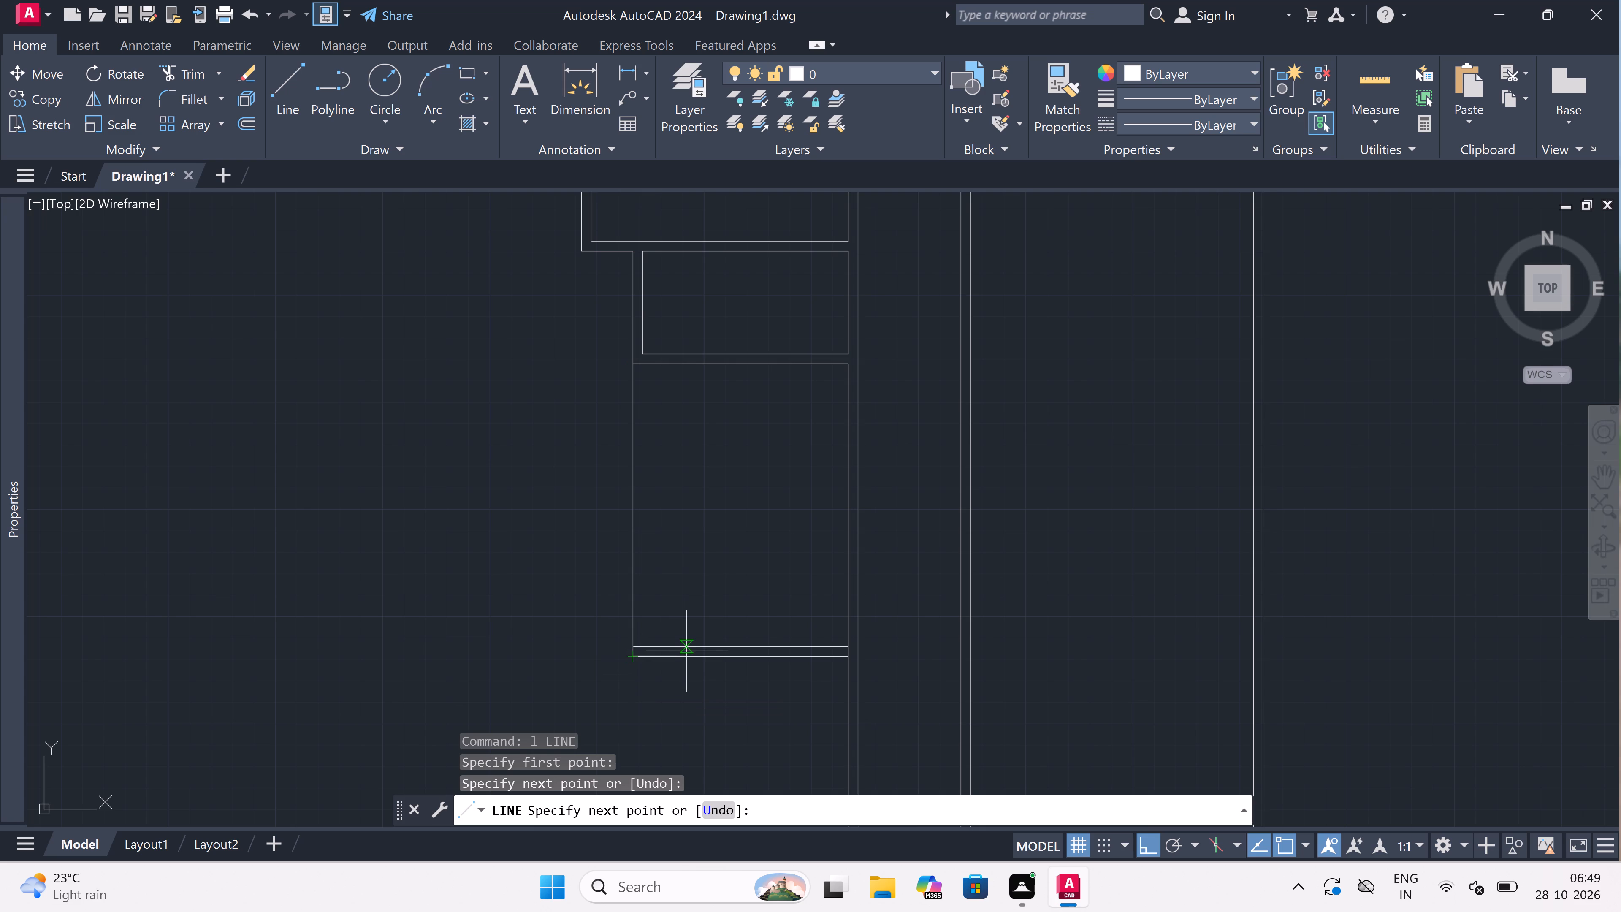
pyautogui.write('4.')
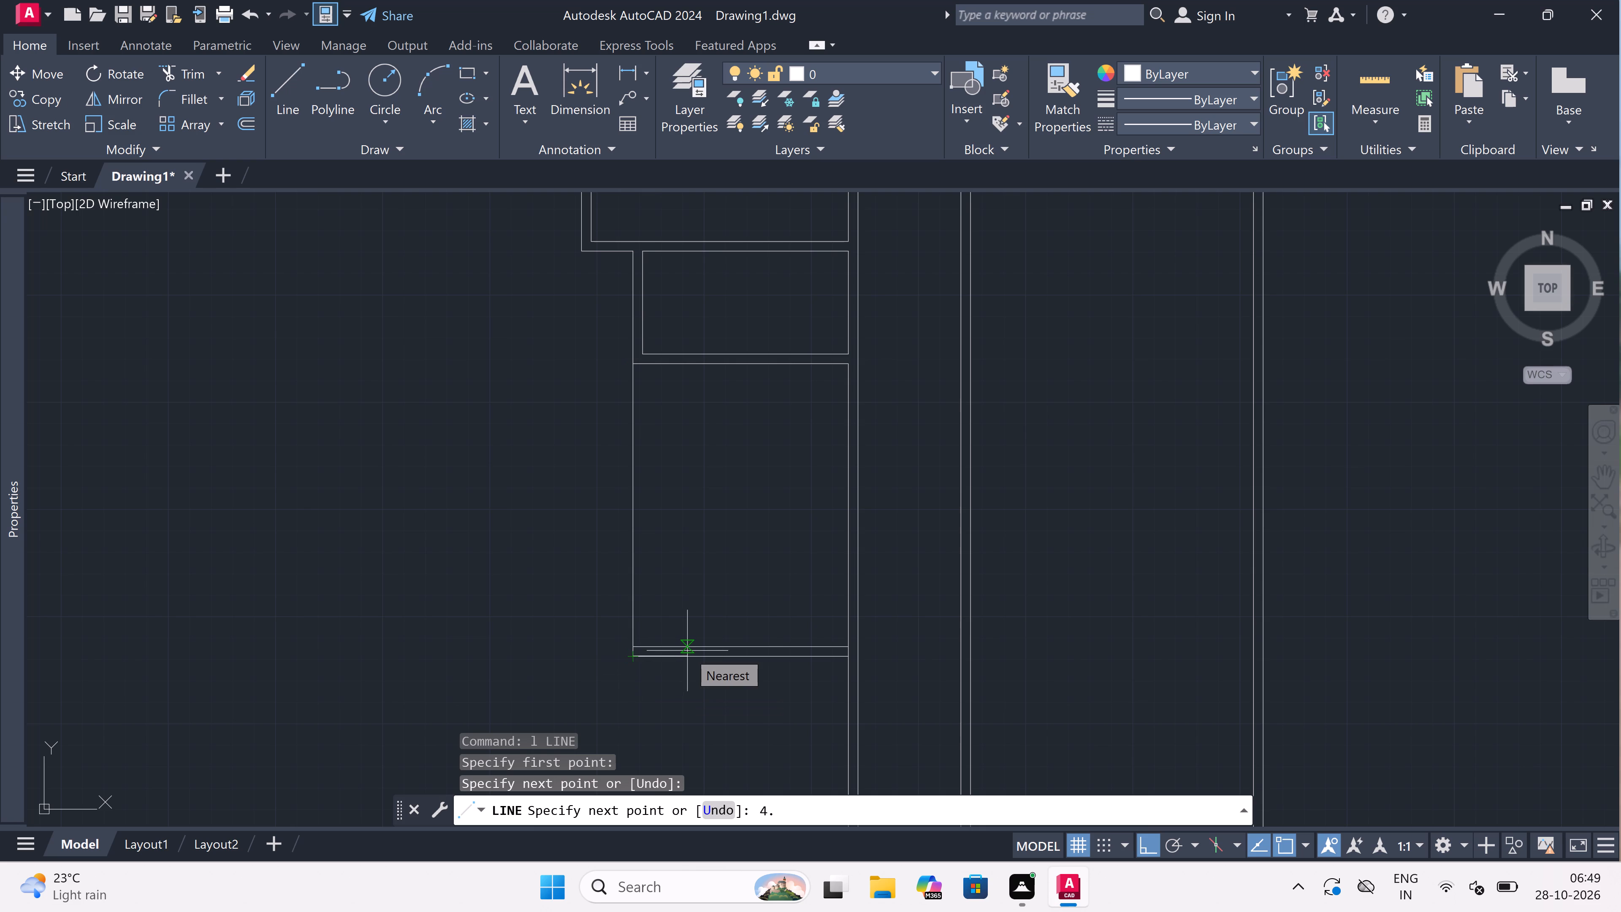
pyautogui.press('5')
pyautogui.hotkey('shift', '"')
pyautogui.press('space')
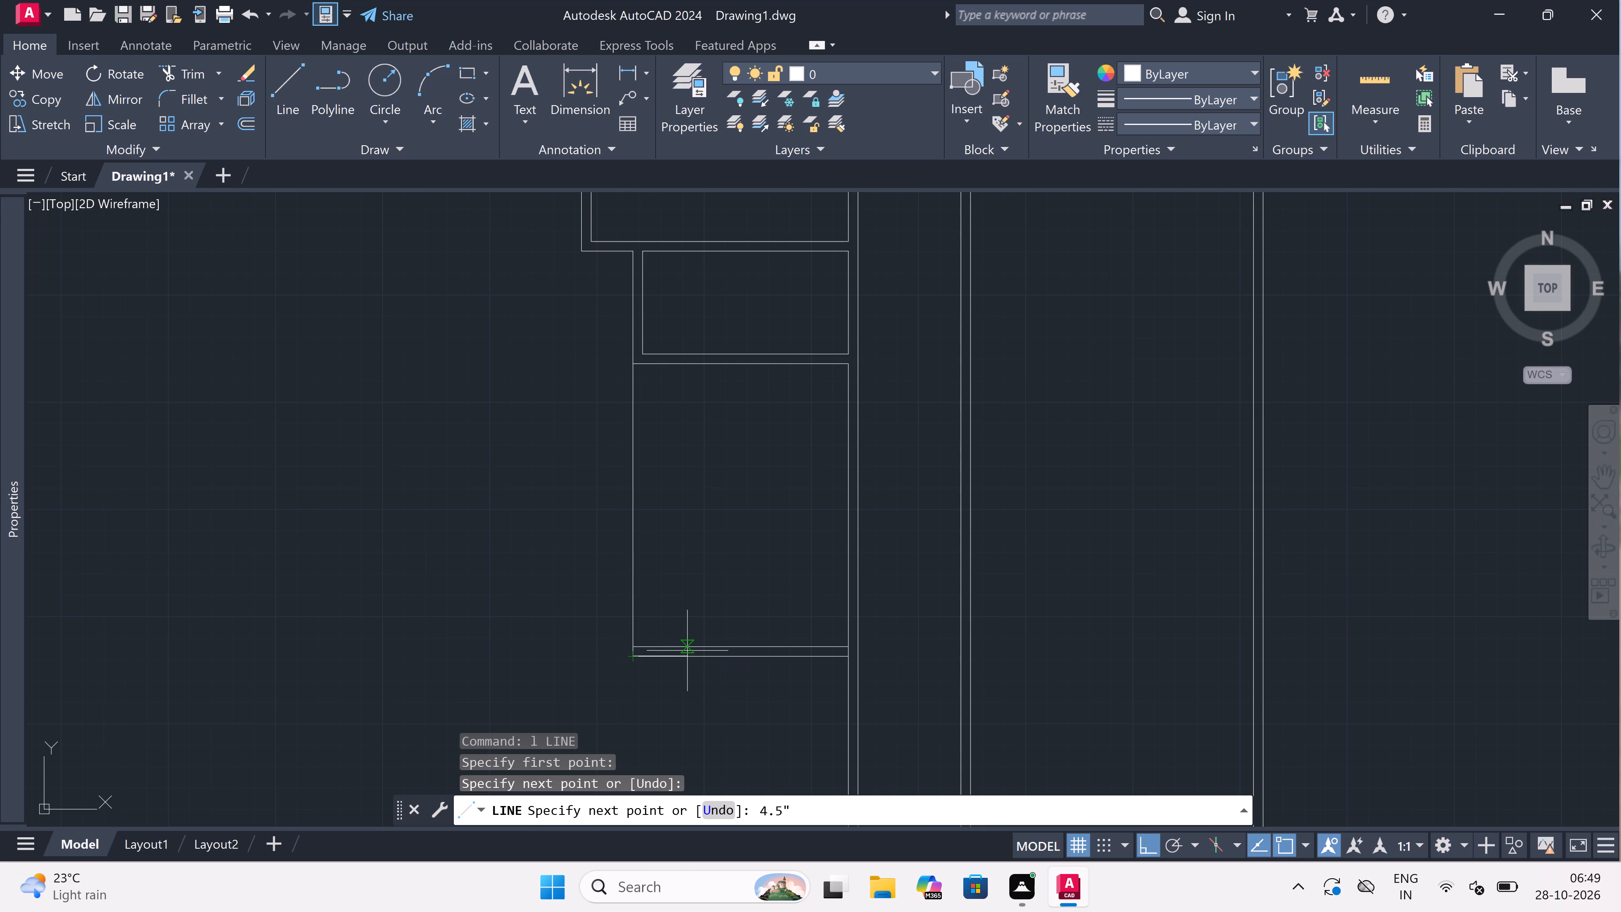
pyautogui.click(643, 357)
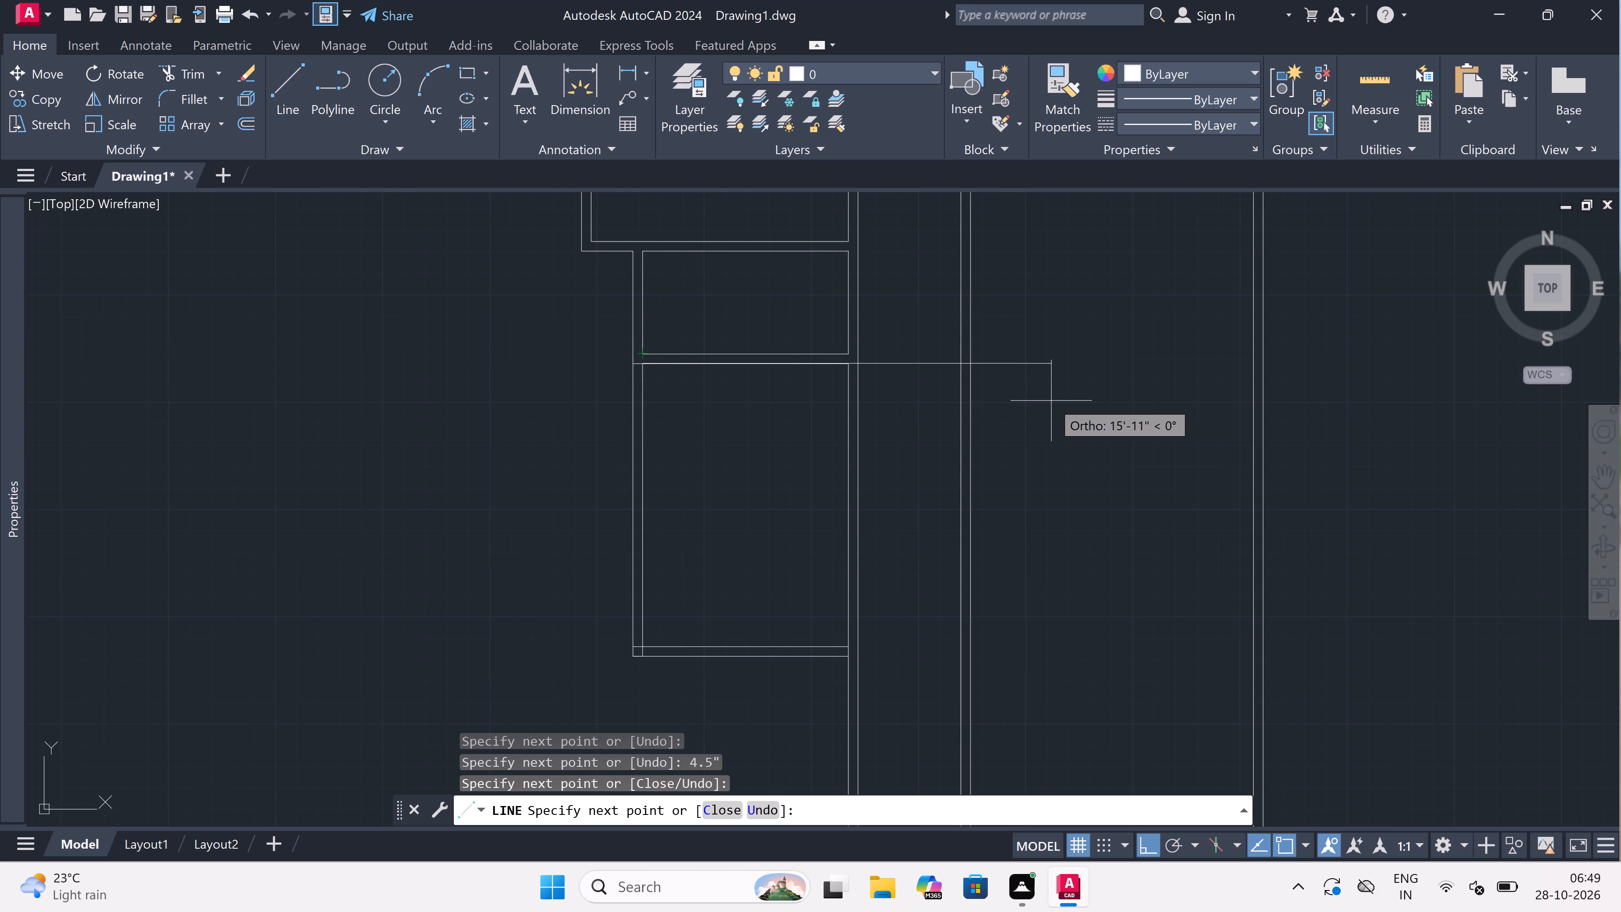
# Continue the line 11'2" right along the third cross wall, down to the fourth cross wall's upper line level, and back to that line's end.
pyautogui.write("11'")
pyautogui.press('2')
pyautogui.hotkey('shift', '"')
pyautogui.press('space')
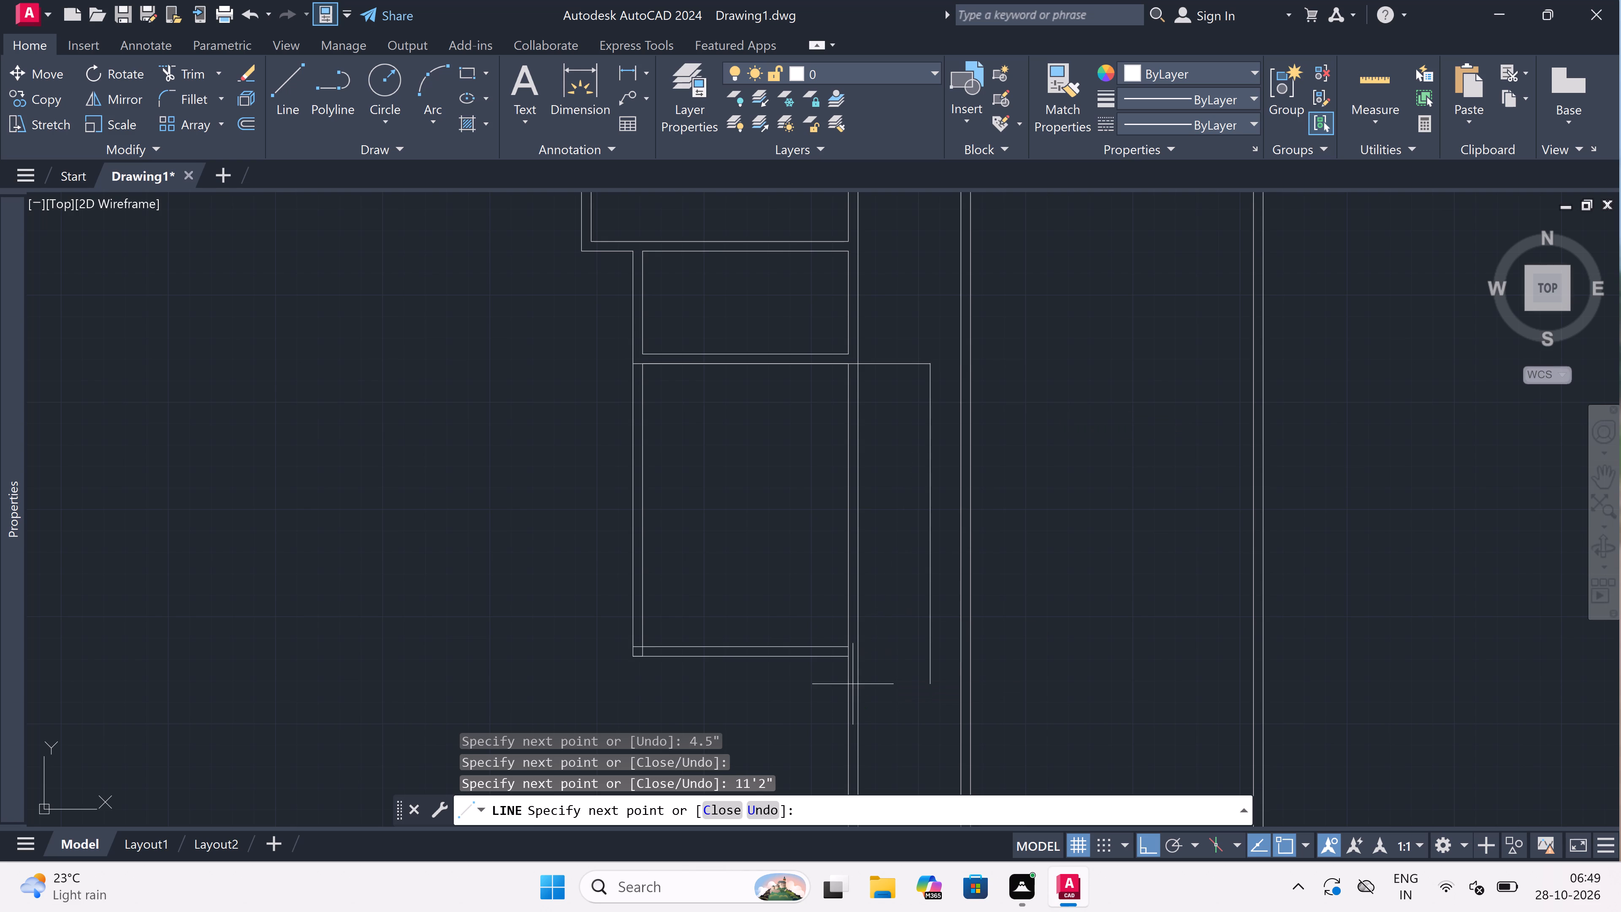
pyautogui.scroll(1, 869, 646)
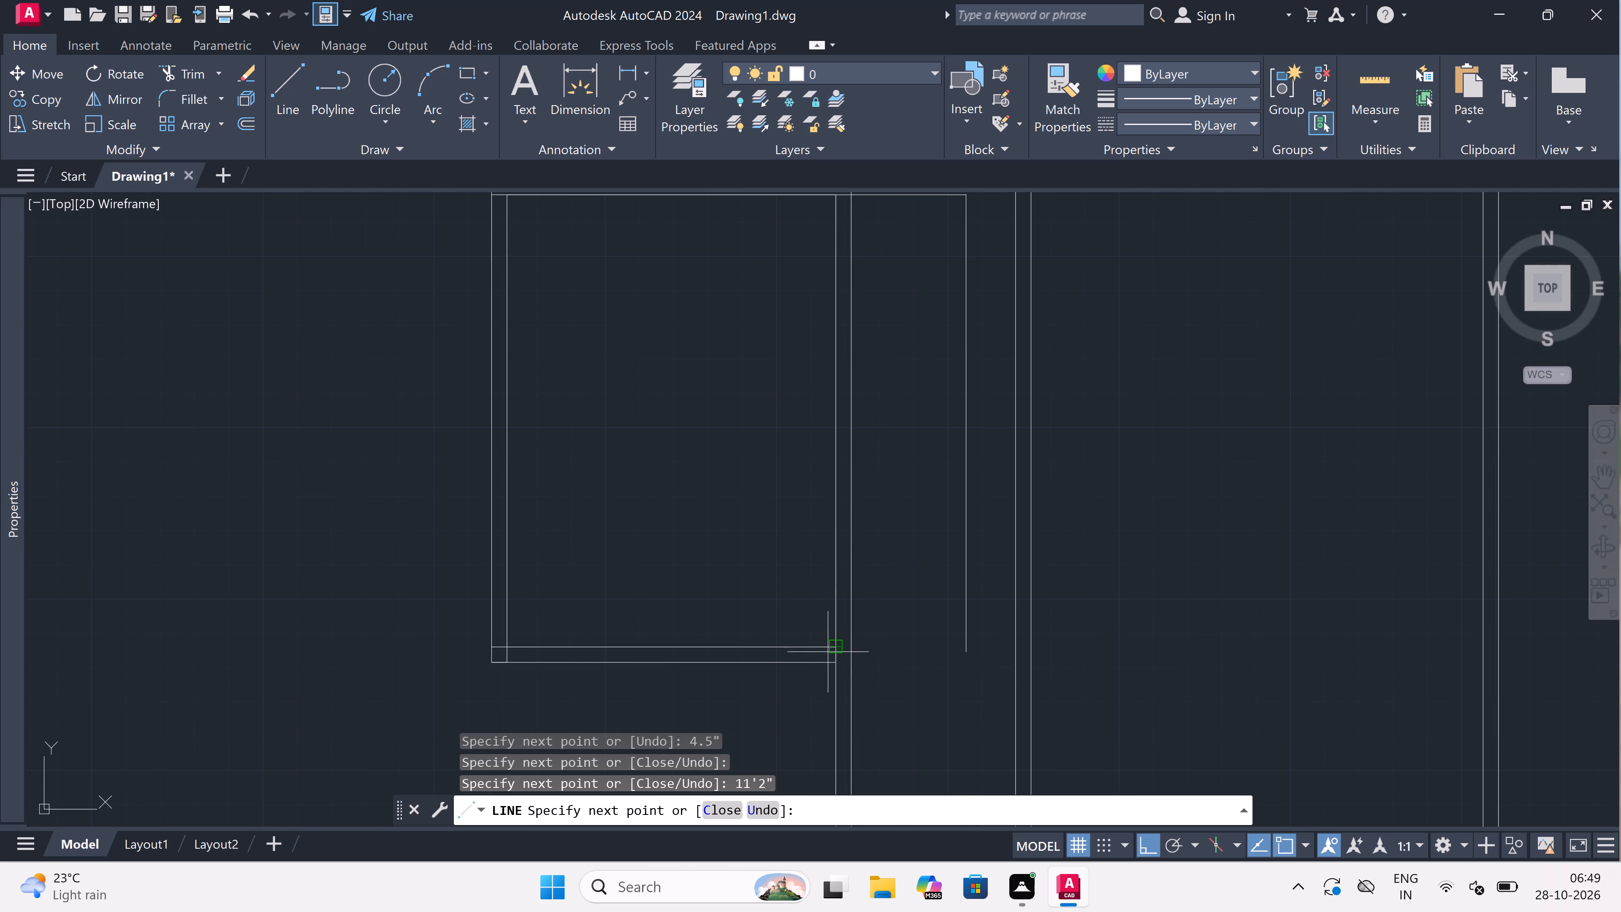
pyautogui.moveTo(968, 653); pyautogui.dragTo(949, 649)
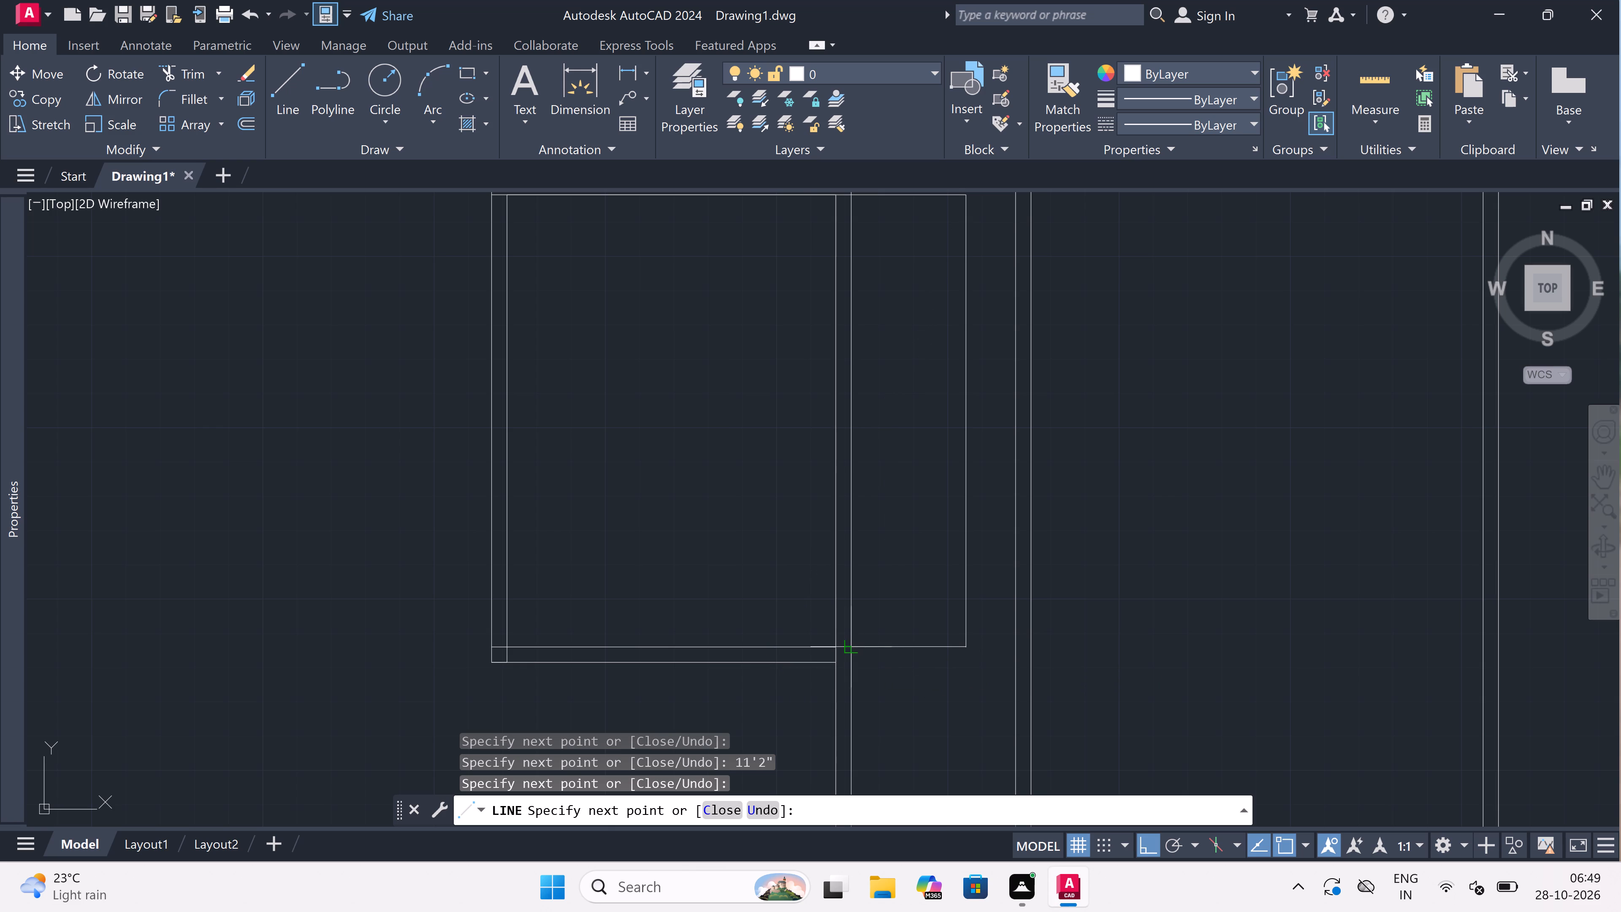
pyautogui.click(835, 646)
pyautogui.press('Escape')
# Draw the fourth cross wall's lower line right to below the room's inner corner and continue it 4.5" further.
pyautogui.press('space')
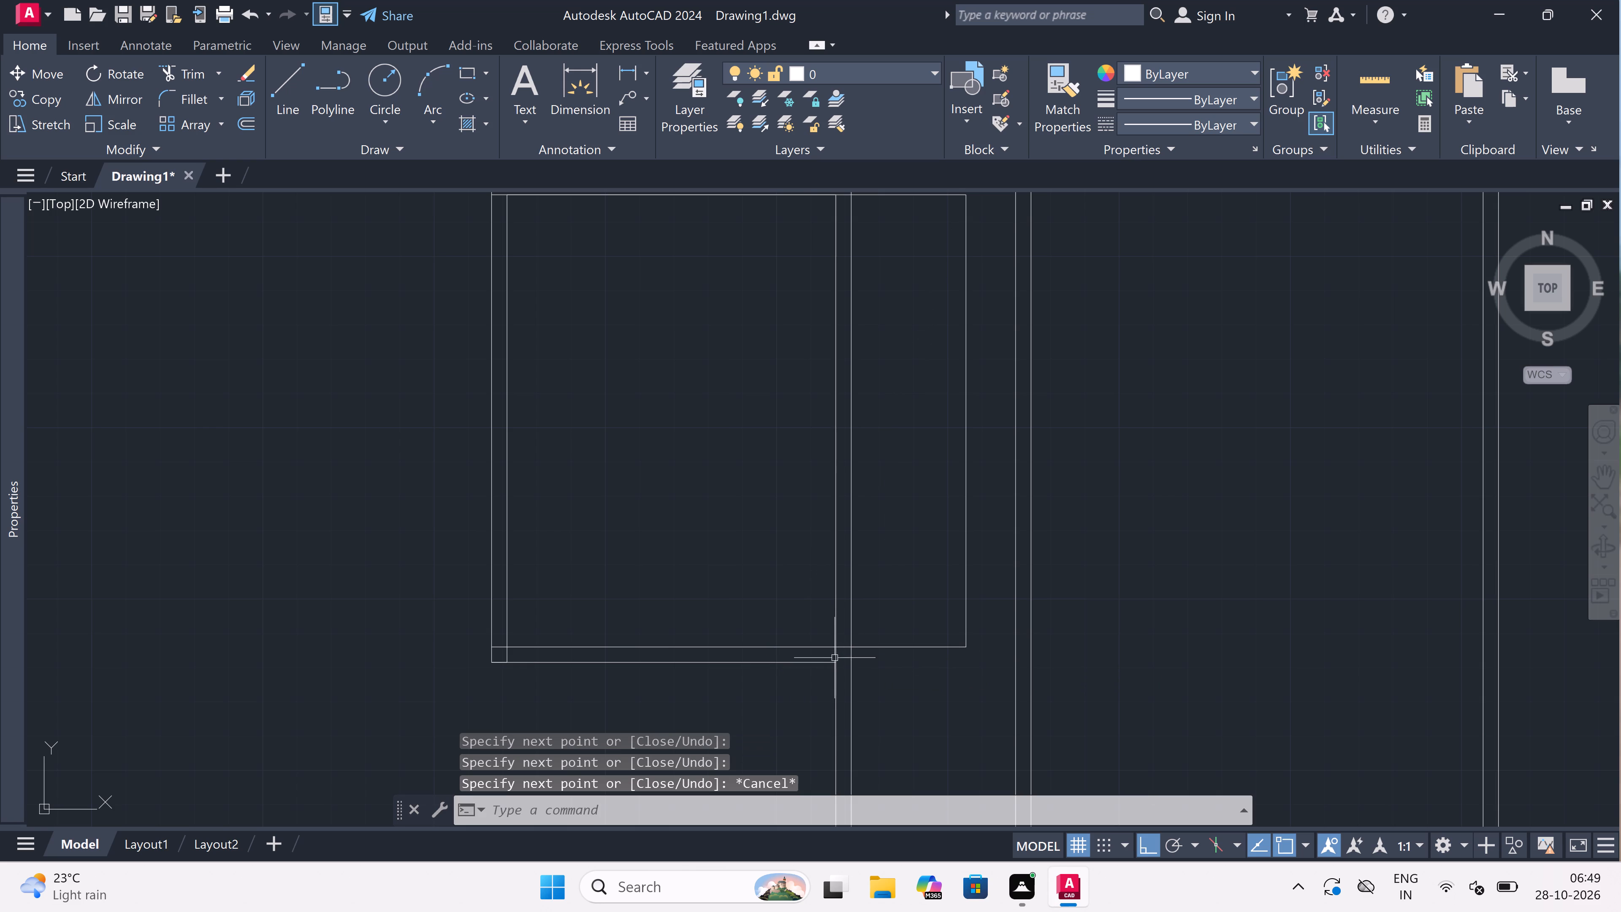
pyautogui.moveTo(835, 658); pyautogui.dragTo(842, 658)
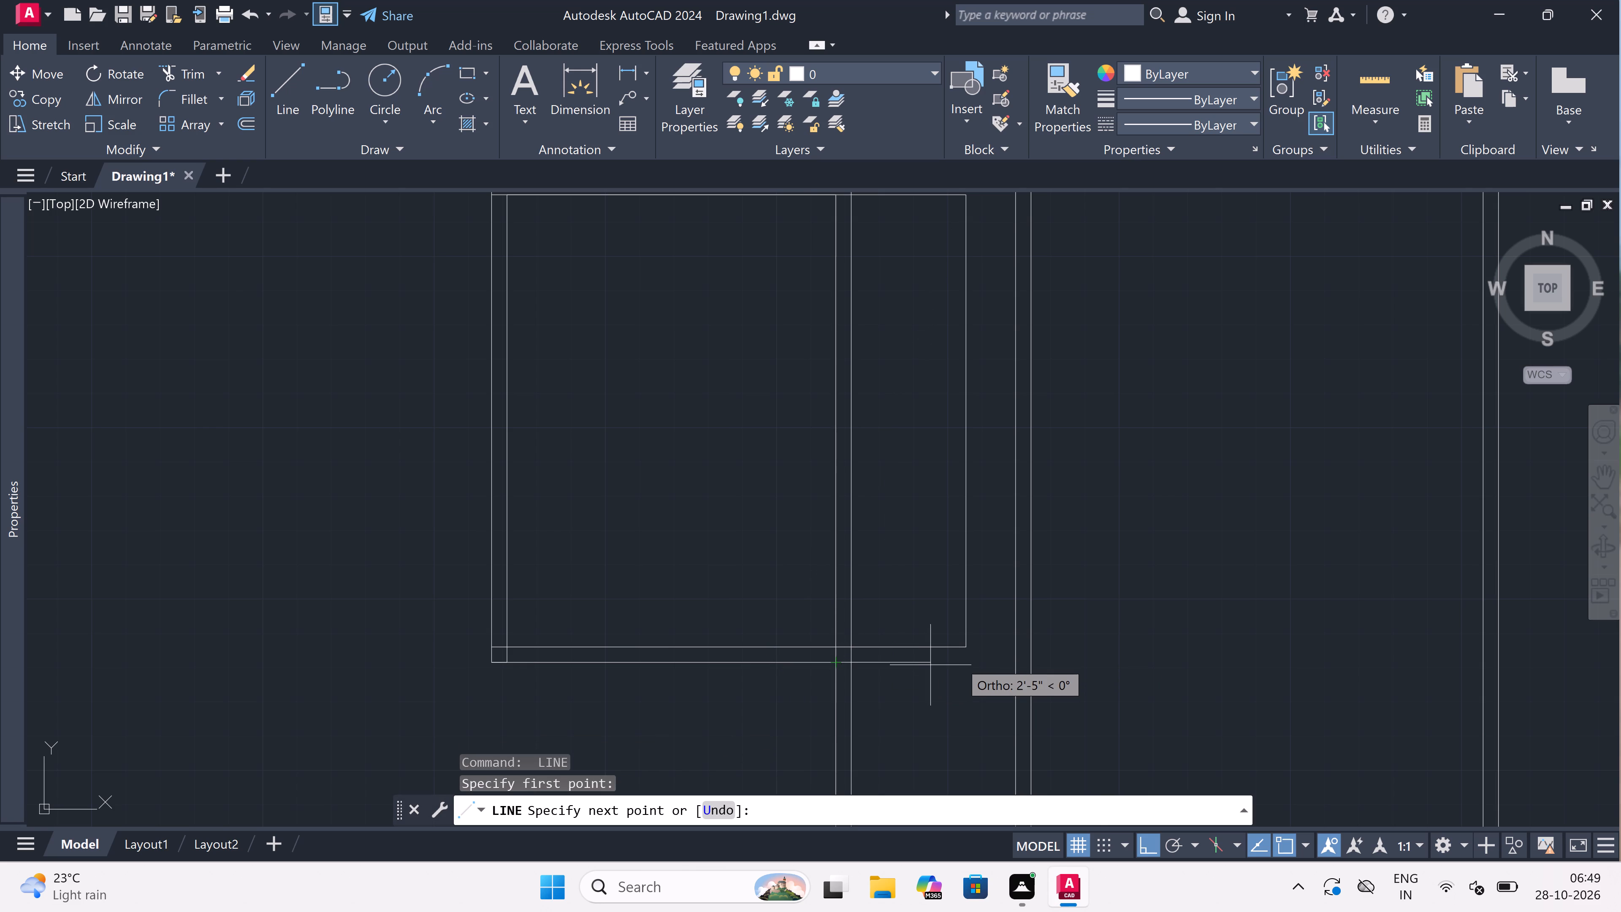
pyautogui.scroll(2, 960, 659)
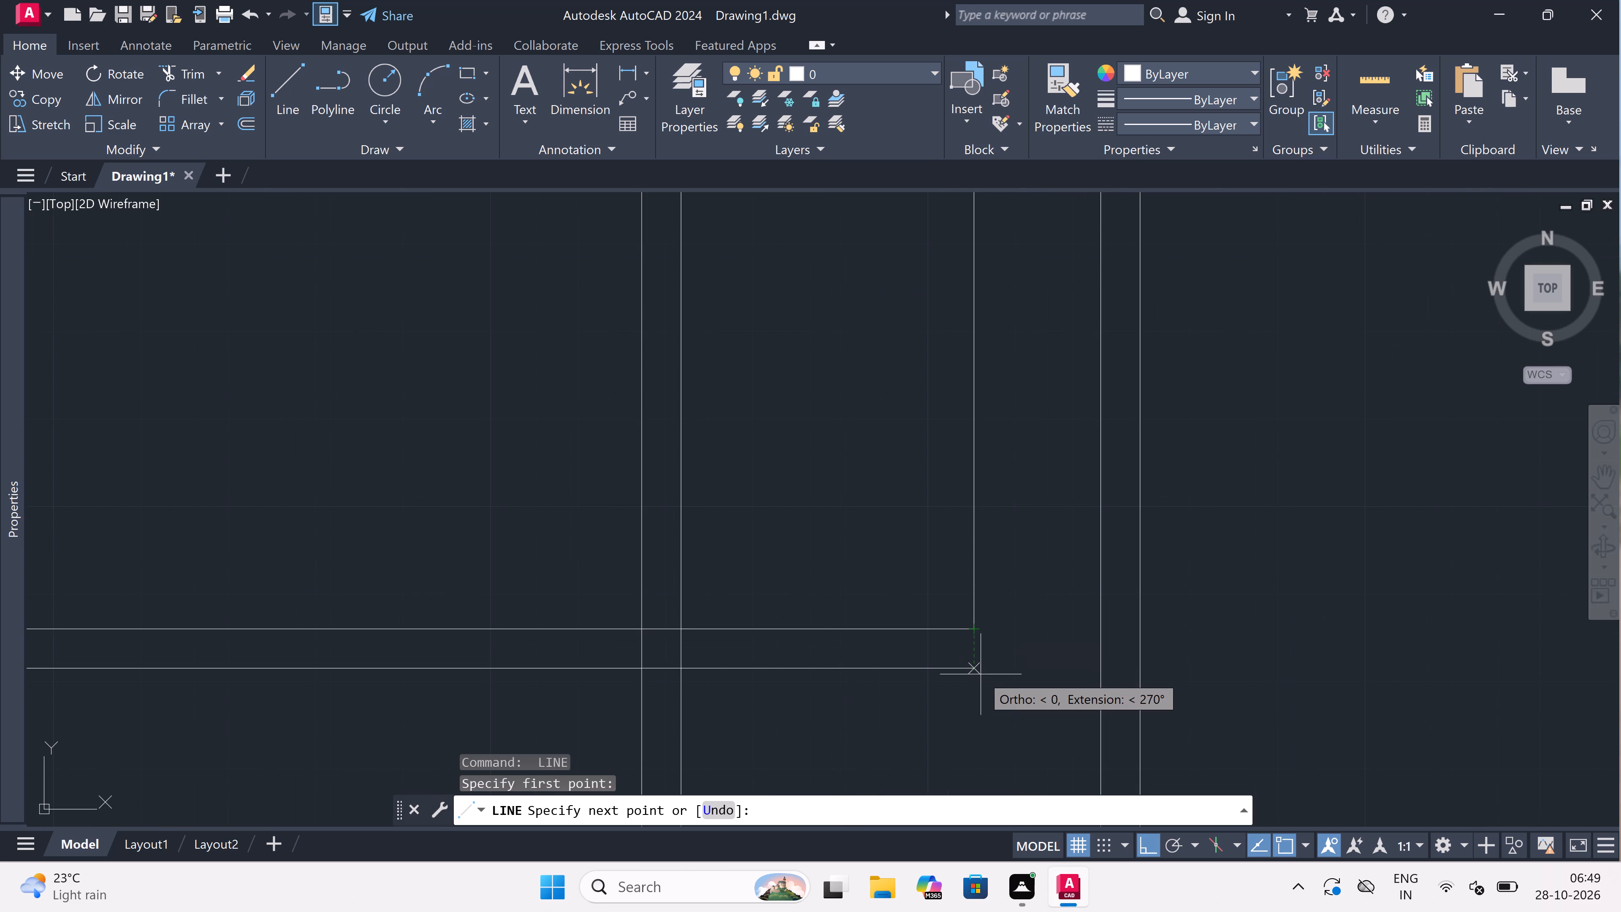
pyautogui.click(979, 669)
pyautogui.press('4')
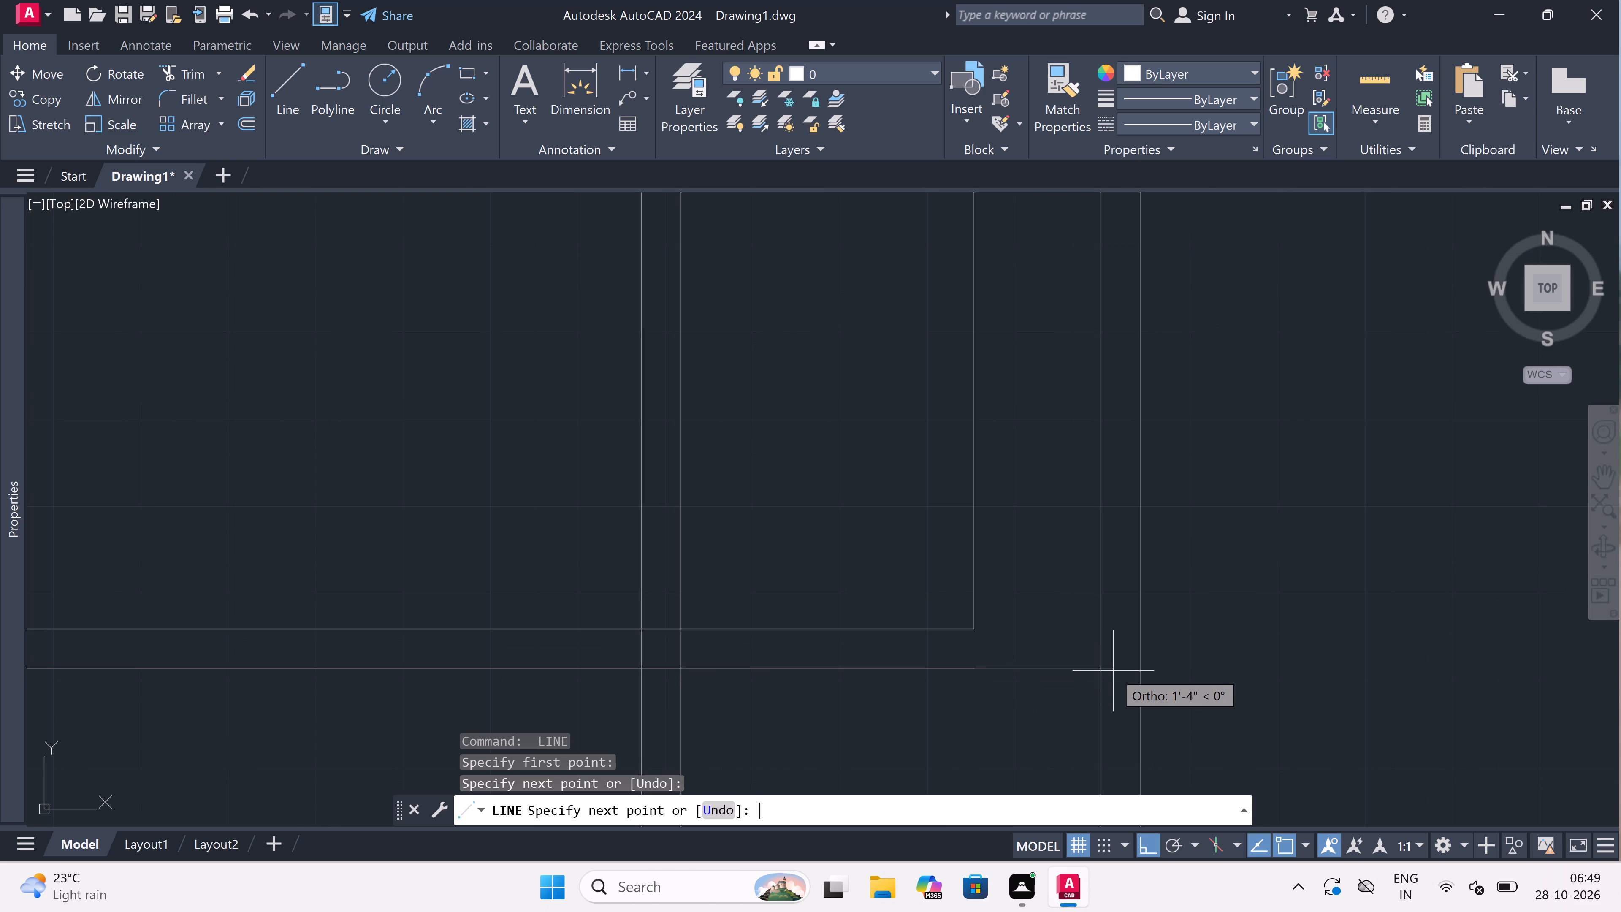
pyautogui.press('.')
pyautogui.press('5')
pyautogui.hotkey('shift', '"')
pyautogui.press('space')
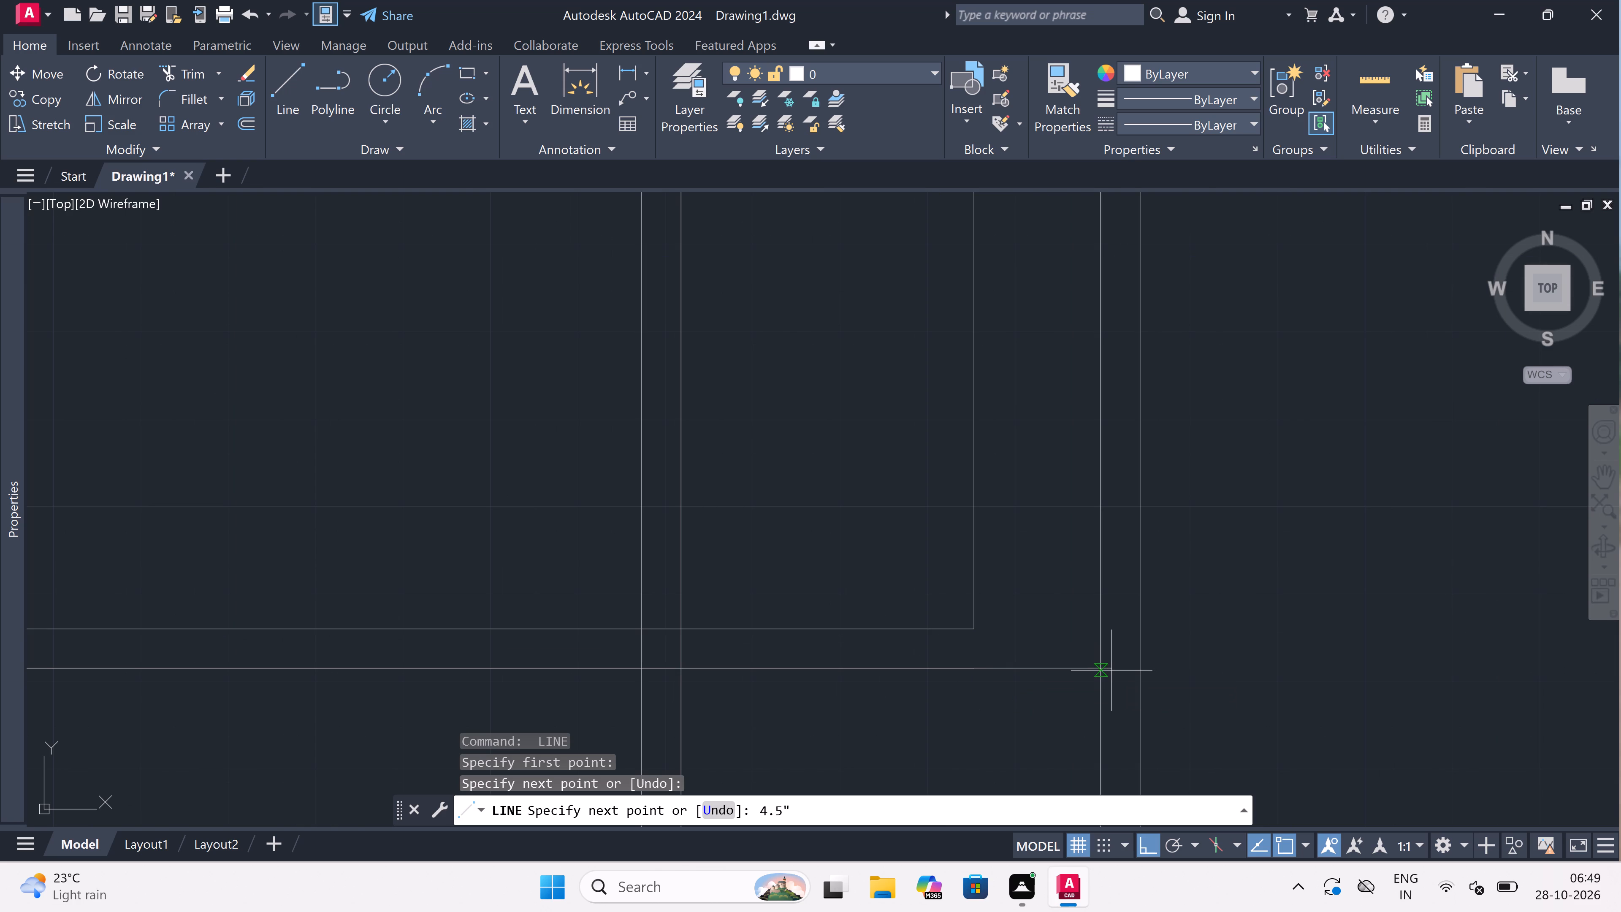
# Continue the outer face up to the third cross wall's lower line level, 4.5" further up, and left to the vertical wall's right line.
pyautogui.scroll(-3, 1109, 670)
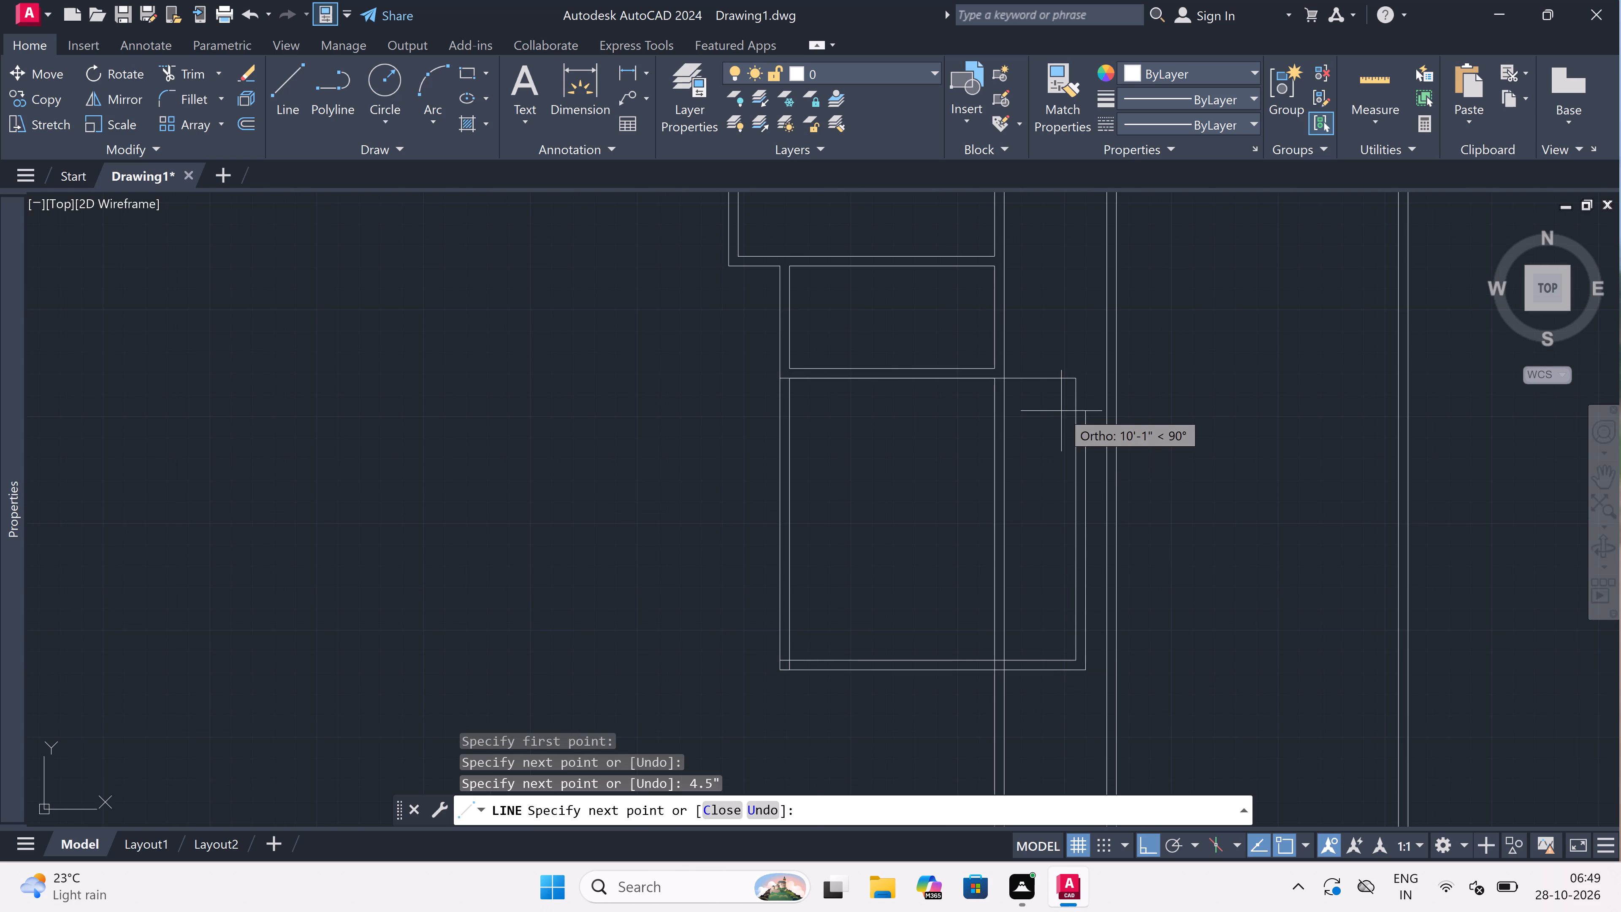
pyautogui.scroll(2, 1063, 314)
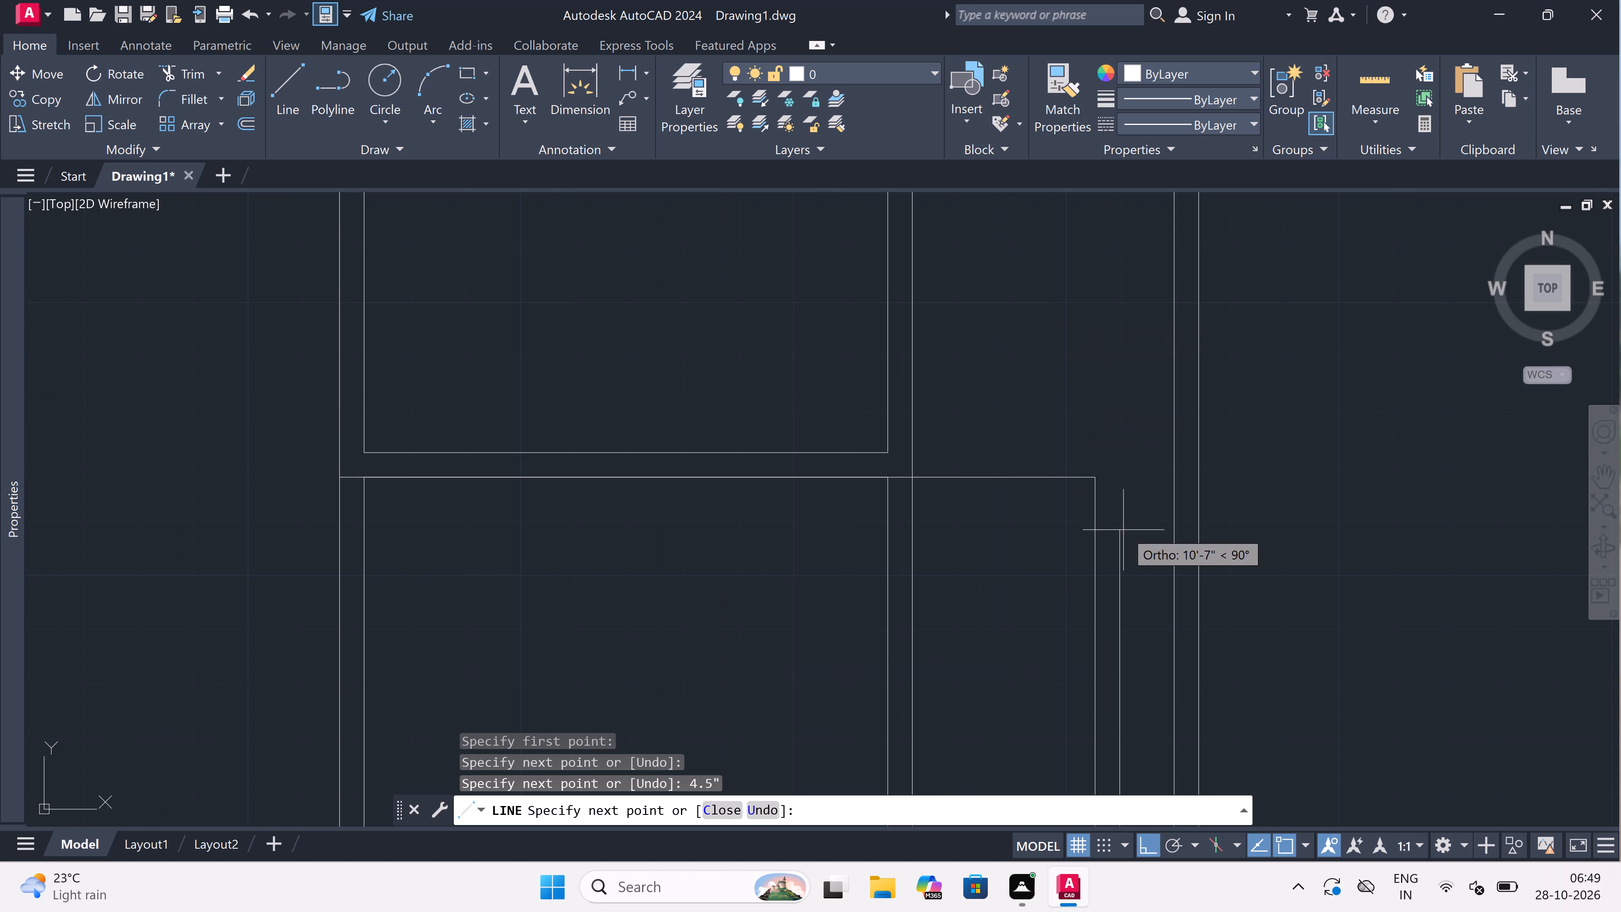
pyautogui.scroll(2, 1137, 470)
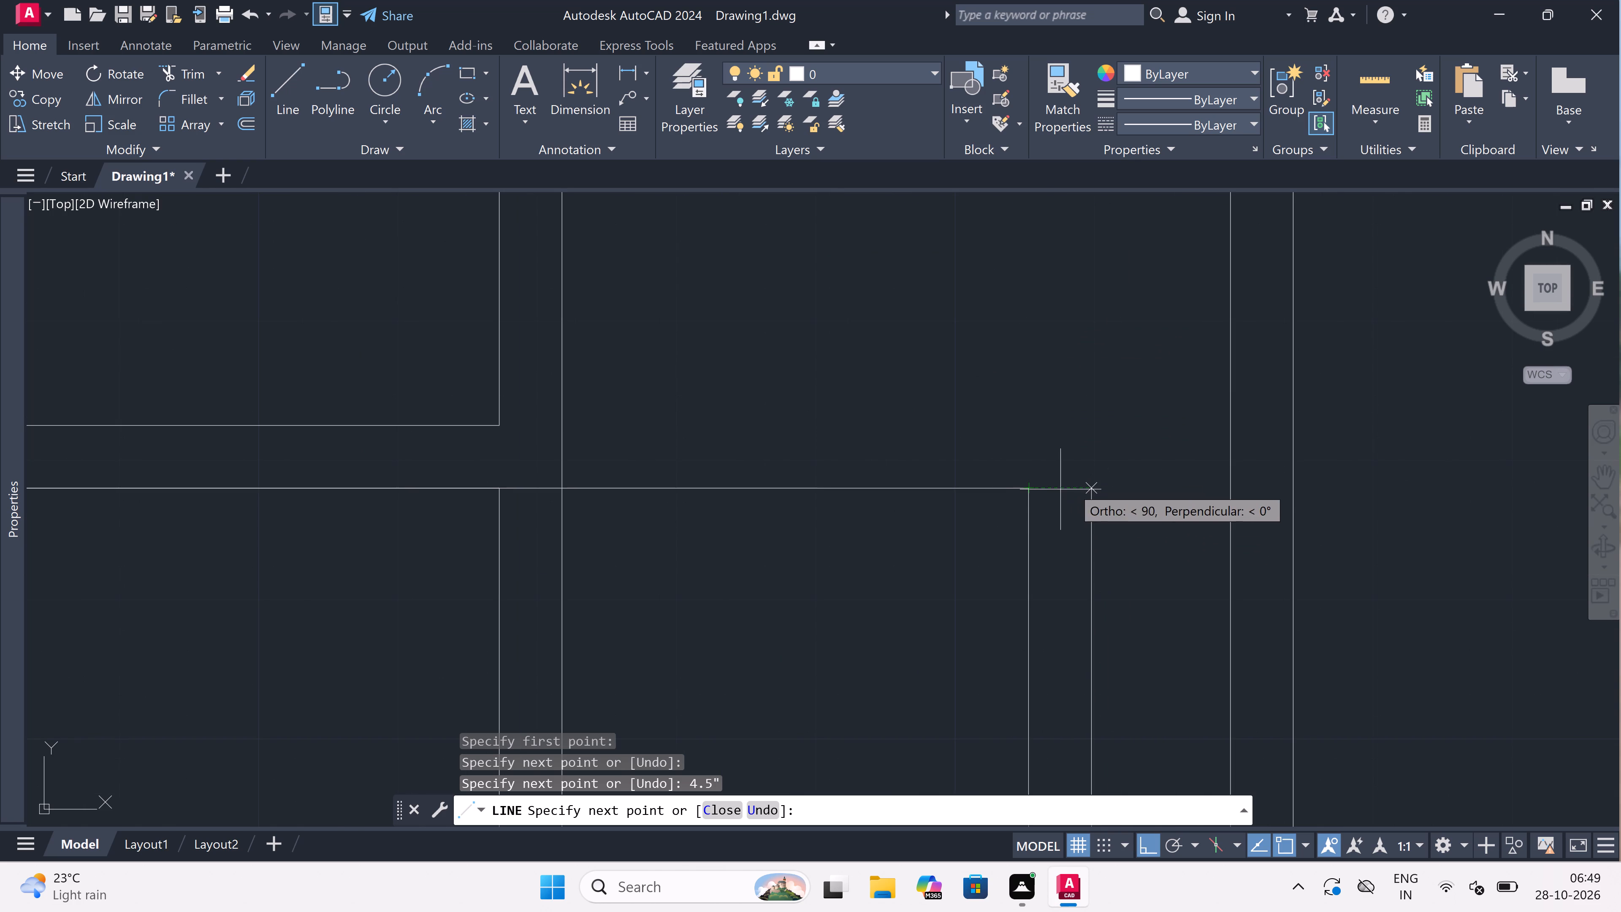
pyautogui.click(1095, 486)
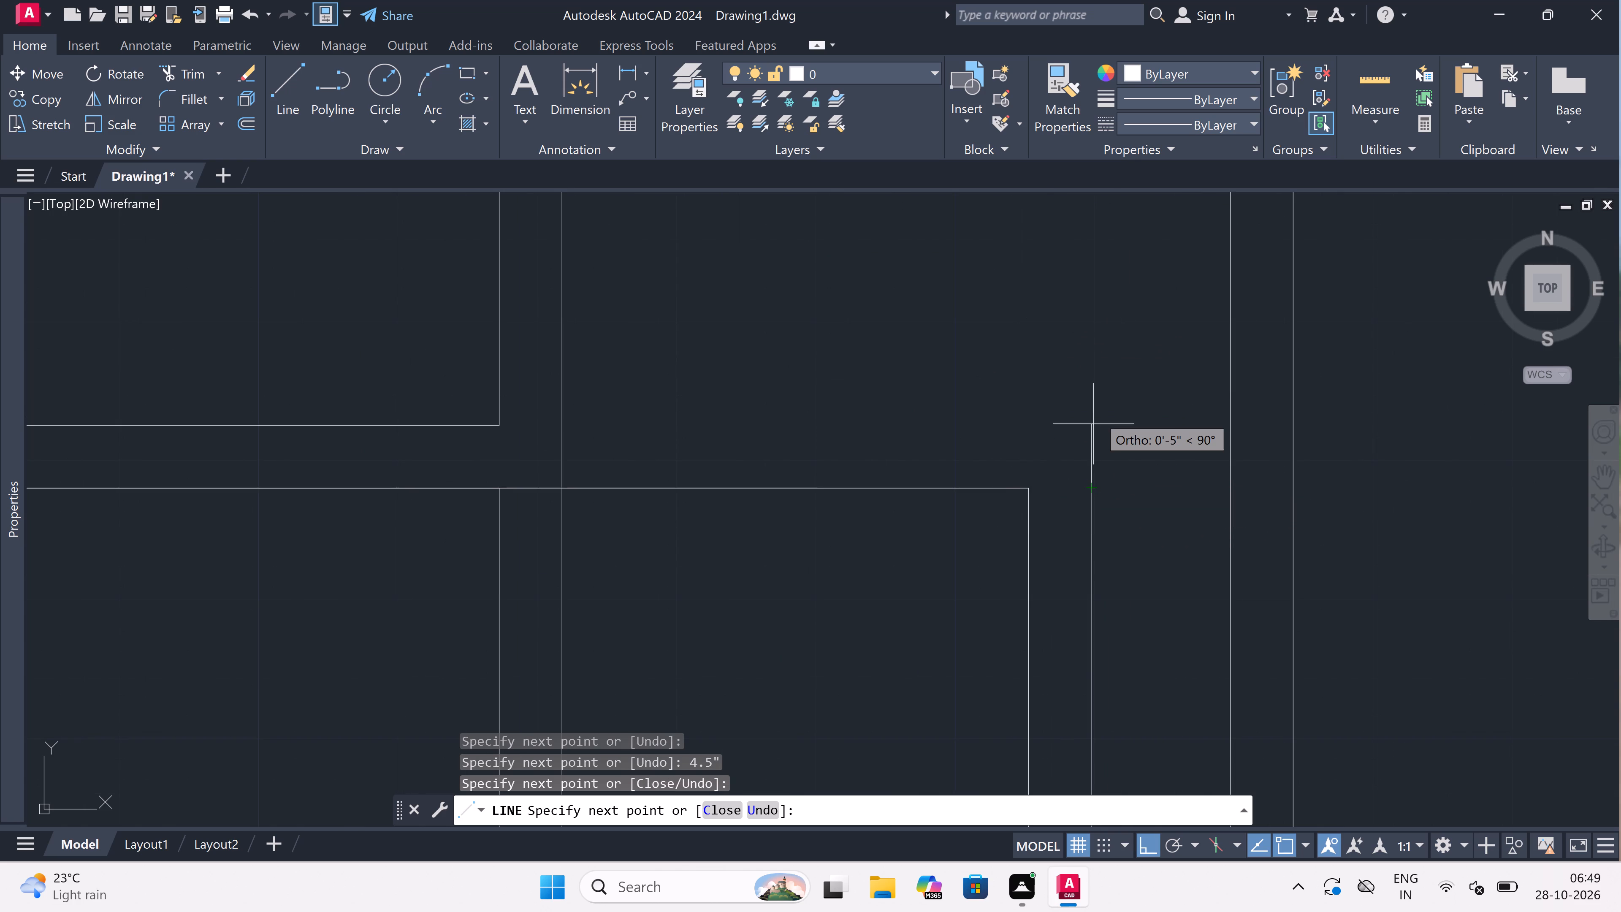
pyautogui.write('4.')
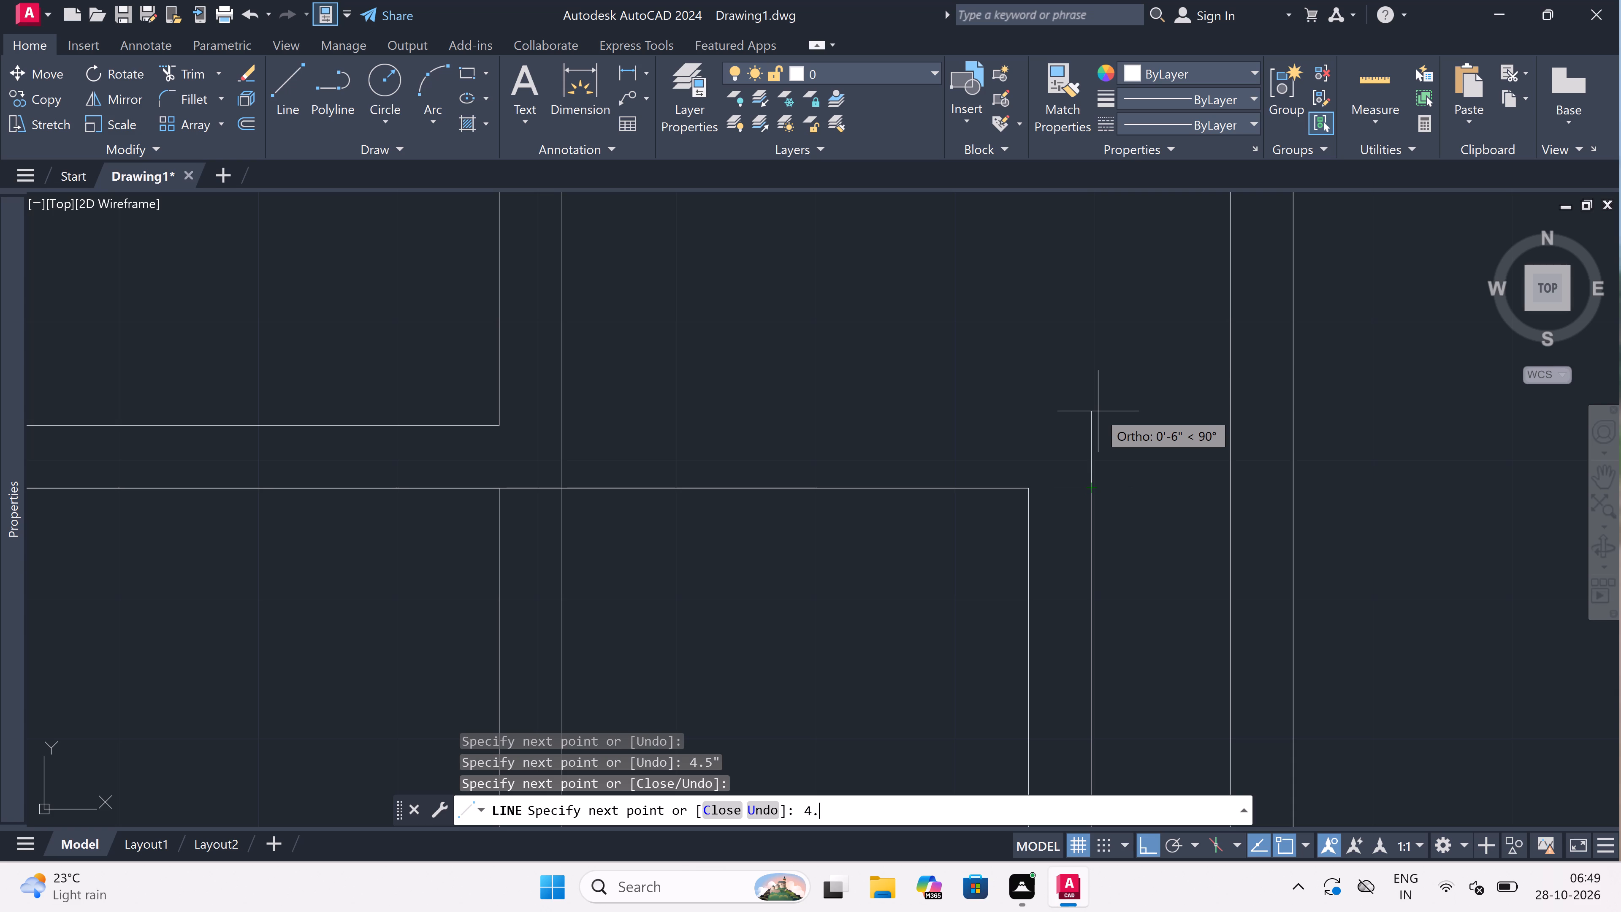
pyautogui.press('5')
pyautogui.hotkey('shift', '"')
pyautogui.press('space')
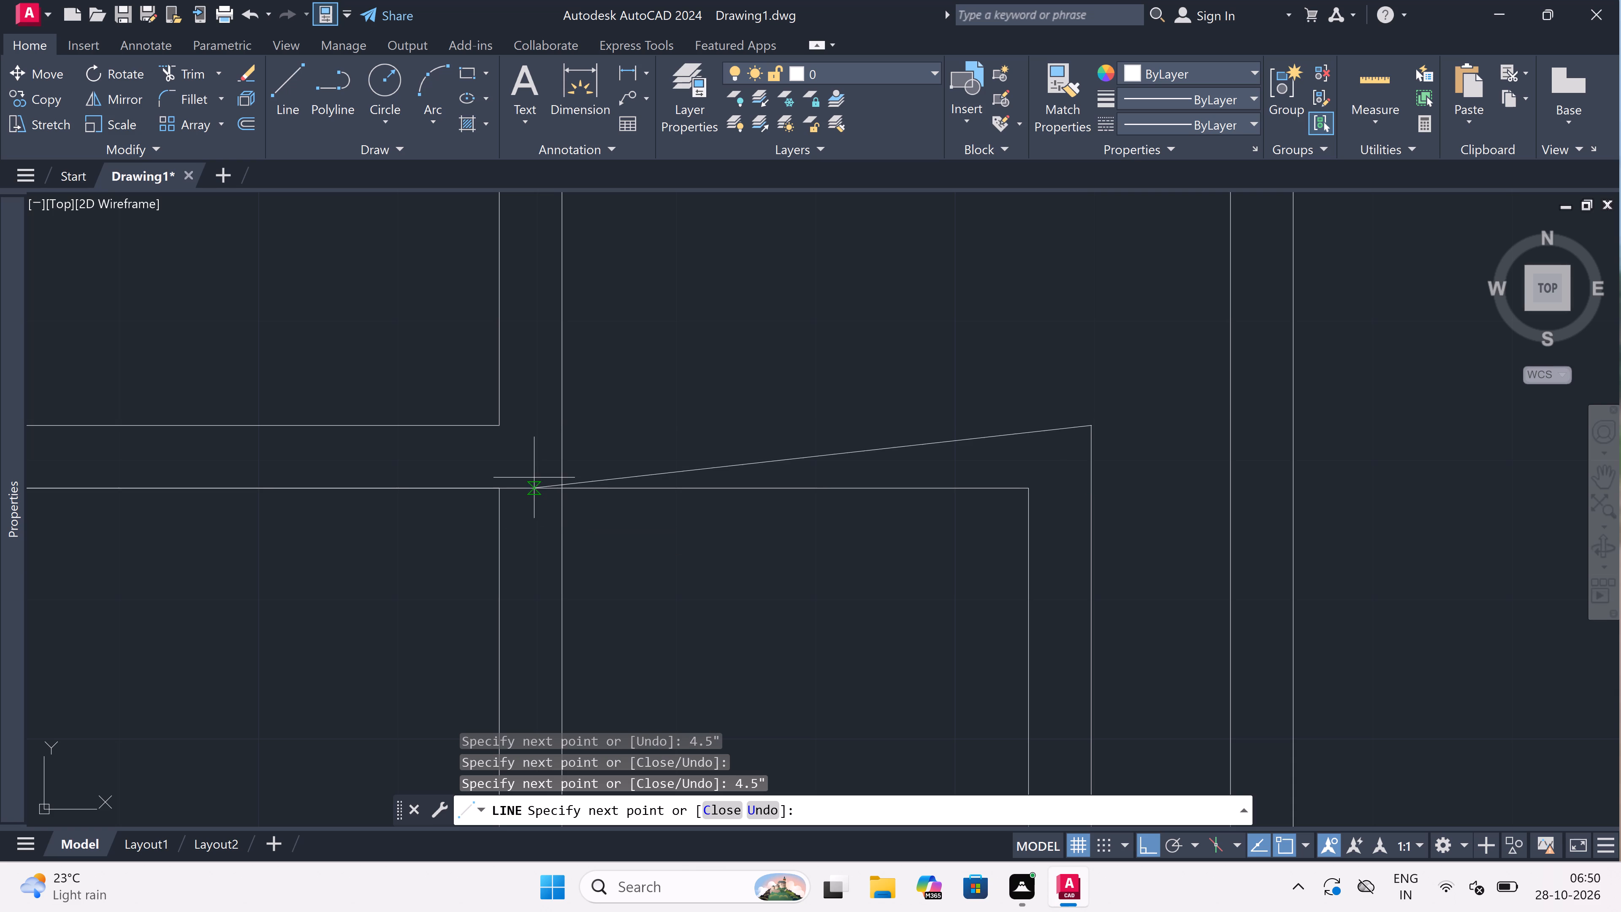
pyautogui.click(561, 424)
pyautogui.press('Escape')
# Trim the vertical wall's right line inside the third cross wall and both its lines inside the fourth cross wall.
pyautogui.write('tr')
pyautogui.press('space')
pyautogui.click(594, 467)
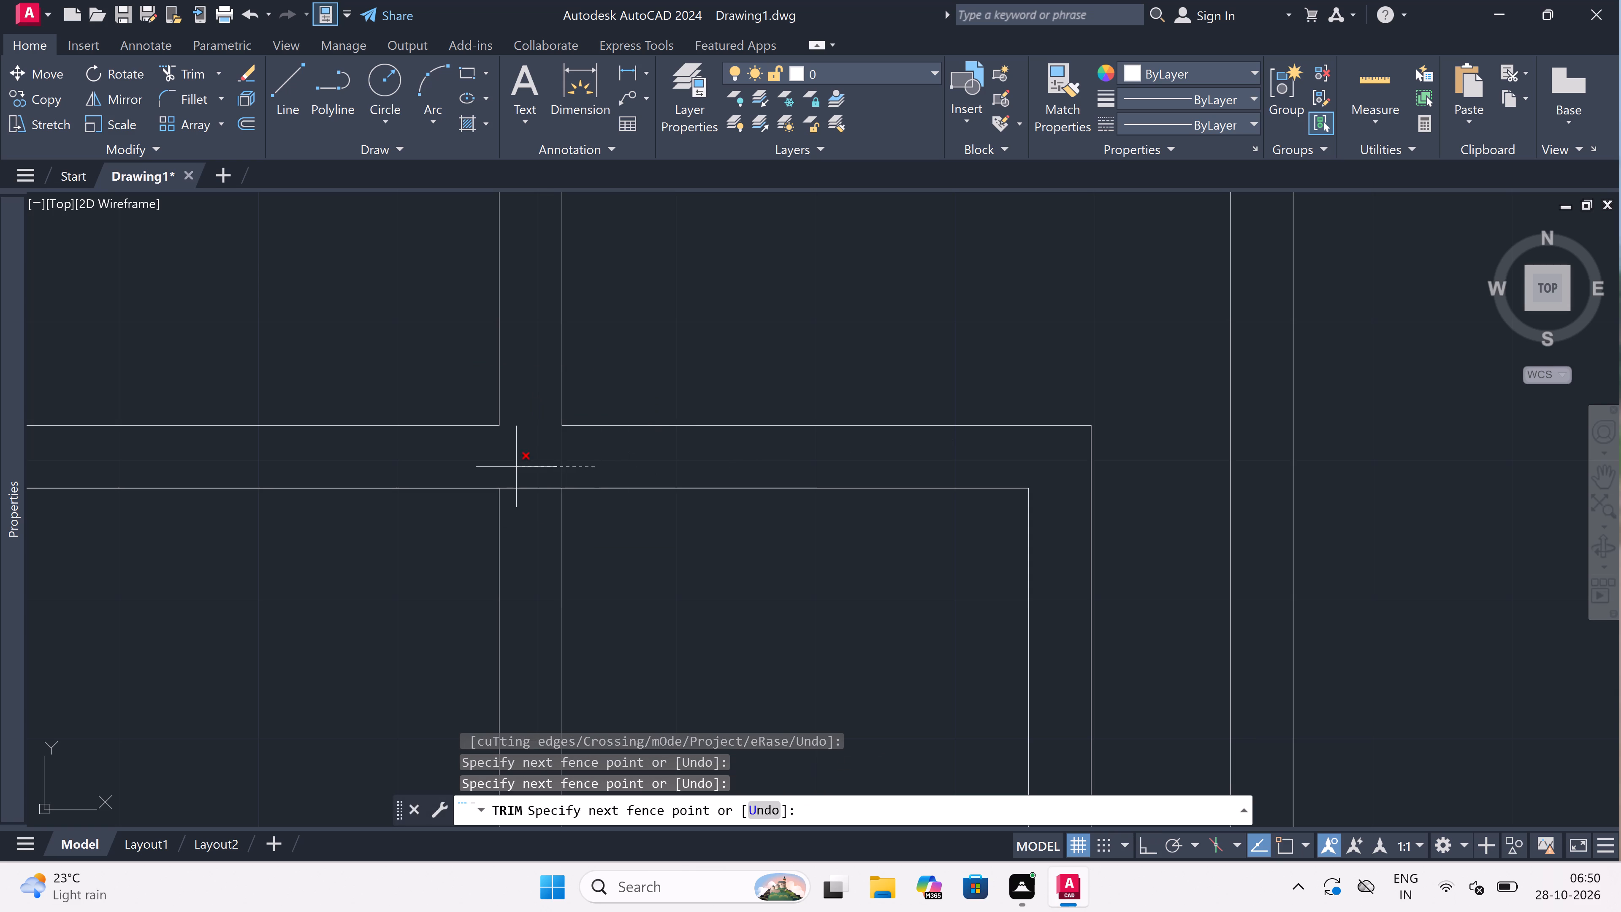
pyautogui.click(516, 467)
pyautogui.scroll(-5, 637, 453)
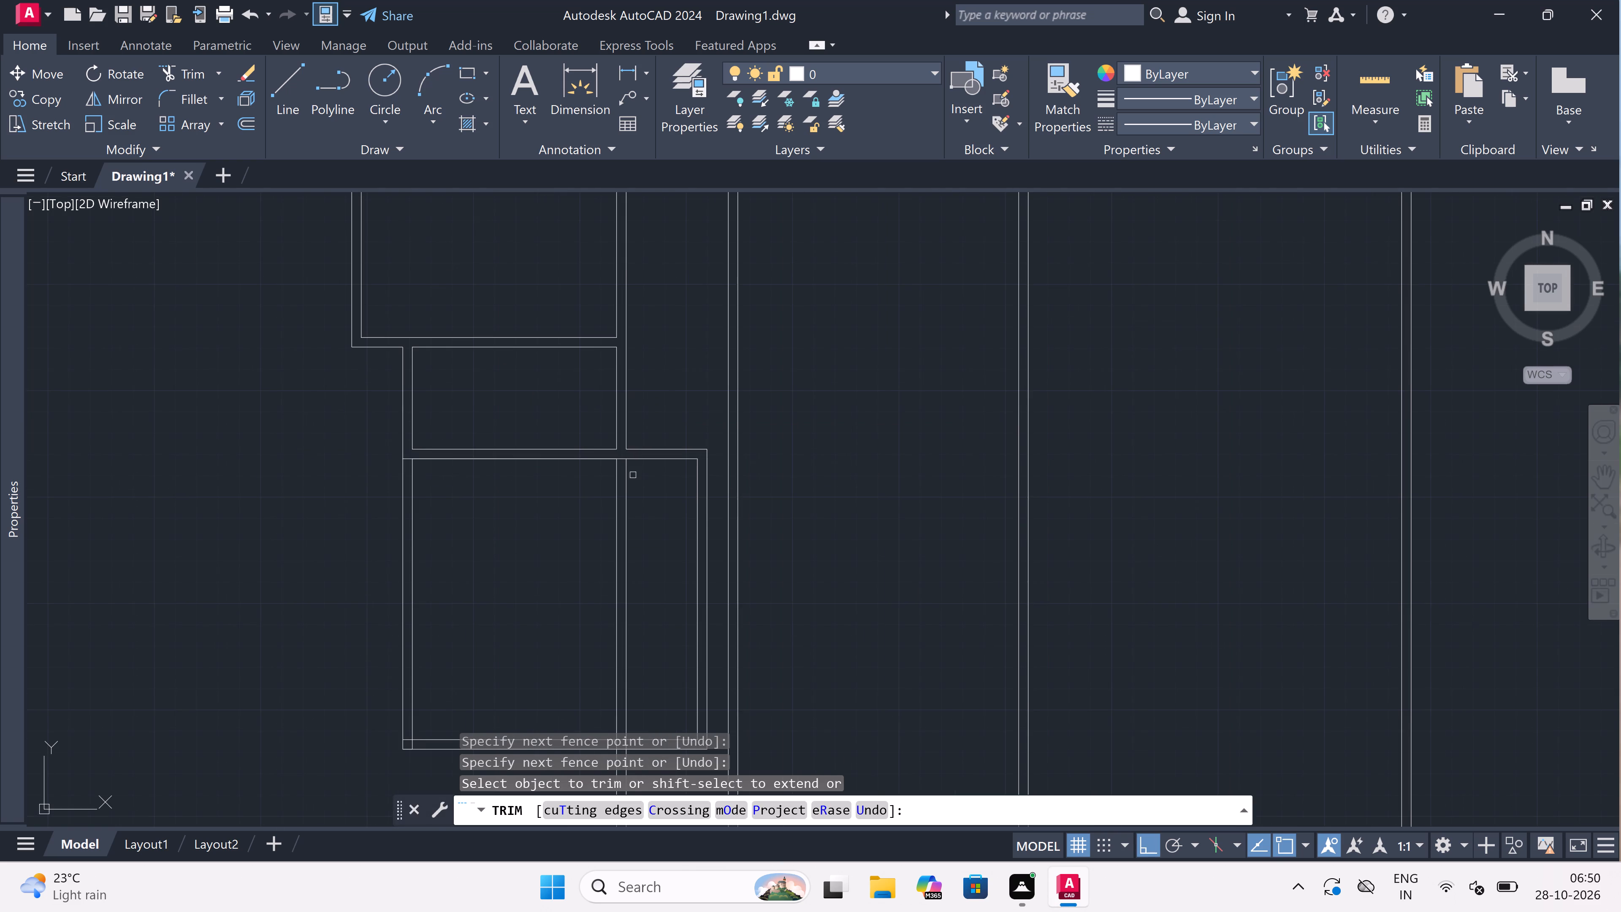
pyautogui.scroll(-2, 633, 475)
pyautogui.scroll(2, 623, 528)
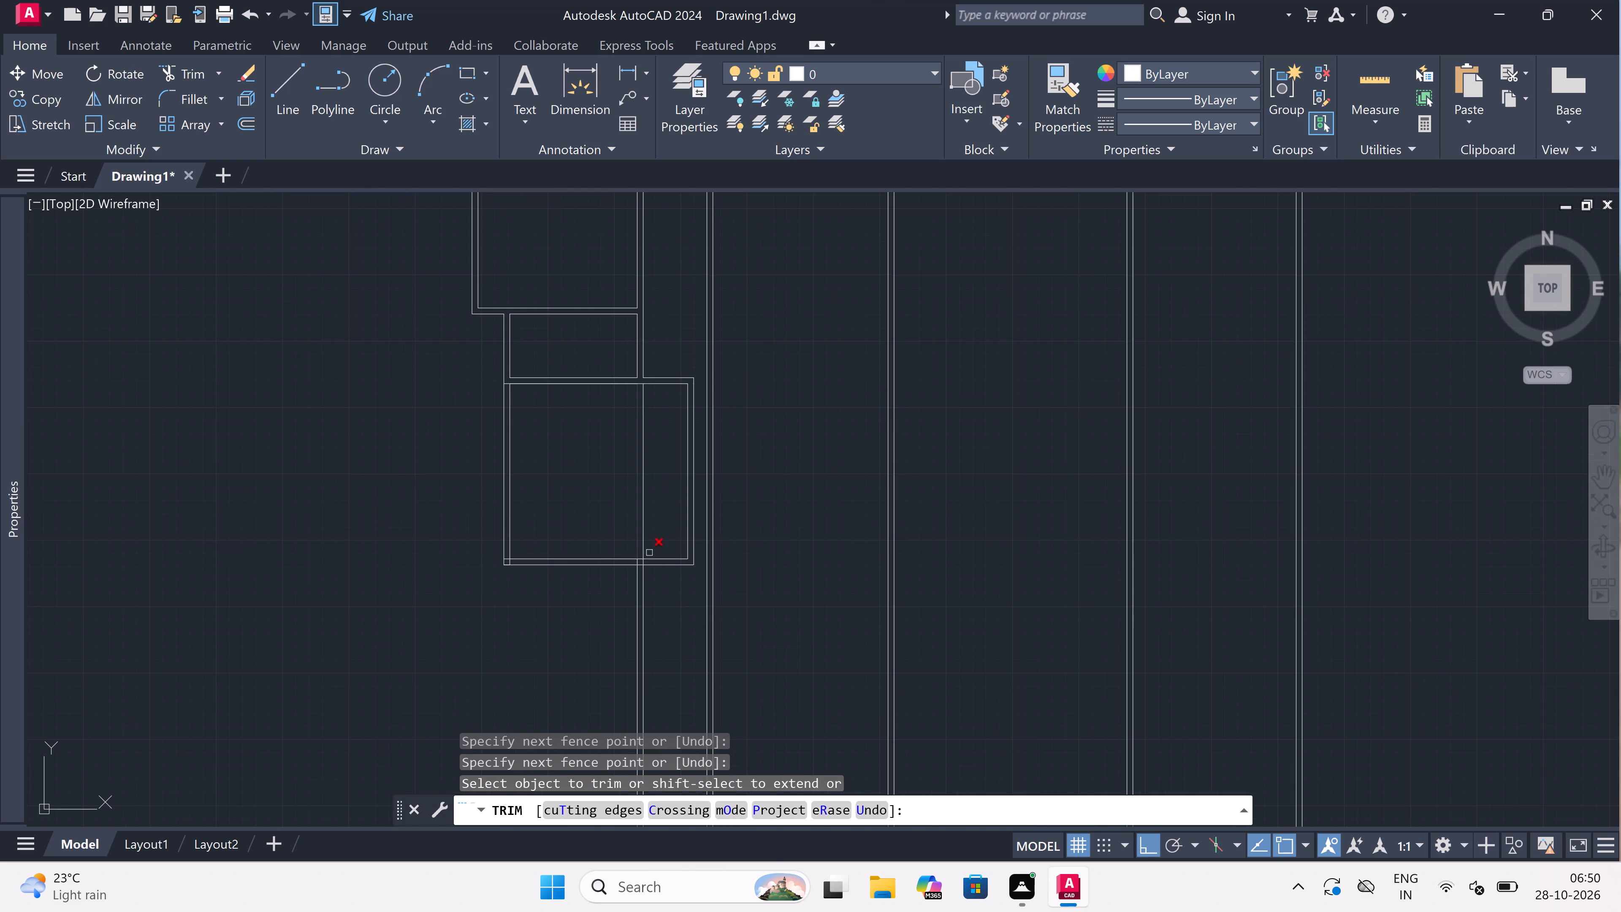
pyautogui.scroll(3, 627, 572)
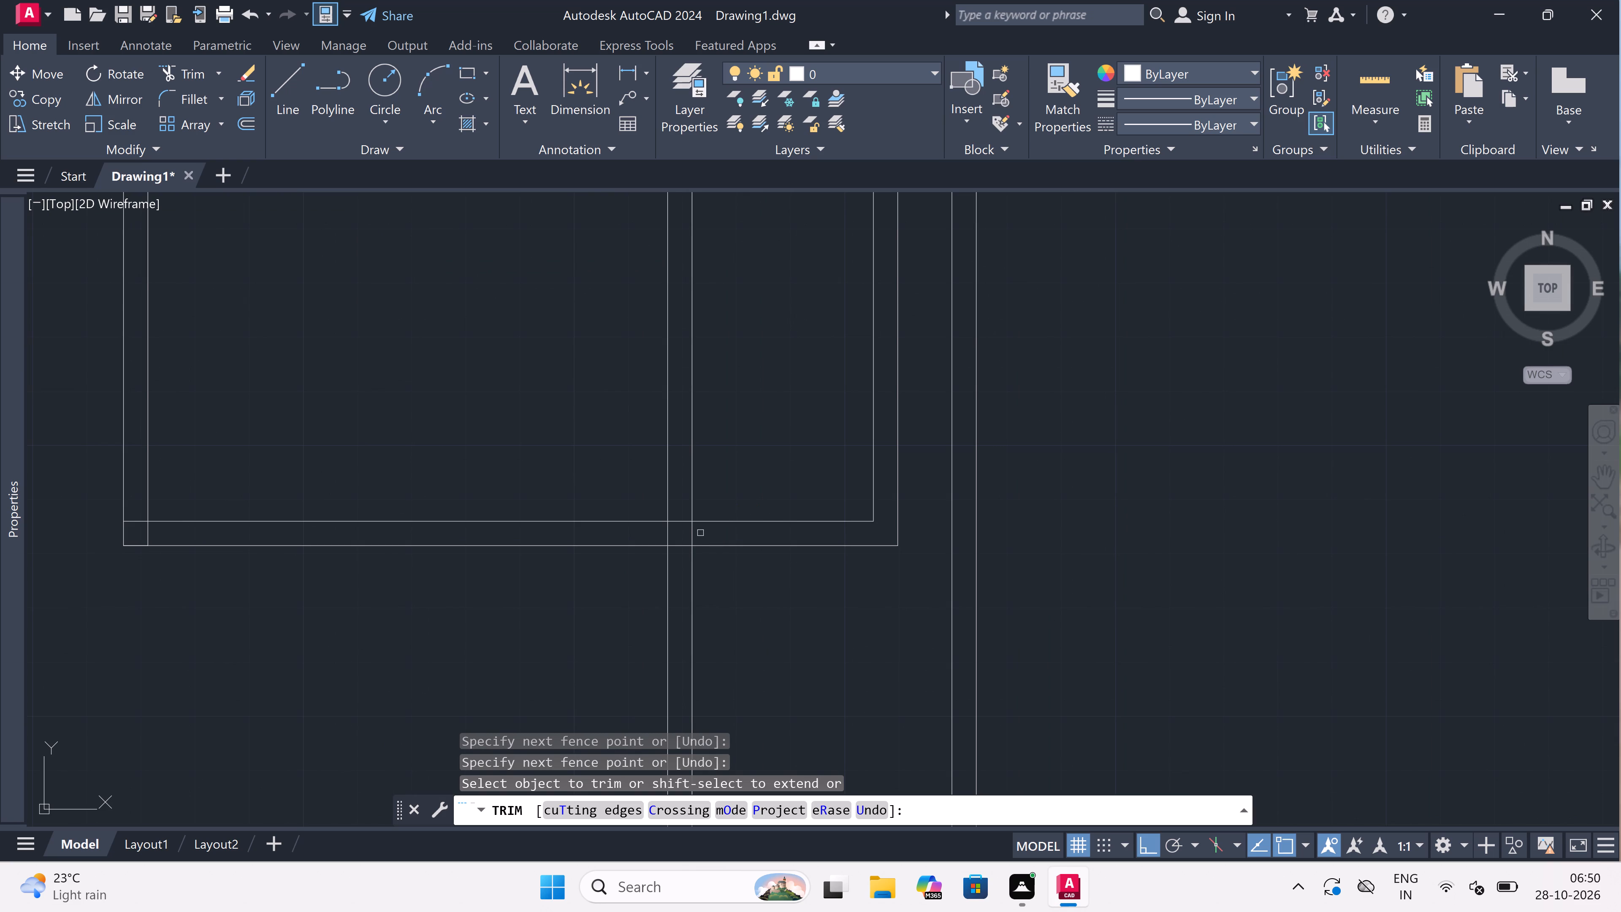
pyautogui.click(705, 530)
pyautogui.click(583, 535)
# Trim the overlapping line stubs inside the left wall at its bottom corner and at the third cross wall junction.
pyautogui.scroll(-2, 583, 535)
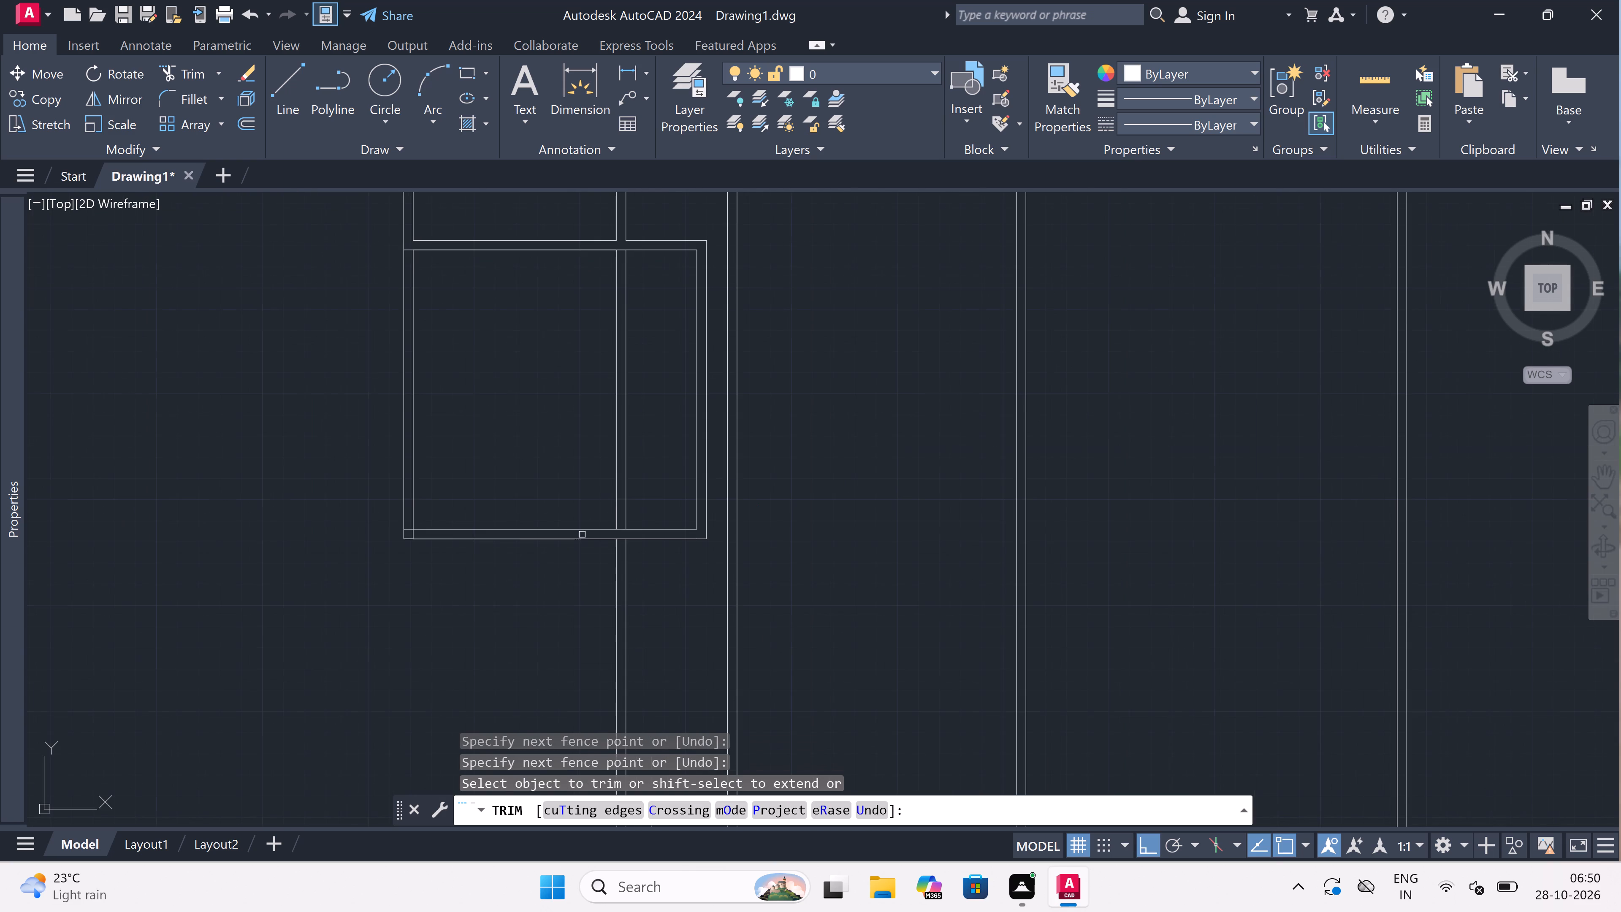
pyautogui.scroll(2, 401, 529)
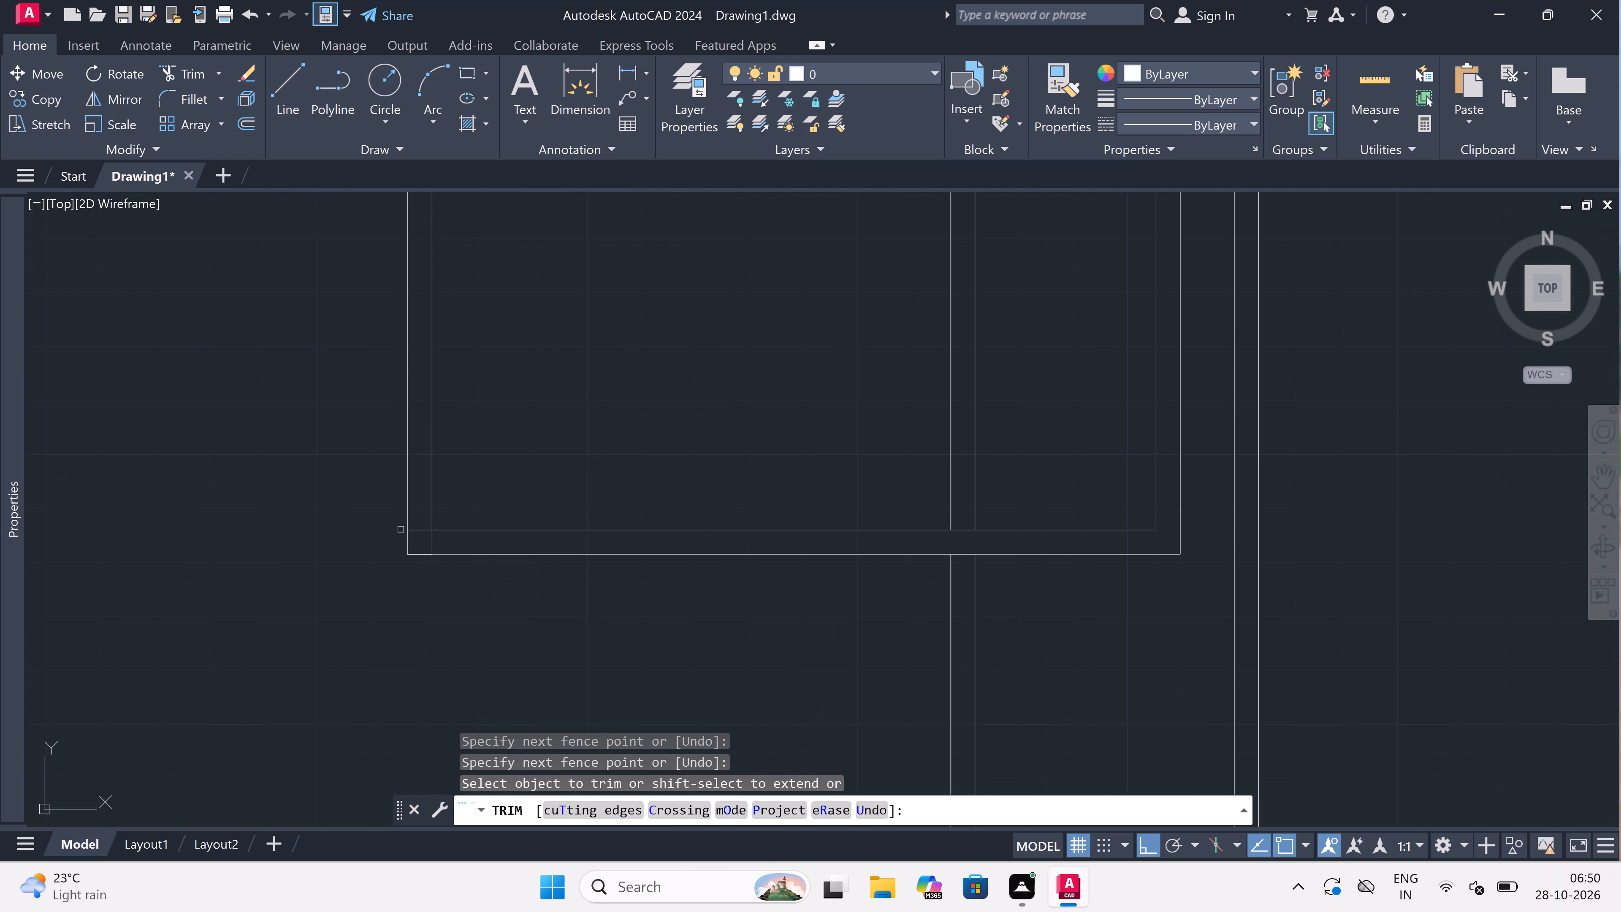
pyautogui.scroll(2, 413, 525)
pyautogui.moveTo(415, 524); pyautogui.dragTo(419, 531)
pyautogui.click(421, 553)
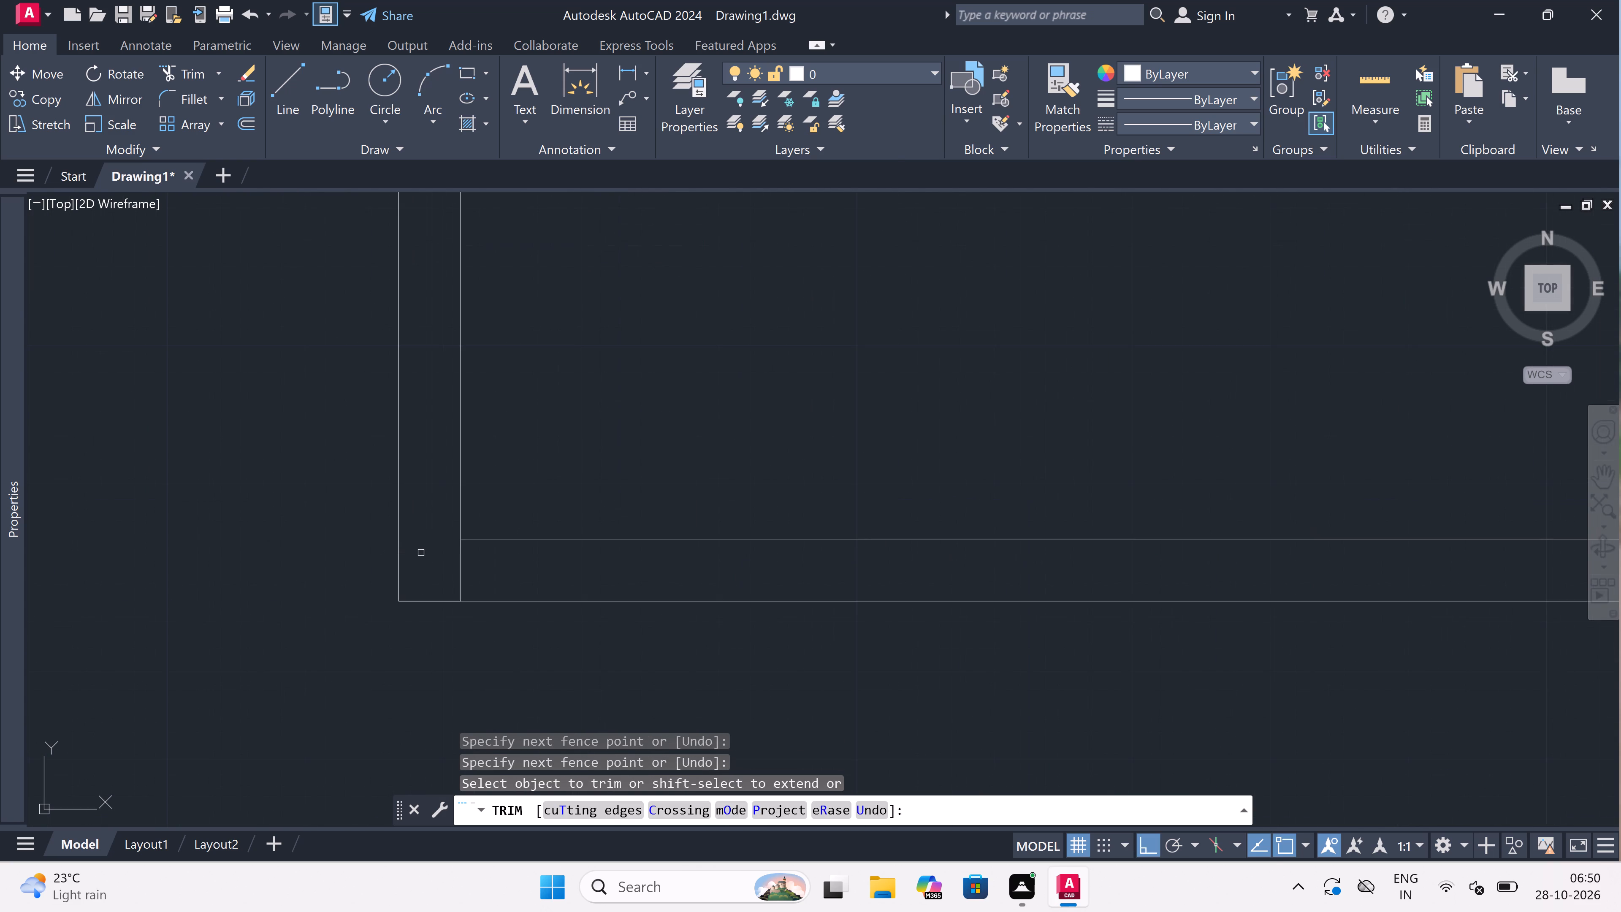
pyautogui.click(423, 552)
pyautogui.click(486, 558)
pyautogui.scroll(-4, 486, 558)
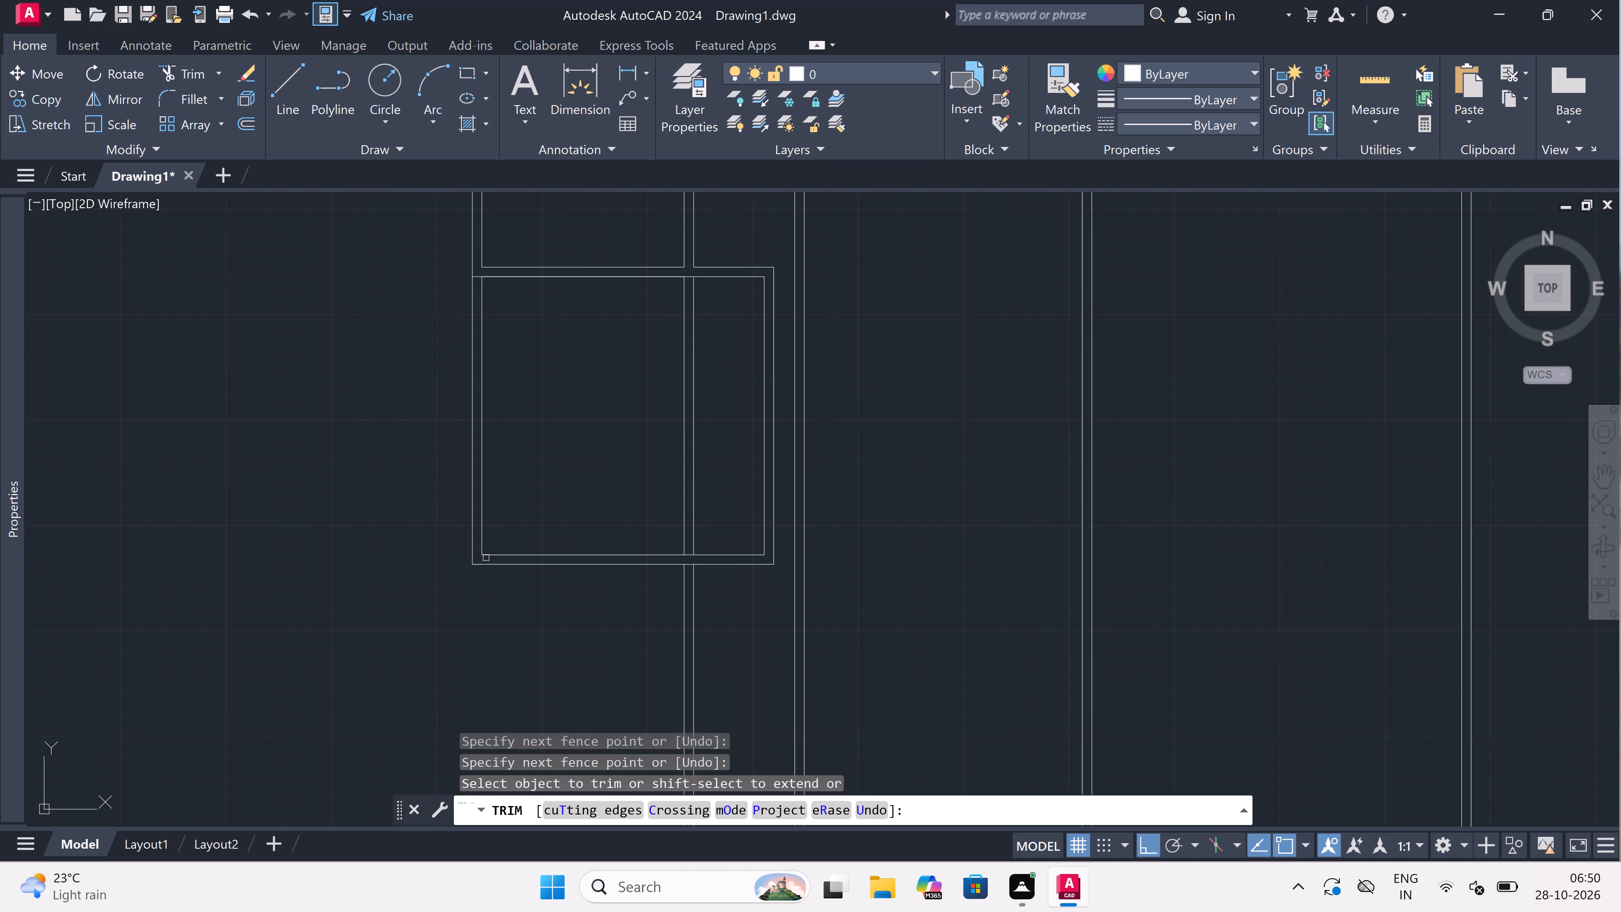
pyautogui.scroll(-1, 486, 558)
pyautogui.scroll(1, 488, 383)
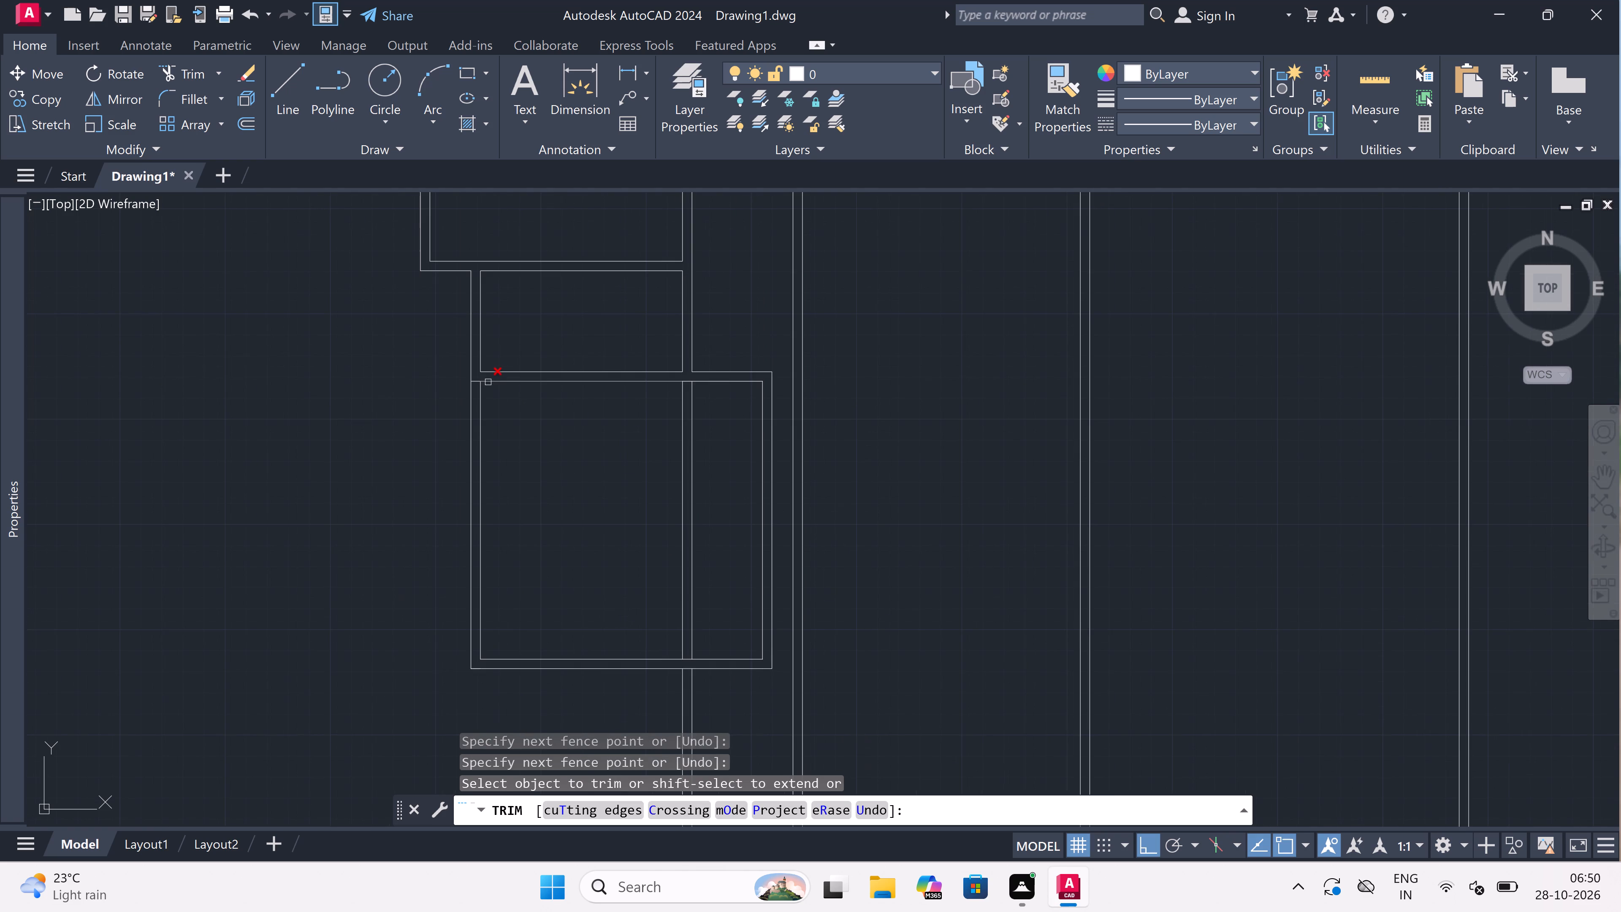
pyautogui.scroll(3, 488, 380)
pyautogui.click(439, 383)
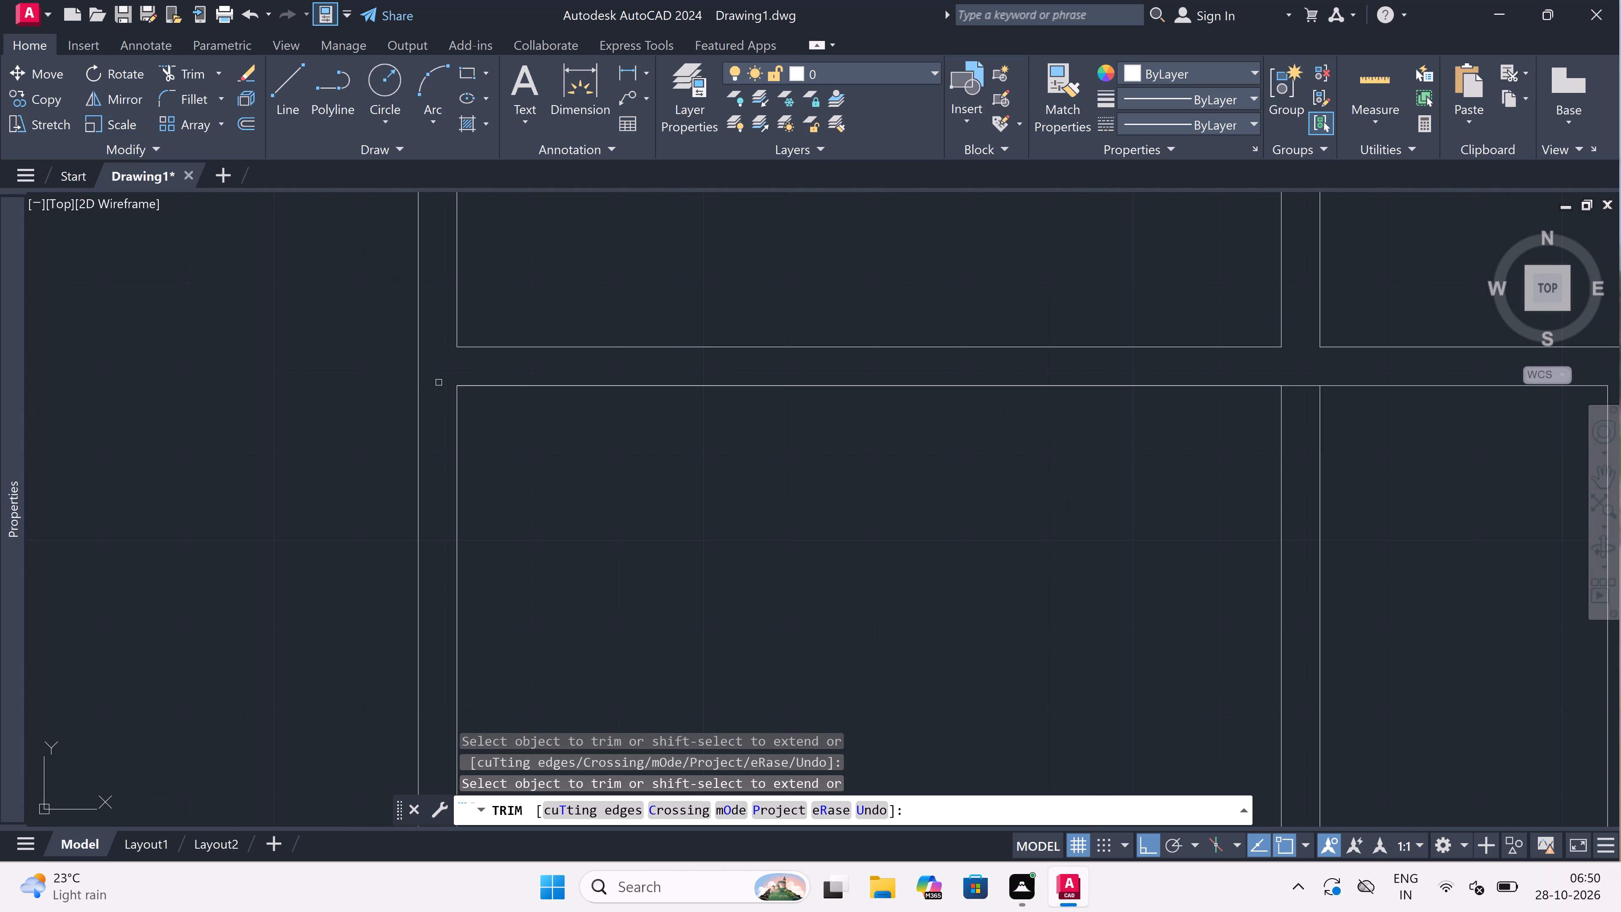
# Trim the vertical wall's two lines crossing the interior of the bottom room.
pyautogui.scroll(-3, 439, 383)
pyautogui.click(480, 443)
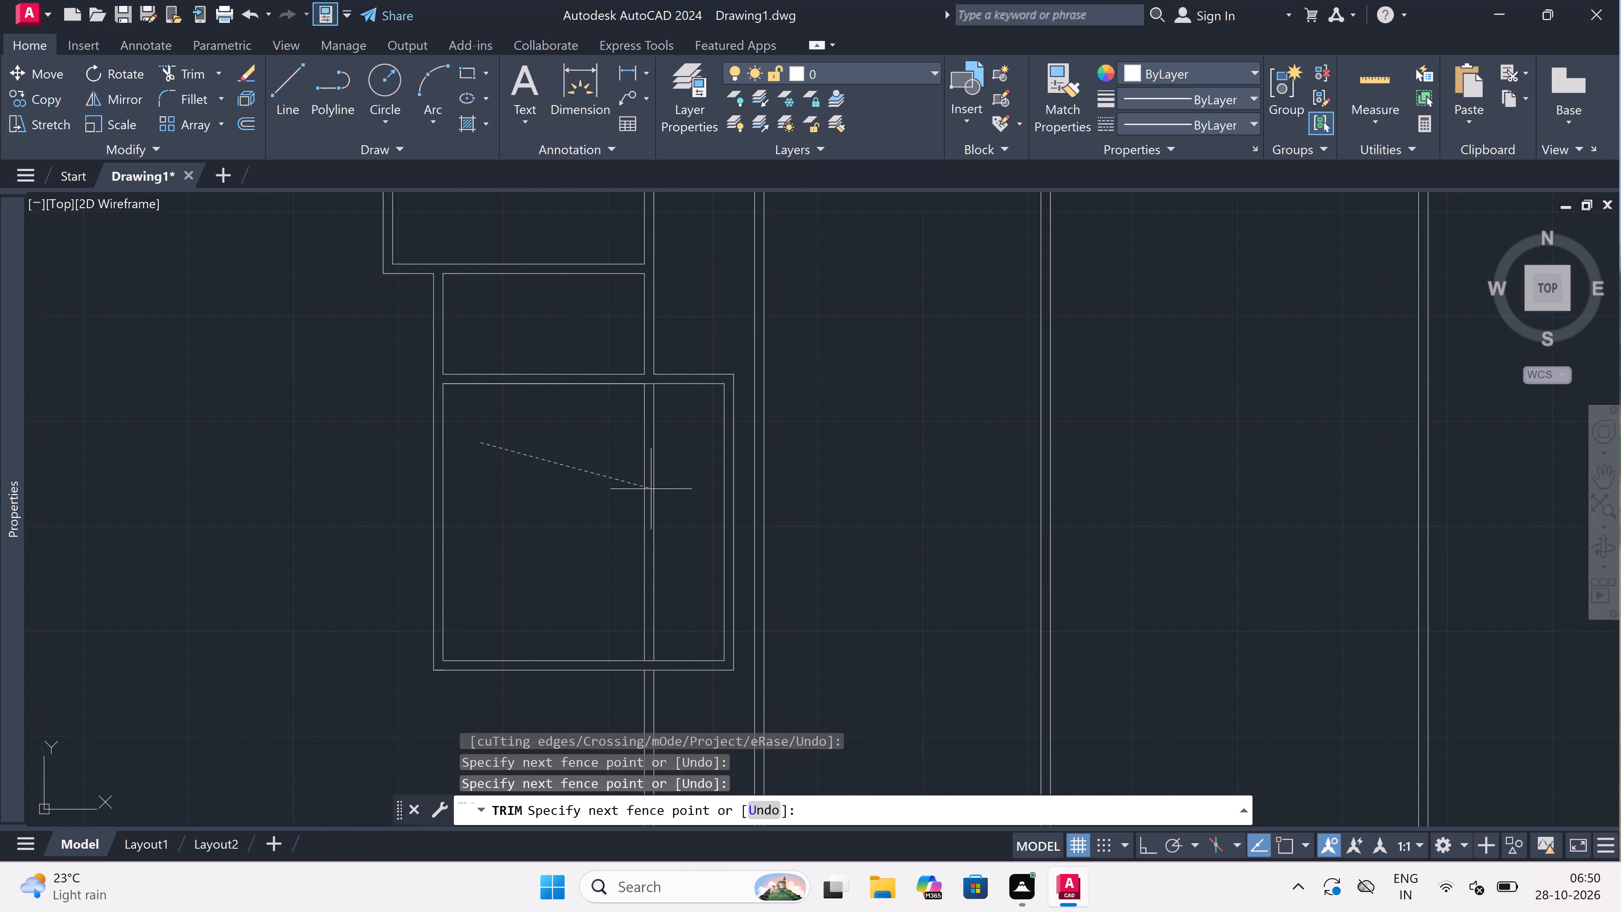
pyautogui.click(692, 497)
pyautogui.press('Escape')
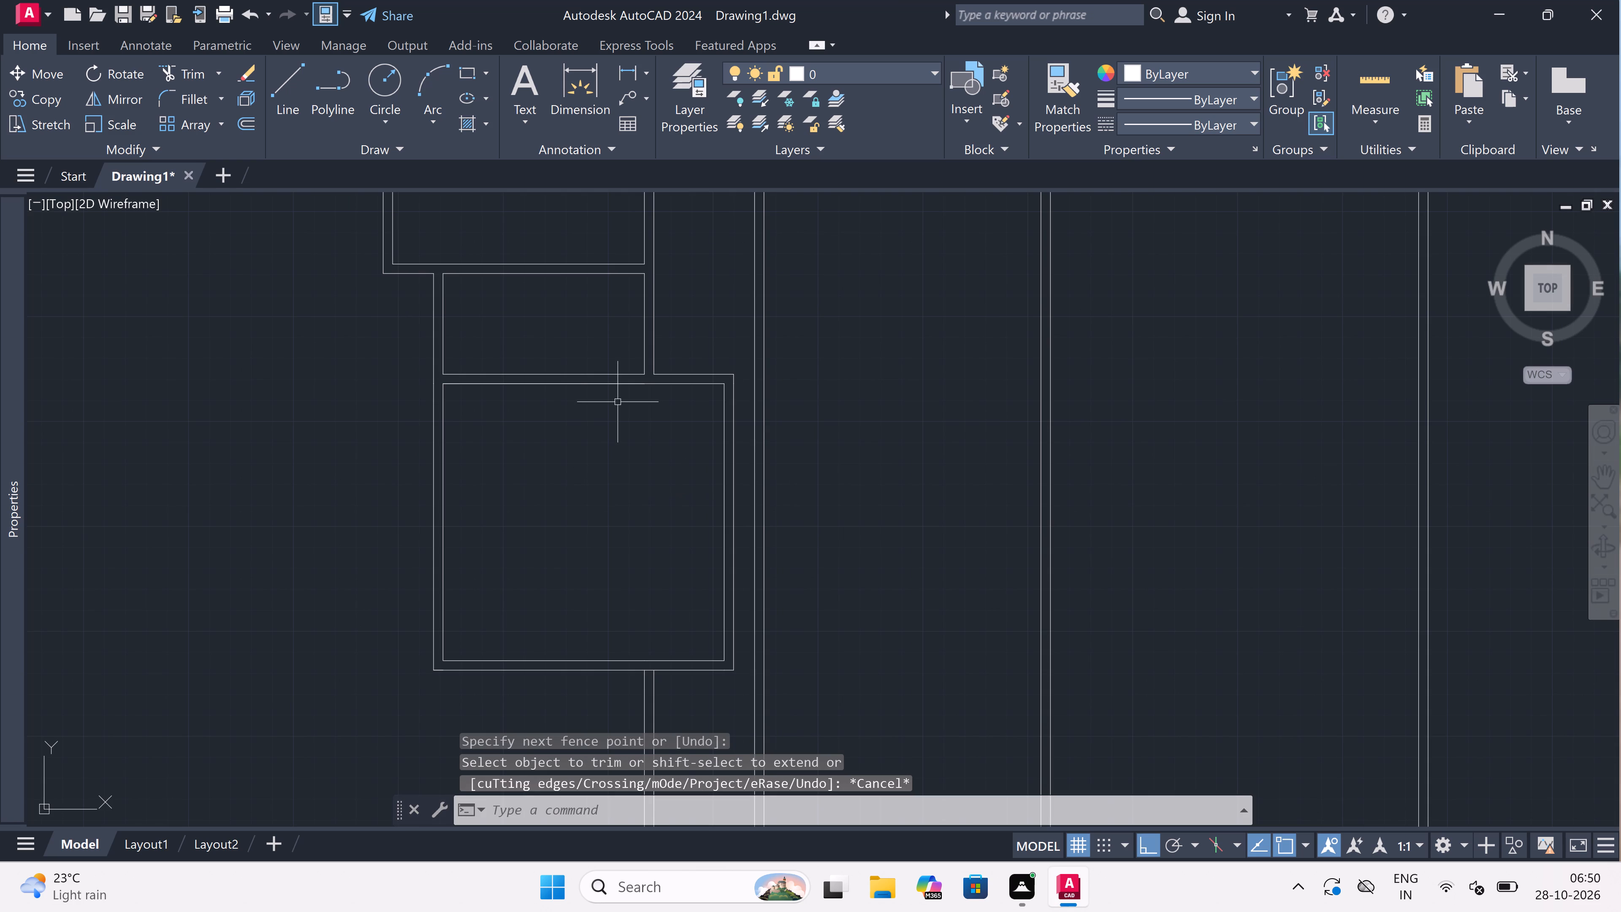
# Delete the bottom room's full-width upper inner line and extend the remaining overlapping line to the right wall's inner face.
pyautogui.click(558, 384)
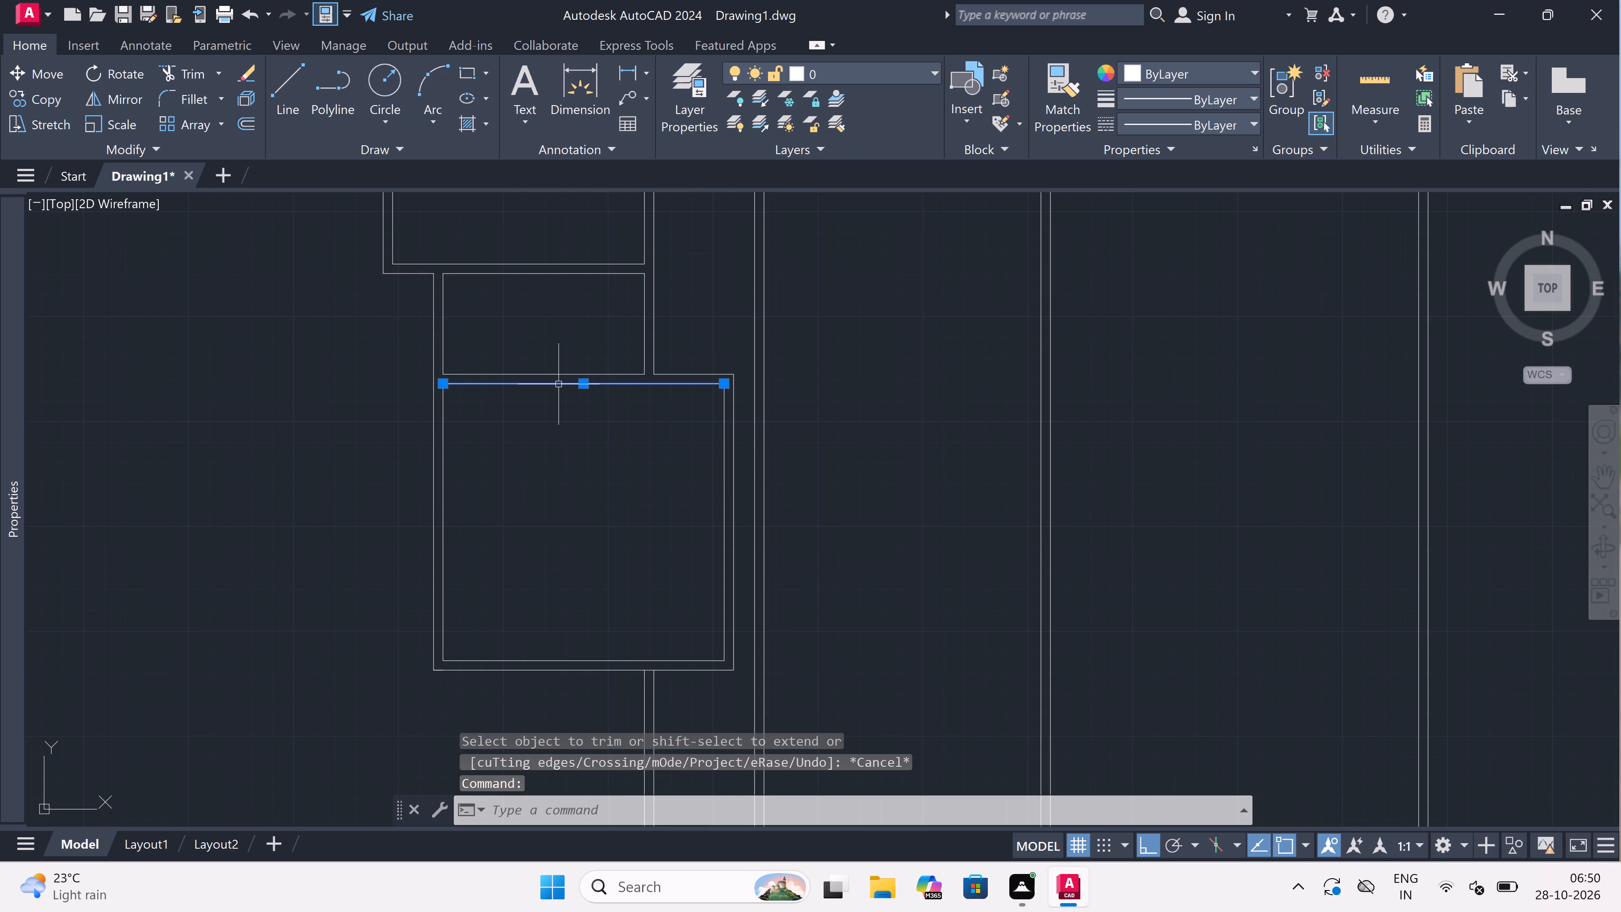
pyautogui.press('Delete')
pyautogui.write('ex')
pyautogui.press('space')
pyautogui.click(561, 384)
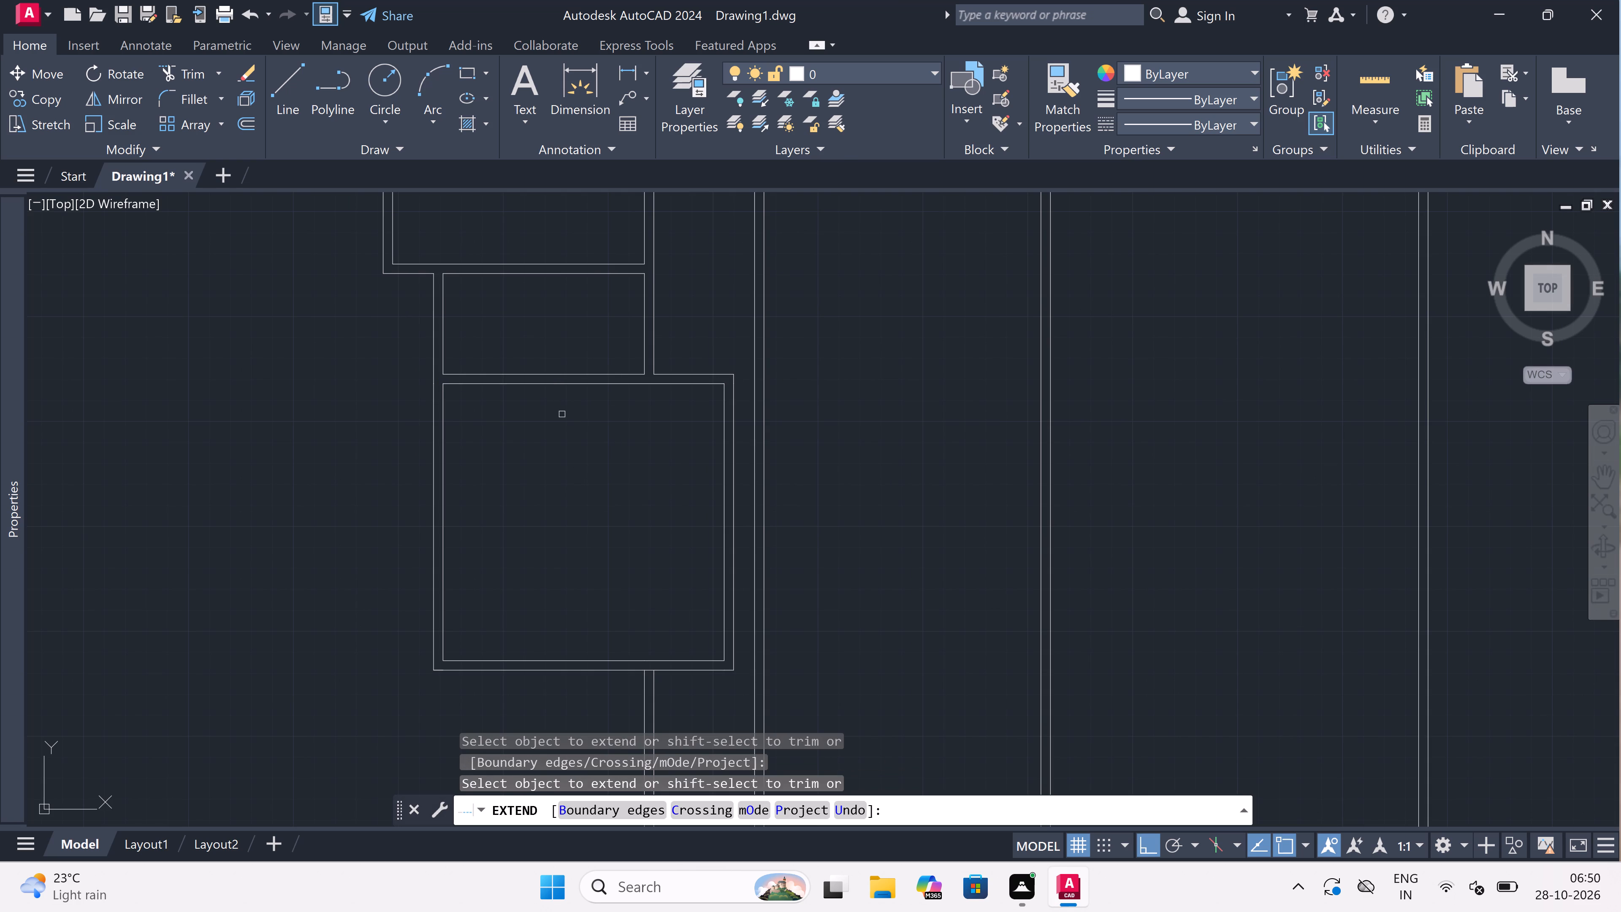
pyautogui.press('Escape')
# Delete the vertical wall's two leftover lines running down below the bottom room.
pyautogui.scroll(-4, 600, 462)
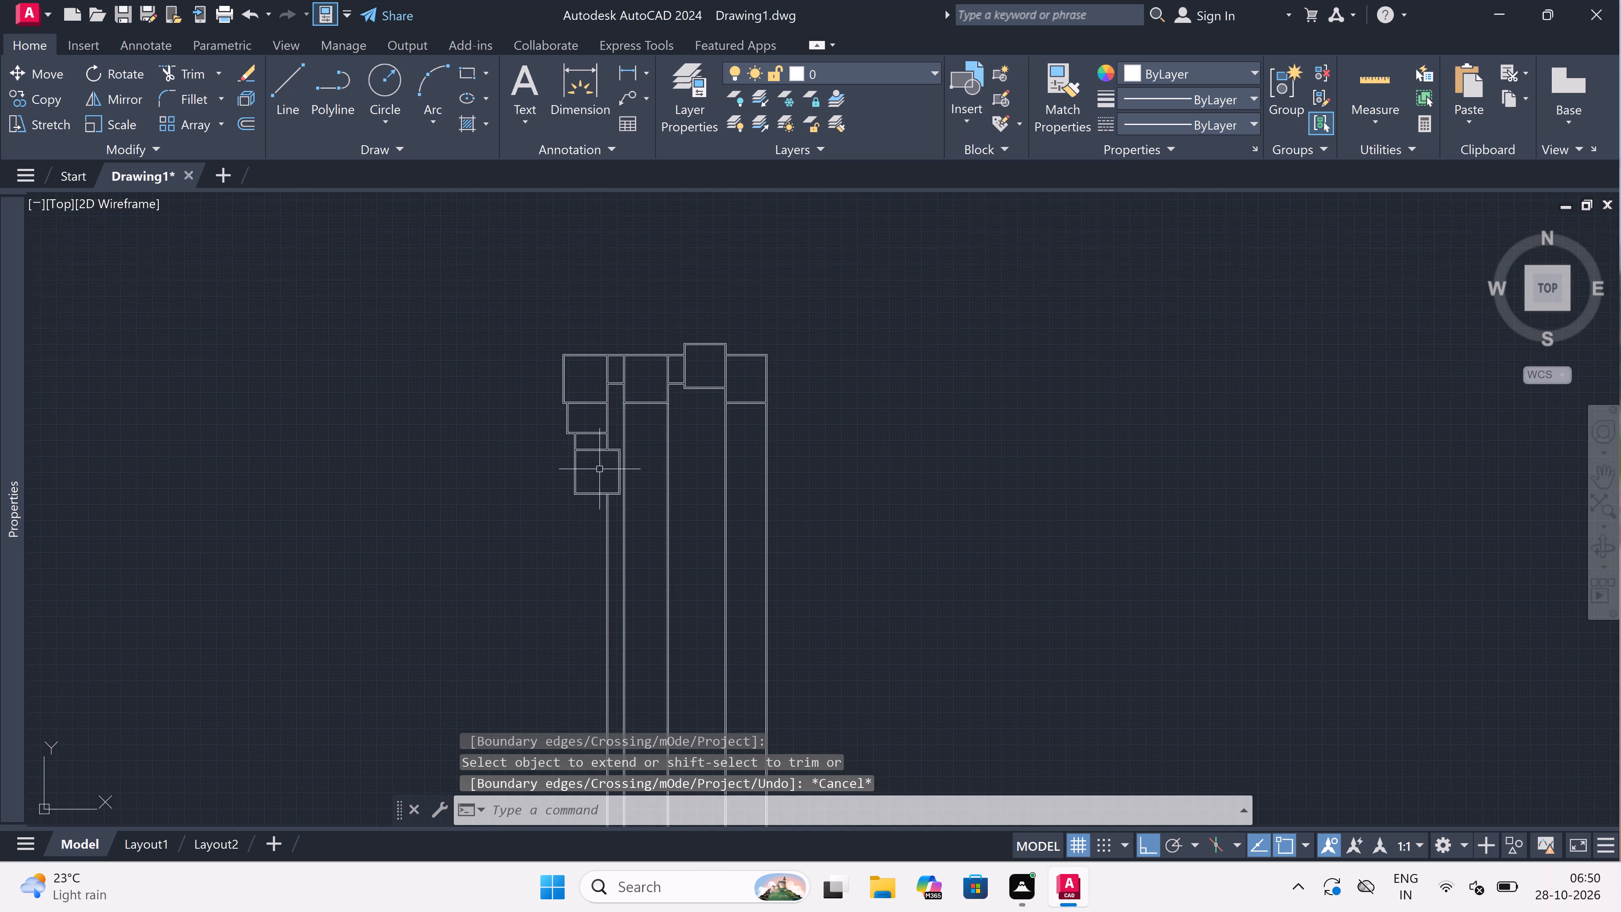
pyautogui.scroll(2, 595, 478)
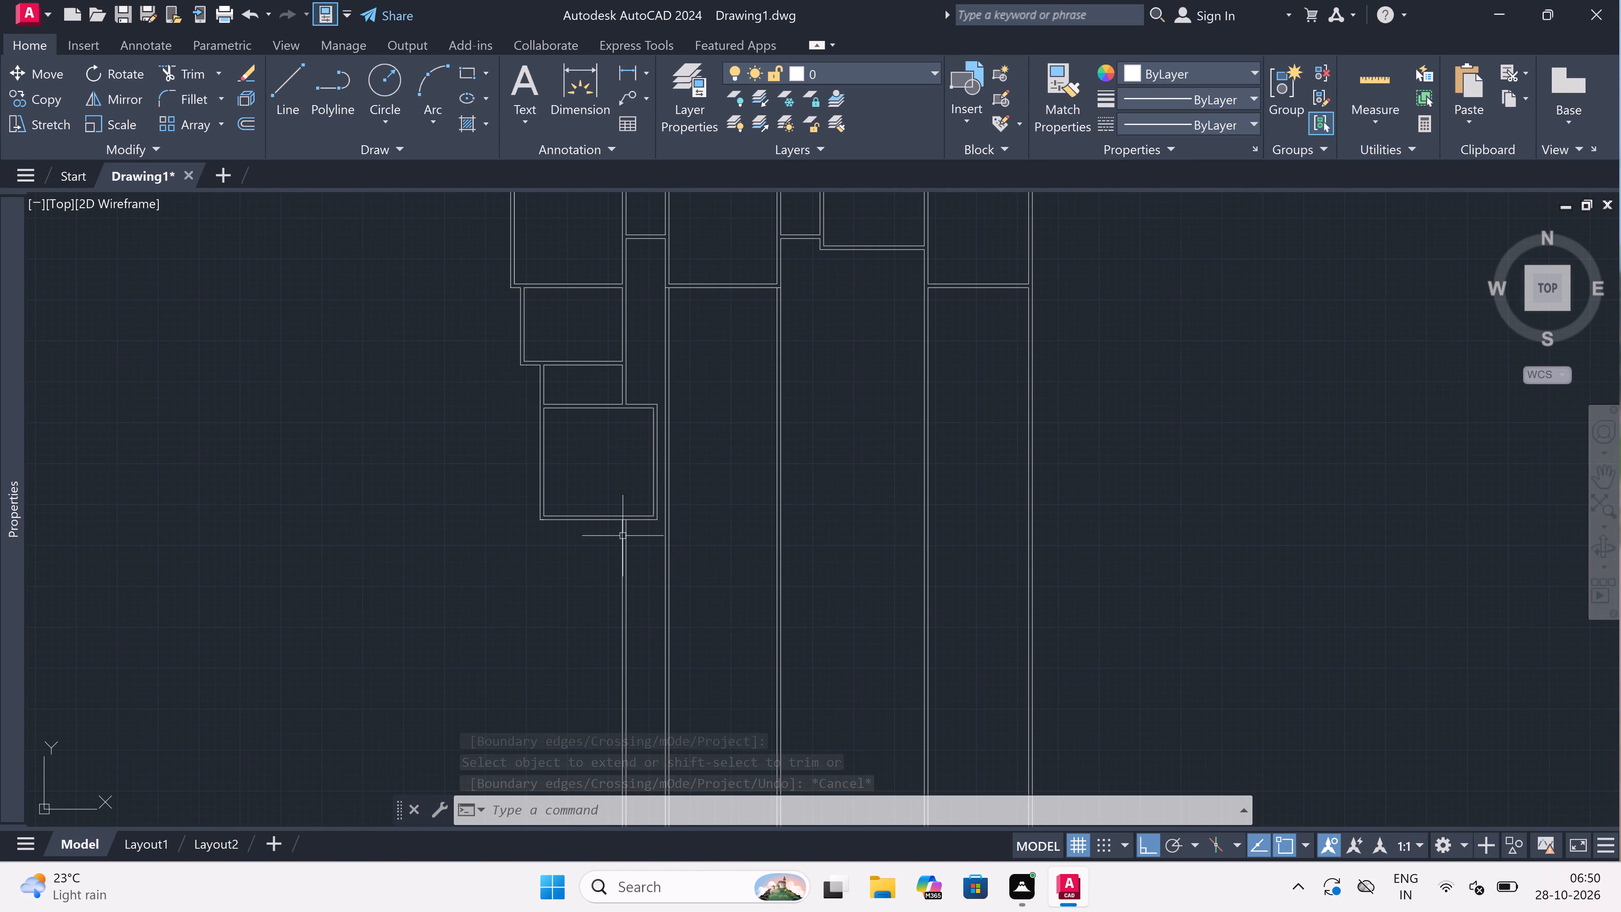
pyautogui.moveTo(632, 565); pyautogui.dragTo(615, 582)
pyautogui.click(546, 646)
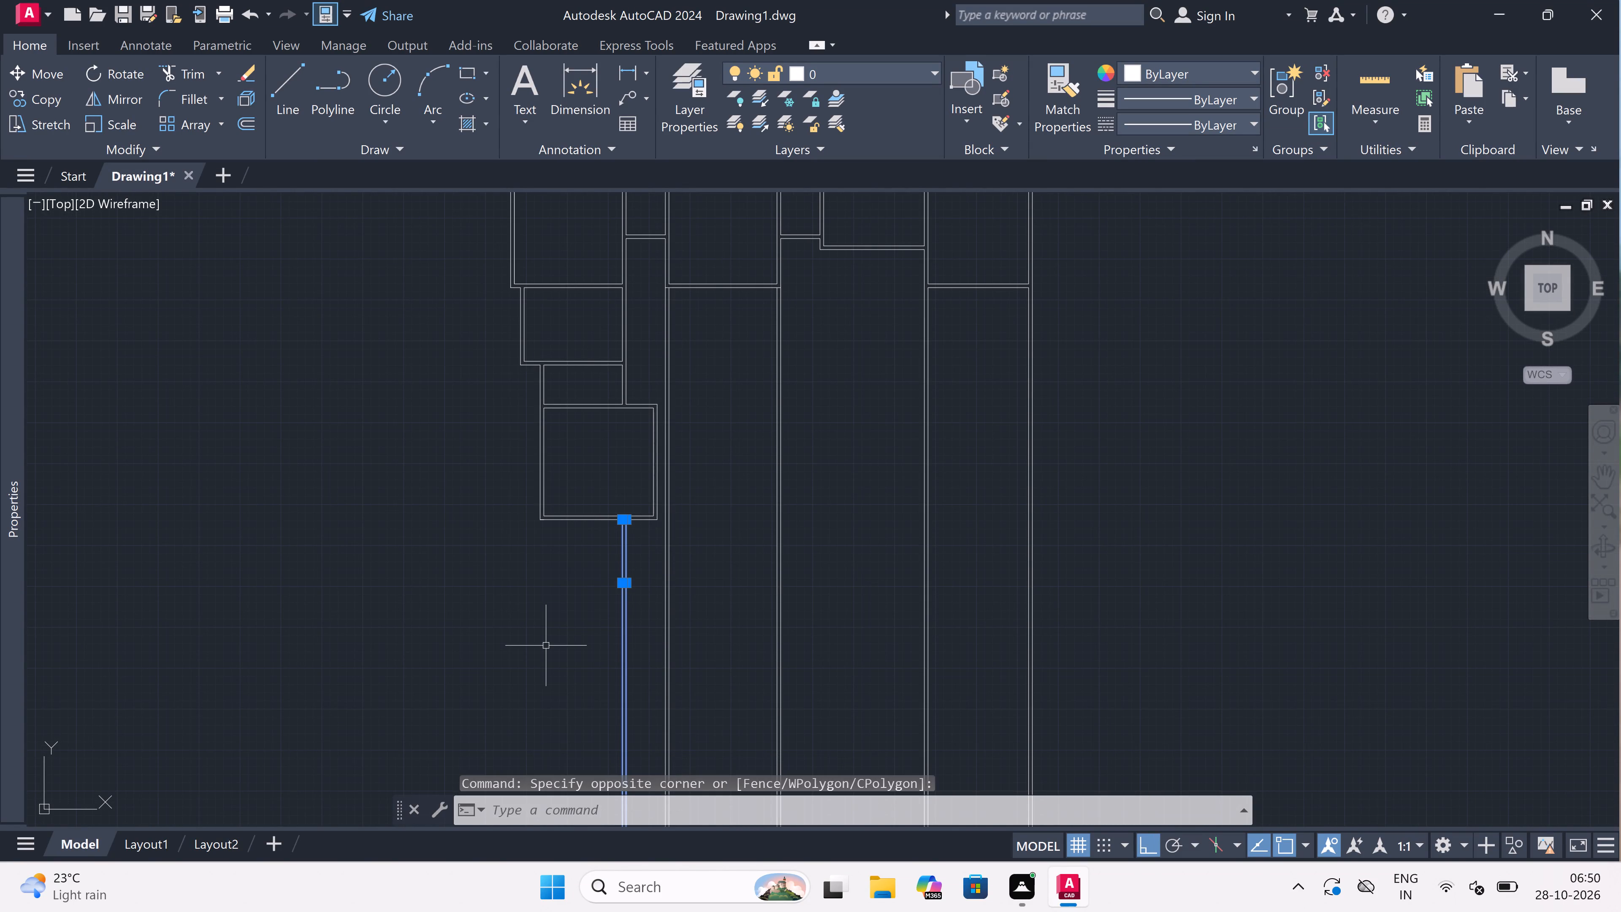
pyautogui.press('Delete')
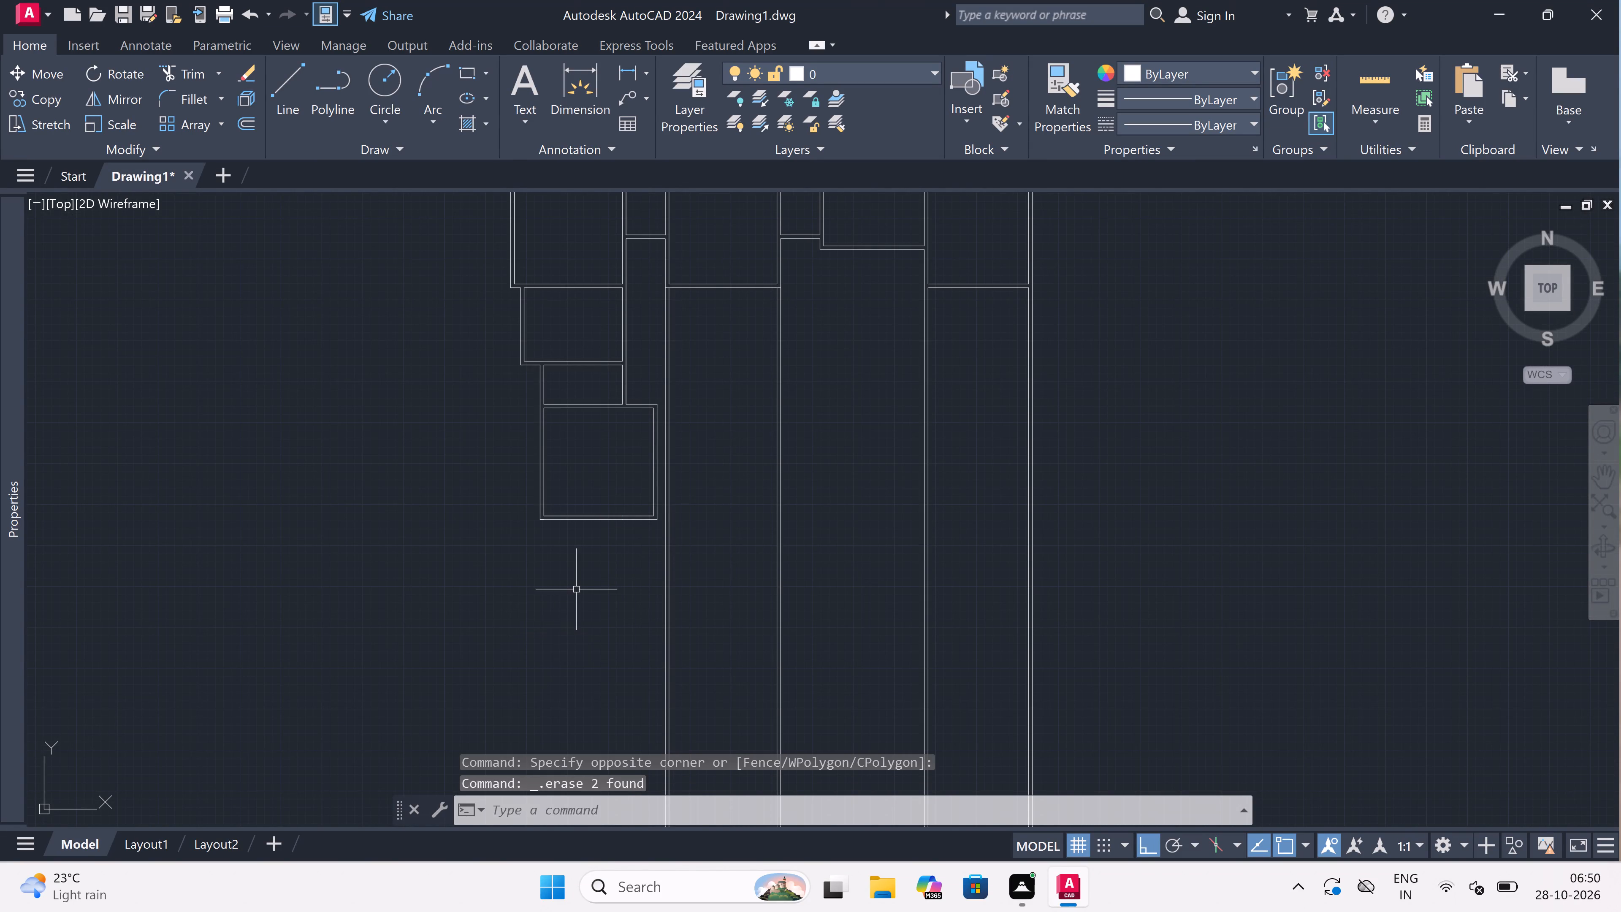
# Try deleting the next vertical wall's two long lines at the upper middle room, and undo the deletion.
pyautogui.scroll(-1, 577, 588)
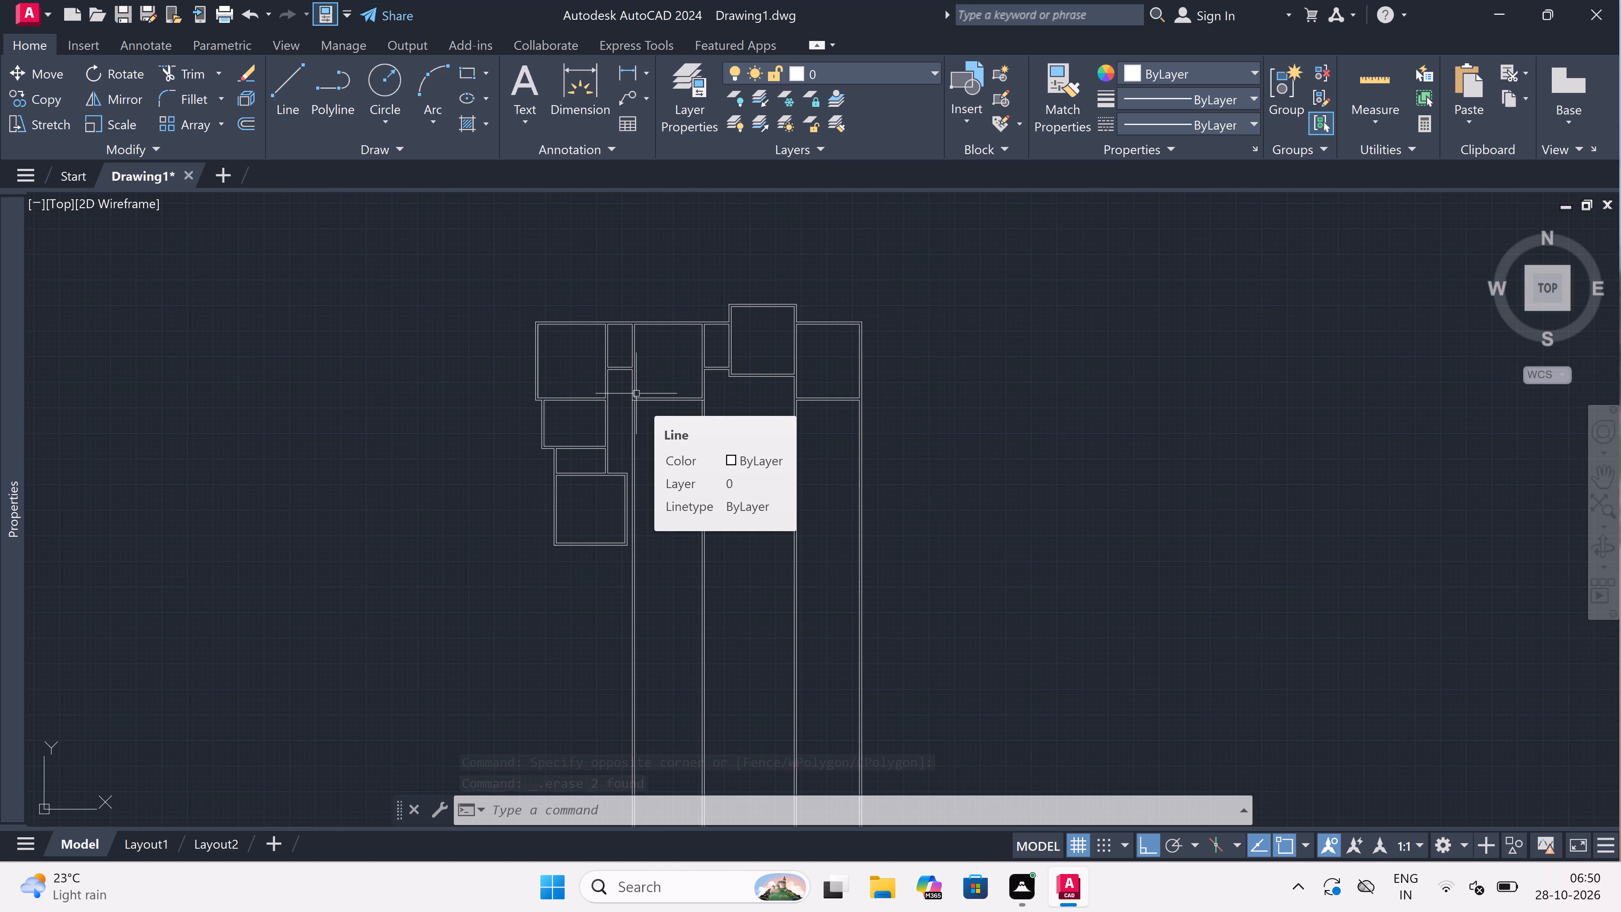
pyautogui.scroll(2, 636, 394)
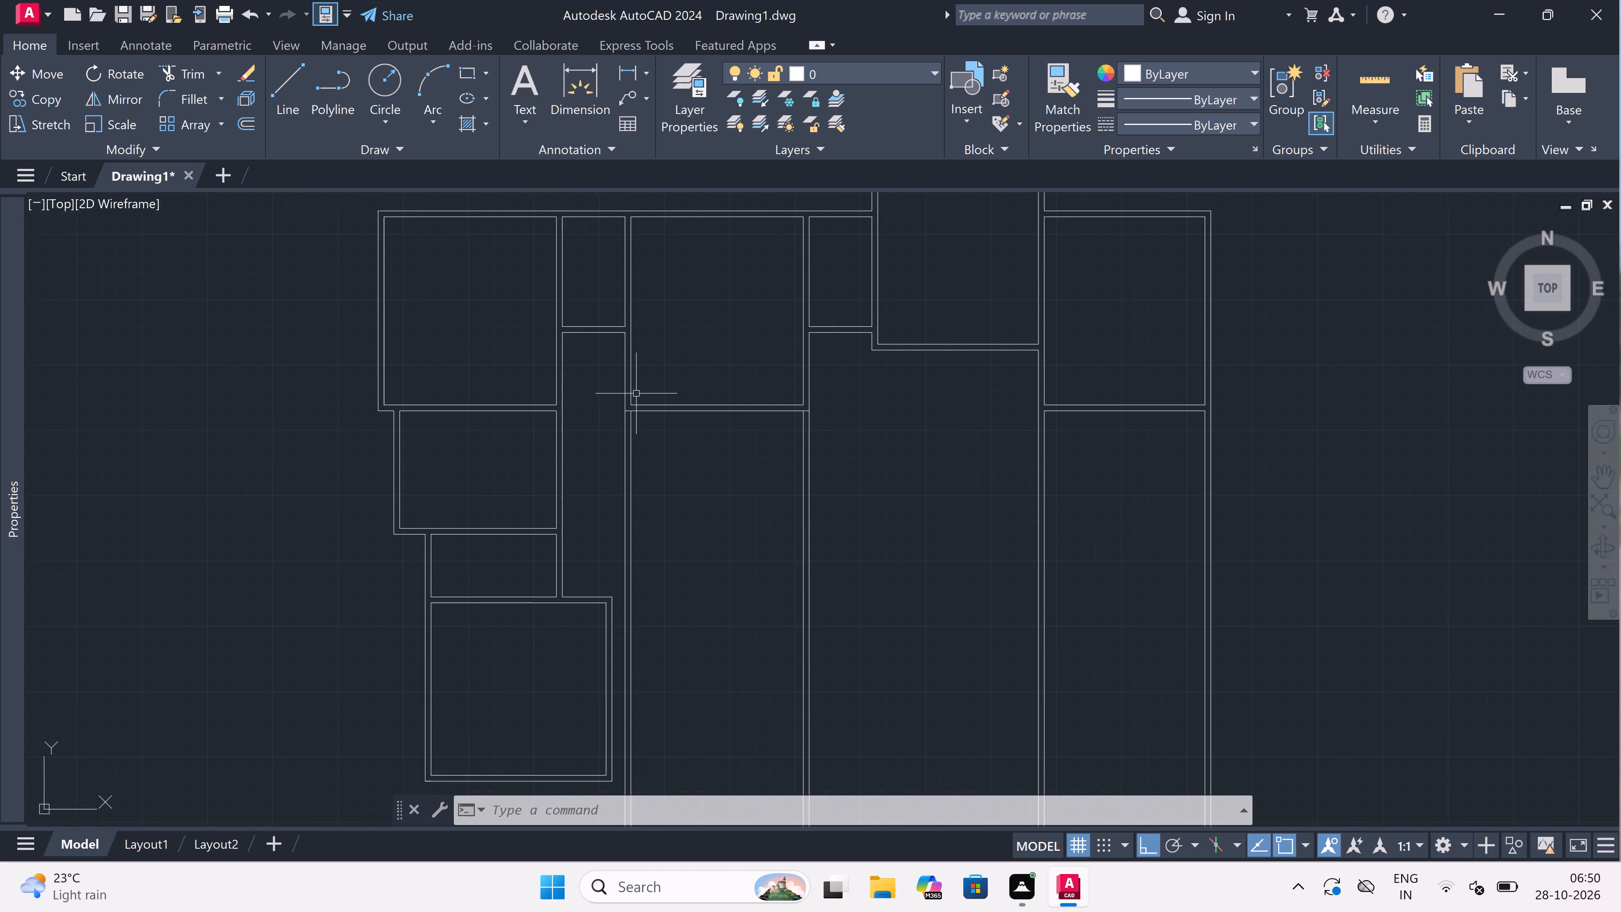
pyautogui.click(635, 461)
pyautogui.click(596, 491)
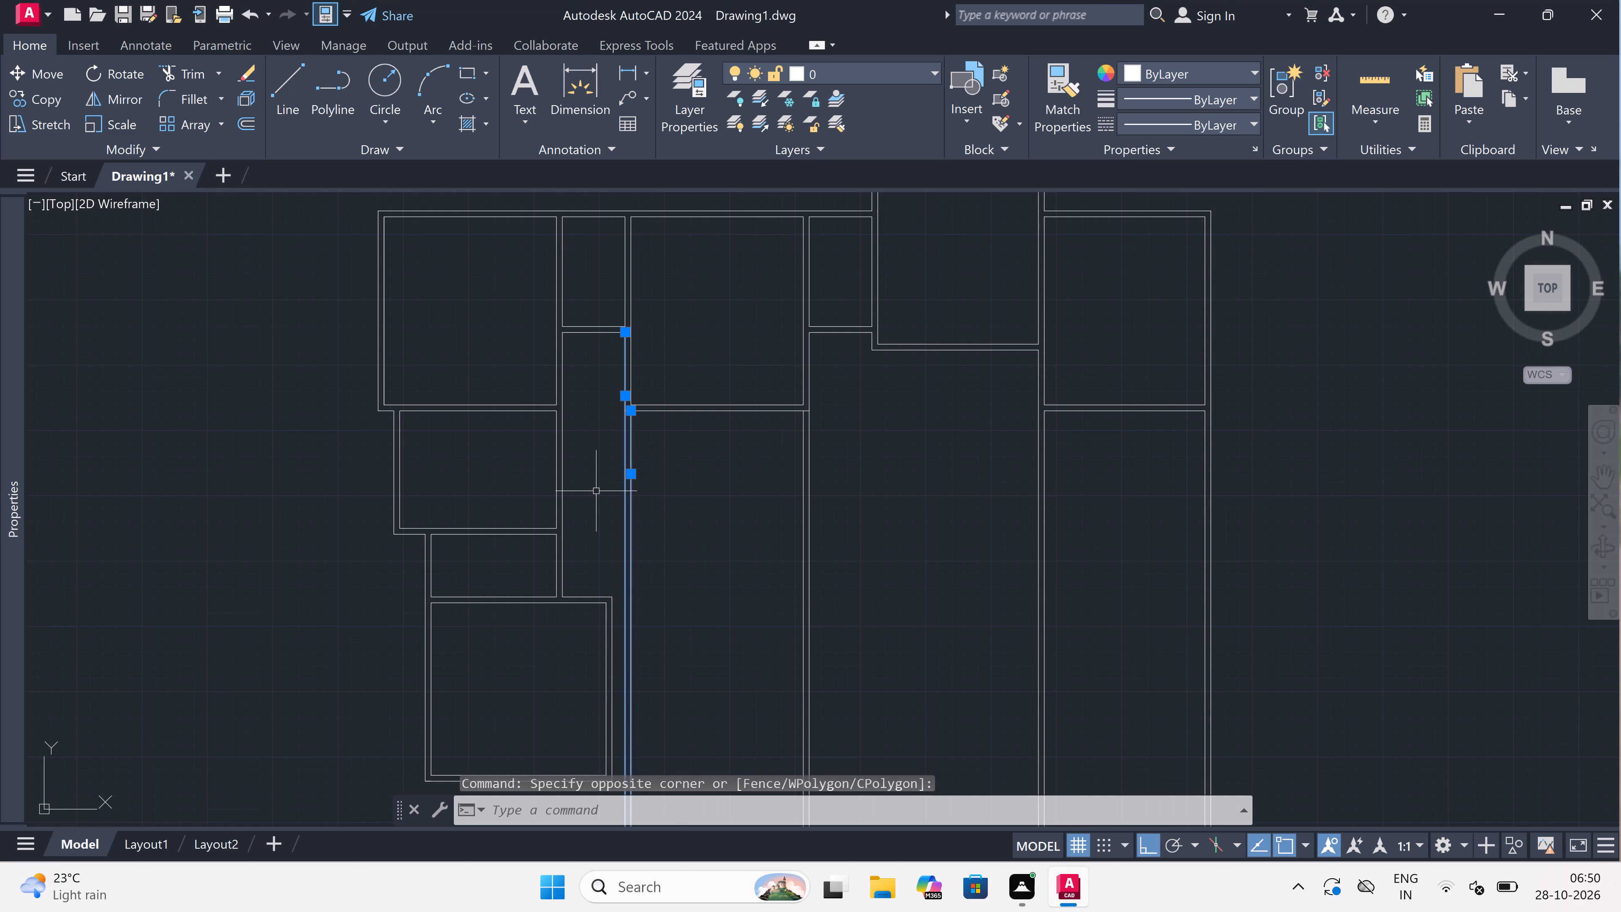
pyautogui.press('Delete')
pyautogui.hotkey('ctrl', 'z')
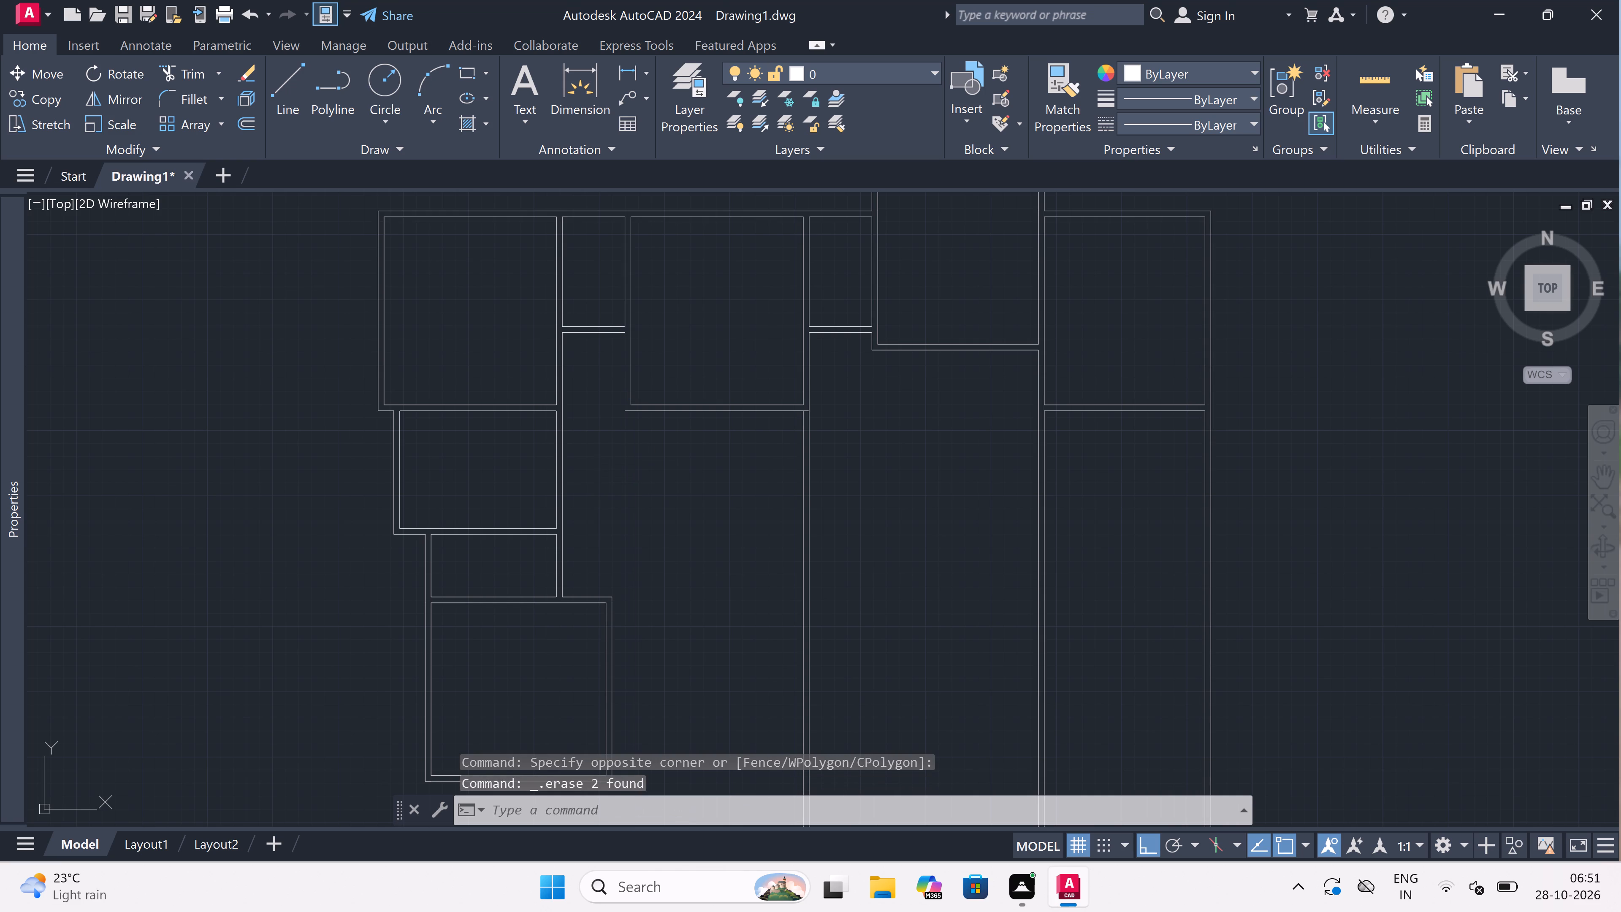
# Trim away the long wall lines running down below the upper middle room, on both its left and right sides.
pyautogui.scroll(1, 607, 415)
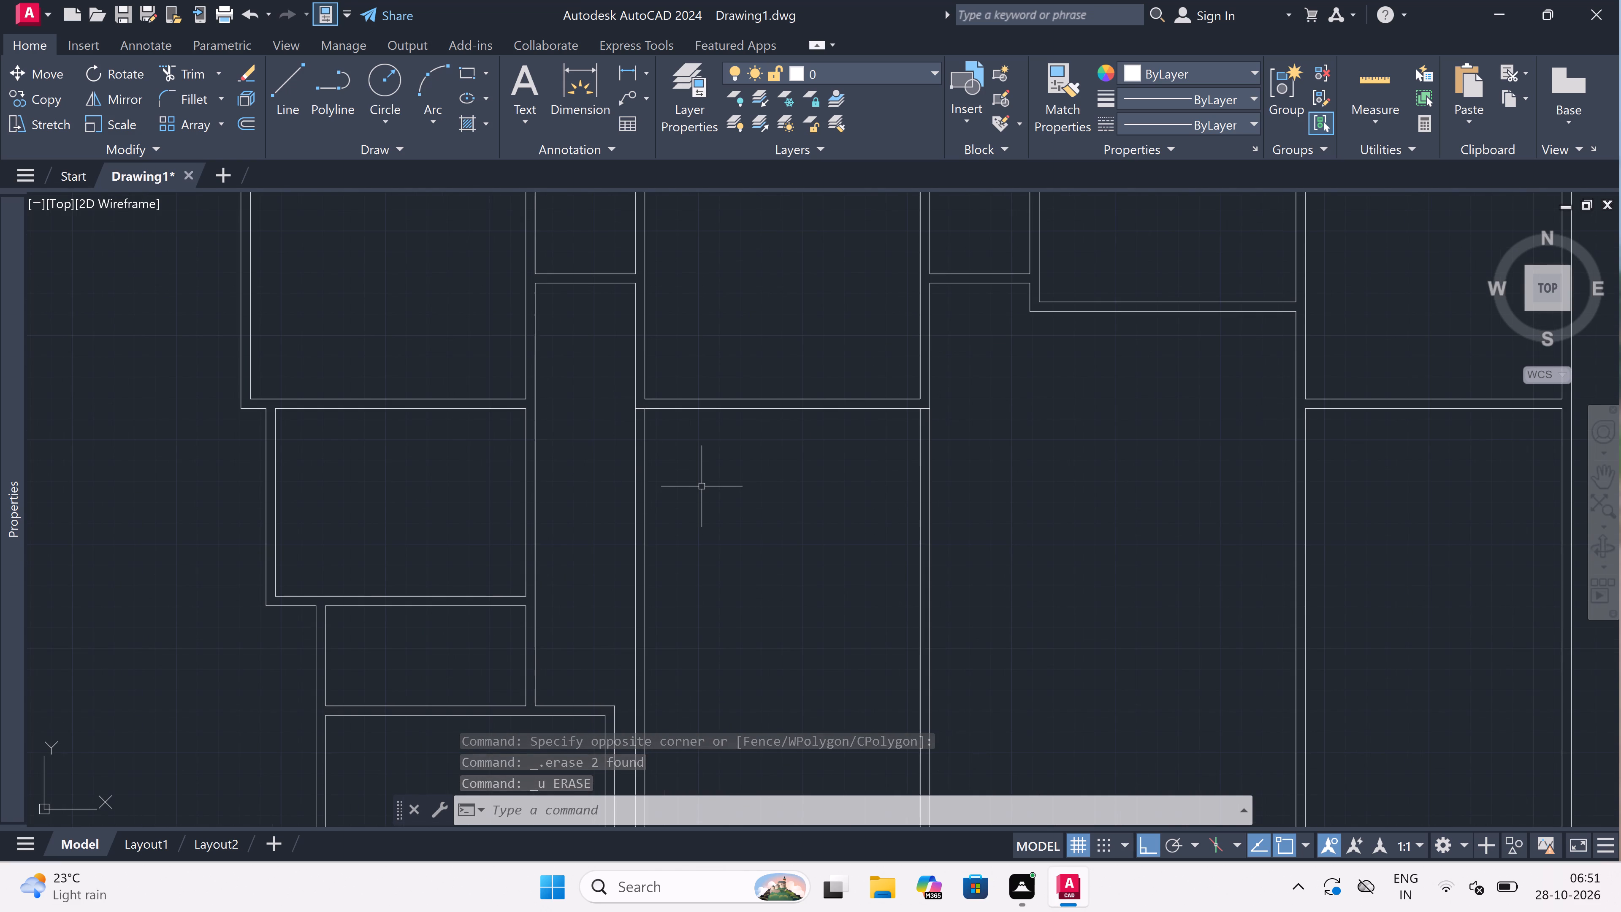
pyautogui.write('tr')
pyautogui.press('space')
pyautogui.moveTo(699, 487); pyautogui.dragTo(653, 513)
pyautogui.click(586, 565)
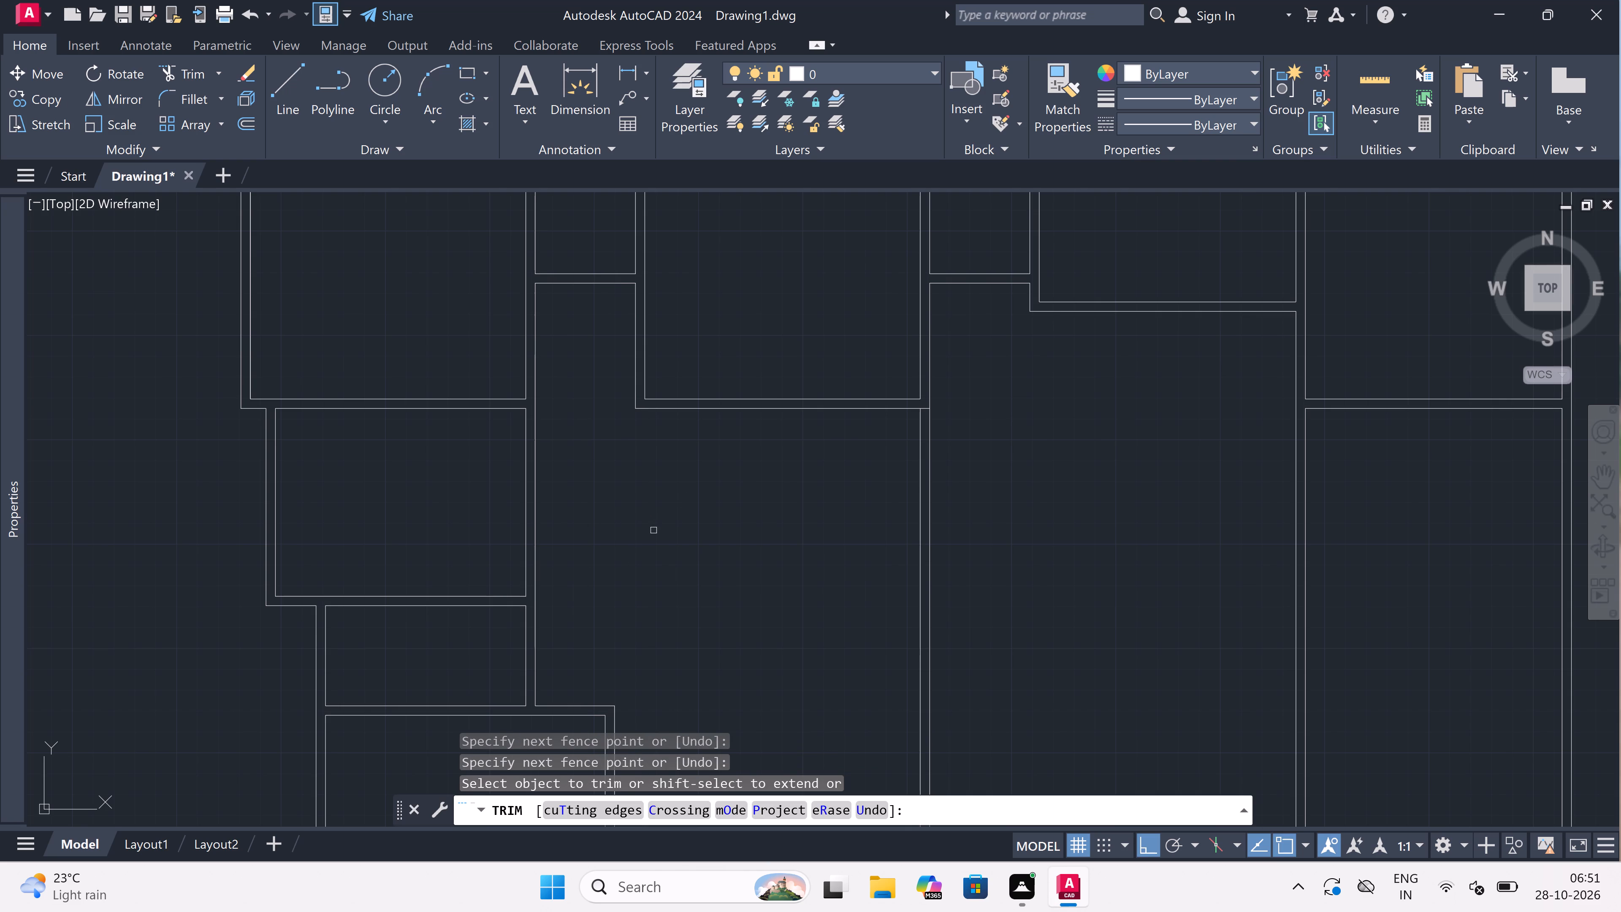
pyautogui.scroll(1, 653, 530)
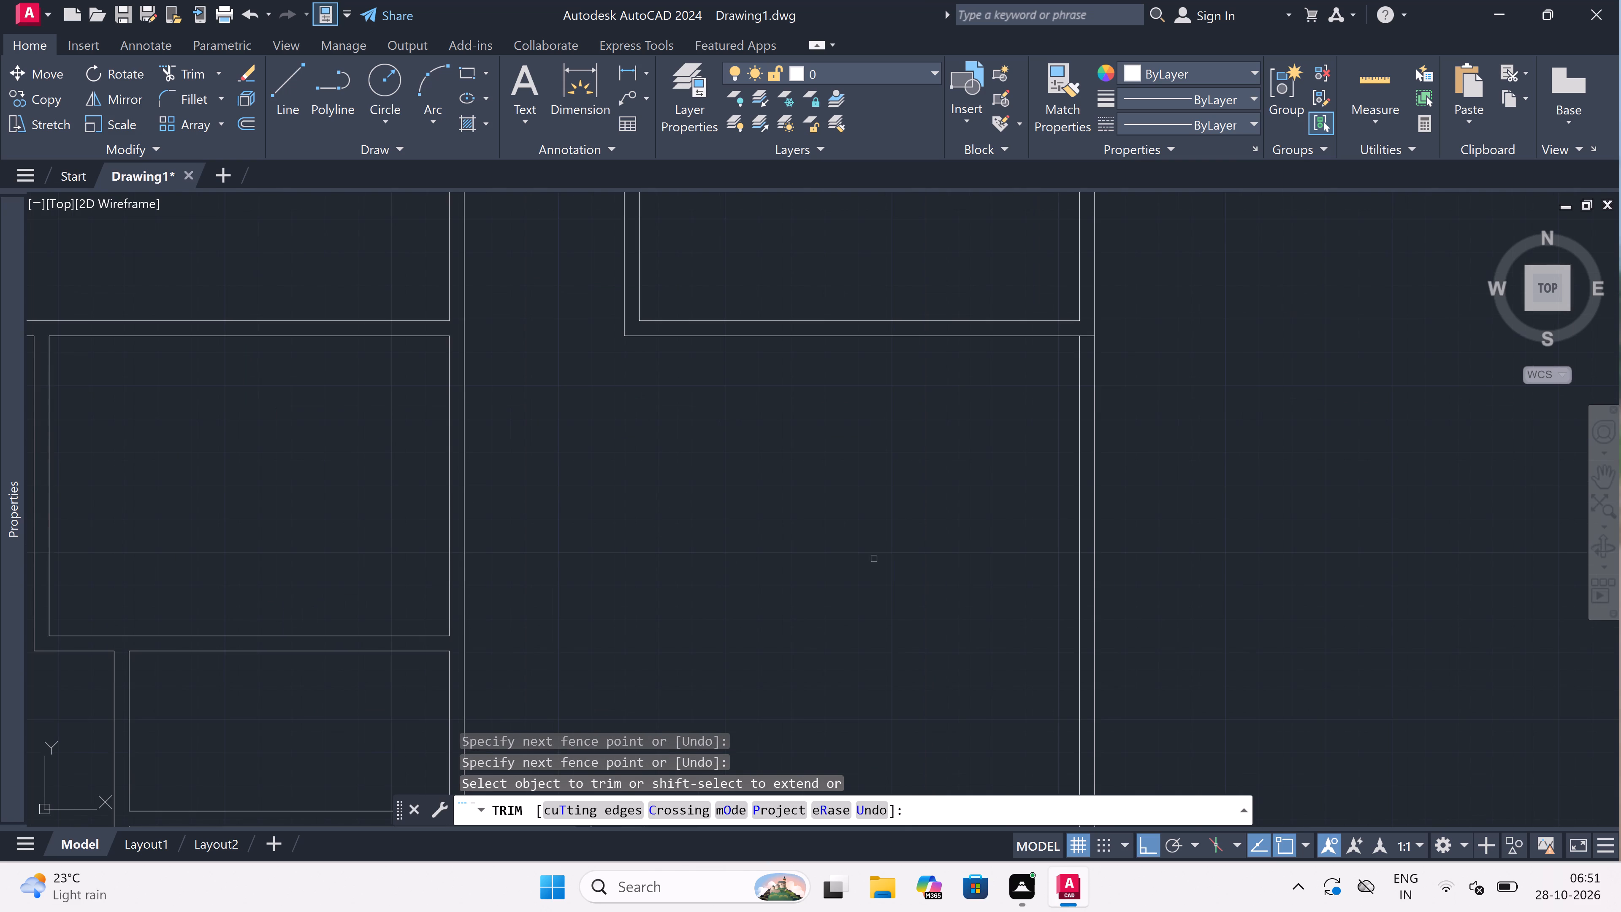
pyautogui.scroll(-2, 874, 557)
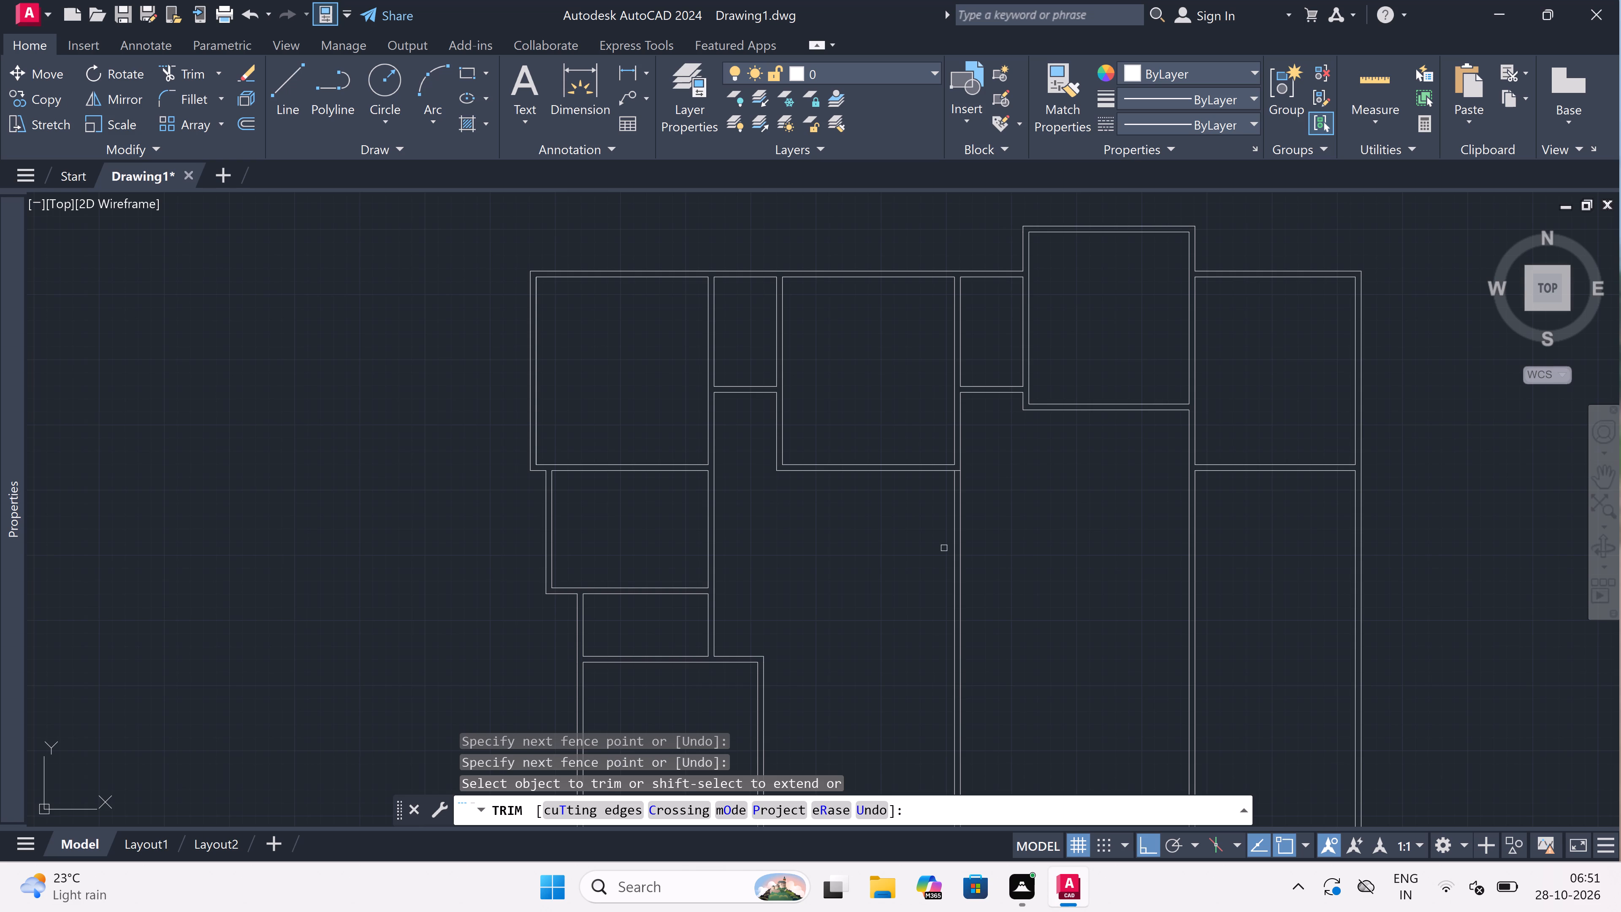
pyautogui.click(944, 548)
pyautogui.click(979, 535)
pyautogui.scroll(-2, 979, 535)
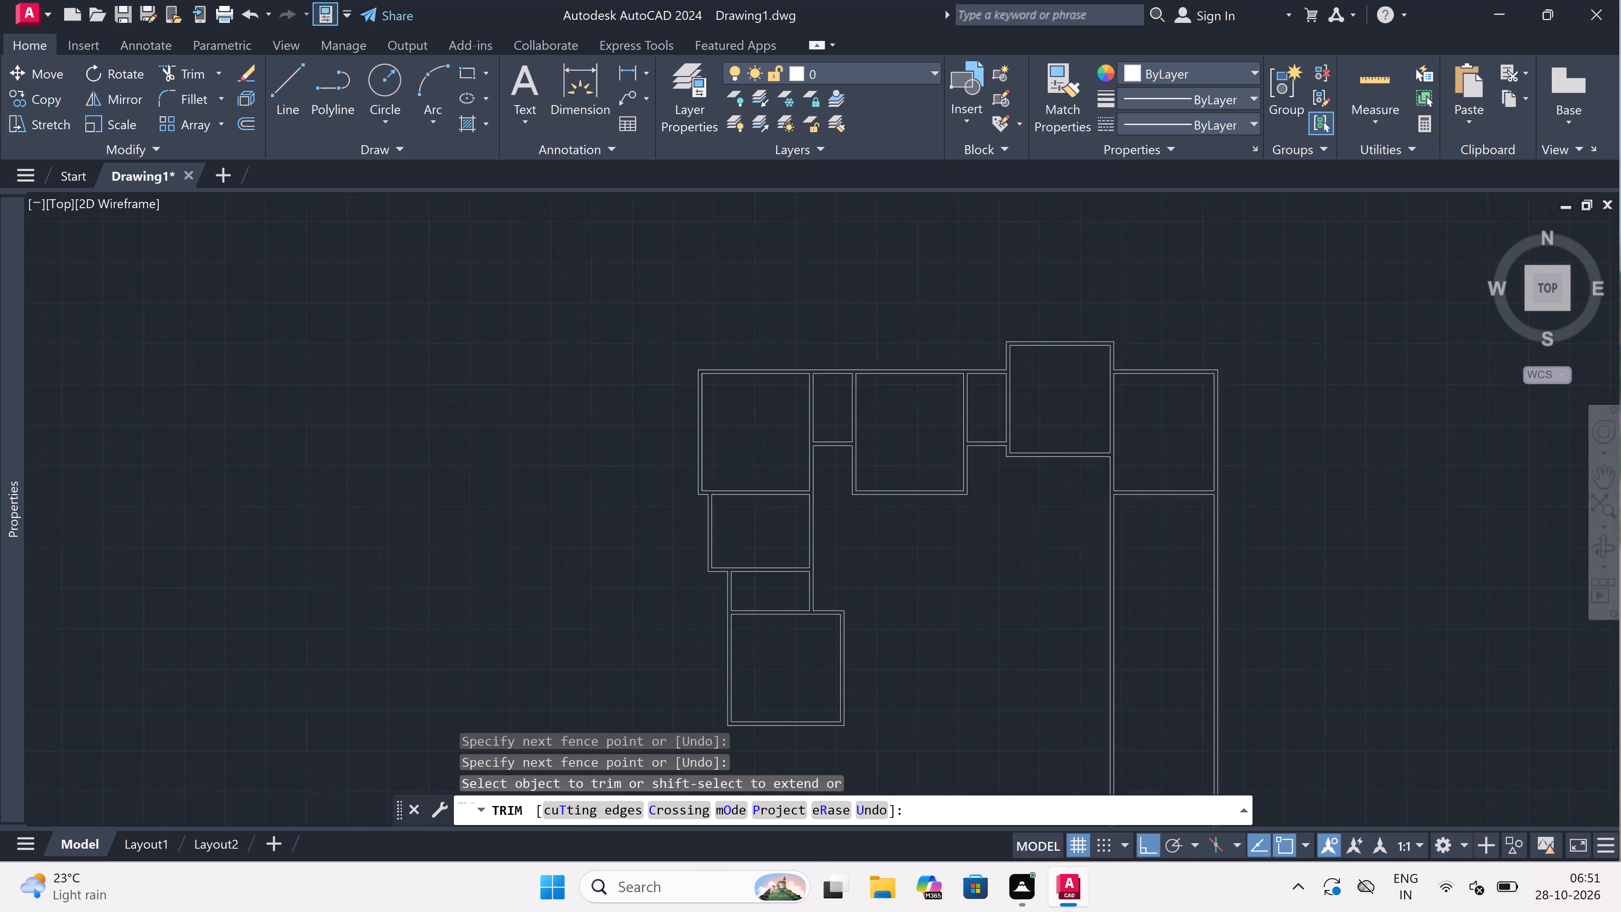
pyautogui.scroll(1, 1079, 550)
pyautogui.scroll(2, 1082, 445)
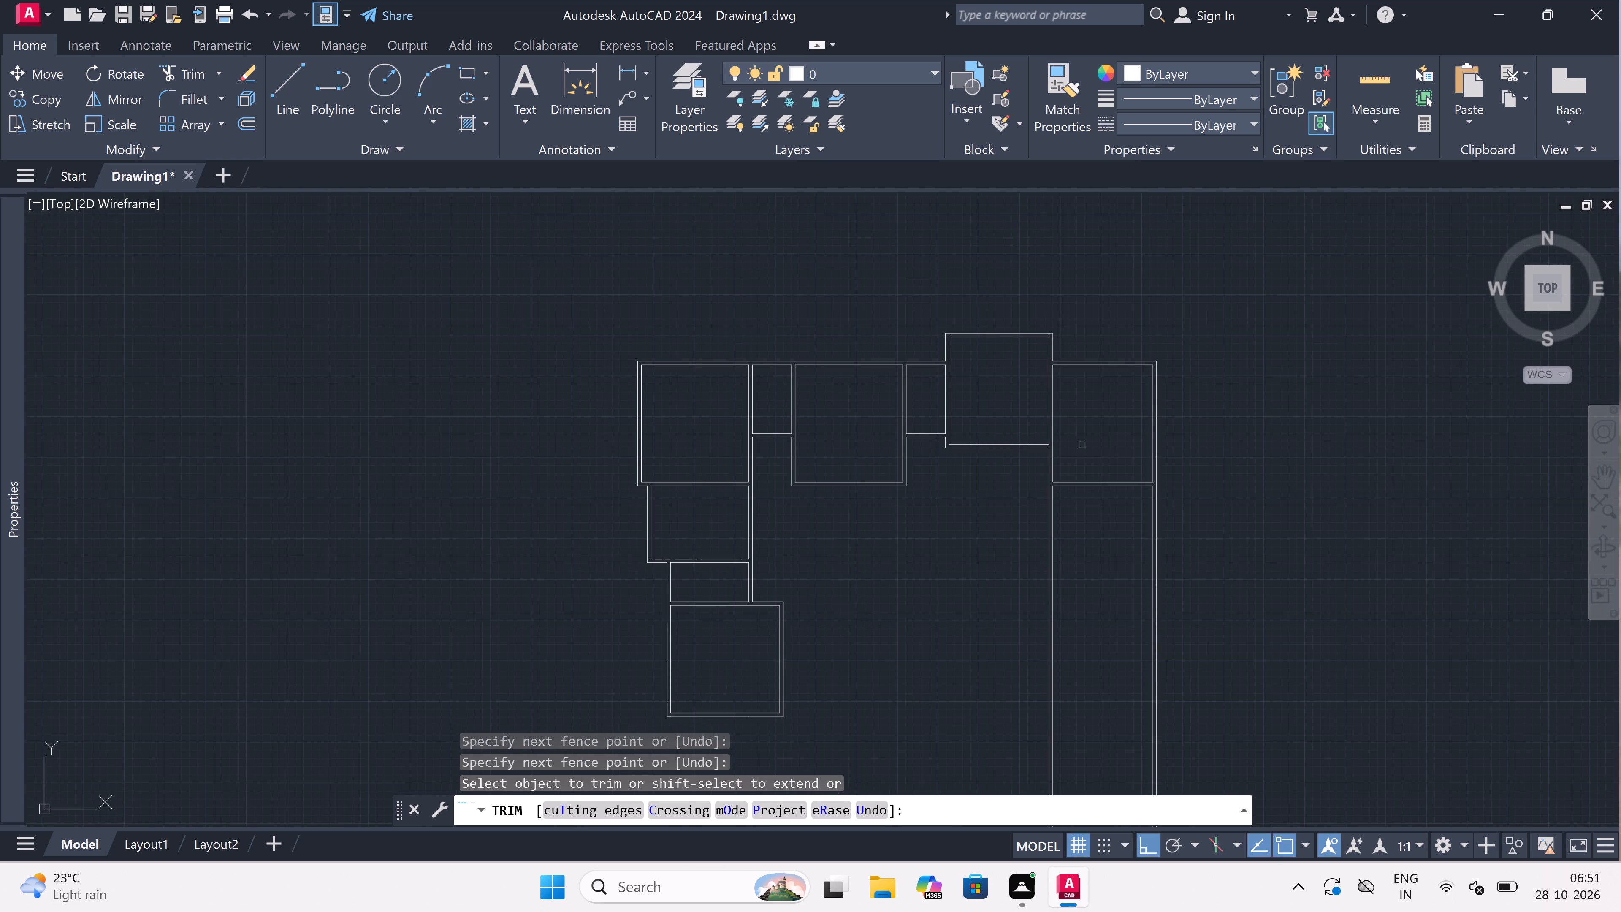
pyautogui.scroll(2, 1050, 513)
pyautogui.press('Escape')
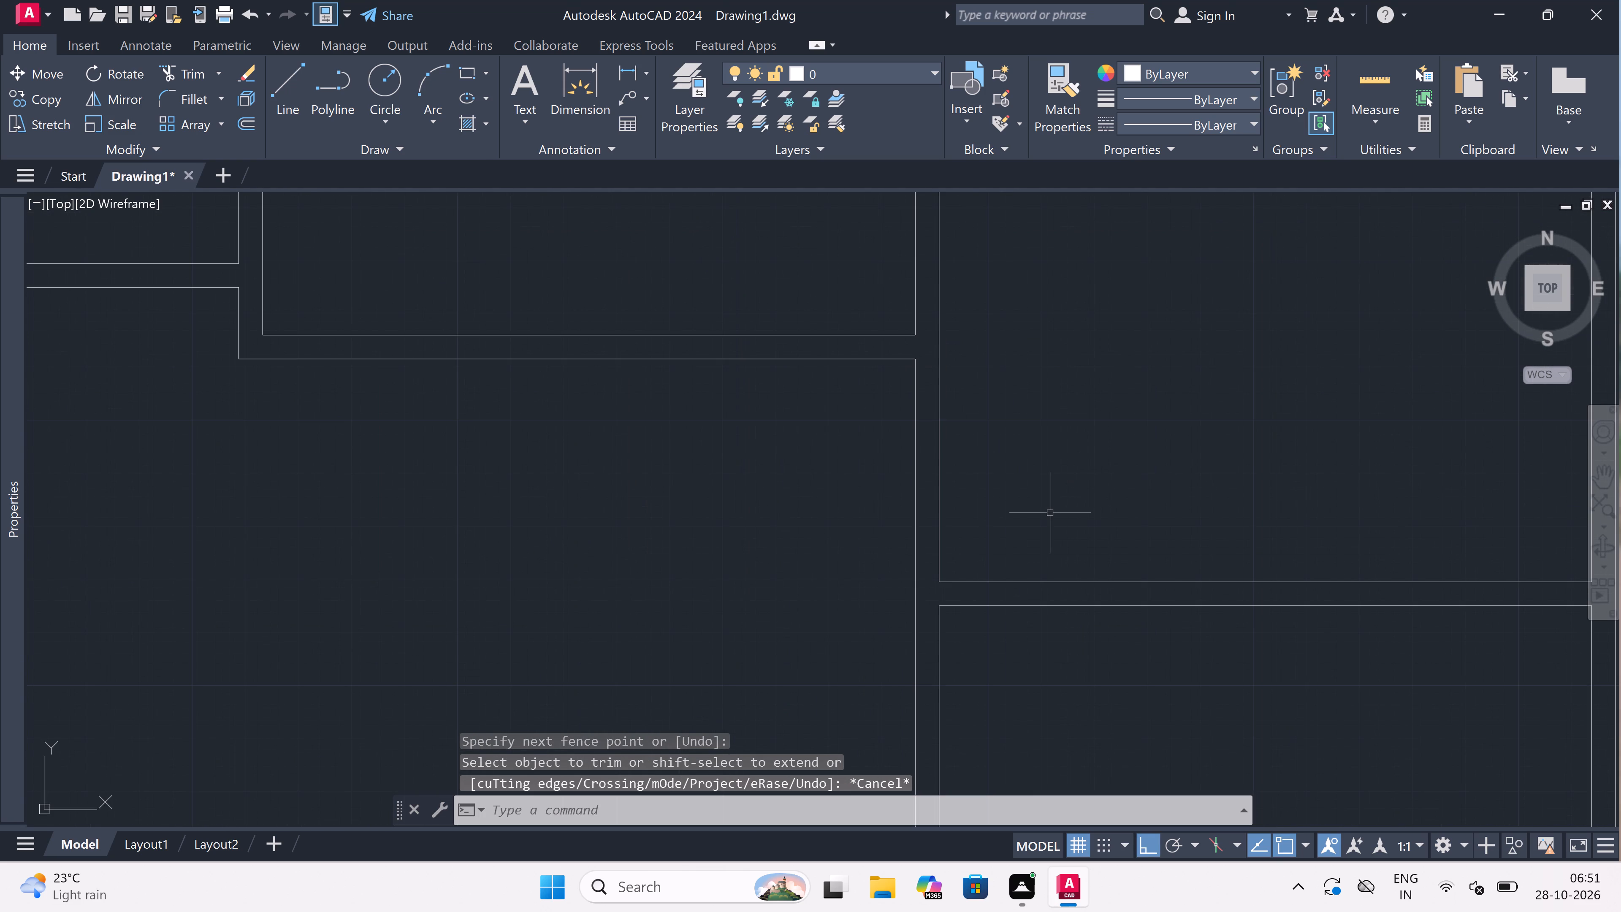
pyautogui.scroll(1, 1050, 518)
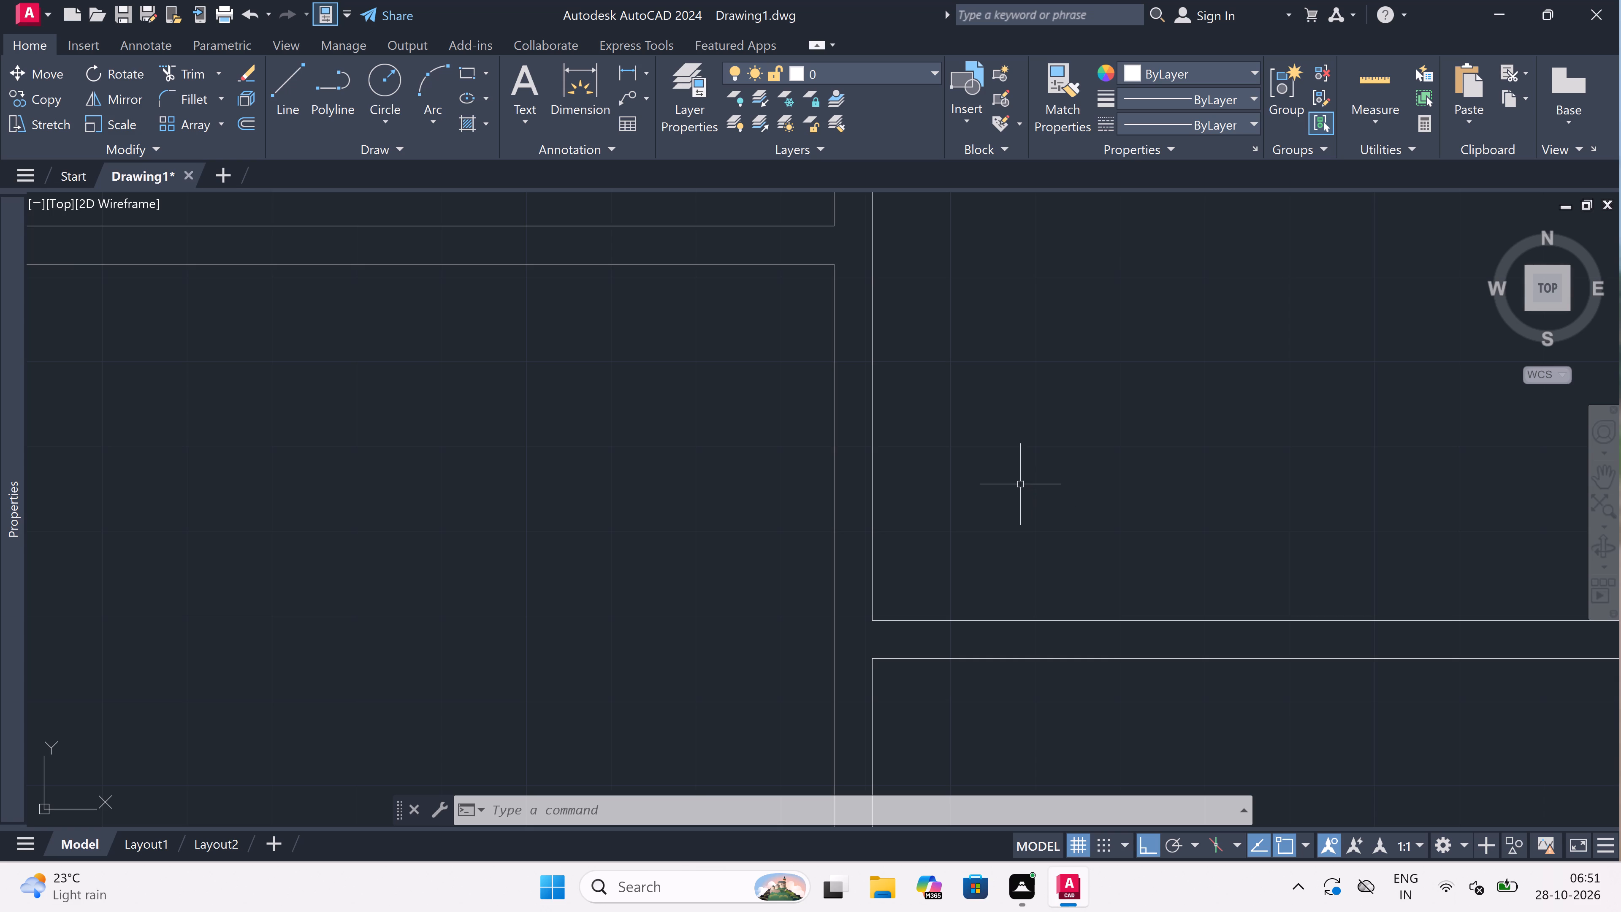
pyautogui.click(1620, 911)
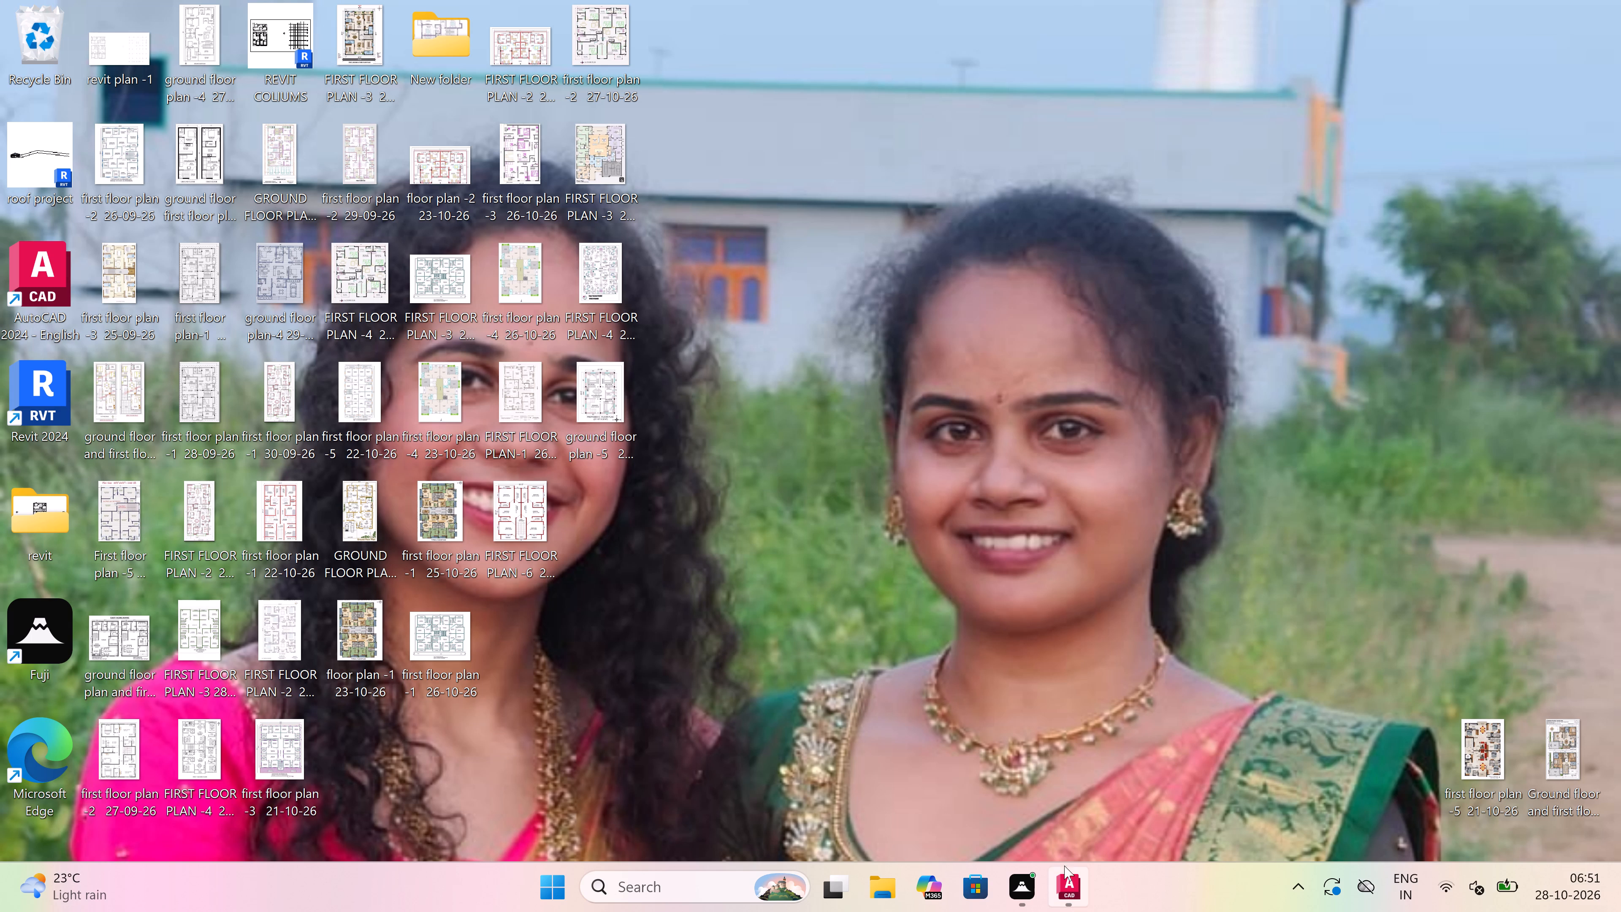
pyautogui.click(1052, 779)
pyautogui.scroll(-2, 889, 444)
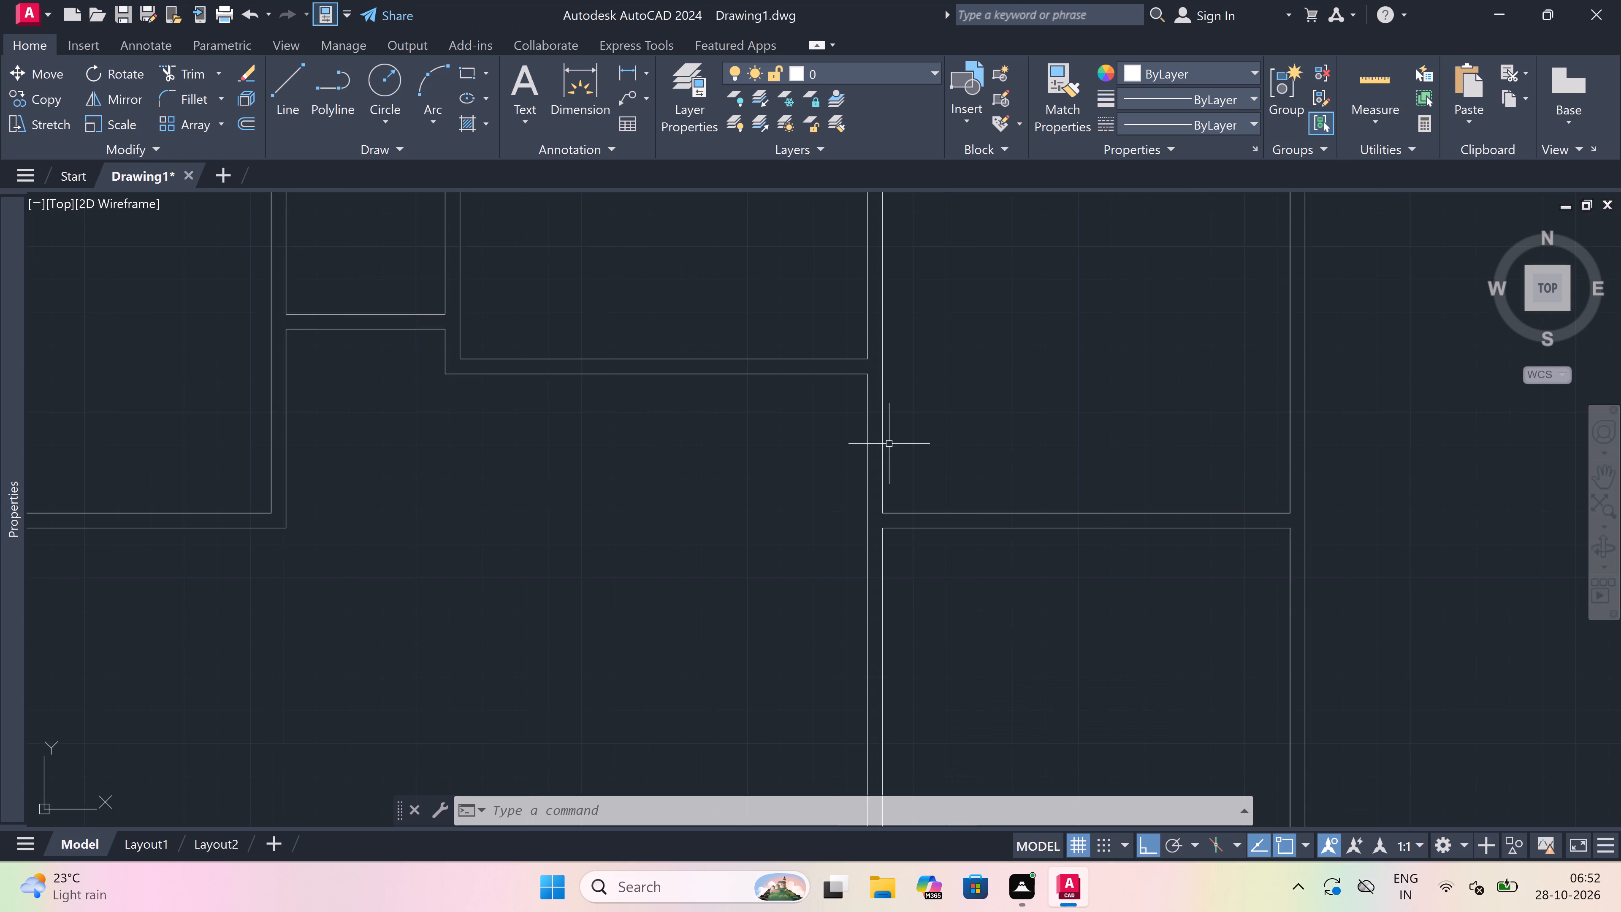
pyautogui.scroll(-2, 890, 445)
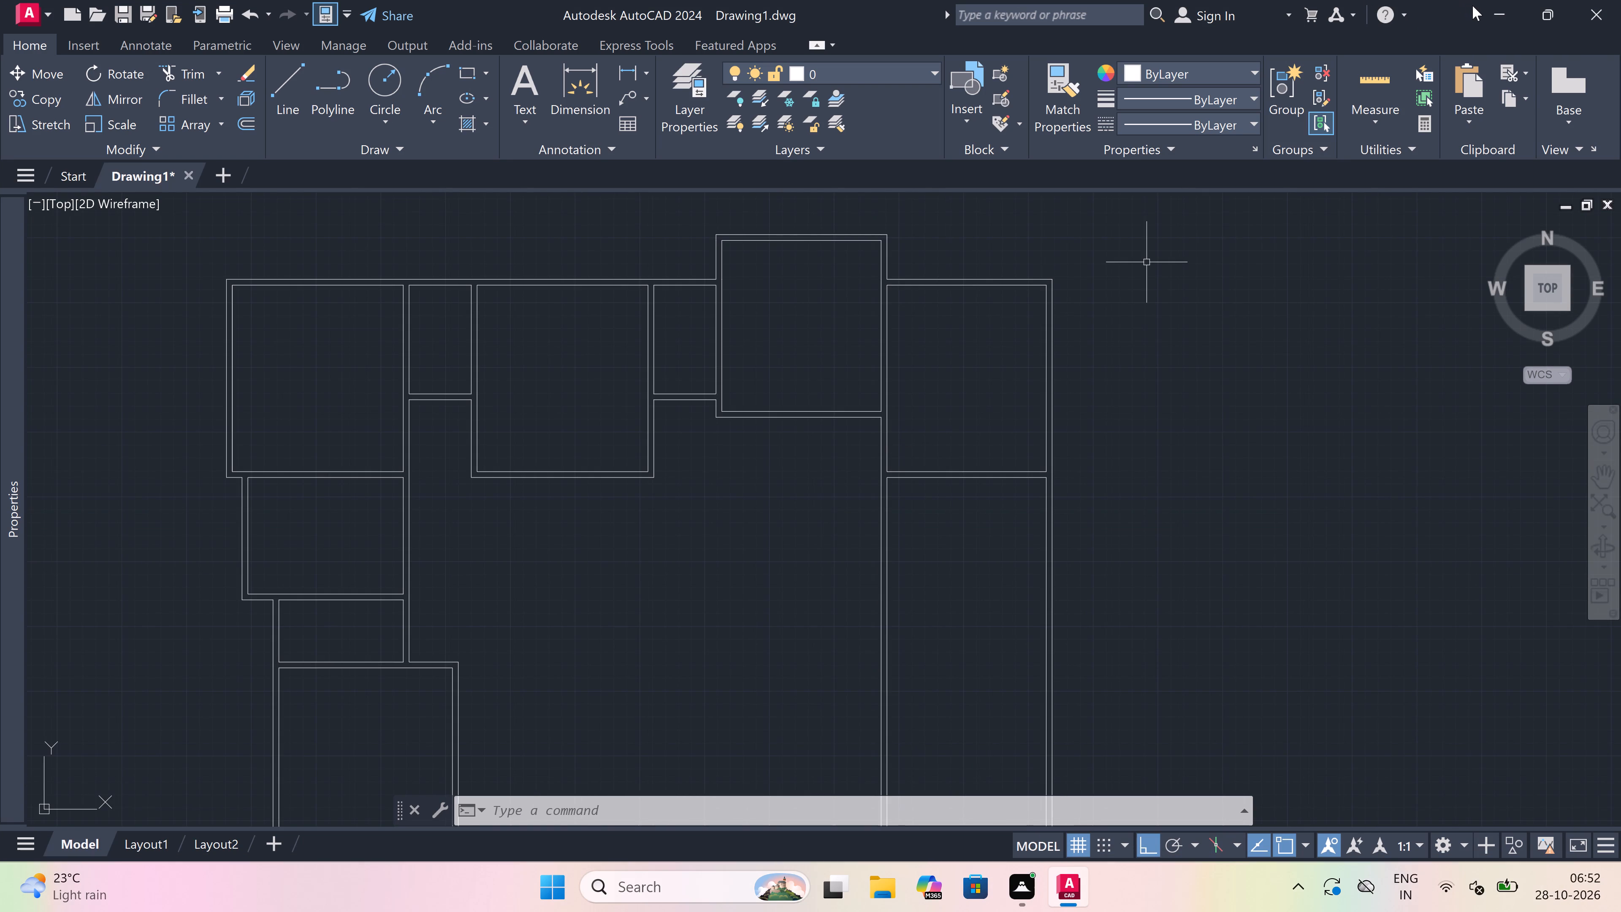
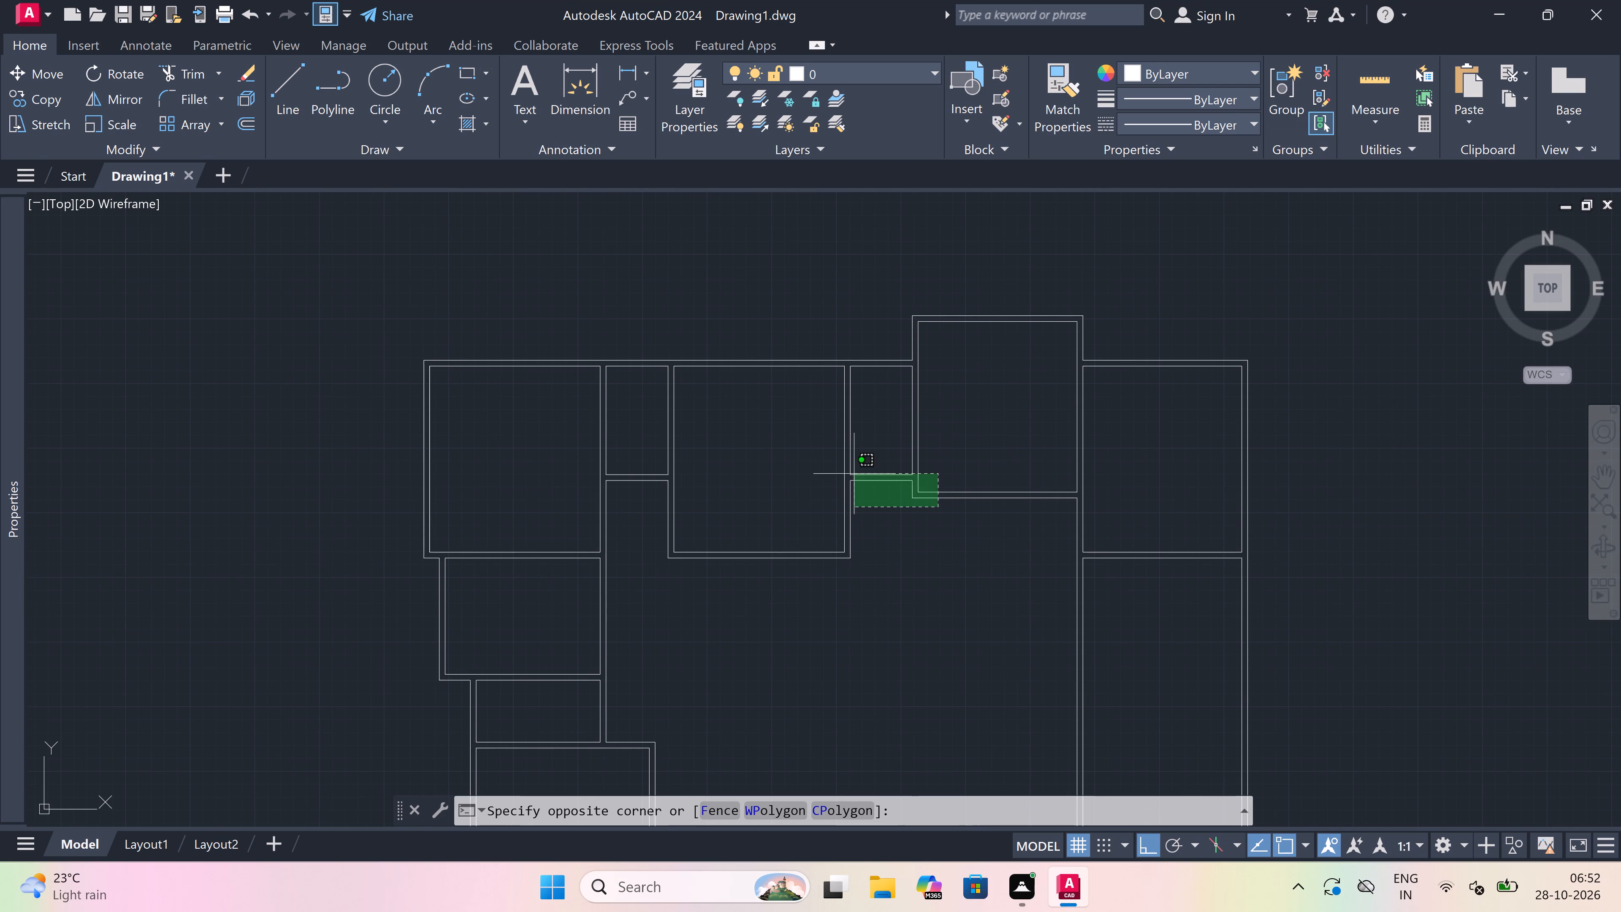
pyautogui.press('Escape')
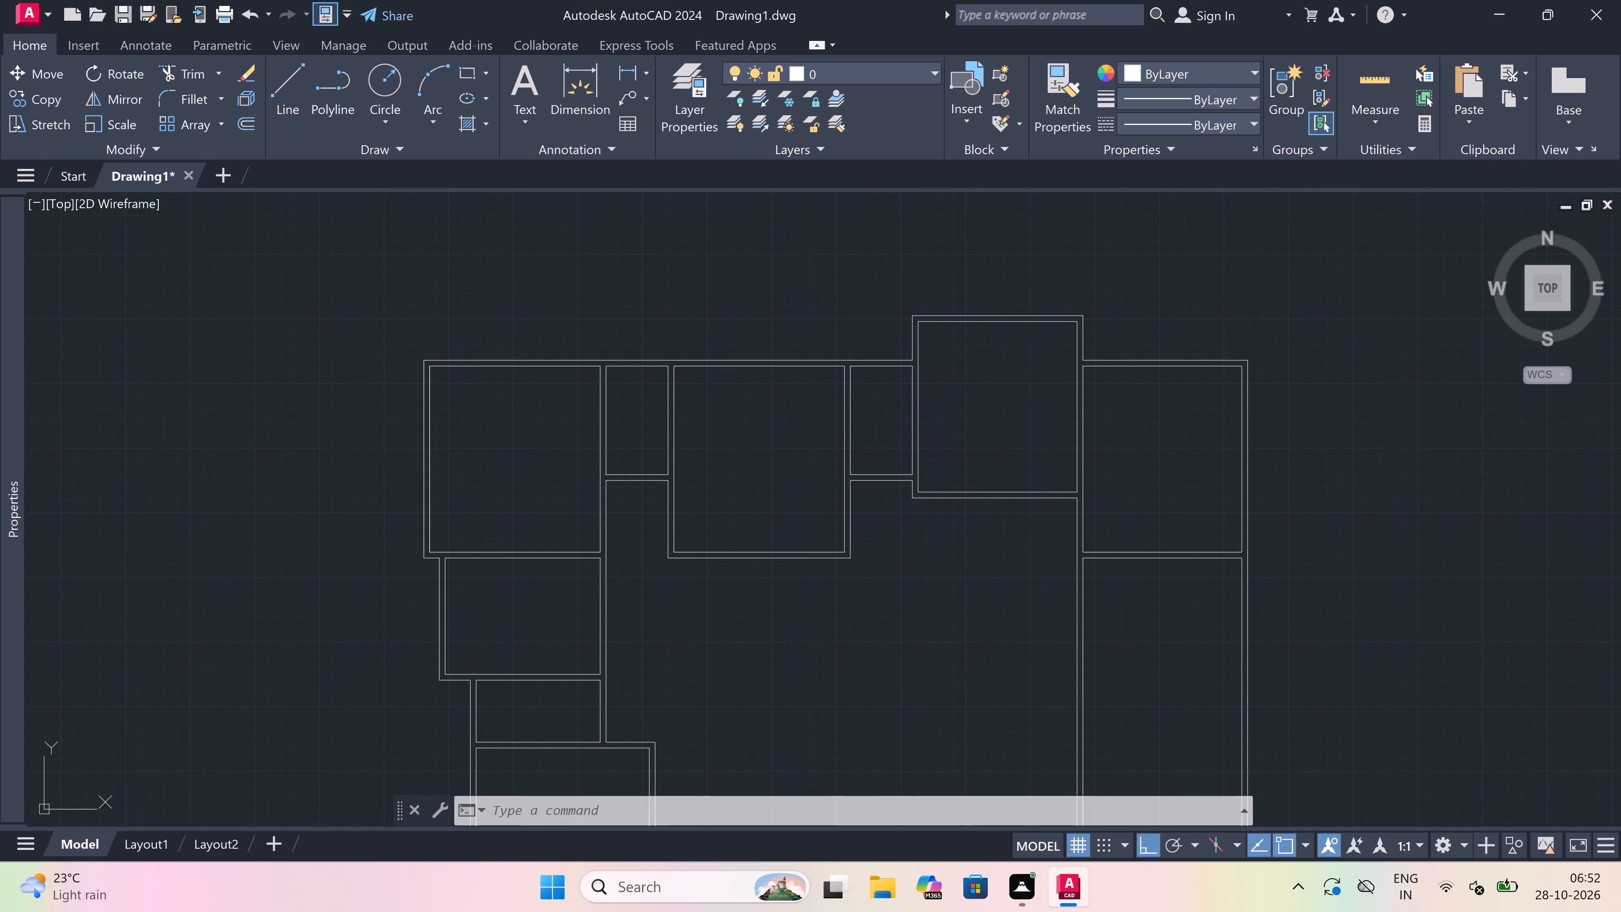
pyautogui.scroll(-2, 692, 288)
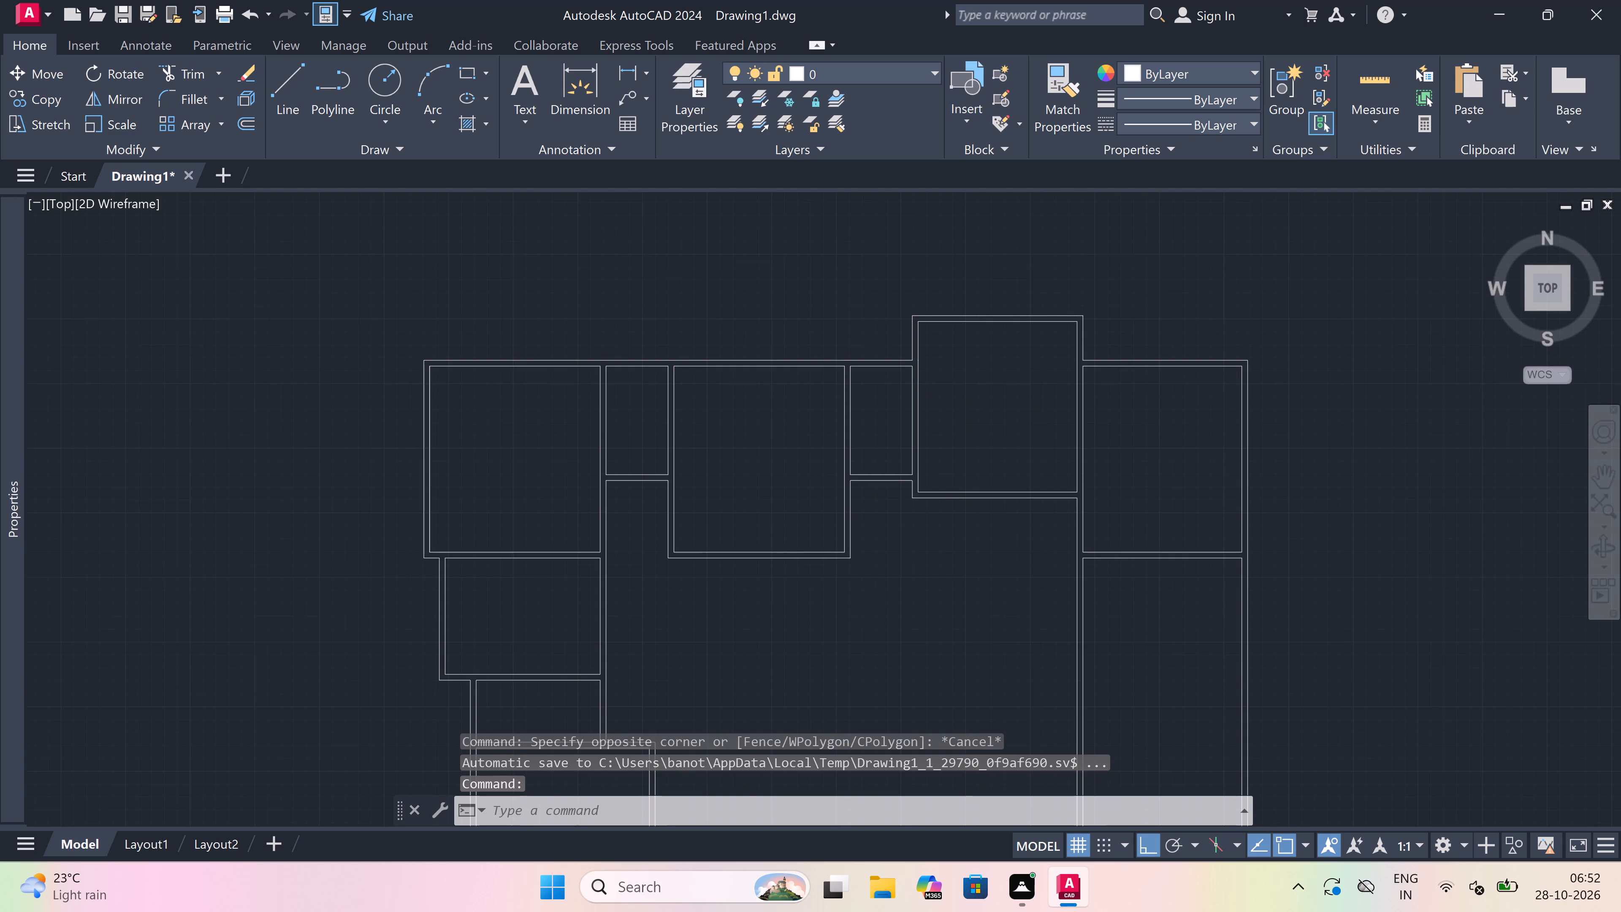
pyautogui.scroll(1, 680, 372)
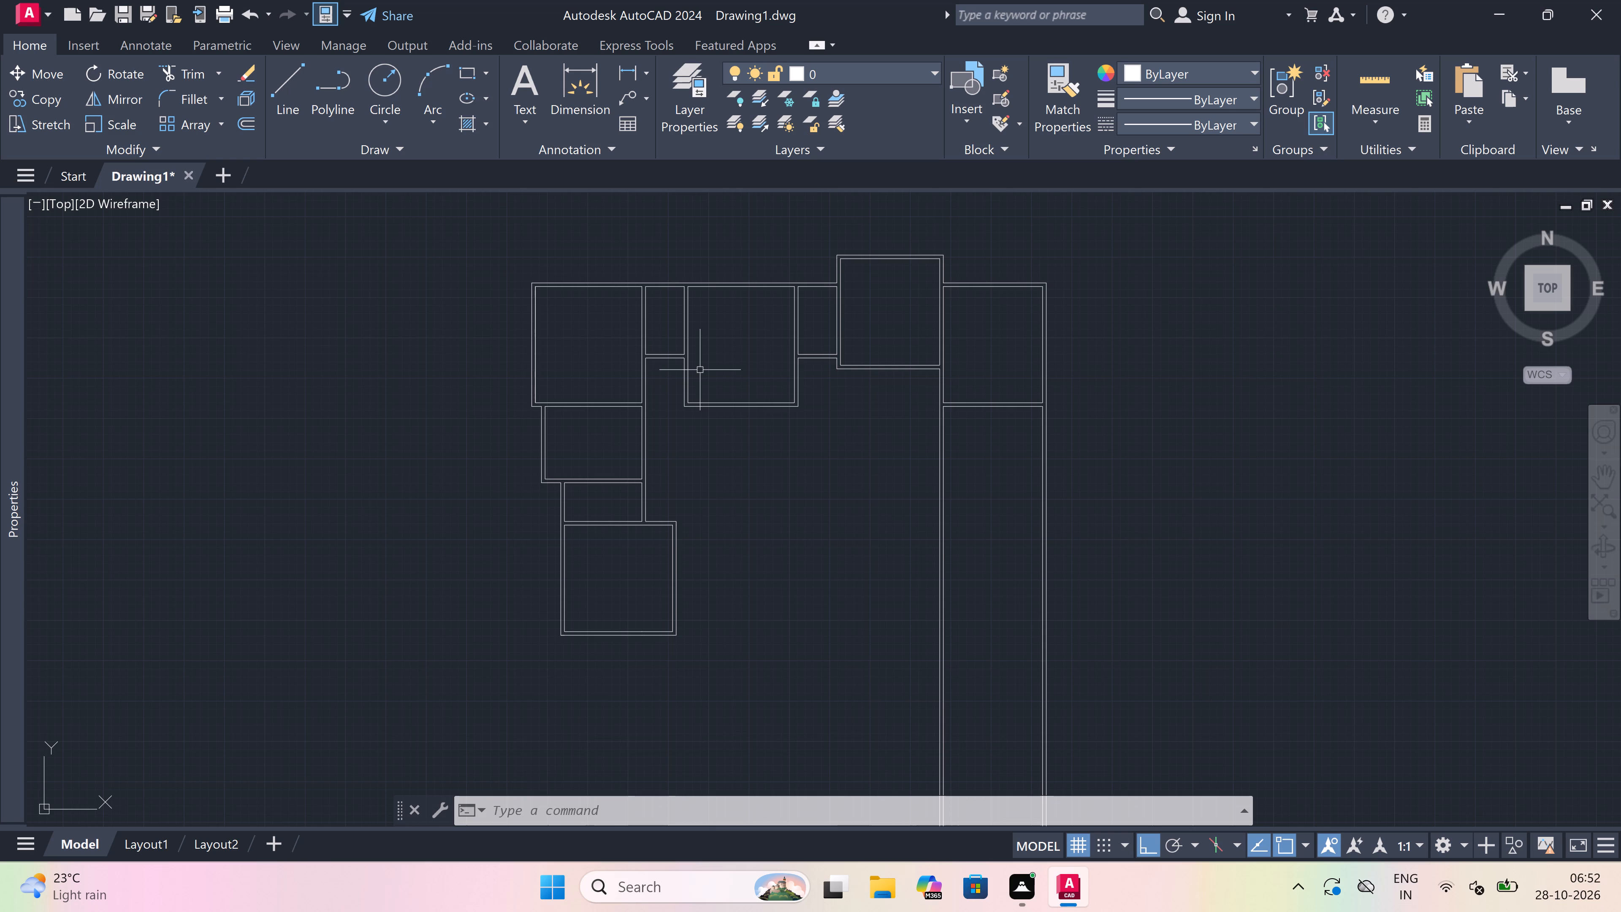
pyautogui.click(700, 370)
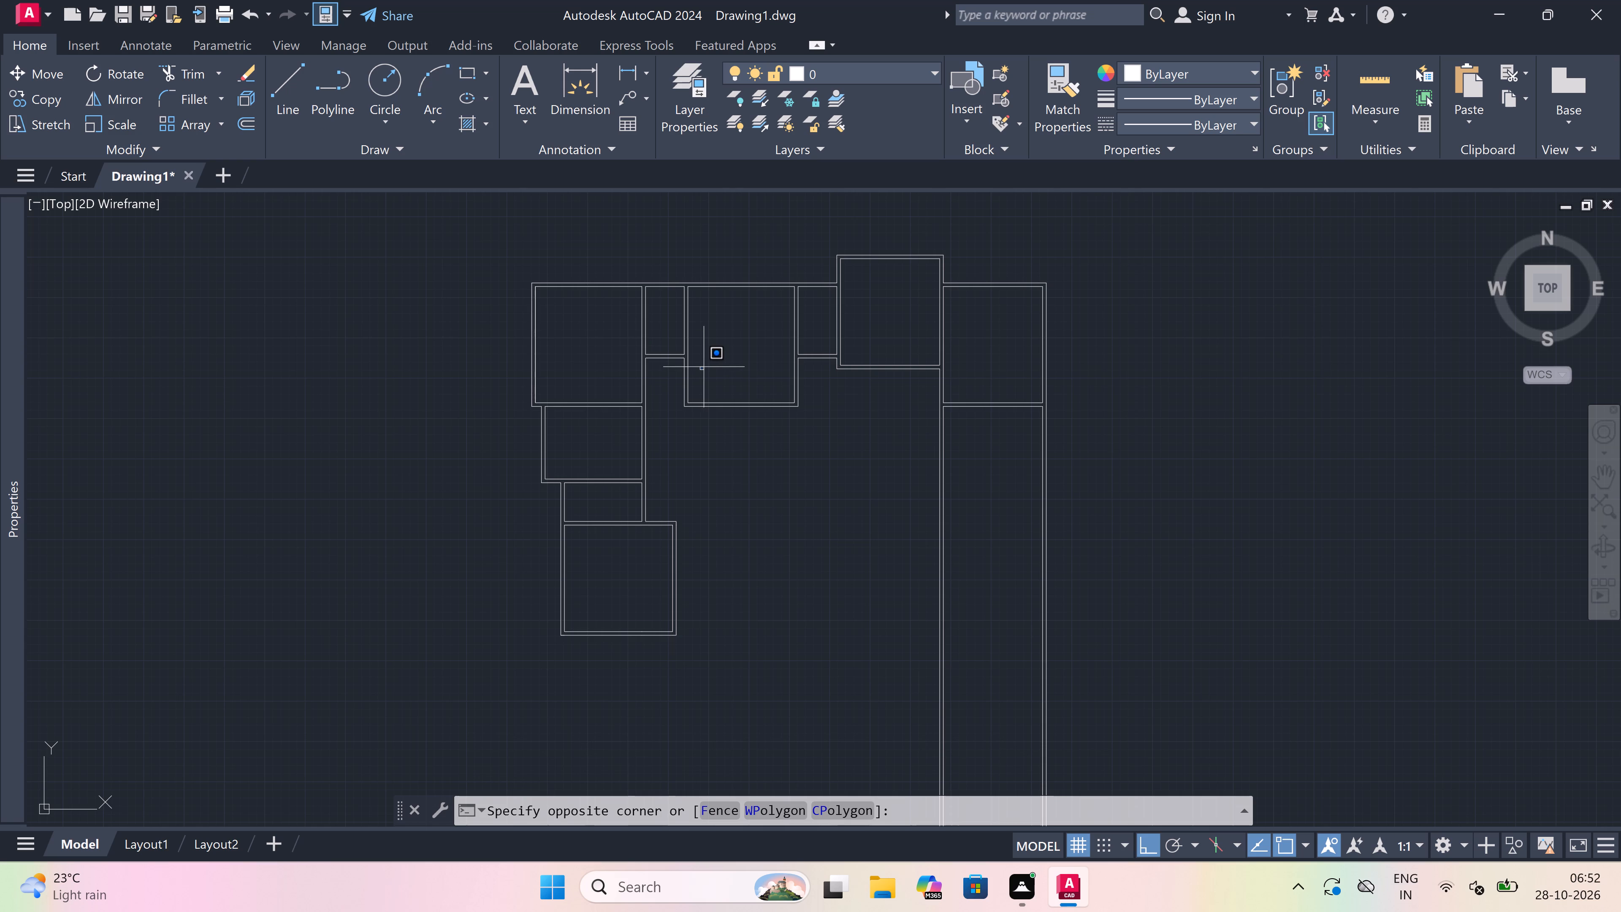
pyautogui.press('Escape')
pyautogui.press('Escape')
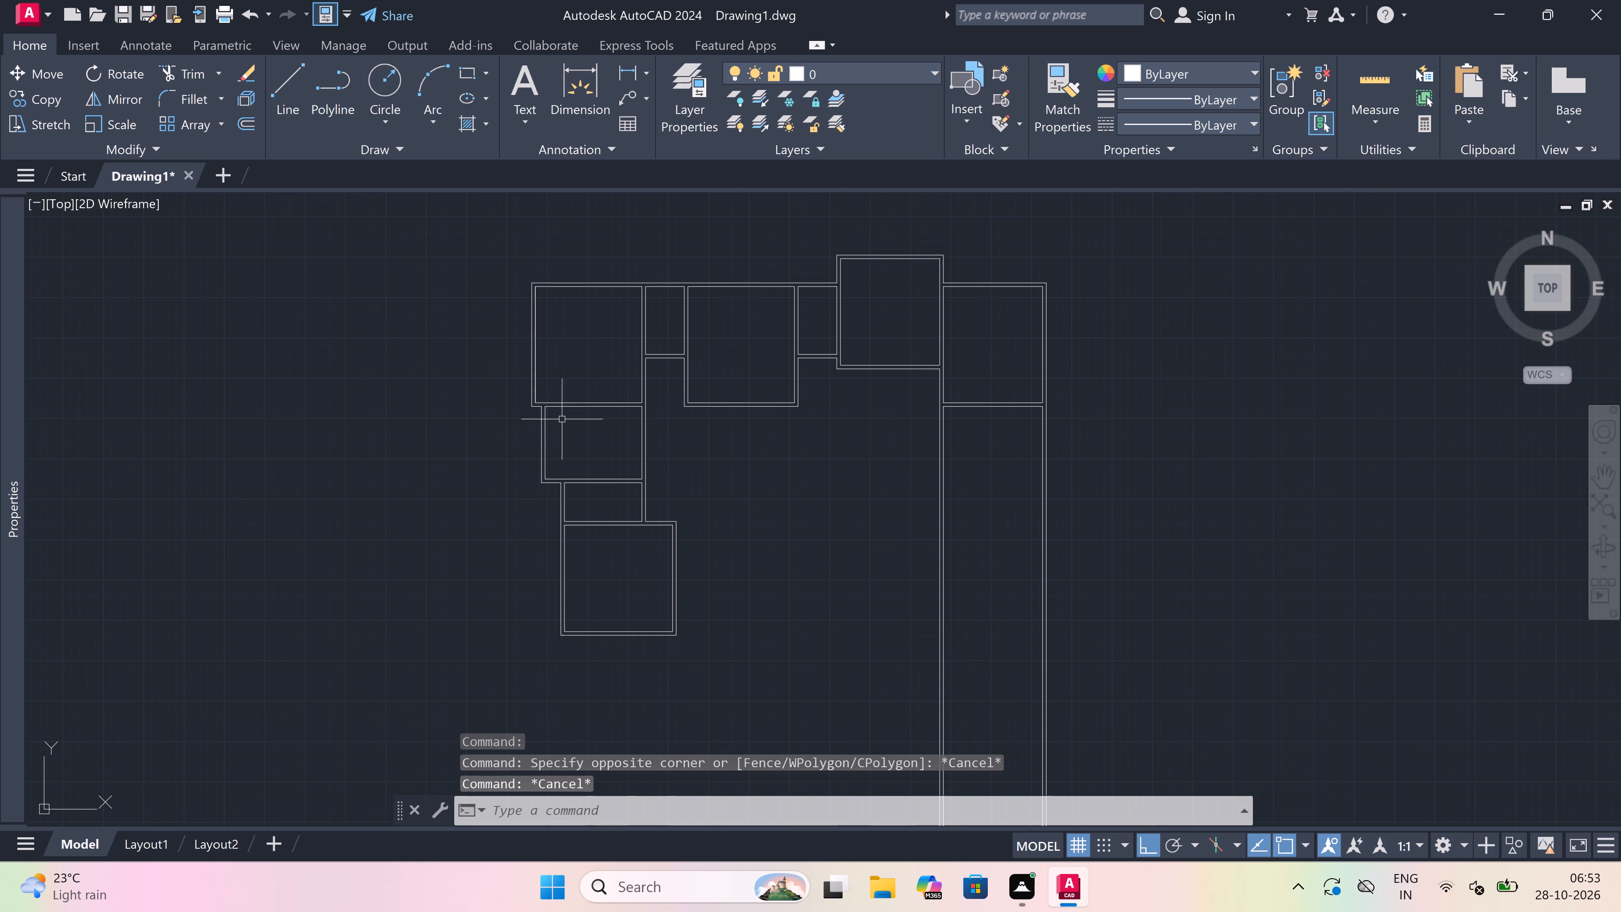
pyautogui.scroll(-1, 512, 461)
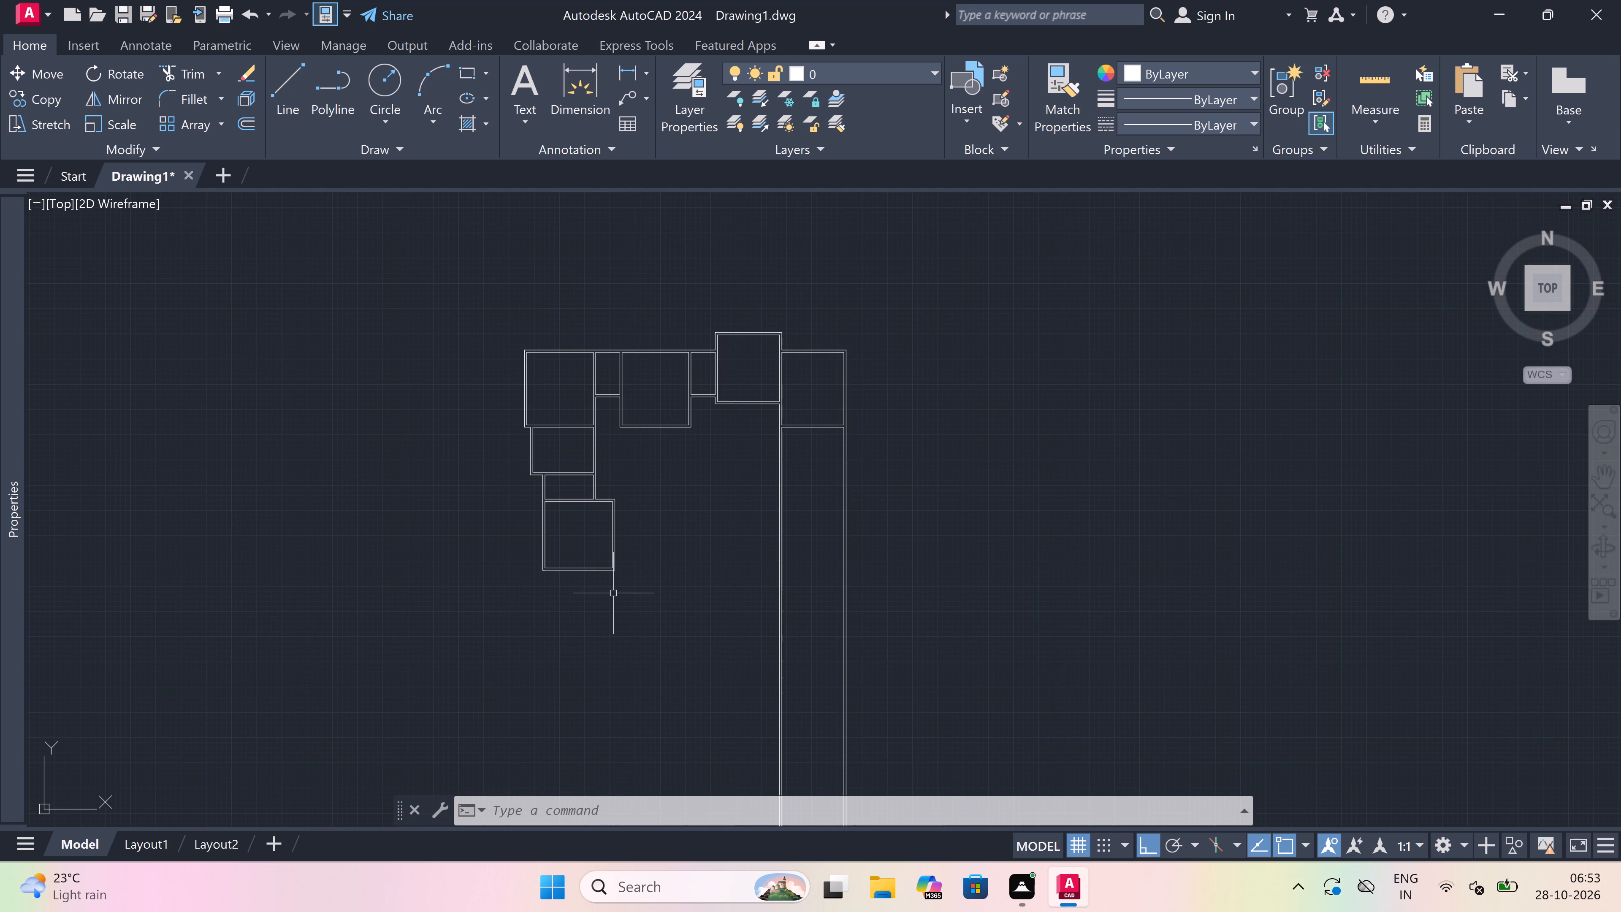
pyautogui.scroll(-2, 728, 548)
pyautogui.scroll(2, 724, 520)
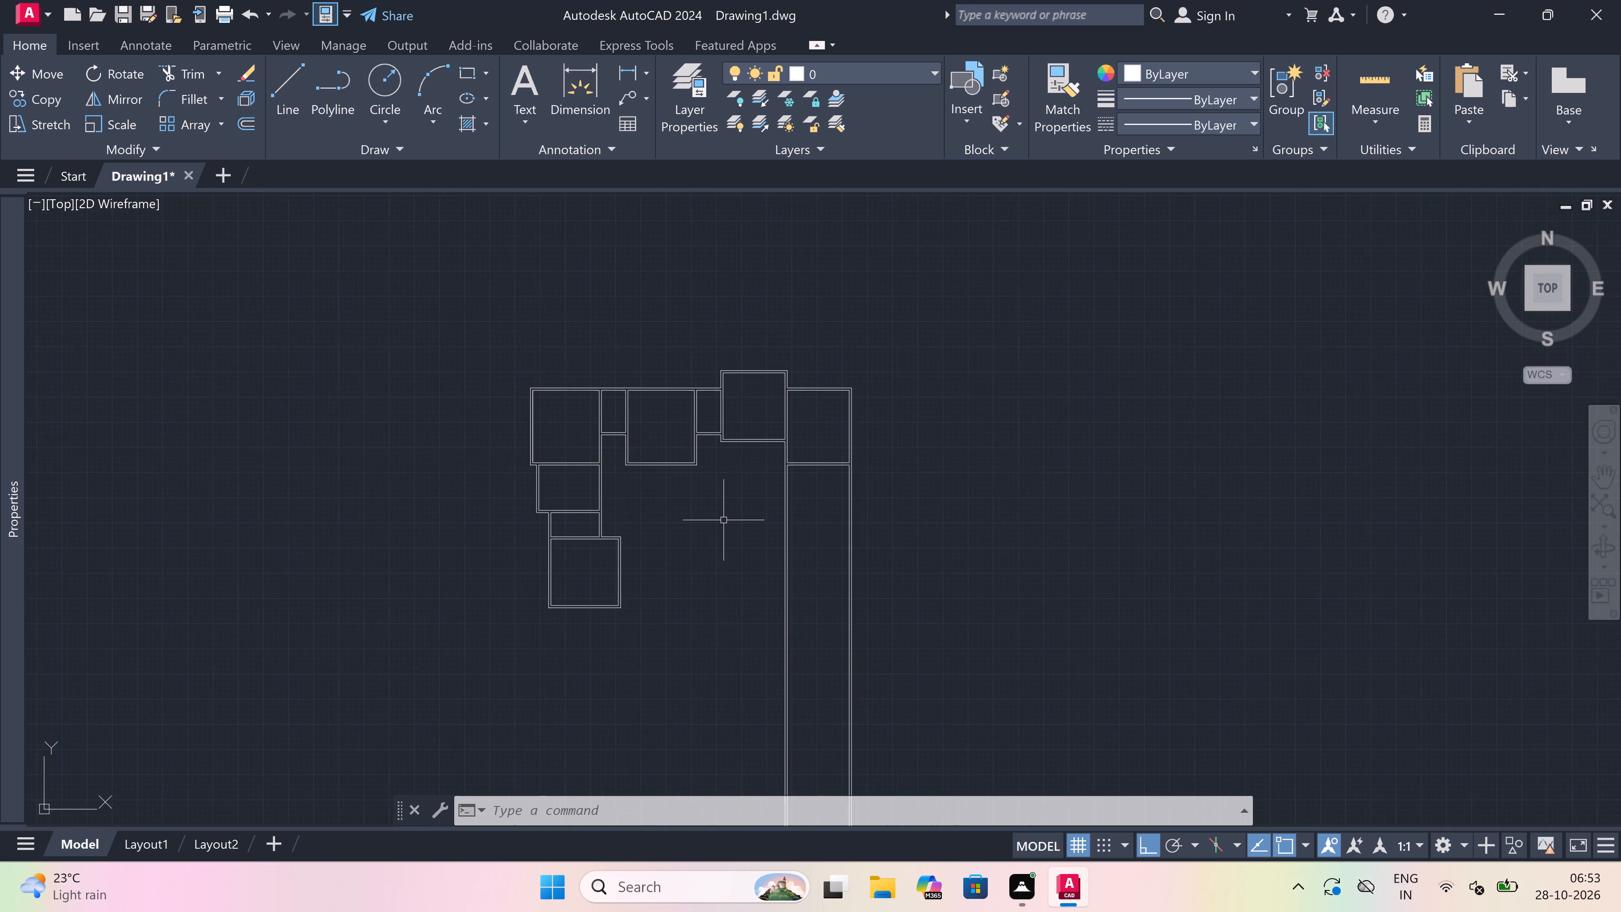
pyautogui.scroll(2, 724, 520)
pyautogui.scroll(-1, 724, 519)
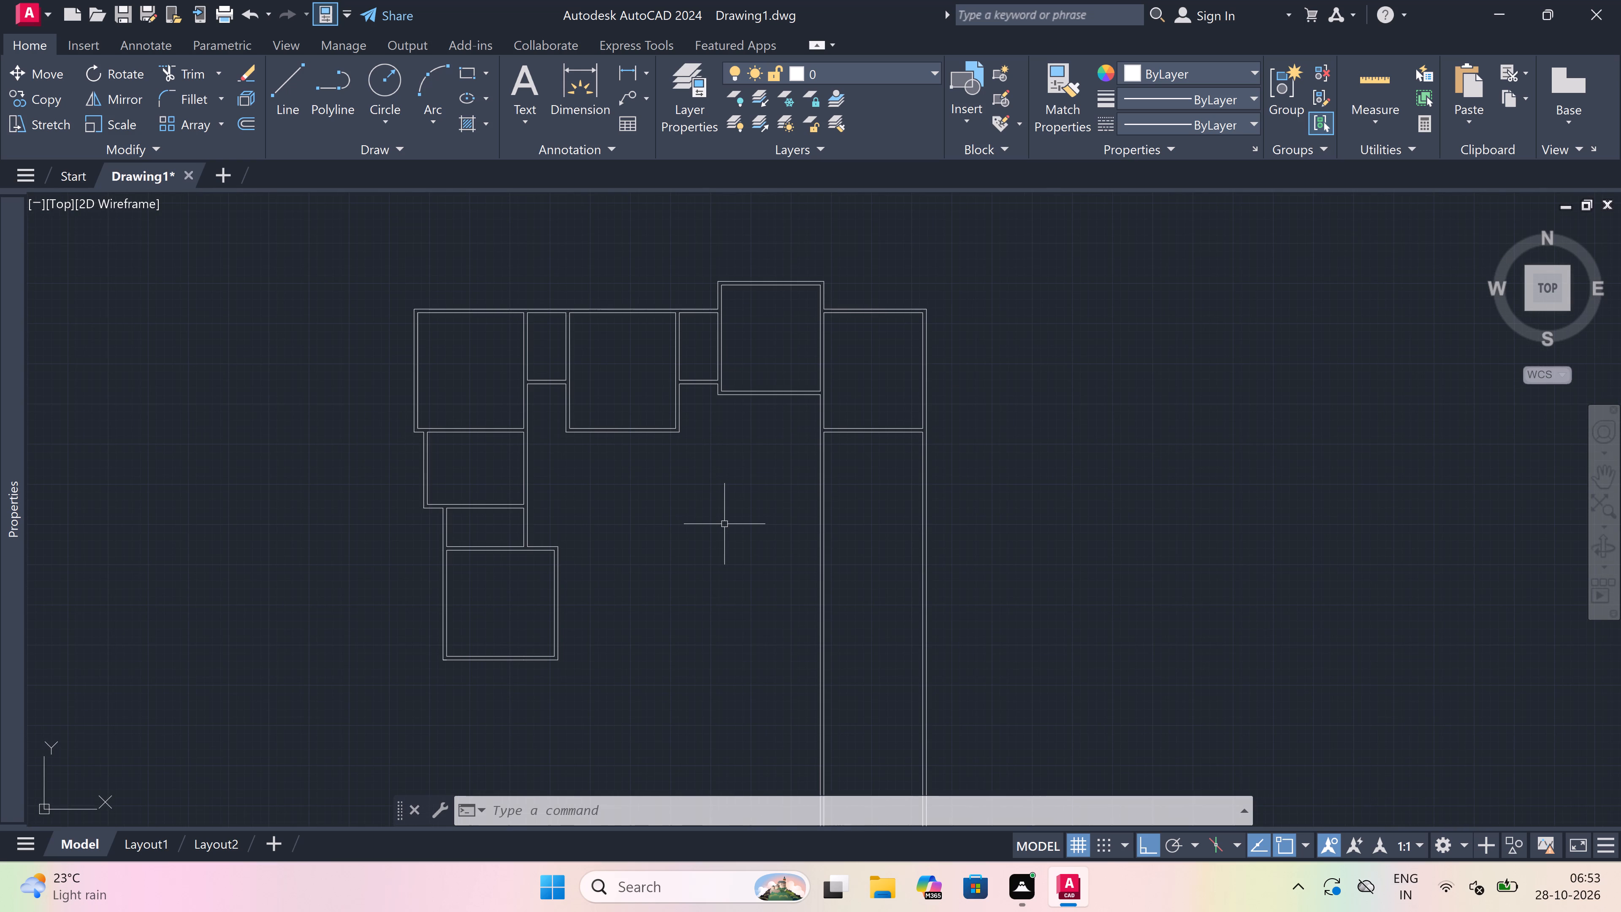
# Offset the outer line of the bottom room's right wall 11' to the right, into the open area.
pyautogui.write('o')
pyautogui.press('space')
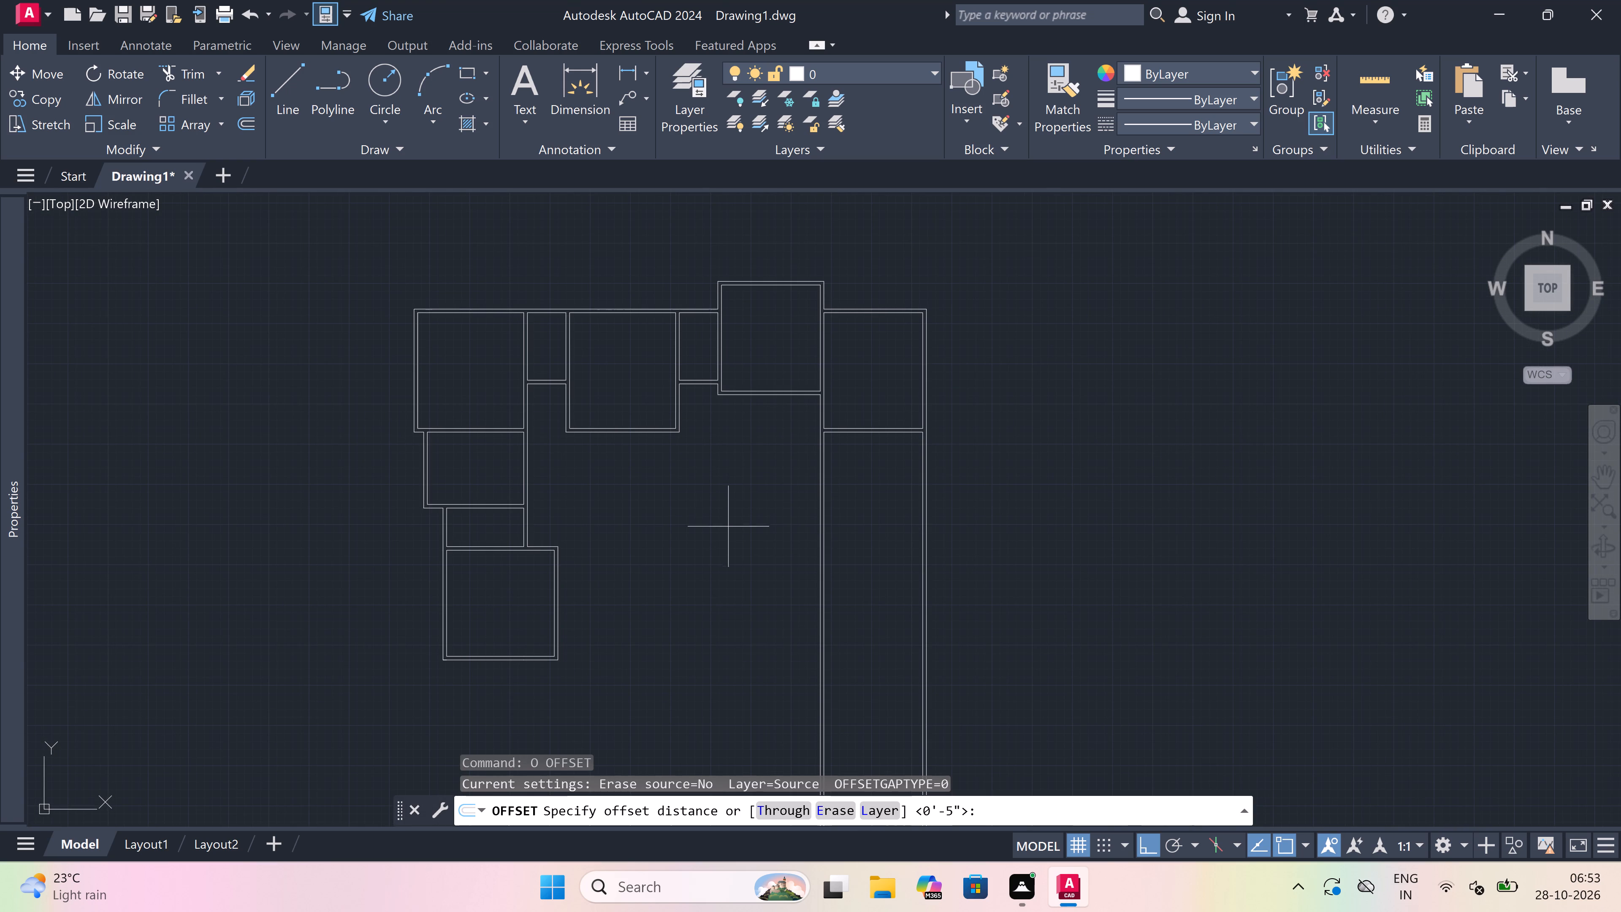
pyautogui.scroll(1, 548, 682)
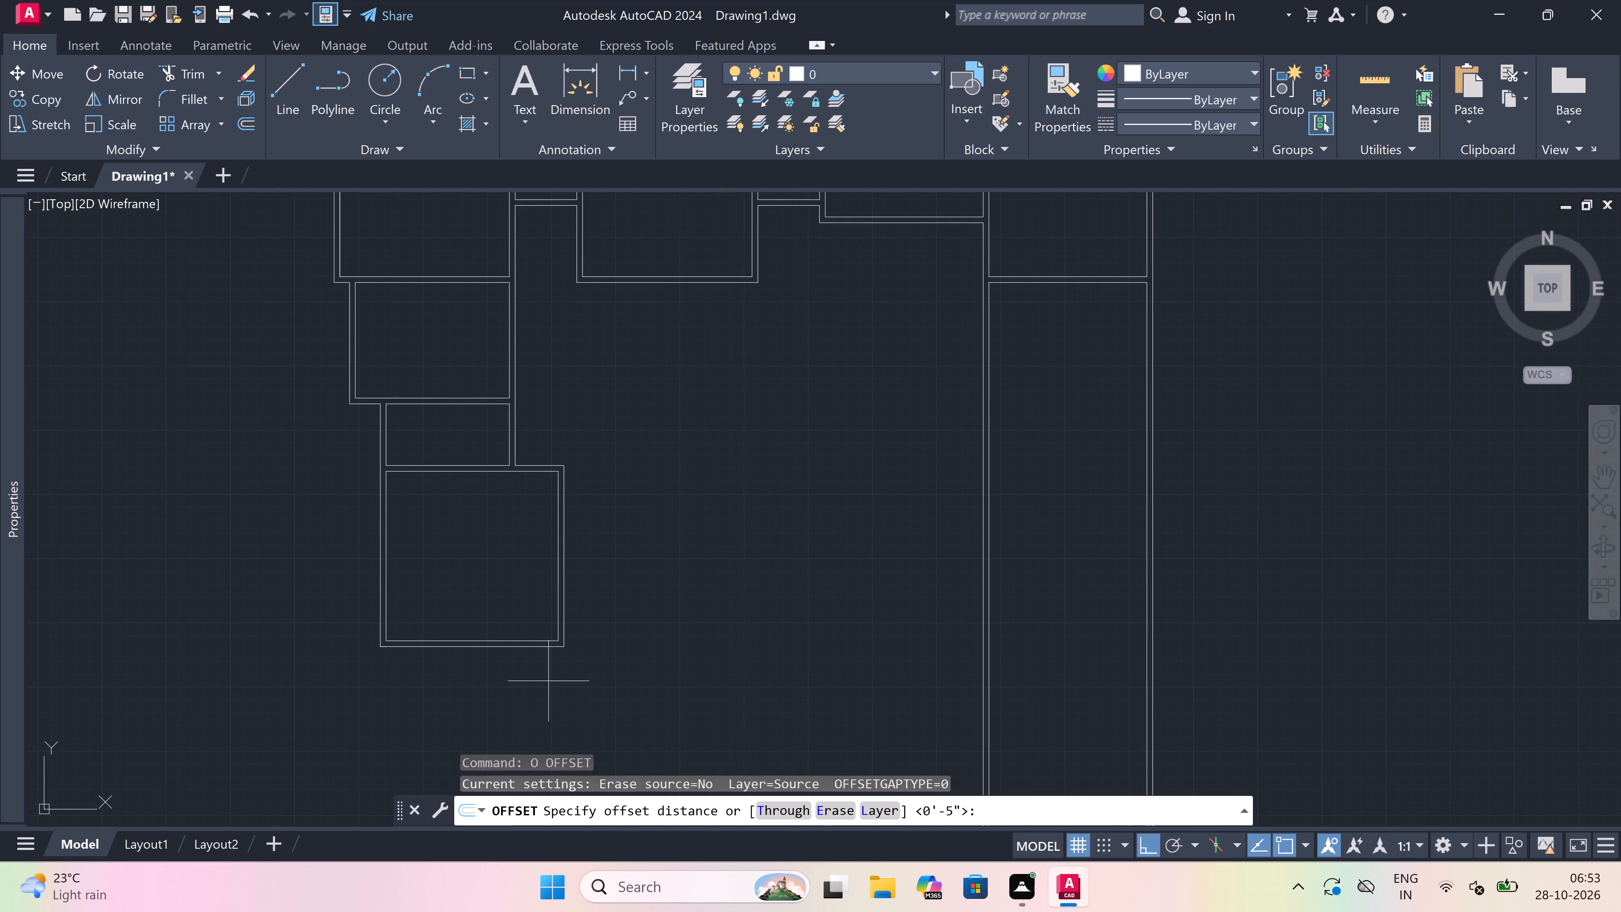
pyautogui.scroll(1, 581, 543)
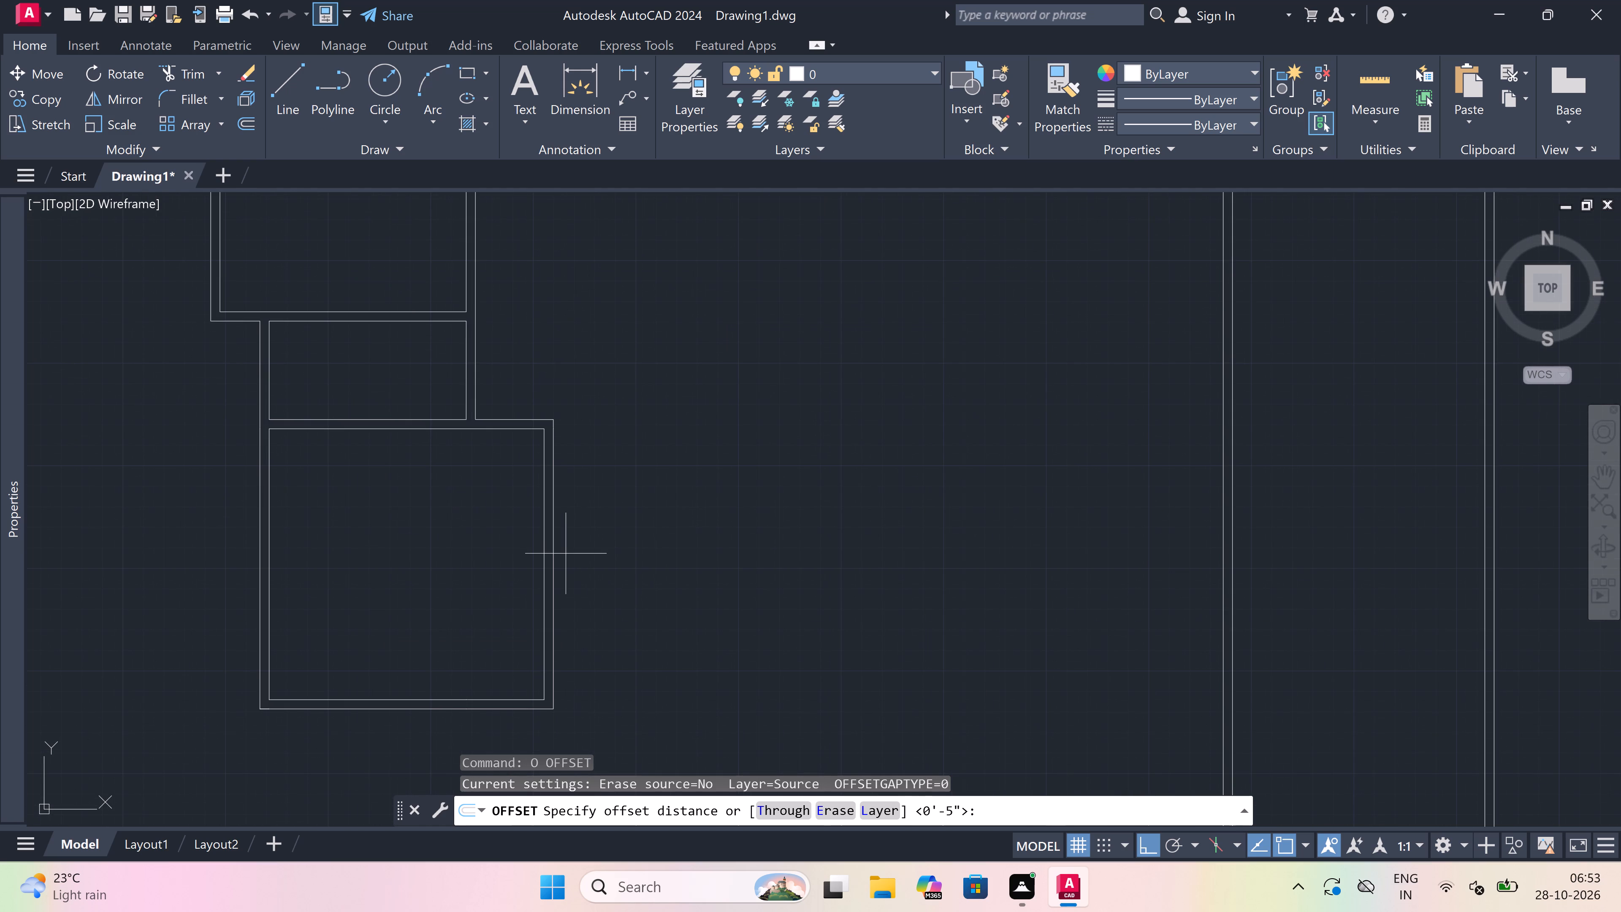
pyautogui.moveTo(560, 555); pyautogui.dragTo(566, 554)
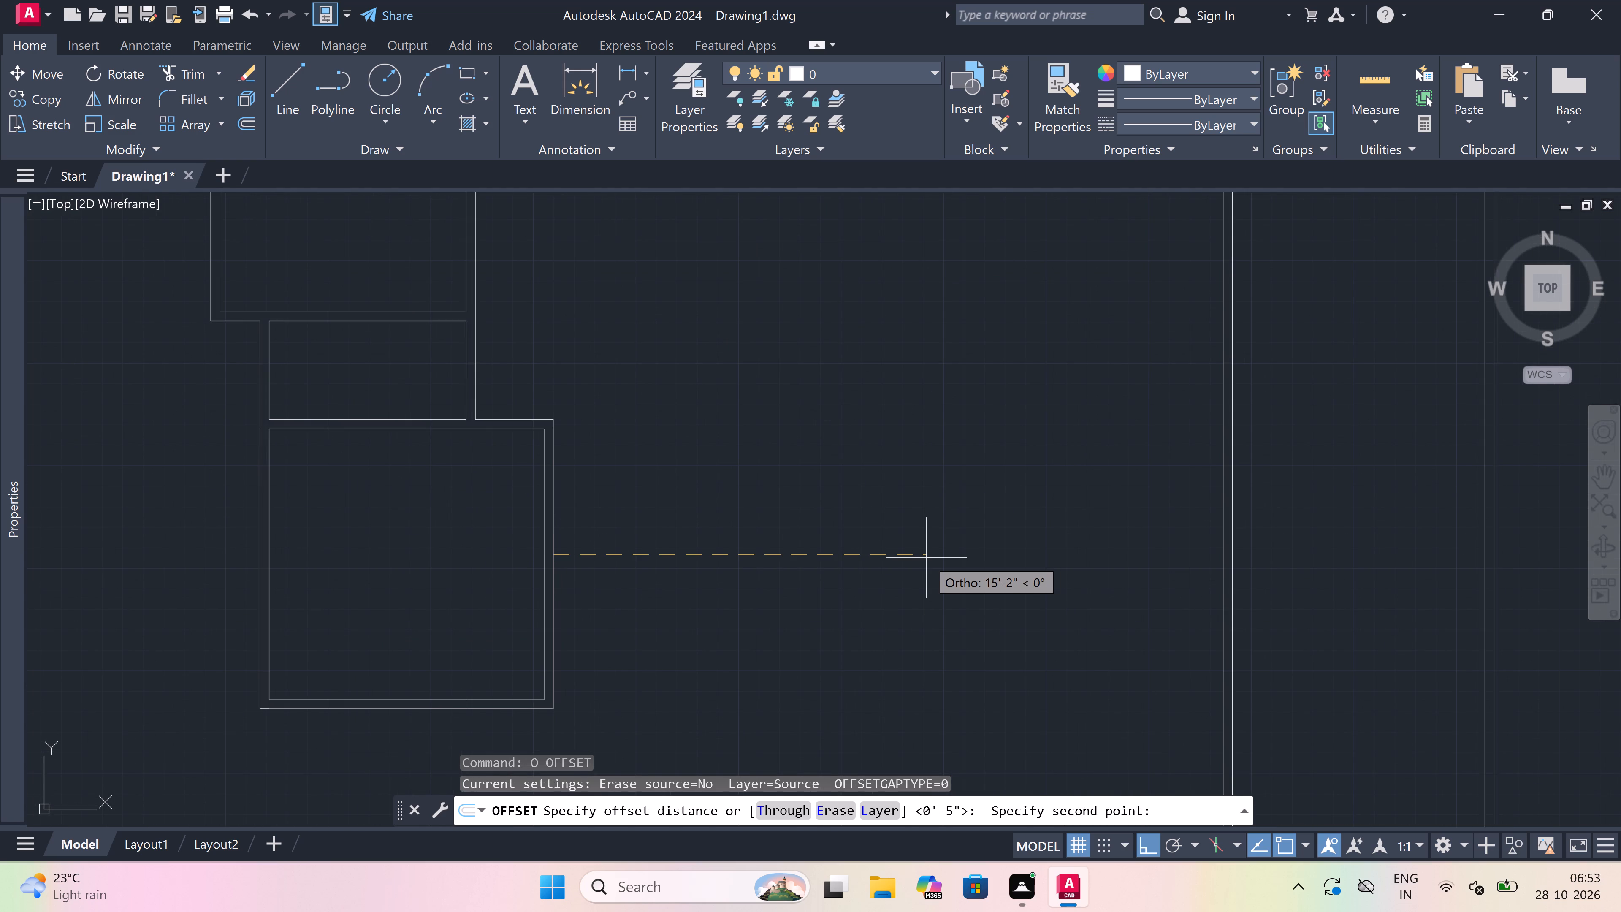
pyautogui.write("11'")
pyautogui.press('space')
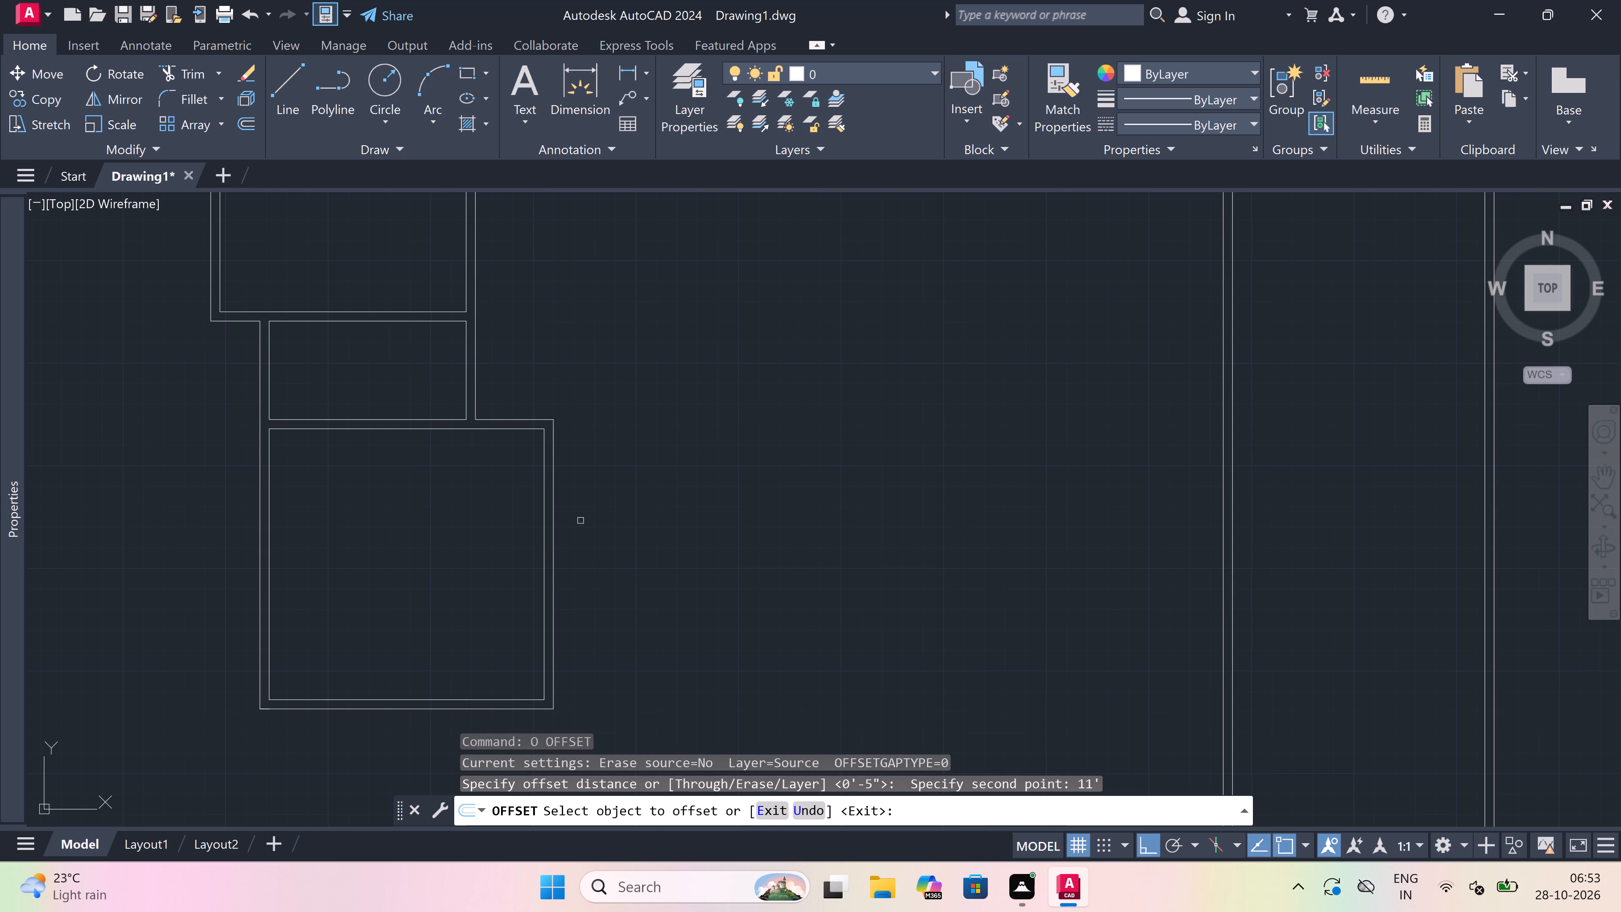
pyautogui.moveTo(552, 532); pyautogui.dragTo(685, 546)
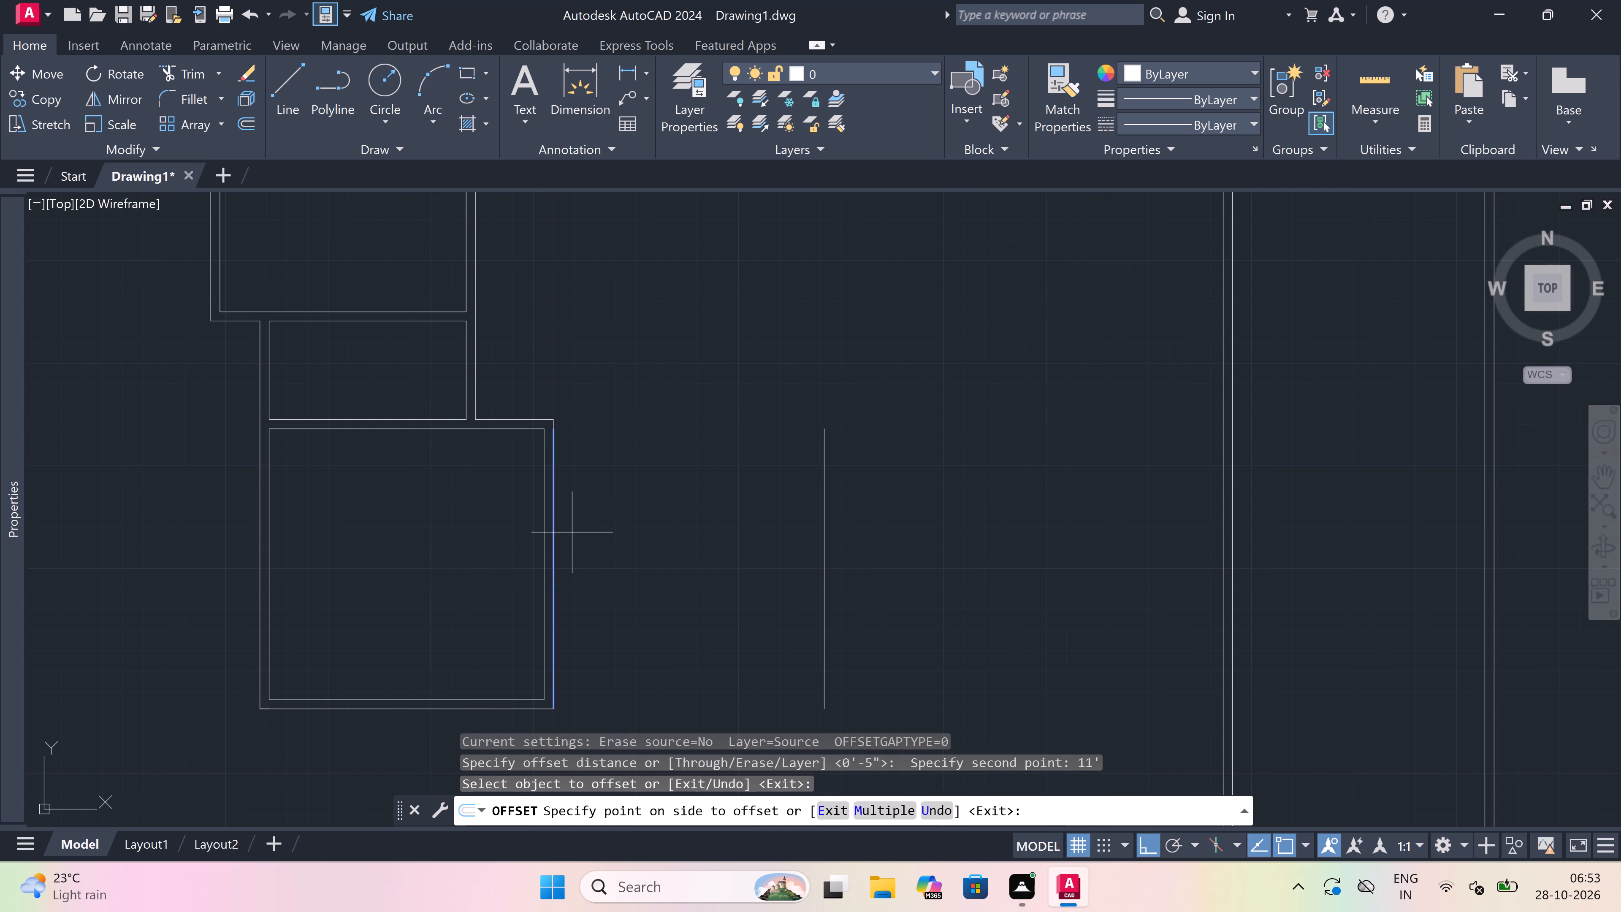
pyautogui.click(846, 563)
pyautogui.press('Escape')
# Offset the new vertical line 4.5" to the right to give that wall its thickness.
pyautogui.press('space')
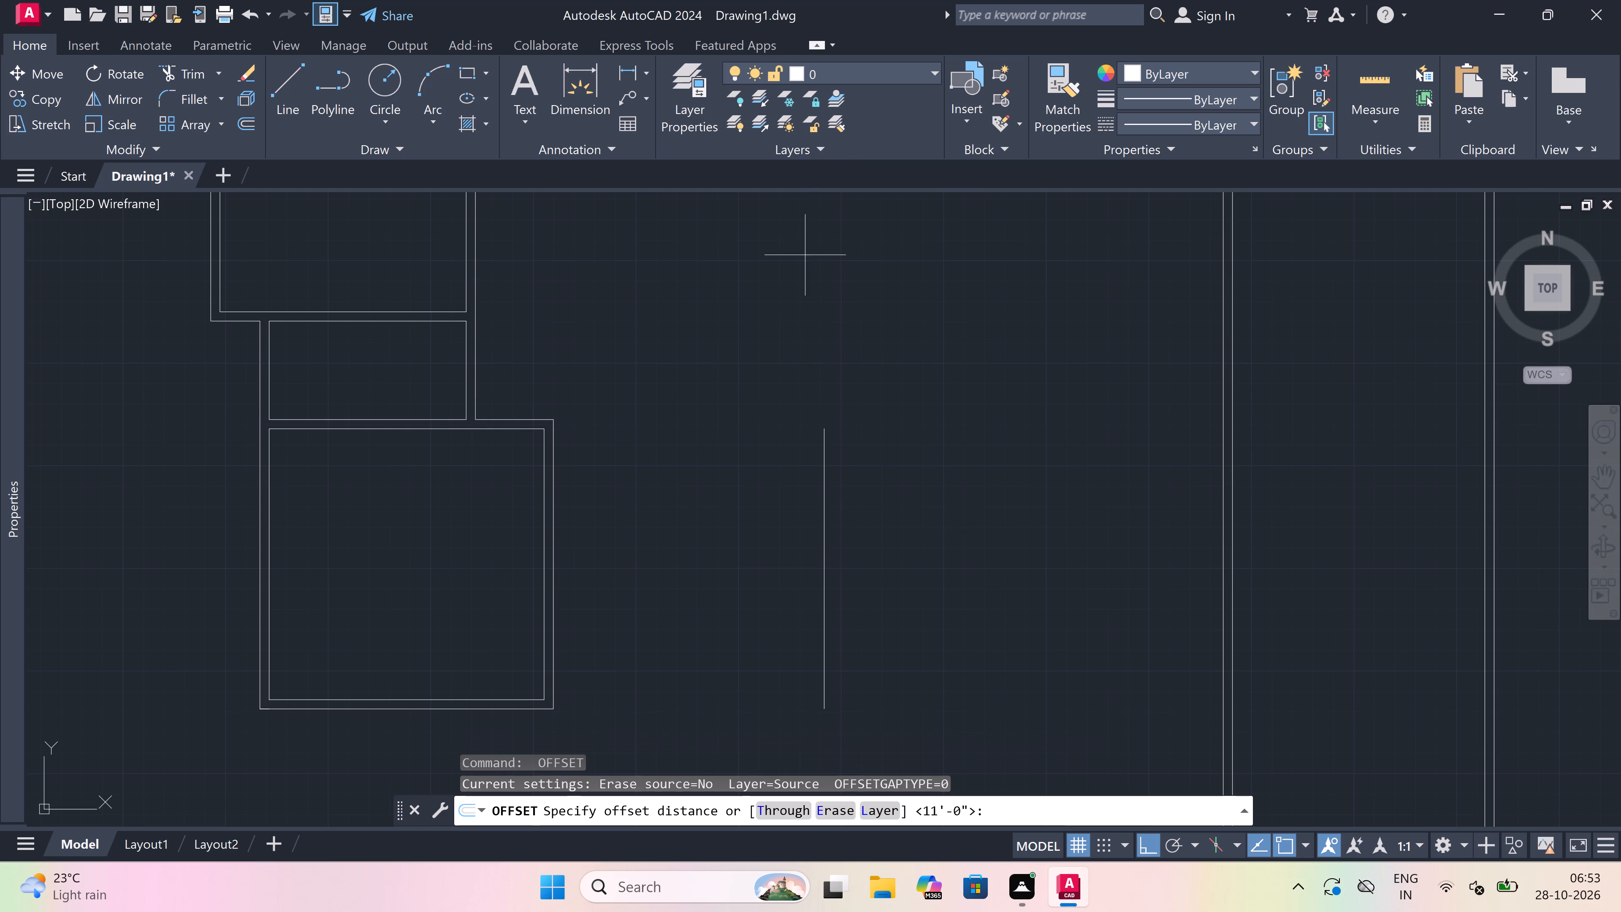
pyautogui.moveTo(821, 515); pyautogui.dragTo(833, 512)
pyautogui.write('4.5')
pyautogui.write('"')
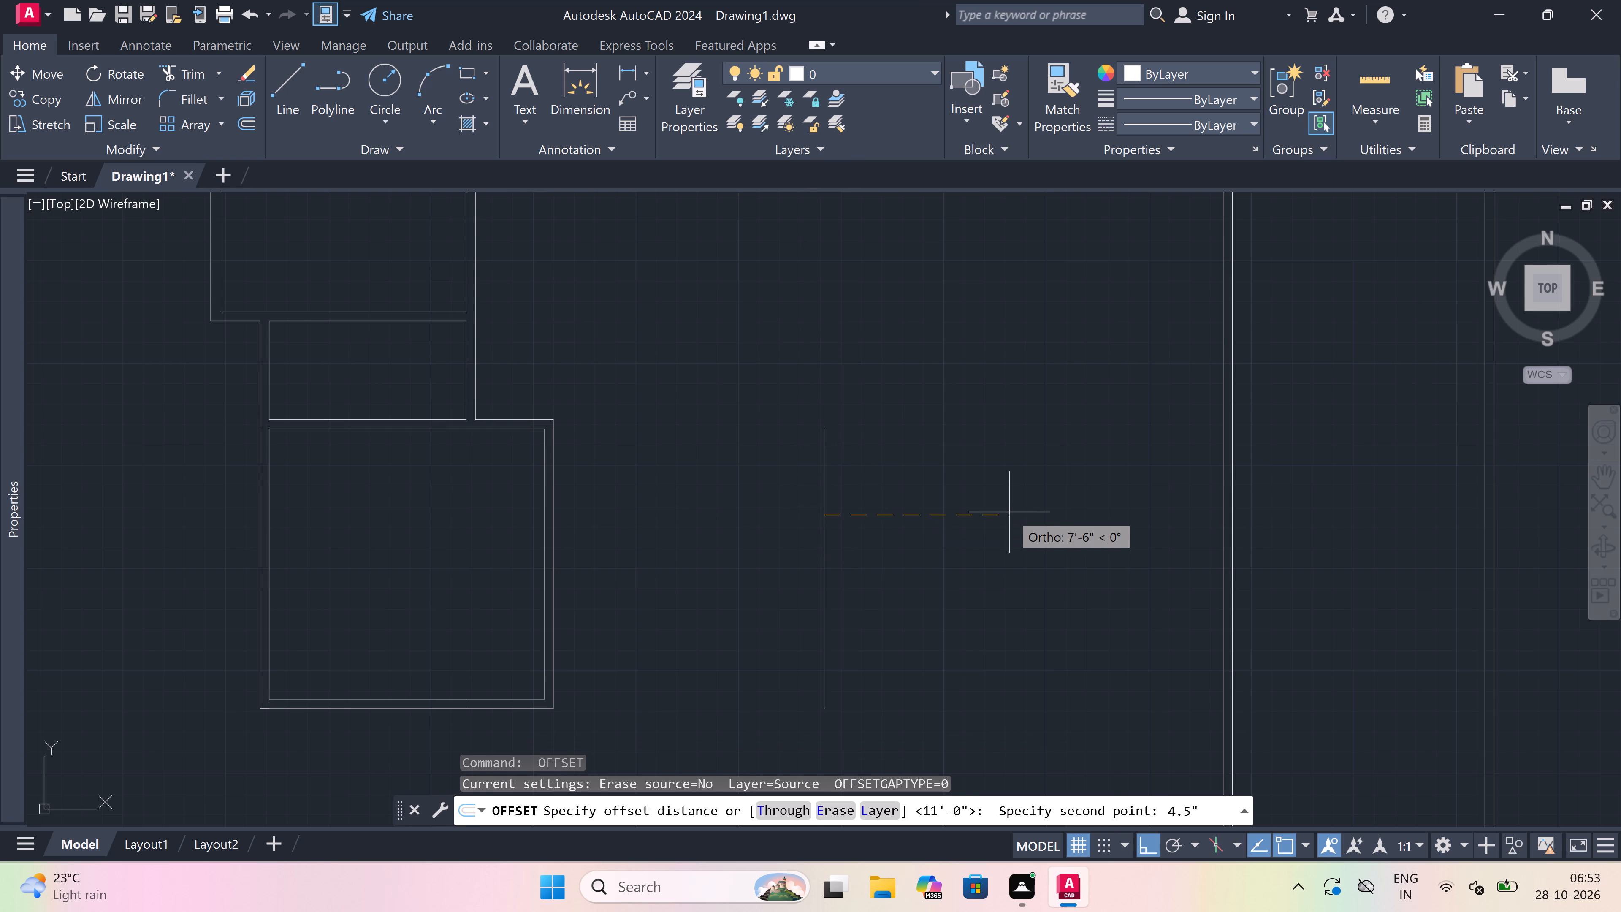
pyautogui.press('space')
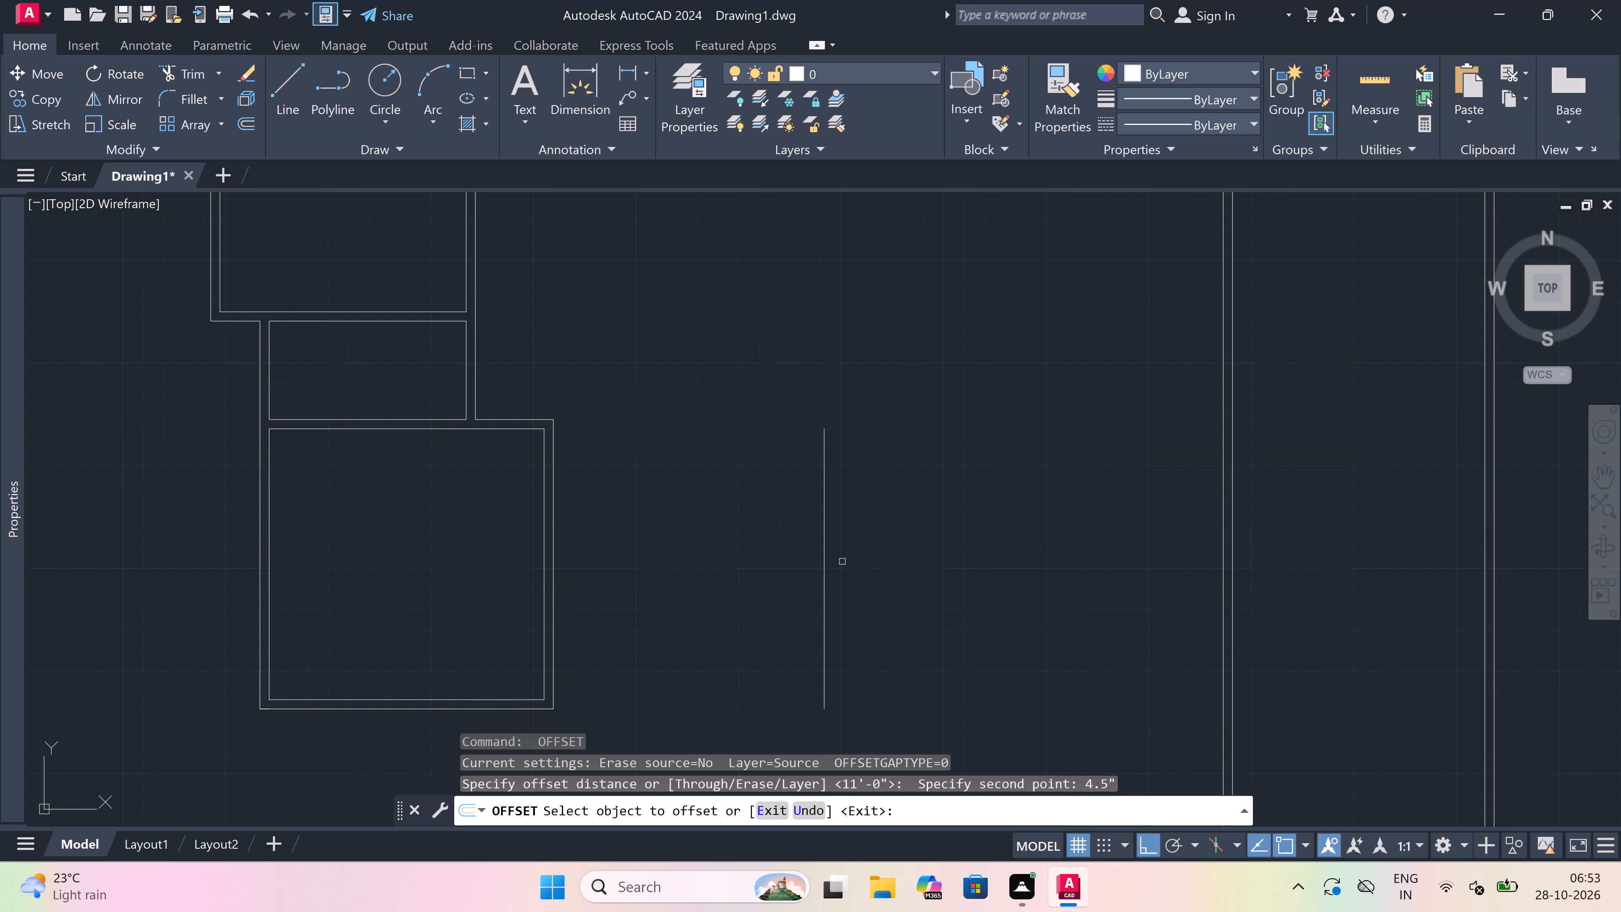
pyautogui.moveTo(826, 550); pyautogui.dragTo(841, 554)
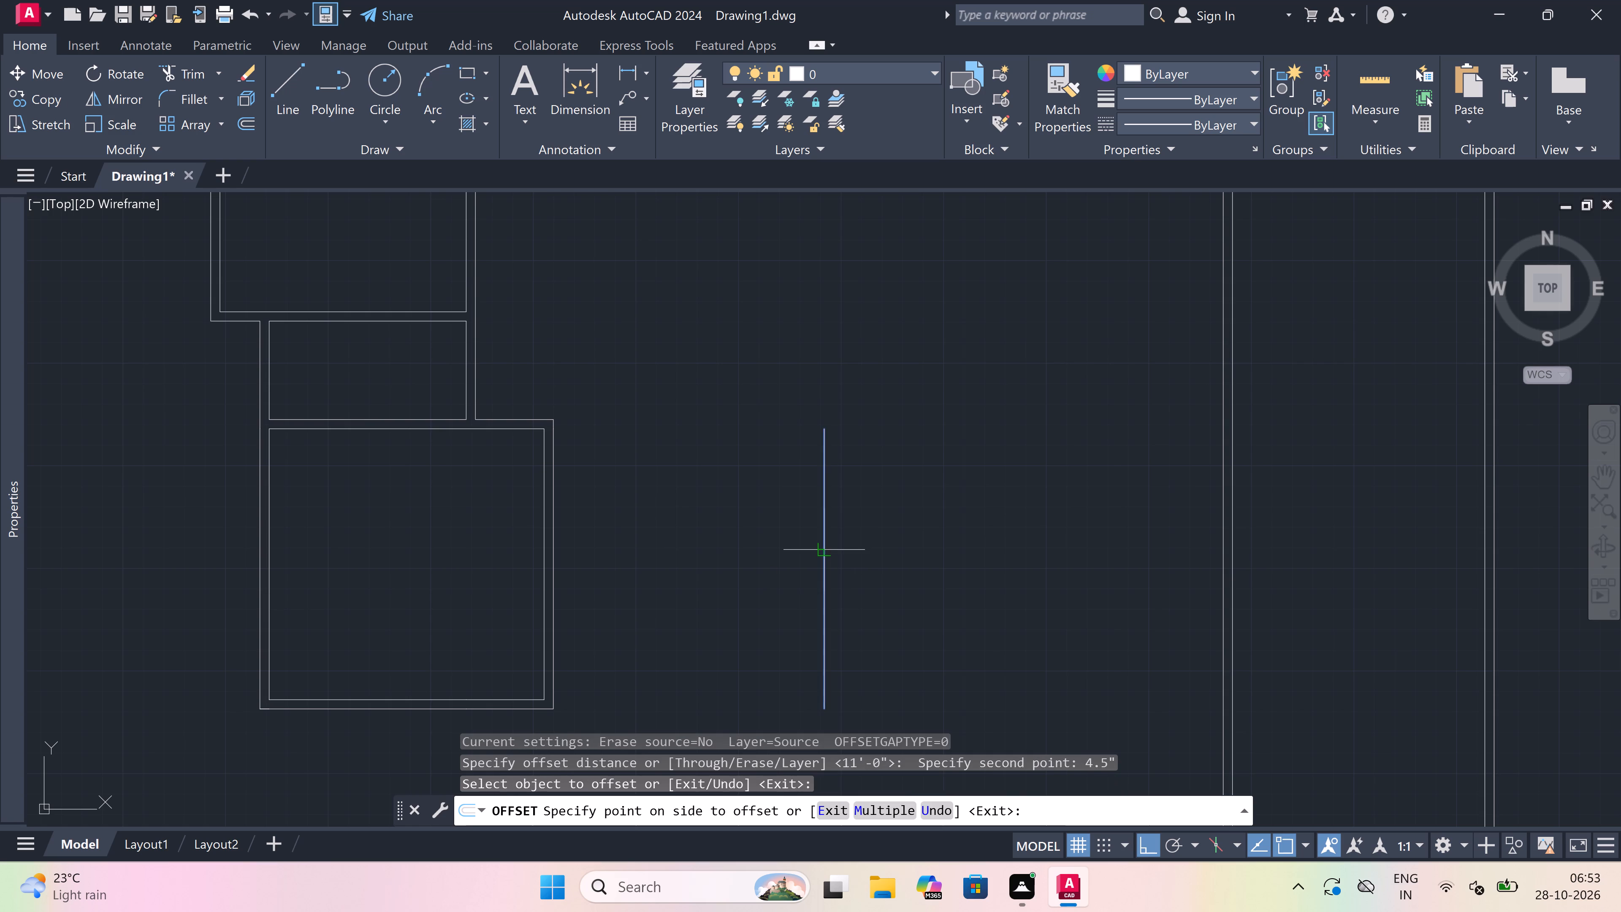
pyautogui.click(897, 558)
pyautogui.press('Escape')
# Offset the right face of the new 4.5" wall 4' to the right for the next vertical wall.
pyautogui.press('space')
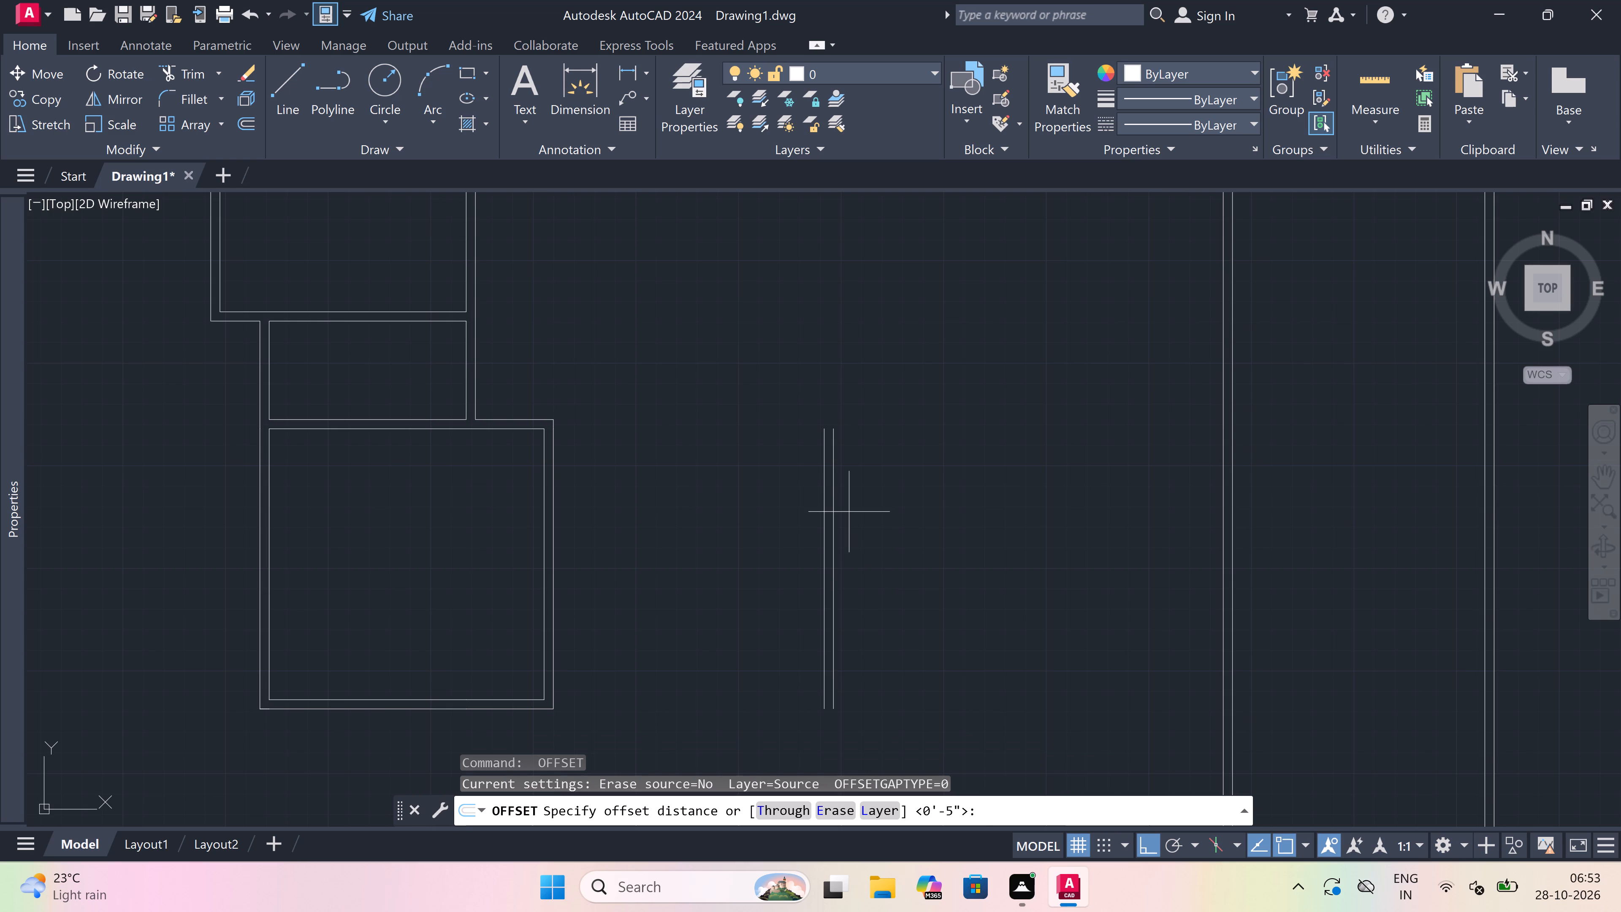
pyautogui.moveTo(836, 516); pyautogui.dragTo(848, 518)
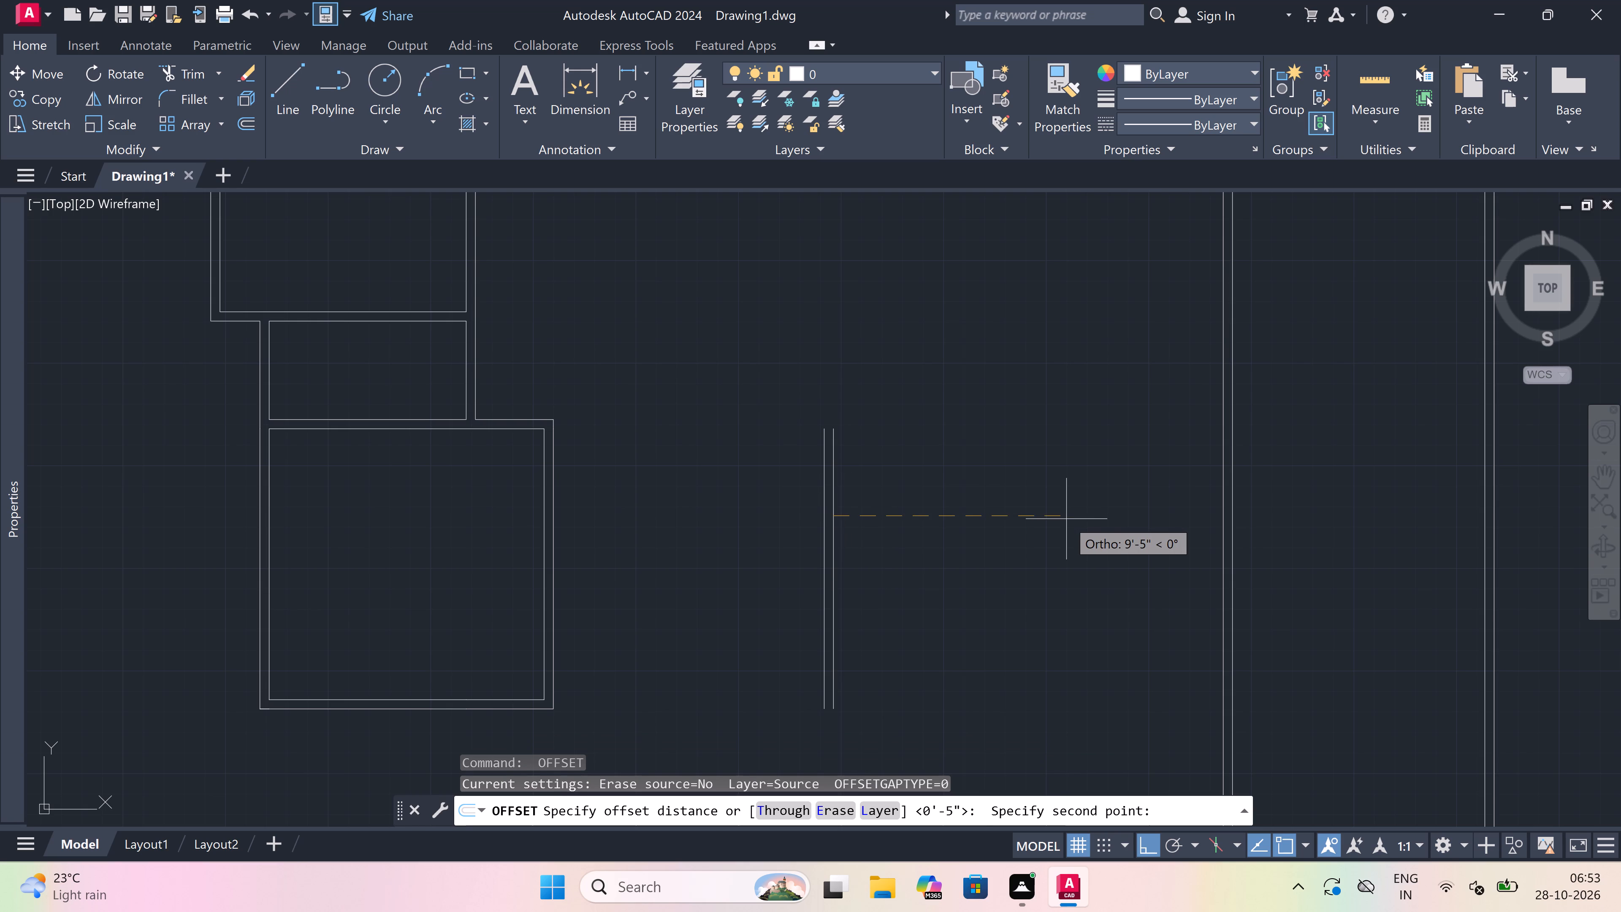
pyautogui.write("4'")
pyautogui.press('space')
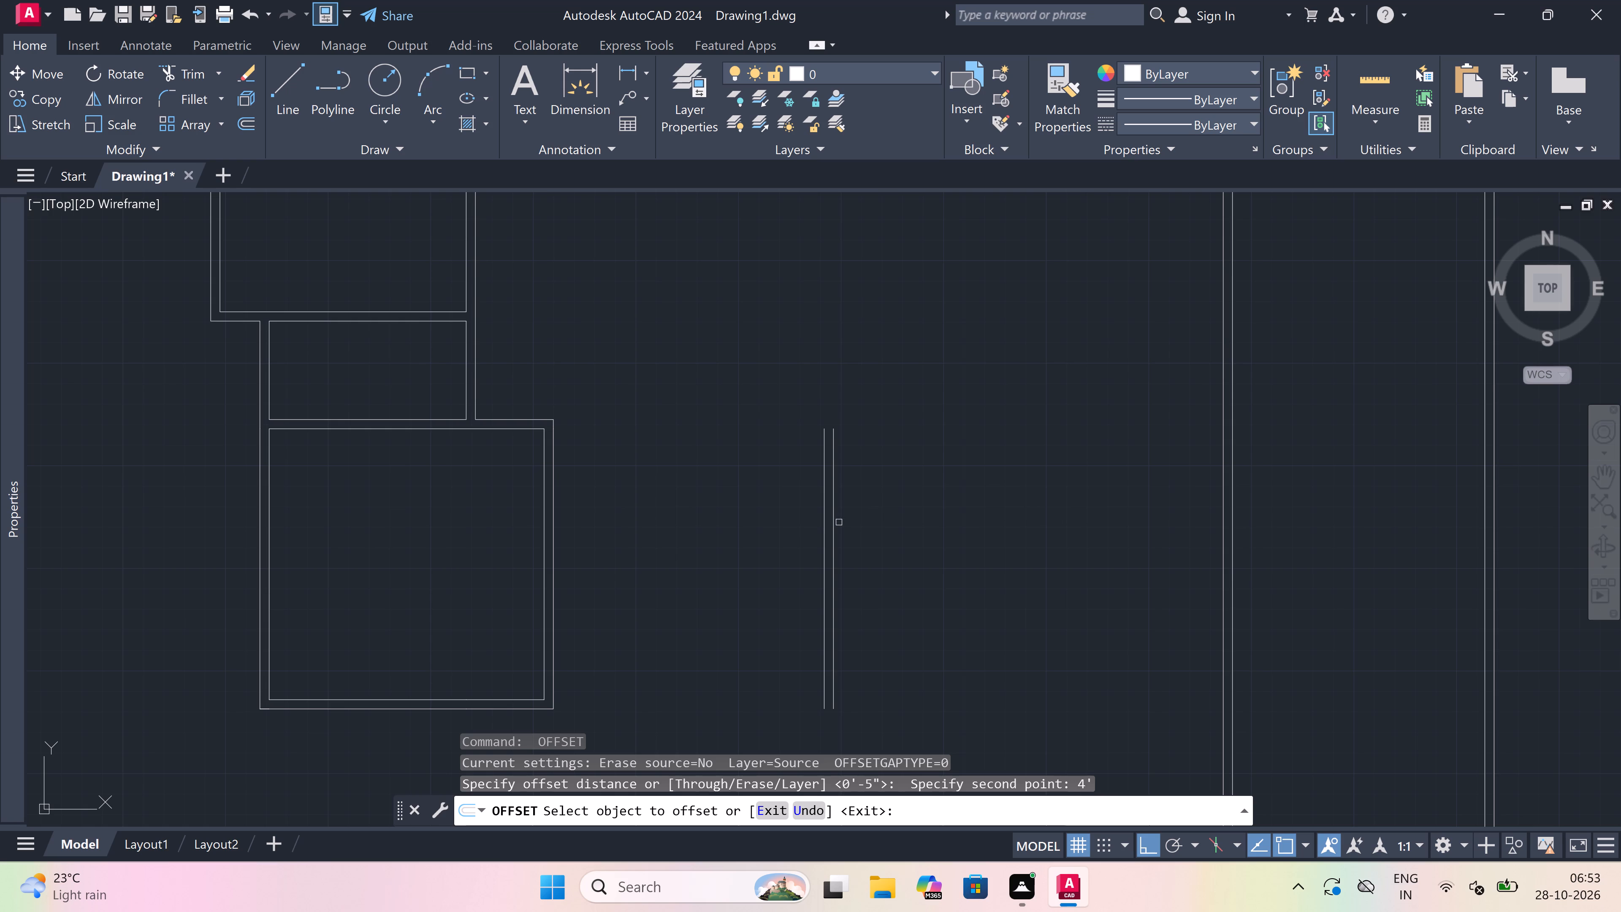
pyautogui.moveTo(834, 524); pyautogui.dragTo(873, 529)
pyautogui.click(914, 529)
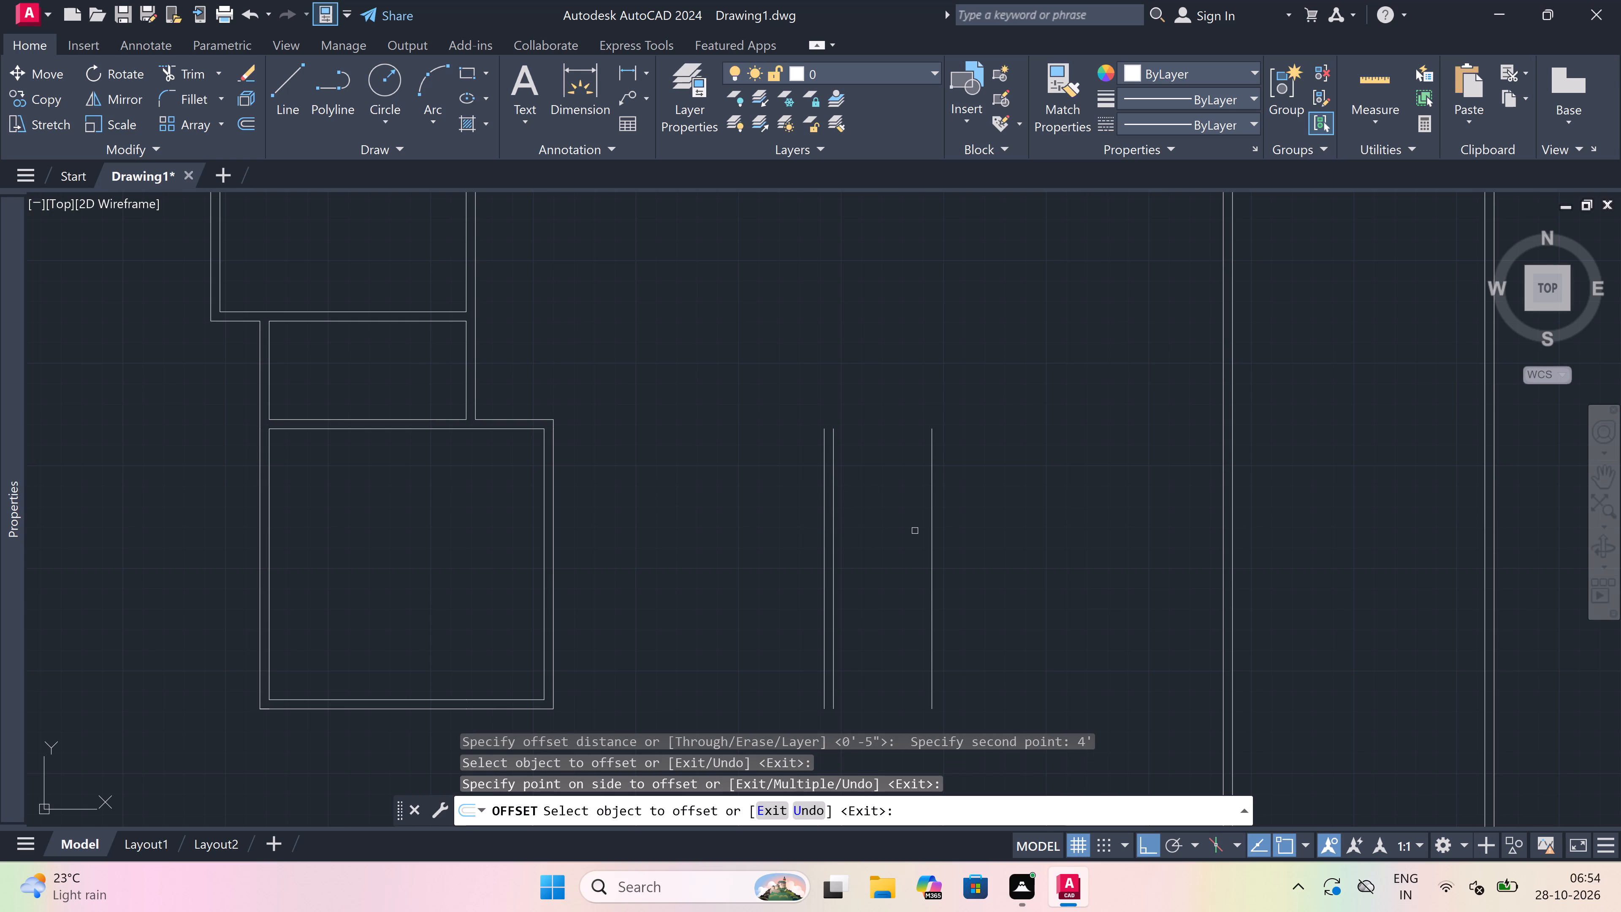
pyautogui.press('Escape')
# Offset the vertical line at the 4' spacing 4.5" to the right to form the second wall's thickness.
pyautogui.press('space')
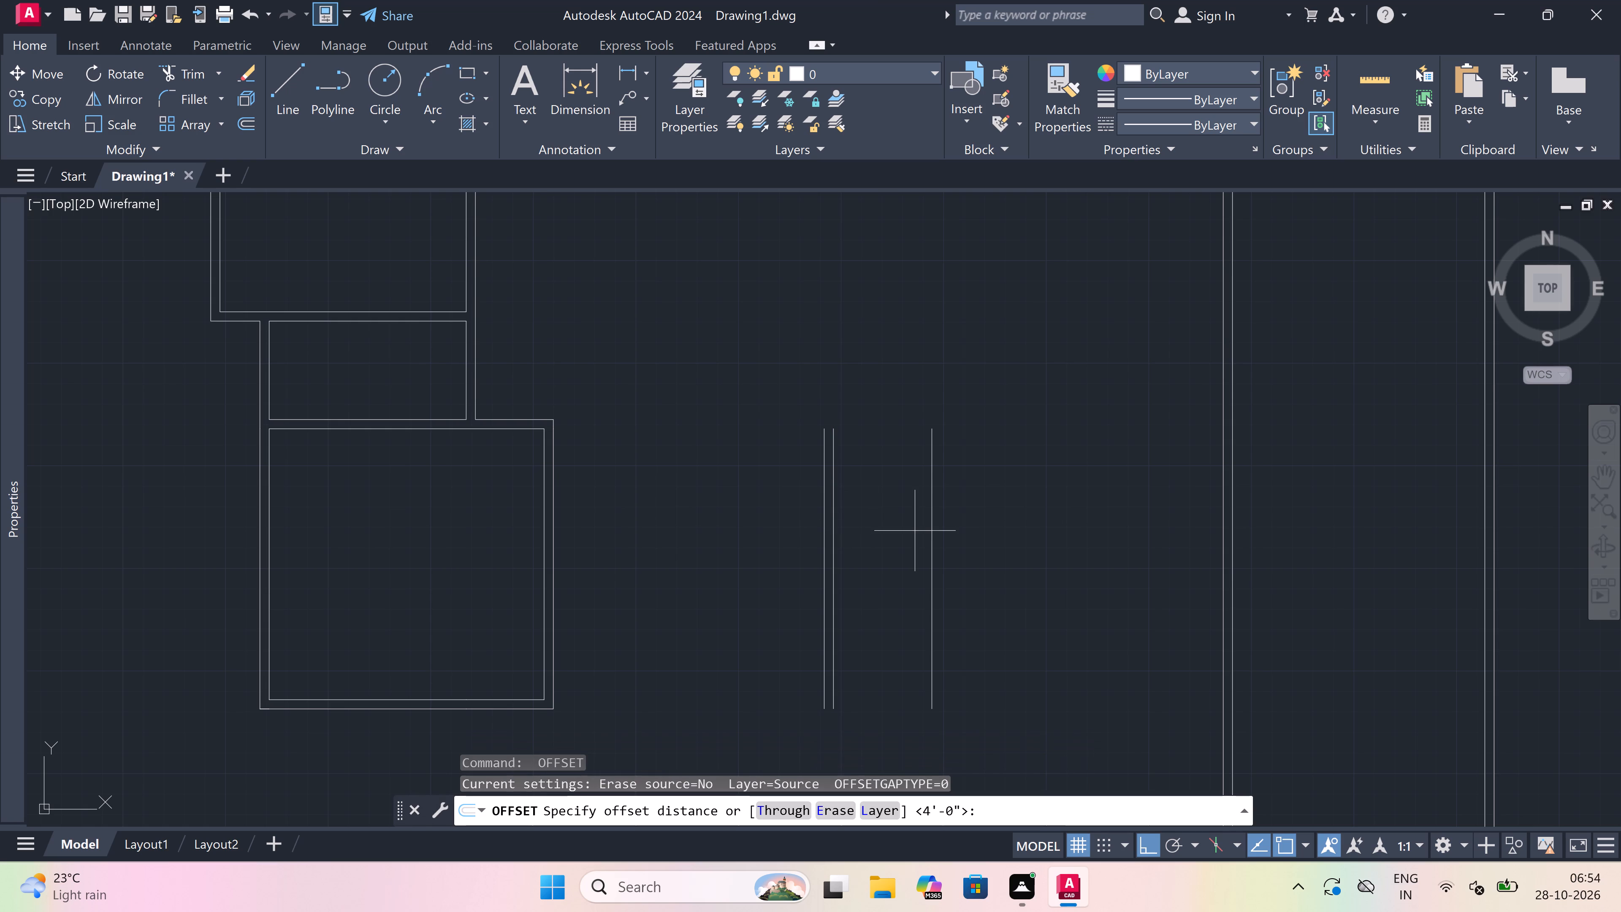
pyautogui.moveTo(927, 544); pyautogui.dragTo(934, 544)
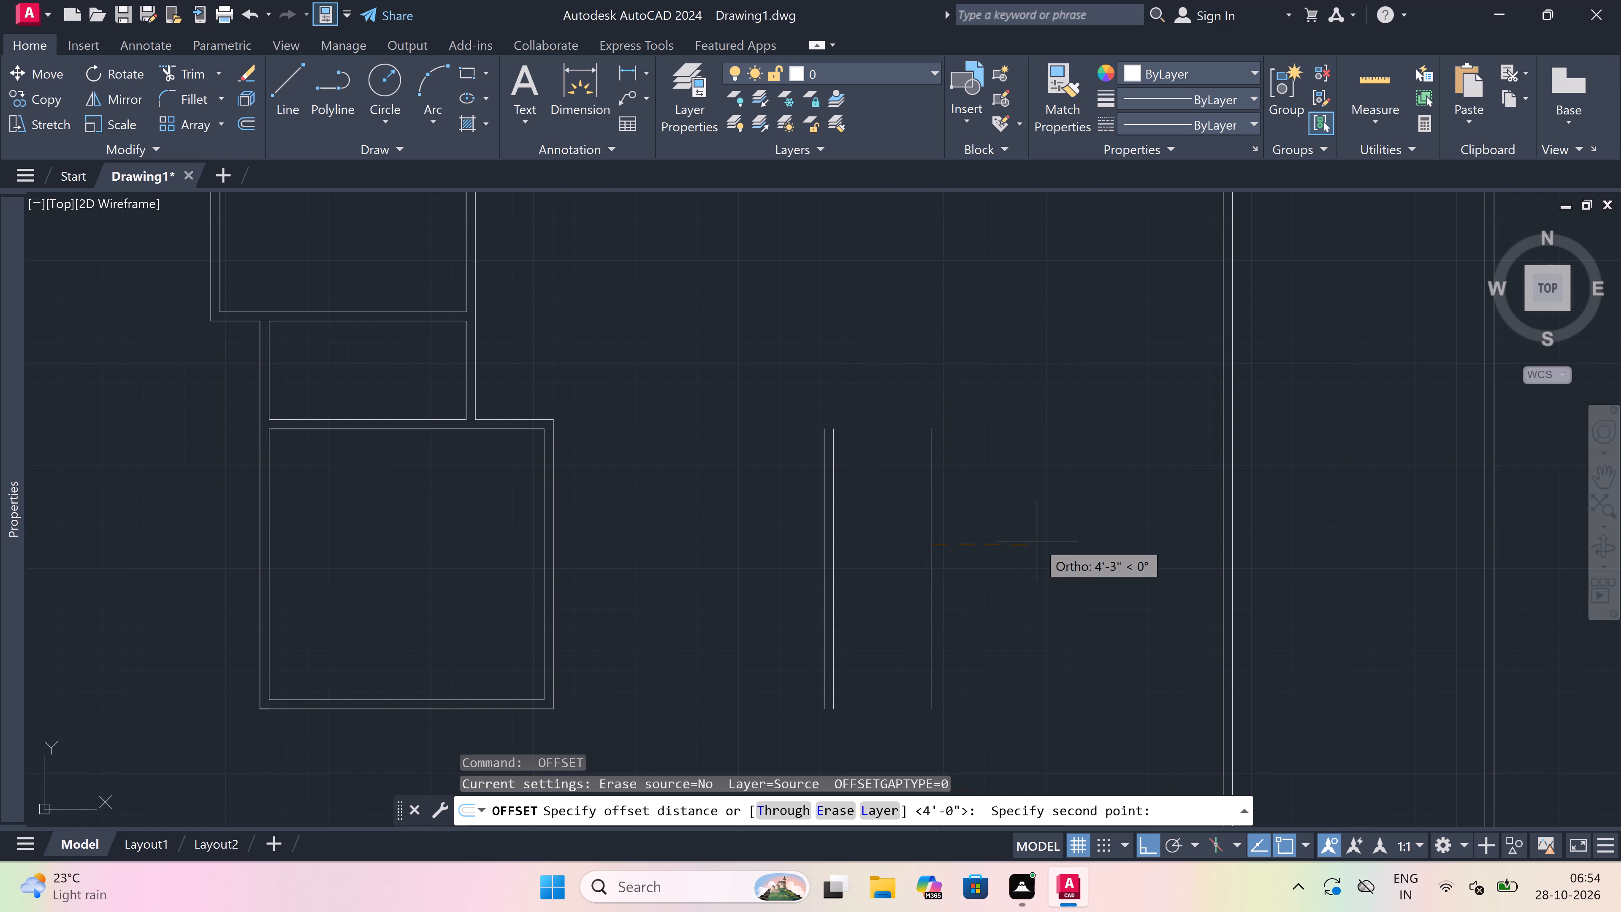
pyautogui.write('4.')
pyautogui.press('5')
pyautogui.hotkey('shift', '"')
pyautogui.press('space')
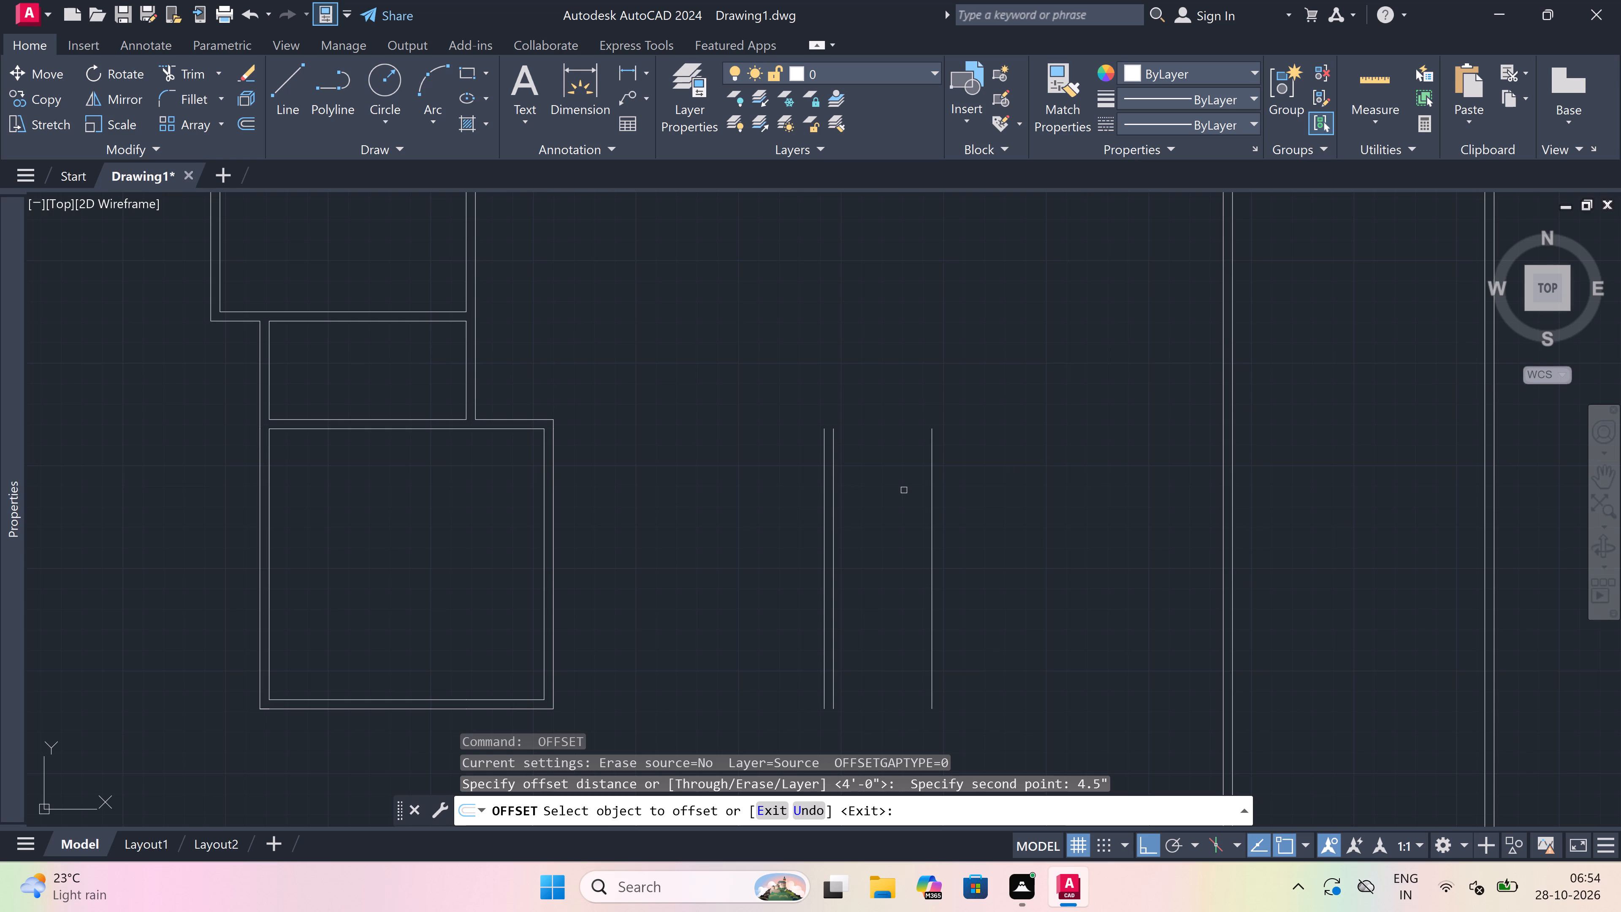
pyautogui.moveTo(932, 483); pyautogui.dragTo(932, 482)
pyautogui.moveTo(932, 482); pyautogui.dragTo(976, 482)
pyautogui.click(996, 482)
pyautogui.press('Escape')
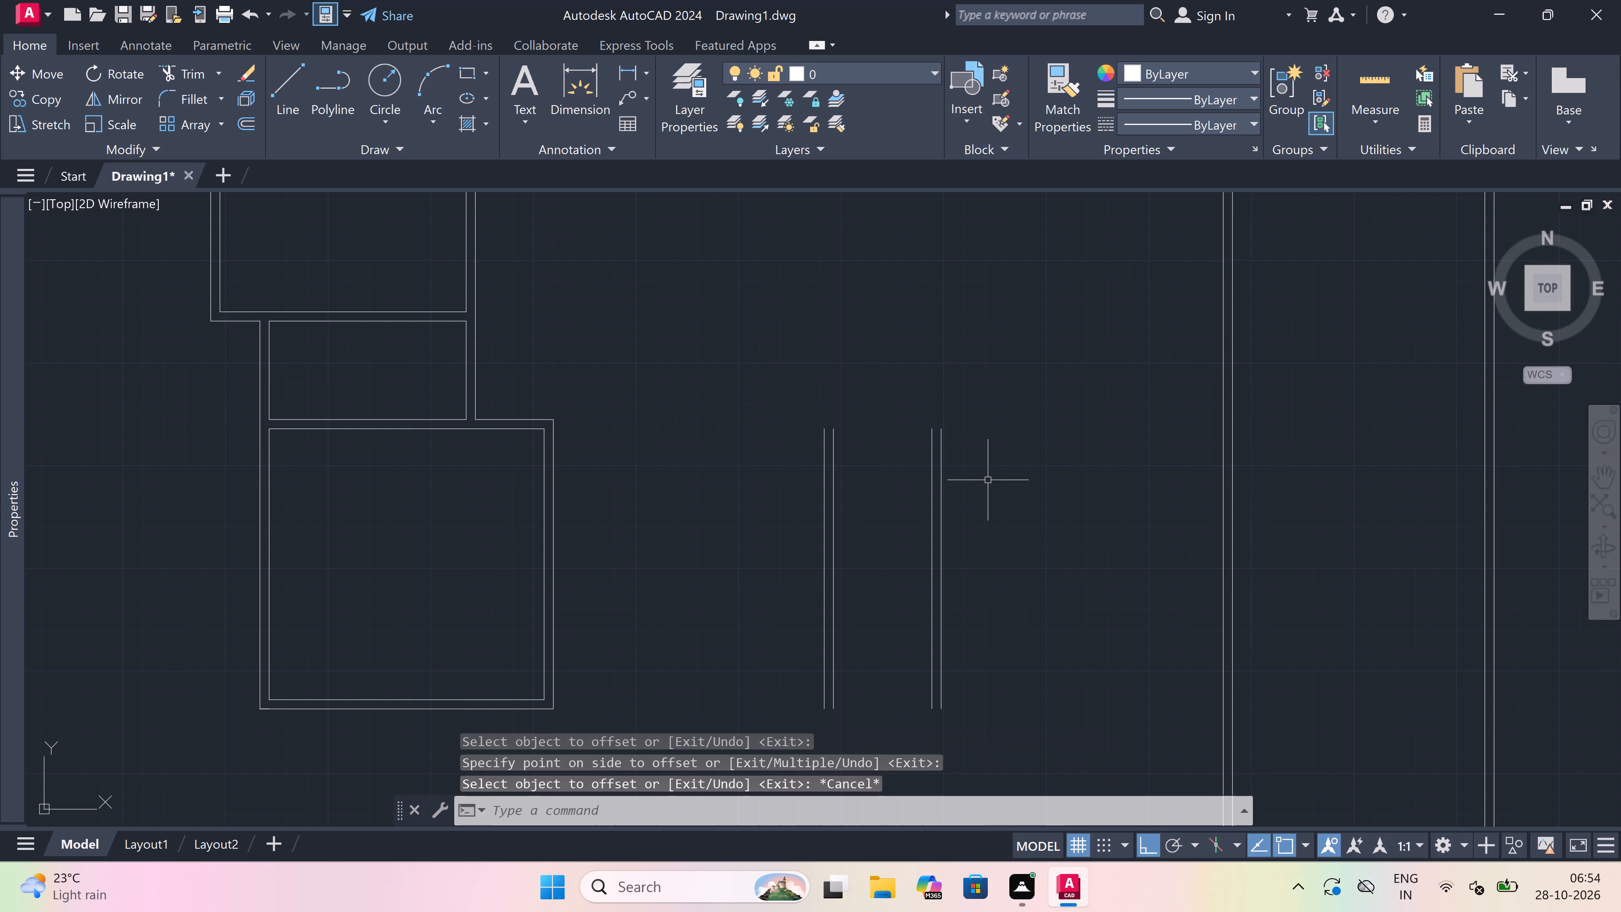
# Offset the second new wall's right face 11' to the right, toward the long vertical wall.
pyautogui.press('space')
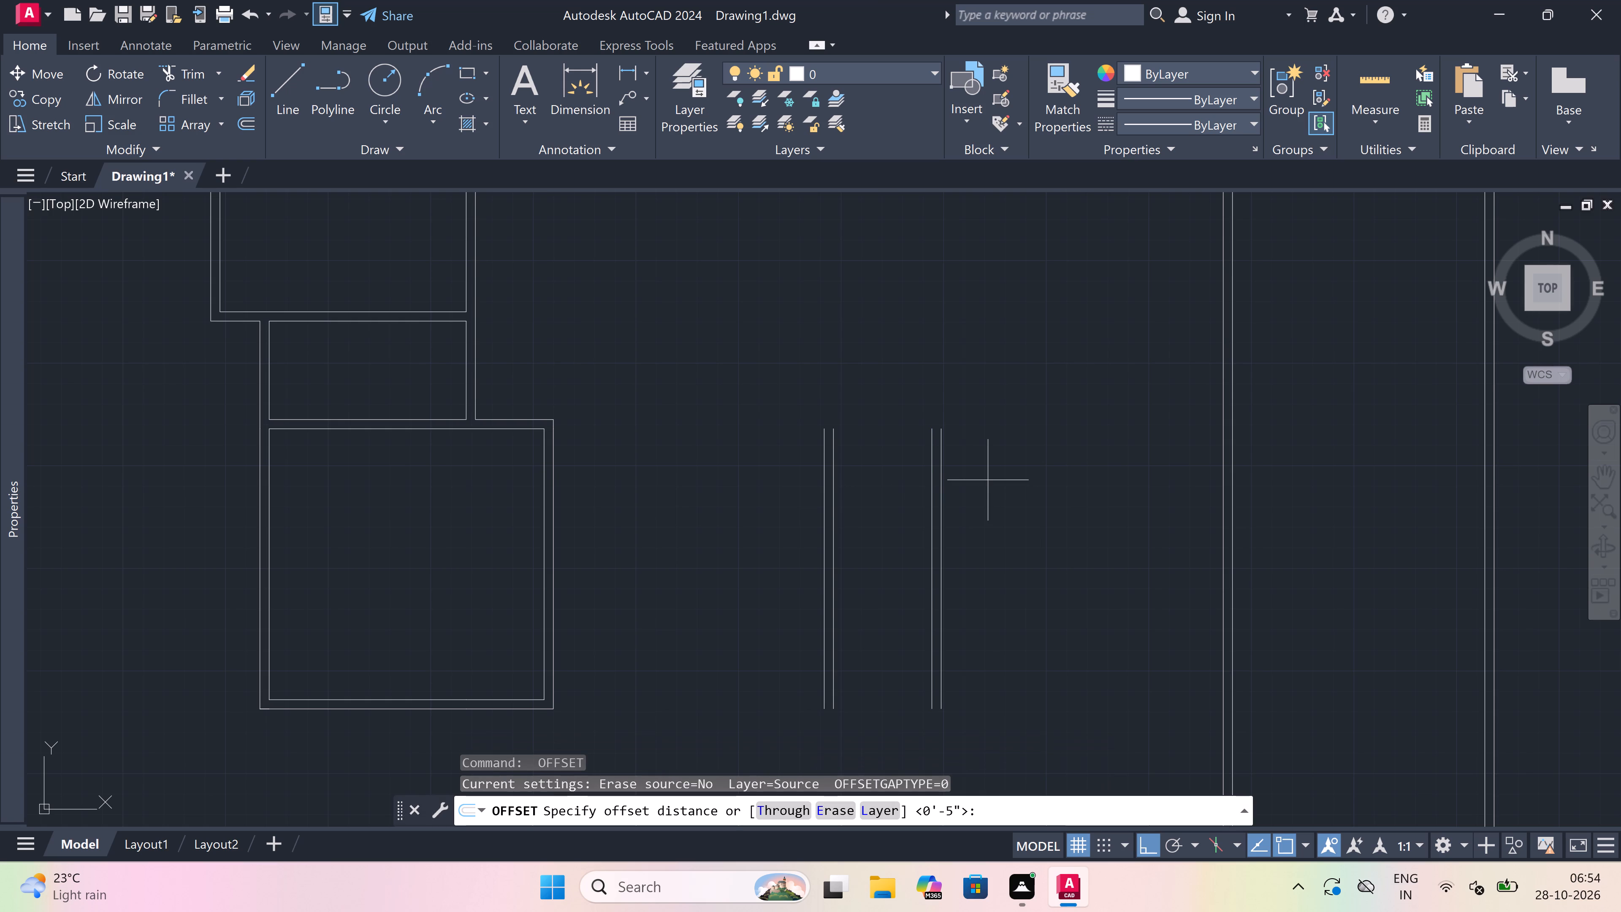
pyautogui.moveTo(948, 545); pyautogui.dragTo(968, 544)
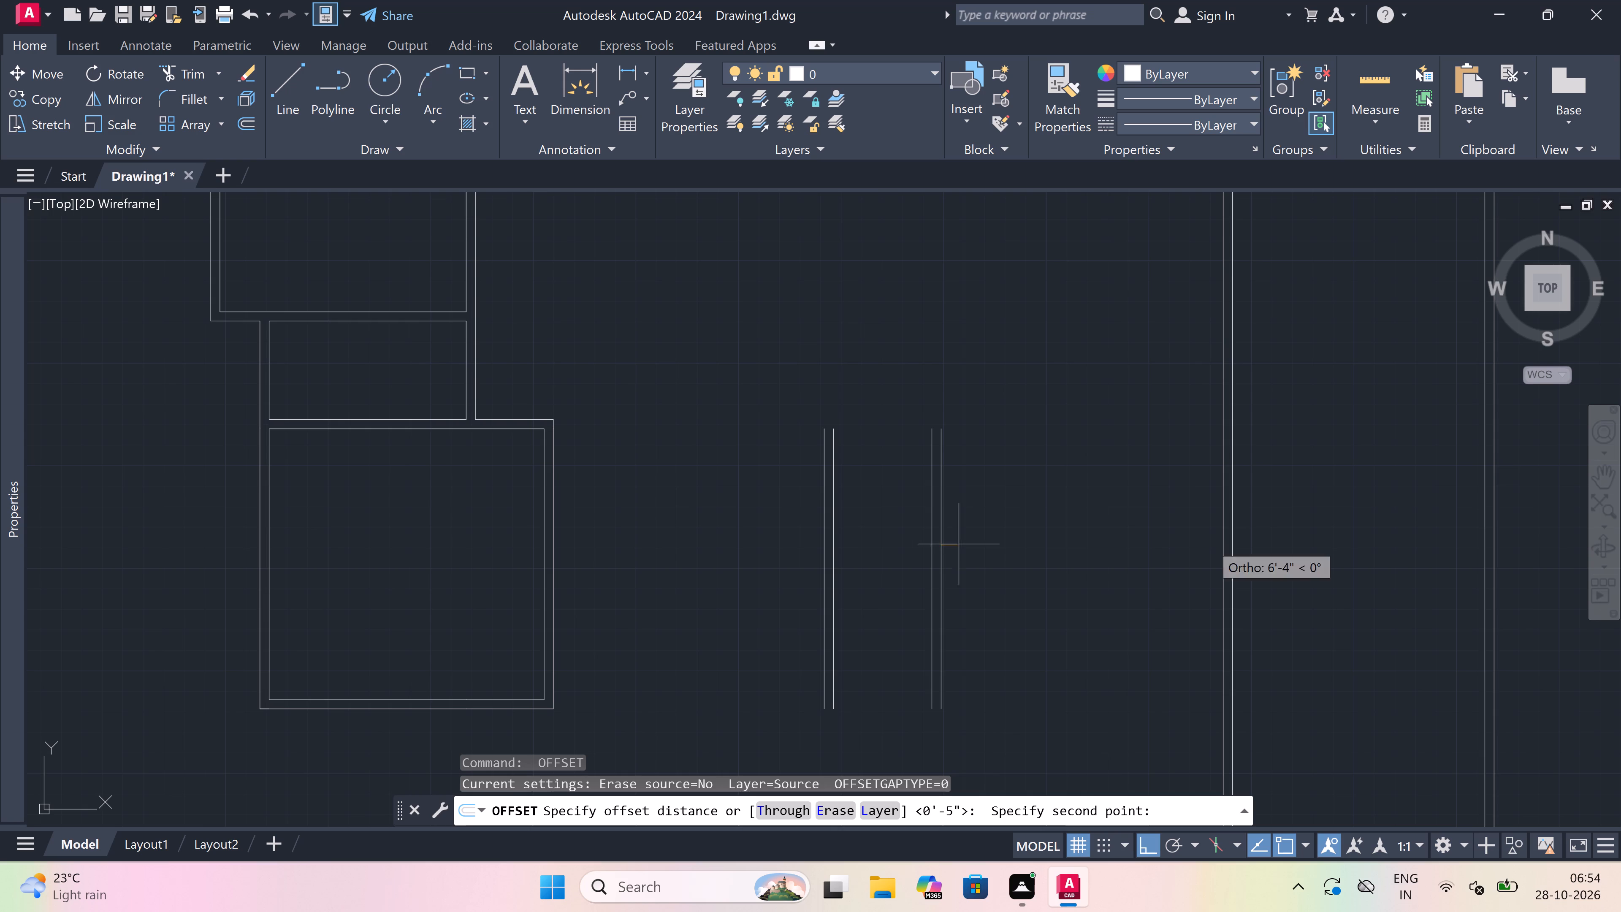
pyautogui.write("11'")
pyautogui.press('space')
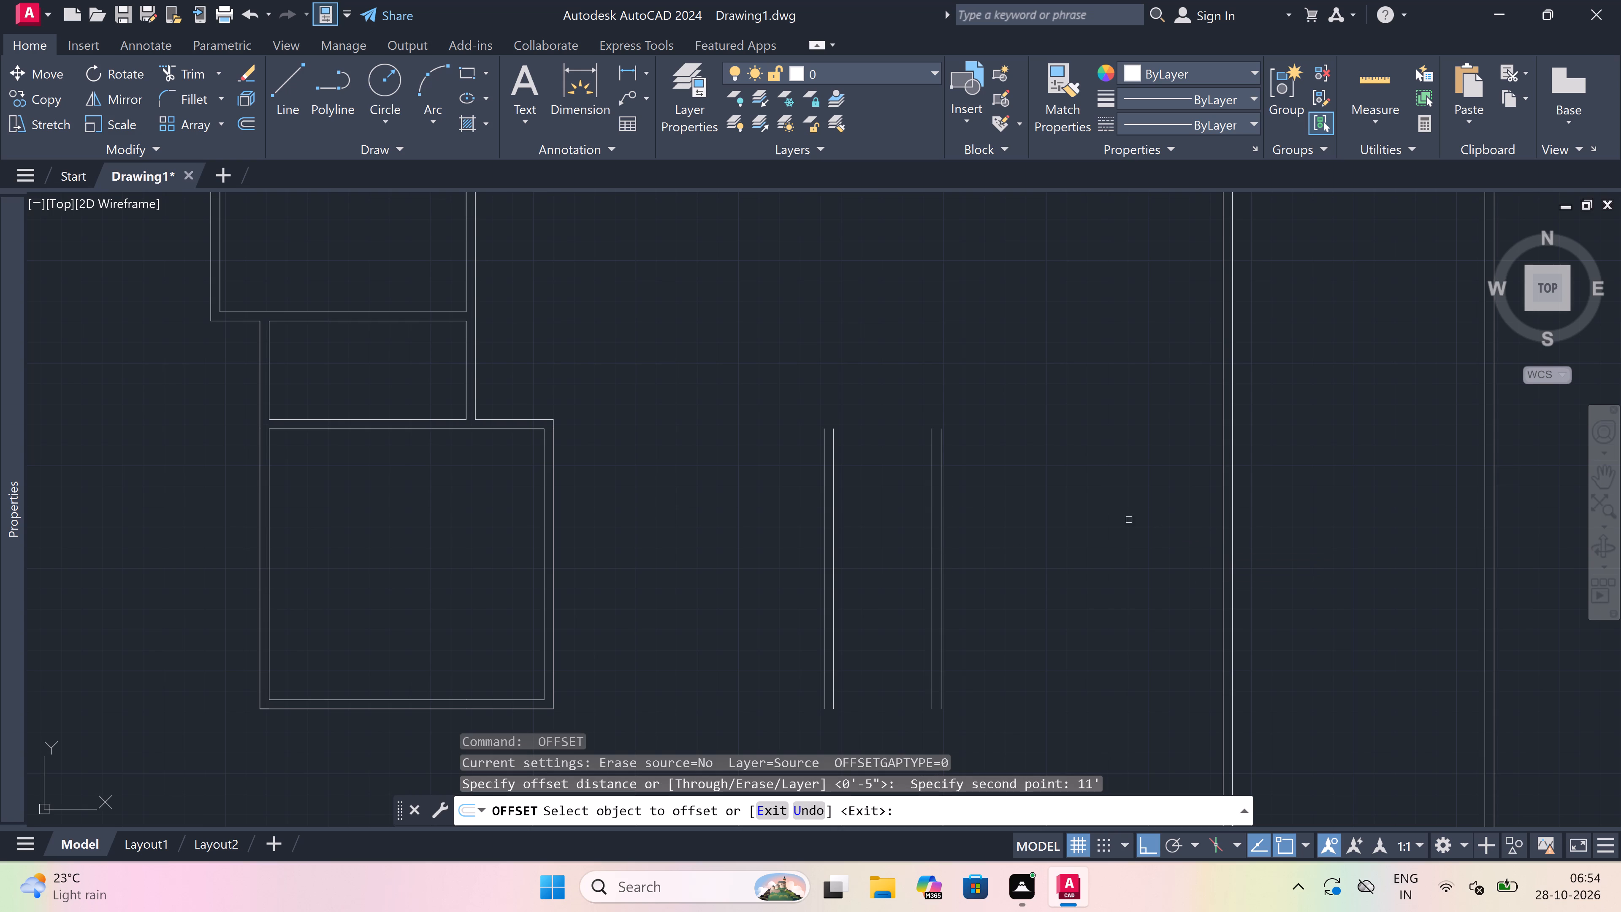
pyautogui.moveTo(942, 499); pyautogui.dragTo(974, 502)
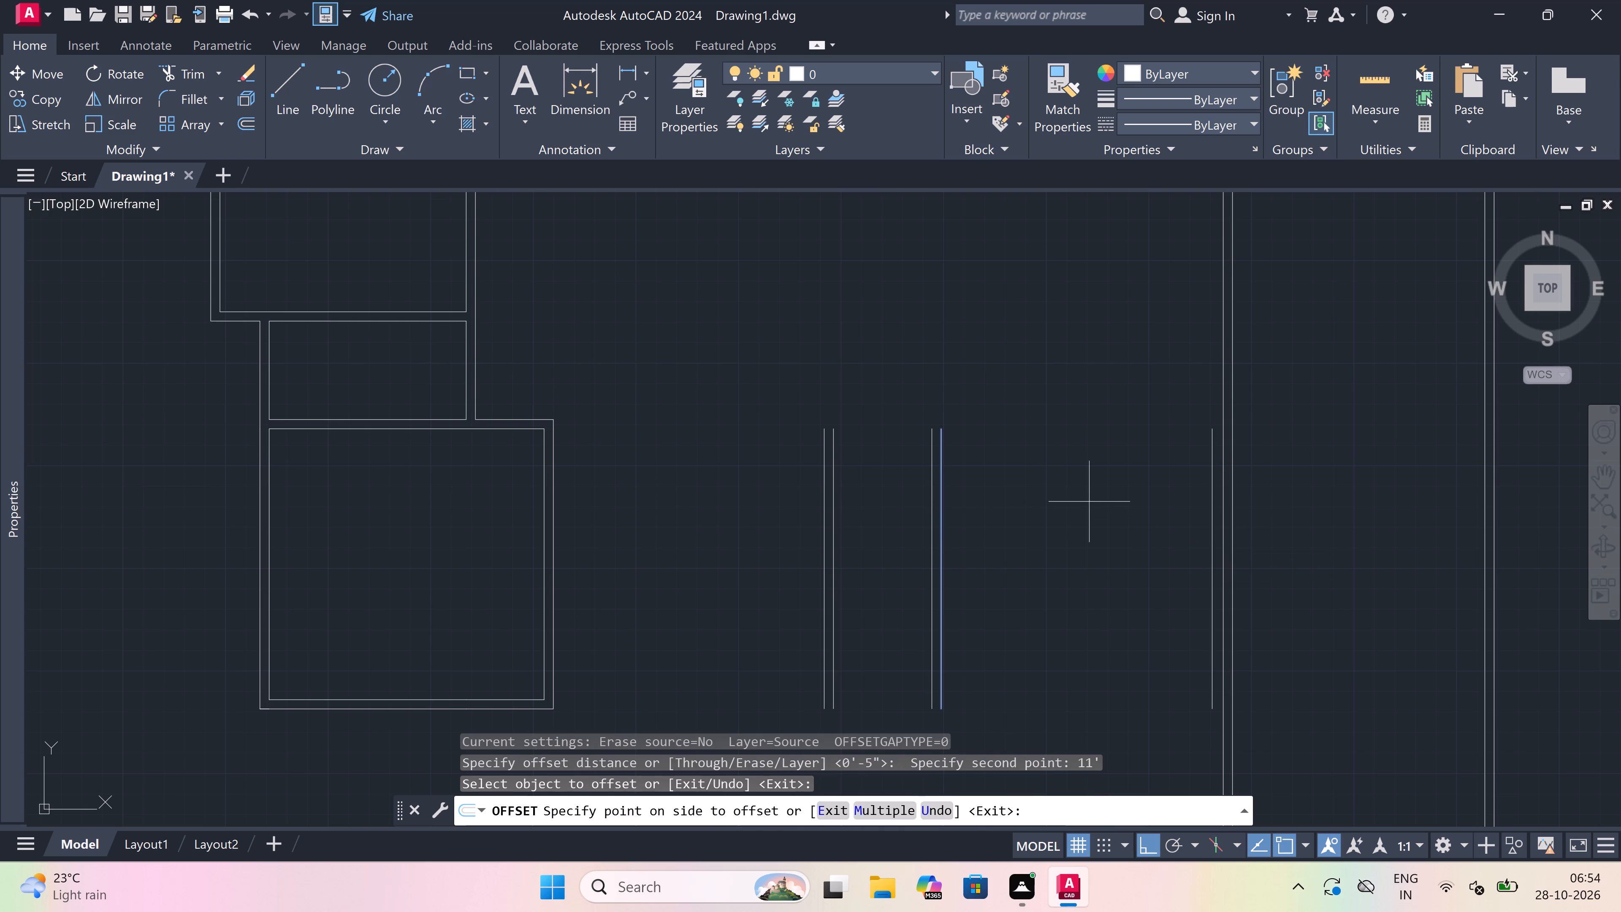
pyautogui.click(1132, 502)
pyautogui.press('Escape')
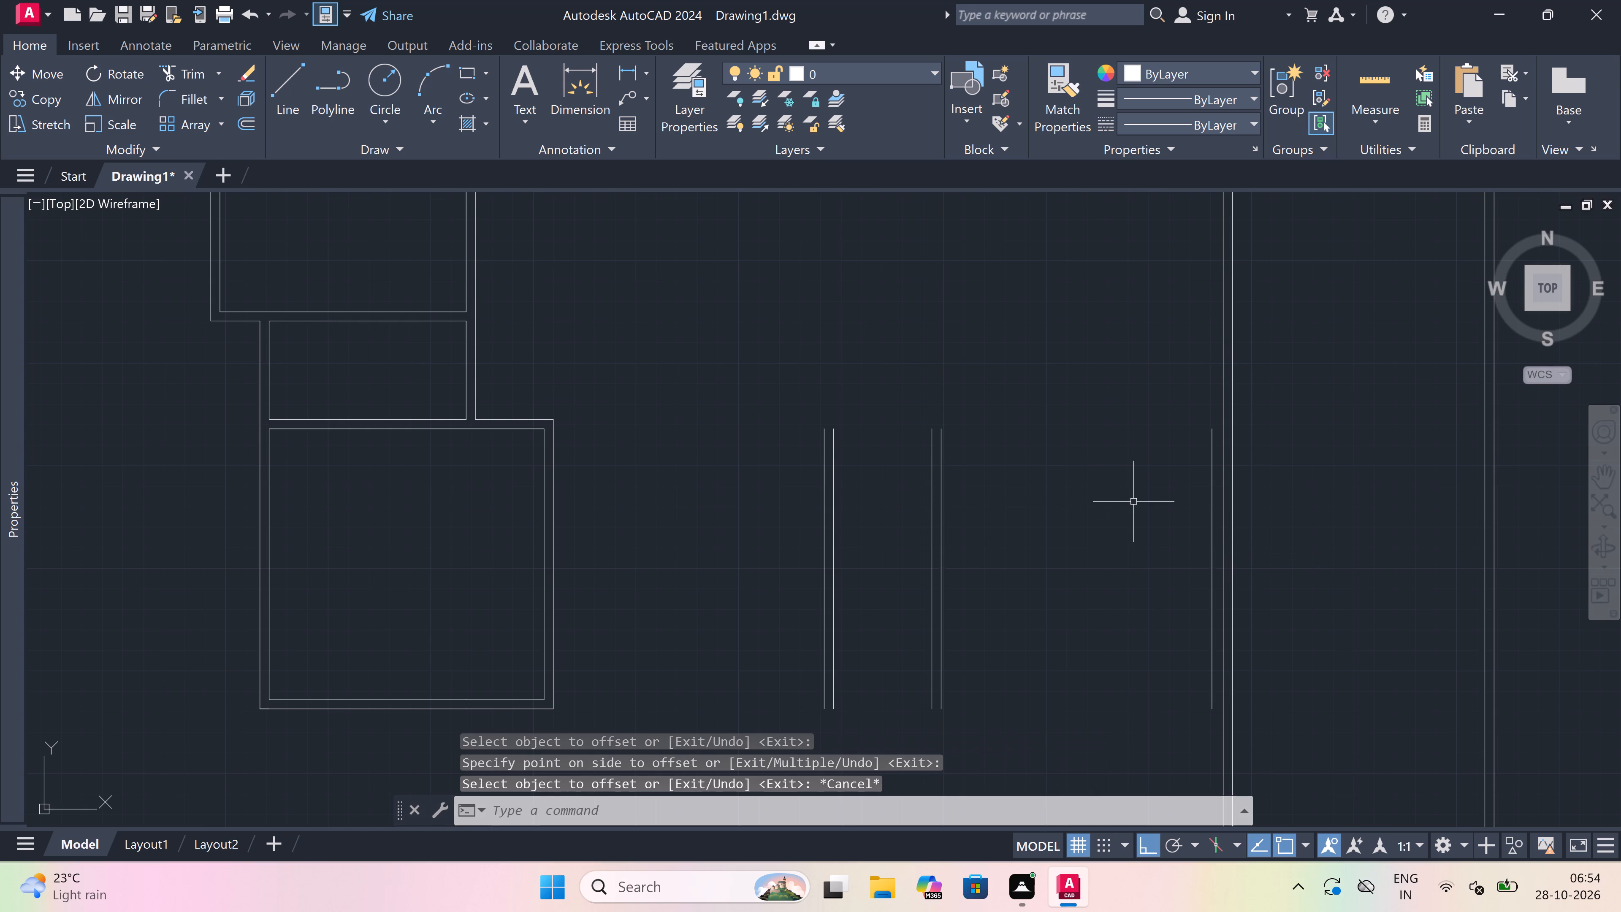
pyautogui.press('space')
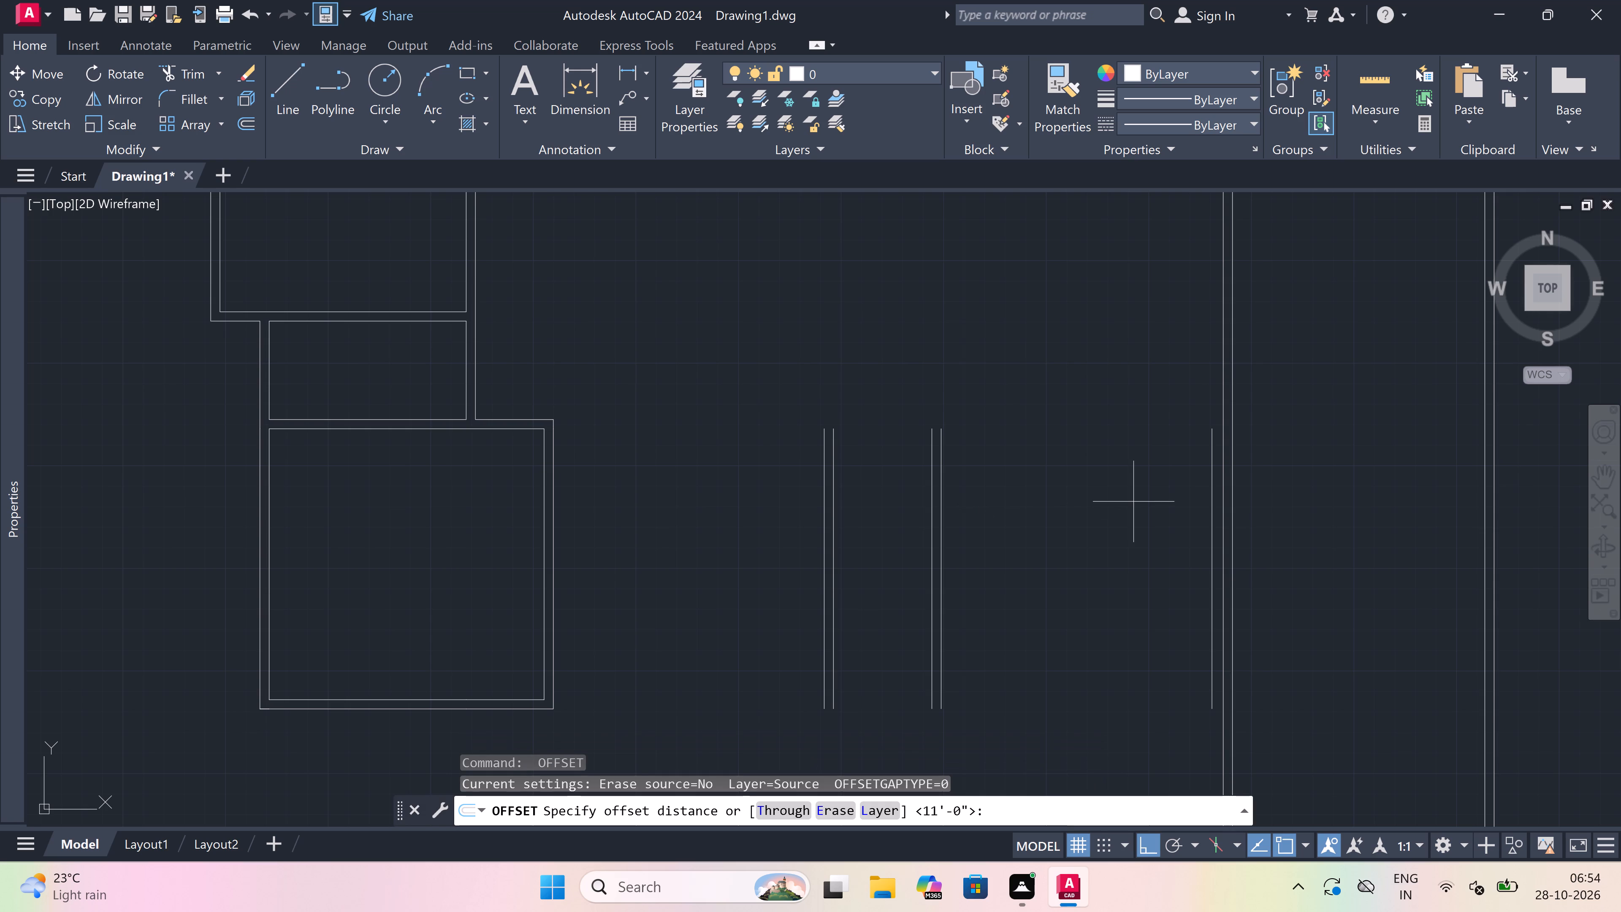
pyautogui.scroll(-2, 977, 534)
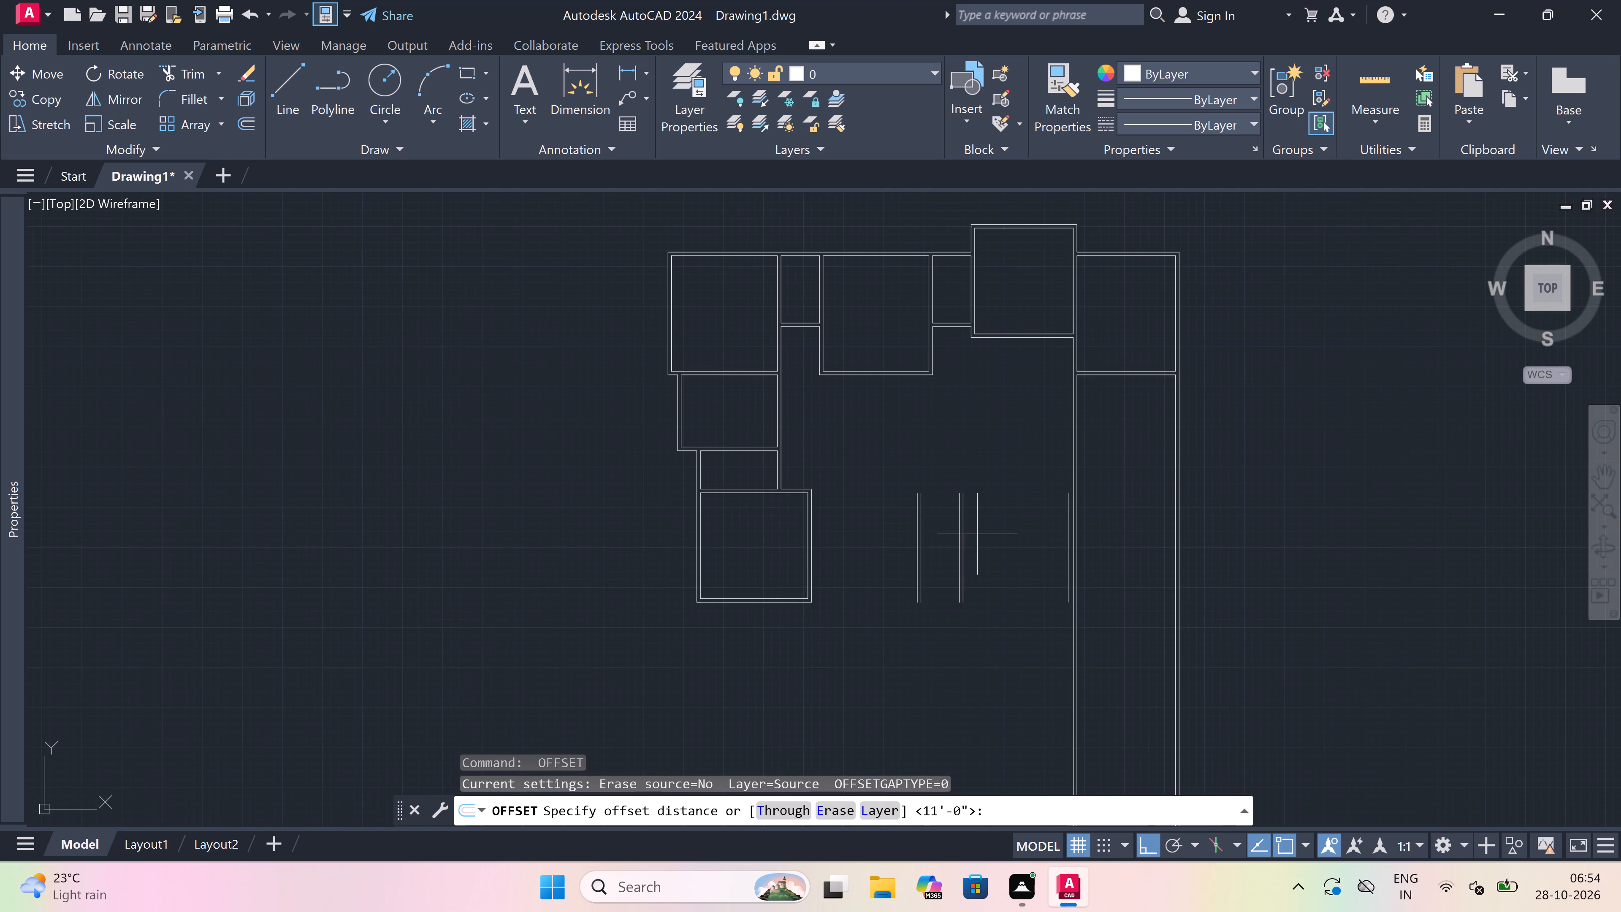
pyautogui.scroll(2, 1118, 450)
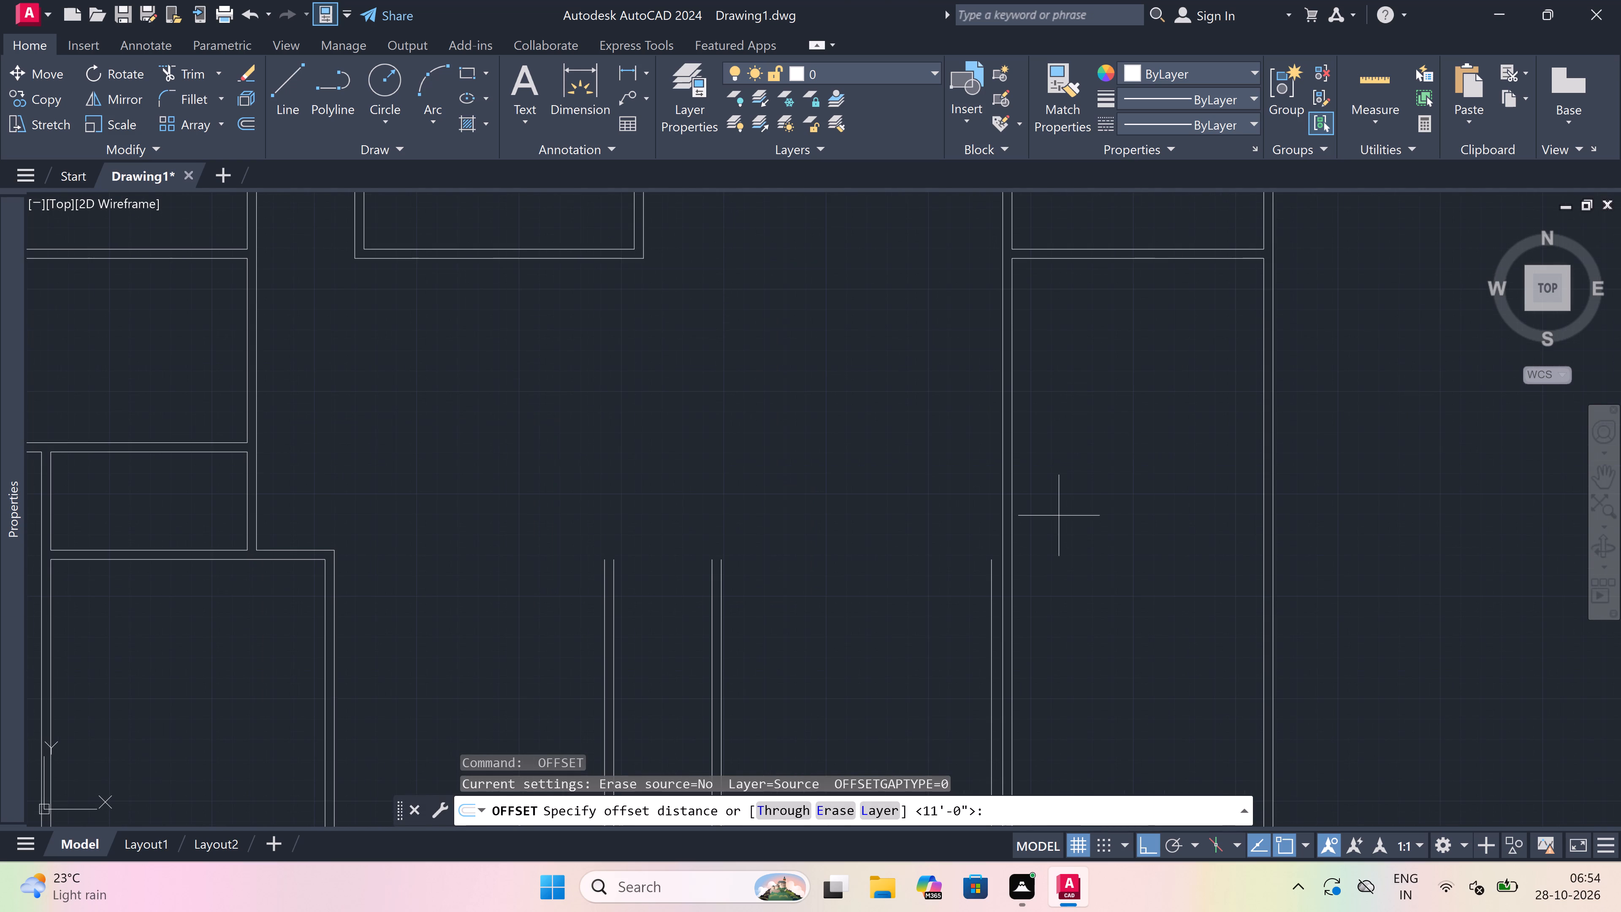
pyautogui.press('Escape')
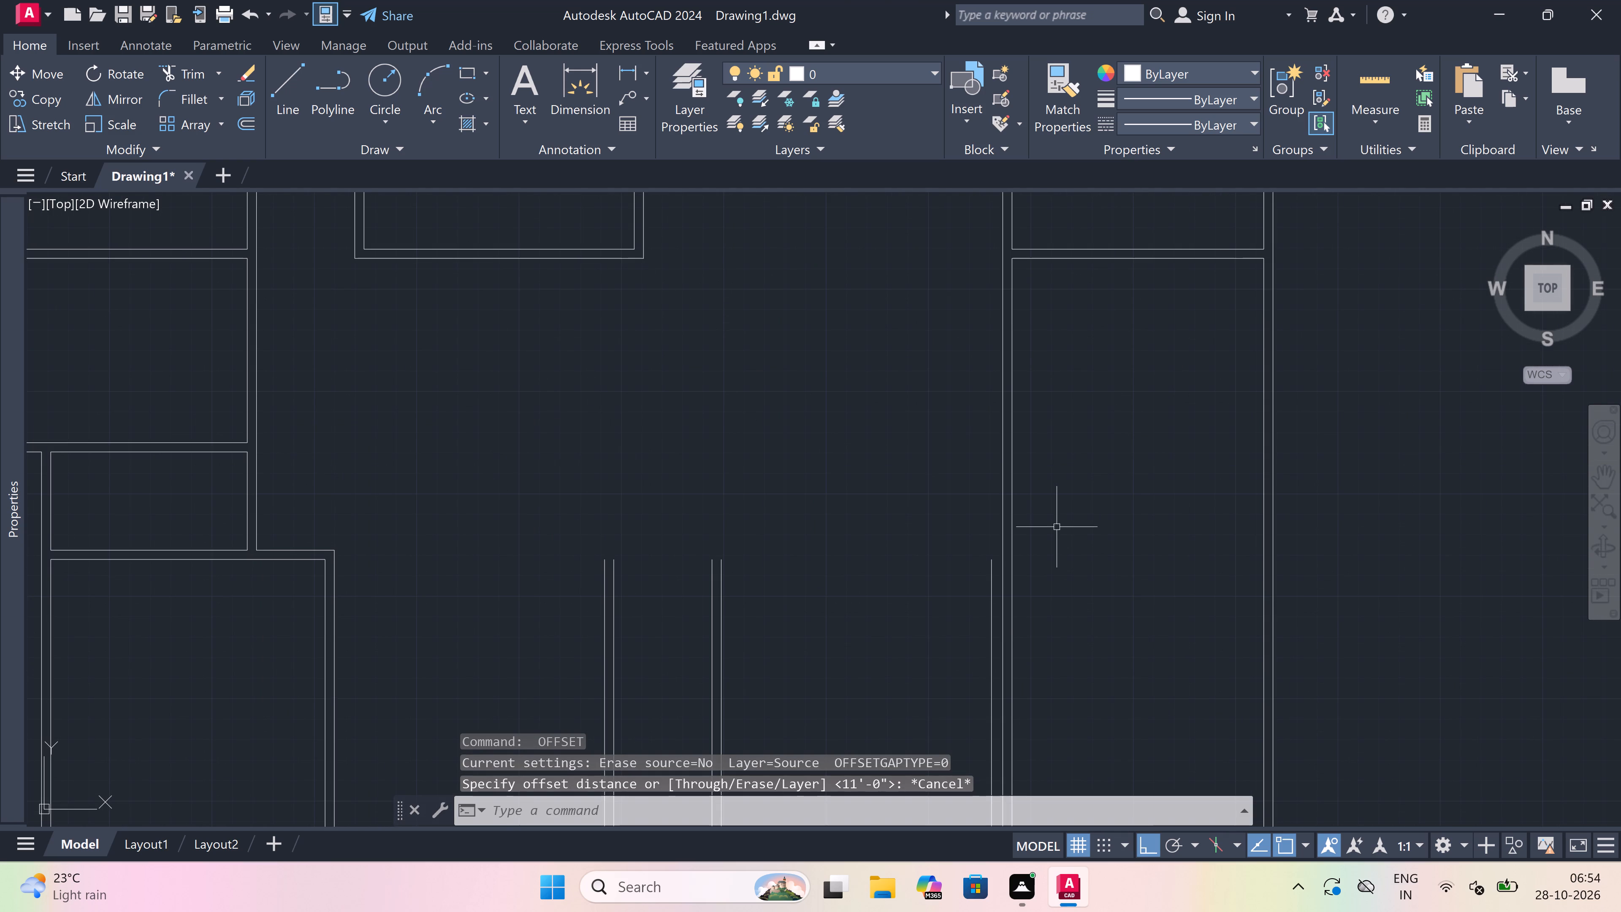
# Delete the single vertical line offset 11' from the second new wall, beside the long vertical wall.
pyautogui.scroll(1, 995, 606)
pyautogui.moveTo(995, 606); pyautogui.dragTo(992, 606)
pyautogui.click(840, 634)
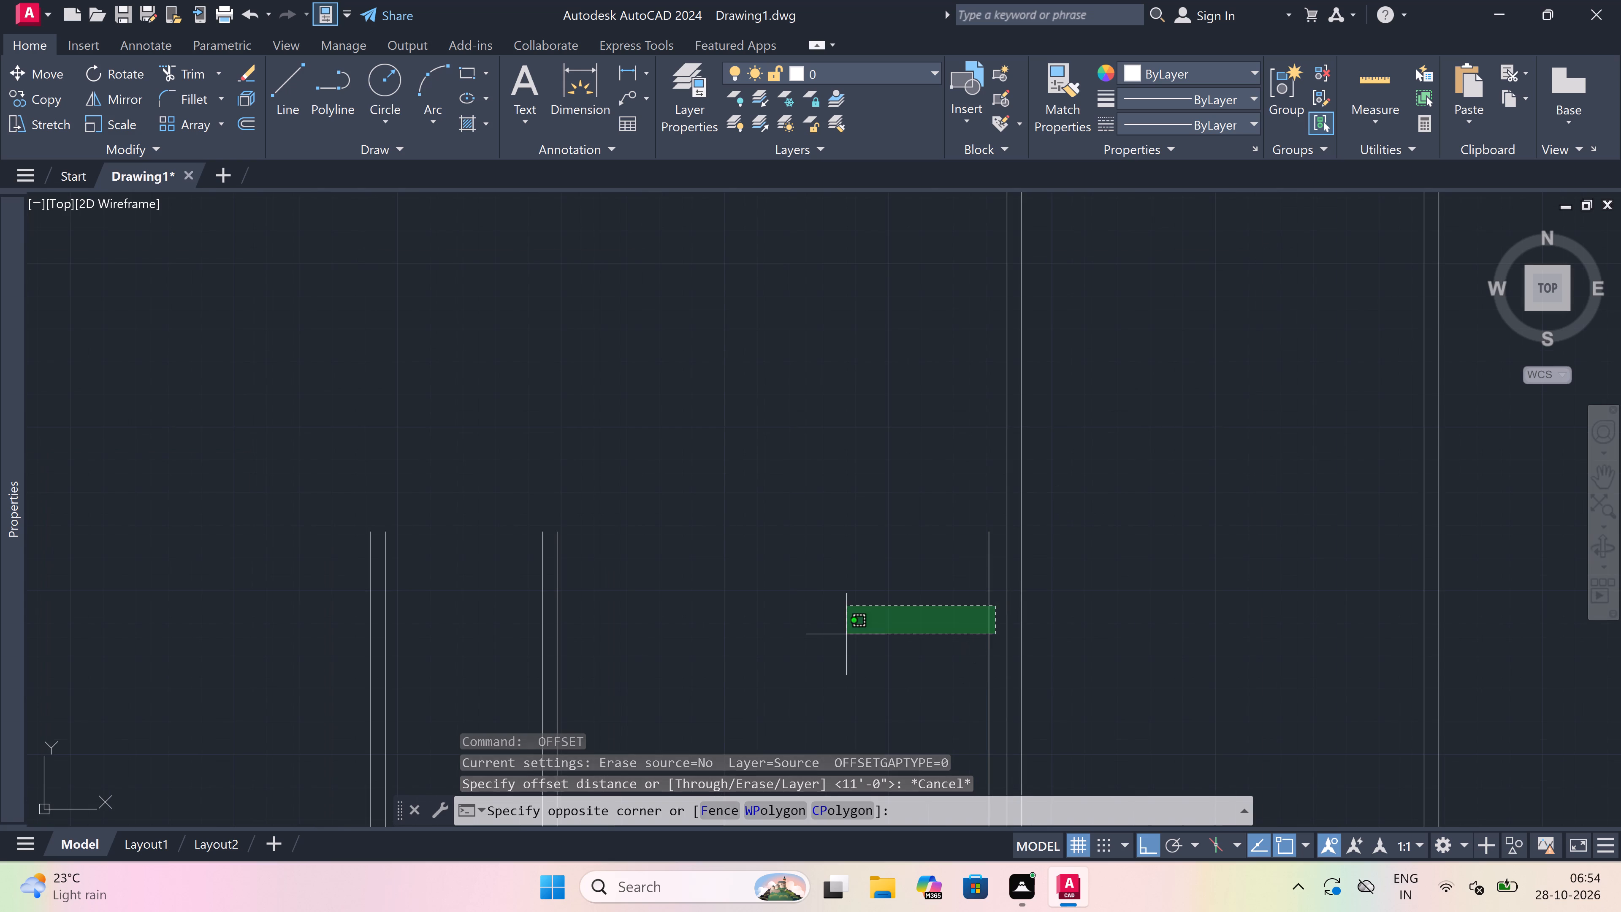
pyautogui.press('Delete')
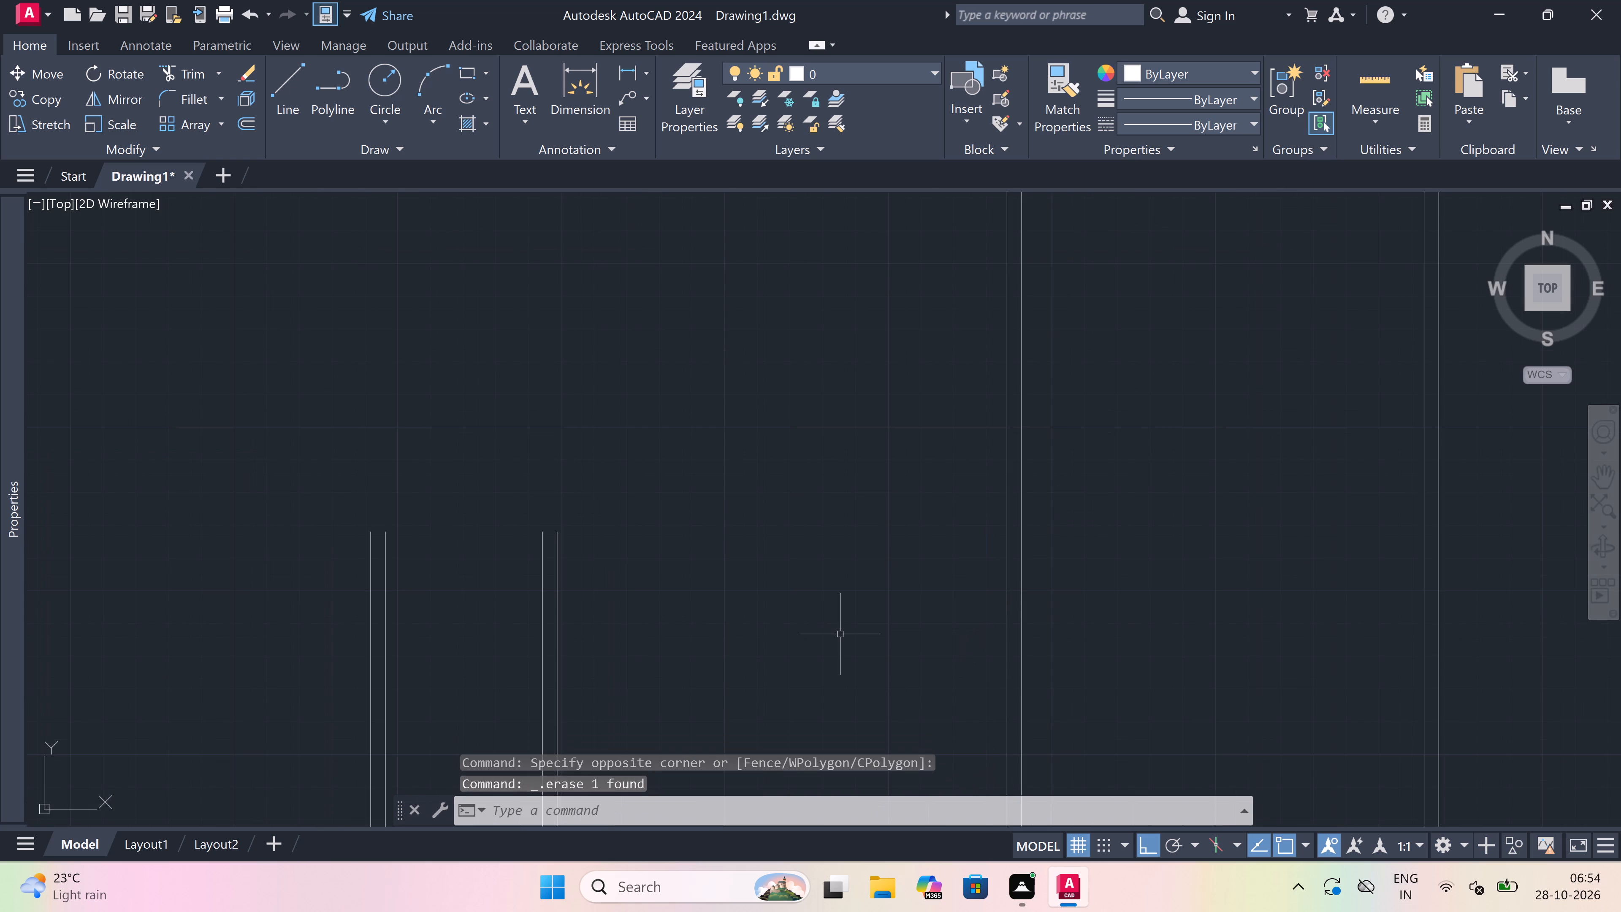
# Extend the lower-left room's two bottom wall lines right to the first new vertical wall.
pyautogui.scroll(-5, 855, 632)
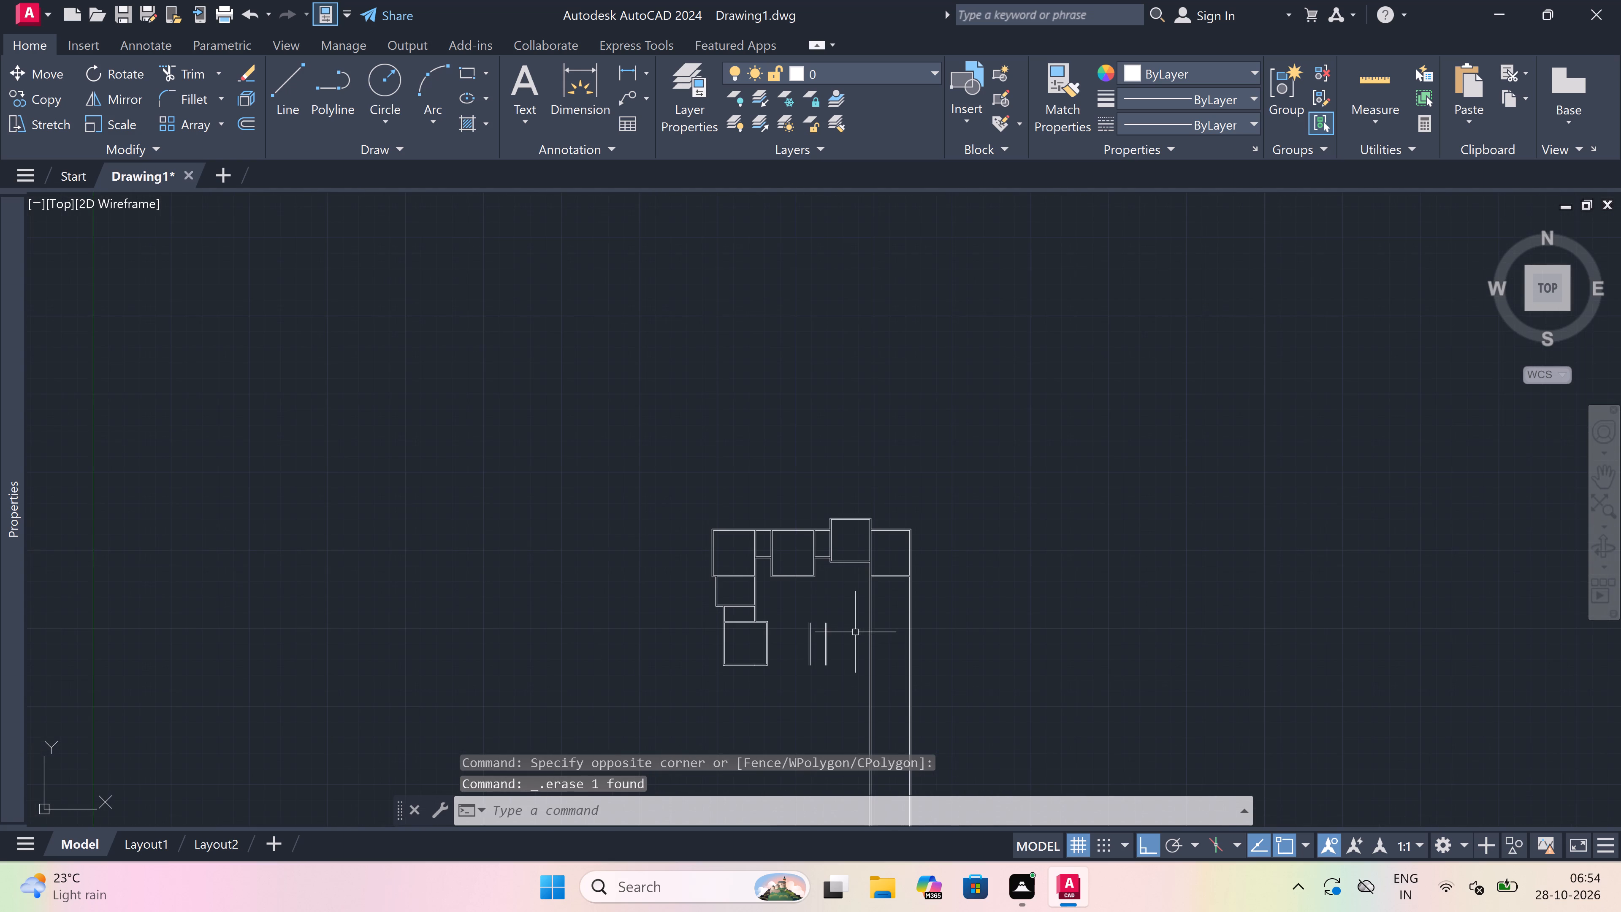
pyautogui.scroll(2, 793, 687)
pyautogui.write('ex')
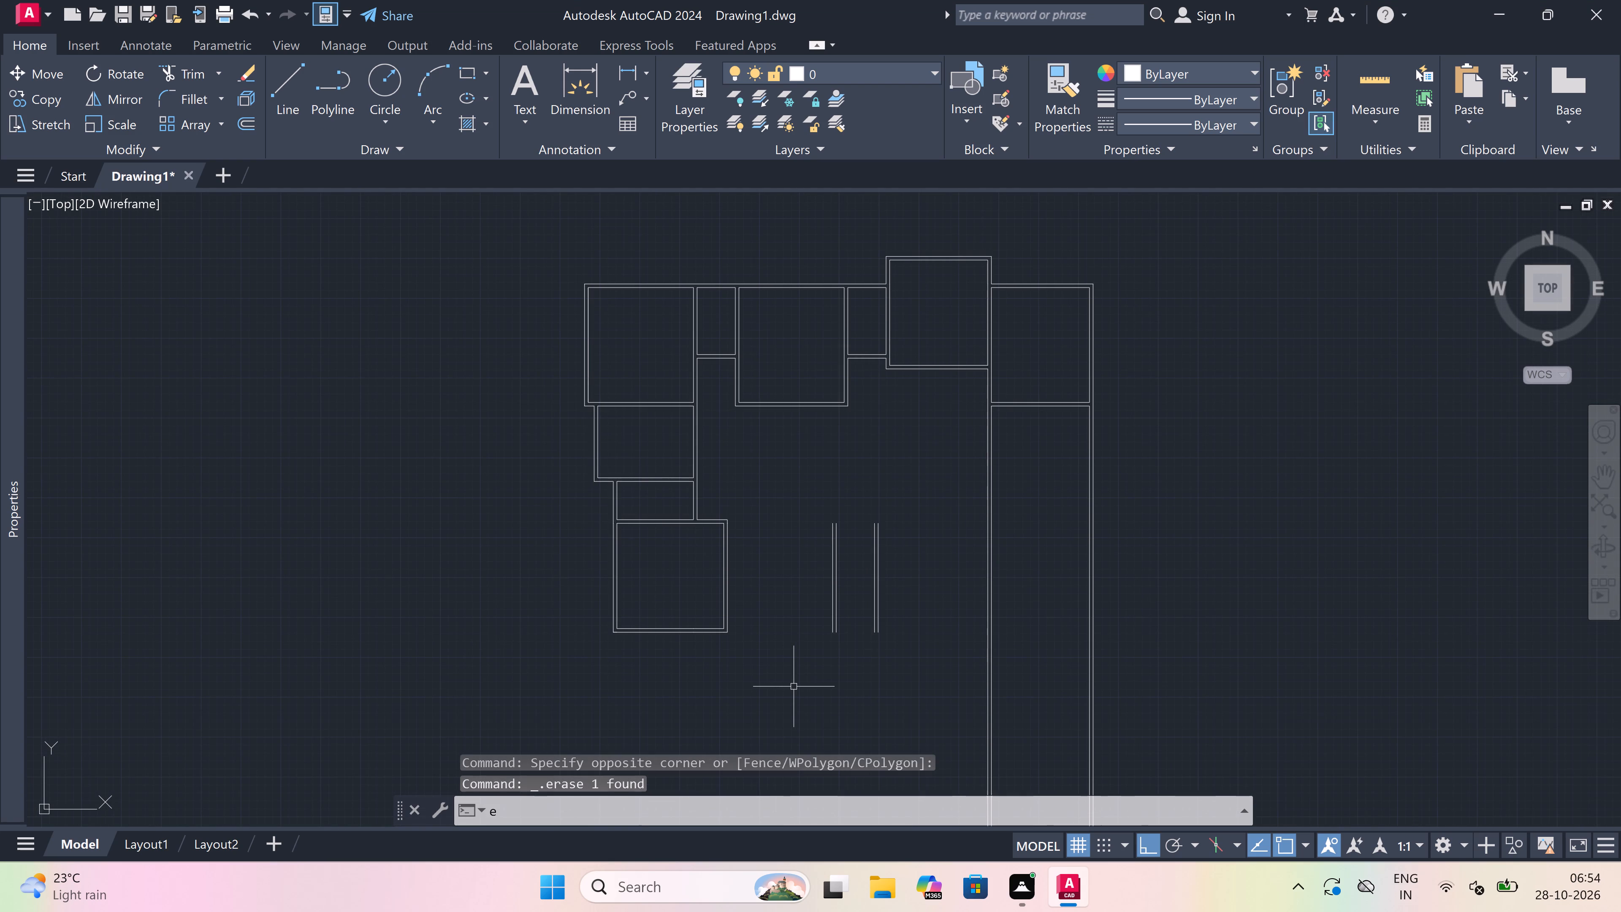
pyautogui.press('space')
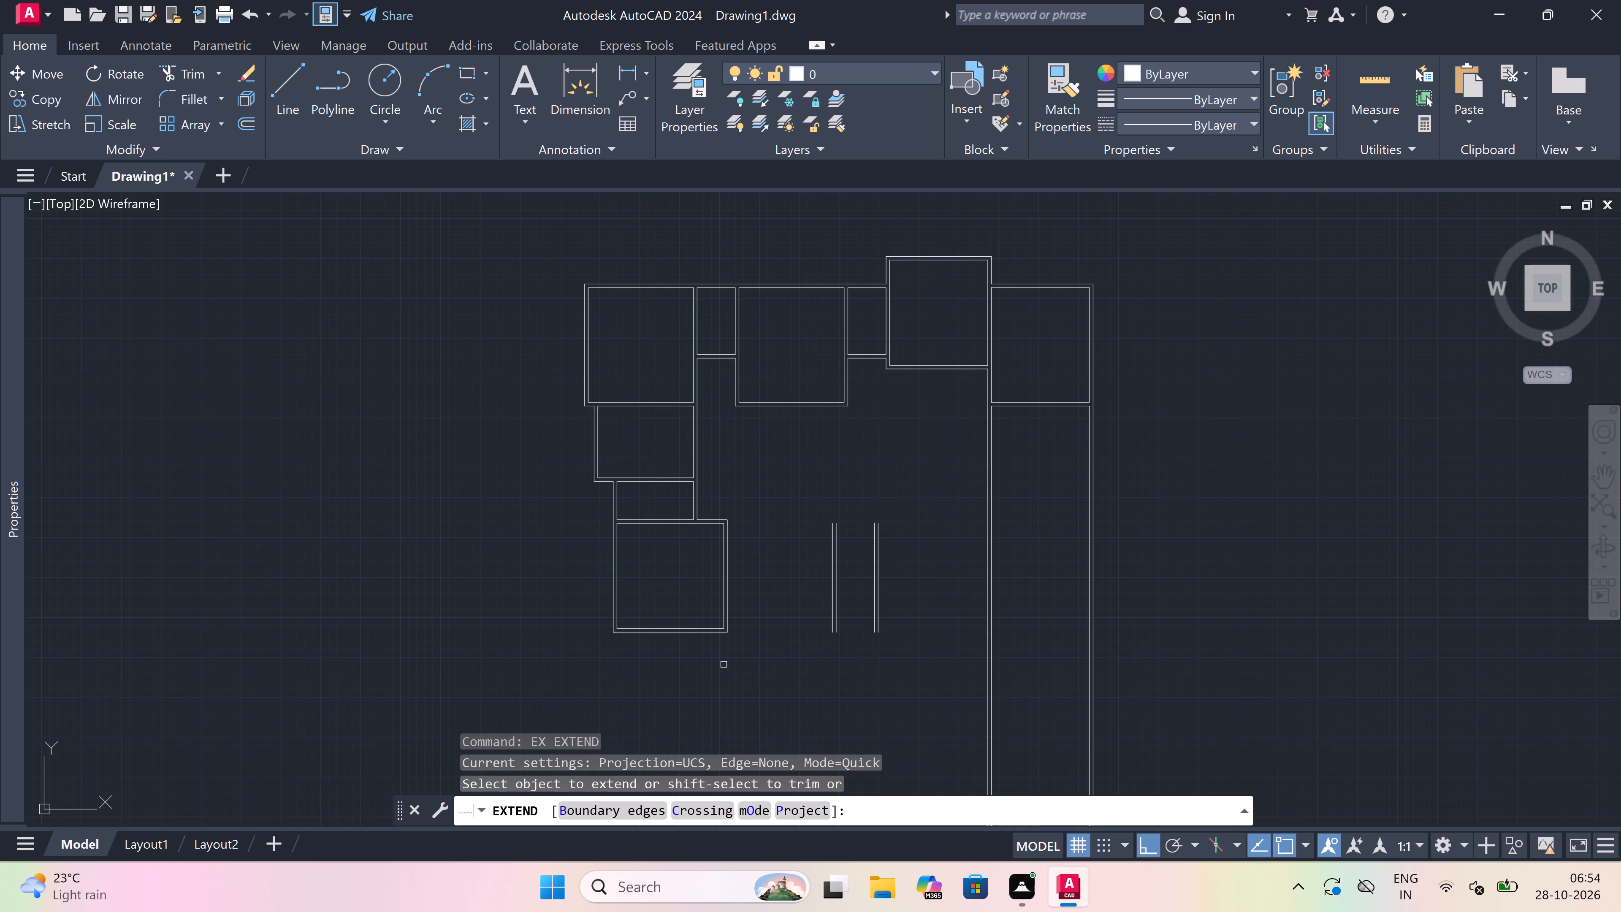
pyautogui.moveTo(692, 619); pyautogui.dragTo(693, 622)
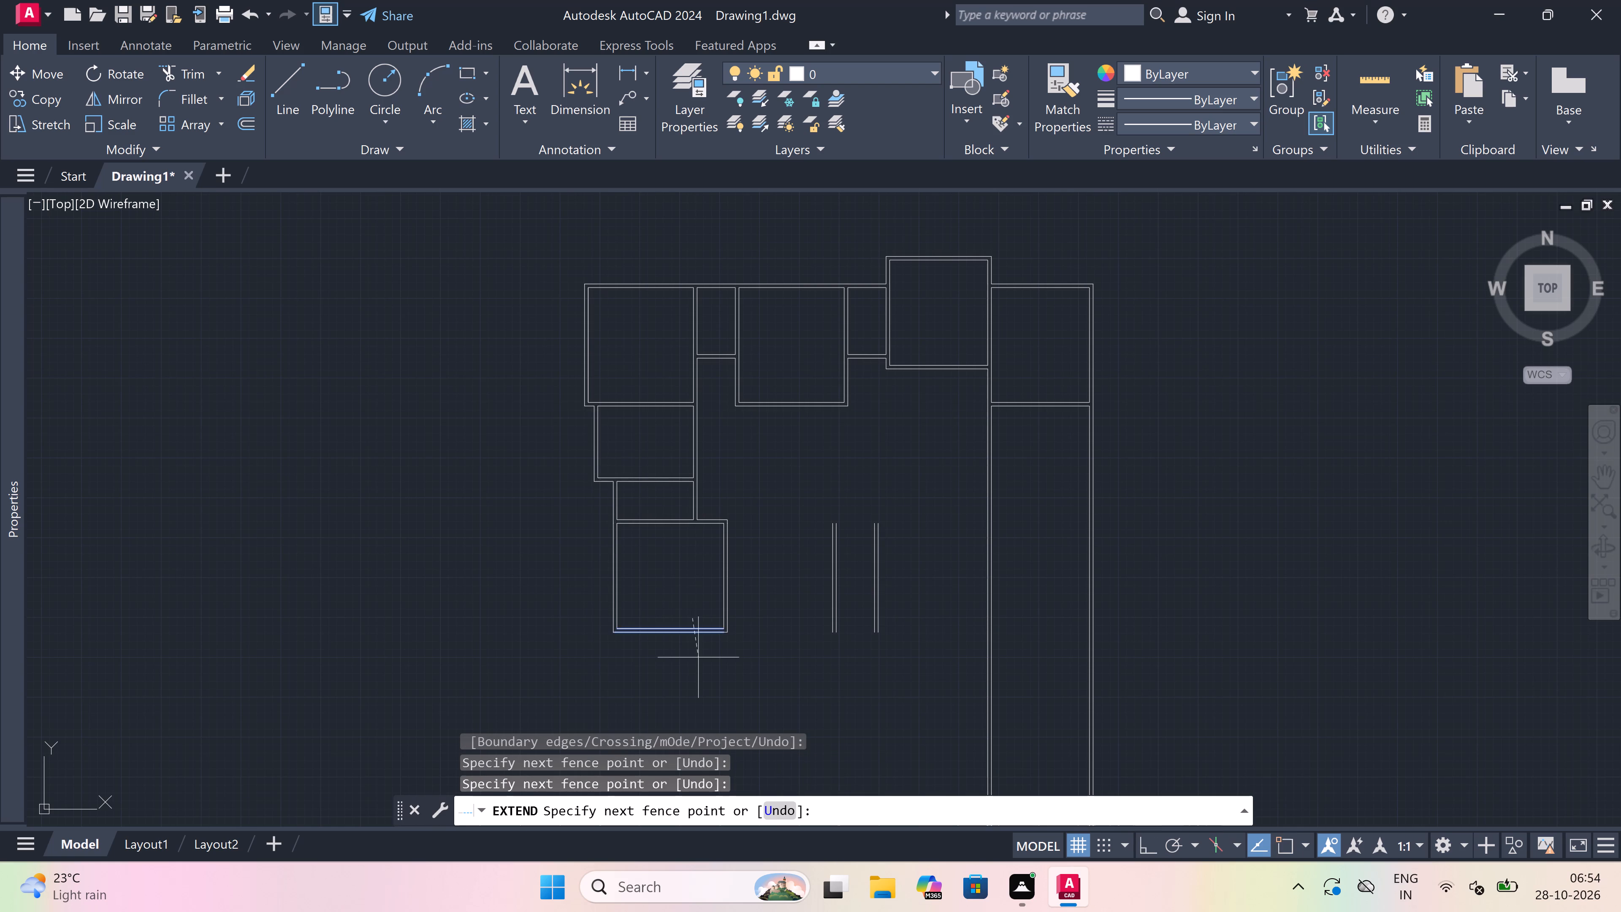
pyautogui.click(698, 657)
pyautogui.moveTo(705, 606); pyautogui.dragTo(709, 612)
pyautogui.click(718, 663)
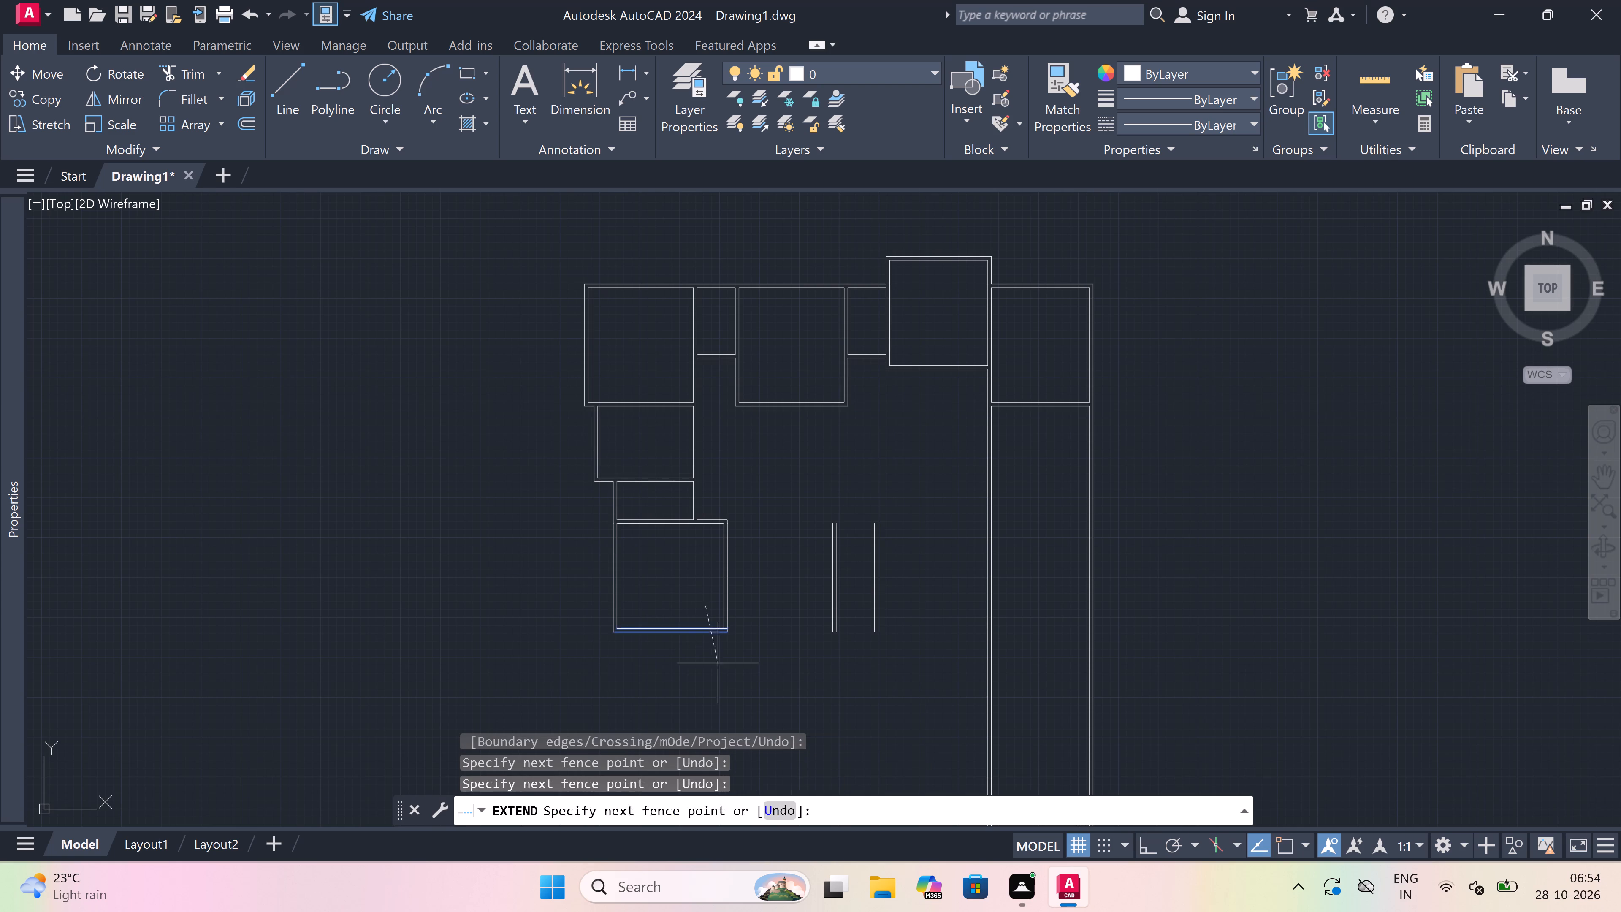
pyautogui.moveTo(716, 596); pyautogui.dragTo(716, 606)
pyautogui.click(717, 659)
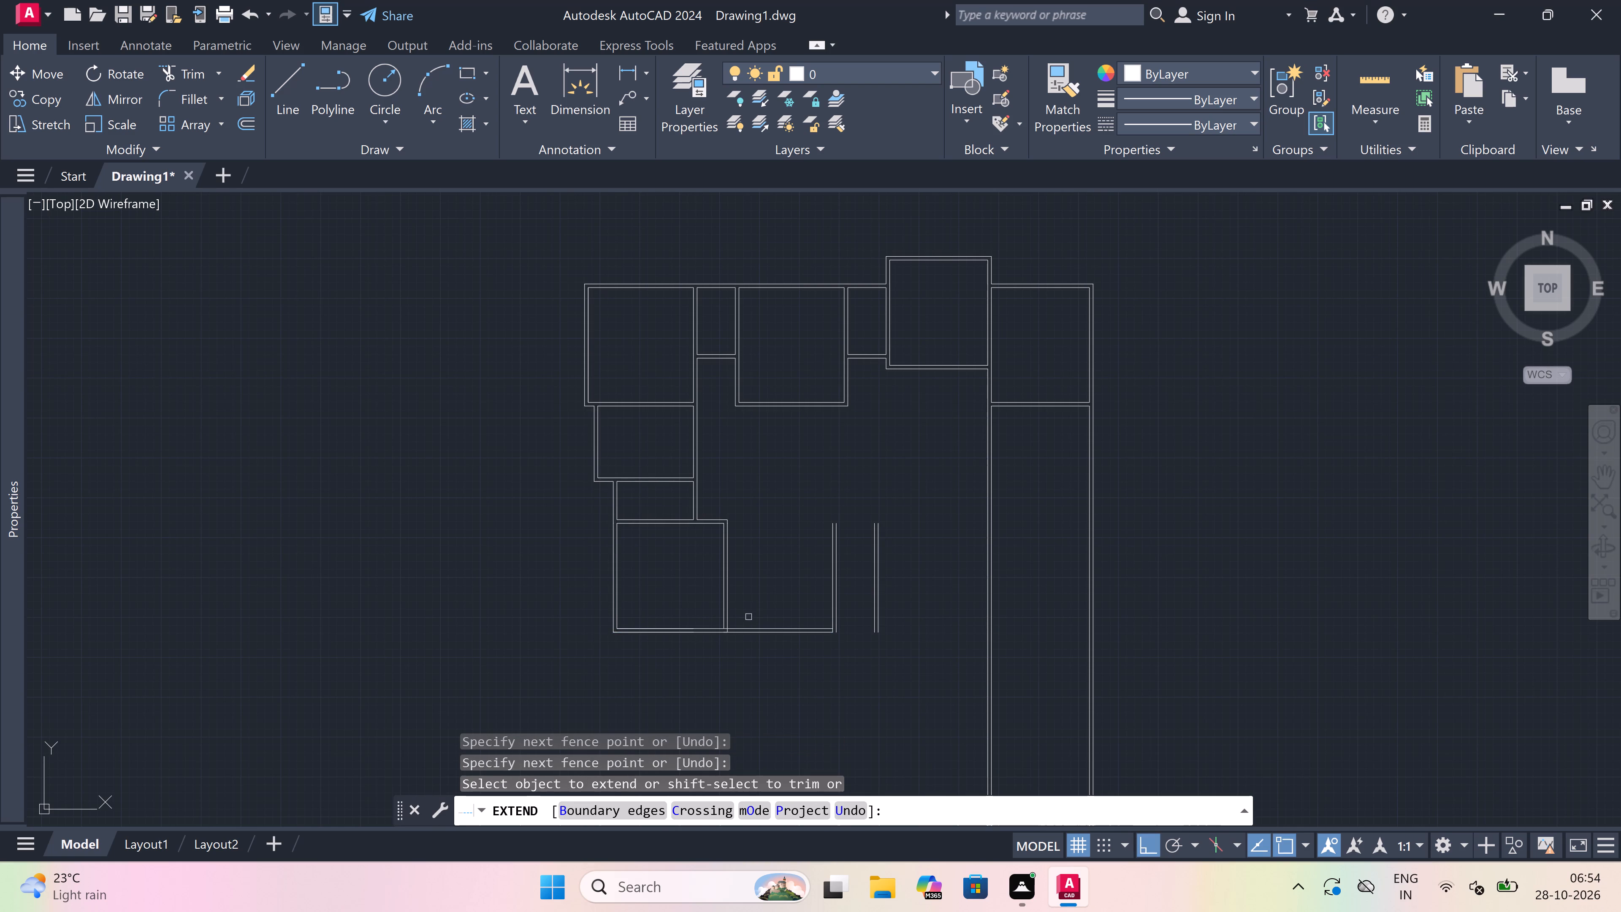
# Extend both bottom wall lines further right, past the second new wall and the long vertical wall, to the outer right wall.
pyautogui.moveTo(766, 603); pyautogui.dragTo(786, 633)
pyautogui.moveTo(792, 679); pyautogui.dragTo(790, 670)
pyautogui.click(804, 583)
pyautogui.moveTo(806, 586); pyautogui.dragTo(806, 592)
pyautogui.moveTo(804, 670); pyautogui.dragTo(805, 661)
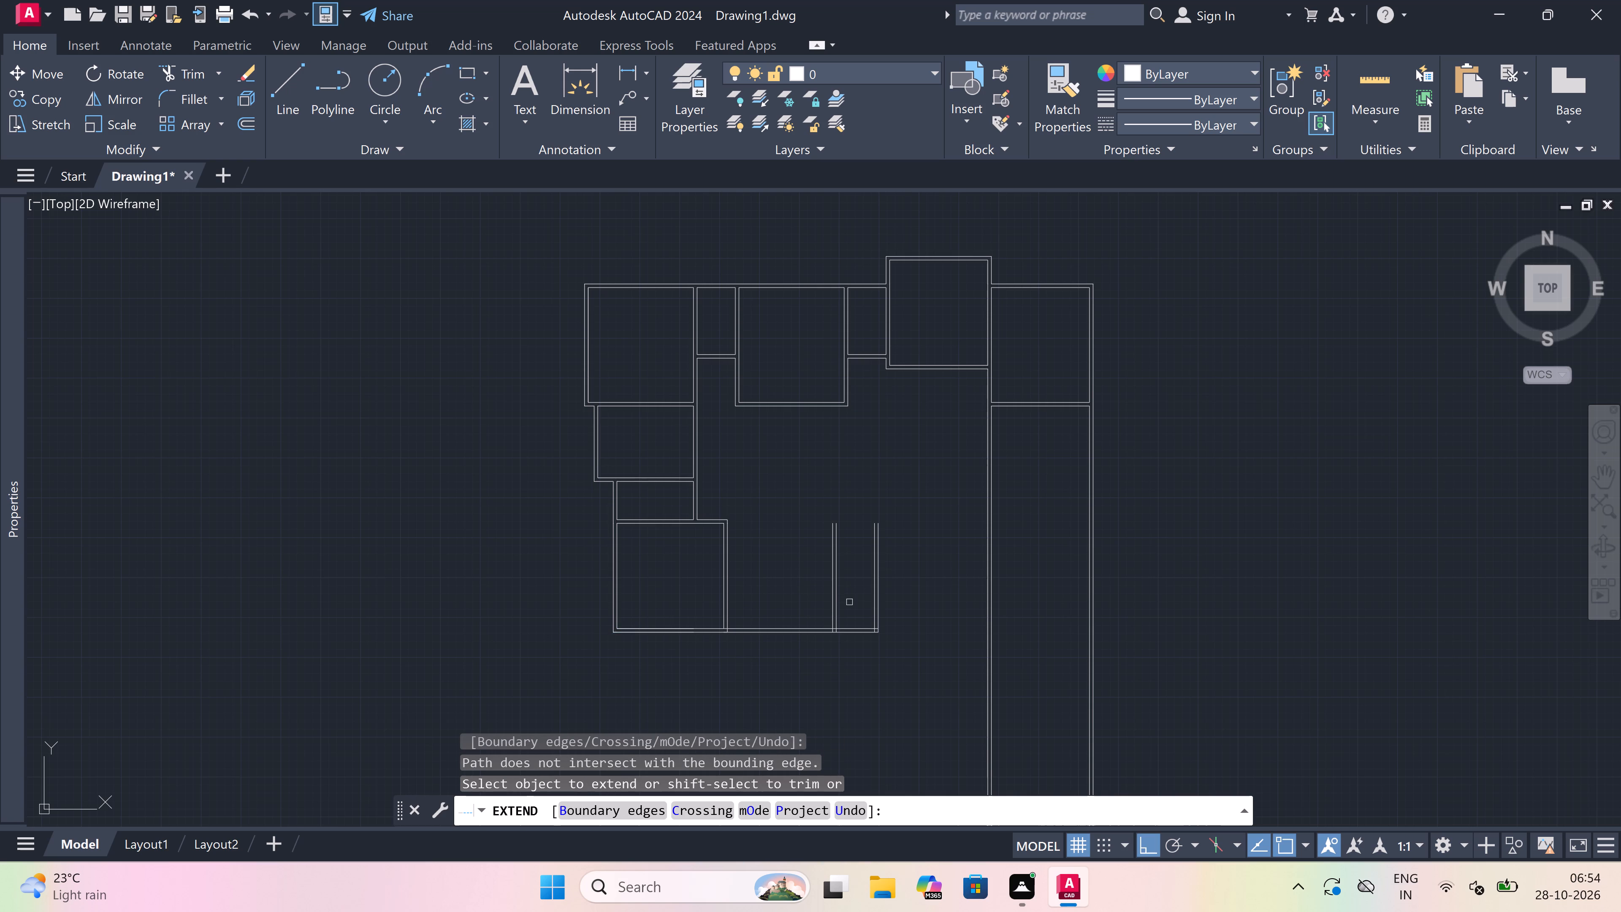
pyautogui.click(864, 604)
pyautogui.click(870, 661)
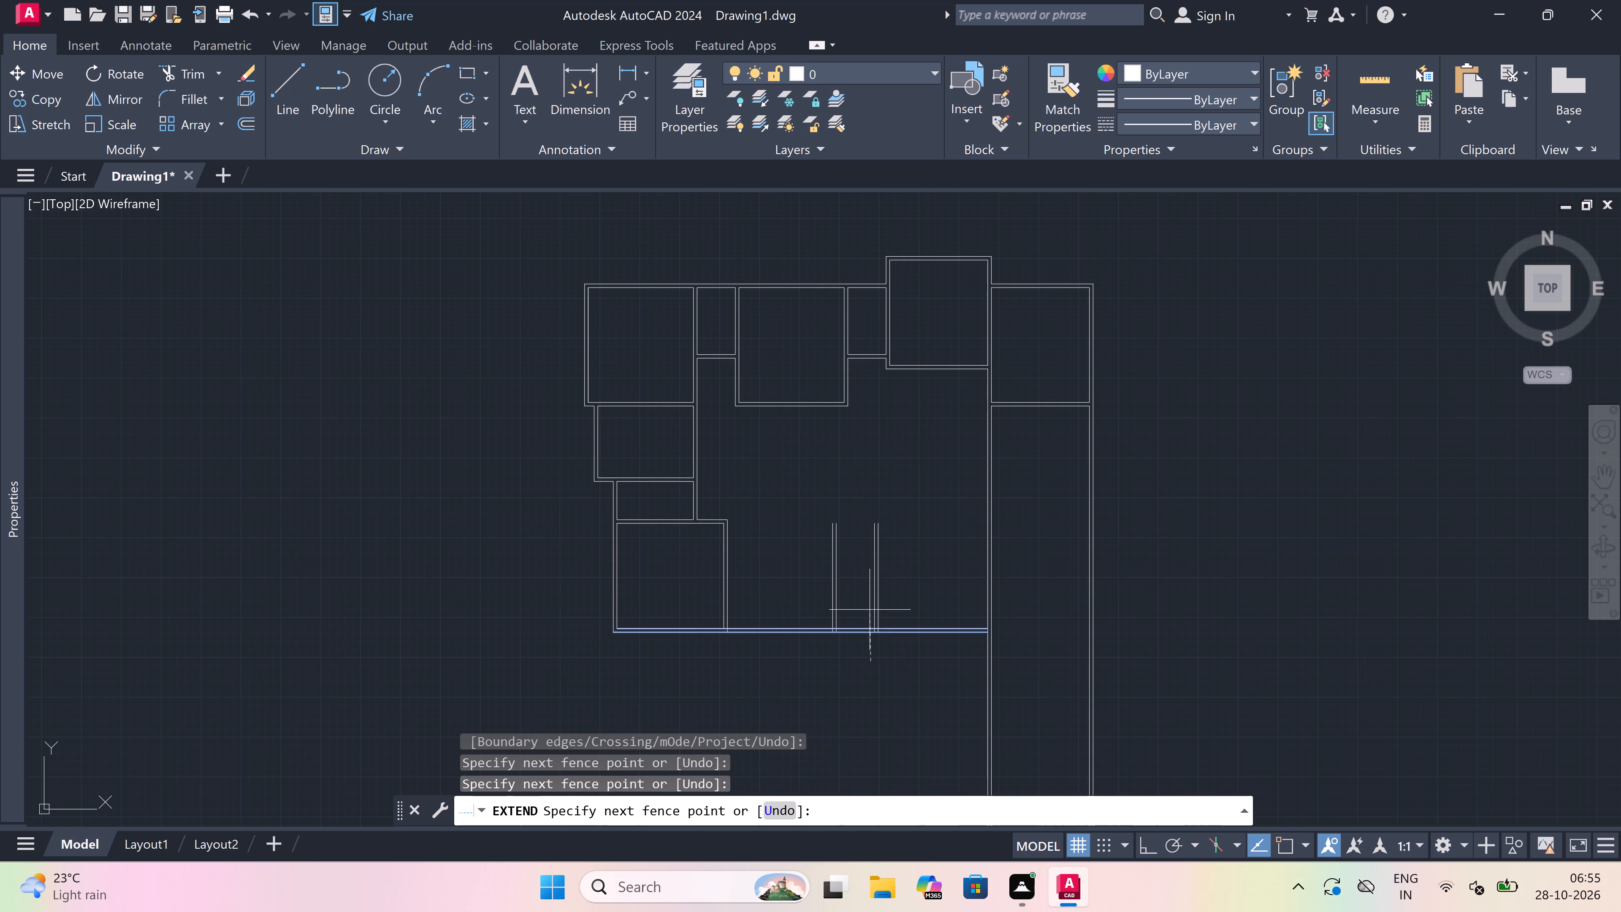
pyautogui.click(869, 609)
pyautogui.moveTo(904, 608); pyautogui.dragTo(909, 620)
pyautogui.click(909, 670)
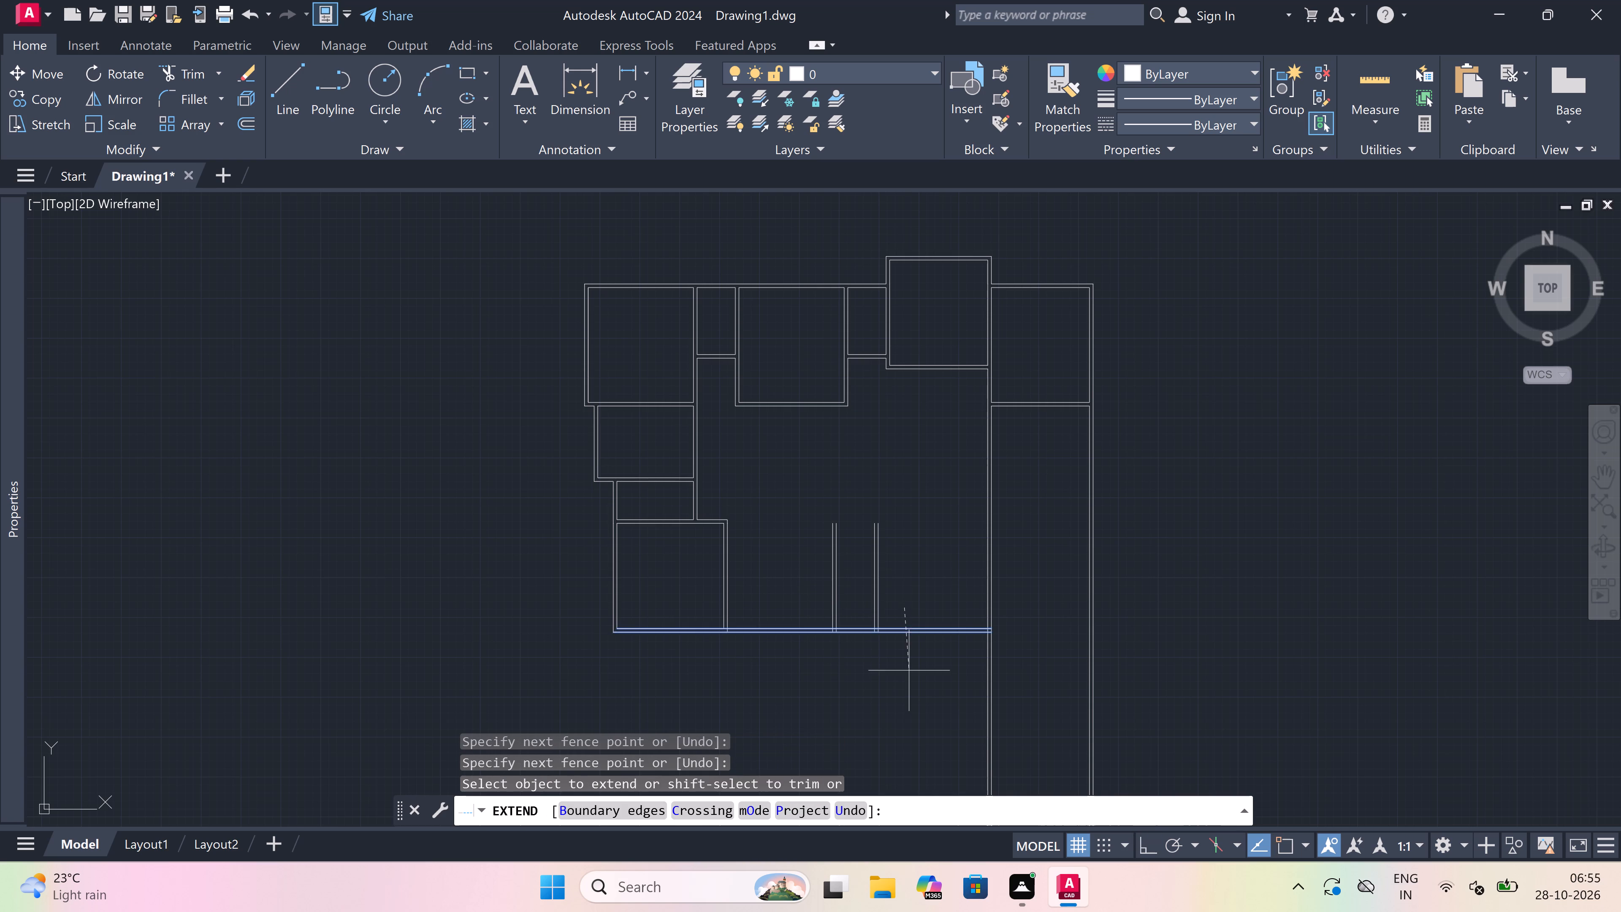
pyautogui.moveTo(946, 604); pyautogui.dragTo(951, 626)
pyautogui.click(944, 677)
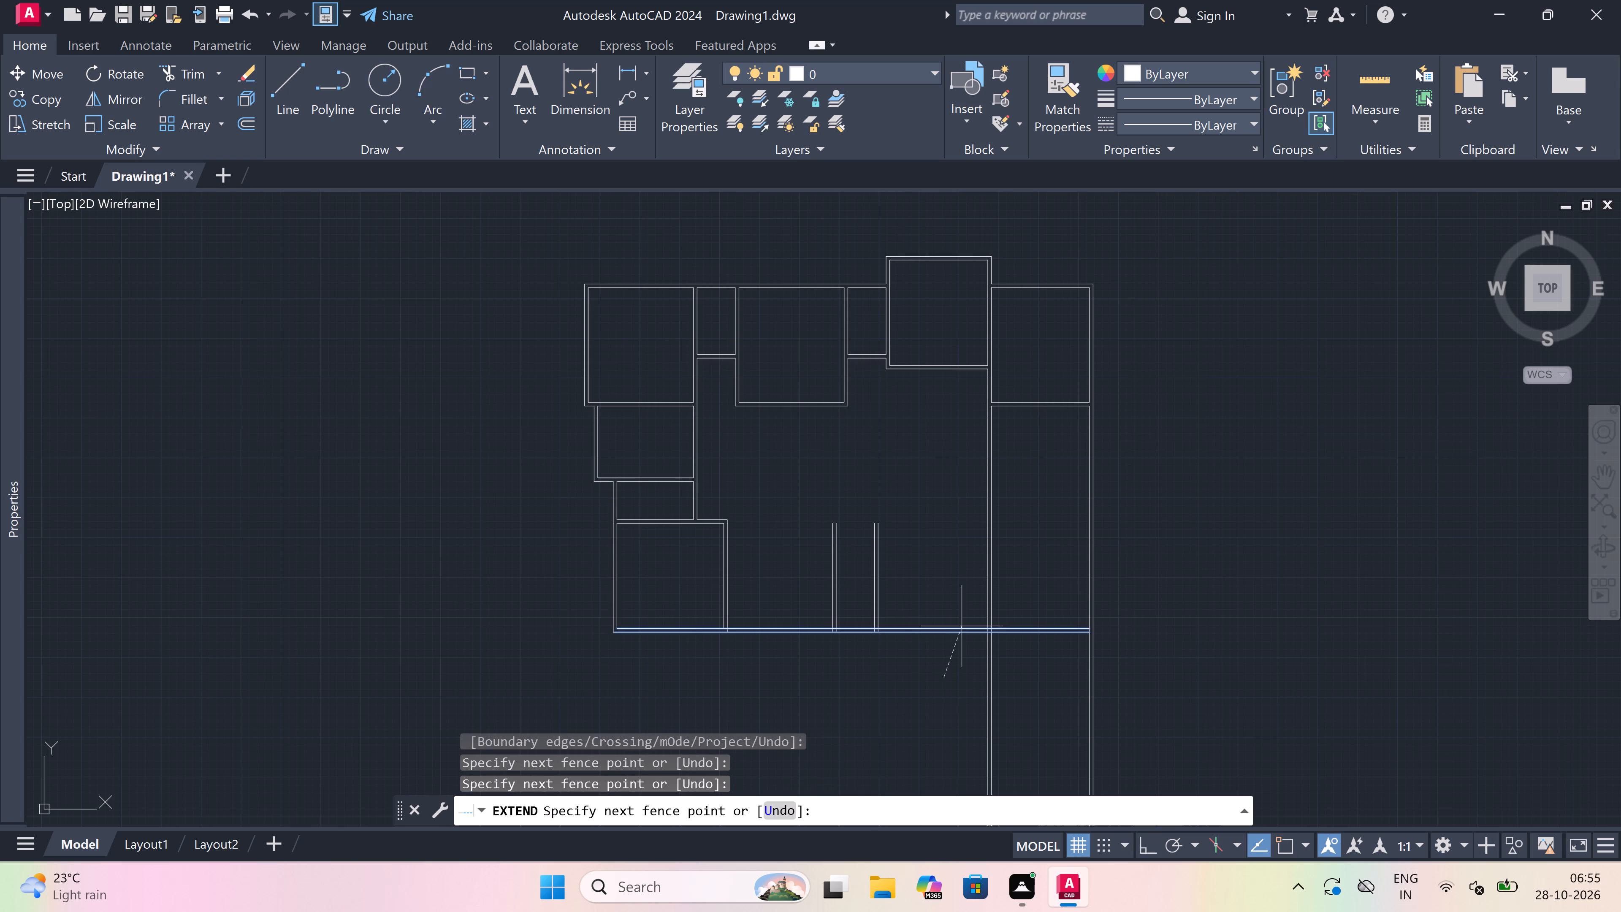
pyautogui.click(966, 604)
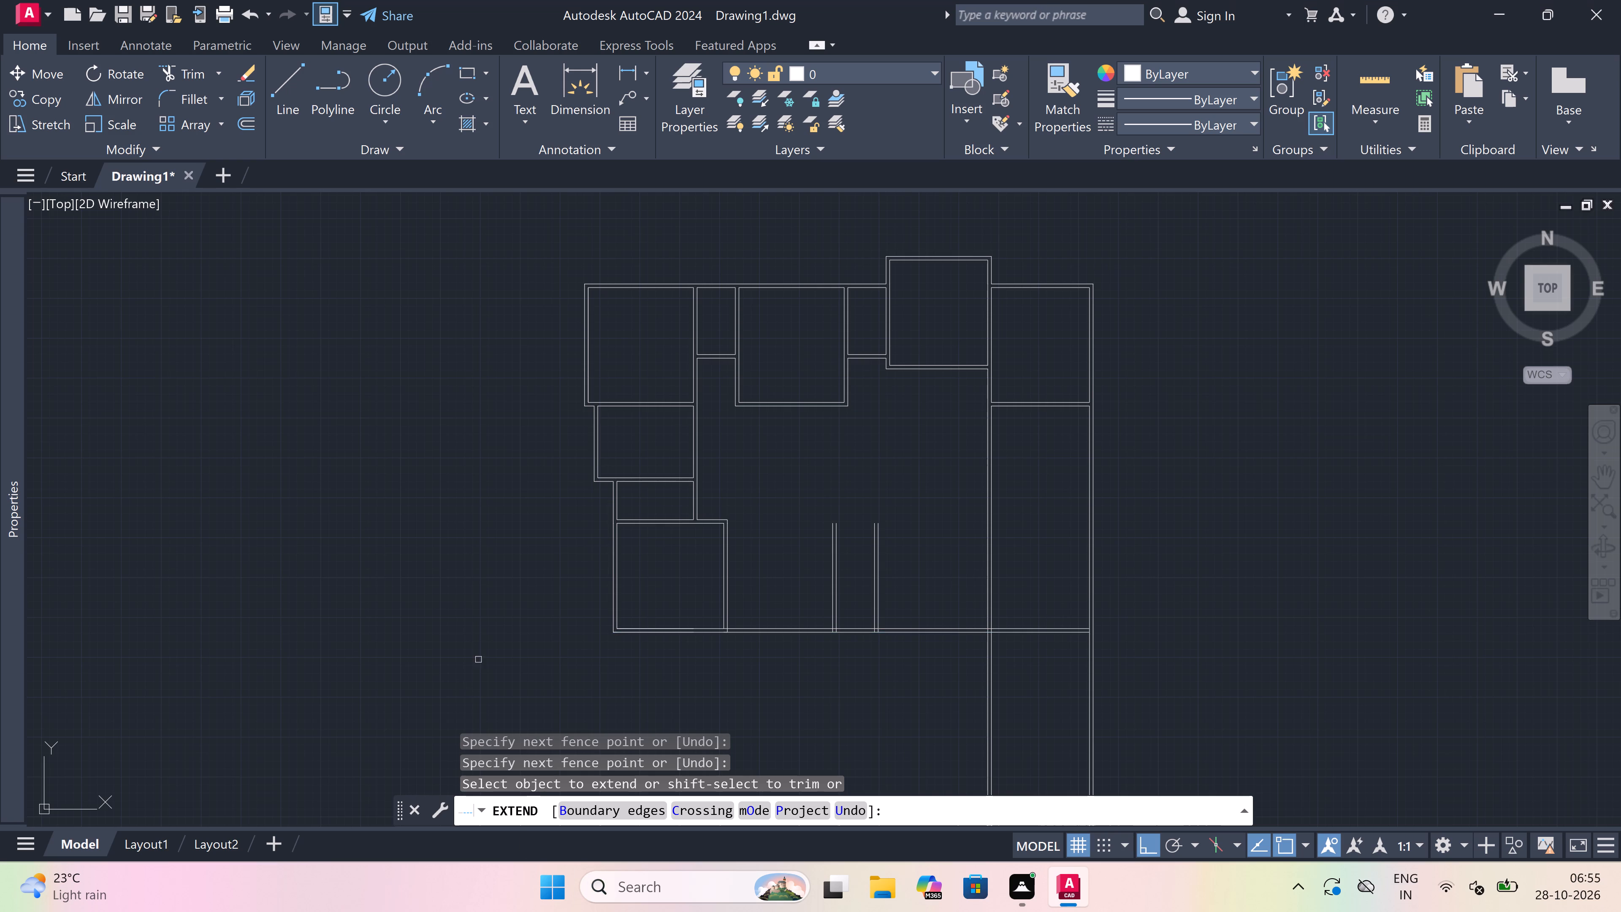
# Extend the lower-left room's outer top wall line to the long vertical wall and the inner one to the first new wall.
pyautogui.scroll(3, 739, 508)
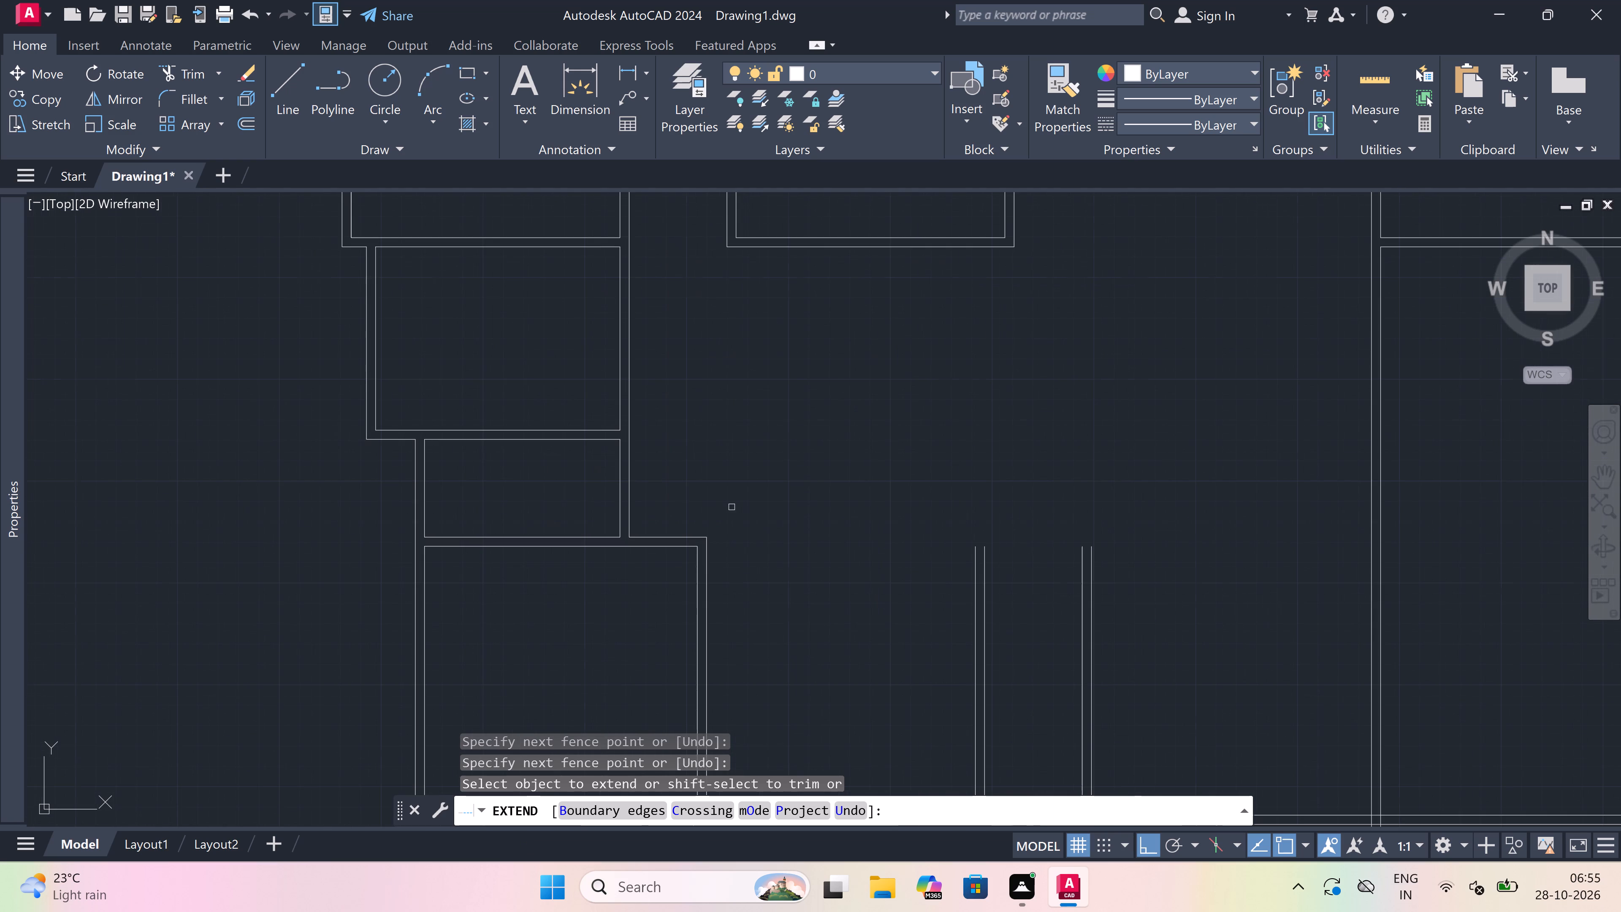
pyautogui.click(689, 524)
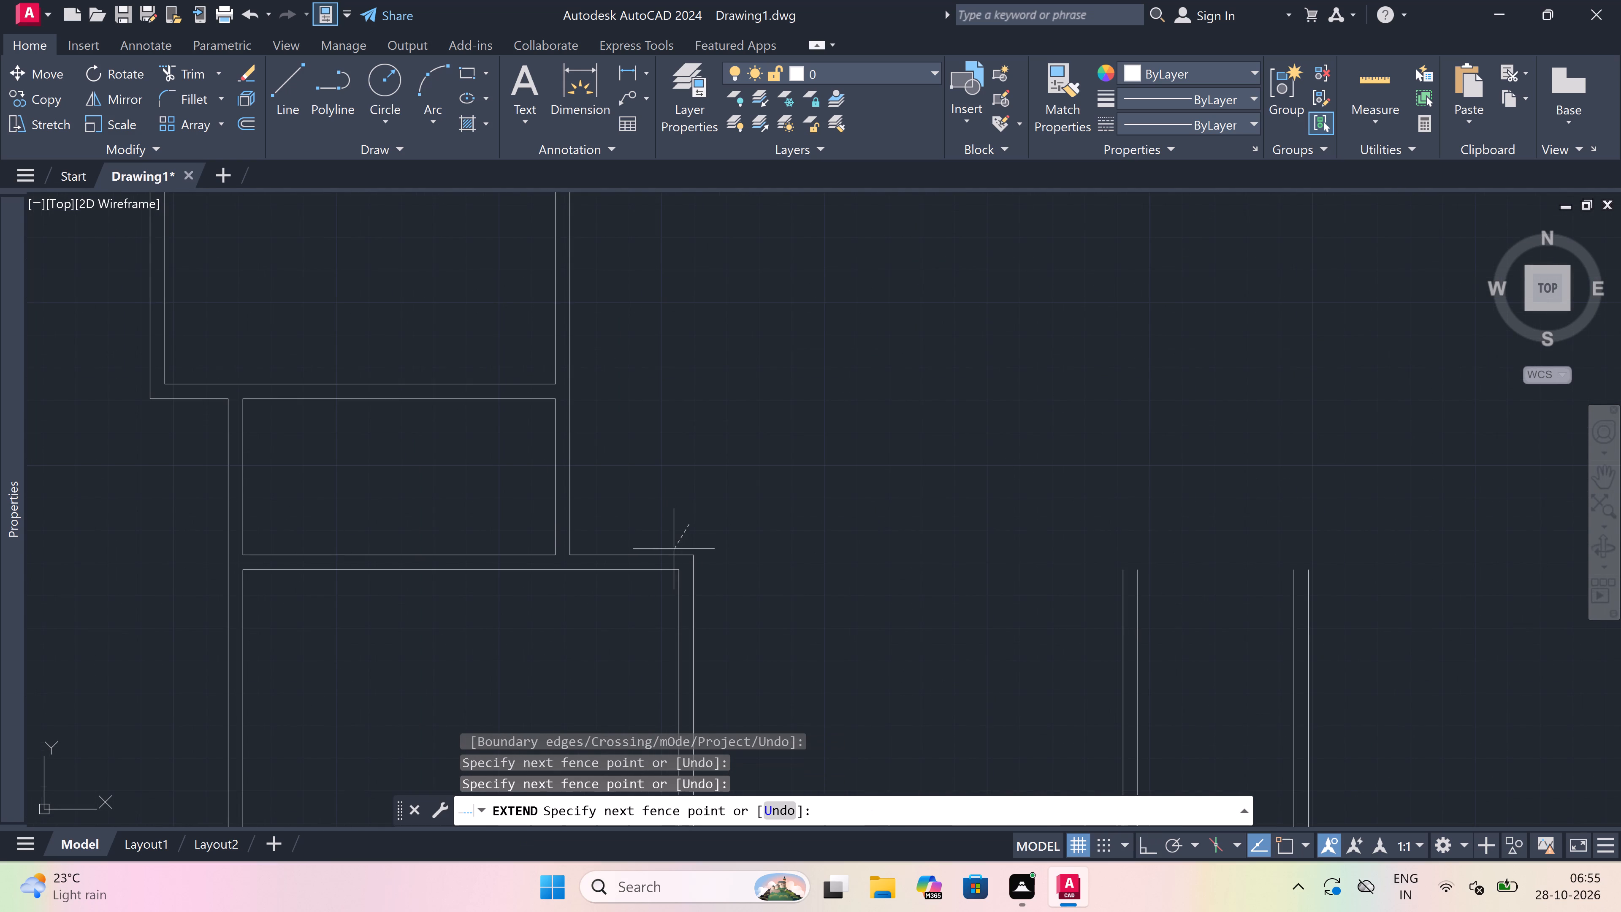
pyautogui.scroll(-3, 624, 599)
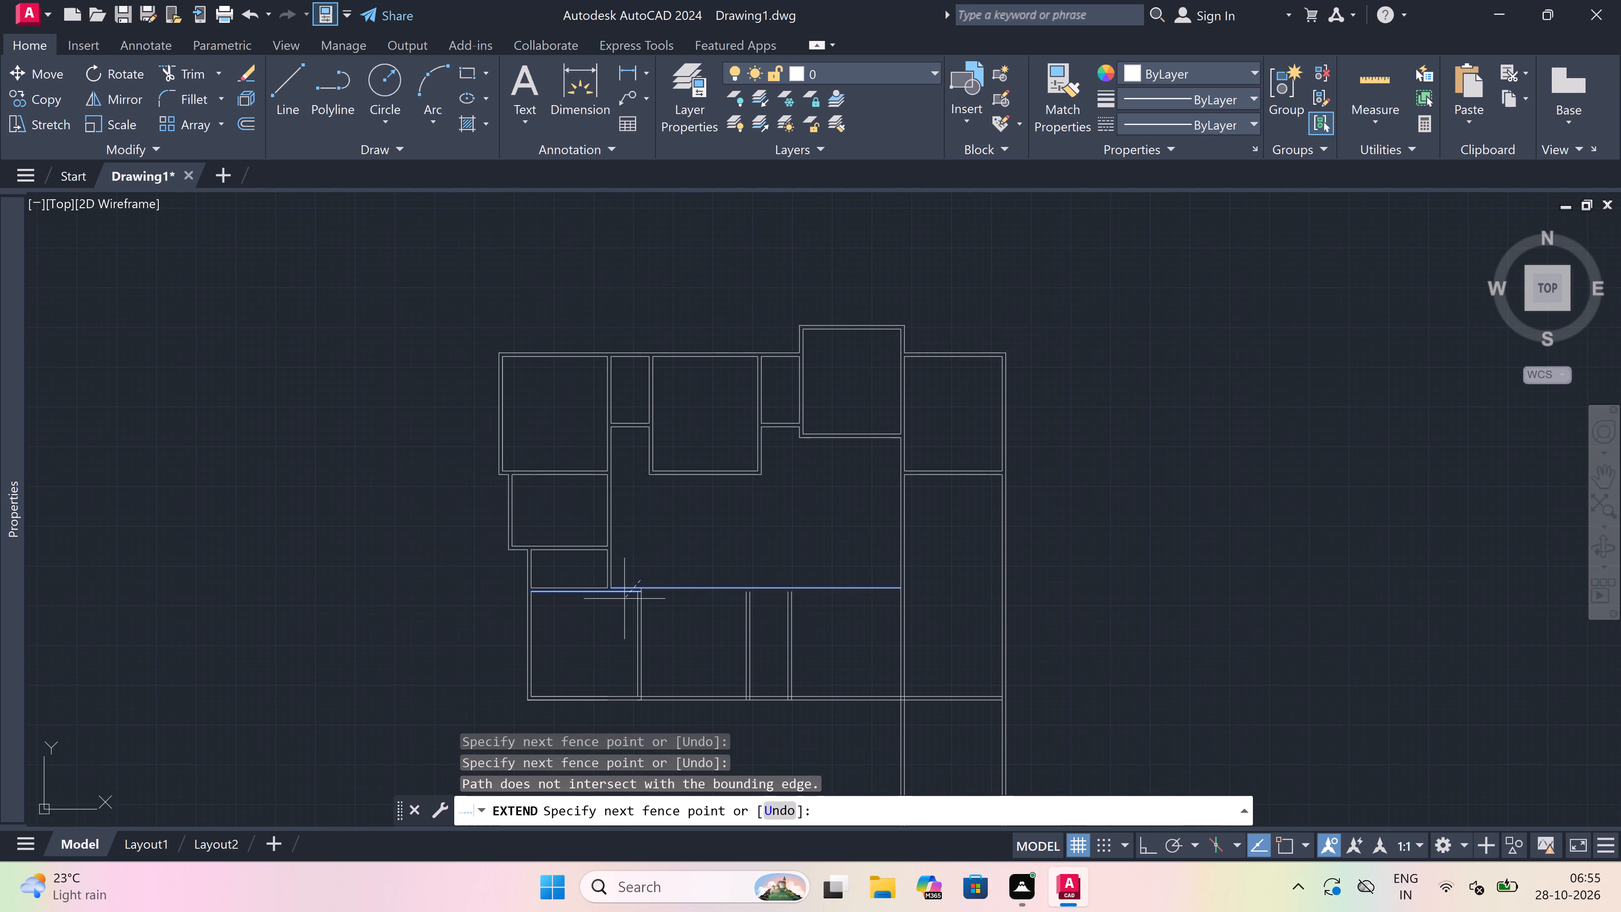
pyautogui.click(624, 597)
pyautogui.click(600, 607)
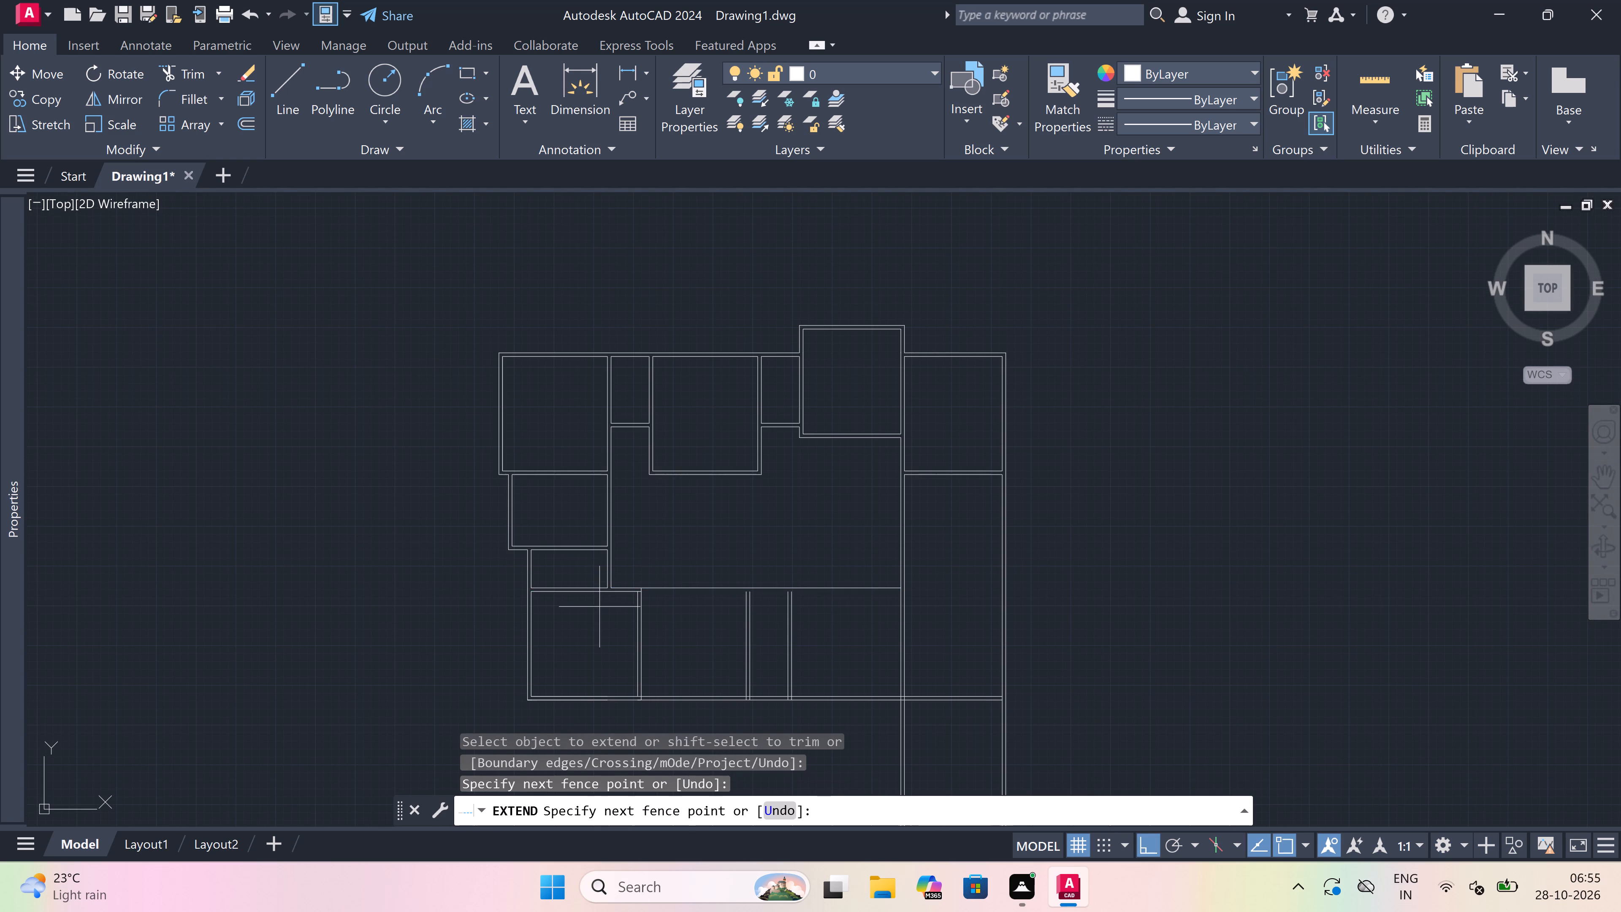
pyautogui.click(635, 578)
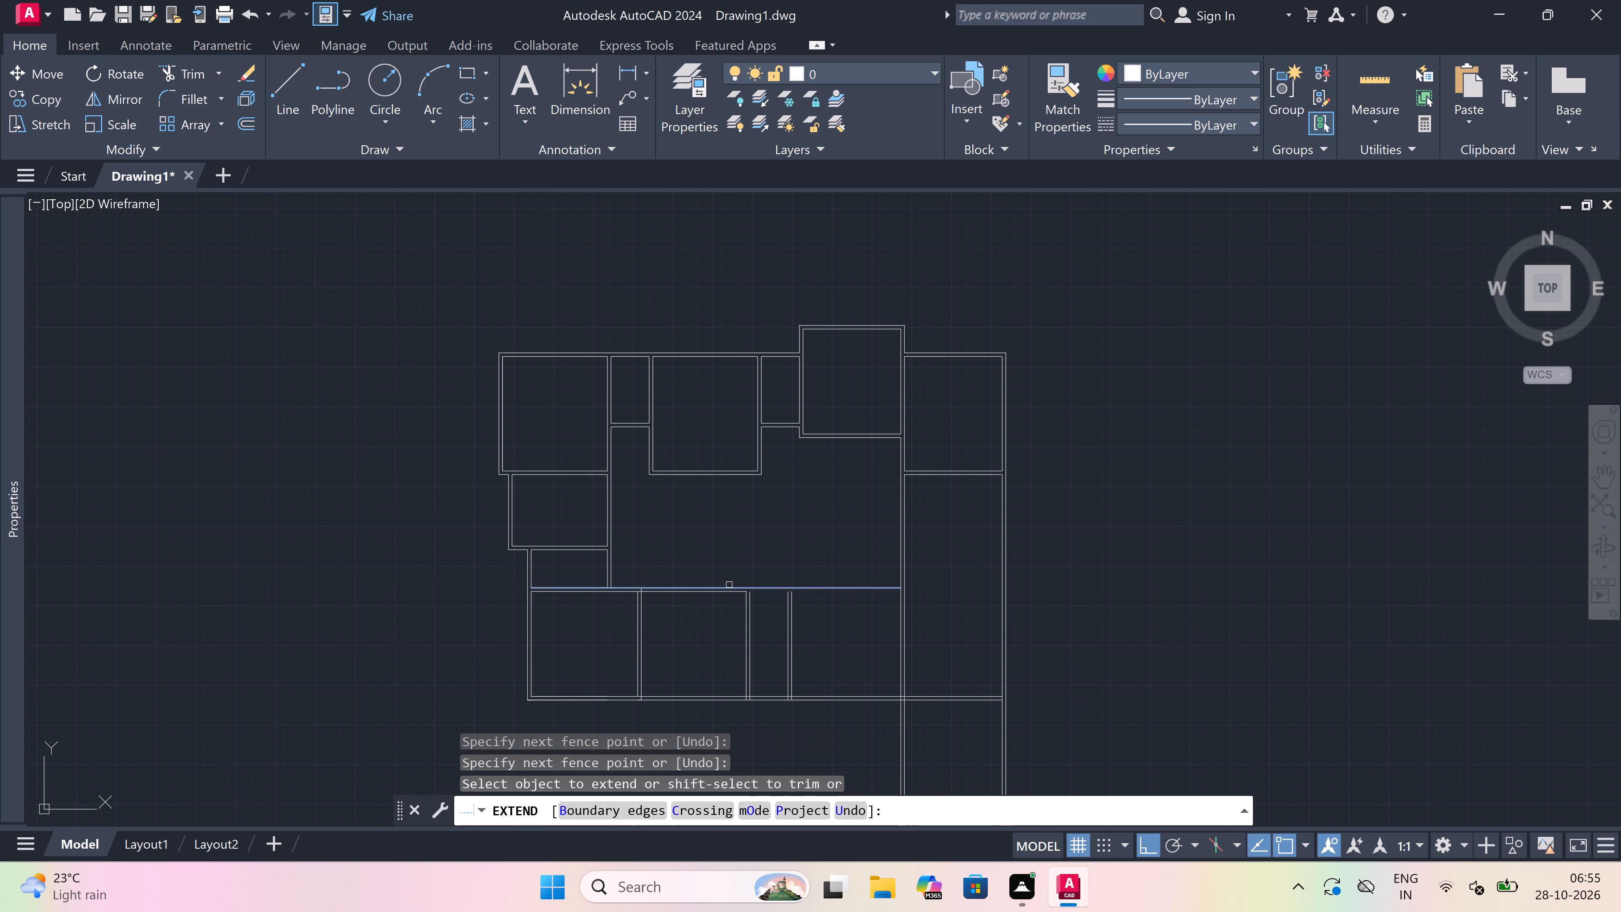
# Extend the first new wall's right face up to the outer top wall line.
pyautogui.scroll(2, 730, 586)
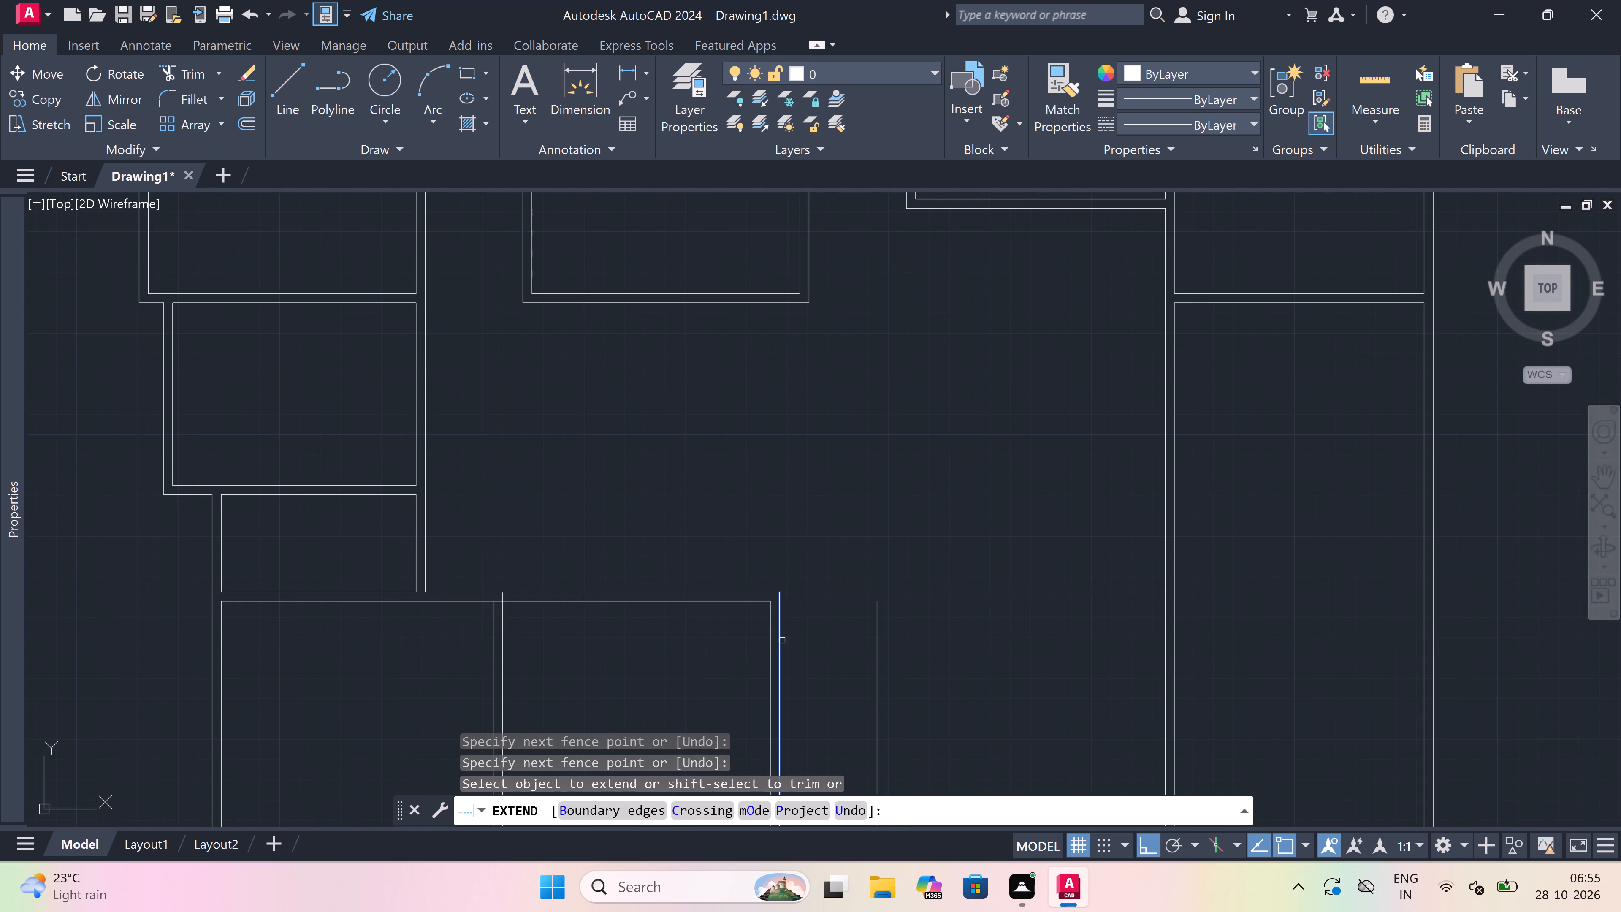
pyautogui.click(782, 638)
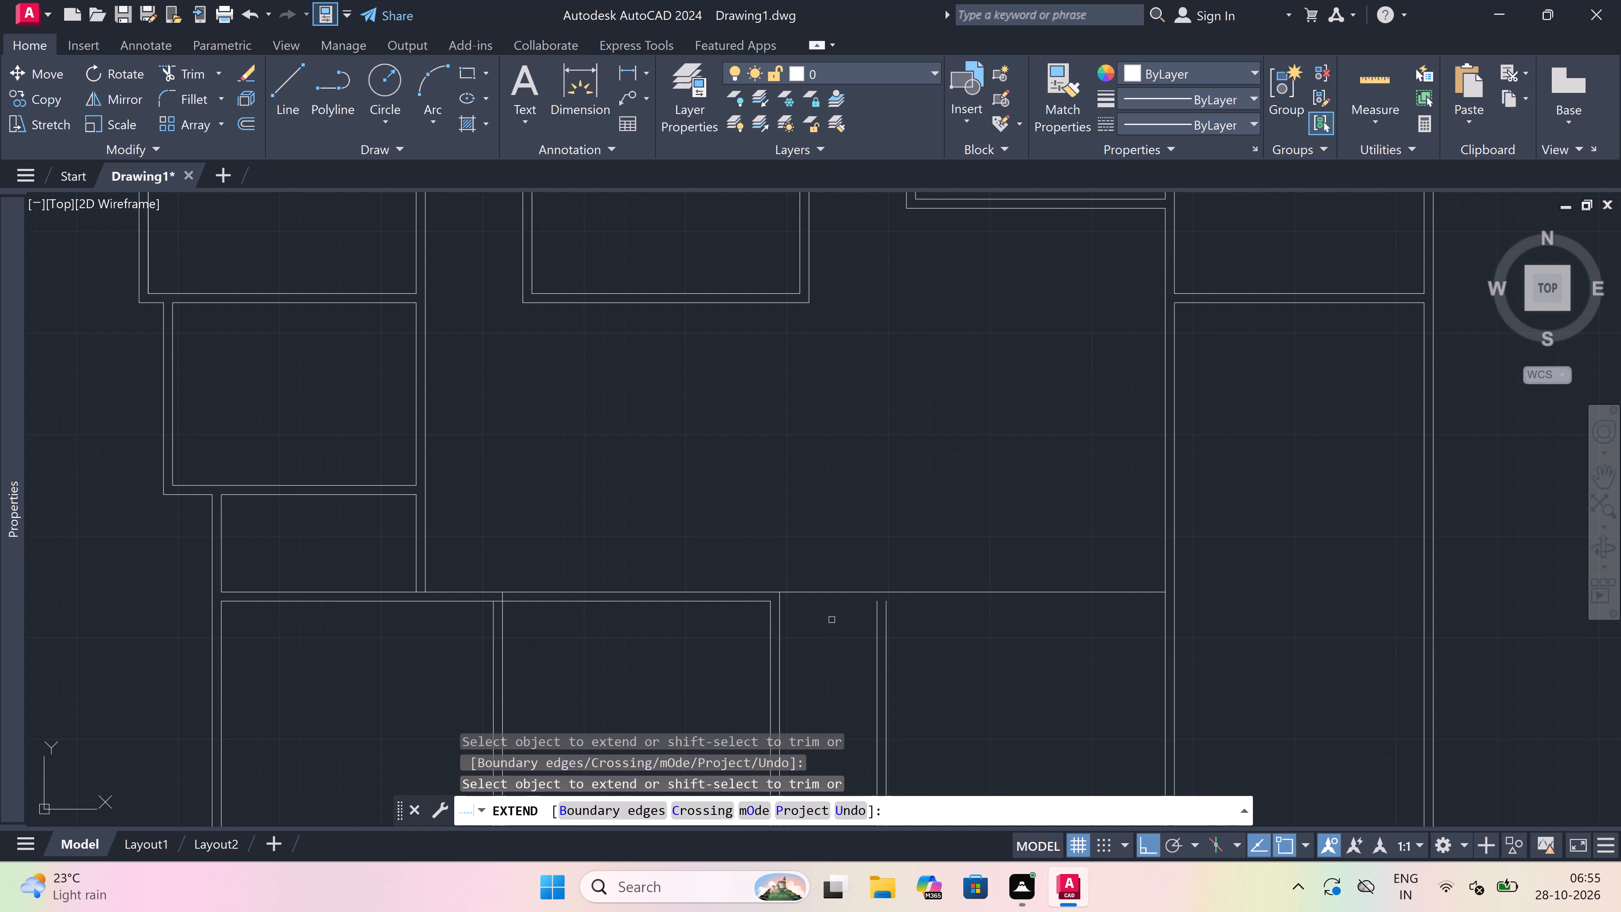
pyautogui.press('Escape')
# Trim the outer top wall line beyond the first new wall's right face to form the room's corner.
pyautogui.write('tr')
pyautogui.press('space')
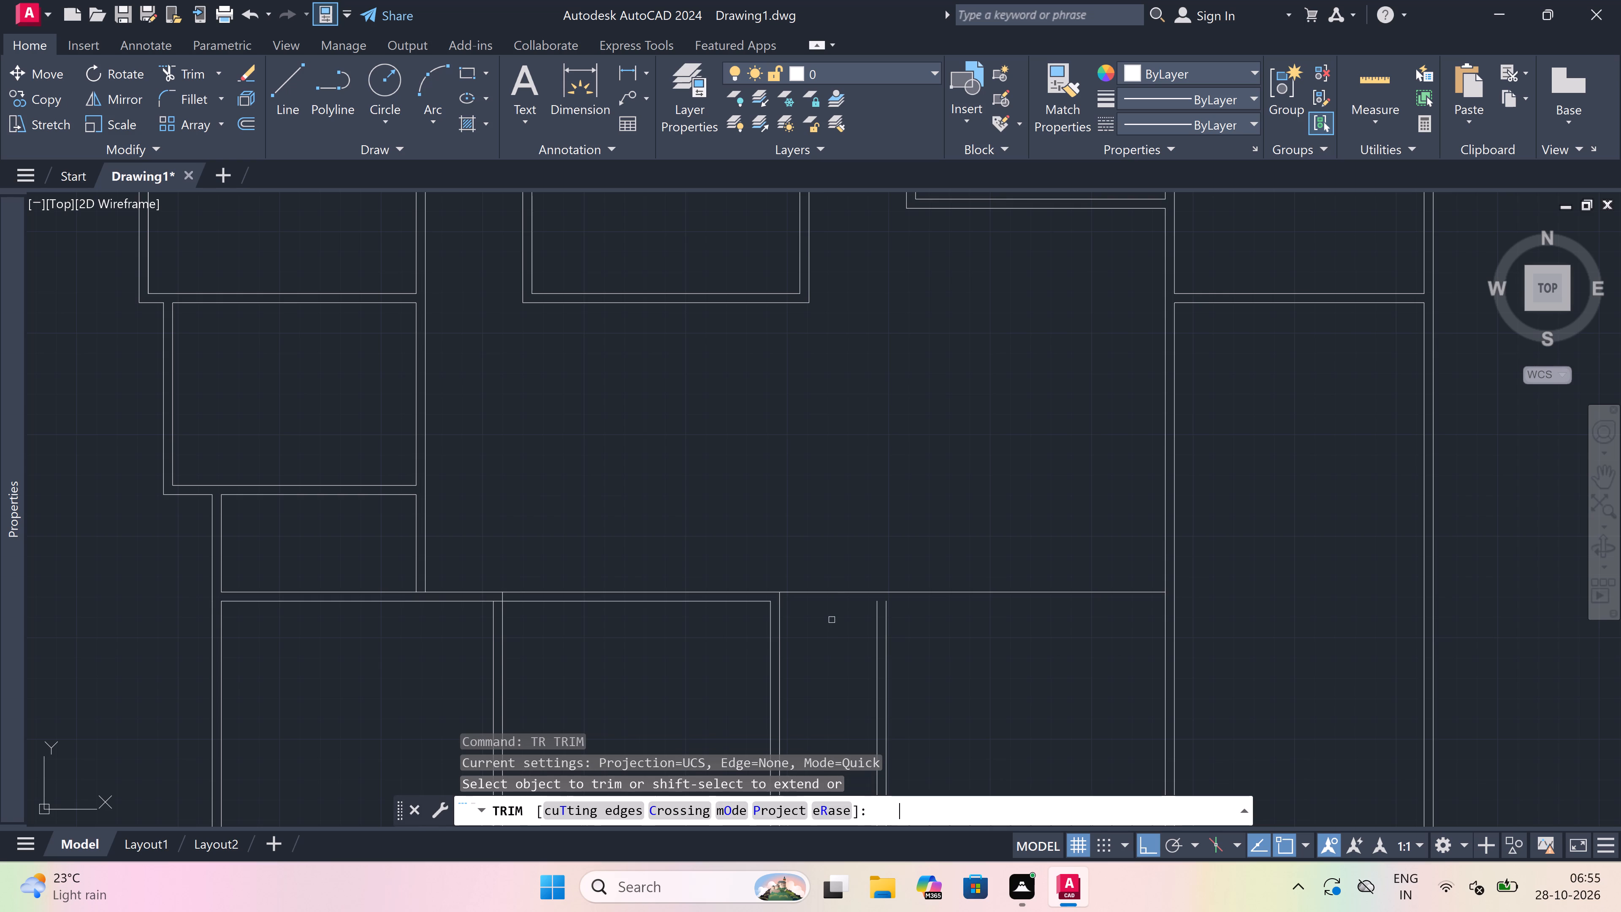
pyautogui.click(832, 619)
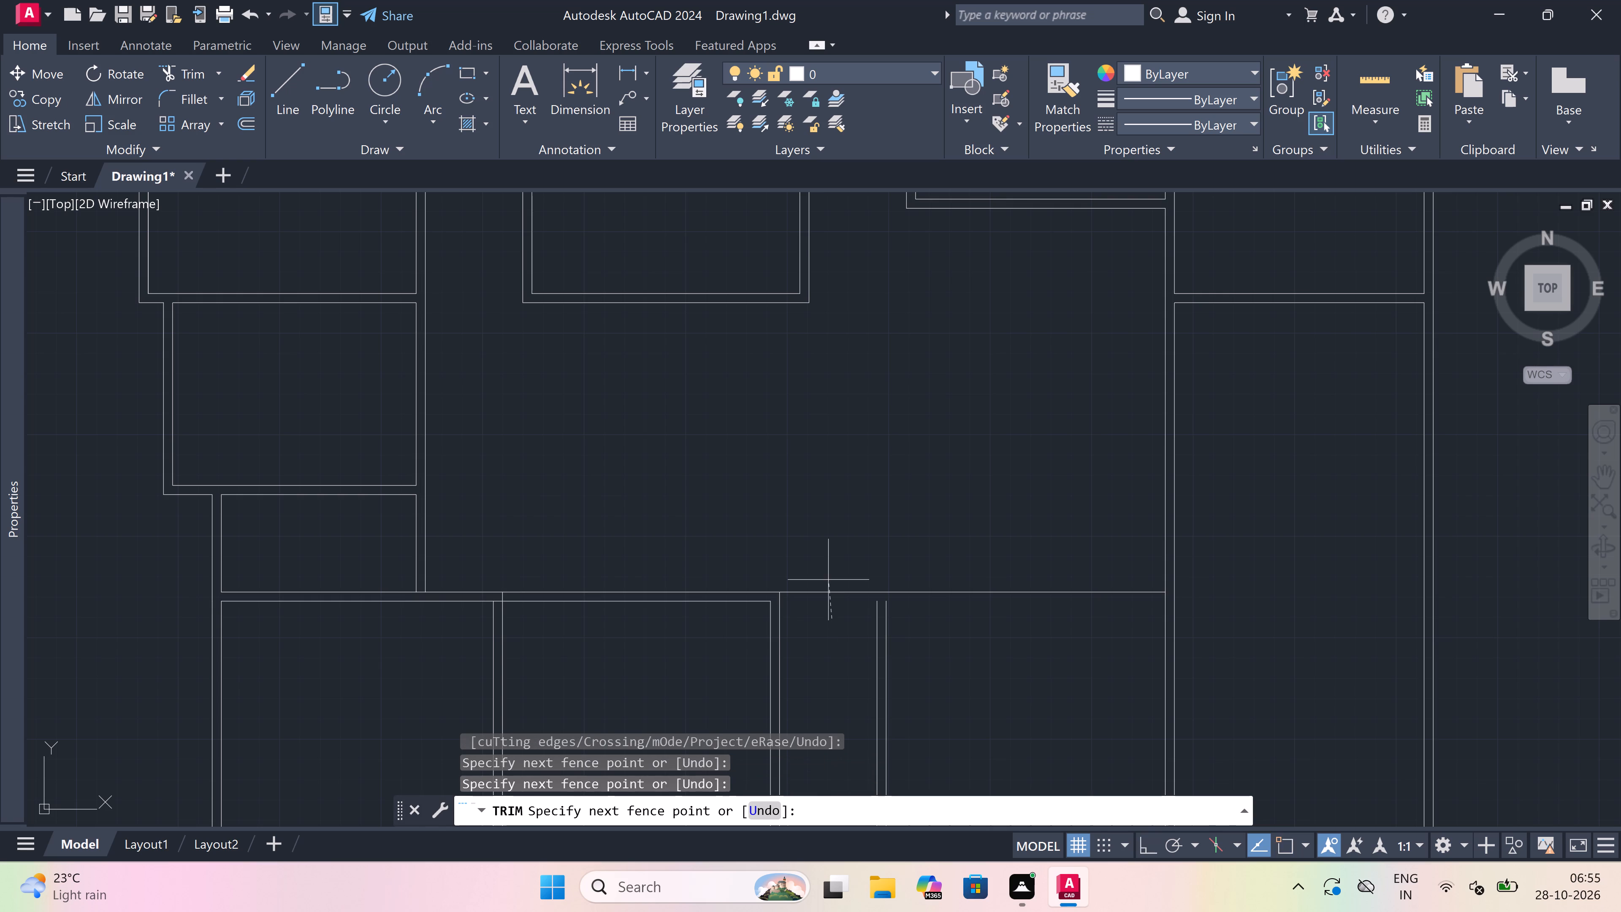
pyautogui.click(828, 575)
# Trim the overlapping line segments where the wall between the two lower-left rooms meets their top wall.
pyautogui.scroll(-3, 518, 575)
pyautogui.scroll(2, 488, 586)
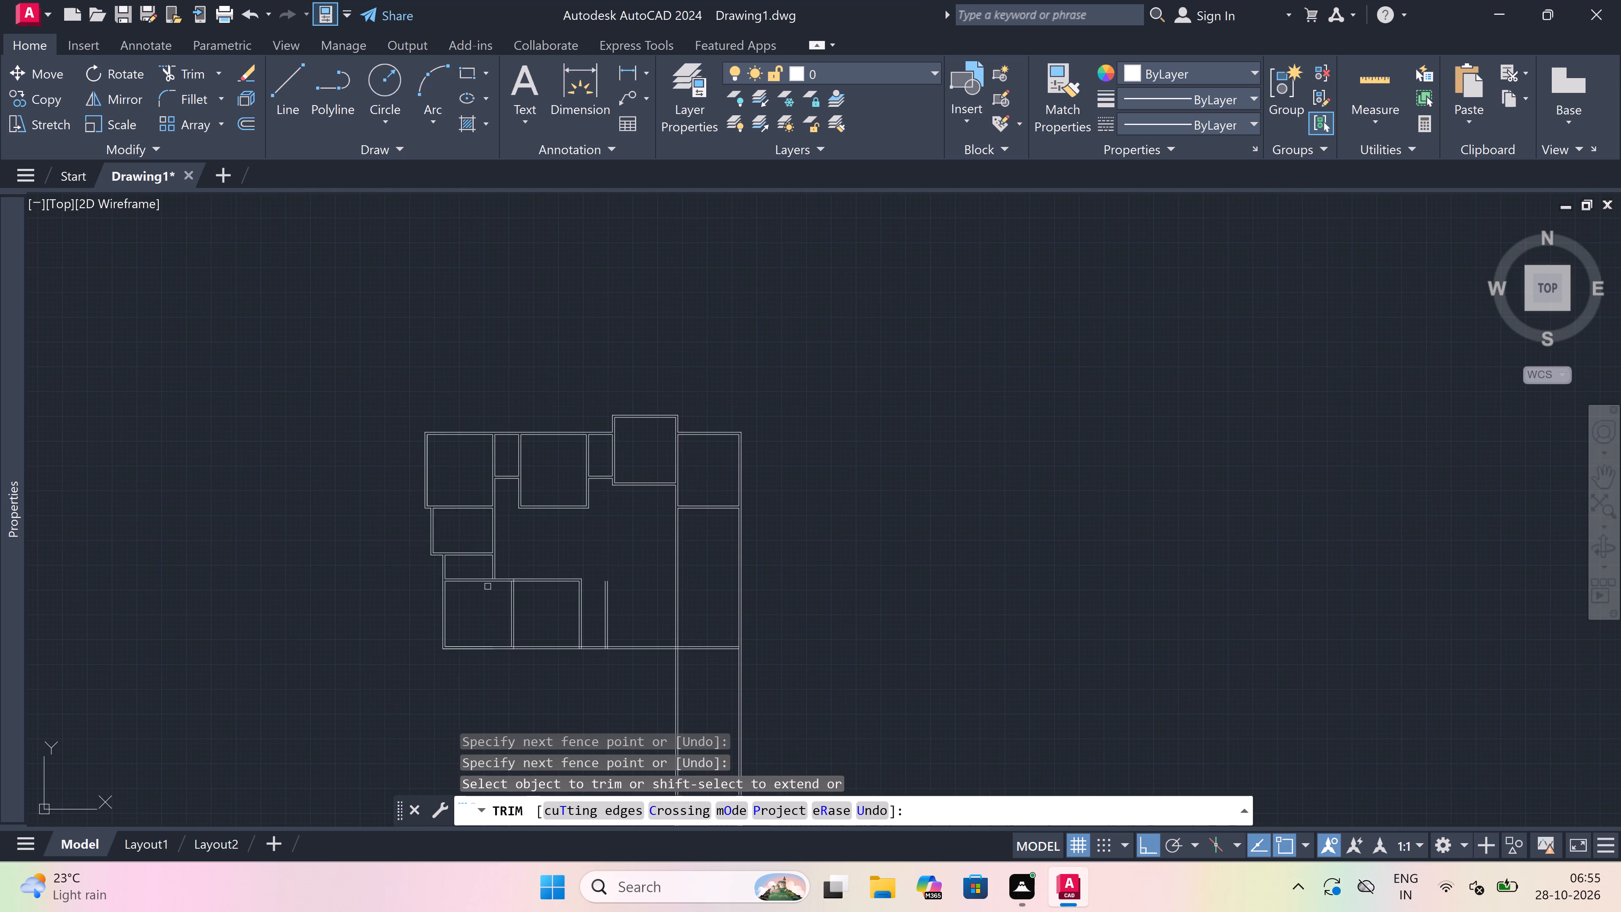
pyautogui.scroll(1, 488, 586)
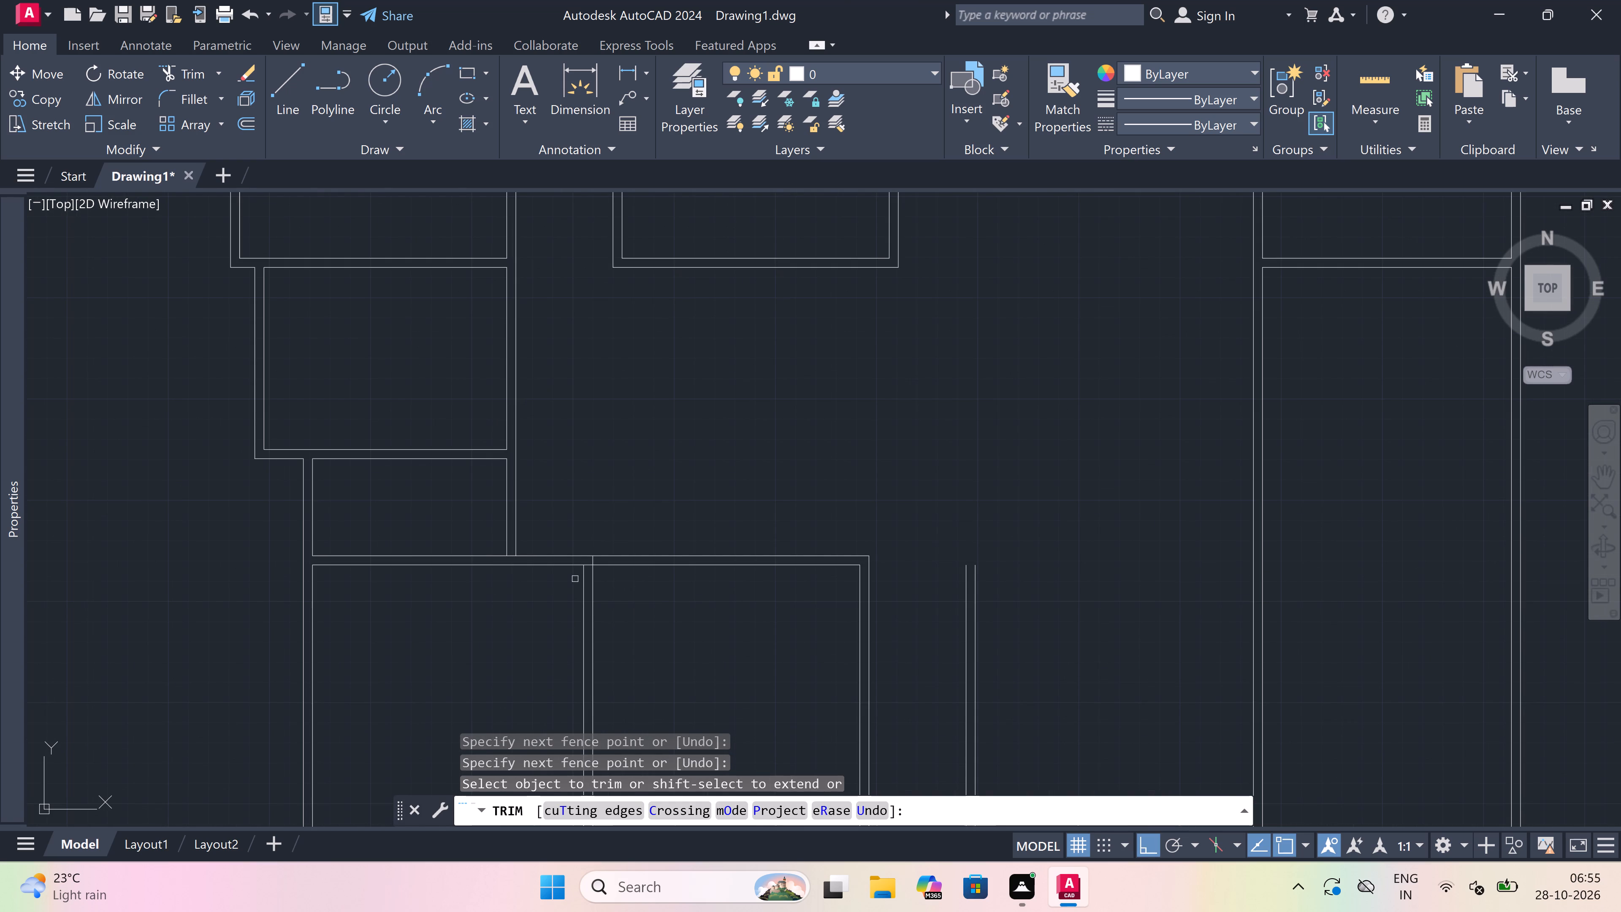
pyautogui.scroll(2, 592, 568)
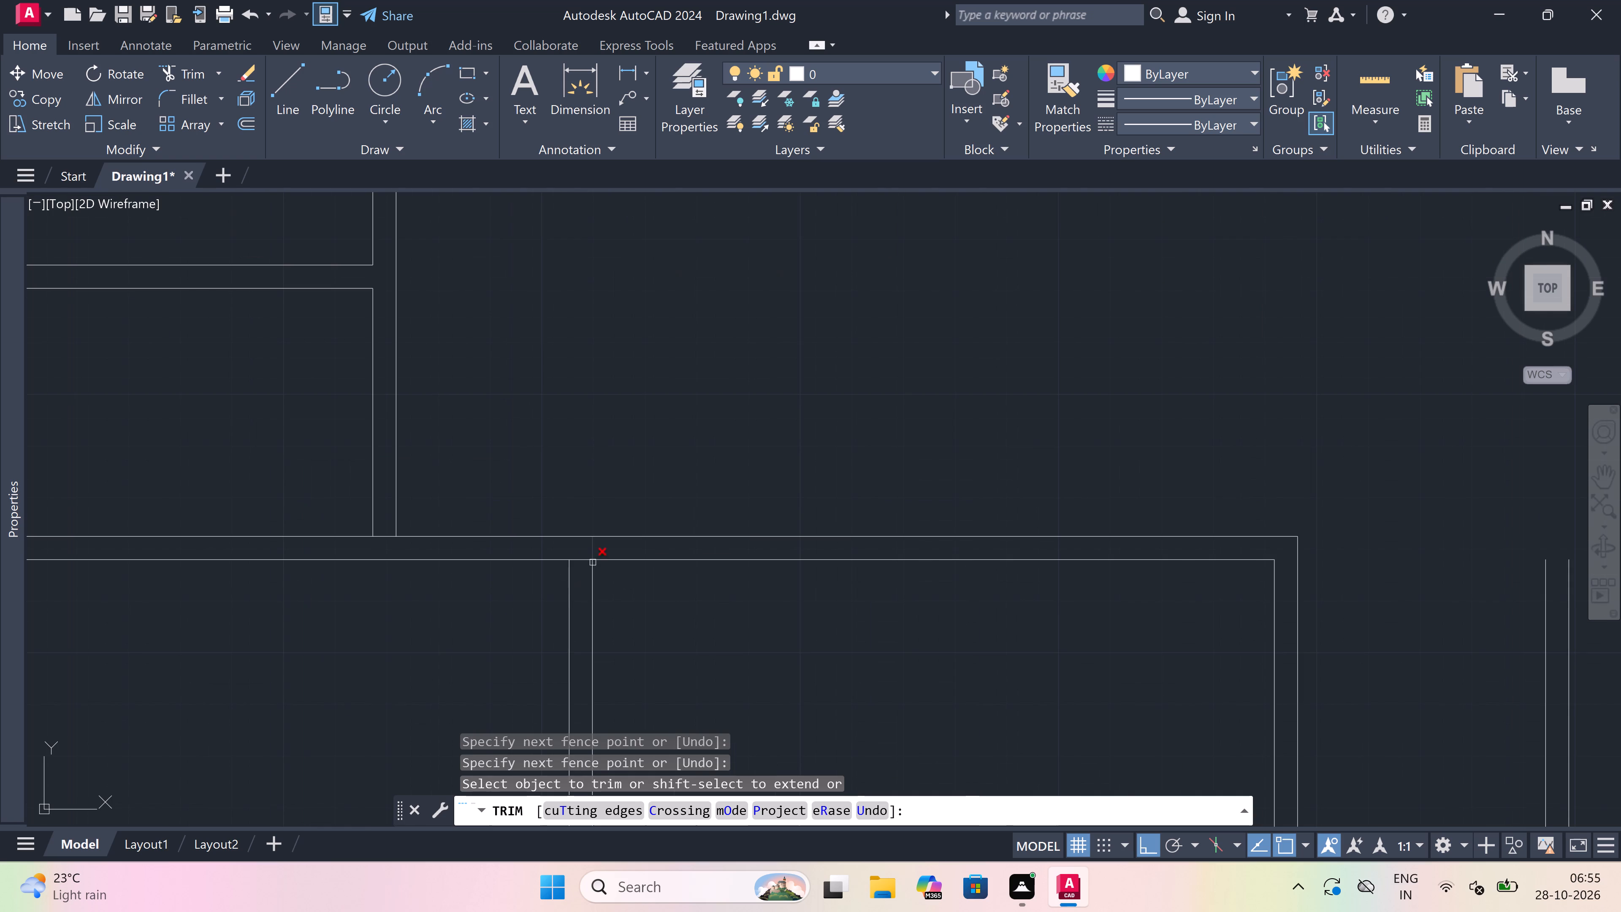
pyautogui.scroll(2, 589, 551)
pyautogui.click(589, 549)
pyautogui.click(614, 551)
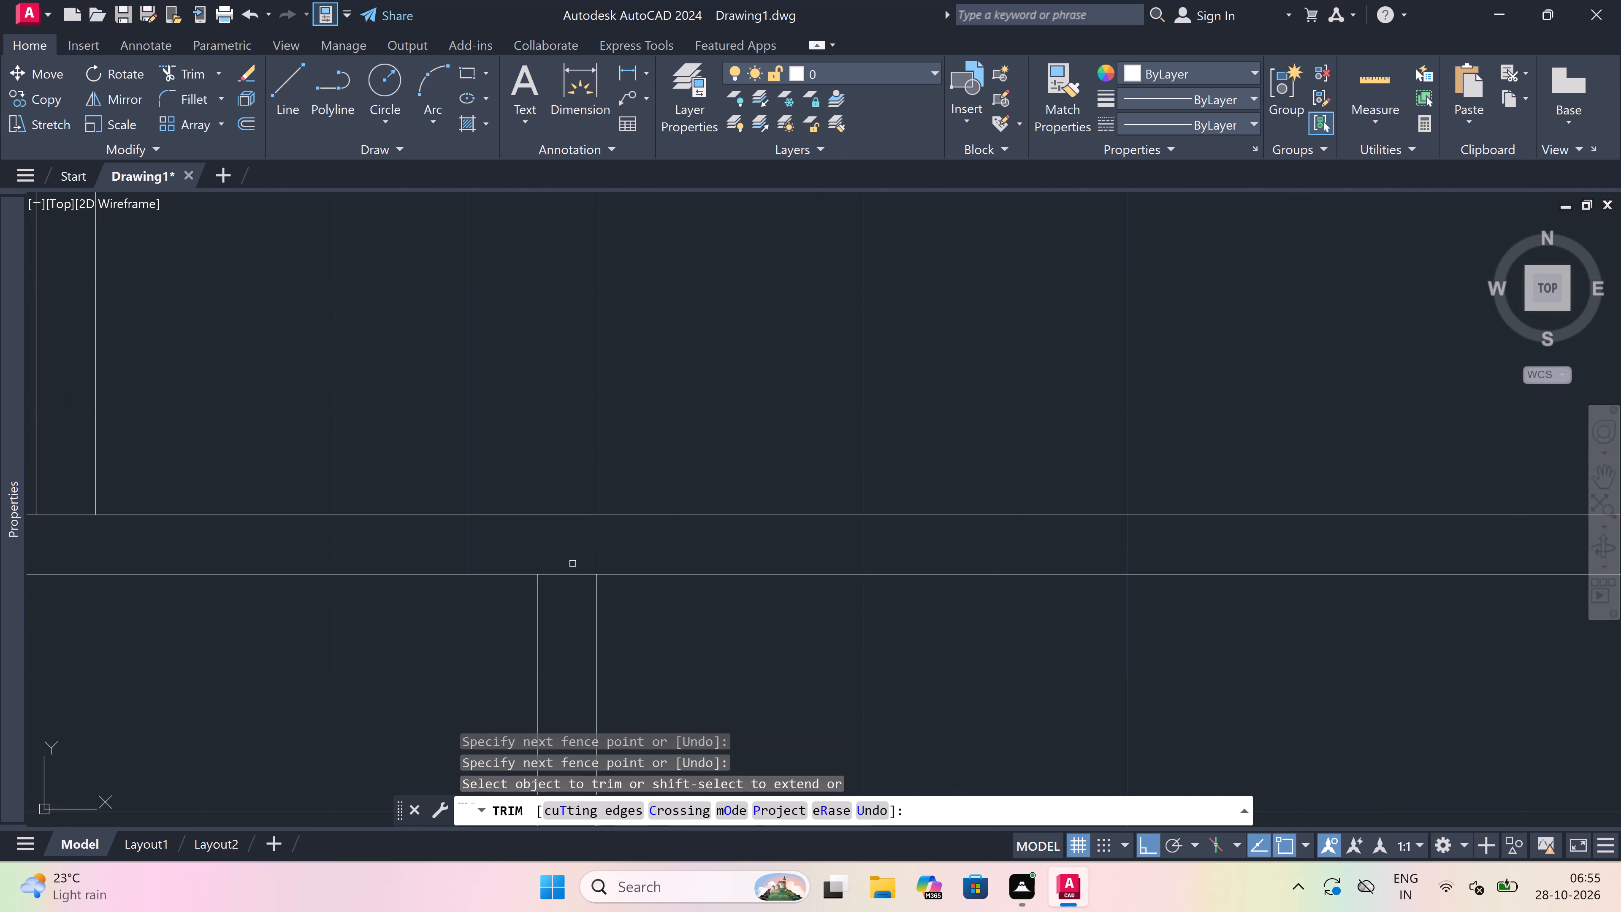
pyautogui.click(556, 566)
pyautogui.click(553, 594)
# Trim the horizontal segment crossing the base of the small upper room's right wall to open the wall junction.
pyautogui.scroll(-3, 553, 592)
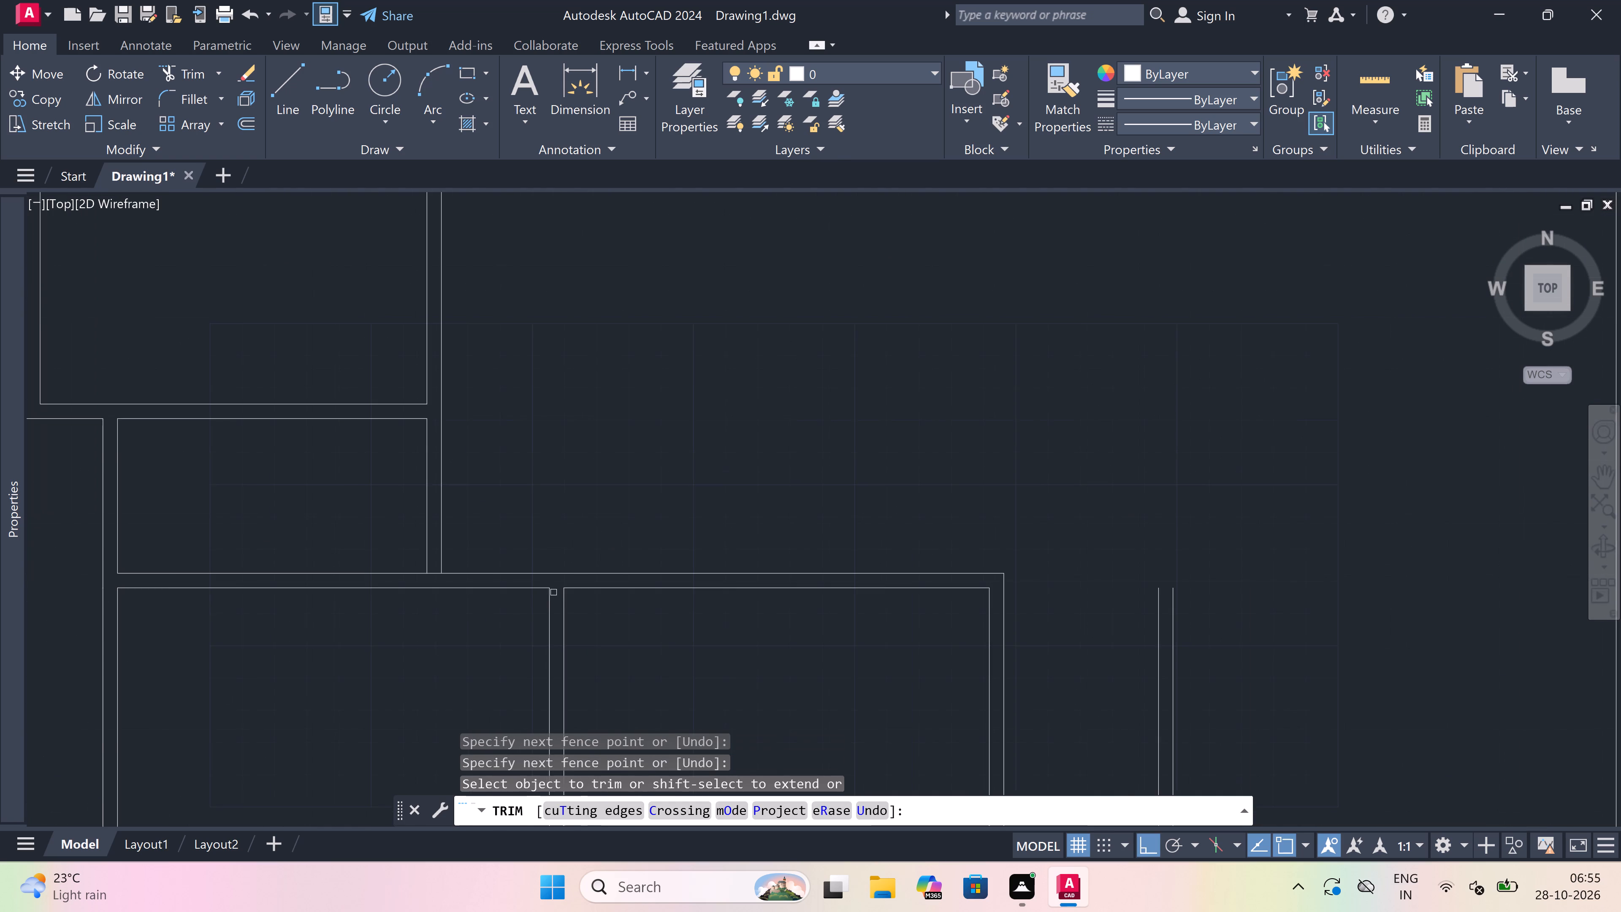
pyautogui.scroll(-2, 556, 590)
pyautogui.scroll(3, 493, 576)
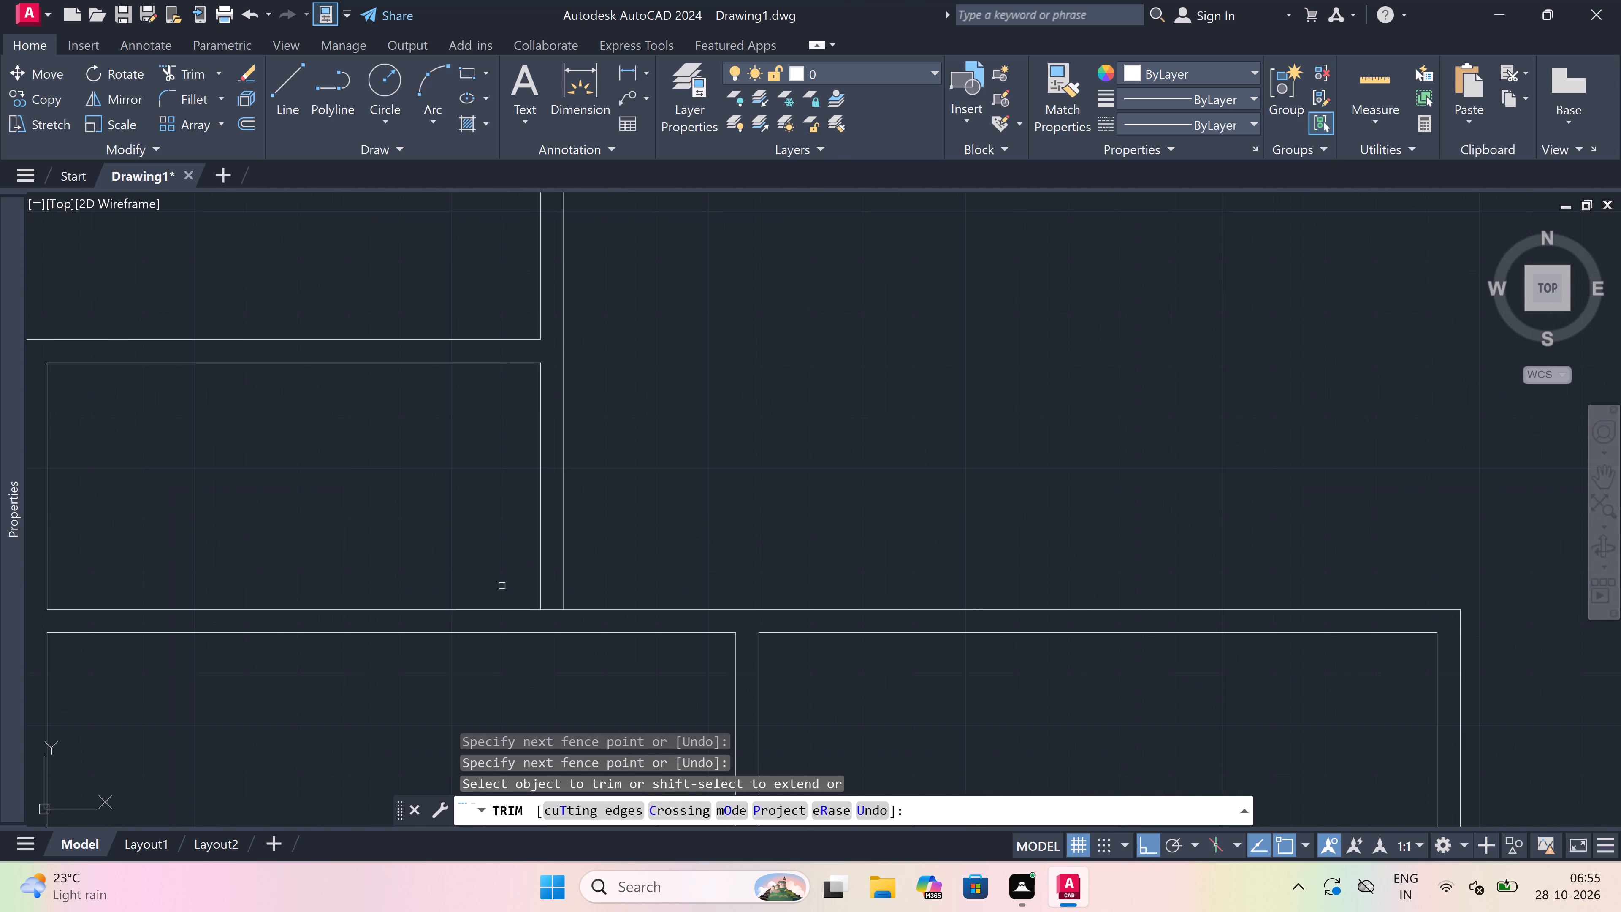
pyautogui.scroll(1, 530, 609)
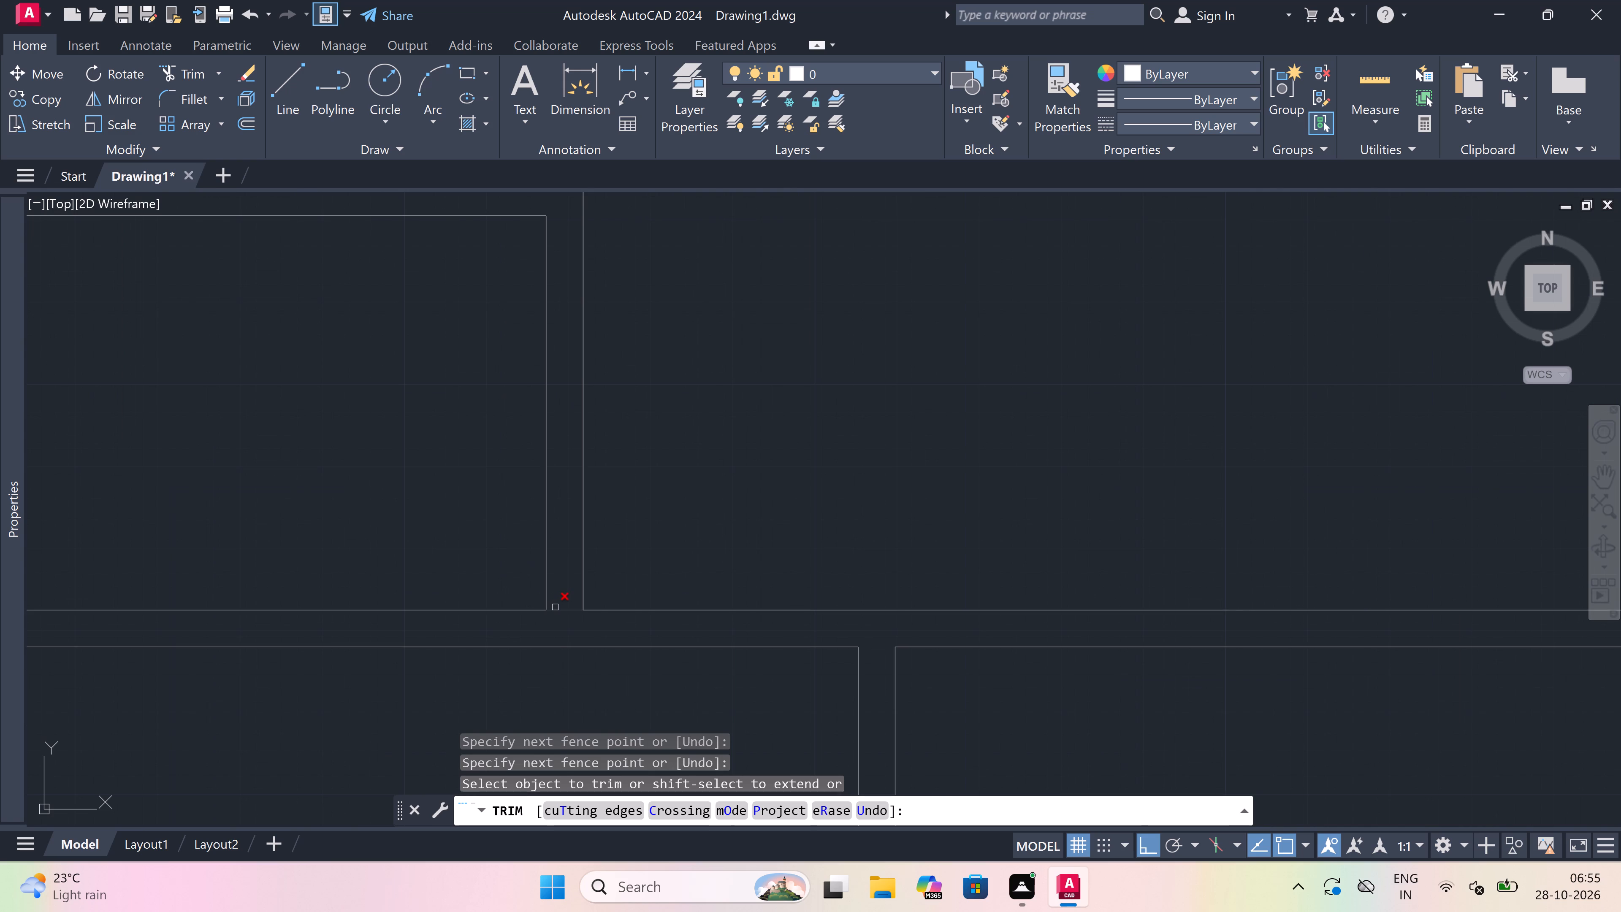
pyautogui.click(559, 606)
pyautogui.click(561, 632)
pyautogui.scroll(-2, 561, 631)
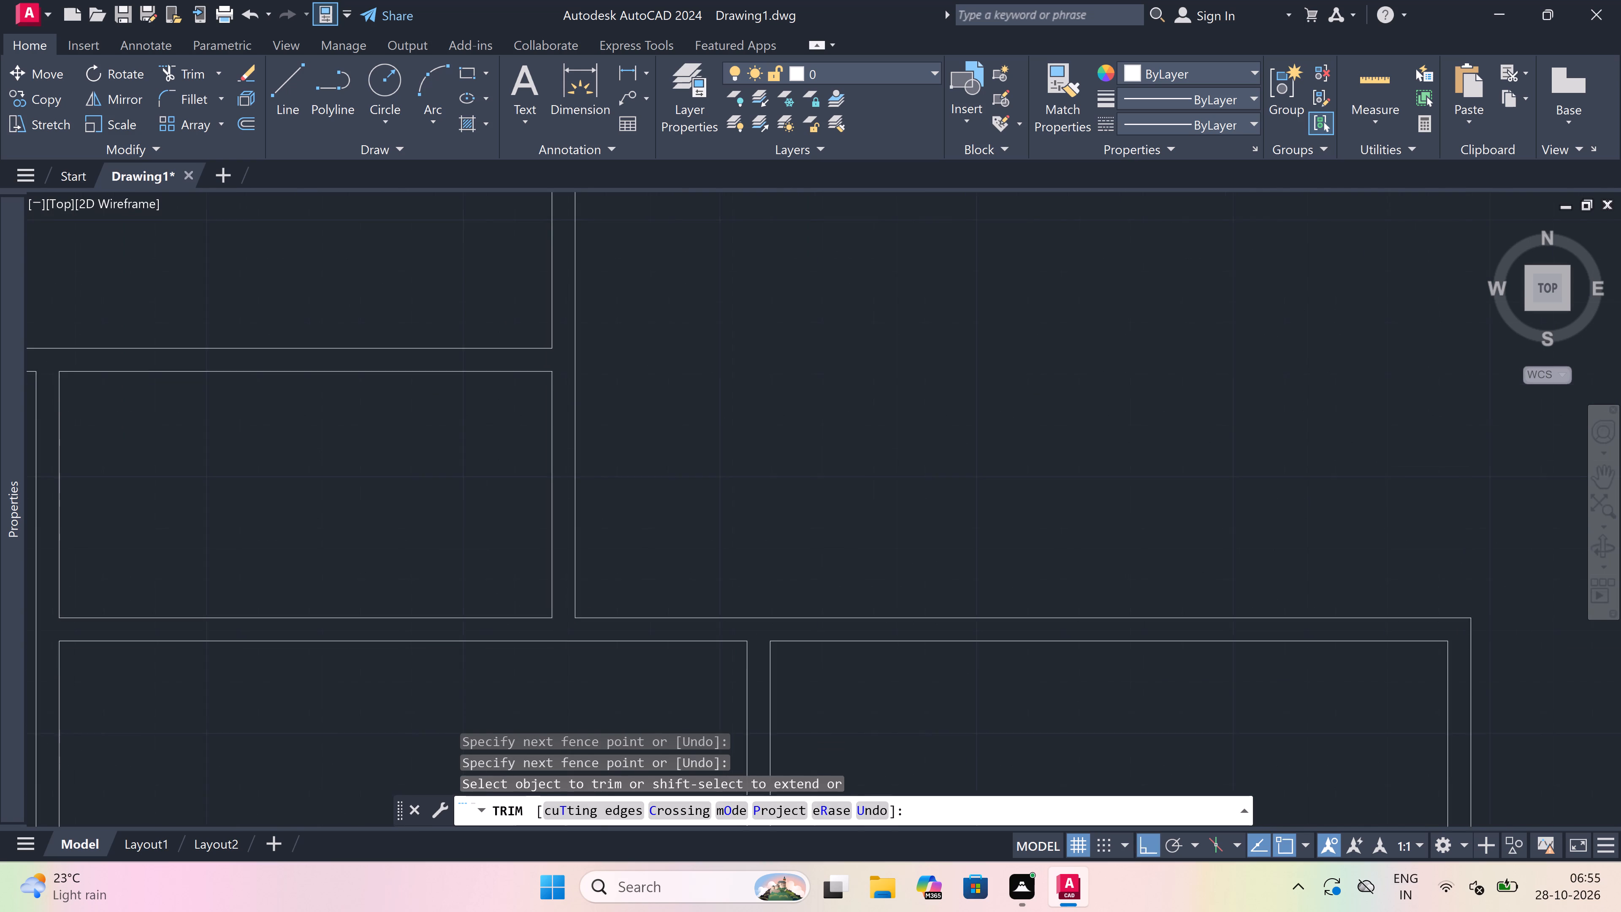
# Trim the line segments crossing the bottom junction of the partition between the two lower-left rooms.
pyautogui.scroll(-4, 561, 631)
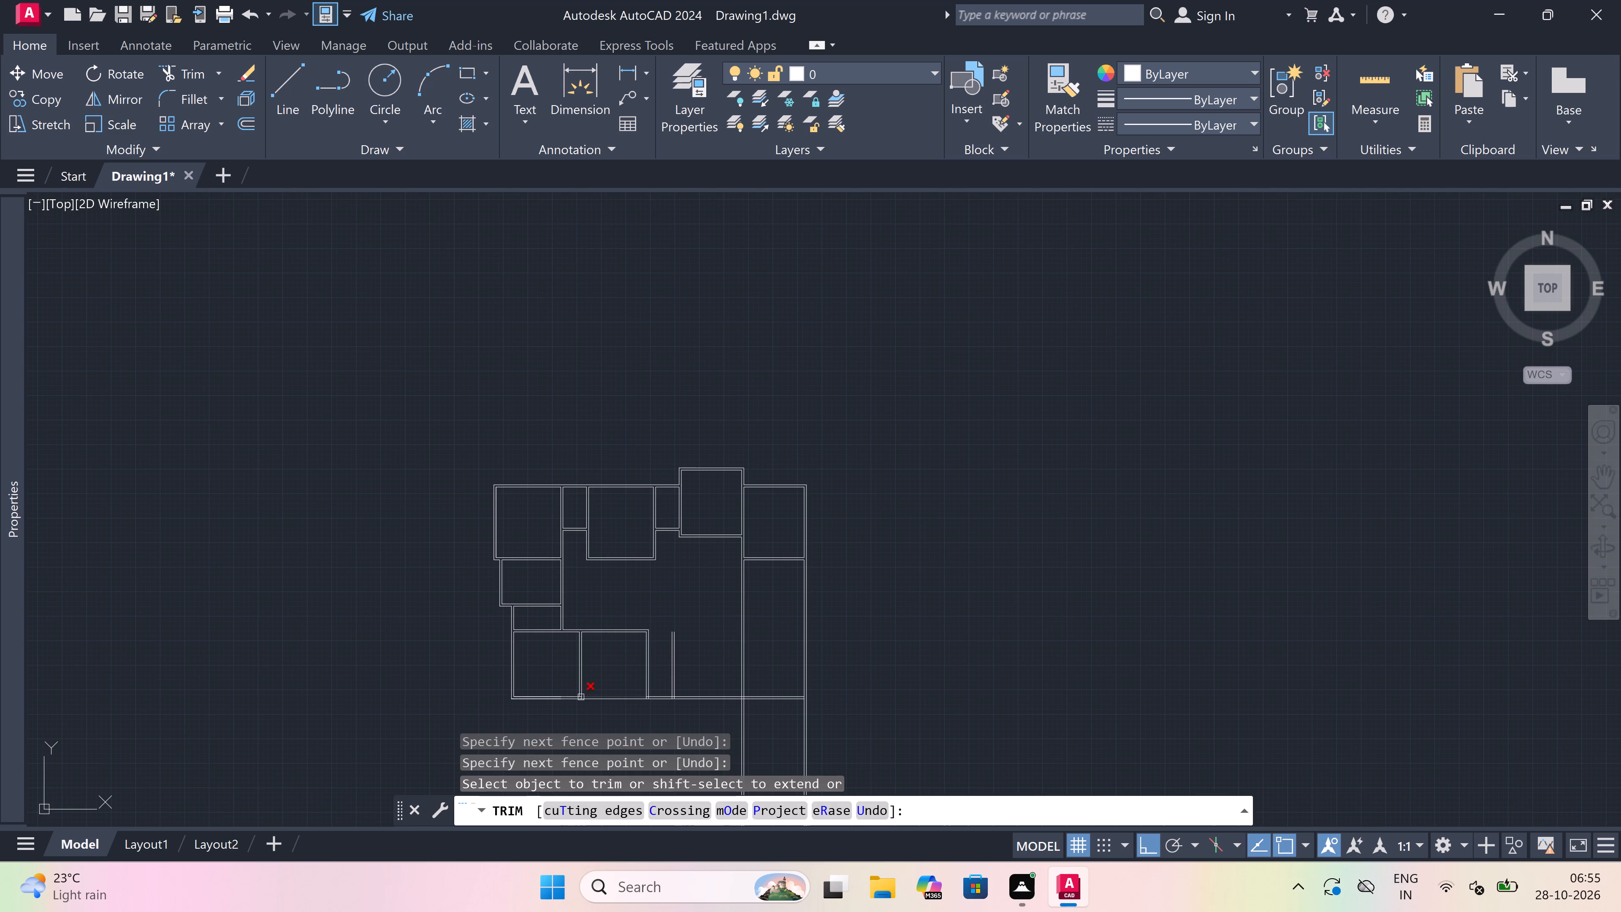
pyautogui.scroll(2, 552, 694)
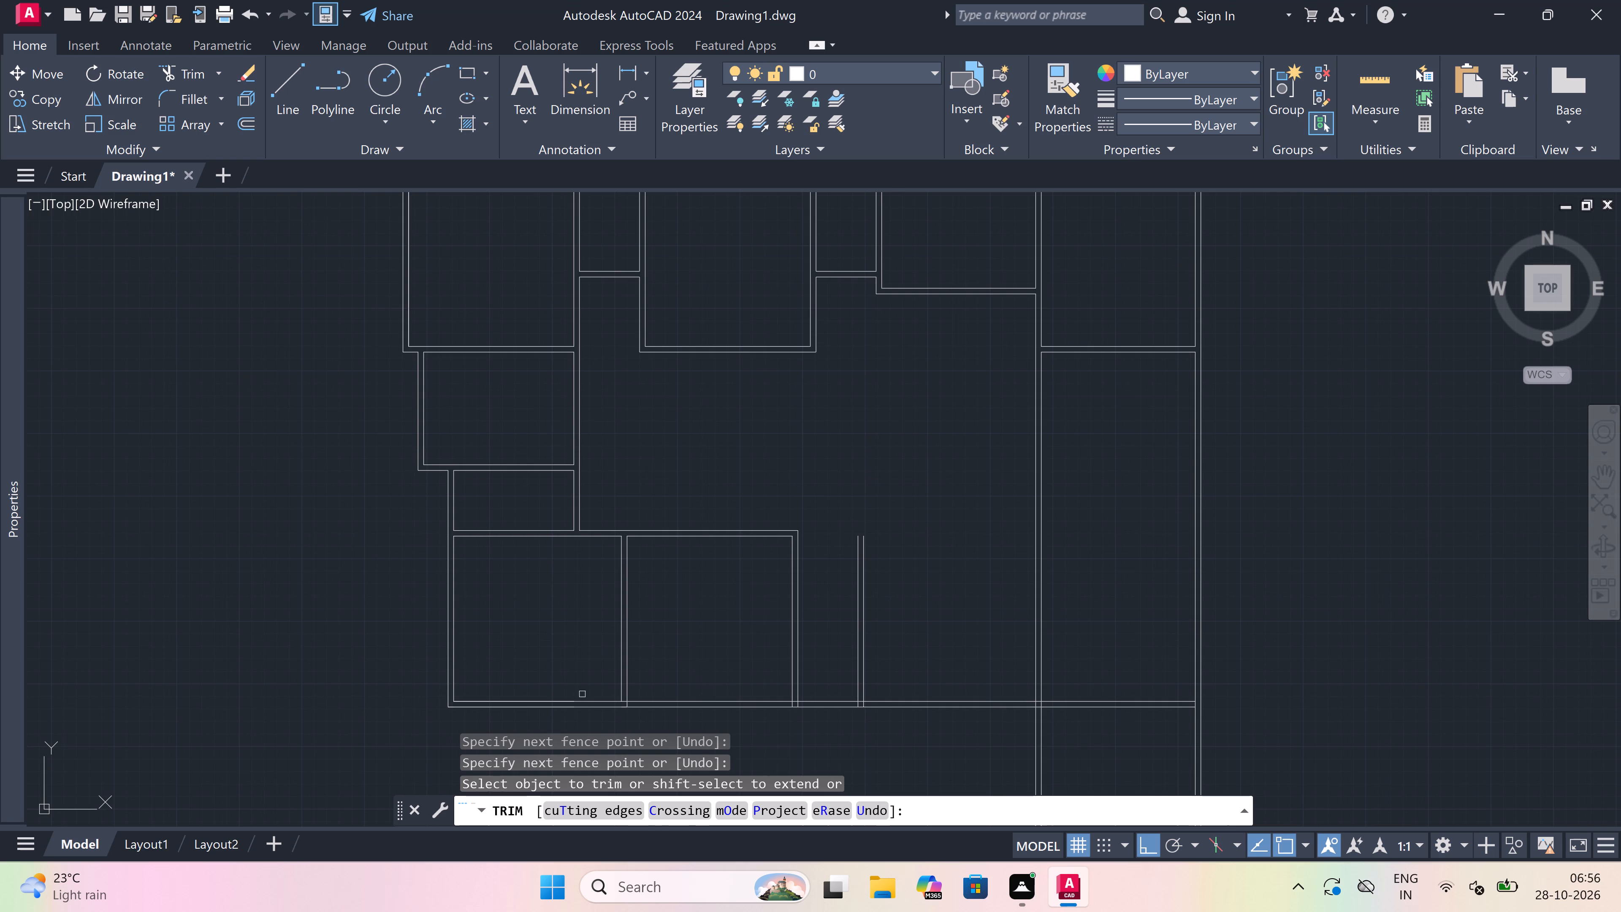
pyautogui.scroll(2, 630, 712)
pyautogui.scroll(3, 597, 695)
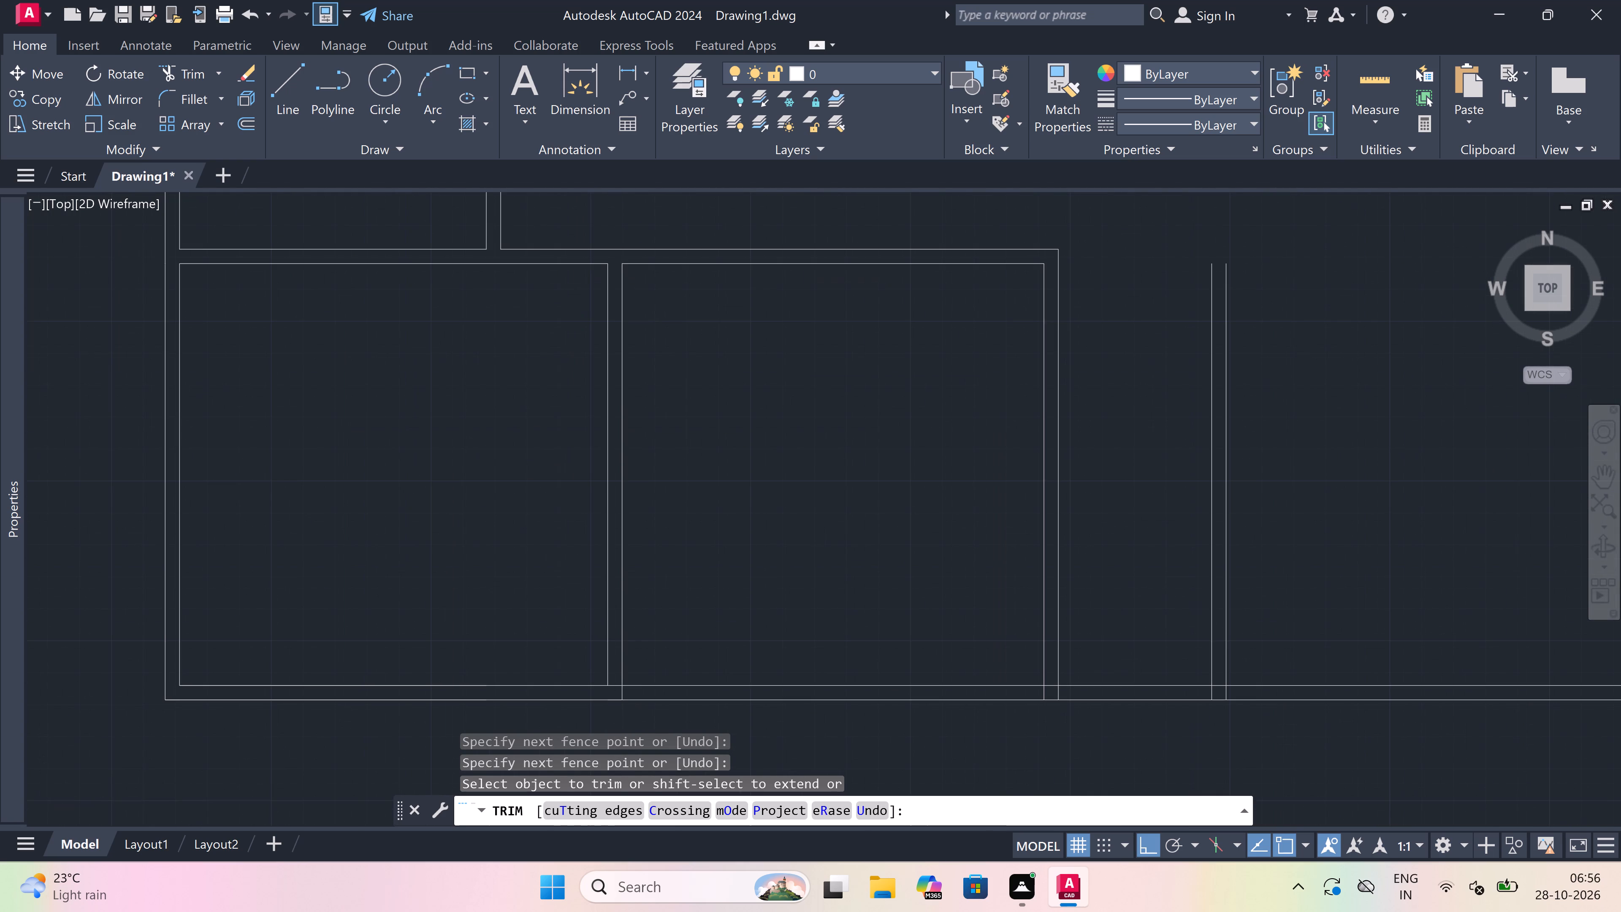
pyautogui.click(682, 676)
pyautogui.click(680, 651)
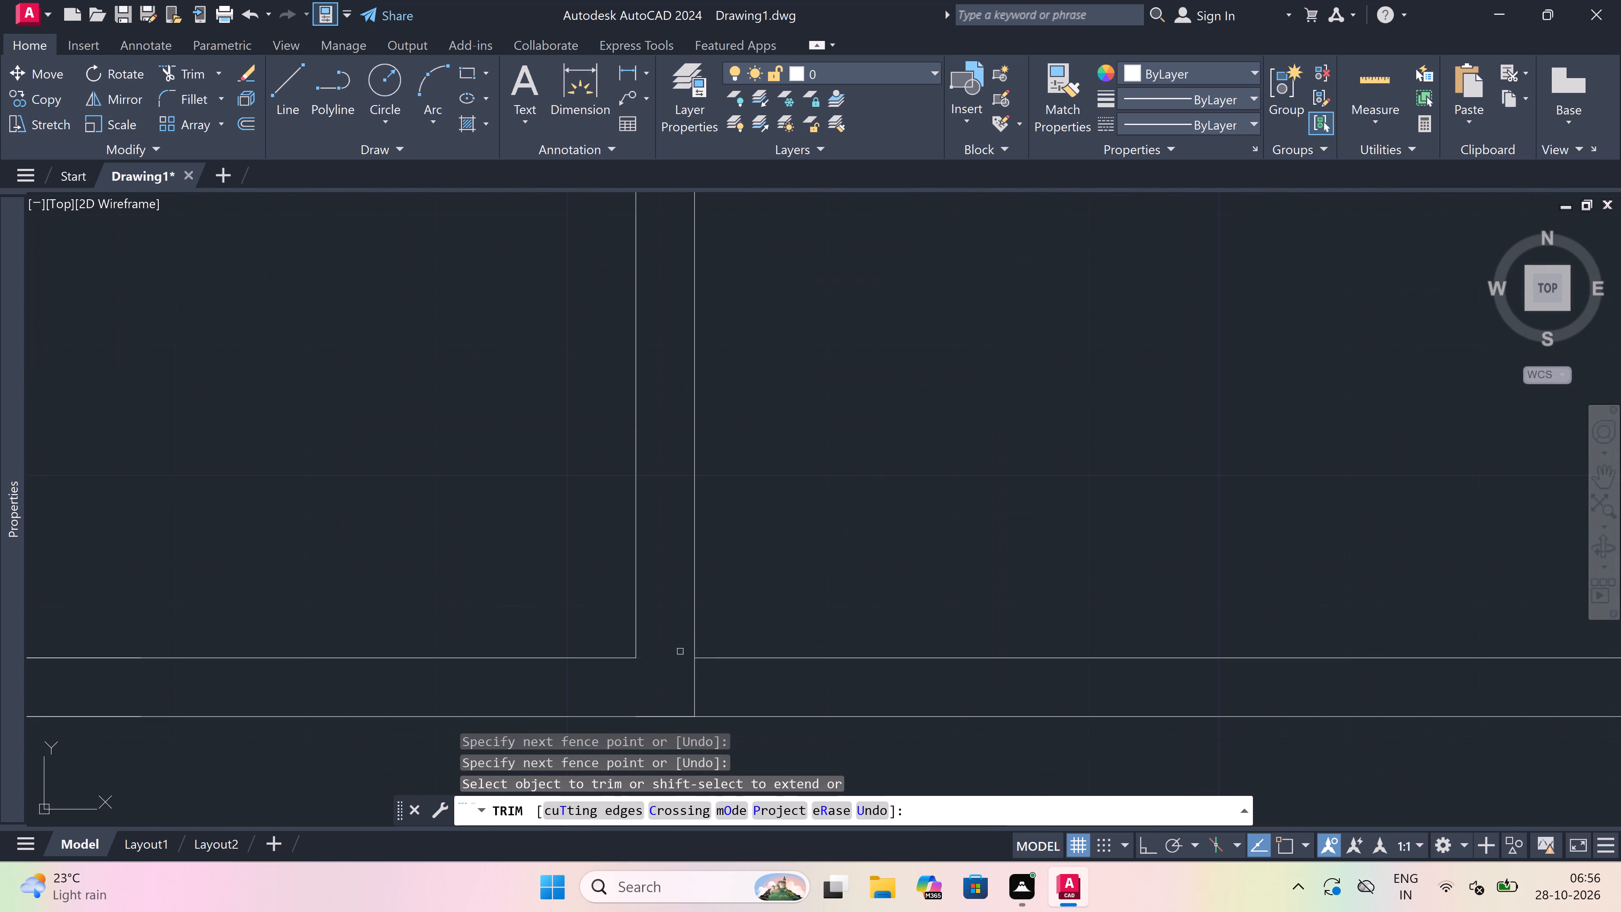
pyautogui.click(671, 689)
pyautogui.click(713, 692)
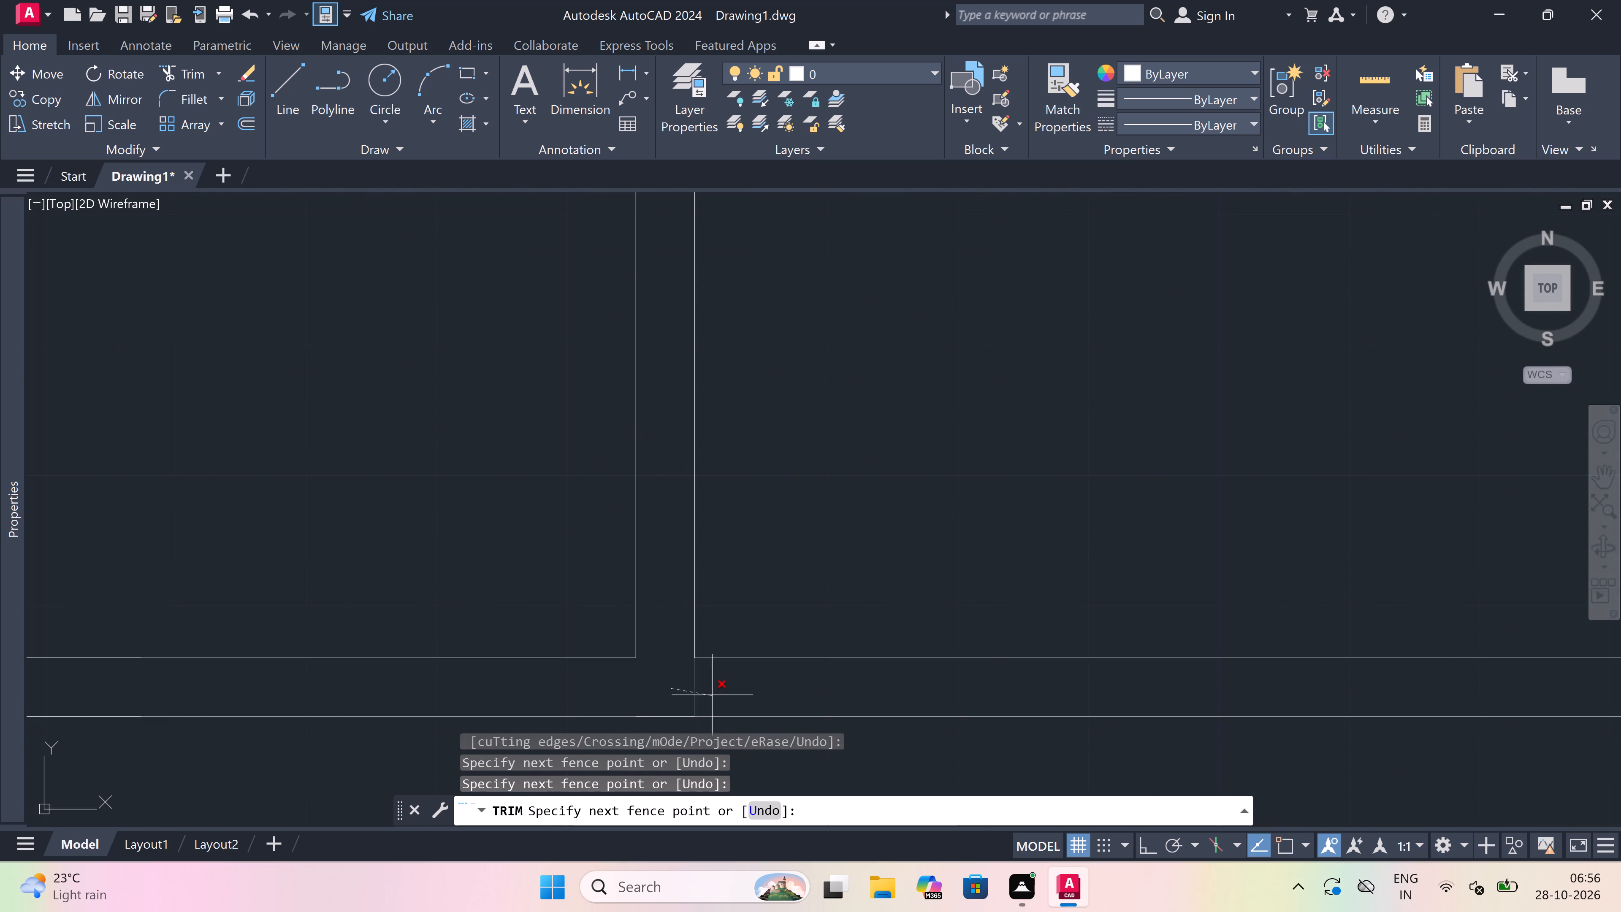
# Trim the overlapping segments where the second lower-left room's right wall meets the bottom outer wall.
pyautogui.scroll(-6, 689, 687)
pyautogui.scroll(2, 898, 714)
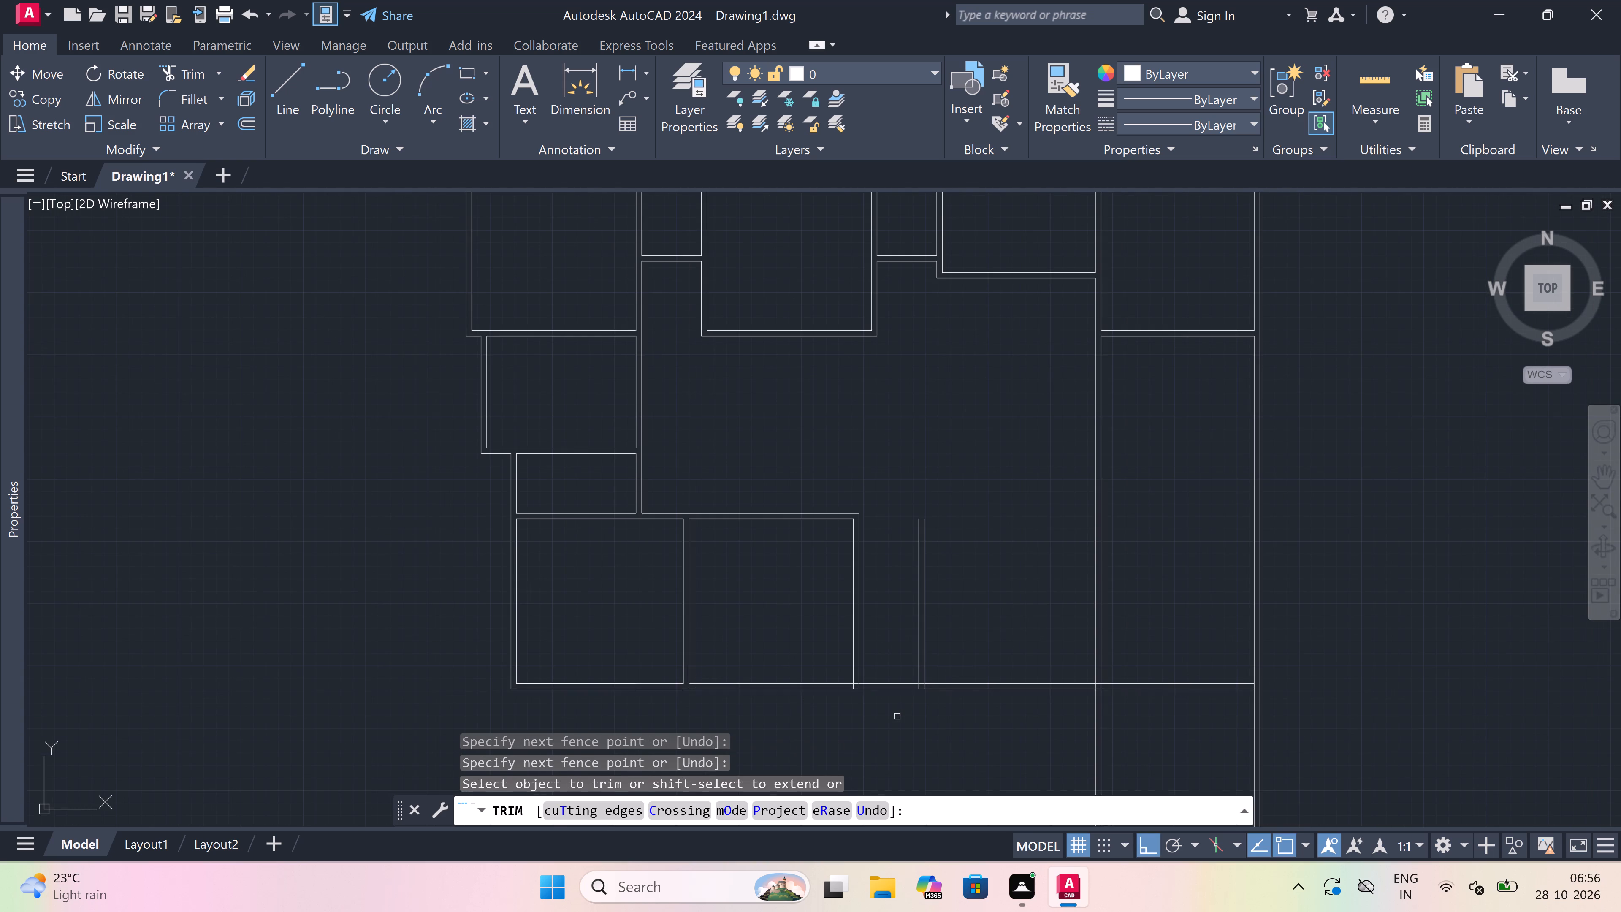
pyautogui.scroll(3, 792, 643)
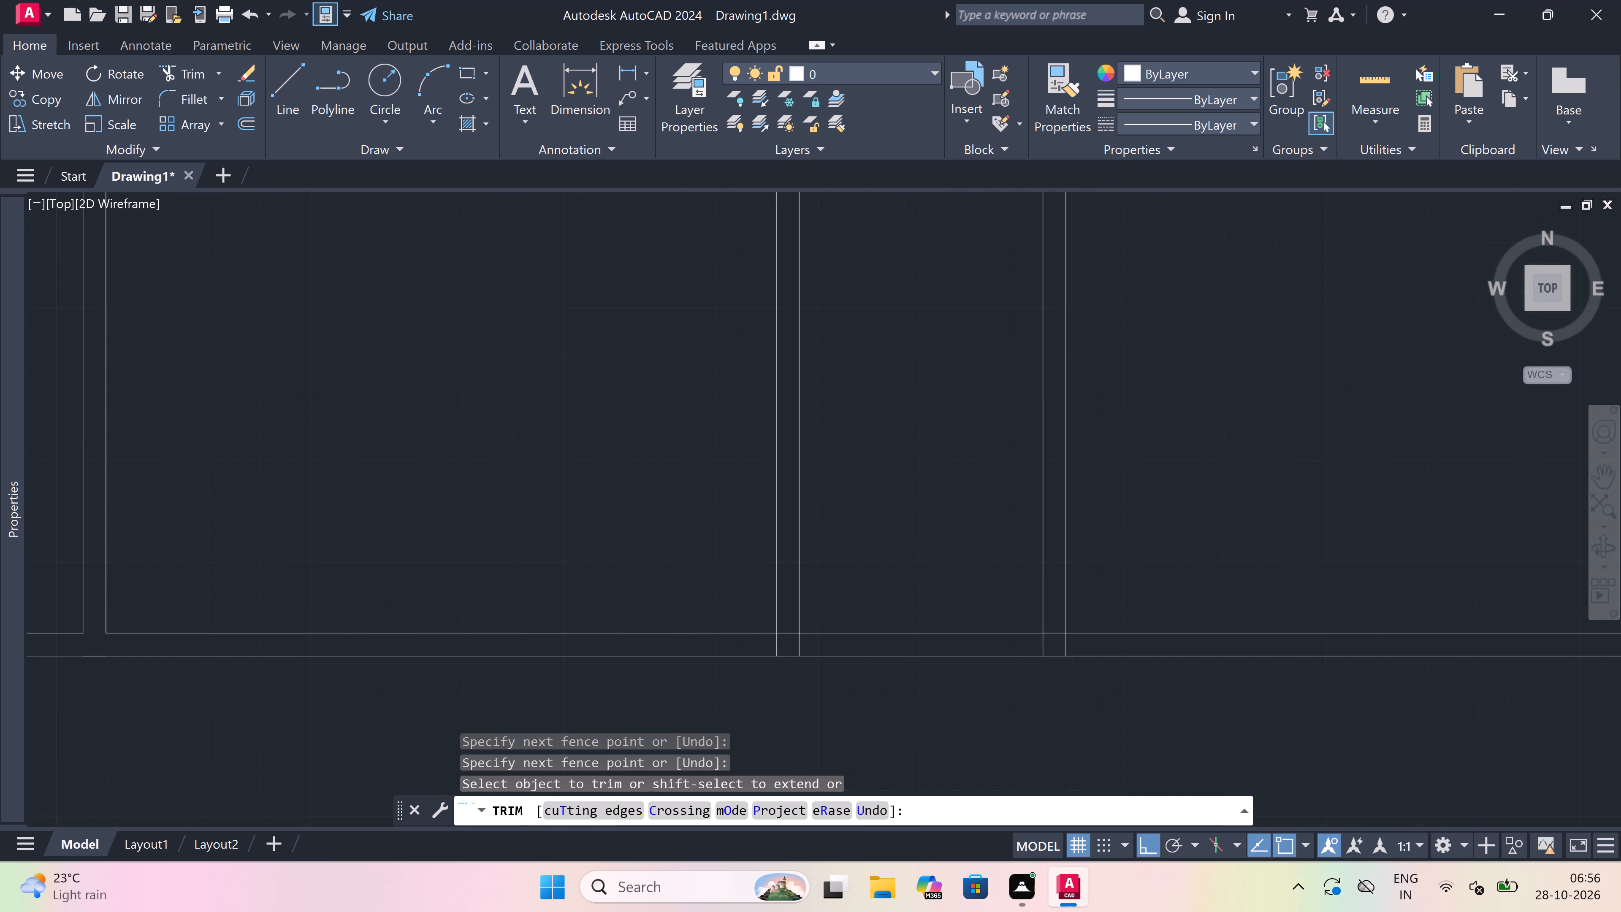
pyautogui.scroll(1, 797, 643)
pyautogui.click(851, 643)
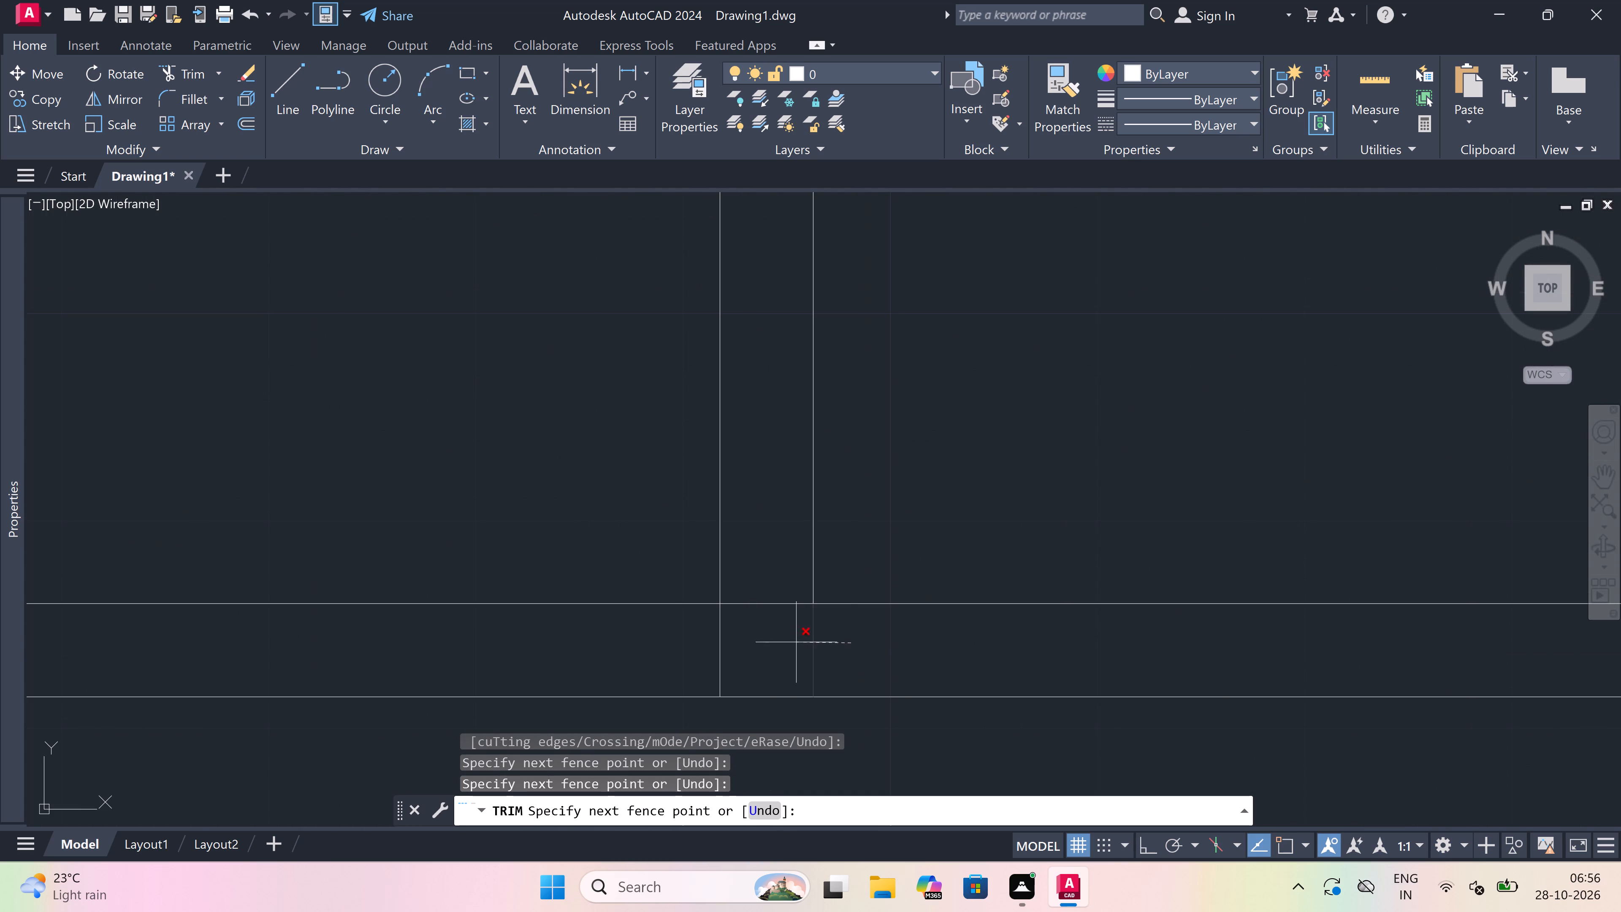
pyautogui.click(646, 650)
pyautogui.click(741, 634)
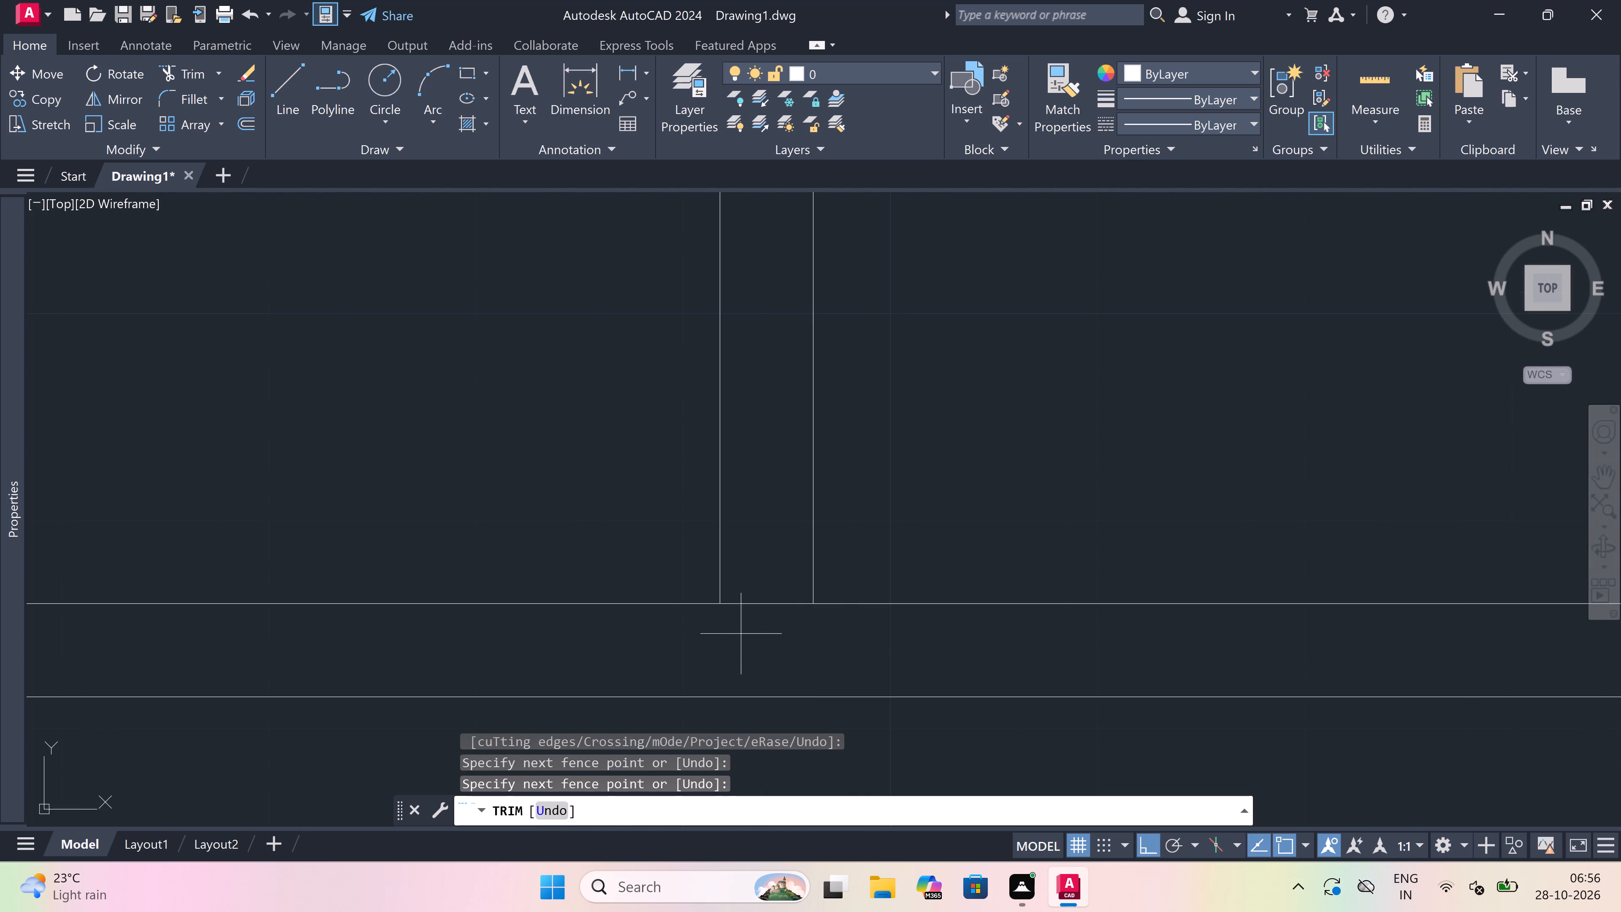
pyautogui.click(767, 590)
# Trim the overlapping segments where the short open-topped vertical wall meets the bottom outer wall.
pyautogui.scroll(-2, 729, 646)
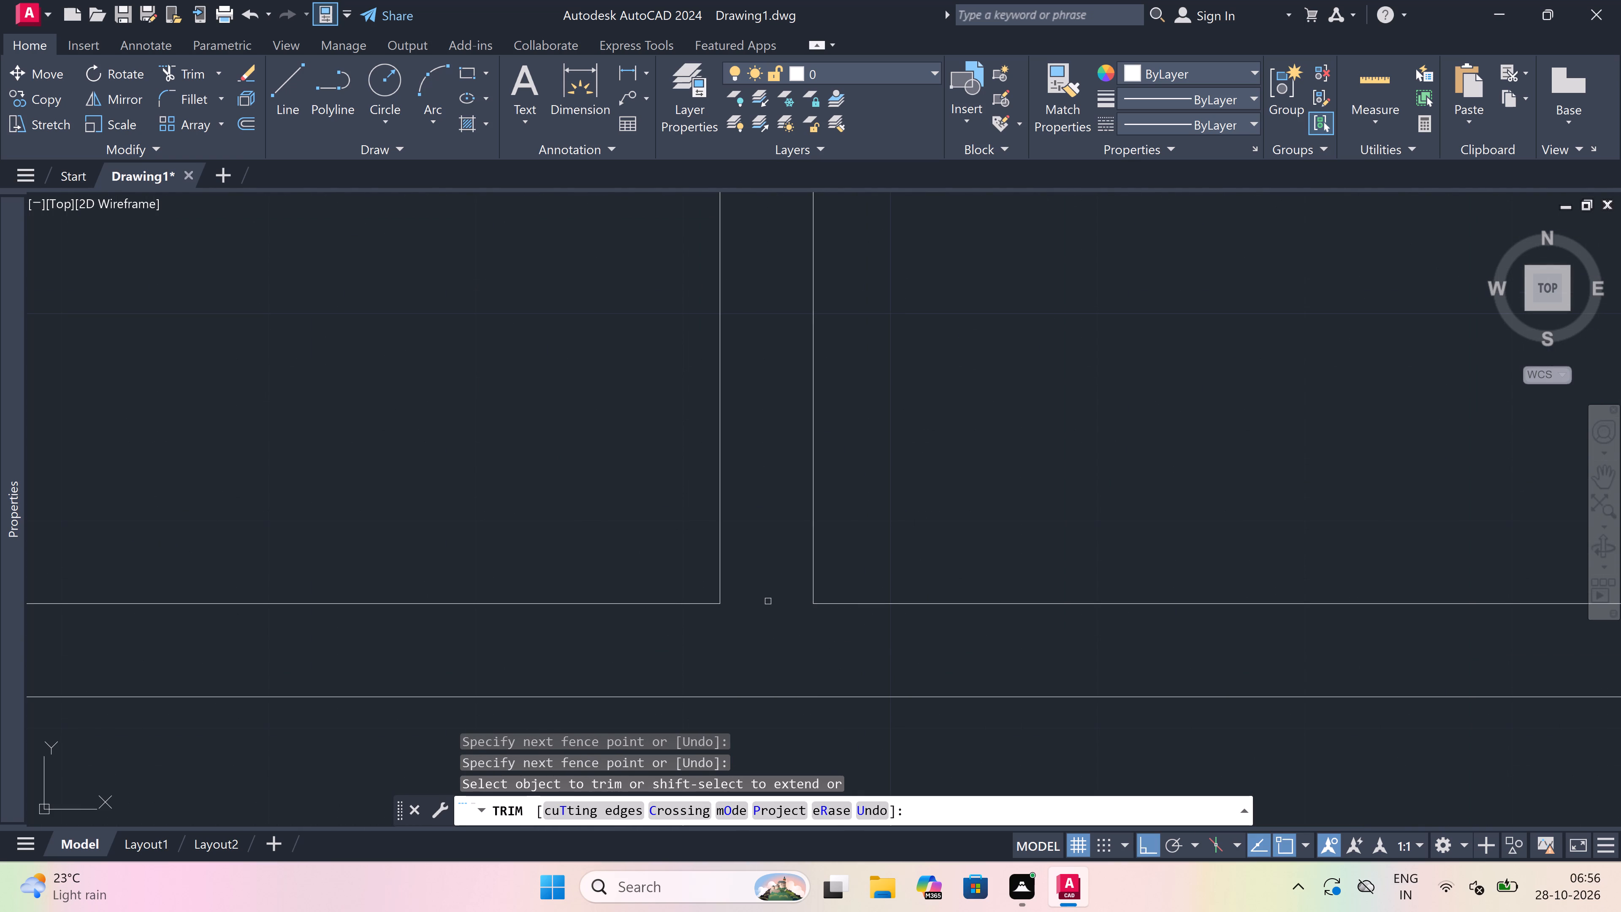
pyautogui.scroll(-3, 731, 644)
pyautogui.scroll(3, 832, 658)
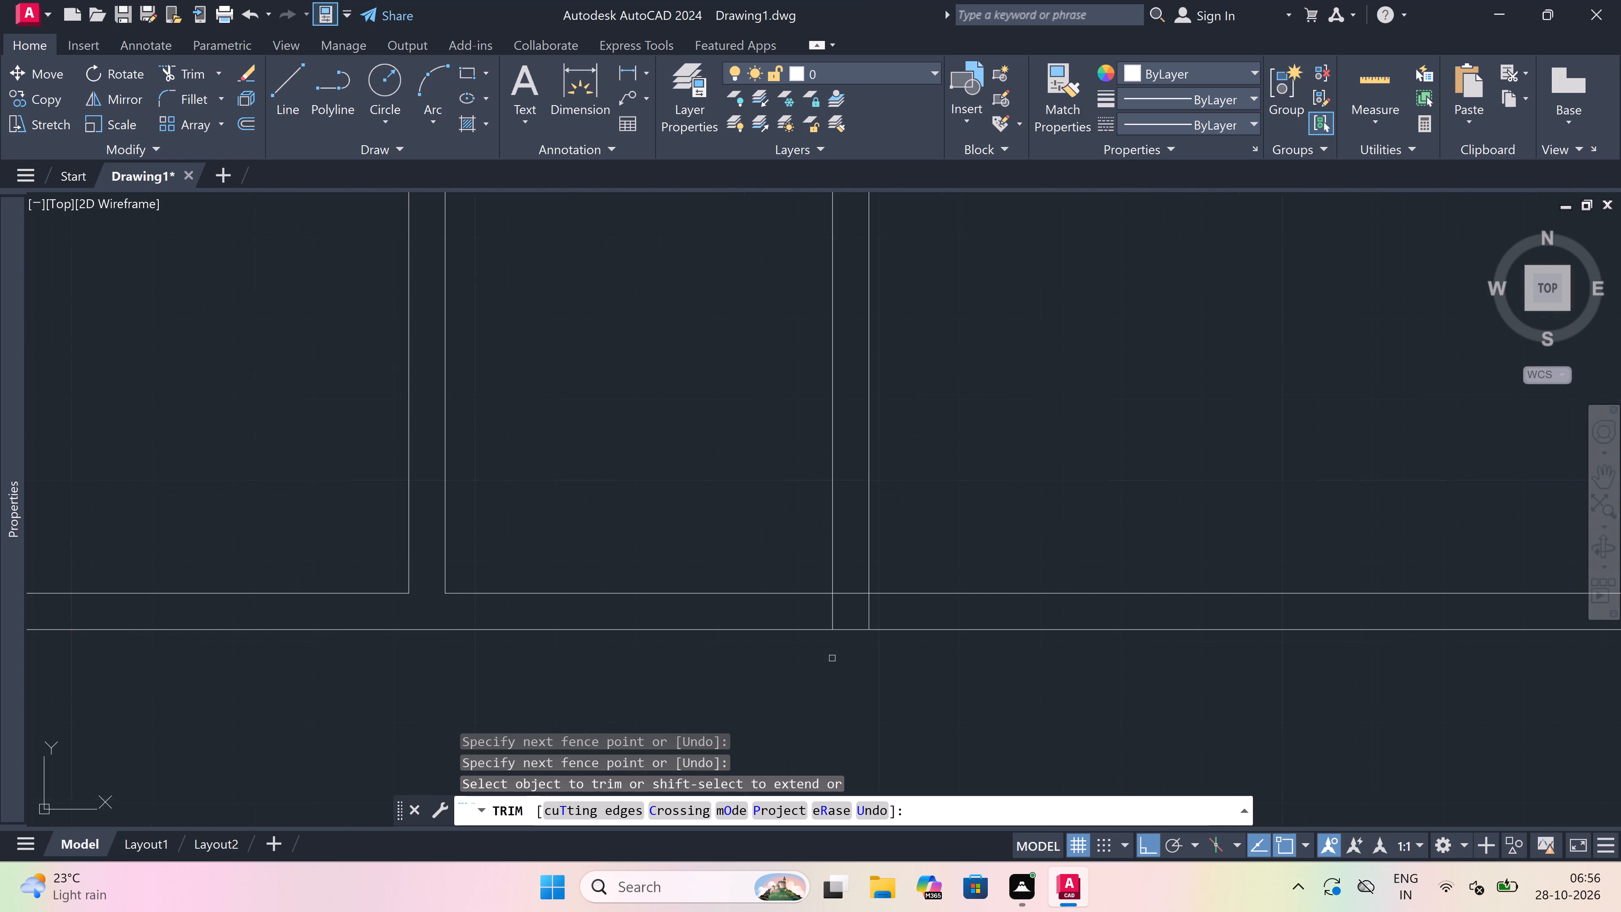
pyautogui.click(884, 603)
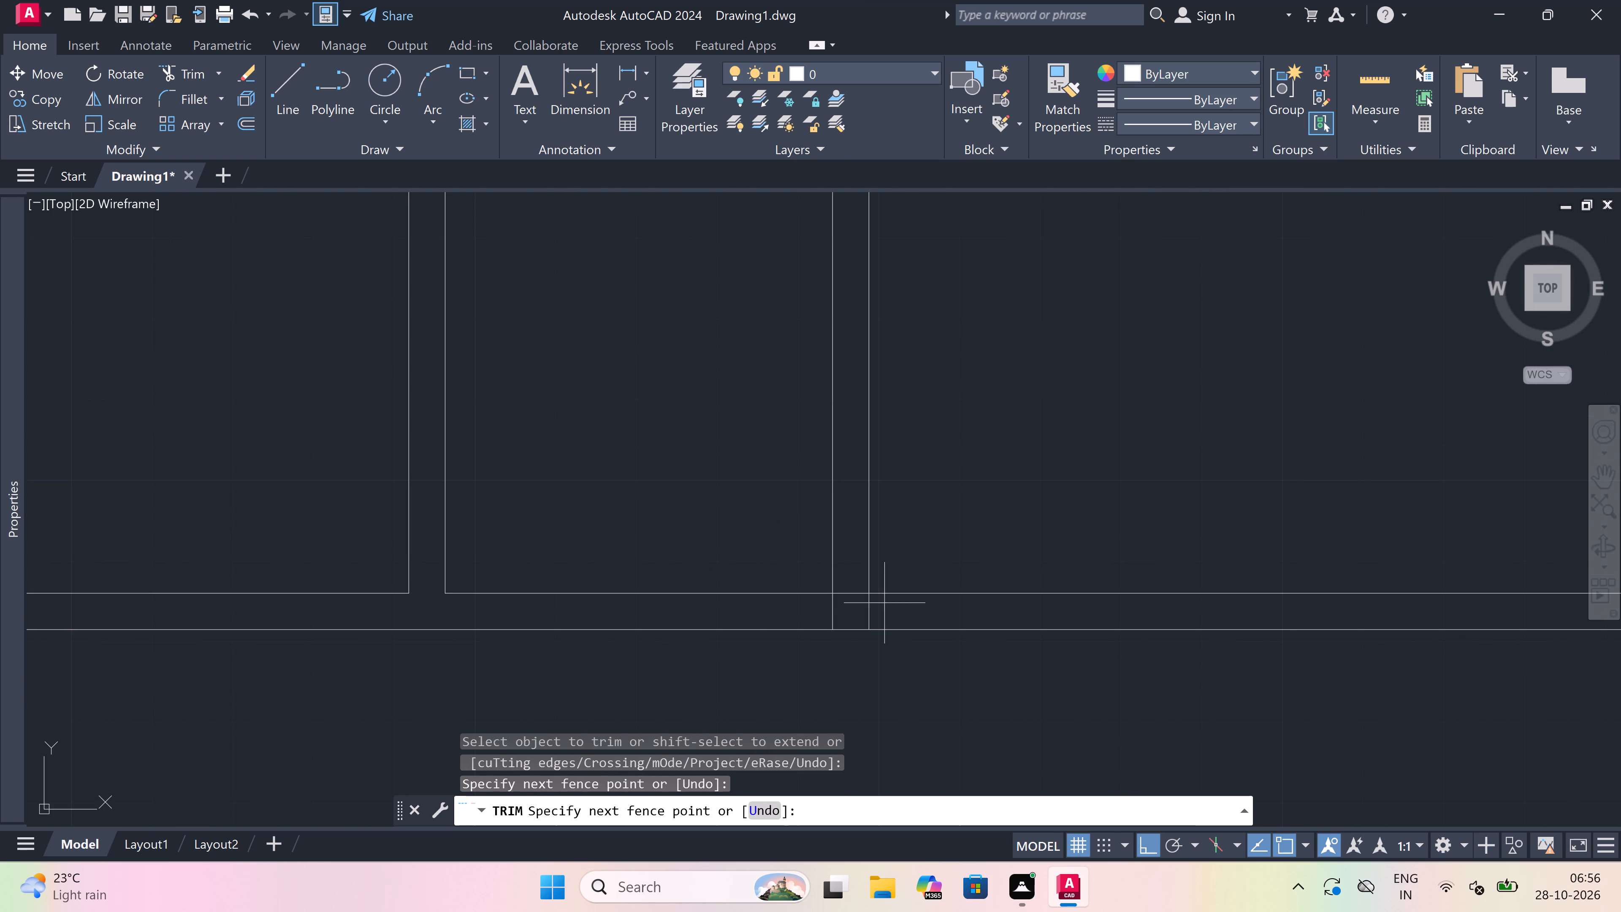
pyautogui.click(813, 608)
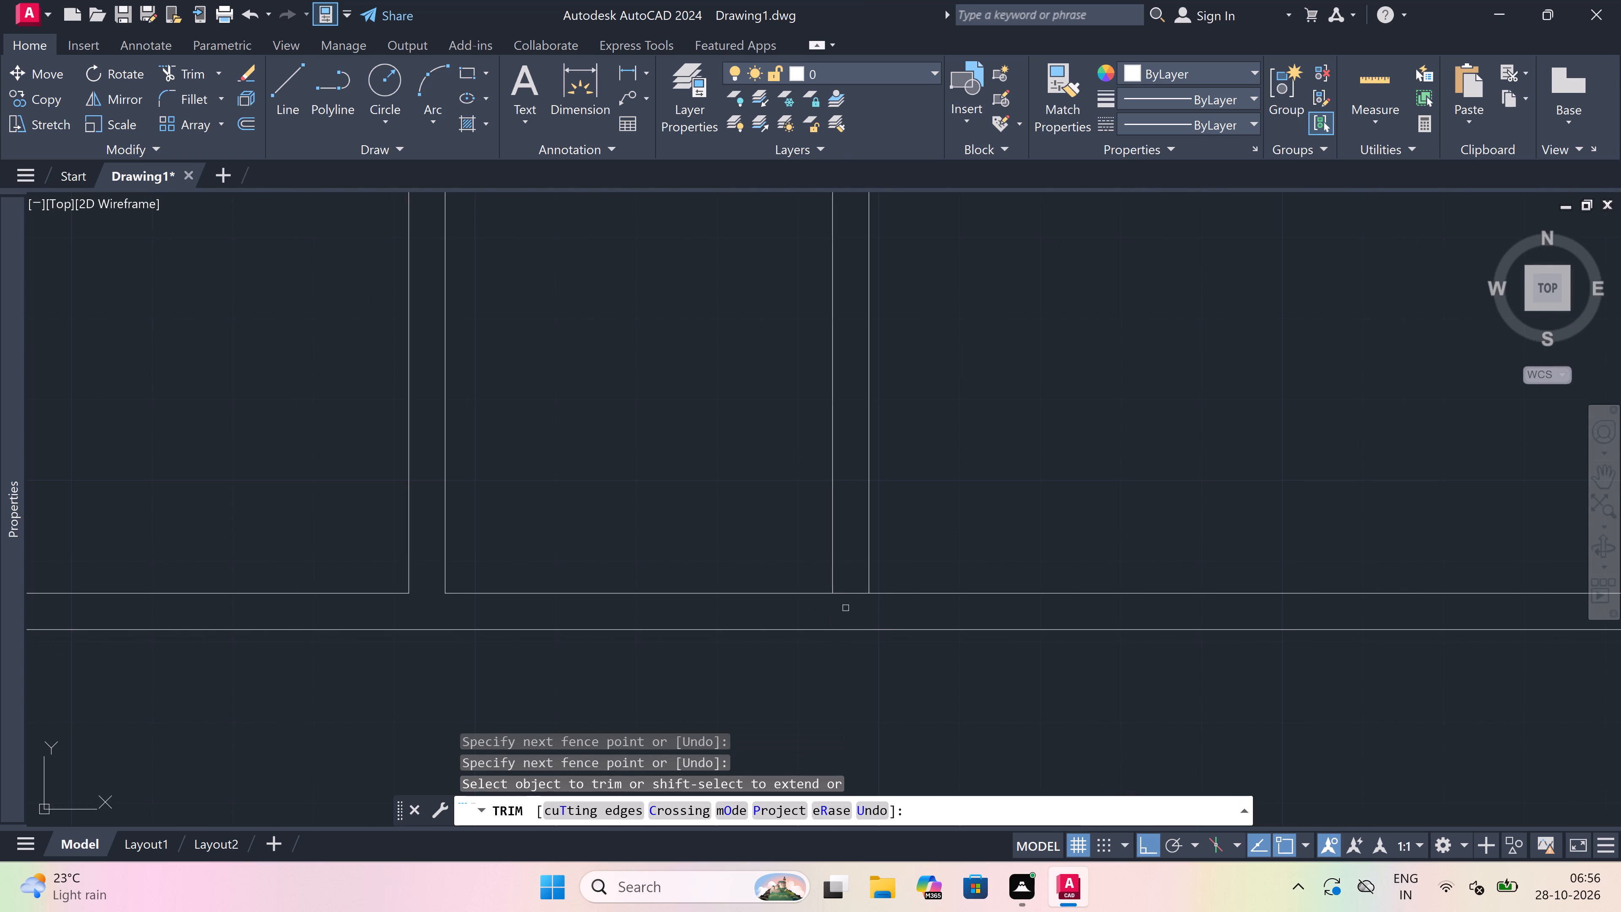
pyautogui.scroll(1, 844, 588)
pyautogui.click(847, 589)
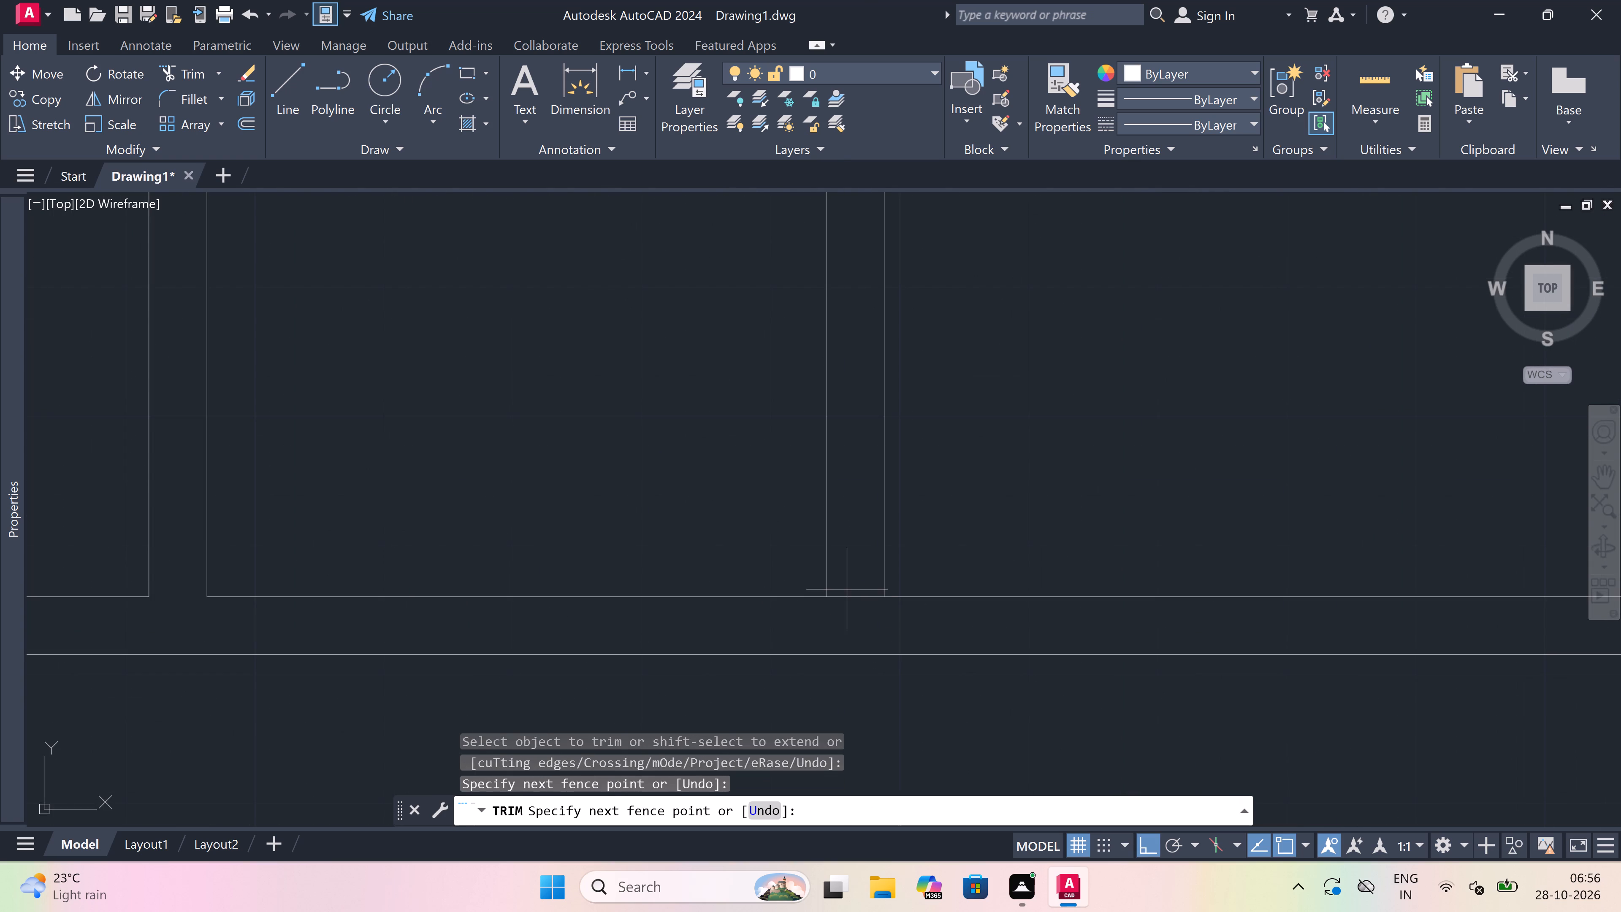
pyautogui.click(841, 629)
# Trim both faces of the long interior vertical wall where they extend below the bottom outer wall.
pyautogui.scroll(-8, 695, 652)
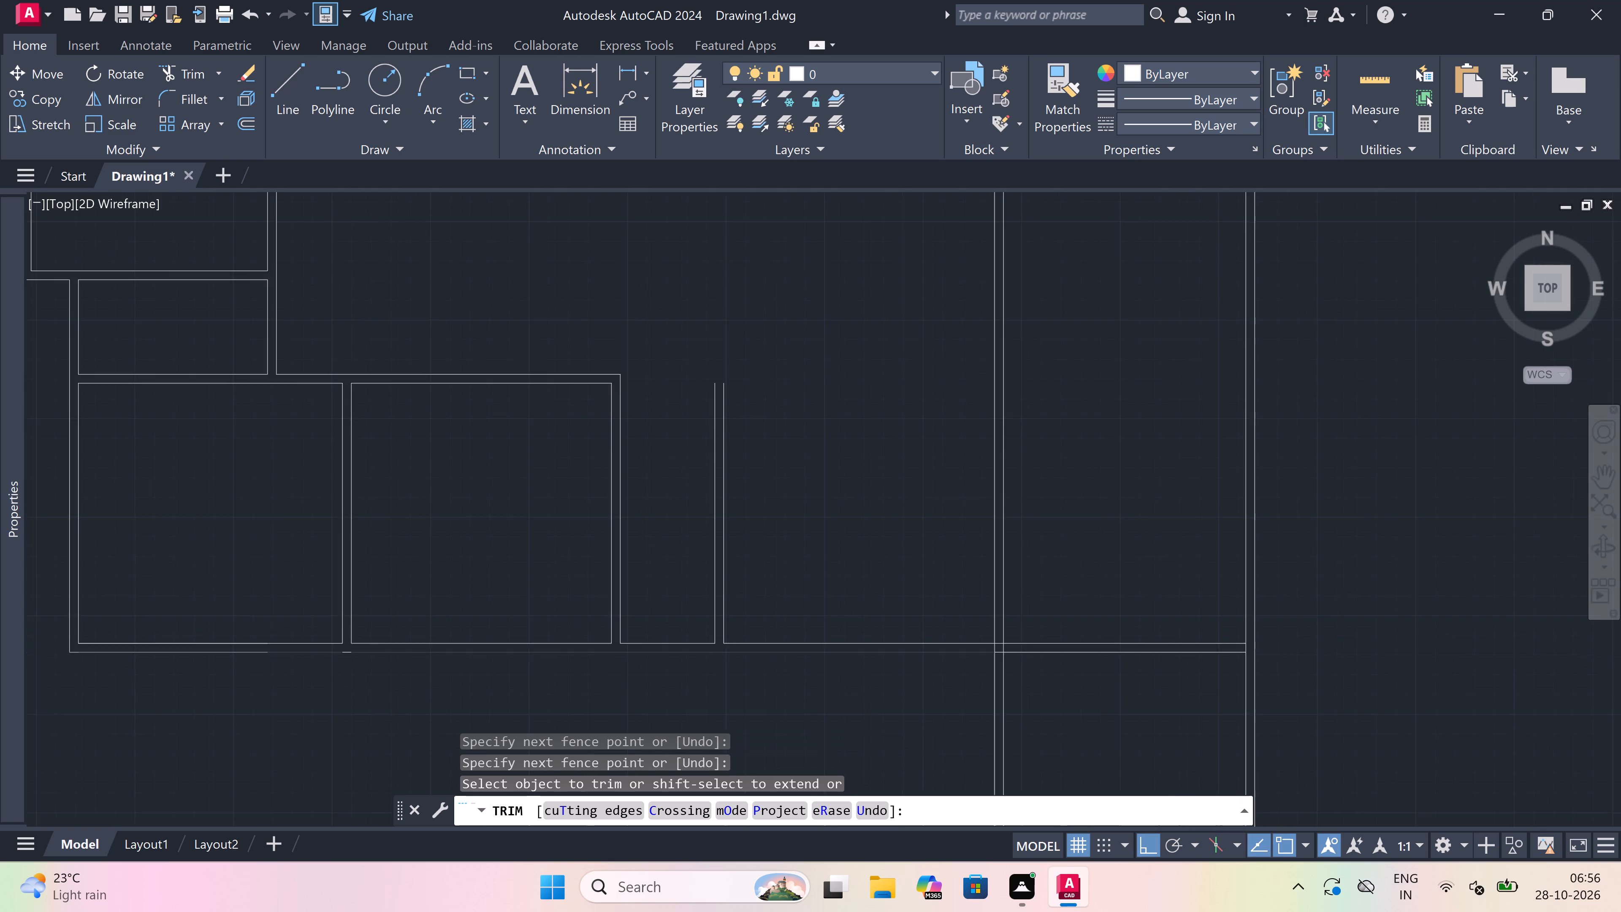
pyautogui.scroll(1, 799, 662)
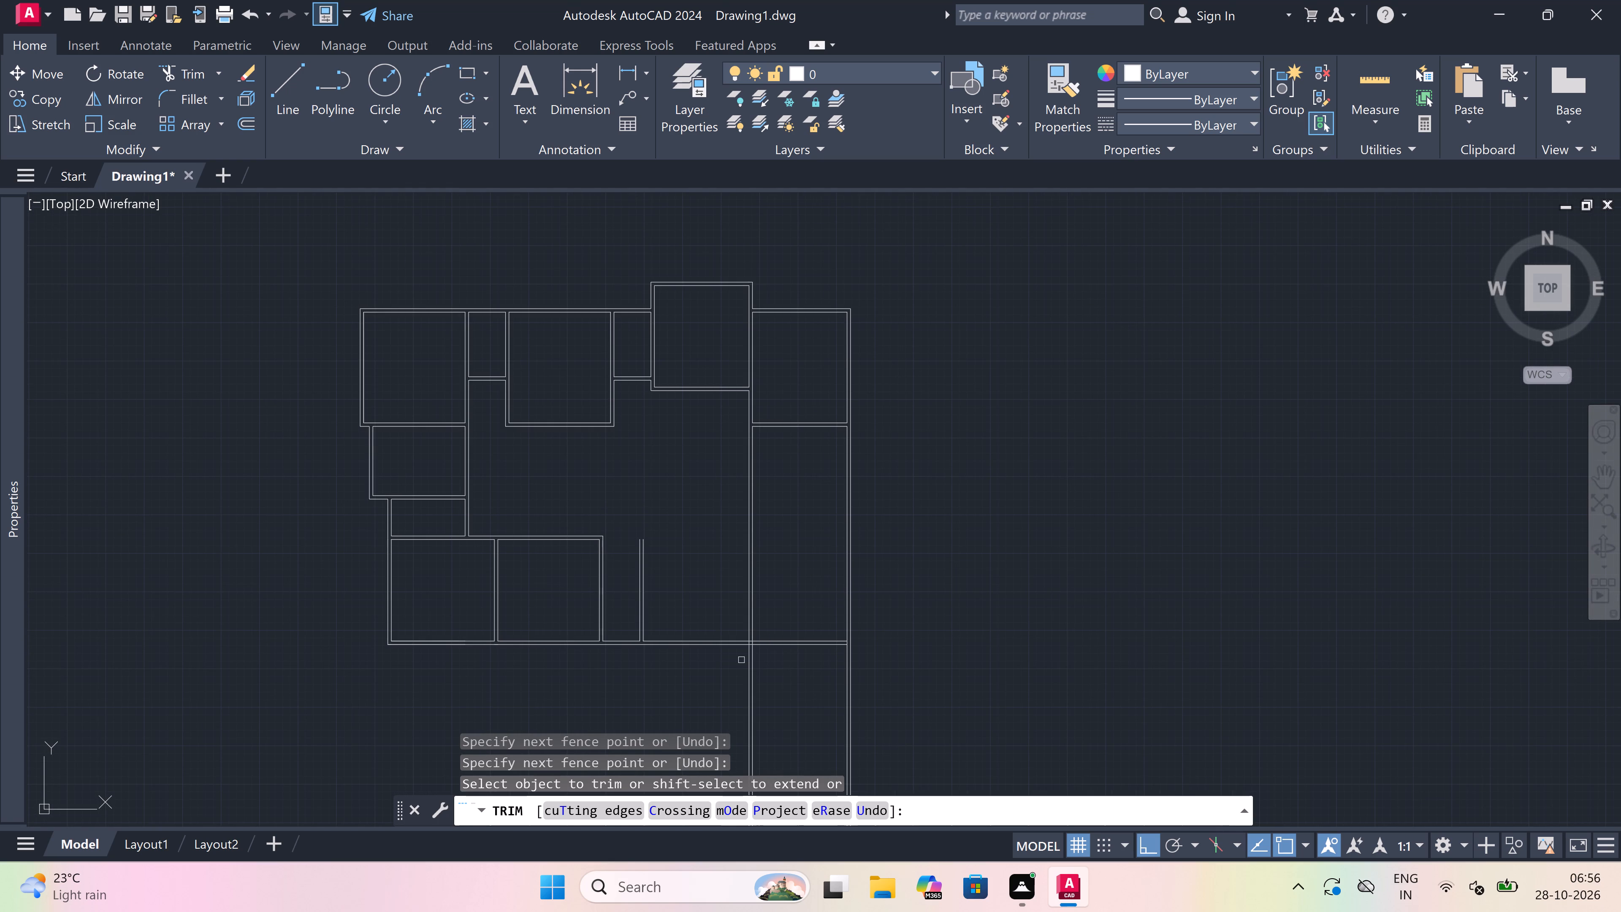
pyautogui.click(741, 714)
pyautogui.click(807, 694)
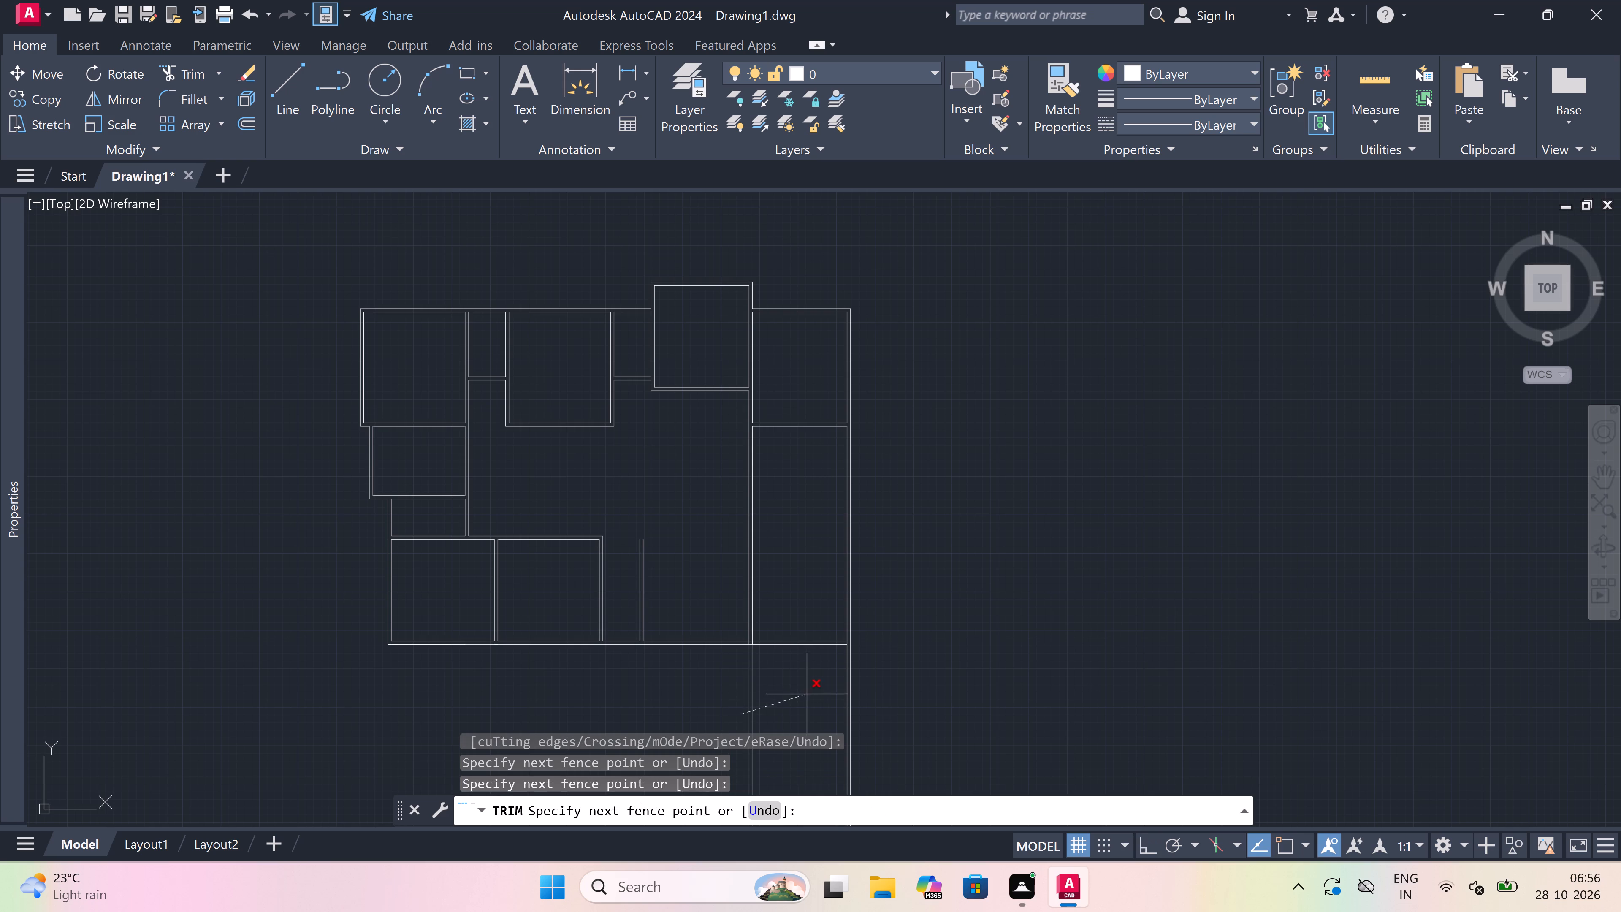
# Trim the overlapping segments at the base of the long interior vertical wall to open its junction with the bottom wall.
pyautogui.scroll(3, 727, 624)
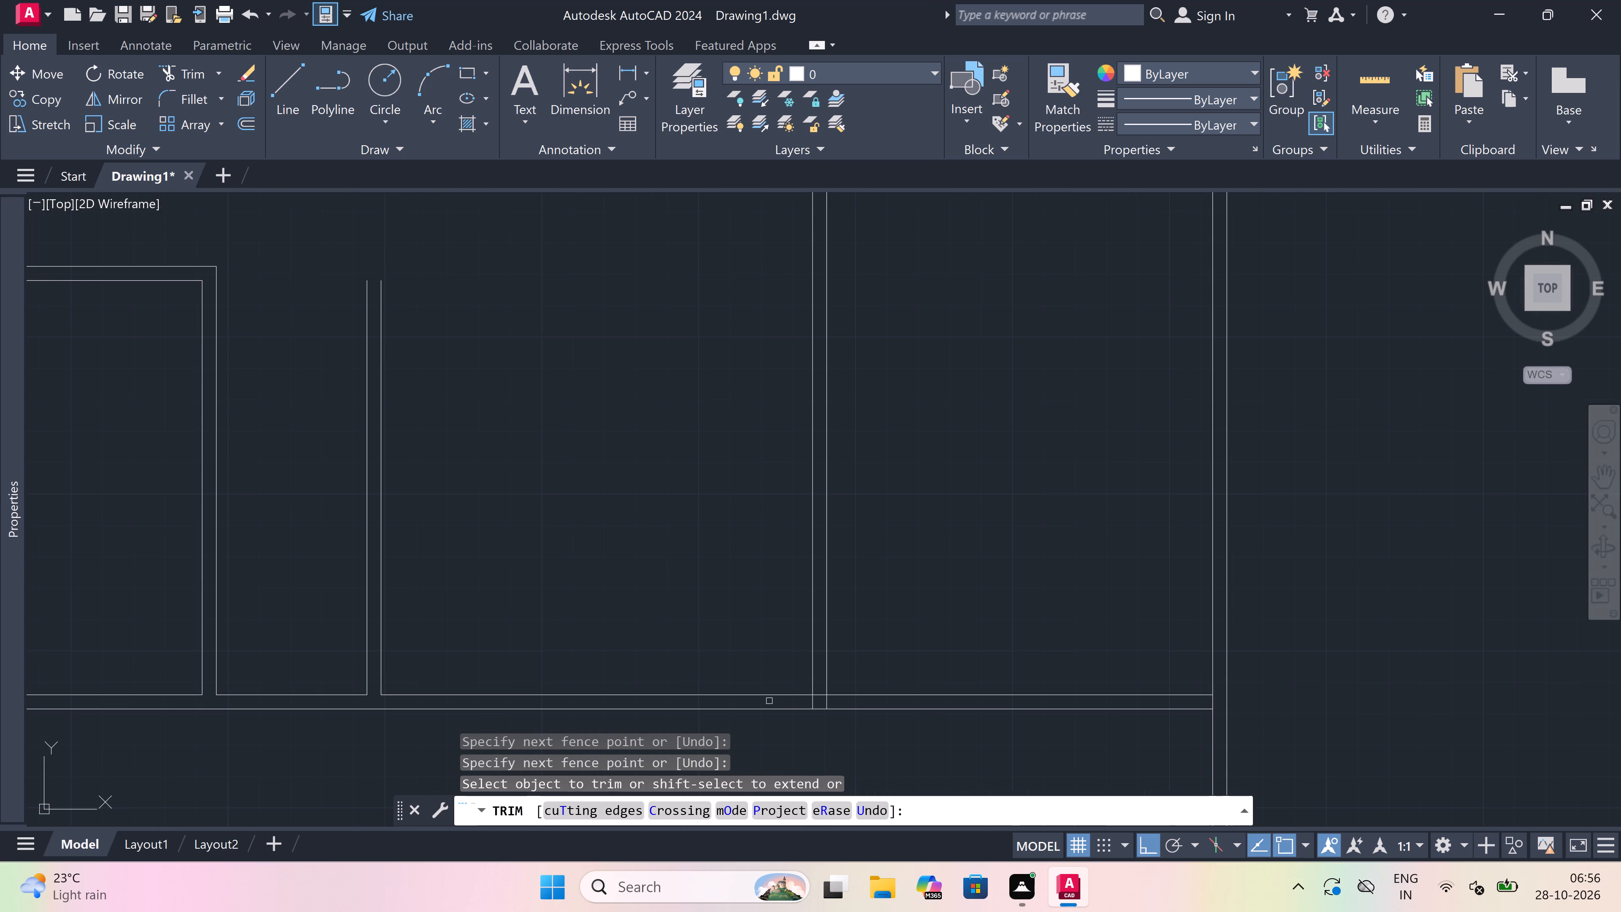
pyautogui.scroll(3, 818, 695)
pyautogui.click(819, 693)
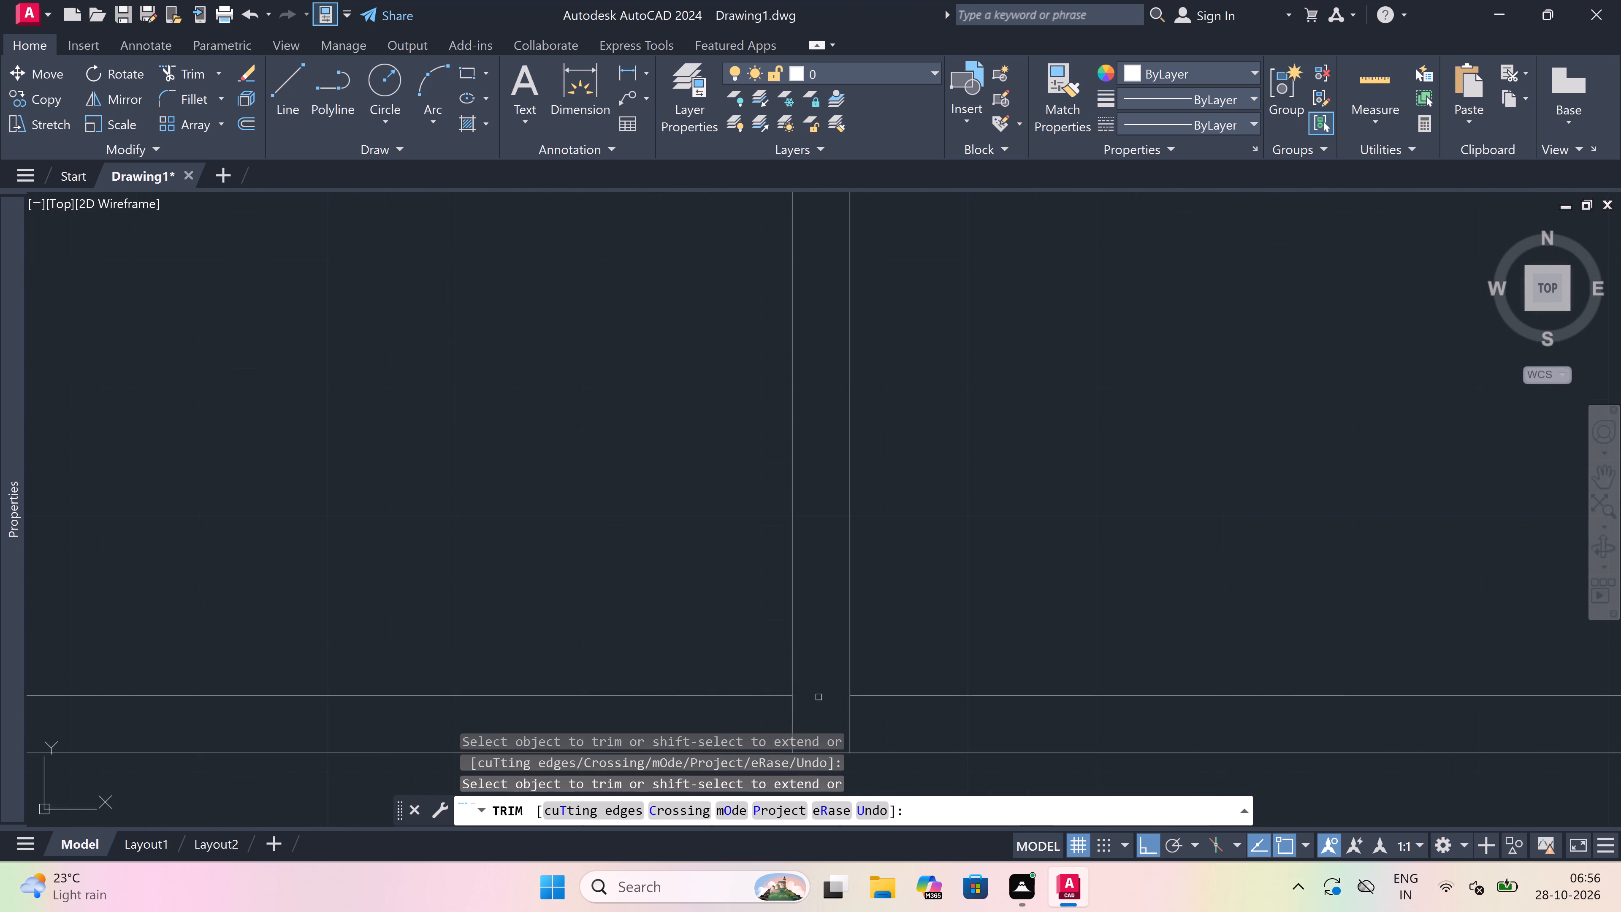
pyautogui.click(786, 718)
pyautogui.click(880, 725)
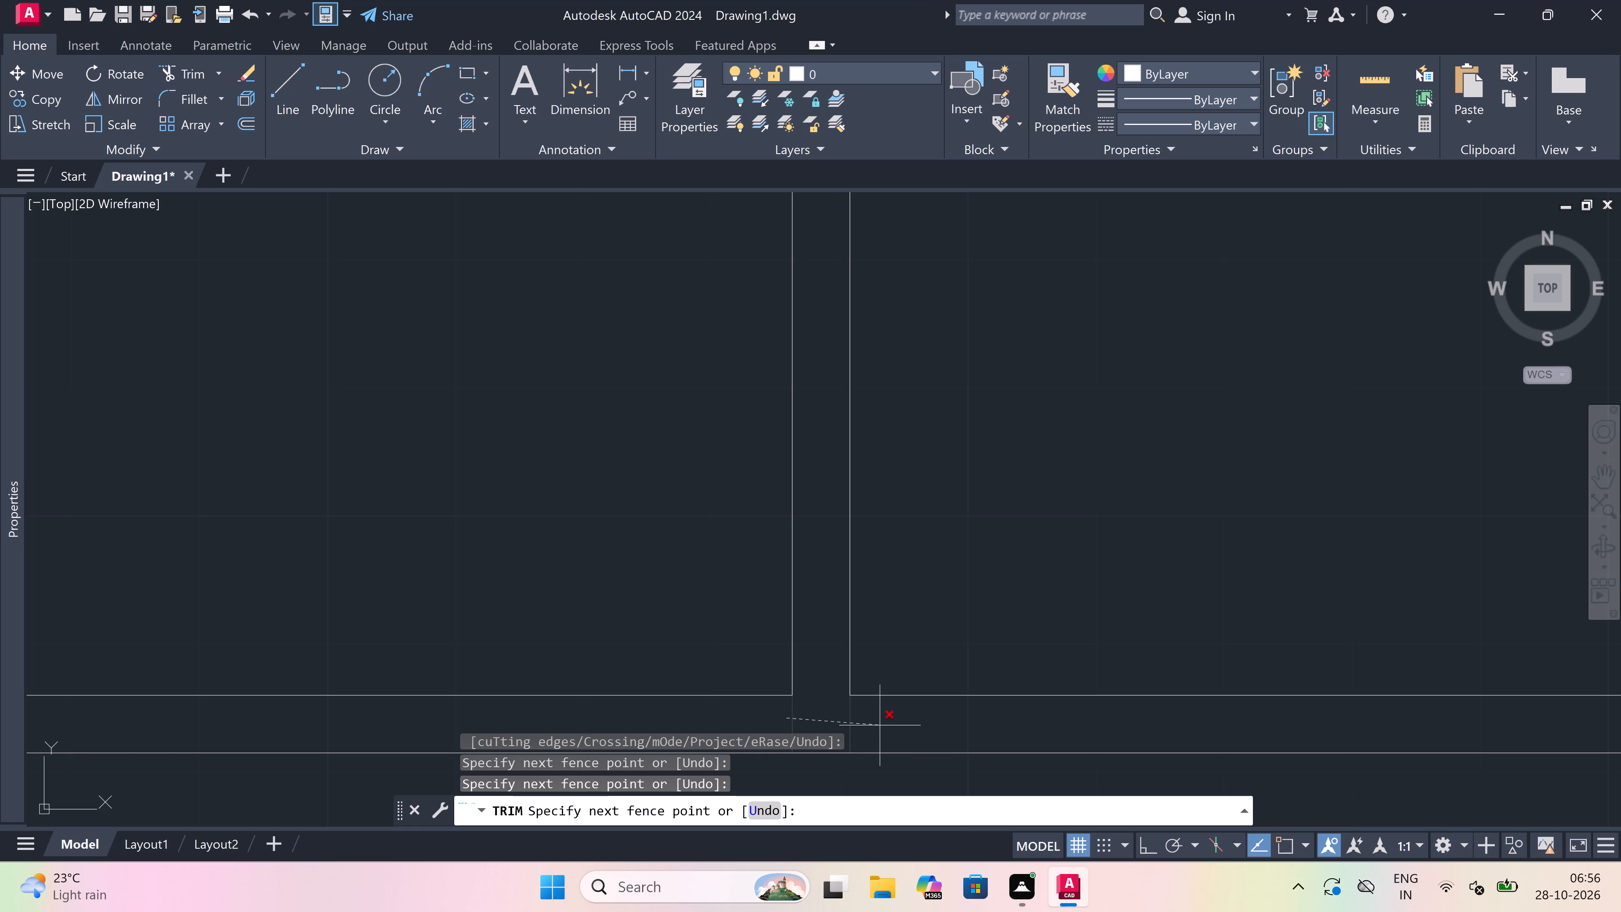
pyautogui.scroll(-5, 853, 714)
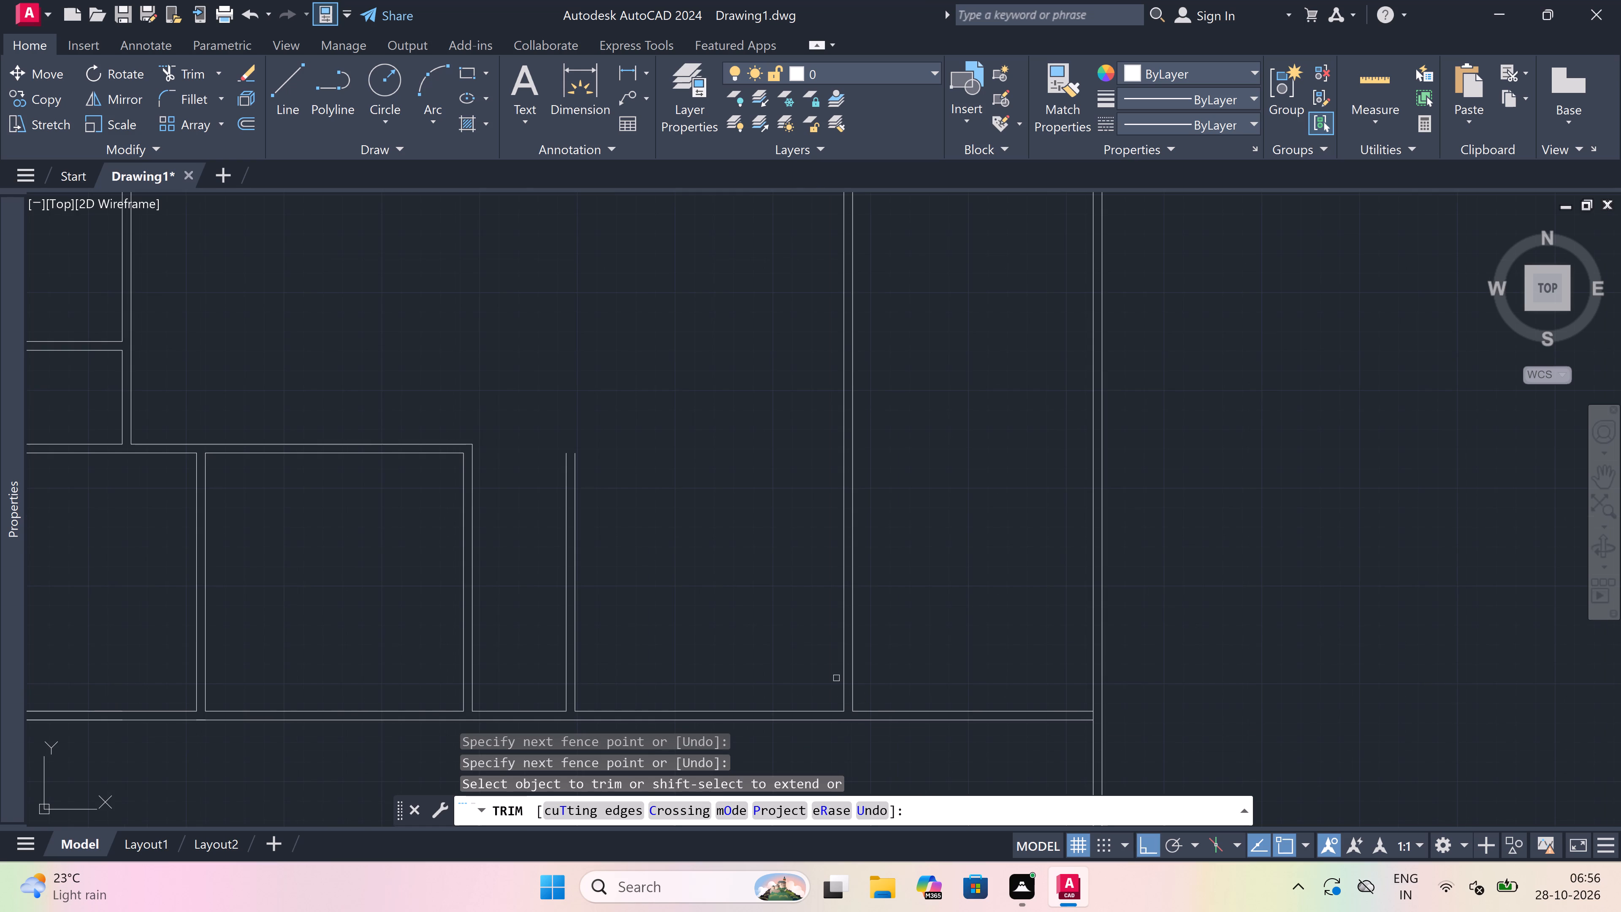
pyautogui.press('Escape')
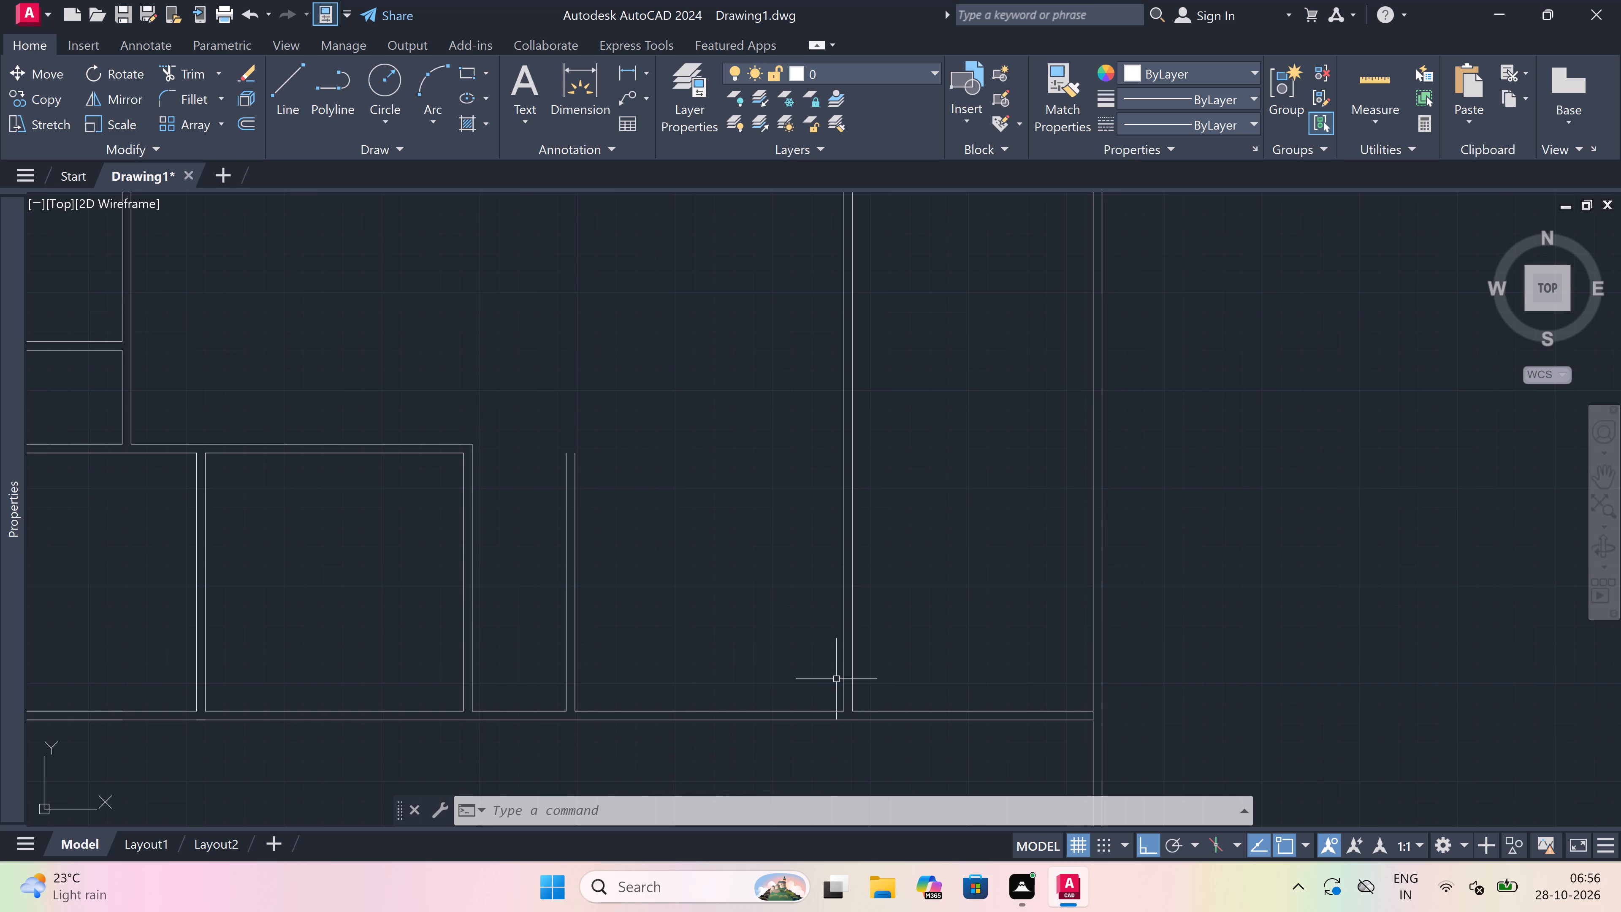
# Offset the bottom wall's inner line 15' upward between the short open-topped wall and the long interior wall.
pyautogui.write('o')
pyautogui.press('space')
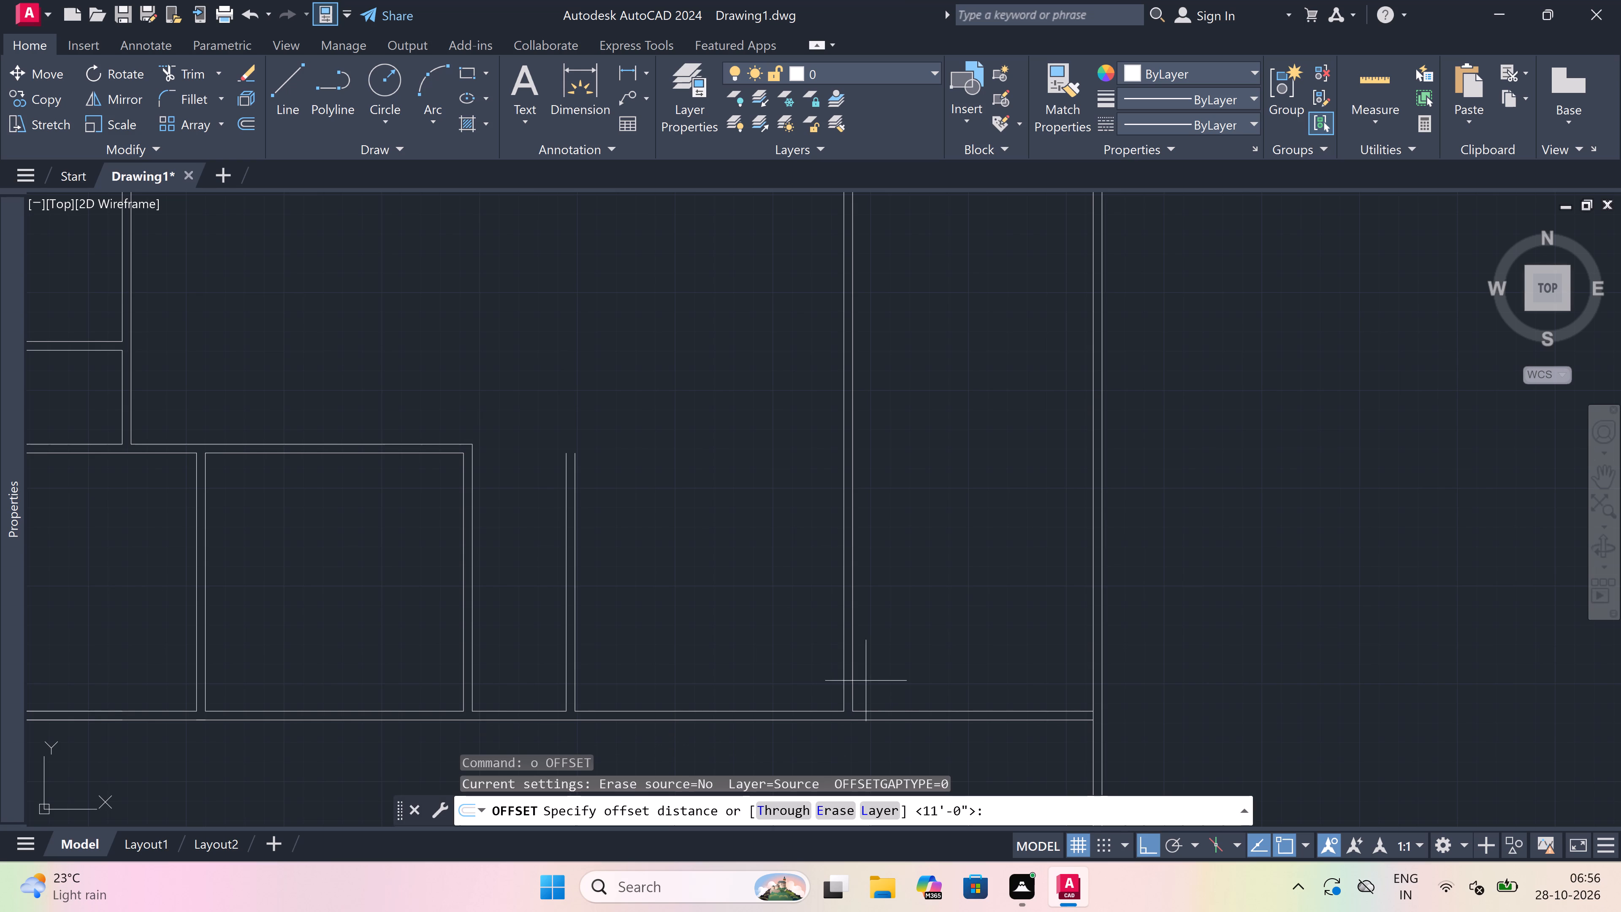
pyautogui.moveTo(702, 709); pyautogui.dragTo(704, 682)
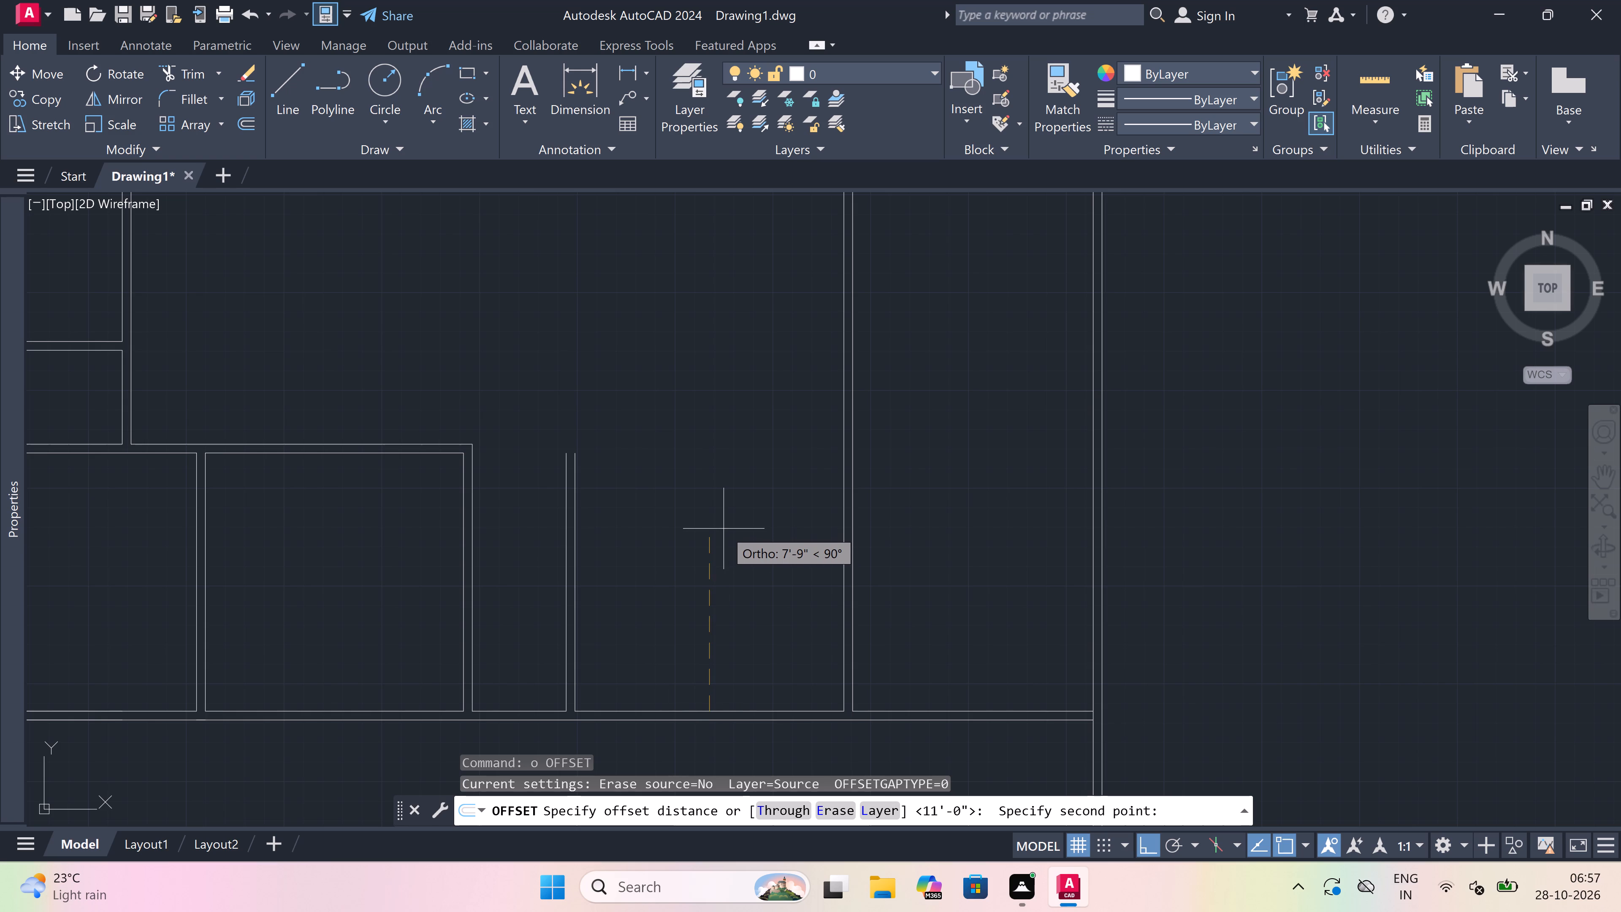
pyautogui.write('15')
pyautogui.write("'")
pyautogui.press('space')
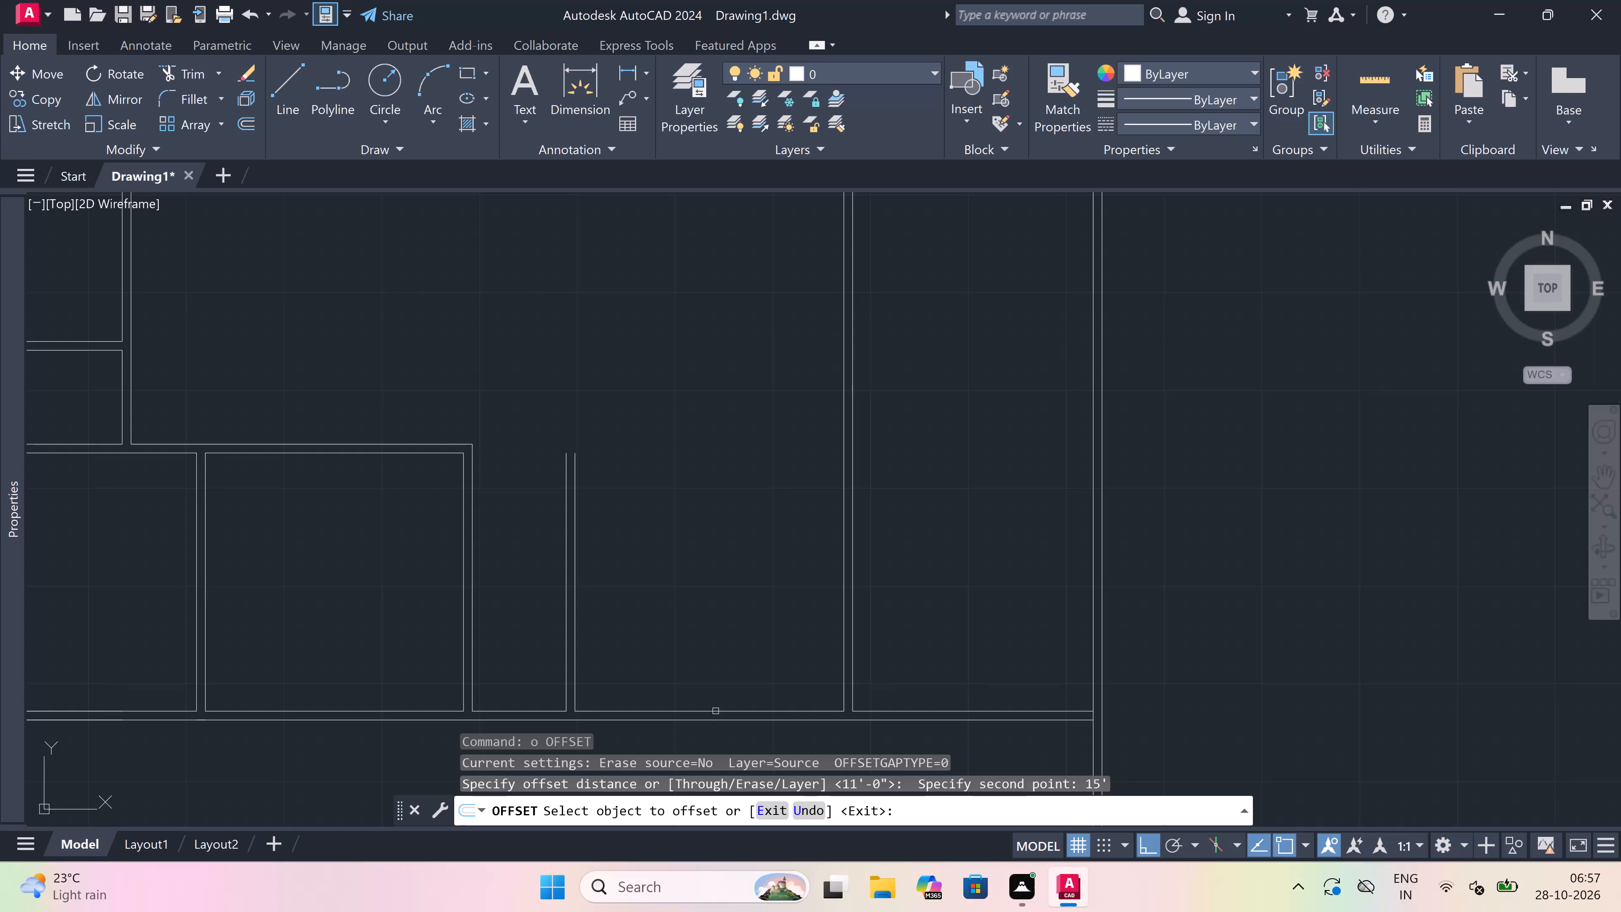
pyautogui.moveTo(716, 711); pyautogui.dragTo(716, 613)
pyautogui.click(742, 324)
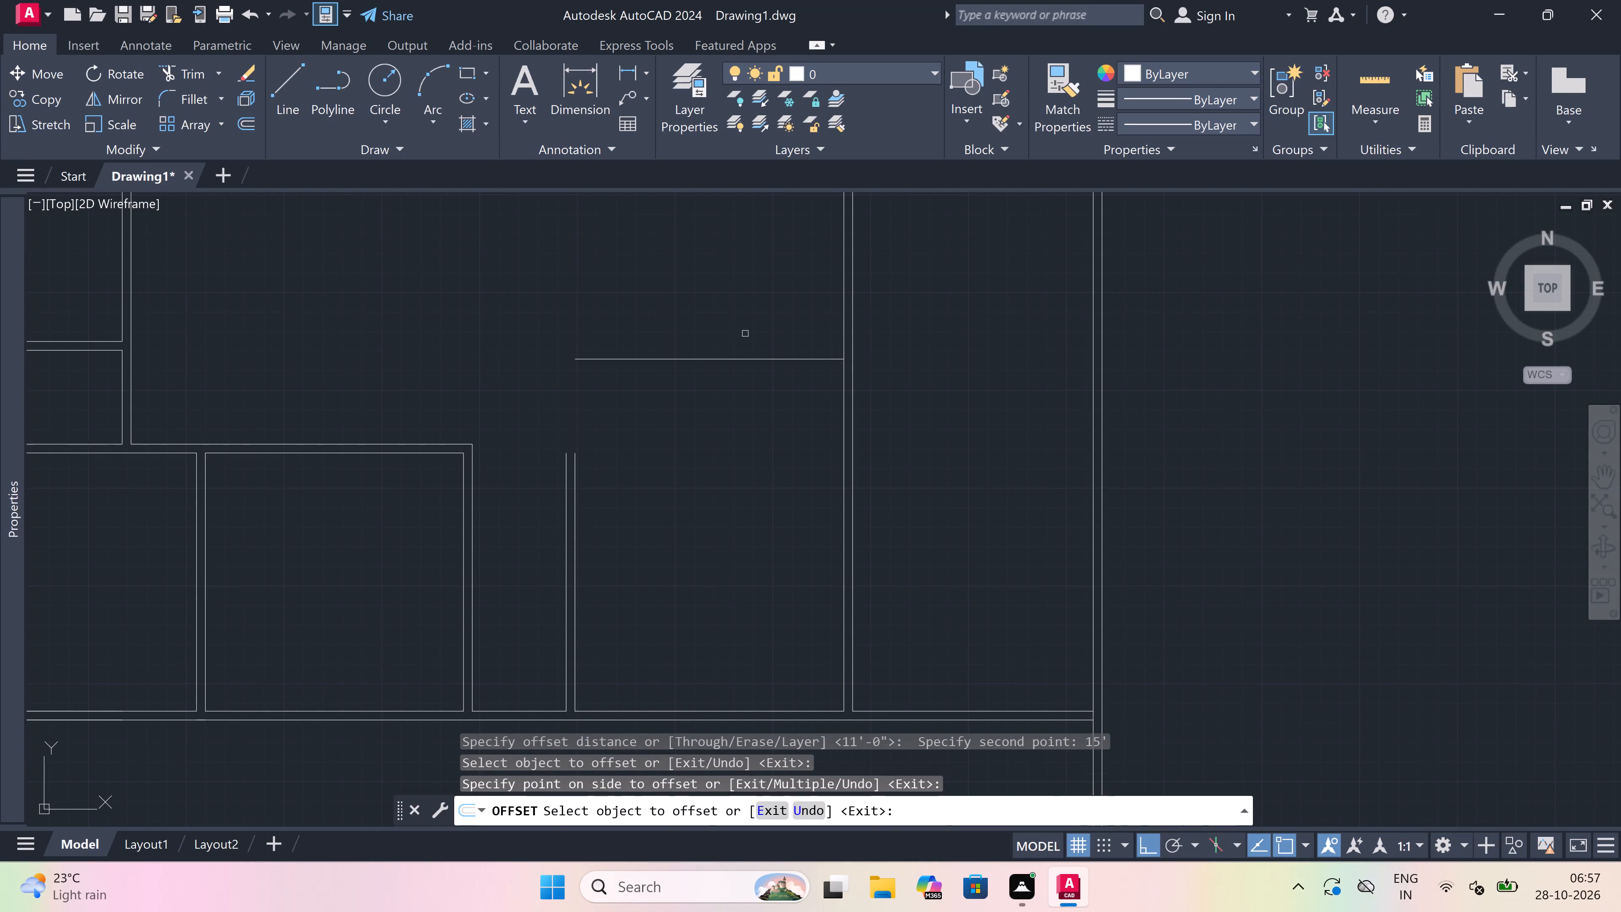
pyautogui.press('Escape')
# Start another Offset operation.
pyautogui.press('space')
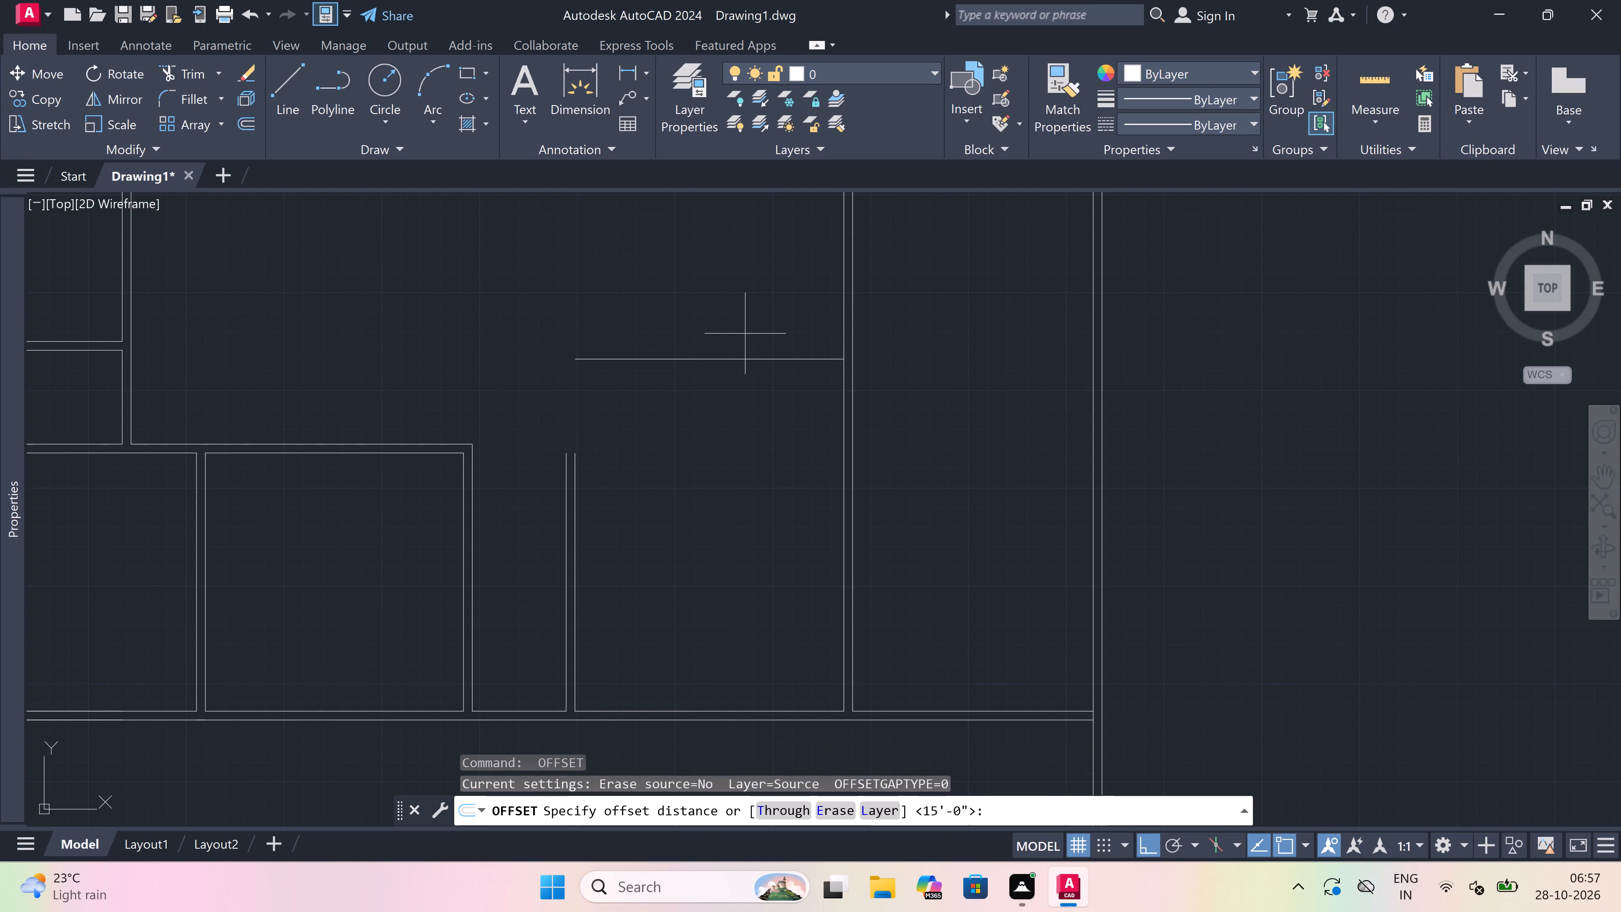
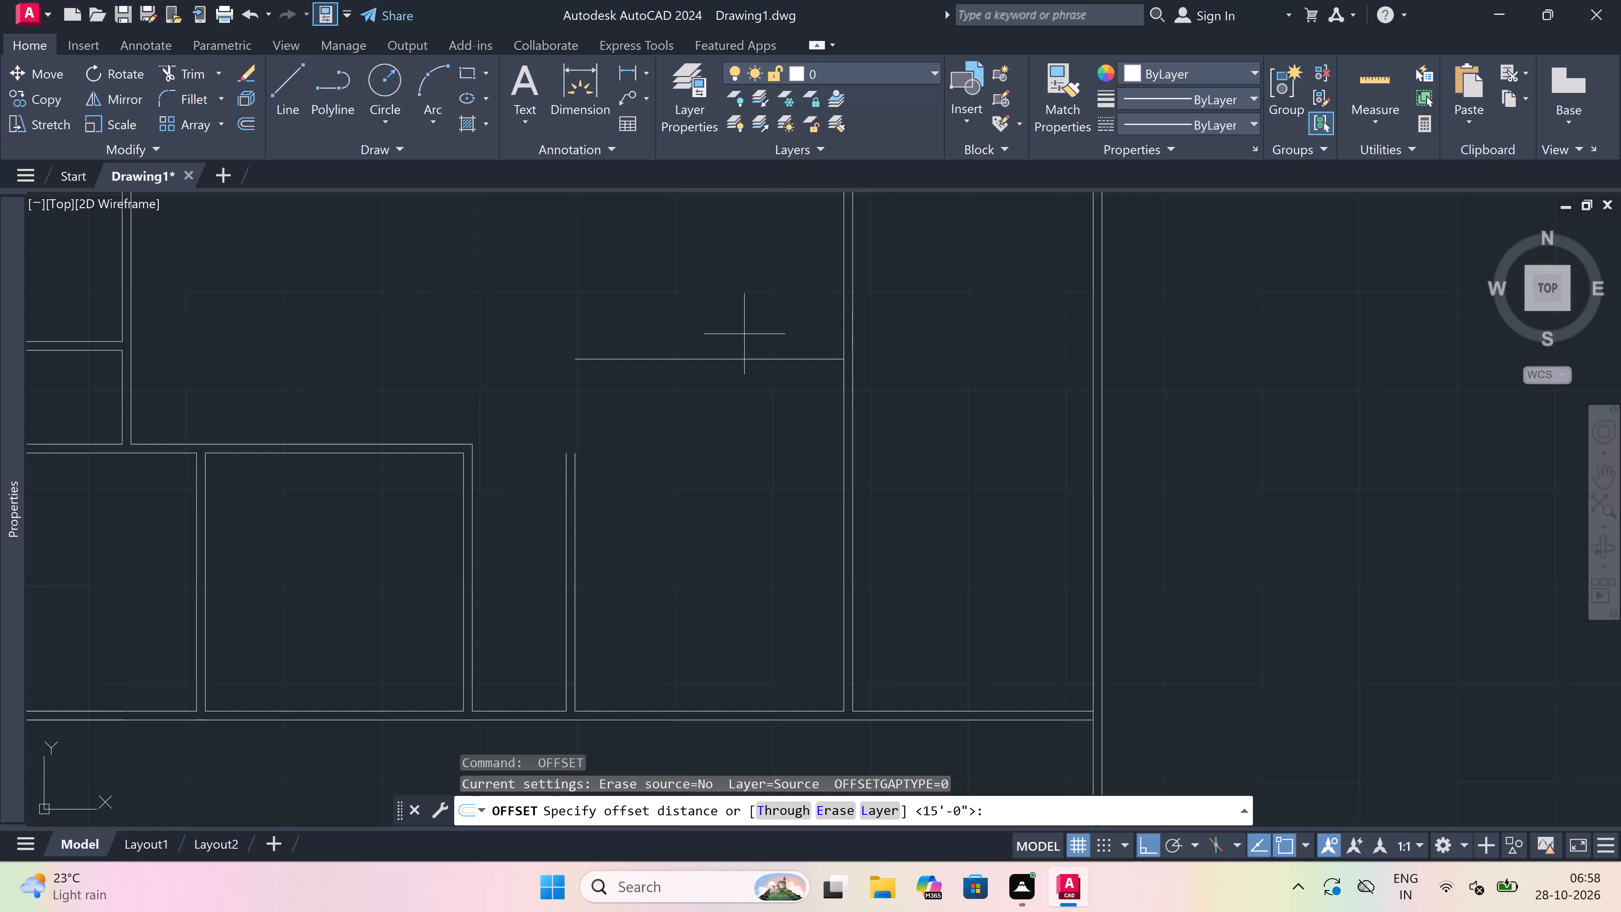
# Offset the lower room's new top wall line 4.5" upward to form the second wall face.
pyautogui.click(740, 351)
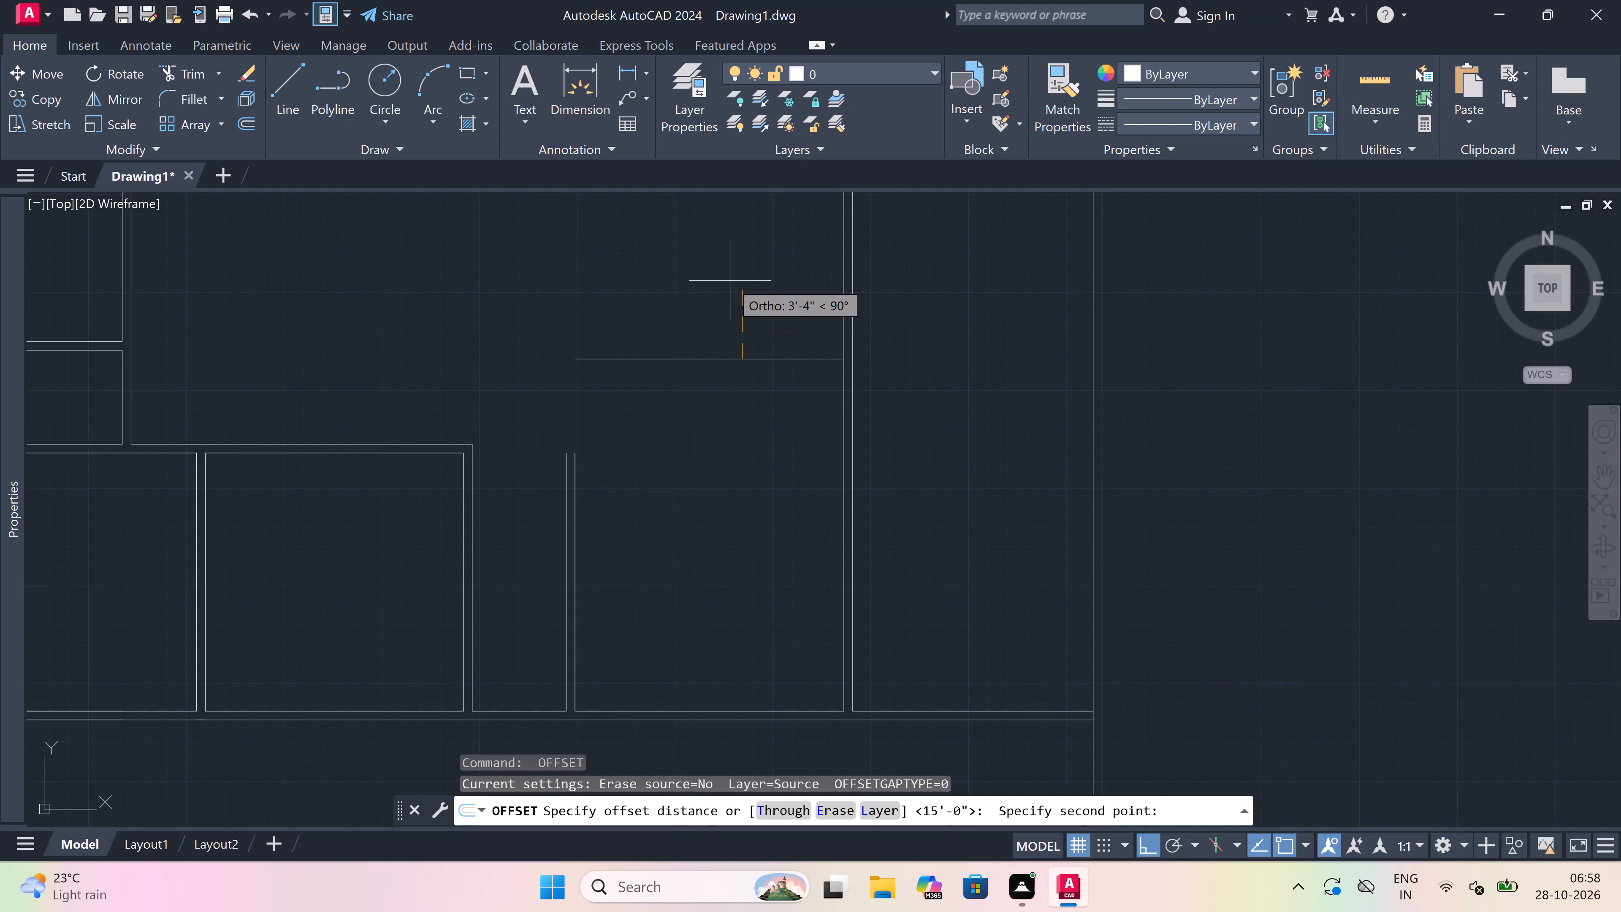
pyautogui.write('4.5')
pyautogui.write('"')
pyautogui.press('space')
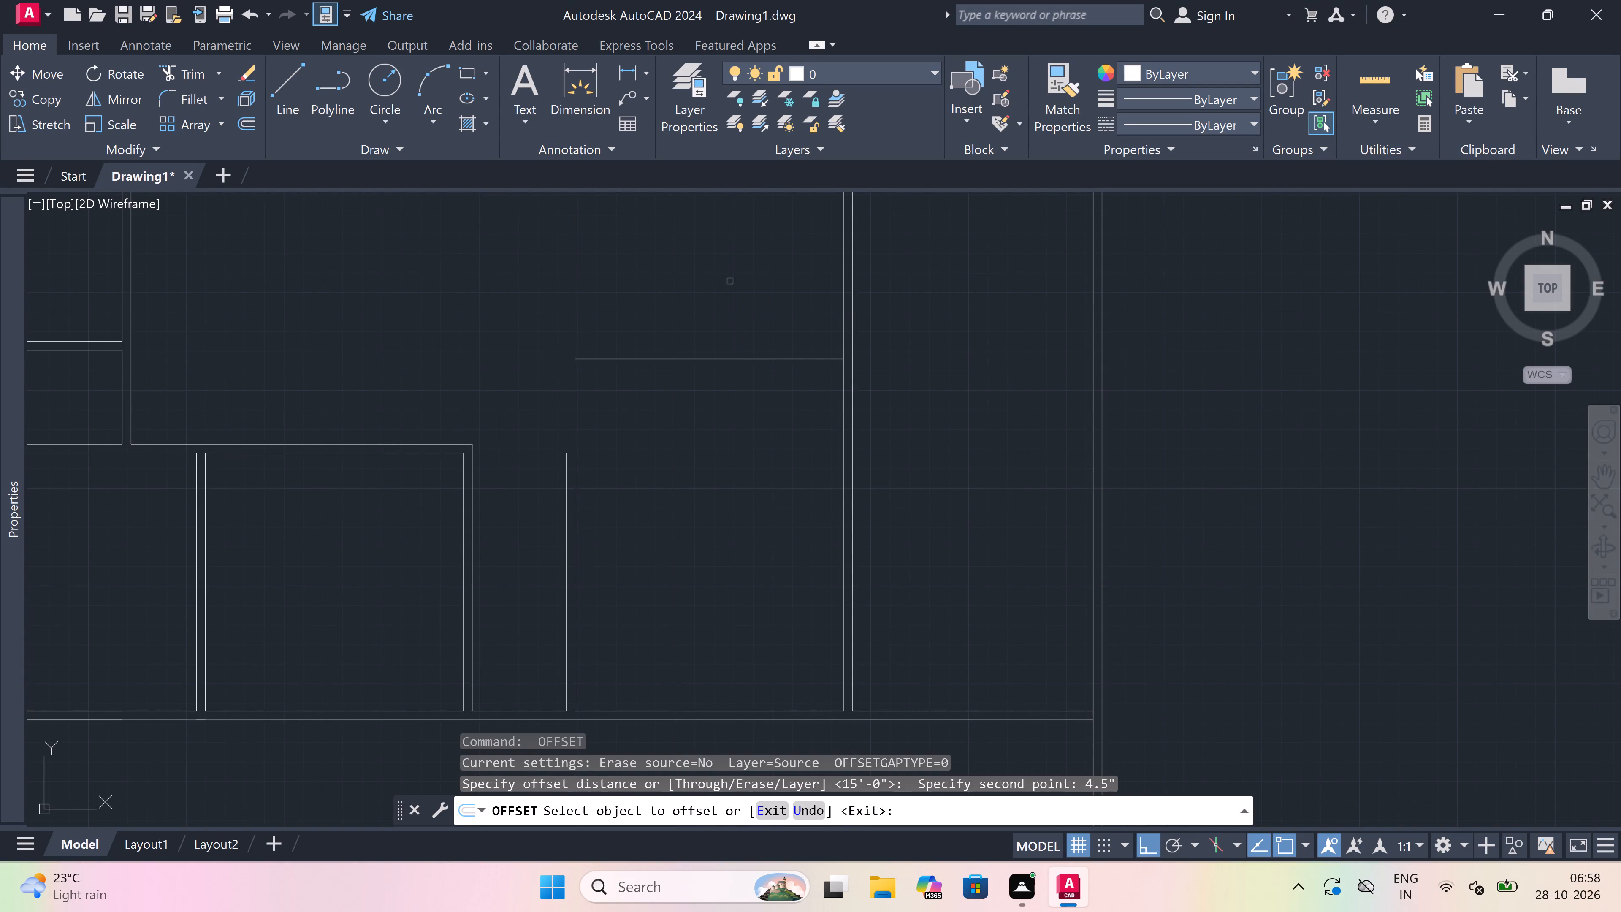
pyautogui.scroll(1, 731, 270)
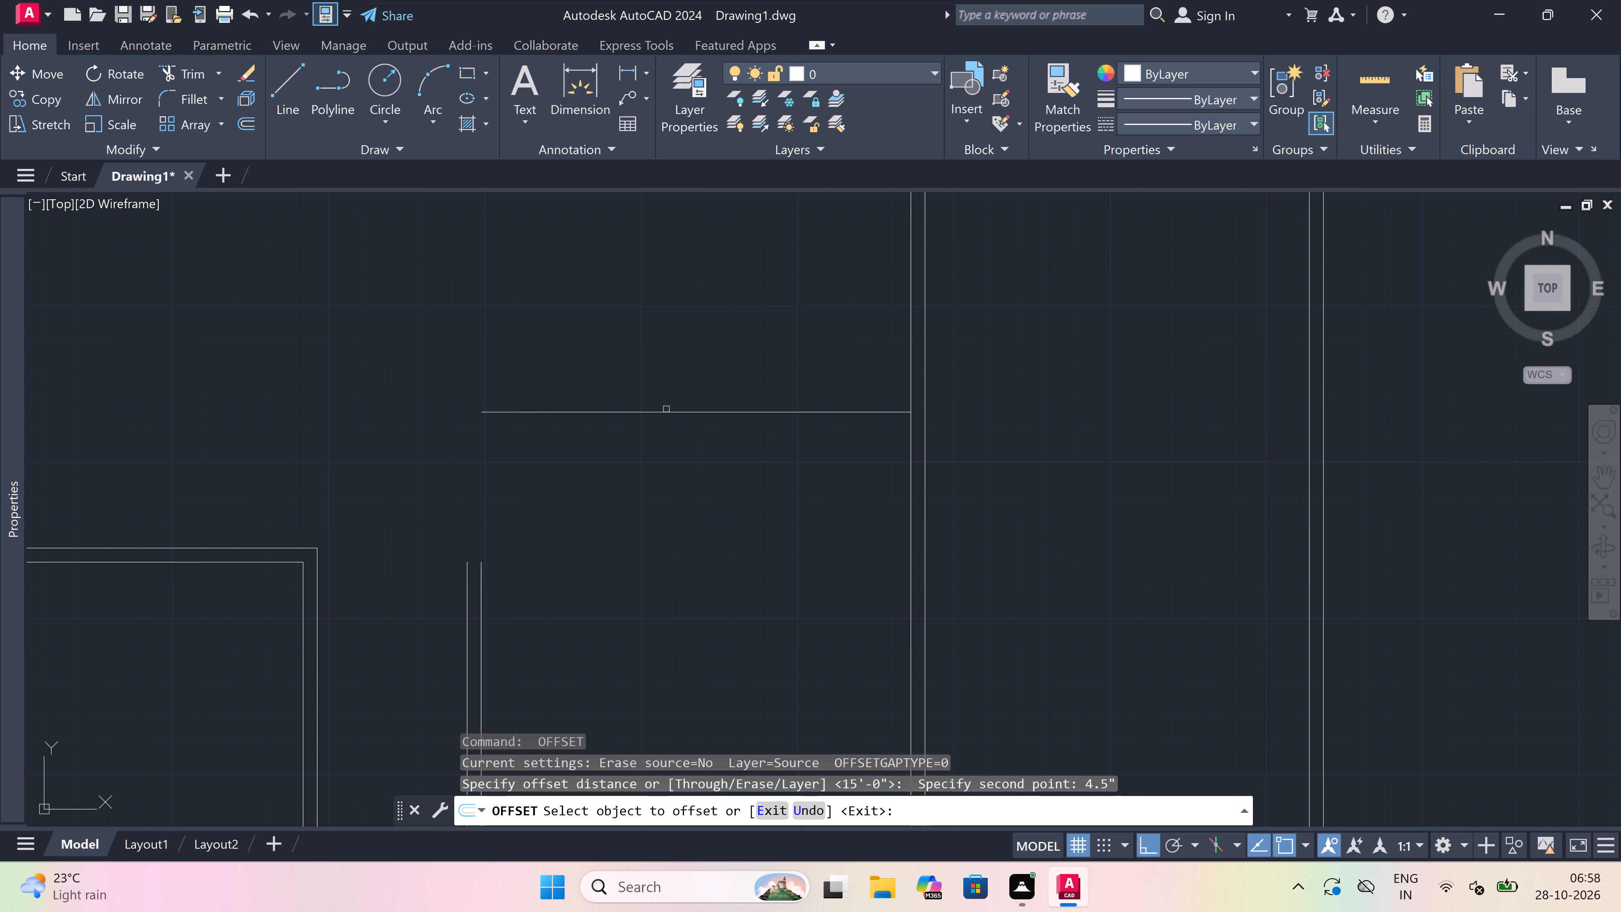
pyautogui.moveTo(666, 411); pyautogui.dragTo(658, 367)
pyautogui.click(658, 366)
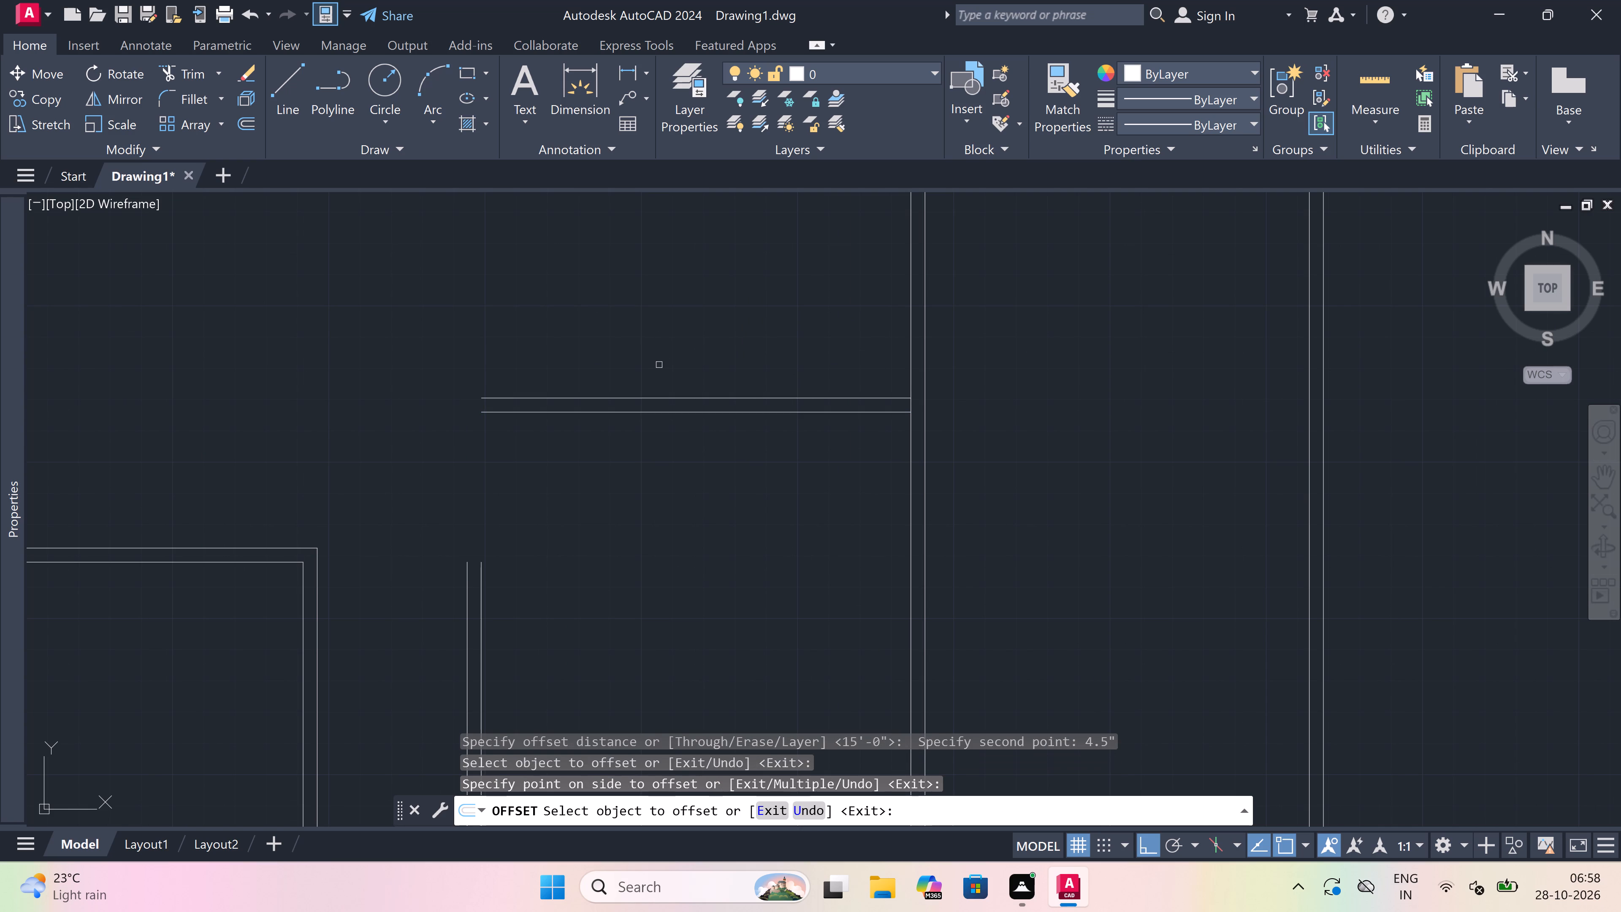
pyautogui.press('Escape')
# Extend the short open-topped wall's inner face up to the lower line of the new top wall.
pyautogui.write('ex')
pyautogui.press('space')
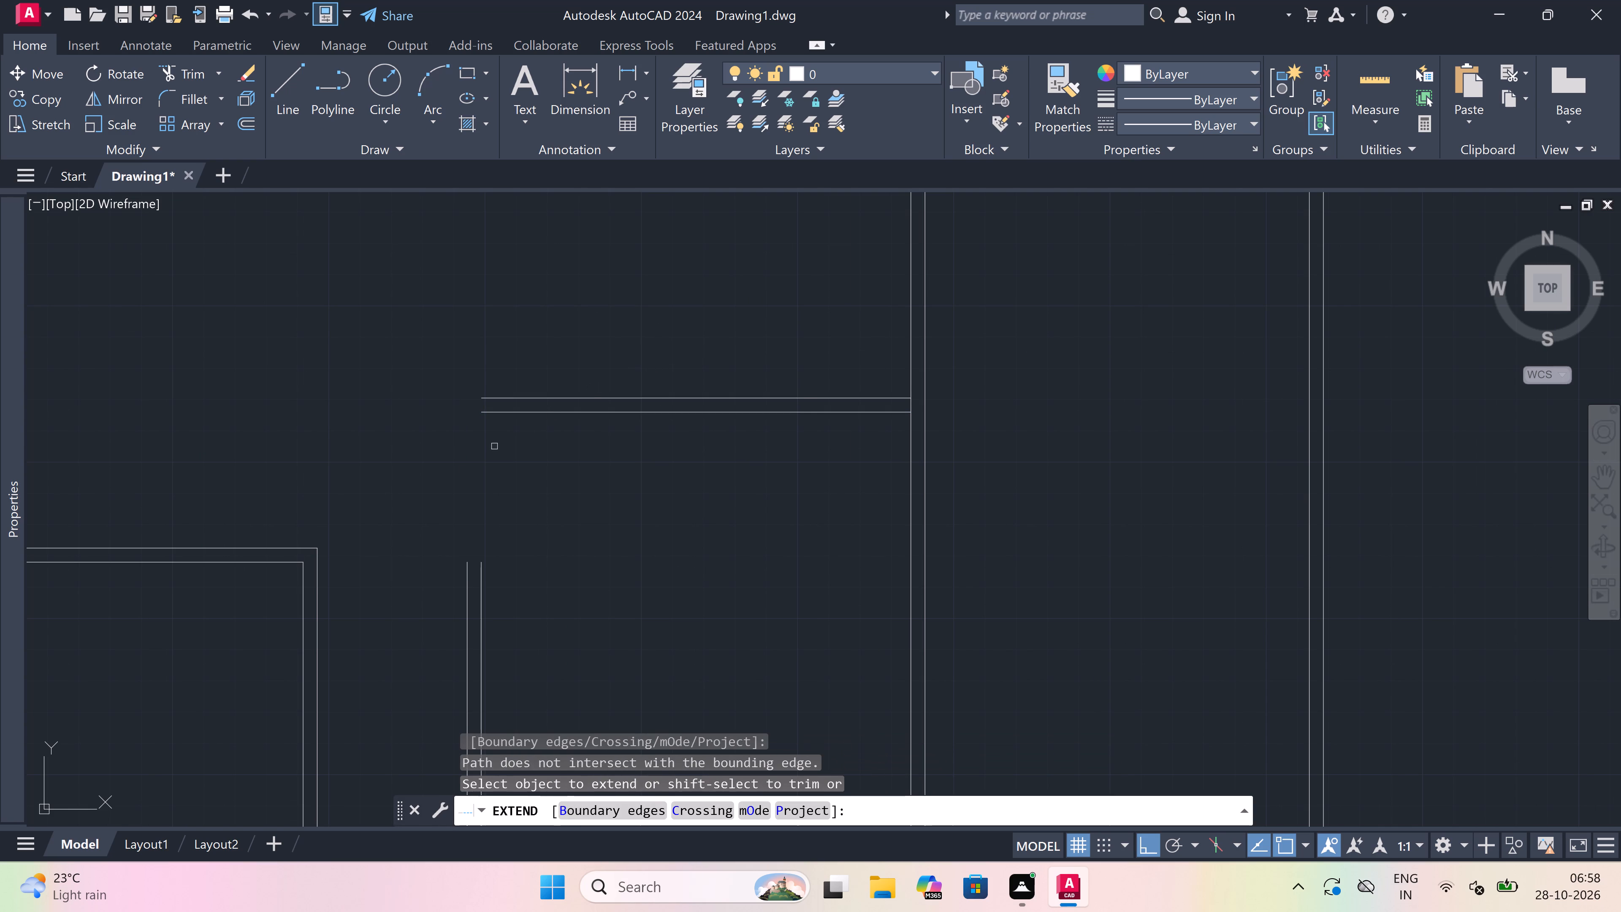
pyautogui.moveTo(439, 617); pyautogui.dragTo(503, 608)
pyautogui.moveTo(586, 595); pyautogui.dragTo(572, 594)
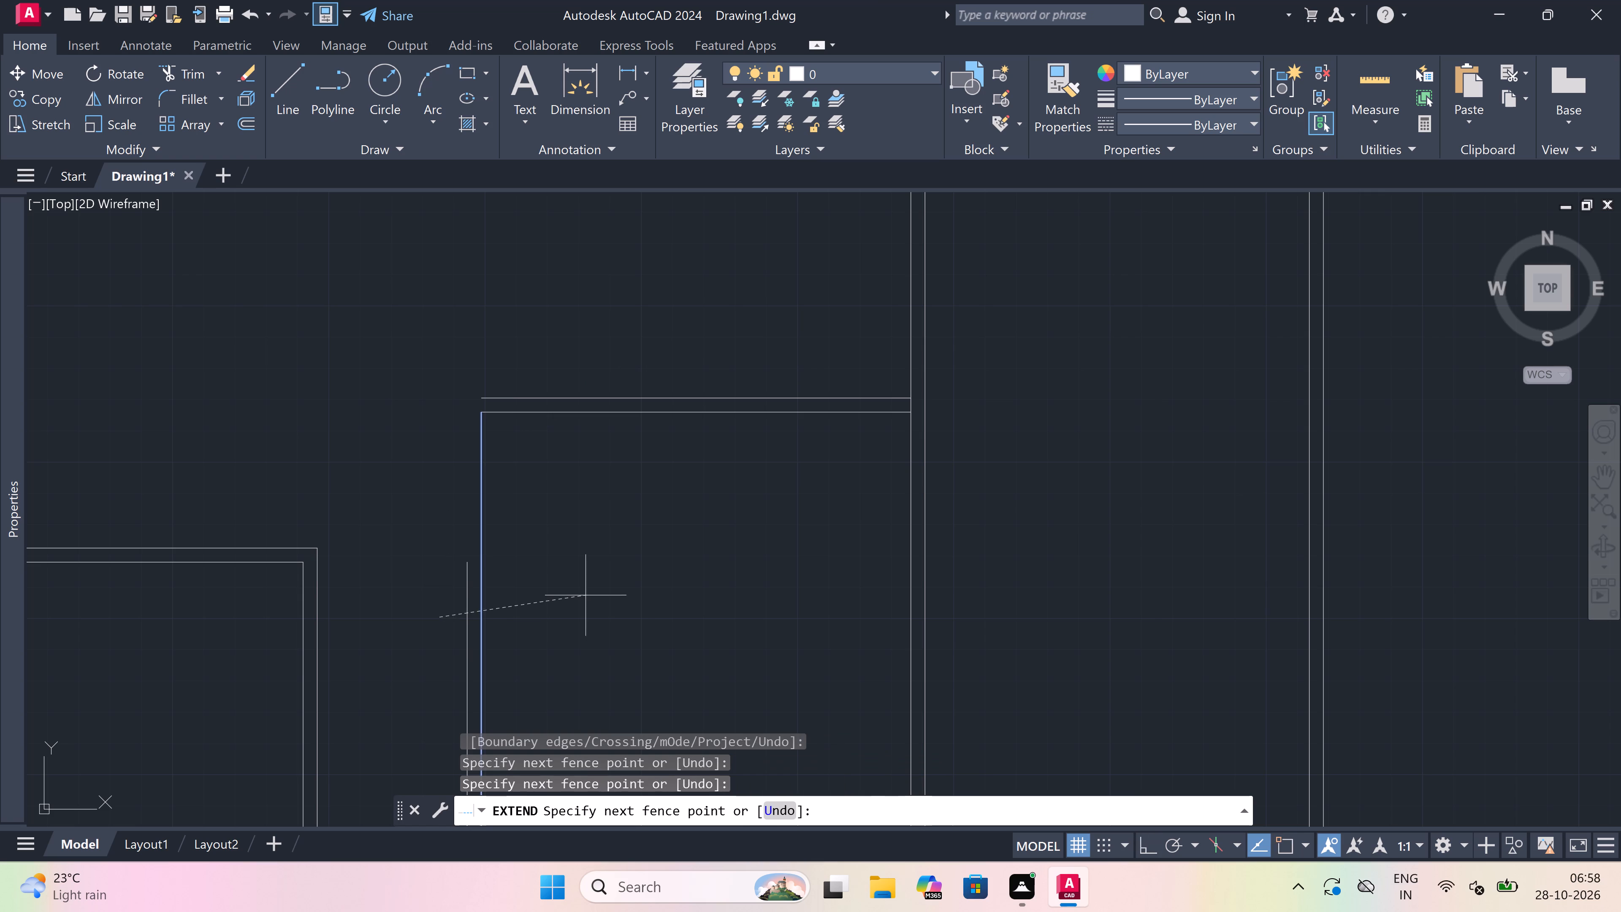
pyautogui.moveTo(457, 589); pyautogui.dragTo(479, 589)
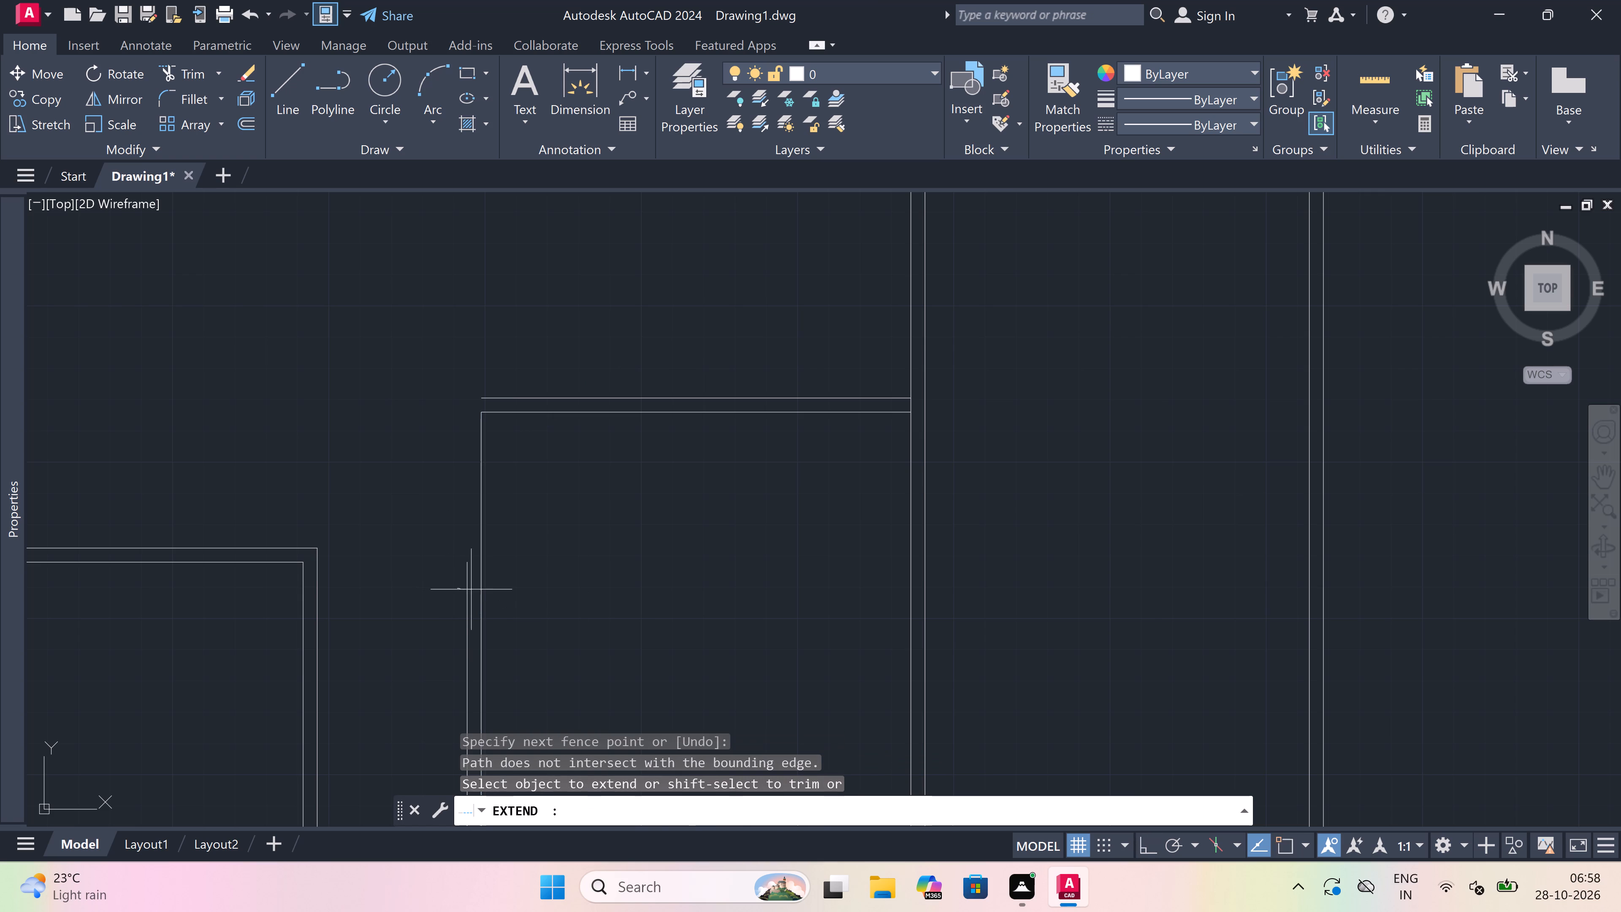
pyautogui.click(510, 580)
pyautogui.press('Escape')
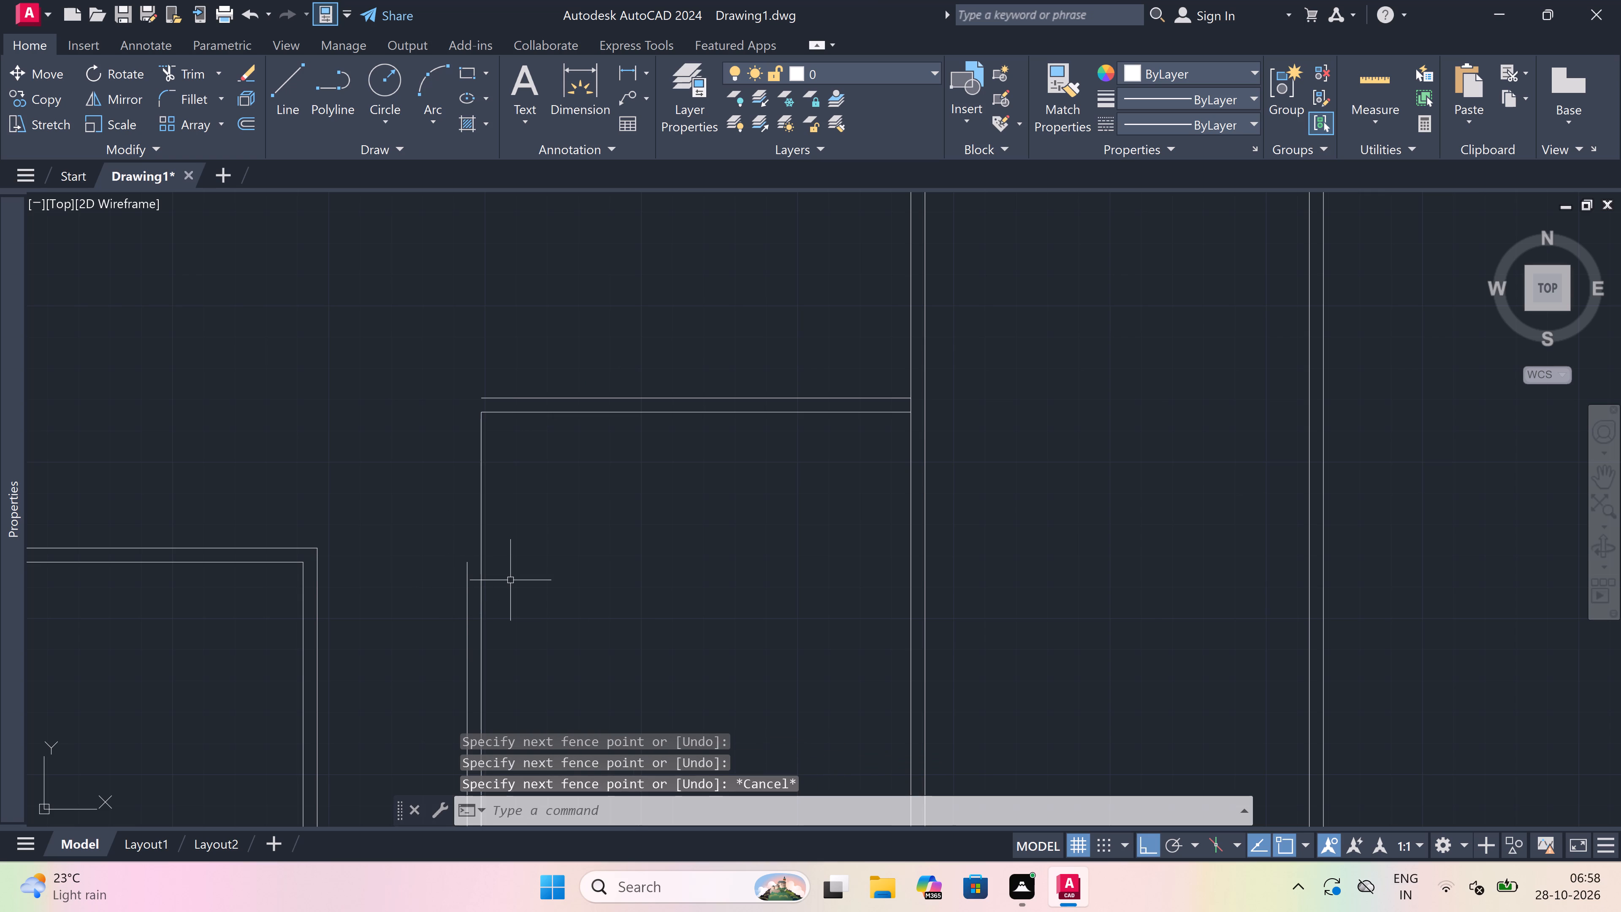
# Fillet the short wall's outer face with the top wall's upper line into a square corner.
pyautogui.write('f')
pyautogui.press('space')
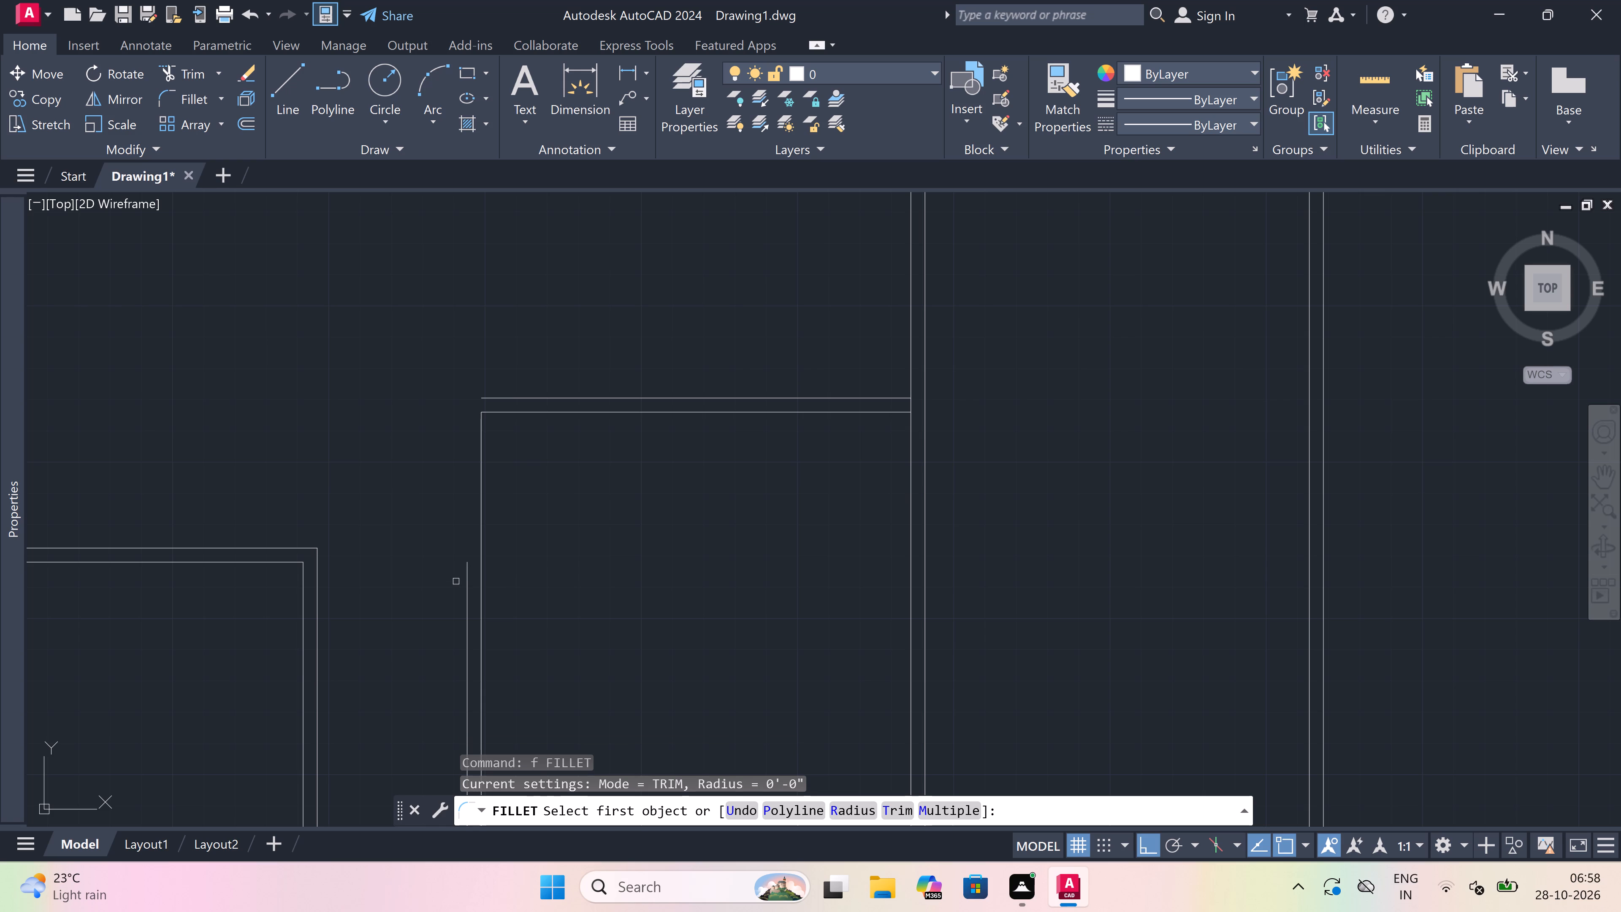
pyautogui.click(469, 563)
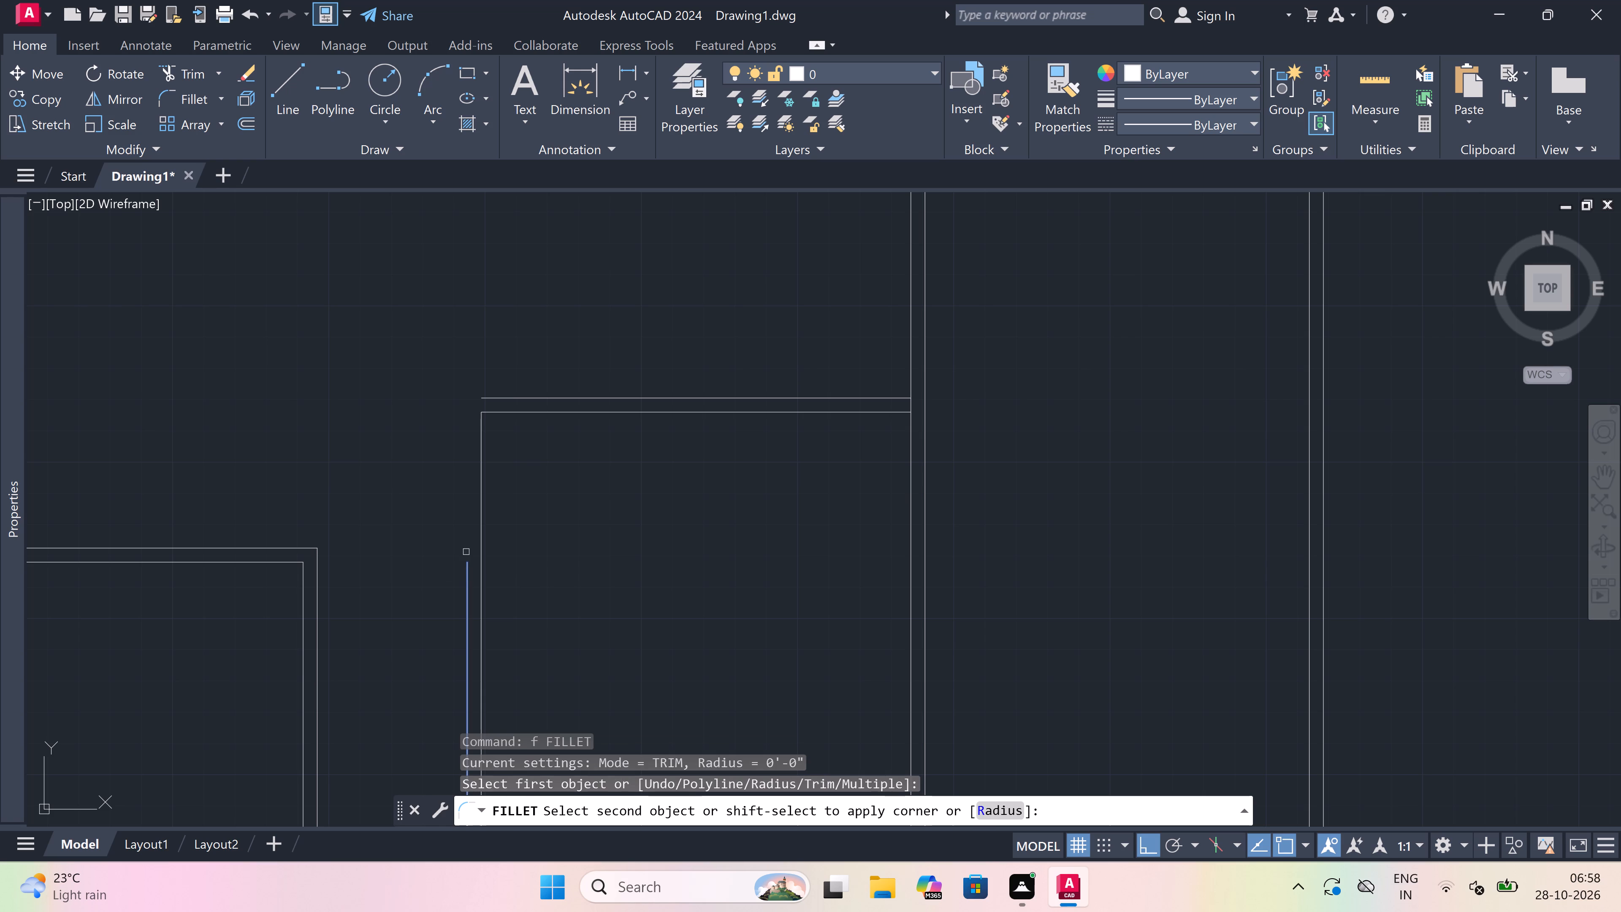
pyautogui.click(506, 396)
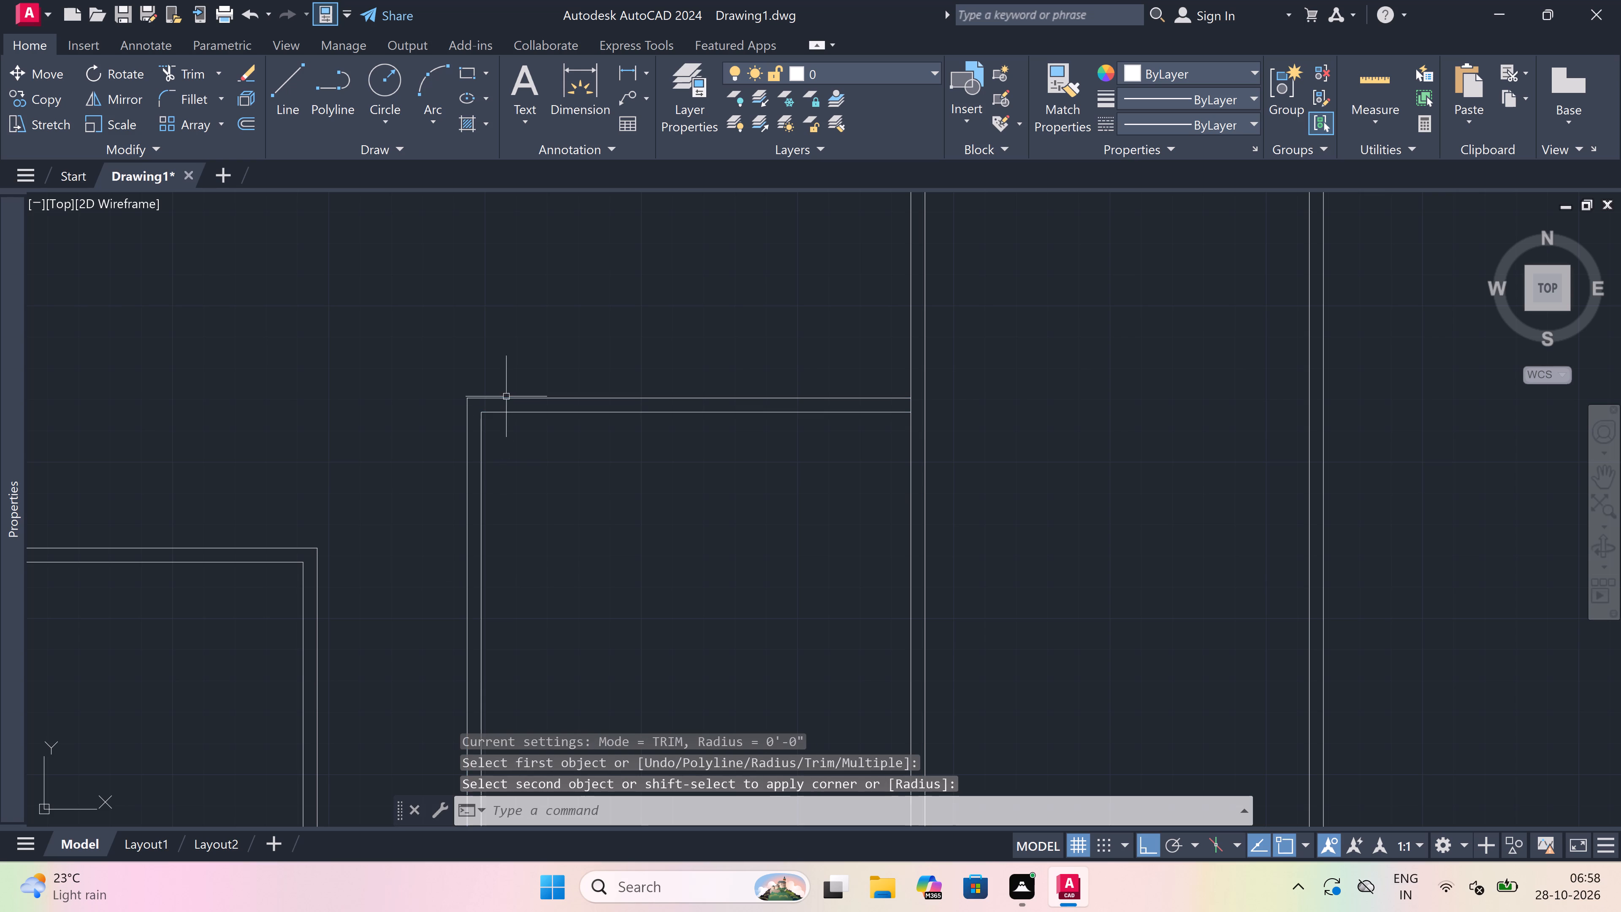
pyautogui.press('Escape')
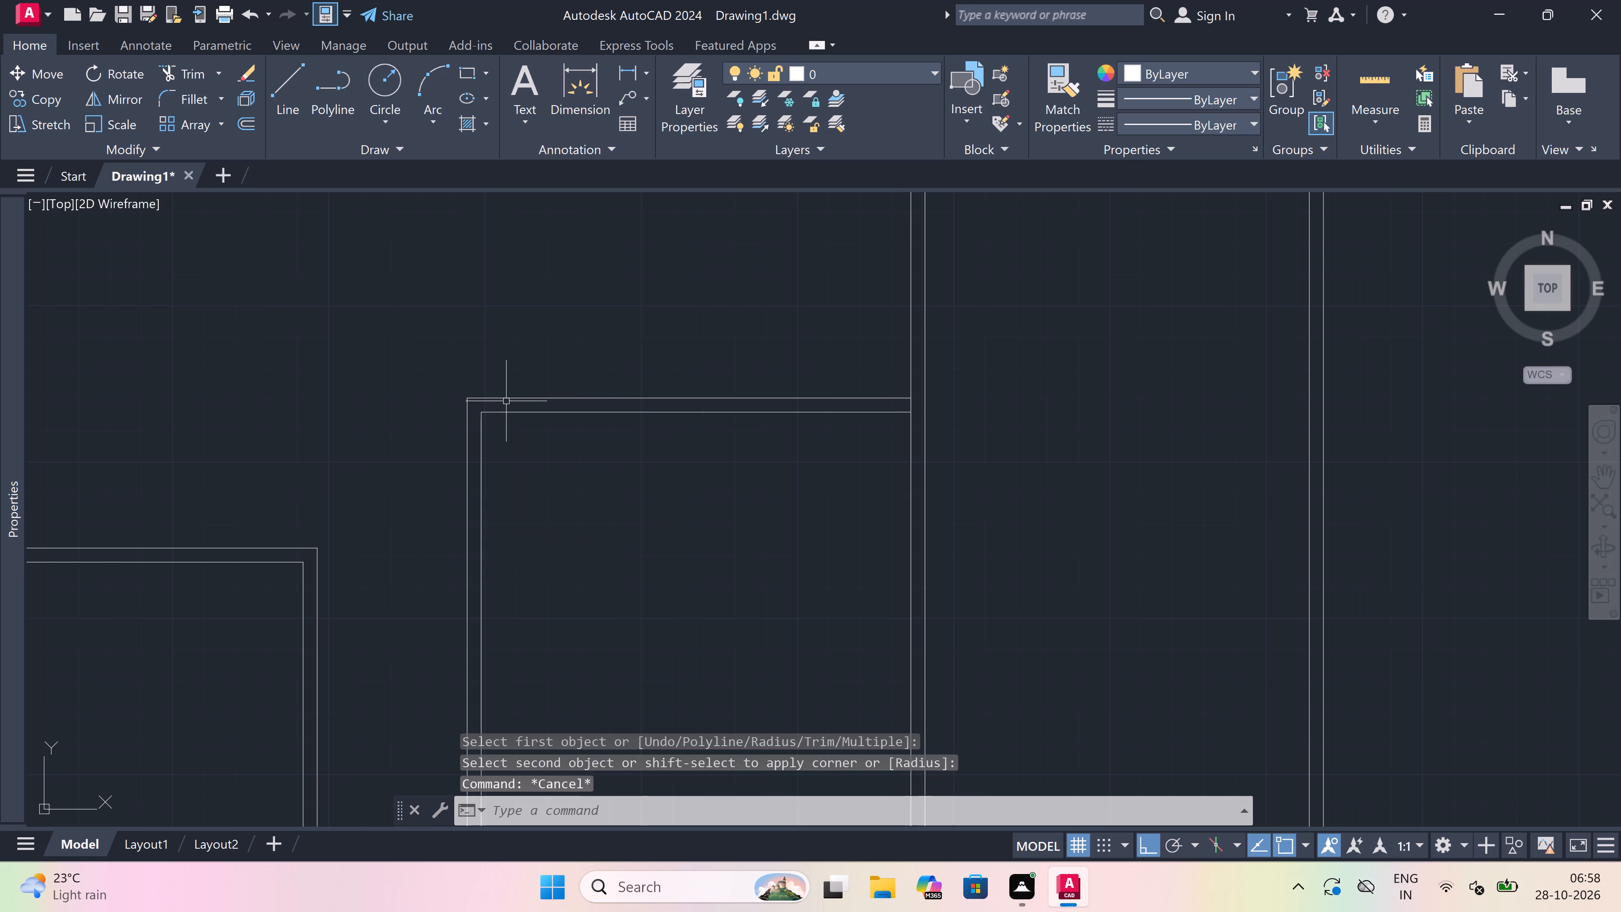
# Extend the new top wall's upper line across the long interior wall to that wall's far face.
pyautogui.scroll(-1, 506, 401)
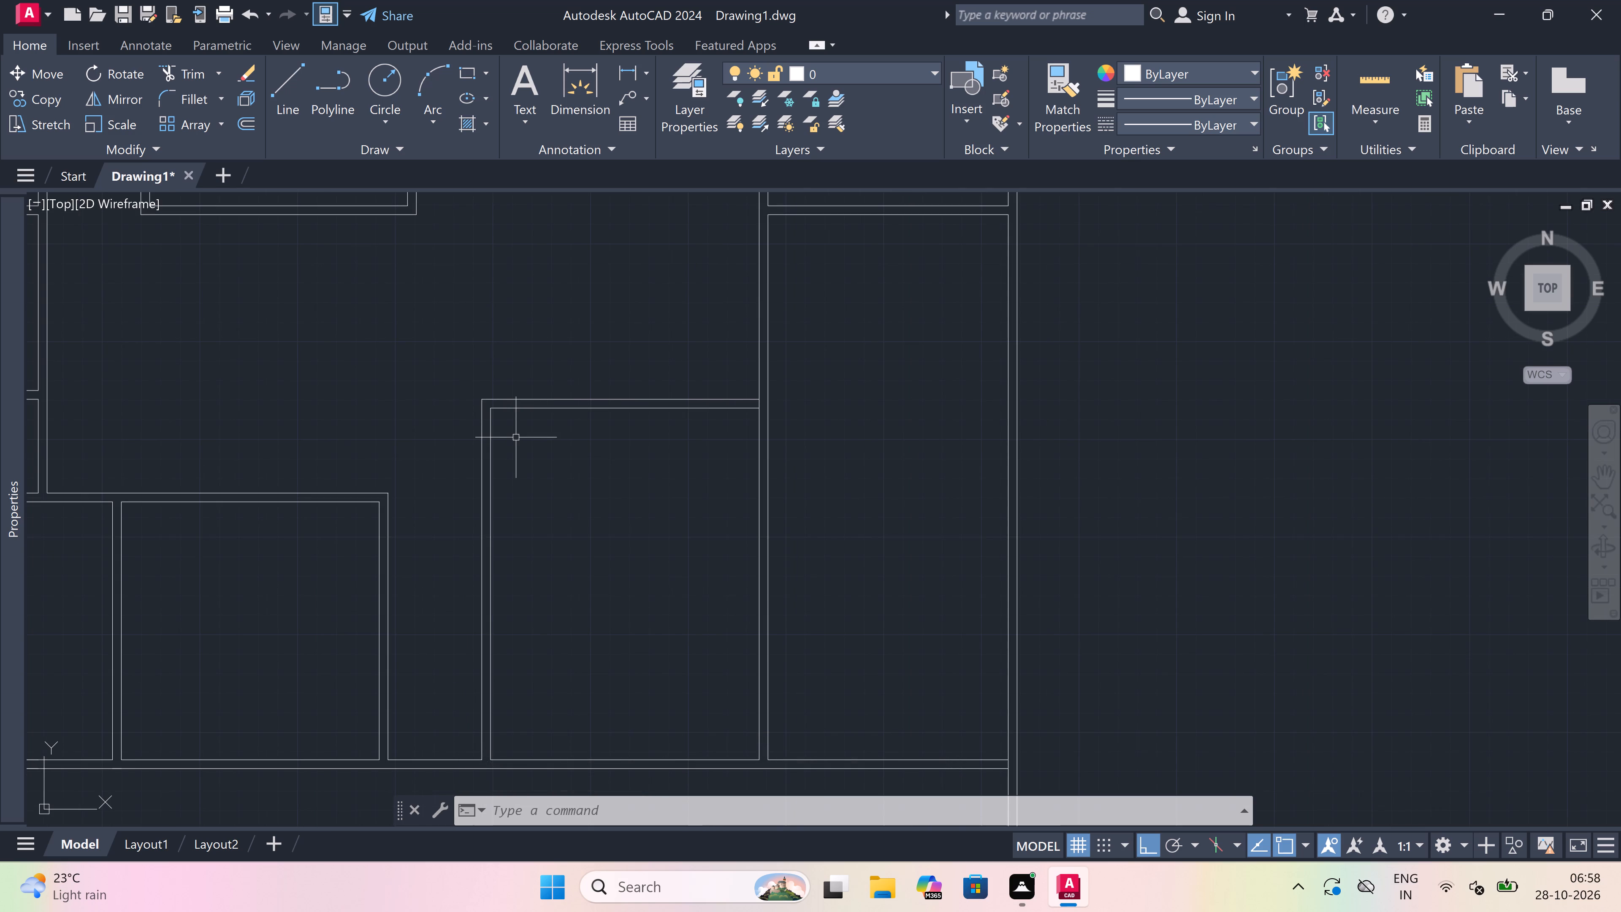
pyautogui.scroll(-1, 518, 439)
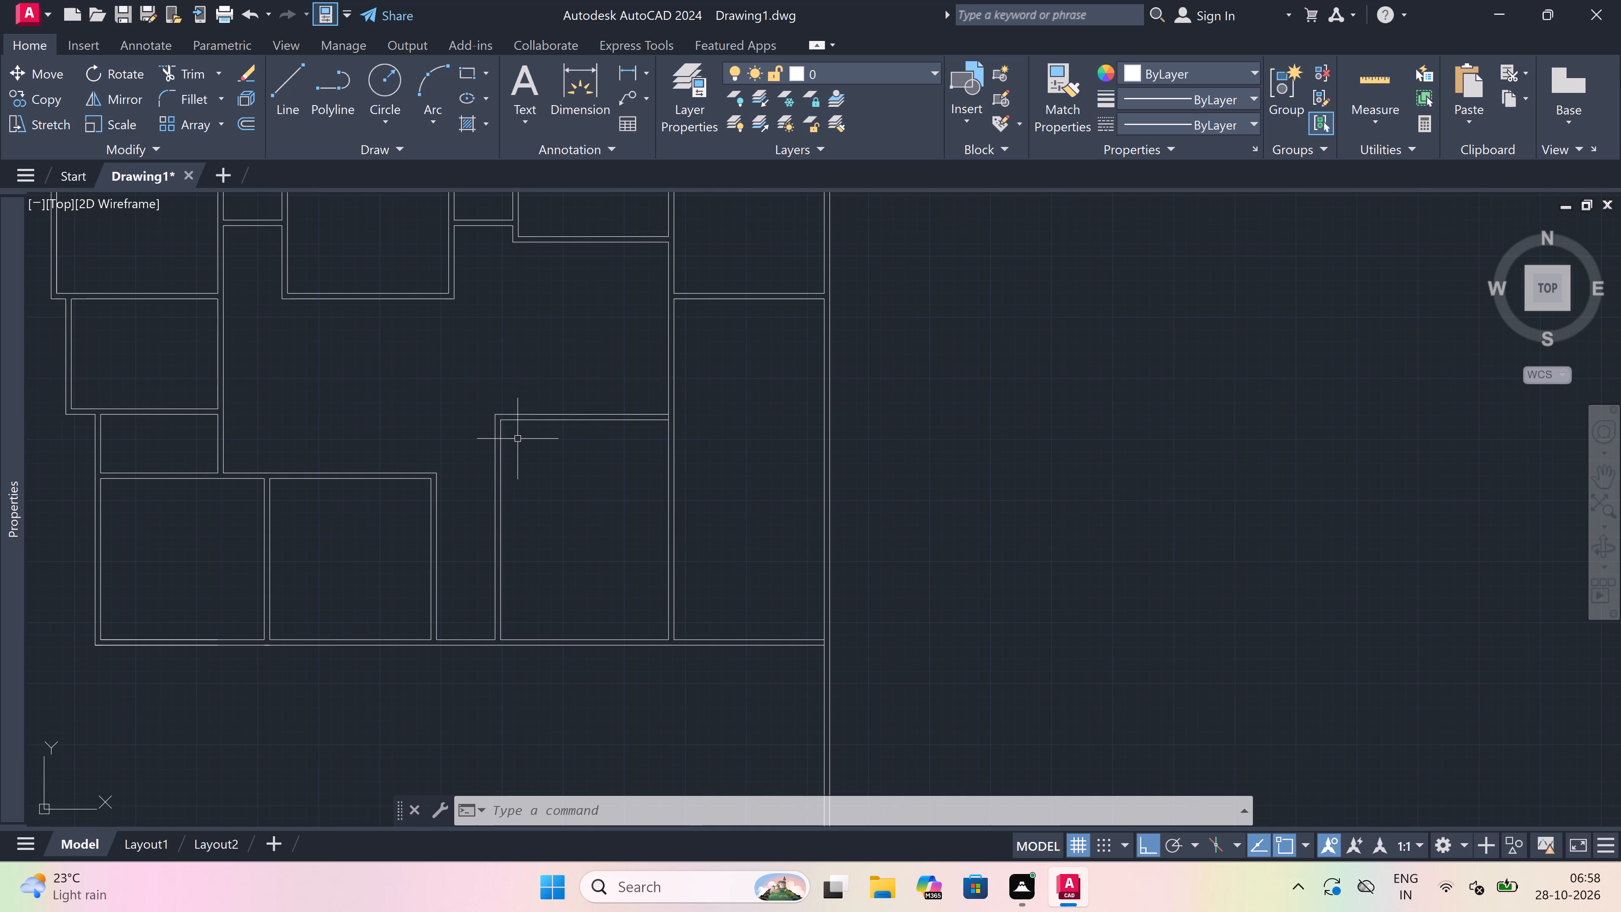
pyautogui.scroll(-2, 518, 439)
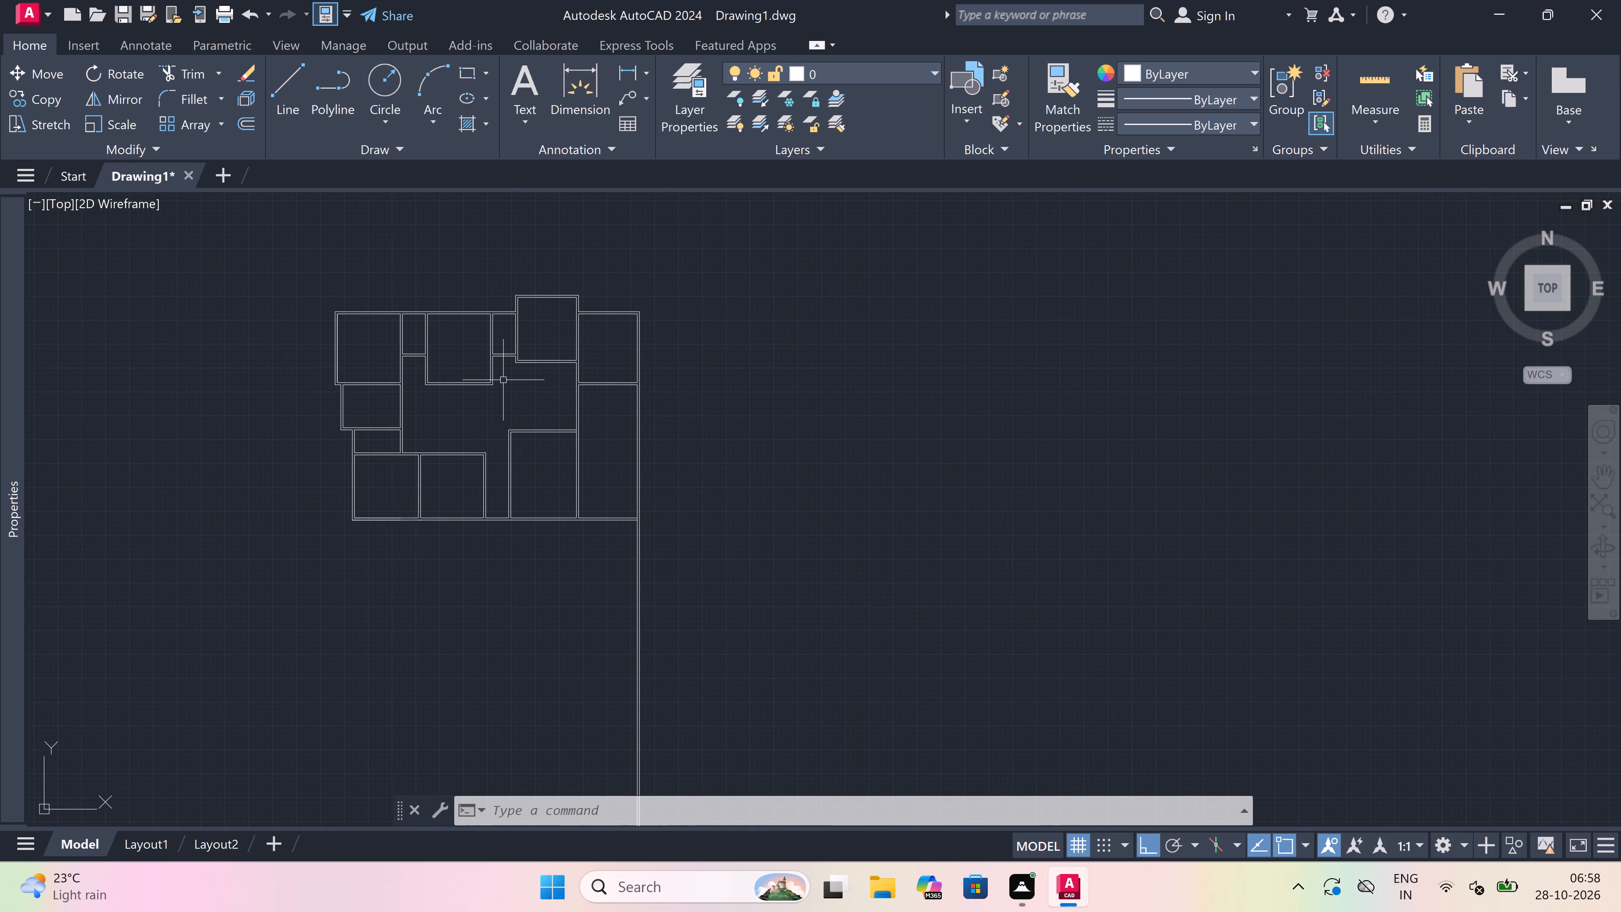
pyautogui.scroll(1, 526, 368)
pyautogui.scroll(2, 544, 416)
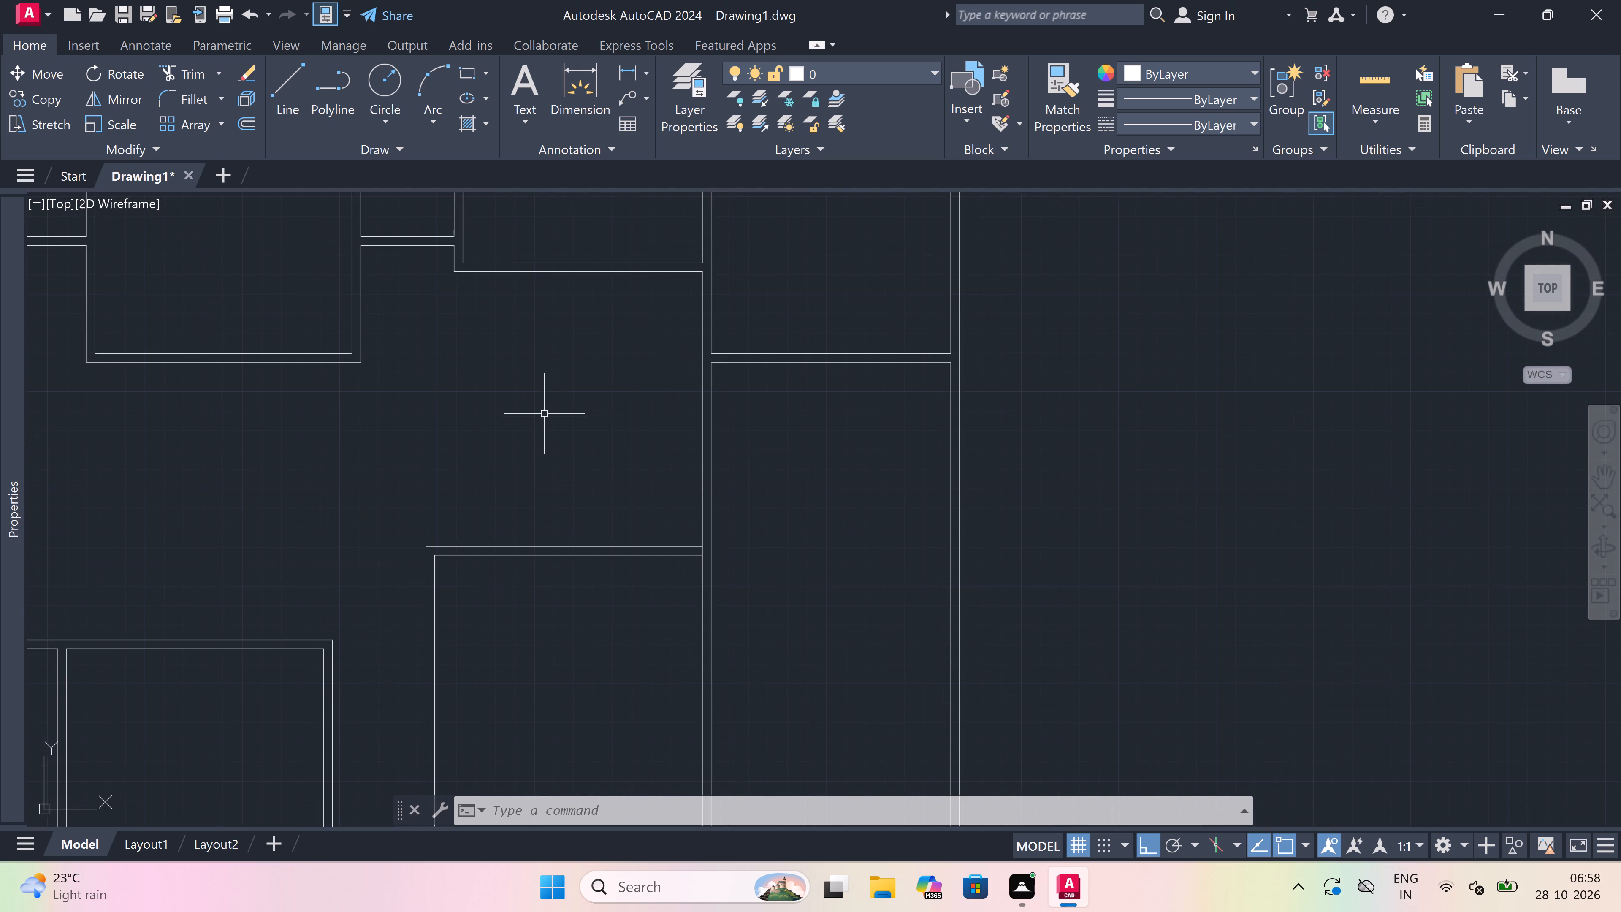
pyautogui.write('ex')
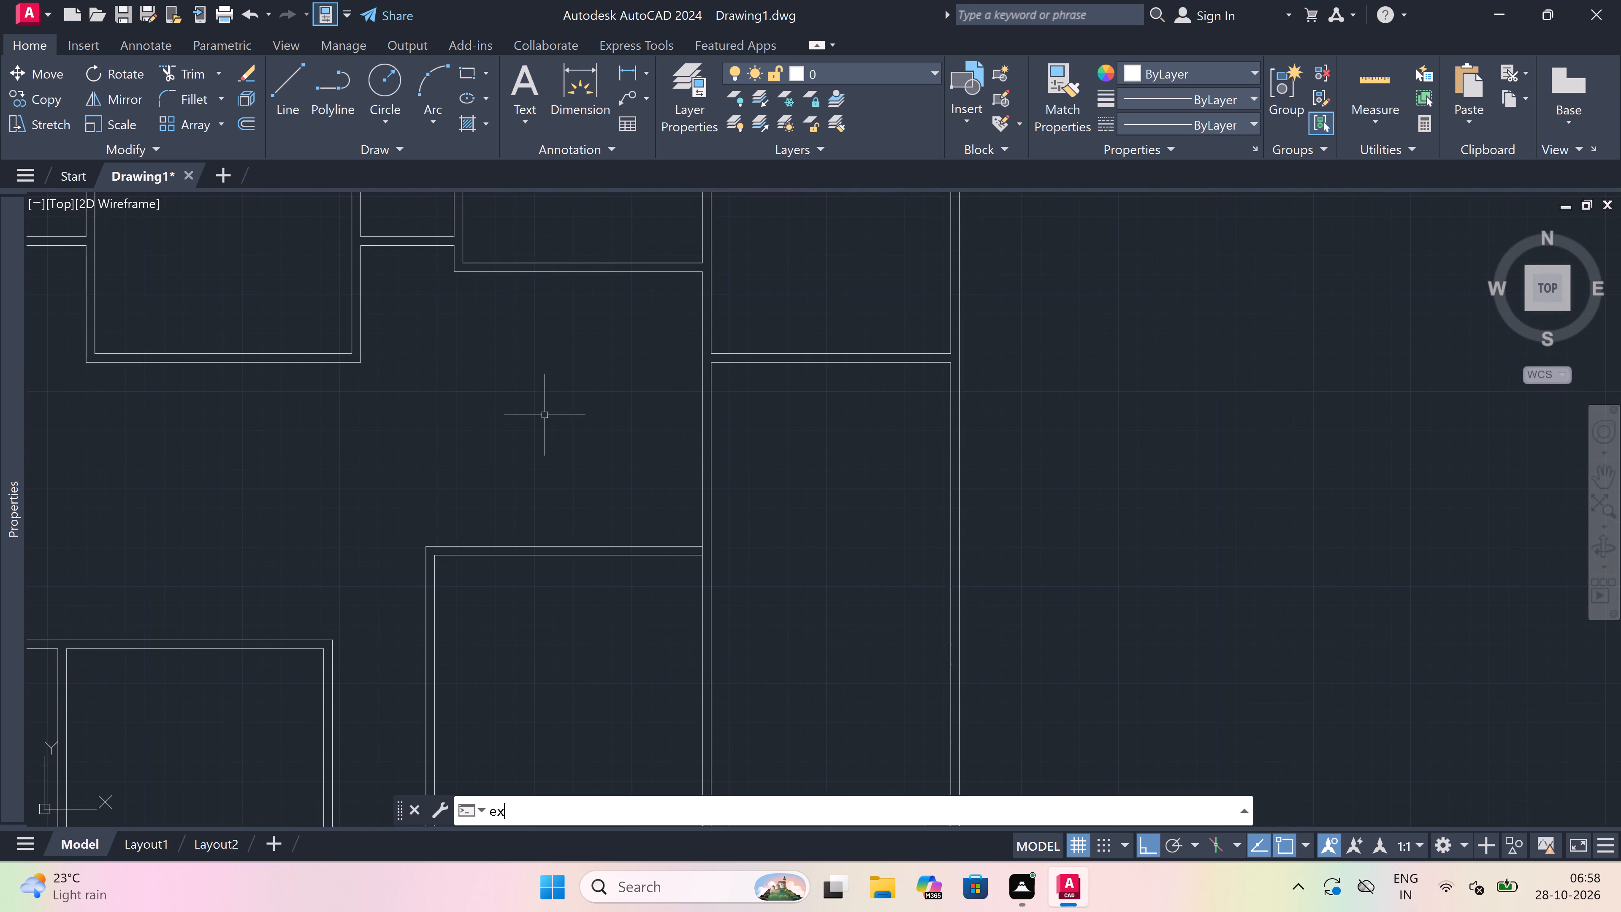
pyautogui.press('space')
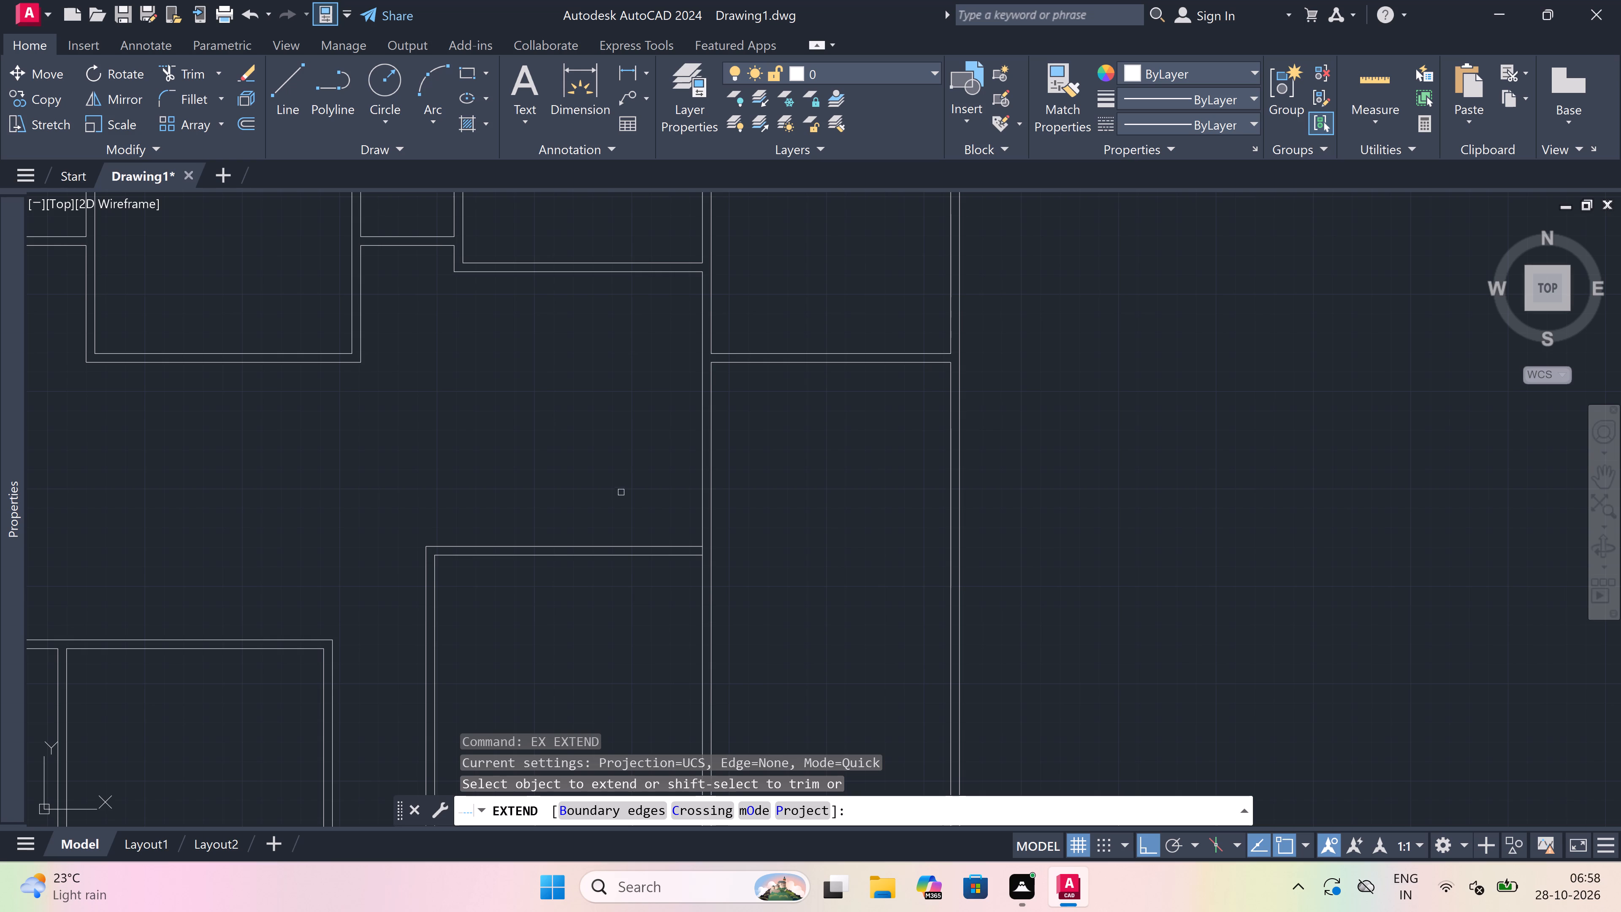
pyautogui.click(663, 544)
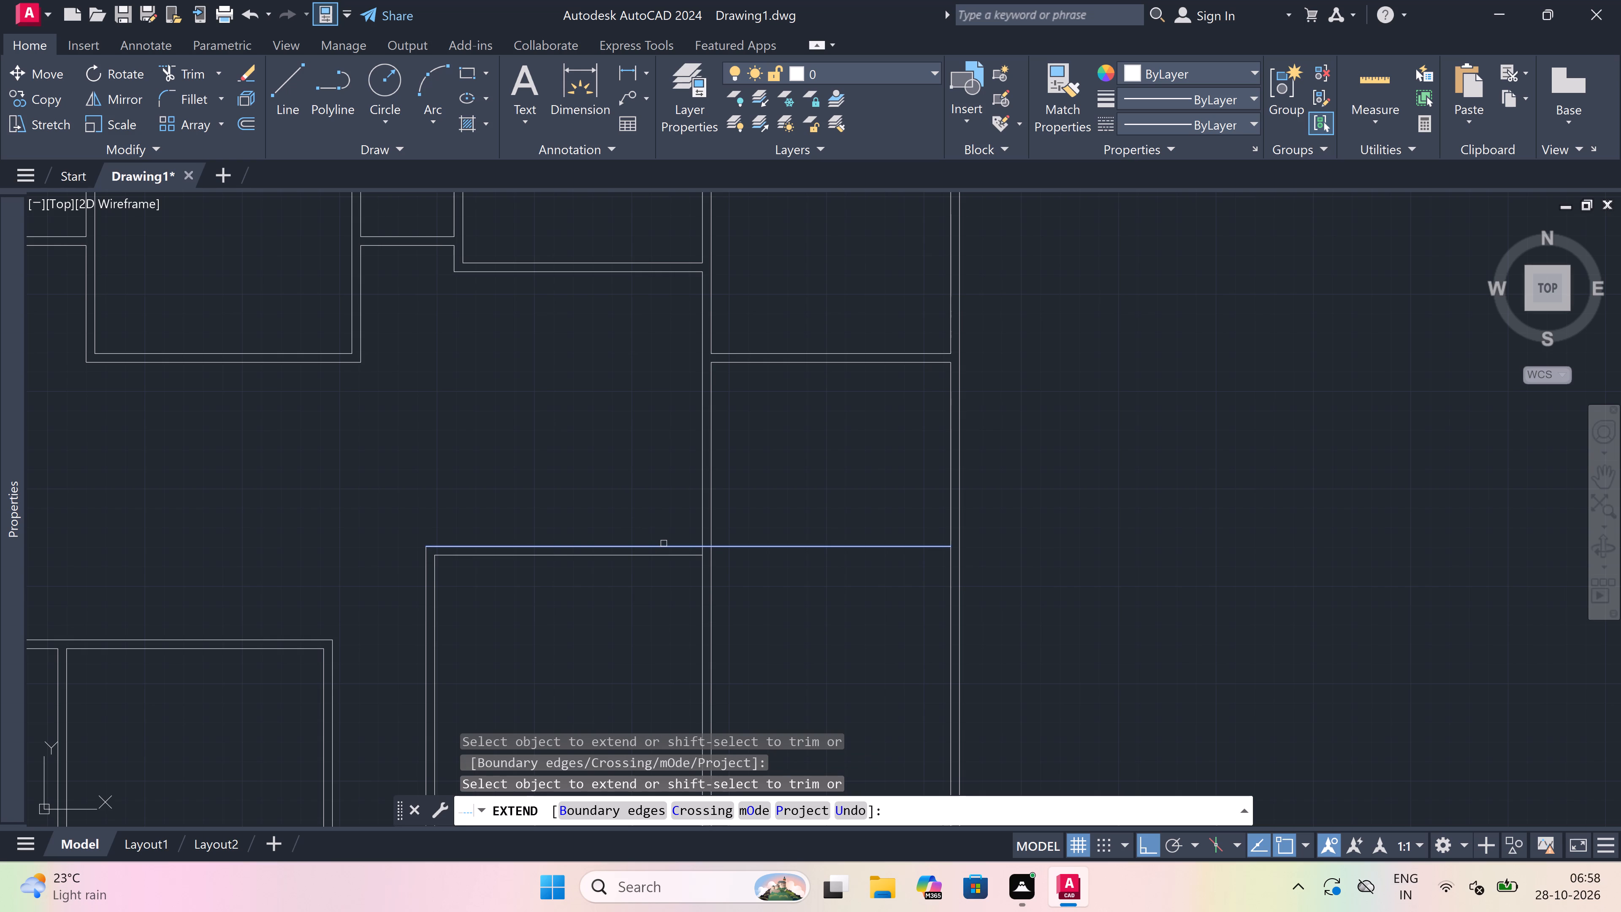
pyautogui.press('Escape')
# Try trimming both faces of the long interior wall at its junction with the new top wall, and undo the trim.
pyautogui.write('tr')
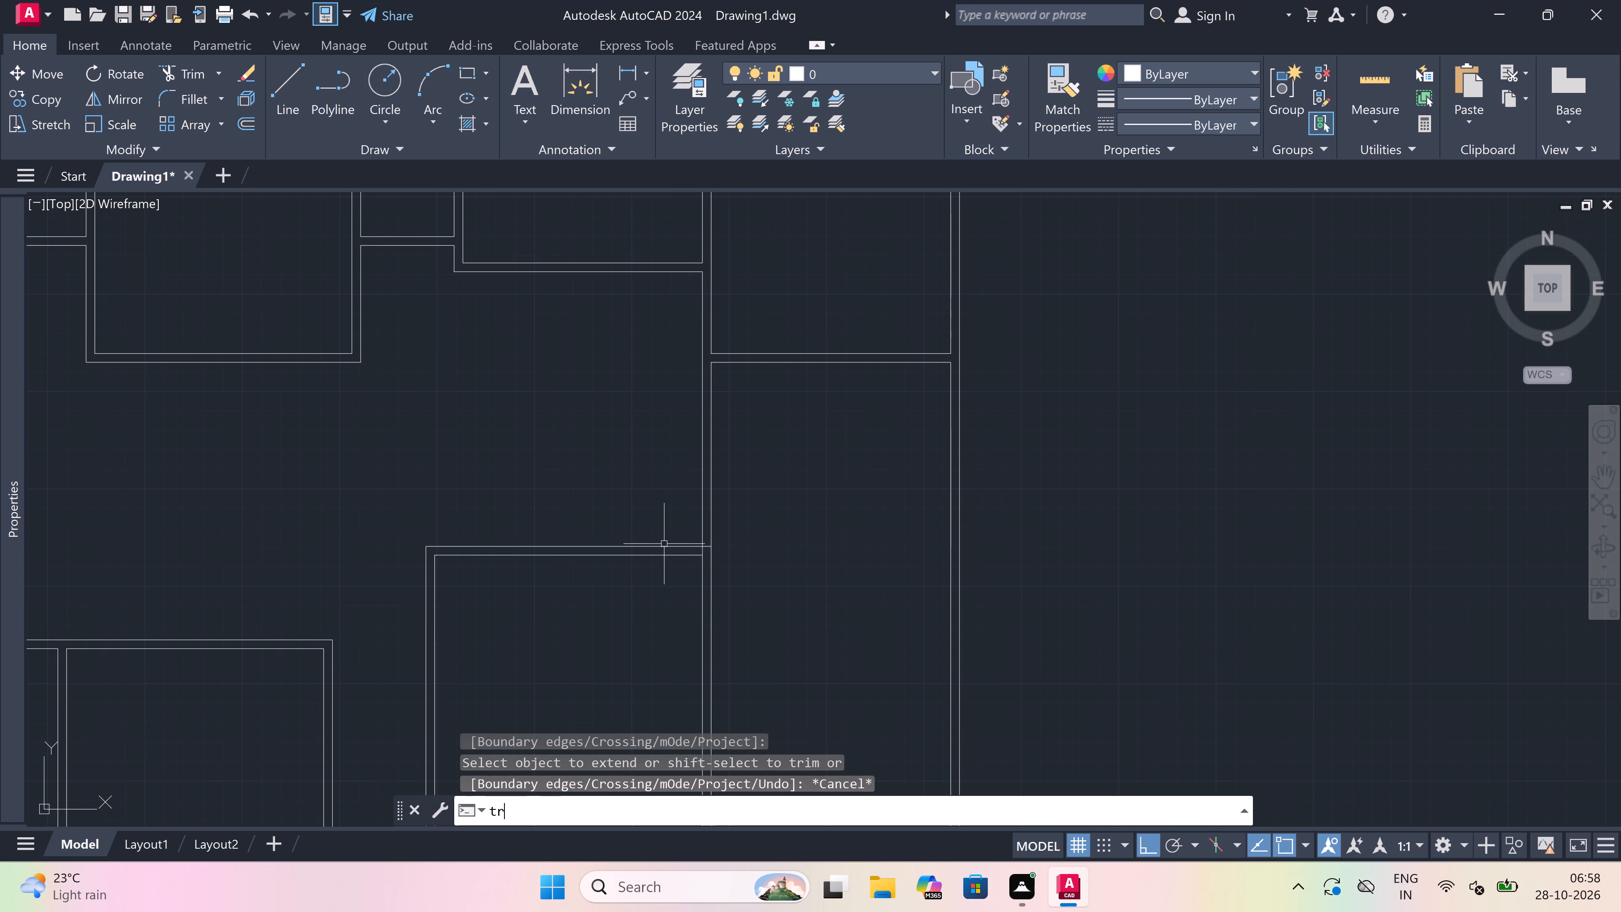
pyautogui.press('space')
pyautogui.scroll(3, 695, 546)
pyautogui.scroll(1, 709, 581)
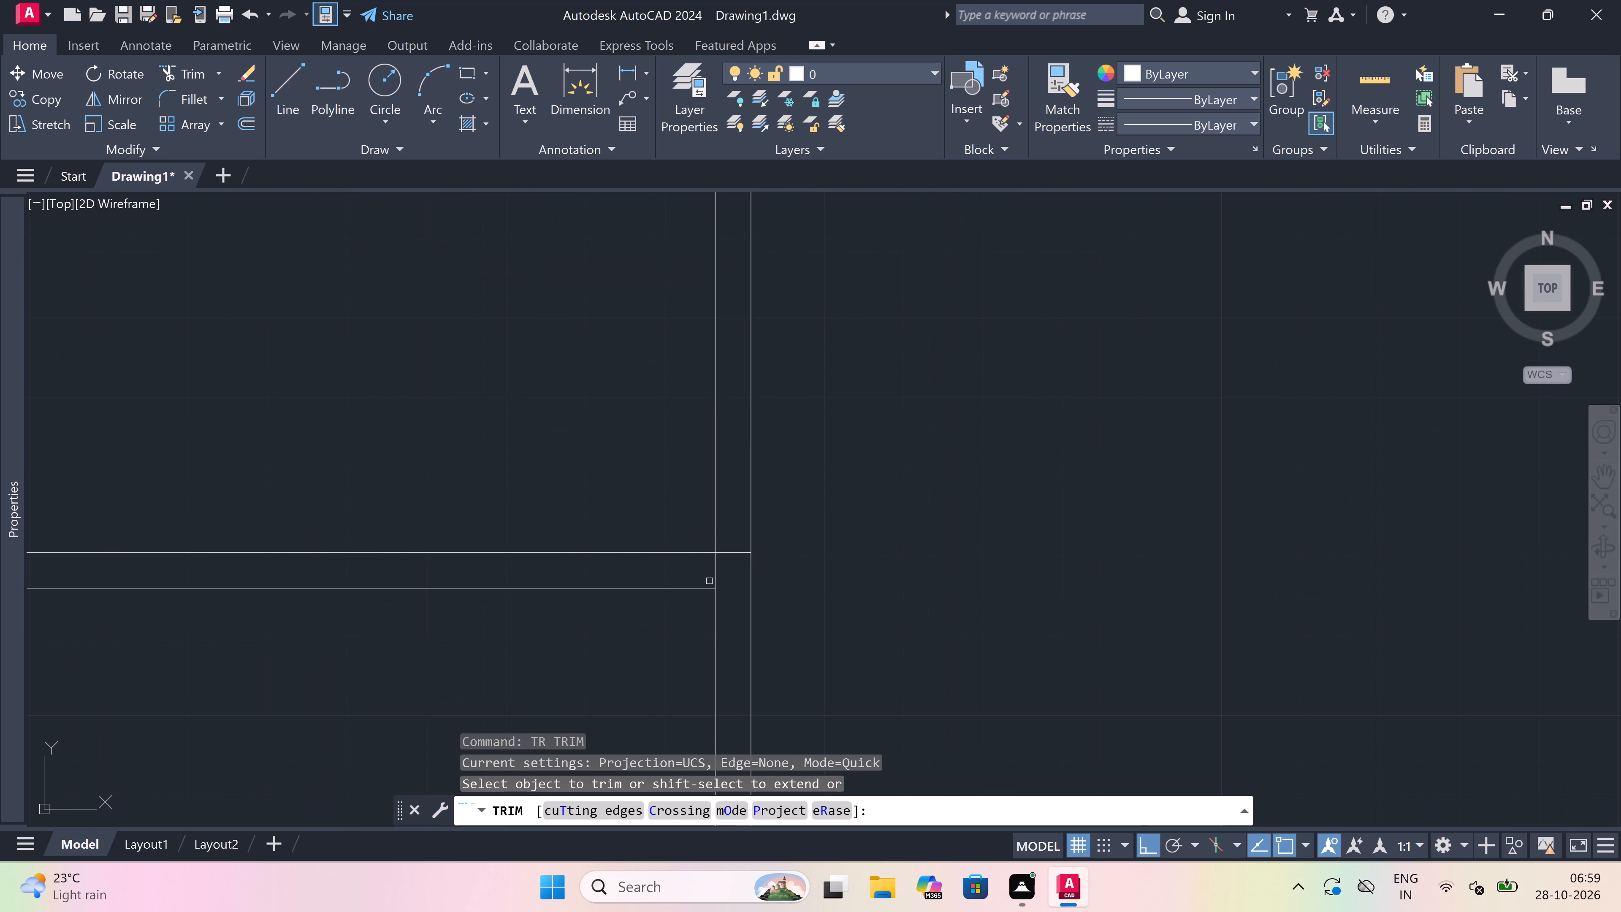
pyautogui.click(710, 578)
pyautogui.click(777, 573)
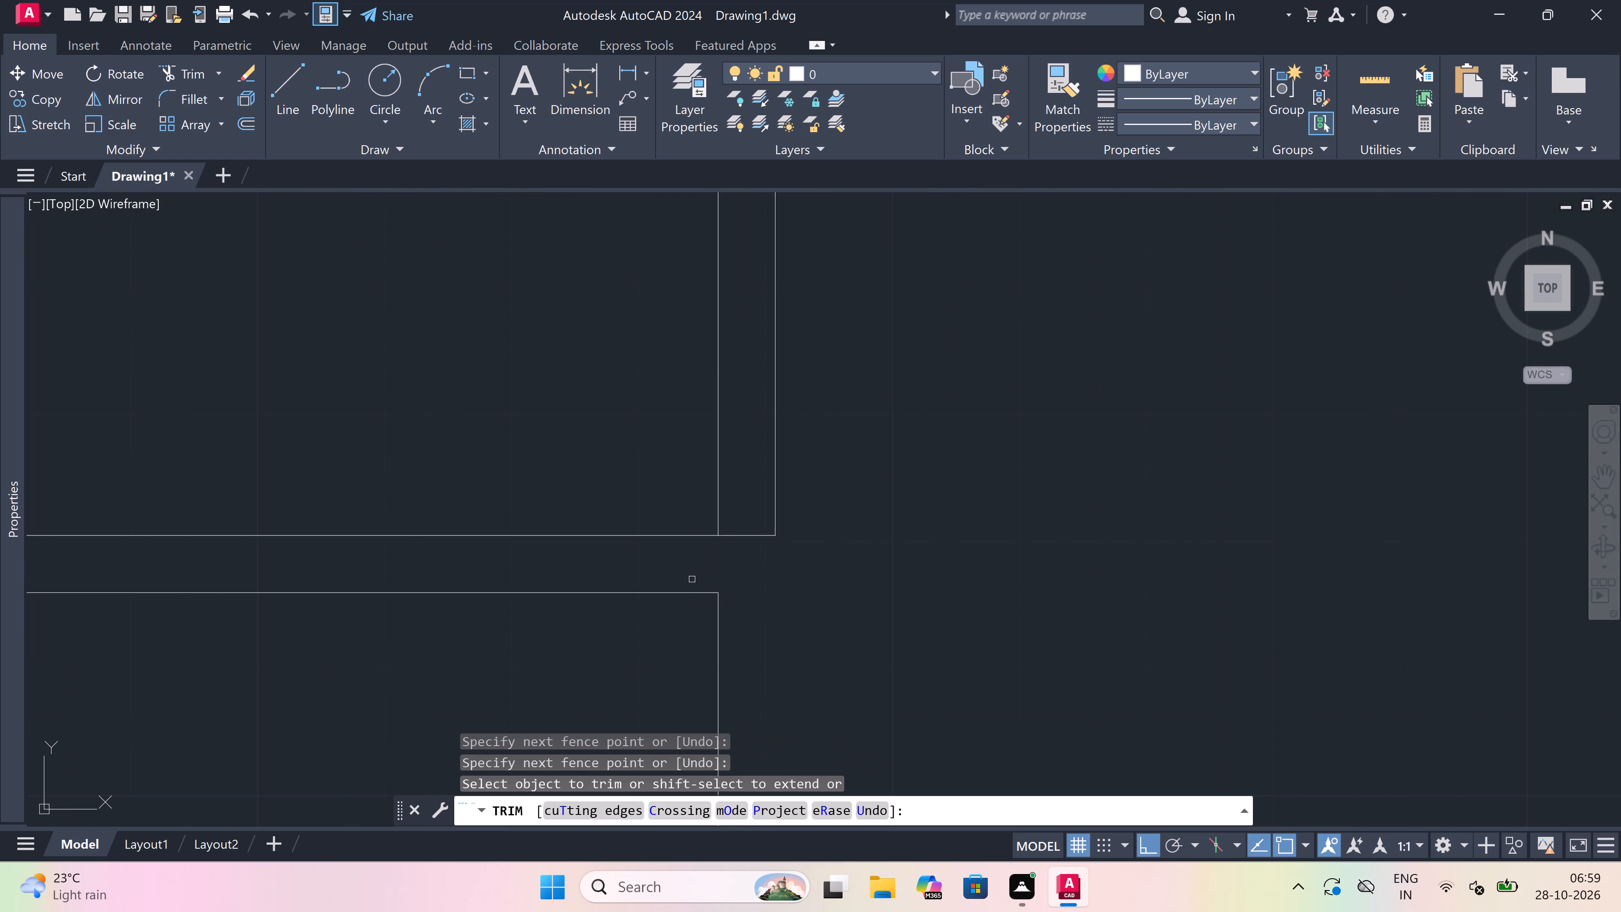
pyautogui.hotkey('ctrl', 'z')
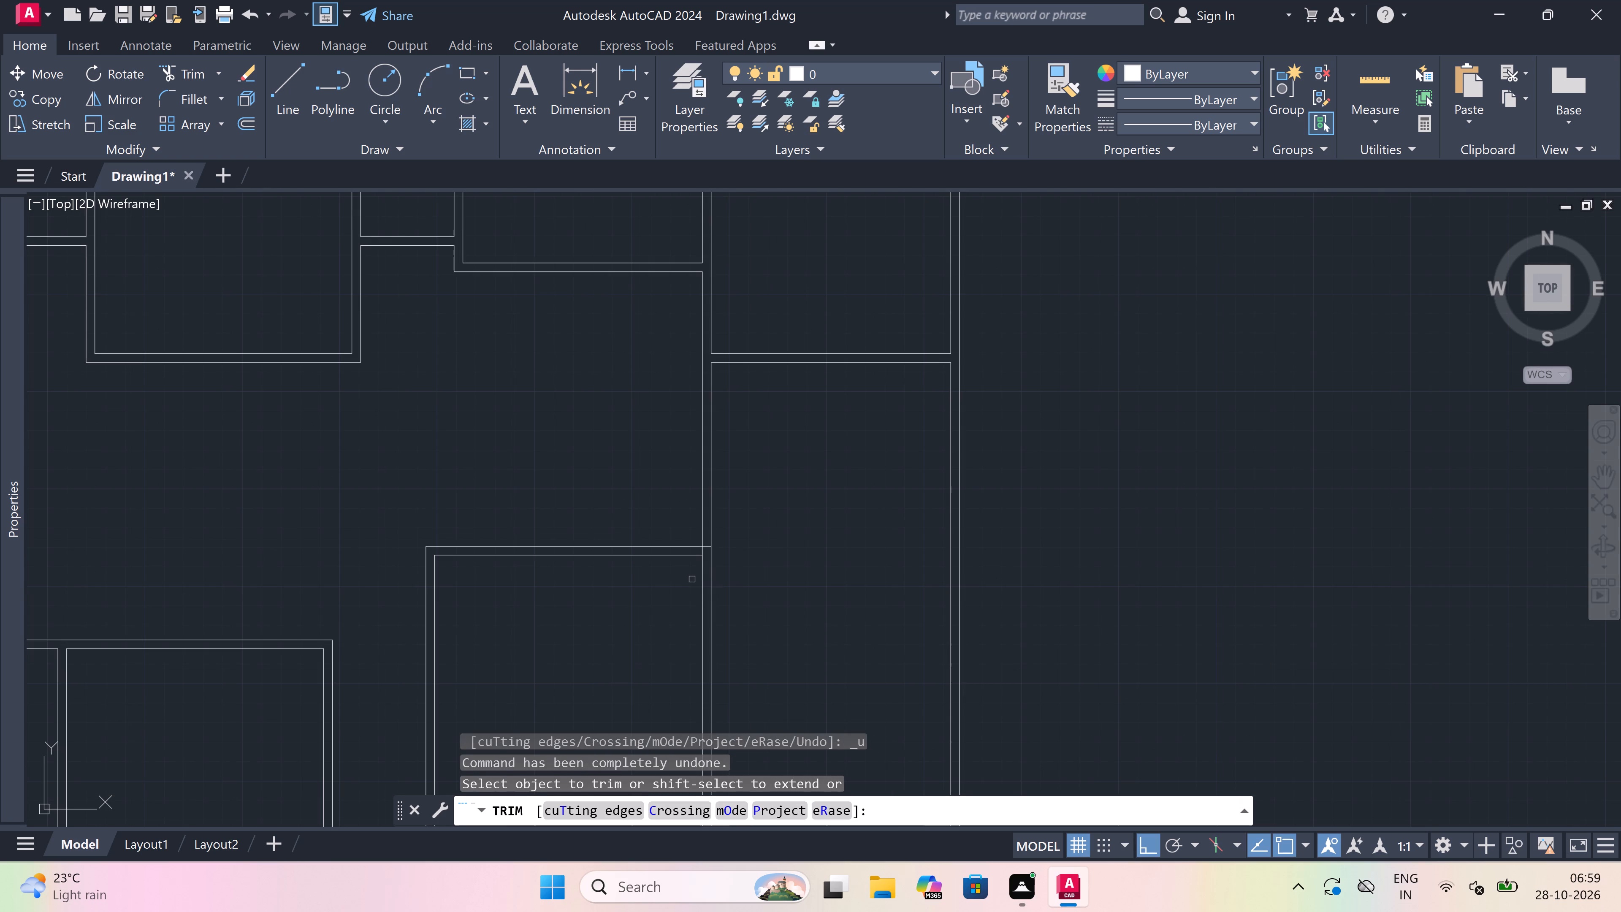
# Trim only the long interior wall's near face between the two lines of the new top wall.
pyautogui.scroll(2, 703, 548)
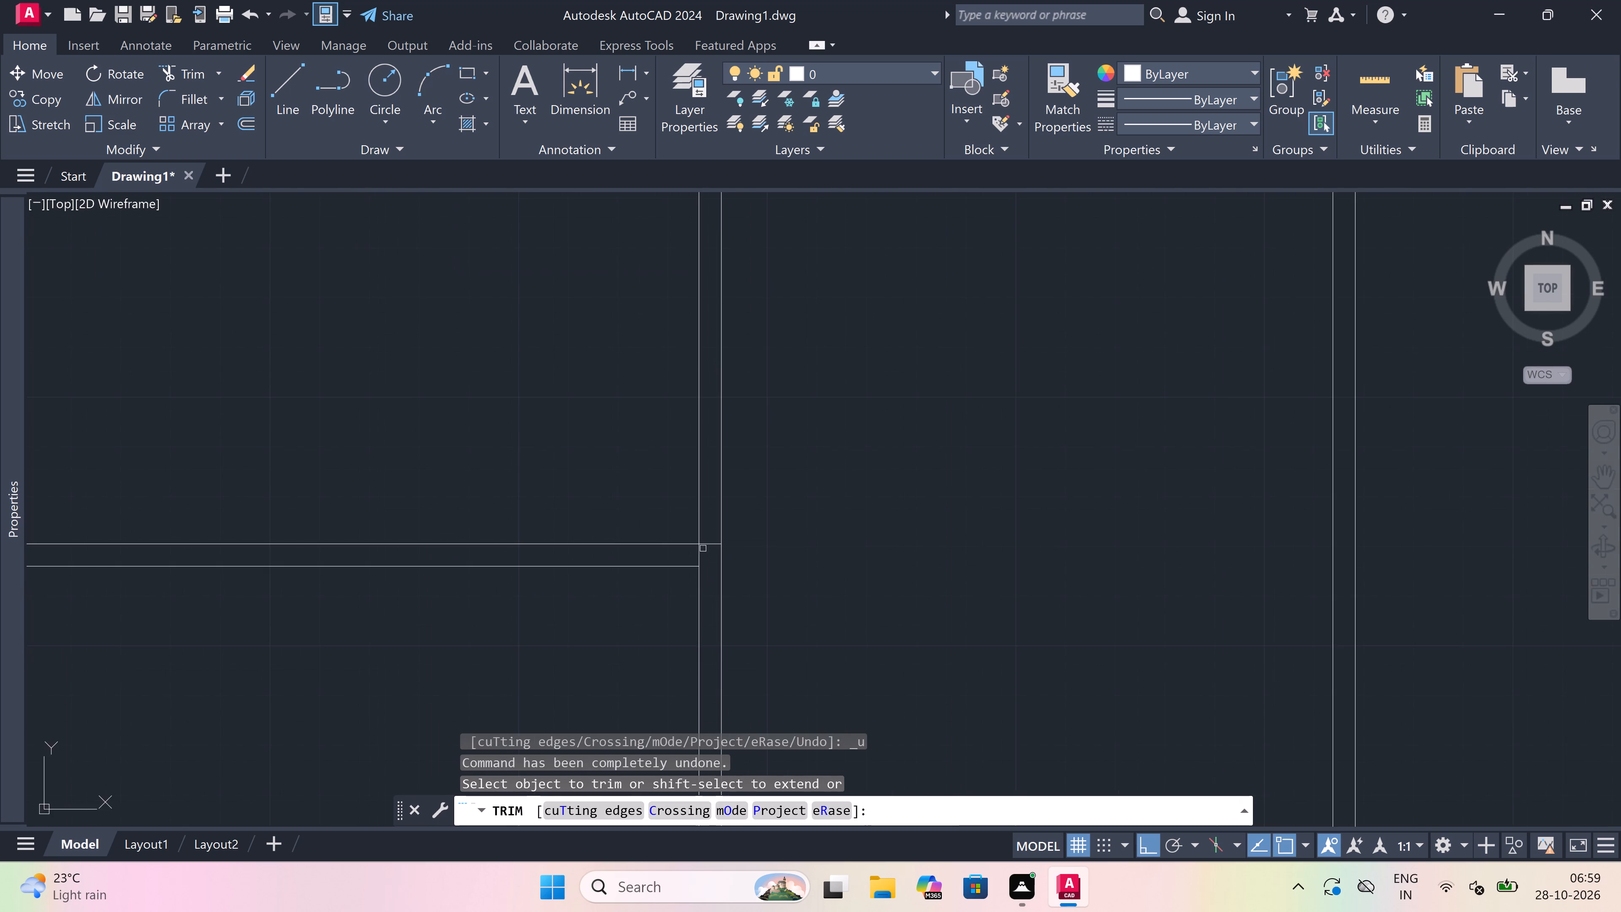
pyautogui.scroll(2, 703, 548)
pyautogui.click(682, 549)
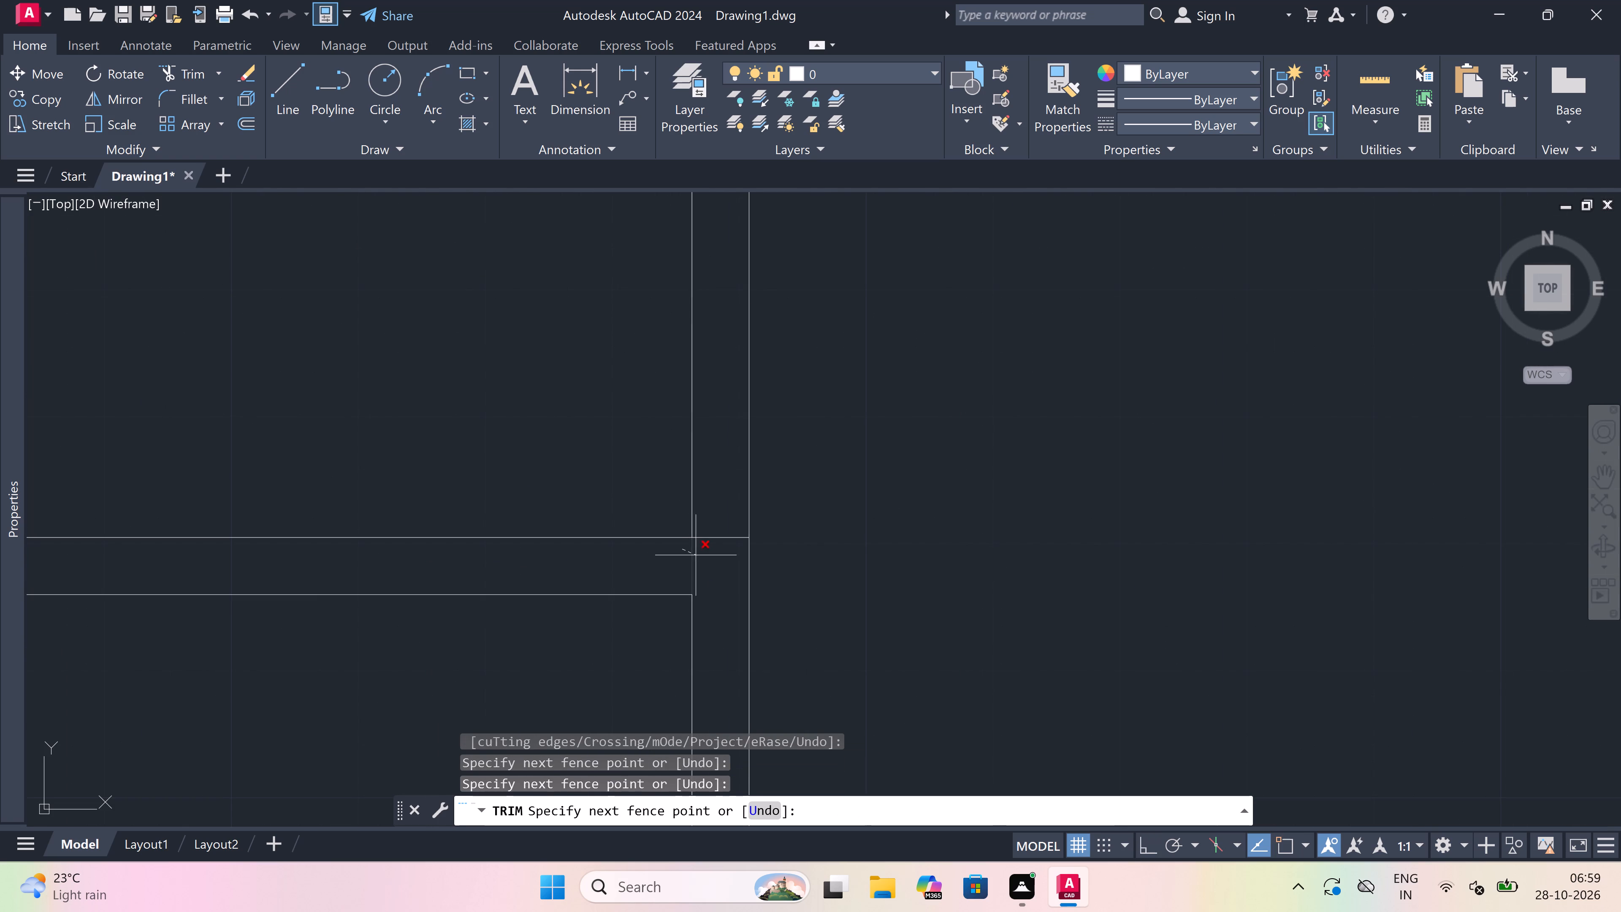
pyautogui.click(697, 554)
pyautogui.scroll(-7, 697, 554)
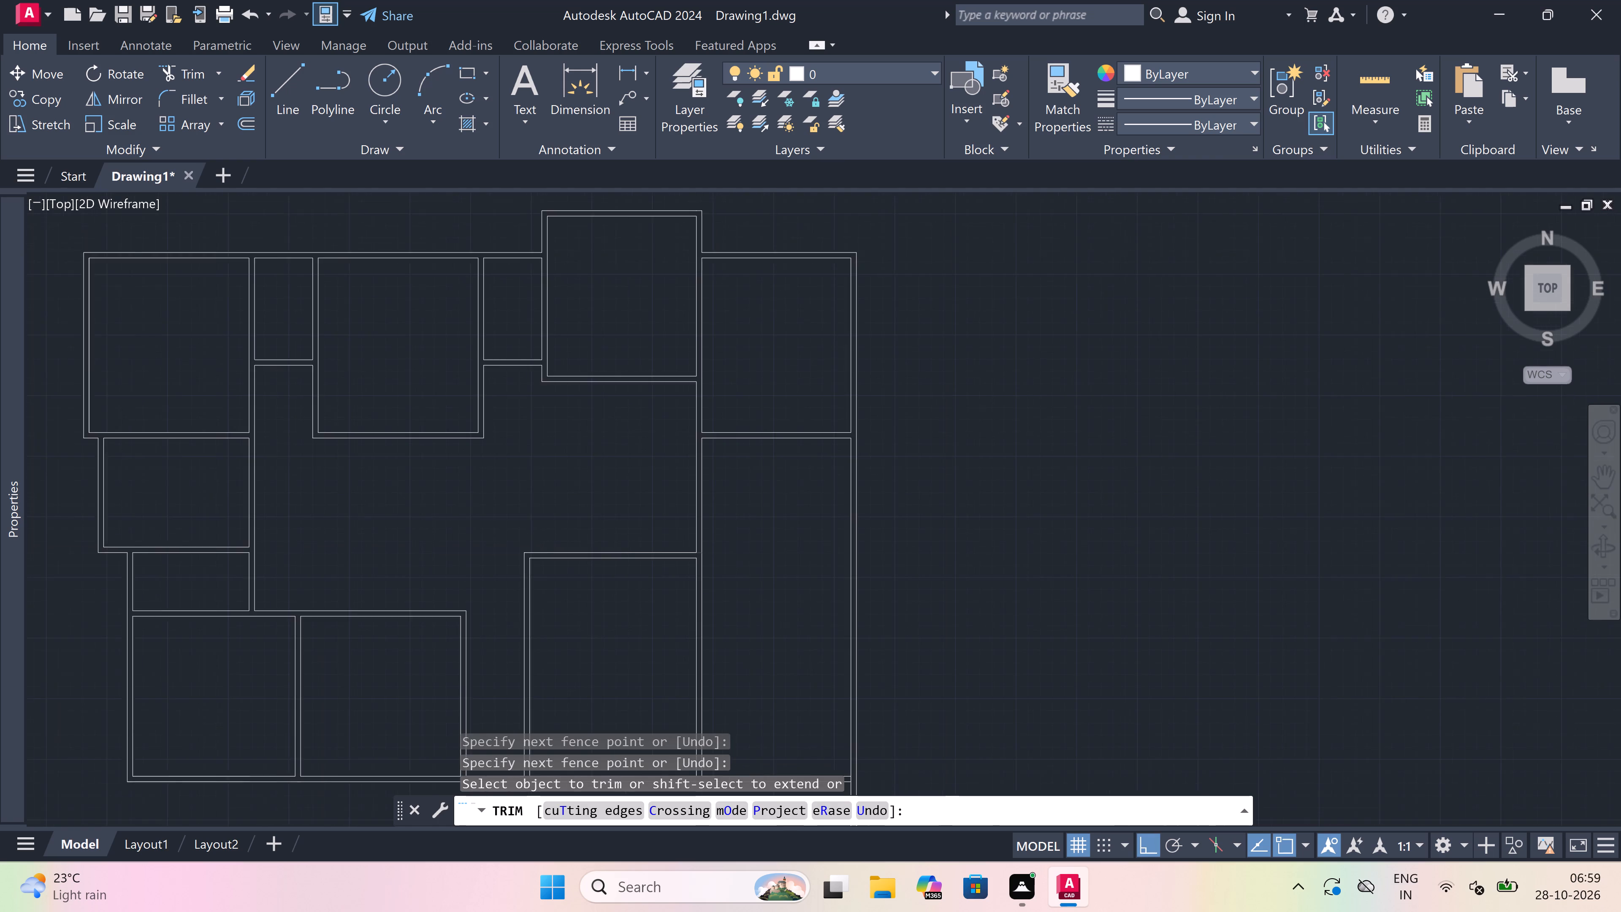
pyautogui.scroll(3, 644, 529)
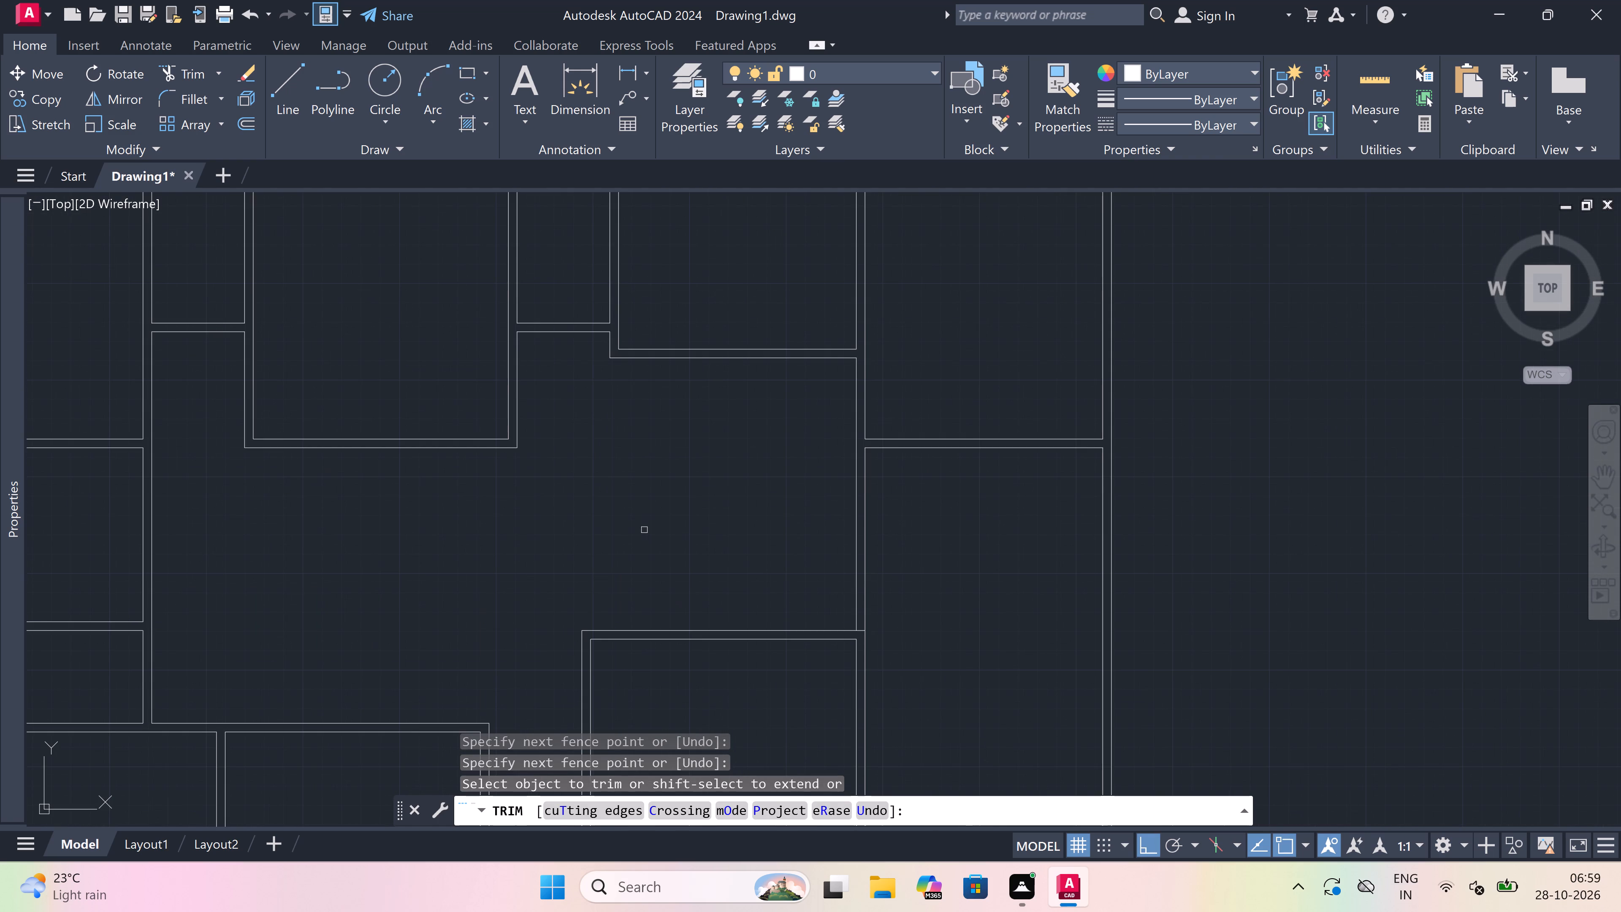
pyautogui.press('Escape')
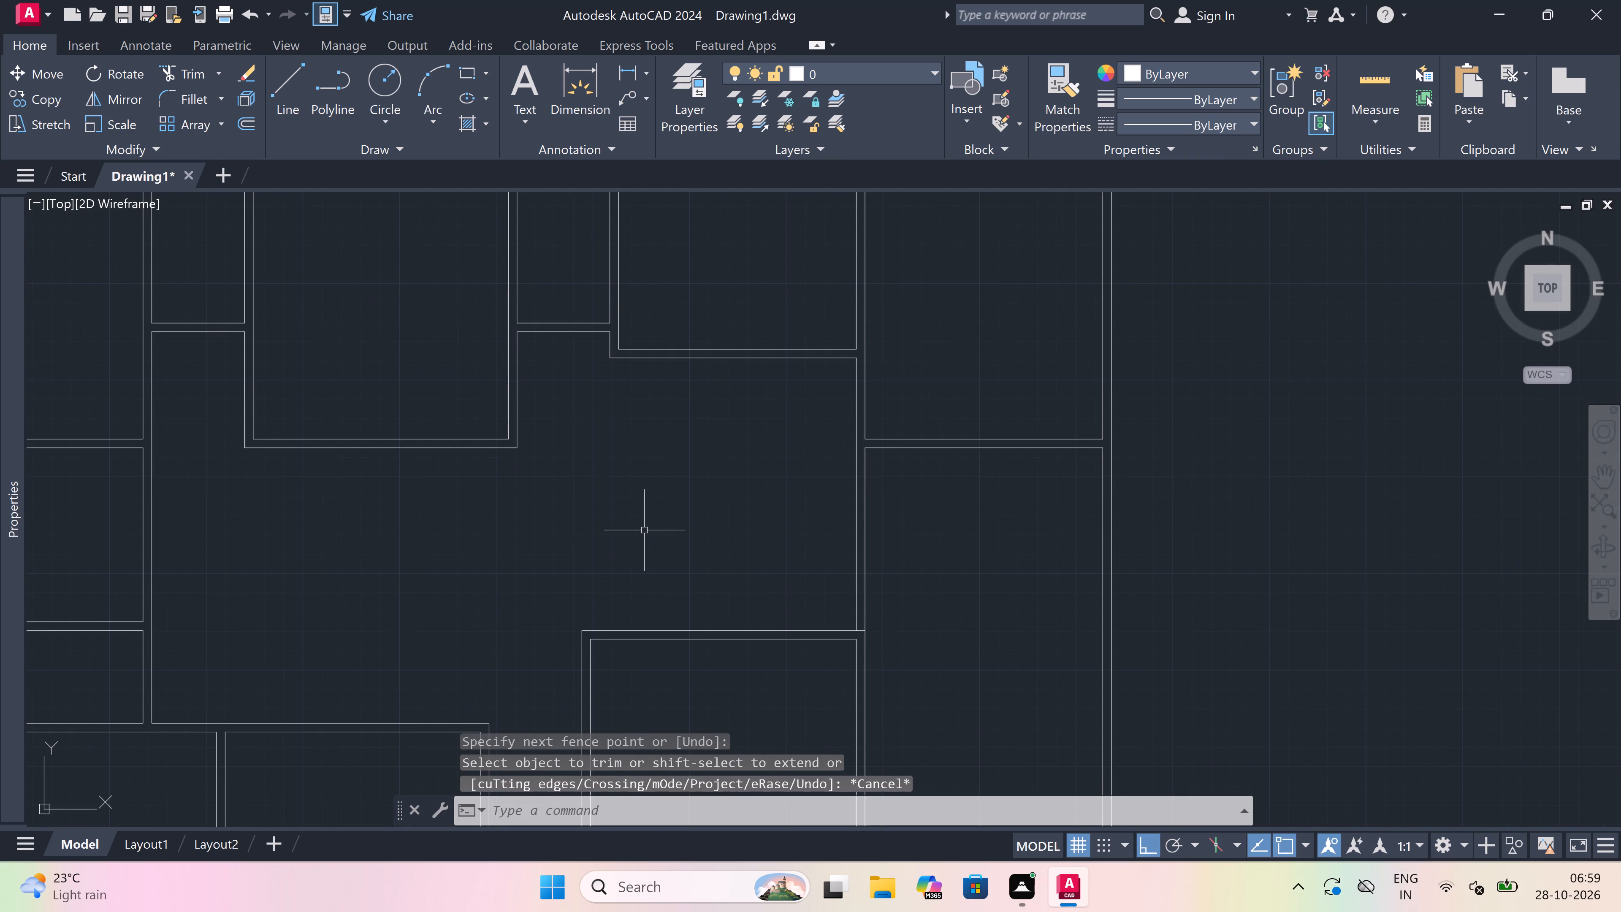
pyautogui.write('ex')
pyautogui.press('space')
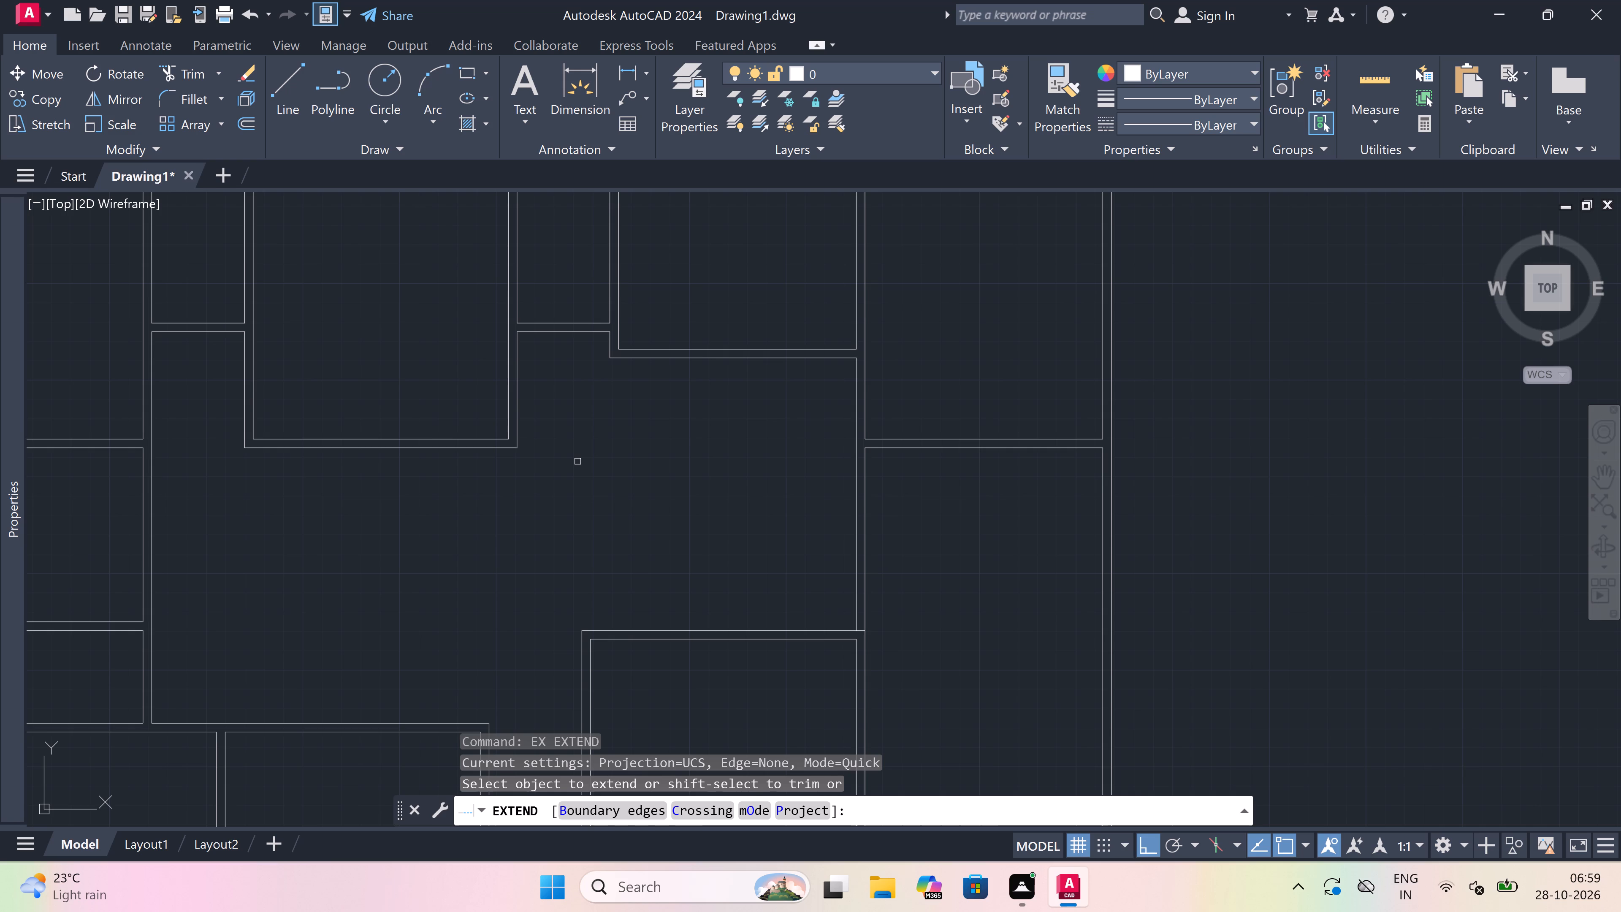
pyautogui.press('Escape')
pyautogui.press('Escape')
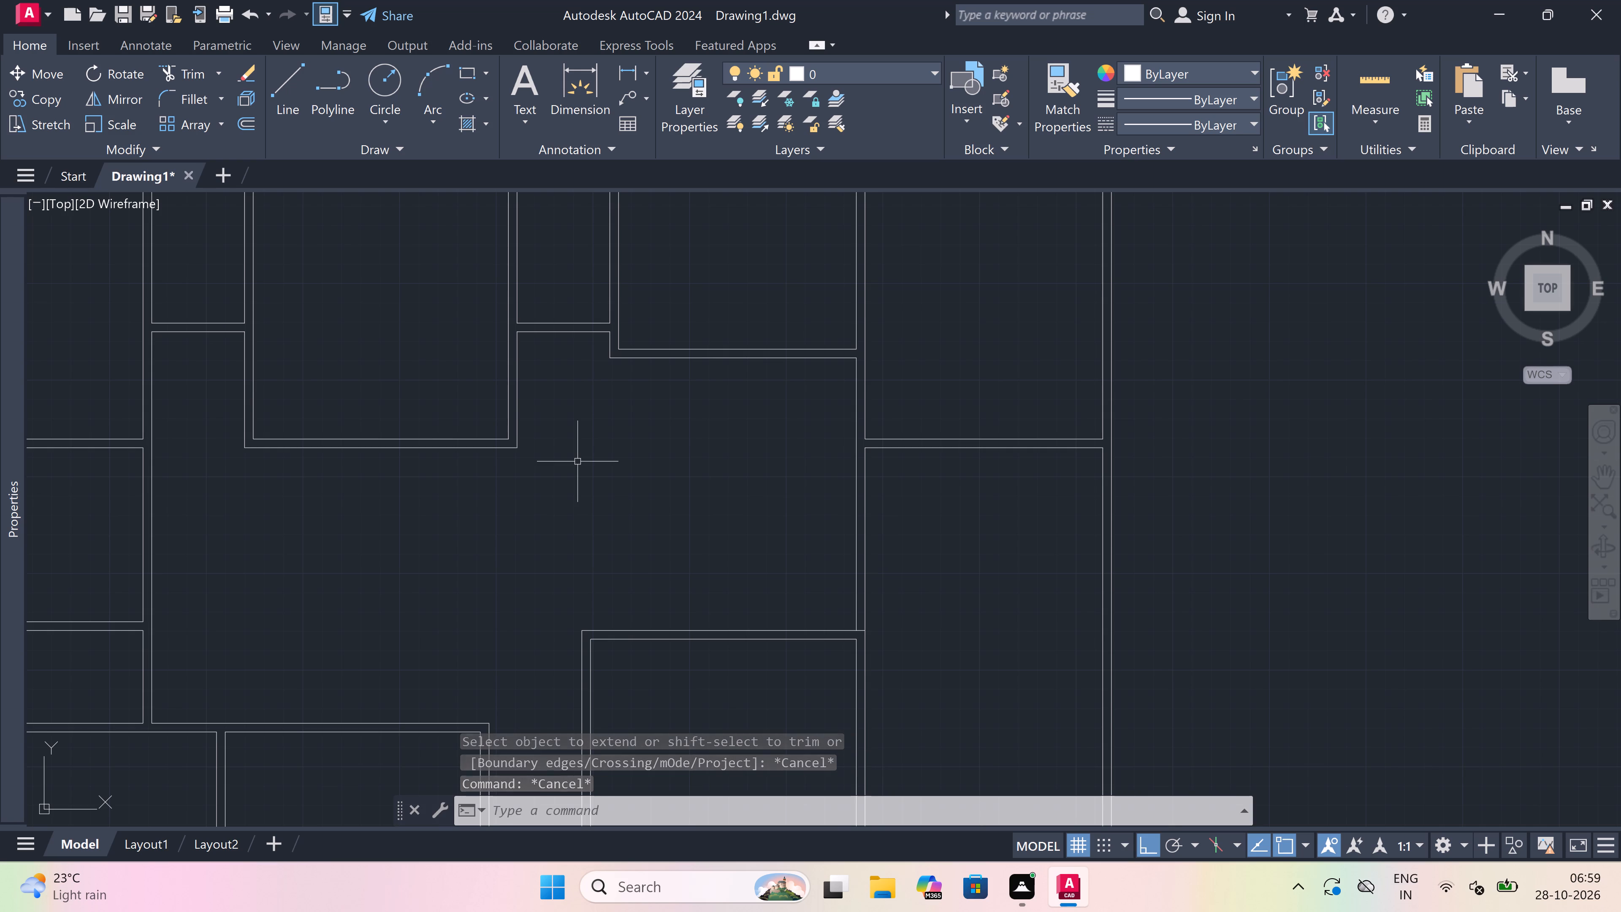
# Draw a line from the upper central room's outer bottom-right corner down level with the lower room's top wall, then across to that wall's outer corner.
pyautogui.write('l')
pyautogui.press('space')
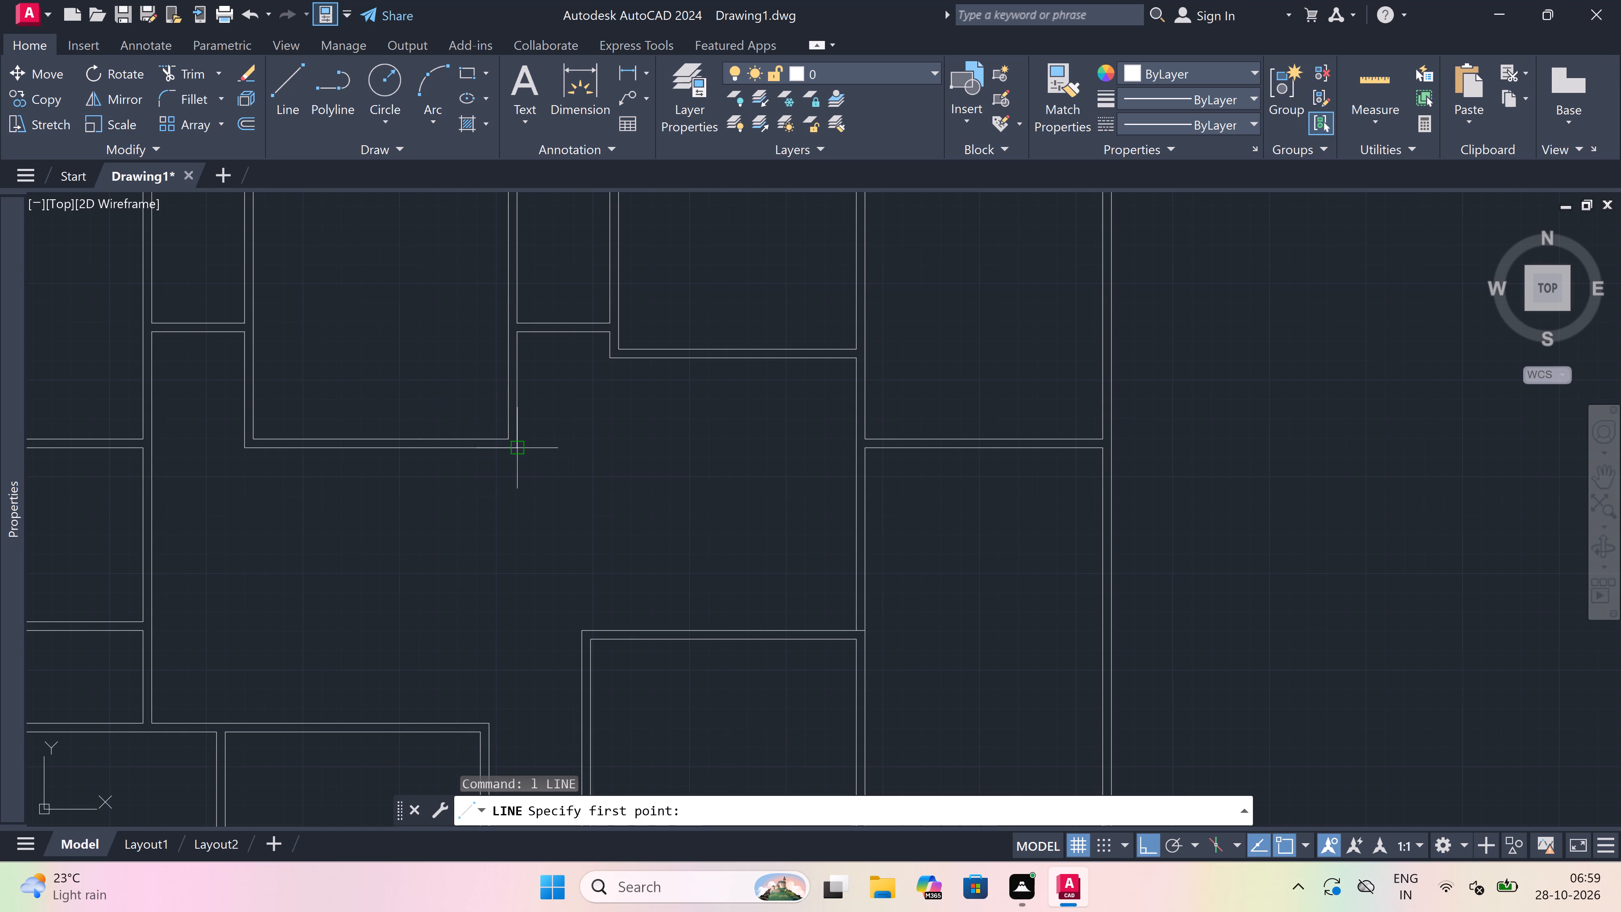
pyautogui.moveTo(522, 445); pyautogui.dragTo(525, 461)
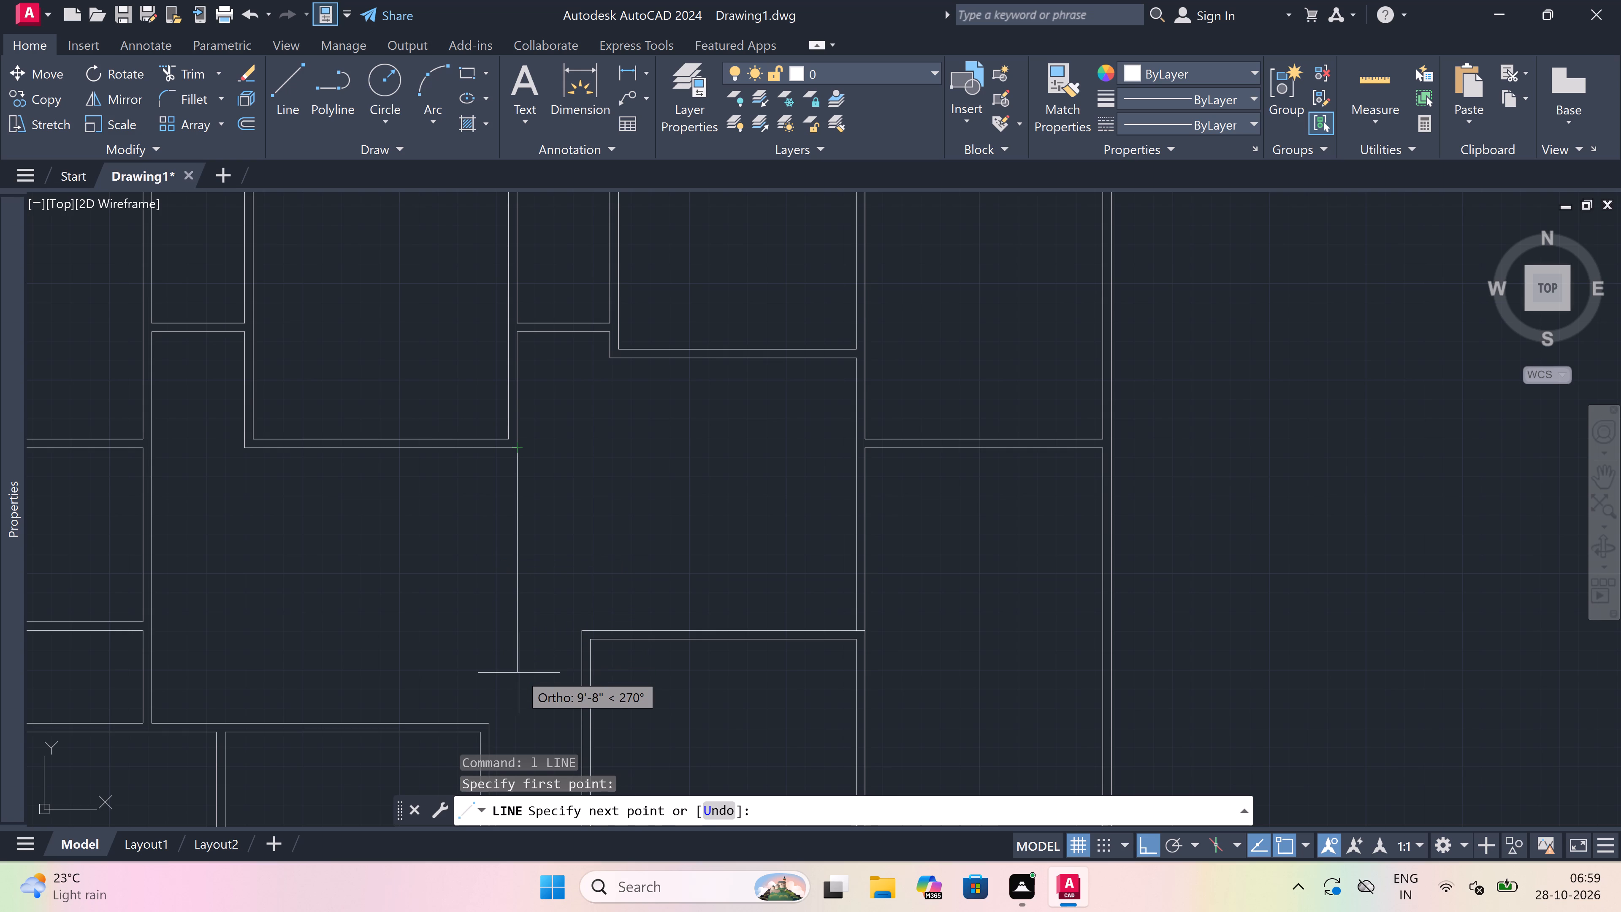
pyautogui.scroll(3, 537, 637)
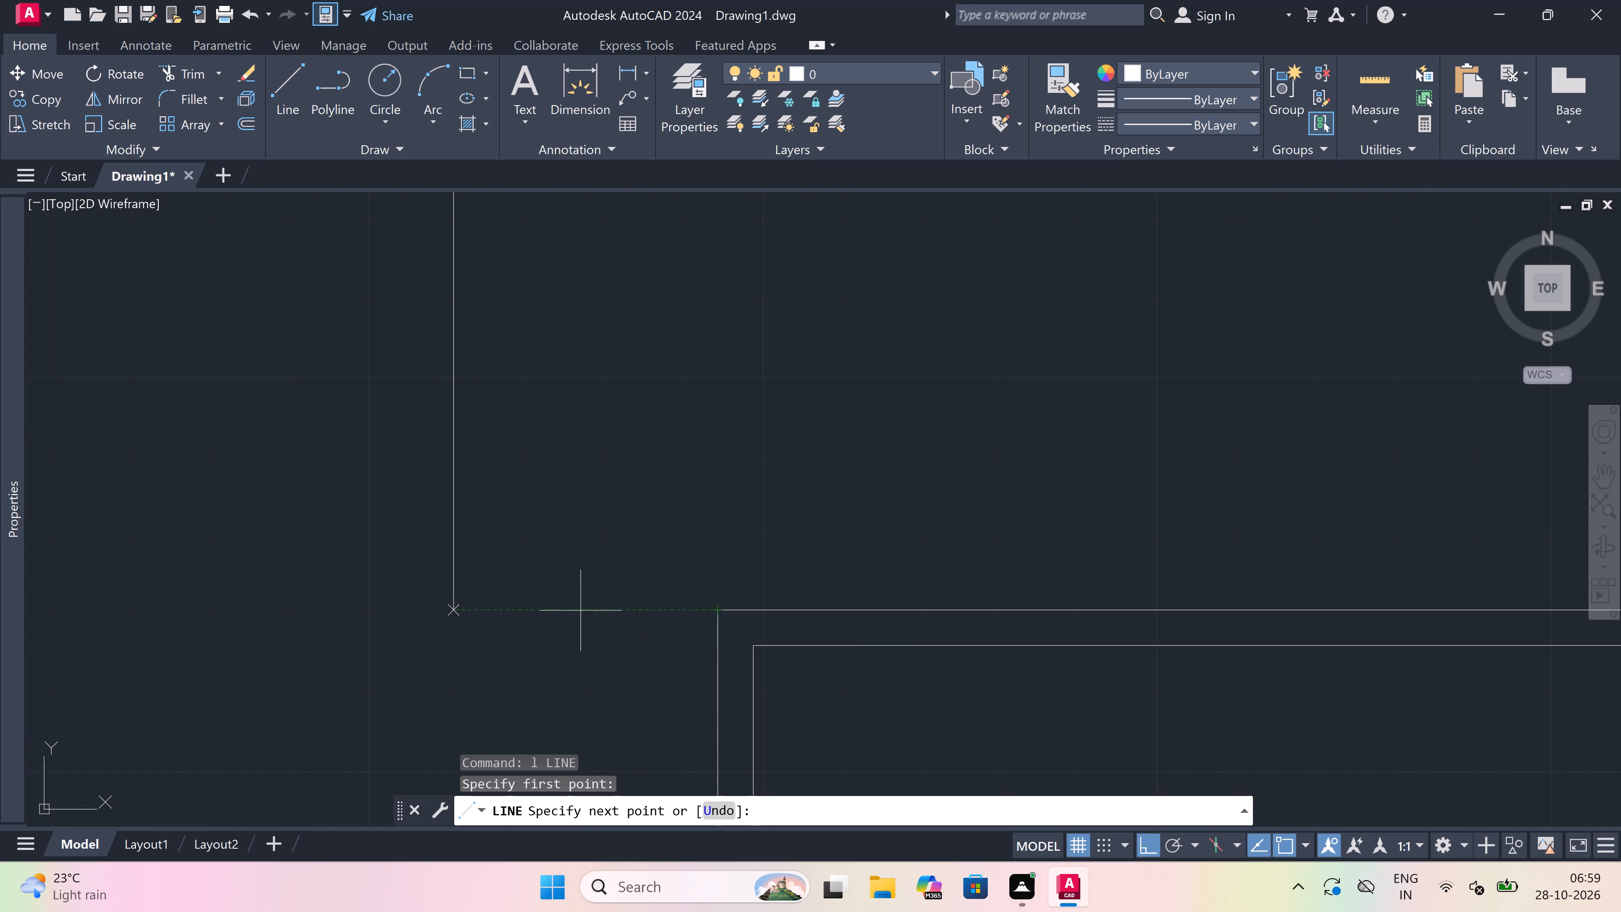
pyautogui.click(457, 602)
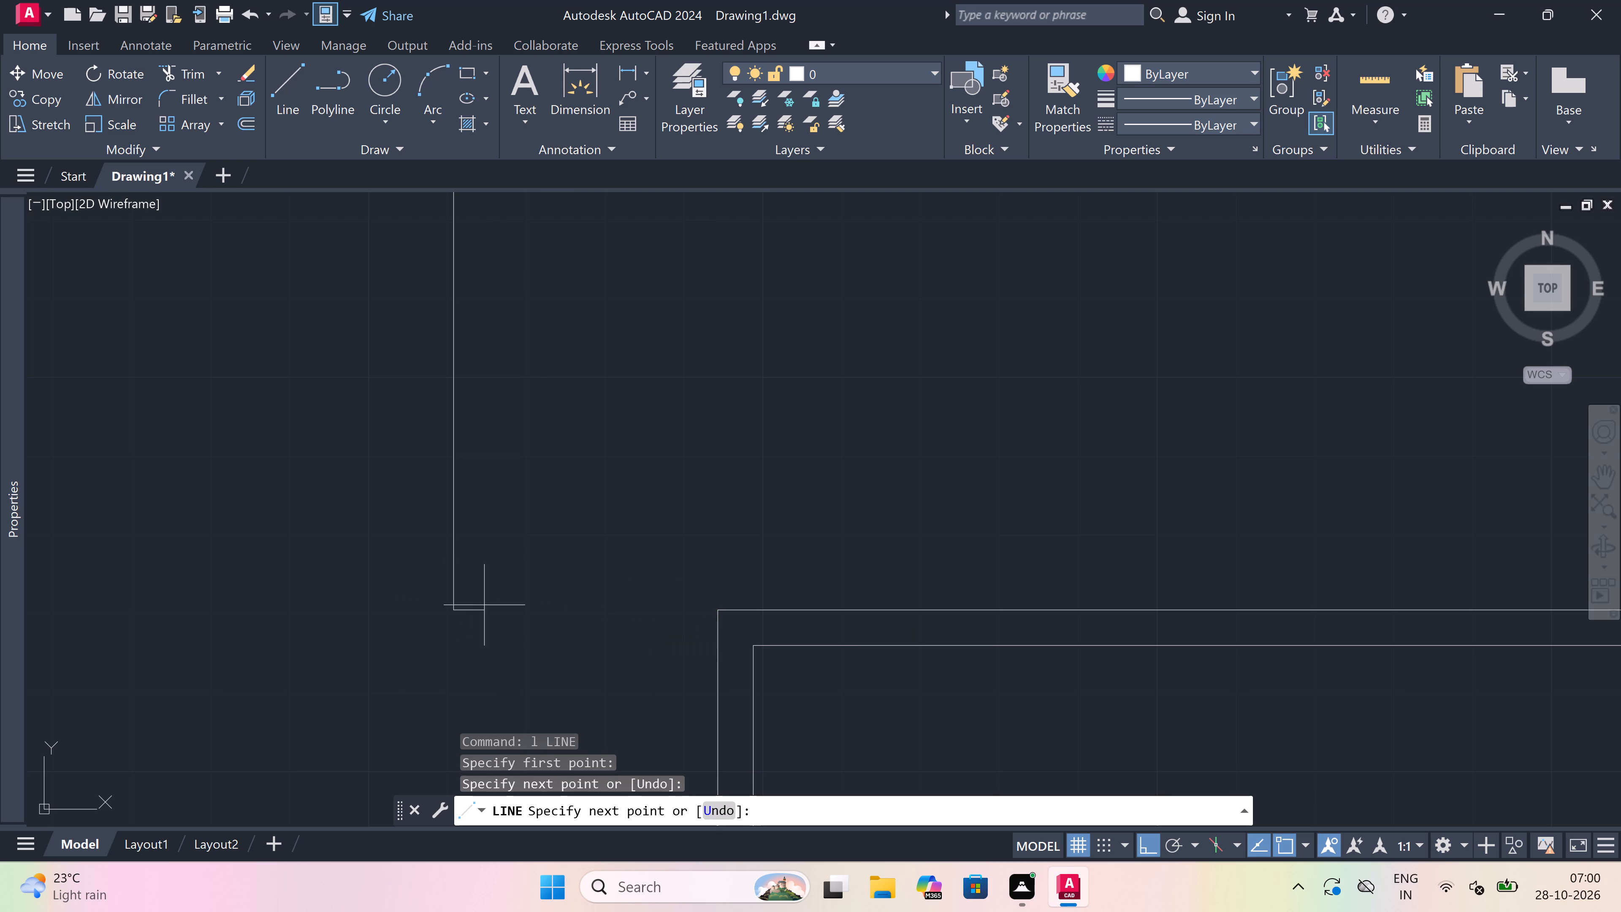
pyautogui.click(718, 608)
pyautogui.press('Escape')
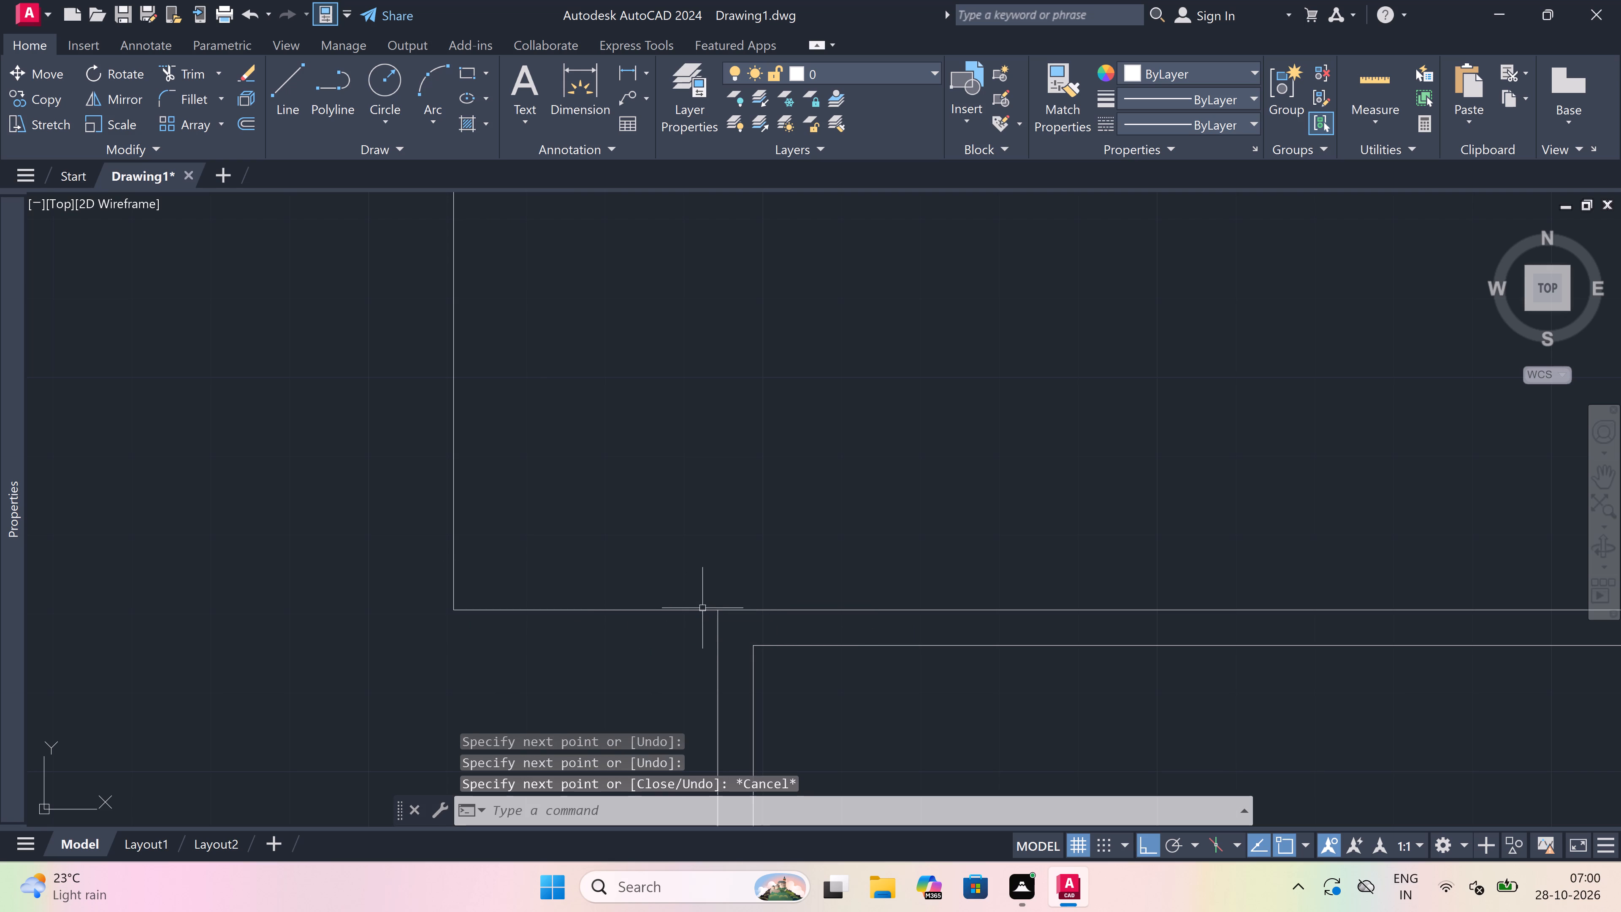
# Draw the parallel outer wall line from the lower room's inner top-left corner, running 4.5" past the new vertical line, then up to the upper central room's wall.
pyautogui.press('space')
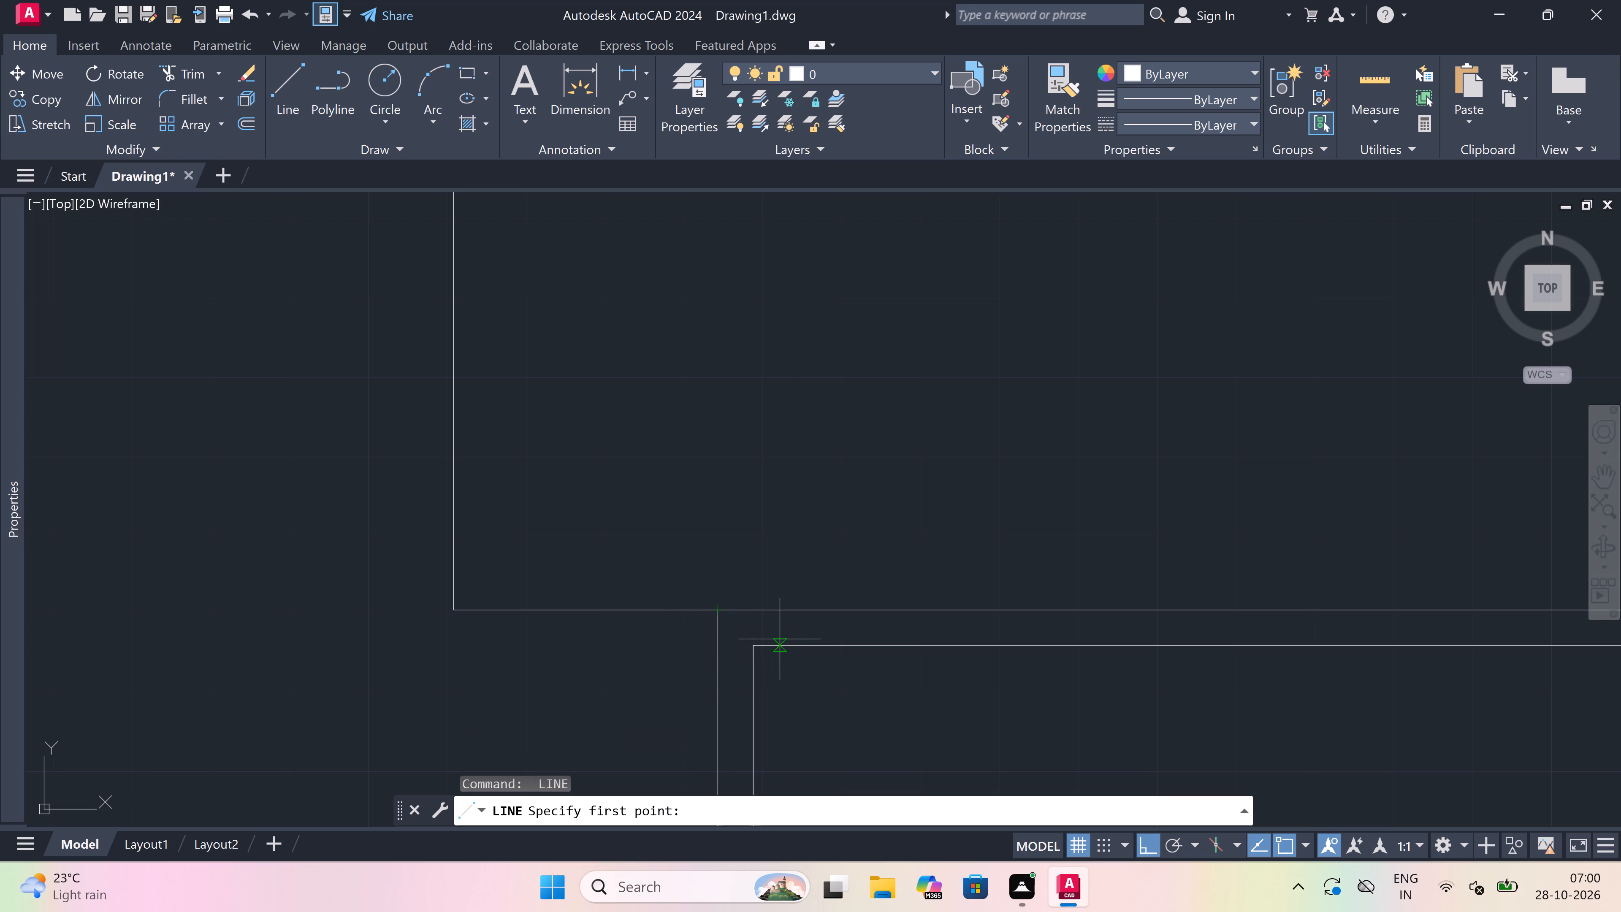
pyautogui.click(753, 643)
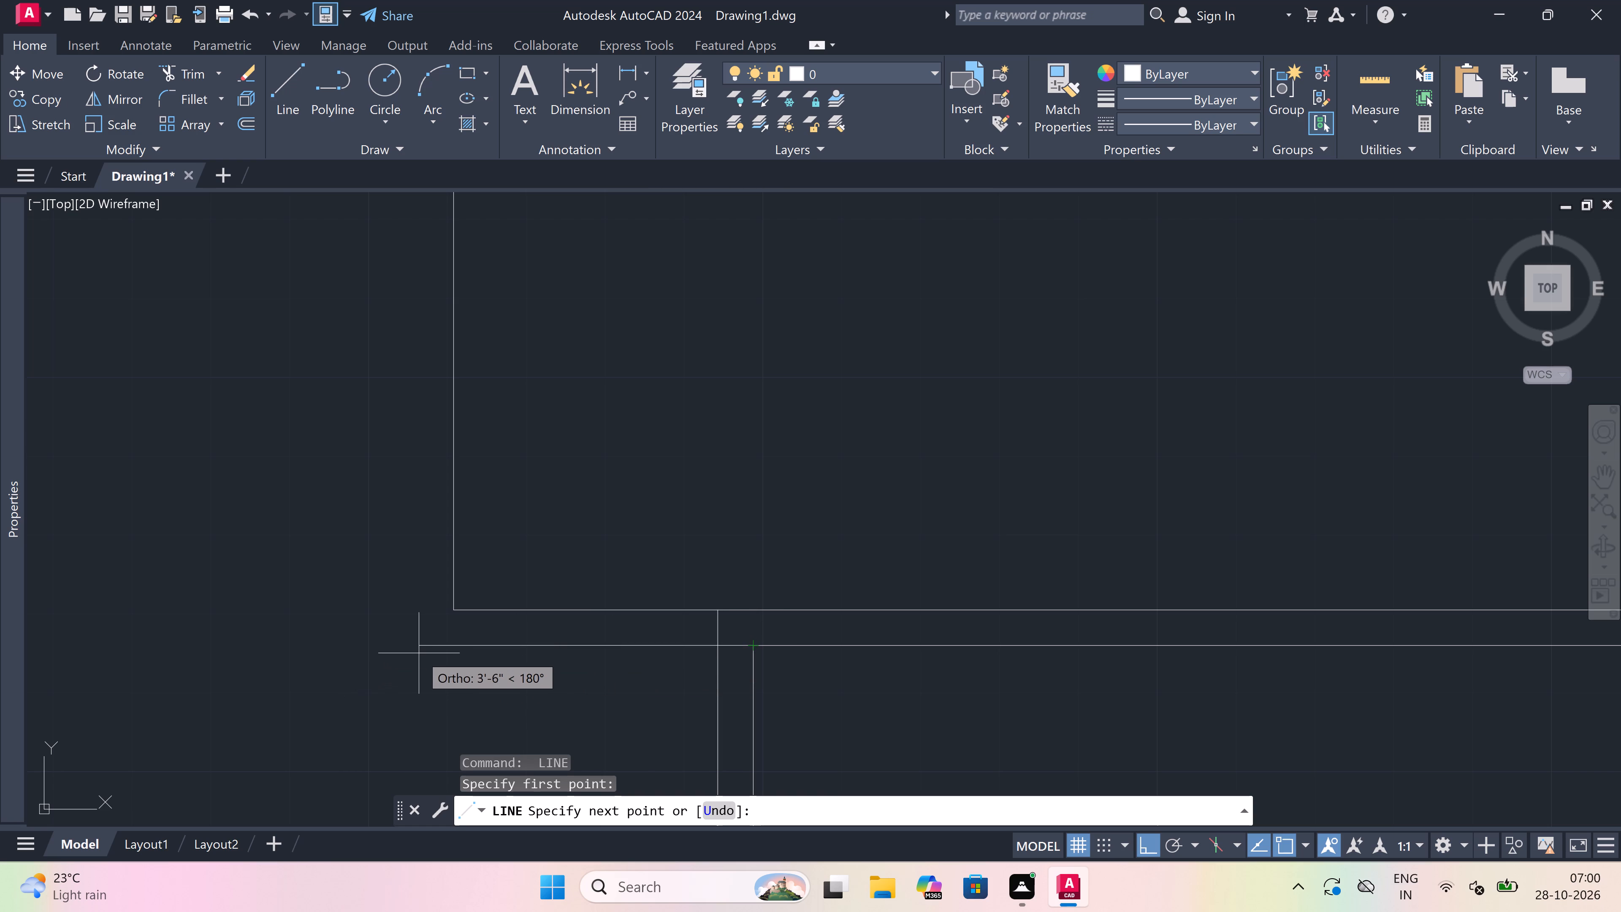
pyautogui.scroll(2, 446, 653)
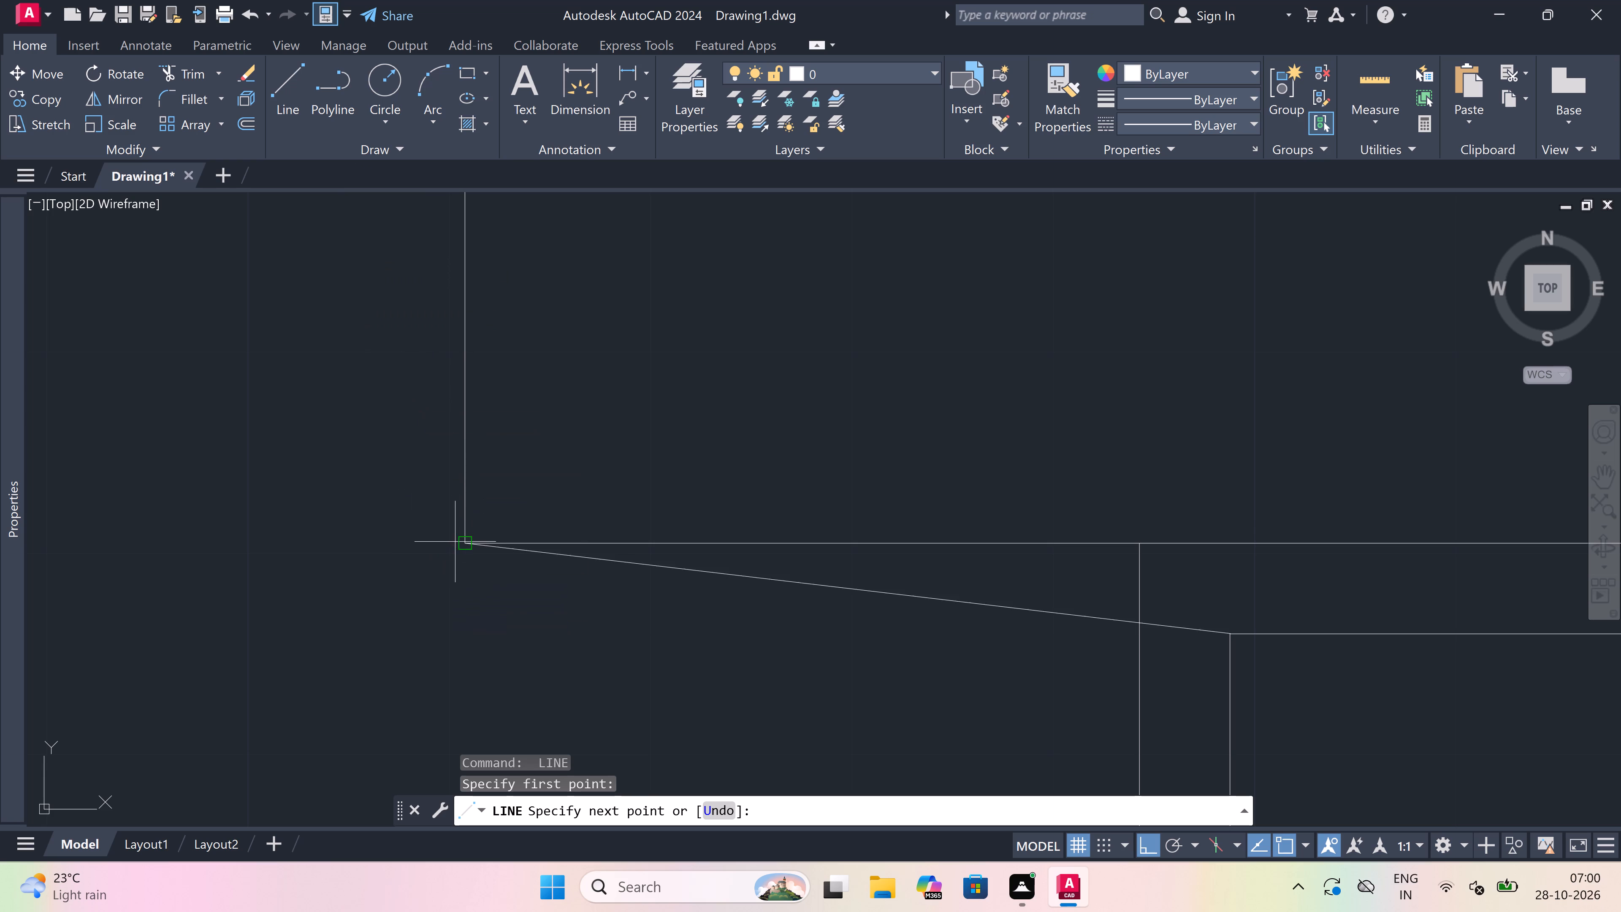
pyautogui.click(456, 628)
pyautogui.write('4.5')
pyautogui.write('"')
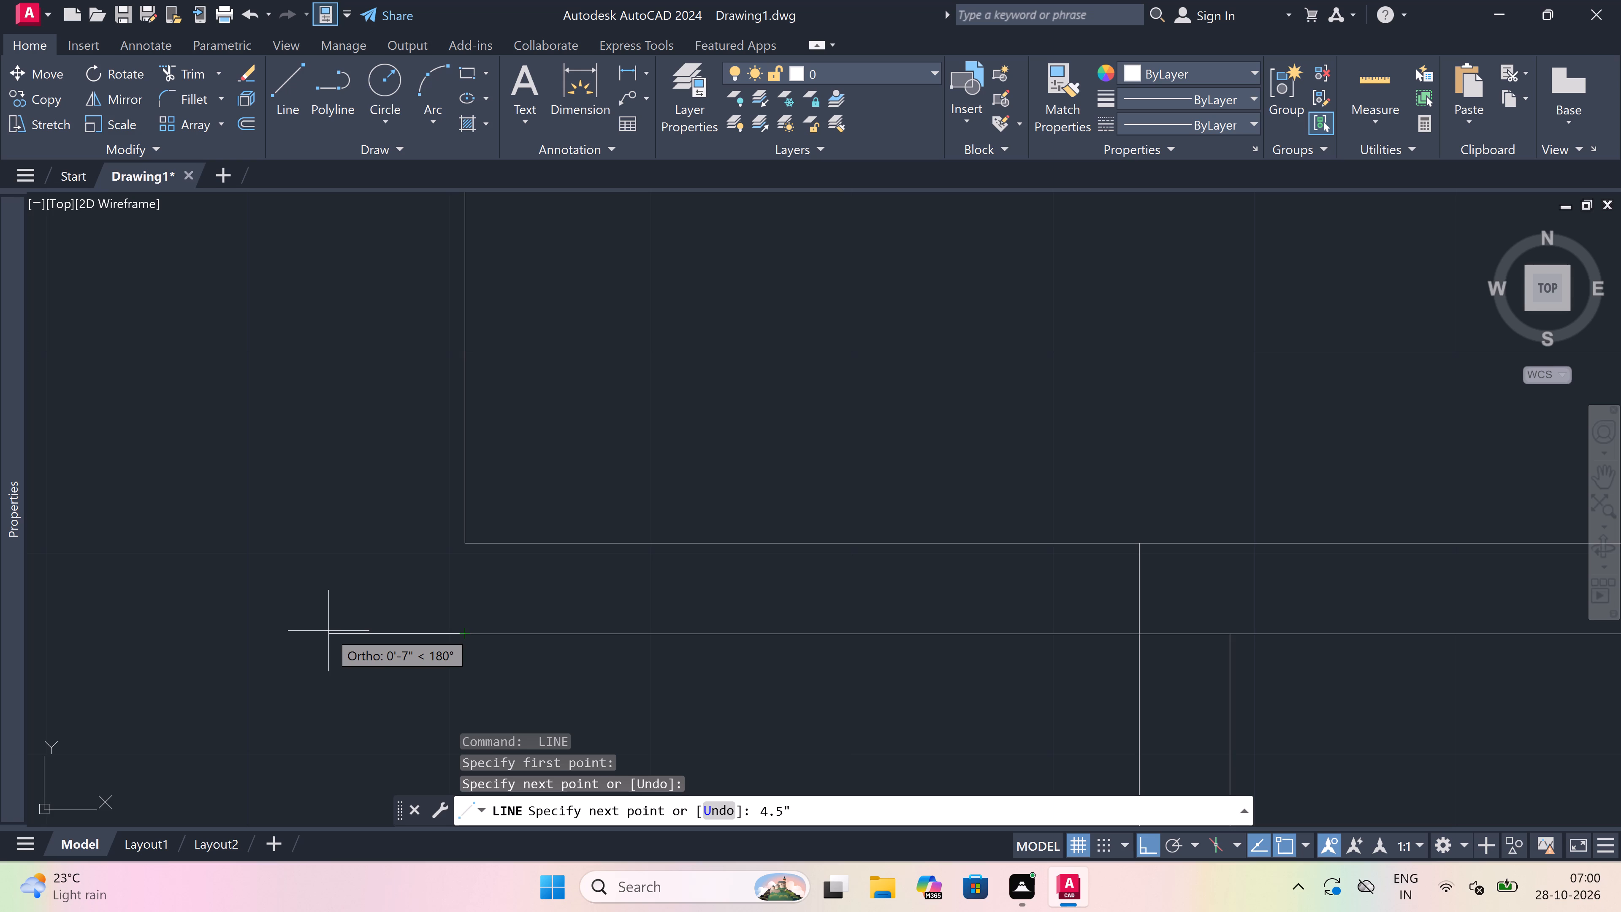
pyautogui.press('space')
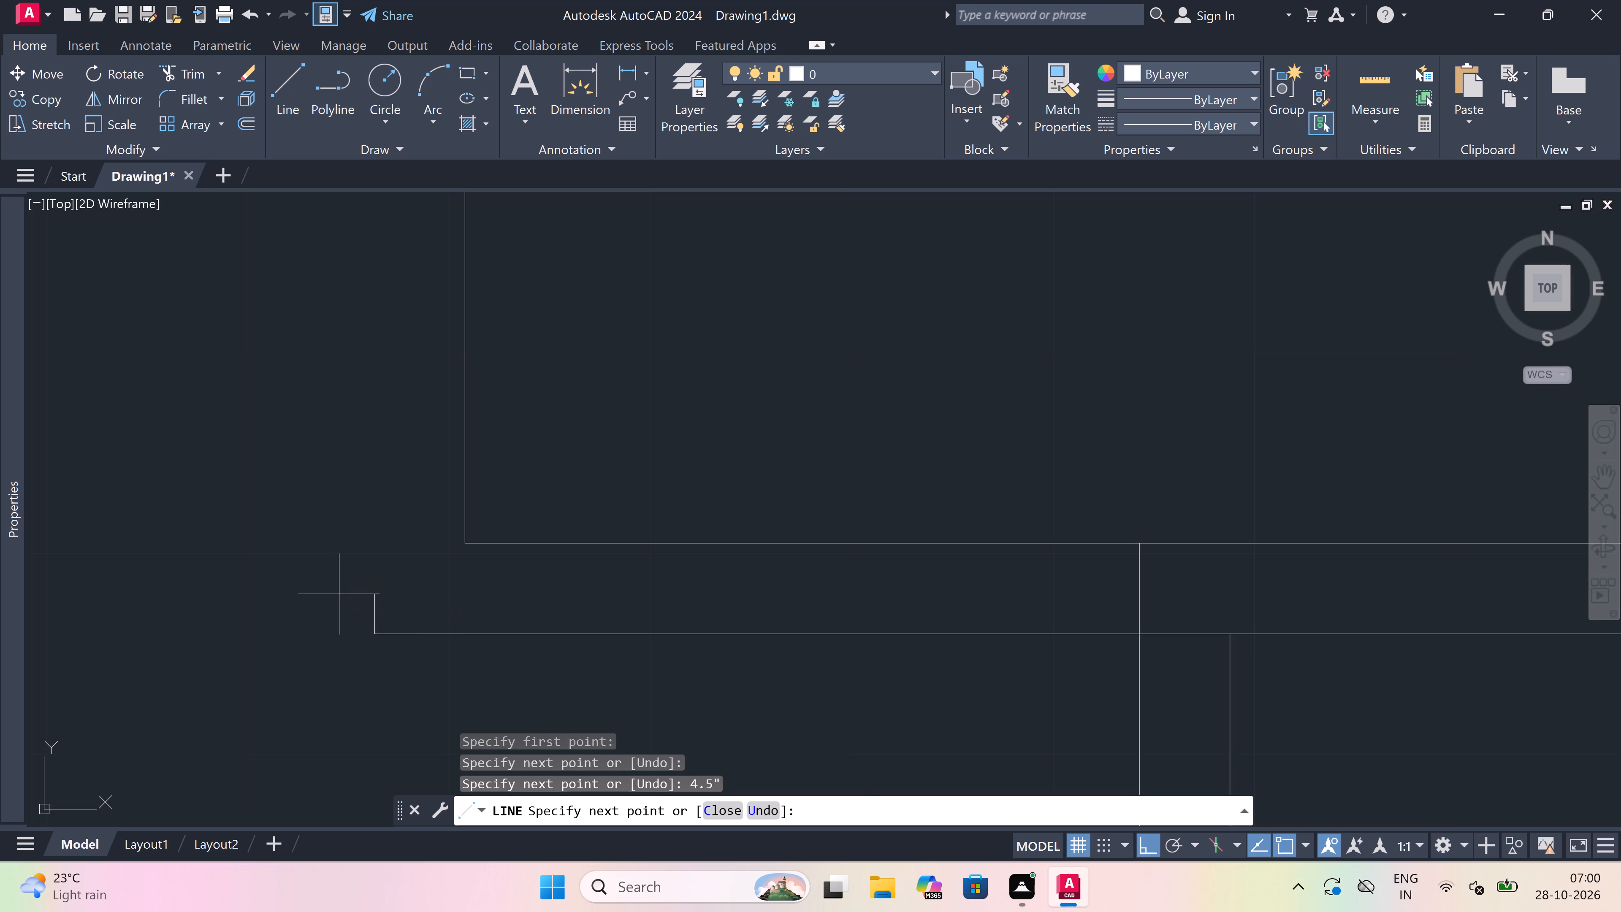
pyautogui.scroll(-4, 405, 679)
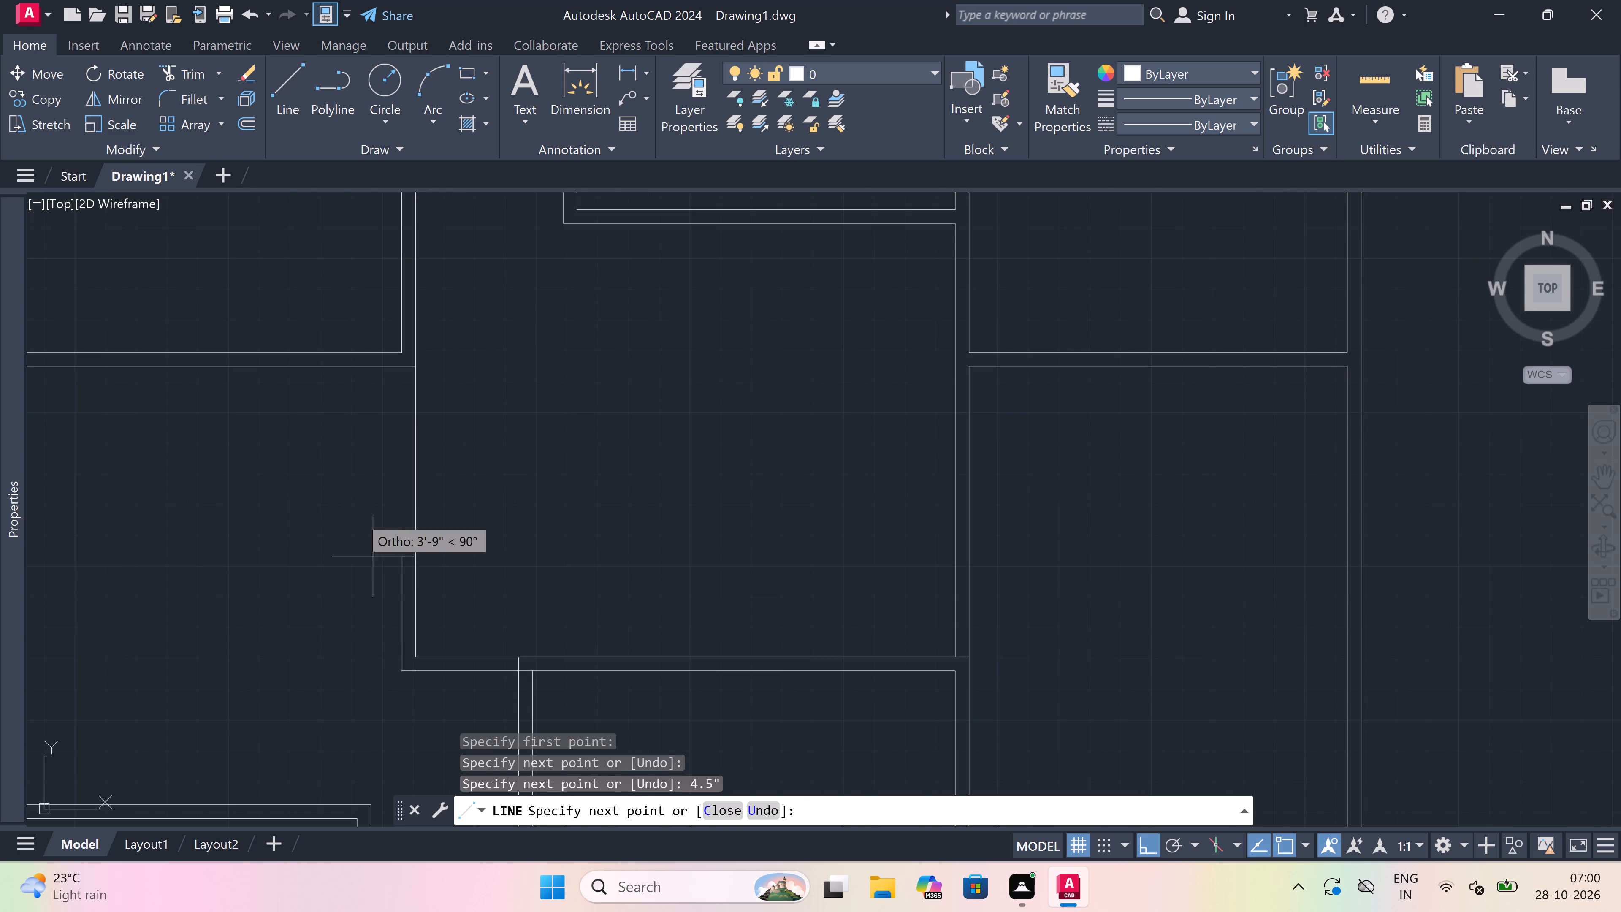
pyautogui.scroll(1, 390, 356)
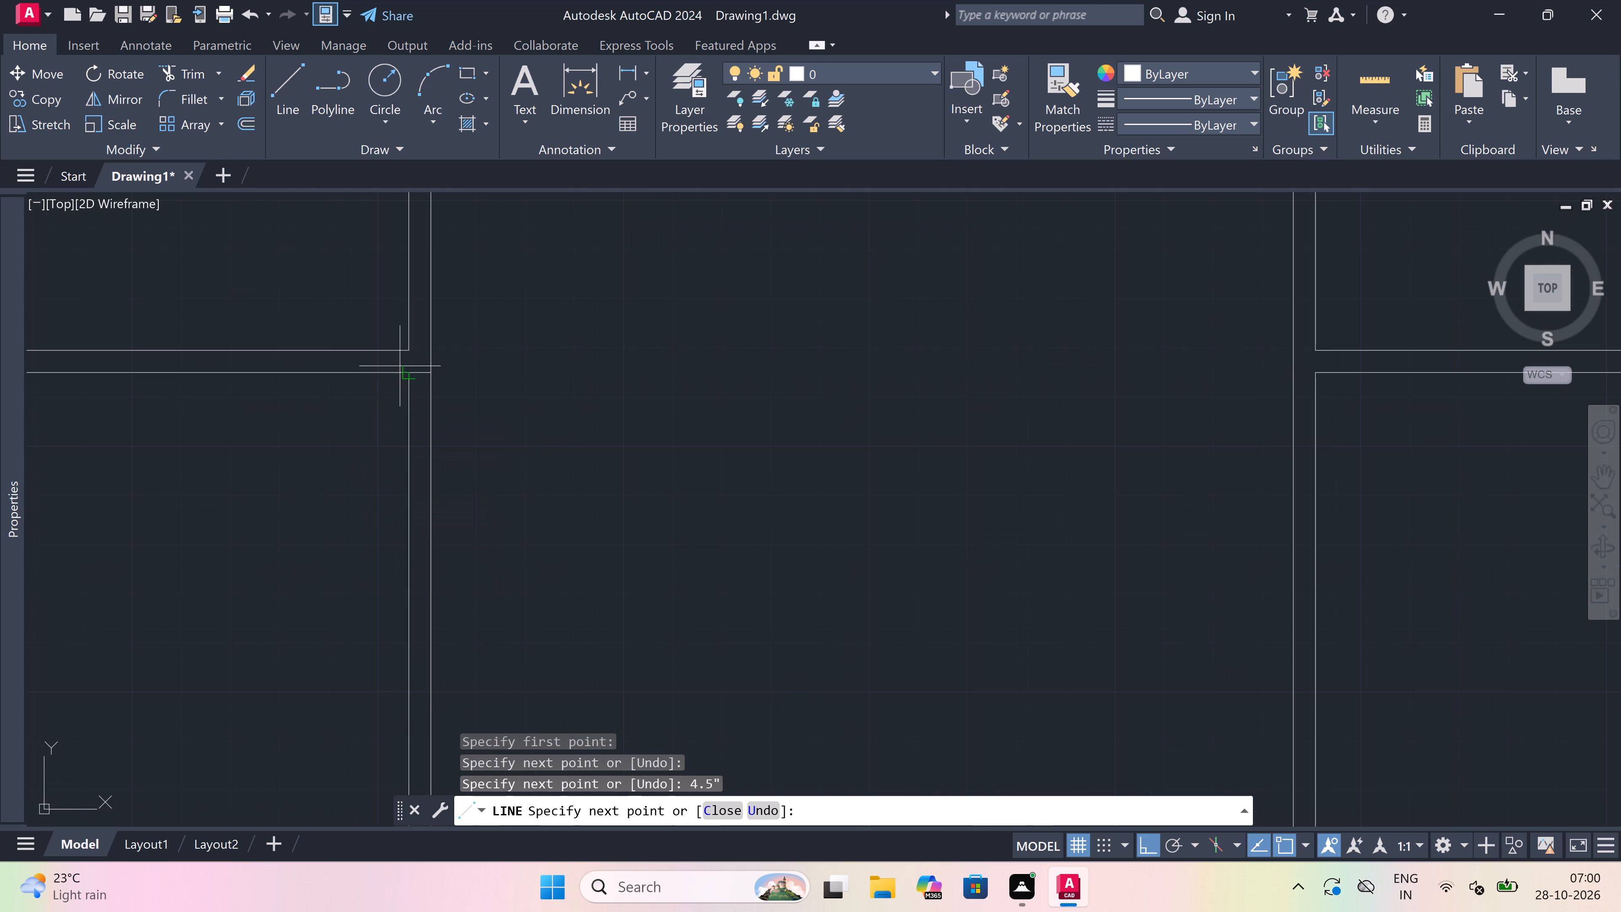
pyautogui.click(407, 374)
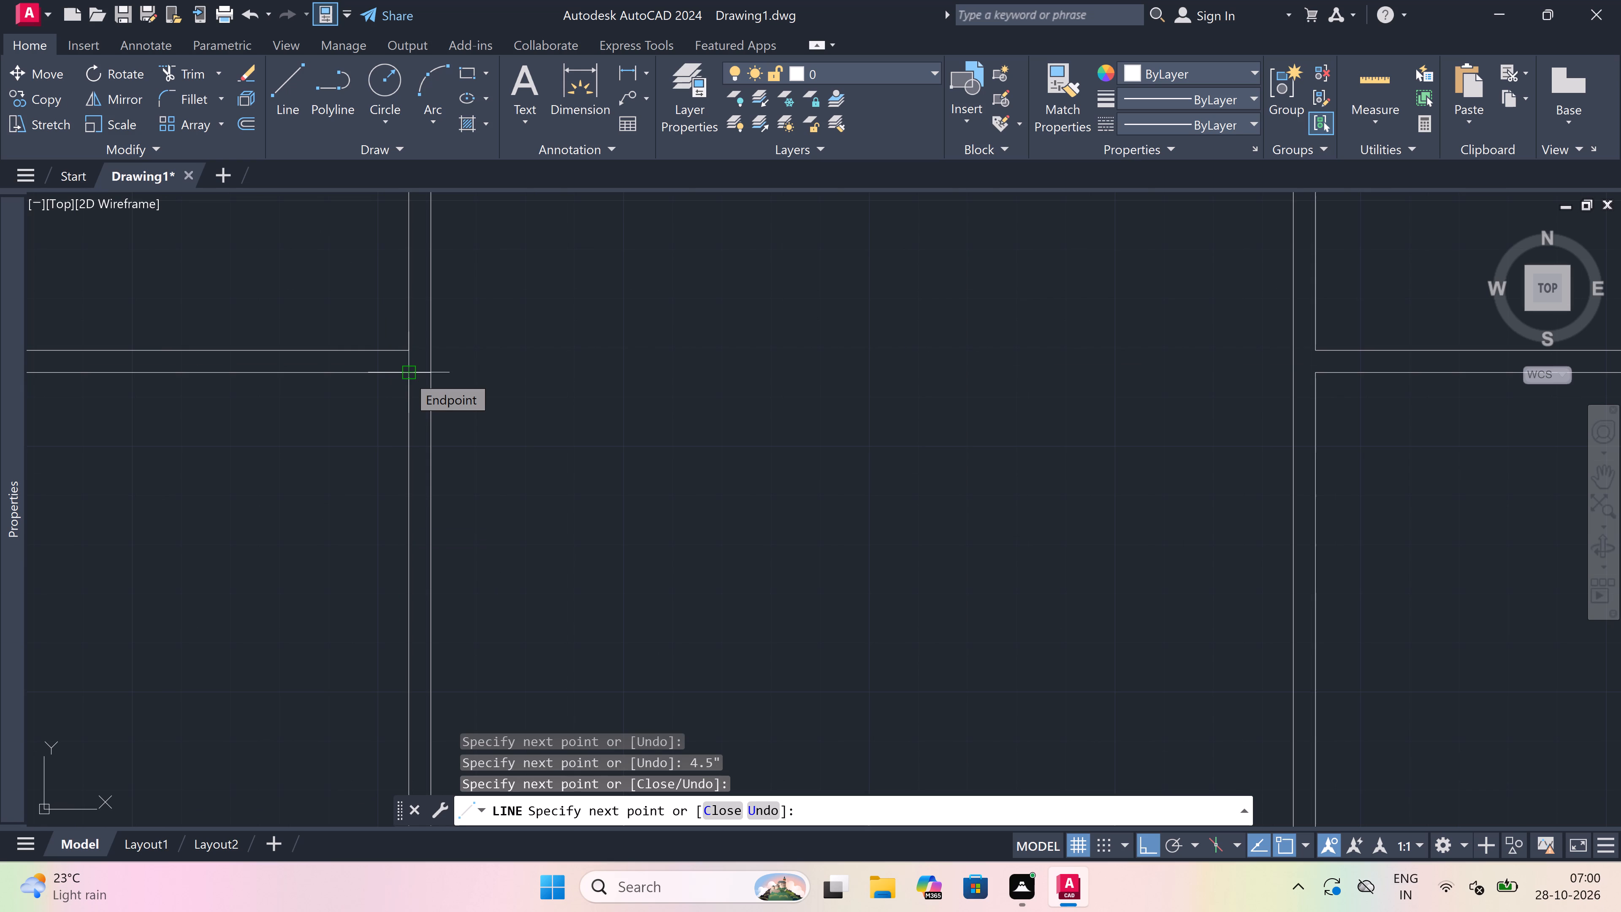
pyautogui.press('Escape')
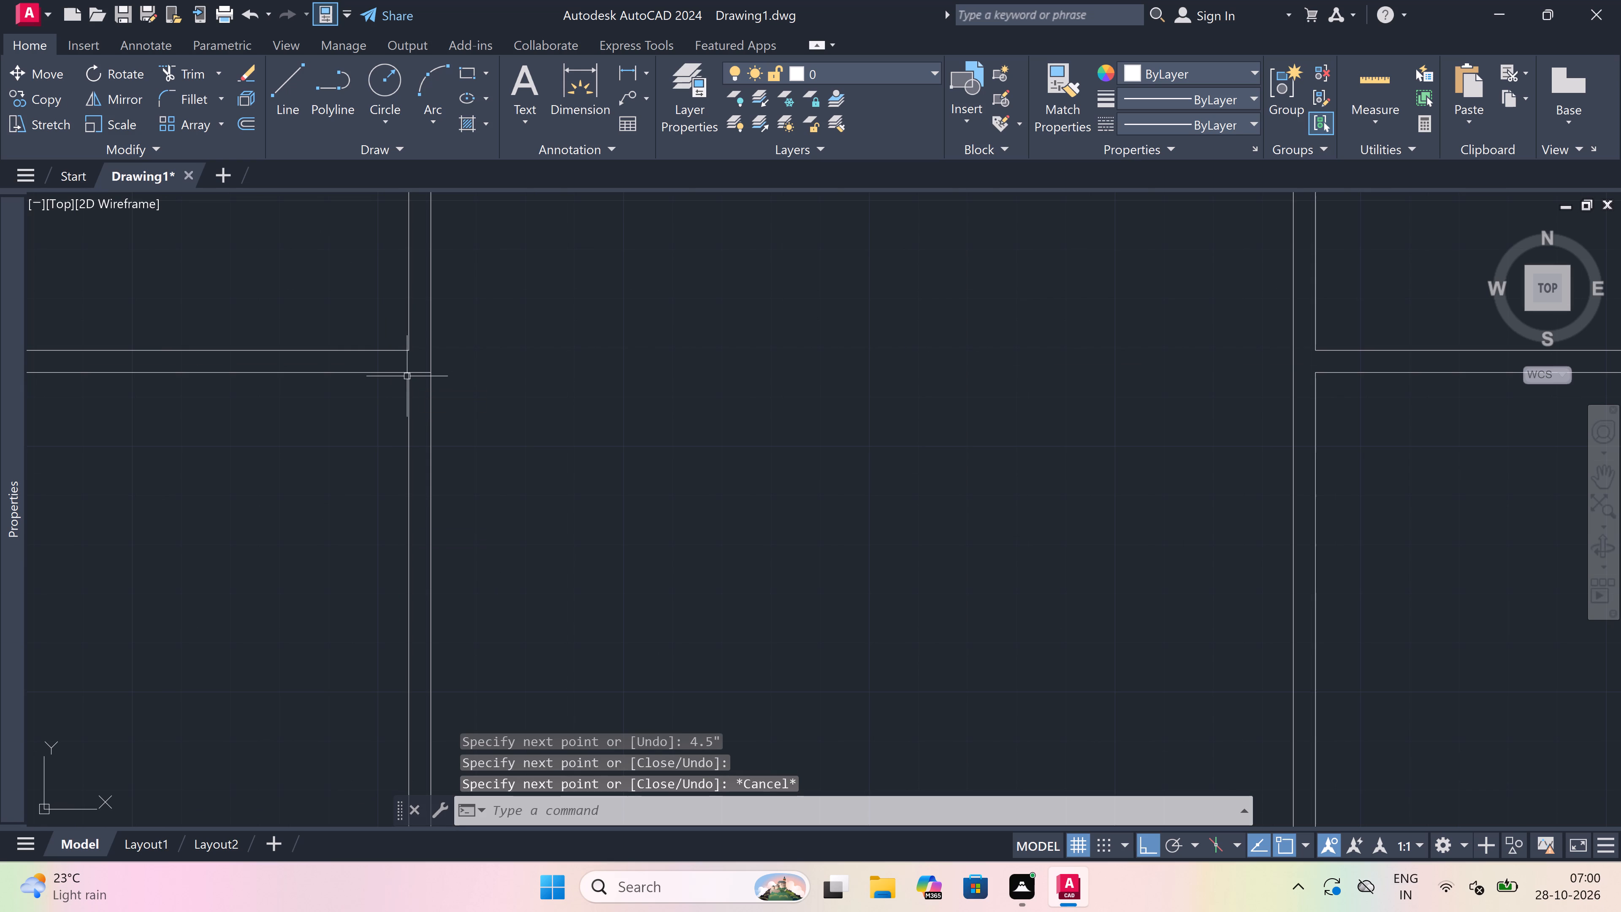
# Trim the short line crossing the new vertical wall at its junction with the upper central room's bottom wall.
pyautogui.scroll(-5, 553, 351)
pyautogui.scroll(1, 557, 364)
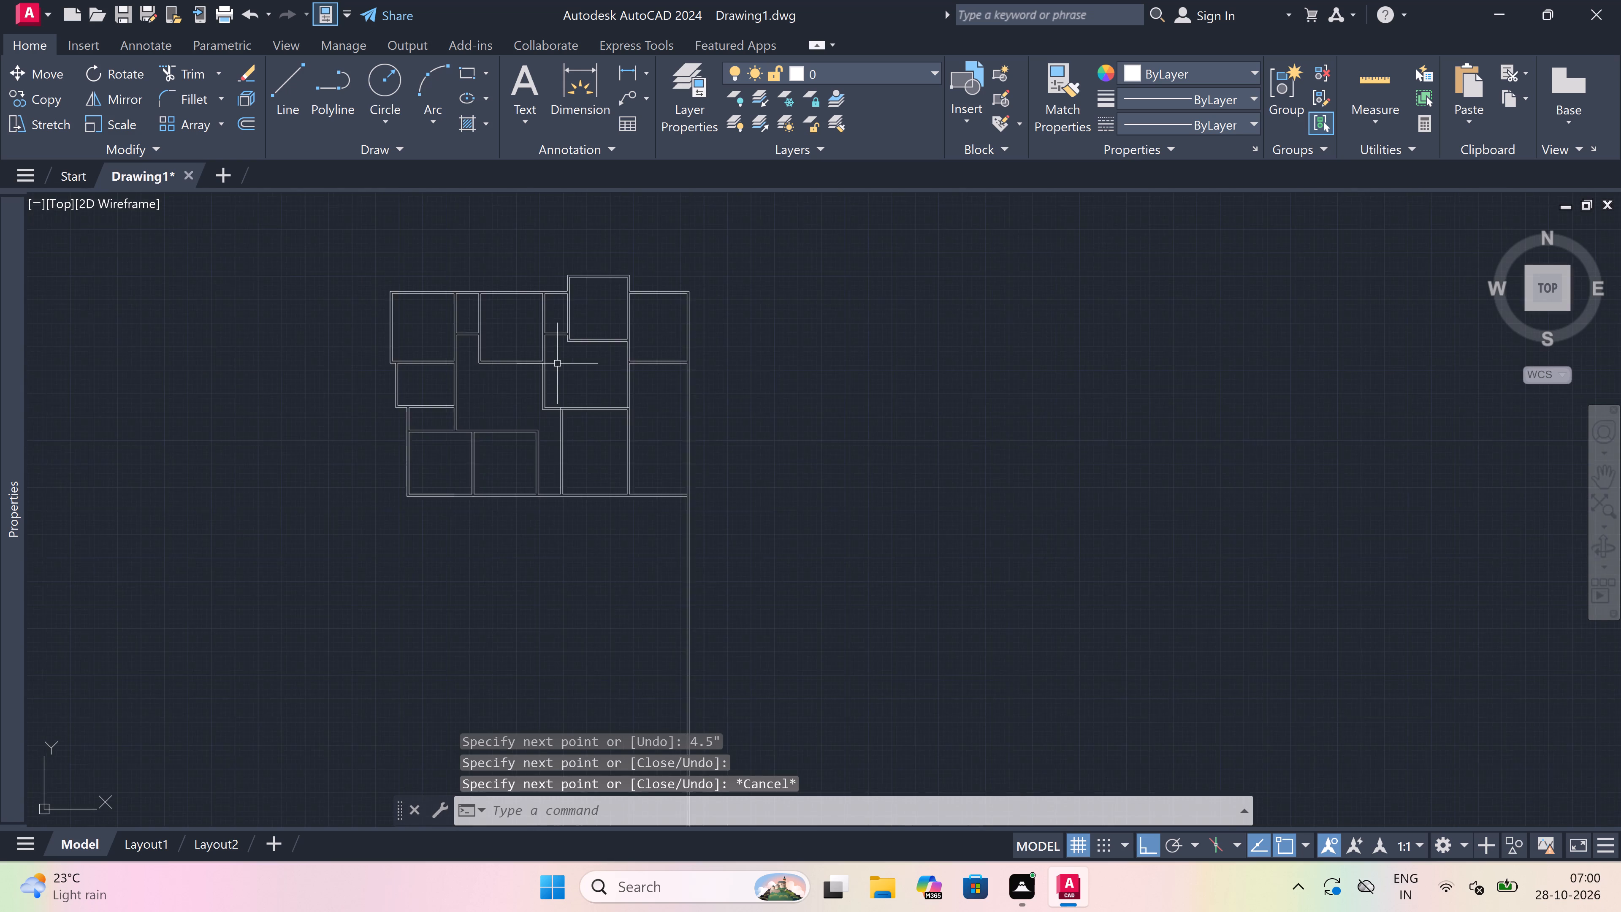
pyautogui.scroll(1, 557, 364)
pyautogui.write('tr')
pyautogui.press('space')
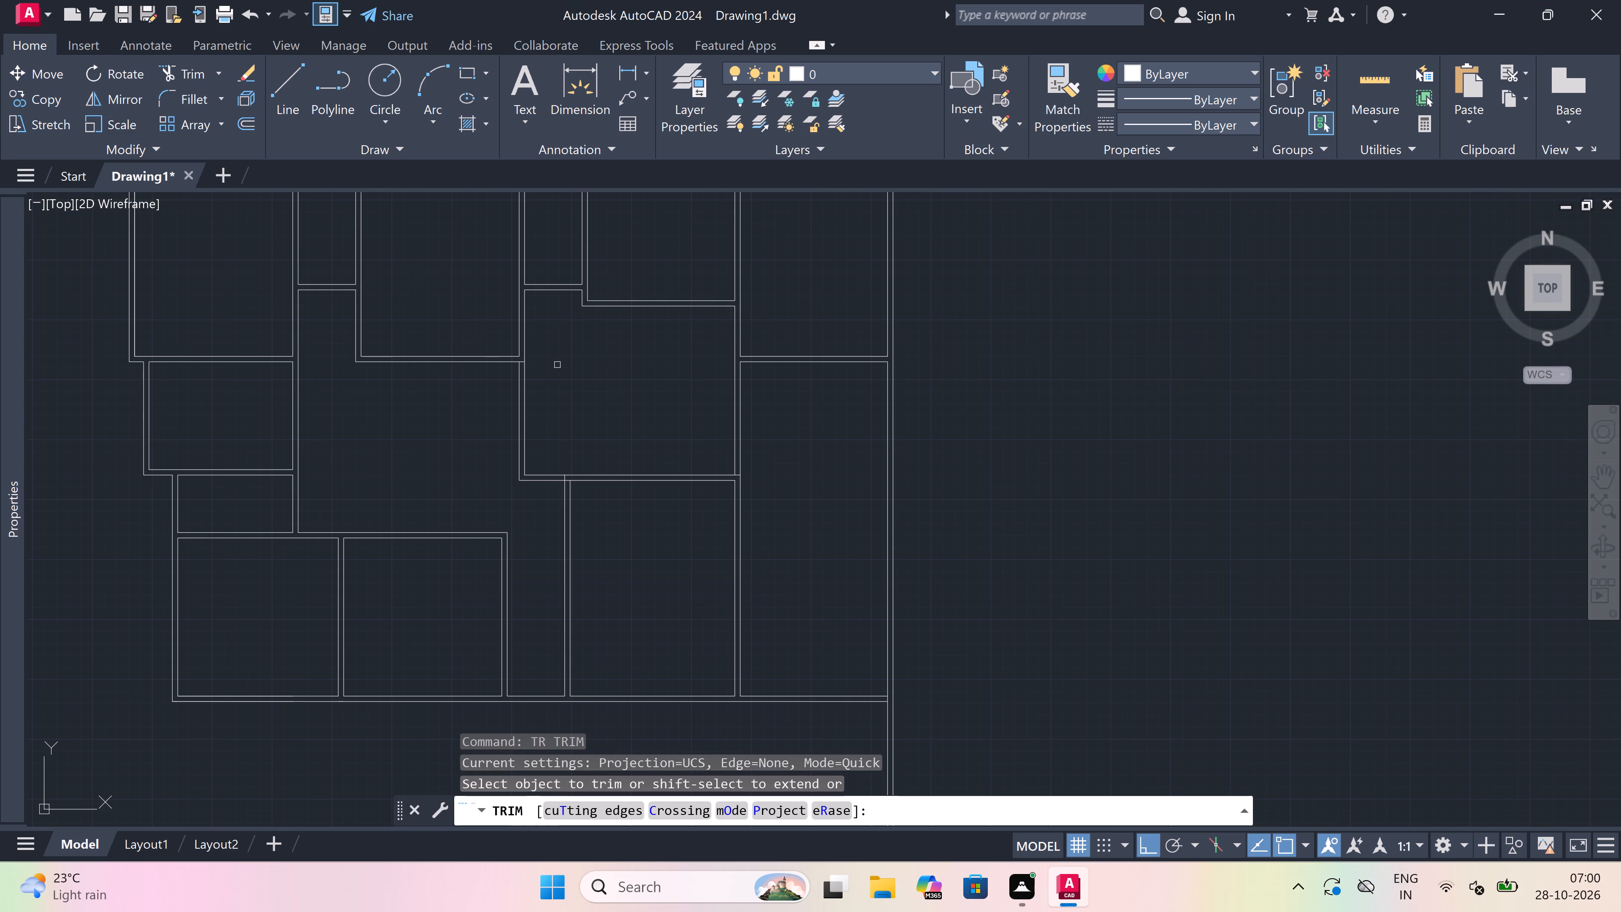
pyautogui.scroll(3, 519, 356)
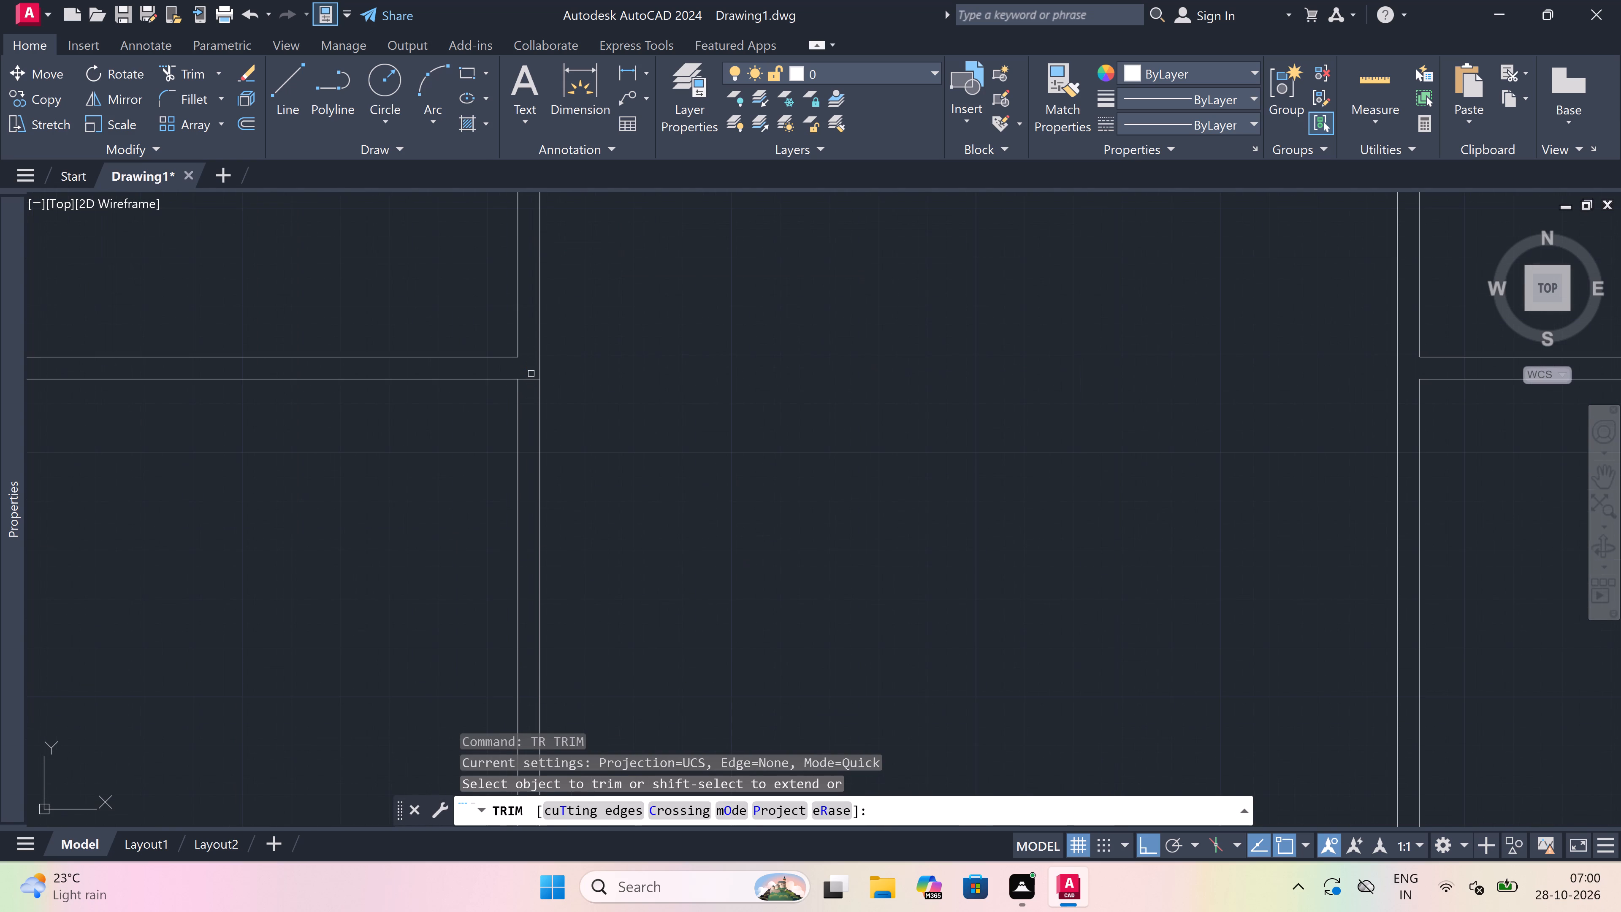
pyautogui.click(531, 372)
pyautogui.click(533, 389)
# Trim the leftover line segments inside the junction of the new horizontal wall and the lower room's left wall.
pyautogui.scroll(-2, 533, 389)
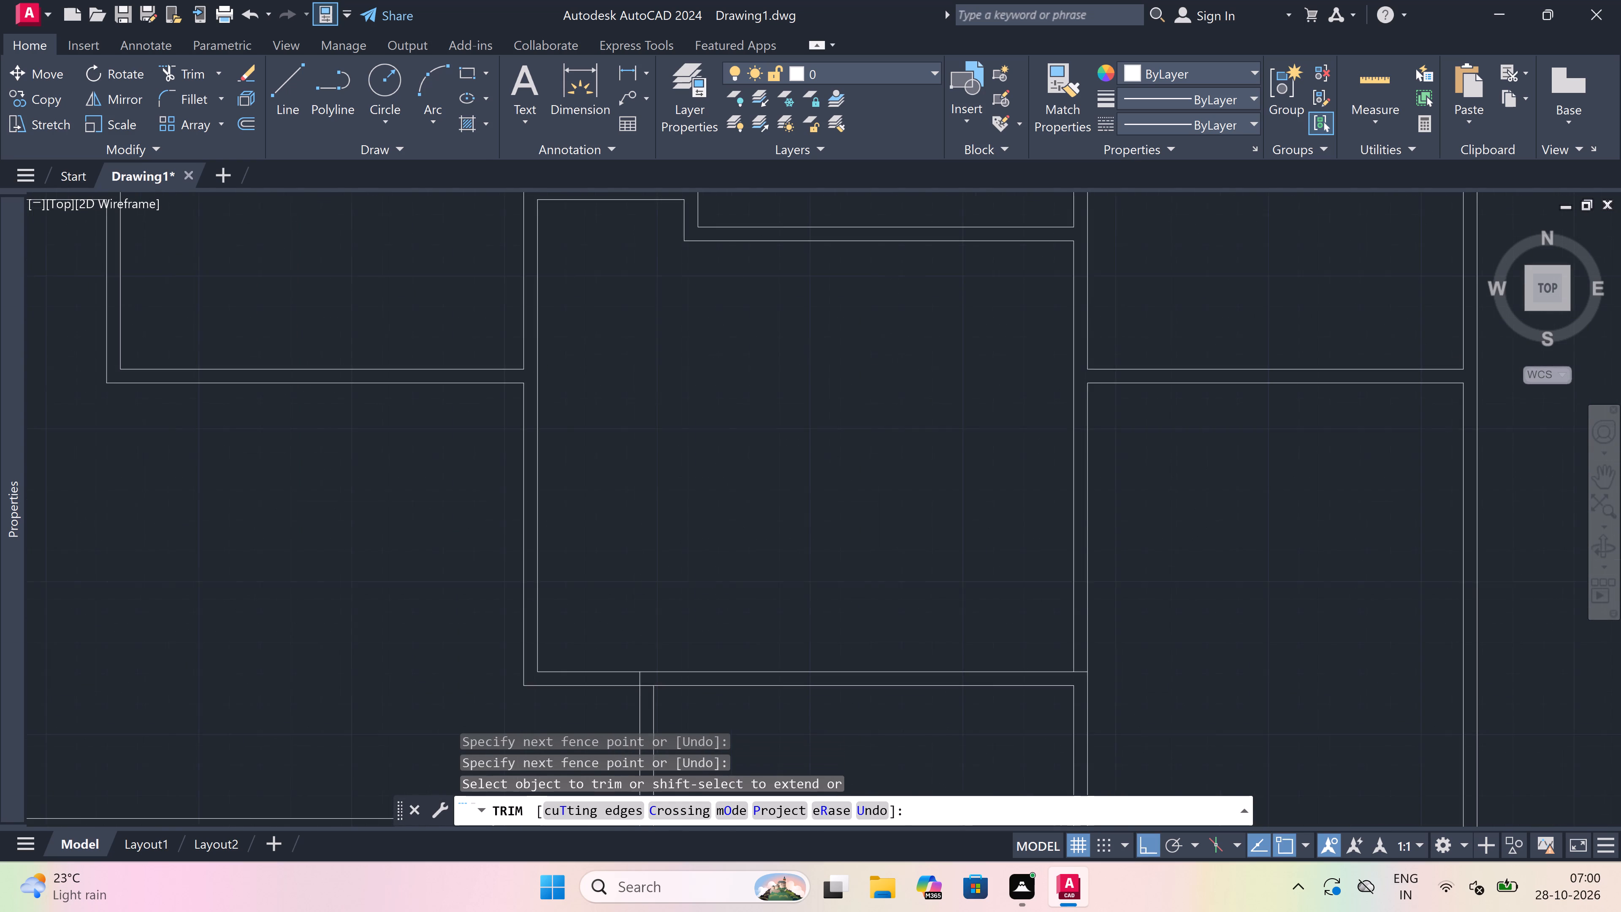
pyautogui.scroll(-2, 533, 389)
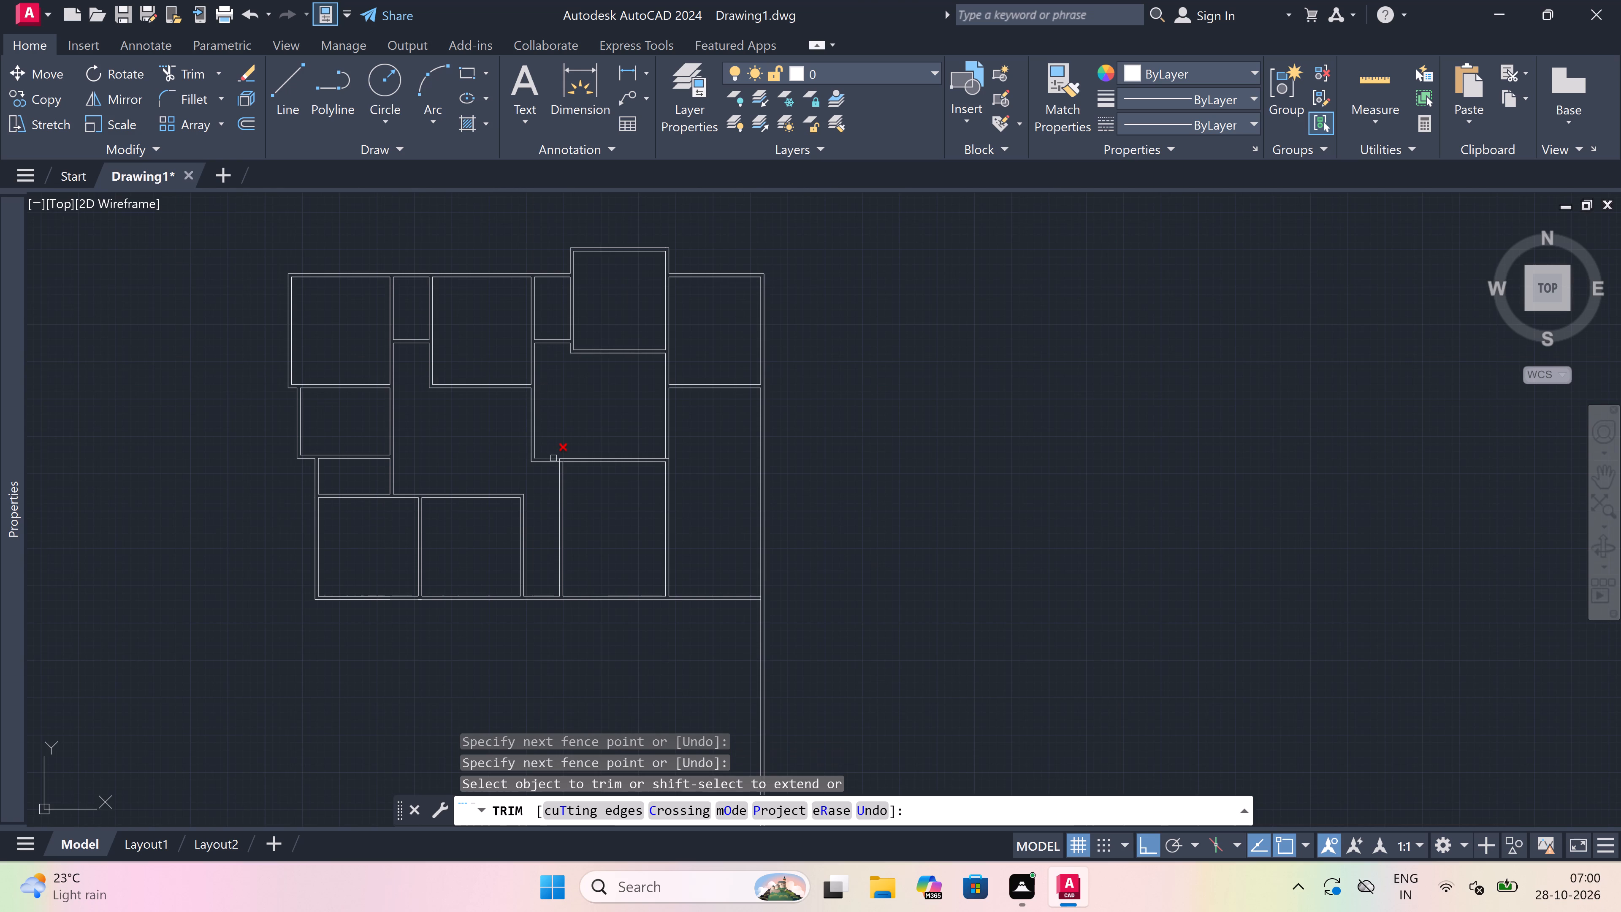
pyautogui.scroll(4, 564, 466)
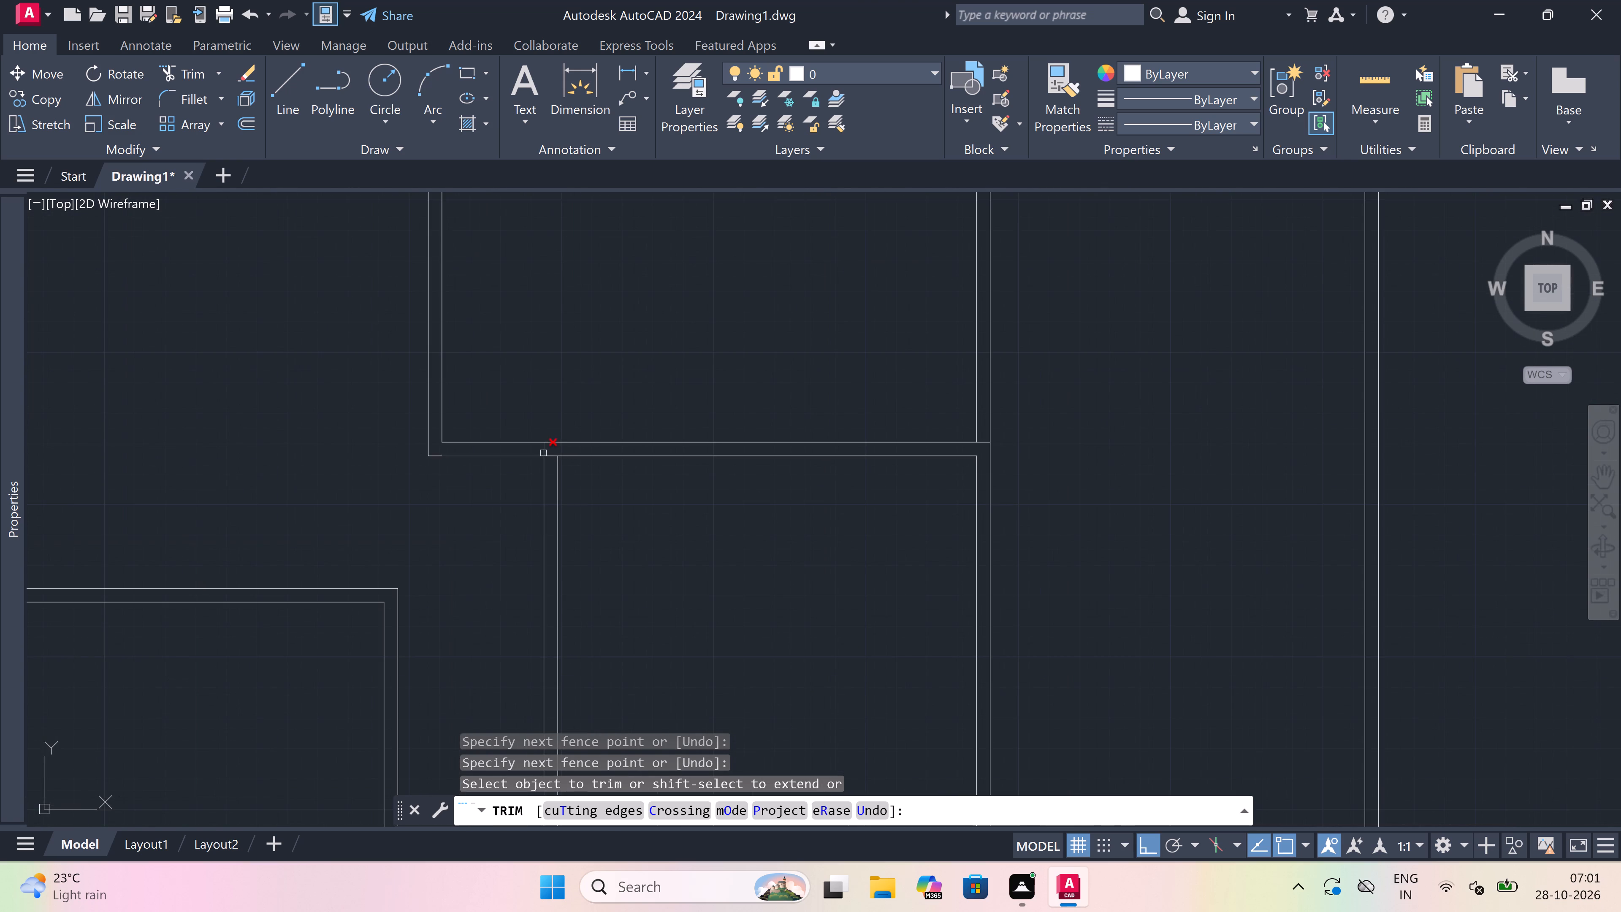
pyautogui.click(543, 448)
pyautogui.click(553, 456)
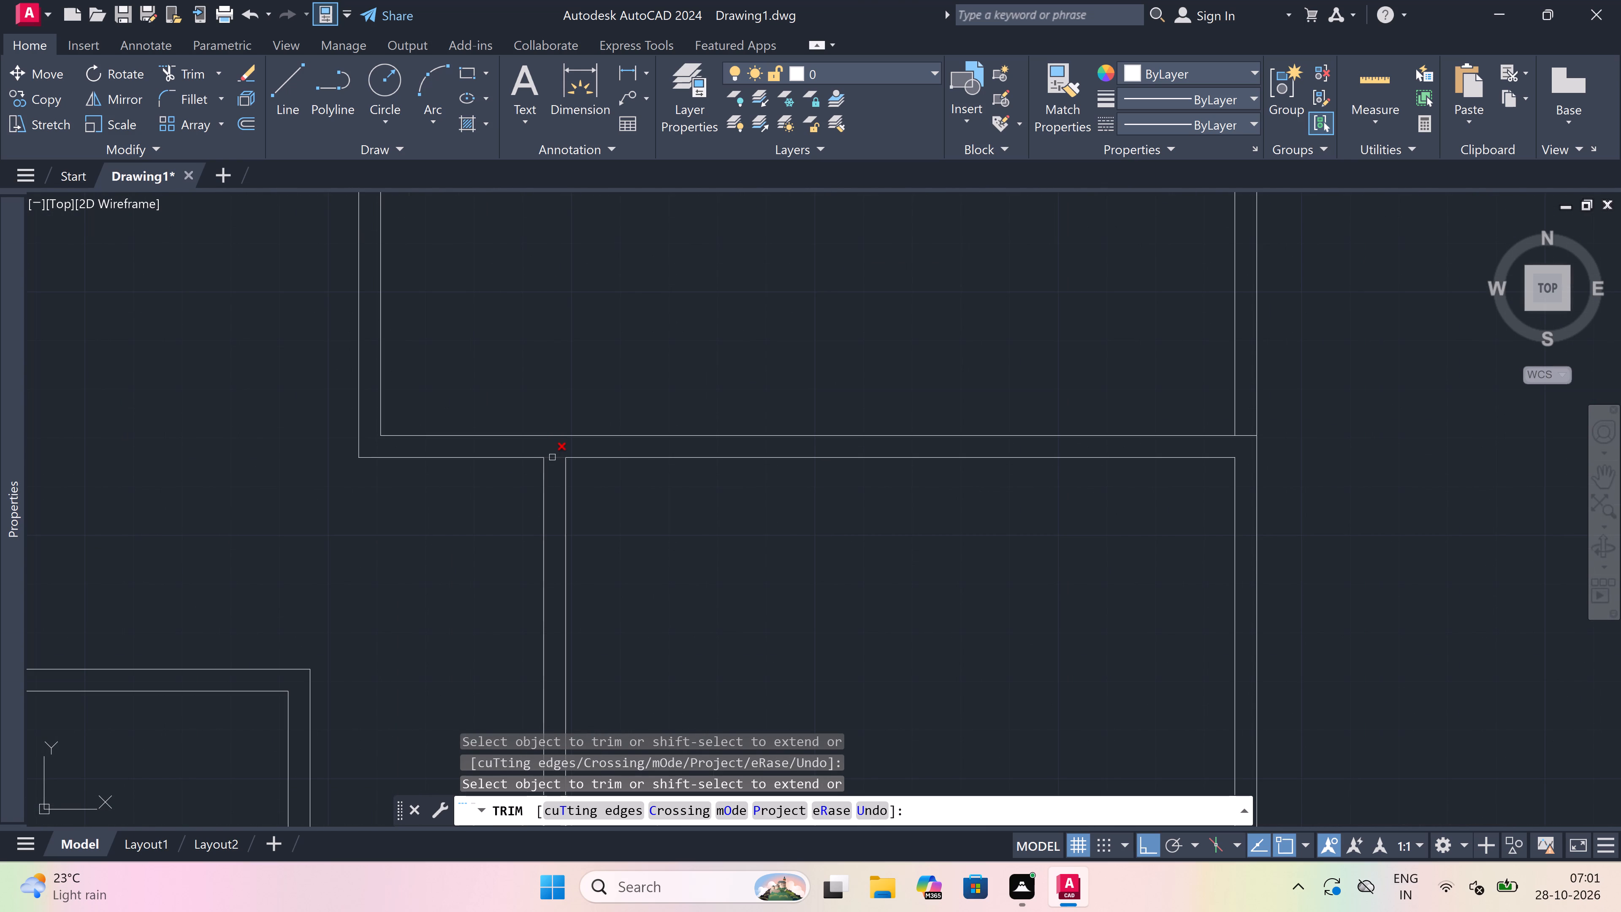
pyautogui.scroll(-3, 553, 456)
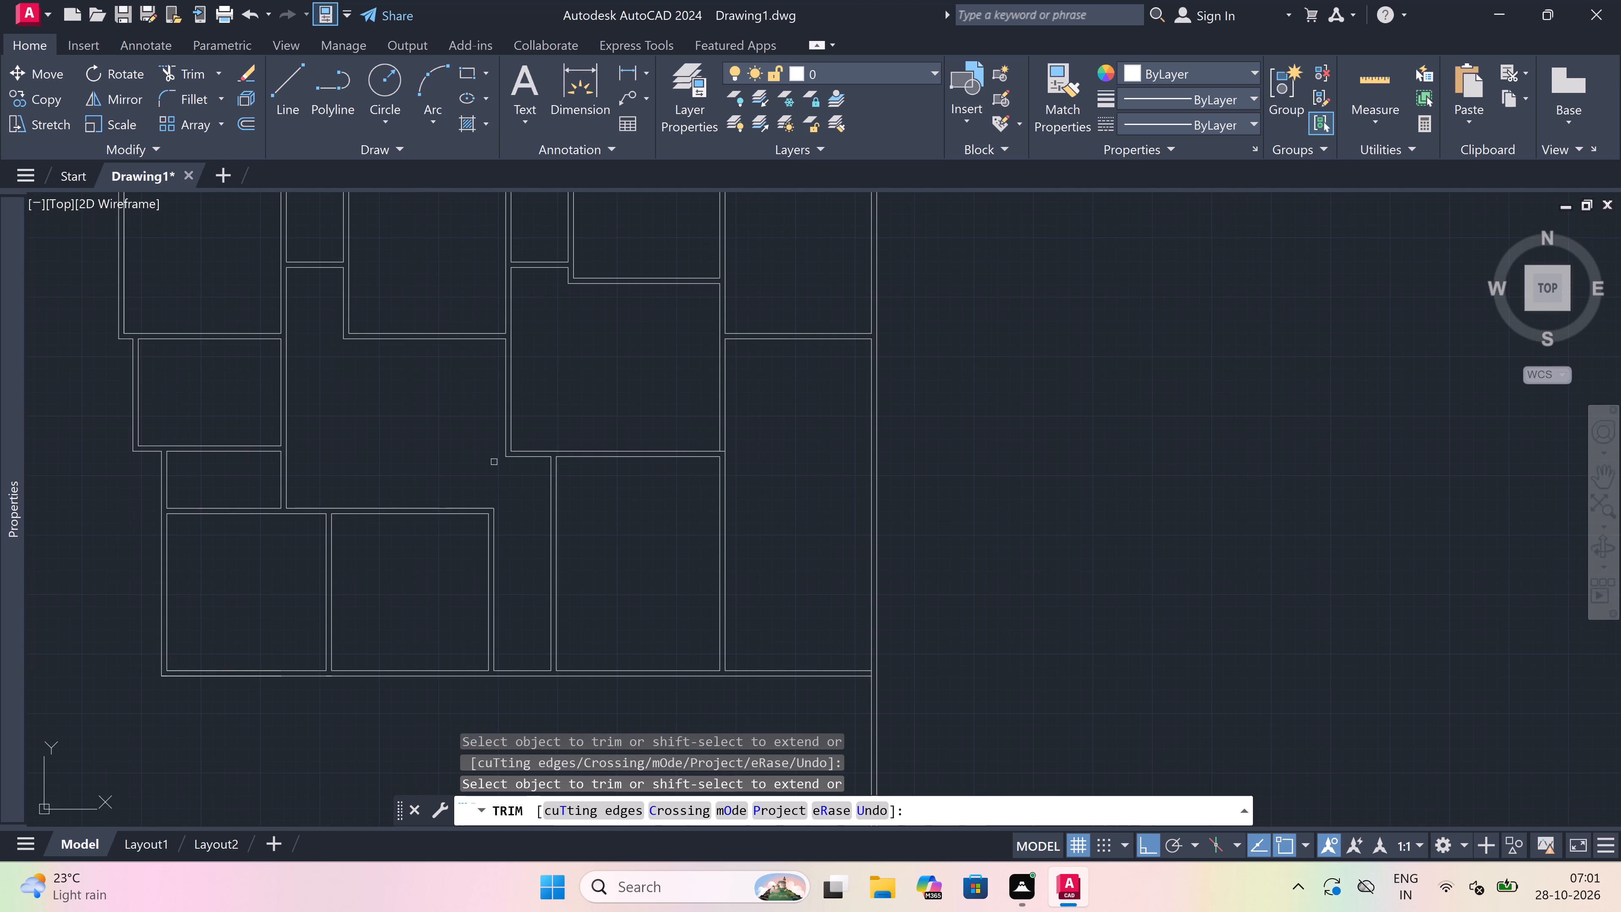
pyautogui.scroll(-2, 494, 462)
pyautogui.scroll(3, 582, 432)
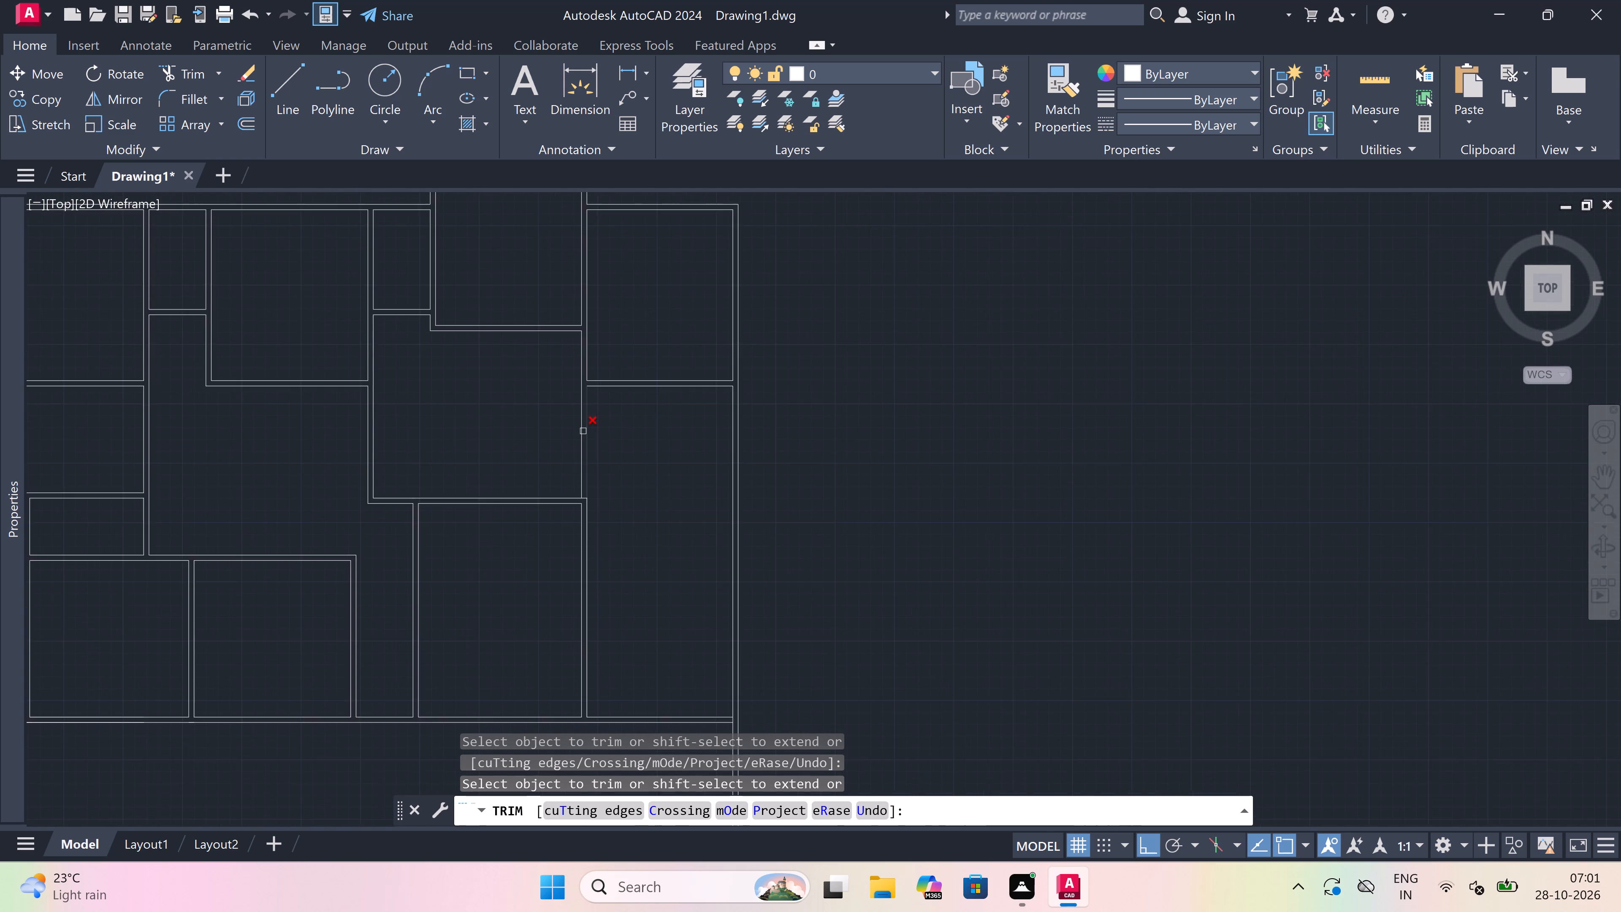
pyautogui.press('Escape')
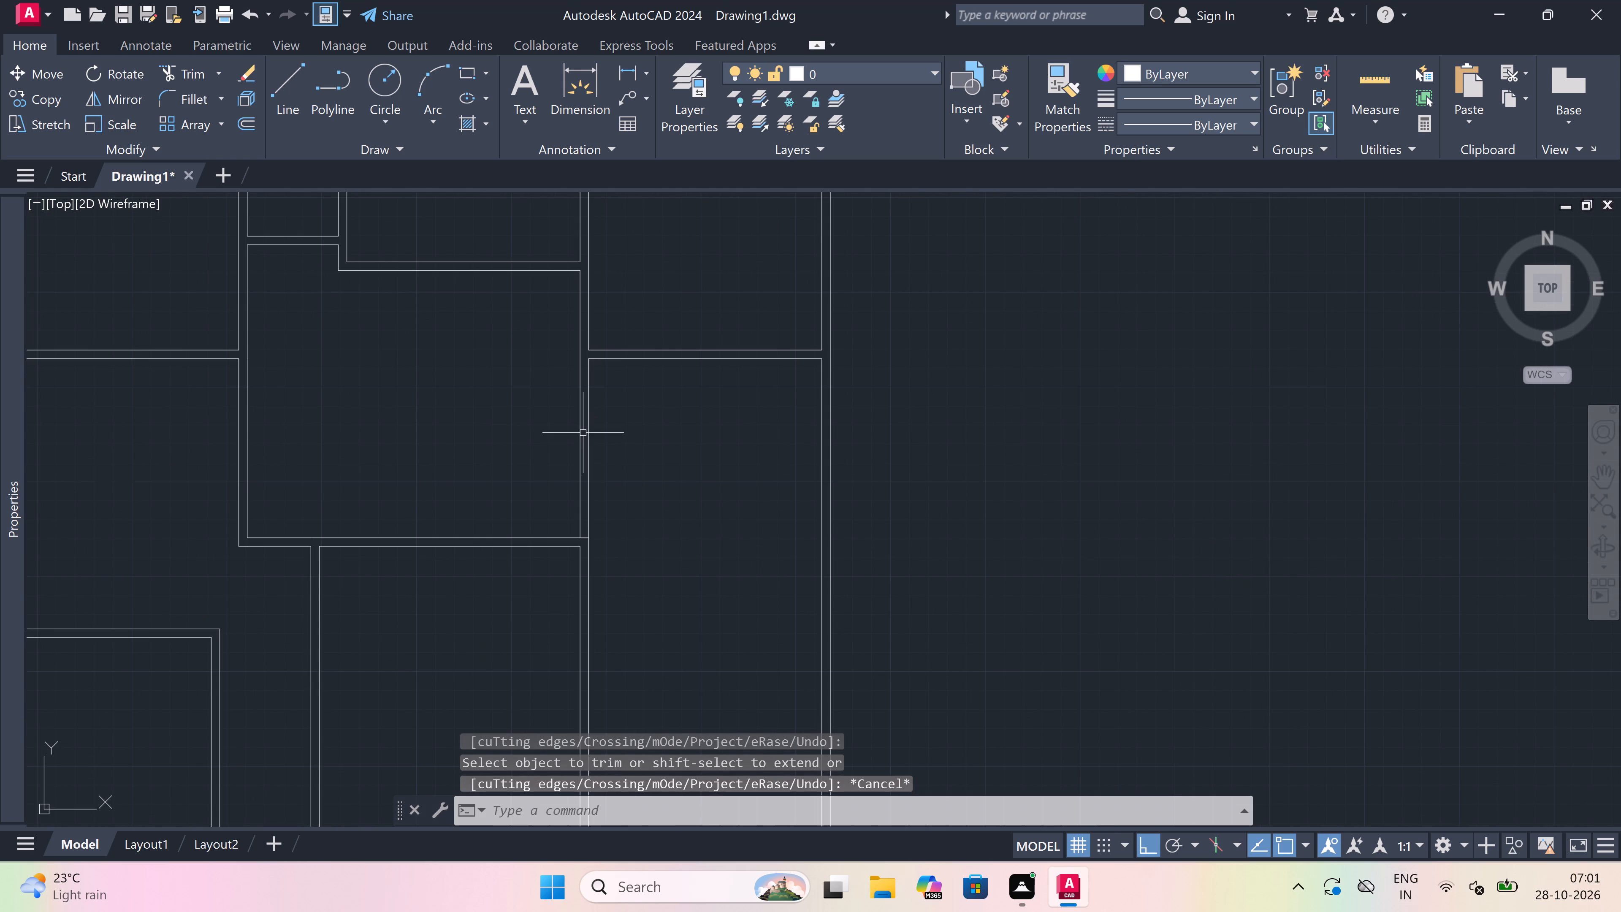
# Extend the lower line of the upper-right room's bottom wall across the long interior wall to its far face.
pyautogui.write('ex')
pyautogui.press('space')
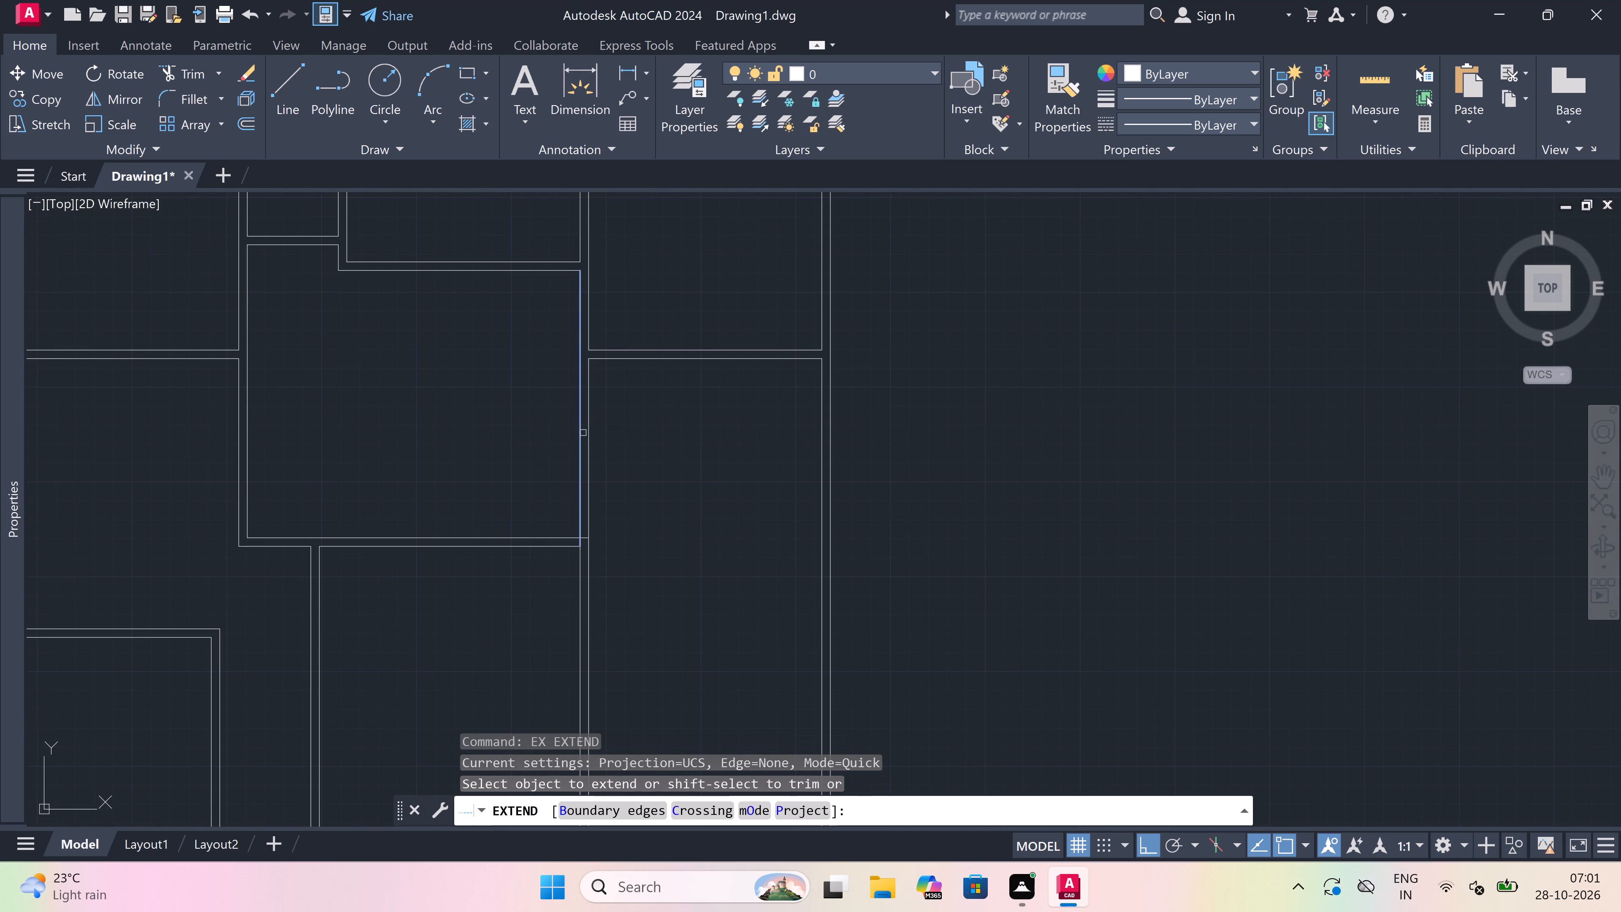
pyautogui.click(609, 358)
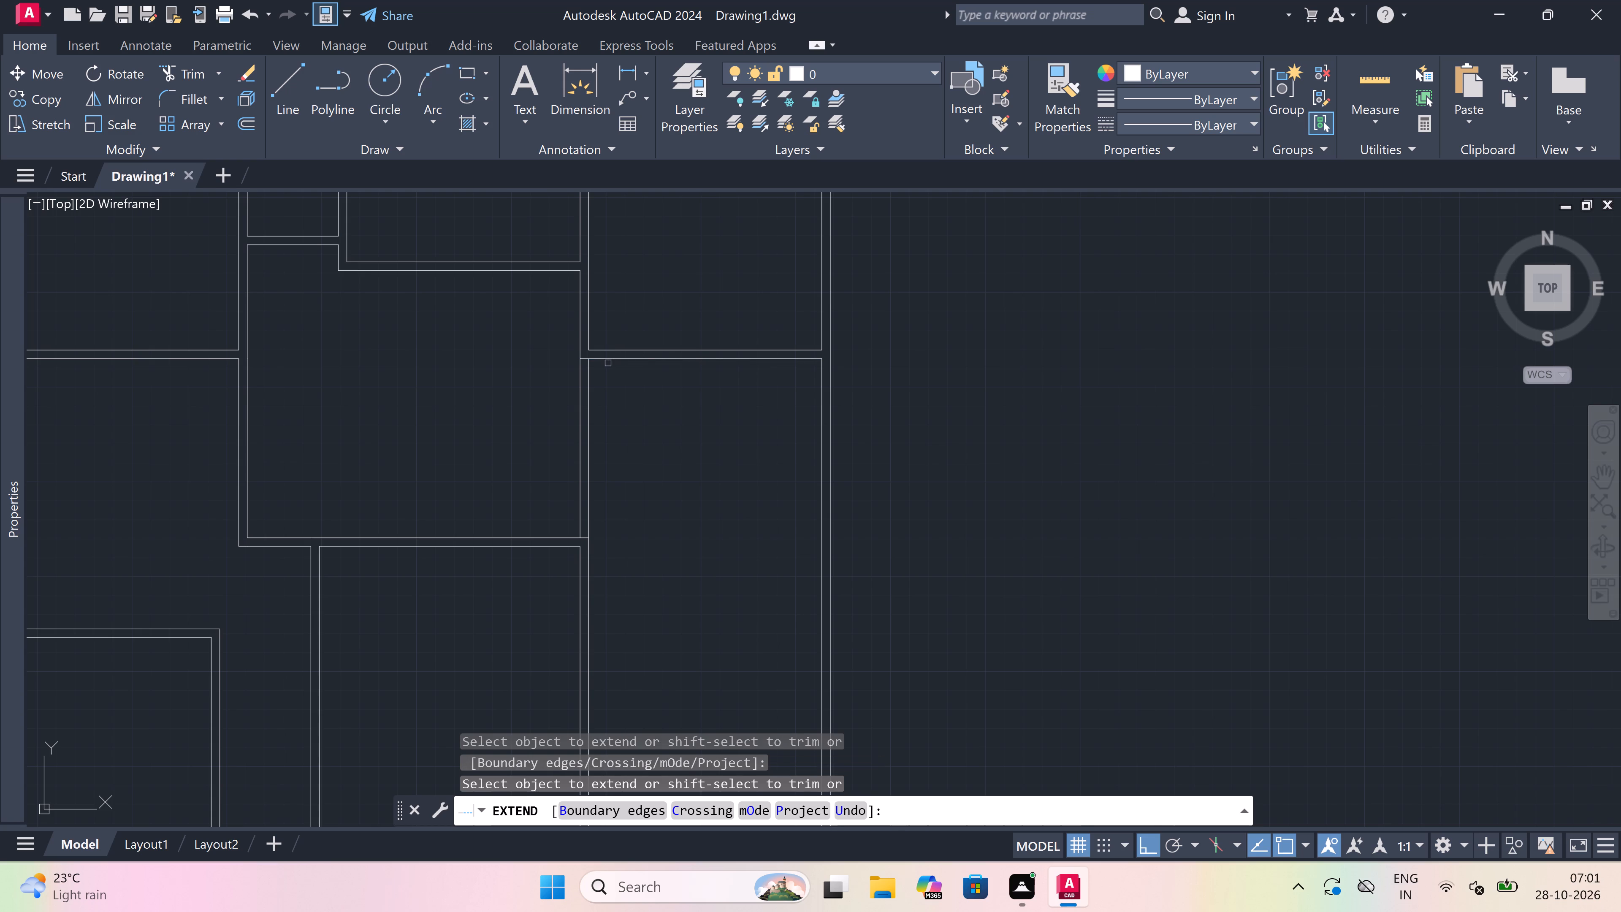
pyautogui.press('Escape')
# Trim both faces of the long interior wall between the upper-right room's bottom wall and the lower room's top wall.
pyautogui.write('tr')
pyautogui.press('space')
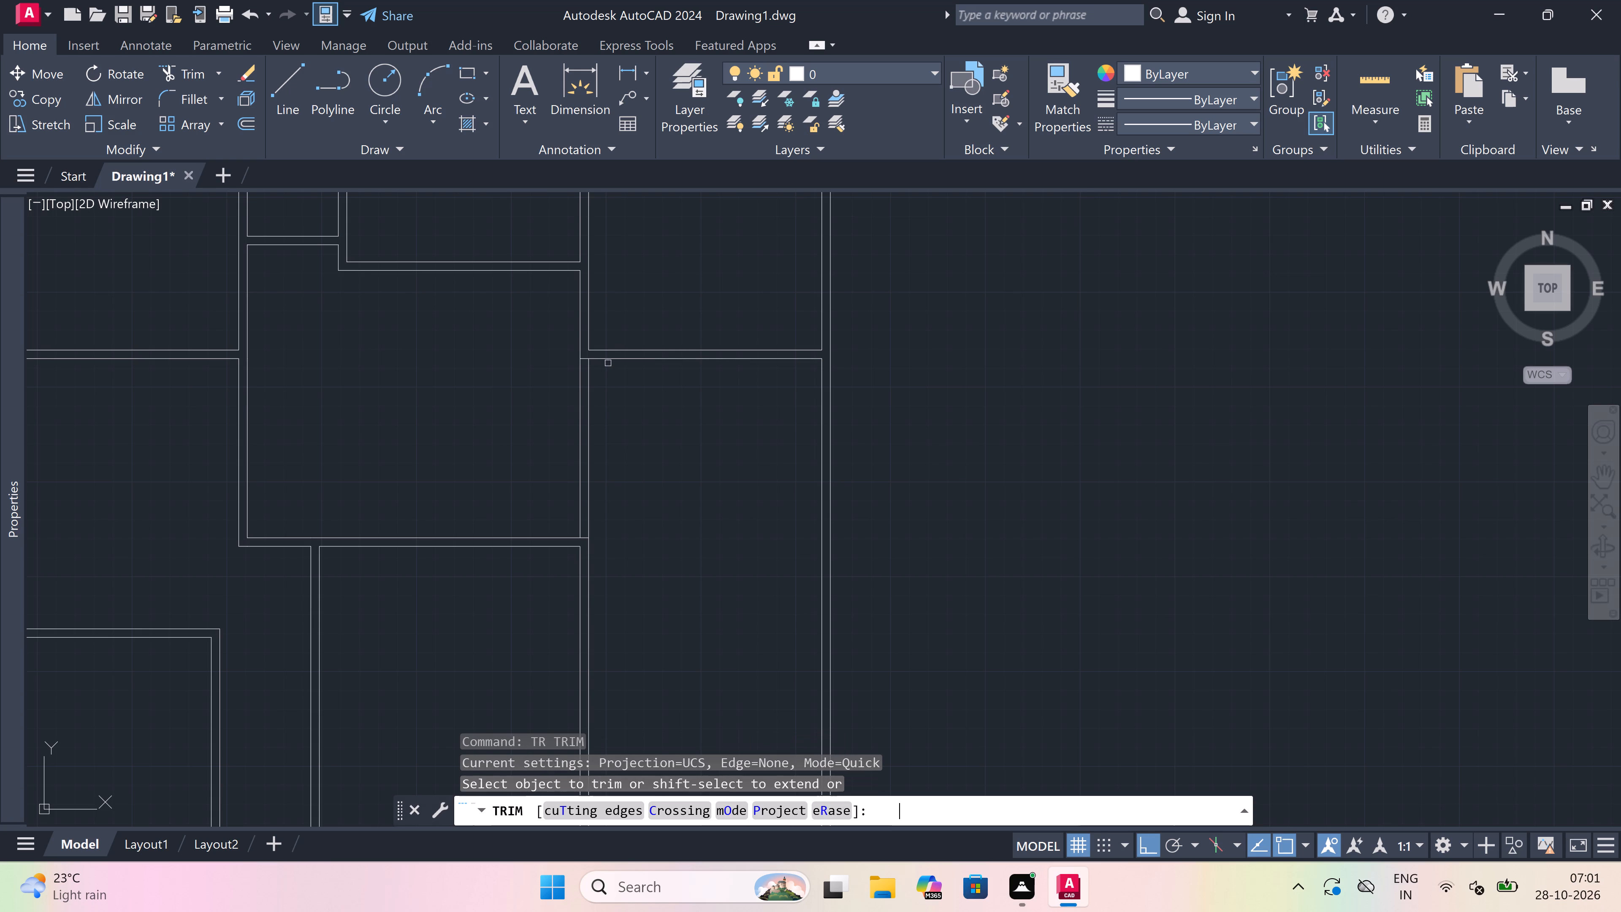
pyautogui.click(608, 380)
pyautogui.click(520, 448)
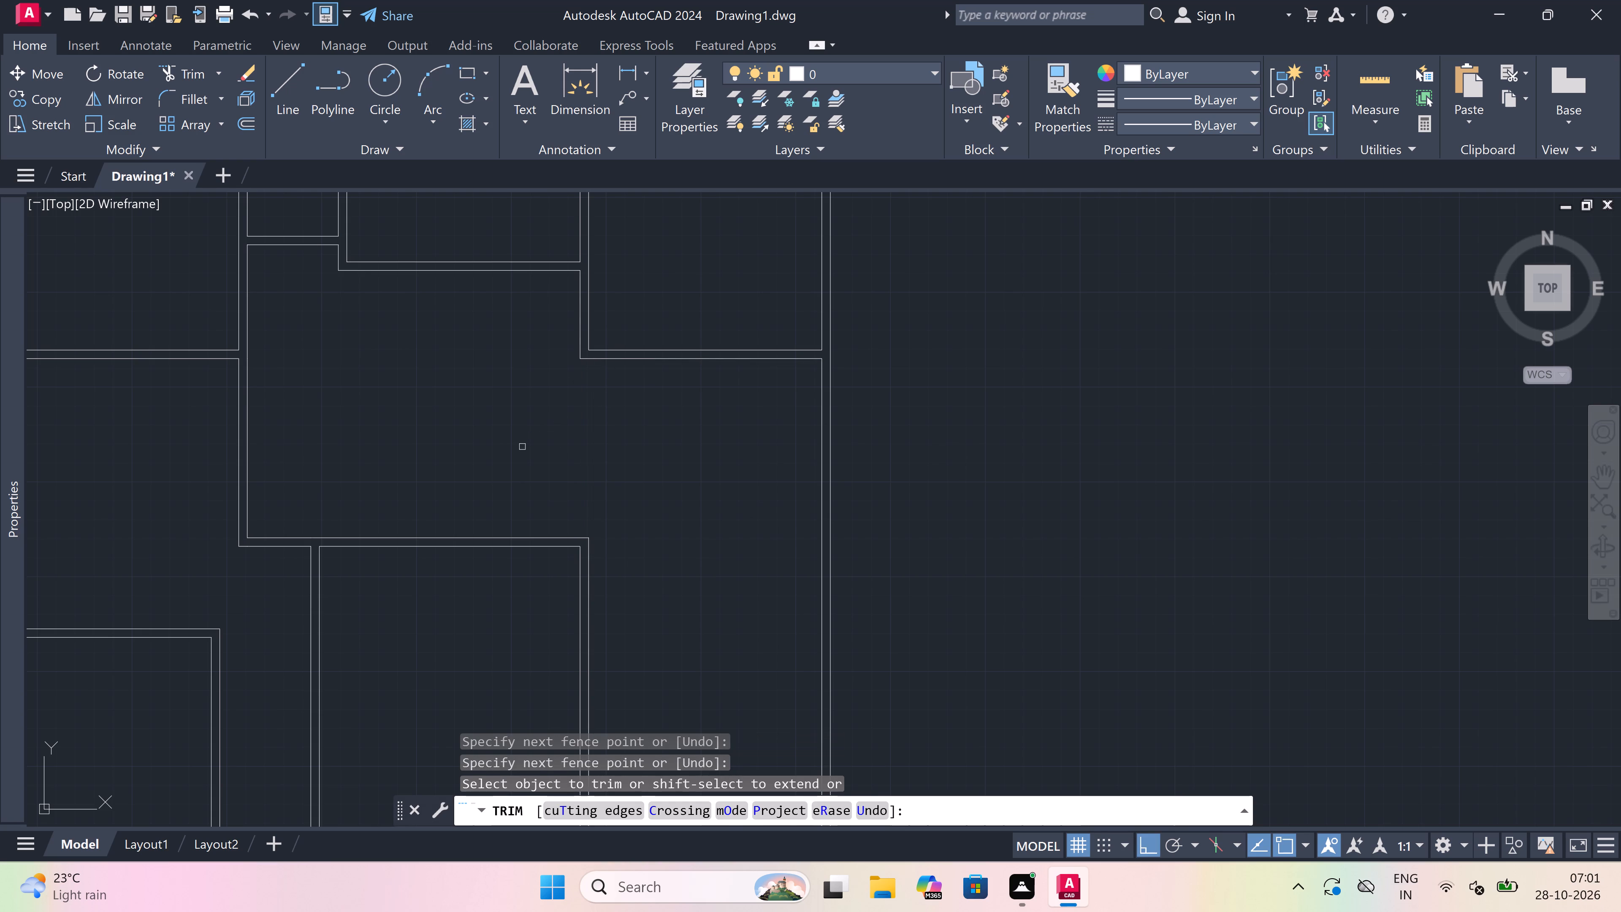
pyautogui.press('Escape')
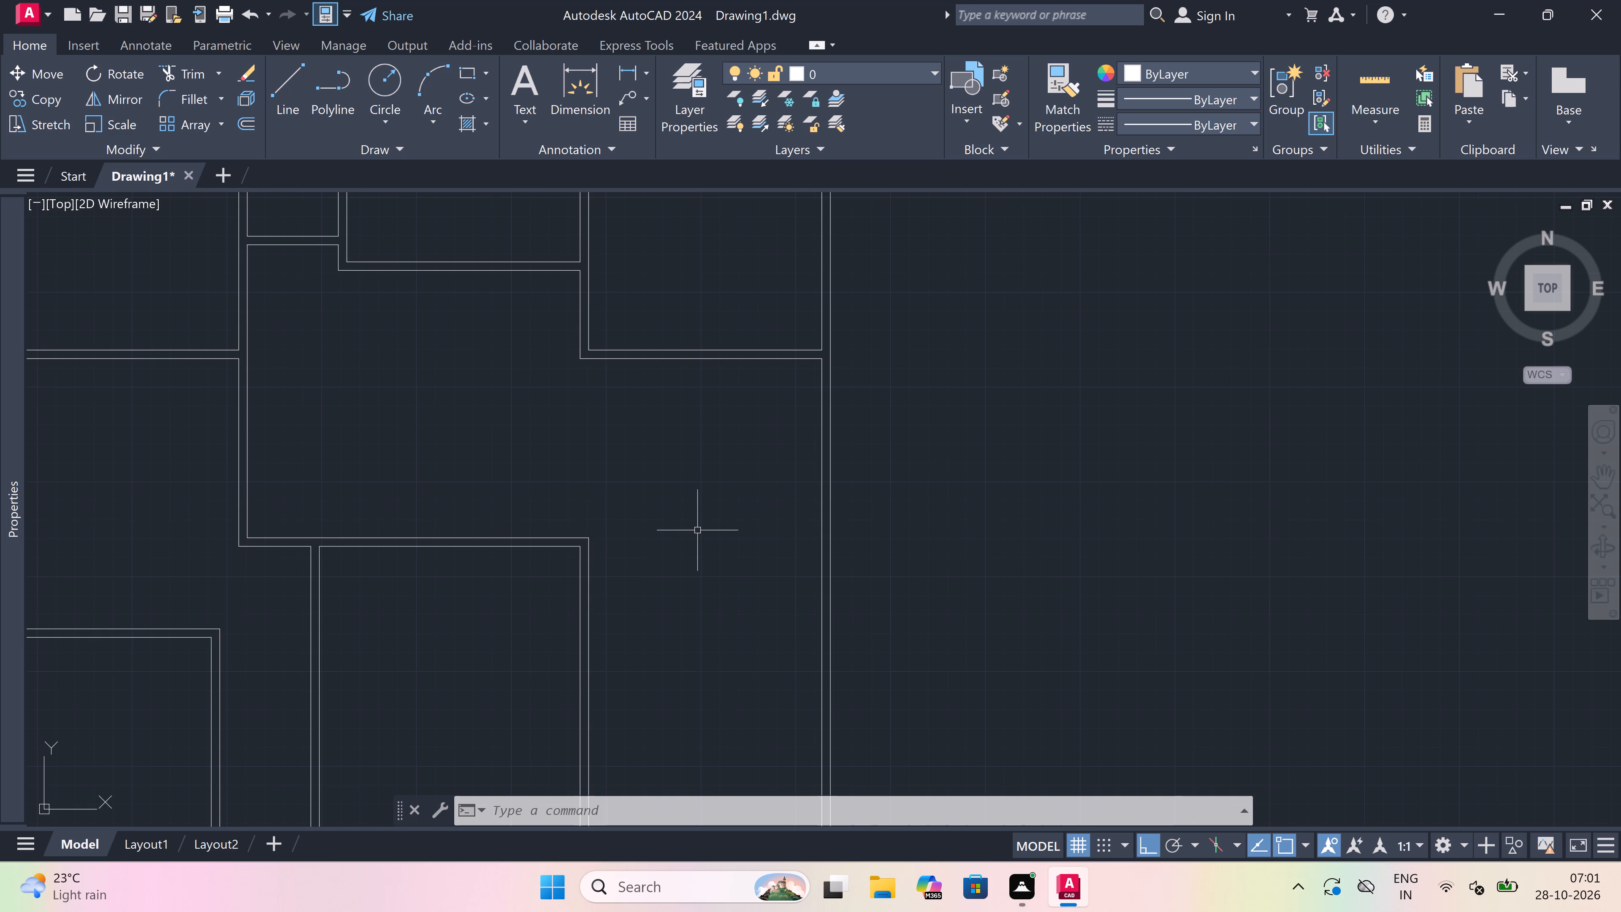
# Examine the overall floor plan and the bottom outer wall beneath the lower rooms.
pyautogui.scroll(-2, 665, 484)
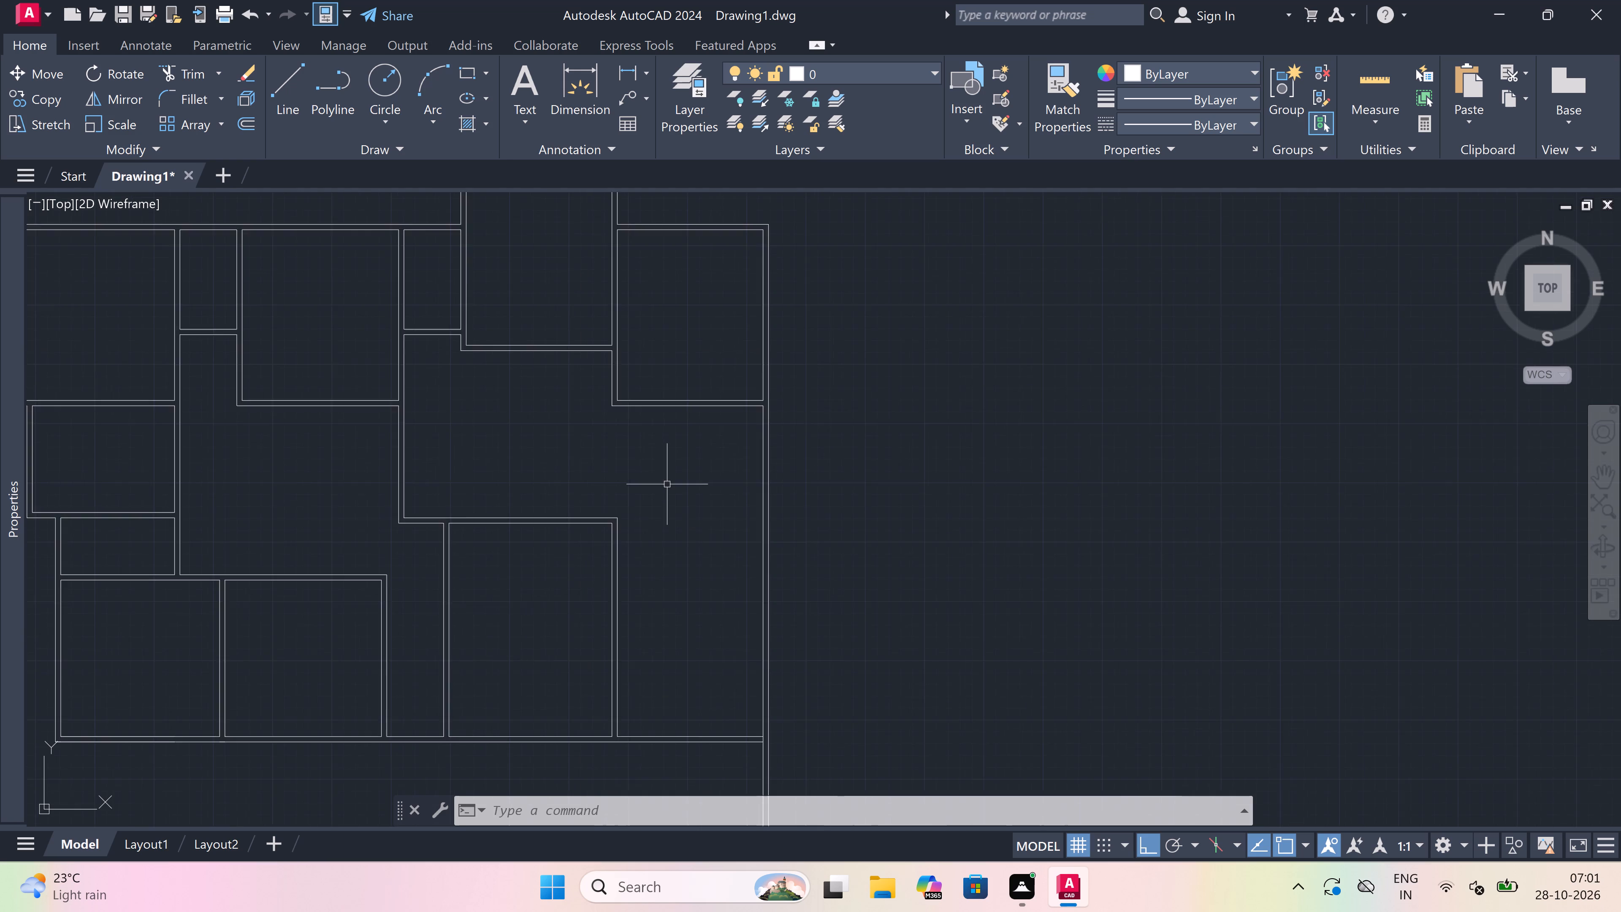
pyautogui.scroll(-4, 763, 504)
pyautogui.scroll(3, 706, 532)
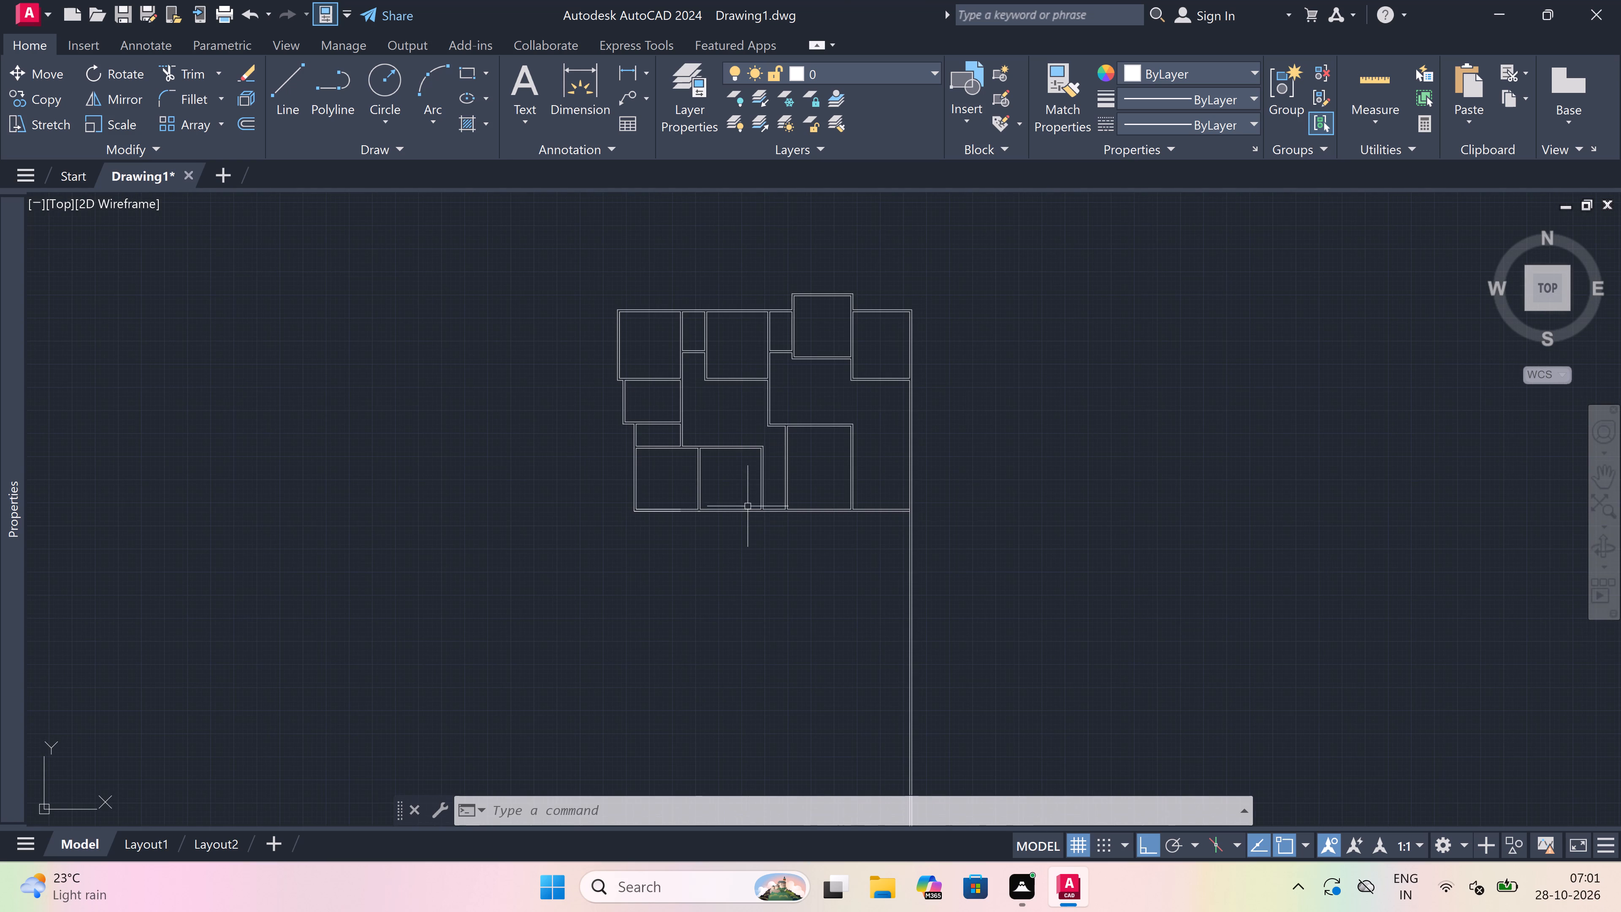
pyautogui.scroll(1, 766, 501)
pyautogui.scroll(1, 926, 471)
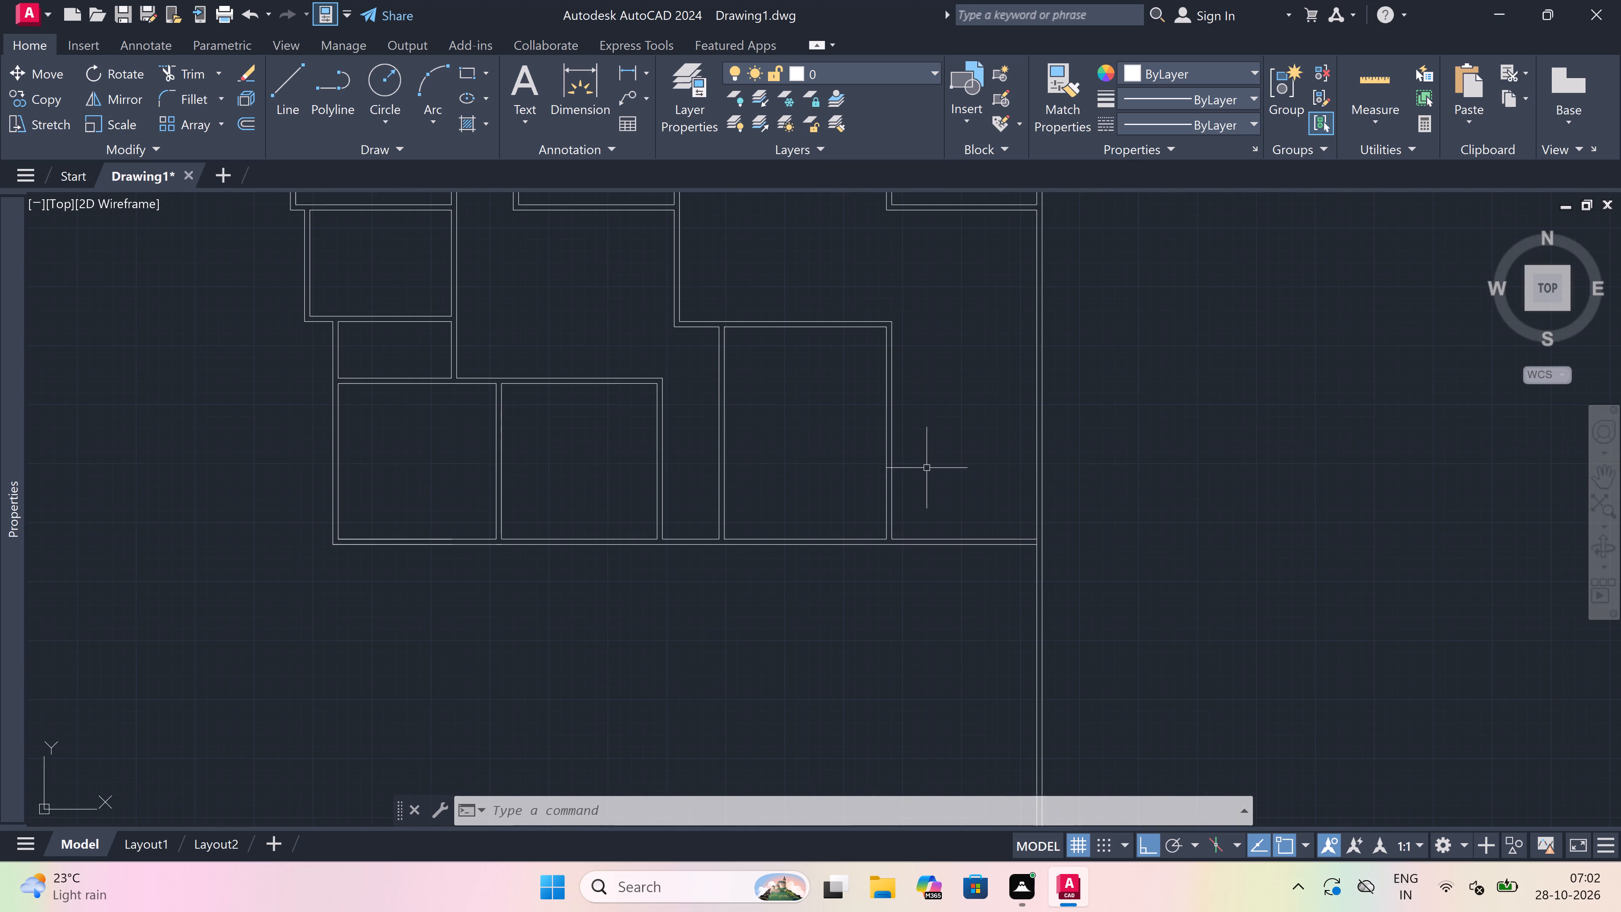
pyautogui.scroll(-1, 927, 468)
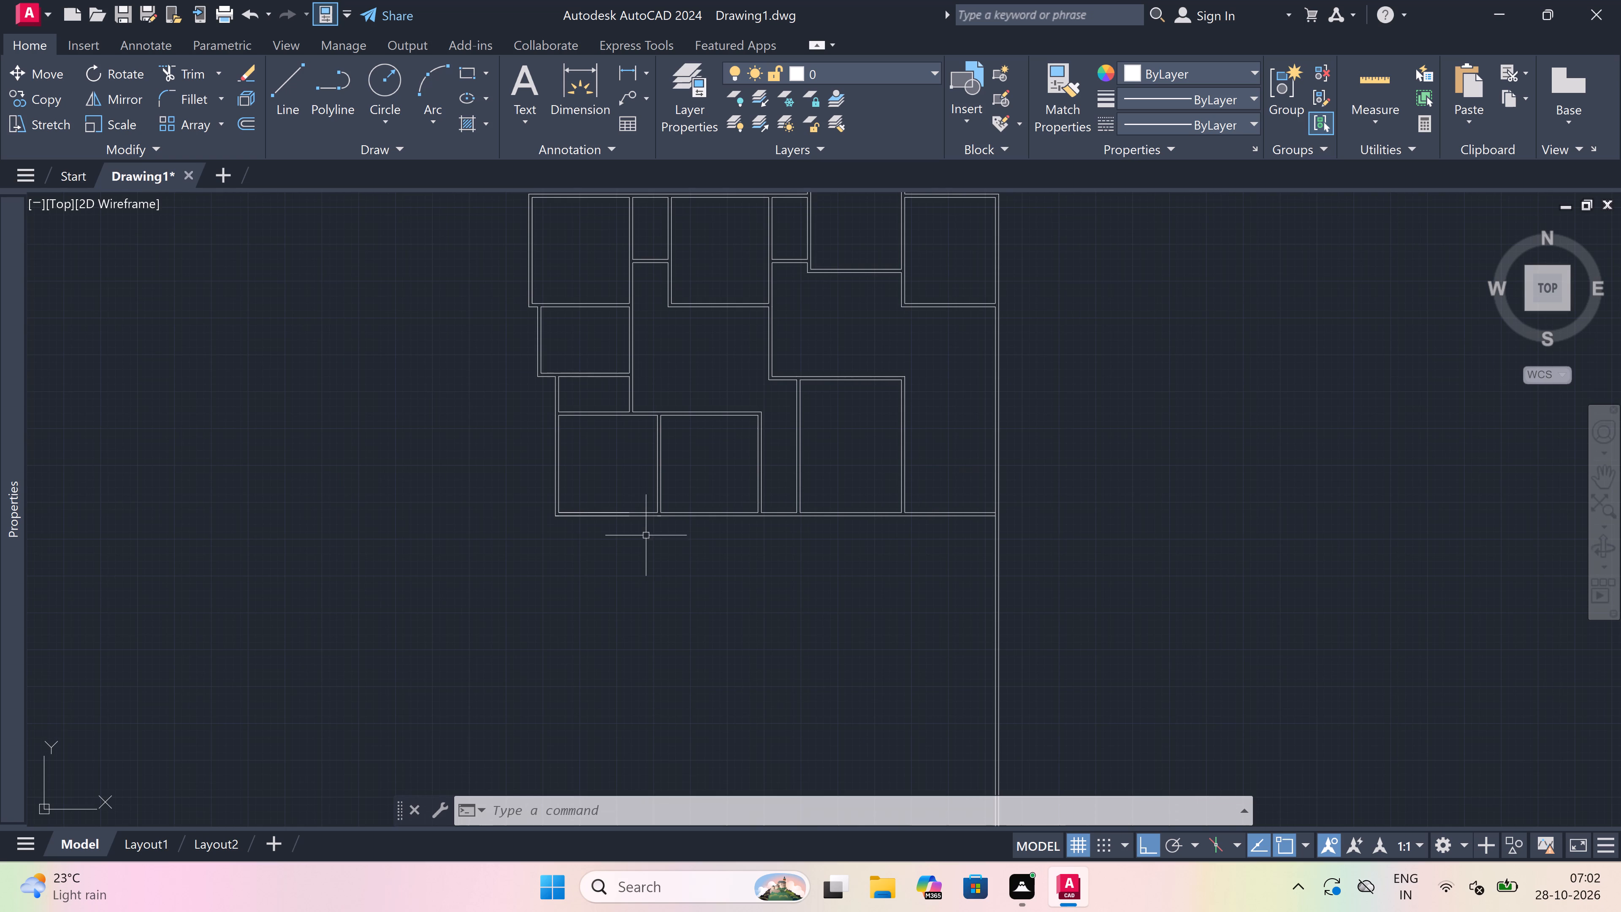
pyautogui.scroll(2, 646, 529)
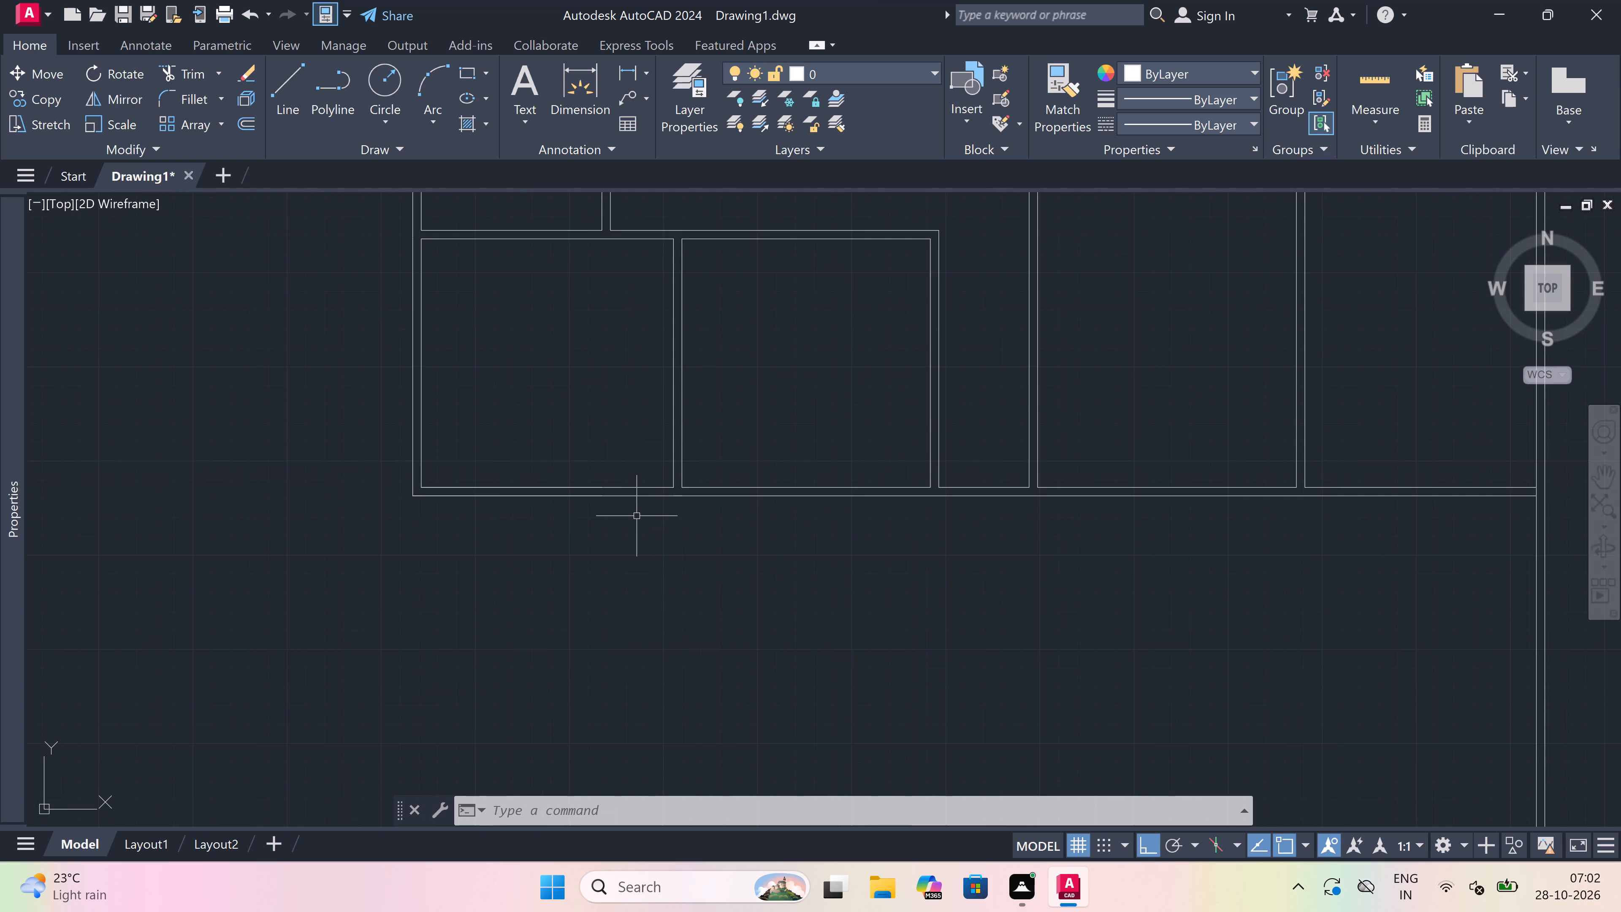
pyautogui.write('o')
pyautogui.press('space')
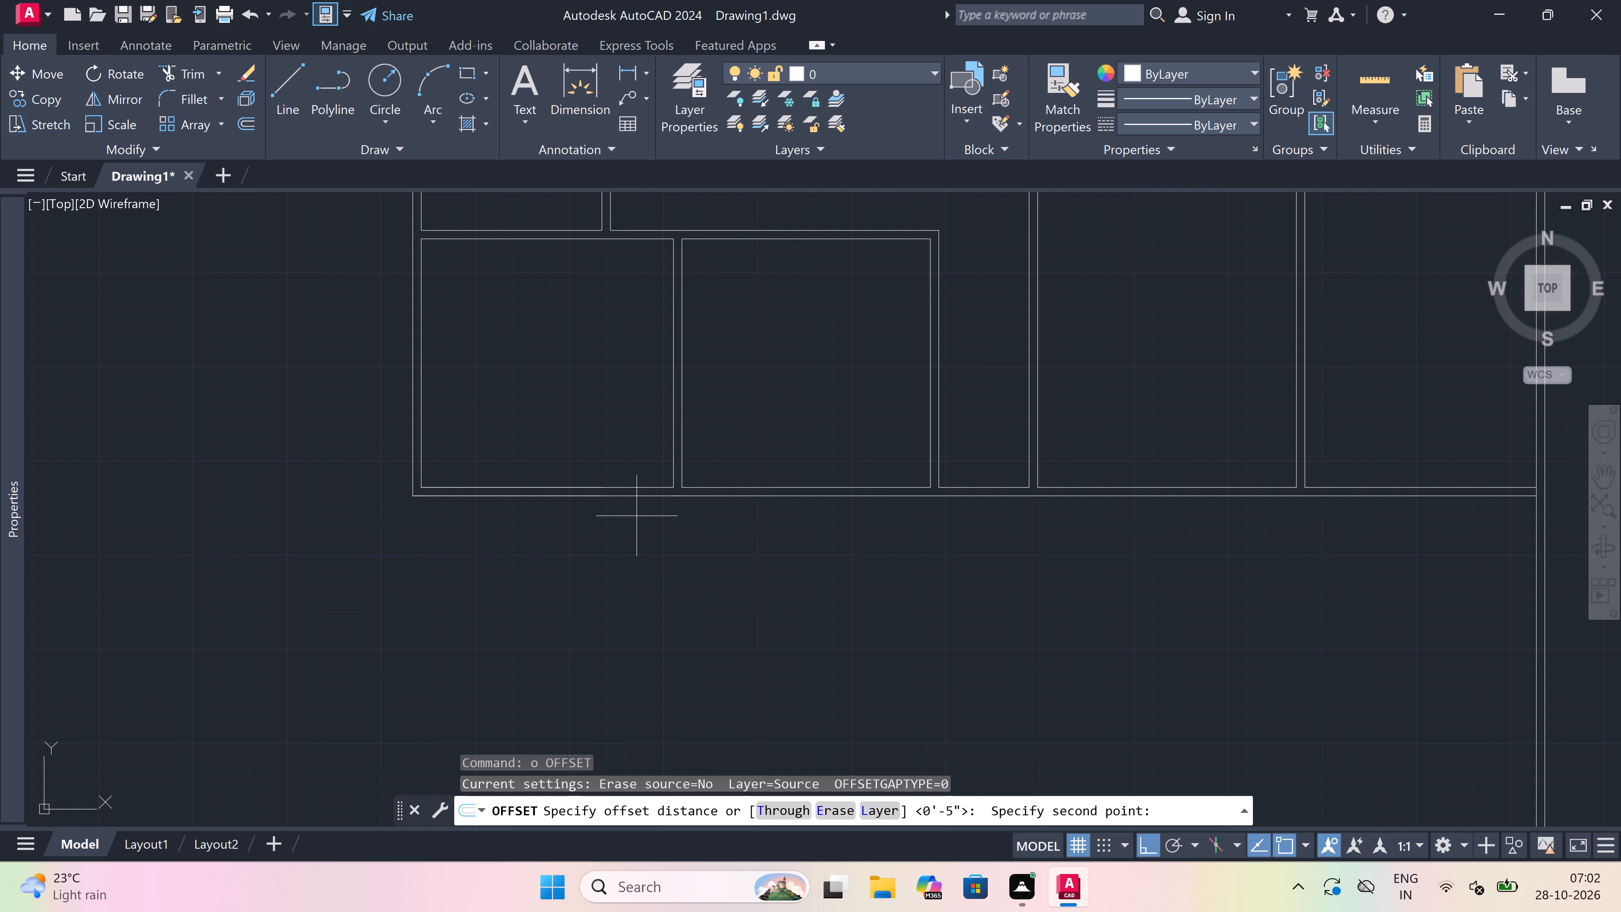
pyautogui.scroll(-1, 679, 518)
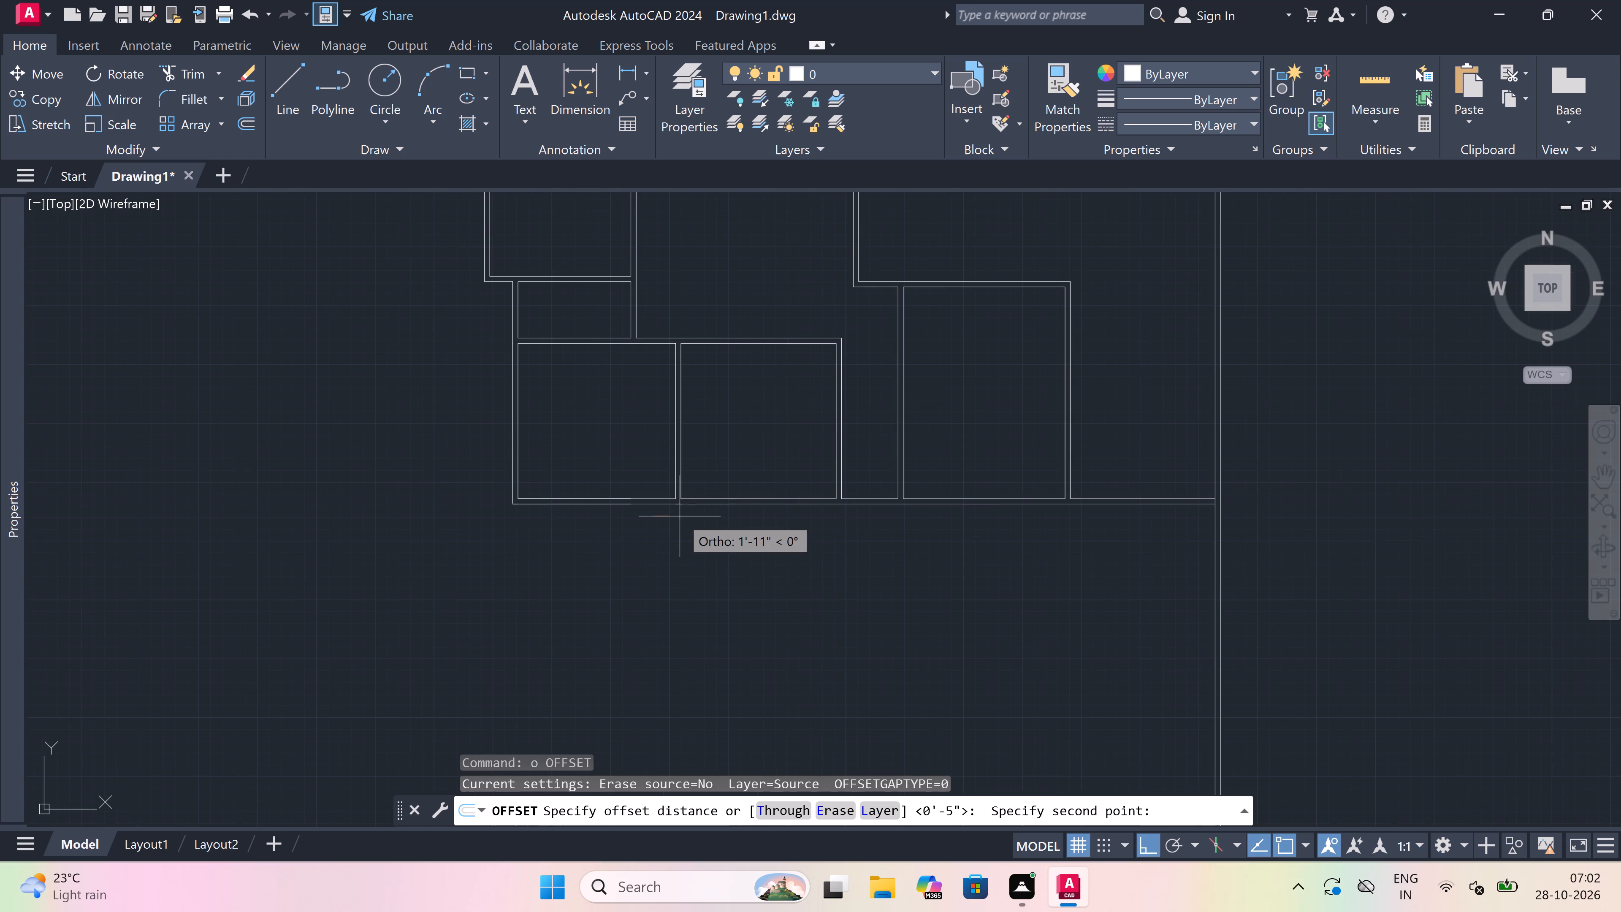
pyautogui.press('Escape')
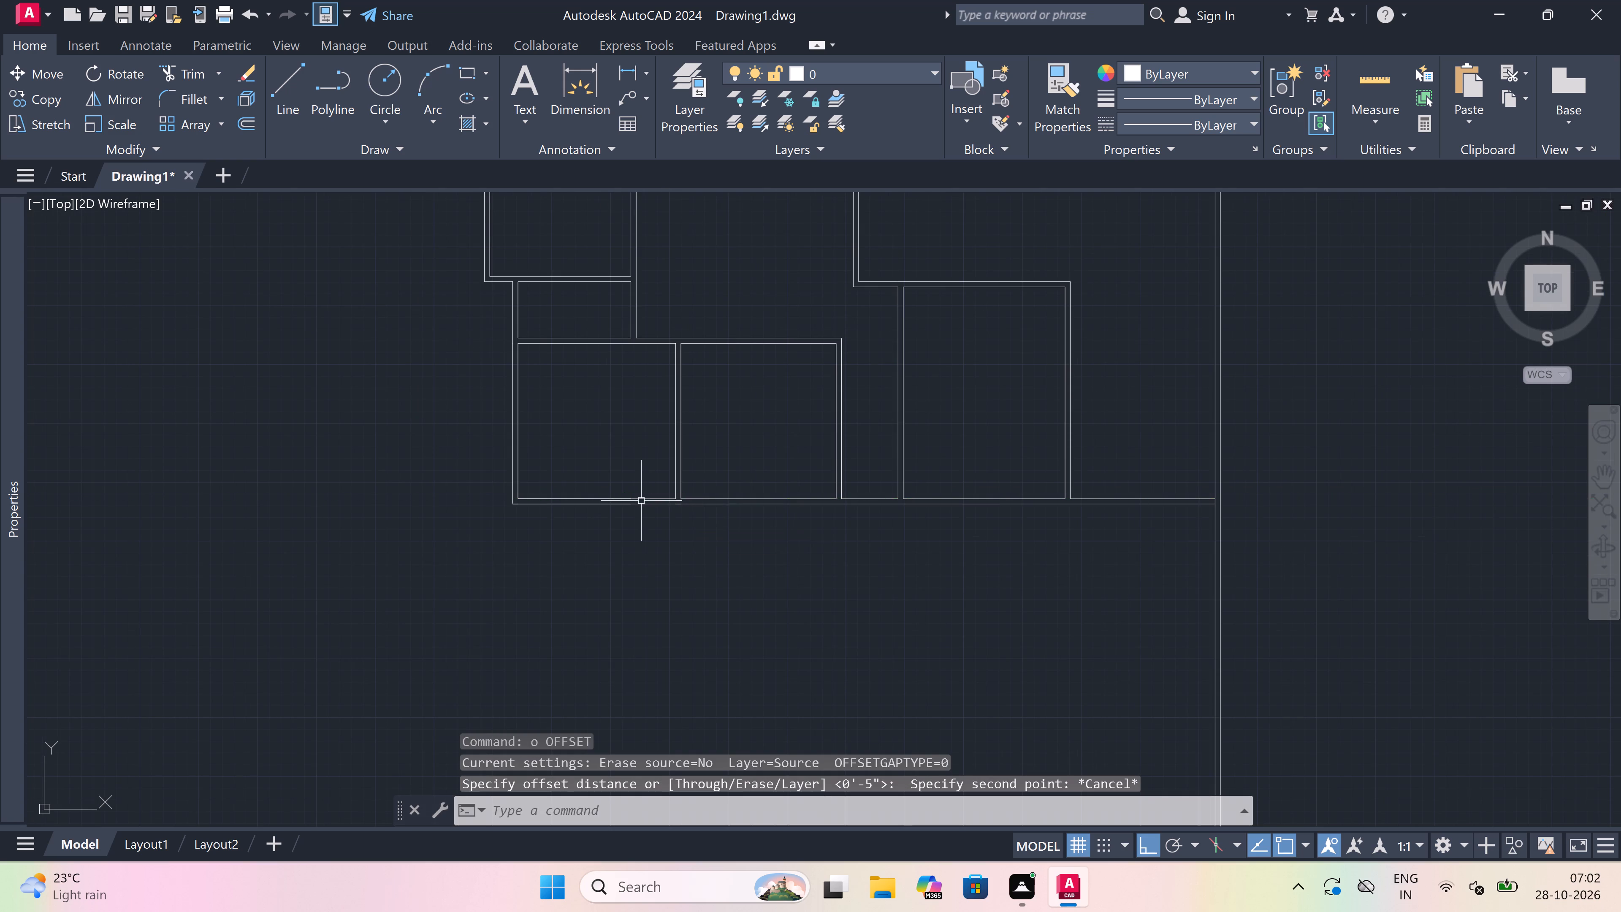
# Offset the outer line of the bottom wall beneath the lower rooms 2'10" downward.
pyautogui.press('space')
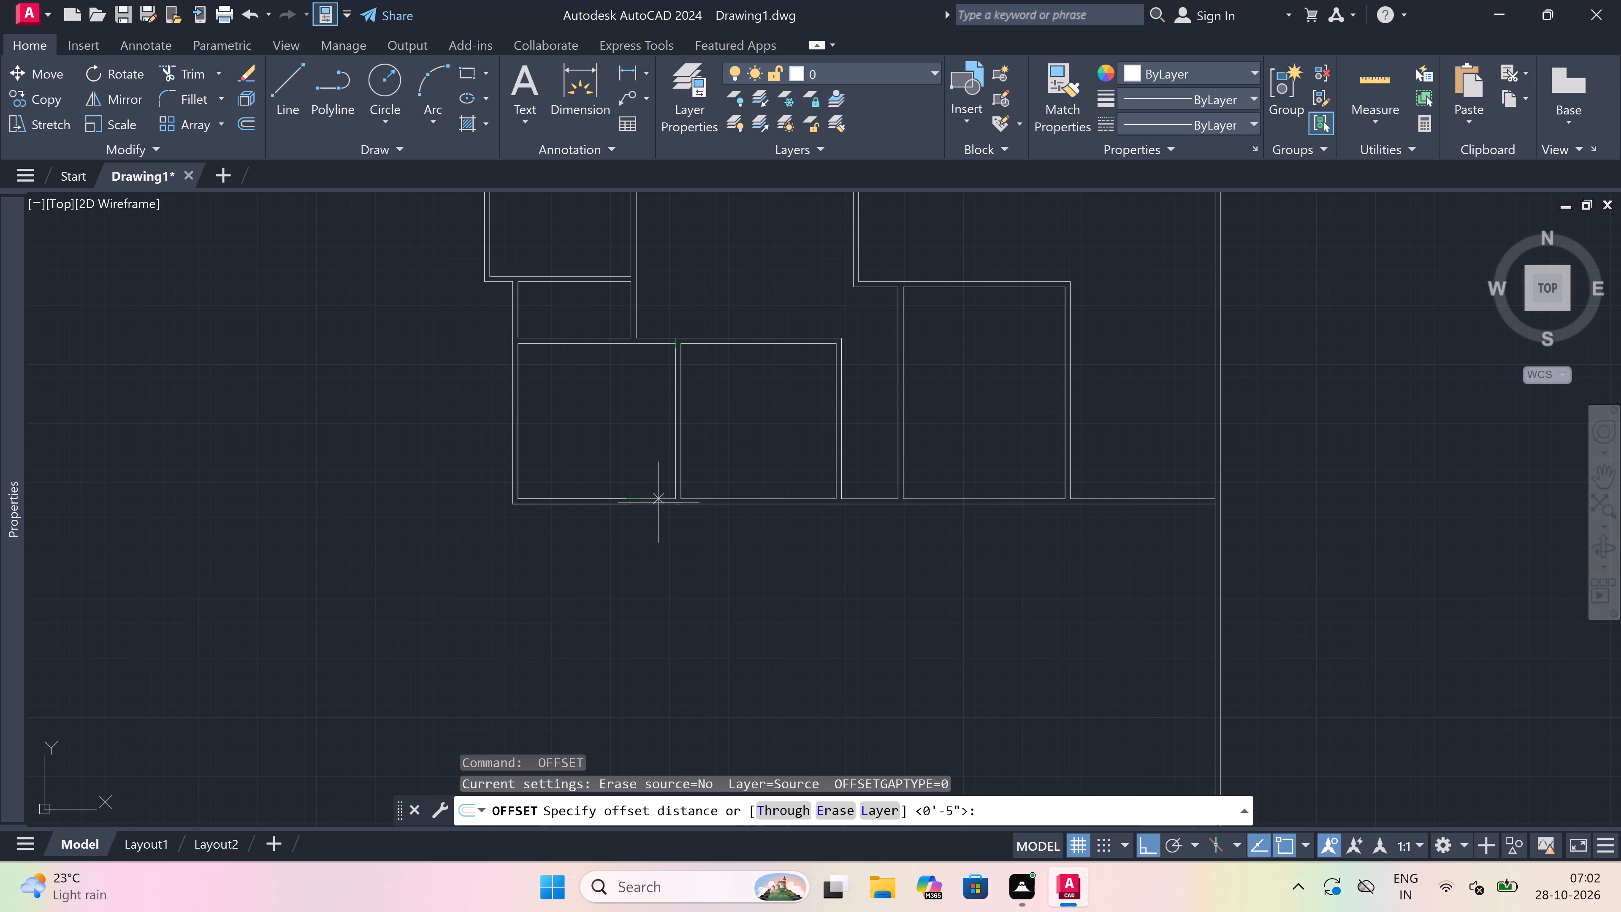
pyautogui.scroll(3, 659, 496)
pyautogui.scroll(-2, 658, 518)
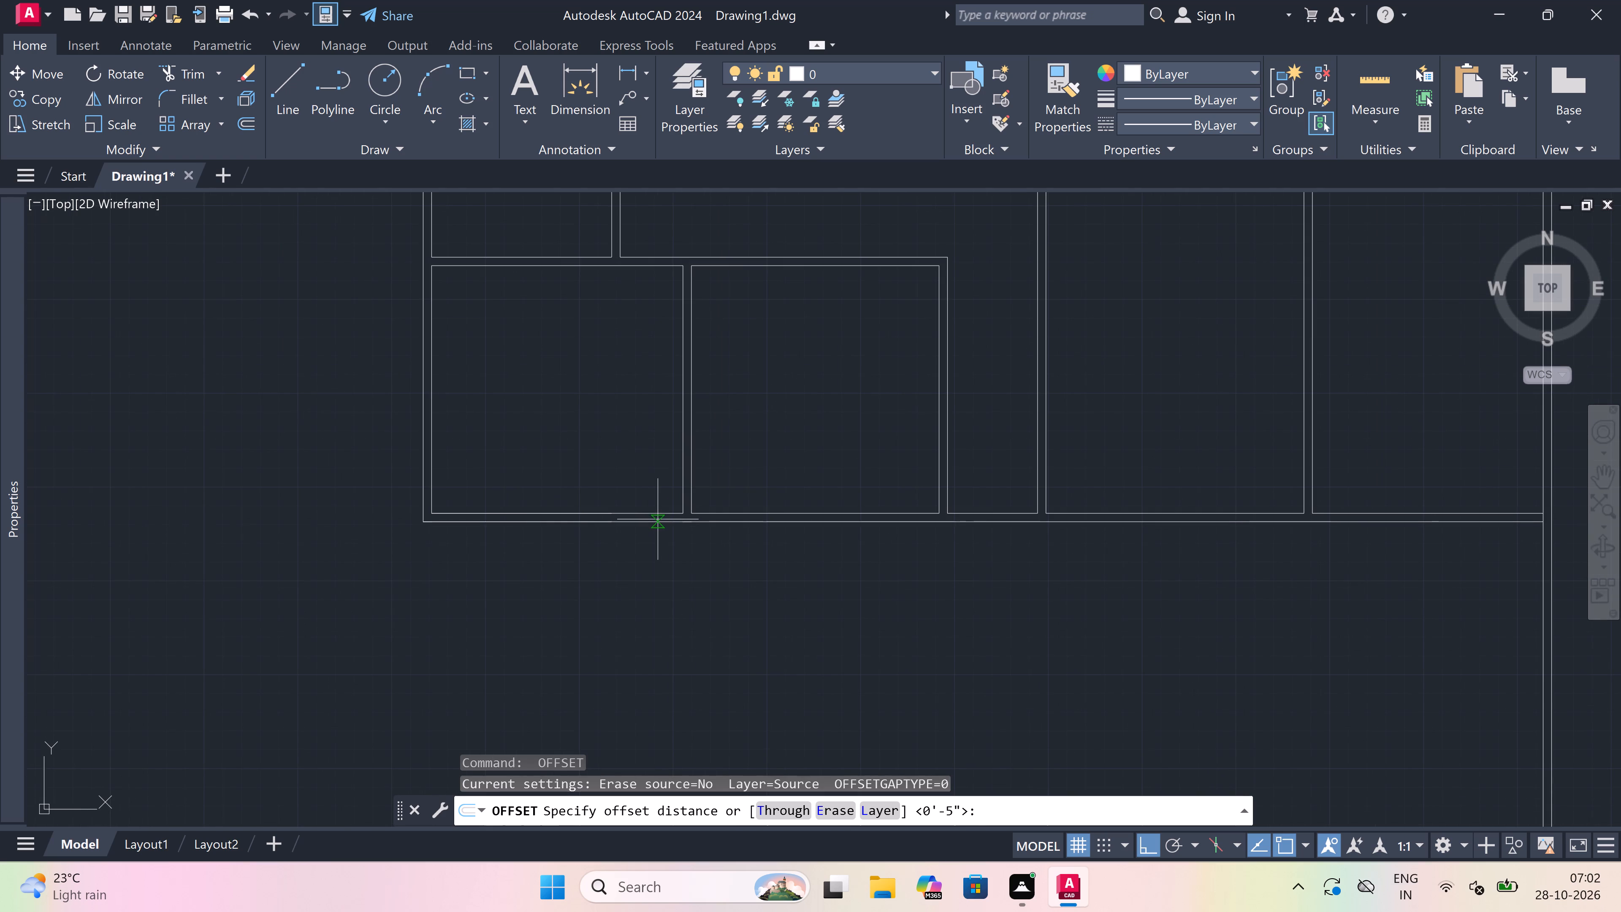
pyautogui.click(658, 519)
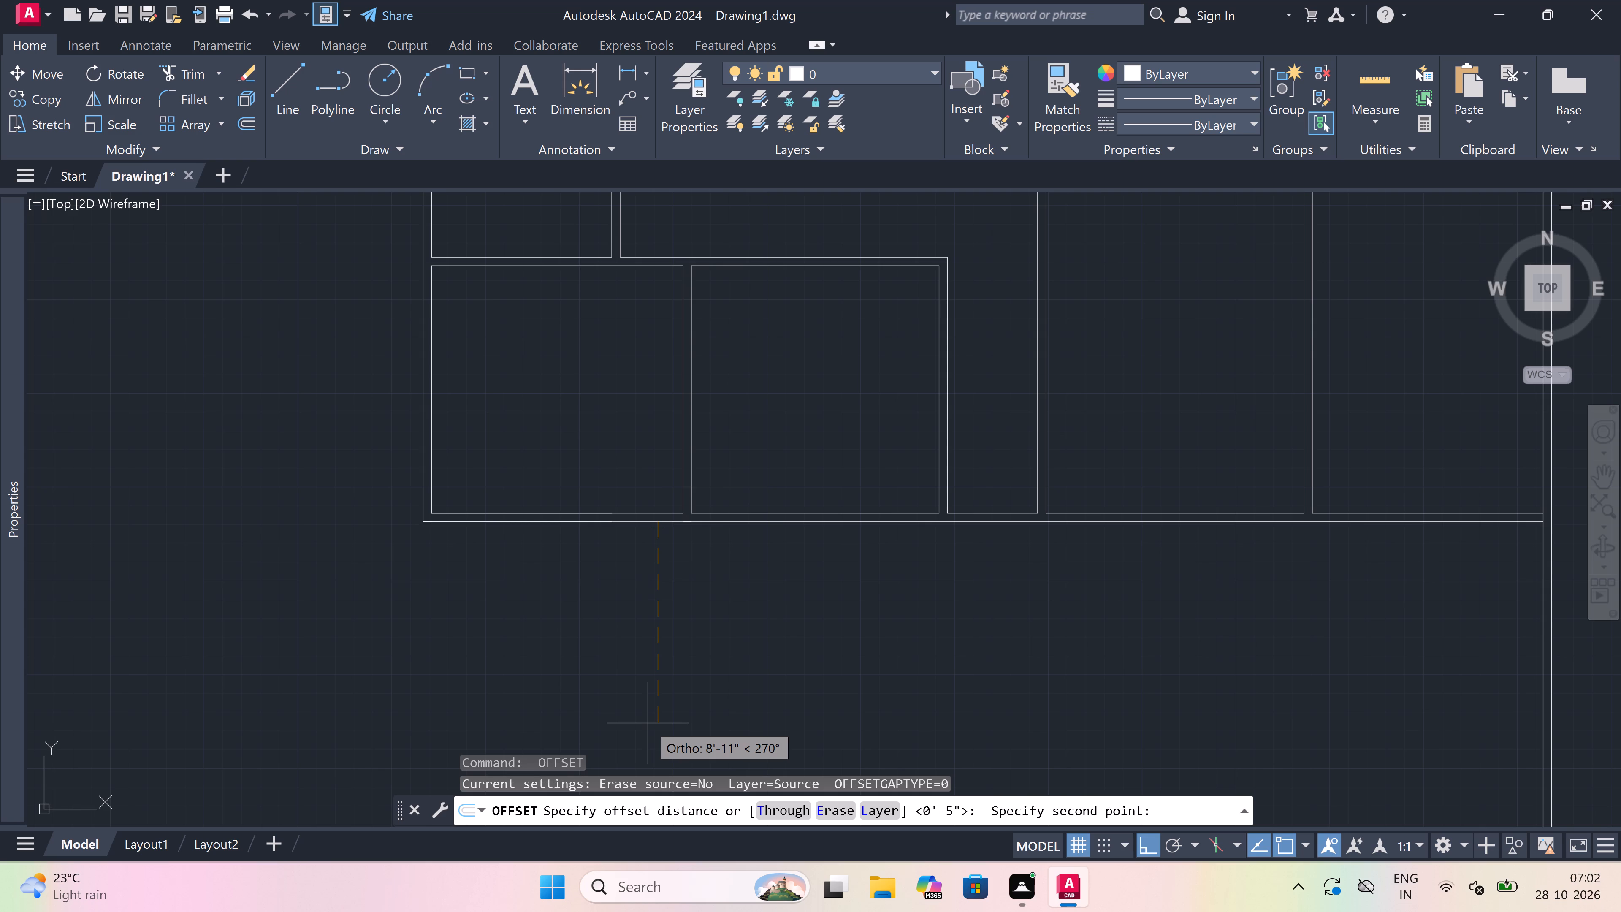
pyautogui.press('2')
pyautogui.write("'10")
pyautogui.hotkey('shift', '"')
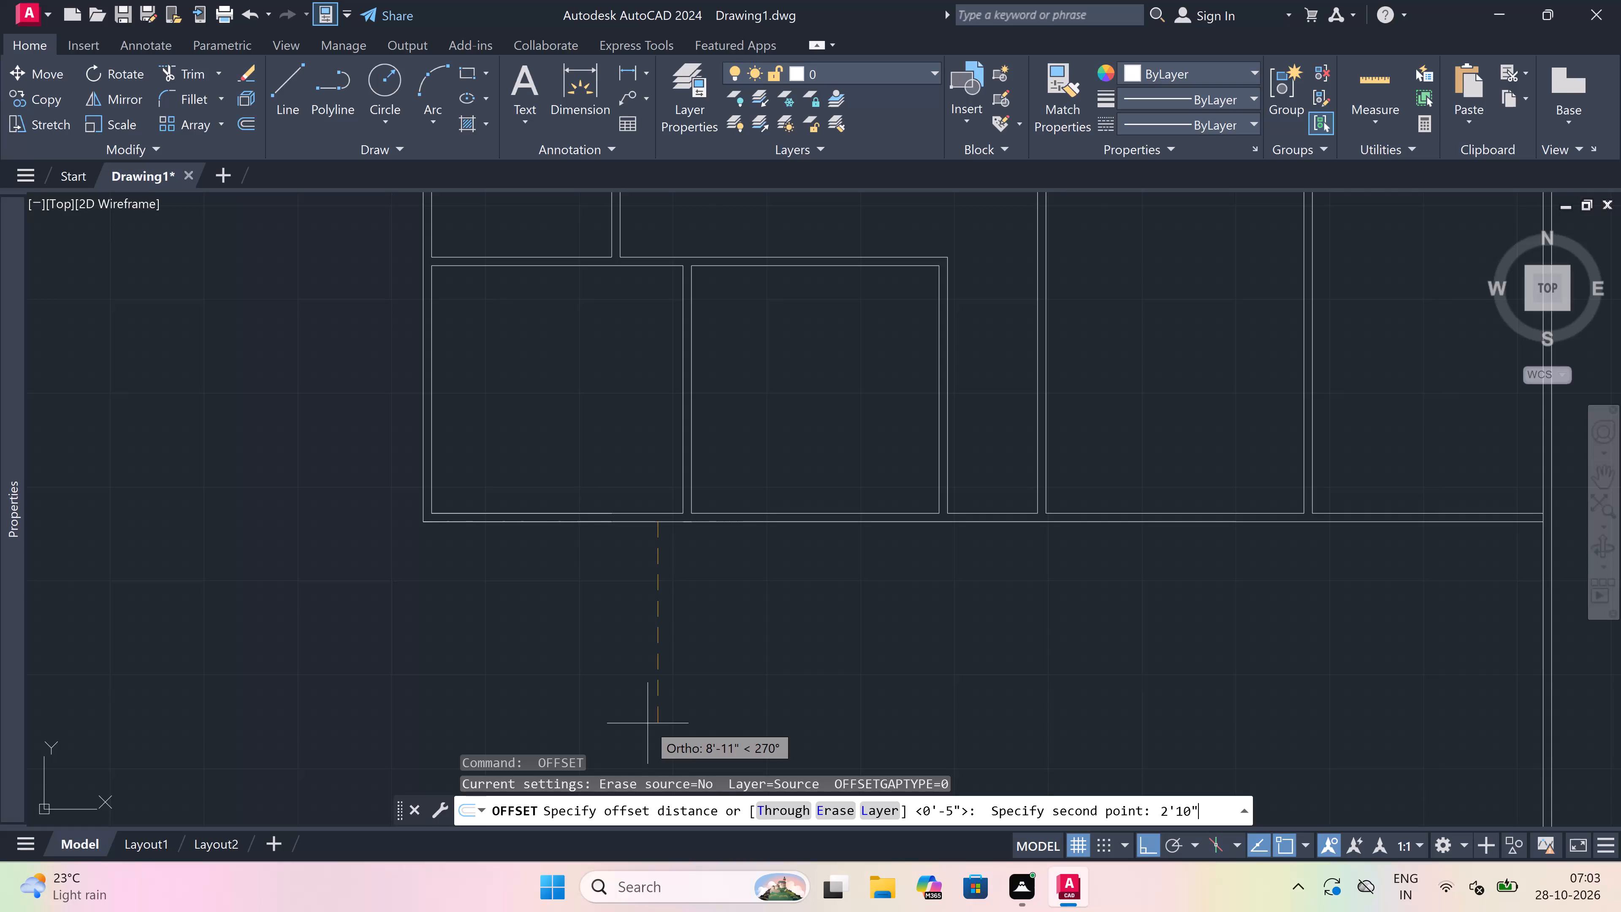
pyautogui.press('space')
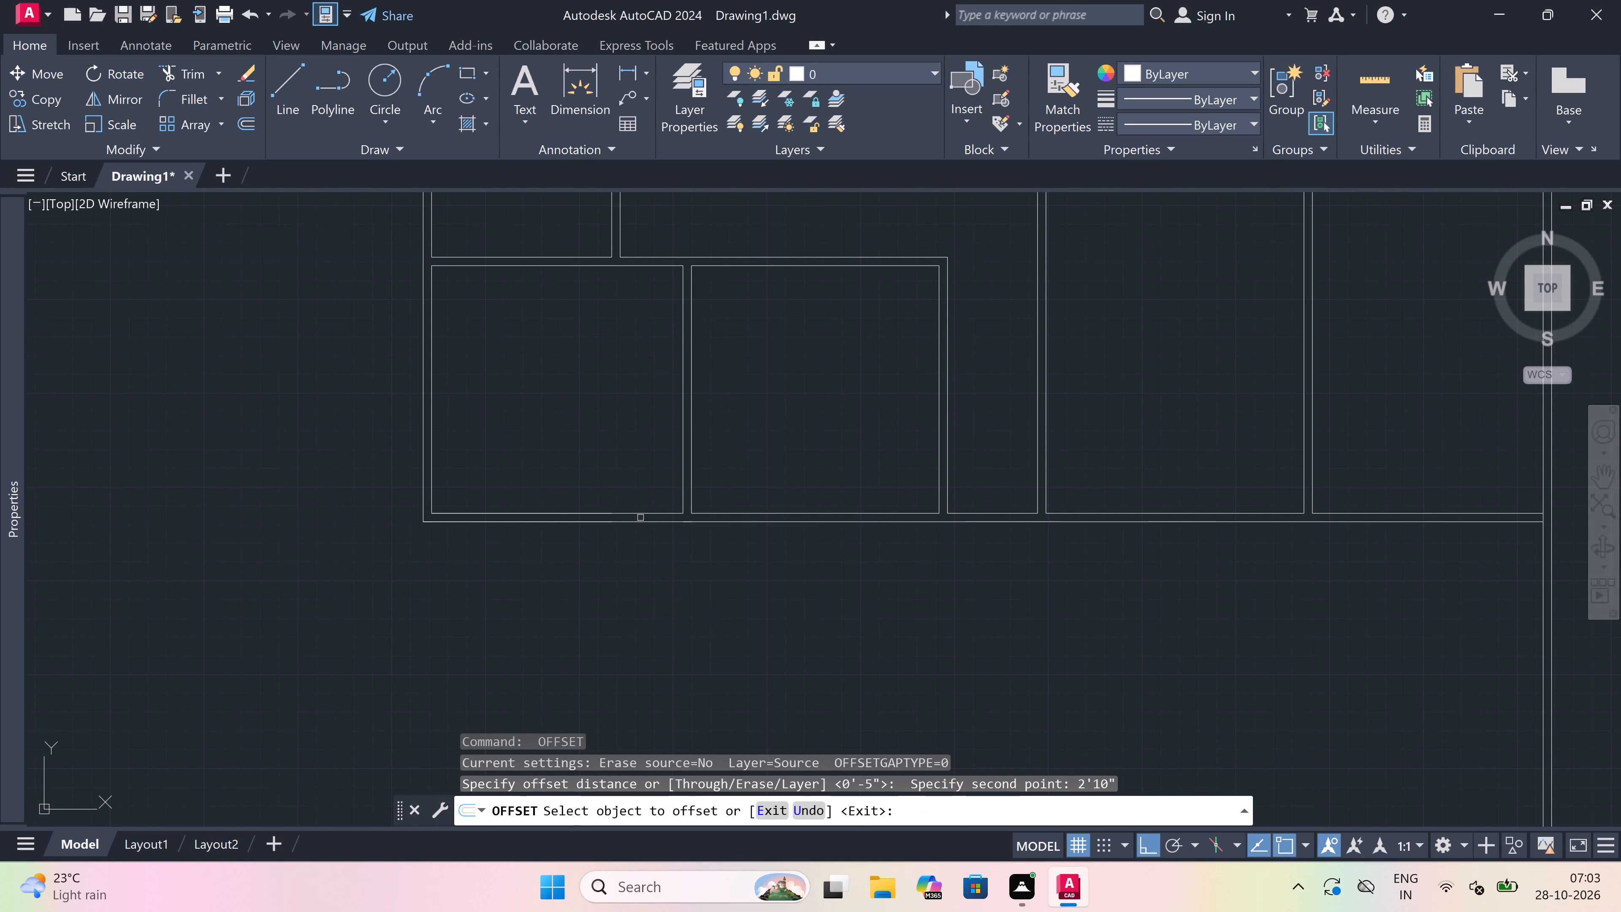
pyautogui.moveTo(636, 520); pyautogui.dragTo(627, 580)
pyautogui.click(626, 584)
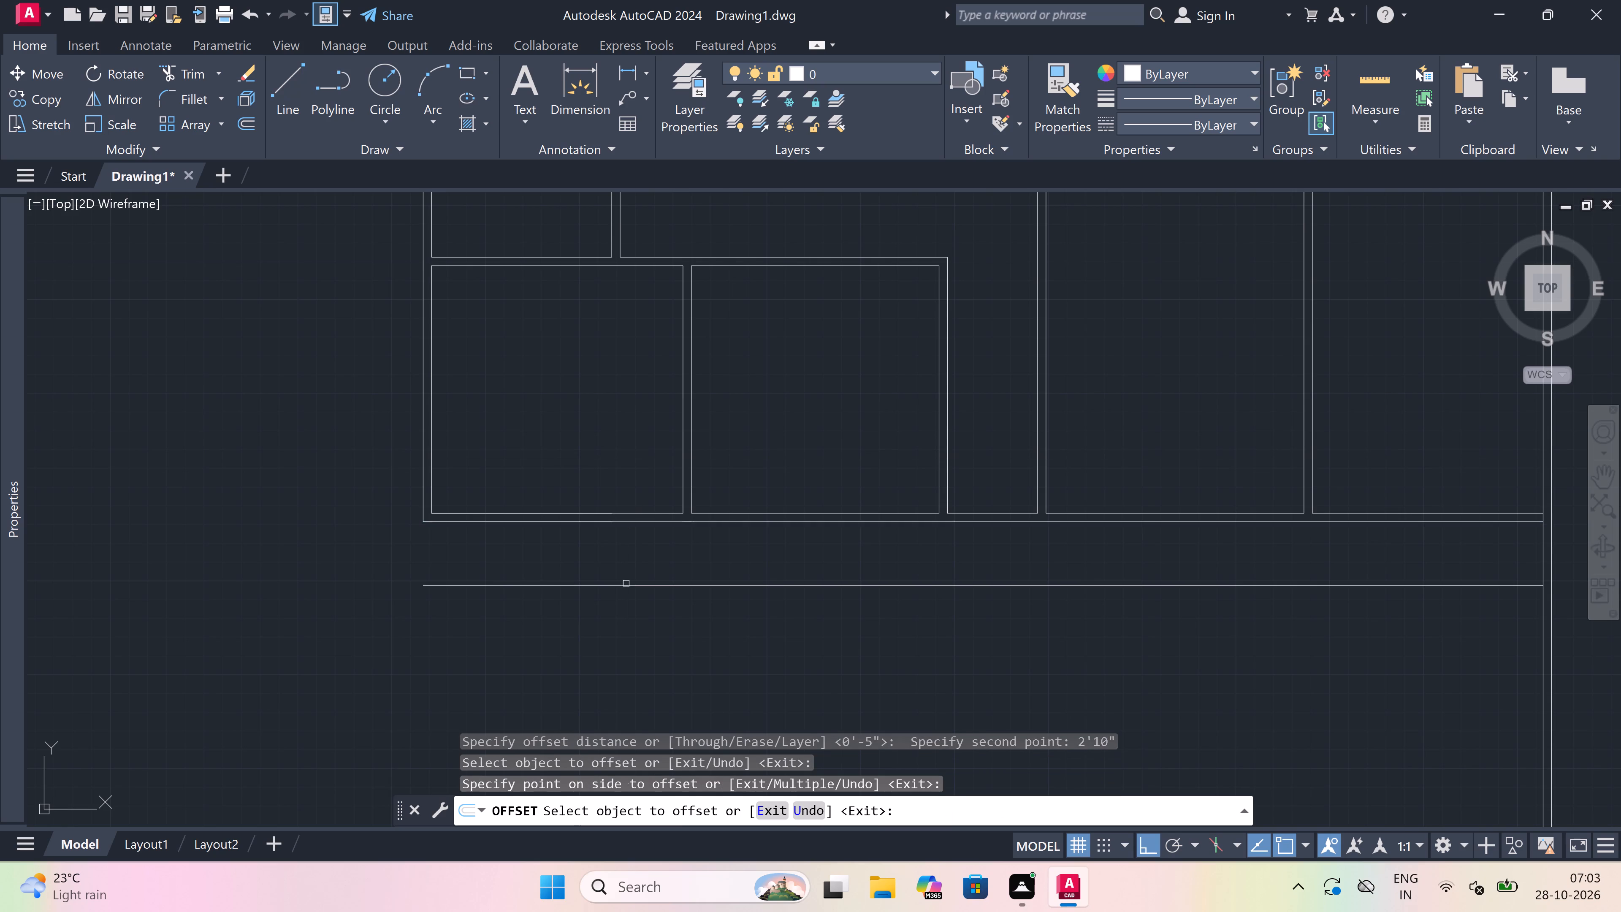
pyautogui.press('Escape')
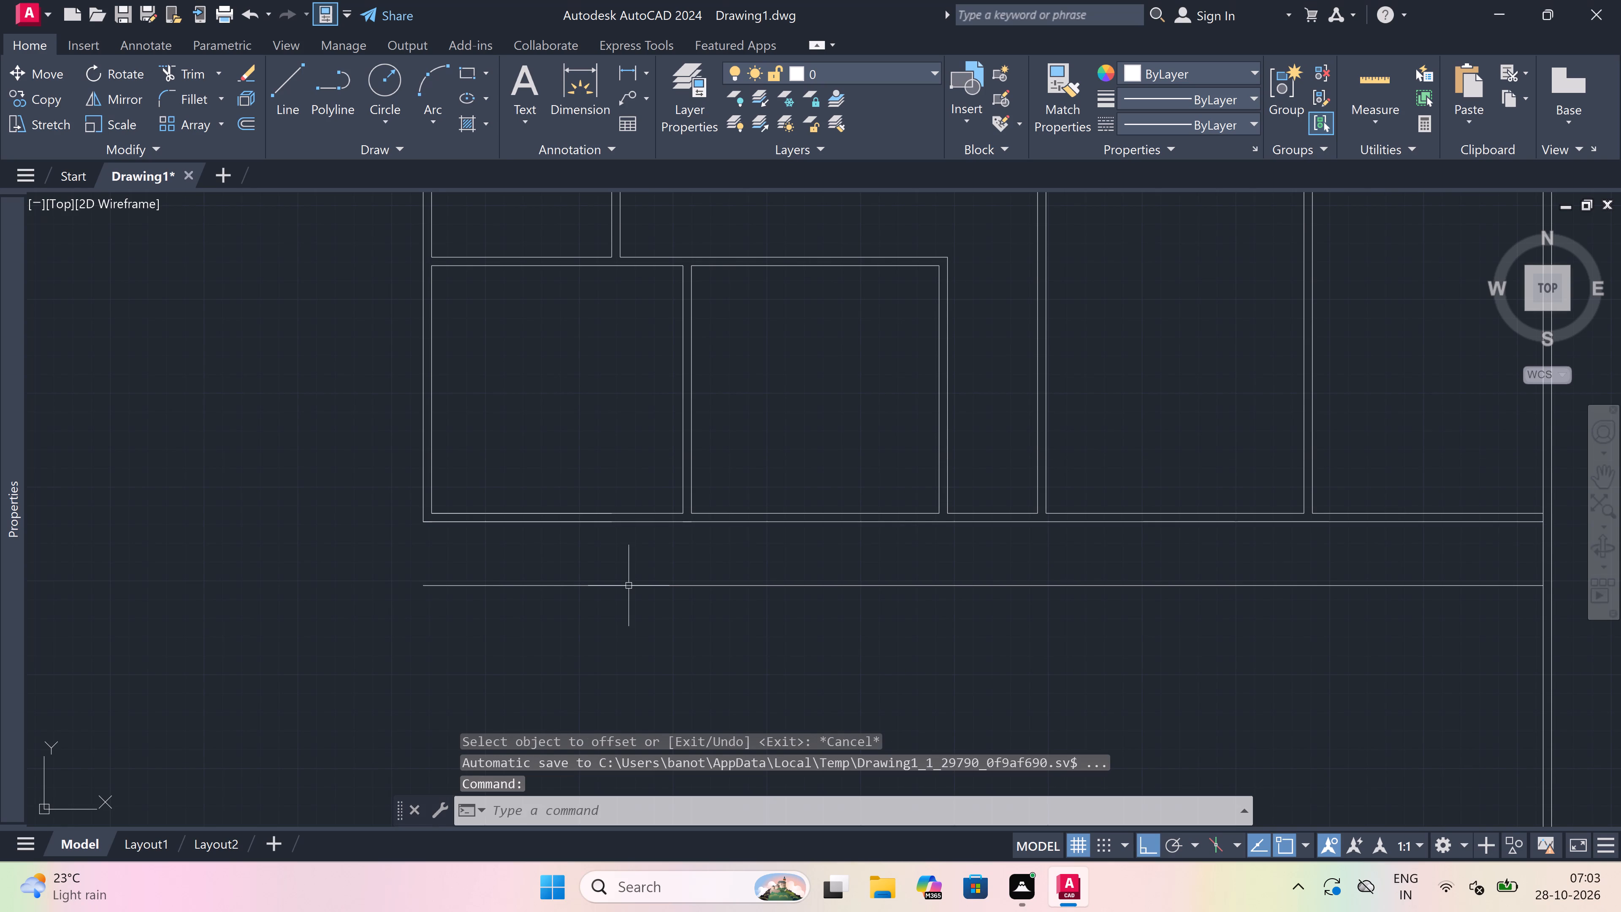
# Offset the new line below the bottom outer wall 4.5" downward to form a second wall face.
pyautogui.press('space')
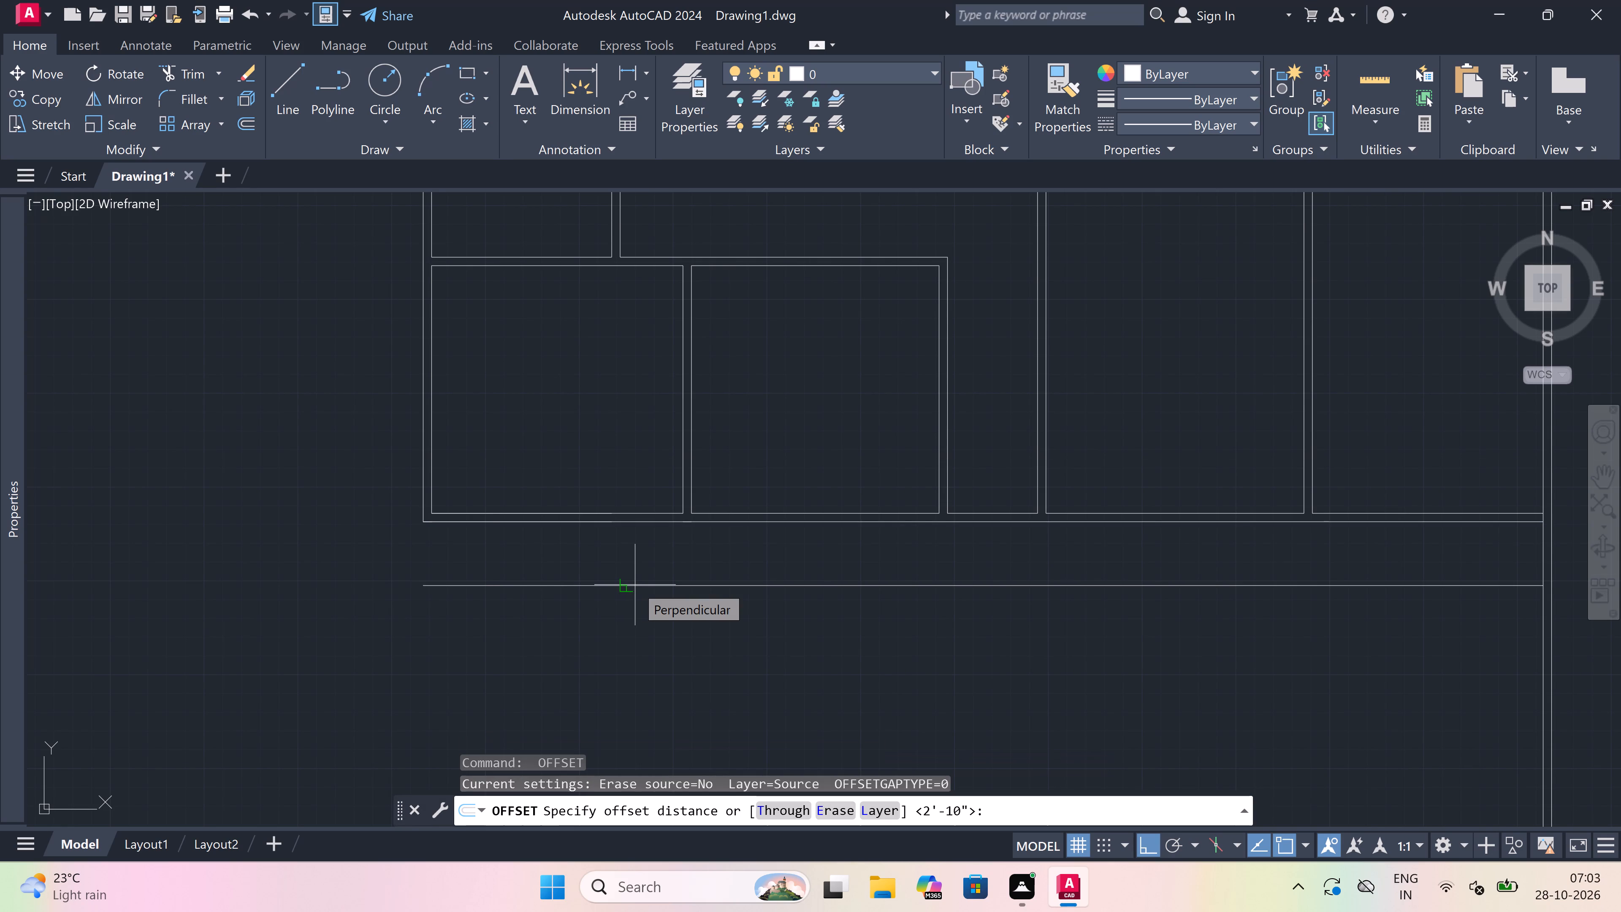
pyautogui.scroll(-1, 635, 585)
pyautogui.scroll(1, 643, 597)
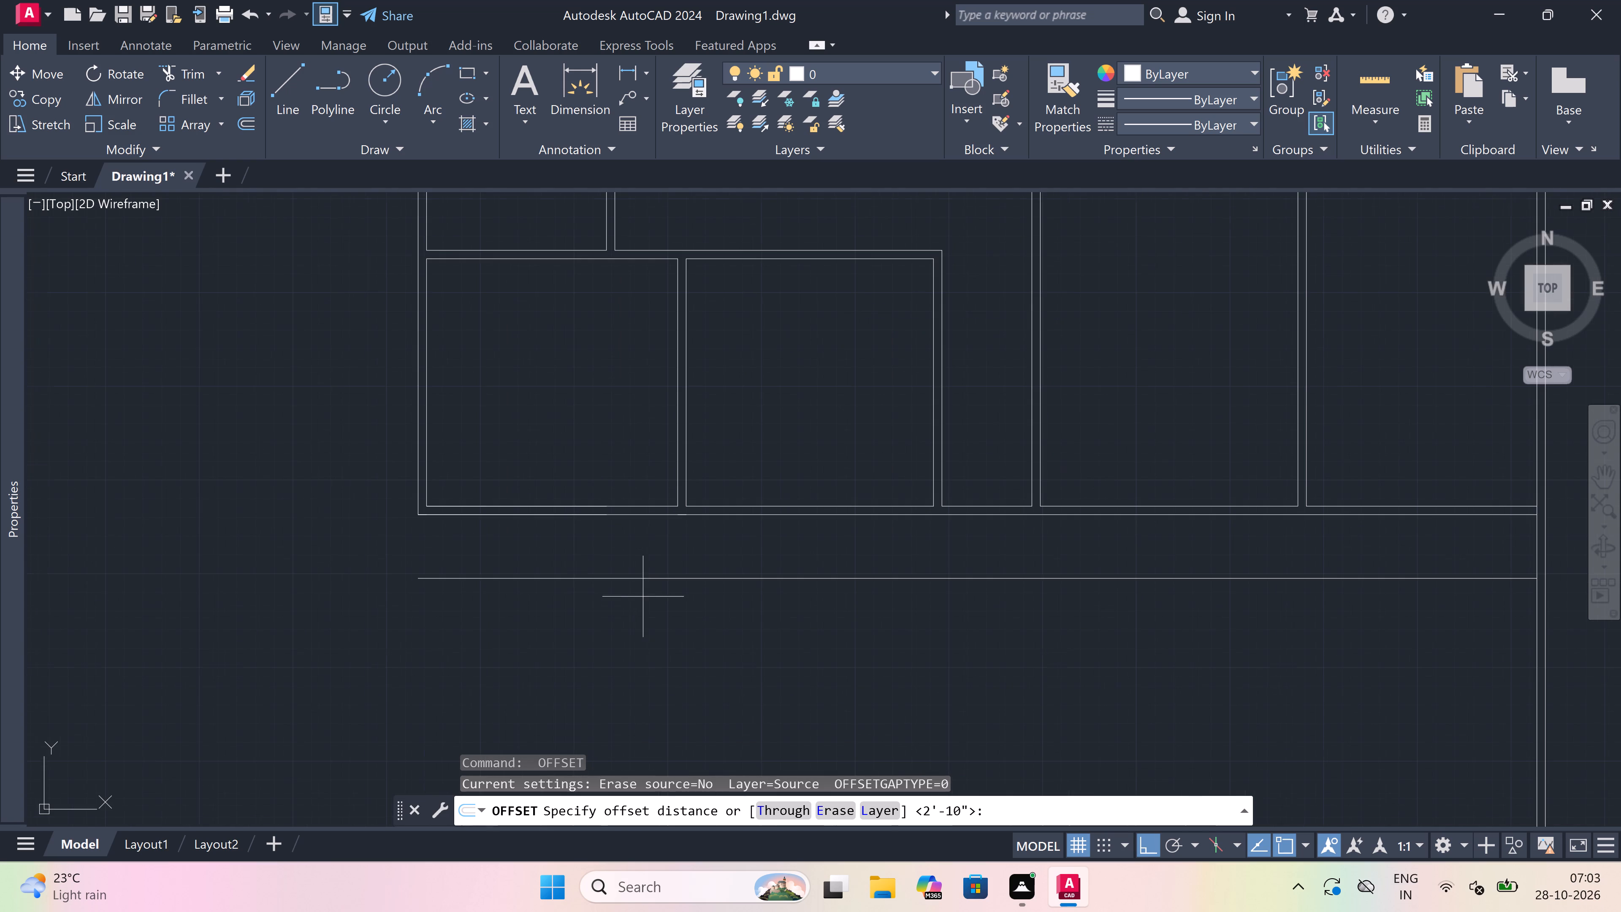
pyautogui.click(647, 578)
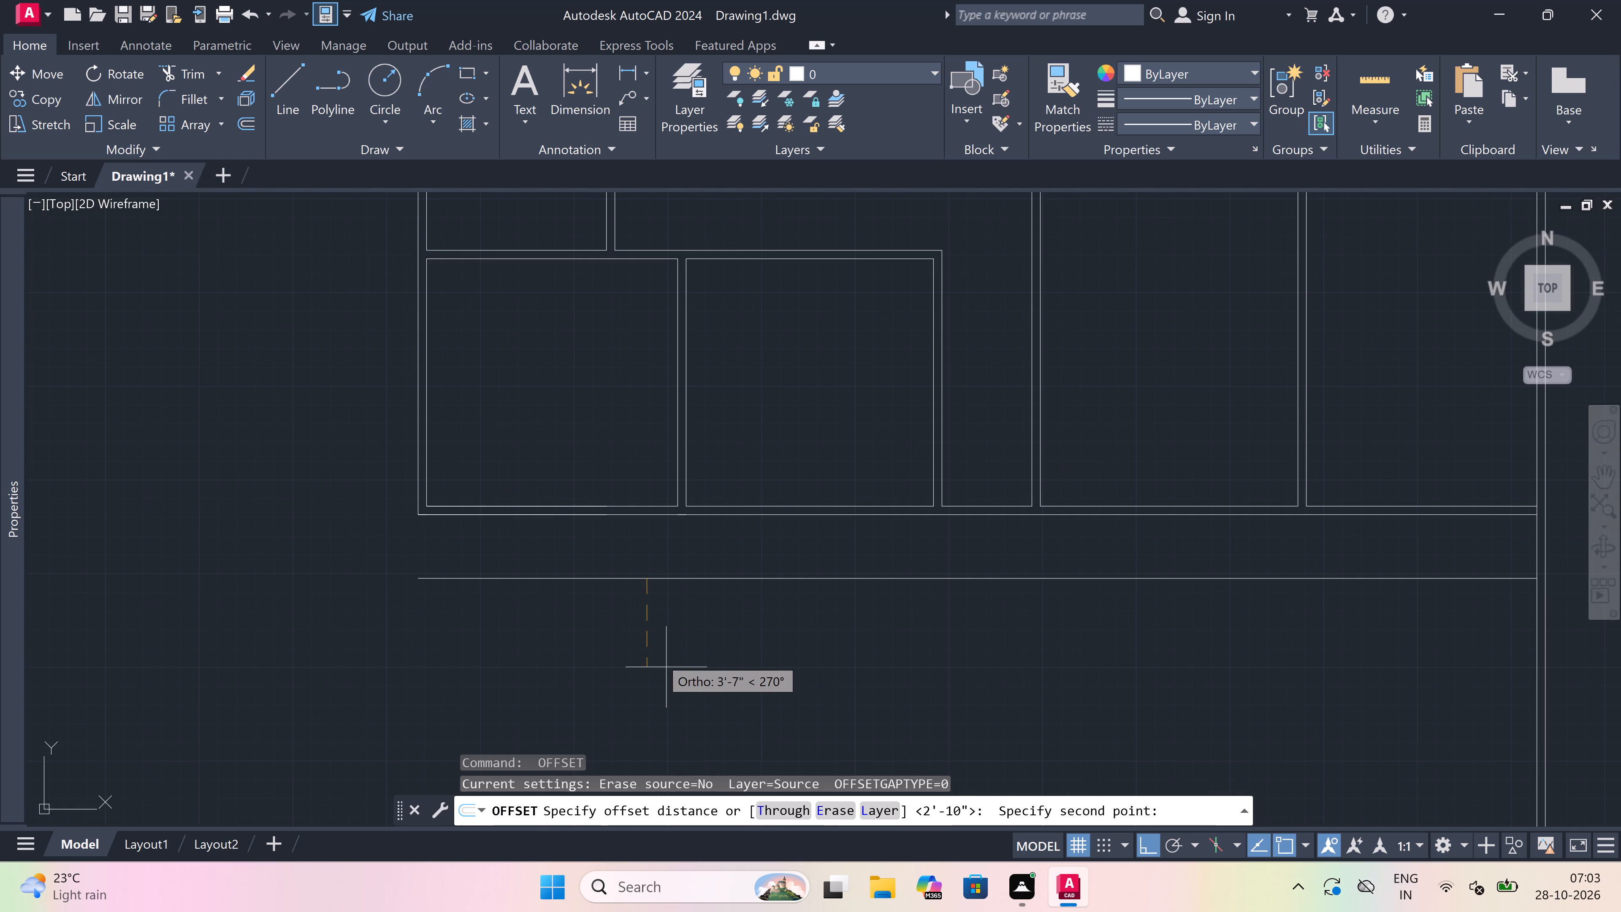
pyautogui.write('4.5')
pyautogui.write('"')
pyautogui.press('space')
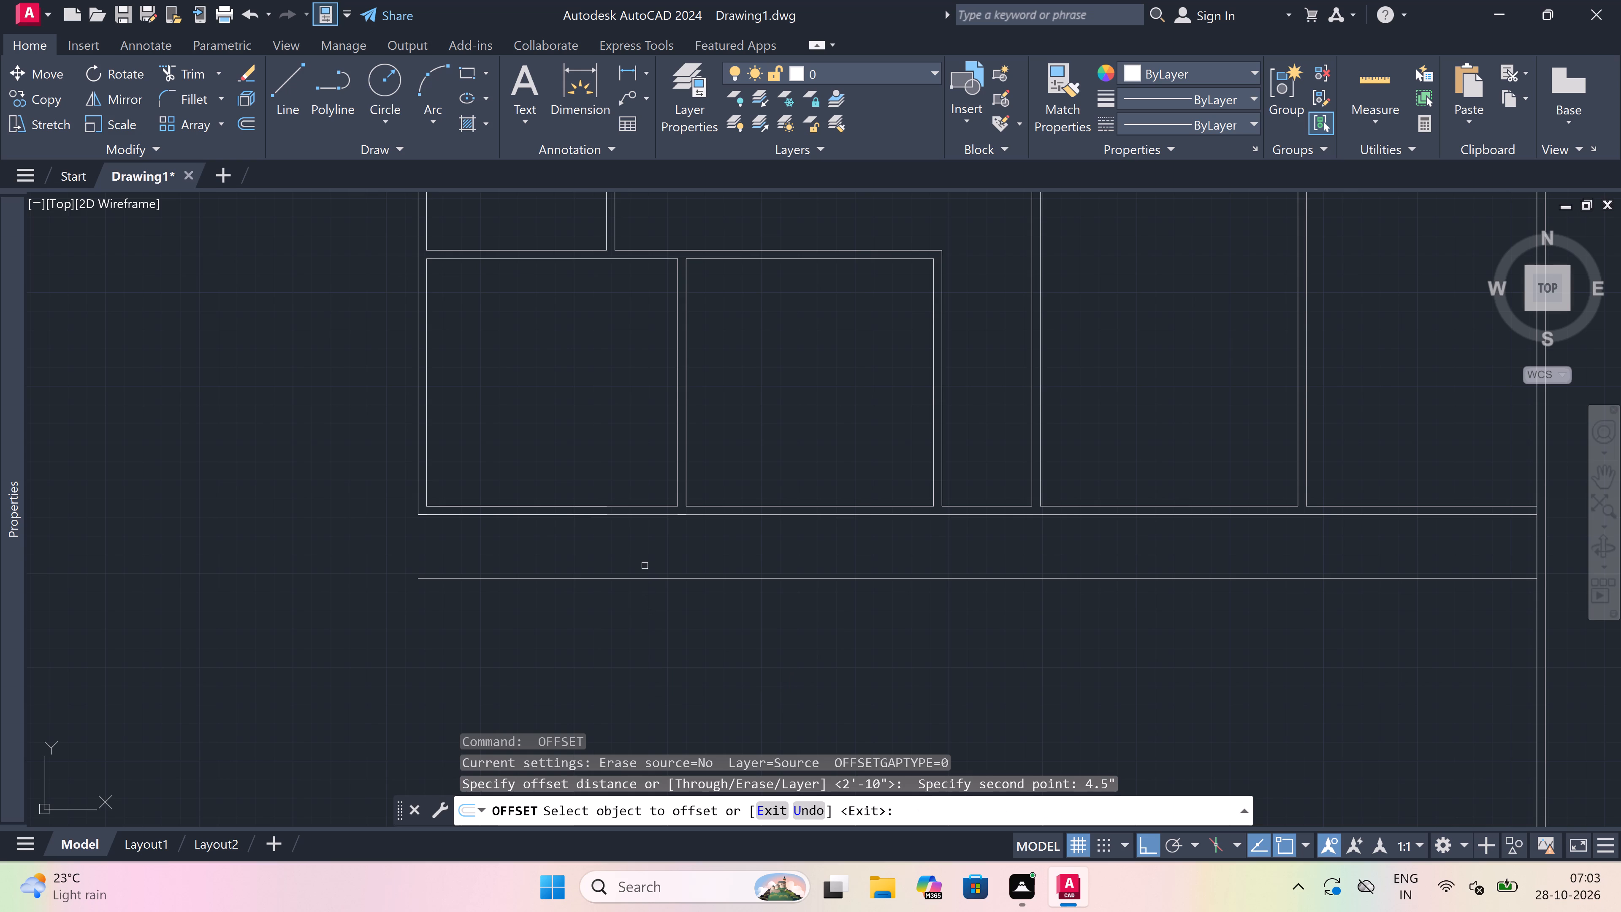
pyautogui.moveTo(639, 578); pyautogui.dragTo(640, 651)
pyautogui.click(641, 659)
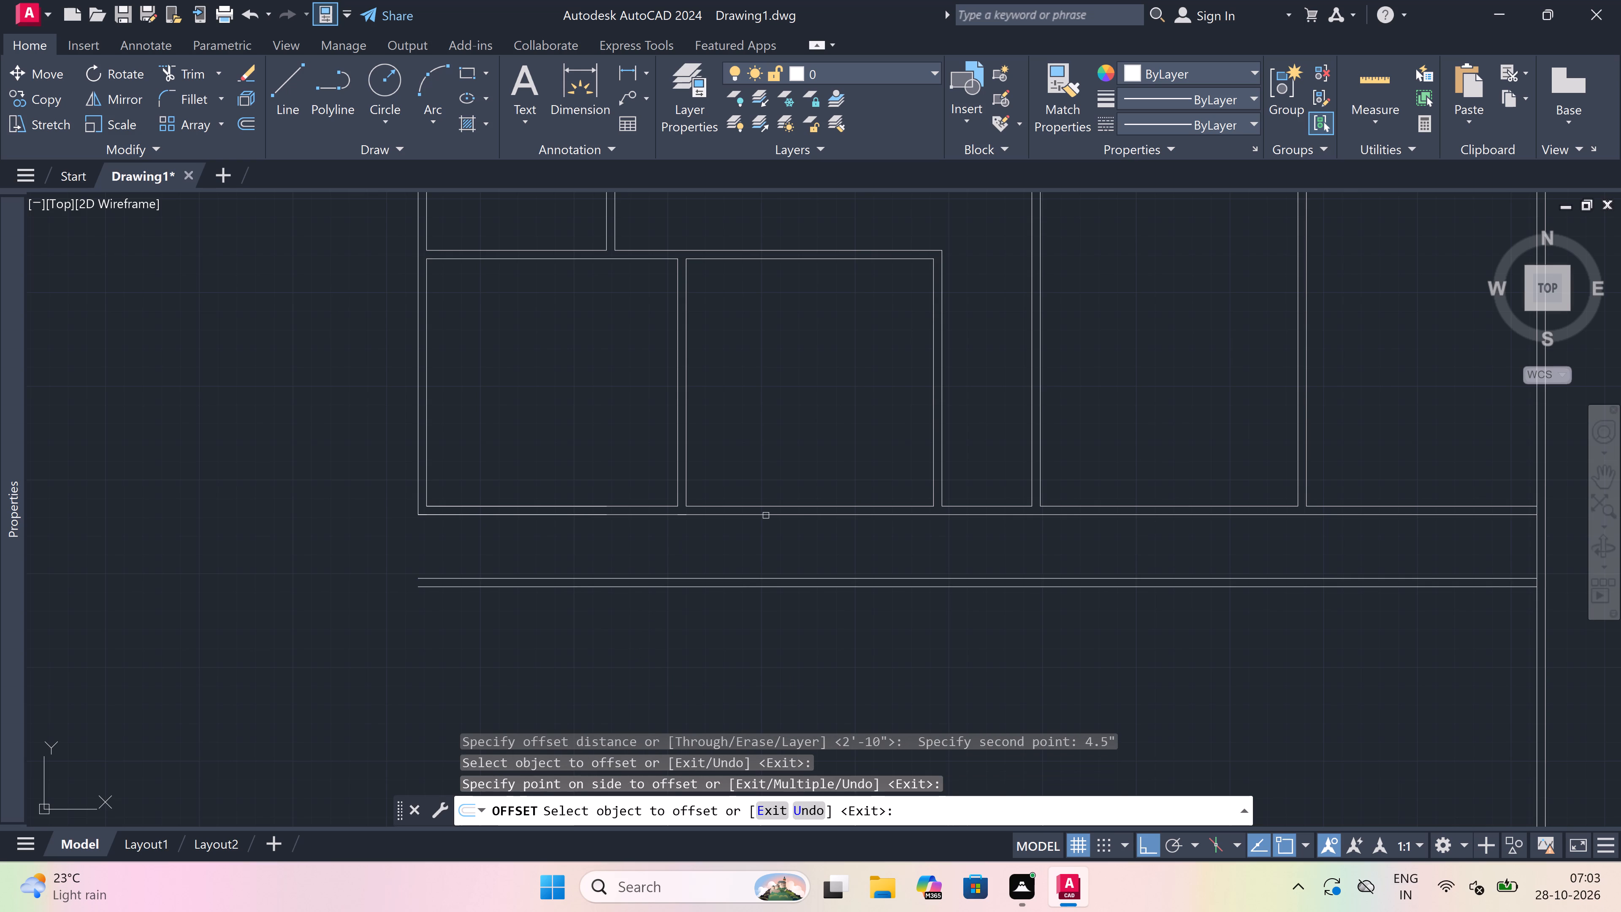
pyautogui.press('Escape')
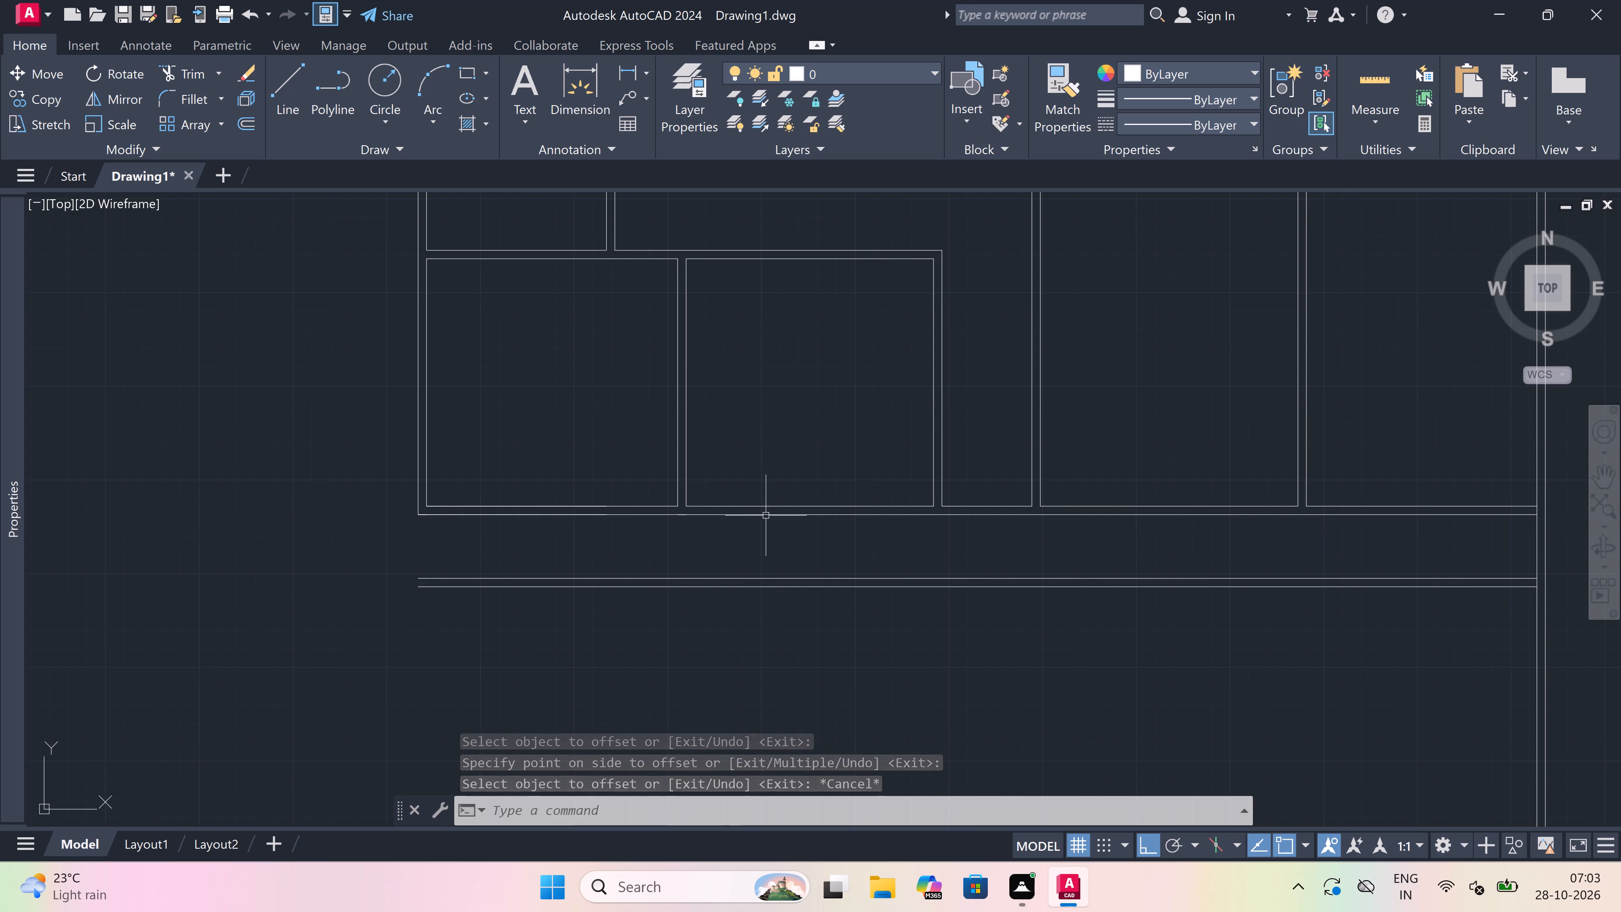
# Offset the lower face of the new horizontal wall 12' downward.
pyautogui.press('space')
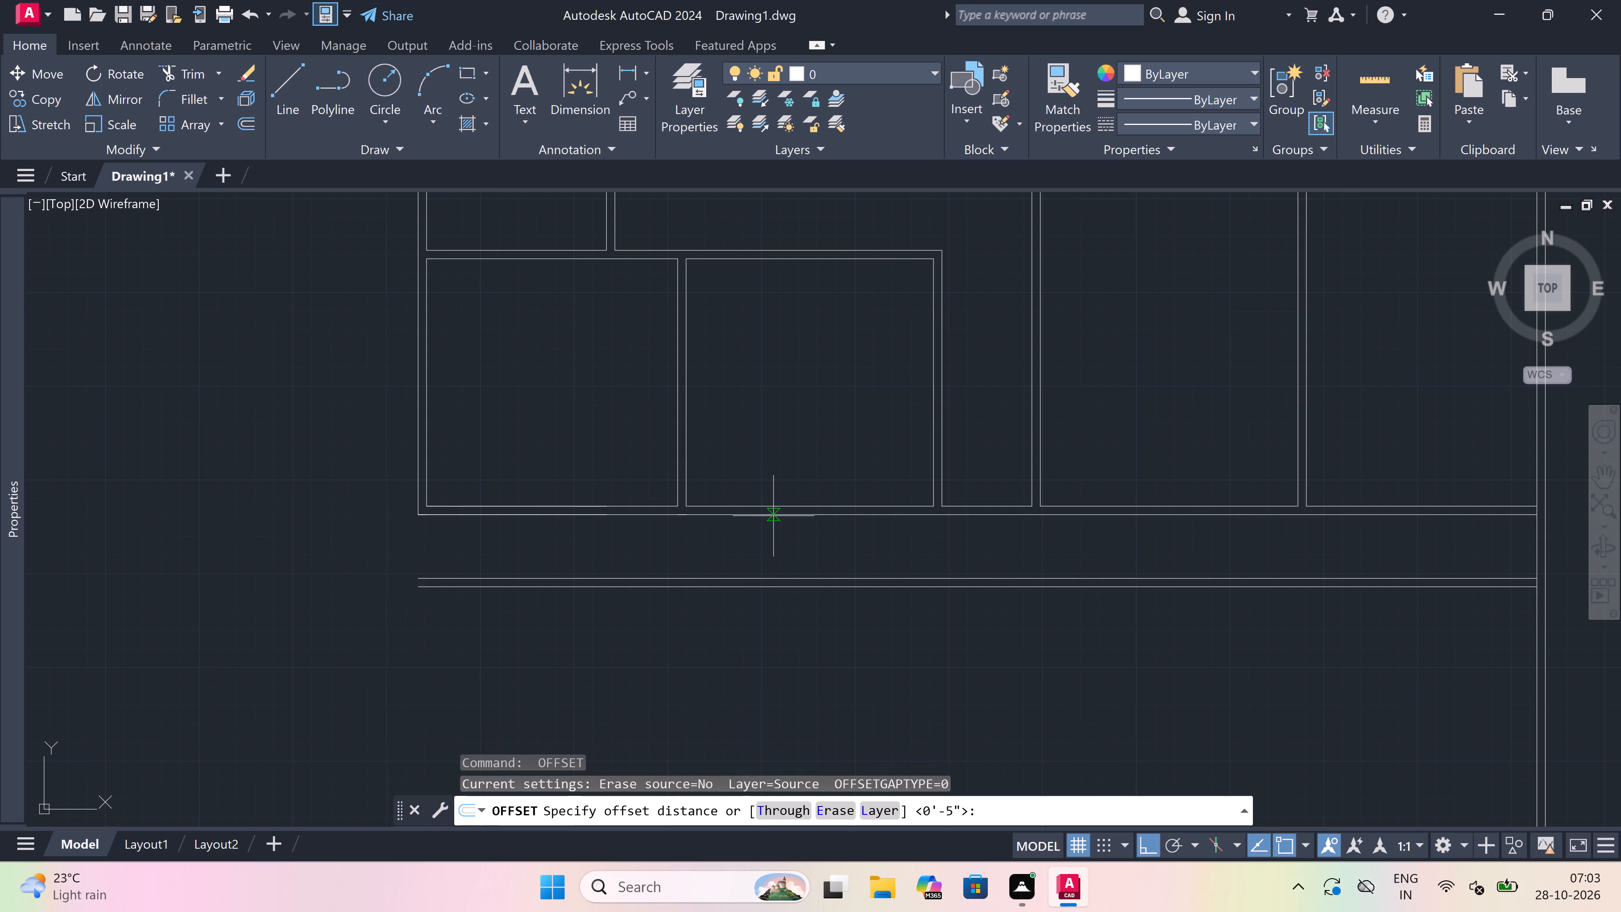
pyautogui.scroll(-2, 773, 516)
pyautogui.scroll(1, 773, 516)
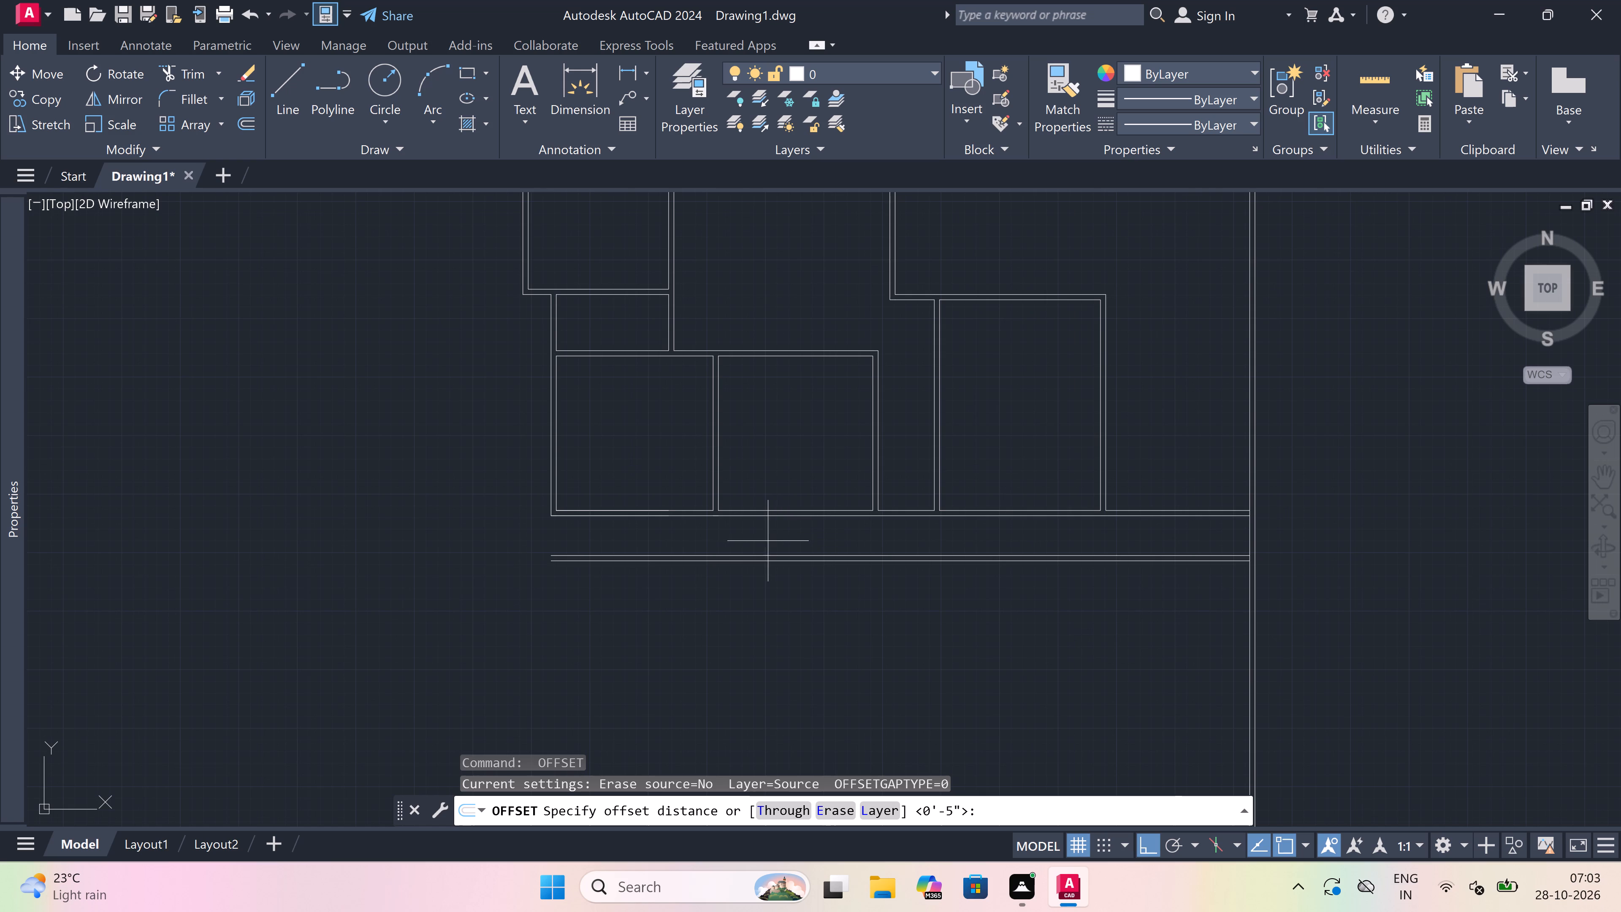
pyautogui.scroll(2, 756, 561)
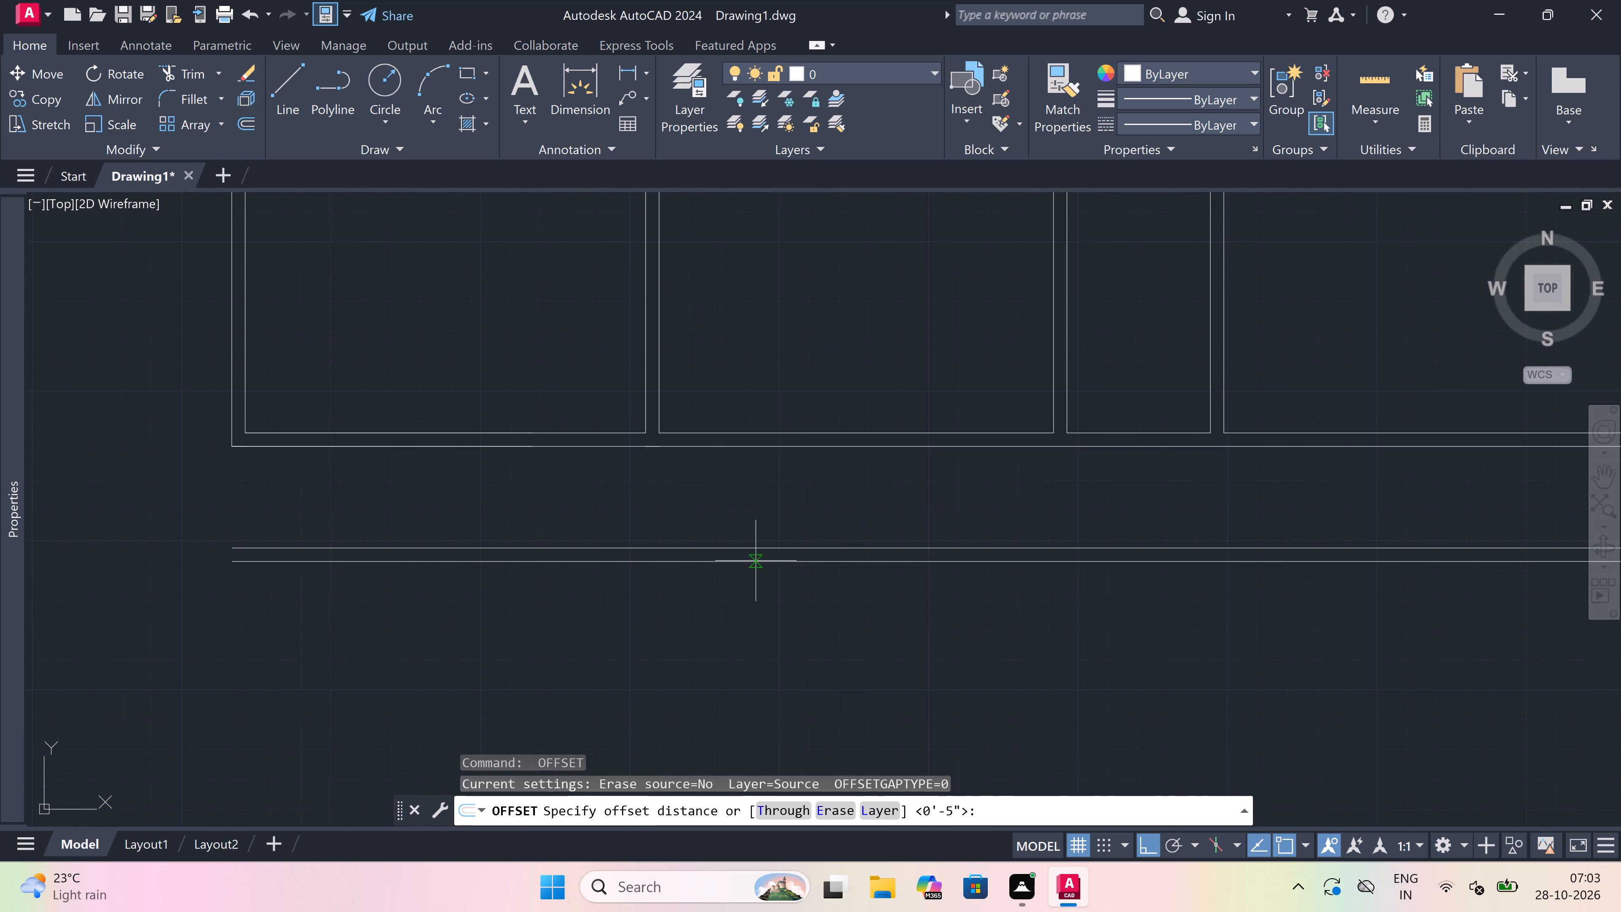
pyautogui.moveTo(756, 560); pyautogui.dragTo(756, 566)
pyautogui.scroll(-2, 723, 638)
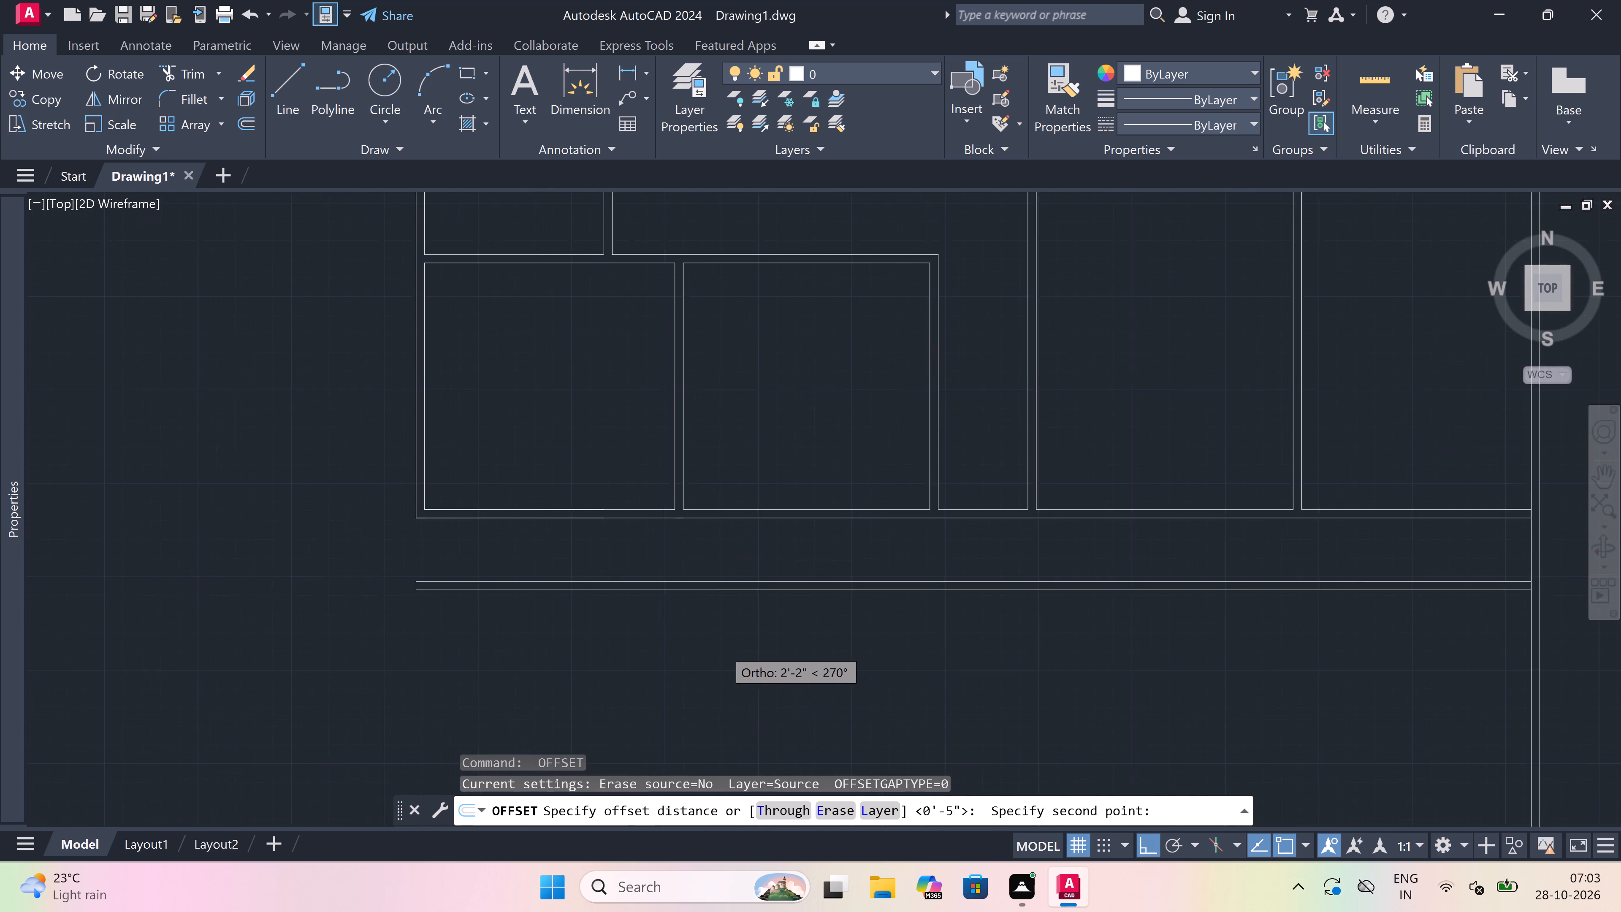
pyautogui.scroll(1, 736, 719)
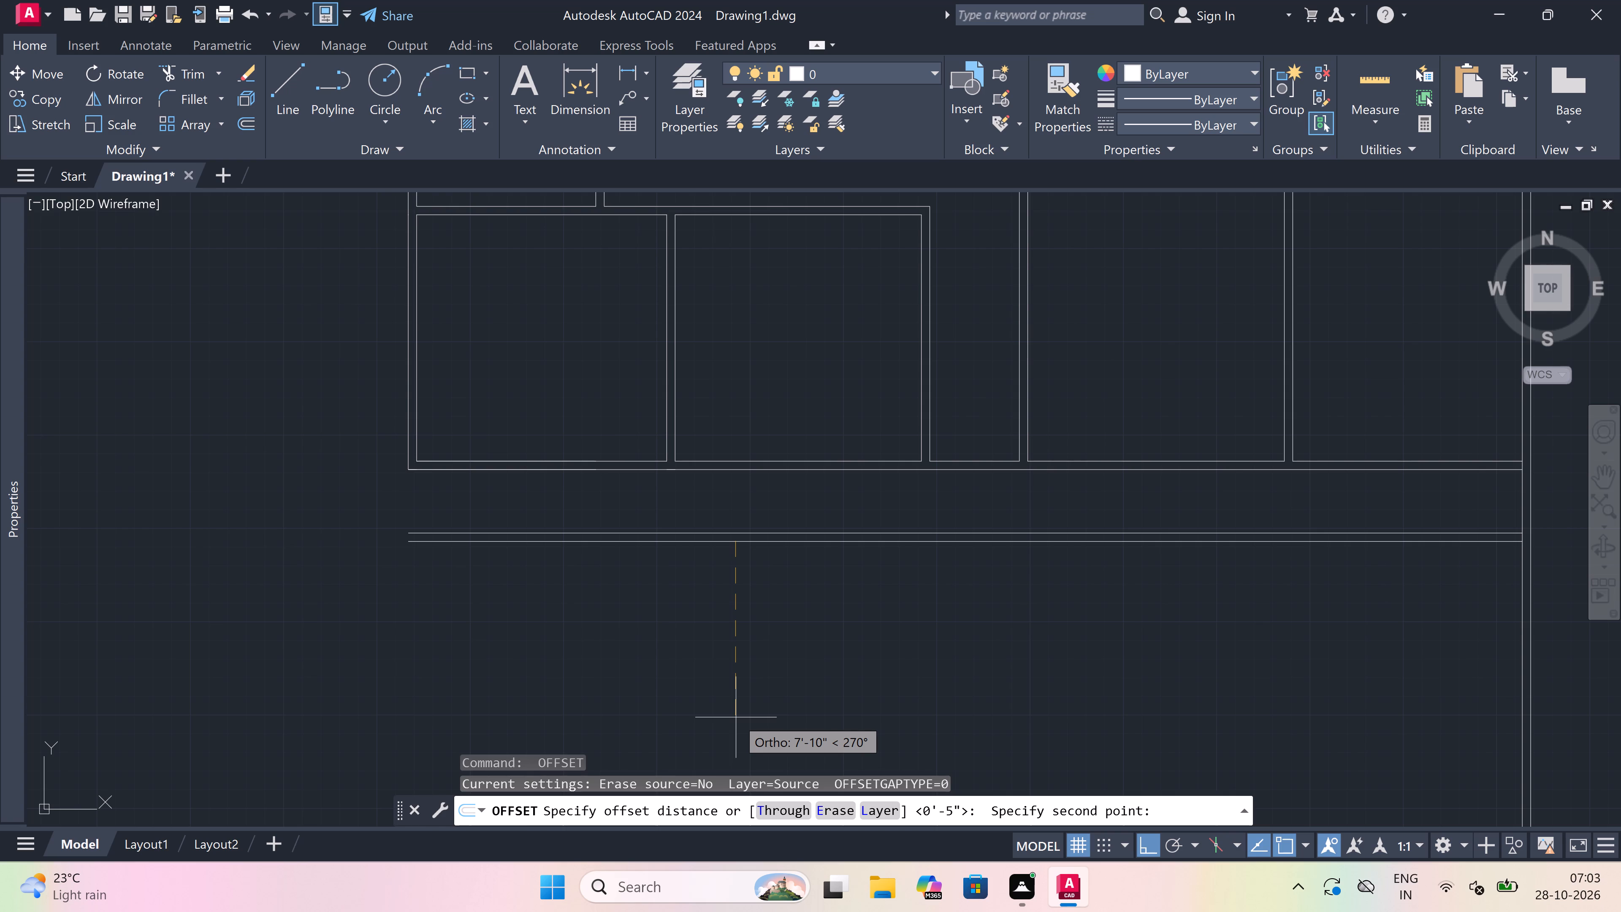
pyautogui.write('12')
pyautogui.write("'")
pyautogui.press('space')
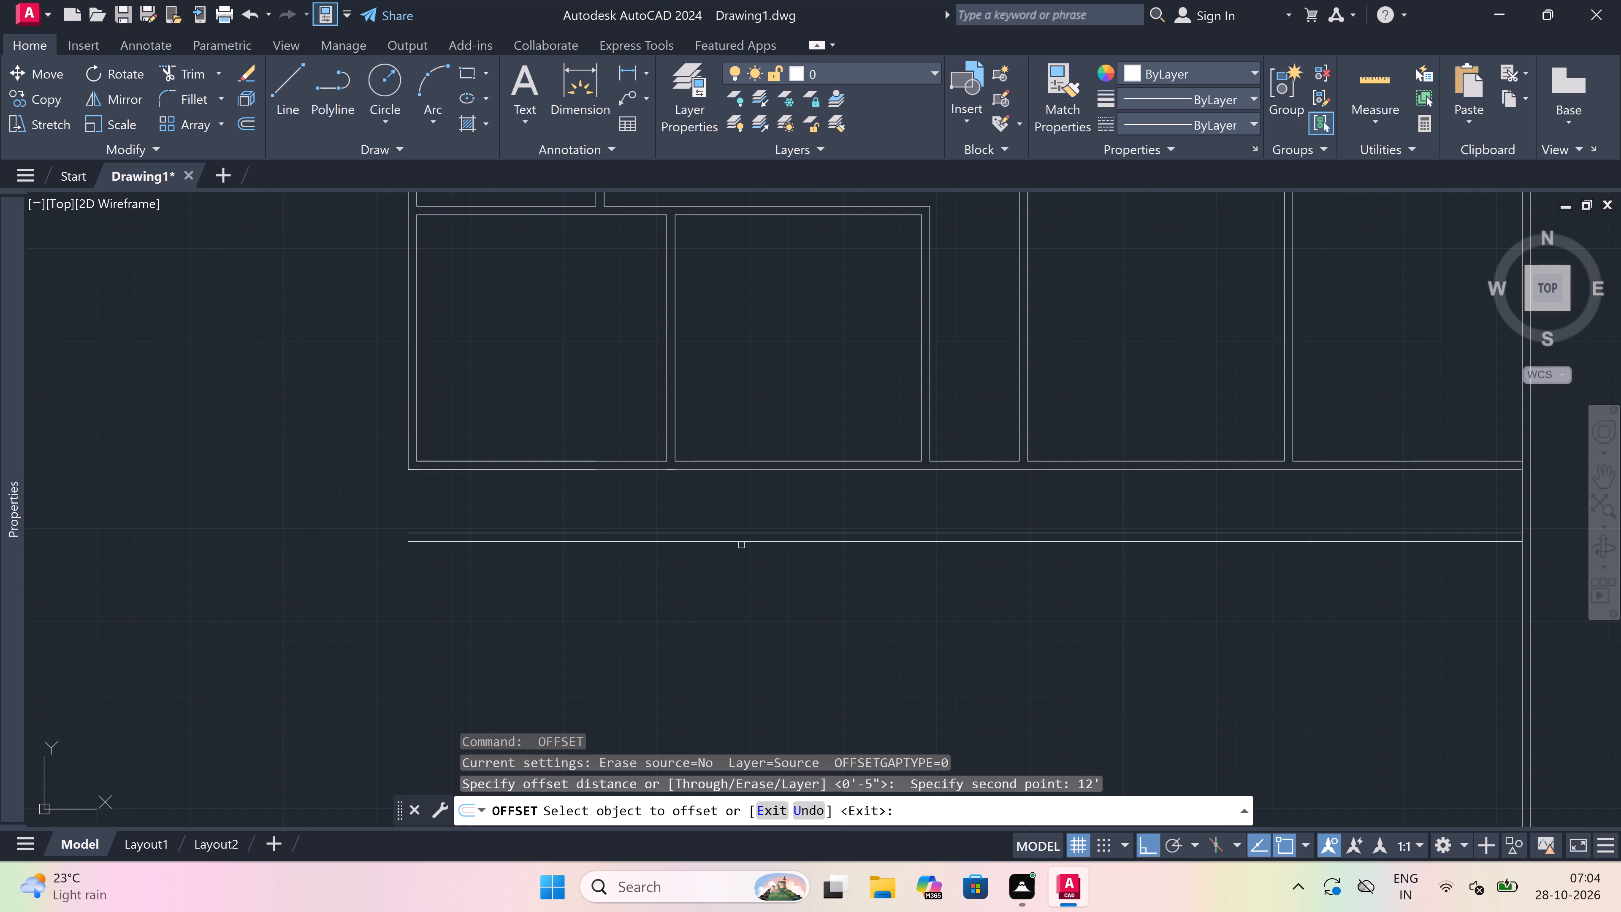
pyautogui.click(741, 541)
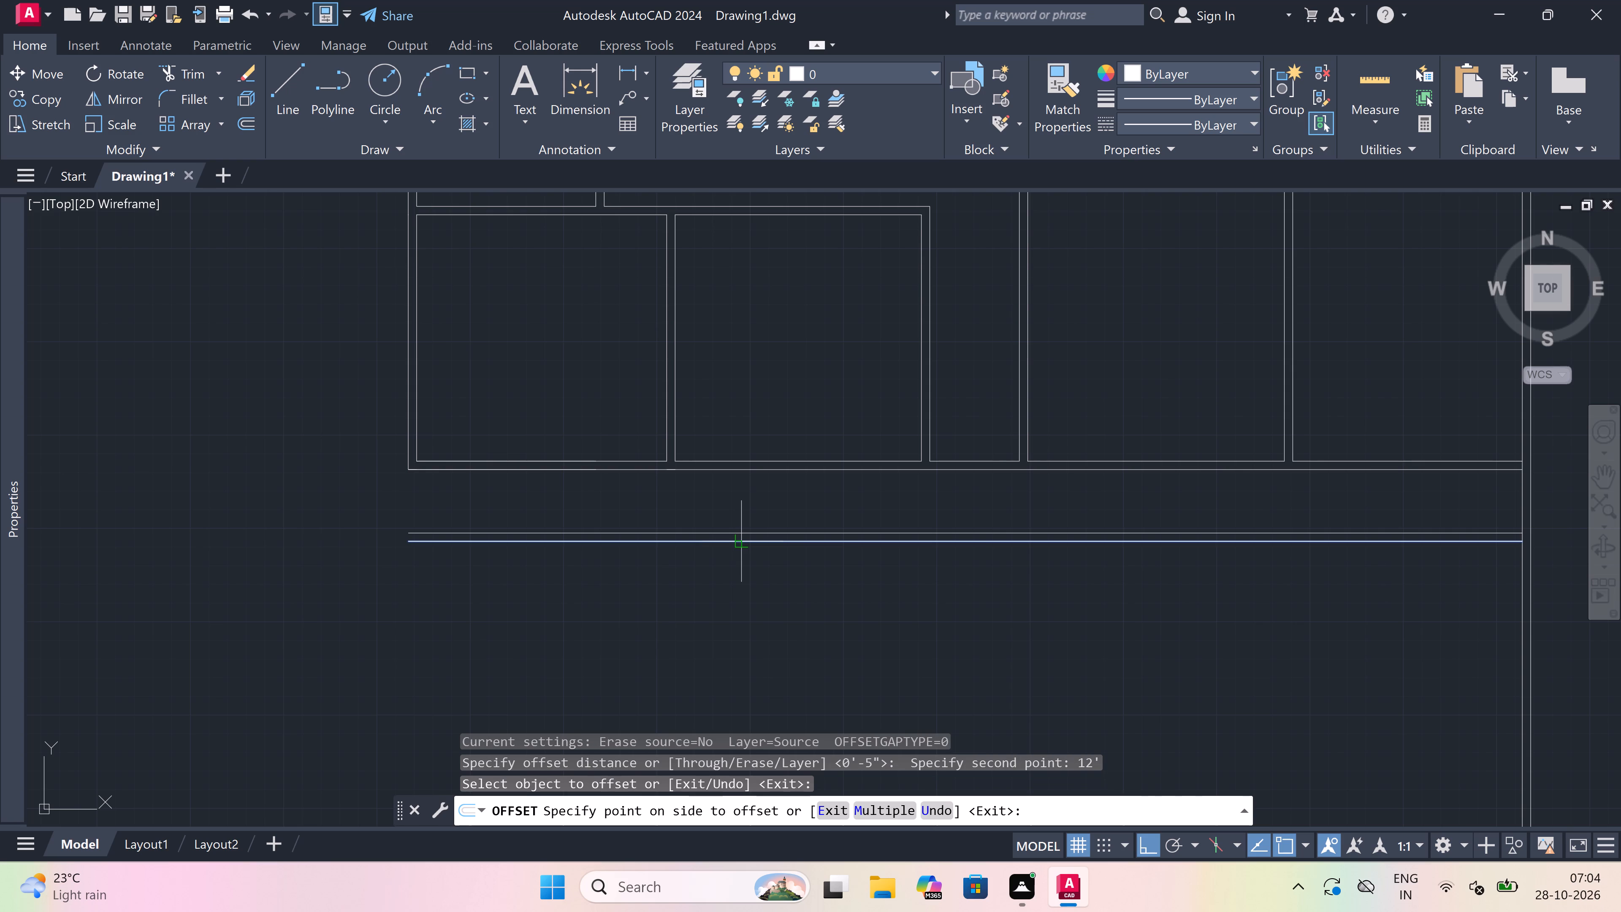
pyautogui.click(735, 631)
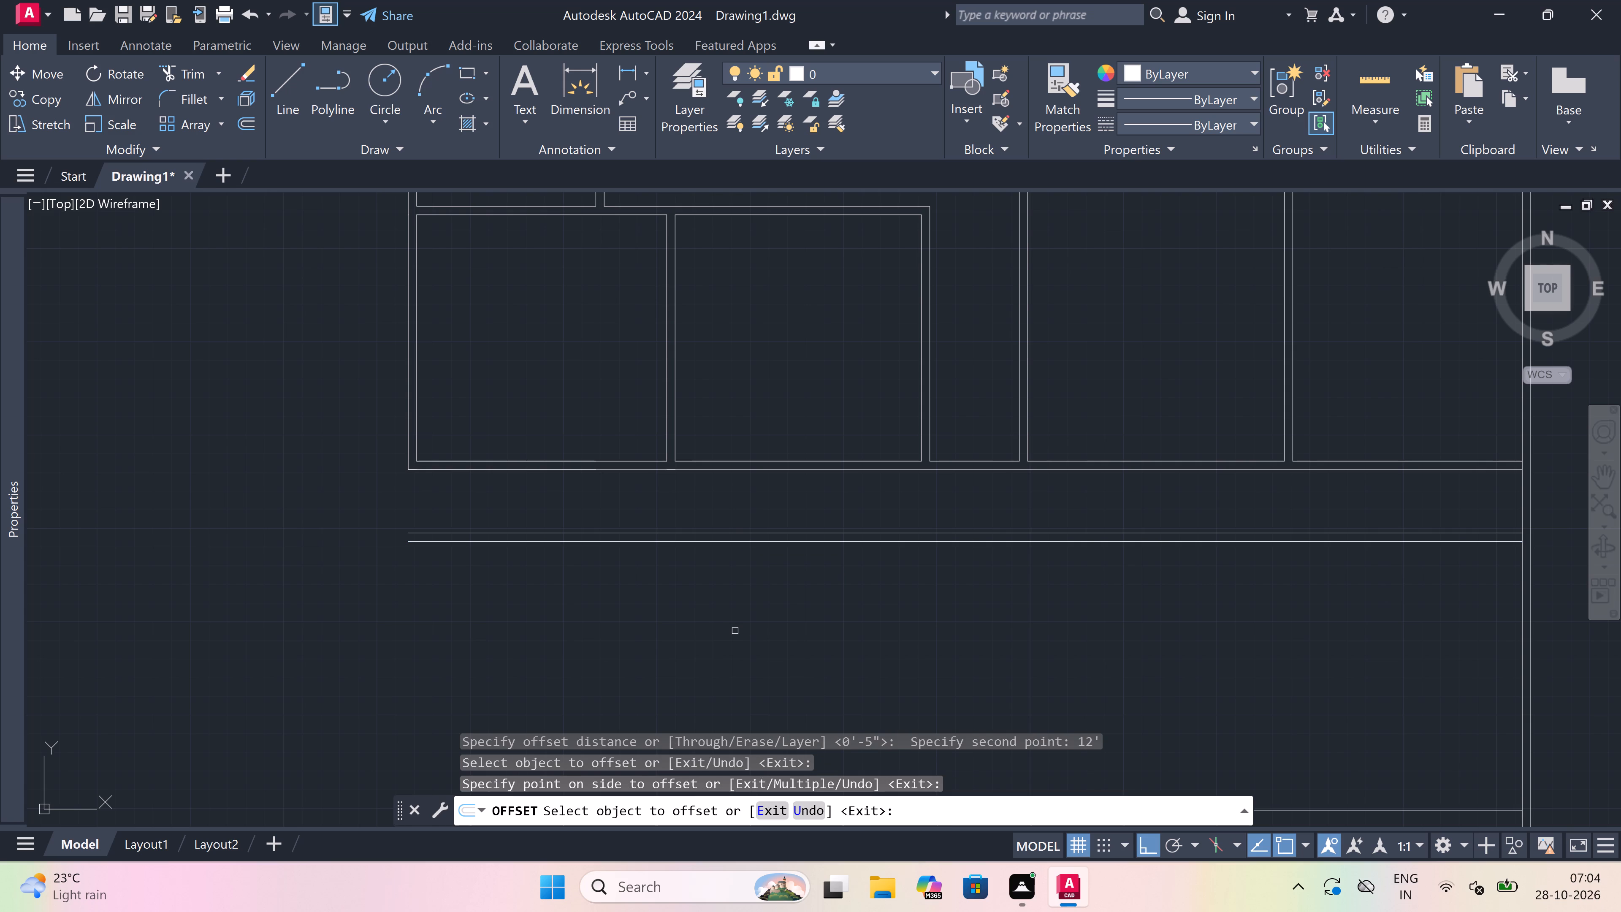
pyautogui.press('Escape')
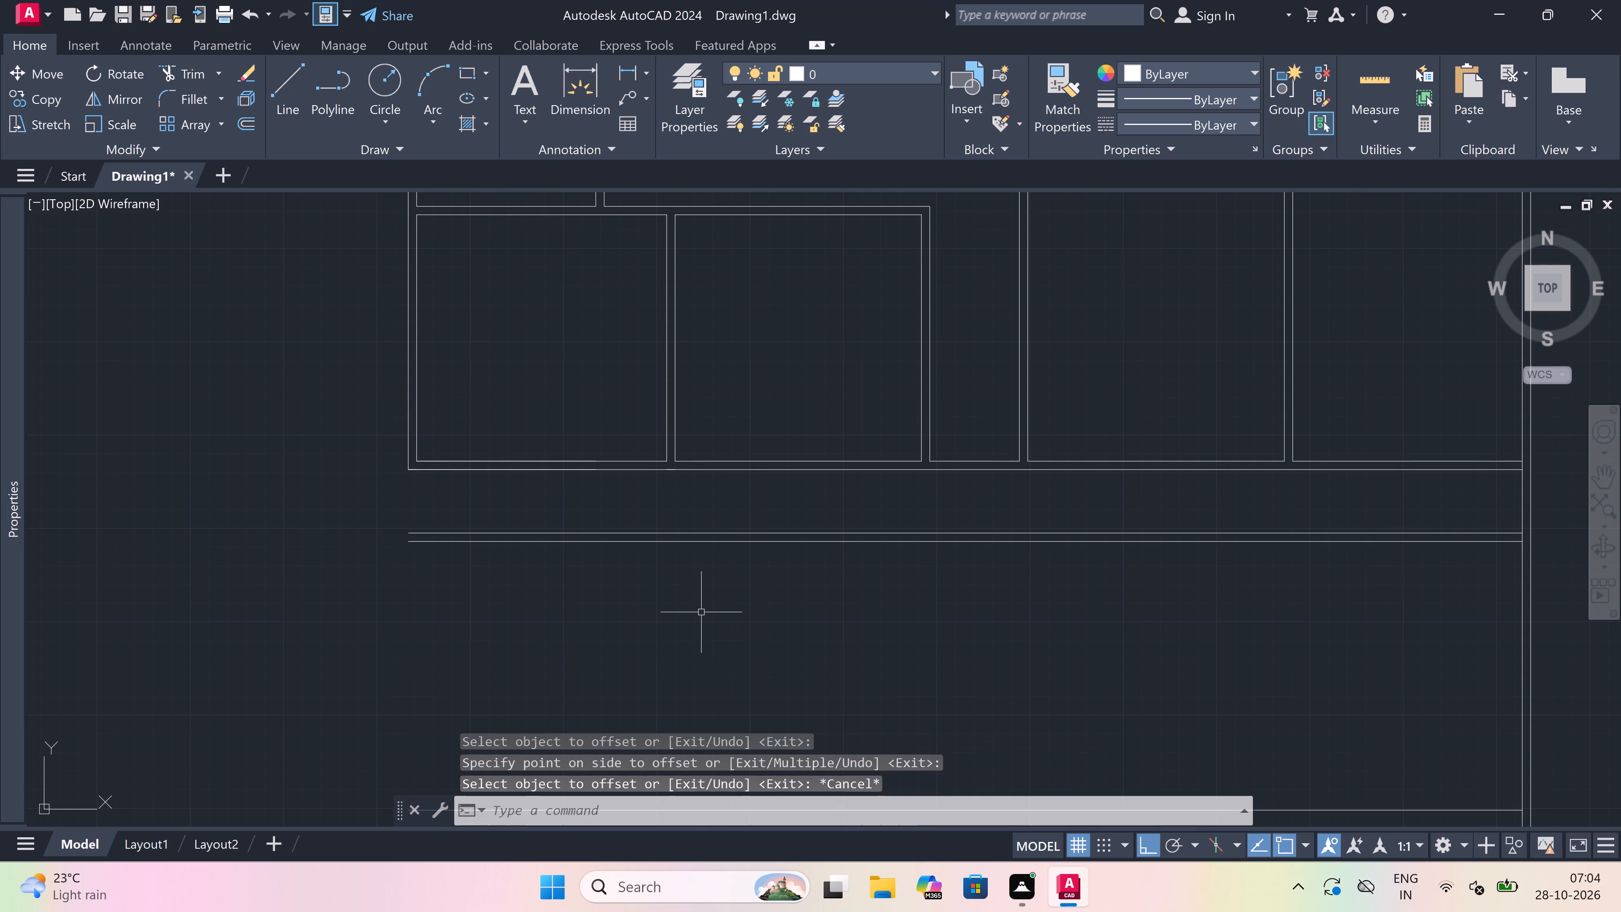
# Draw a vertical line from the upper-left room's lower-left outer corner straight down, well past the lowest horizontal line.
pyautogui.scroll(-4, 699, 611)
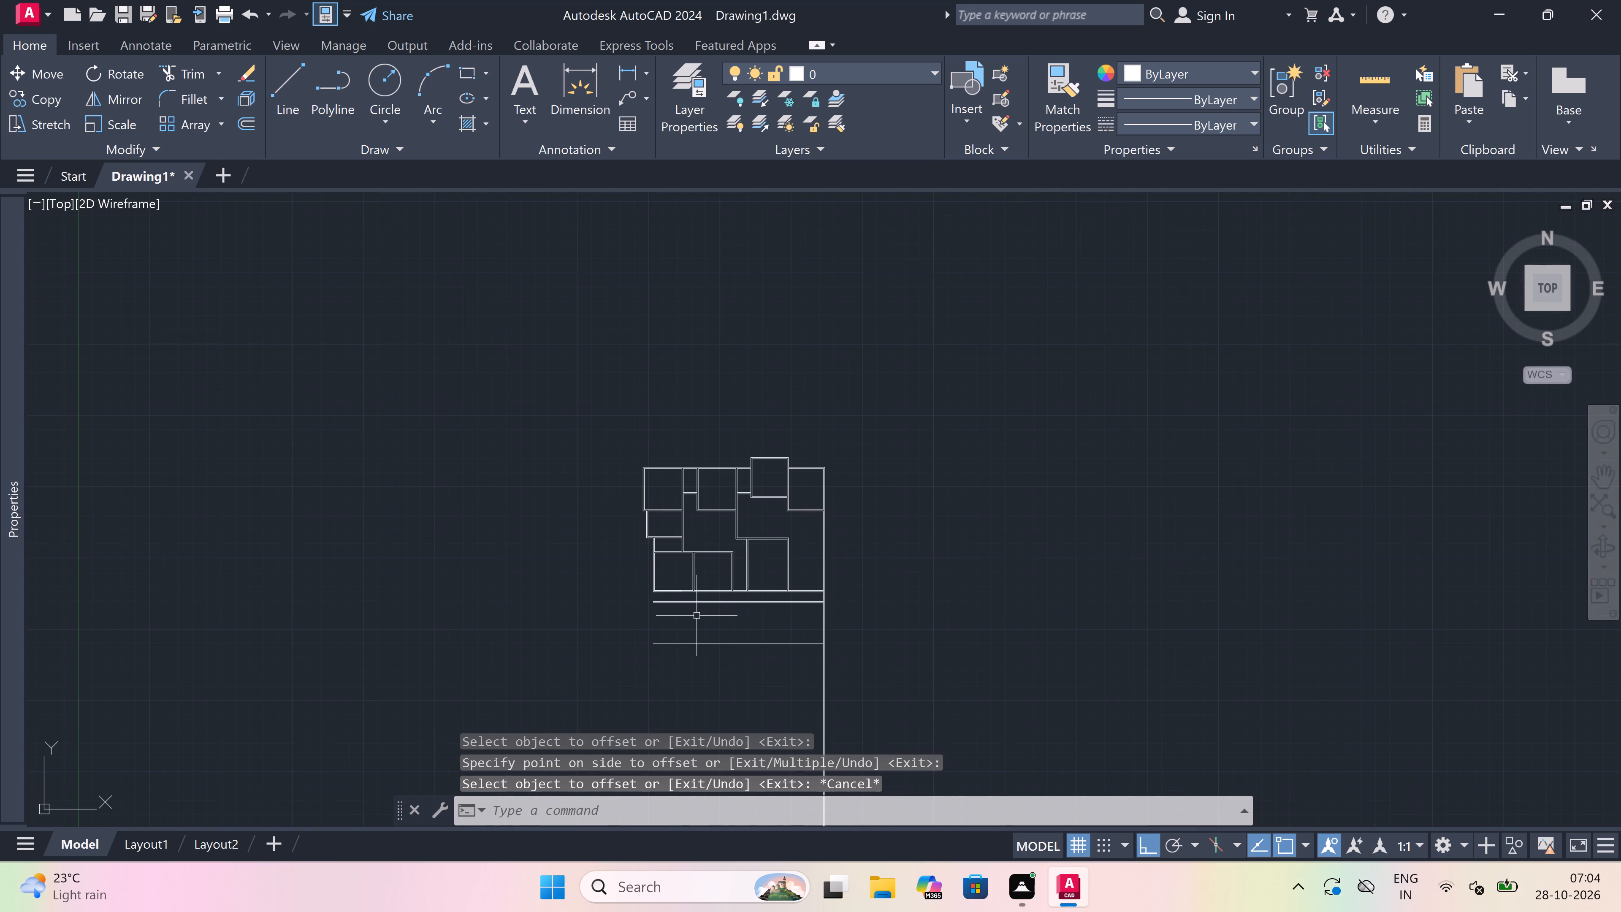
pyautogui.scroll(2, 686, 628)
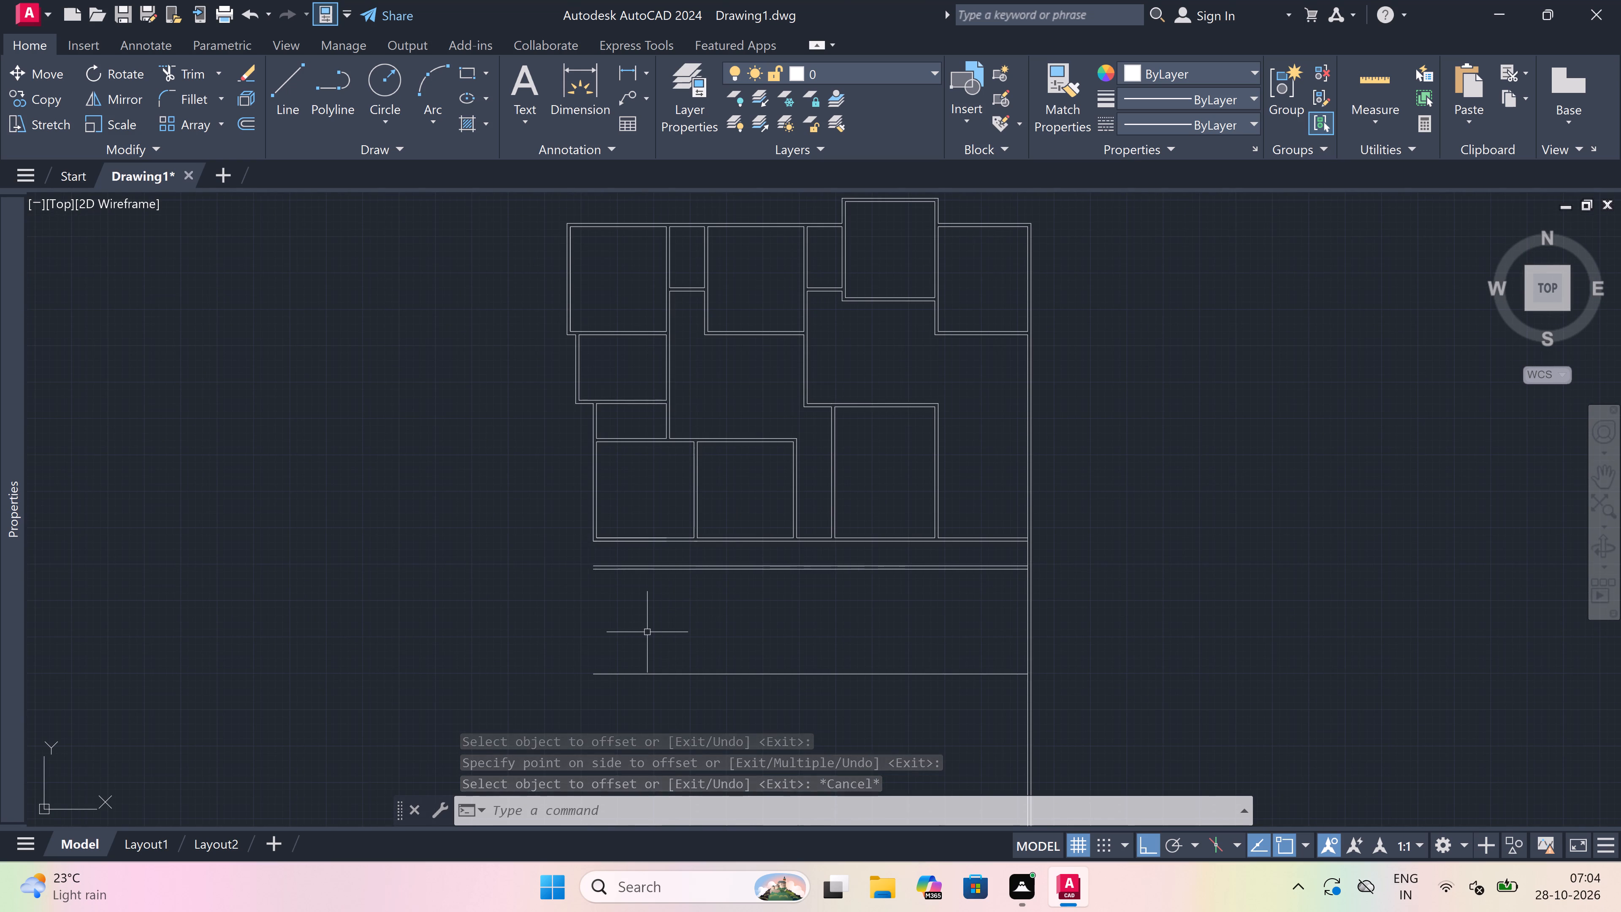
pyautogui.scroll(-2, 645, 620)
pyautogui.scroll(2, 639, 622)
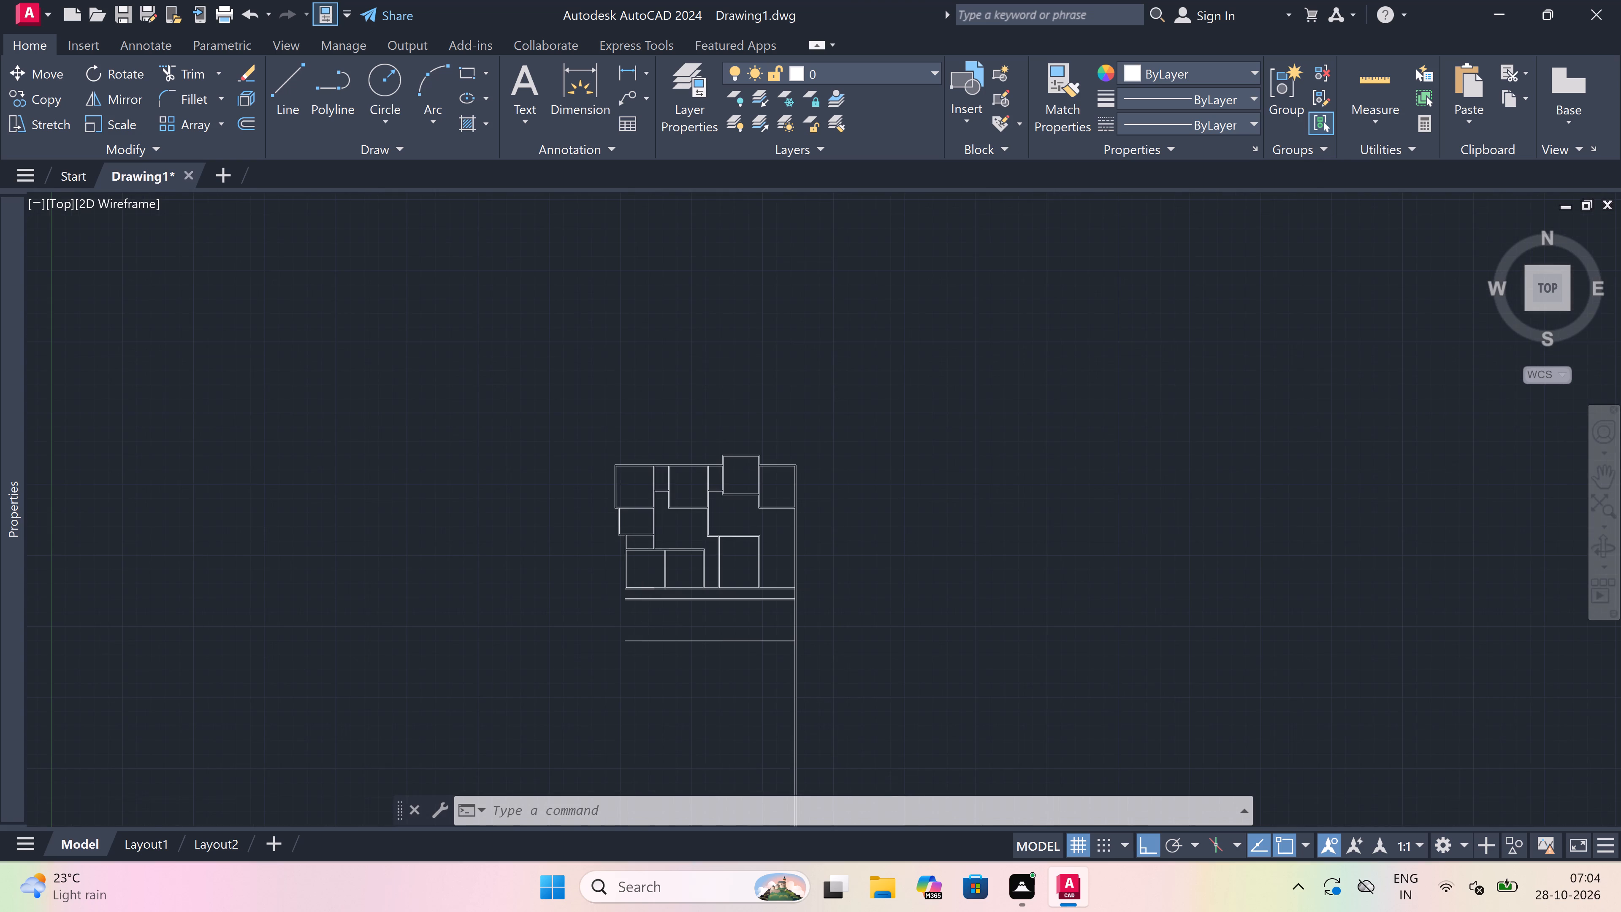
pyautogui.press('l')
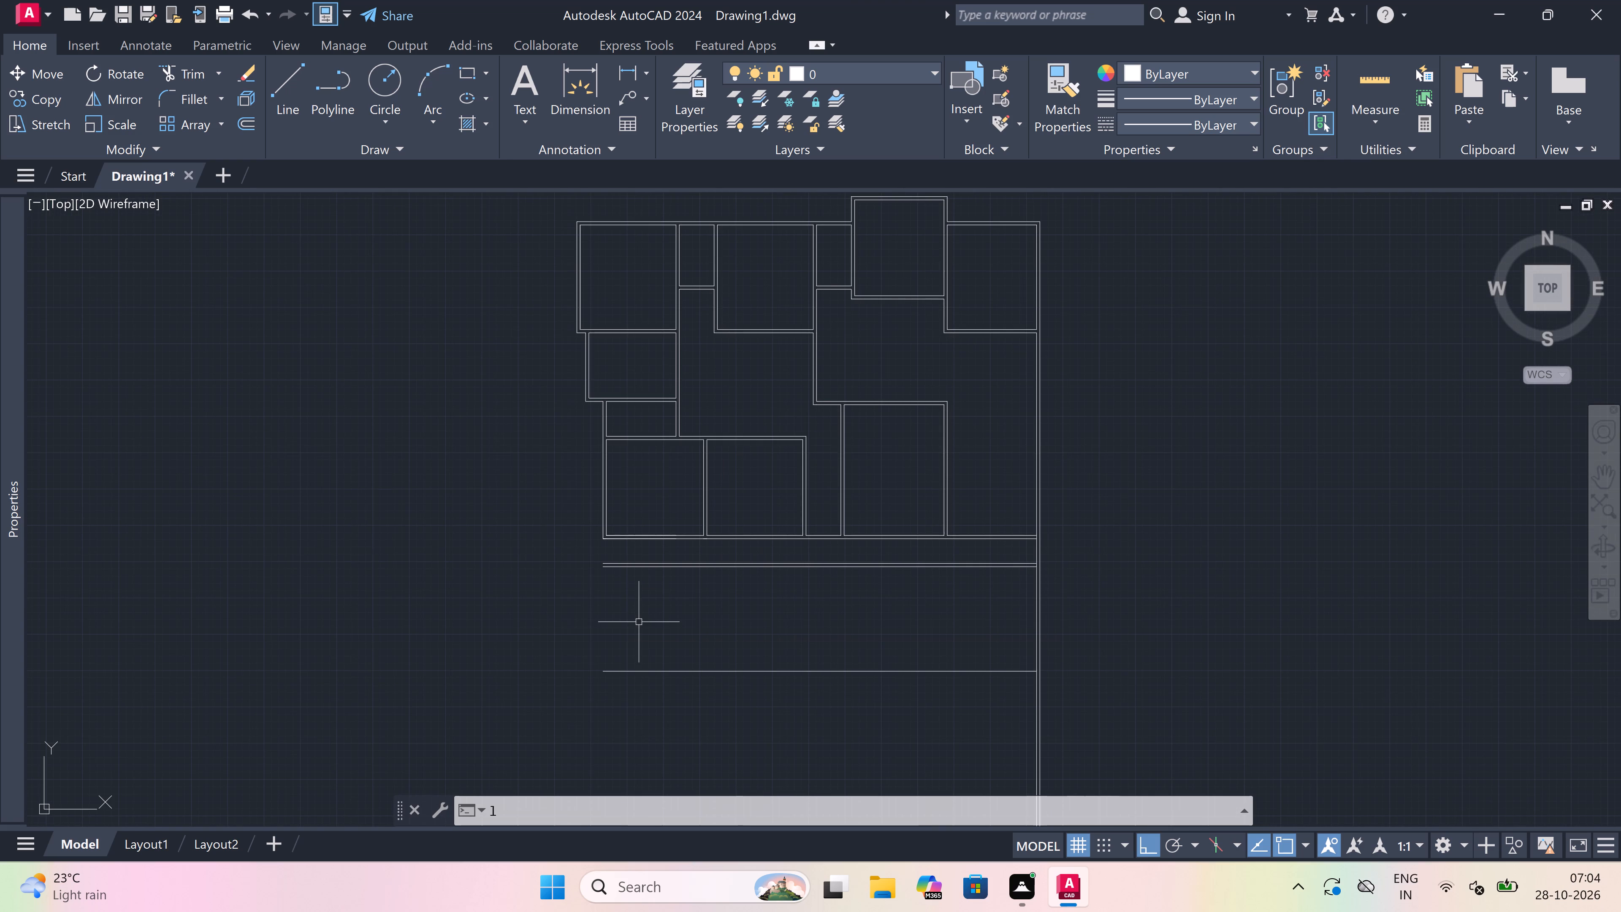
pyautogui.press('space')
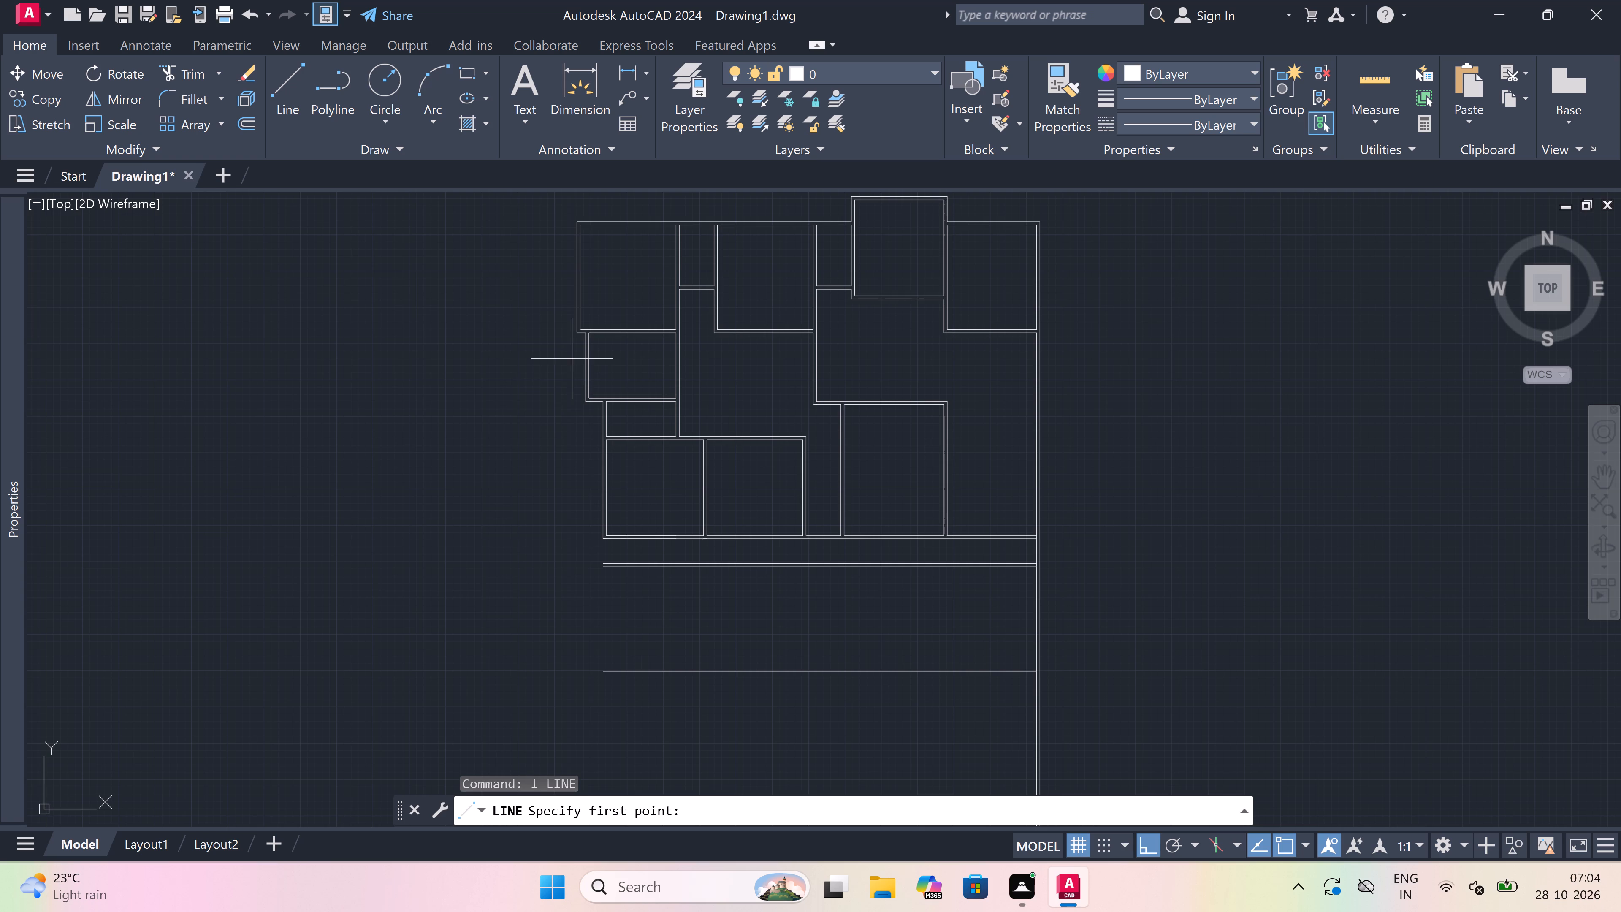
pyautogui.click(576, 335)
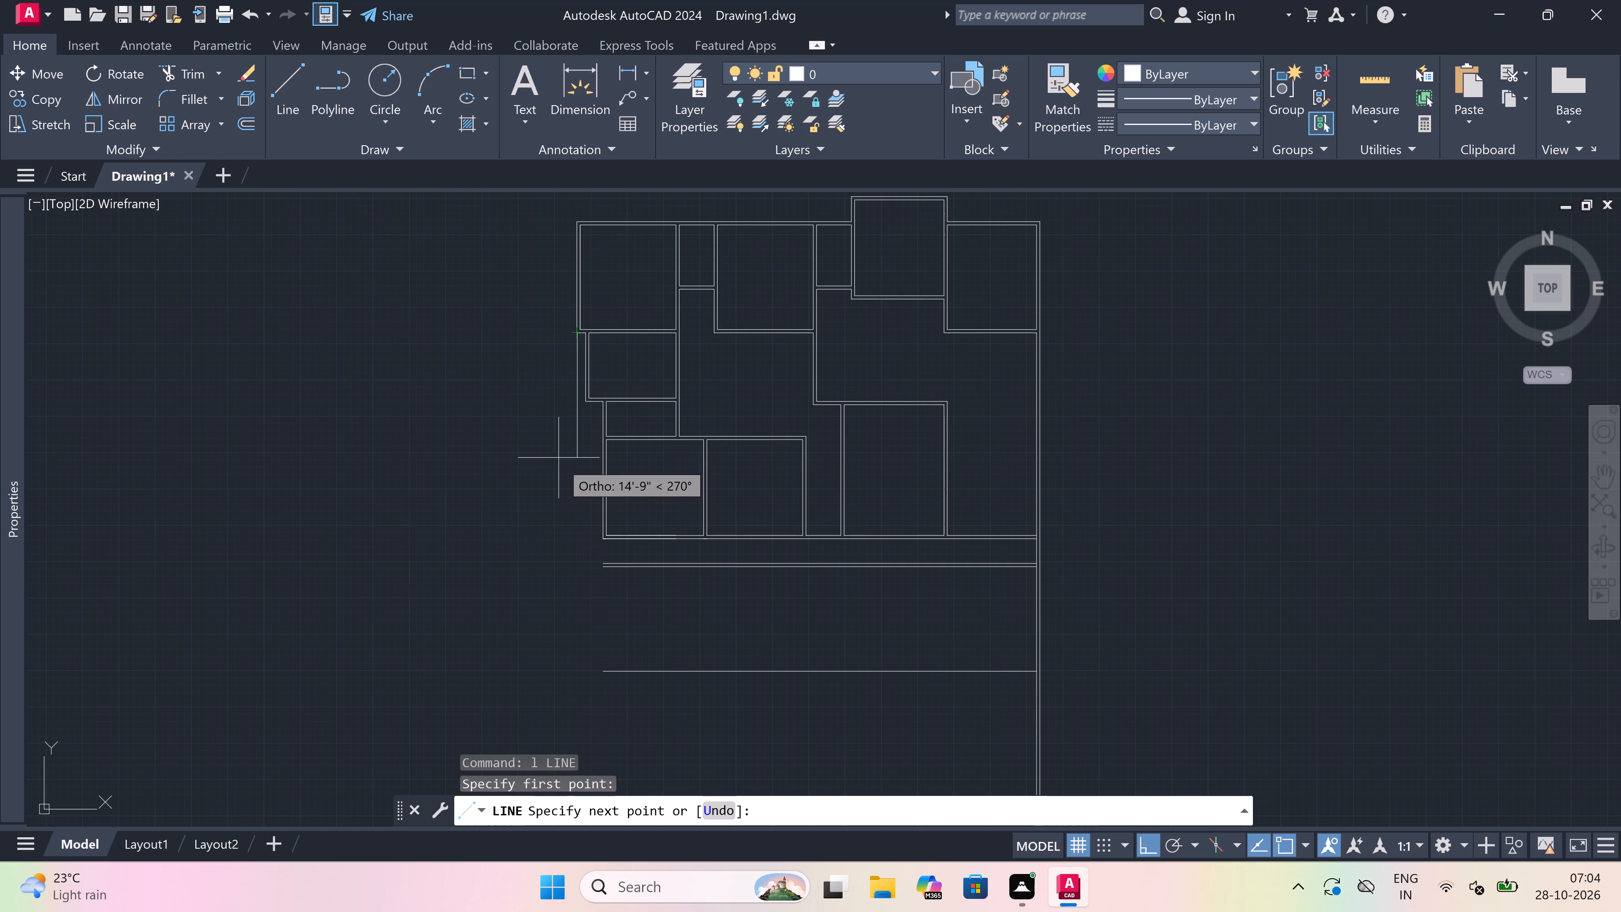
pyautogui.scroll(-4, 561, 460)
pyautogui.scroll(2, 565, 562)
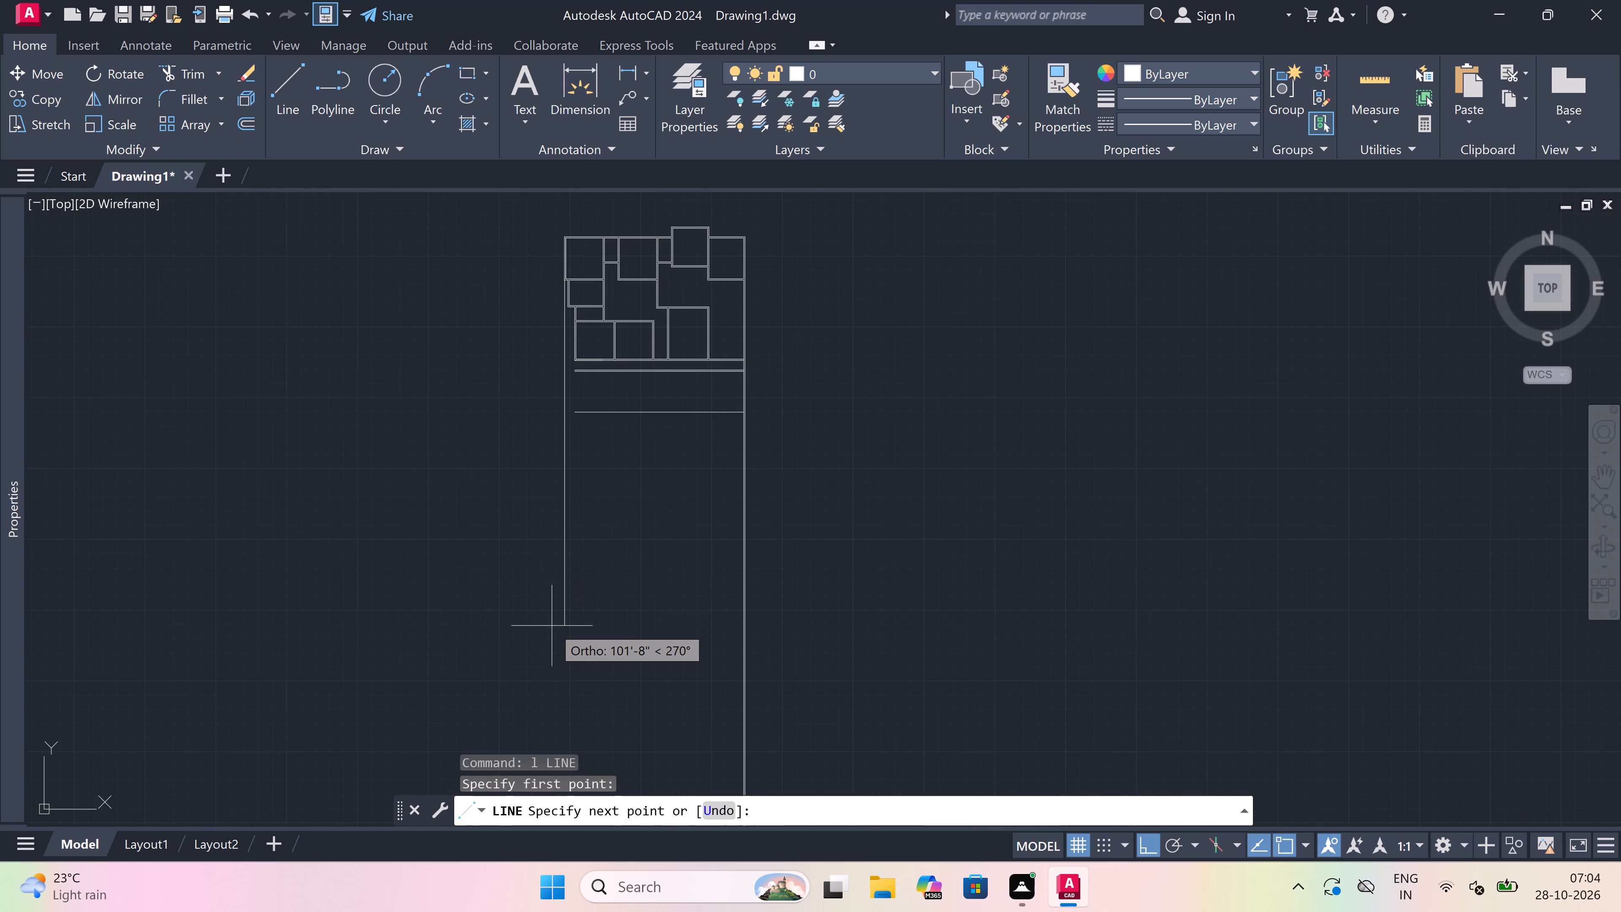
pyautogui.click(555, 564)
pyautogui.press('Escape')
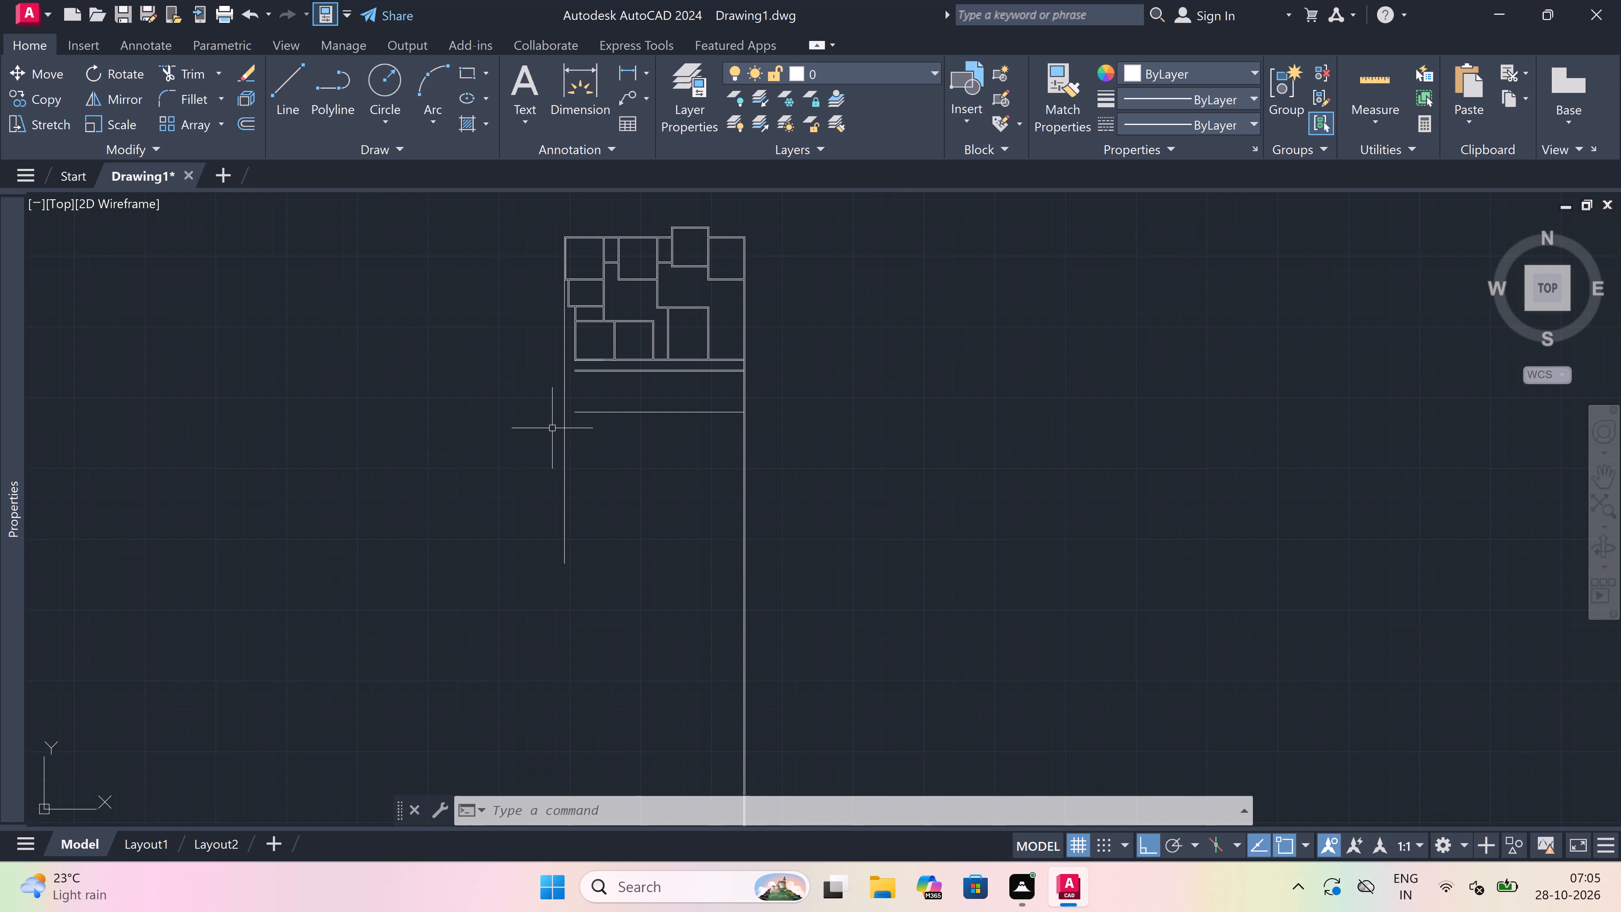
# Erase the inner line along the bottom wall of the lower-left room, keeping the shorter line that overlaps it.
pyautogui.scroll(-3, 547, 396)
pyautogui.scroll(3, 616, 384)
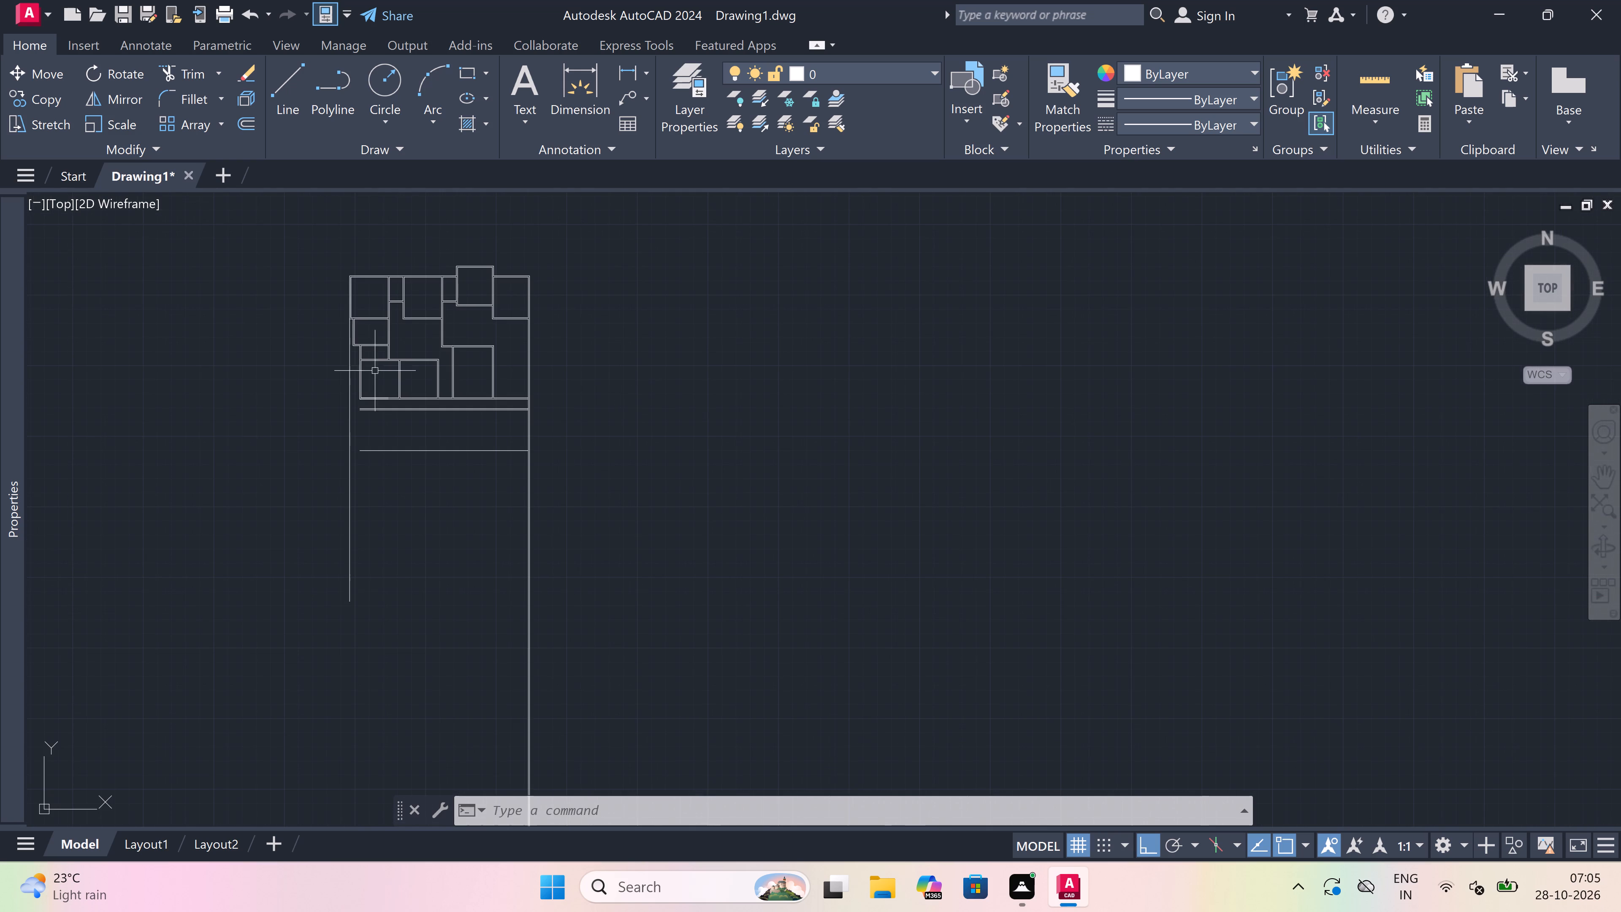
pyautogui.scroll(2, 329, 377)
pyautogui.scroll(1, 424, 391)
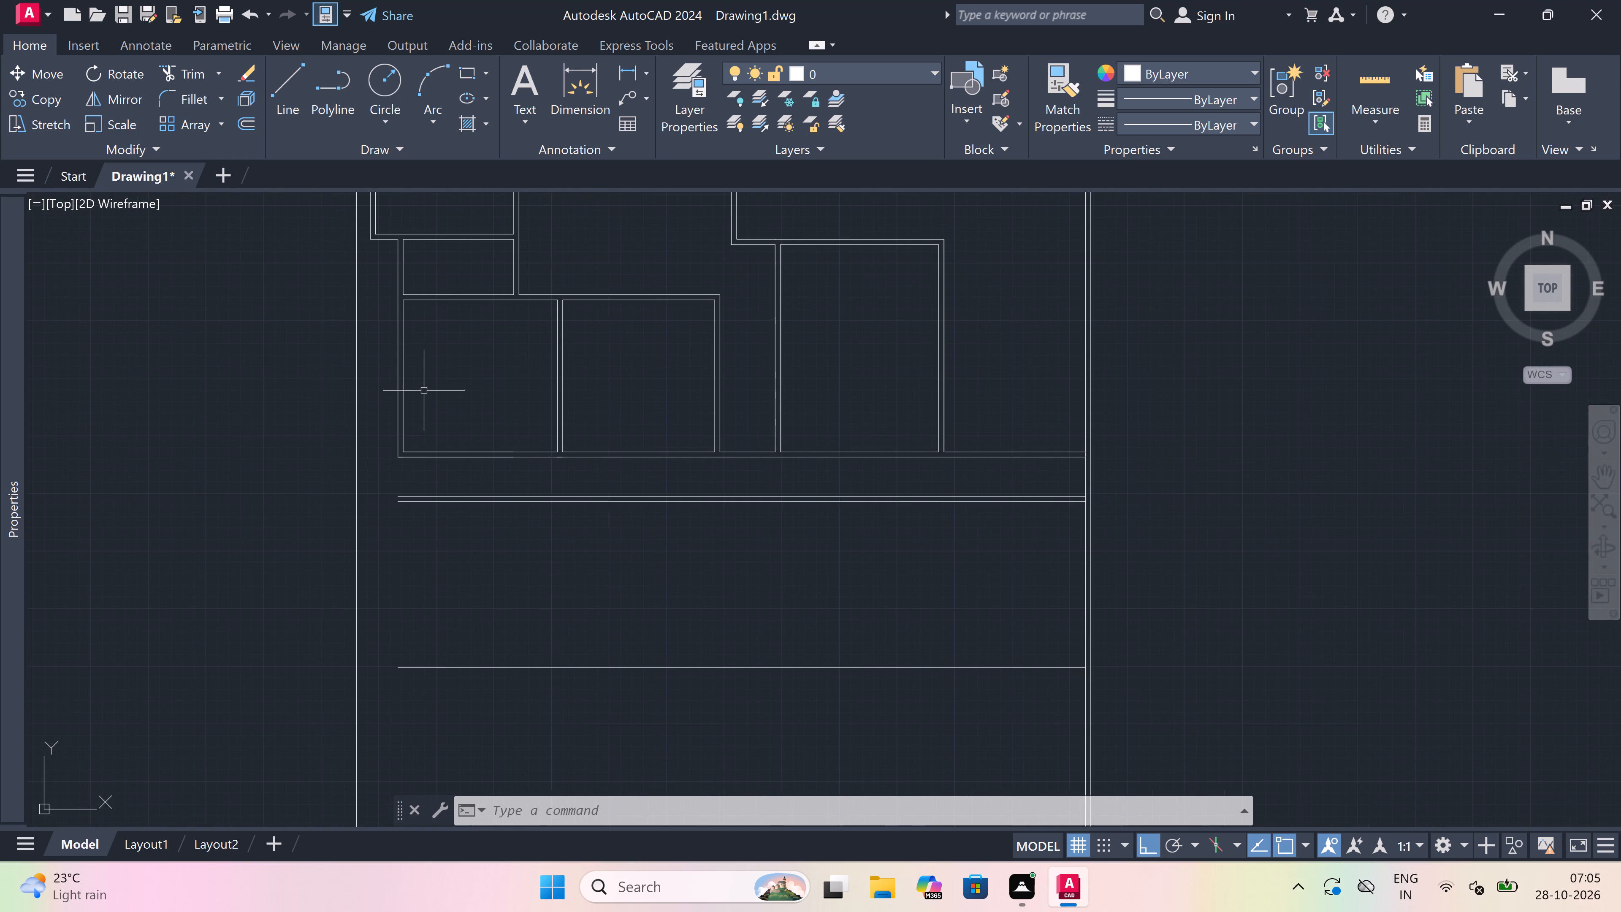
pyautogui.click(462, 449)
pyautogui.press('Delete')
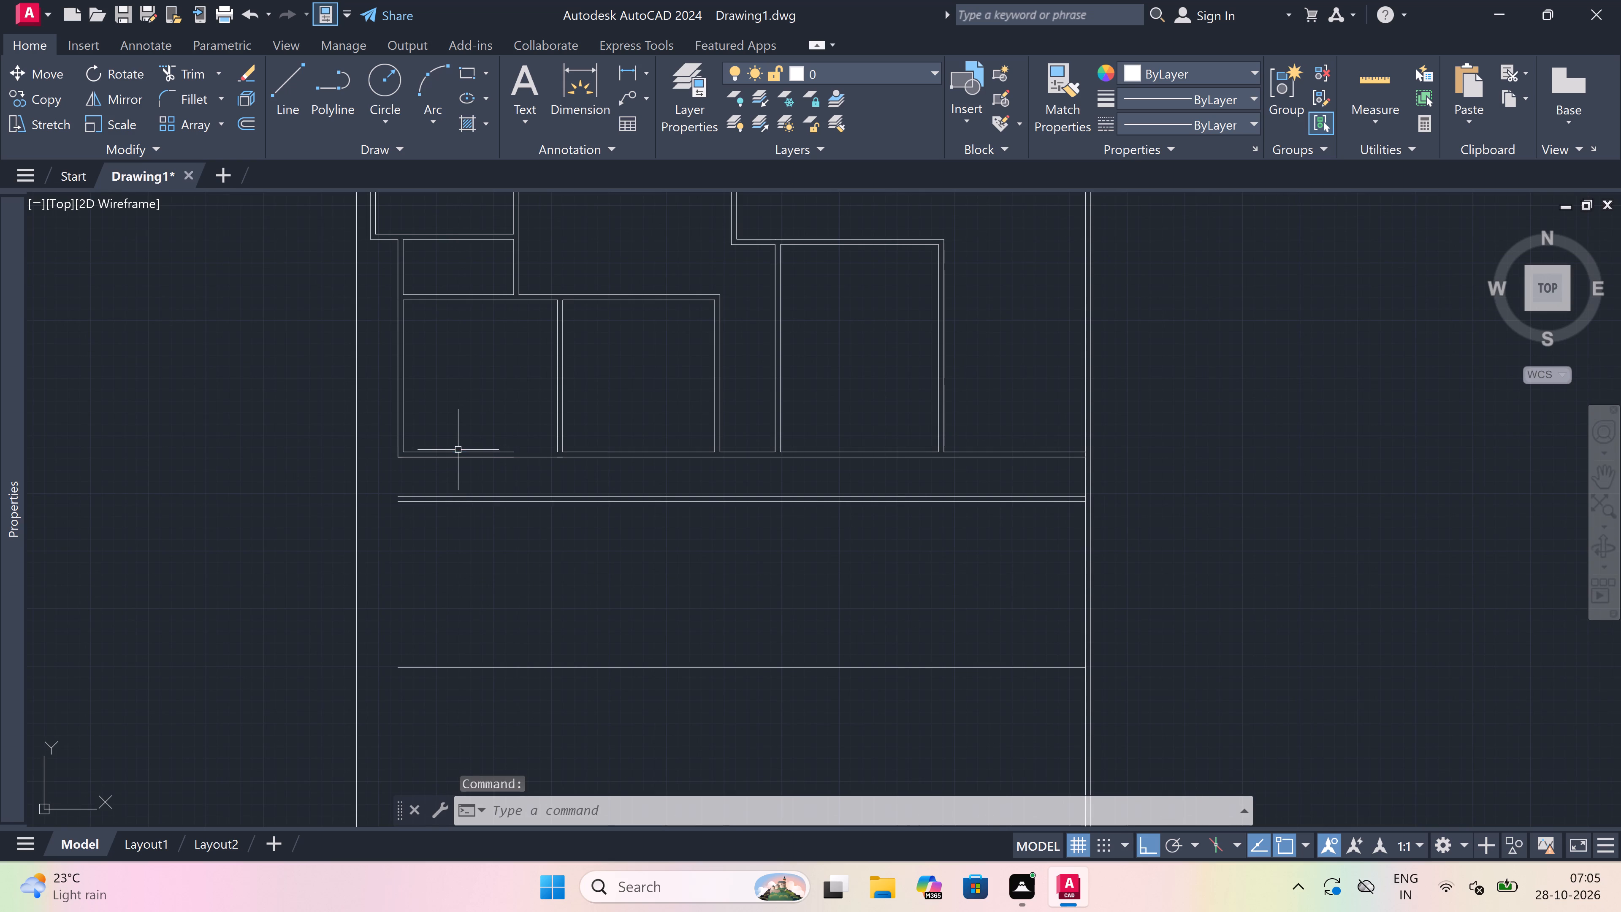
# Extend the remaining short inner line of the lower-left room's bottom wall rightward to the partition wall.
pyautogui.scroll(2, 473, 456)
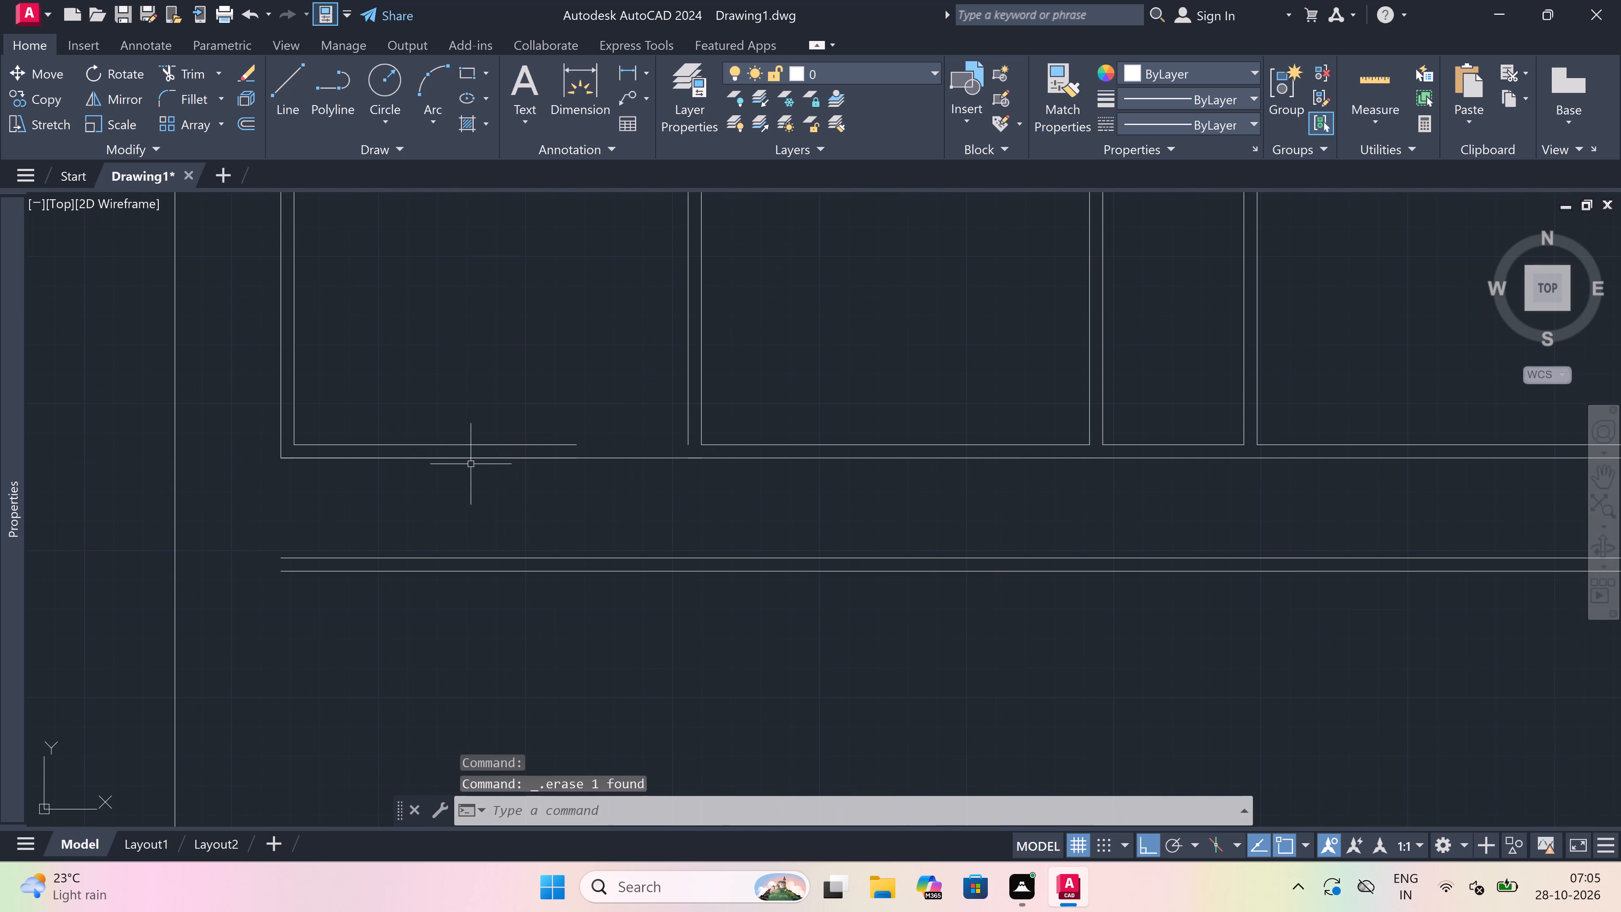
pyautogui.write('ex')
pyautogui.press('space')
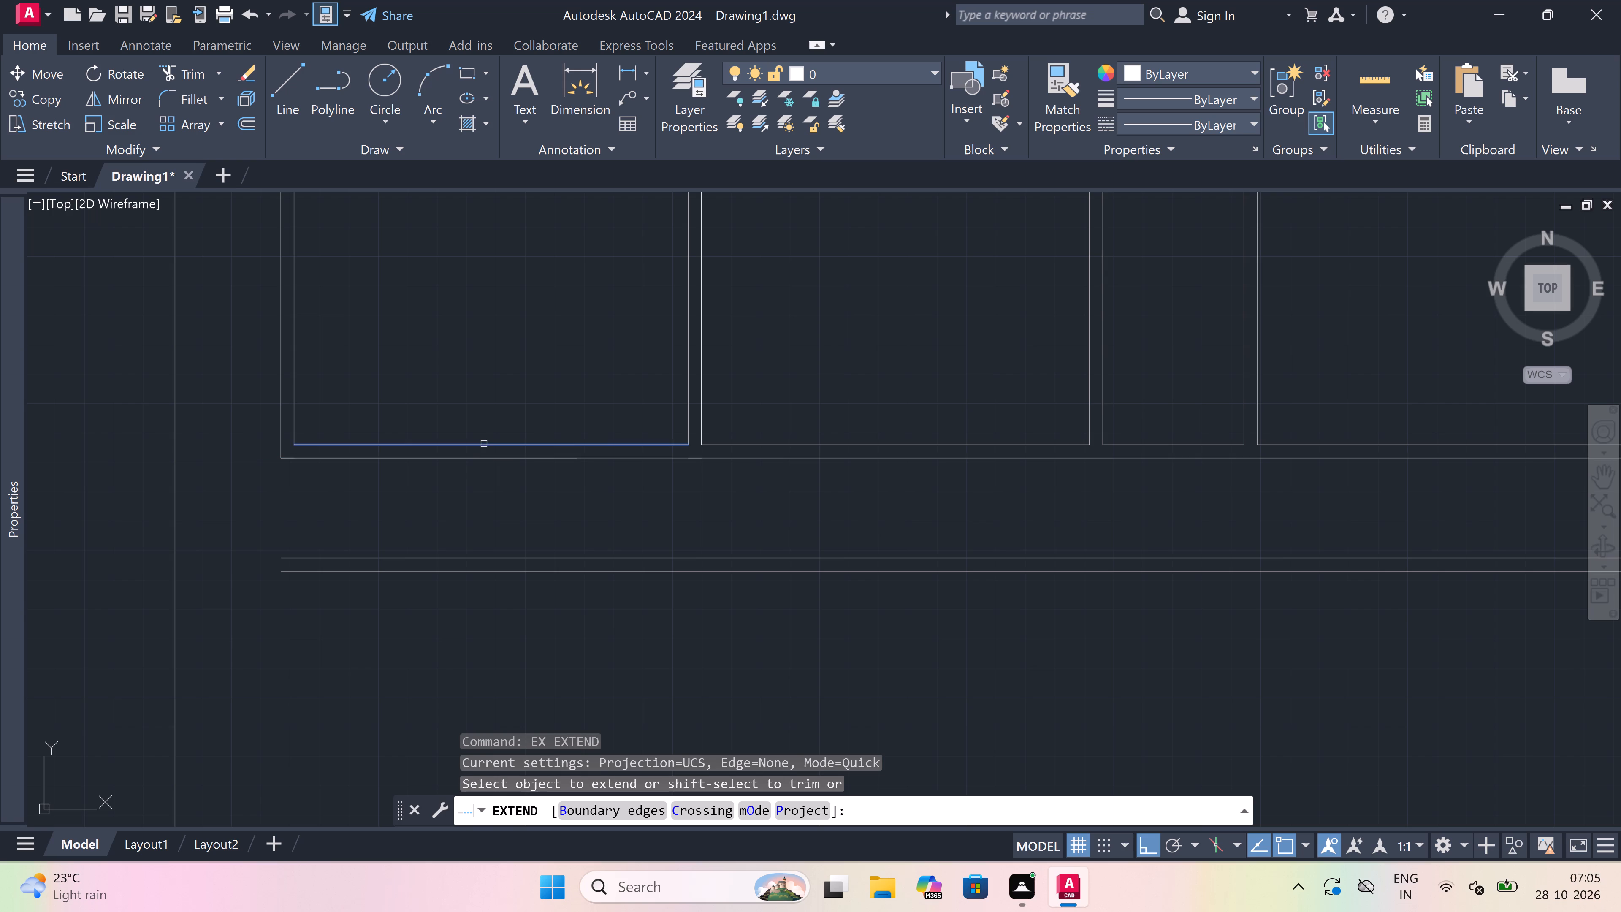
pyautogui.click(484, 444)
# Extend both lines of the new horizontal wall beneath the lower rooms leftward to the long left vertical line.
pyautogui.scroll(-1, 484, 444)
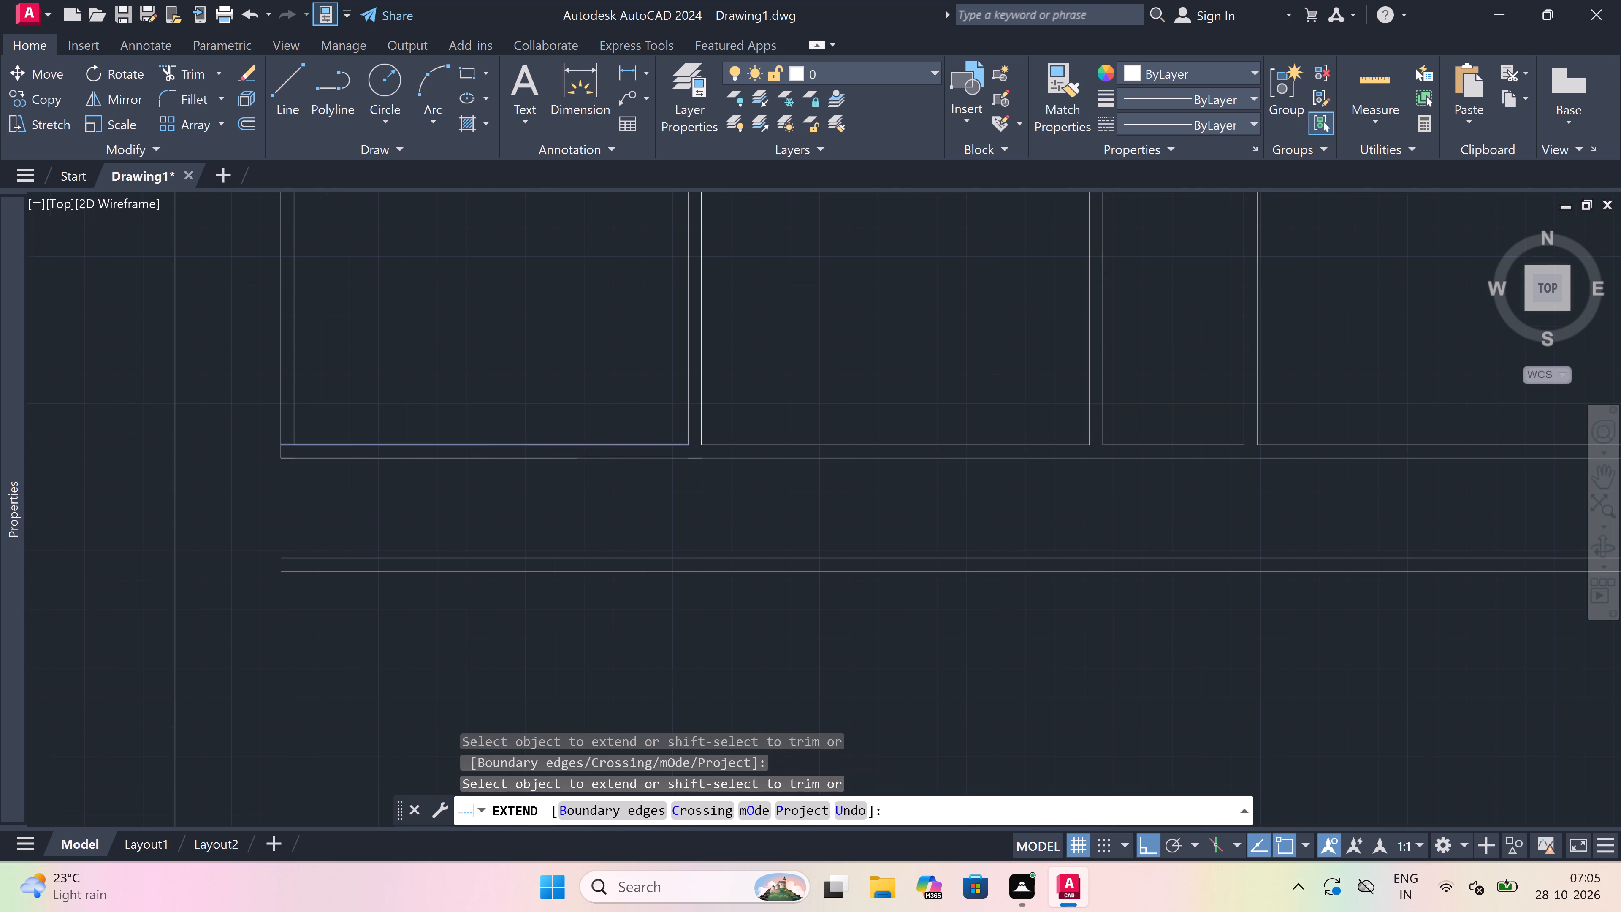
pyautogui.scroll(-2, 484, 444)
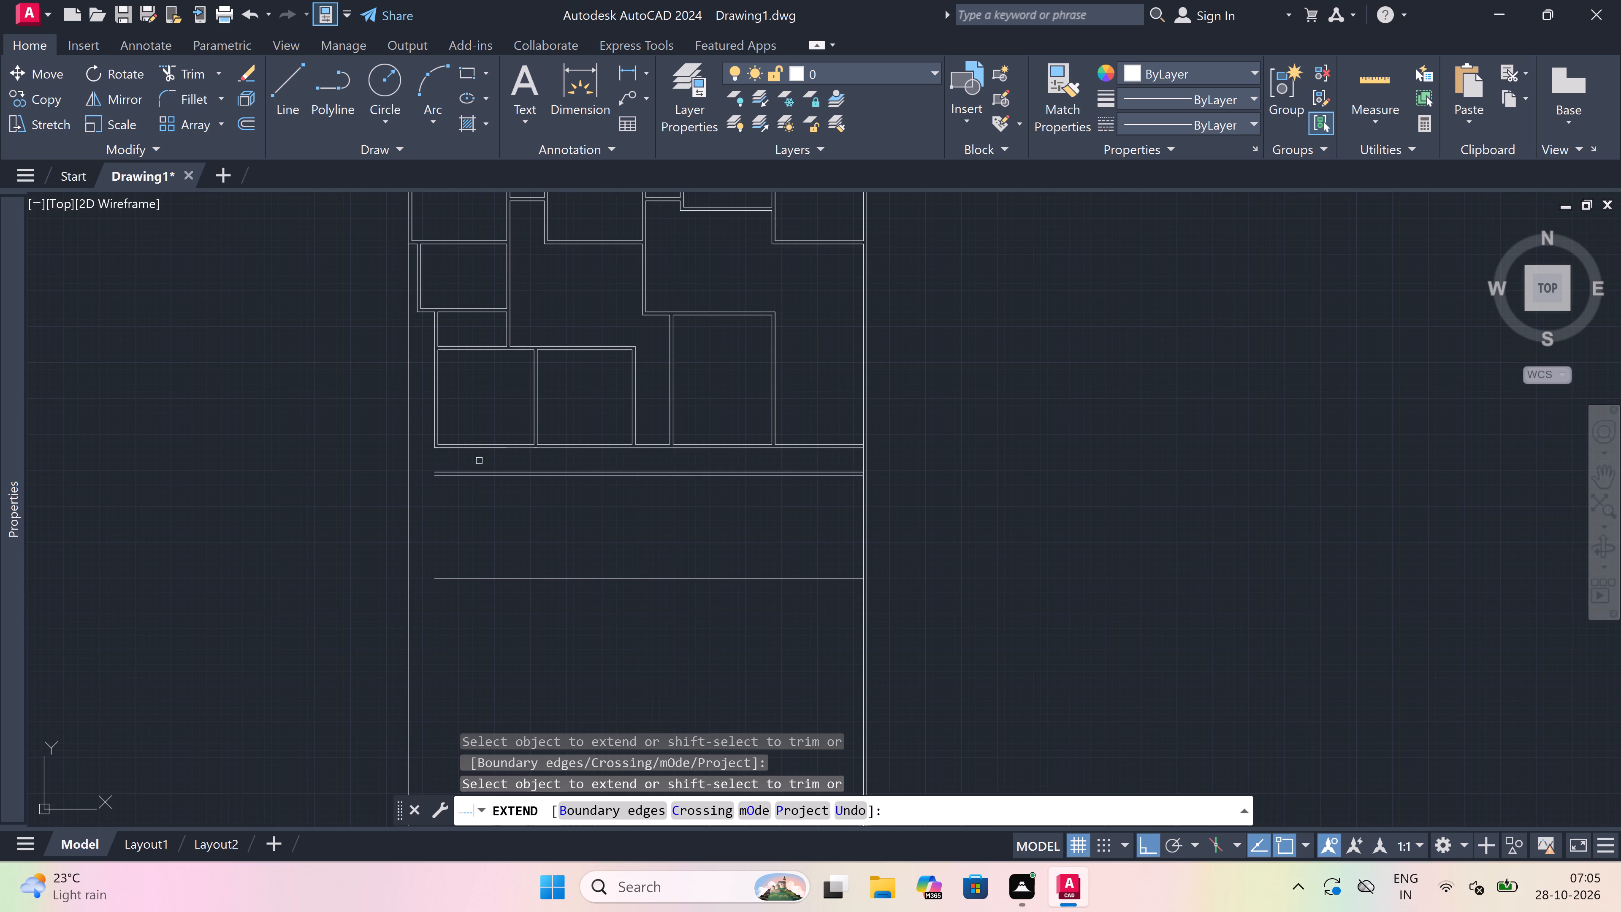
pyautogui.scroll(1, 479, 459)
pyautogui.moveTo(479, 459); pyautogui.dragTo(472, 479)
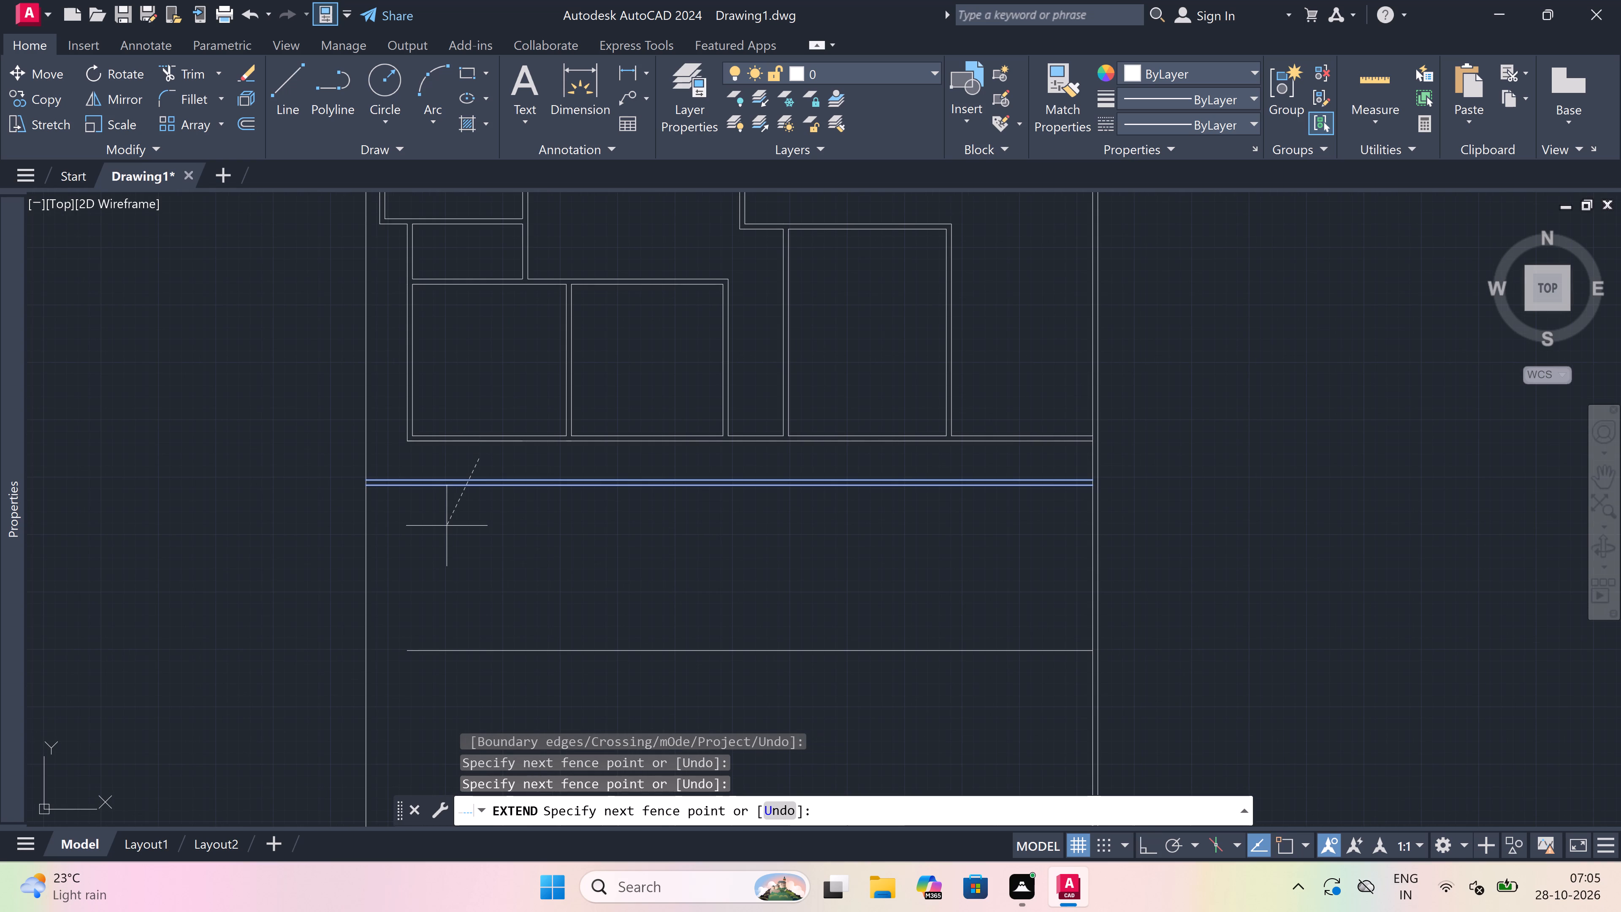
pyautogui.click(447, 524)
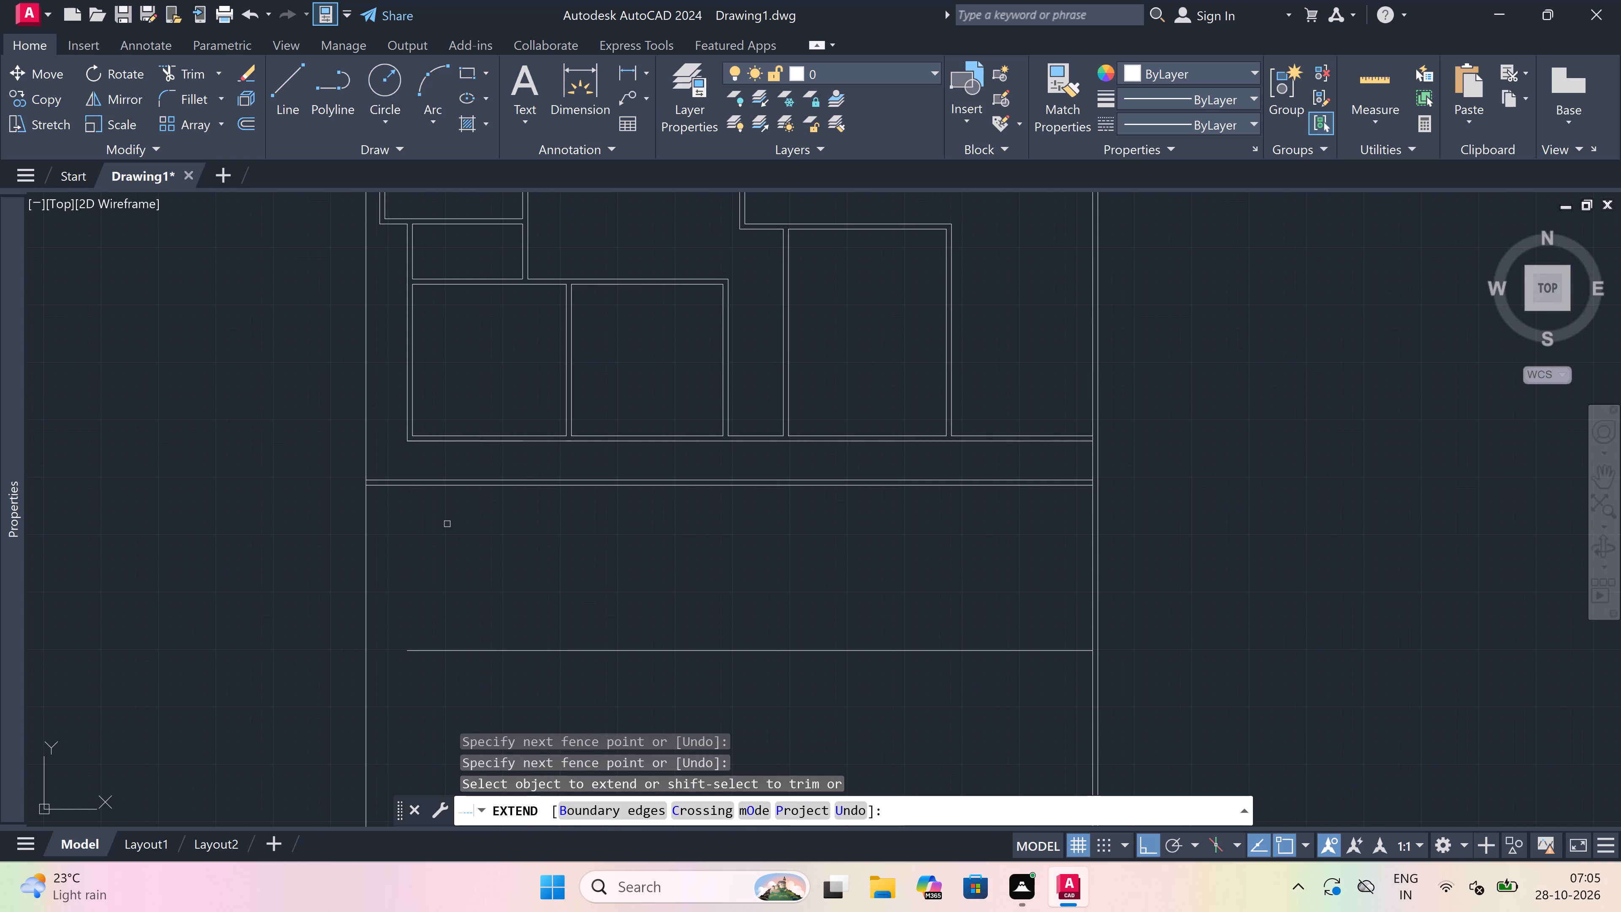
pyautogui.press('Escape')
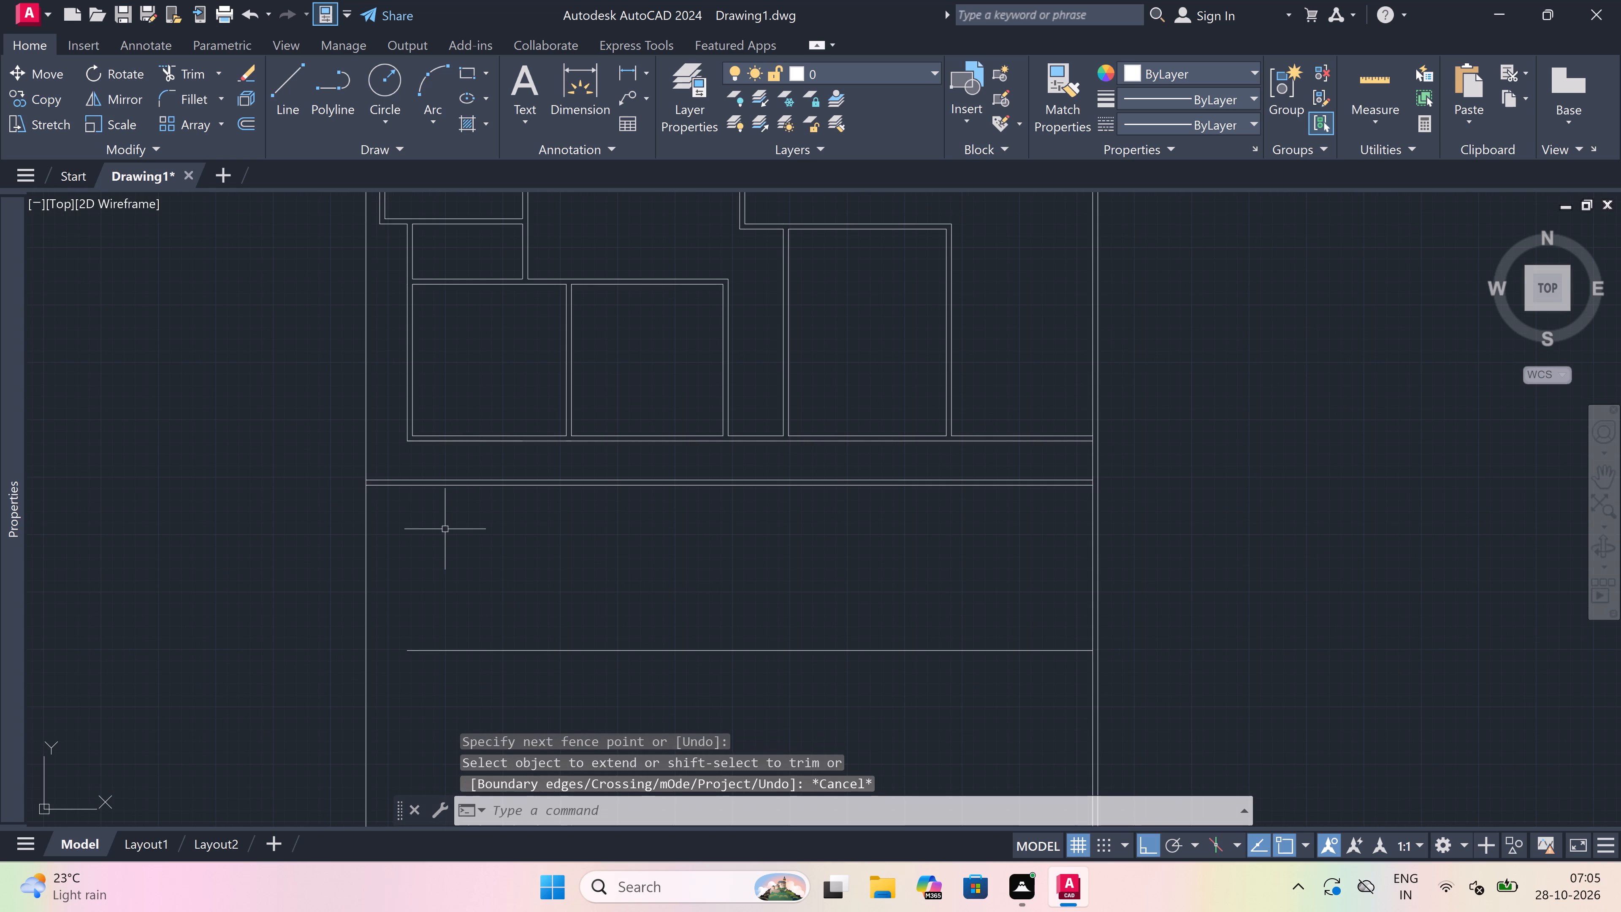
# Offset the long left vertical line 4.5" to the right to form the boundary wall's inner face.
pyautogui.write('o')
pyautogui.press('space')
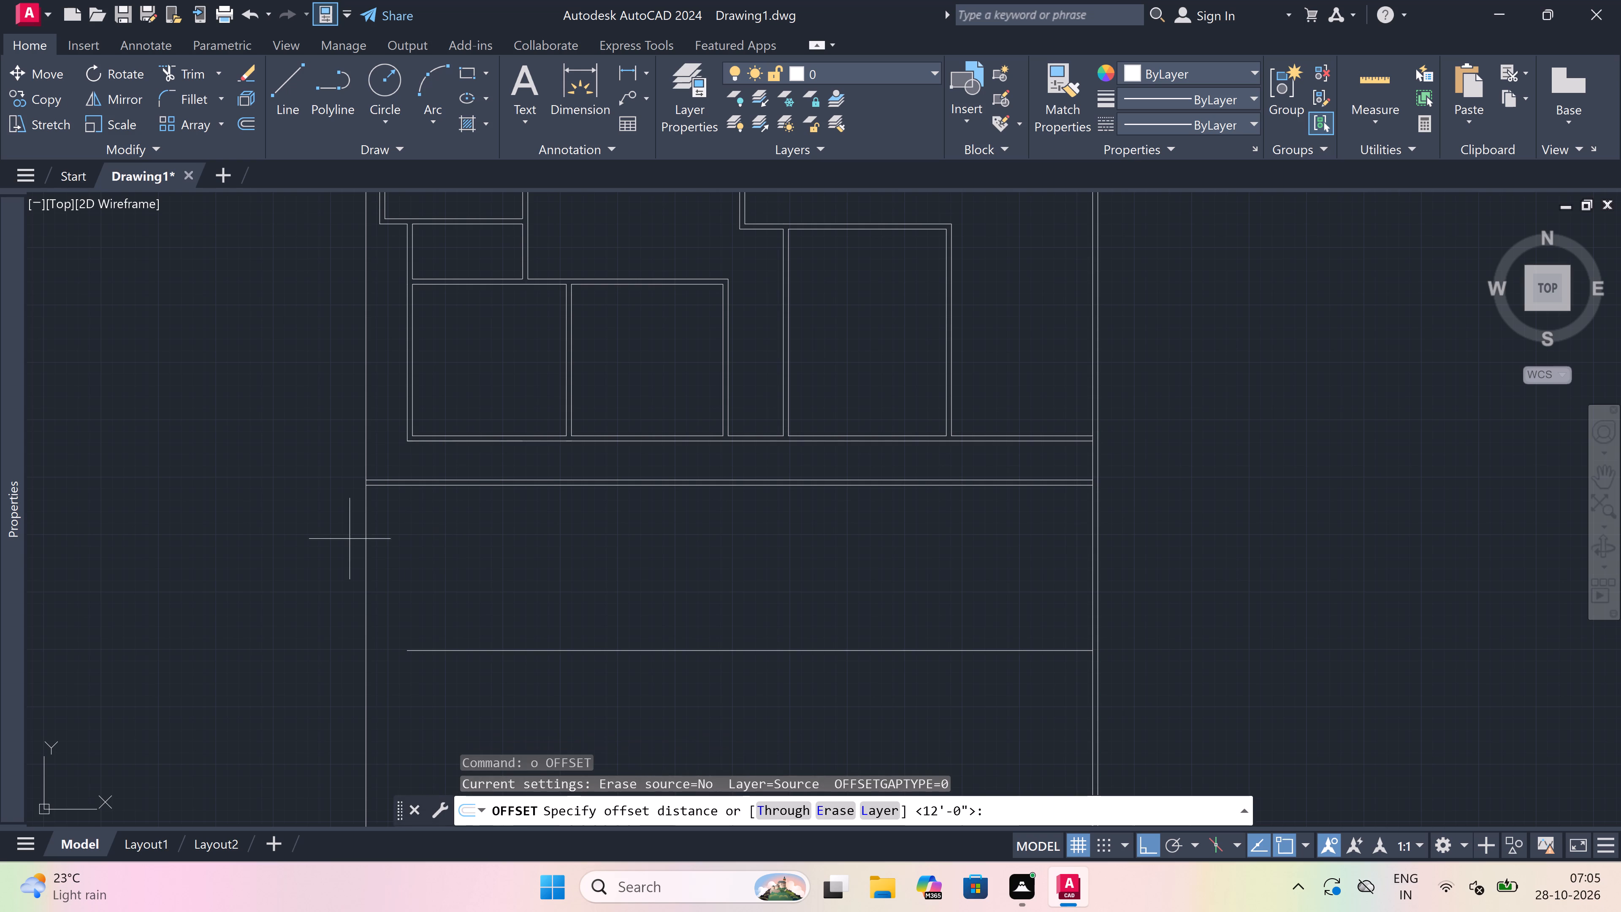
pyautogui.moveTo(369, 535); pyautogui.dragTo(397, 529)
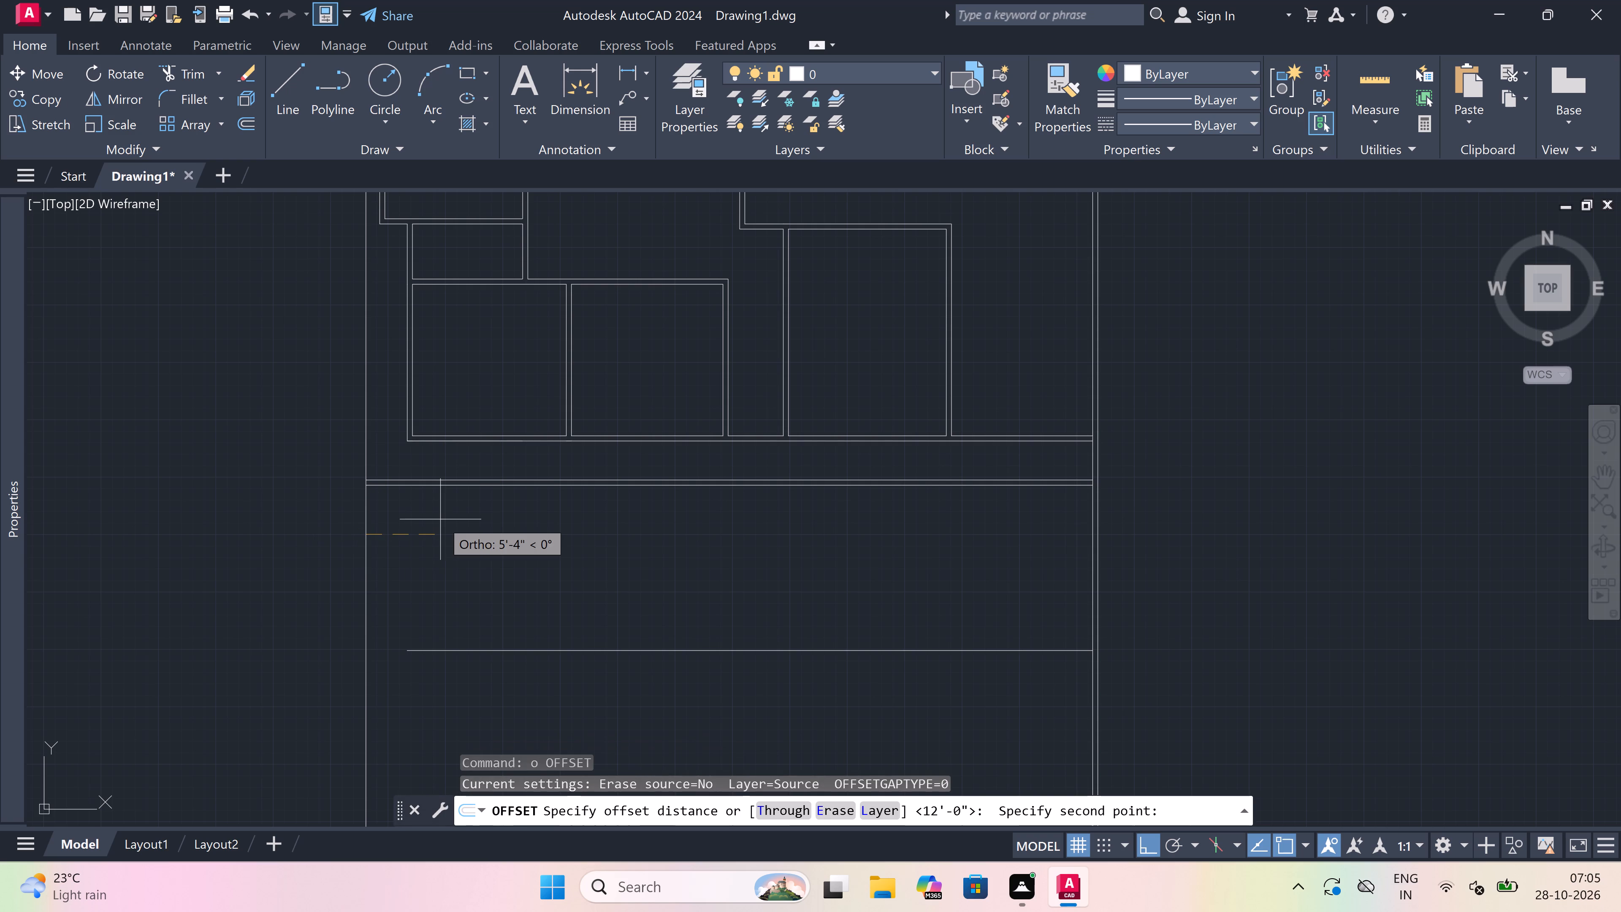
pyautogui.write('4.5')
pyautogui.write('"')
pyautogui.press('space')
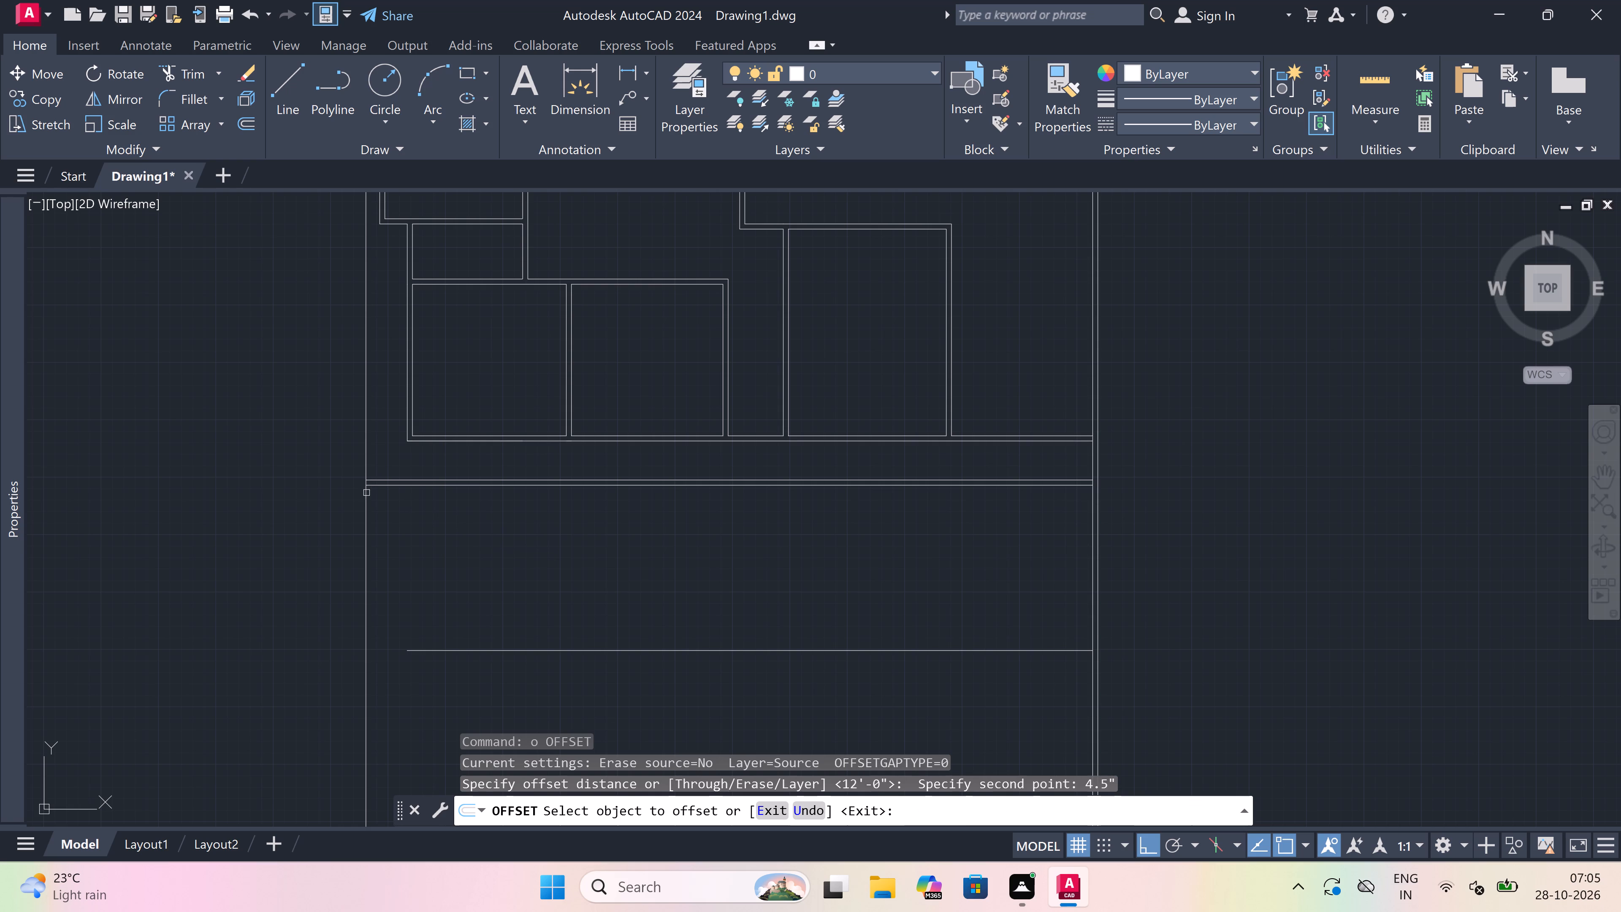
pyautogui.moveTo(366, 493); pyautogui.dragTo(398, 505)
pyautogui.click(398, 505)
pyautogui.press('Escape')
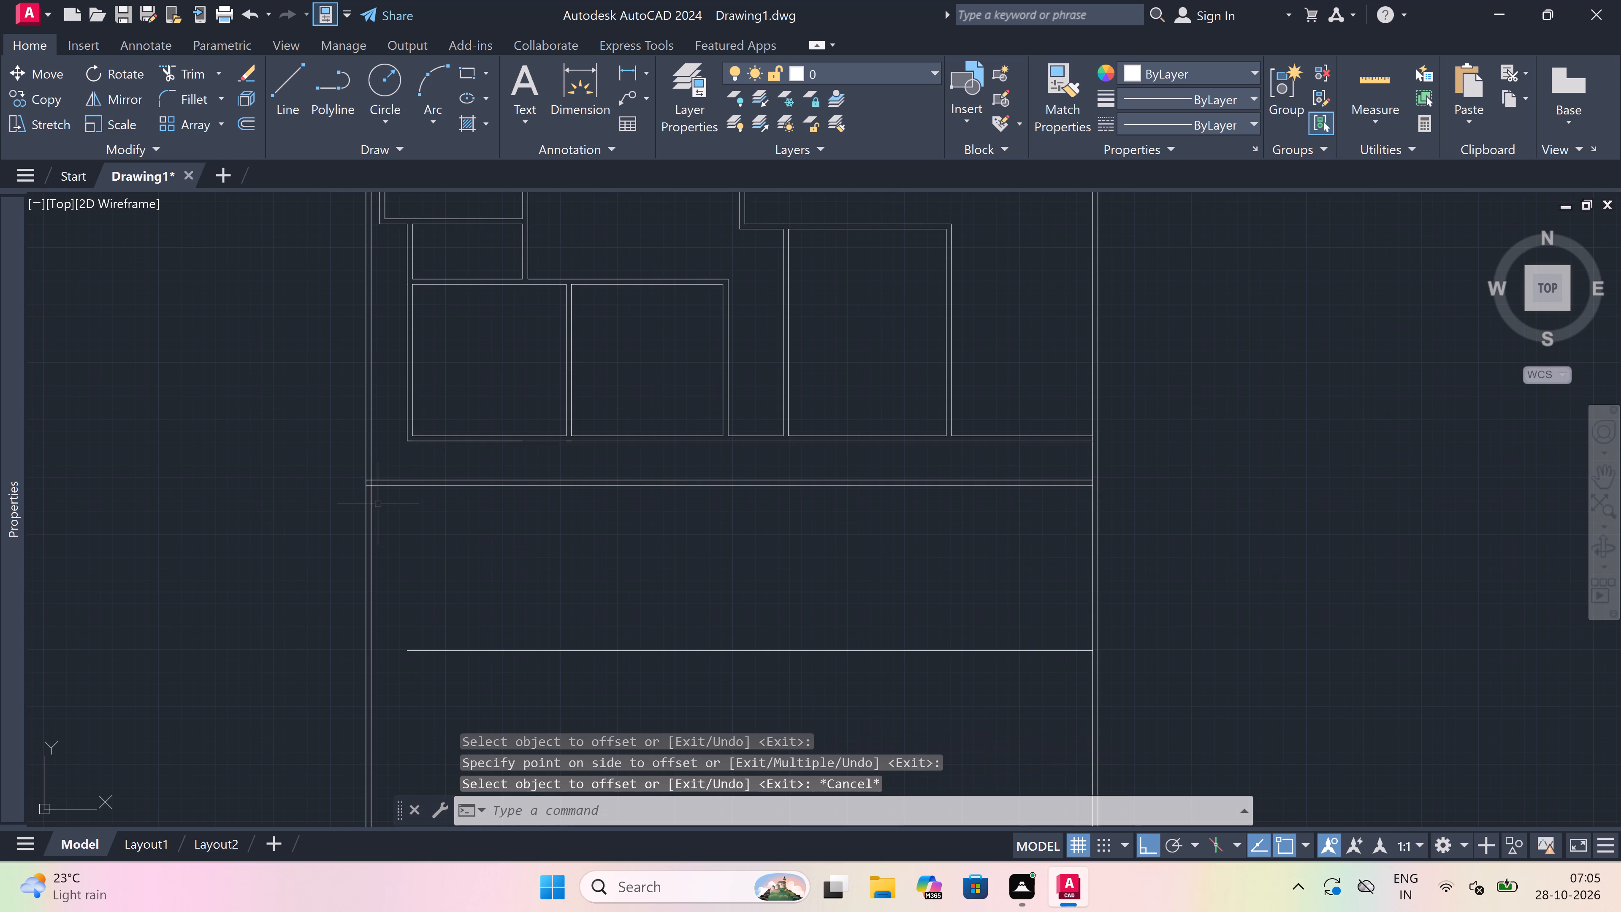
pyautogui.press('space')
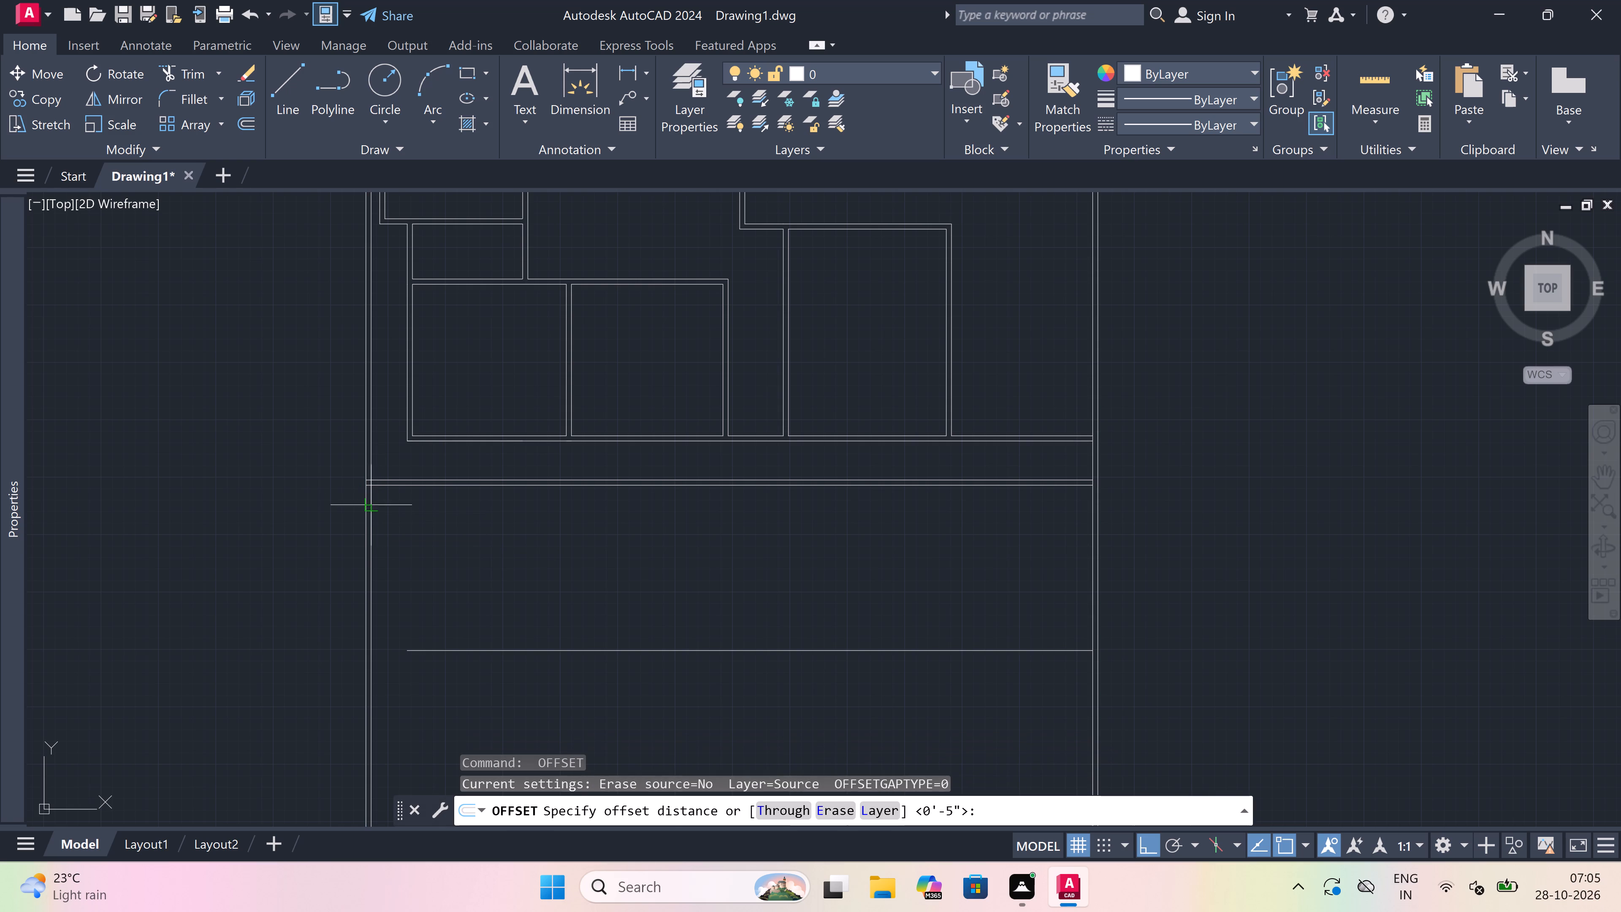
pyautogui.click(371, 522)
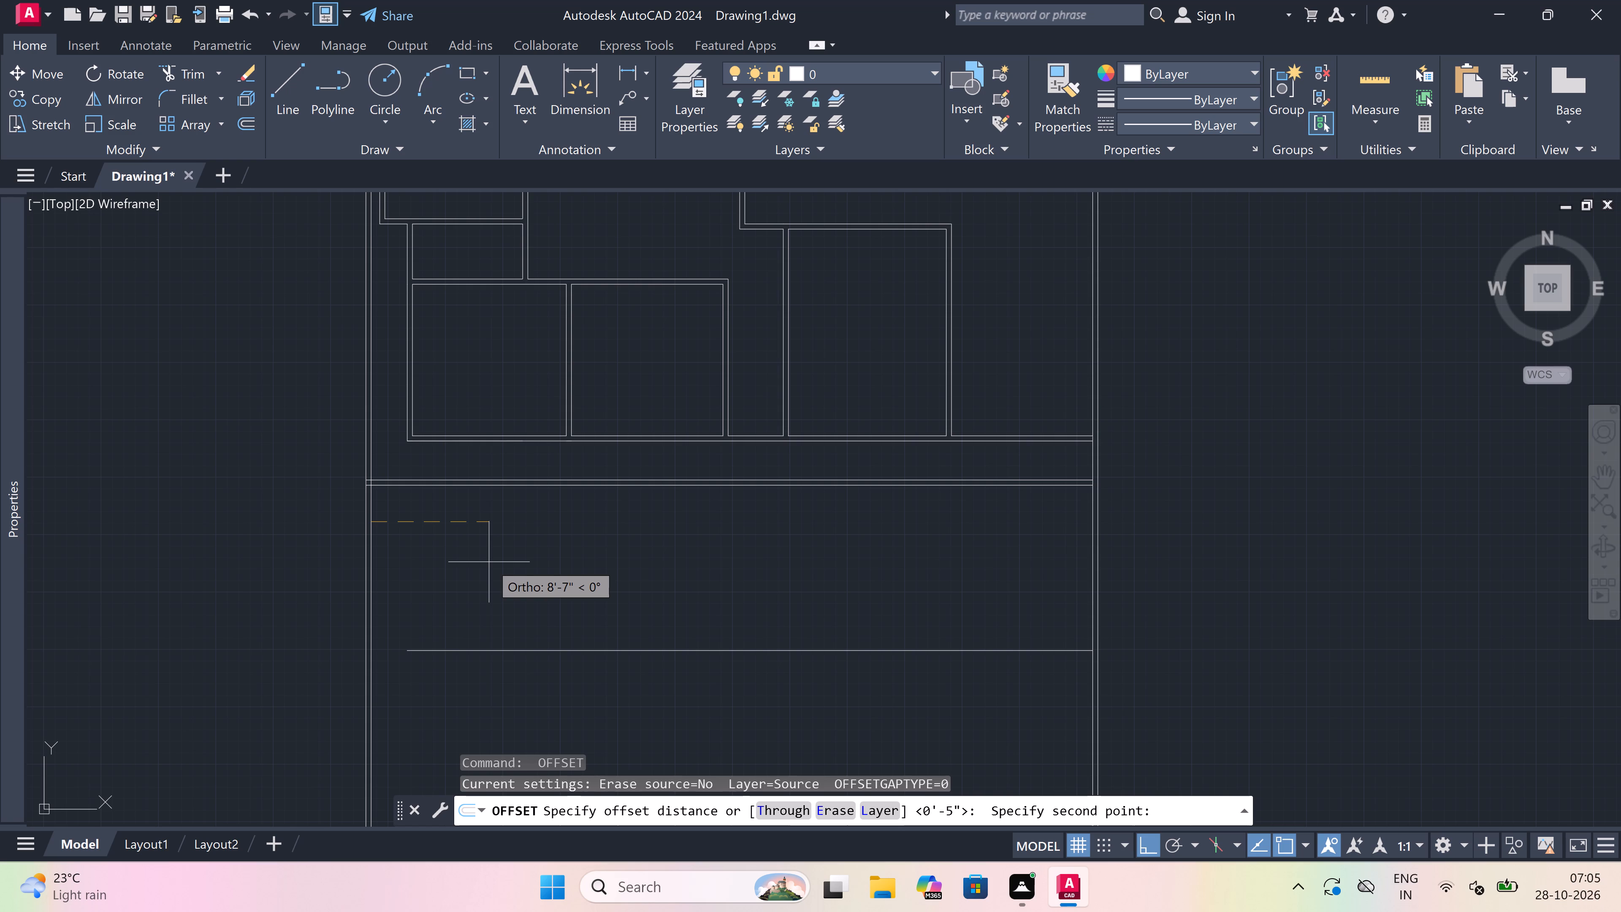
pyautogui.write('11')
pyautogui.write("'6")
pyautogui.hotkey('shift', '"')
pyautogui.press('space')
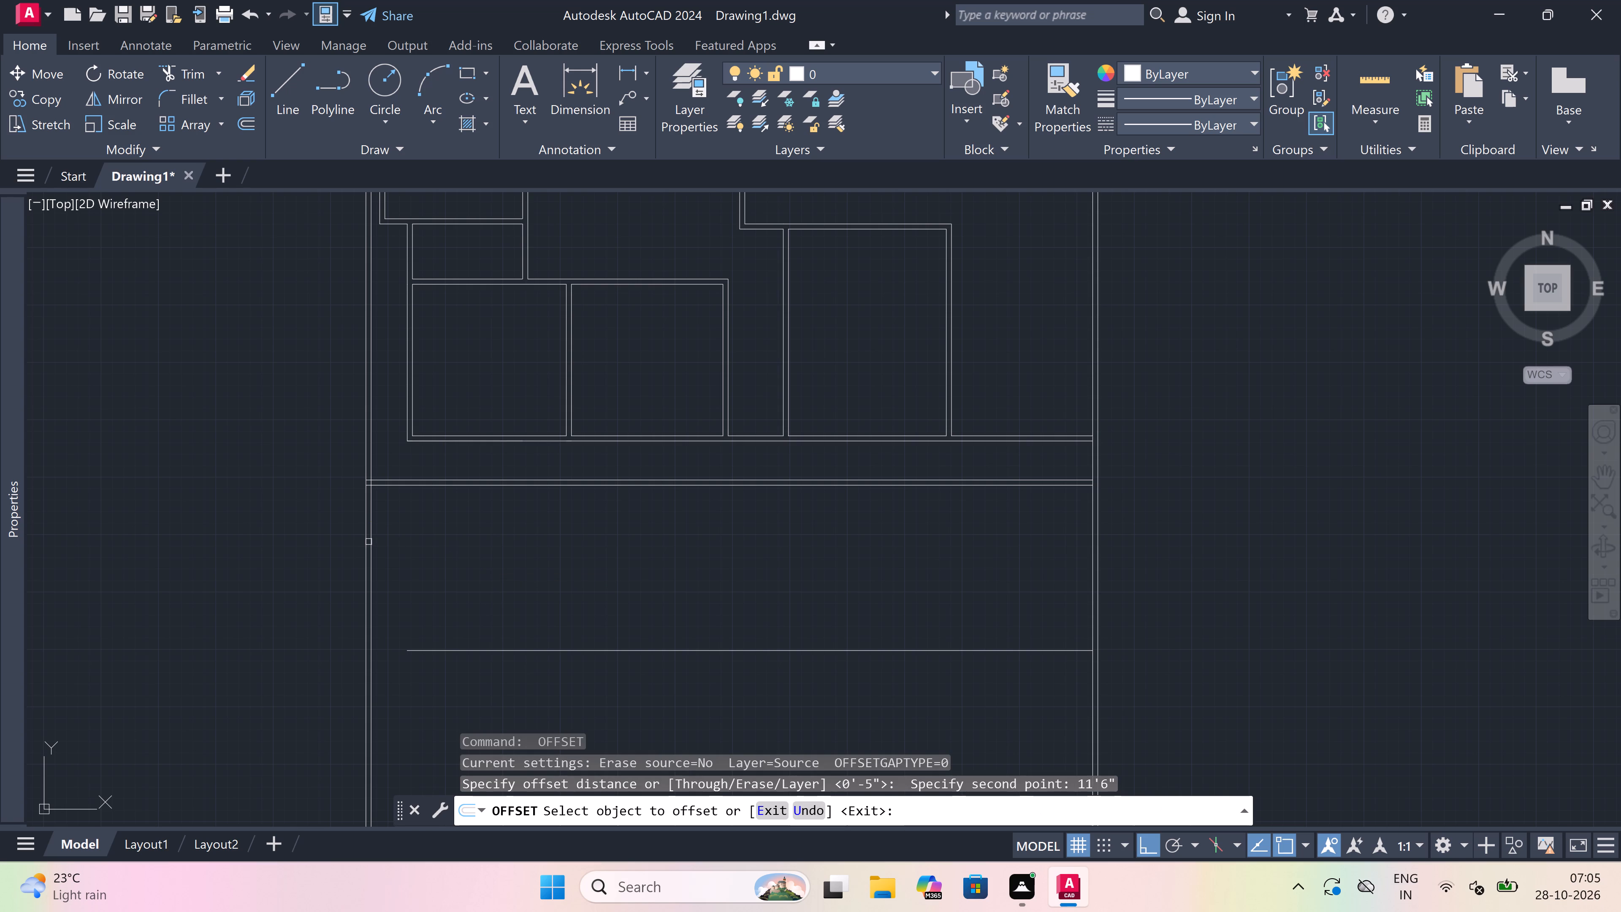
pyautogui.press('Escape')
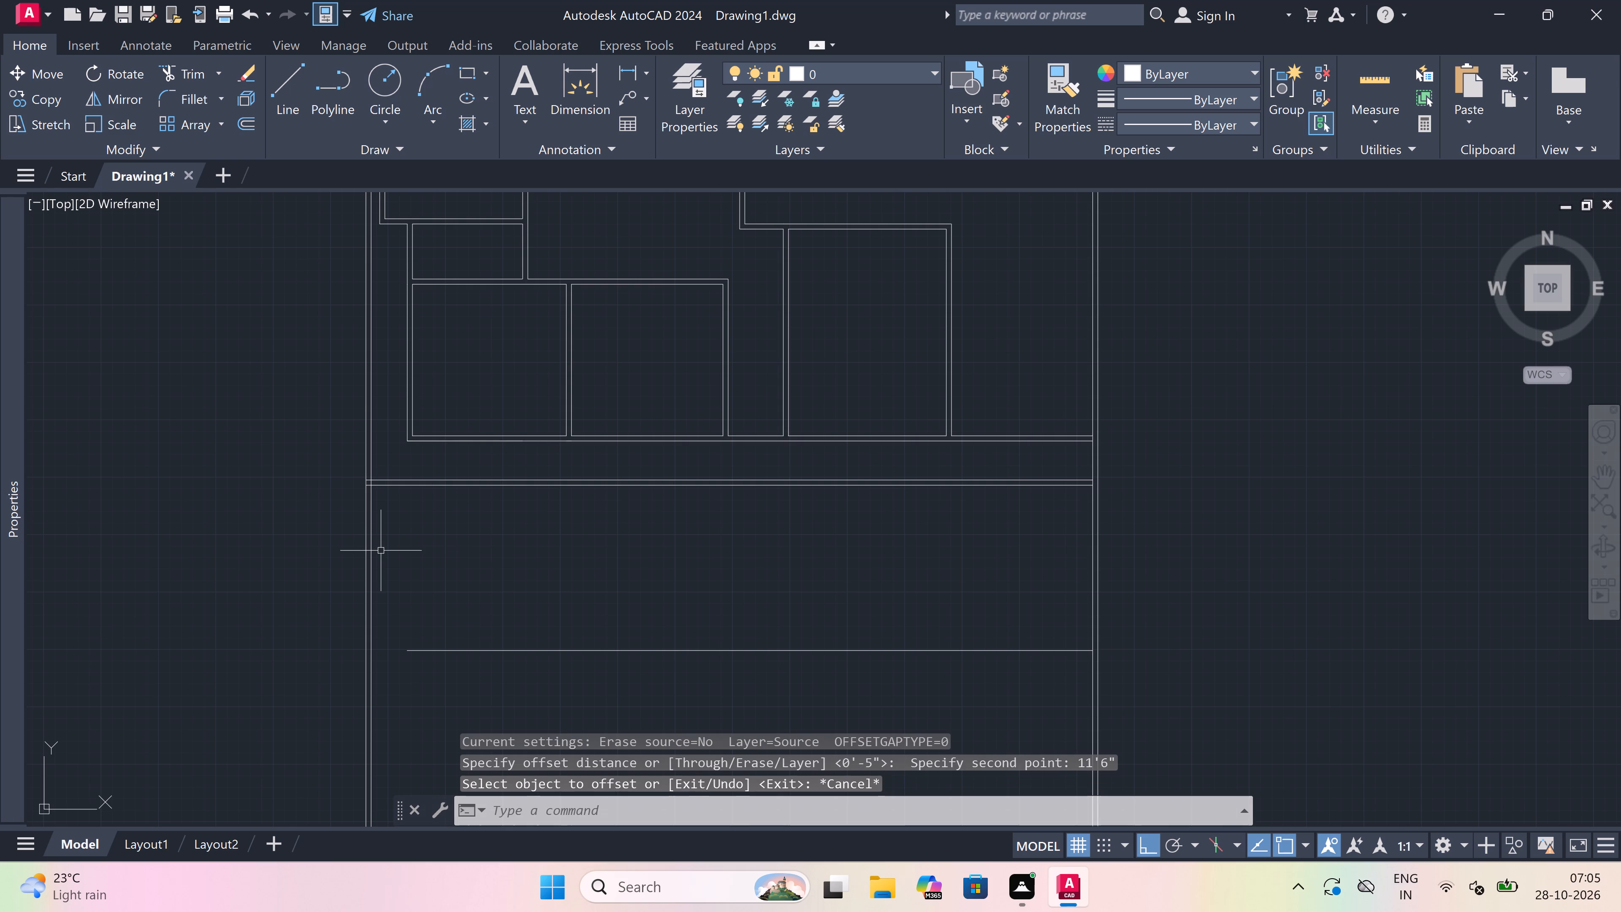
# Trim both left boundary lines above the new horizontal wall and remove the overlapping inner stubs to form a clean corner.
pyautogui.write('tr')
pyautogui.press('space')
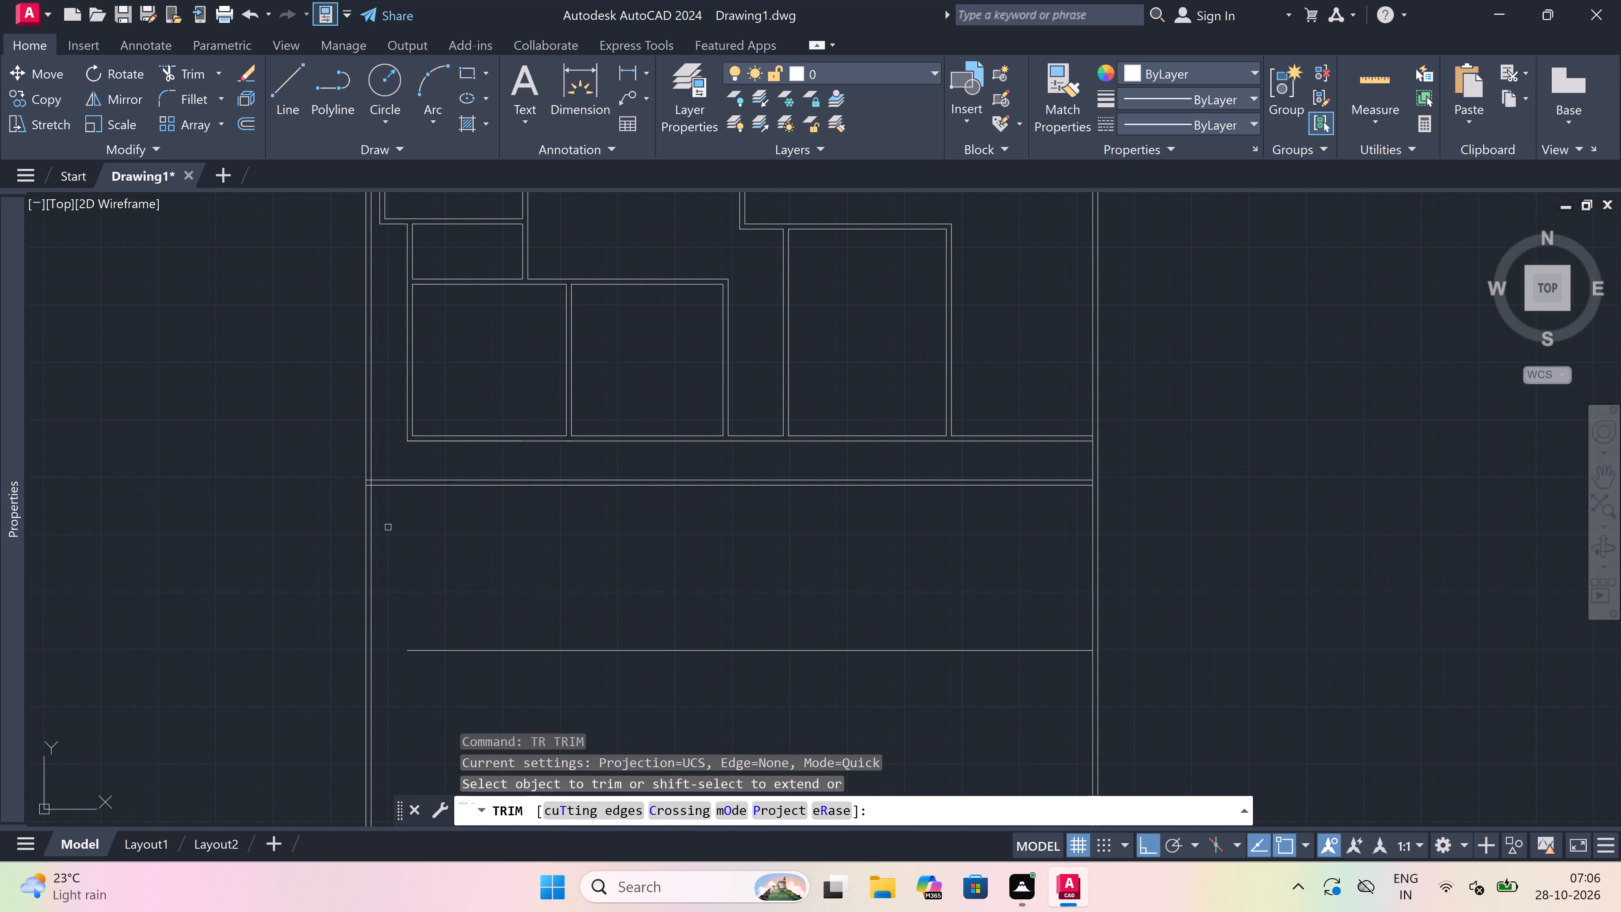
pyautogui.scroll(2, 366, 441)
pyautogui.click(366, 441)
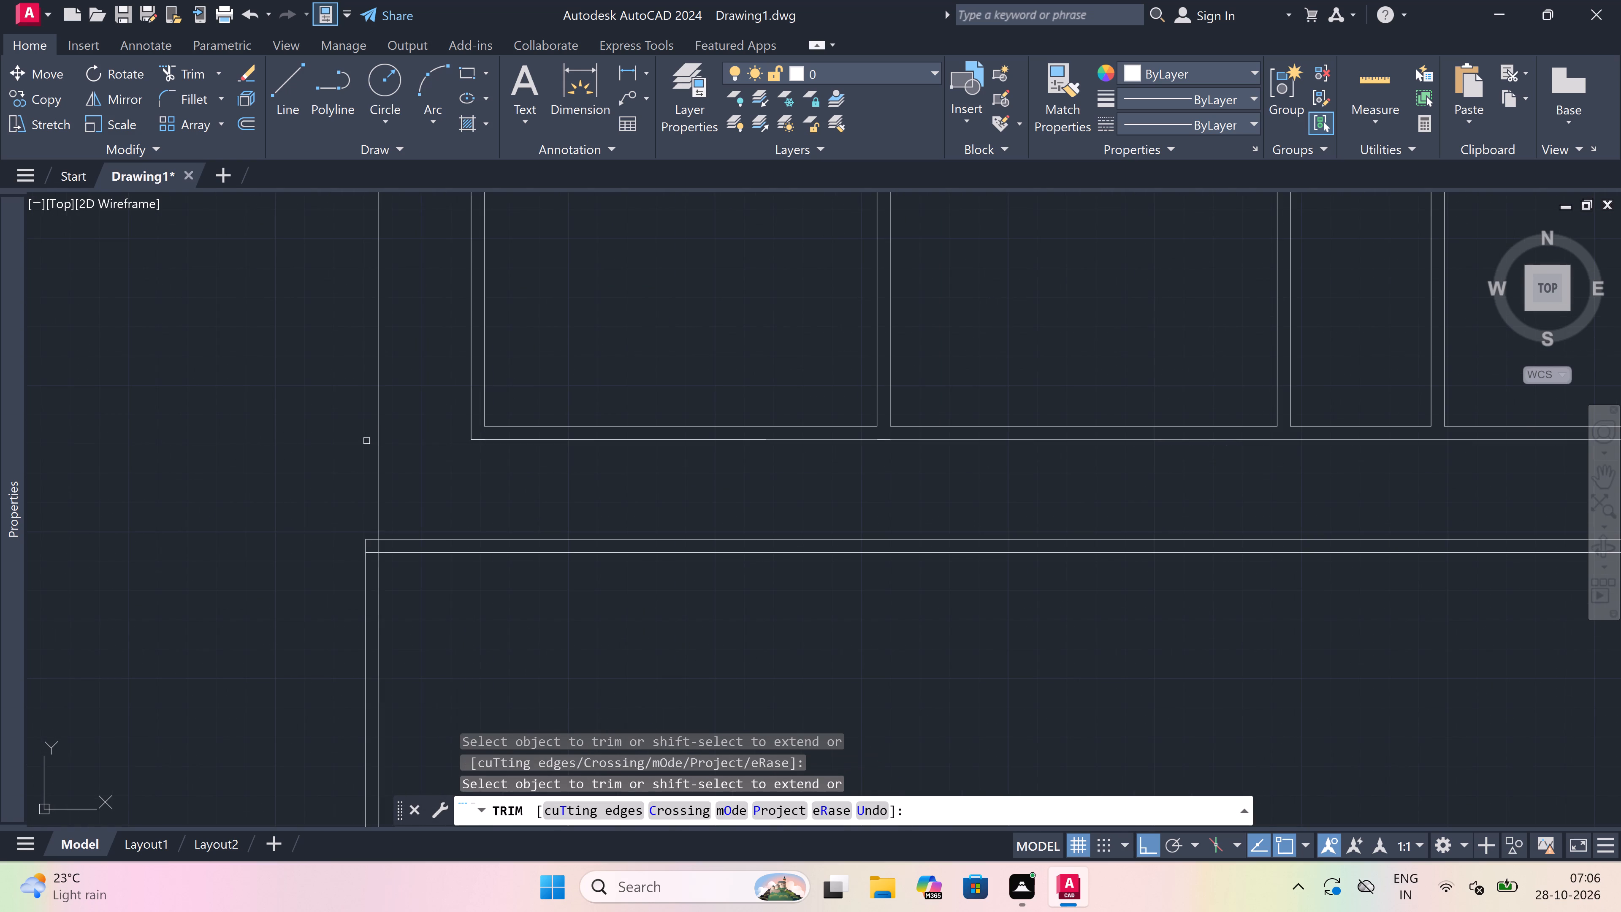
pyautogui.click(379, 440)
pyautogui.scroll(2, 371, 547)
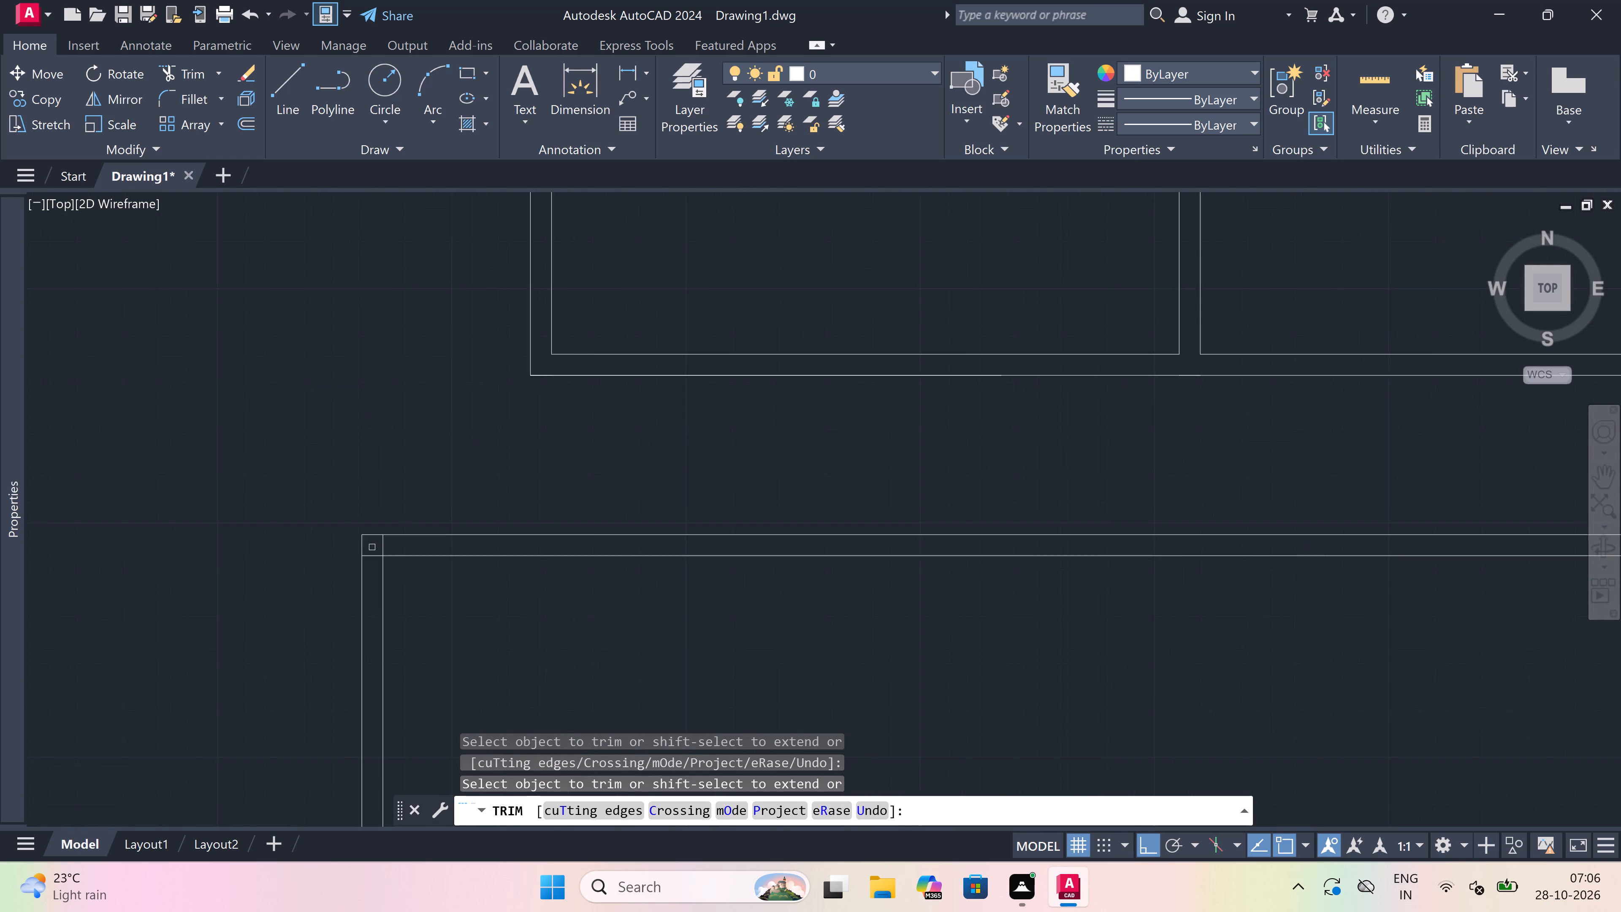
pyautogui.click(372, 547)
pyautogui.moveTo(368, 584); pyautogui.dragTo(369, 576)
pyautogui.click(374, 528)
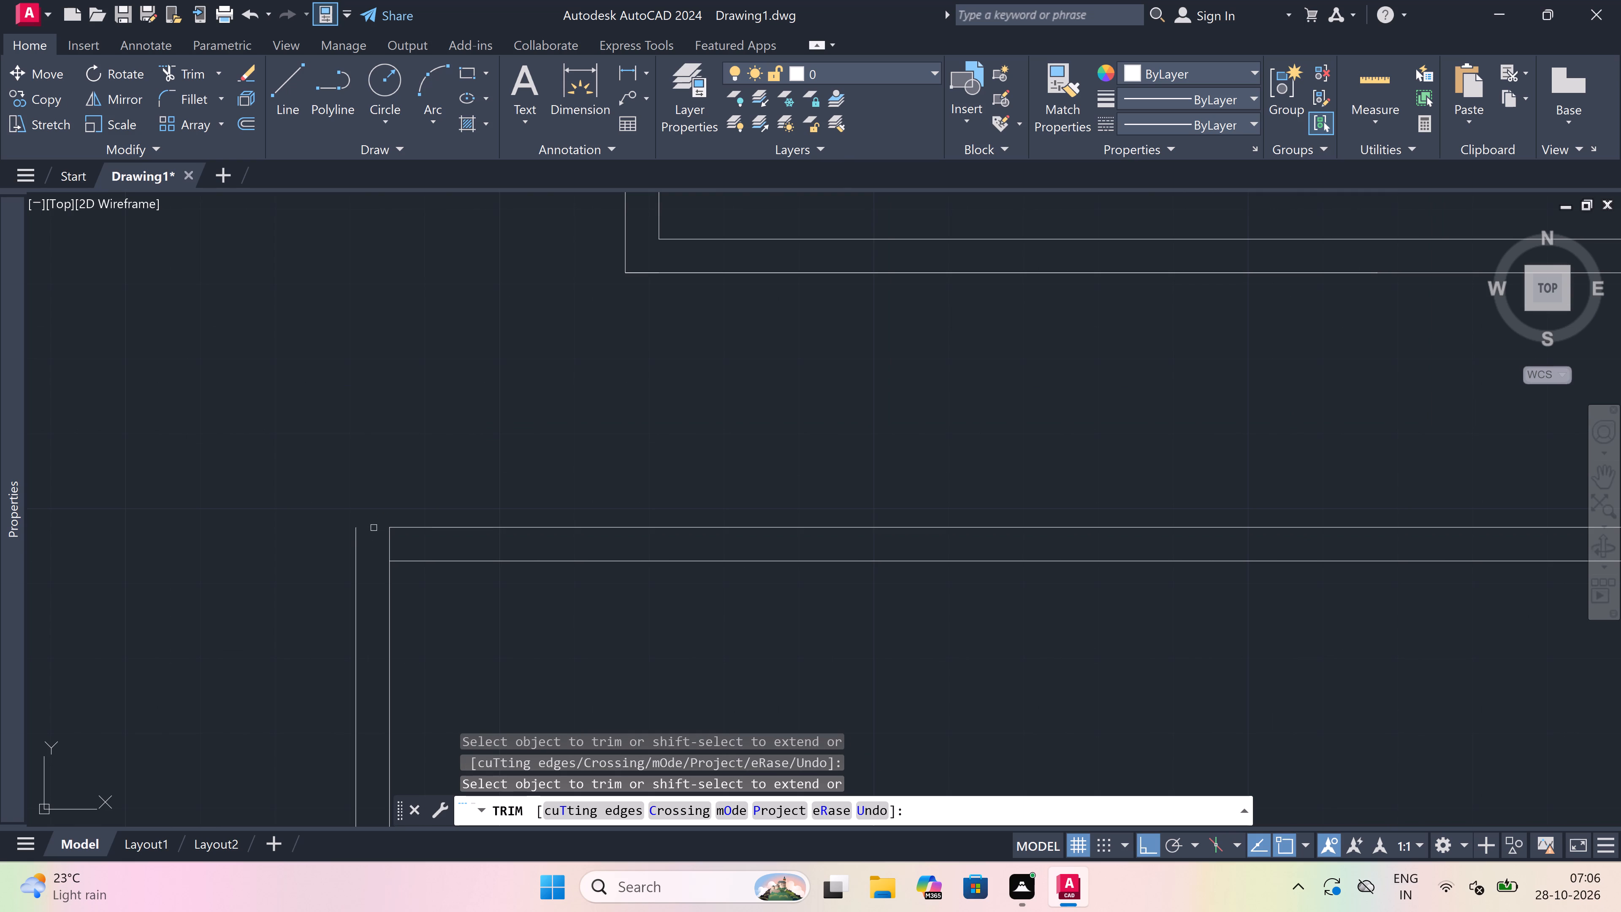
pyautogui.hotkey('ctrl', 'z')
pyautogui.click(391, 551)
pyautogui.scroll(-4, 391, 551)
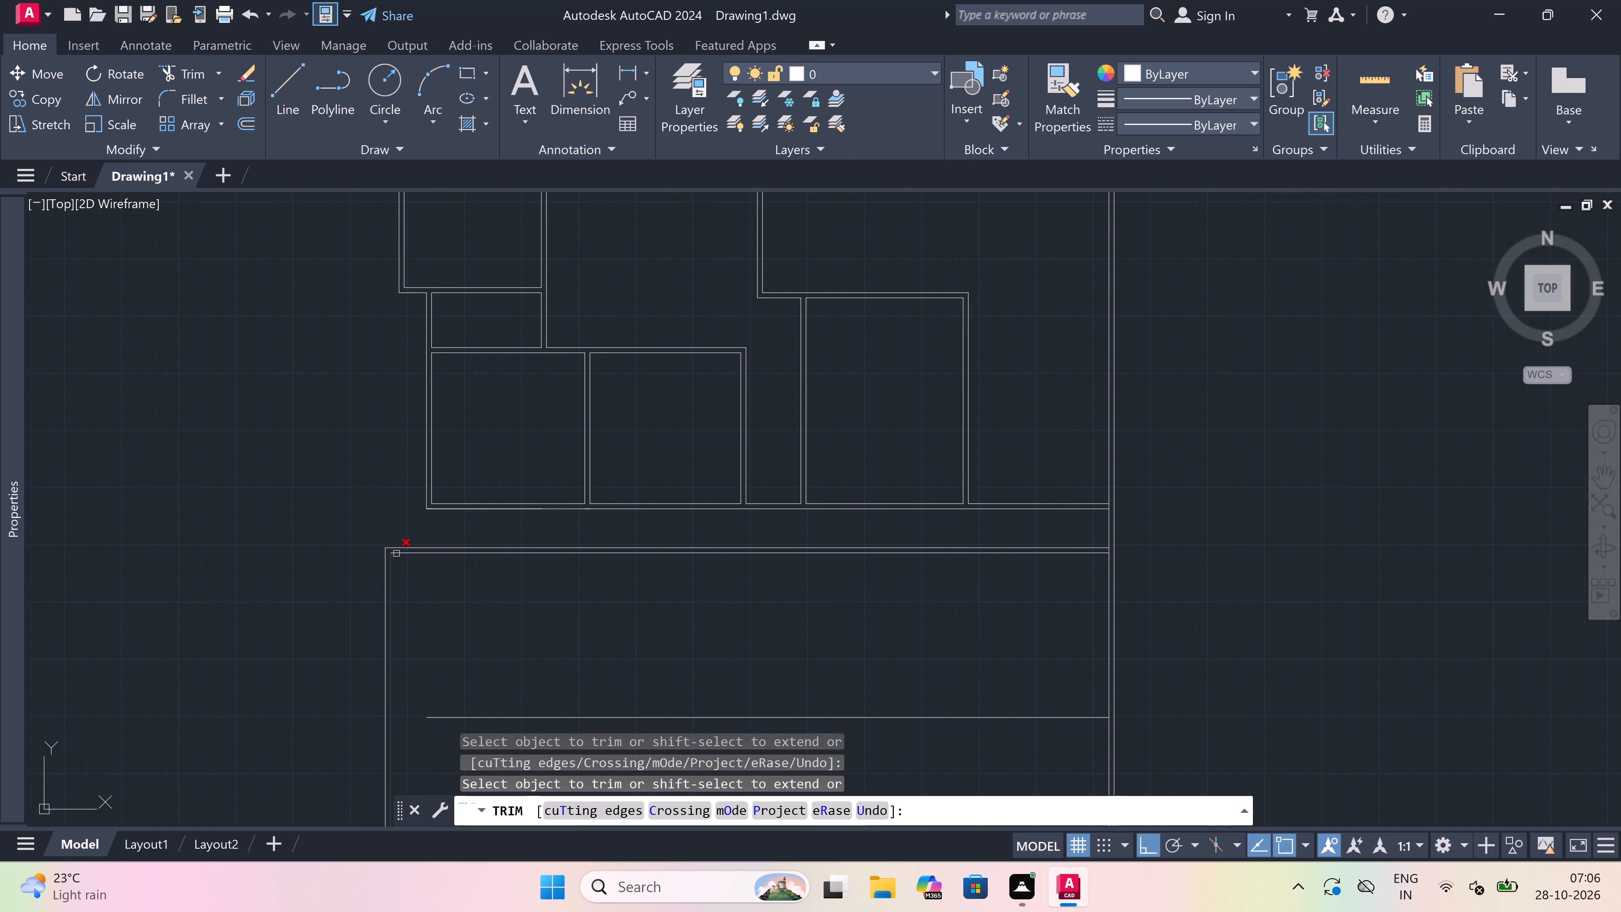
pyautogui.scroll(-2, 522, 582)
pyautogui.scroll(2, 517, 606)
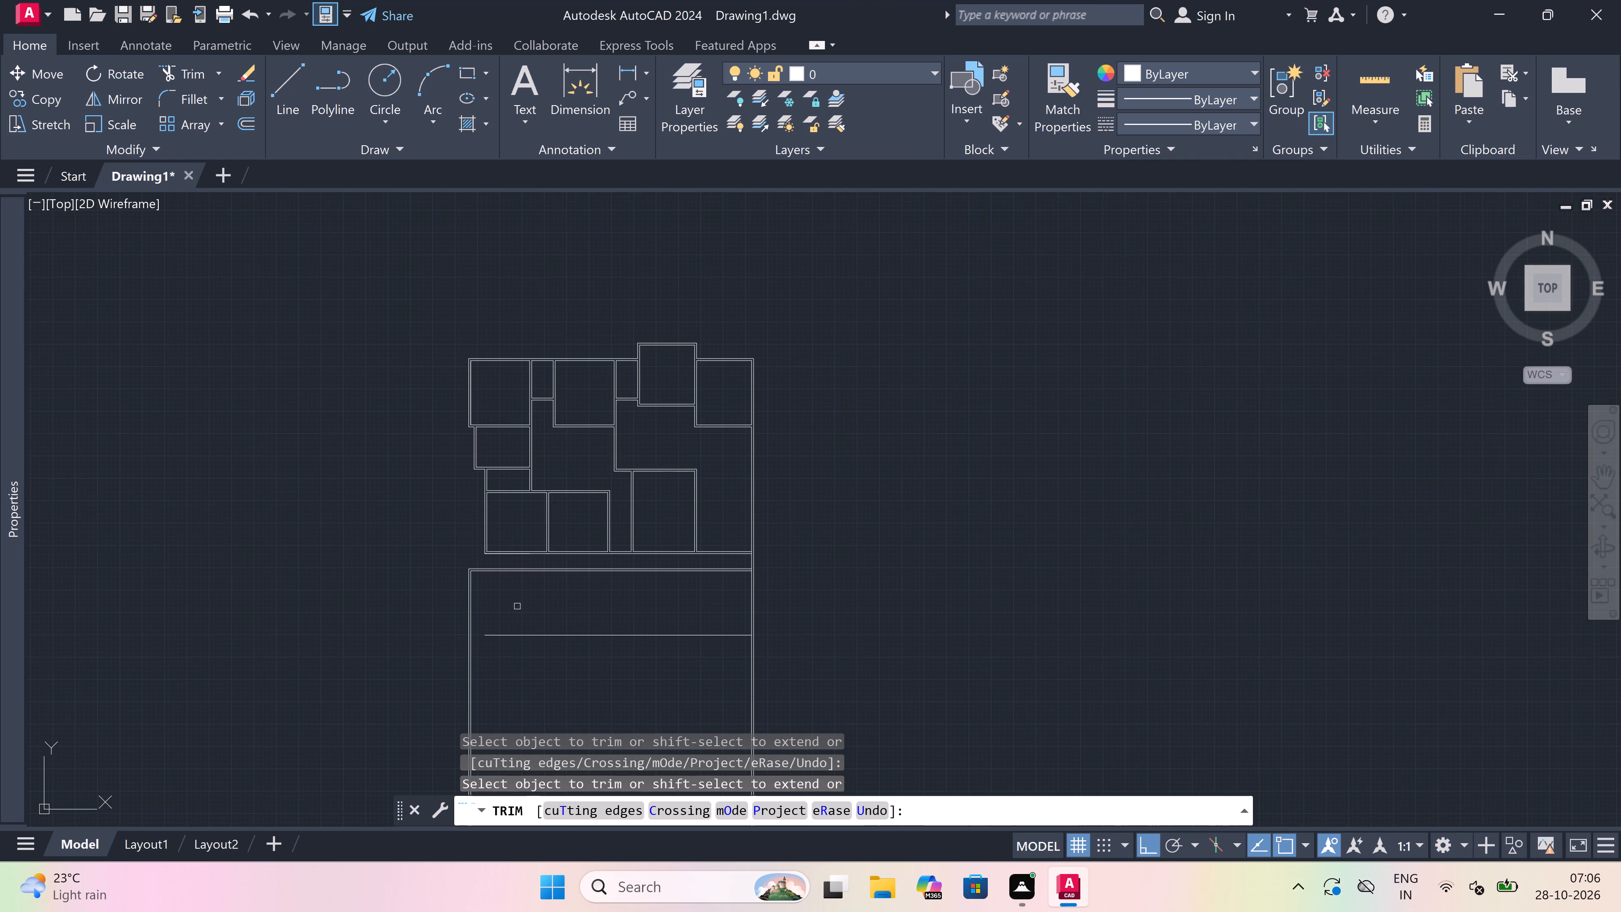
pyautogui.click(518, 606)
pyautogui.press('Escape')
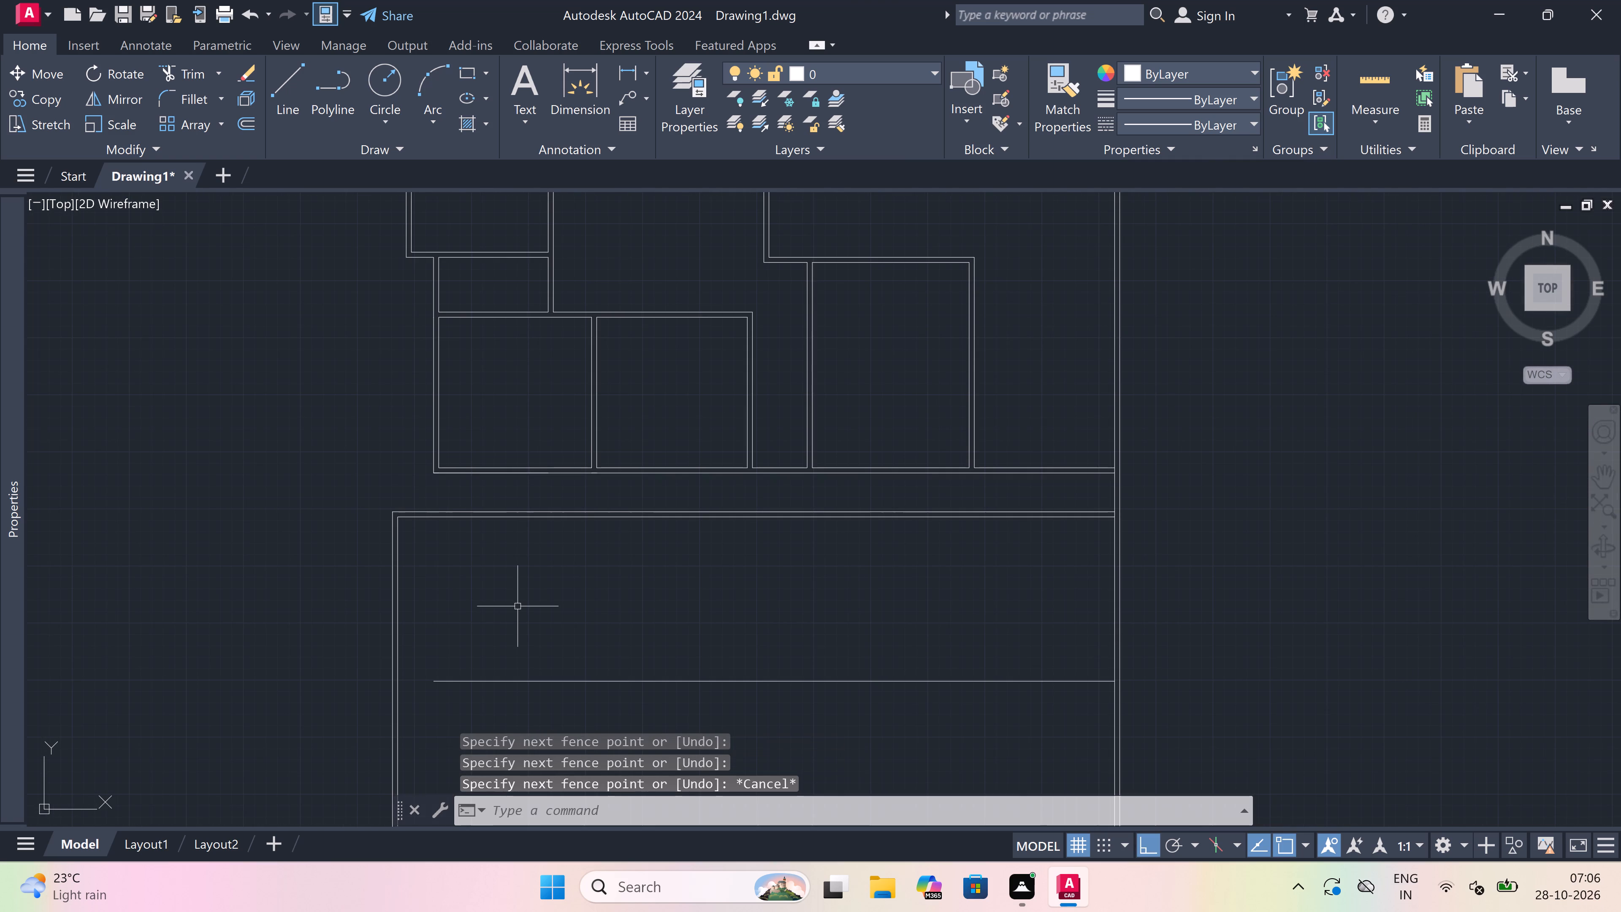
# Offset the lowest horizontal line 4.5" downward to form the wall's second face.
pyautogui.write('o')
pyautogui.press('space')
pyautogui.scroll(-2, 519, 605)
pyautogui.scroll(1, 531, 643)
pyautogui.click(531, 625)
pyautogui.scroll(3, 532, 661)
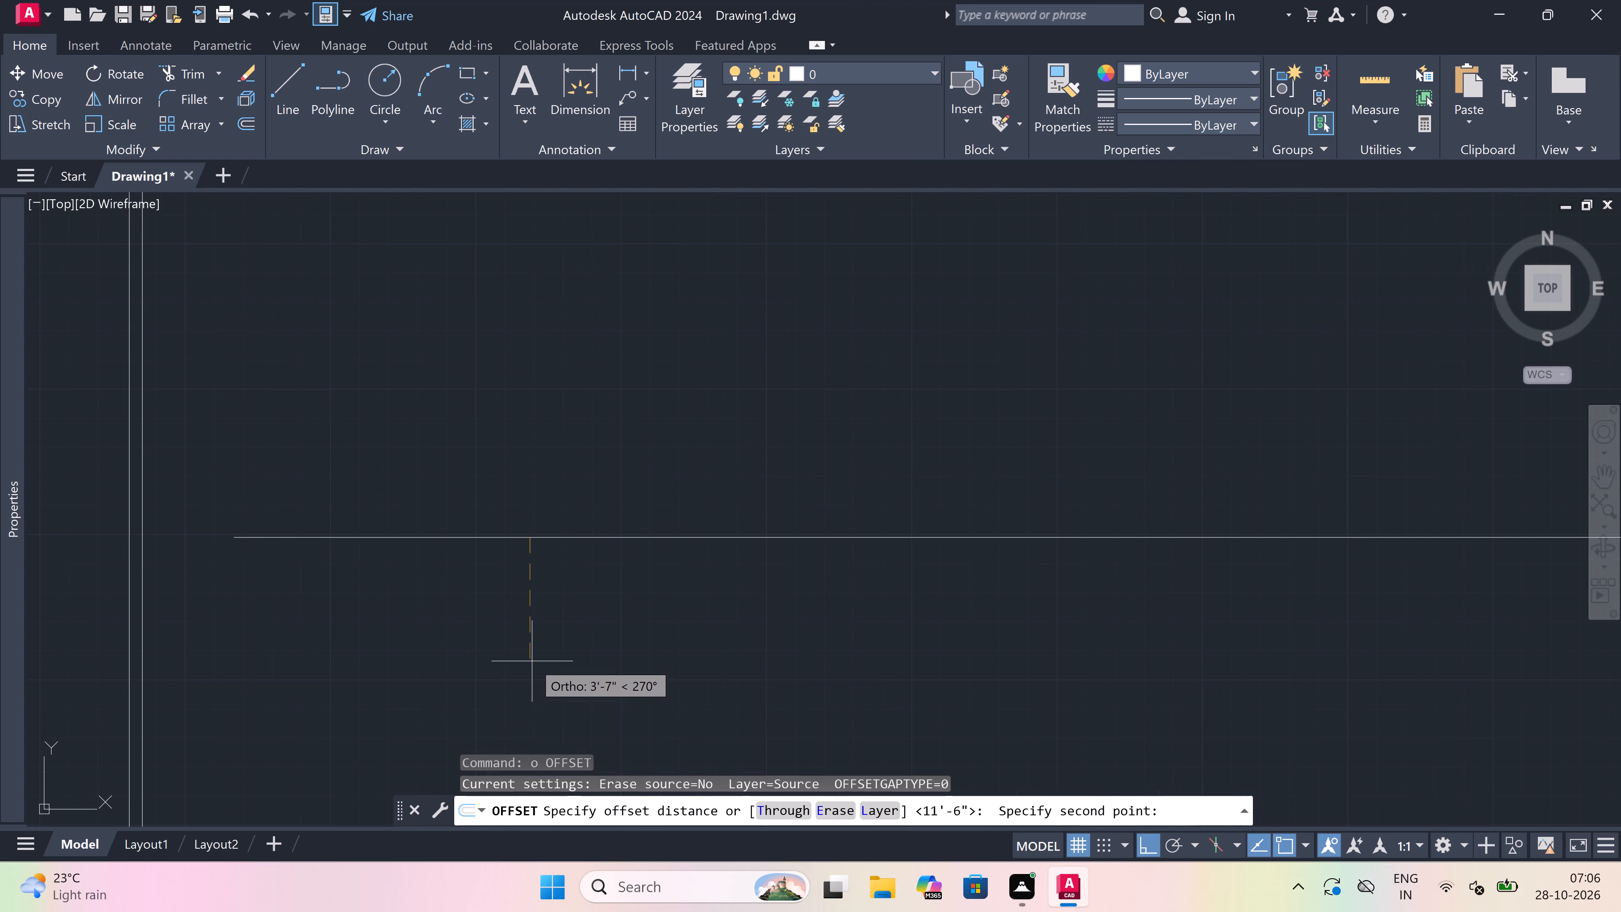
pyautogui.write('4.5')
pyautogui.hotkey('shift', '"')
pyautogui.press('space')
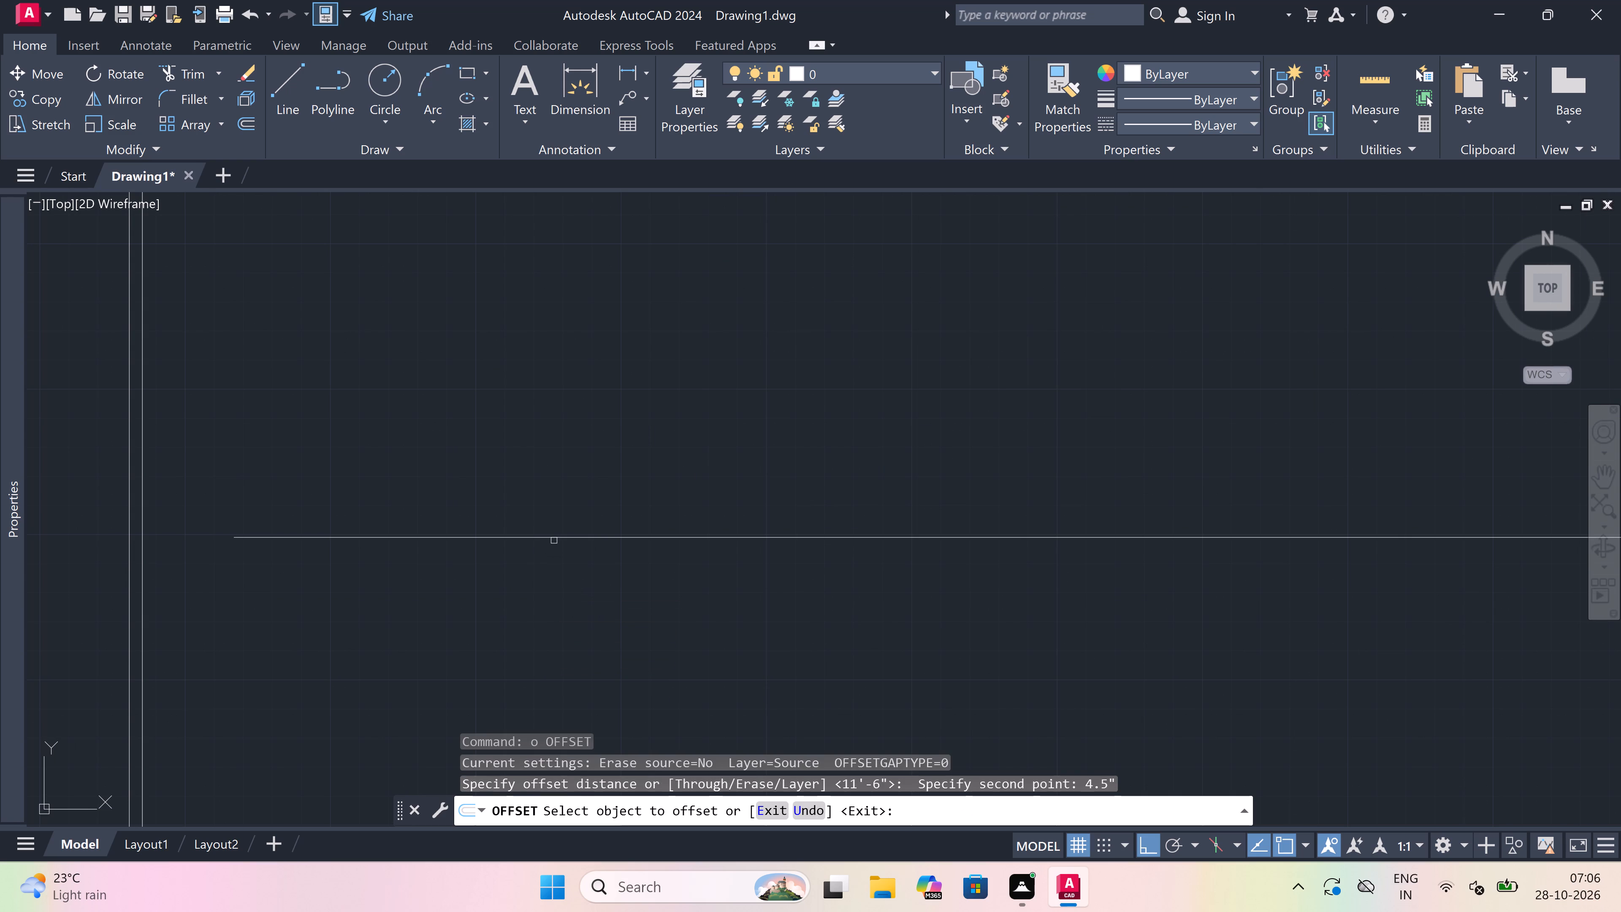
pyautogui.moveTo(554, 537); pyautogui.dragTo(526, 605)
pyautogui.click(521, 613)
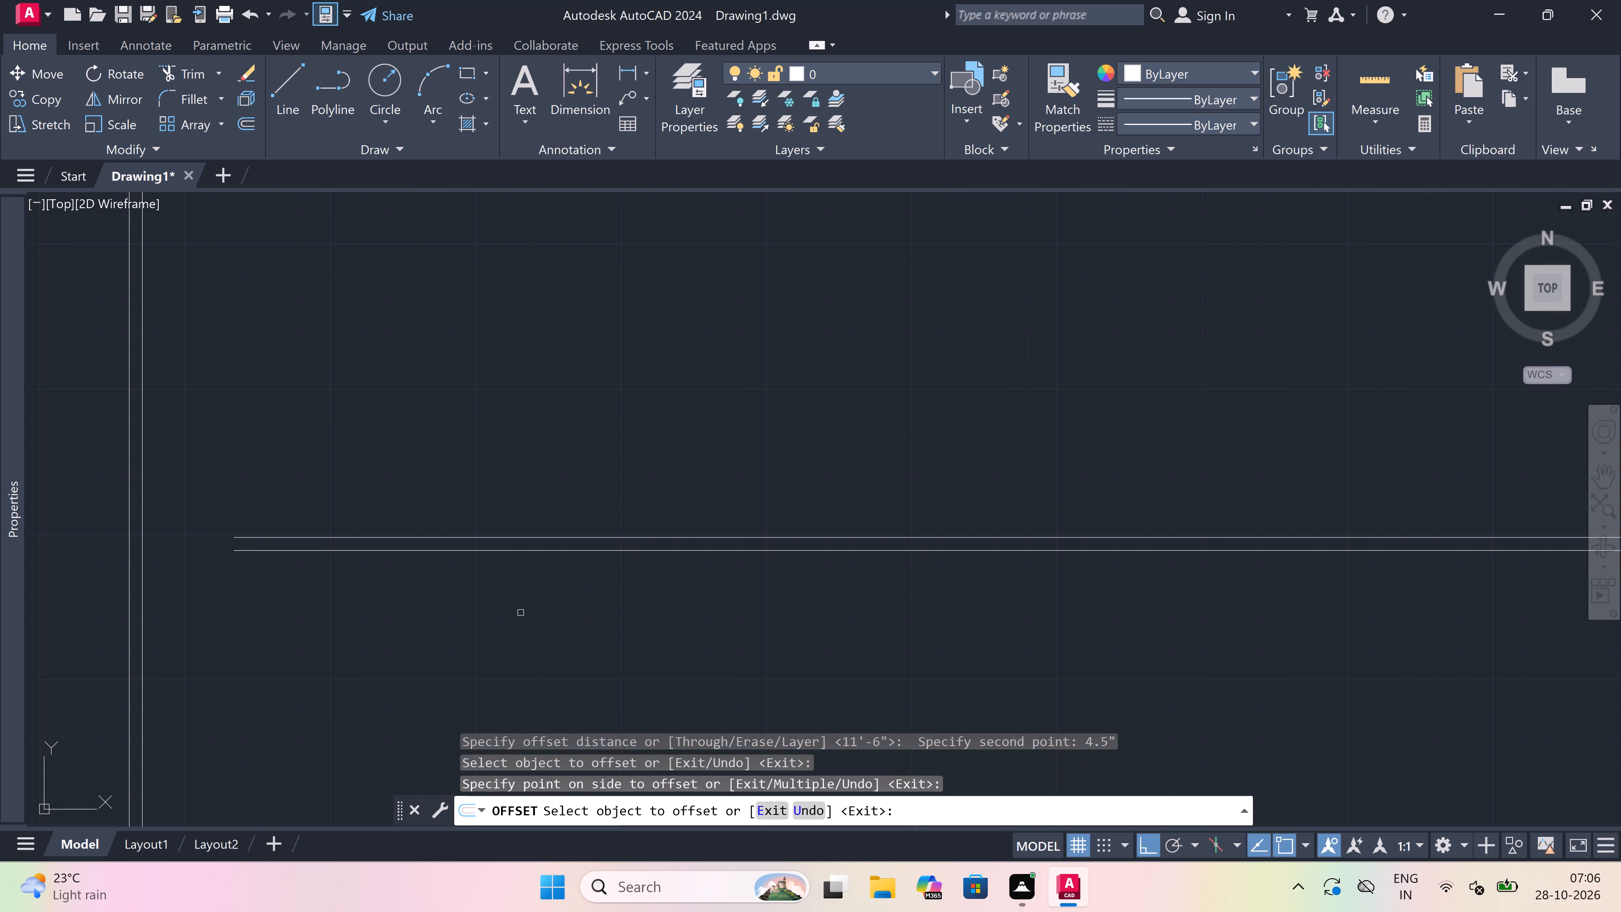
pyautogui.press('Escape')
# Extend both lines of the lowest horizontal wall leftward to the inner face of the left boundary wall.
pyautogui.write('ex')
pyautogui.press('space')
pyautogui.scroll(-3, 513, 542)
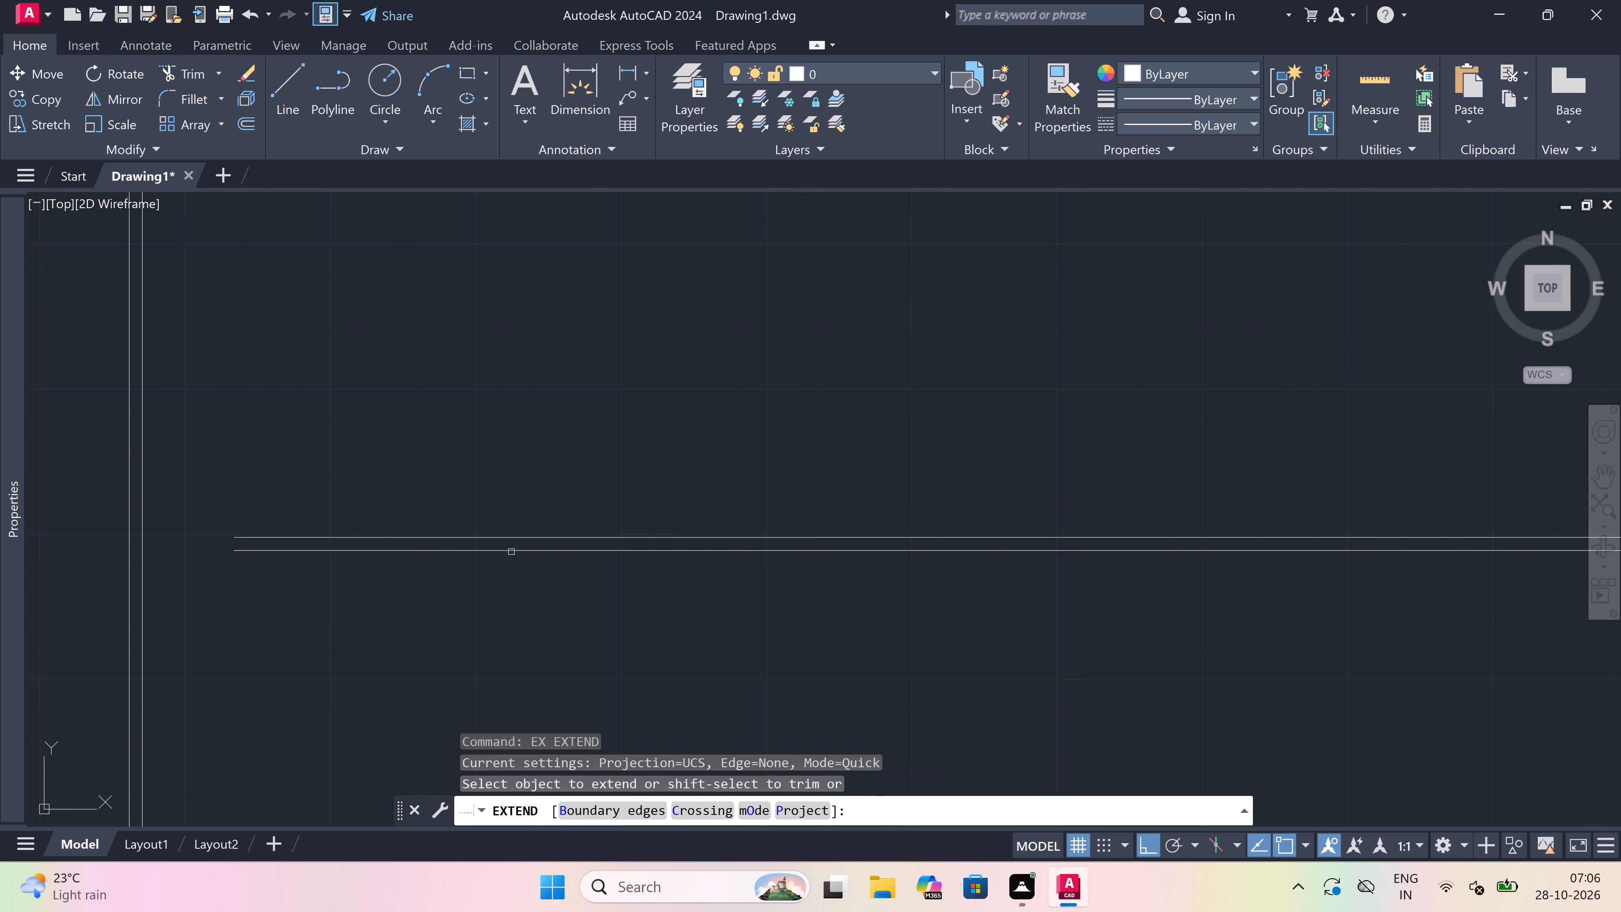
pyautogui.scroll(-1, 513, 540)
pyautogui.moveTo(520, 529); pyautogui.dragTo(519, 534)
pyautogui.click(503, 594)
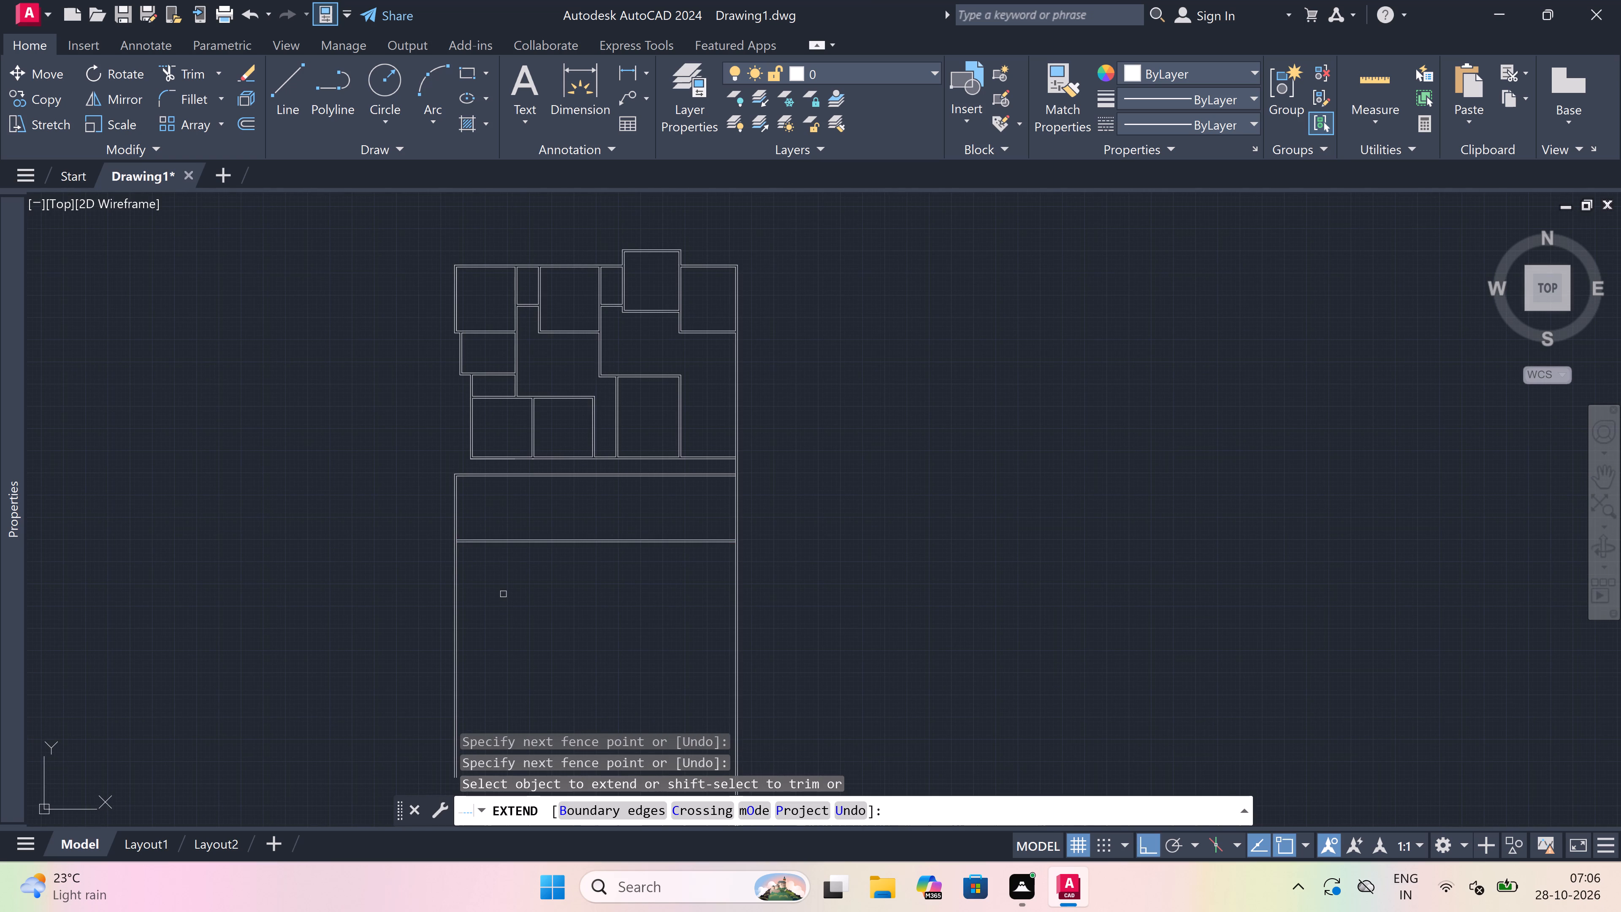
pyautogui.press('Escape')
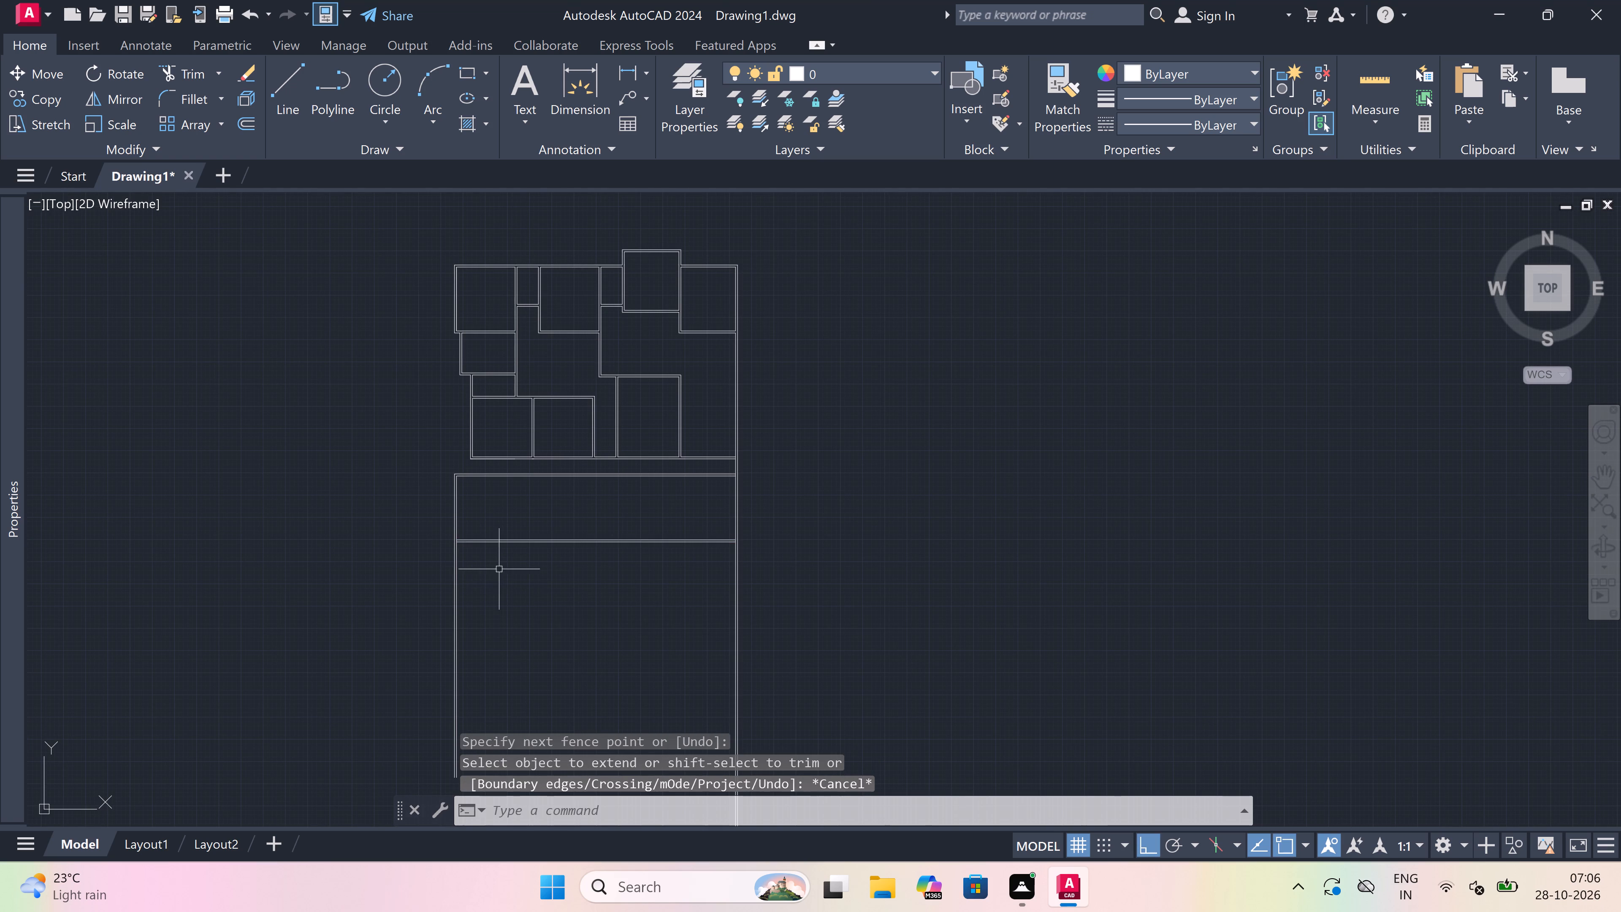
# Trim the left boundary wall's inner line between the two faces of the lowest horizontal wall.
pyautogui.scroll(2, 478, 520)
pyautogui.write('tr')
pyautogui.press('space')
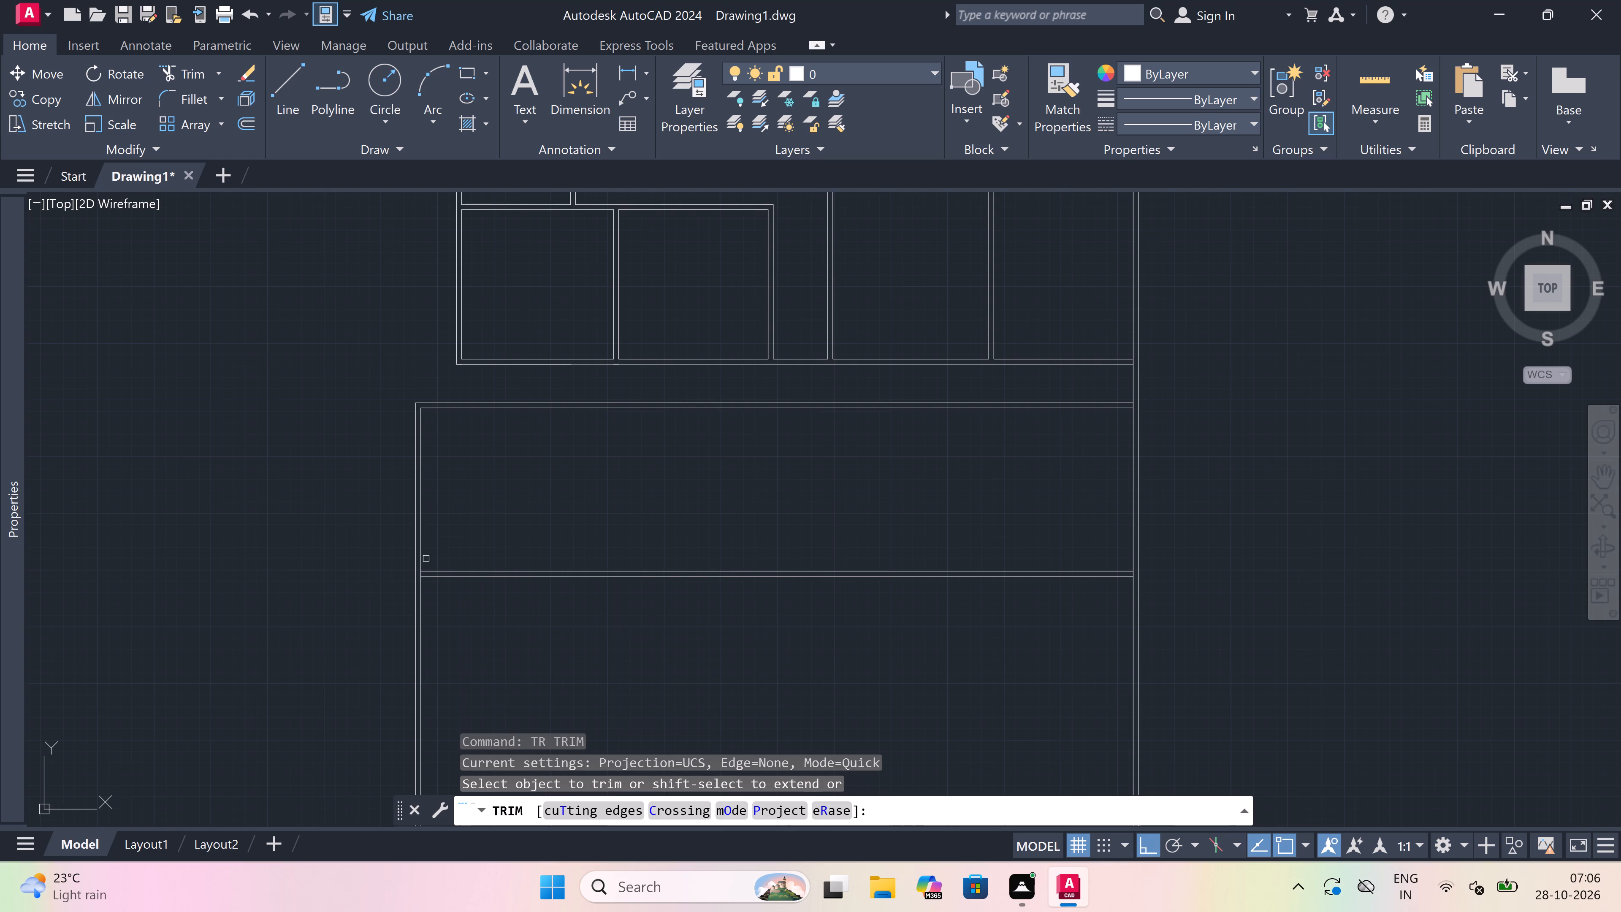
pyautogui.scroll(3, 426, 575)
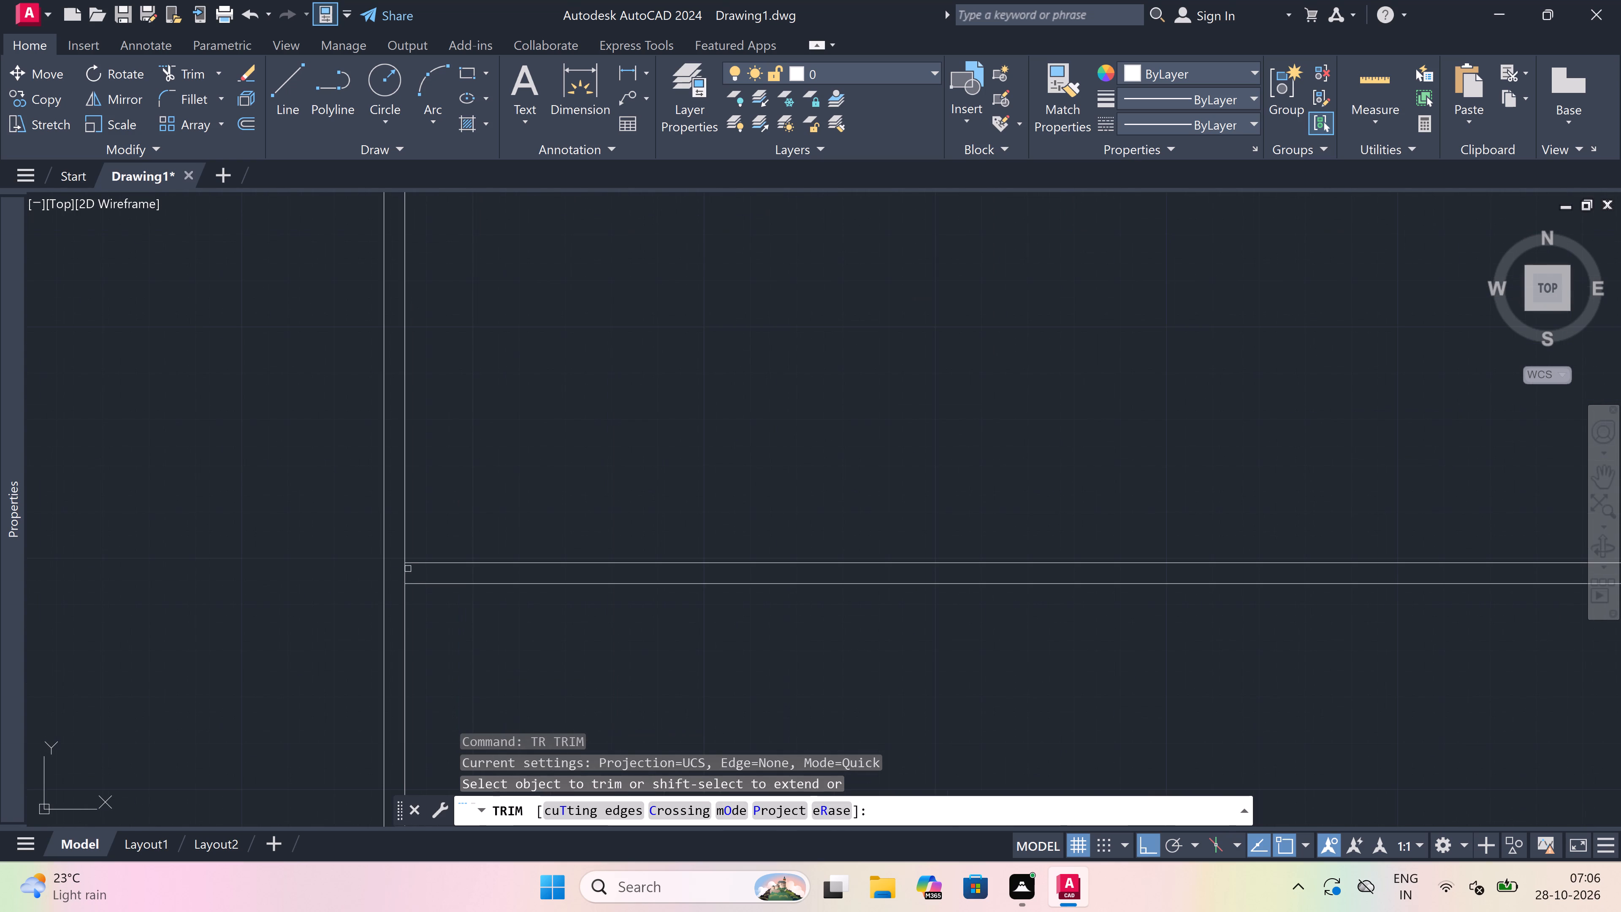
pyautogui.click(408, 569)
pyautogui.scroll(-3, 408, 569)
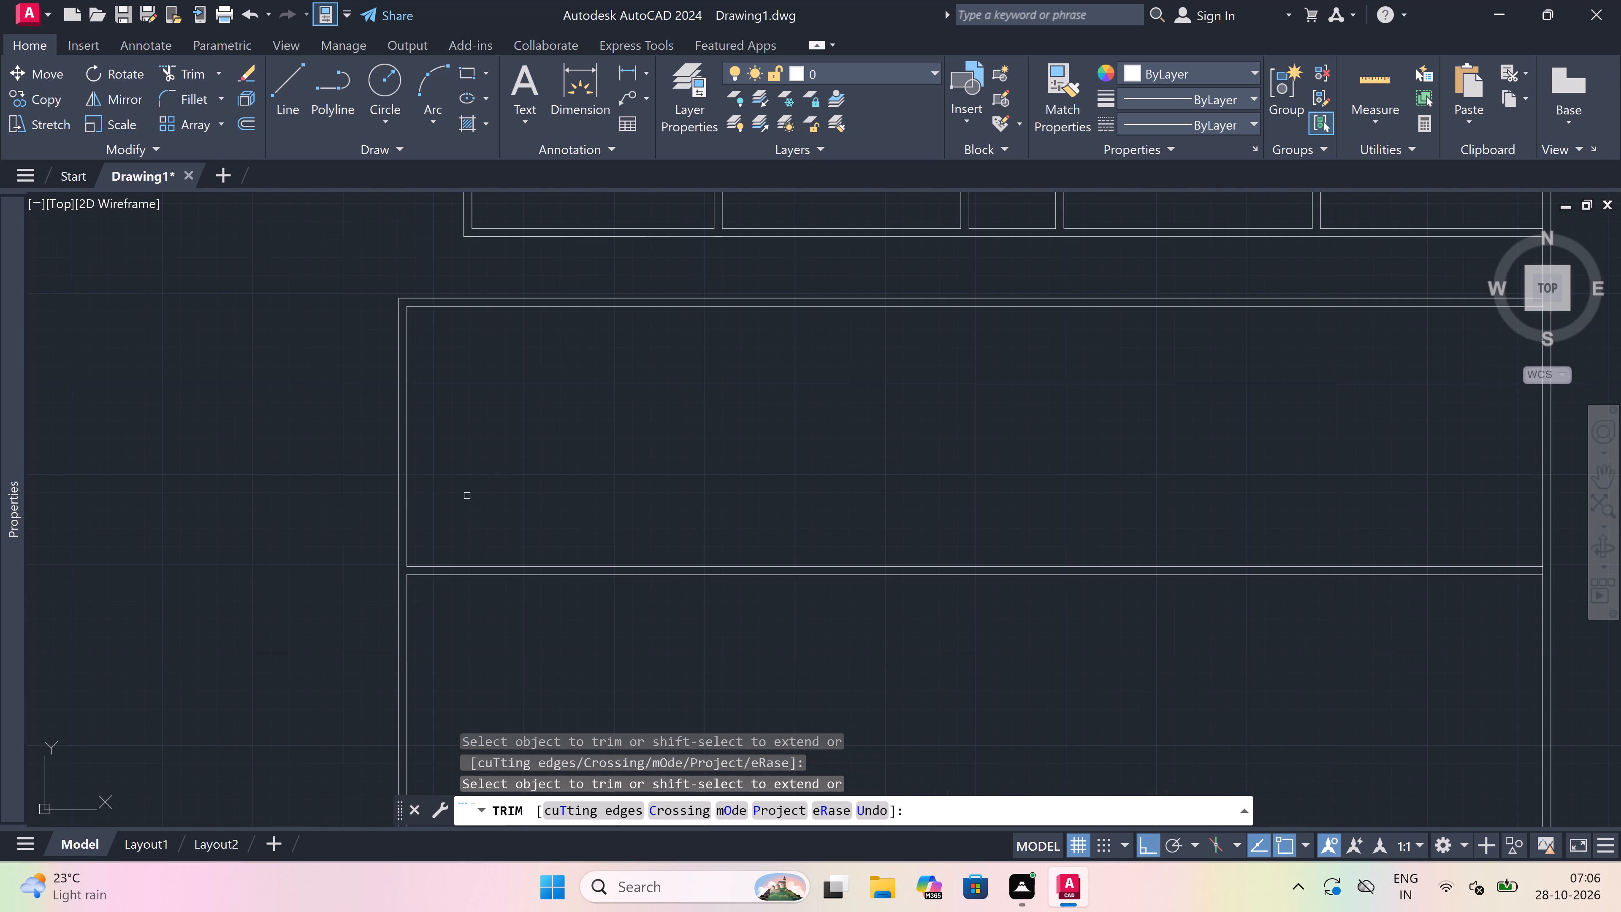
pyautogui.press('Escape')
# Offset the left boundary wall's inner line 11' to the right, between the lower section's two horizontal walls.
pyautogui.write('o')
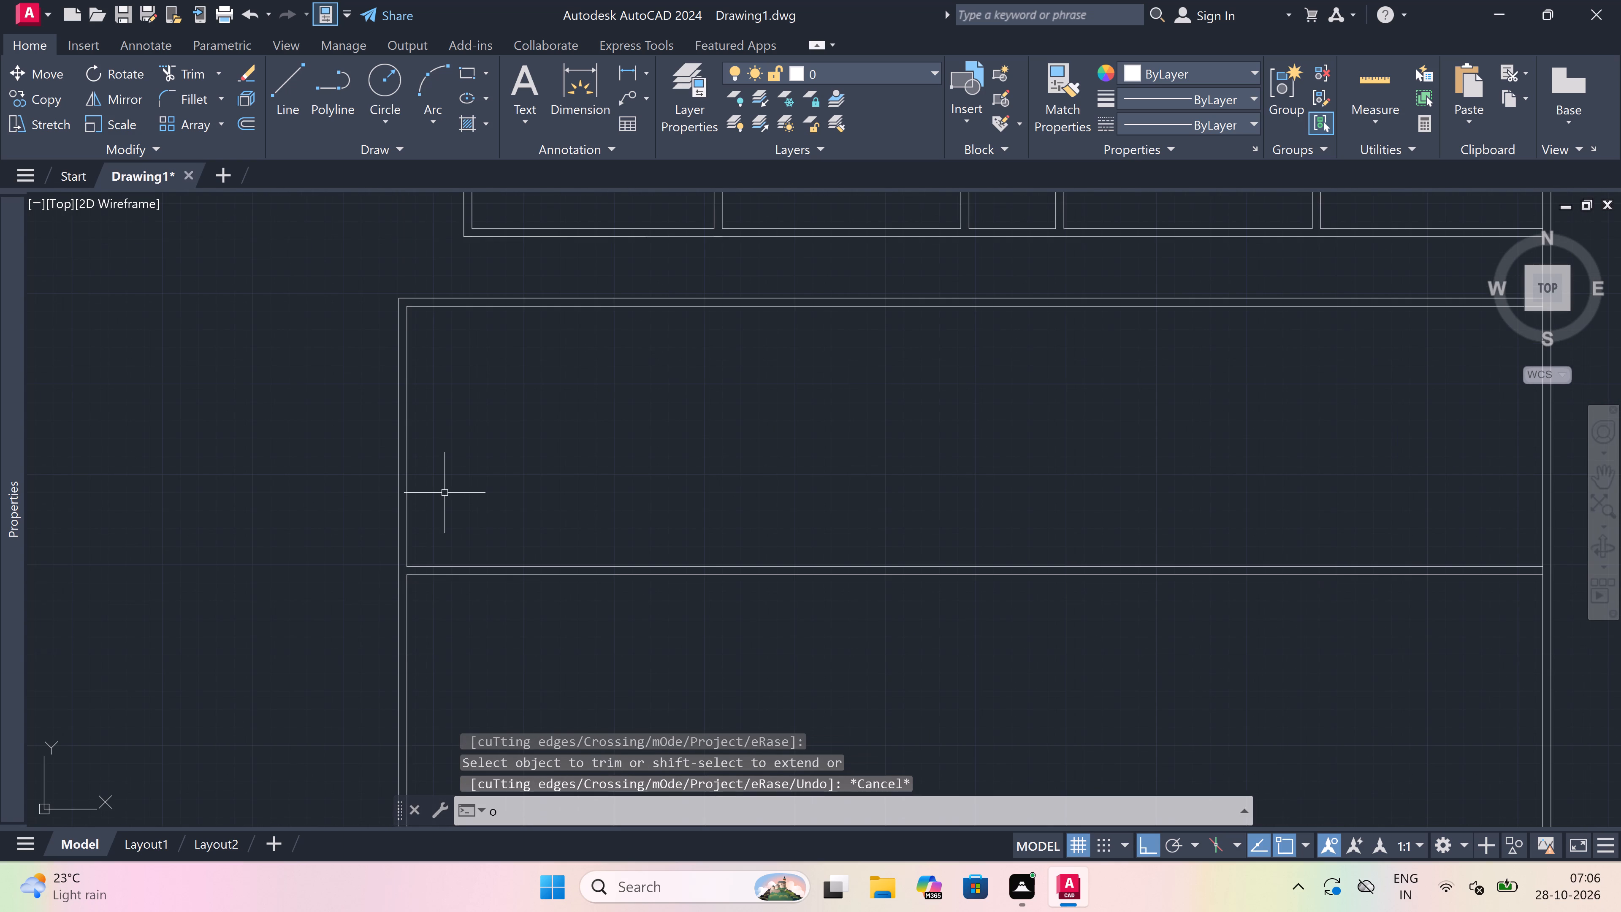
pyautogui.press('space')
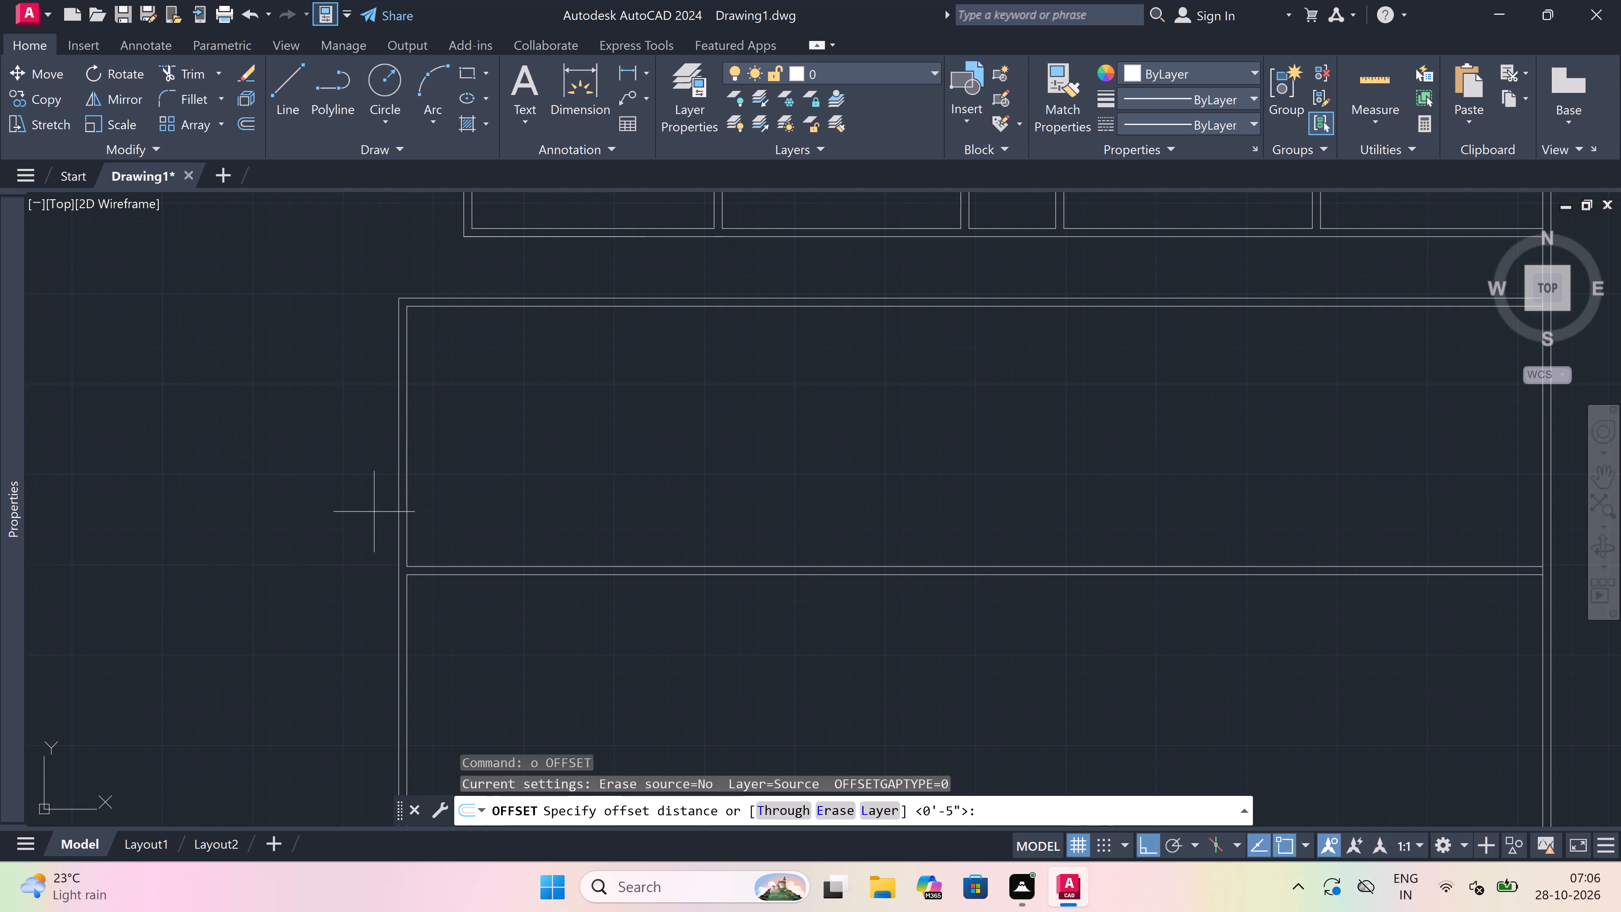
pyautogui.scroll(-1, 374, 512)
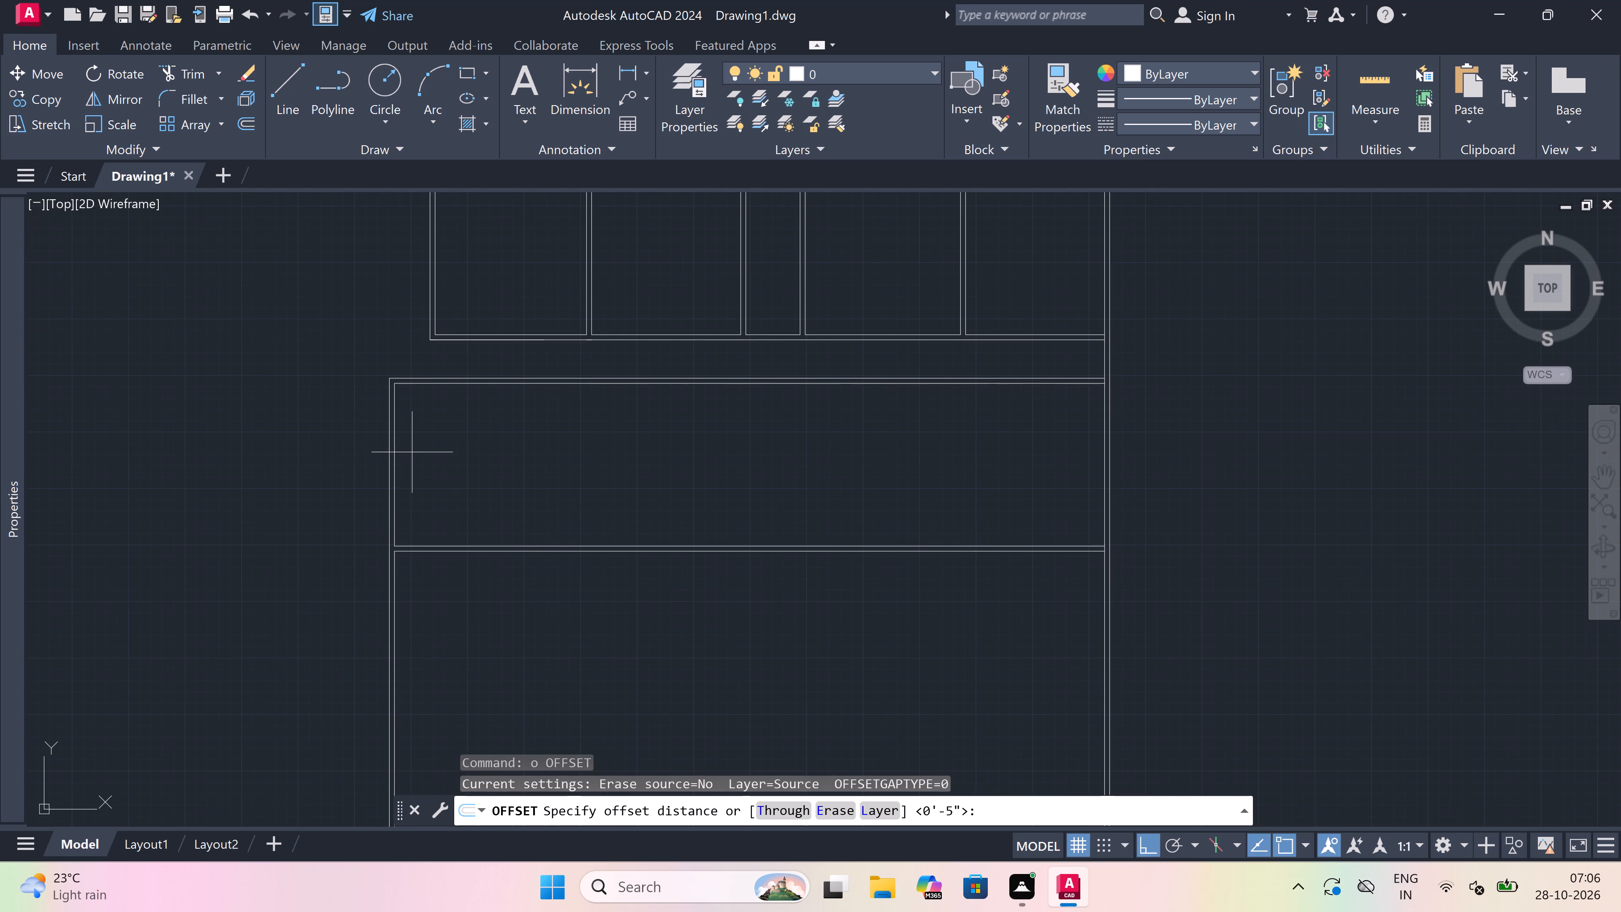
pyautogui.moveTo(394, 448); pyautogui.dragTo(403, 444)
pyautogui.scroll(2, 450, 433)
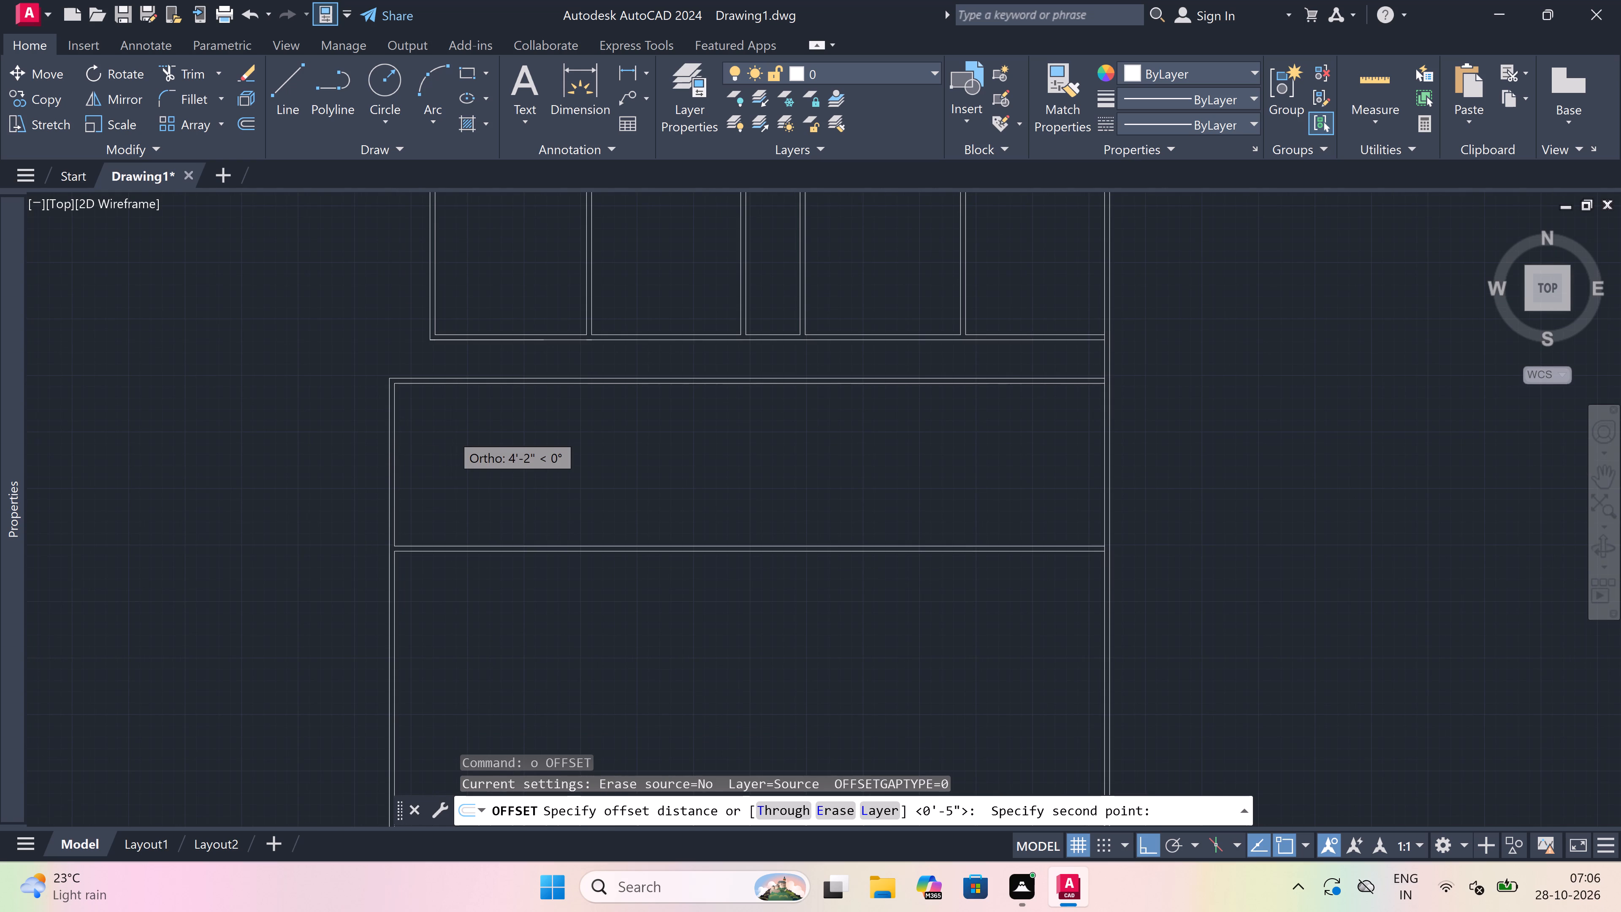
pyautogui.write('11')
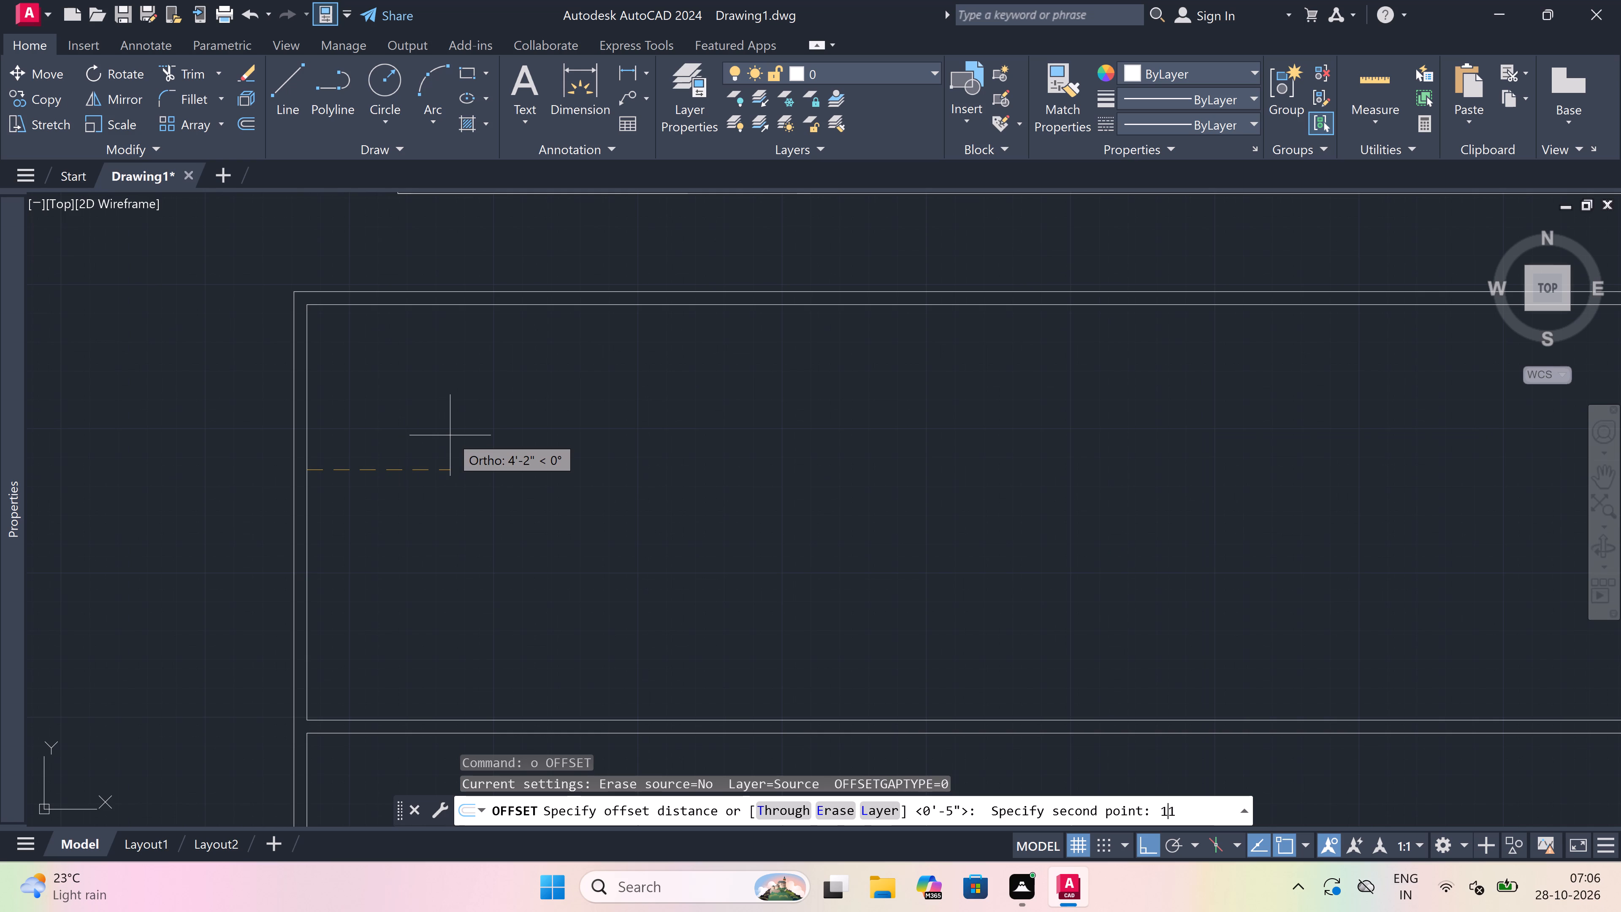
pyautogui.write("'")
pyautogui.press('space')
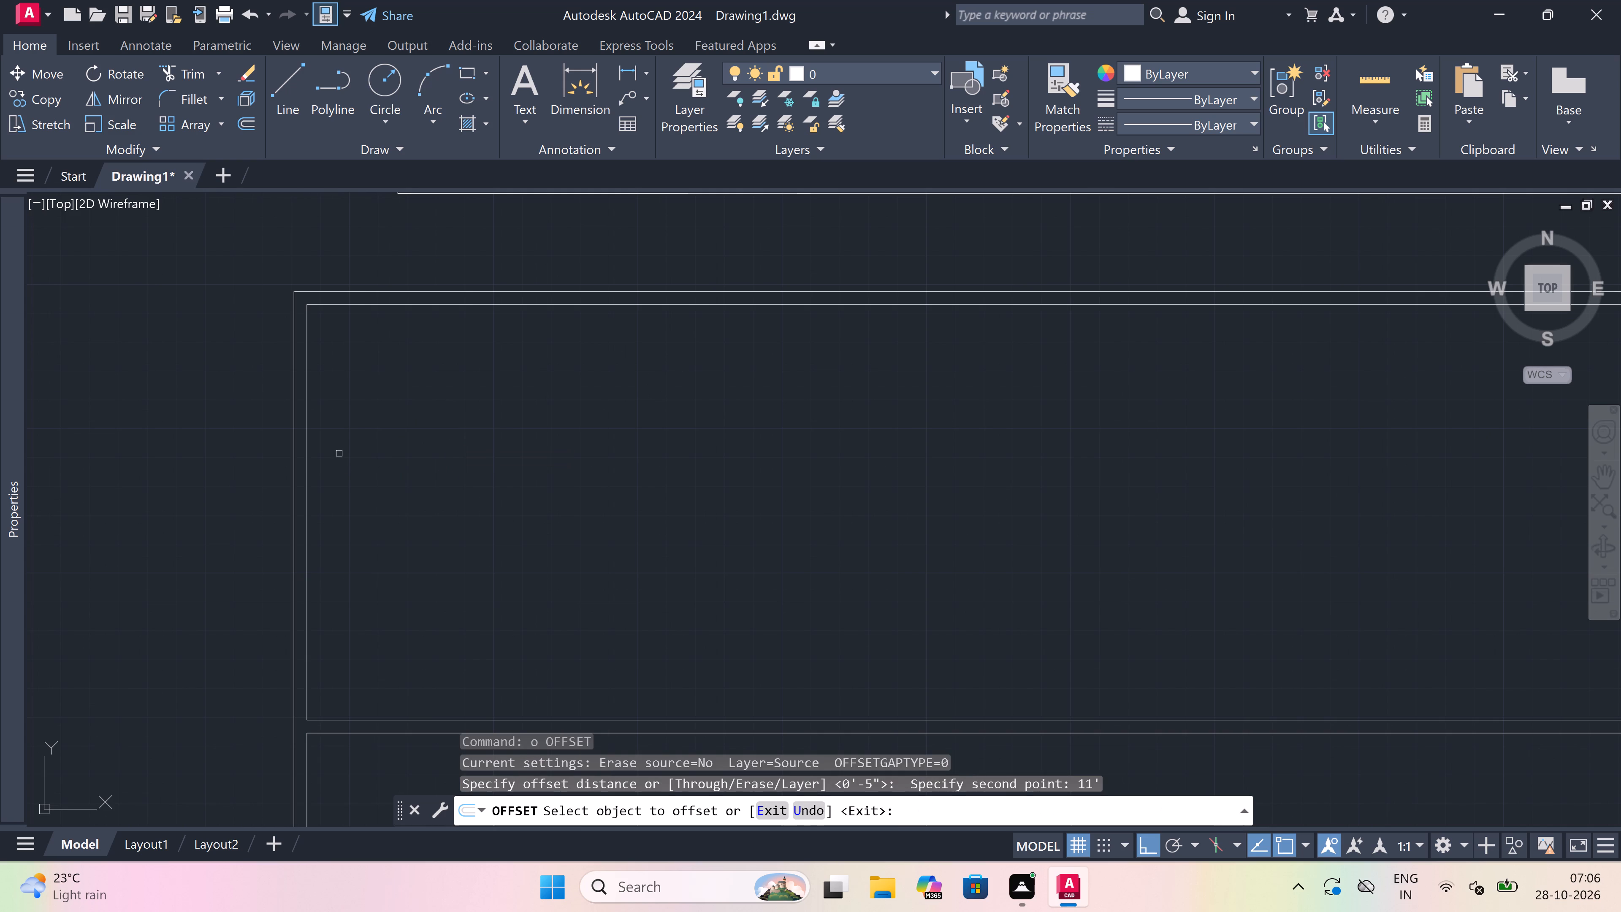
pyautogui.scroll(-1, 341, 452)
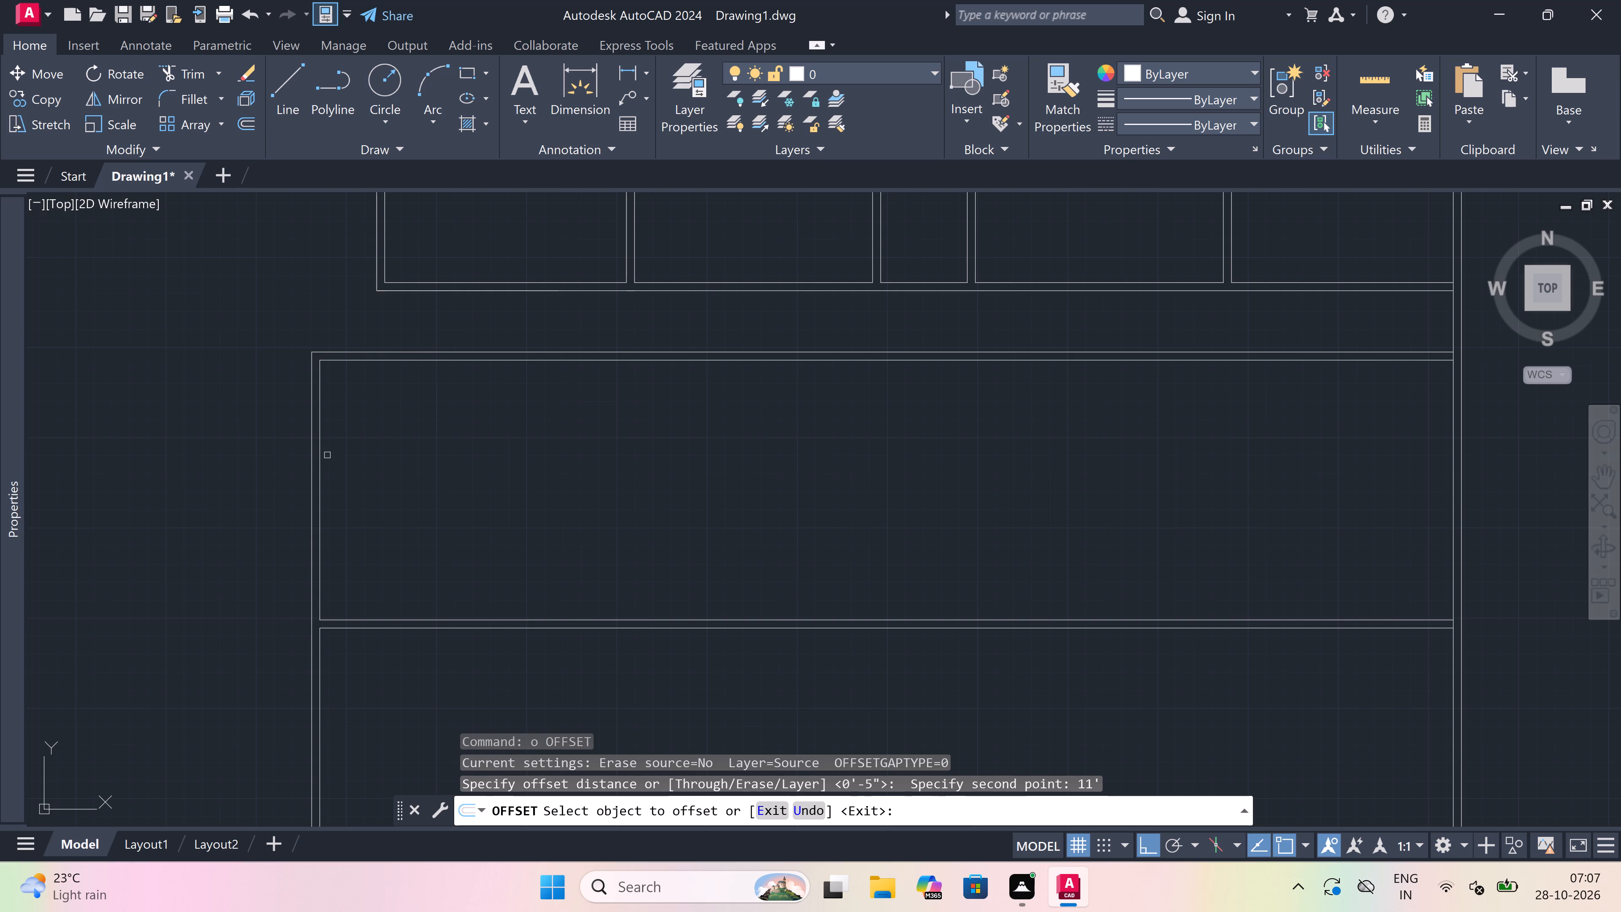
pyautogui.moveTo(320, 446); pyautogui.dragTo(339, 445)
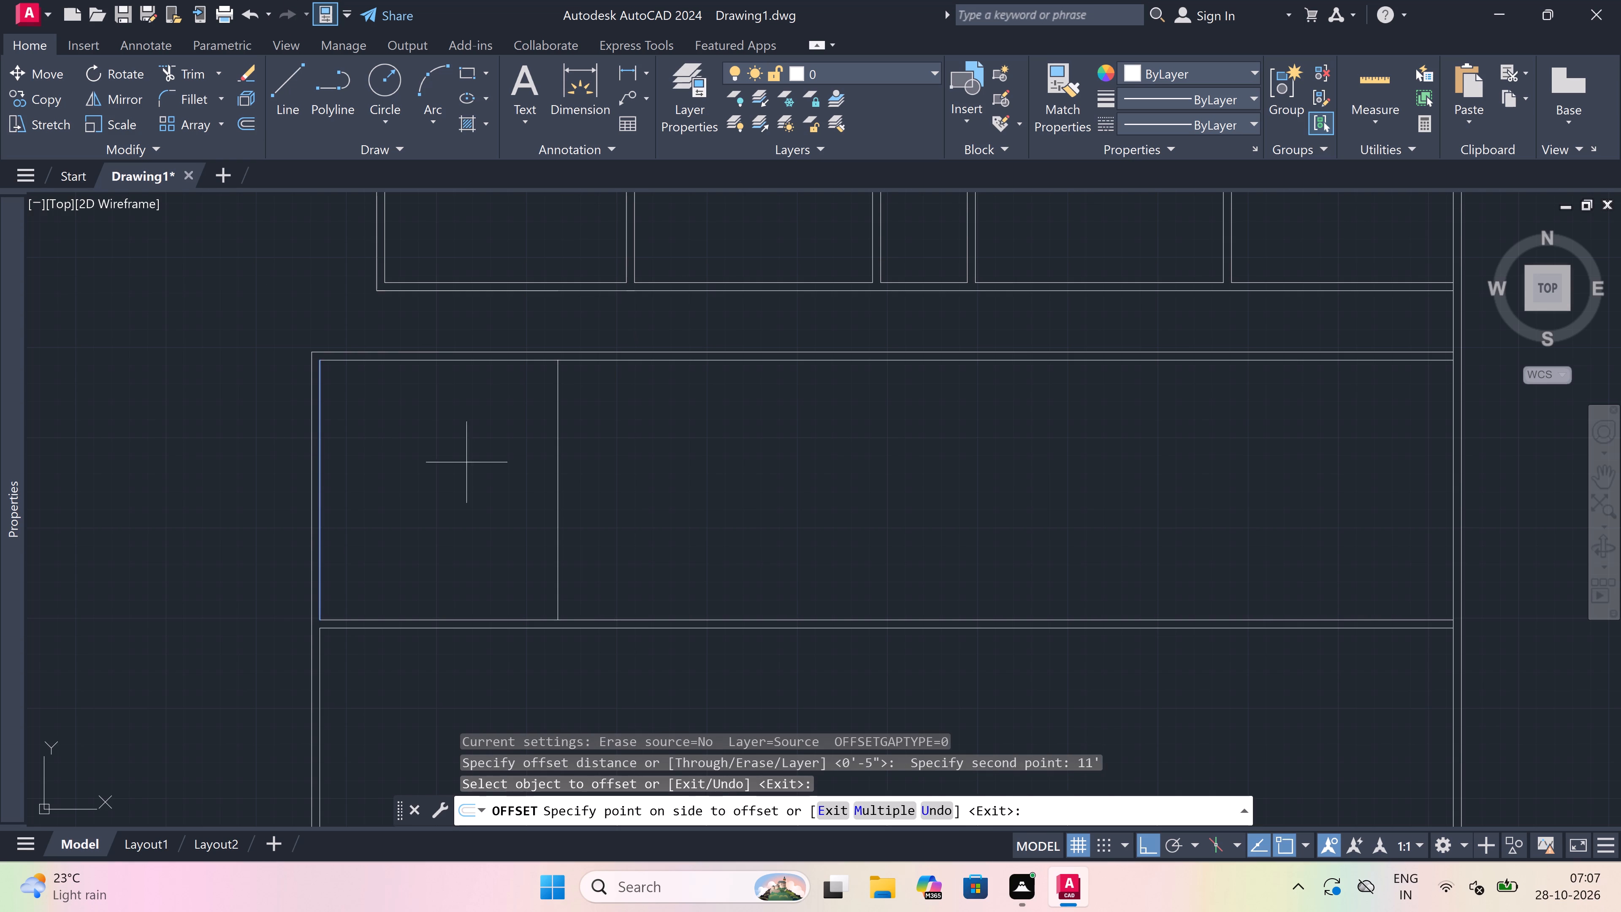
pyautogui.click(485, 461)
pyautogui.press('Escape')
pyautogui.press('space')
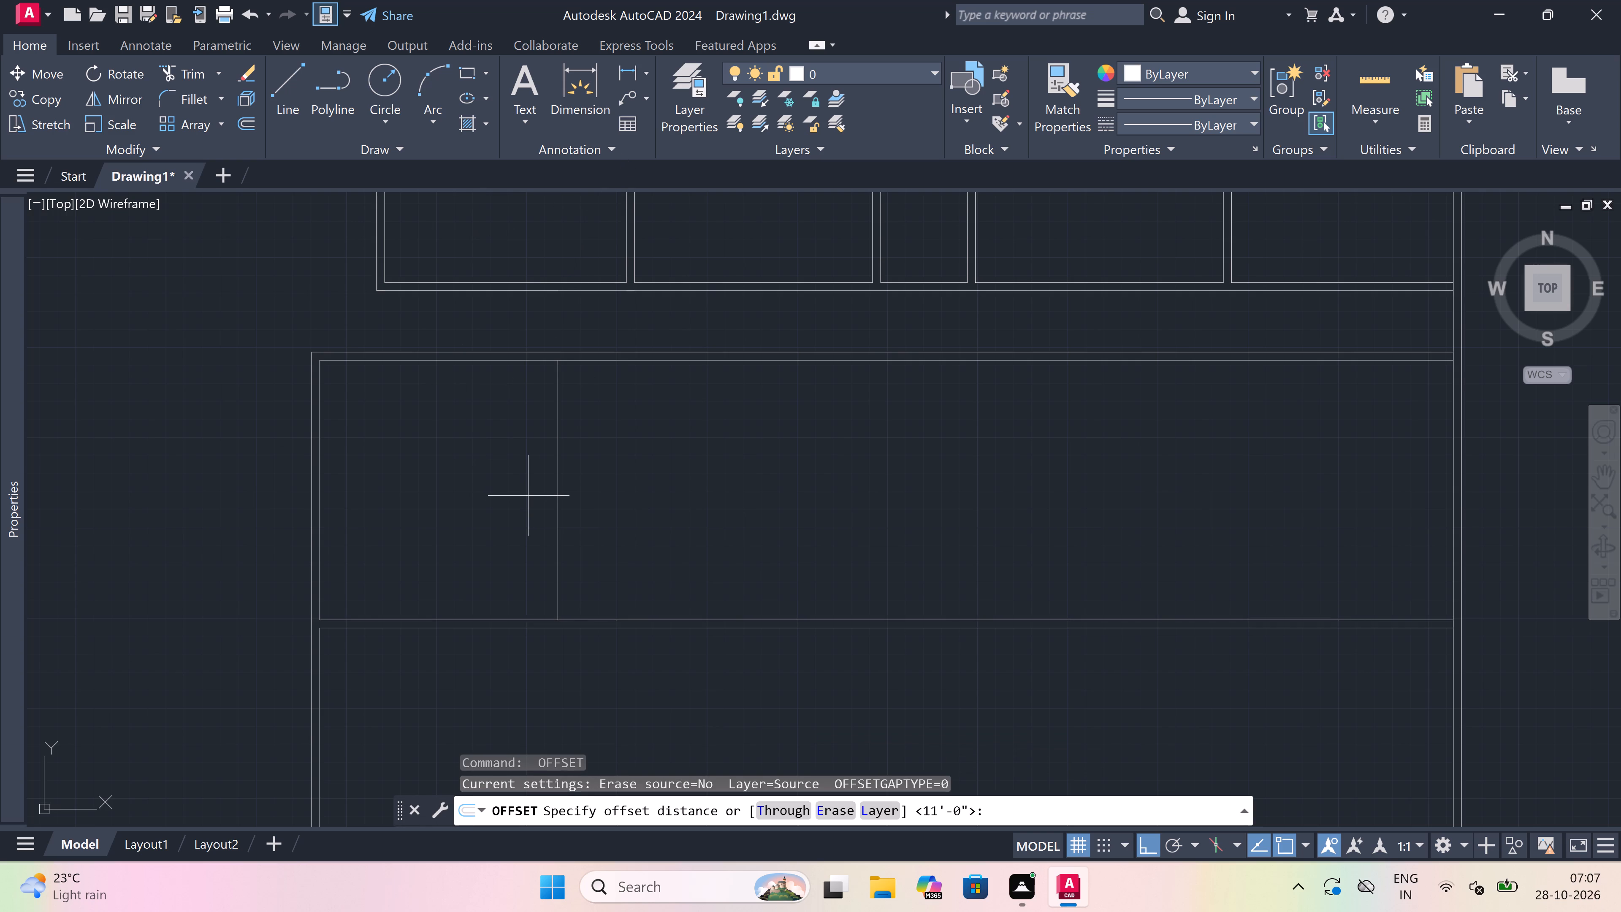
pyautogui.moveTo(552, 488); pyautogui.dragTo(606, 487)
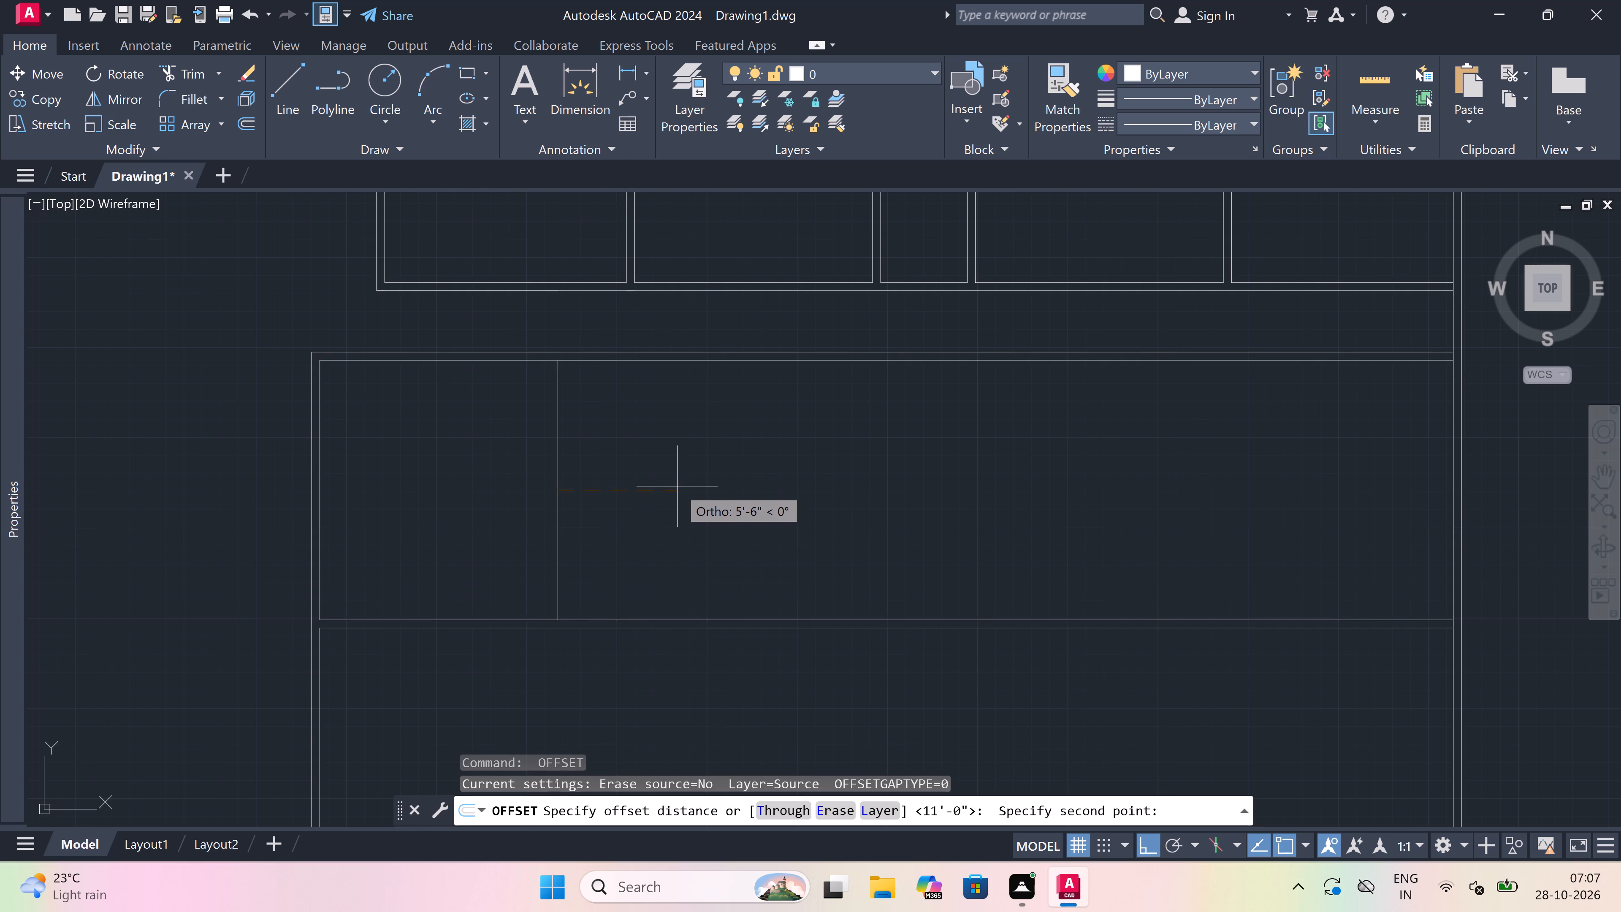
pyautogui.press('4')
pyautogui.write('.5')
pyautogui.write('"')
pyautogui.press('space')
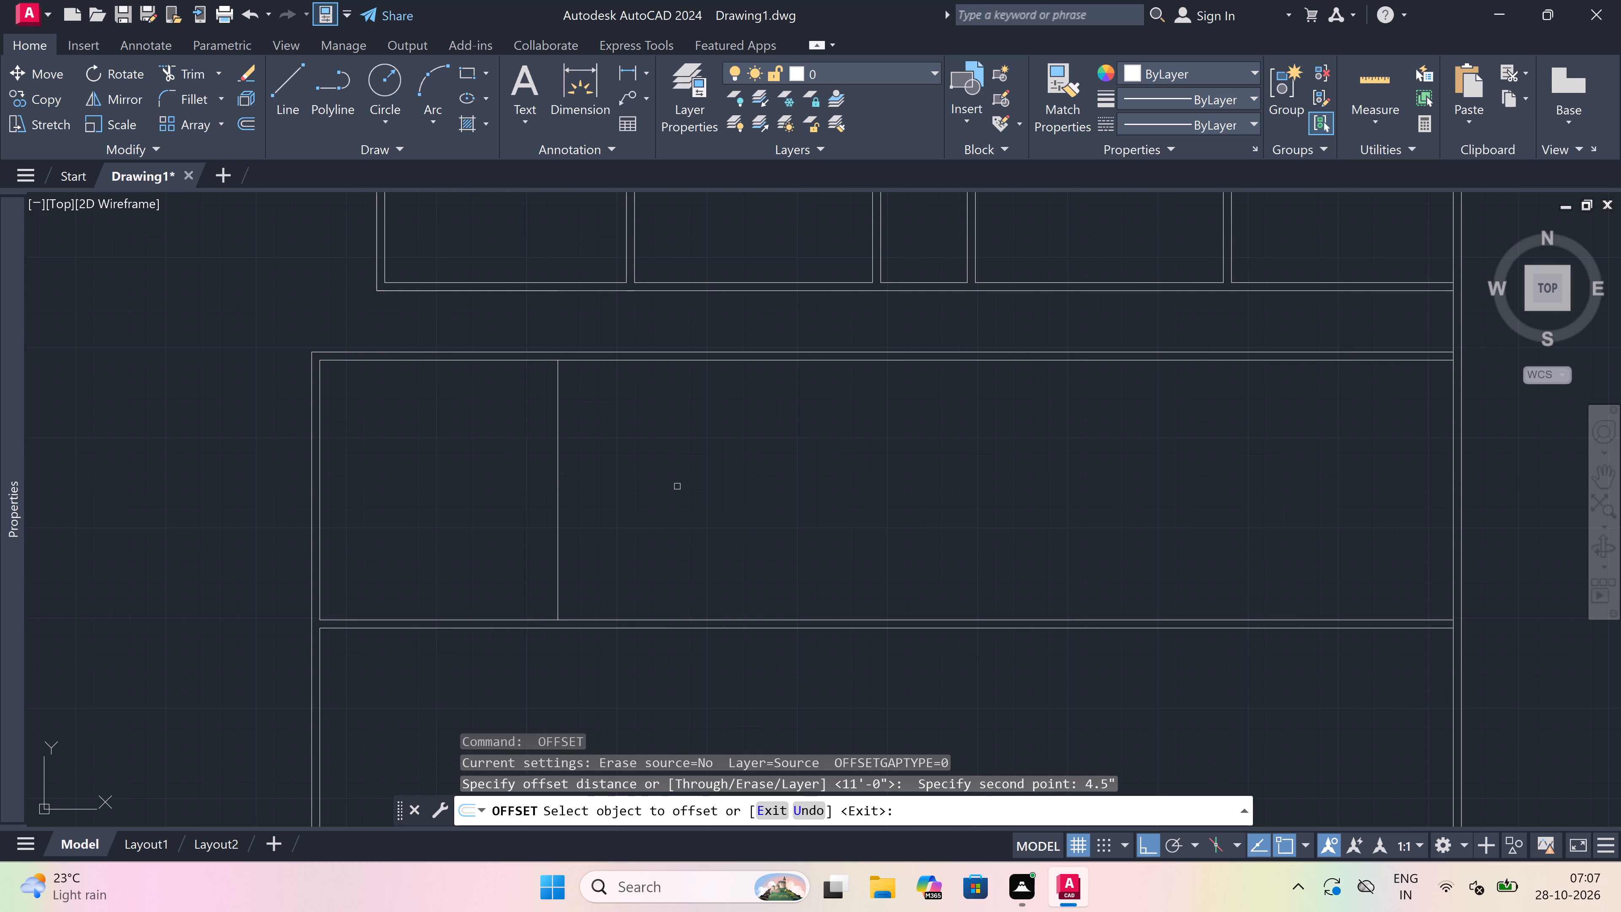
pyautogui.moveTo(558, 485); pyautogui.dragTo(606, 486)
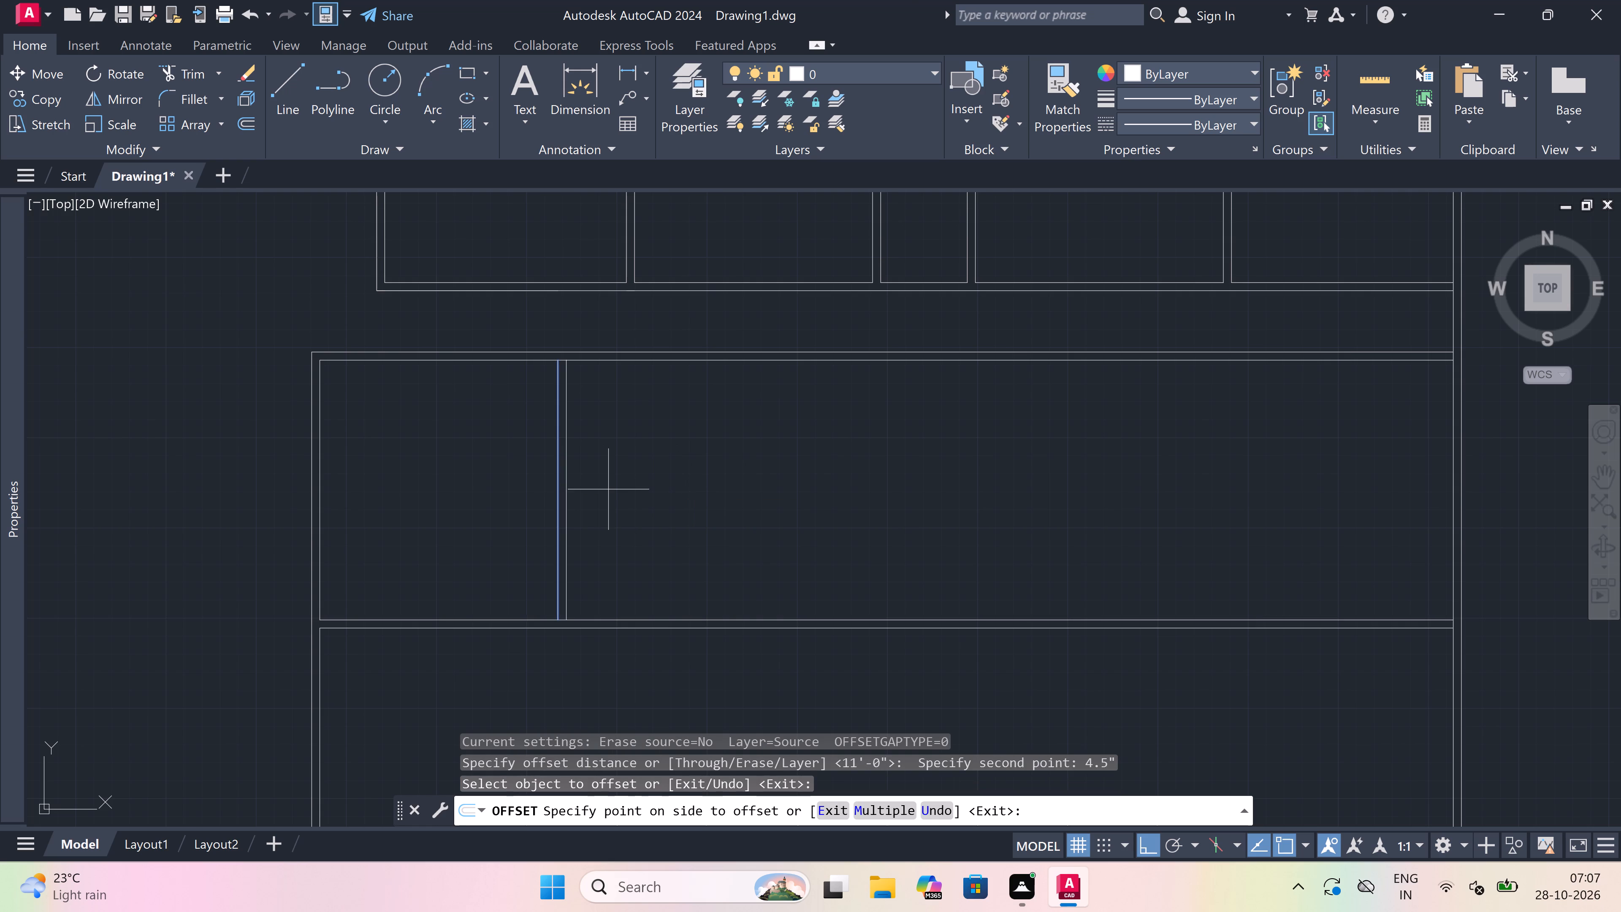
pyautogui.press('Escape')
# Offset the new vertical partition line 4.5" to the right to form the wall's second face.
pyautogui.press('space')
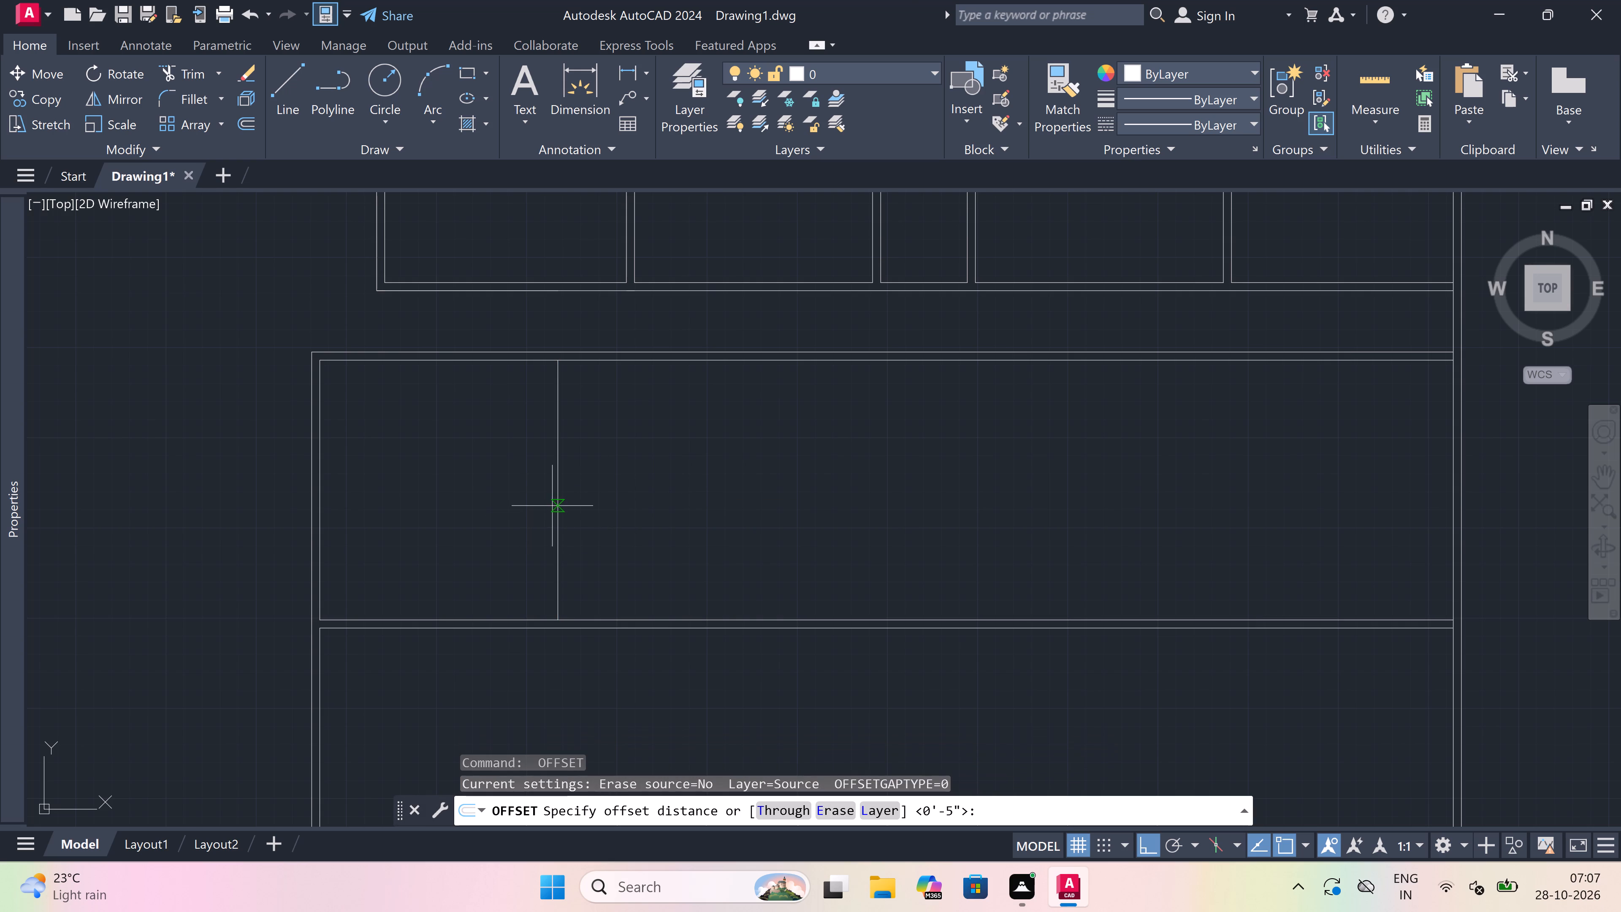
pyautogui.moveTo(555, 502); pyautogui.dragTo(581, 502)
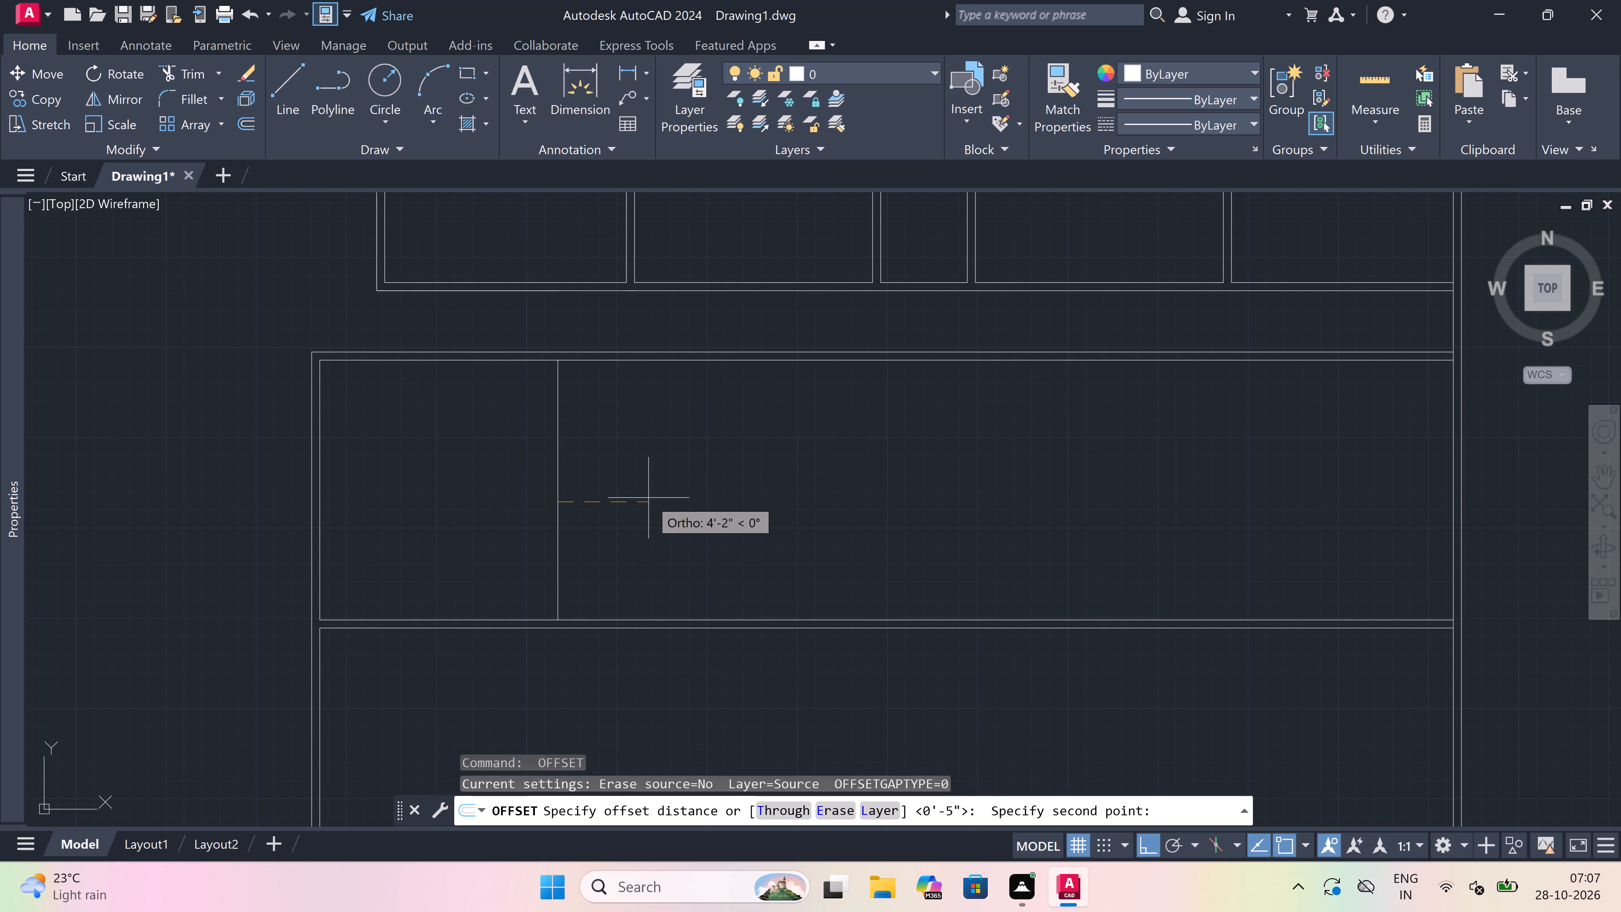
pyautogui.write('4.5')
pyautogui.write('"')
pyautogui.press('space')
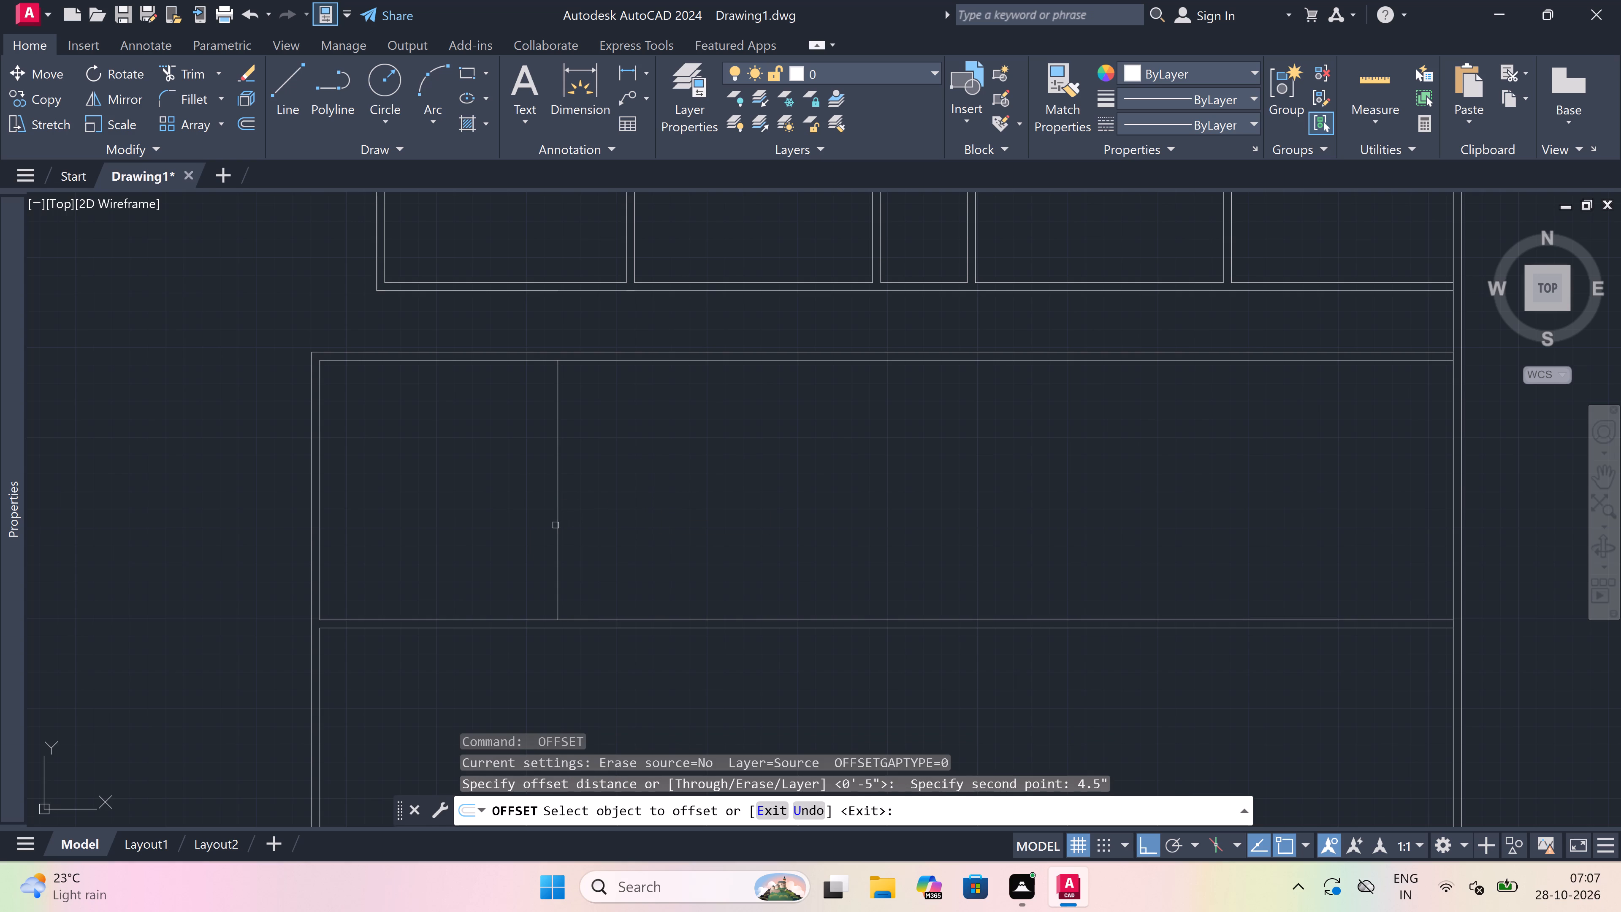
pyautogui.moveTo(560, 523); pyautogui.dragTo(614, 522)
pyautogui.click(642, 524)
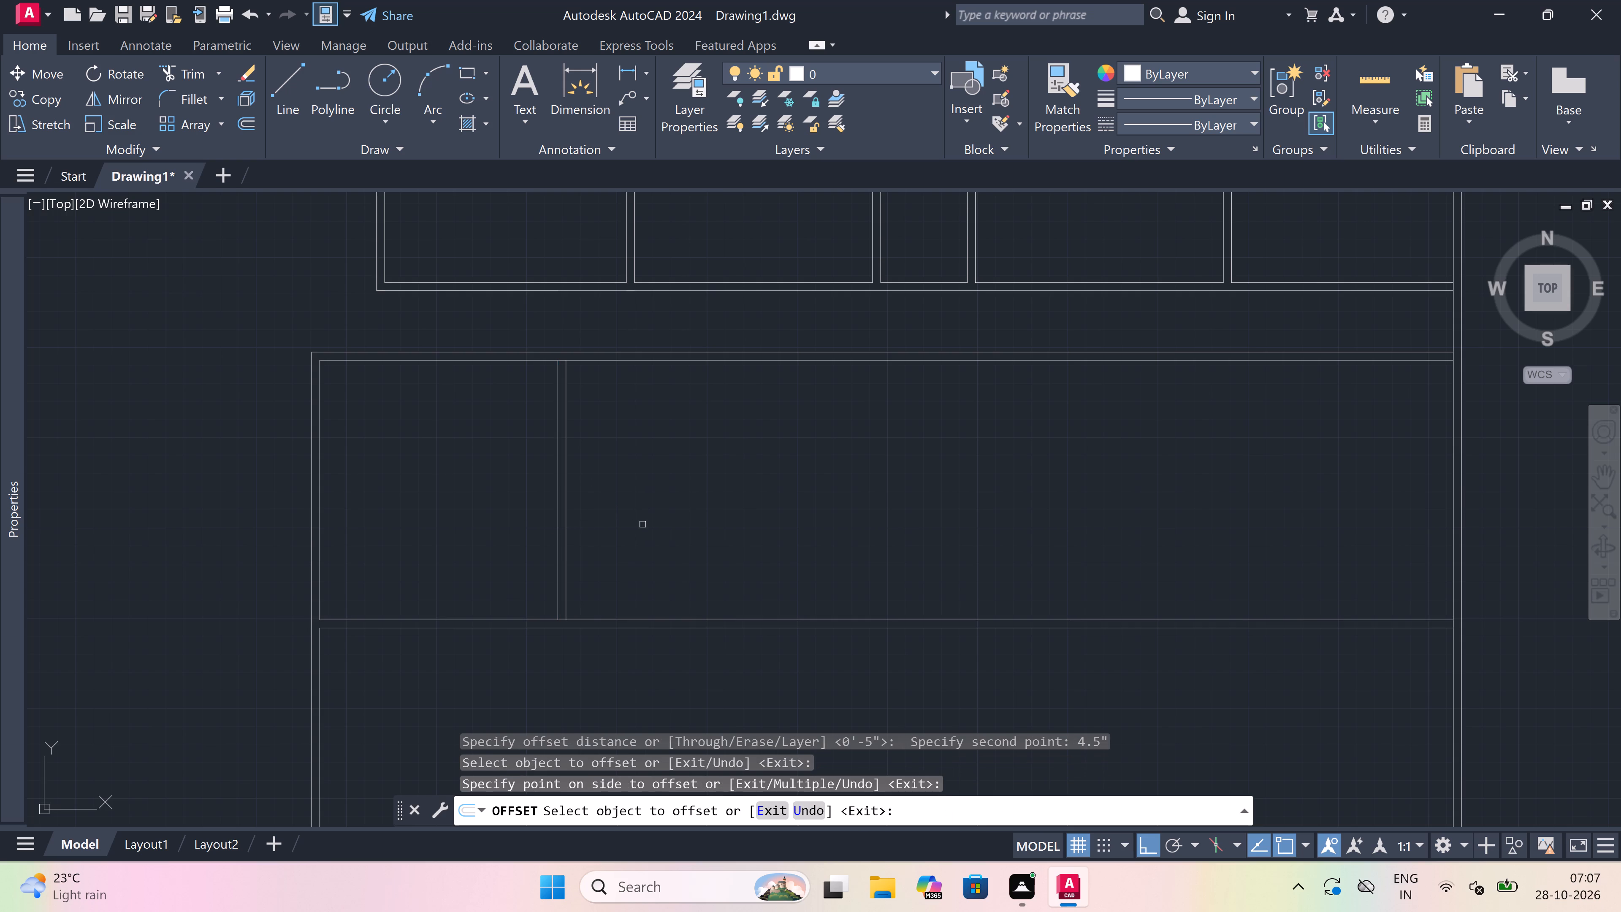
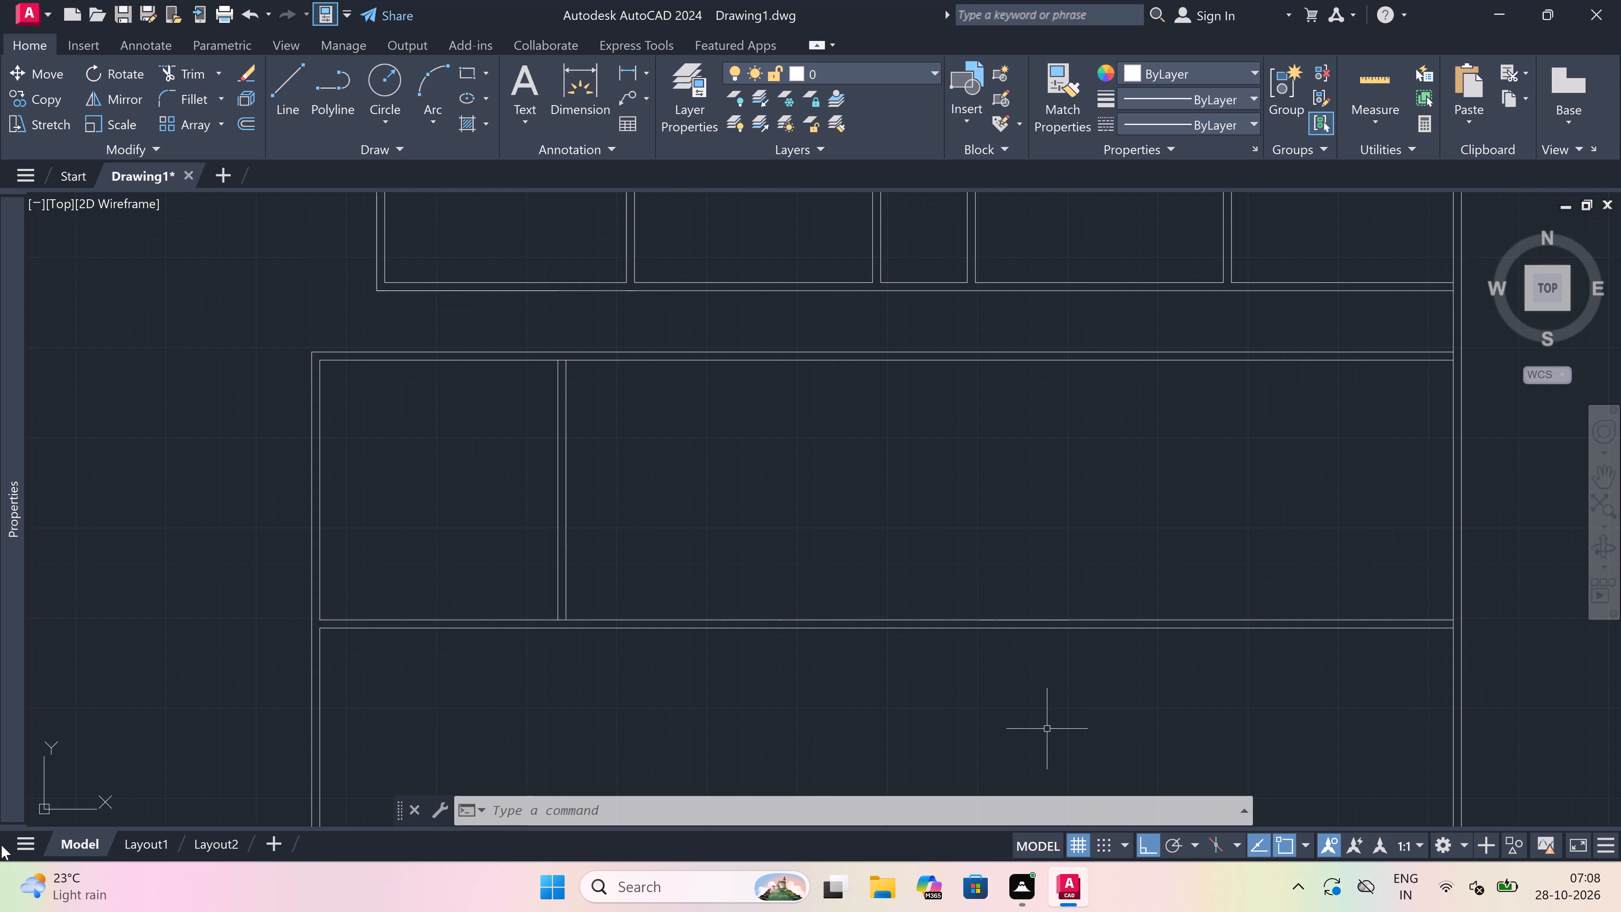
# Offset the right face of the lower section's first partition 4' to the right.
pyautogui.scroll(-1, 742, 607)
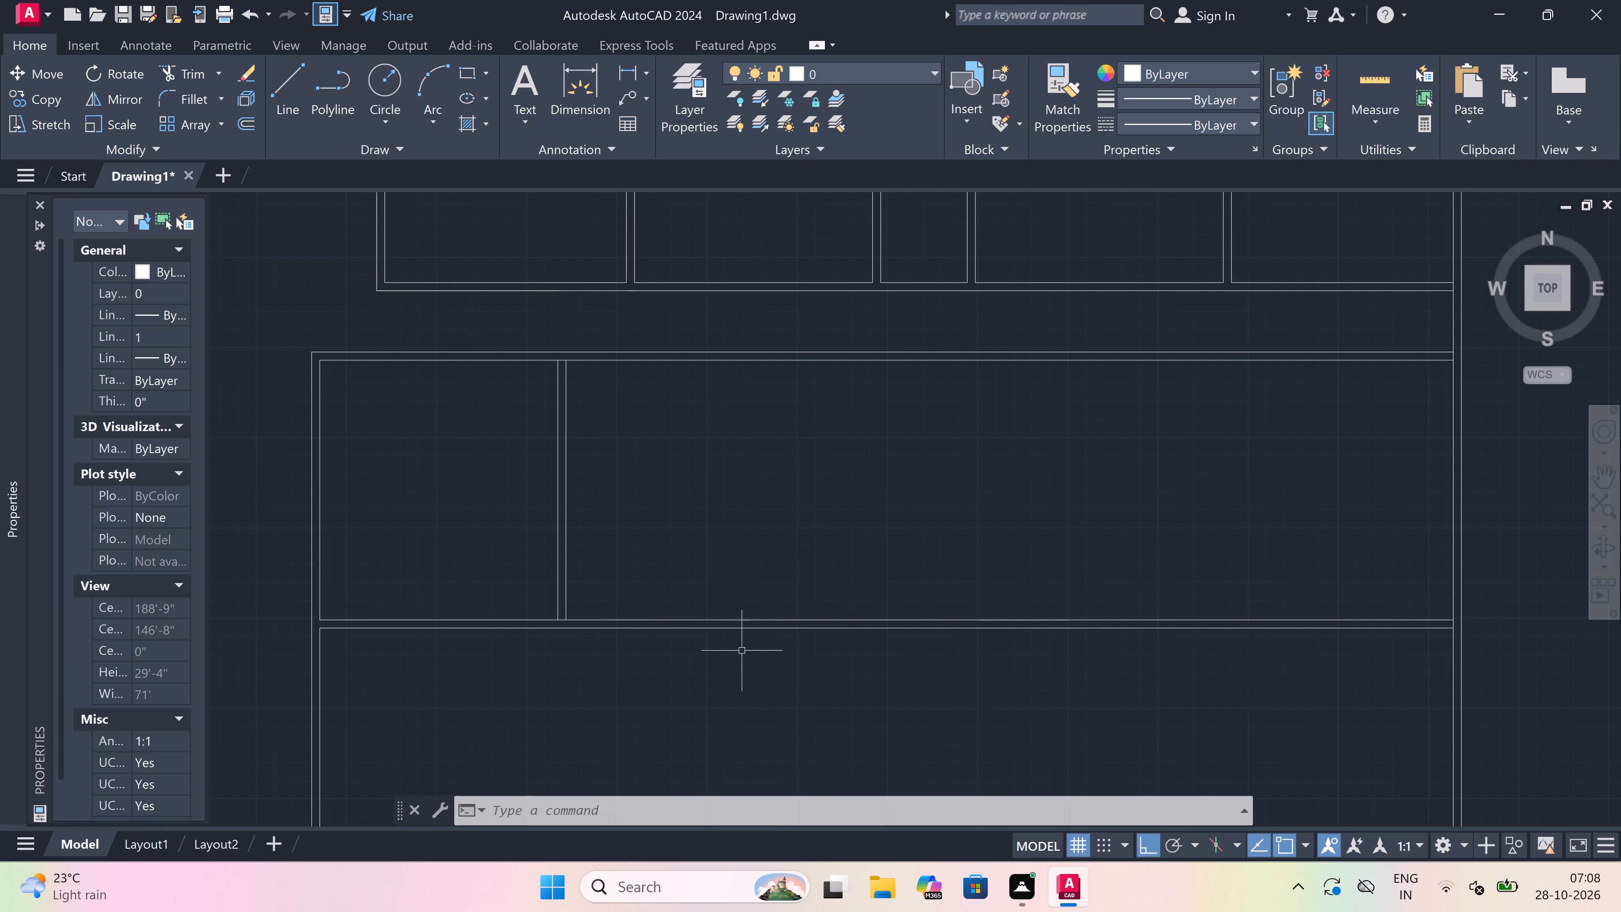
pyautogui.scroll(-1, 742, 607)
pyautogui.scroll(1, 679, 554)
pyautogui.press('space')
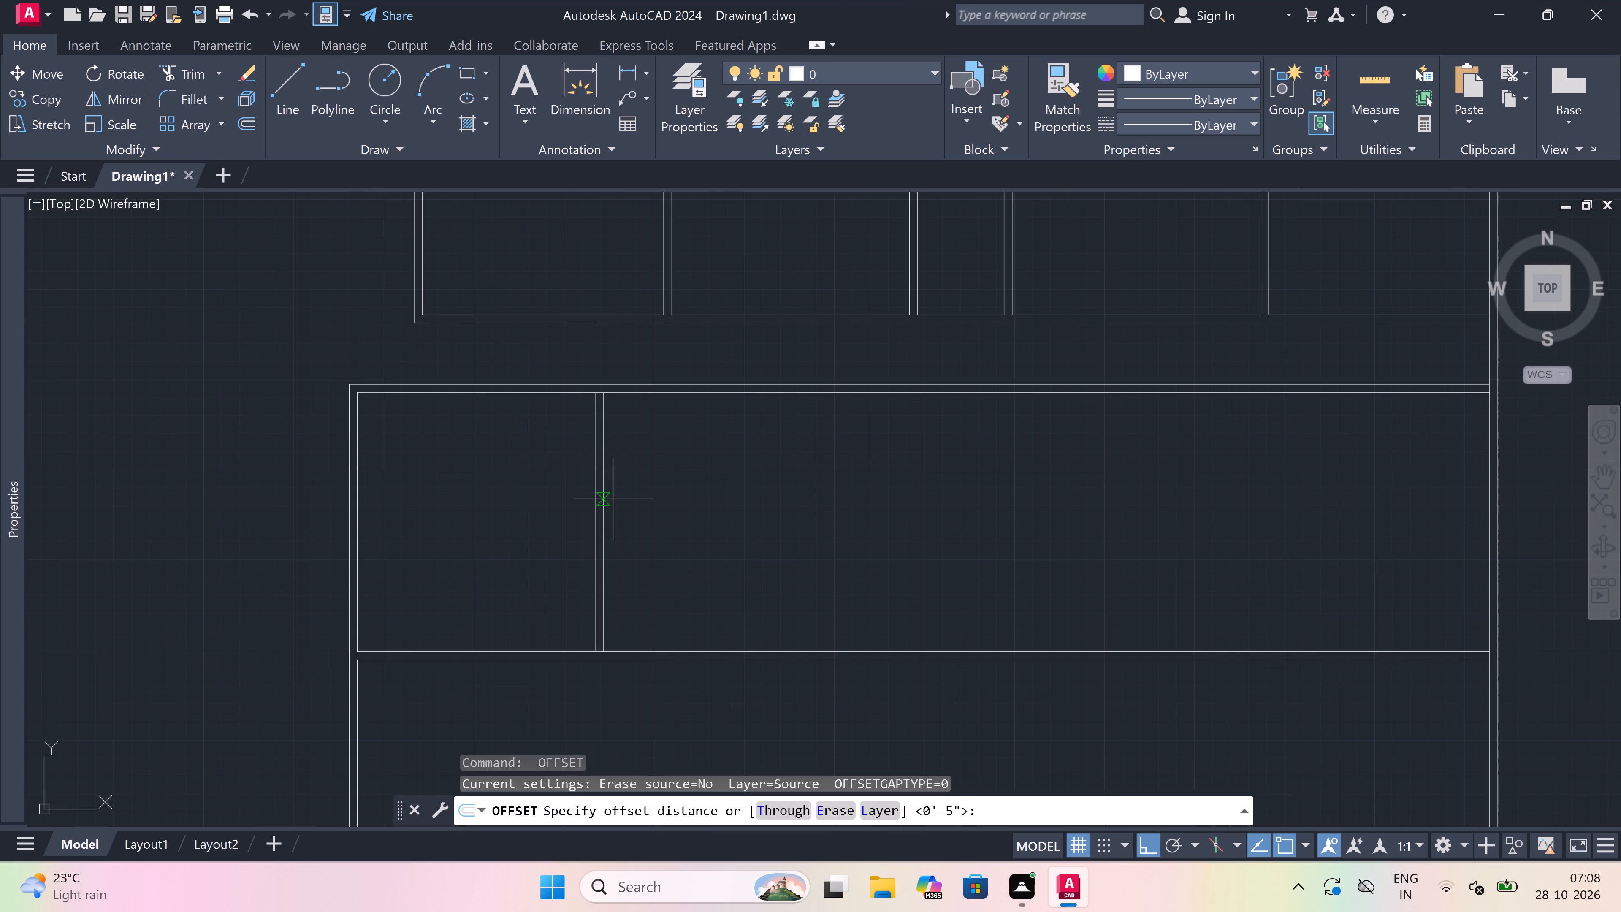
pyautogui.moveTo(610, 495); pyautogui.dragTo(688, 497)
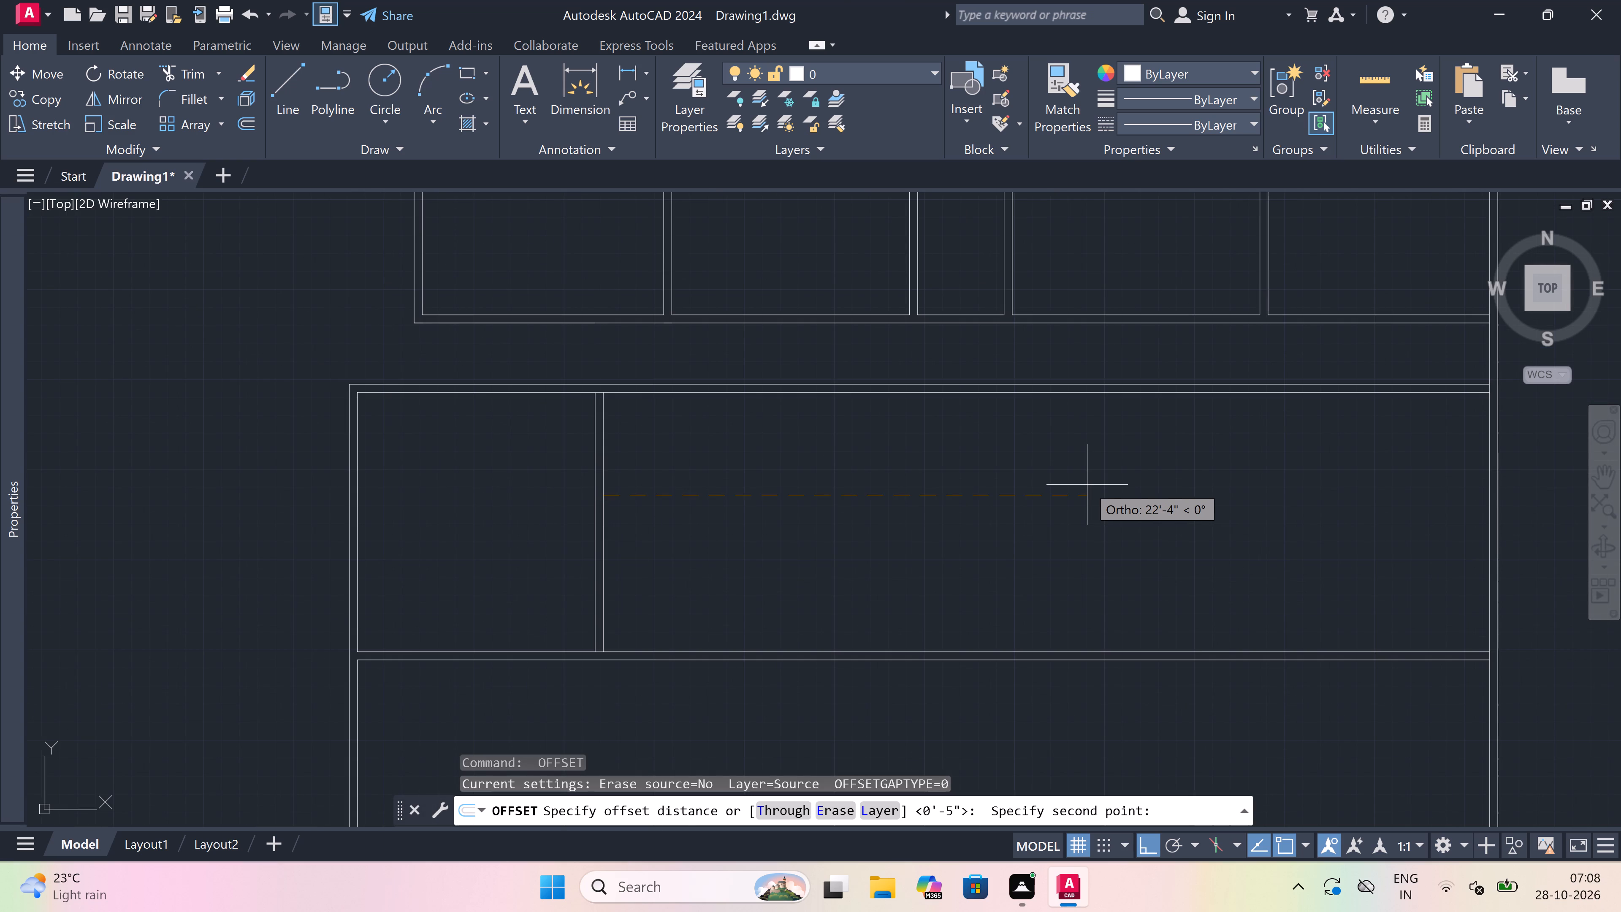
pyautogui.write("4'")
pyautogui.press('space')
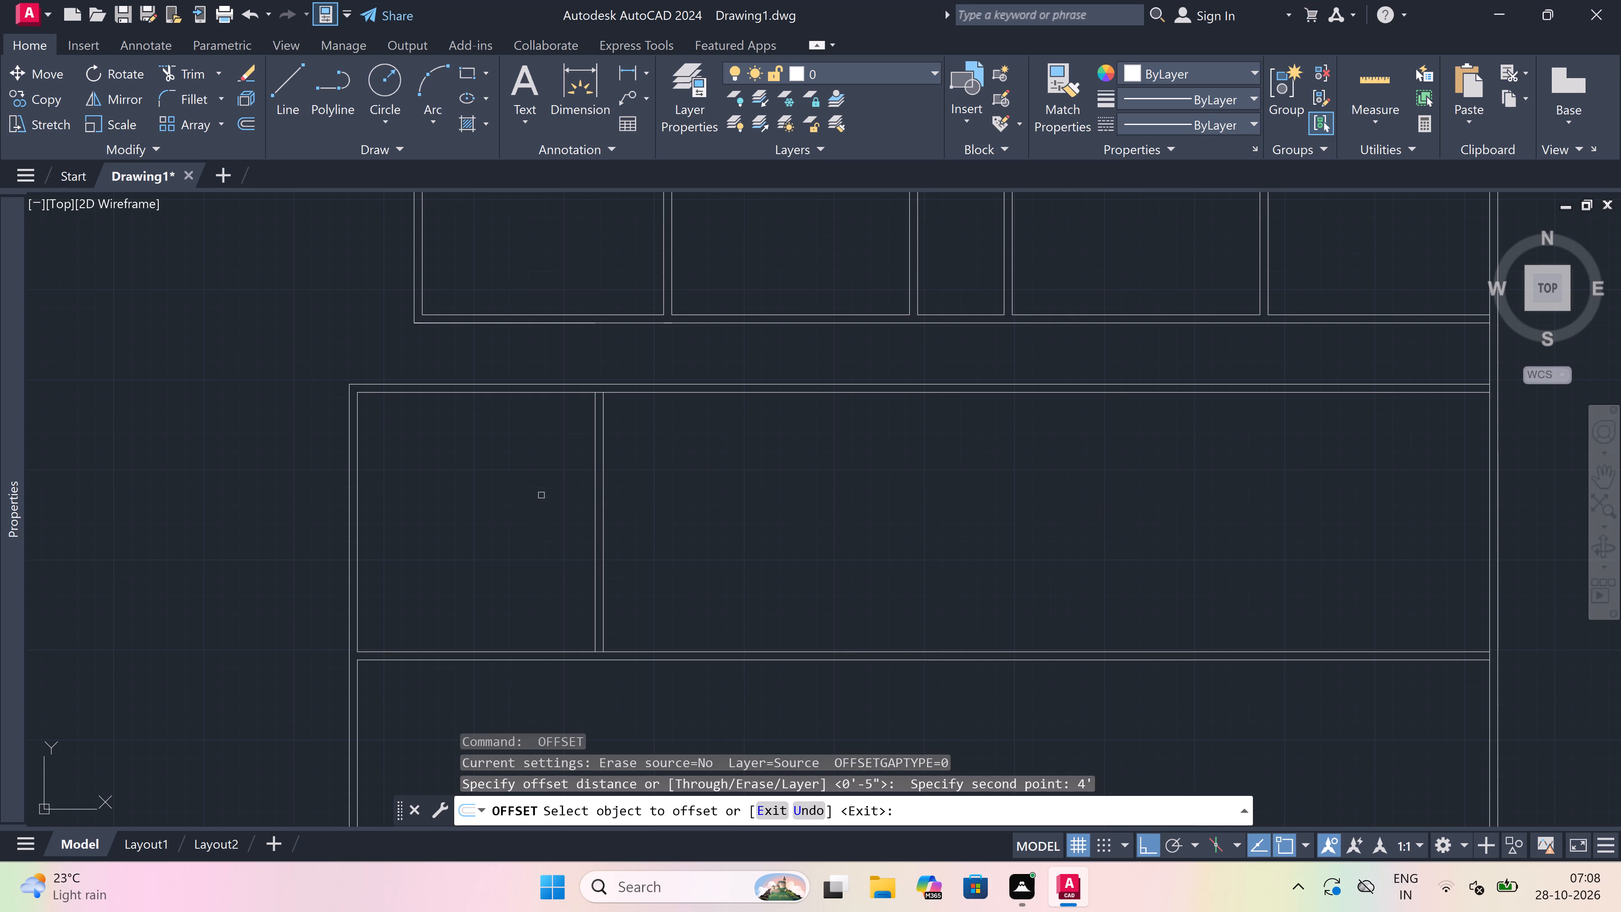
pyautogui.scroll(1, 606, 435)
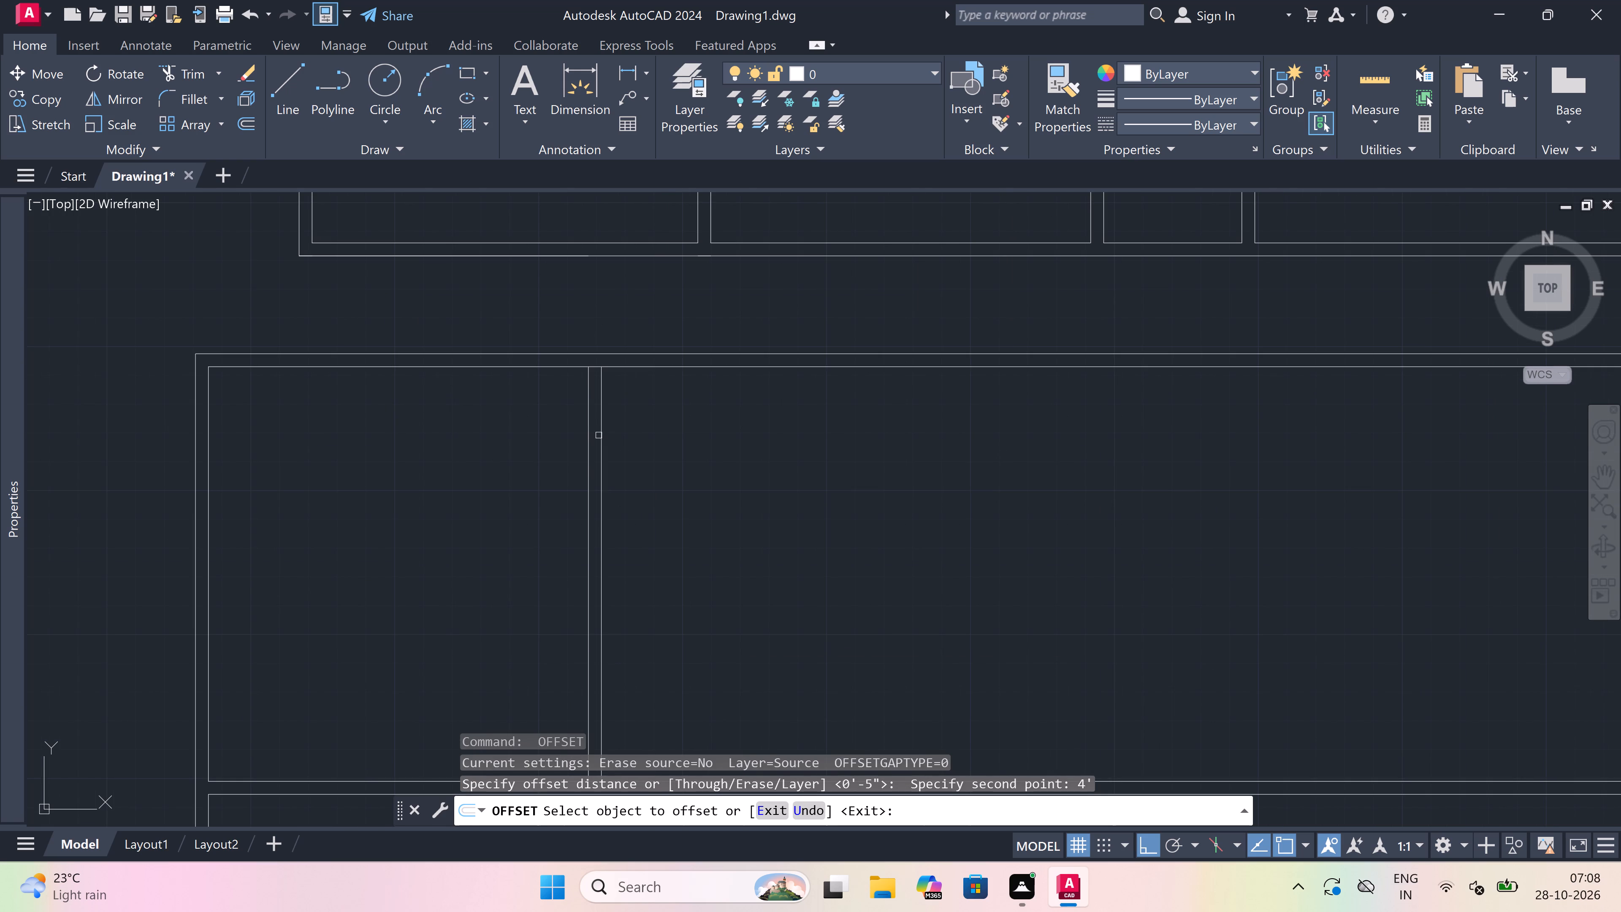
pyautogui.moveTo(599, 435); pyautogui.dragTo(675, 435)
pyautogui.click(824, 435)
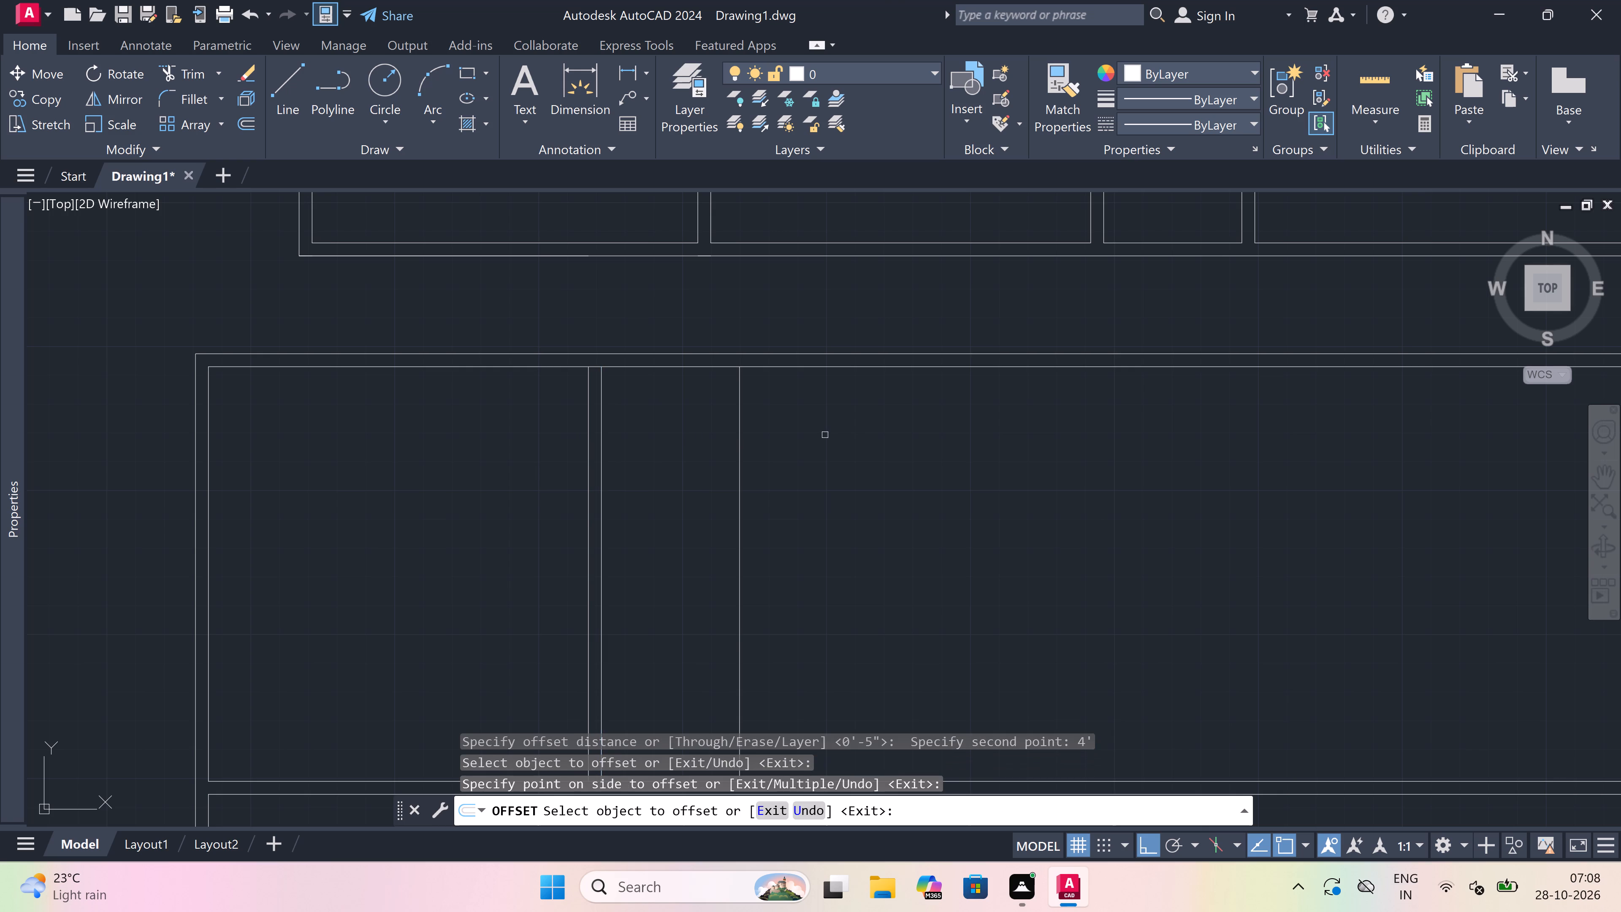
pyautogui.press('Escape')
# Offset the new vertical line 4.5" to the right to form the second partition's other face.
pyautogui.press('space')
pyautogui.moveTo(734, 447); pyautogui.dragTo(783, 447)
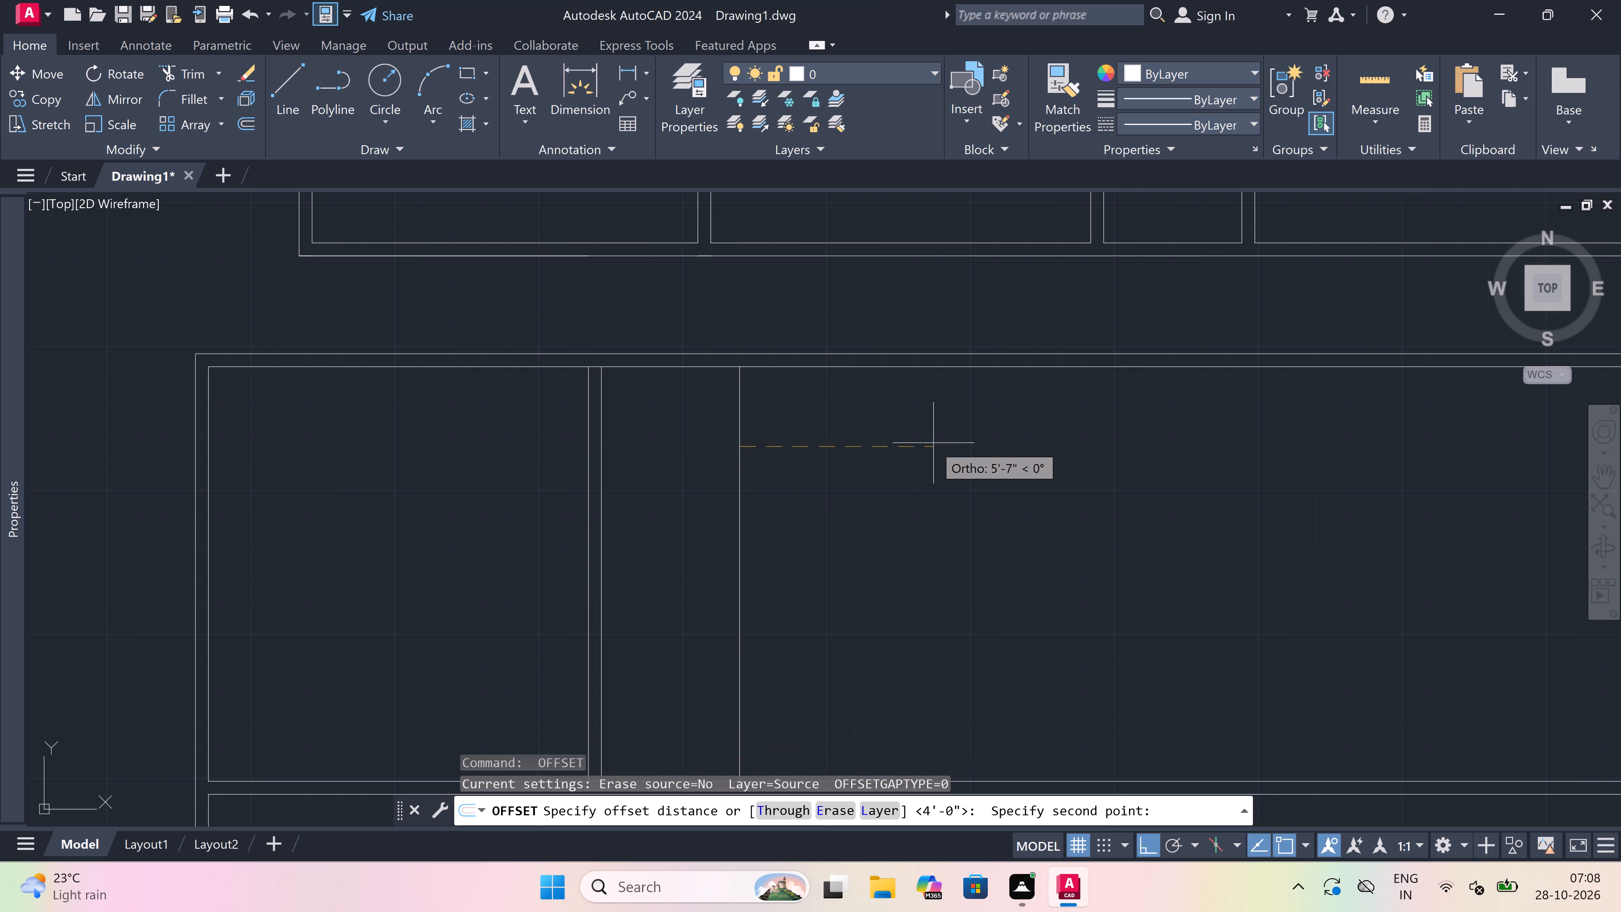
pyautogui.press('4')
pyautogui.write('.5')
pyautogui.hotkey('shift', '"')
pyautogui.press('space')
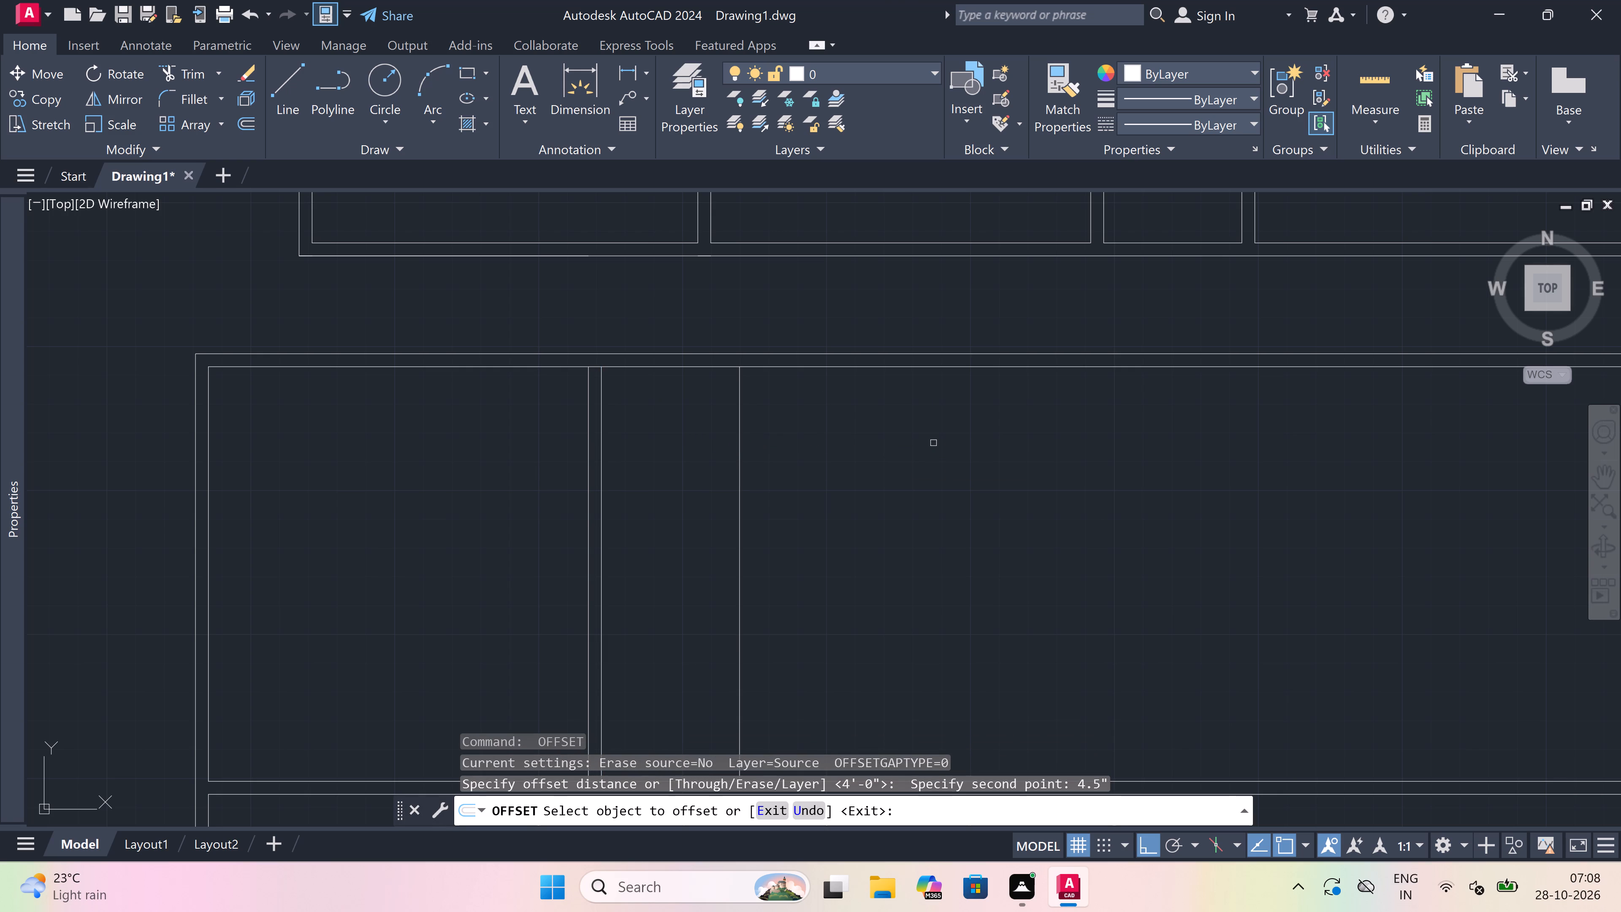
pyautogui.moveTo(739, 486); pyautogui.dragTo(745, 486)
pyautogui.click(778, 486)
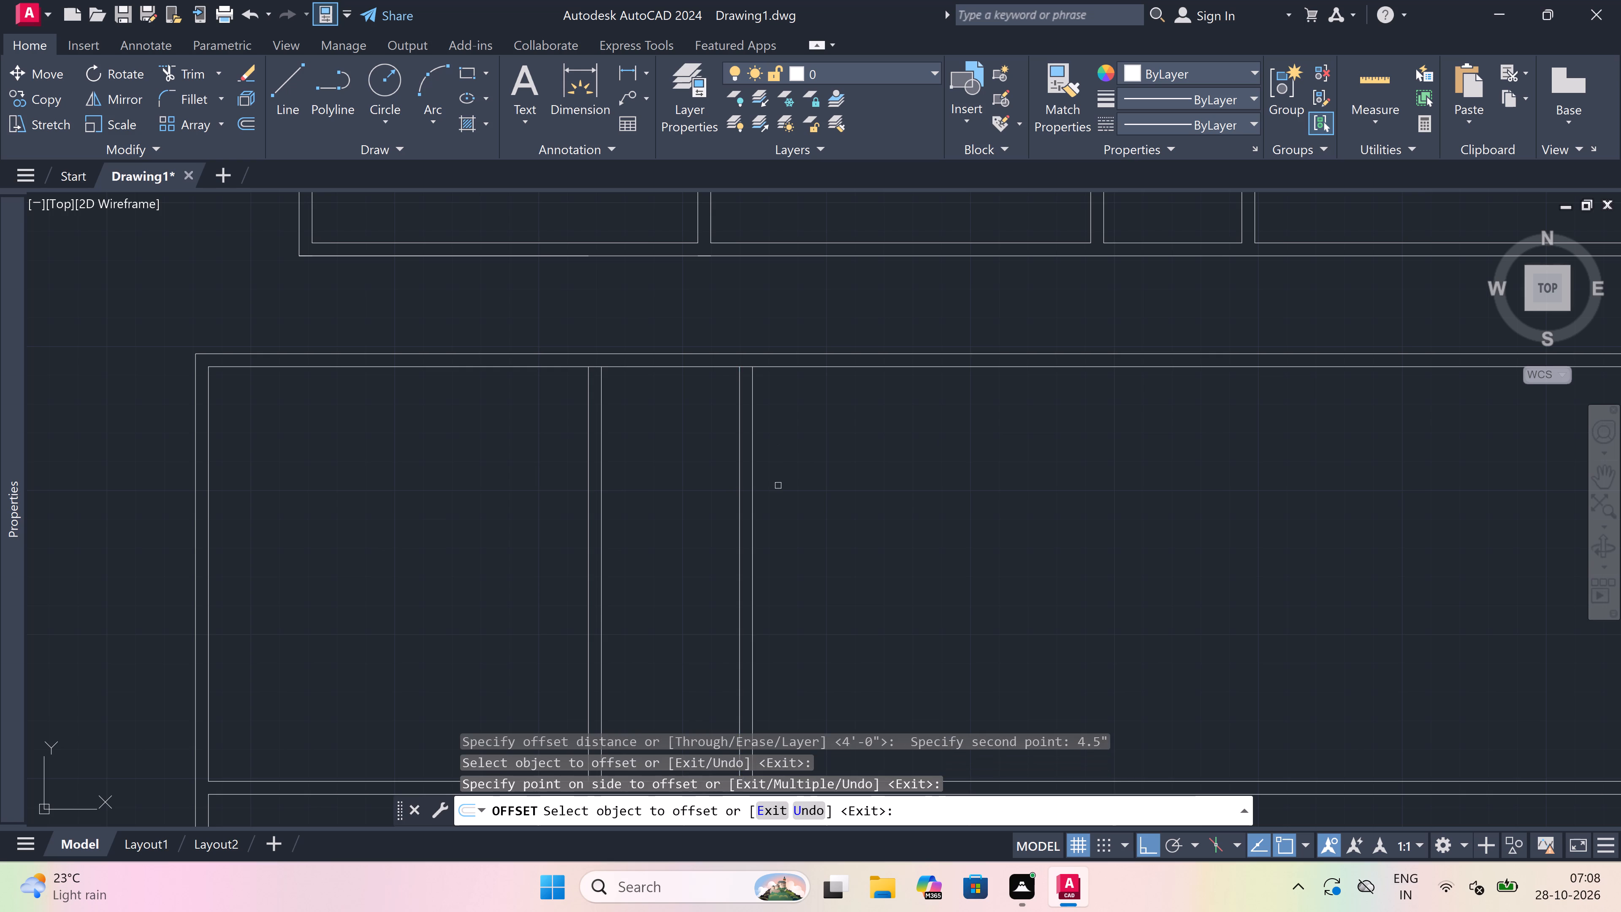
pyautogui.press('Escape')
# Offset the second partition's right face 11' to the right within the lower section.
pyautogui.press('space')
pyautogui.moveTo(753, 490); pyautogui.dragTo(847, 488)
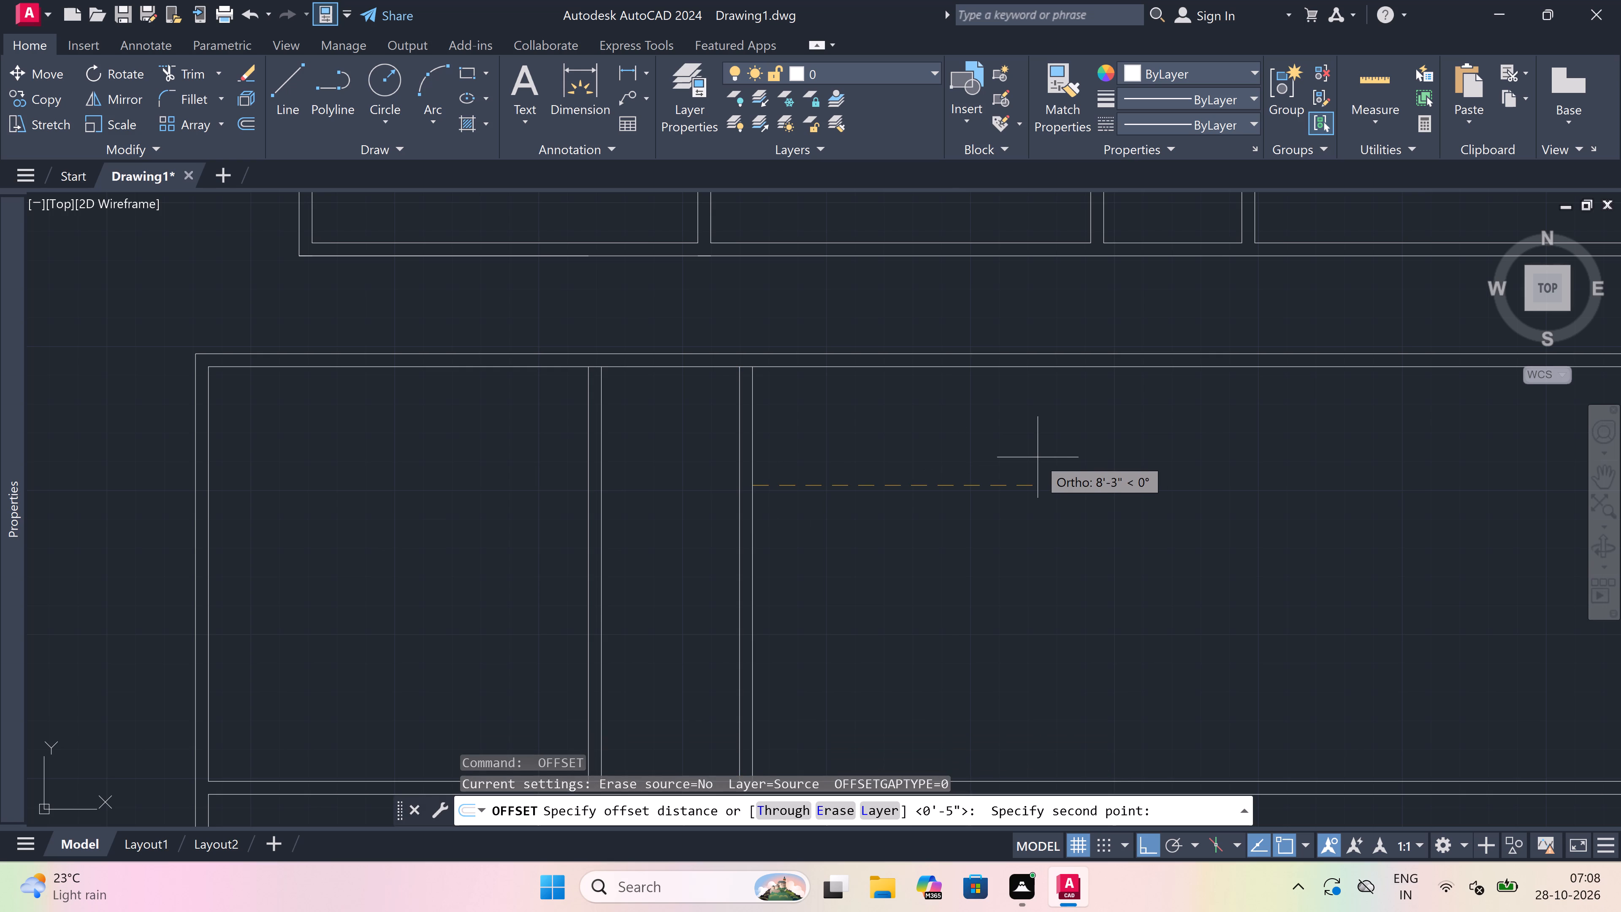
pyautogui.write('11')
pyautogui.press("'")
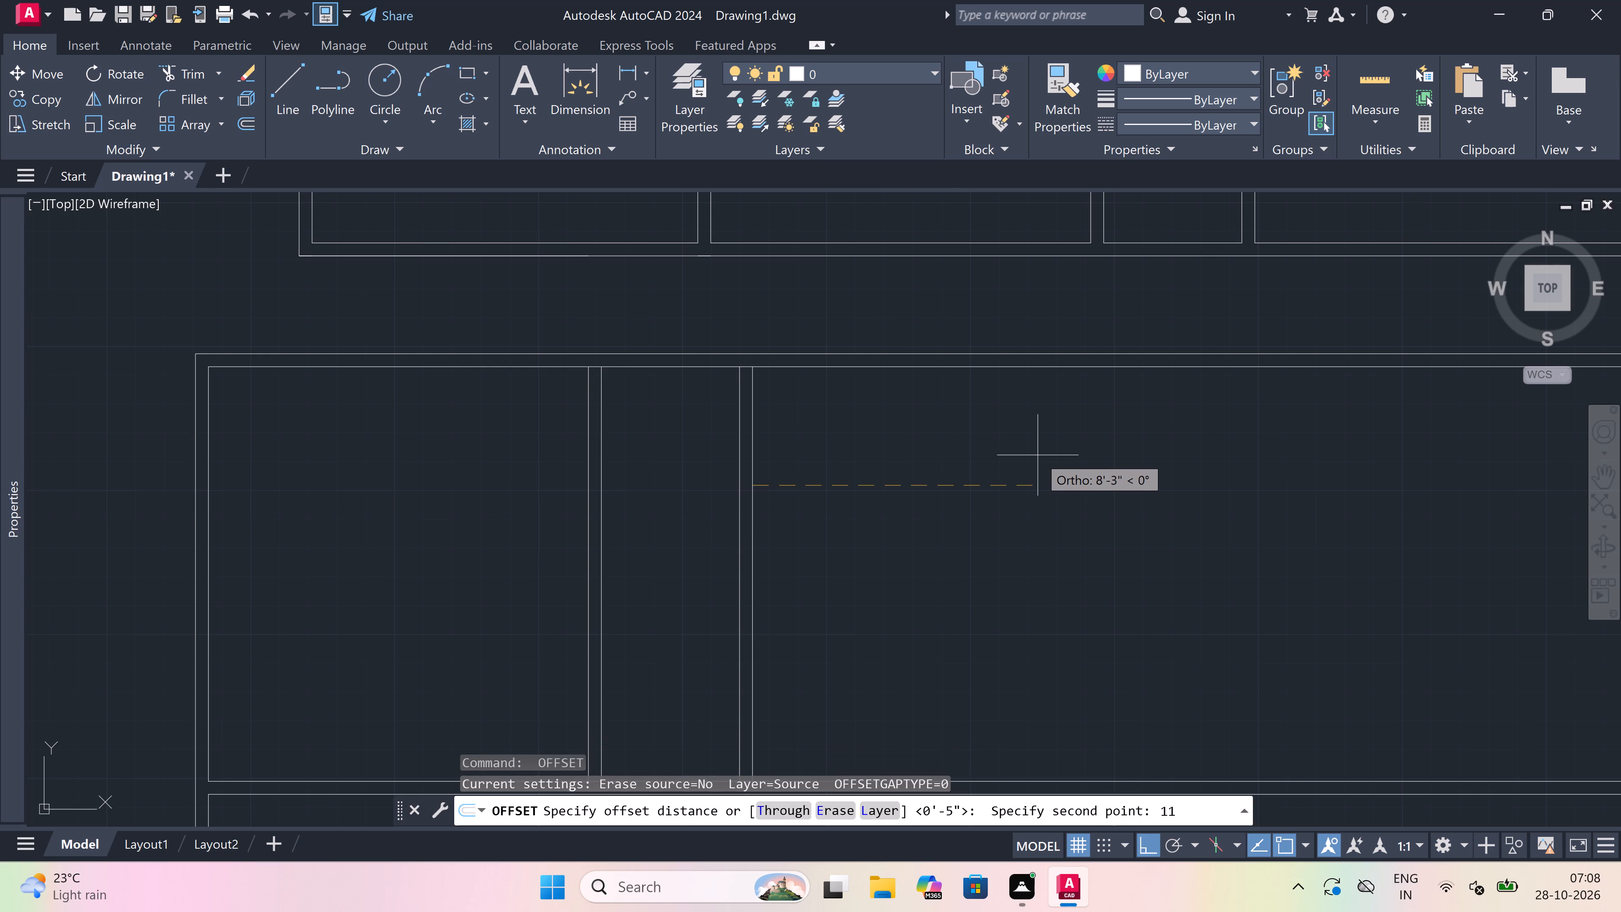
pyautogui.press('space')
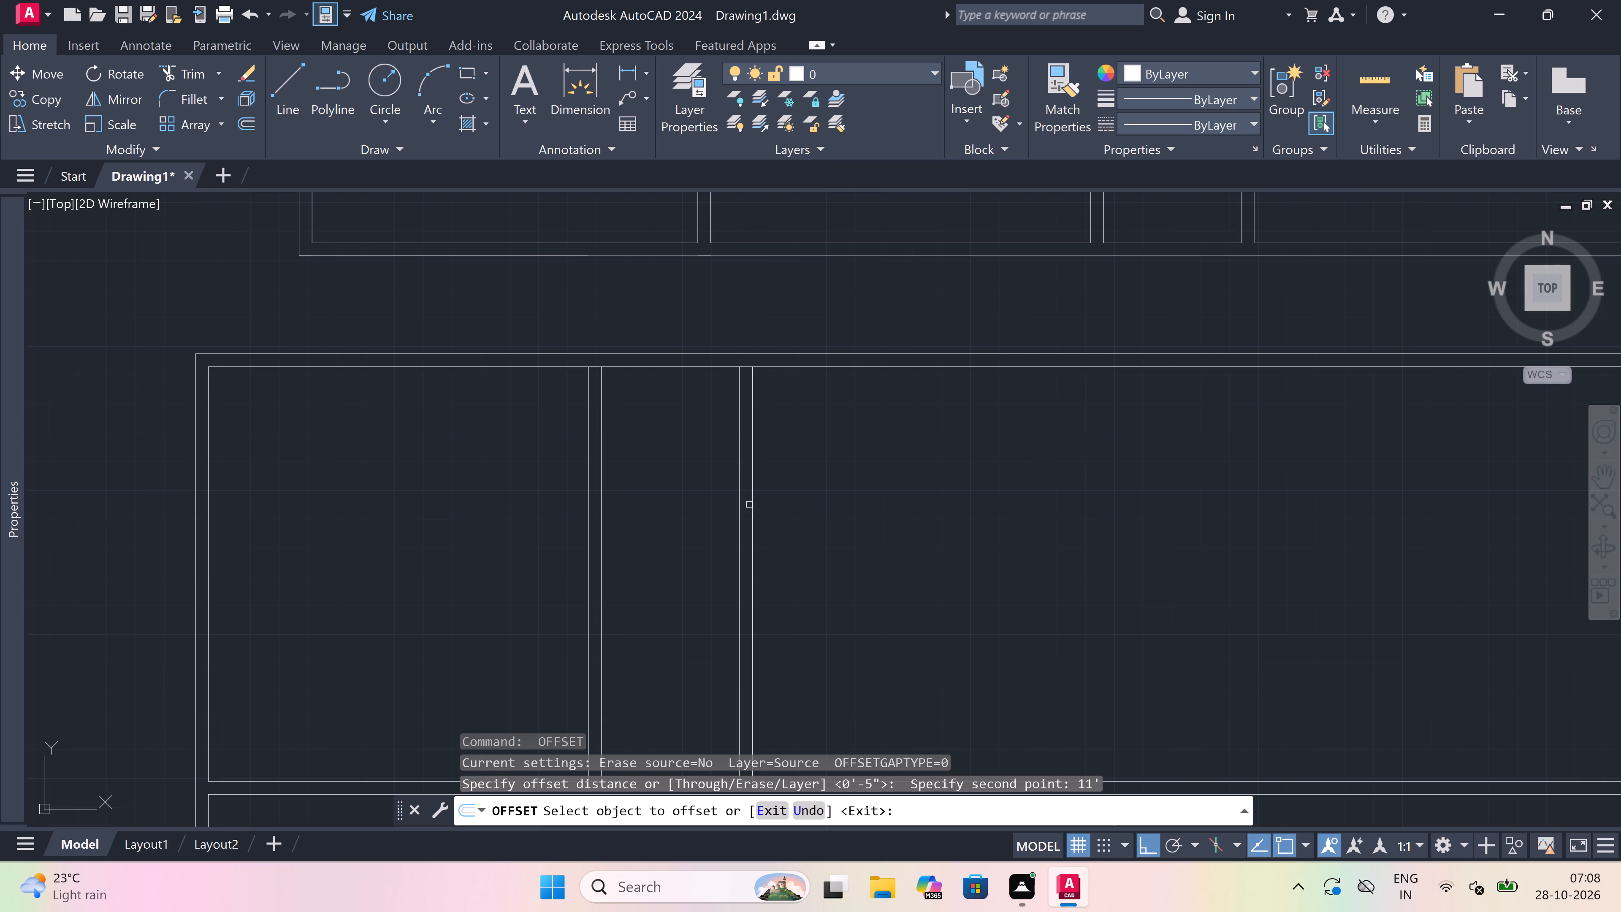
pyautogui.moveTo(752, 505); pyautogui.dragTo(791, 503)
pyautogui.click(917, 483)
pyautogui.press('Escape')
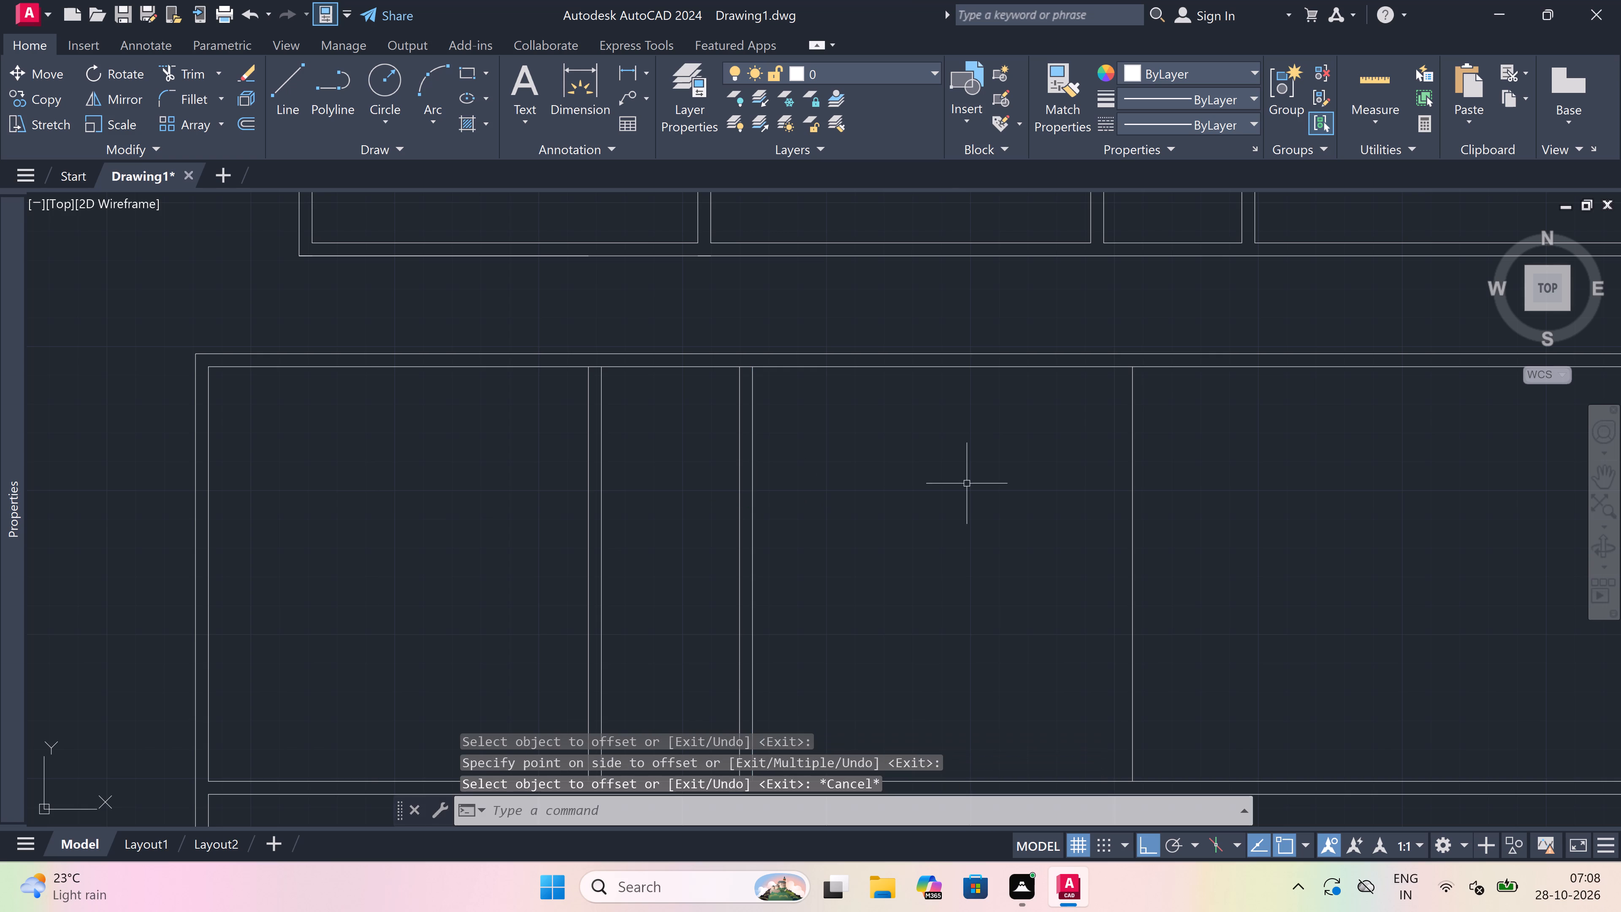
# Offset the new vertical line 4.5" to the right to complete the third partition wall.
pyautogui.scroll(-2, 846, 508)
pyautogui.scroll(1, 951, 497)
pyautogui.press('space')
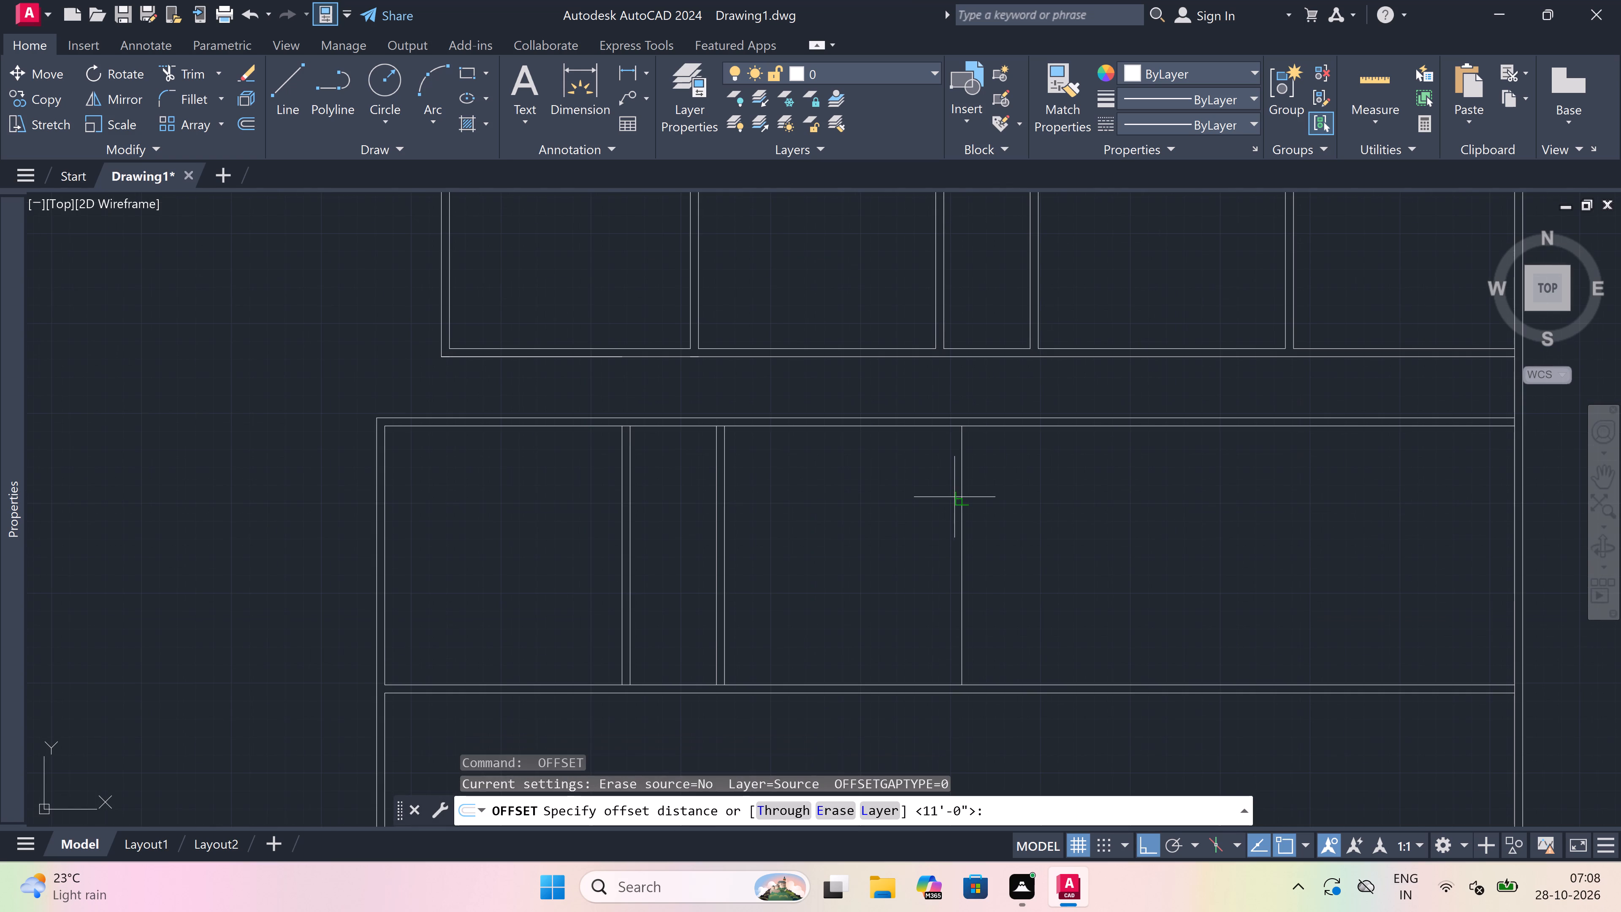
pyautogui.click(961, 497)
pyautogui.press('4')
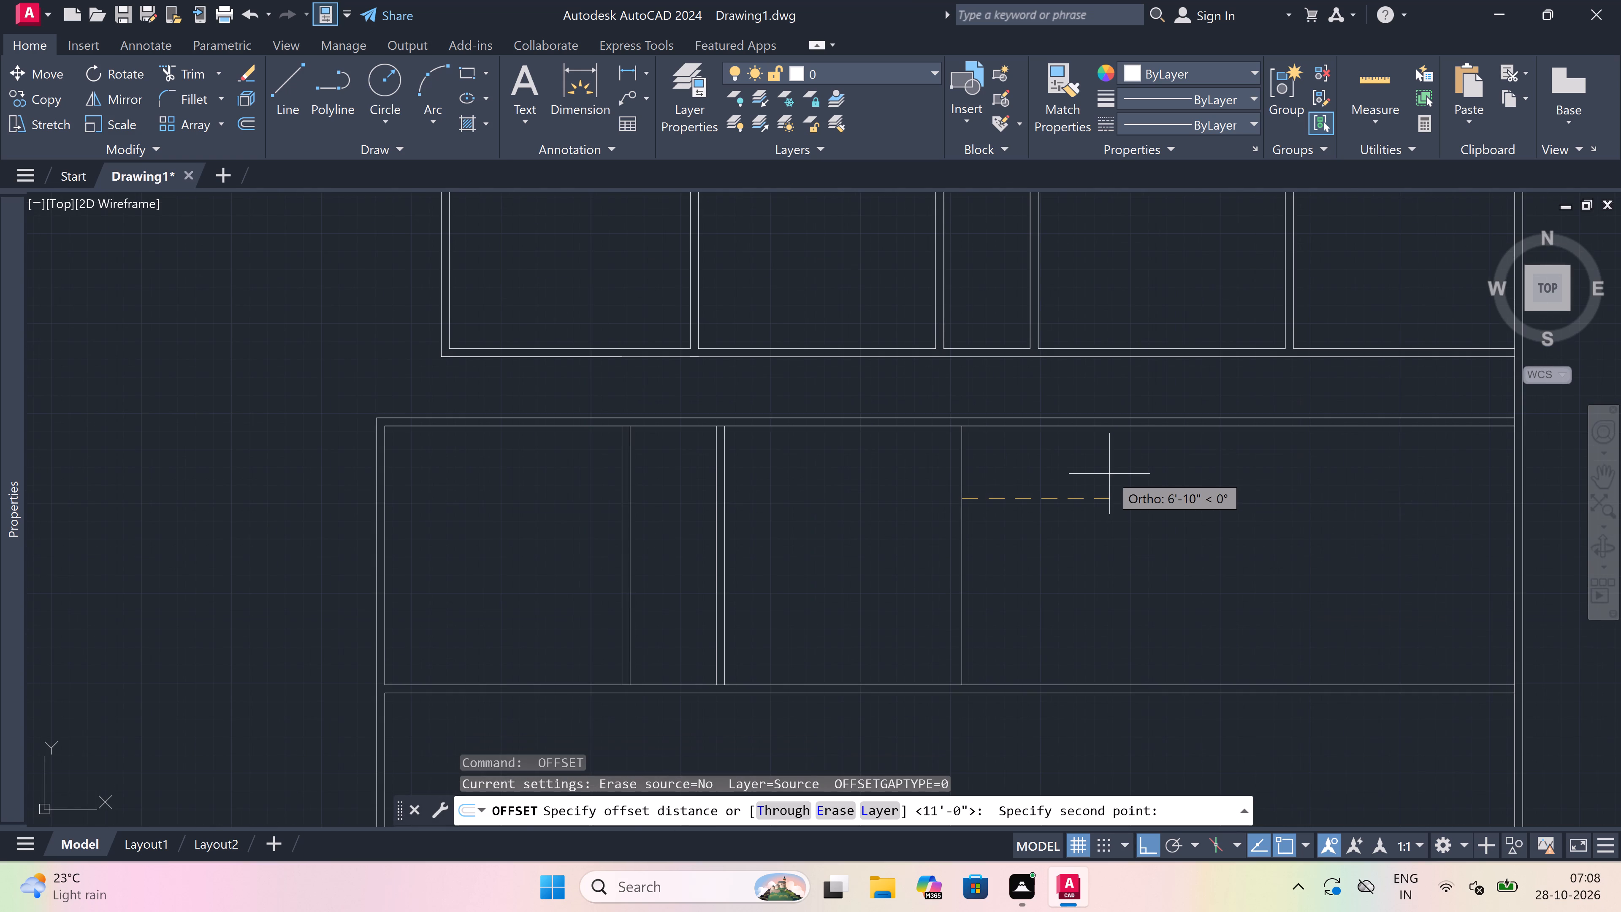
pyautogui.press('.')
pyautogui.press('5')
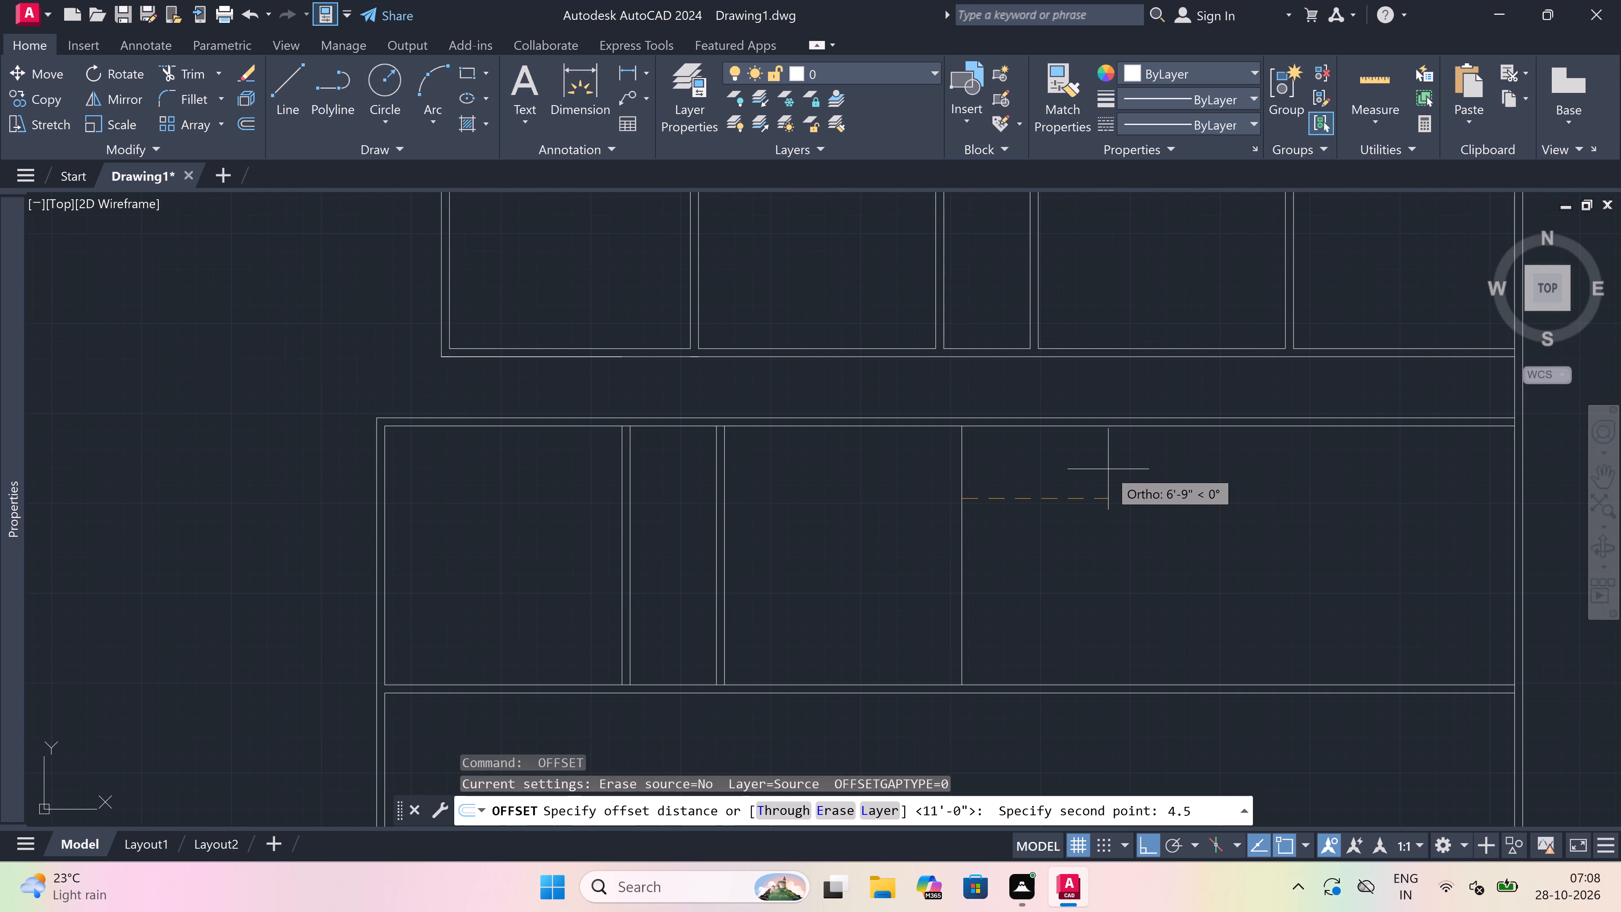
pyautogui.hotkey('shift', '"')
pyautogui.press('space')
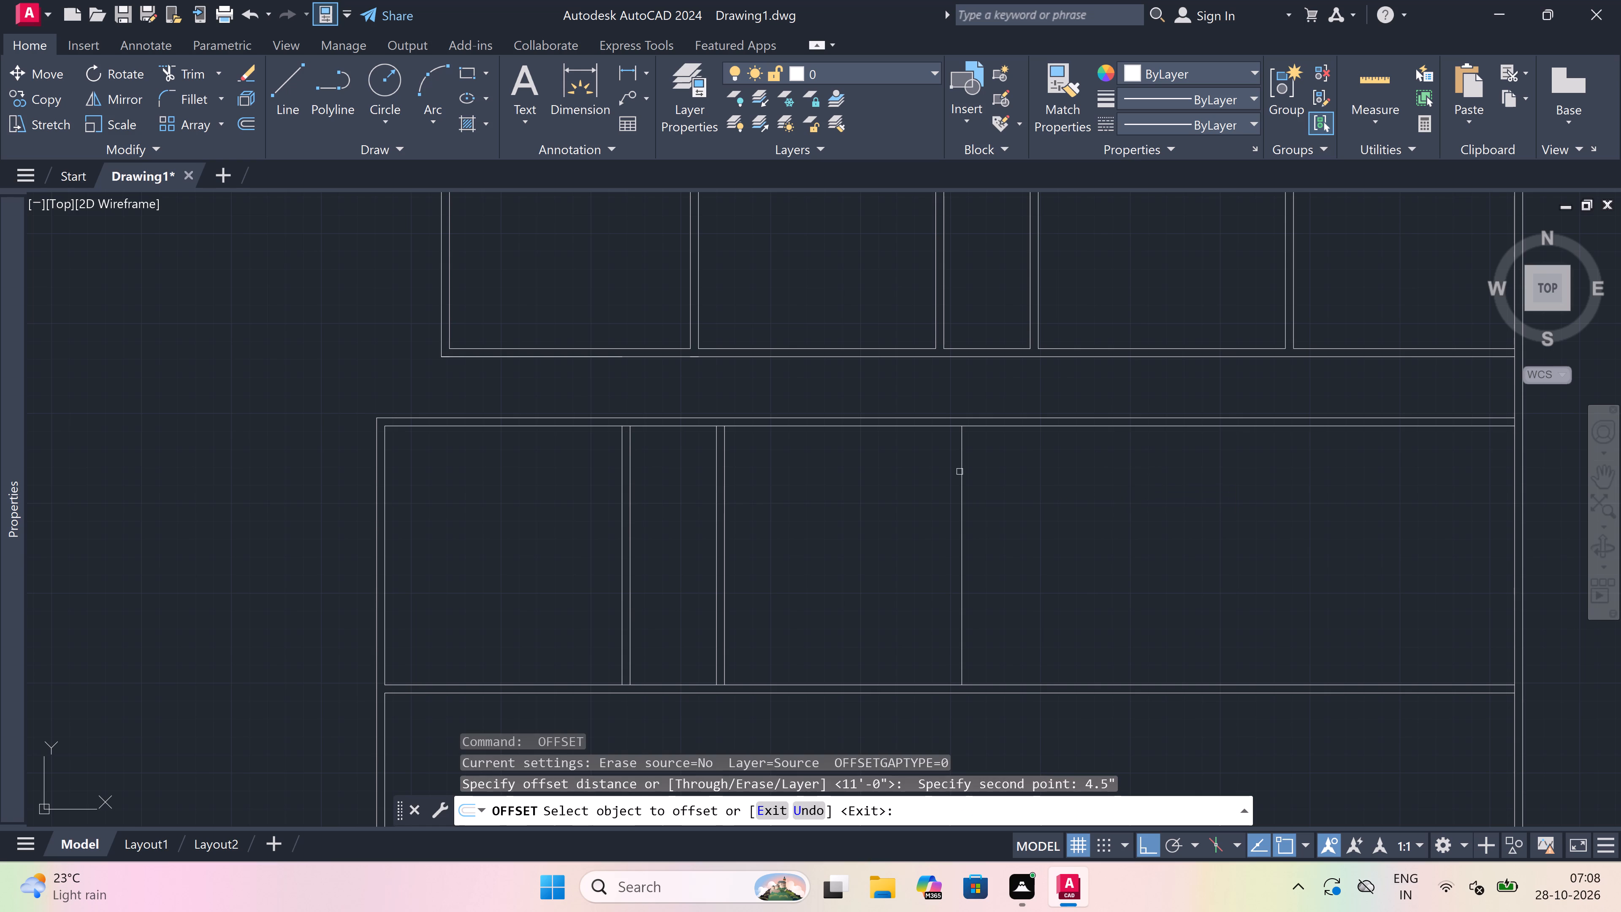
pyautogui.click(962, 475)
pyautogui.click(994, 478)
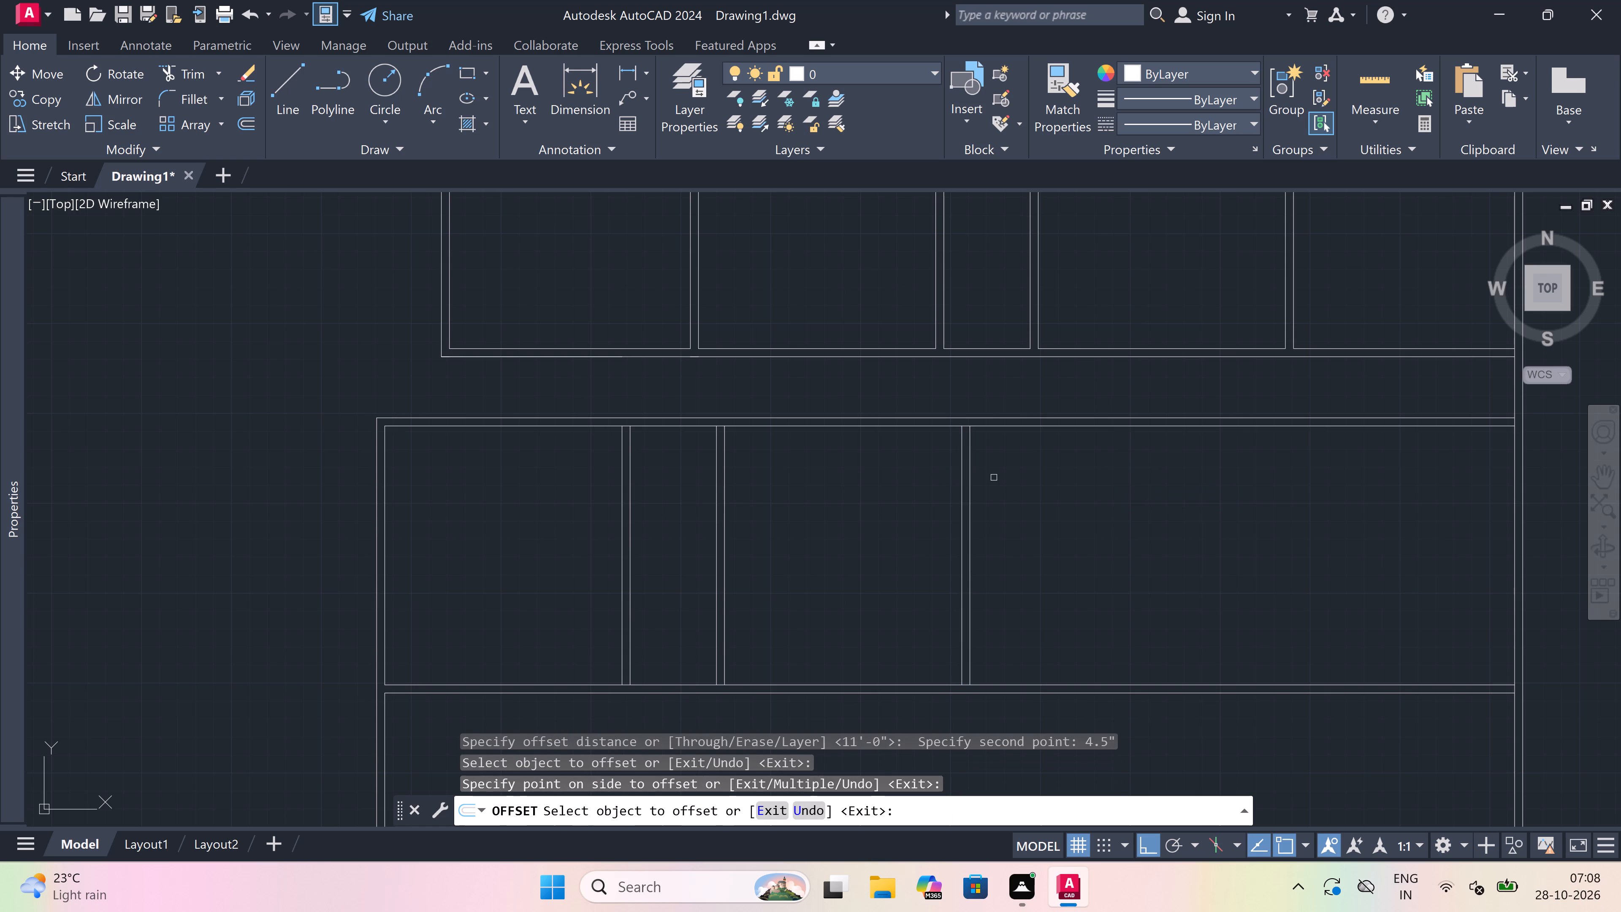
pyautogui.press('Escape')
# Offset the third partition's right face 11' to the right within the lower section.
pyautogui.press('space')
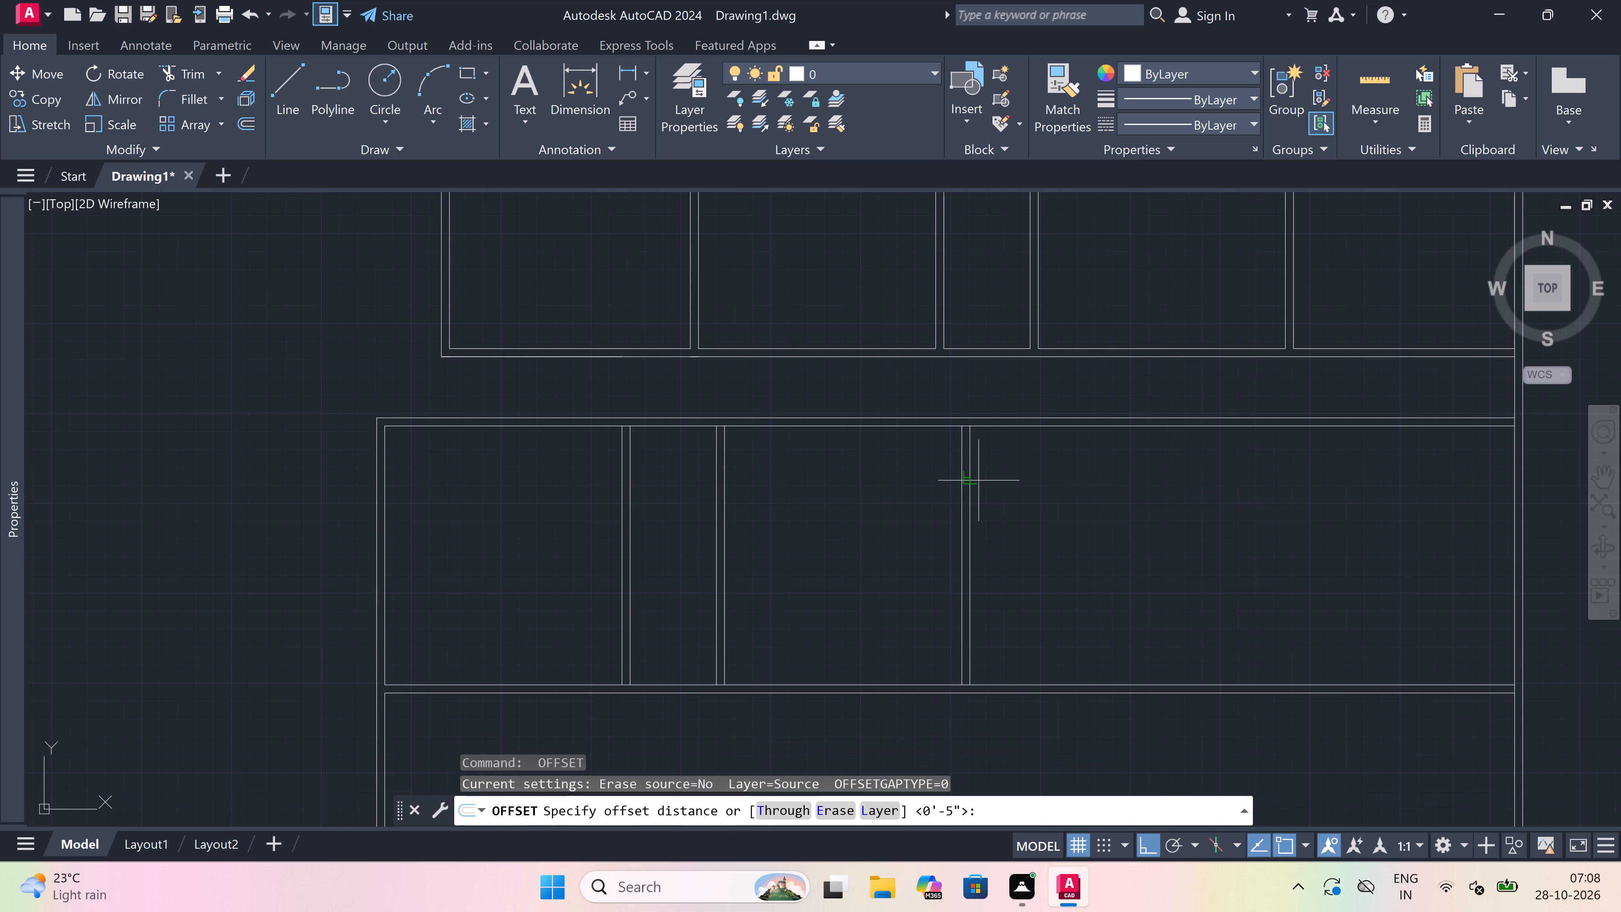
pyautogui.click(979, 480)
pyautogui.scroll(1, 1139, 468)
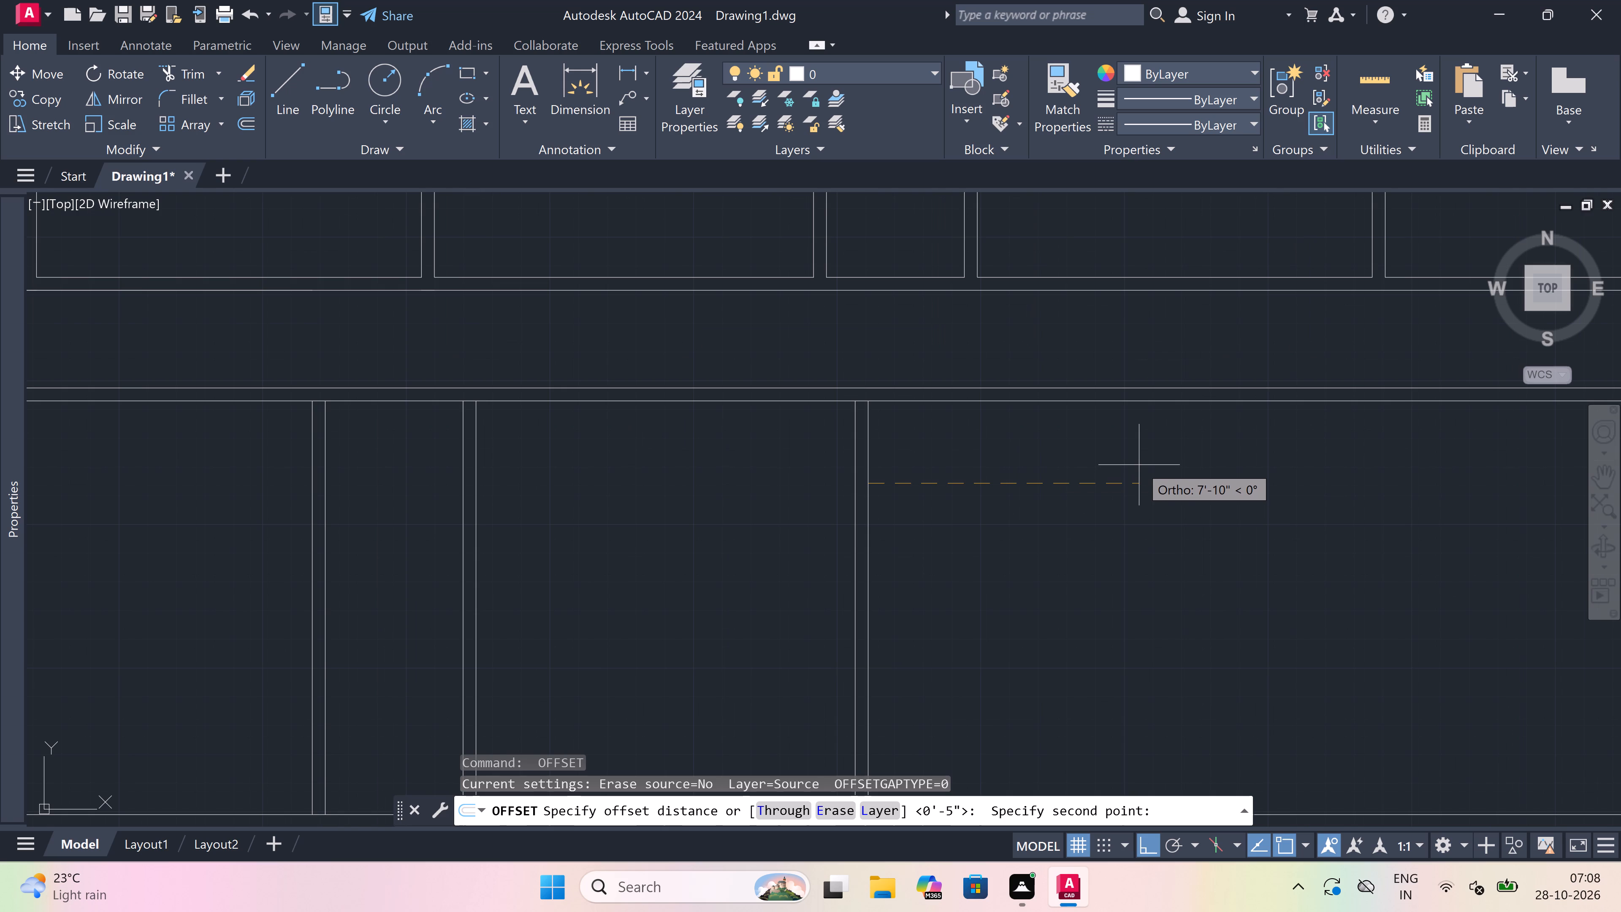
pyautogui.write('11')
pyautogui.press("'")
pyautogui.press('space')
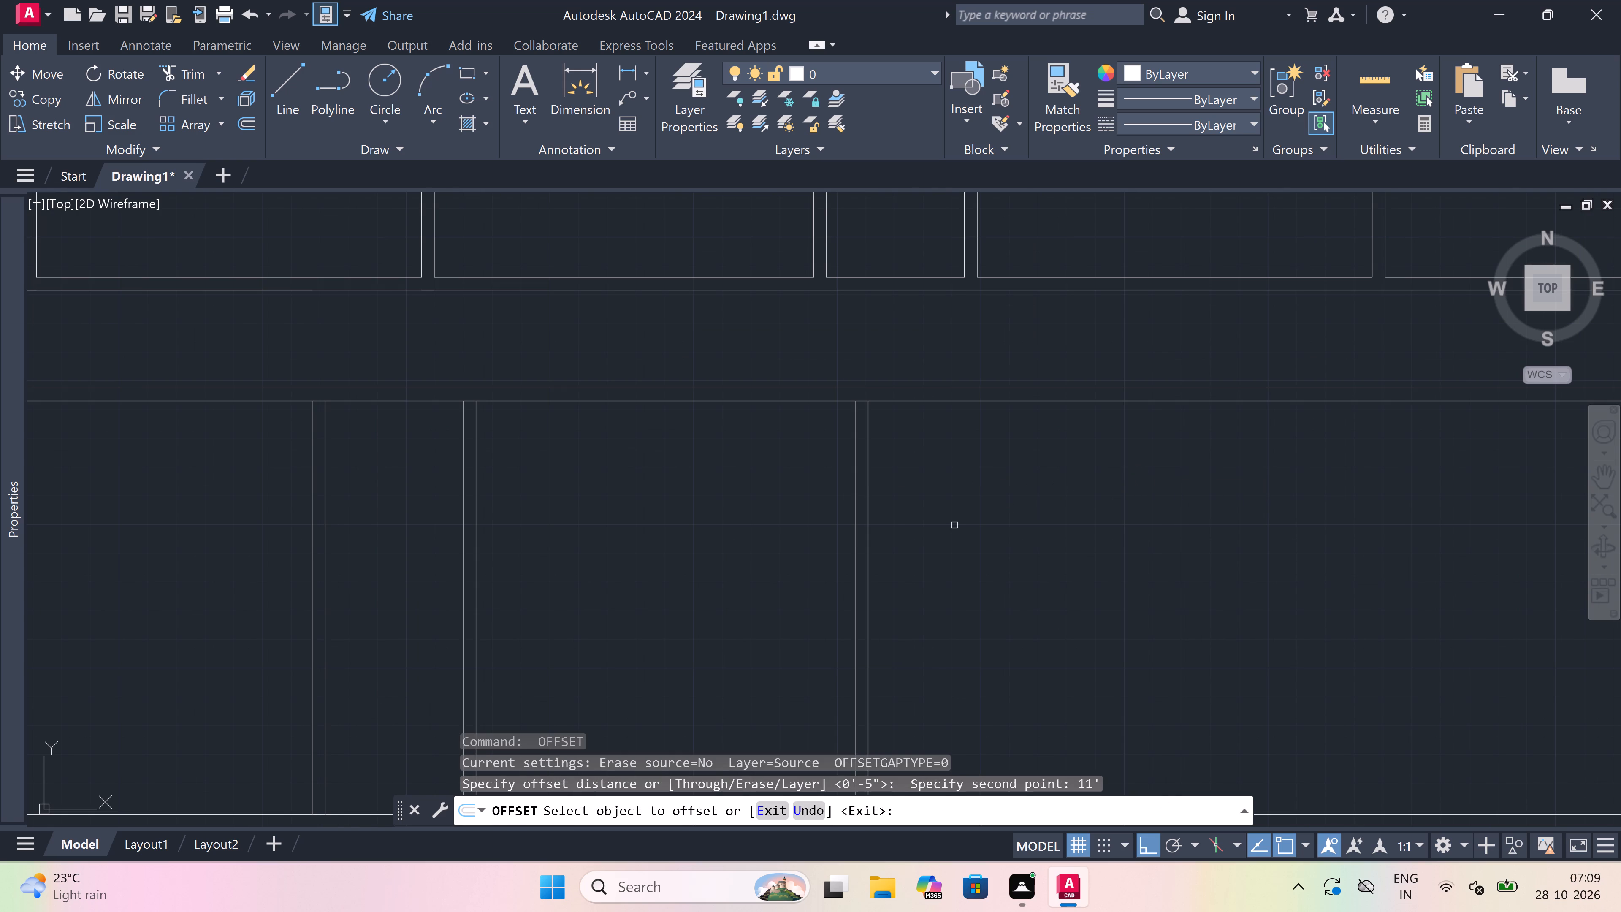
pyautogui.scroll(-2, 954, 525)
pyautogui.scroll(2, 1014, 519)
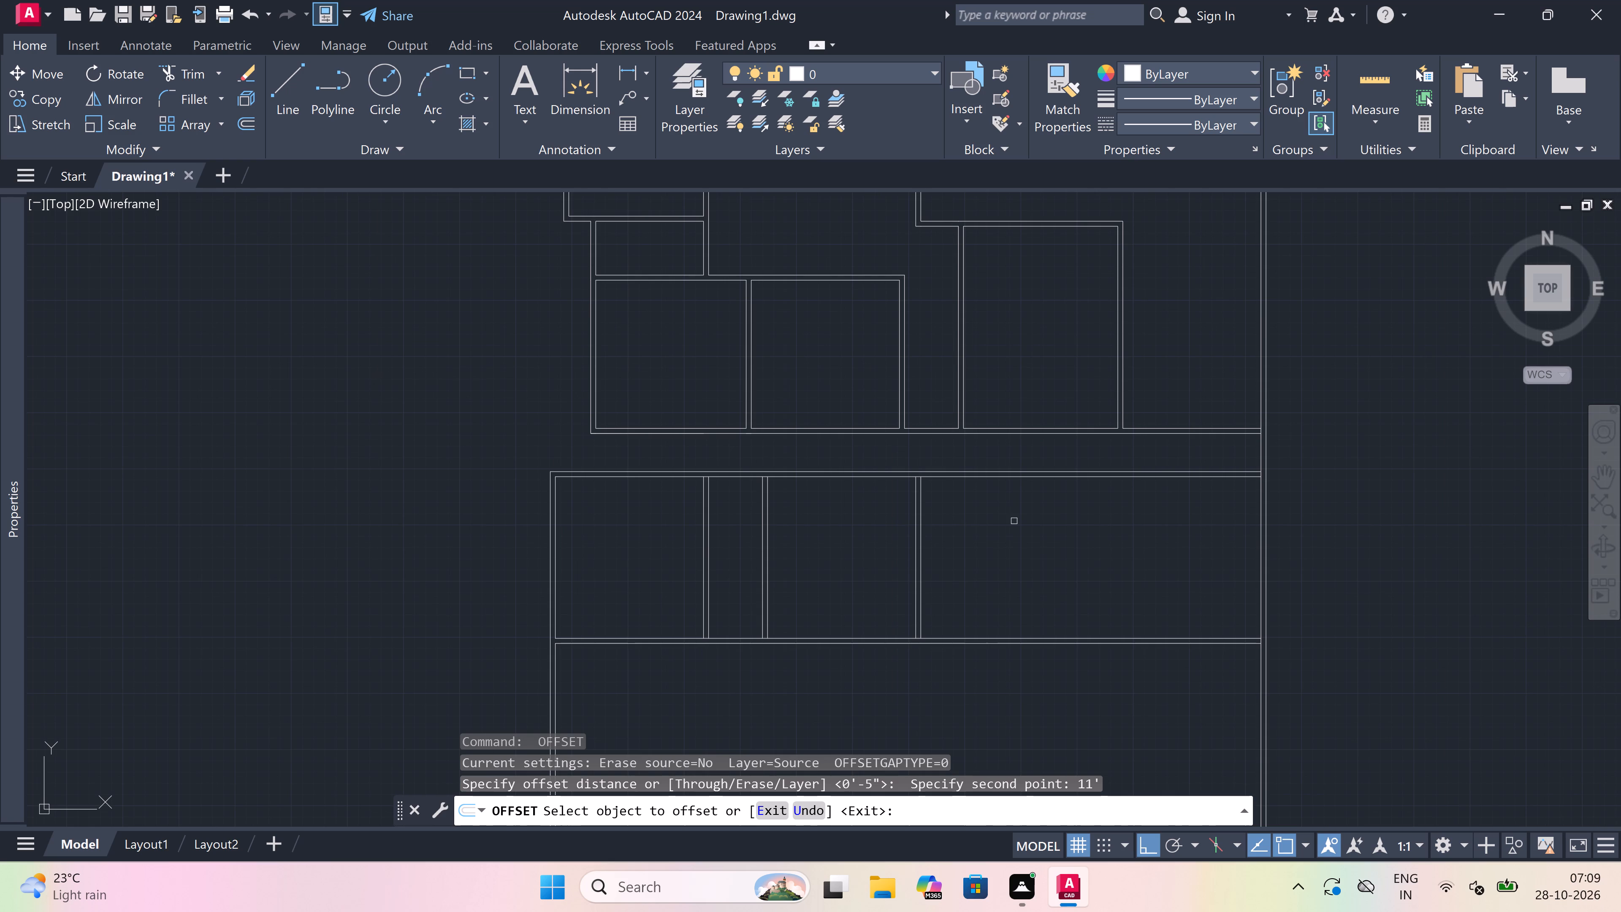
pyautogui.scroll(-2, 764, 583)
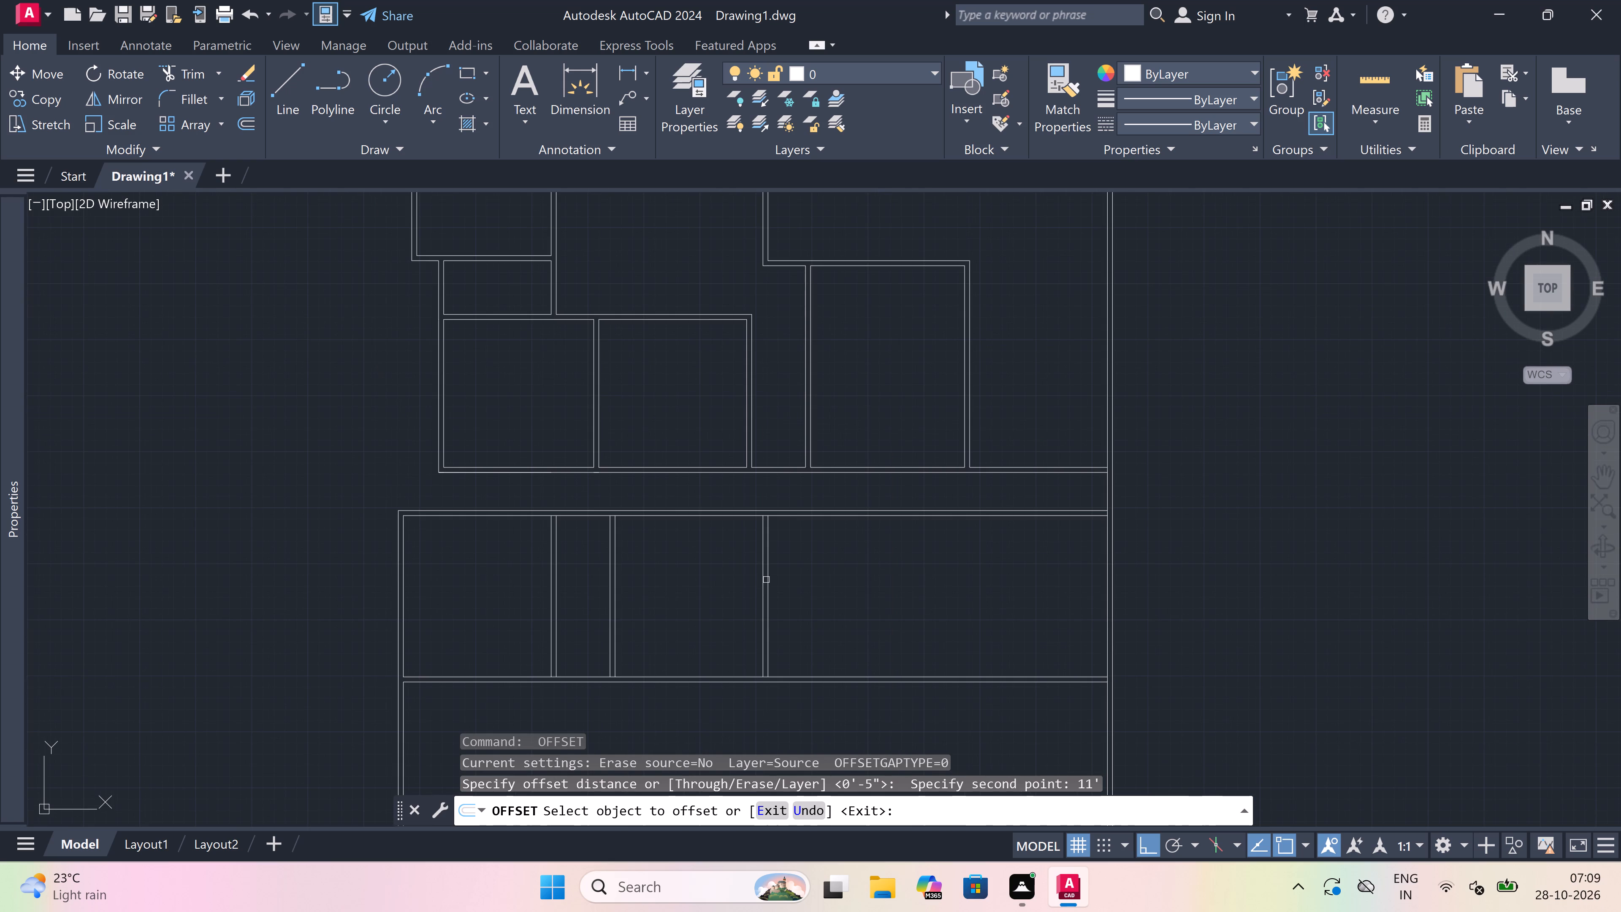
pyautogui.moveTo(770, 578); pyautogui.dragTo(804, 574)
pyautogui.click(981, 568)
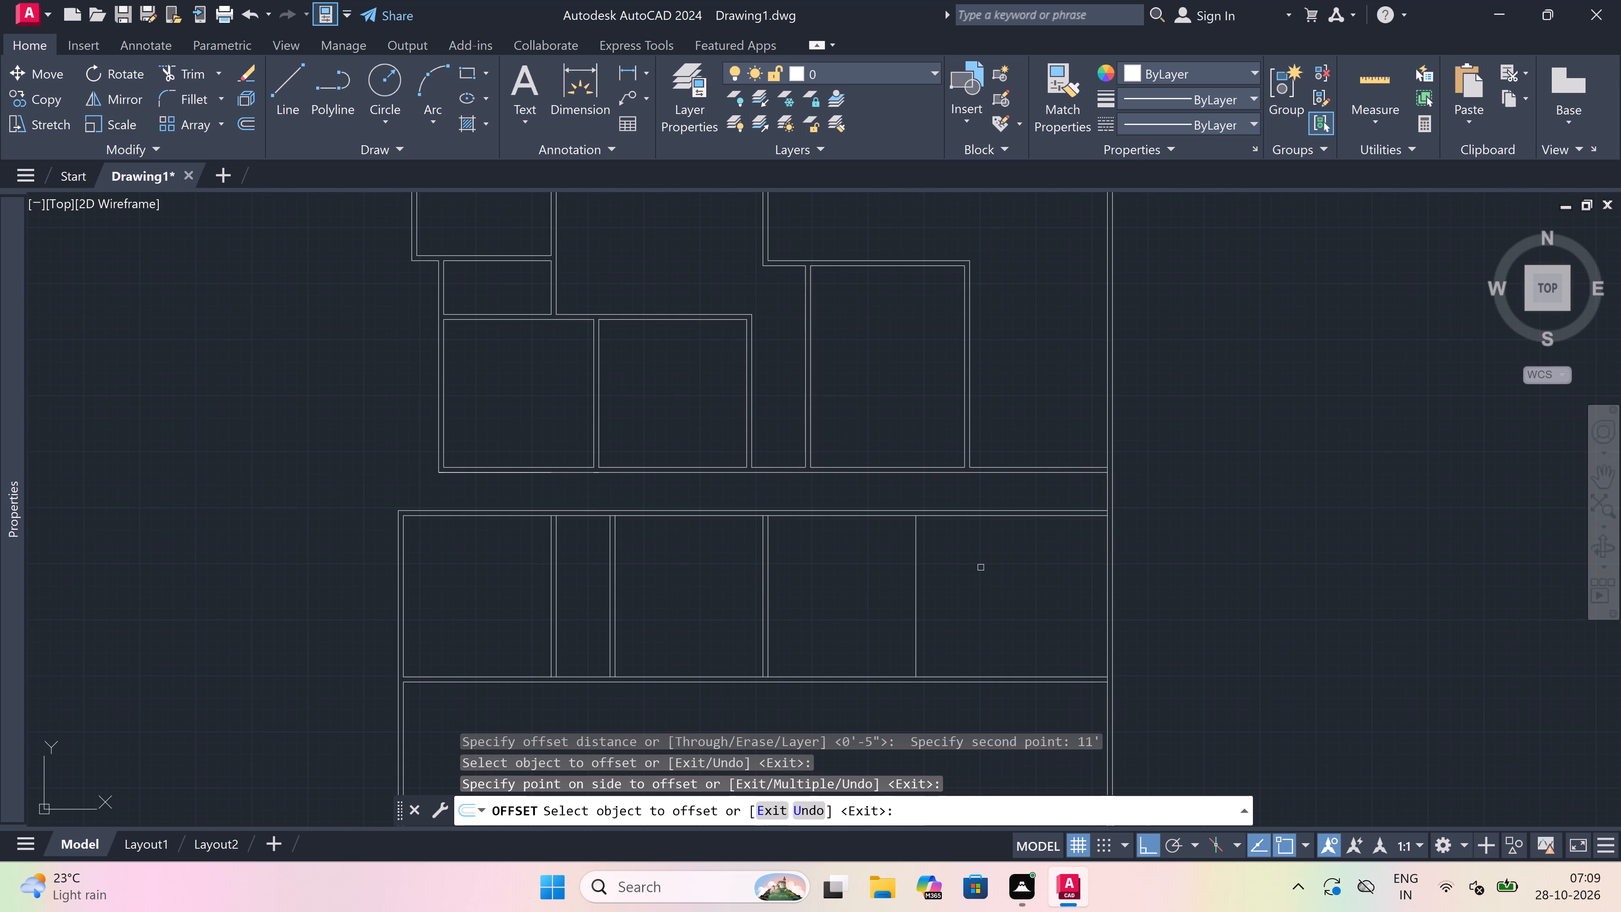
pyautogui.press('Escape')
# Offset the newest vertical line 4.5" to the right to complete the fourth partition wall.
pyautogui.press('space')
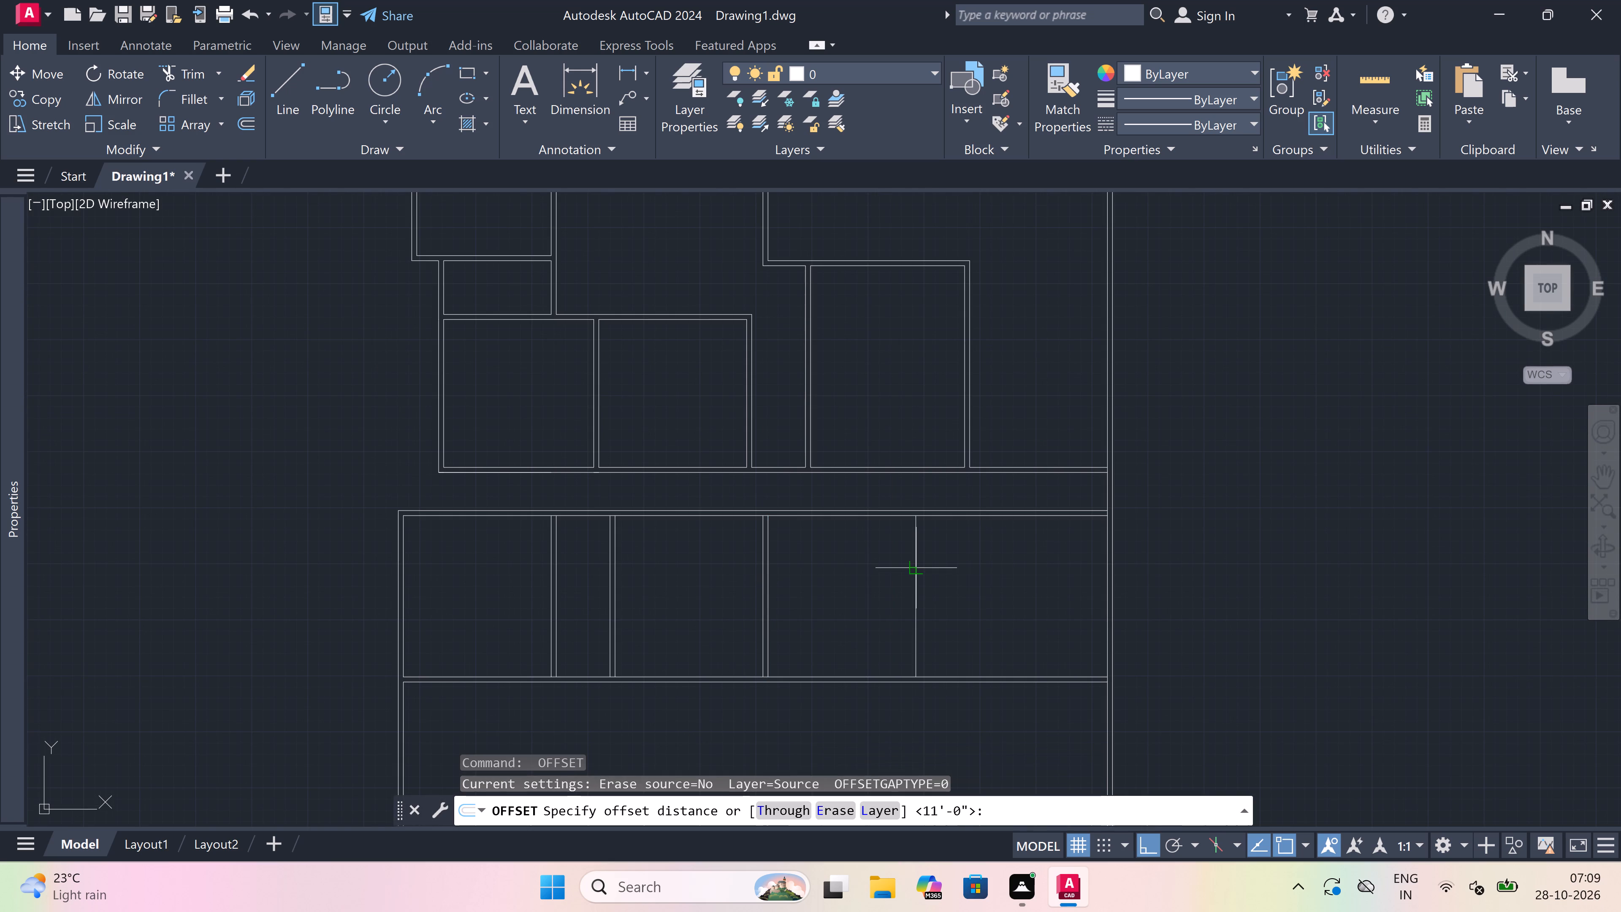
pyautogui.click(914, 570)
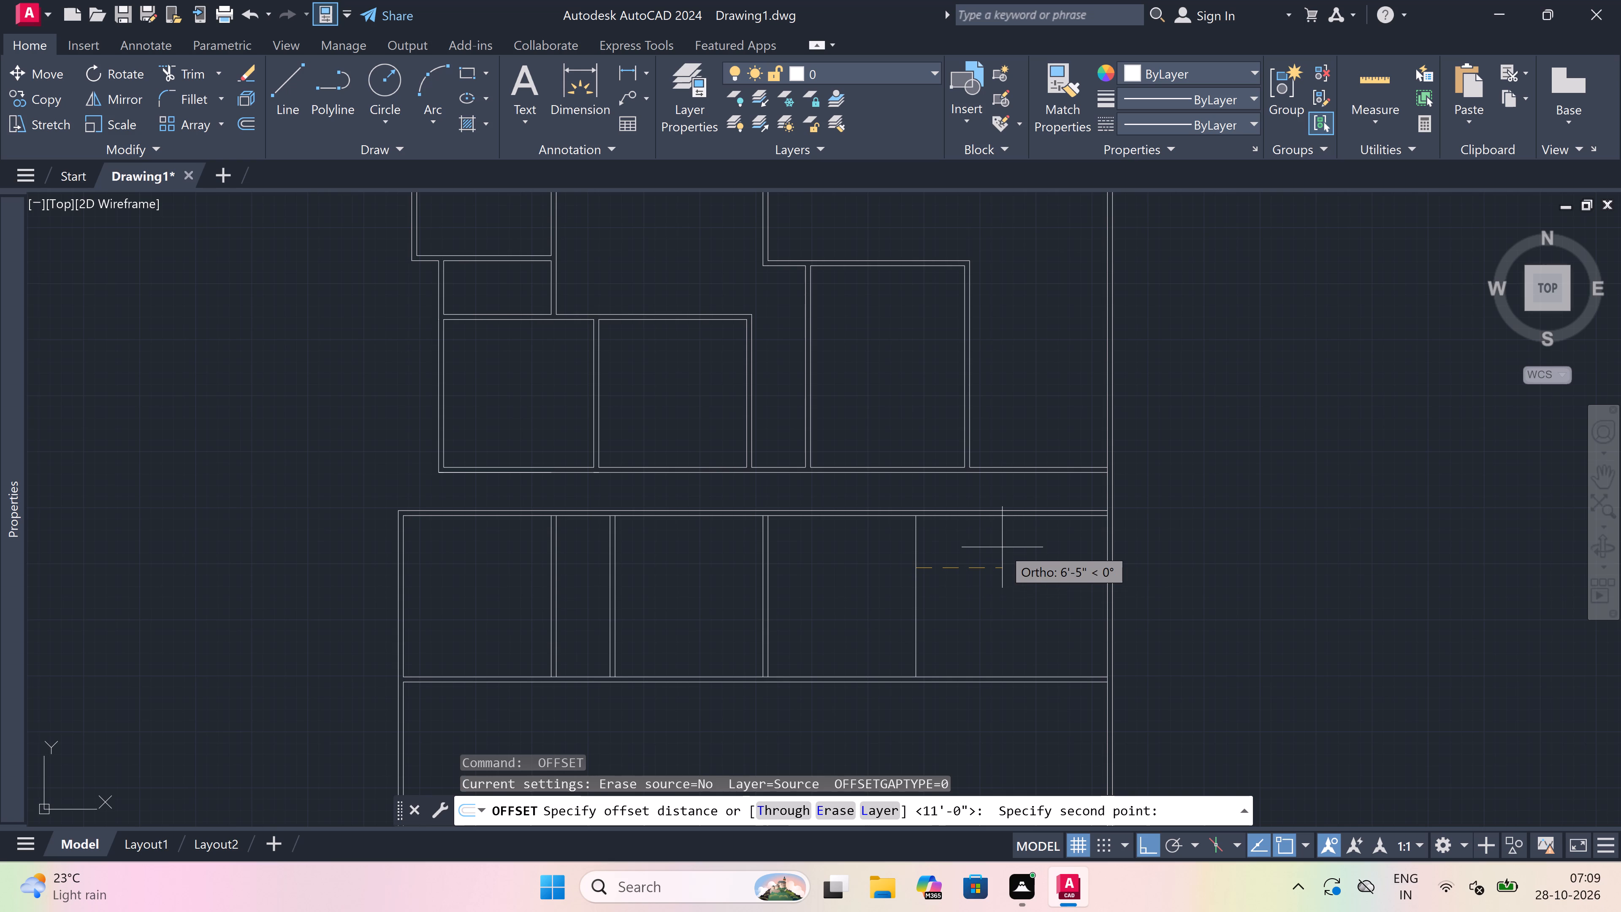
pyautogui.press('4')
pyautogui.press('.')
pyautogui.press('5')
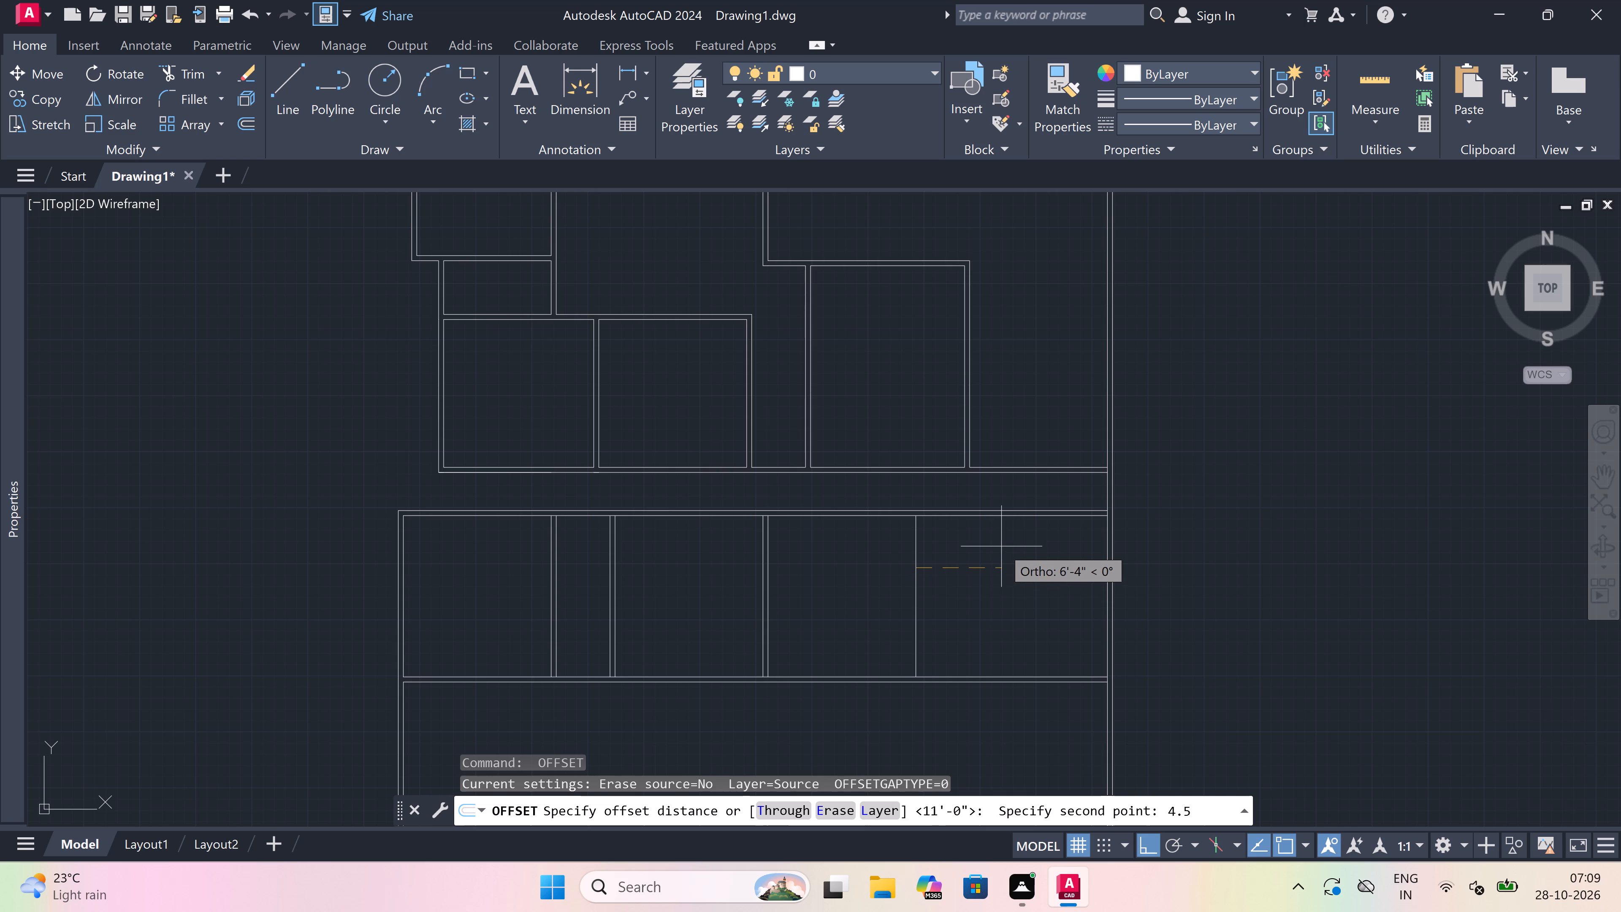
pyautogui.hotkey('shift', '"')
pyautogui.press('space')
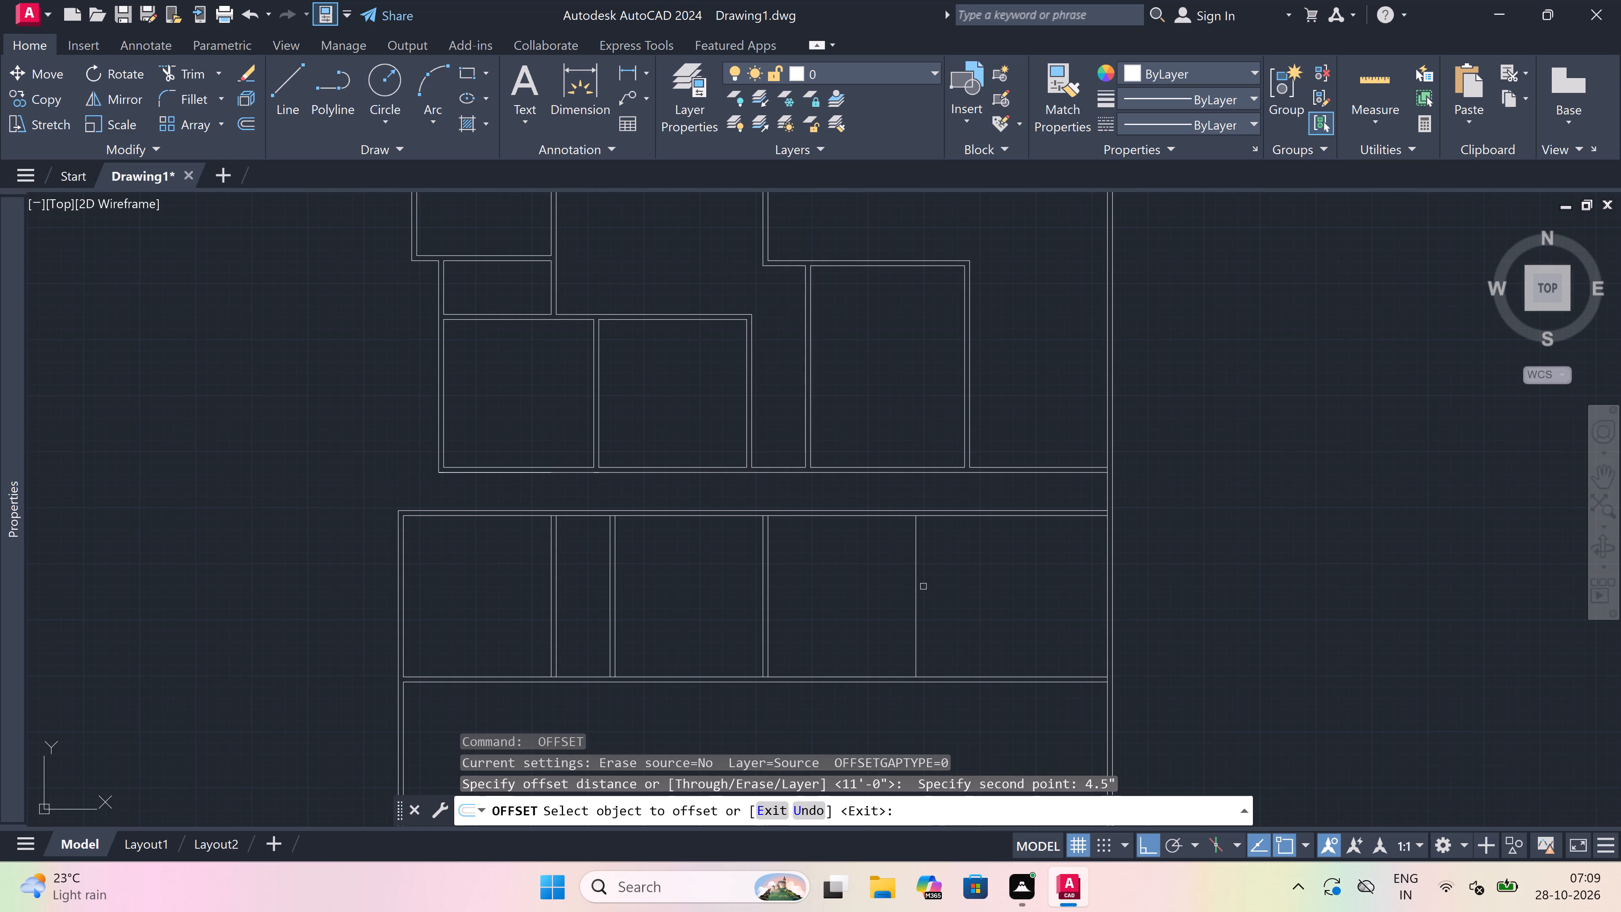
pyautogui.moveTo(916, 588); pyautogui.dragTo(924, 587)
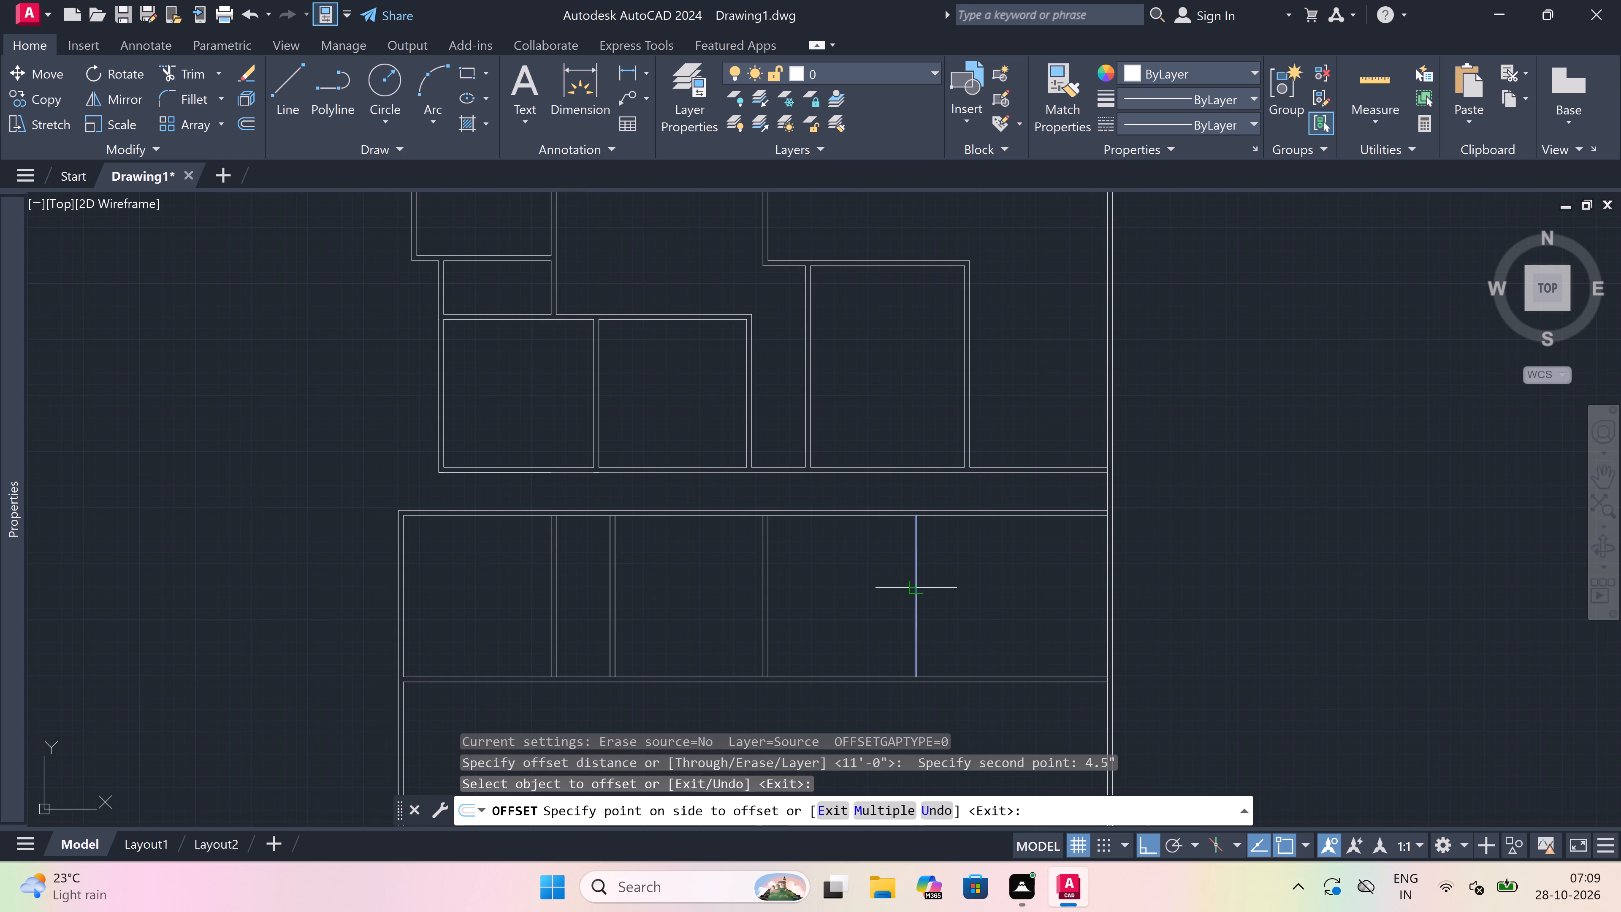
pyautogui.click(931, 587)
pyautogui.press('Escape')
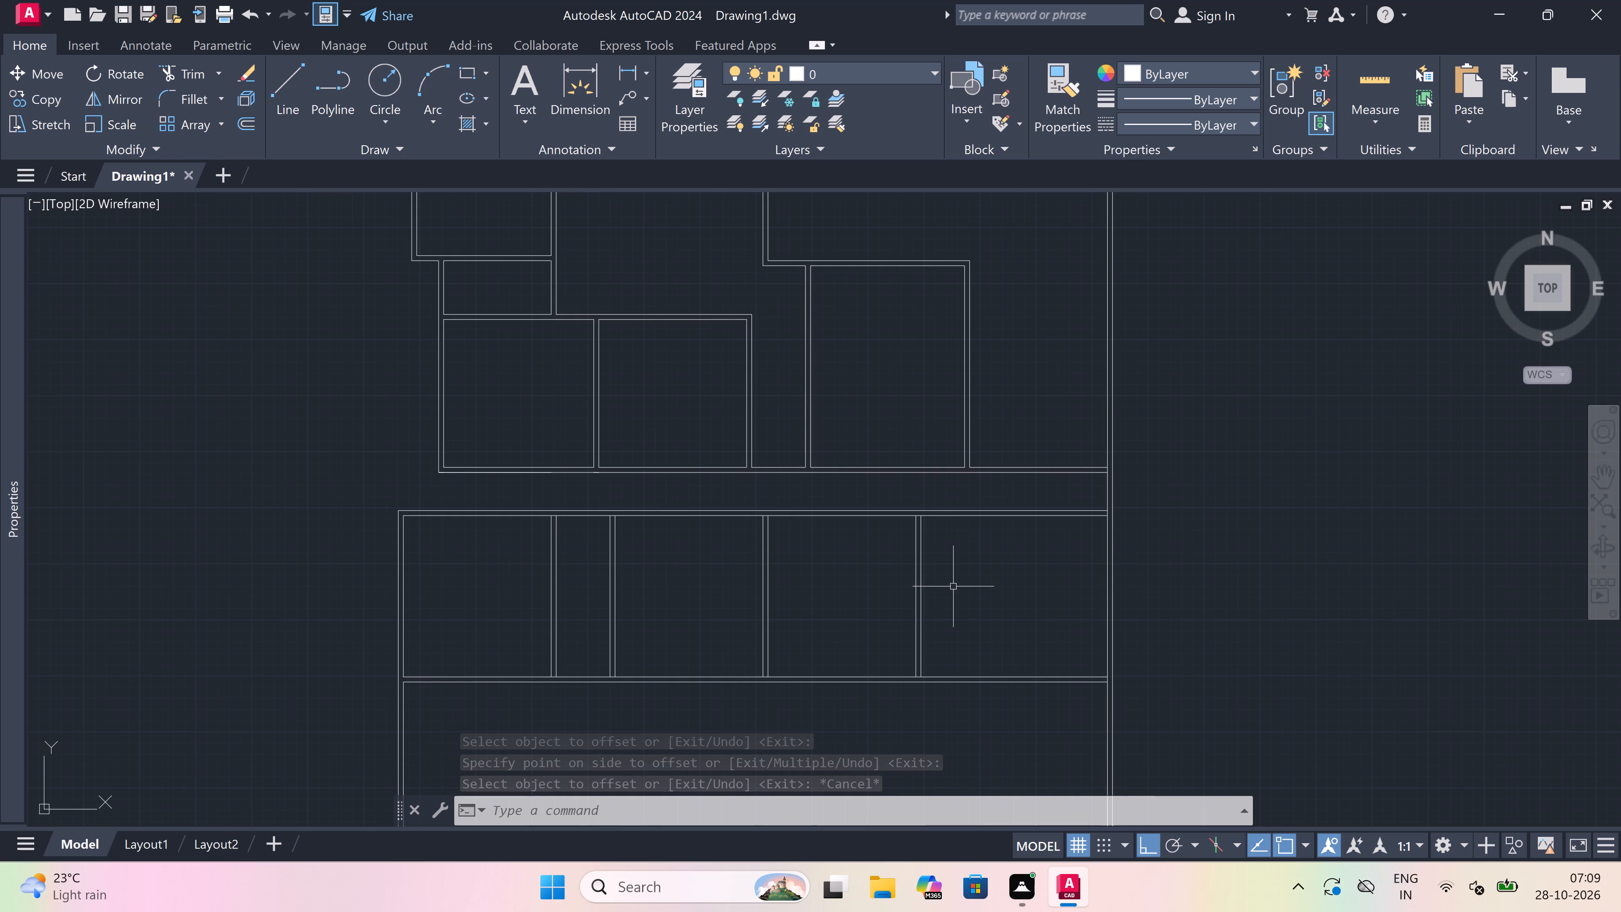
# Offset the fourth partition's right face 11' to the right within the lower section.
pyautogui.scroll(2, 956, 632)
pyautogui.press('space')
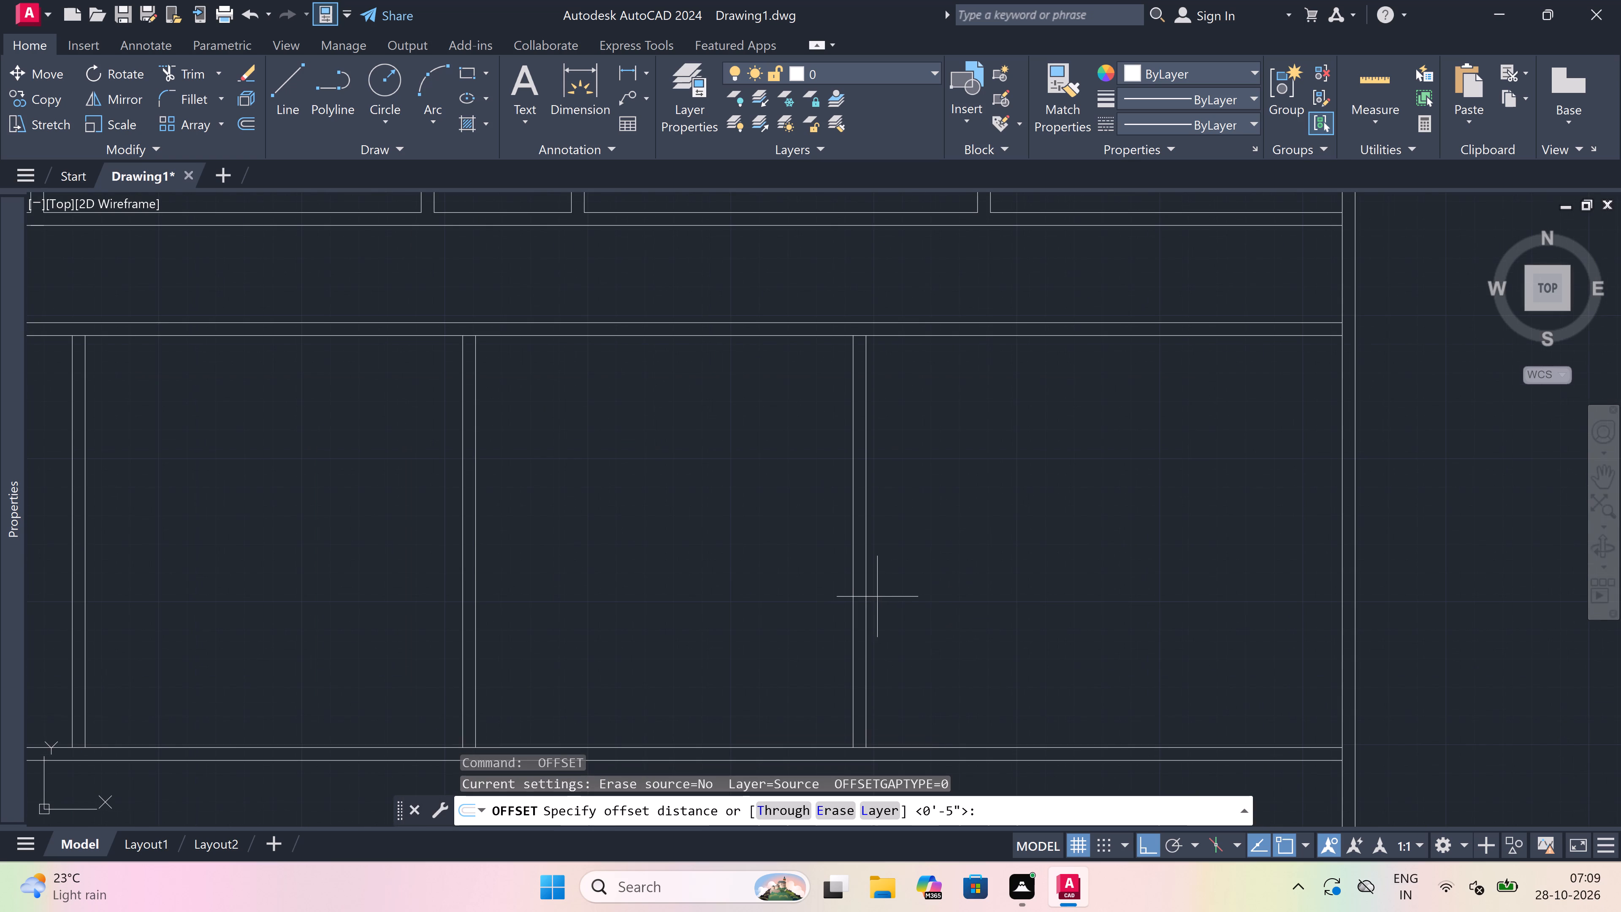
pyautogui.click(873, 594)
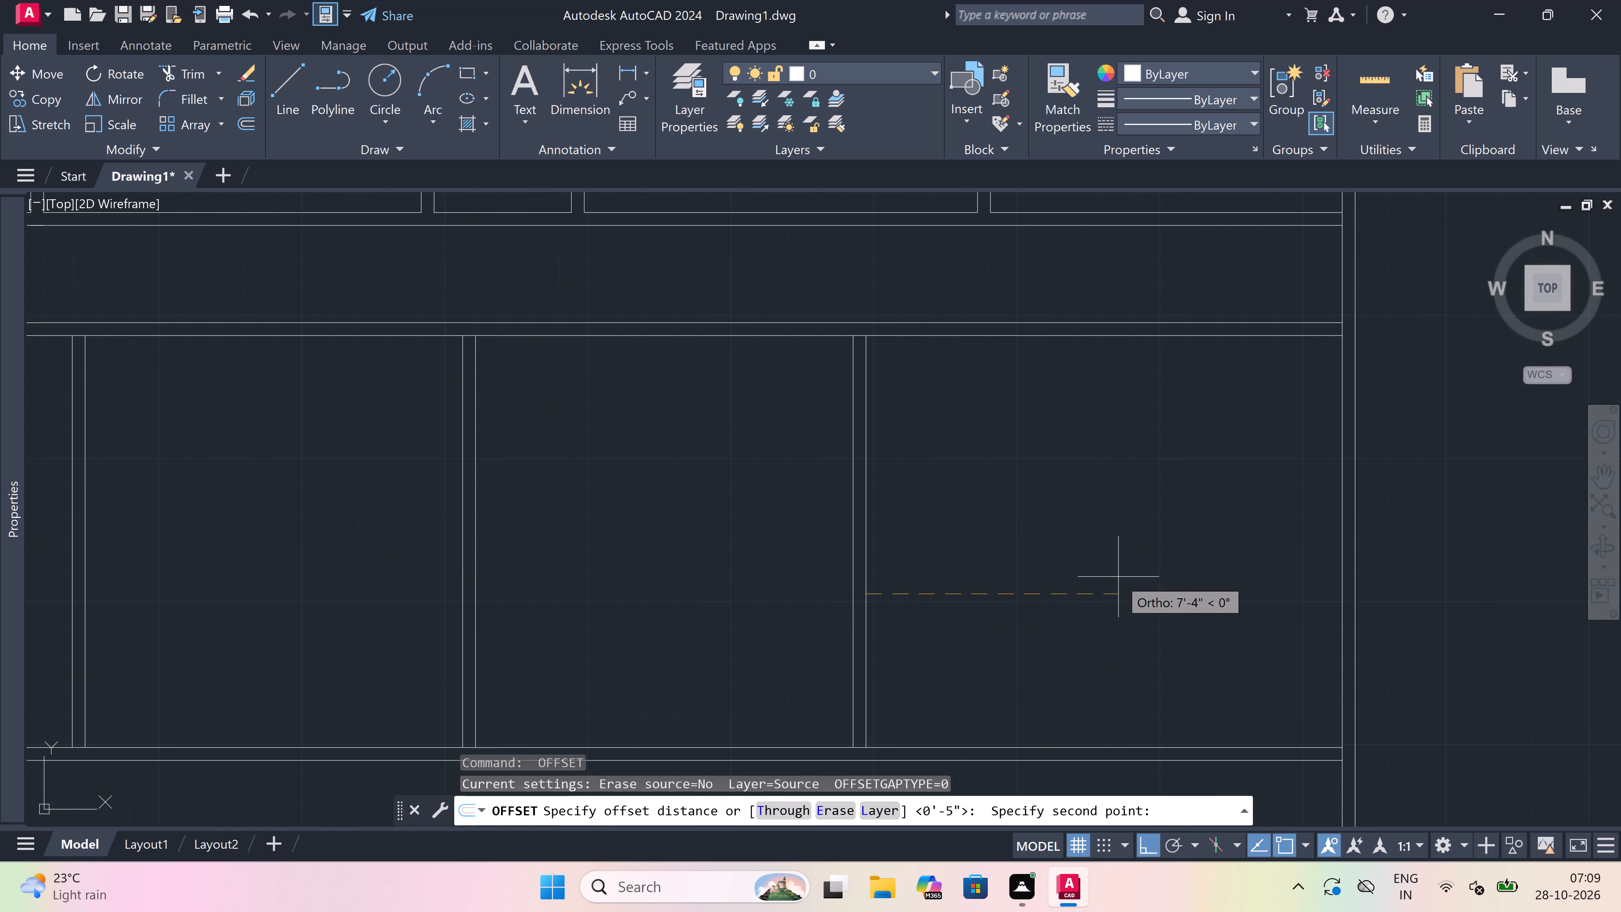
pyautogui.write('11')
pyautogui.press("'")
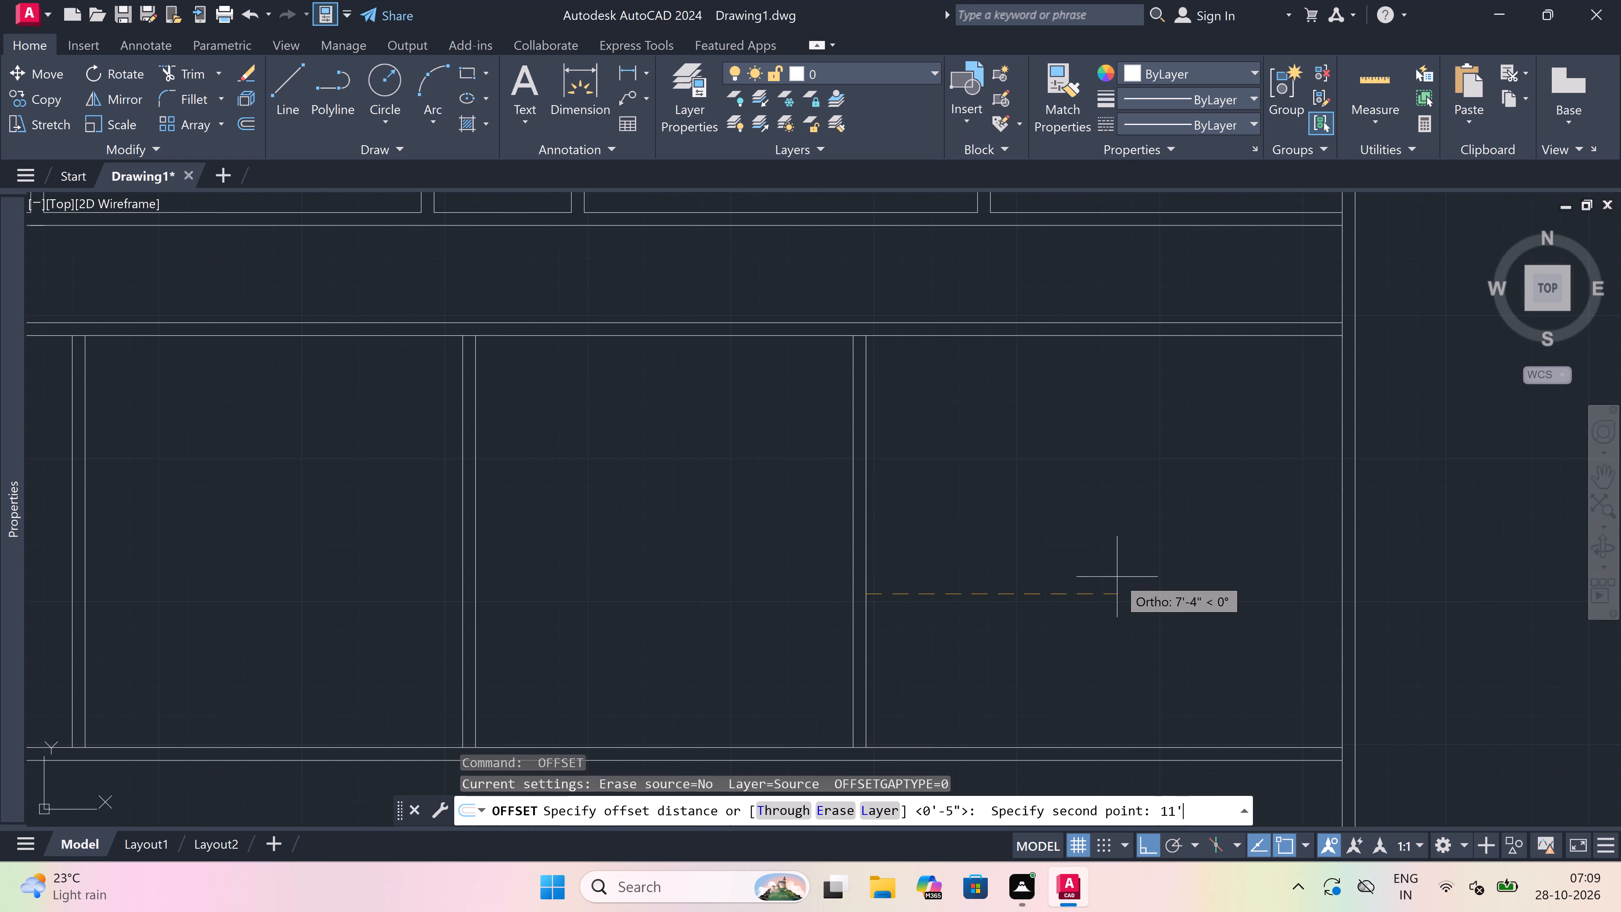
pyautogui.press('space')
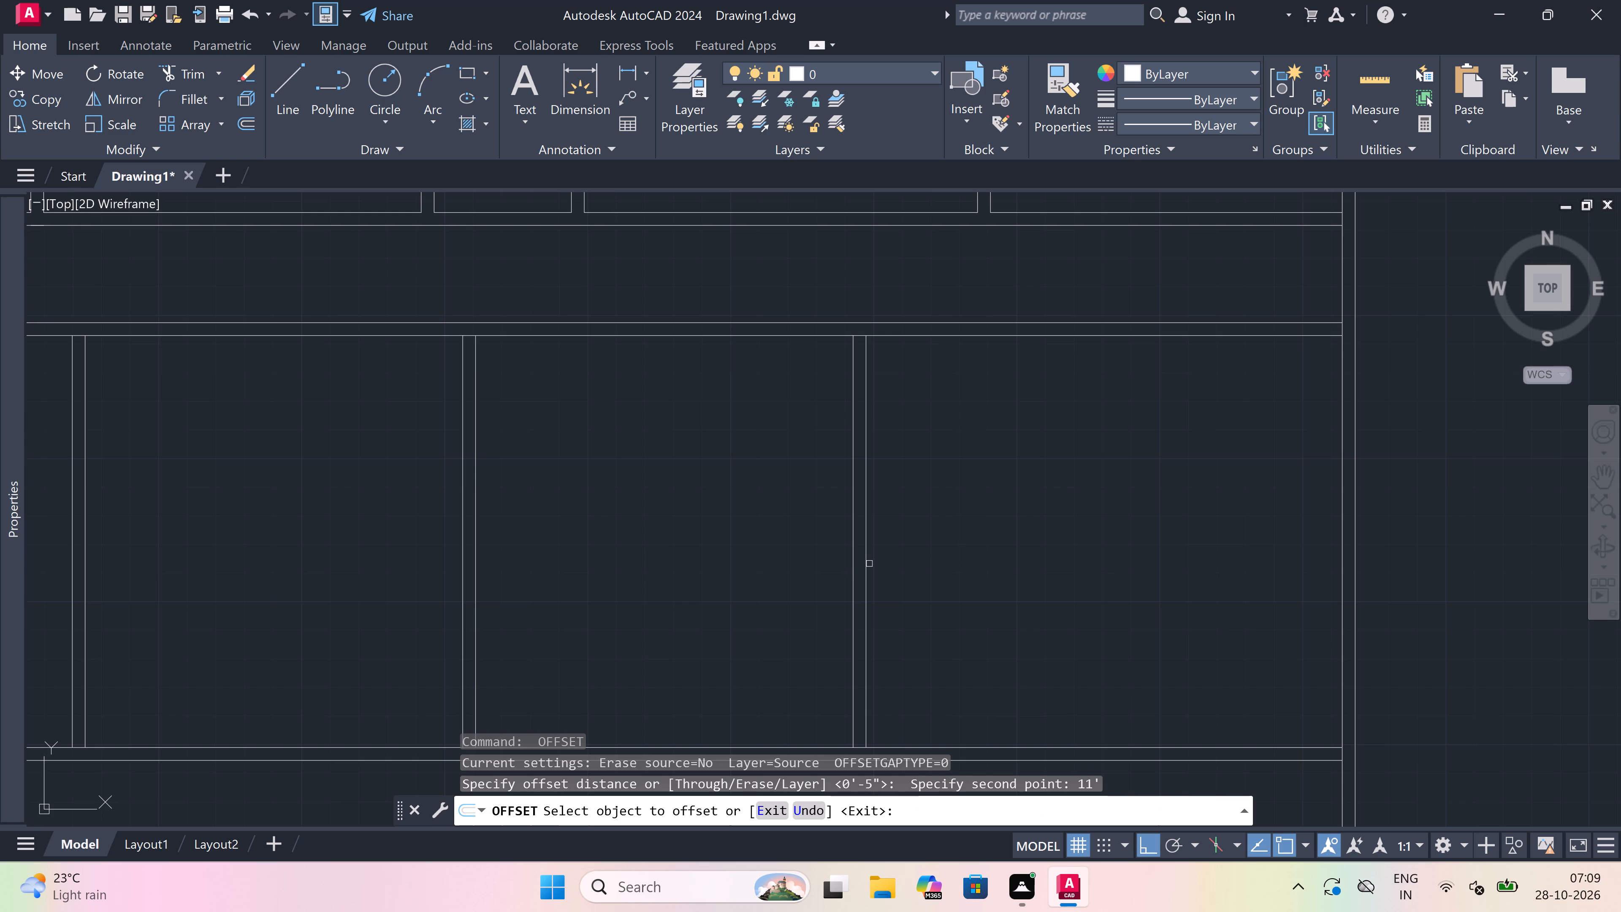
pyautogui.moveTo(868, 562); pyautogui.dragTo(873, 562)
pyautogui.click(976, 553)
pyautogui.scroll(-2, 976, 553)
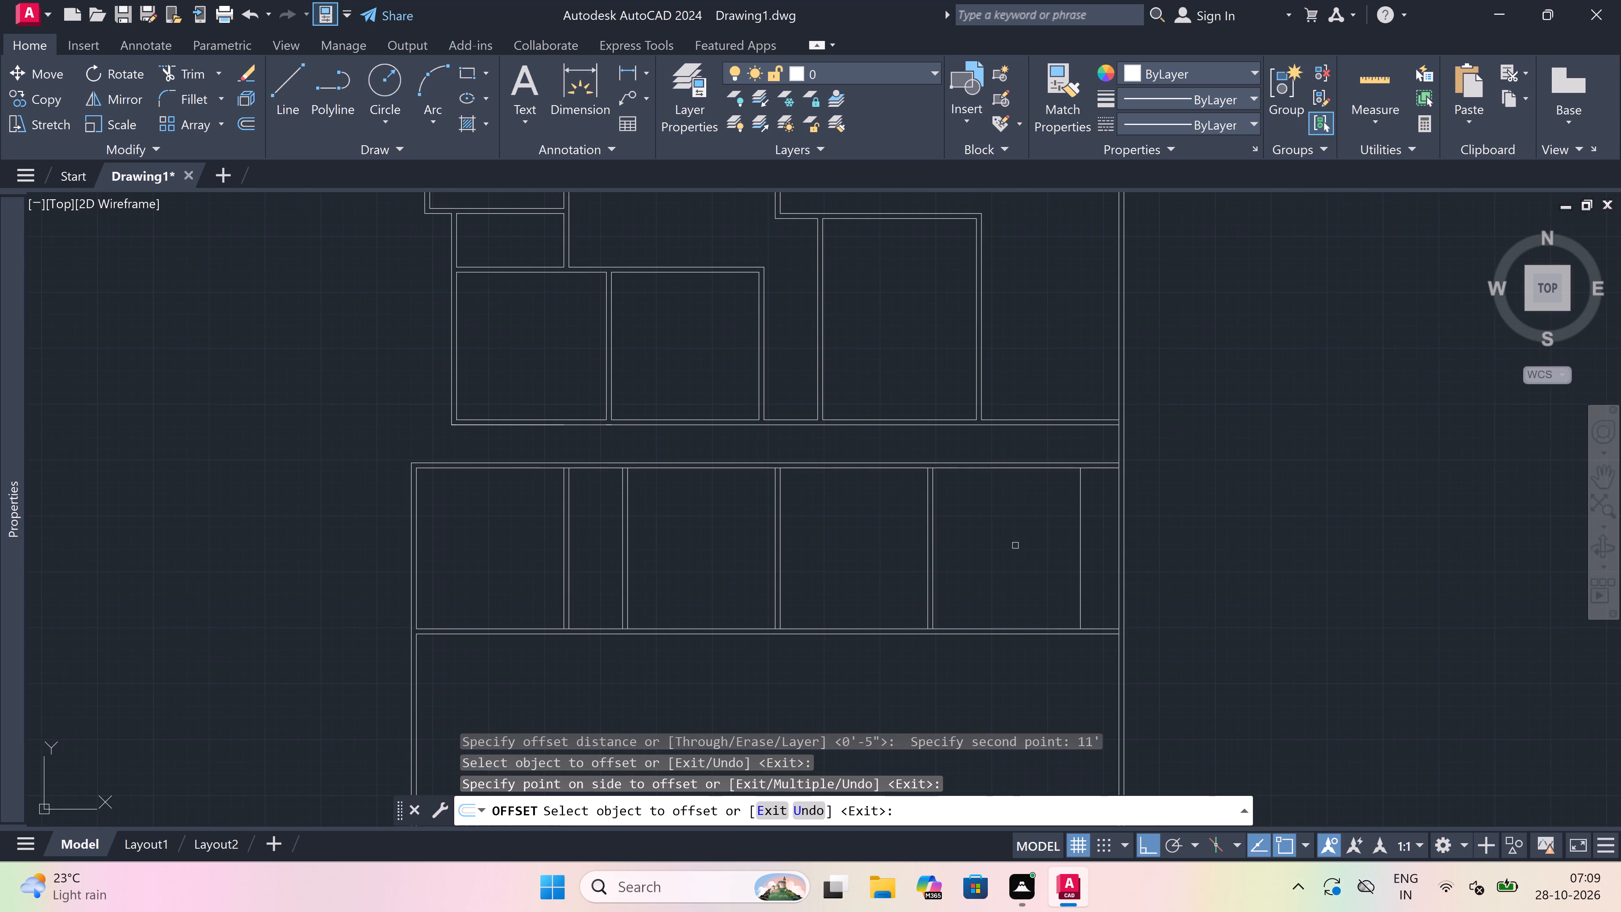
pyautogui.press('Escape')
# Offset the newest vertical line 4.5" to the right to complete the fifth partition wall.
pyautogui.scroll(2, 1120, 510)
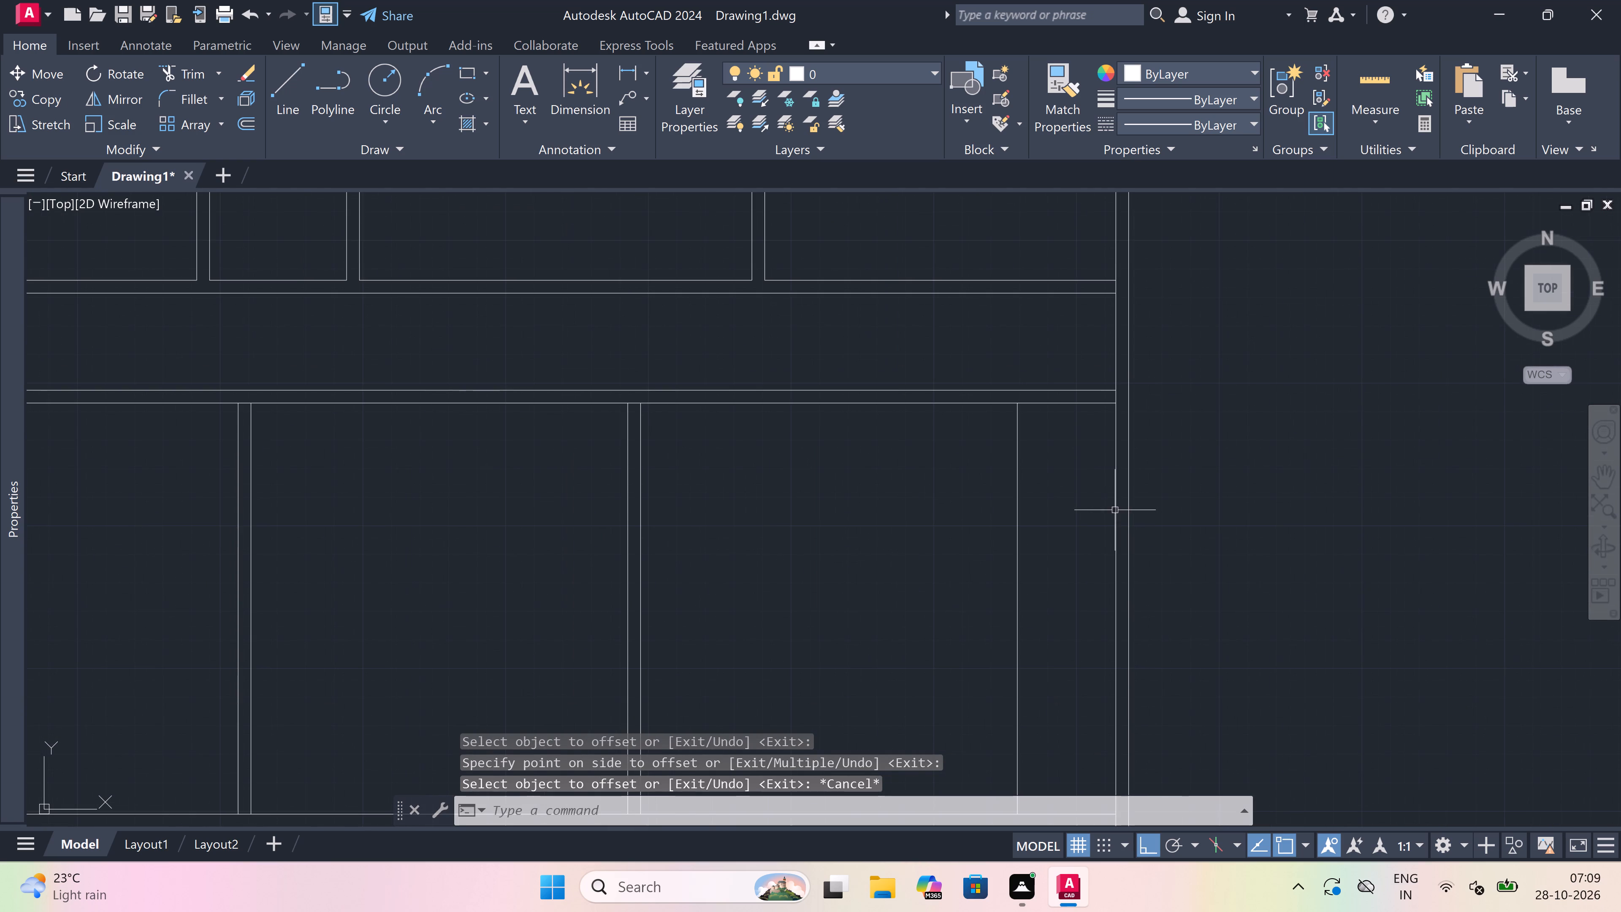
pyautogui.press('space')
pyautogui.moveTo(1023, 541); pyautogui.dragTo(1046, 534)
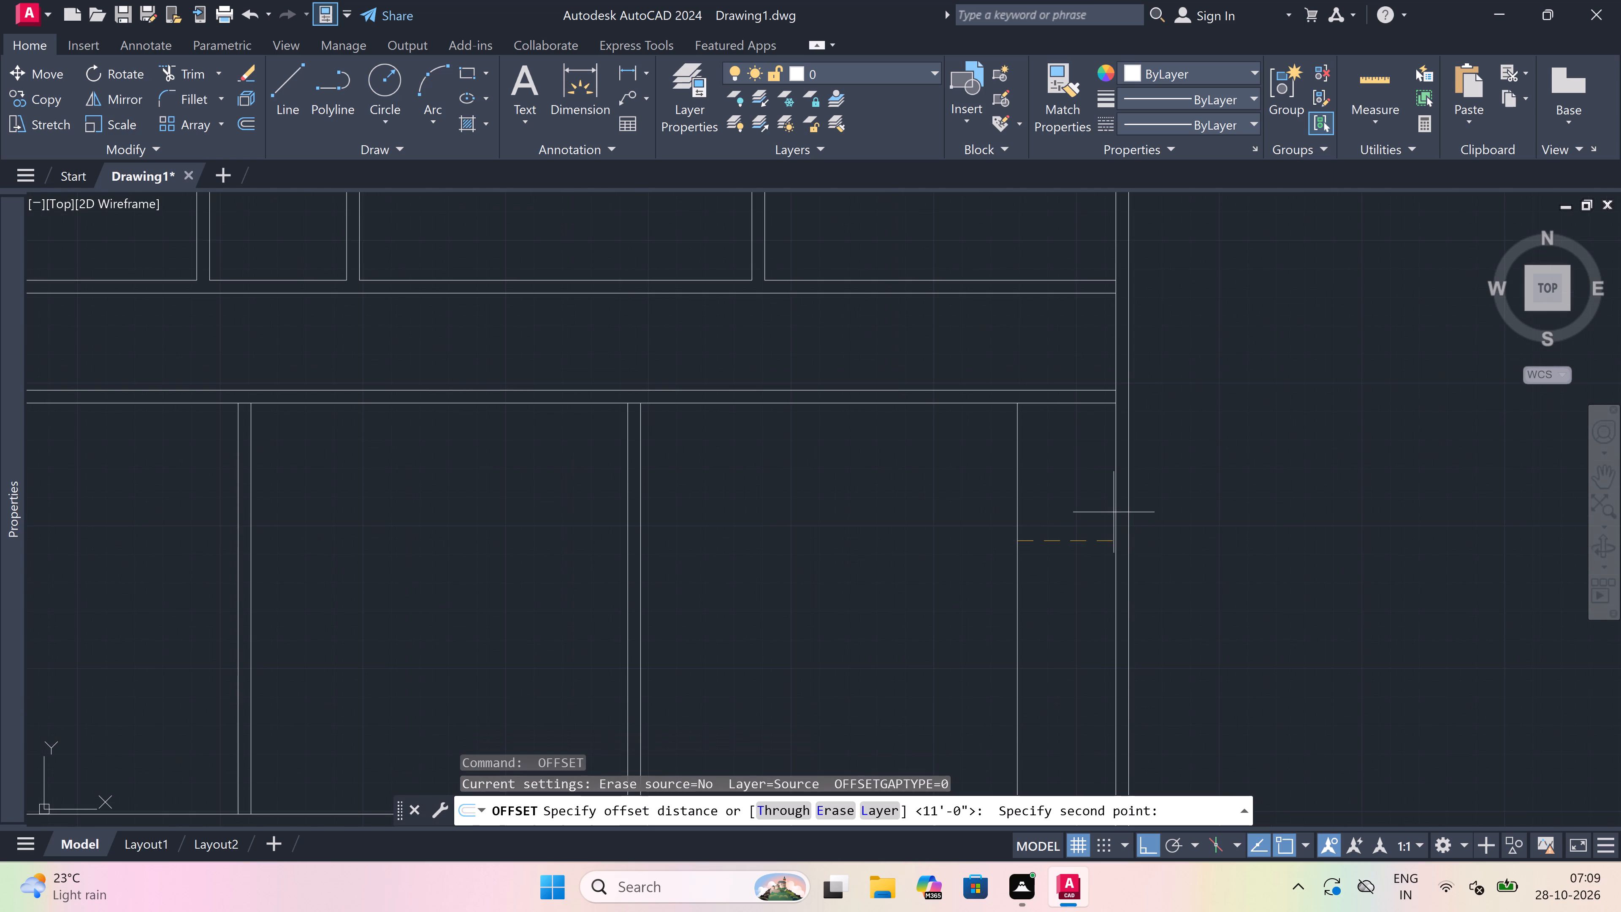
pyautogui.press('4')
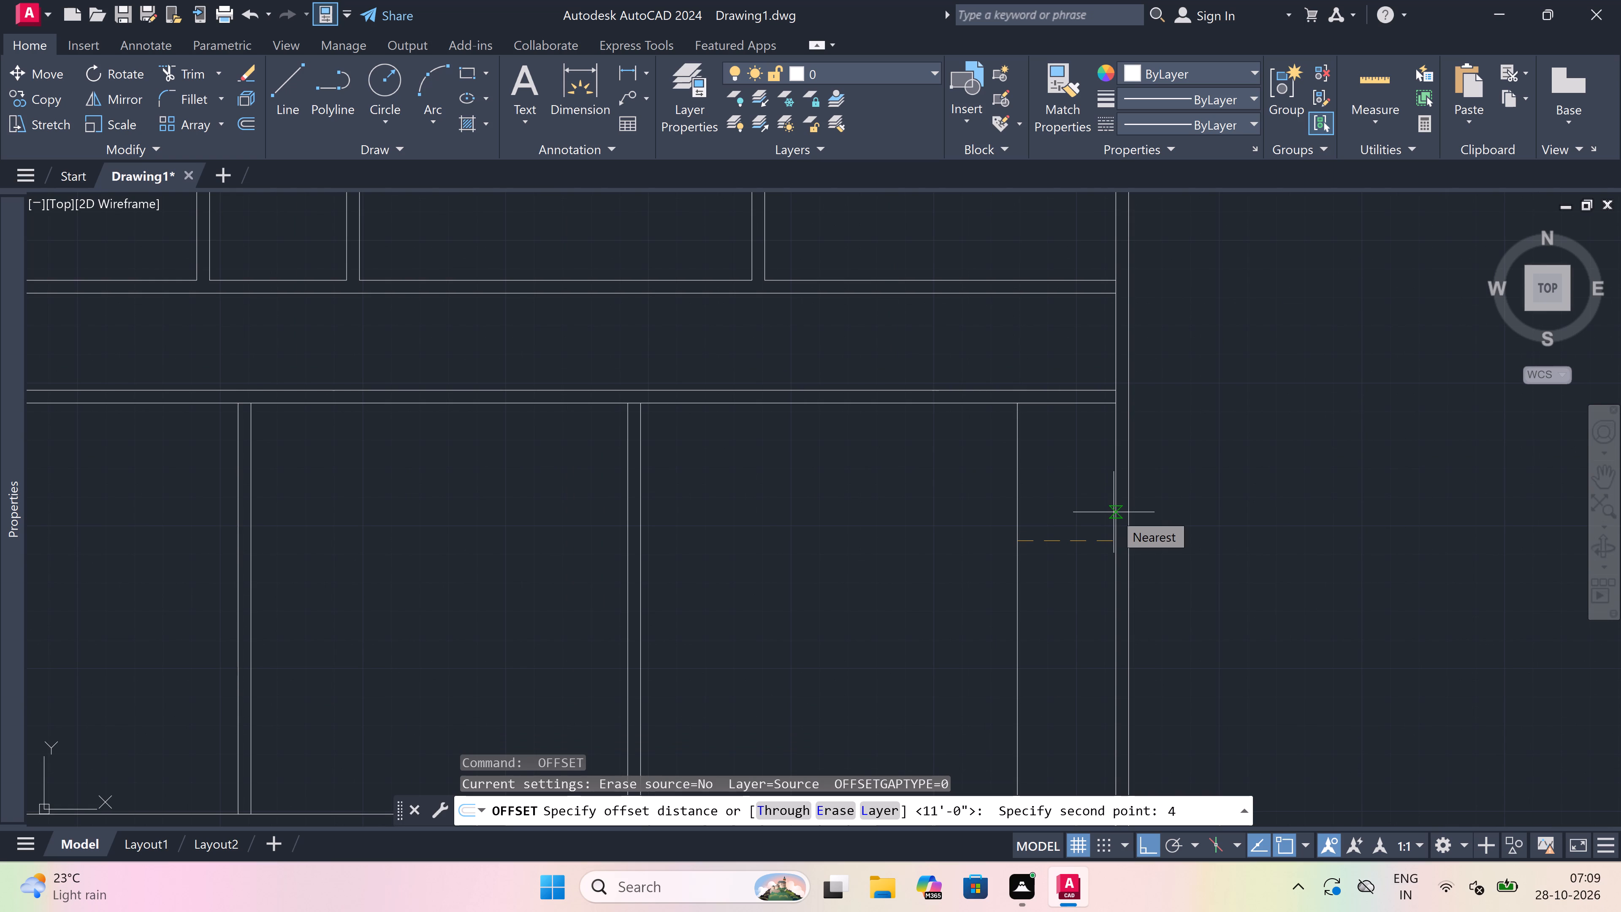
pyautogui.write('.5')
pyautogui.scroll(1, 1114, 512)
pyautogui.hotkey('shift', '"')
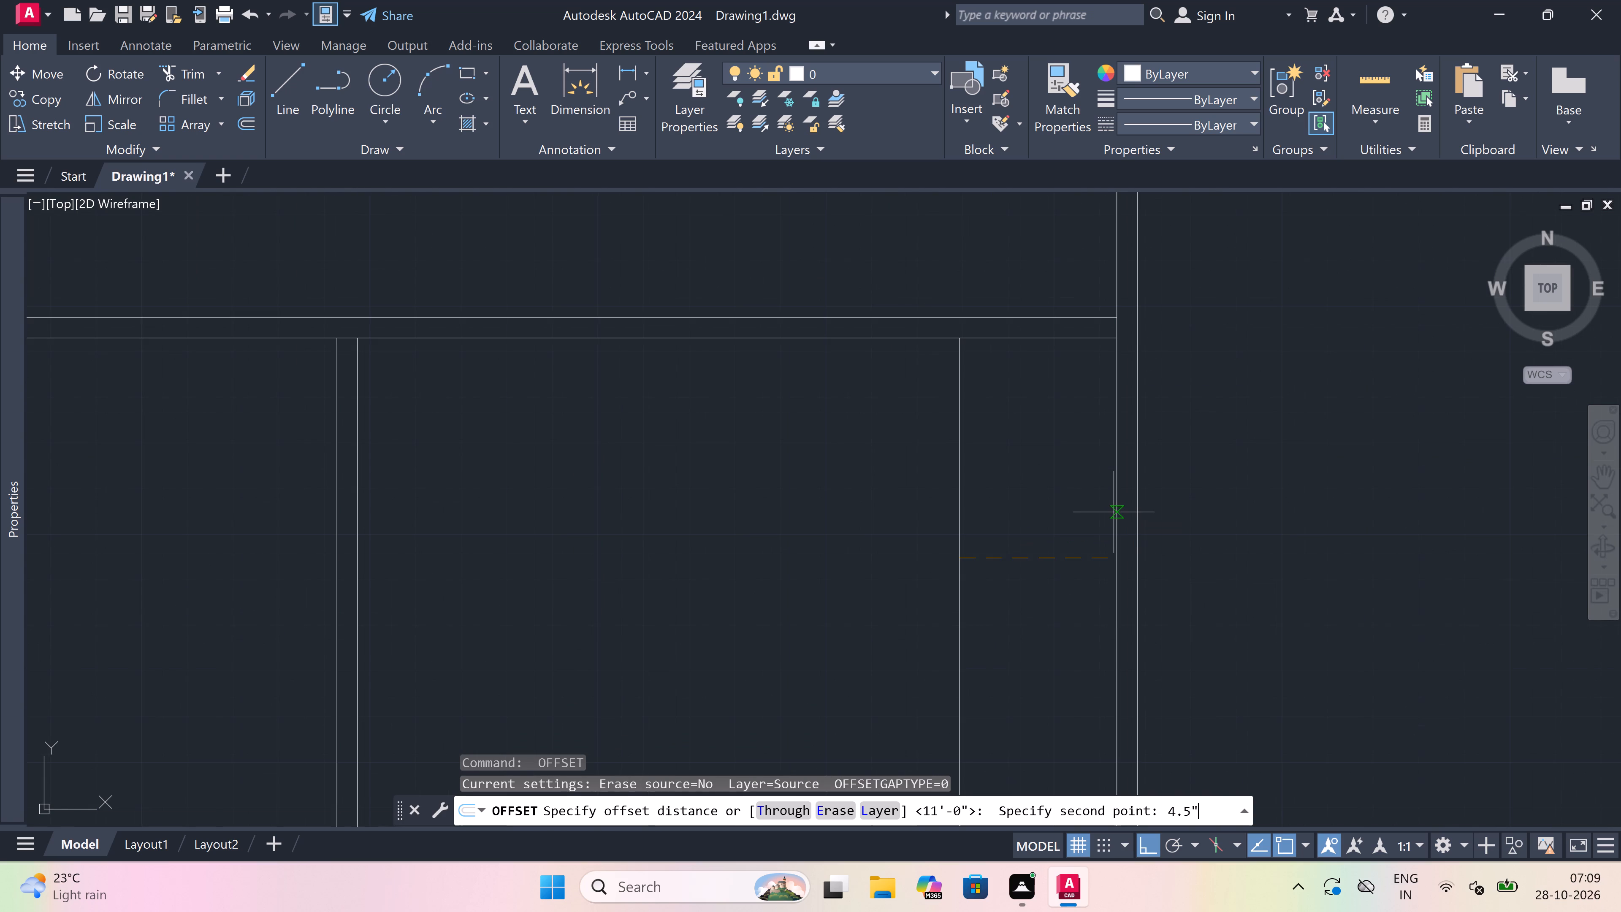
pyautogui.press('space')
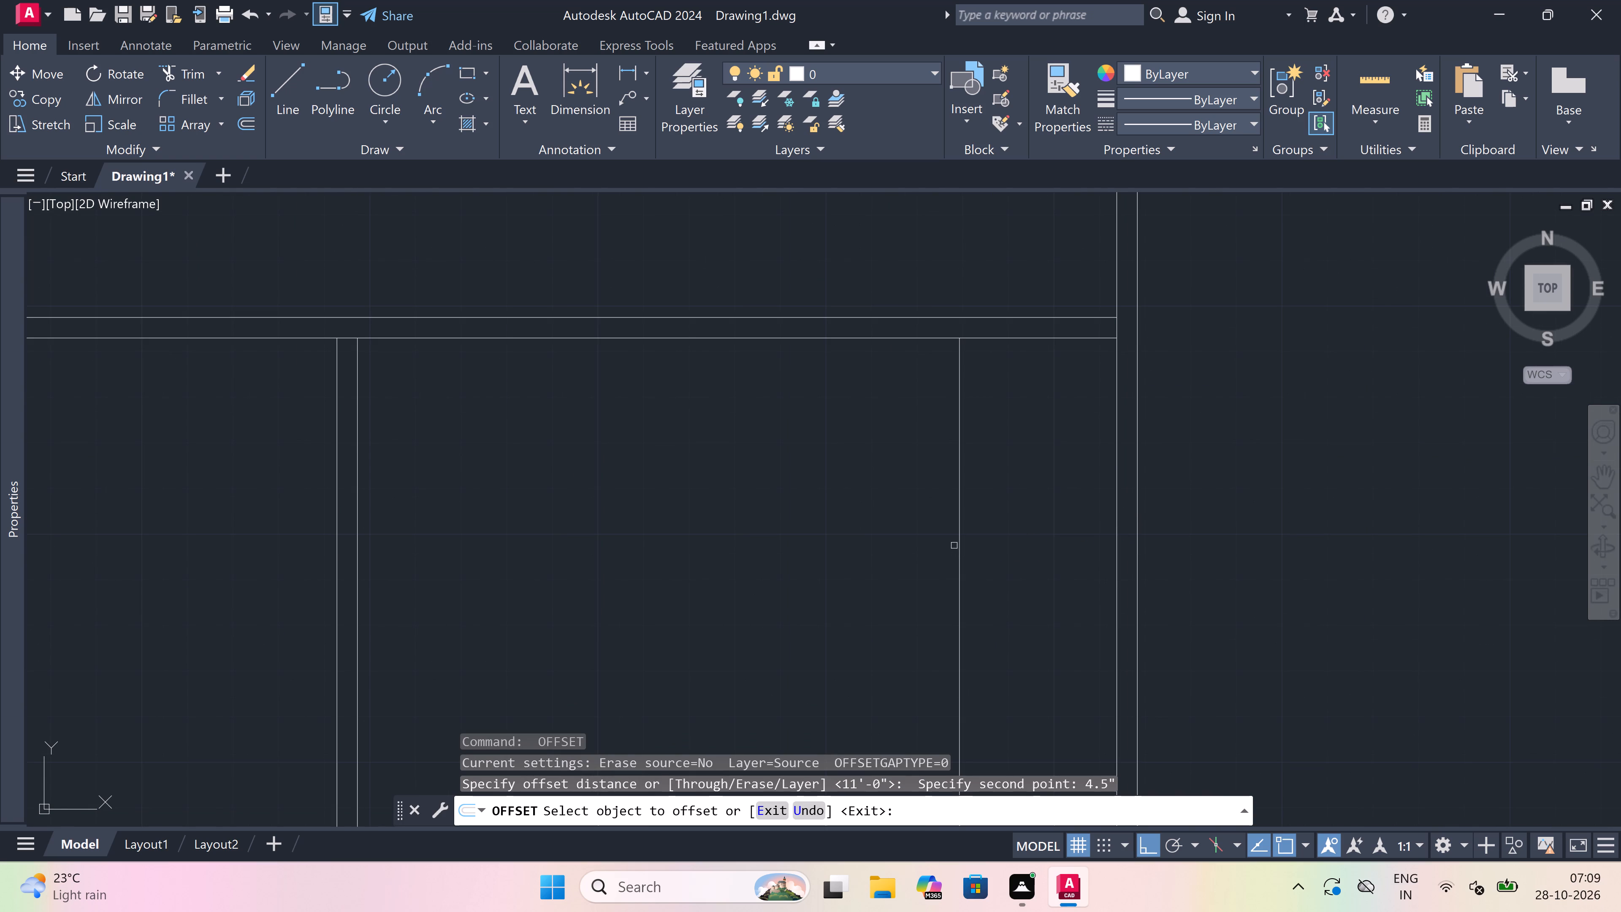
pyautogui.moveTo(960, 541); pyautogui.dragTo(968, 541)
pyautogui.click(1042, 537)
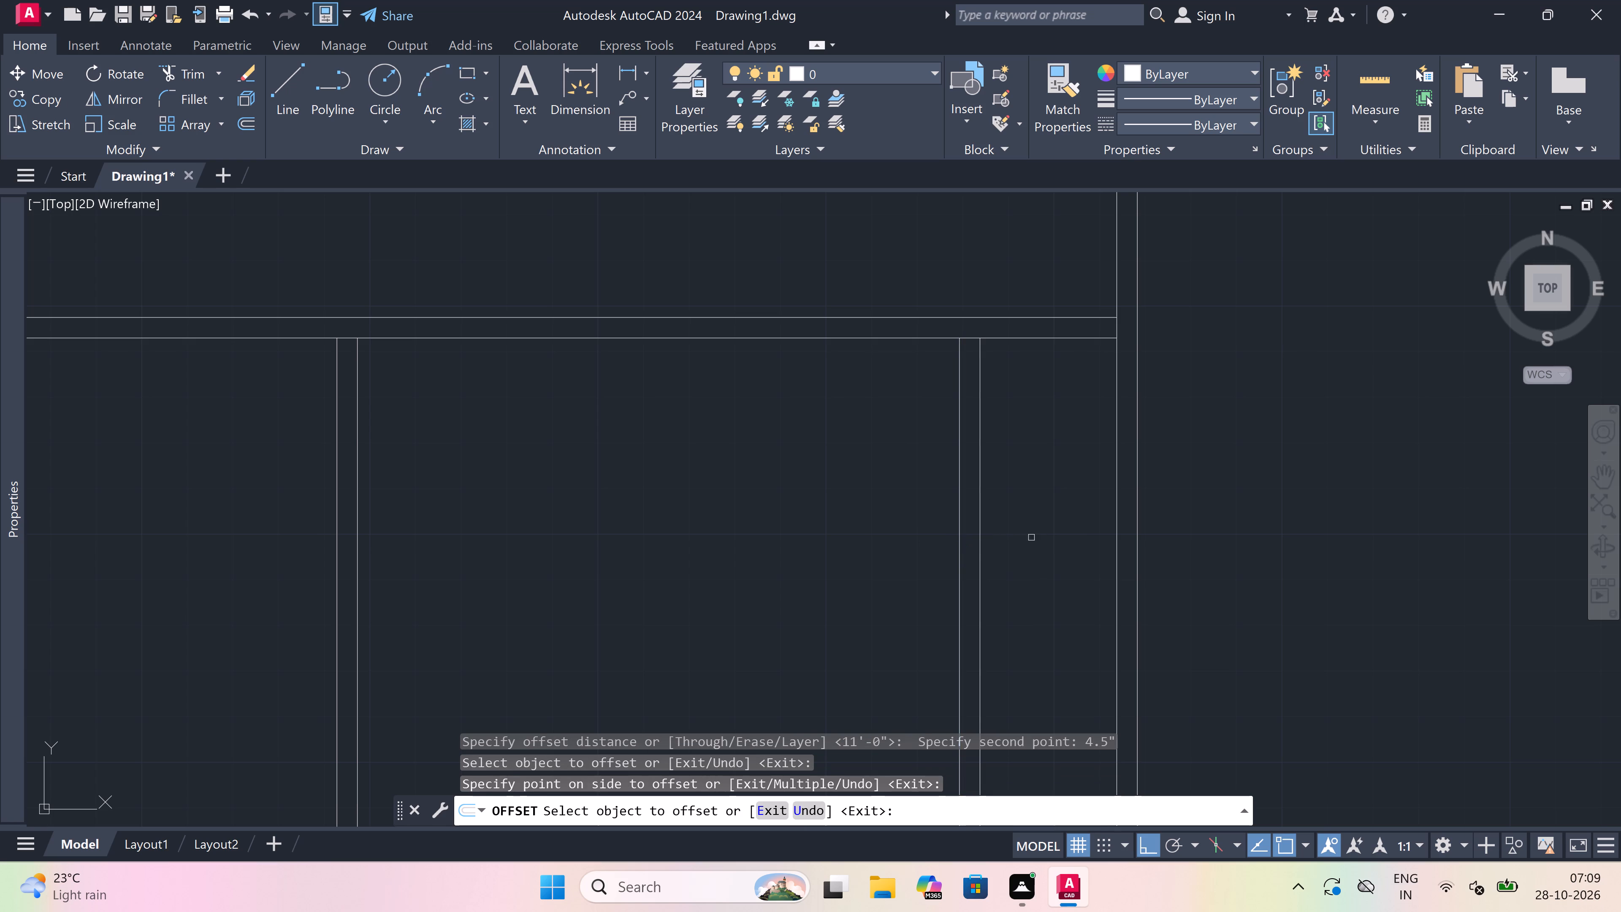
pyautogui.press('Escape')
# Extend the upper section's bottom outer line to the outer right wall line, and the fifth partition's right face up to the lower section's top outer line.
pyautogui.scroll(-4, 1000, 554)
pyautogui.scroll(2, 1004, 483)
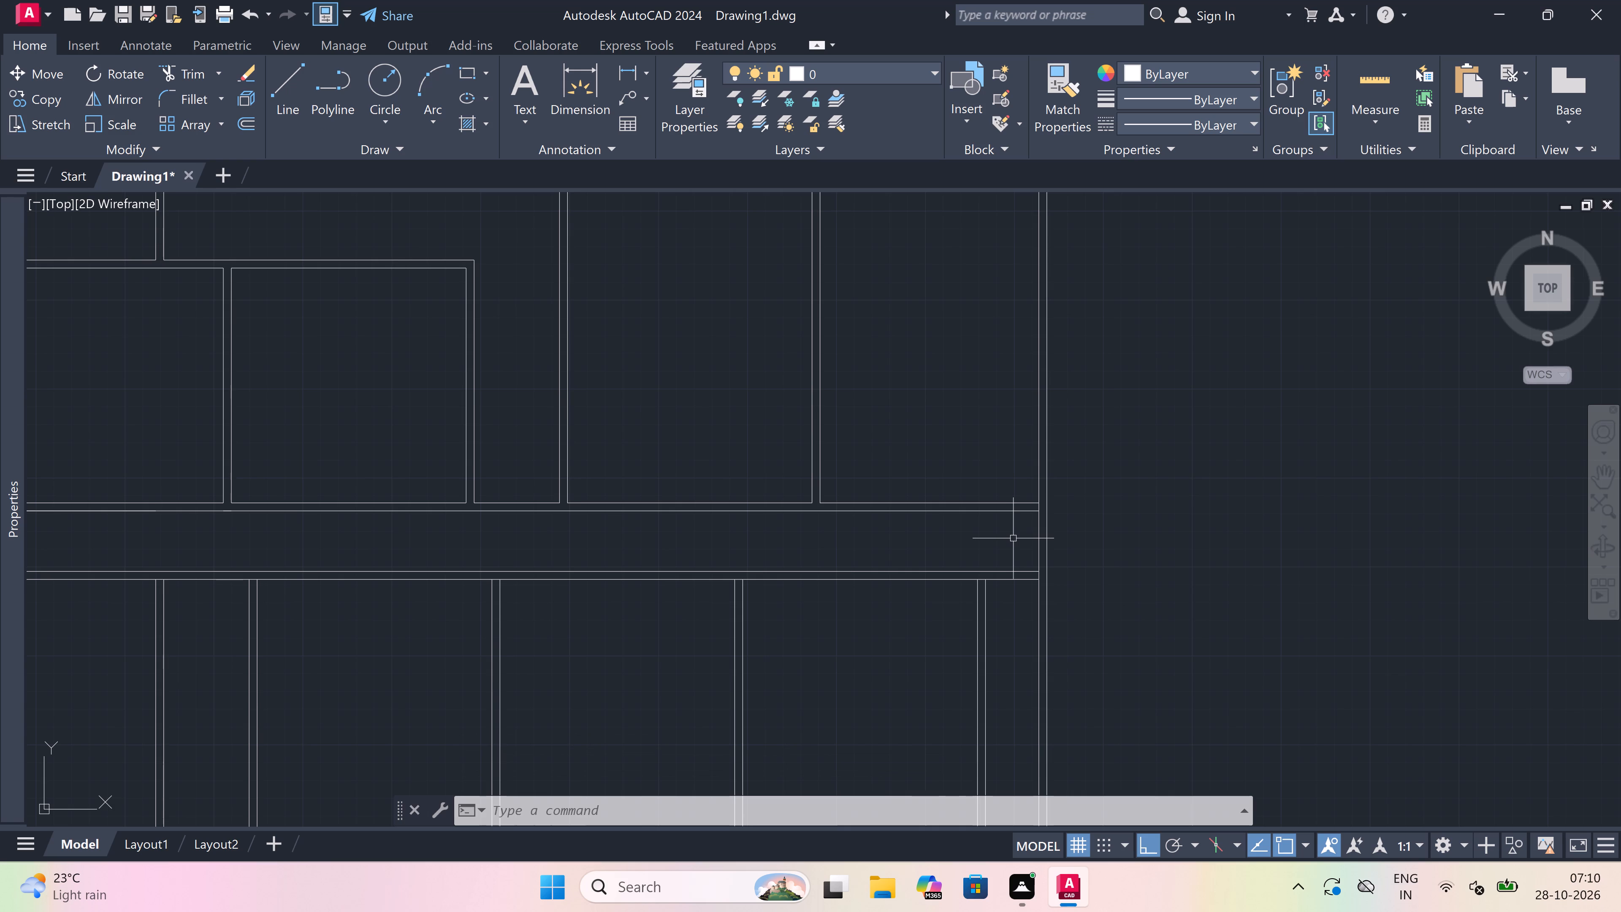
pyautogui.write('ex')
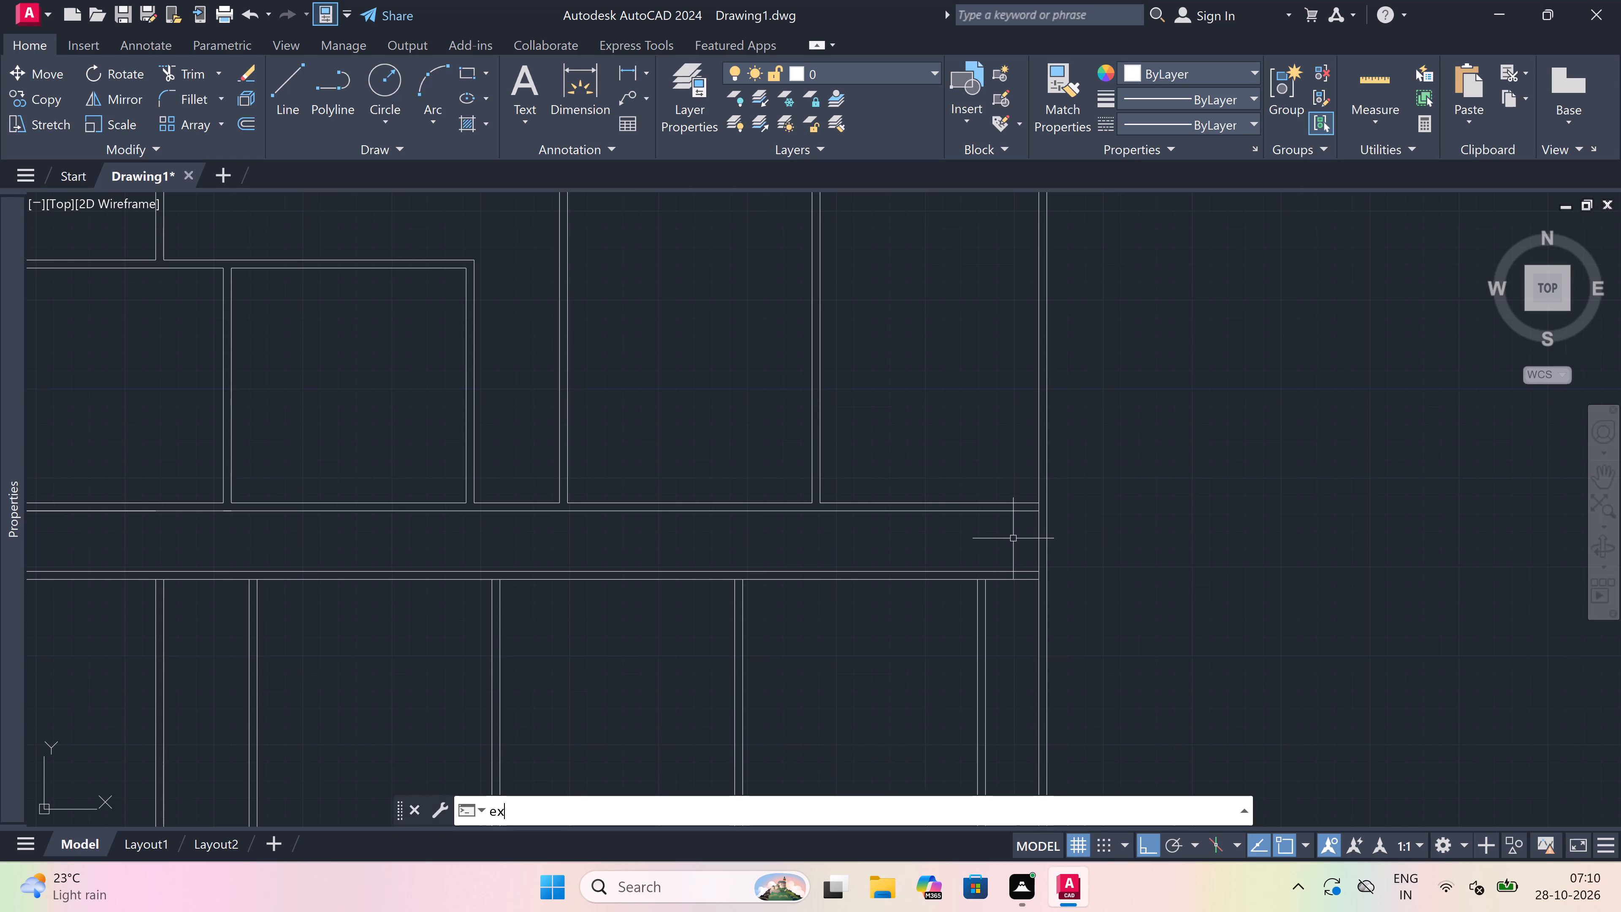
pyautogui.press('space')
pyautogui.click(1028, 512)
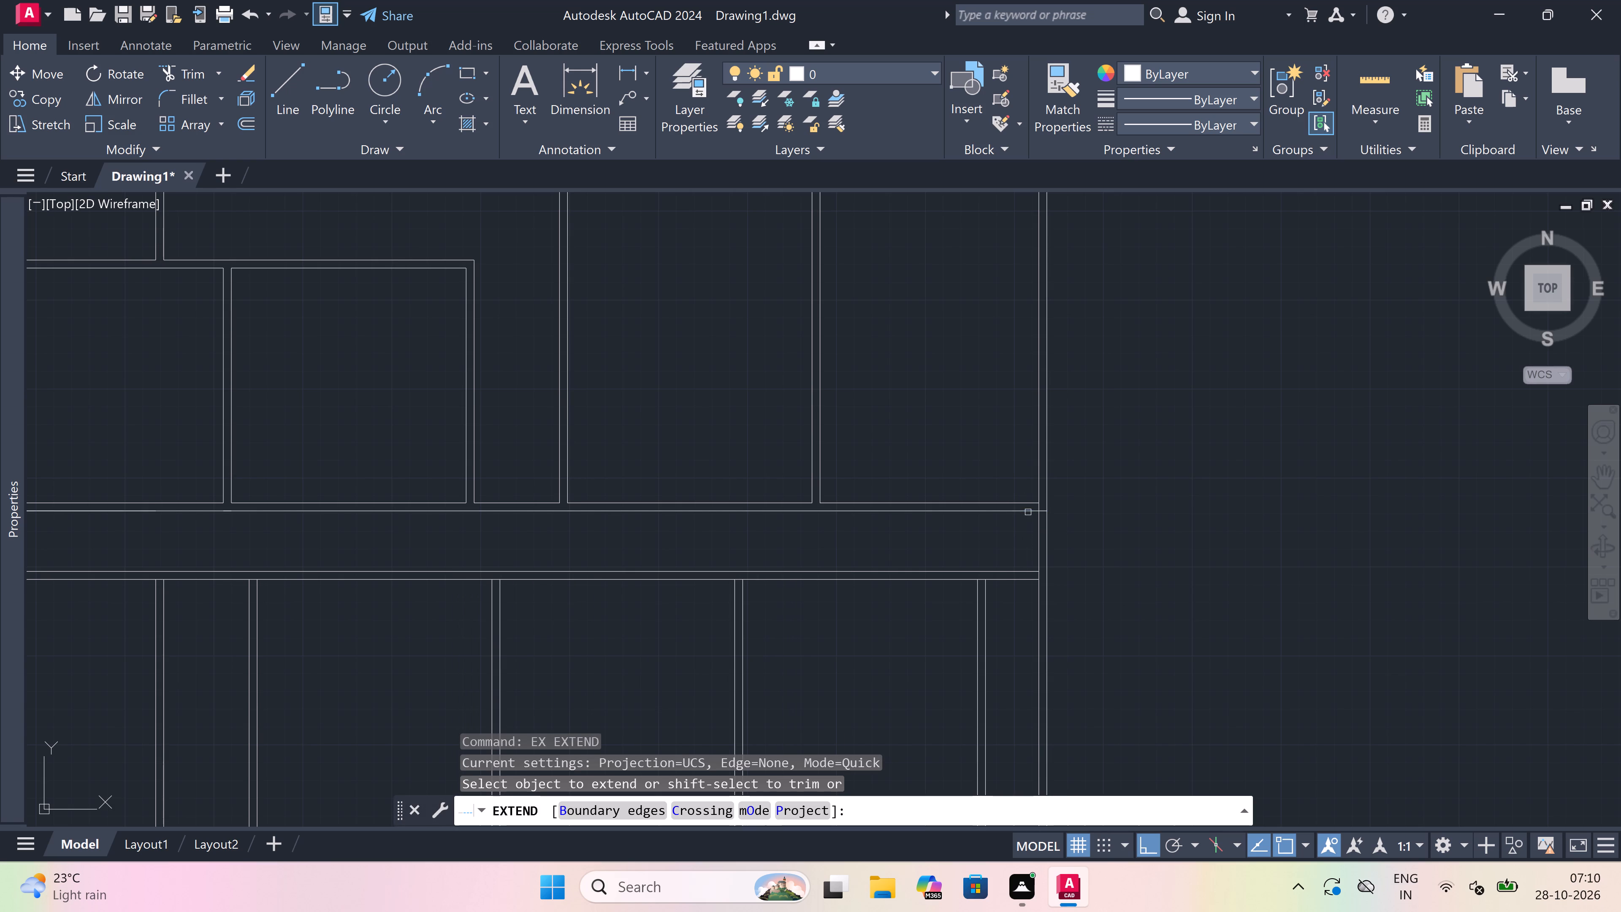
pyautogui.click(986, 587)
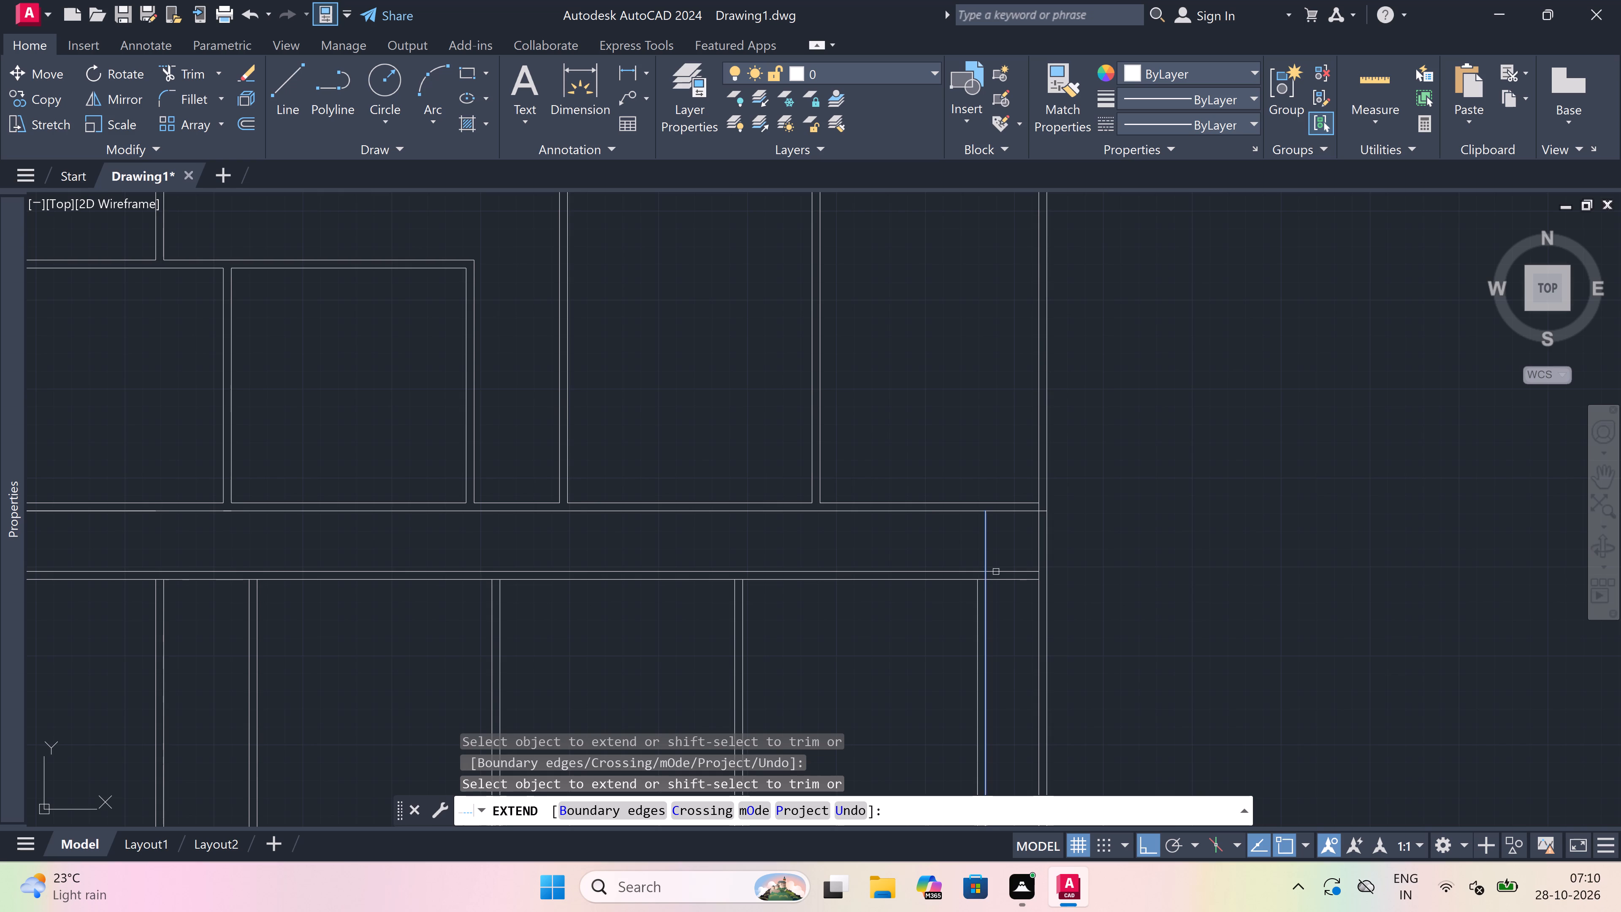
pyautogui.press('Escape')
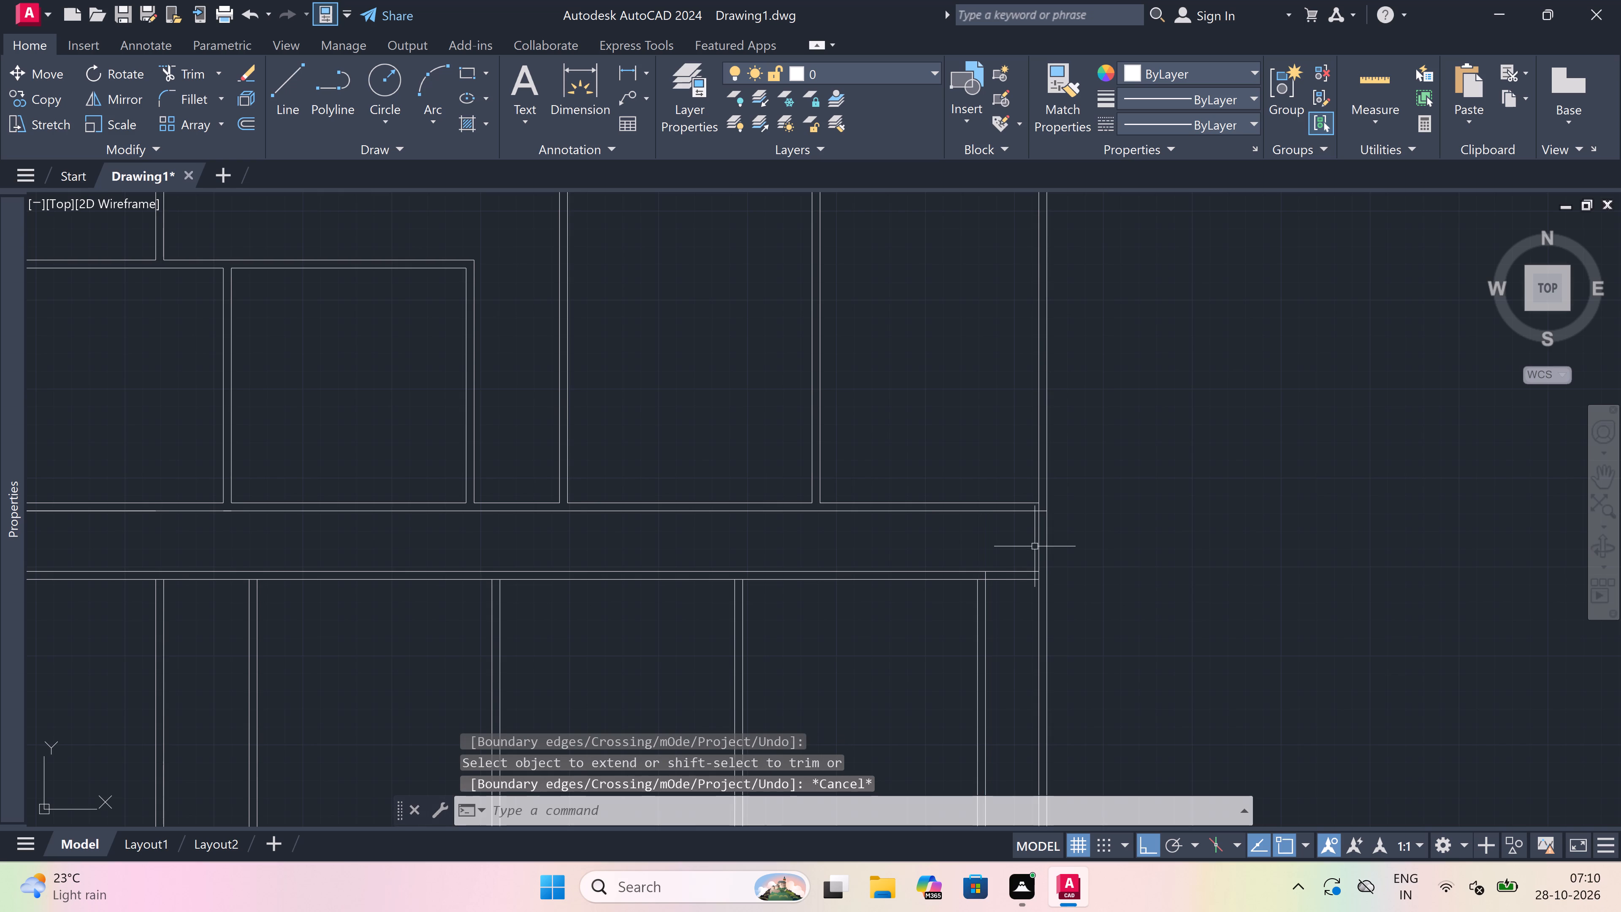
# Trim away the lower section's top wall lines beyond the fifth partition and the right outer wall lines below the upper section.
pyautogui.write('tr')
pyautogui.press('space')
pyautogui.click(1021, 543)
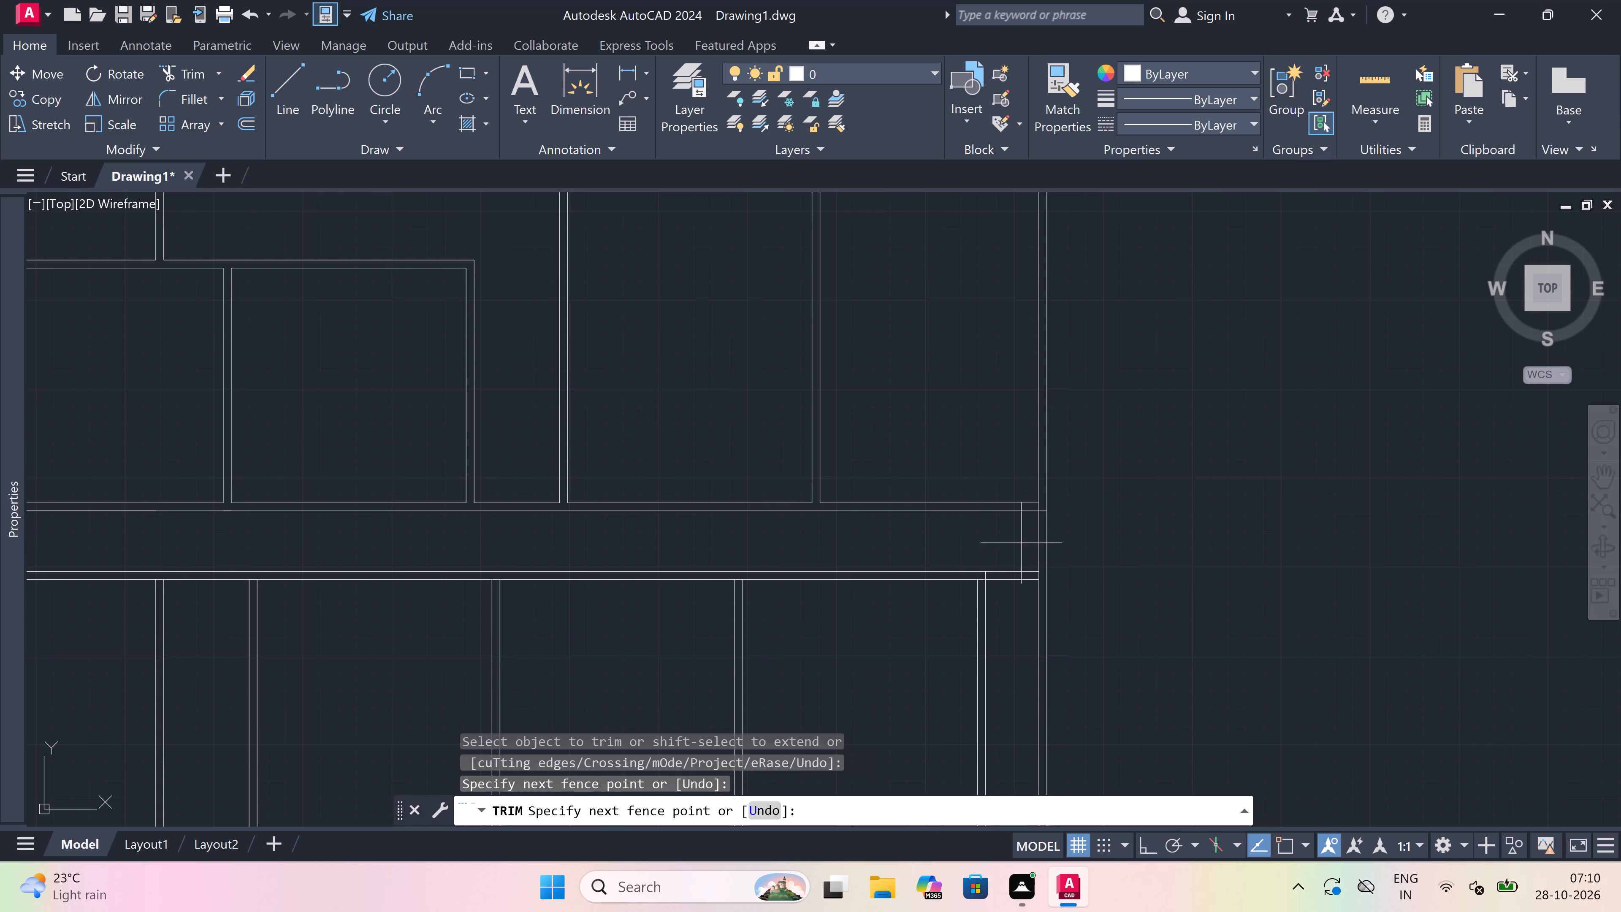
pyautogui.click(1031, 617)
pyautogui.click(1035, 573)
pyautogui.click(1102, 547)
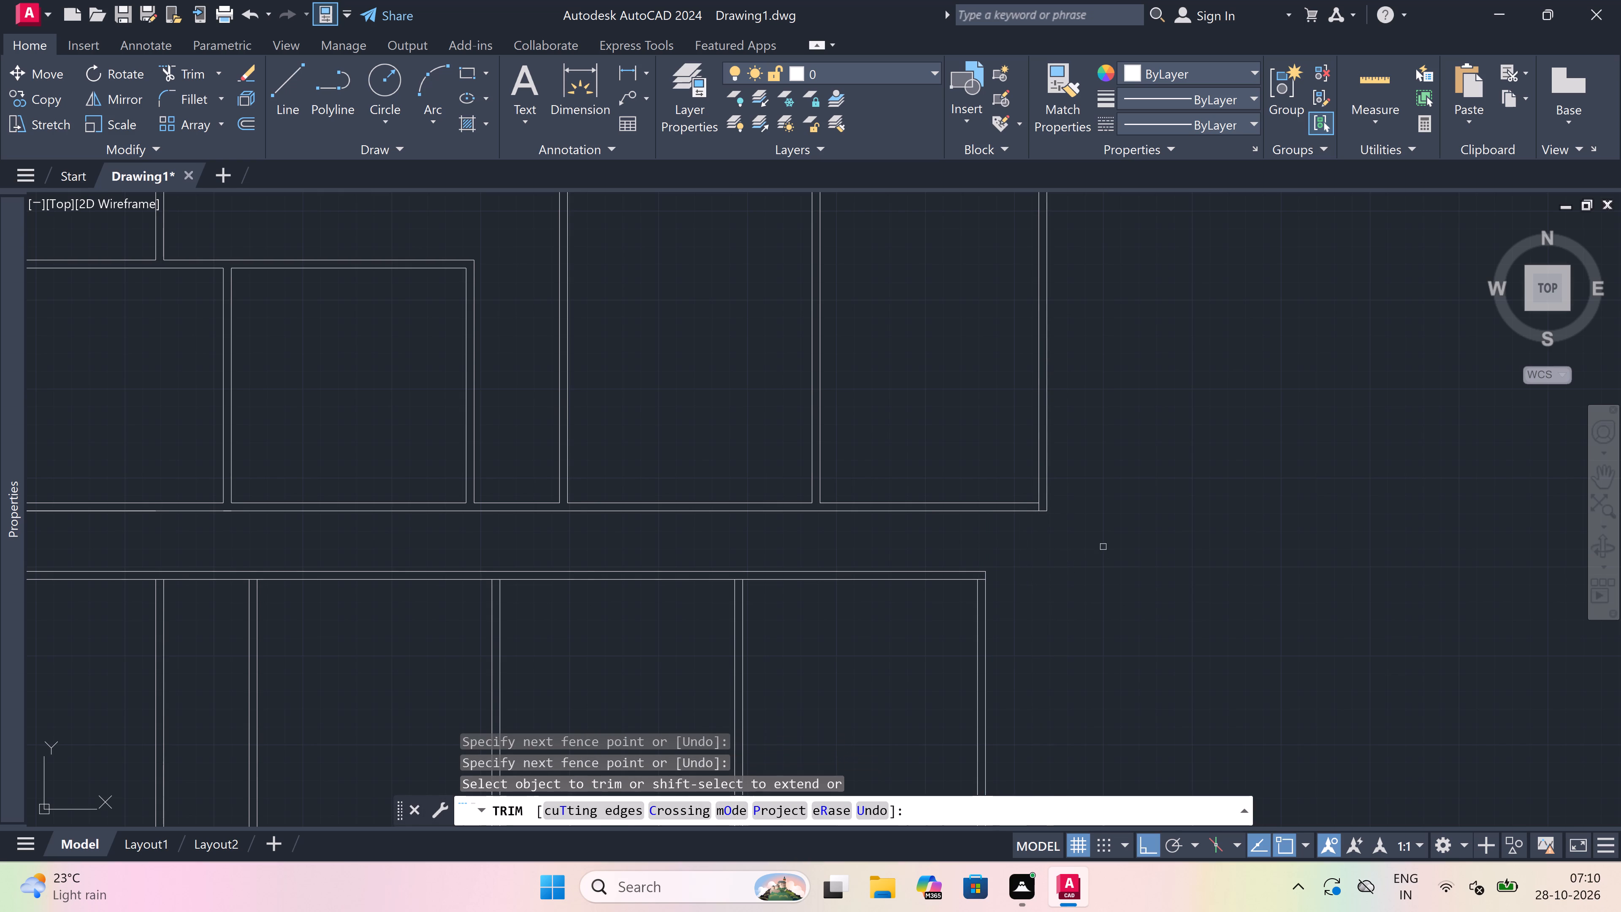
# Trim the overlapping inner wall lines at the upper section's bottom-right corner and the lower section's top-right corner.
pyautogui.scroll(2, 1045, 503)
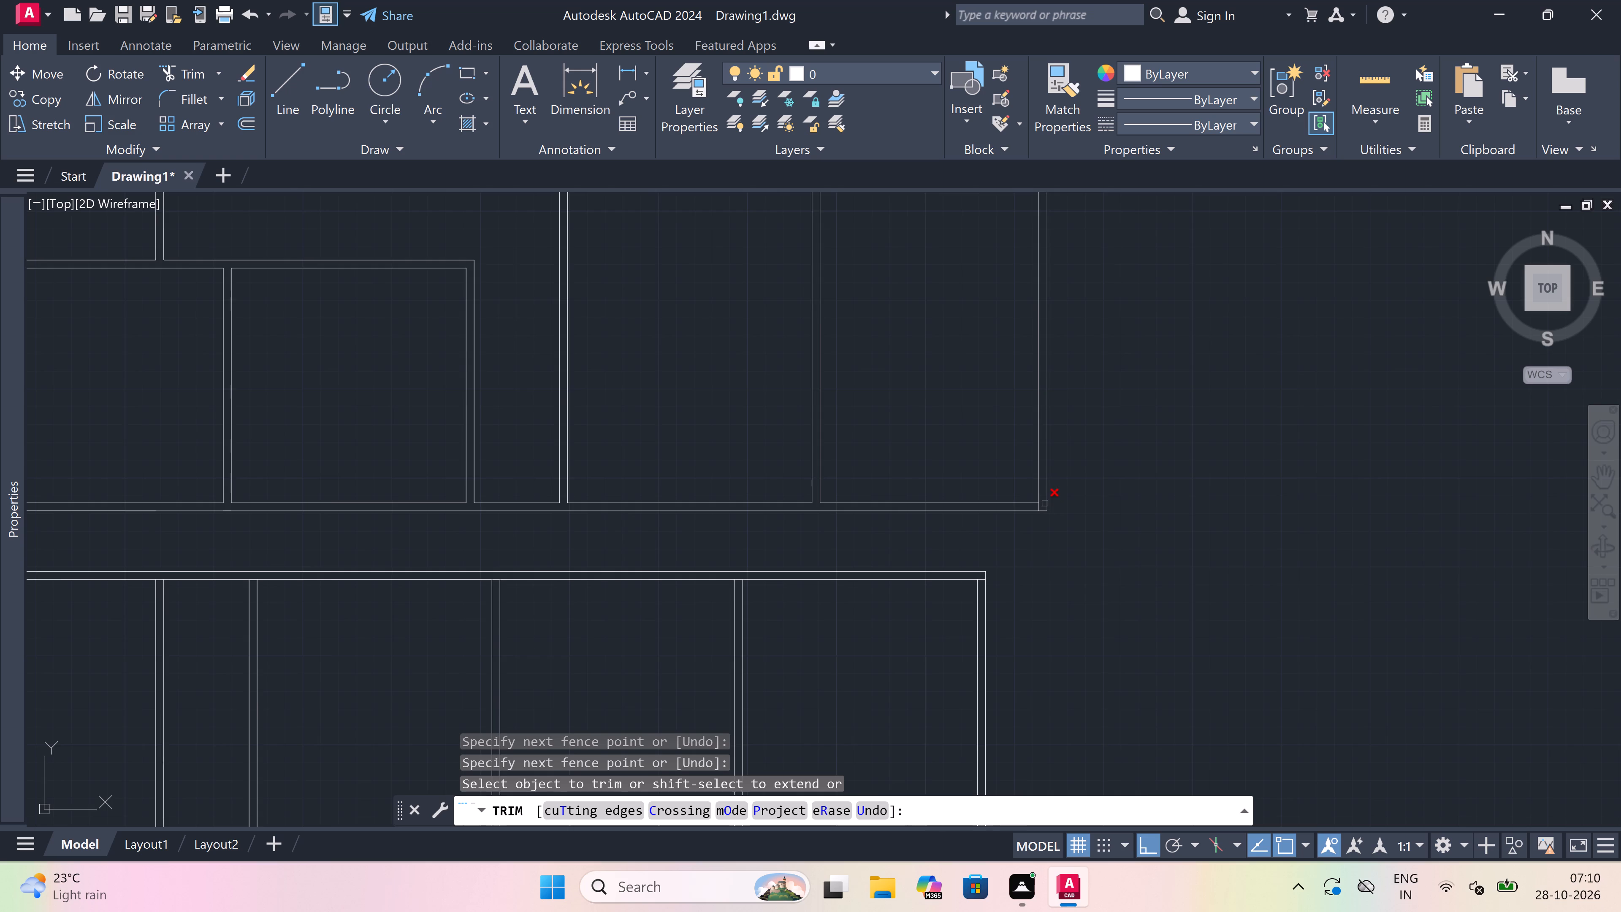
pyautogui.scroll(2, 1038, 505)
pyautogui.click(1038, 505)
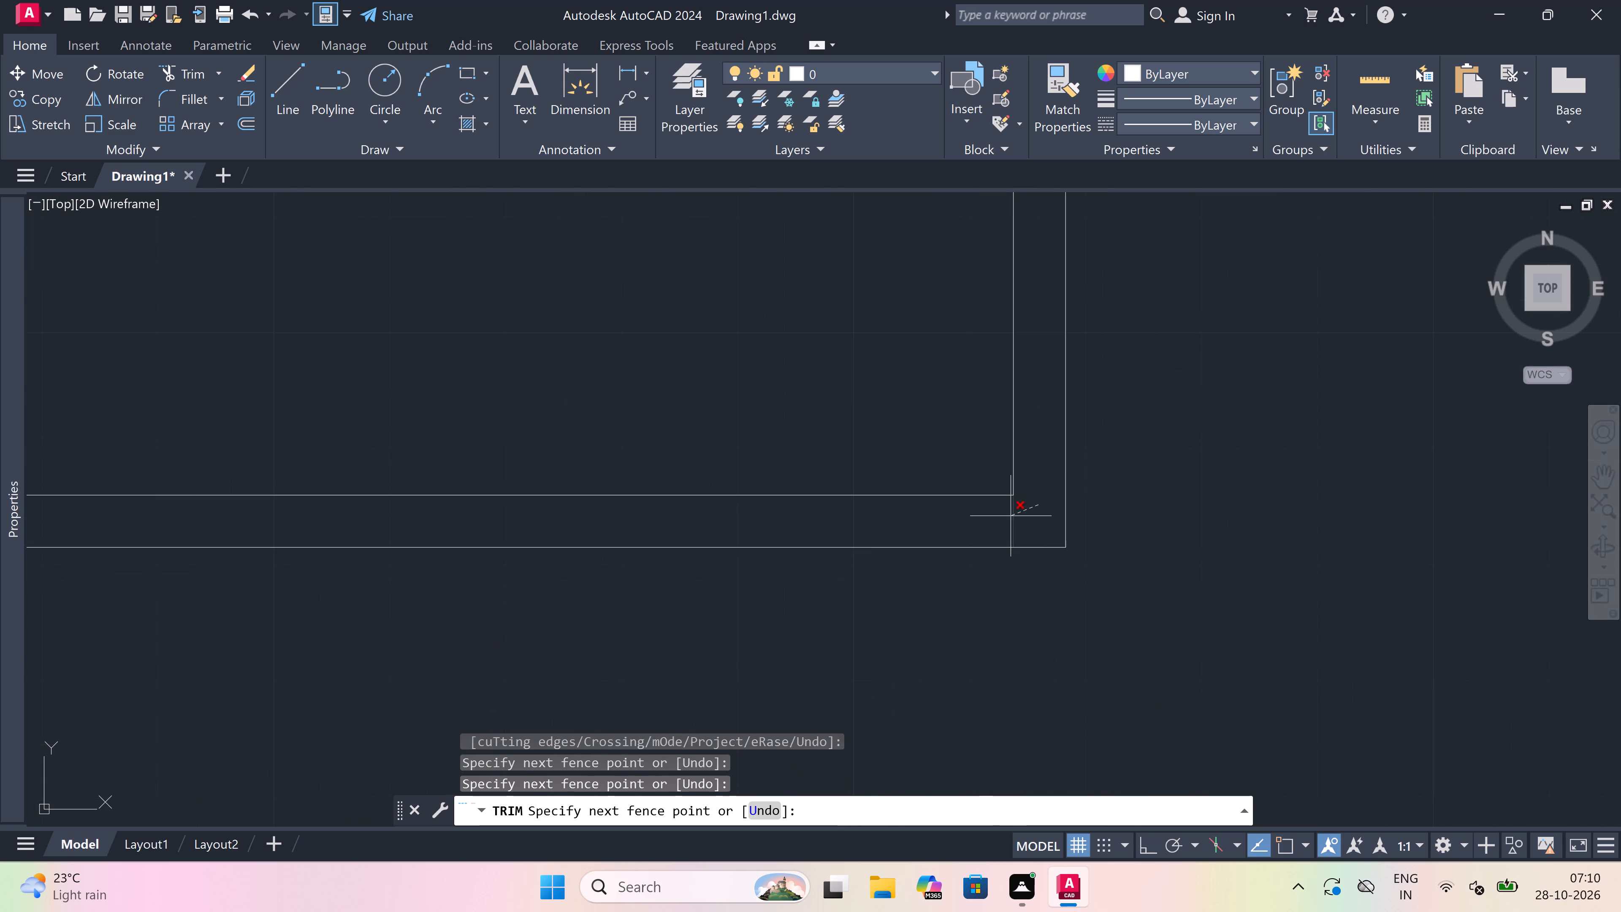
pyautogui.click(1011, 516)
pyautogui.scroll(-3, 1011, 516)
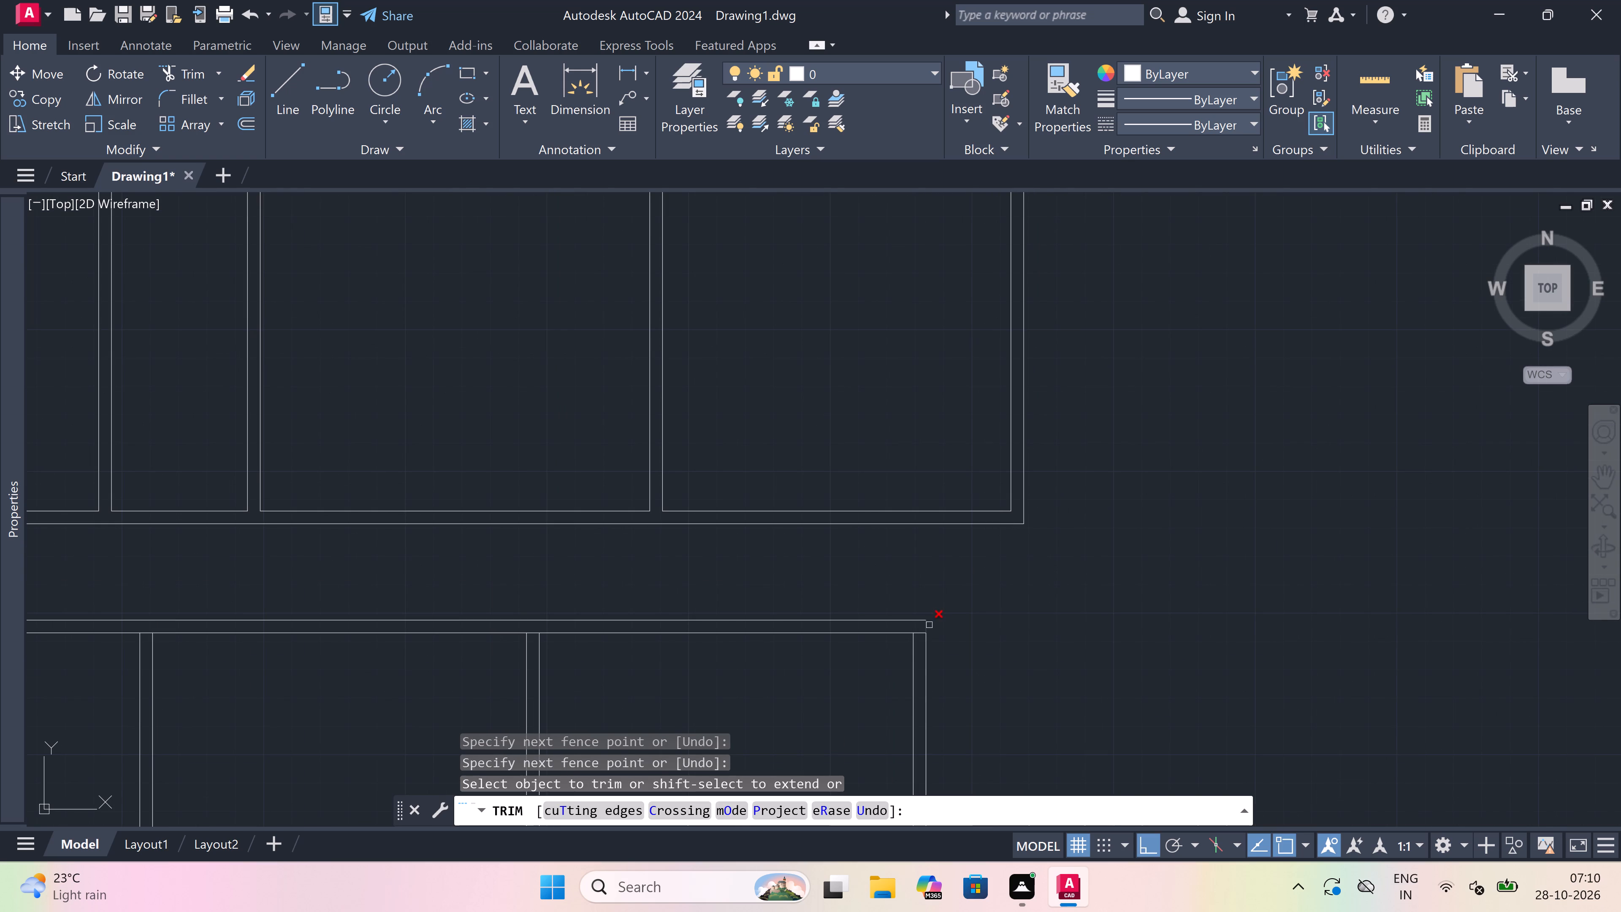
pyautogui.scroll(3, 930, 631)
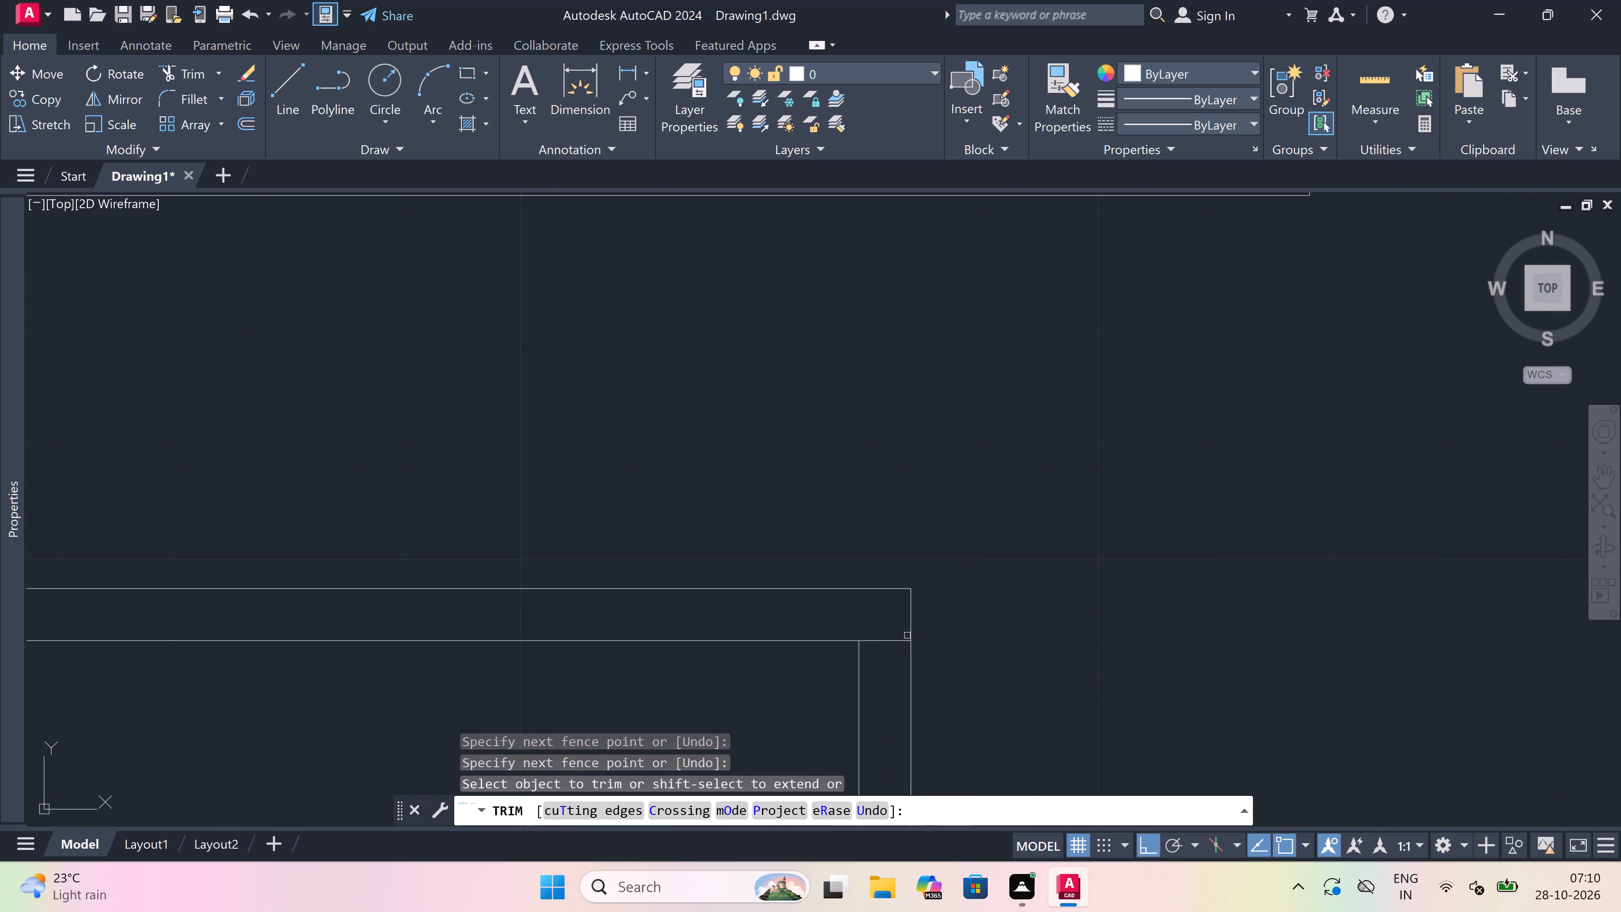
pyautogui.scroll(1, 888, 646)
pyautogui.click(888, 645)
pyautogui.click(890, 621)
# Trim the lower section's top inner wall line between the two faces of the fourth partition.
pyautogui.scroll(-4, 890, 621)
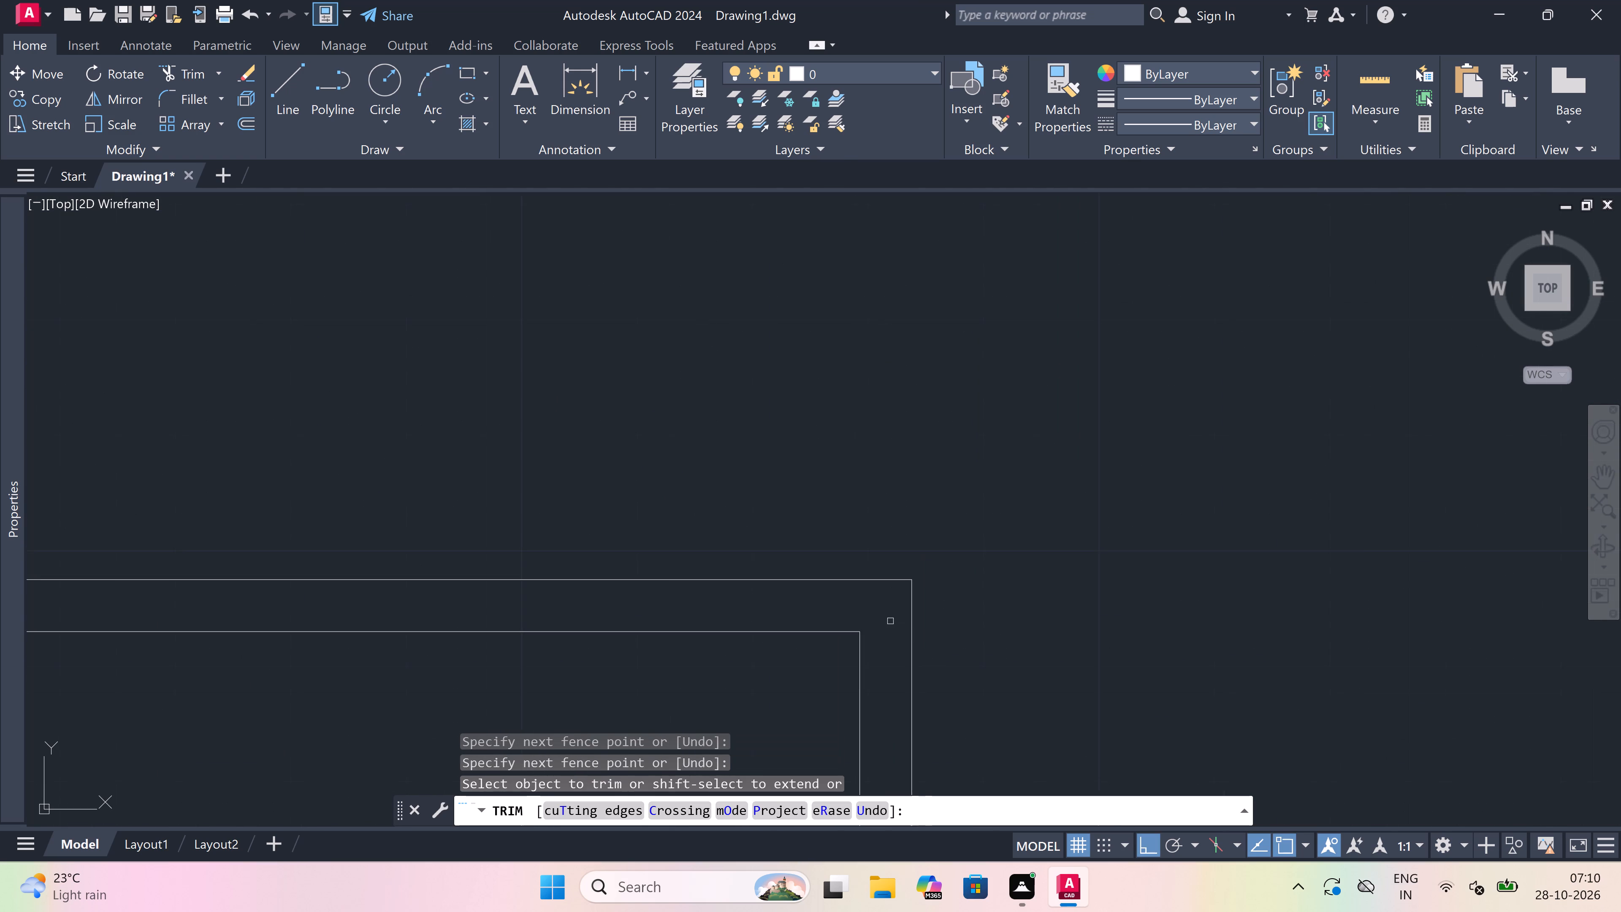
pyautogui.scroll(-3, 890, 621)
pyautogui.scroll(2, 800, 620)
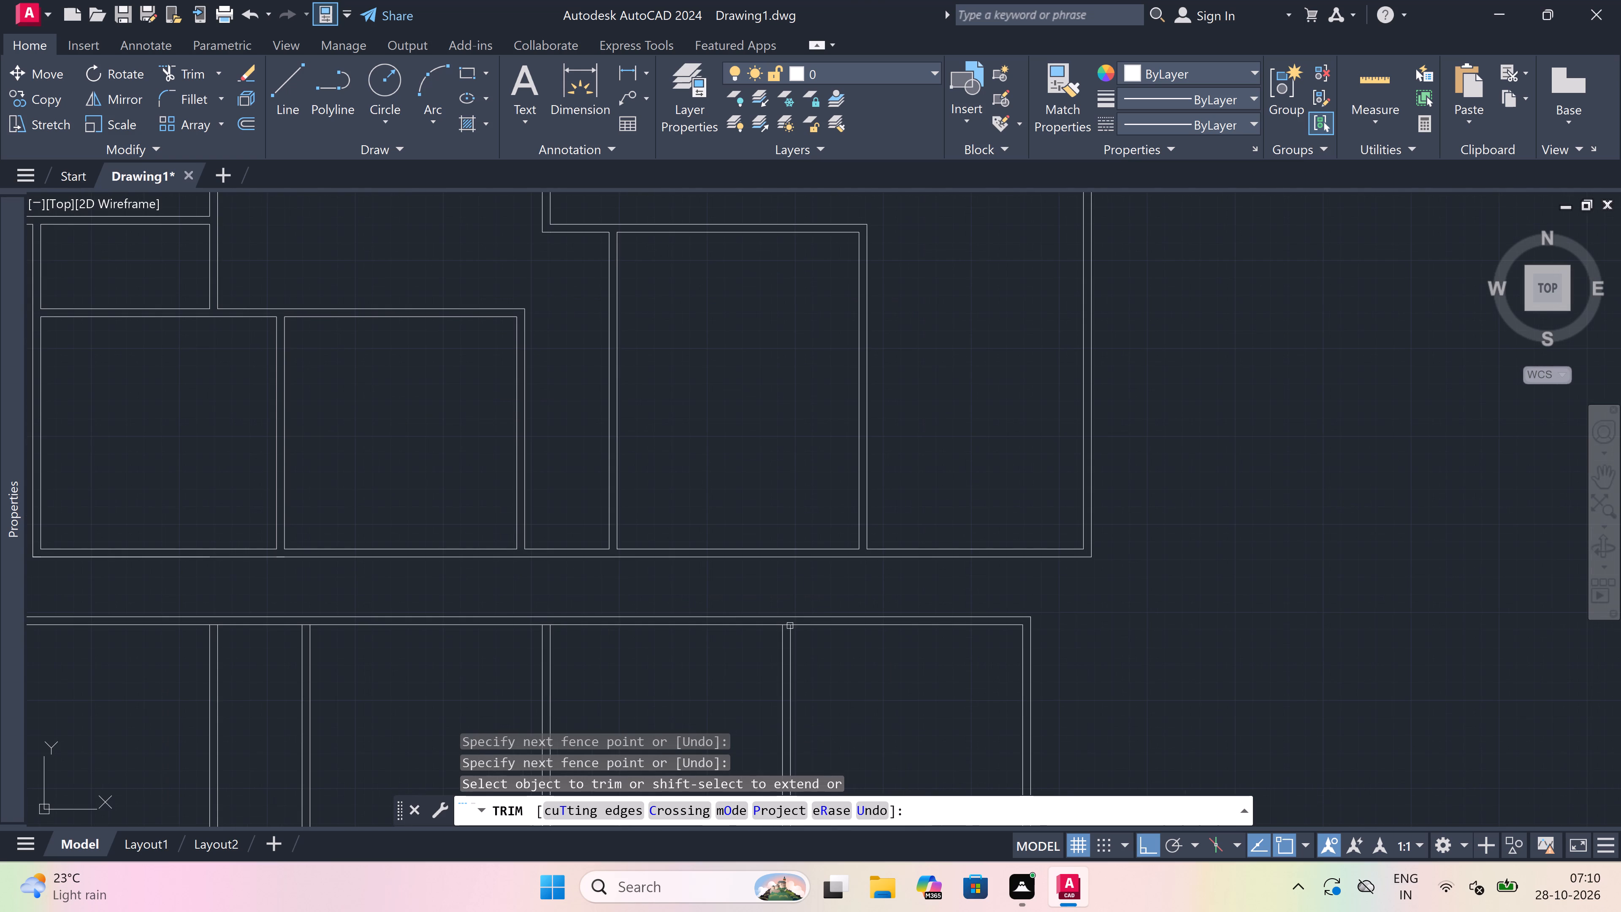
pyautogui.scroll(5, 782, 621)
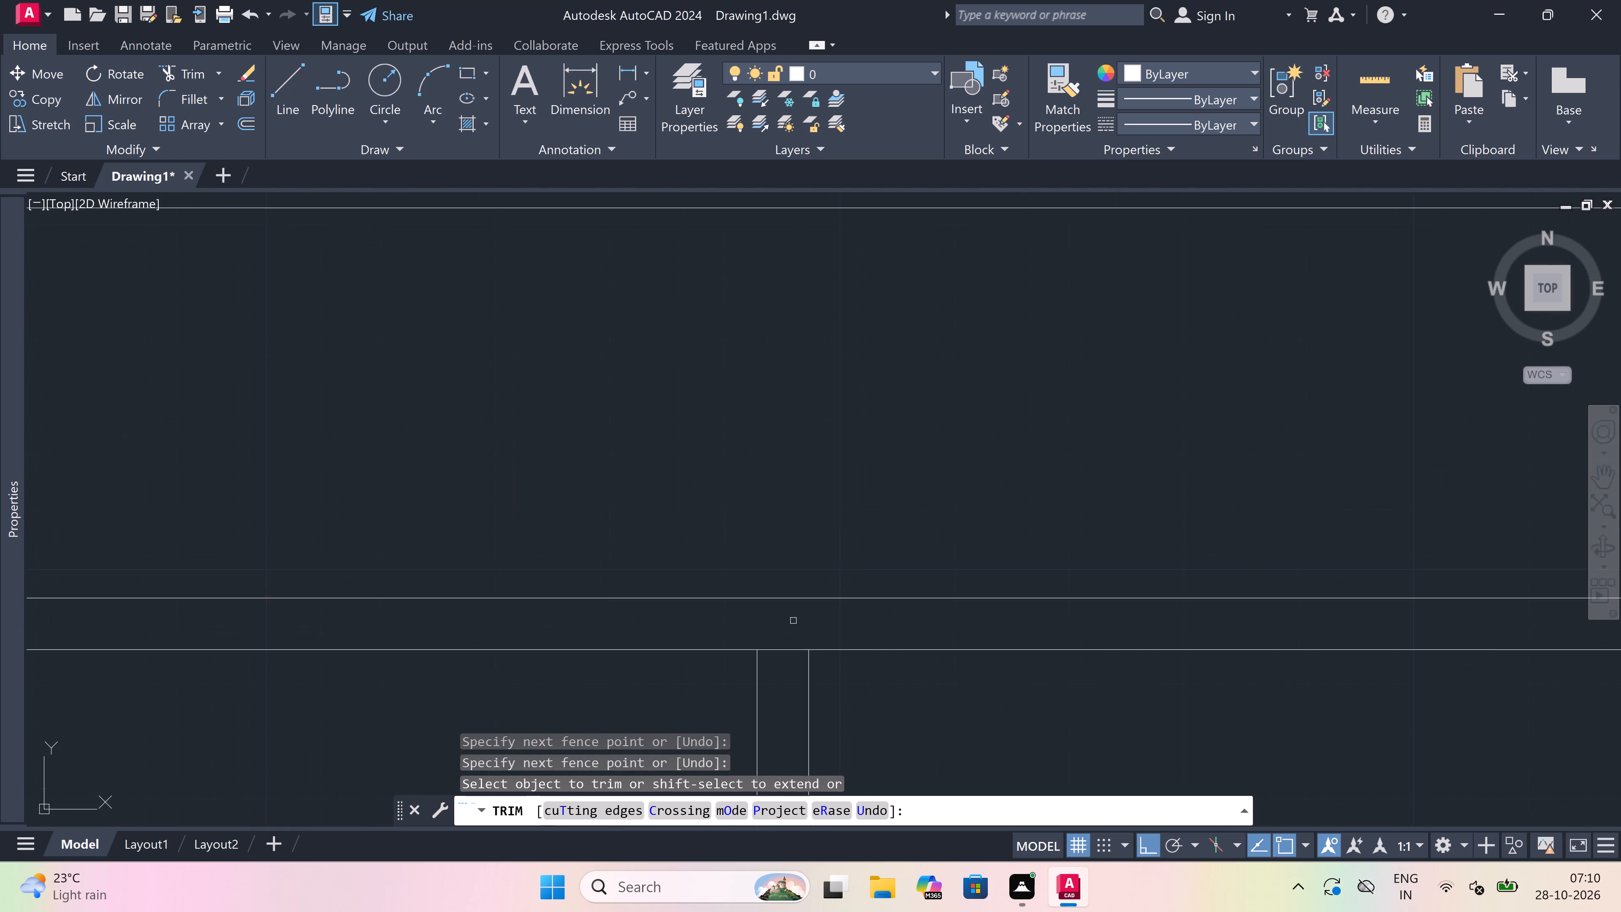
pyautogui.click(785, 658)
pyautogui.moveTo(783, 691); pyautogui.dragTo(785, 677)
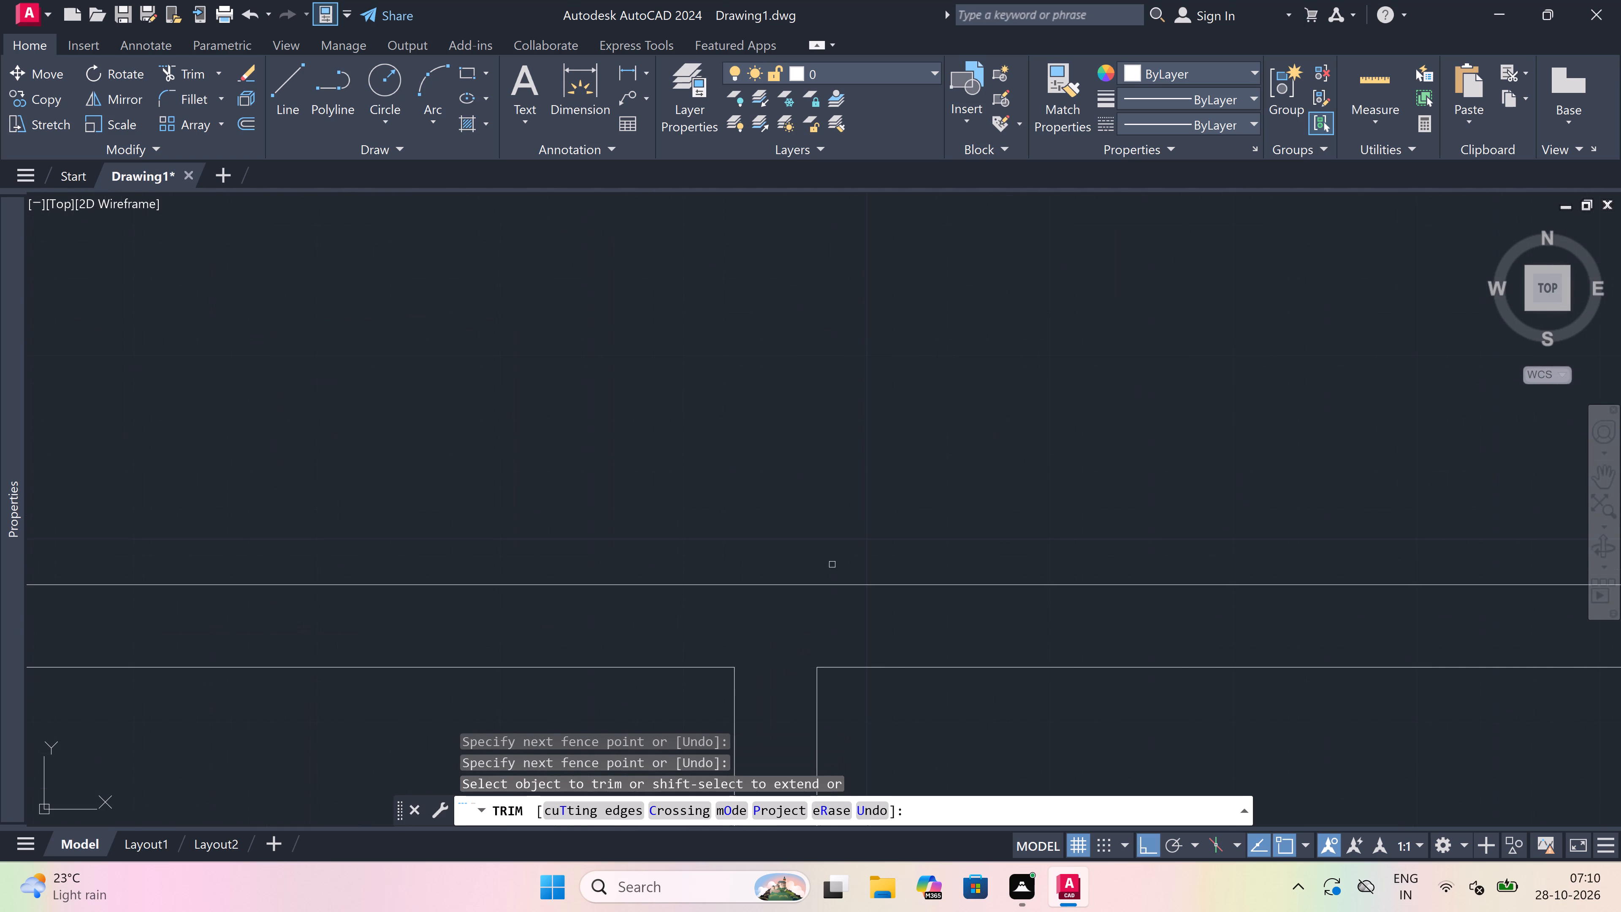
# Trim the lower section's top inner wall line between the faces of the first and second partitions.
pyautogui.scroll(-8, 832, 565)
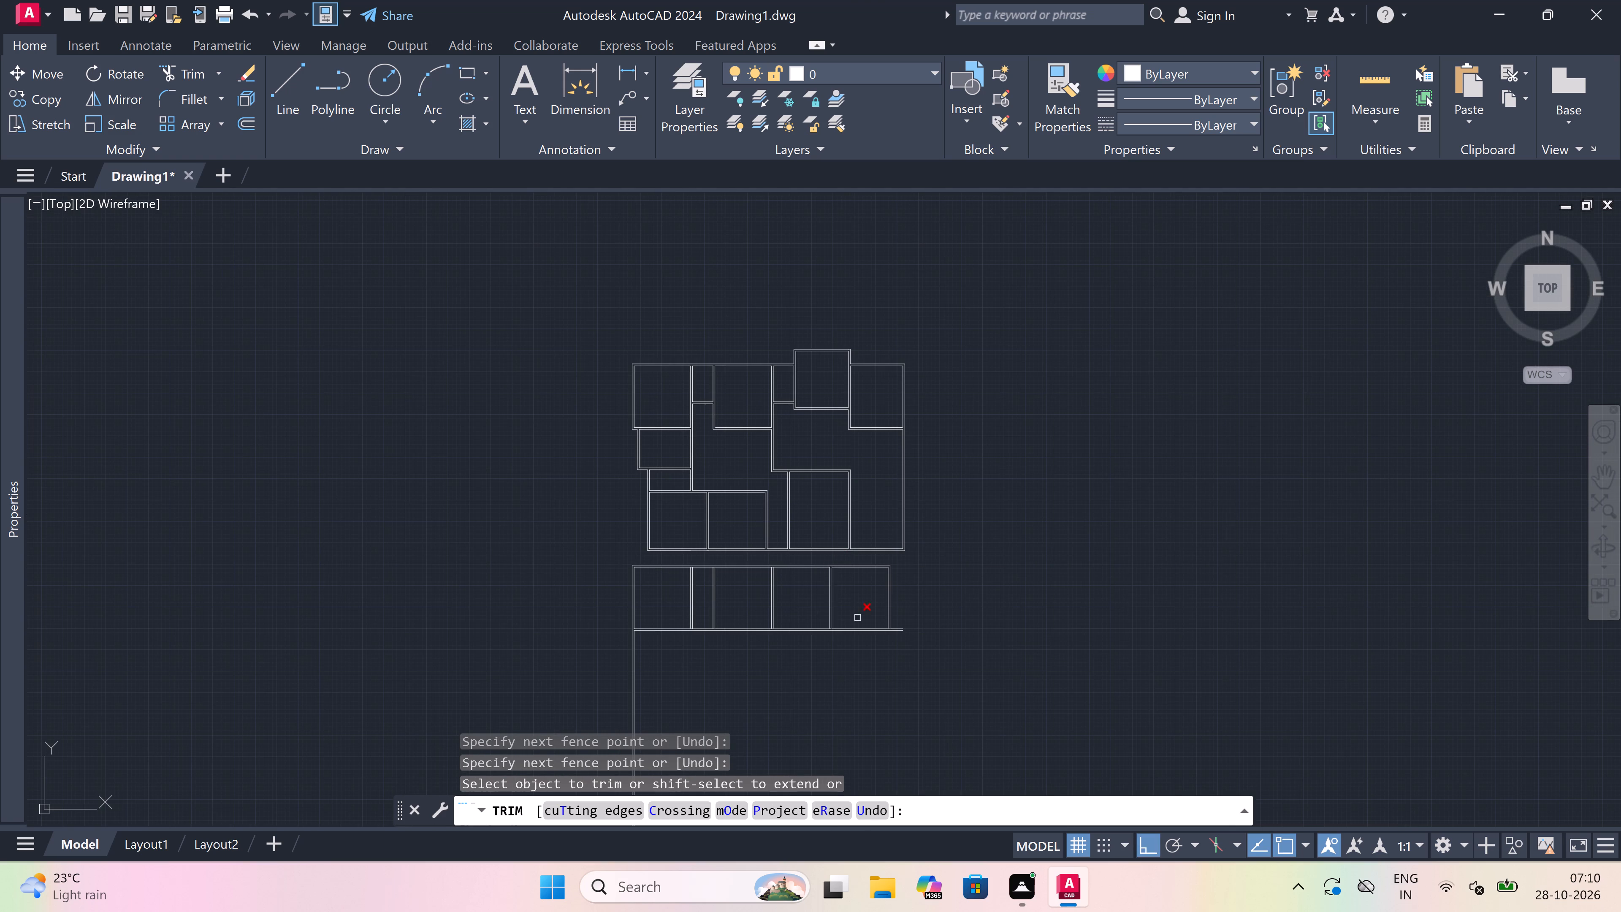
pyautogui.scroll(2, 890, 613)
pyautogui.scroll(-1, 697, 611)
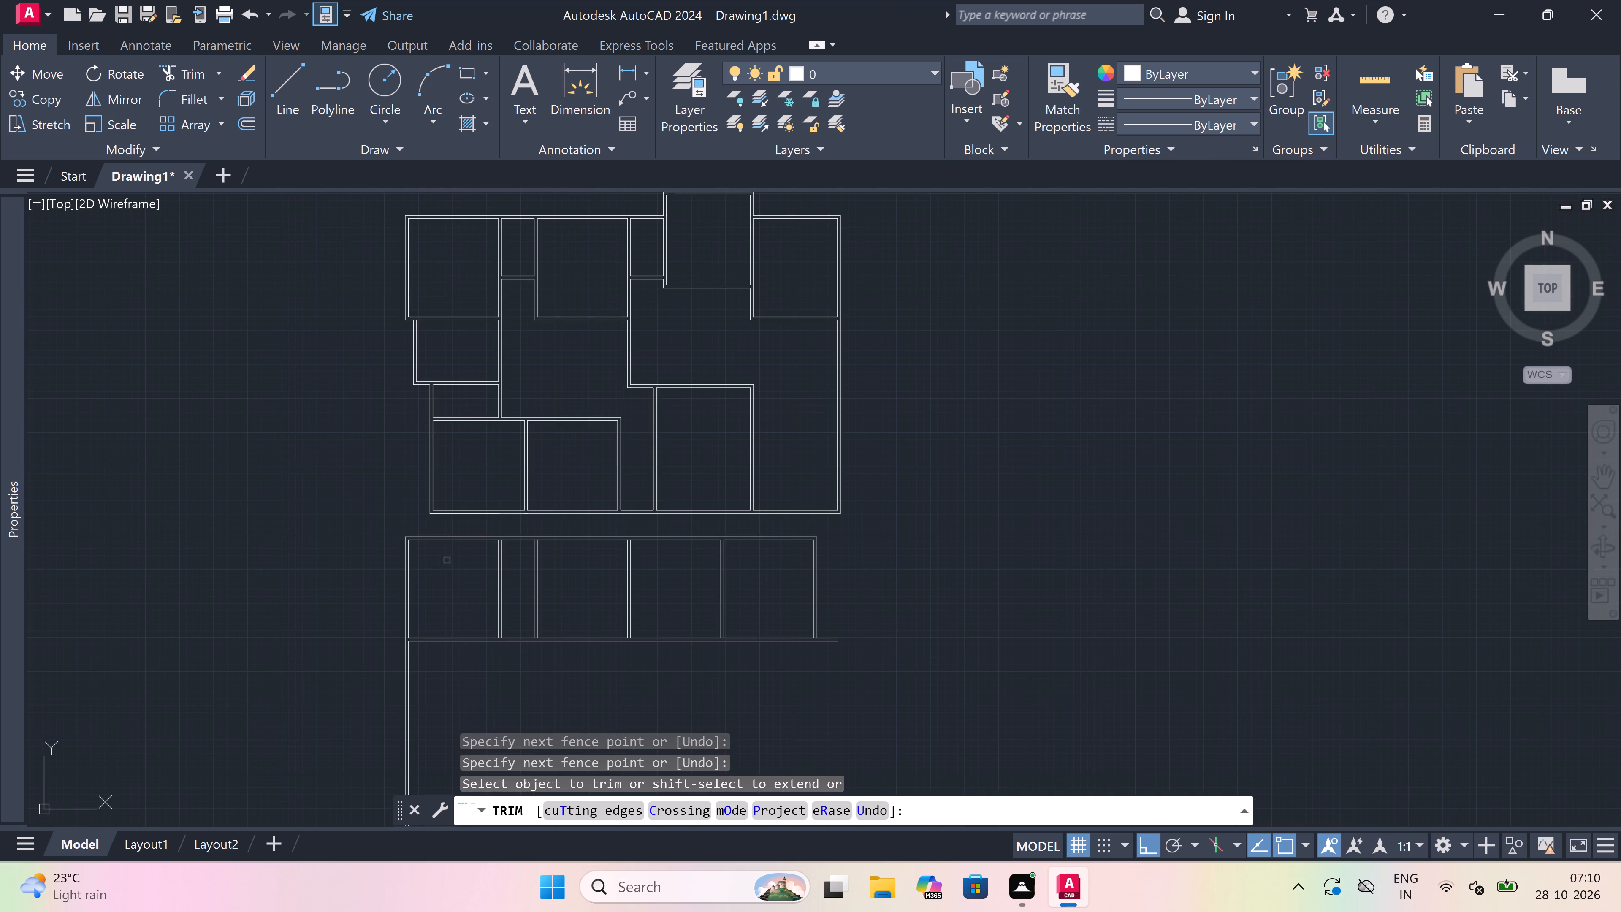
pyautogui.scroll(2, 508, 532)
pyautogui.scroll(2, 483, 558)
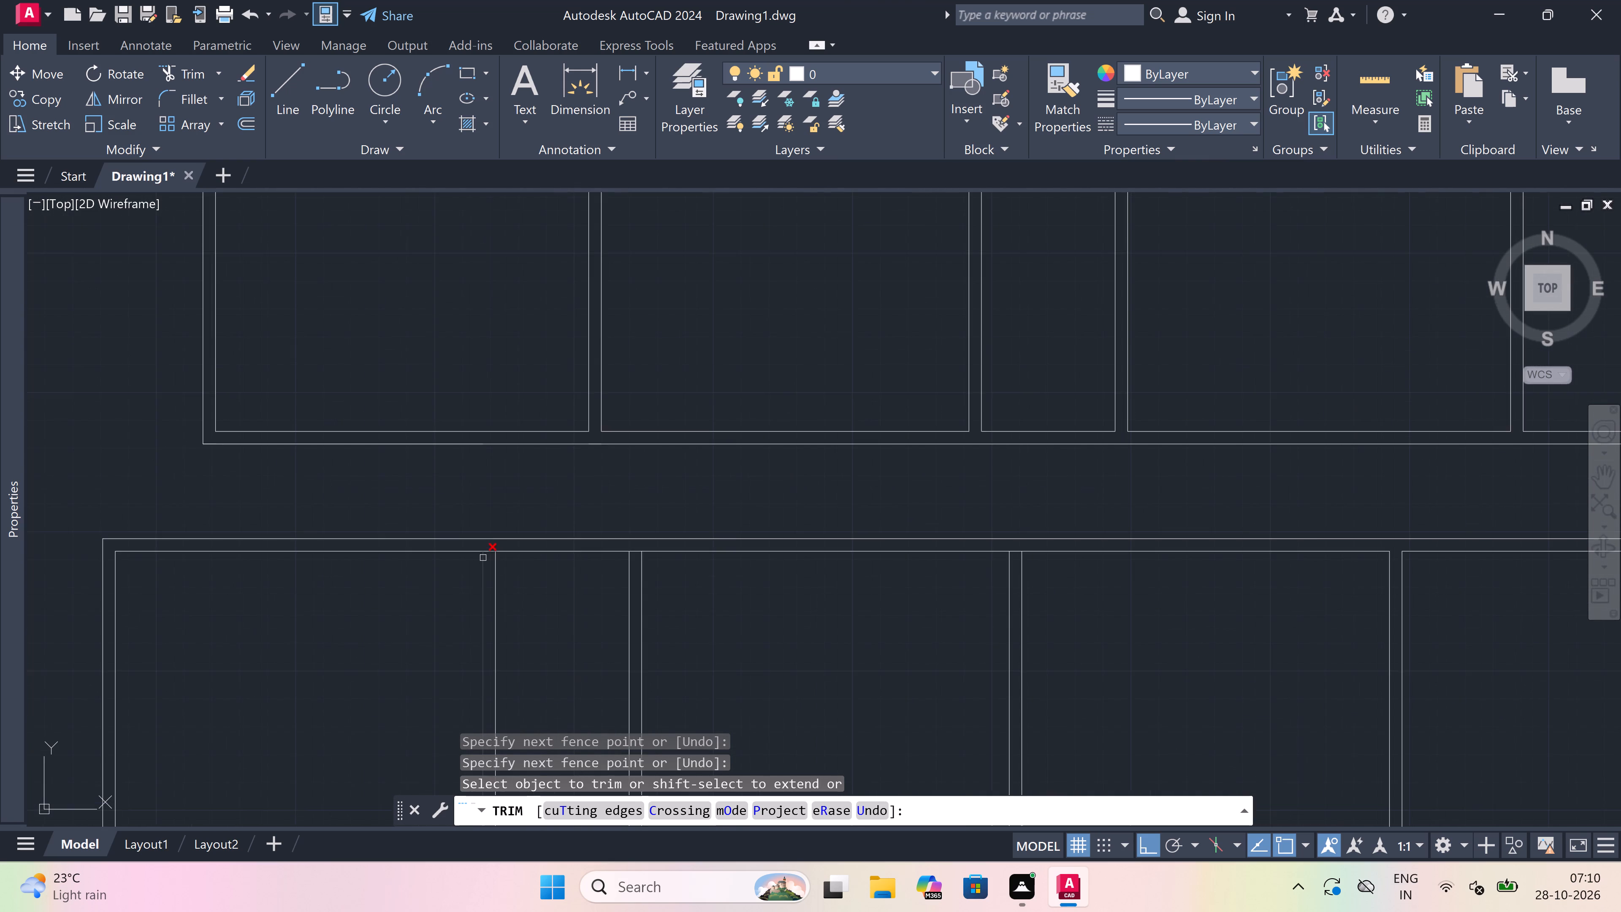
pyautogui.scroll(2, 503, 551)
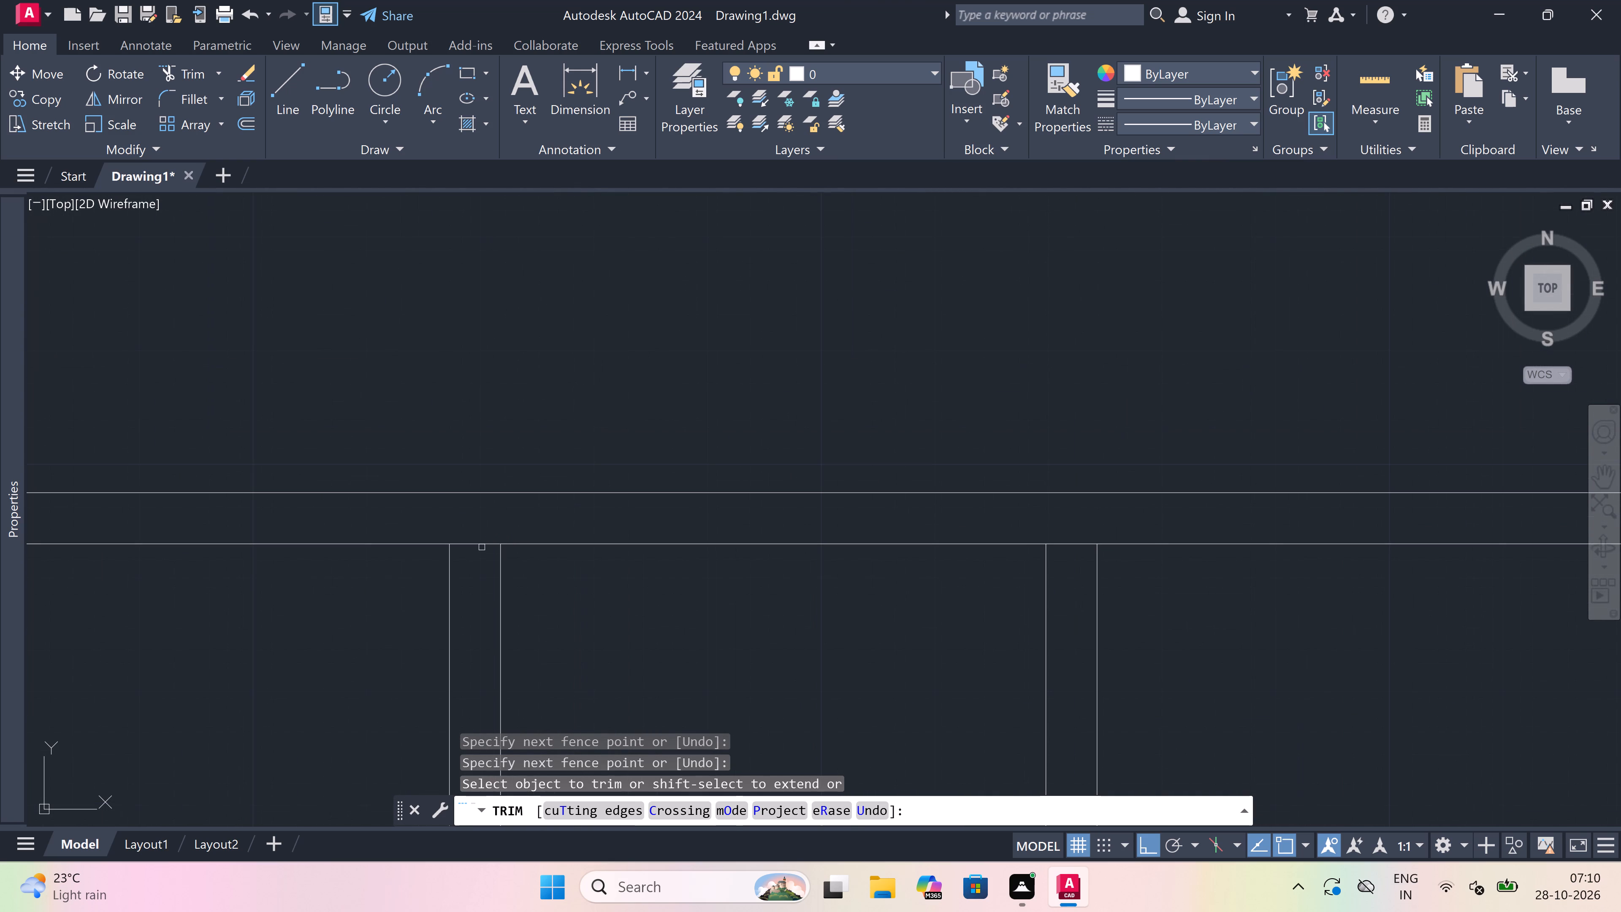
pyautogui.click(482, 543)
pyautogui.scroll(-2, 483, 543)
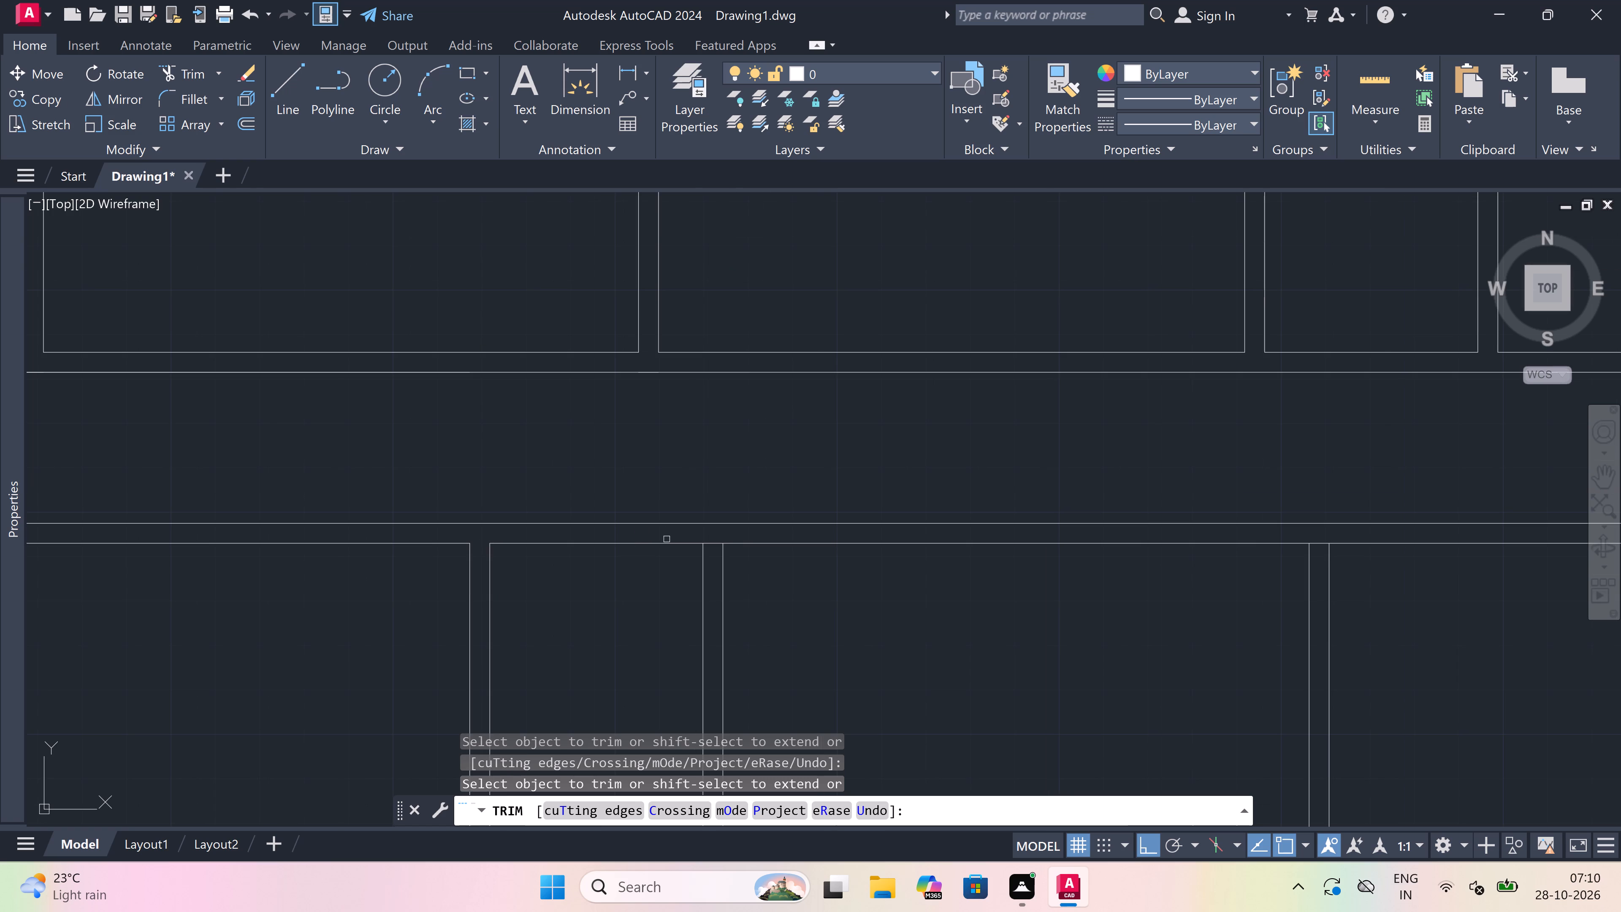
pyautogui.scroll(1, 714, 539)
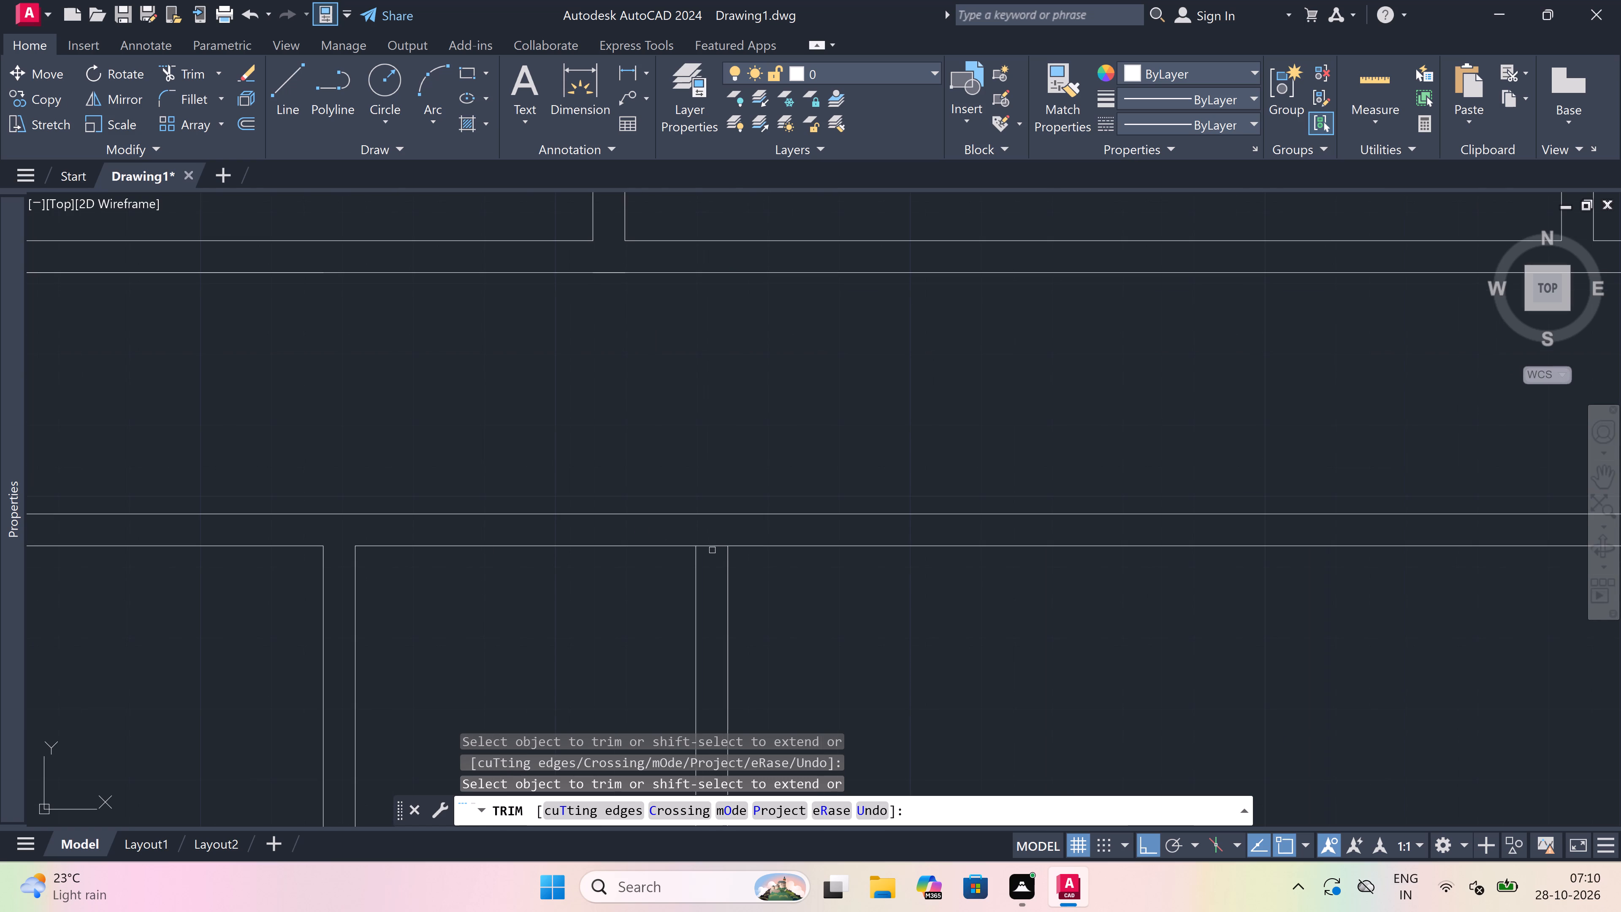
pyautogui.click(714, 546)
# Trim the lower section's top inner wall line between the two faces of the third partition.
pyautogui.scroll(-4, 714, 545)
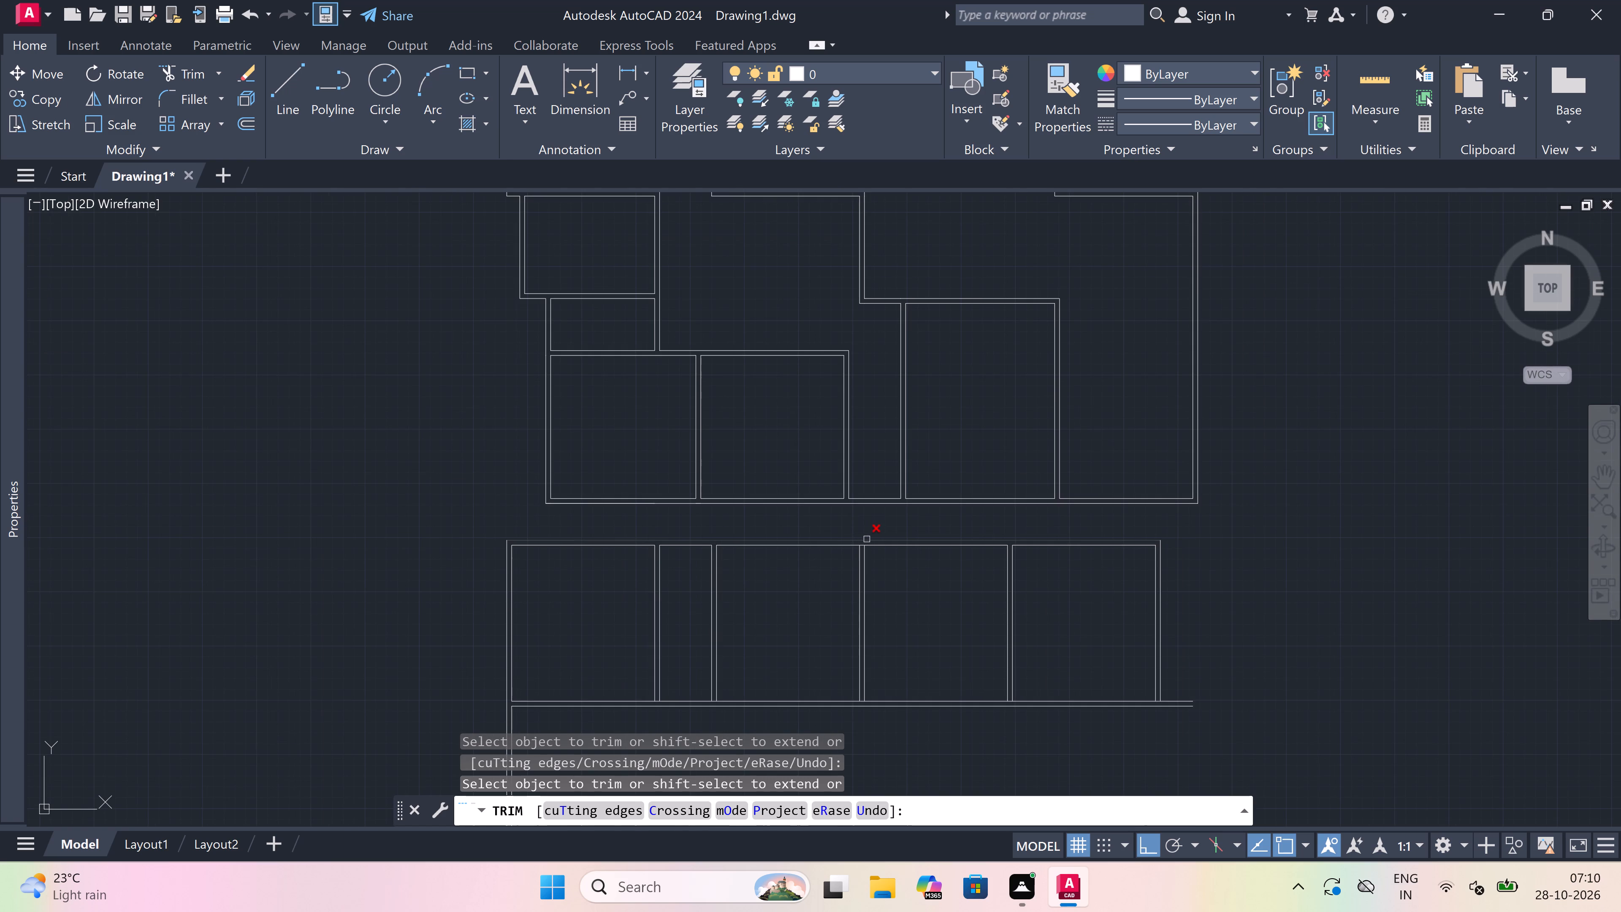
pyautogui.scroll(5, 867, 545)
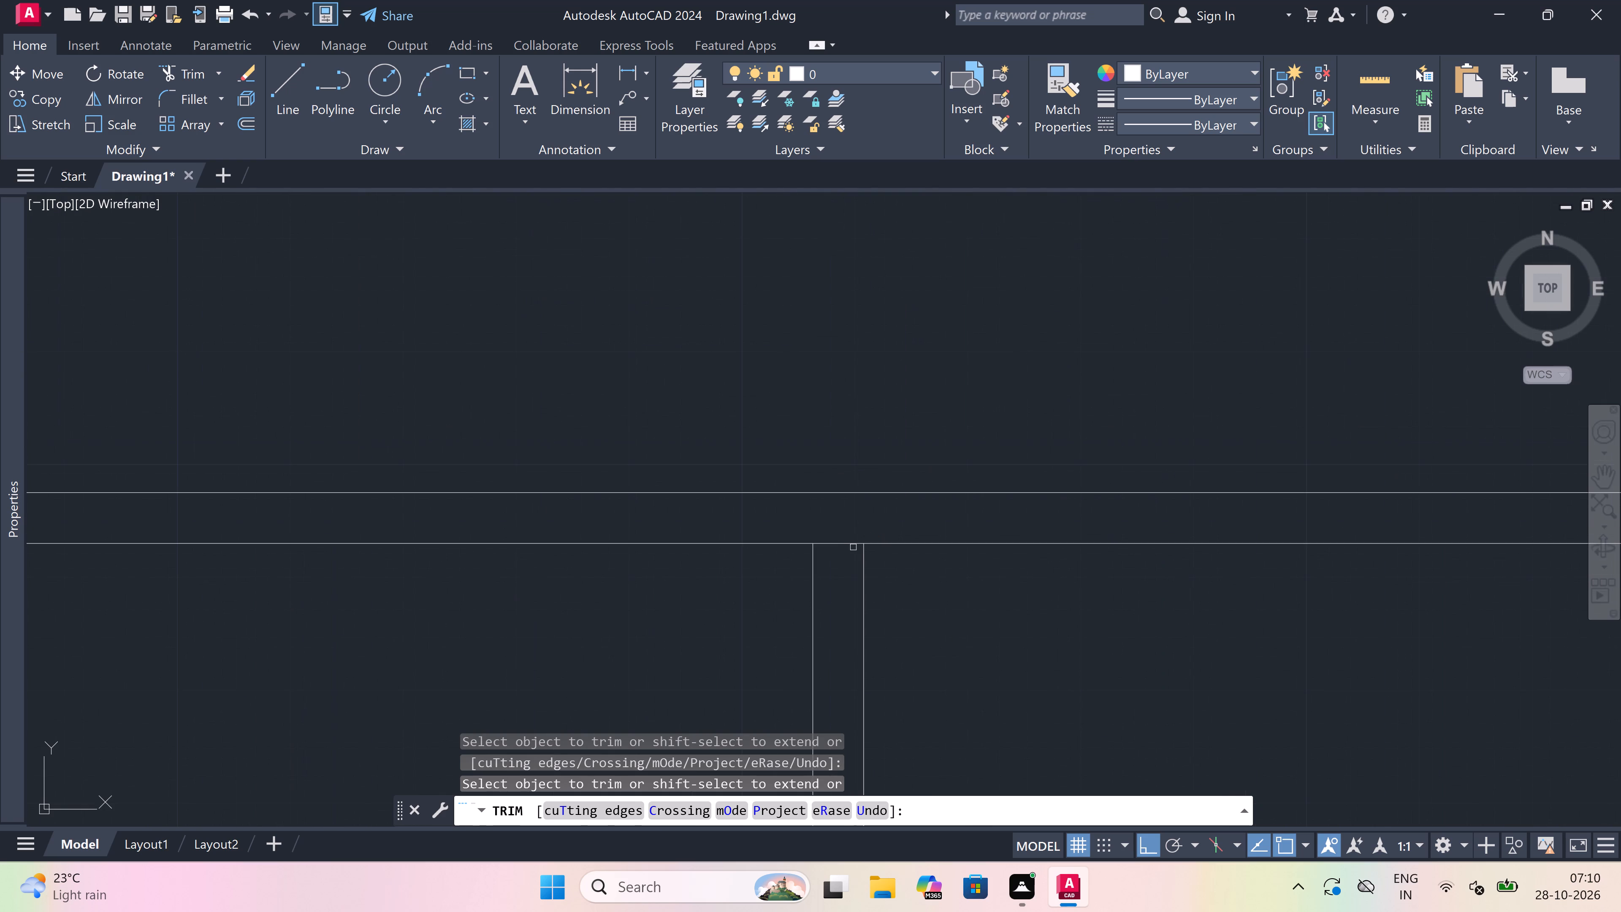
pyautogui.click(842, 545)
pyautogui.scroll(-8, 842, 545)
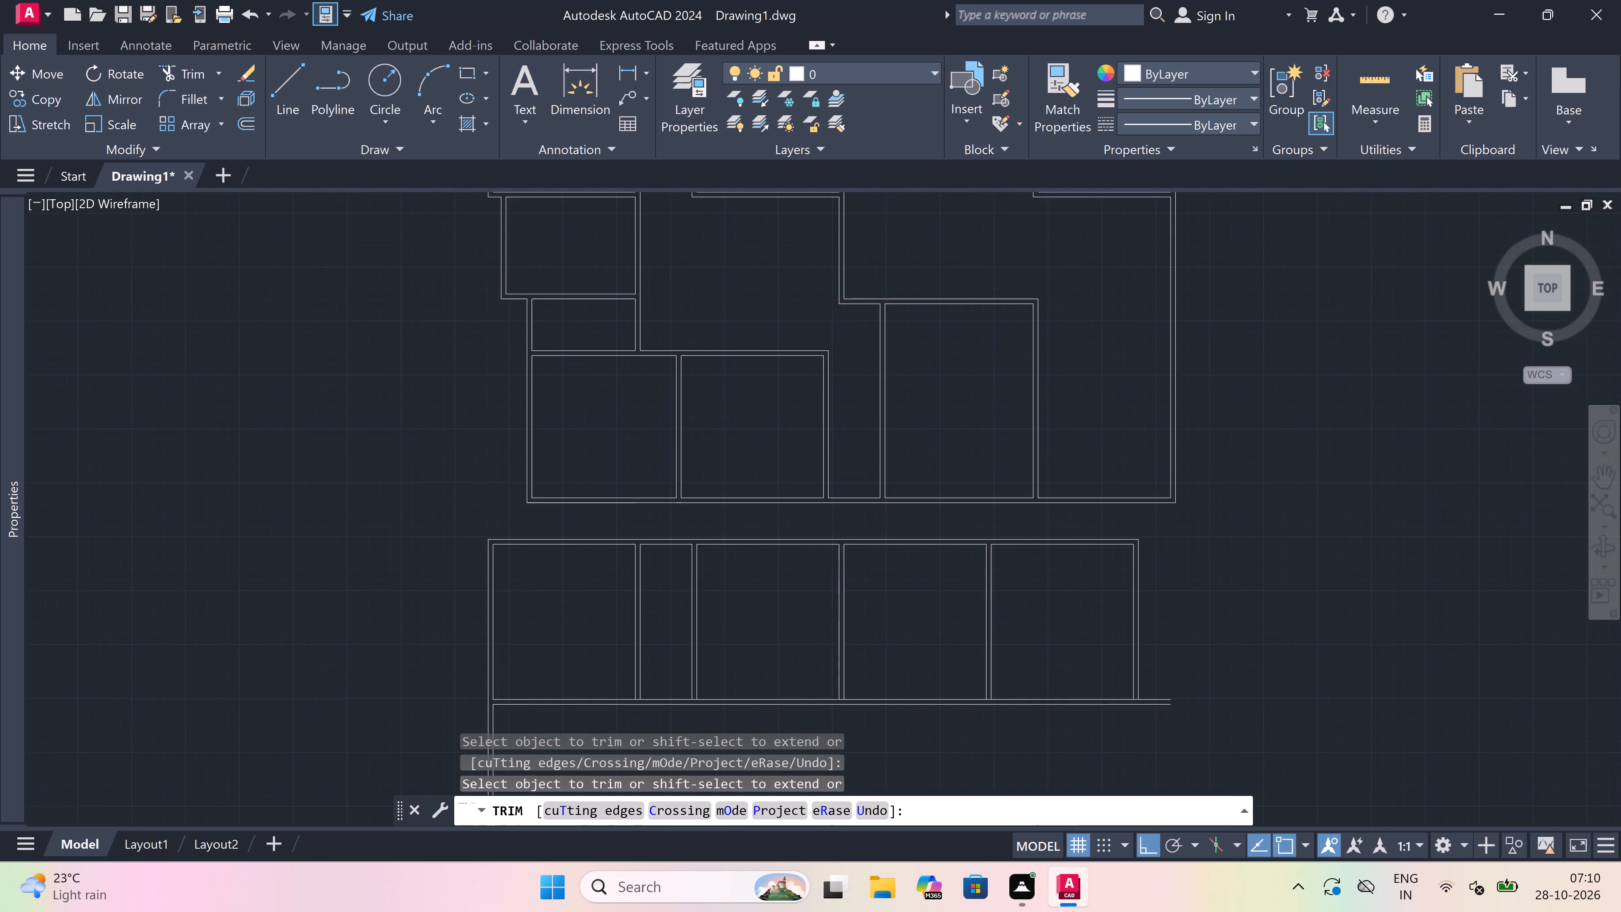
# Extend the face lines of the lower section's four interior partitions to the outer line of its bottom wall.
pyautogui.scroll(2, 837, 560)
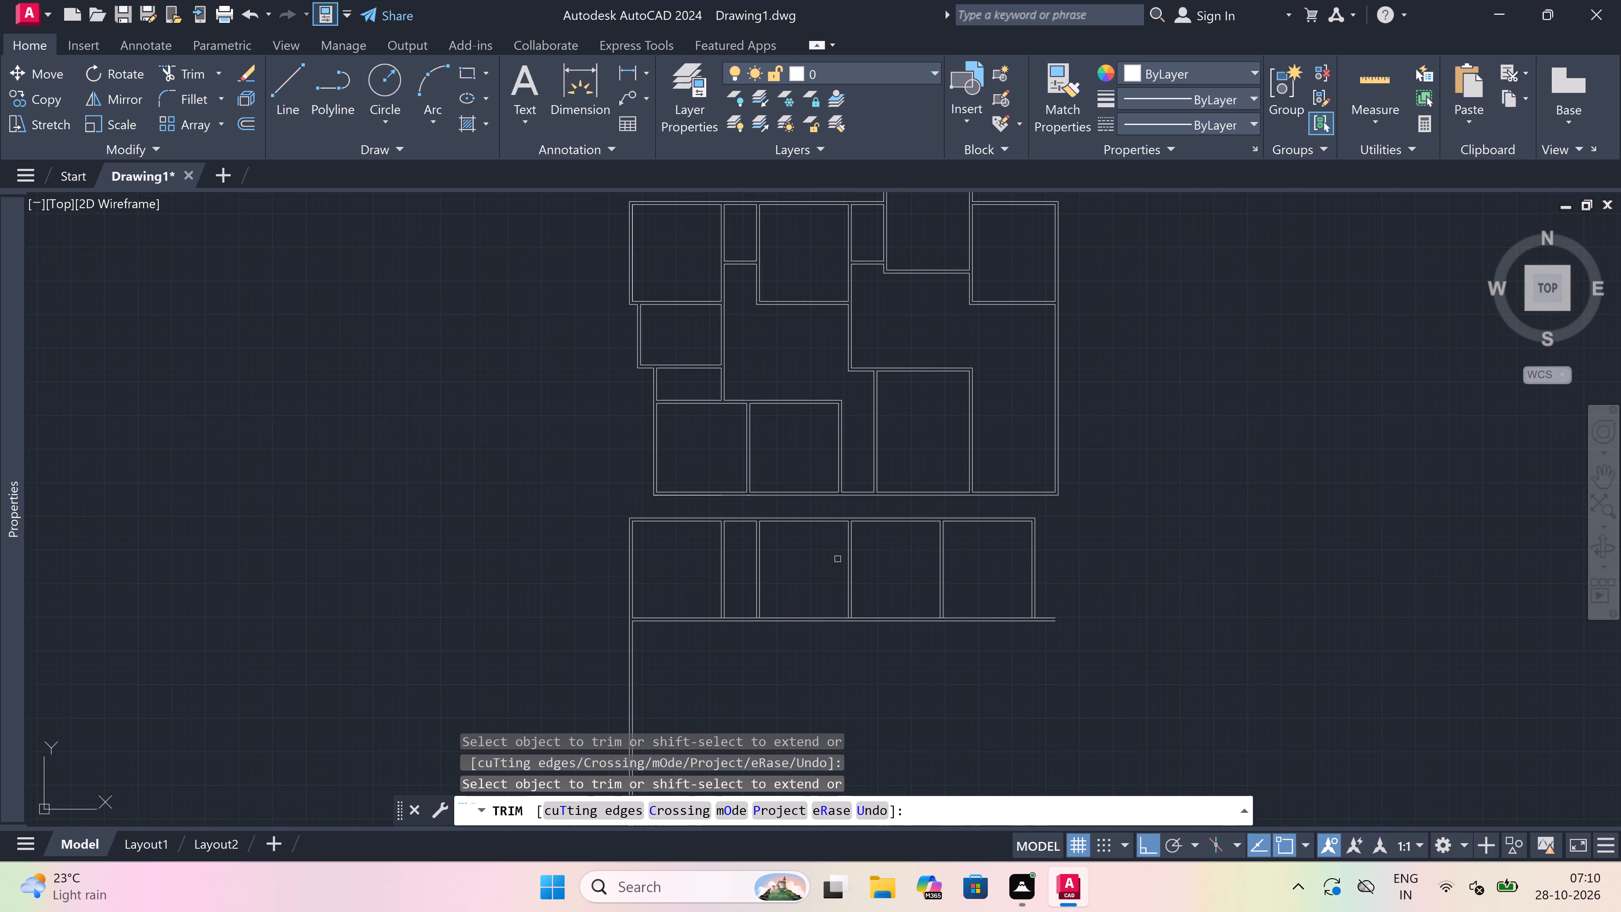
pyautogui.press('Escape')
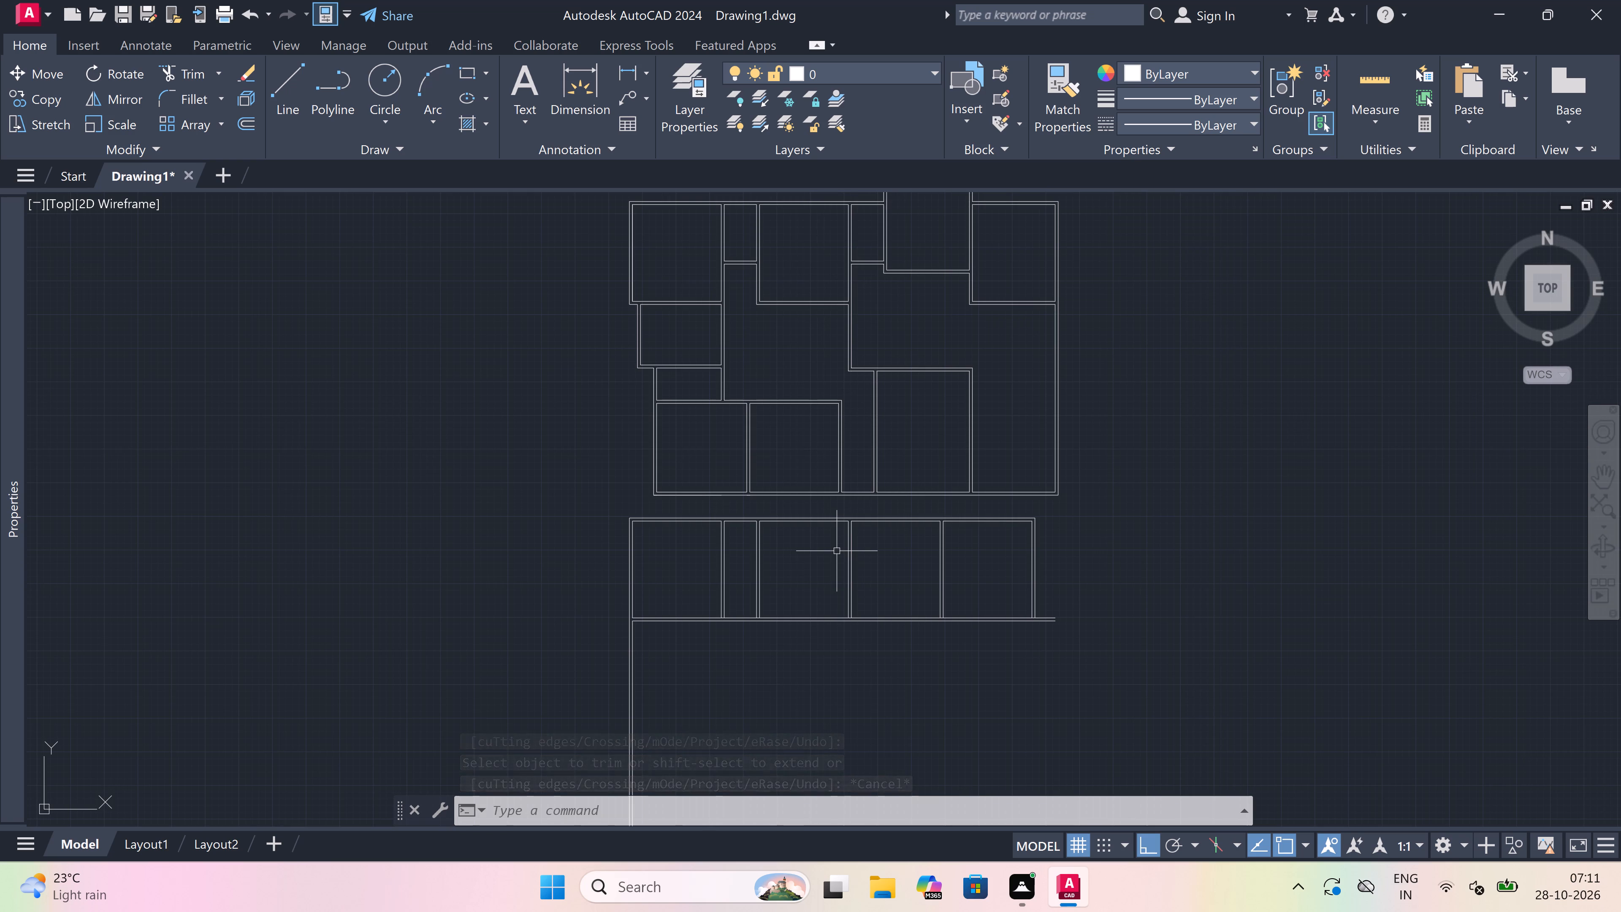
pyautogui.scroll(-1, 837, 551)
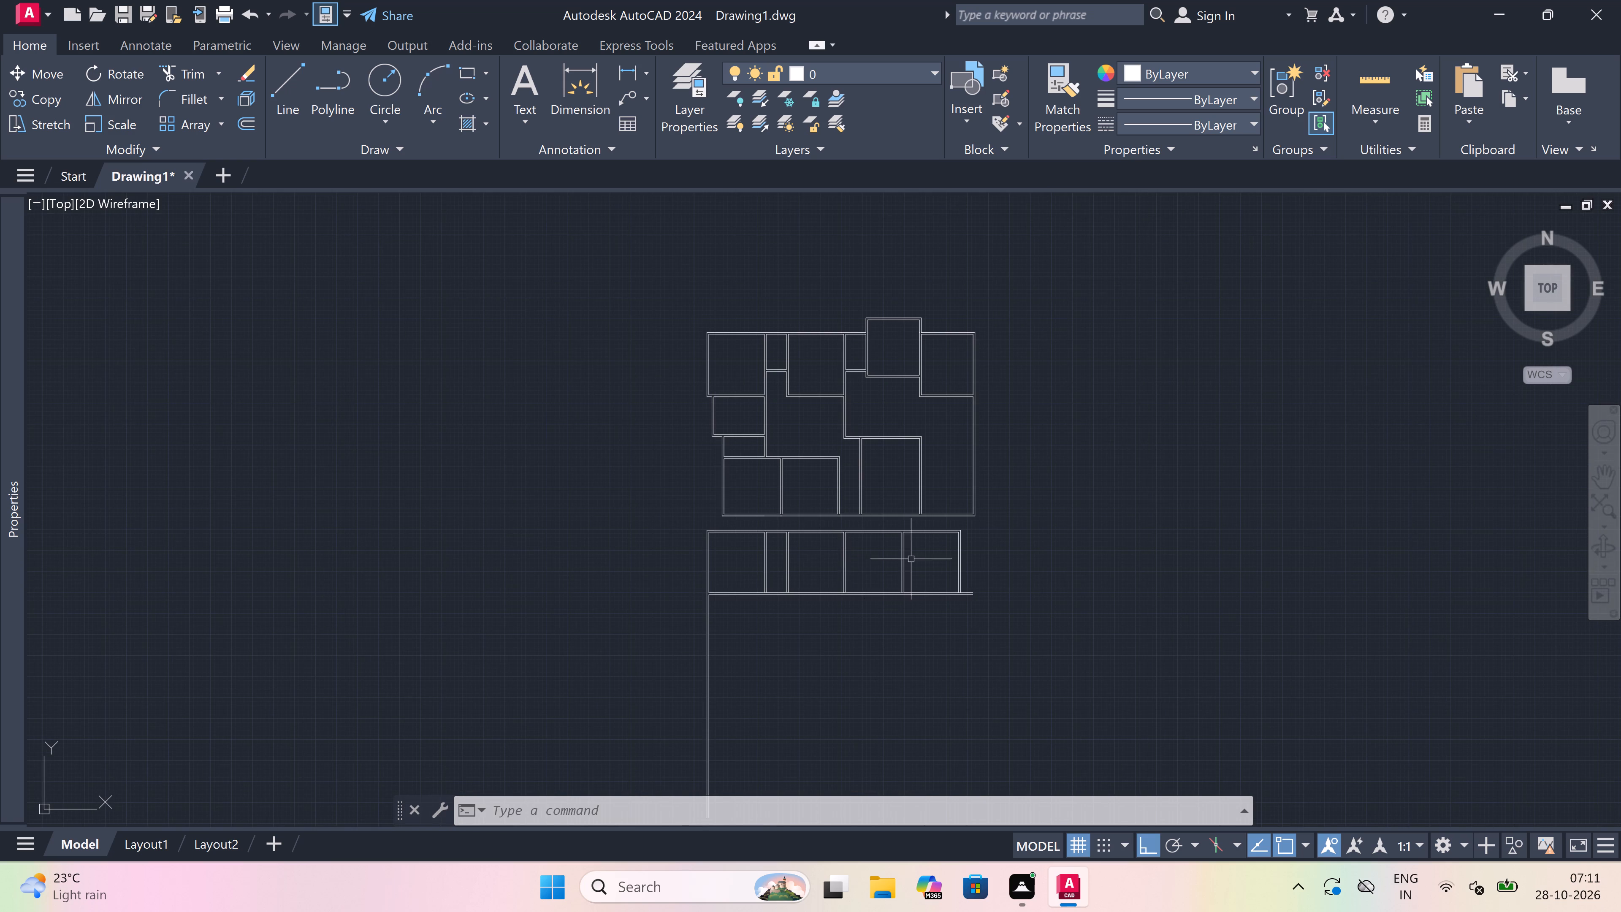
pyautogui.scroll(2, 946, 565)
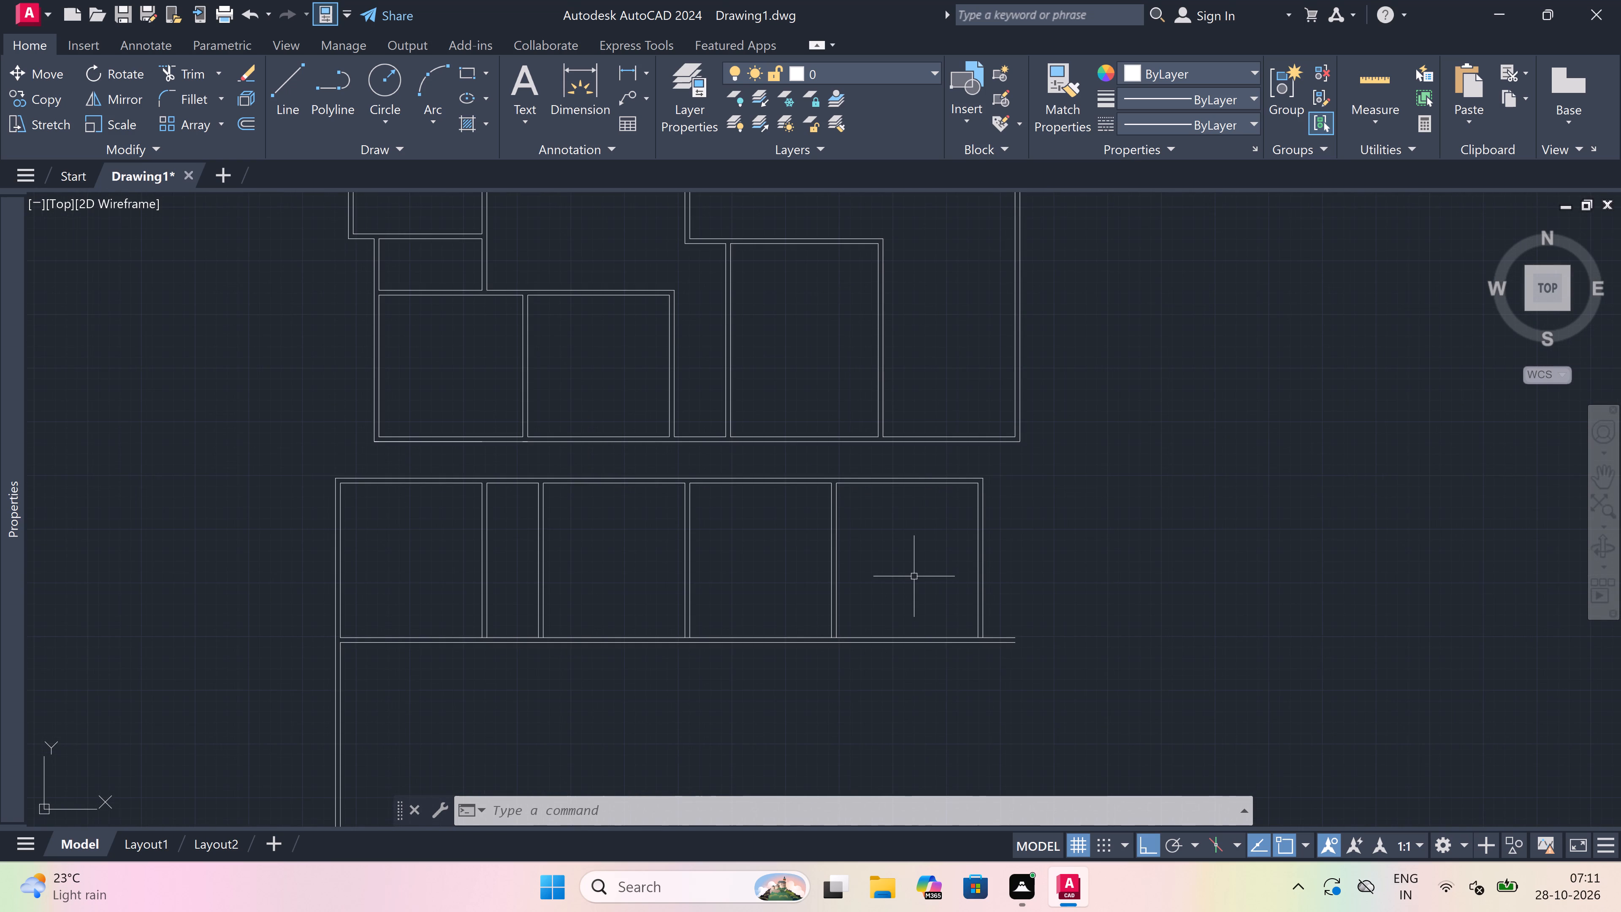
pyautogui.press('e')
pyautogui.press('x')
pyautogui.press('space')
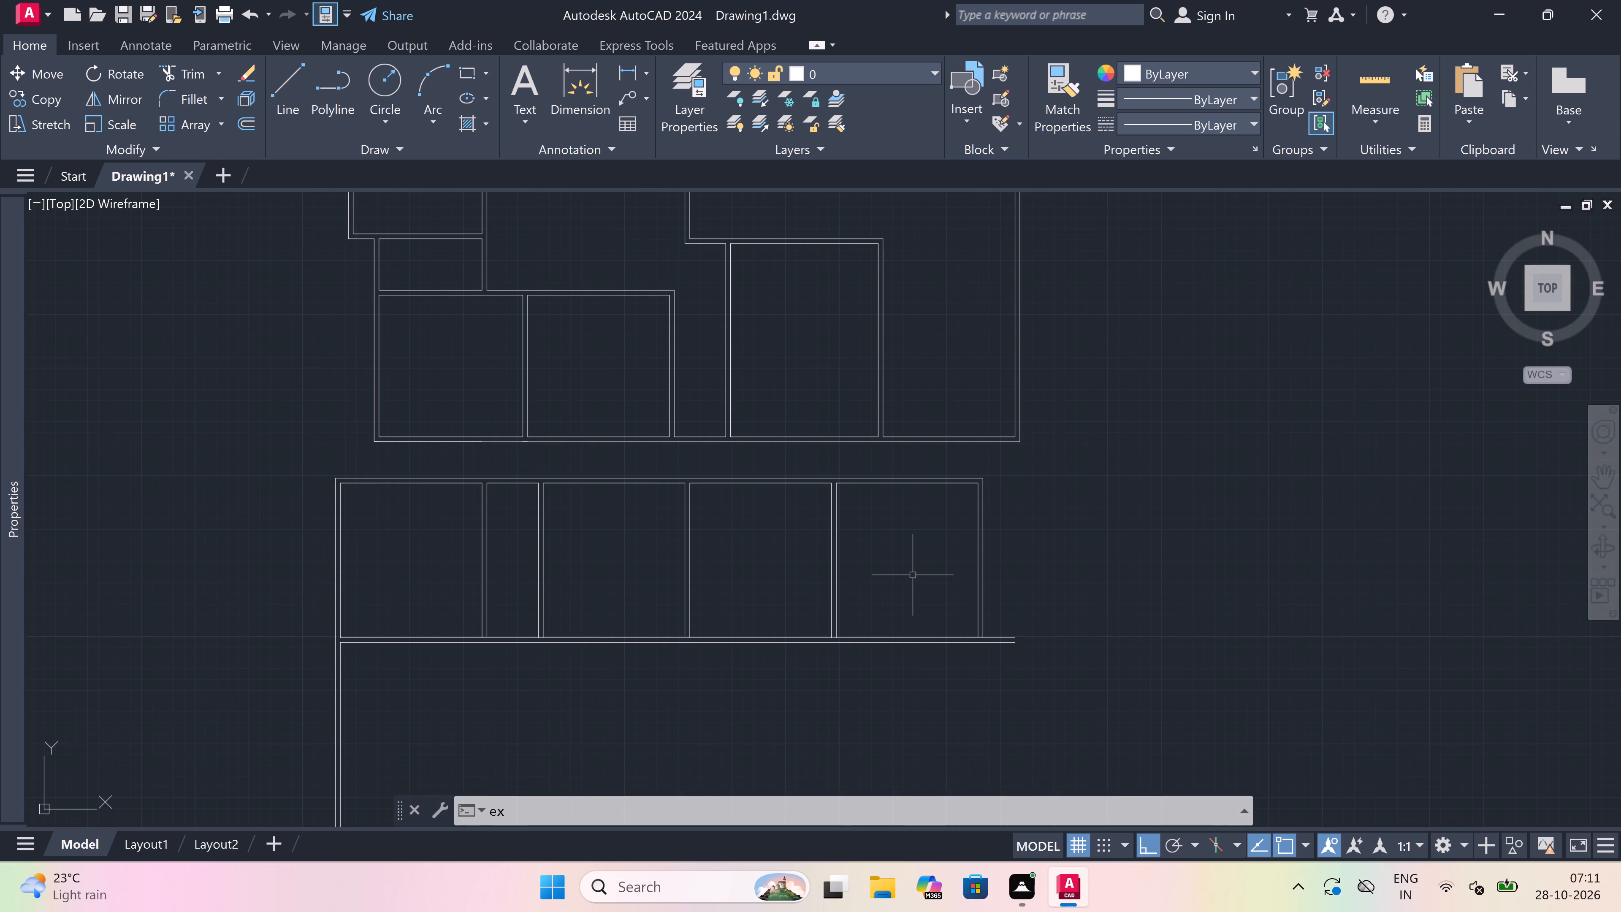
pyautogui.click(913, 575)
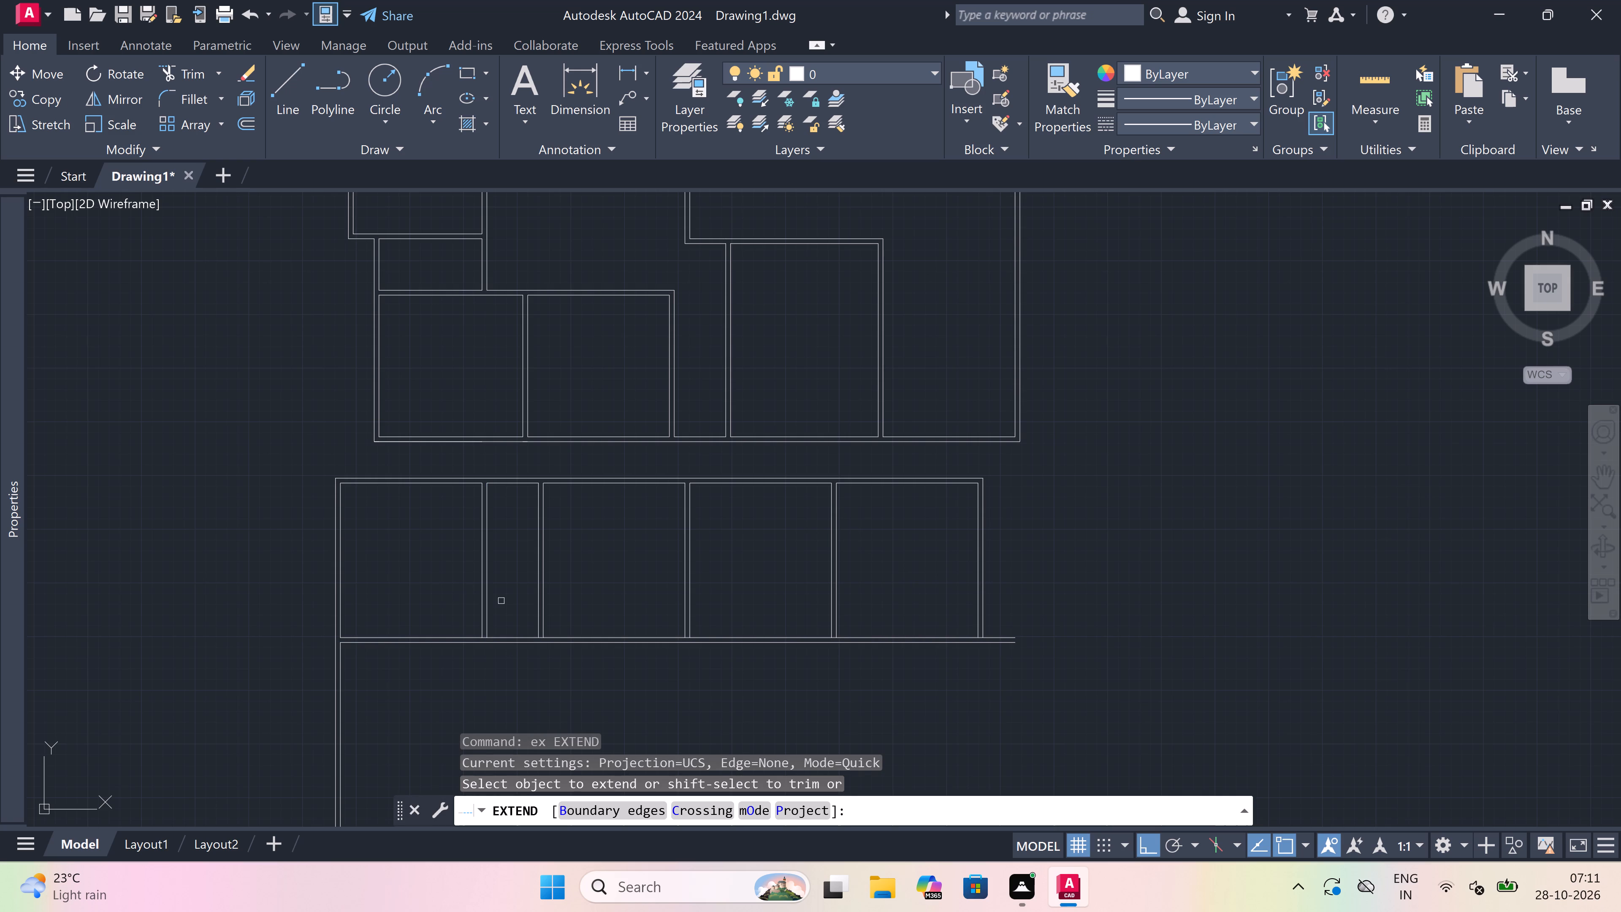
pyautogui.click(424, 613)
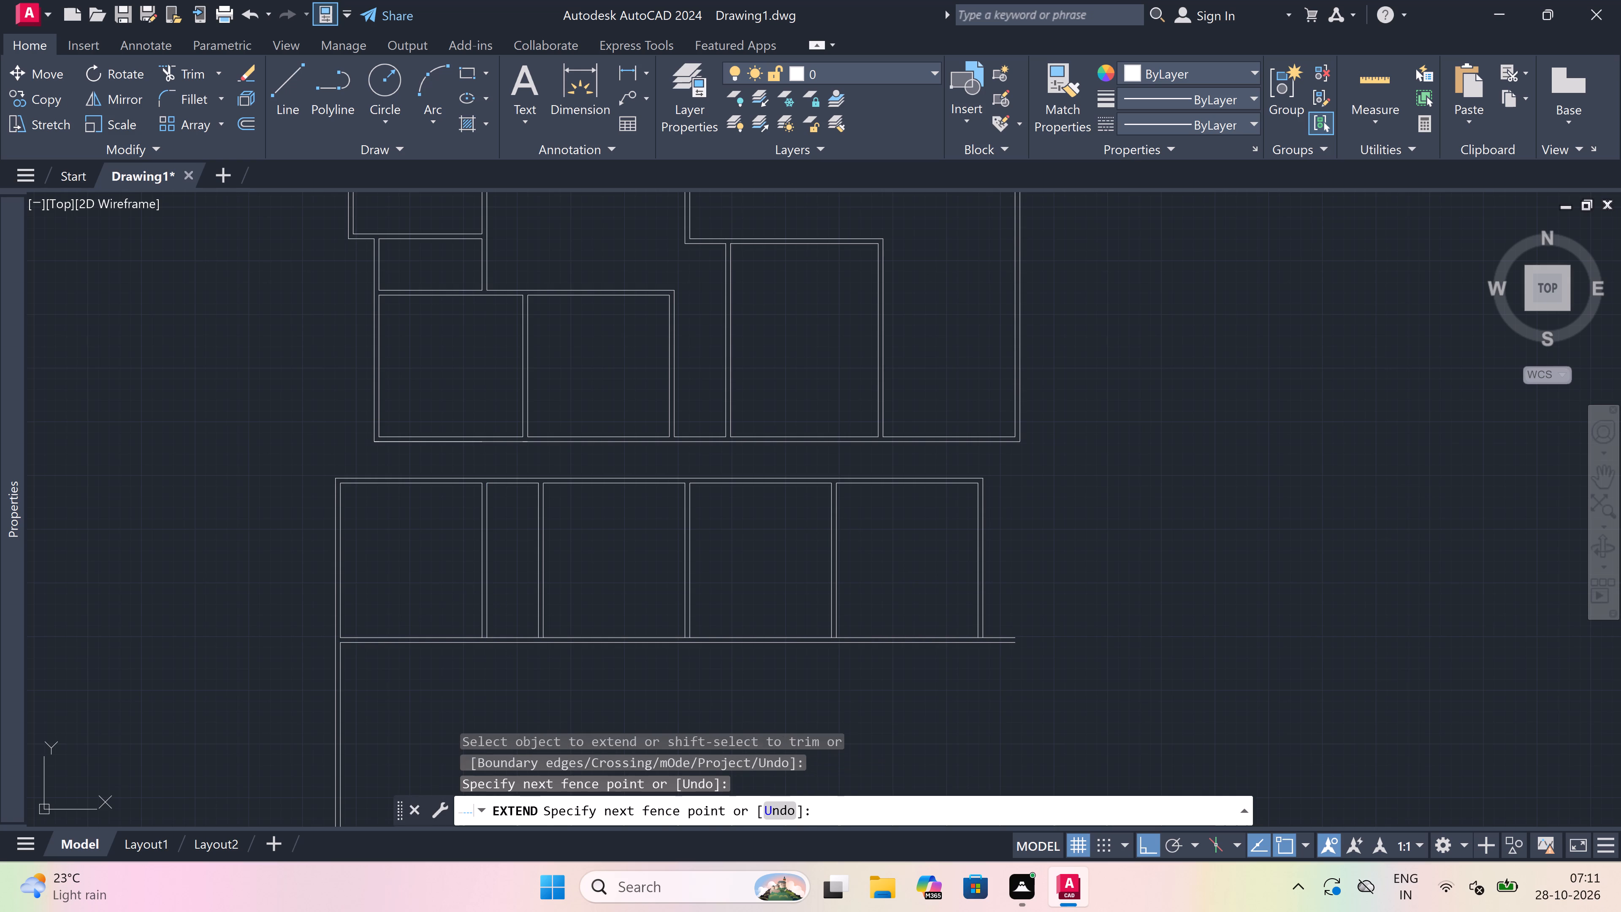
pyautogui.click(948, 568)
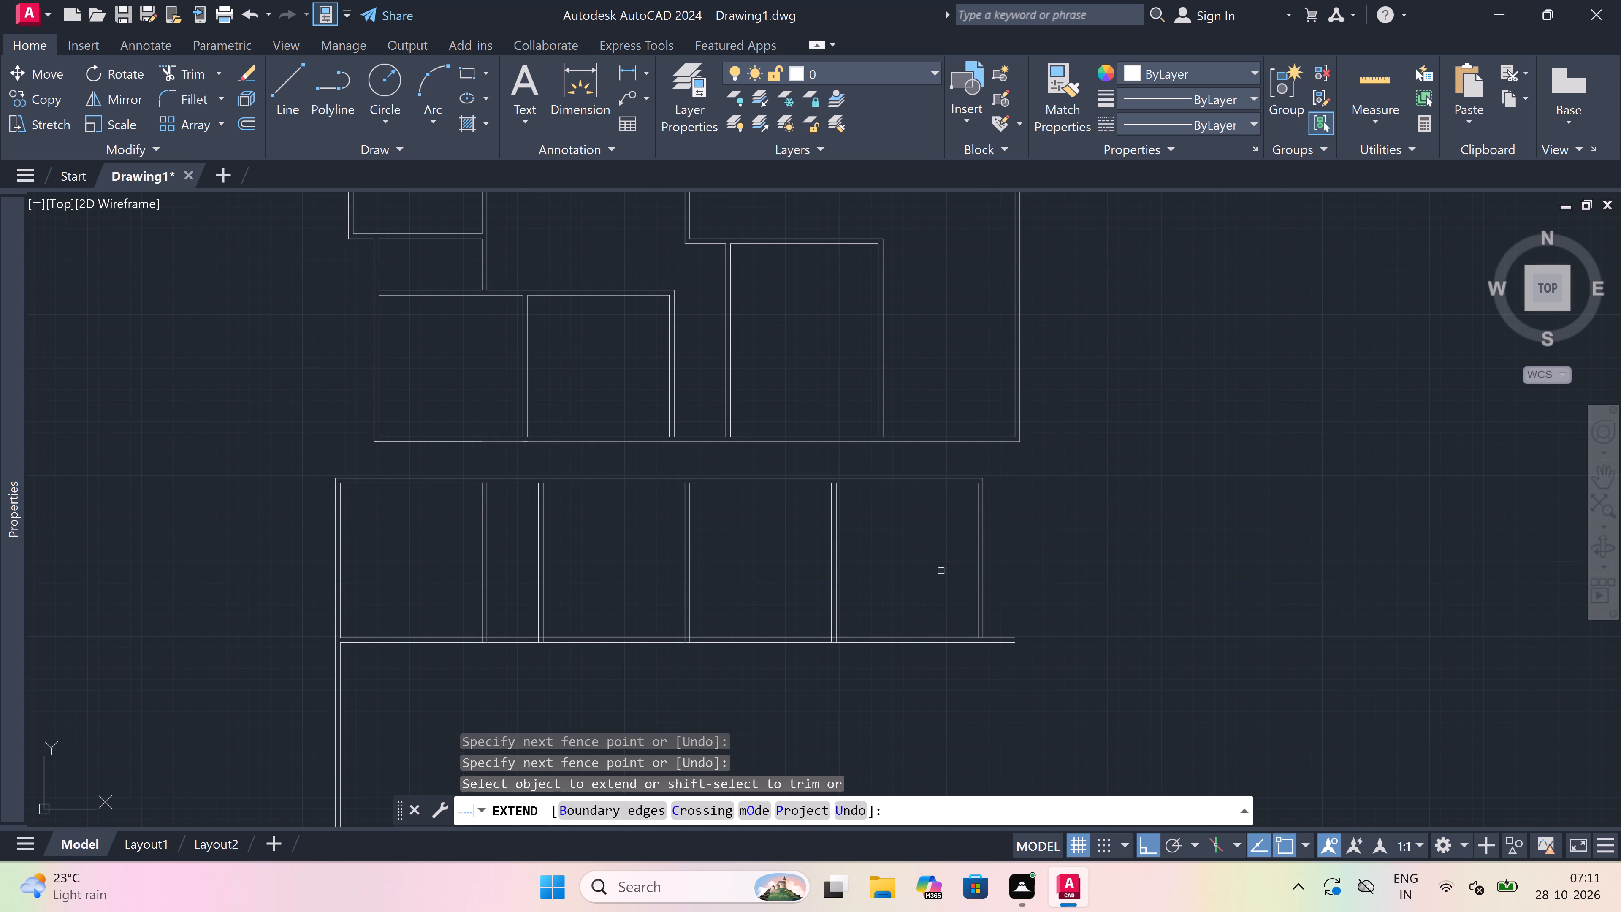
pyautogui.press('Escape')
# Extend the two lines of the lower section's right end wall to the outer line of the bottom wall.
pyautogui.press('space')
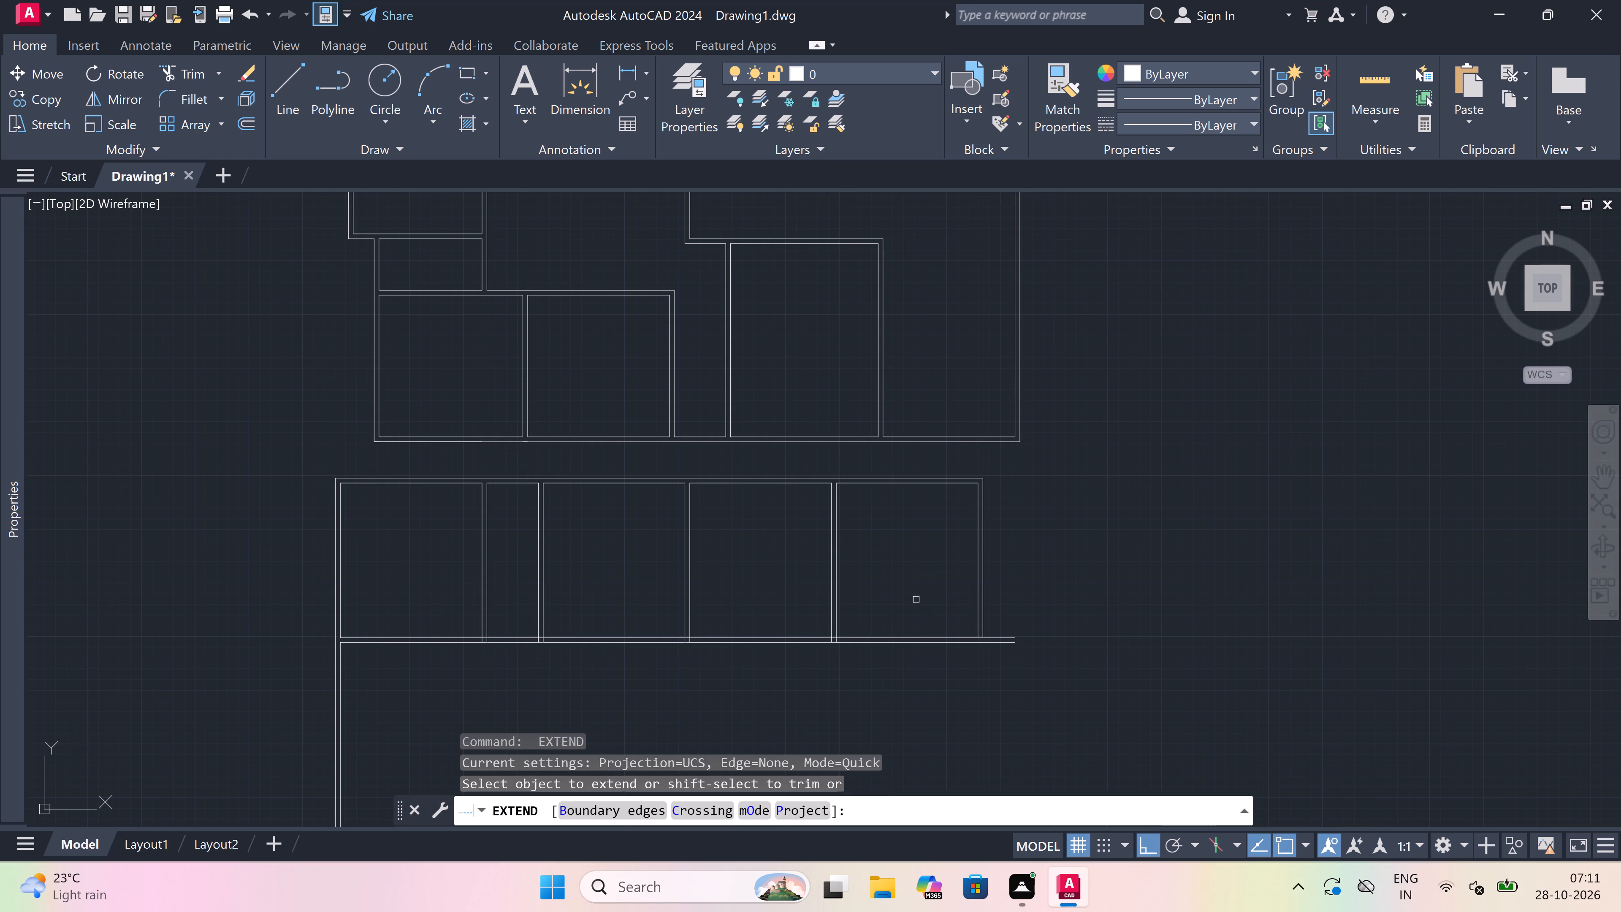
pyautogui.click(918, 599)
pyautogui.click(1088, 588)
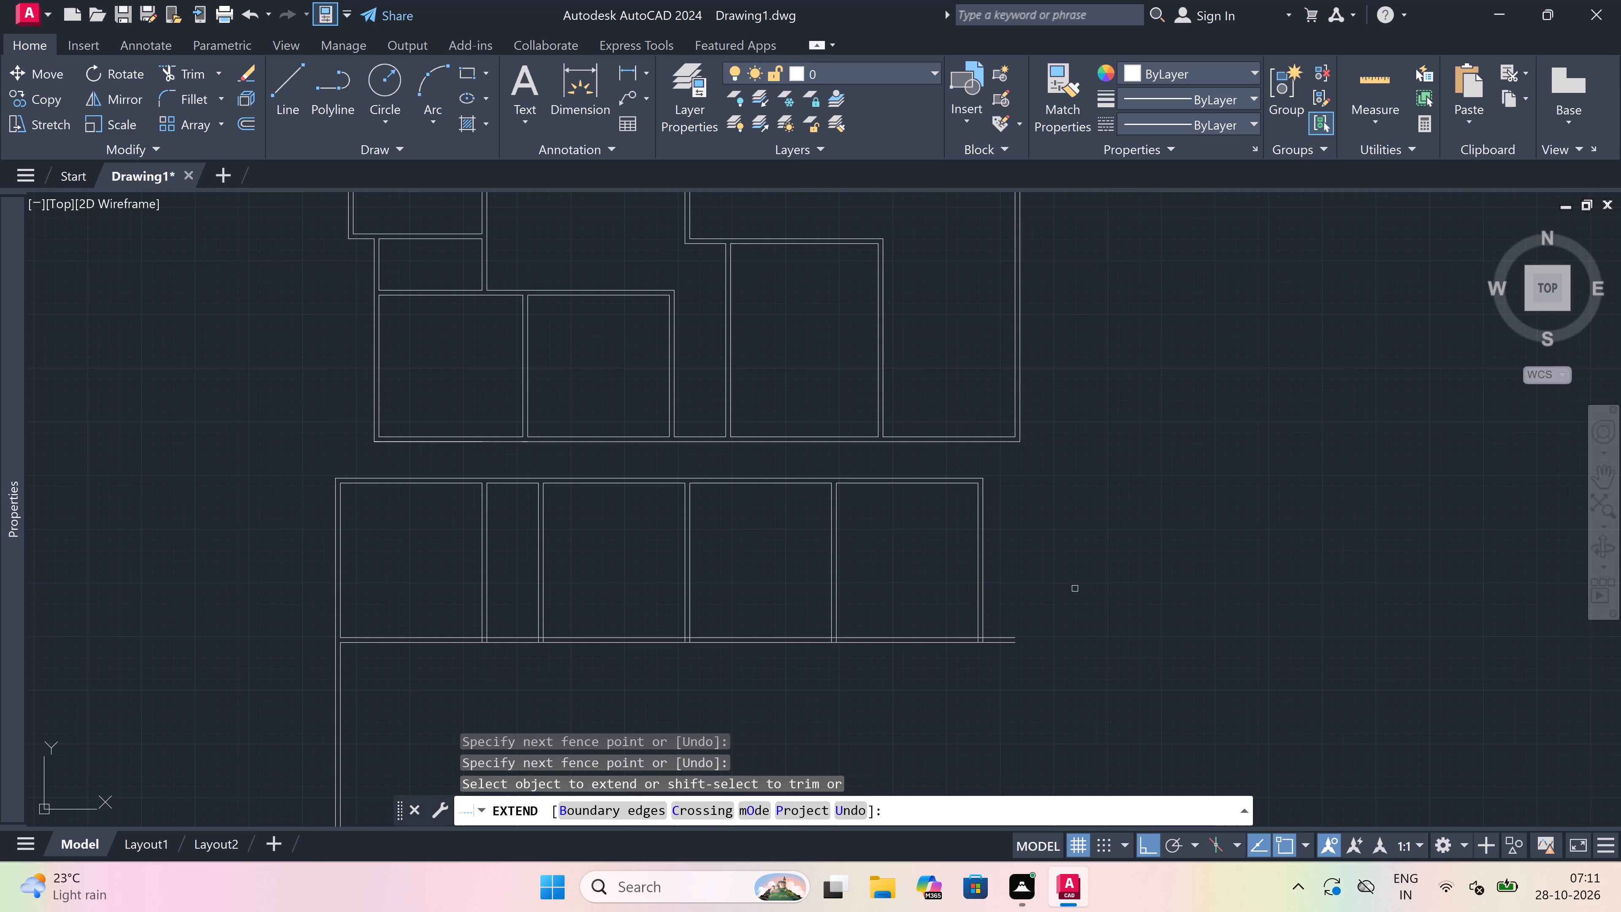
pyautogui.press('Escape')
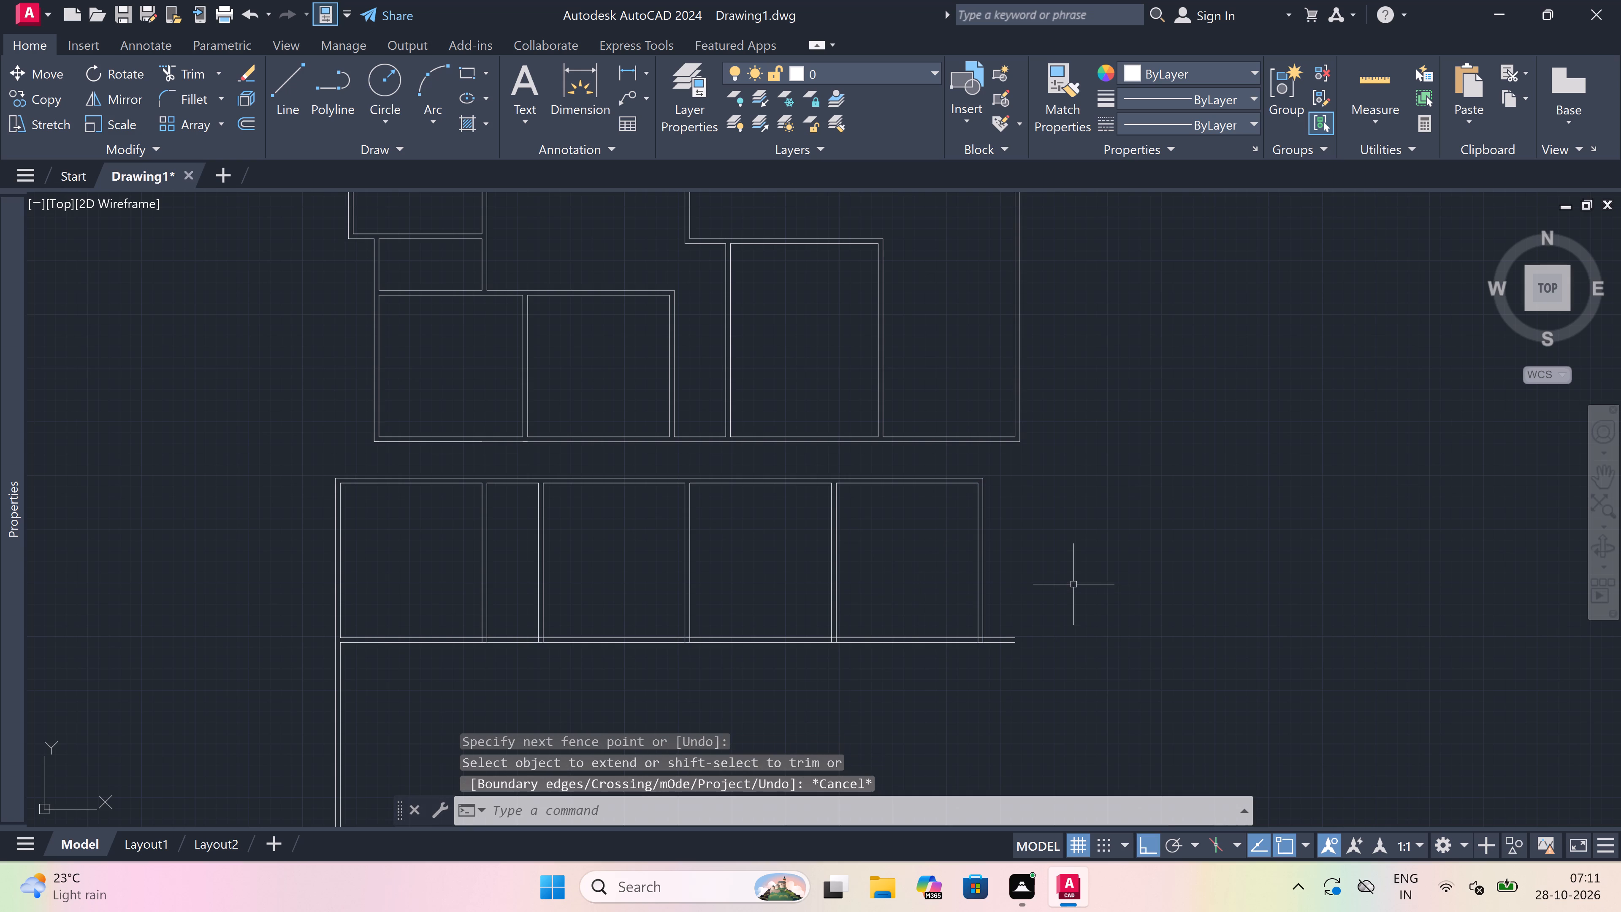
# Trim the bottom wall lines that overhang past the lower section's right end wall.
pyautogui.press('t')
pyautogui.press('r')
pyautogui.press('space')
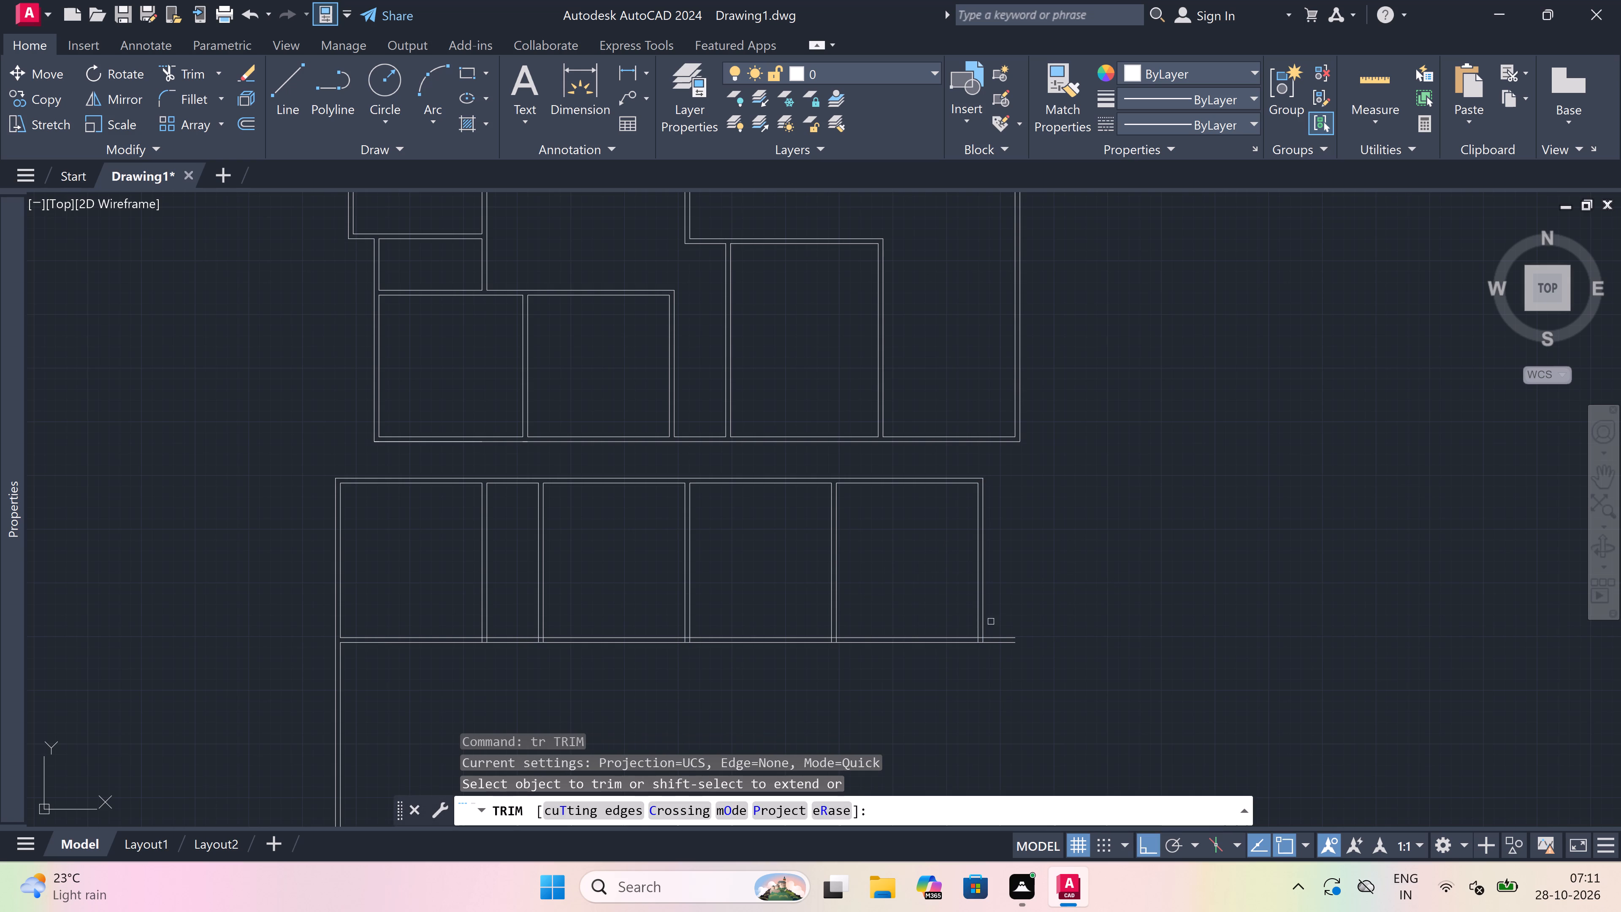
pyautogui.click(991, 622)
pyautogui.click(999, 667)
# Trim both bottom wall lines across the lower section's three right-hand rooms and the narrow room, keeping them under the leftmost room.
pyautogui.moveTo(903, 664); pyautogui.dragTo(903, 638)
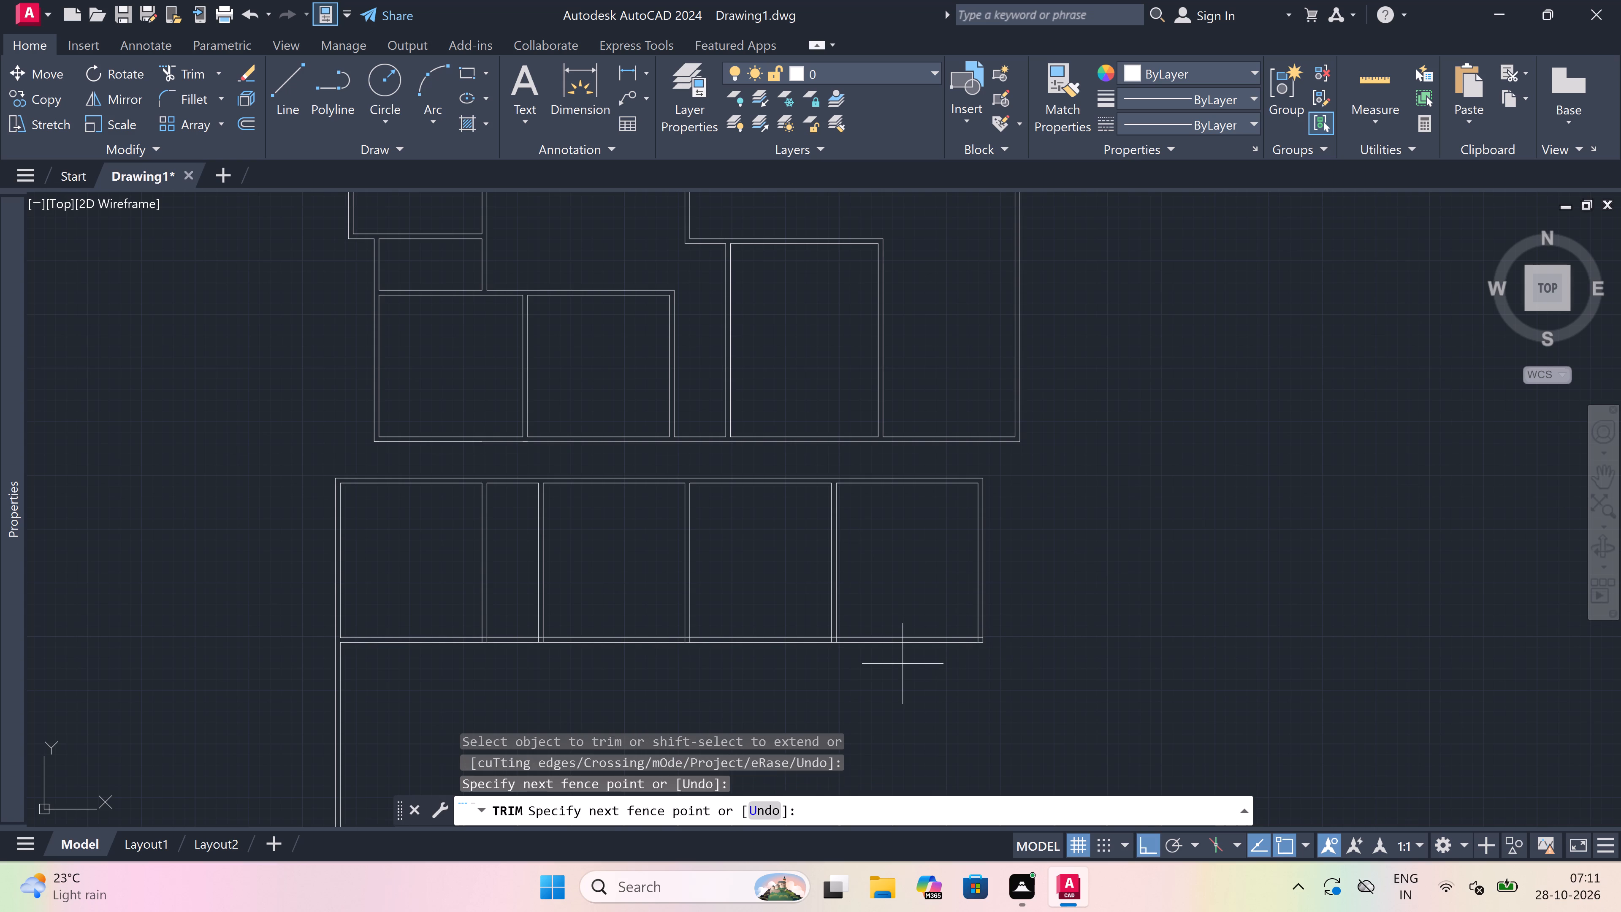
pyautogui.click(901, 582)
pyautogui.click(872, 639)
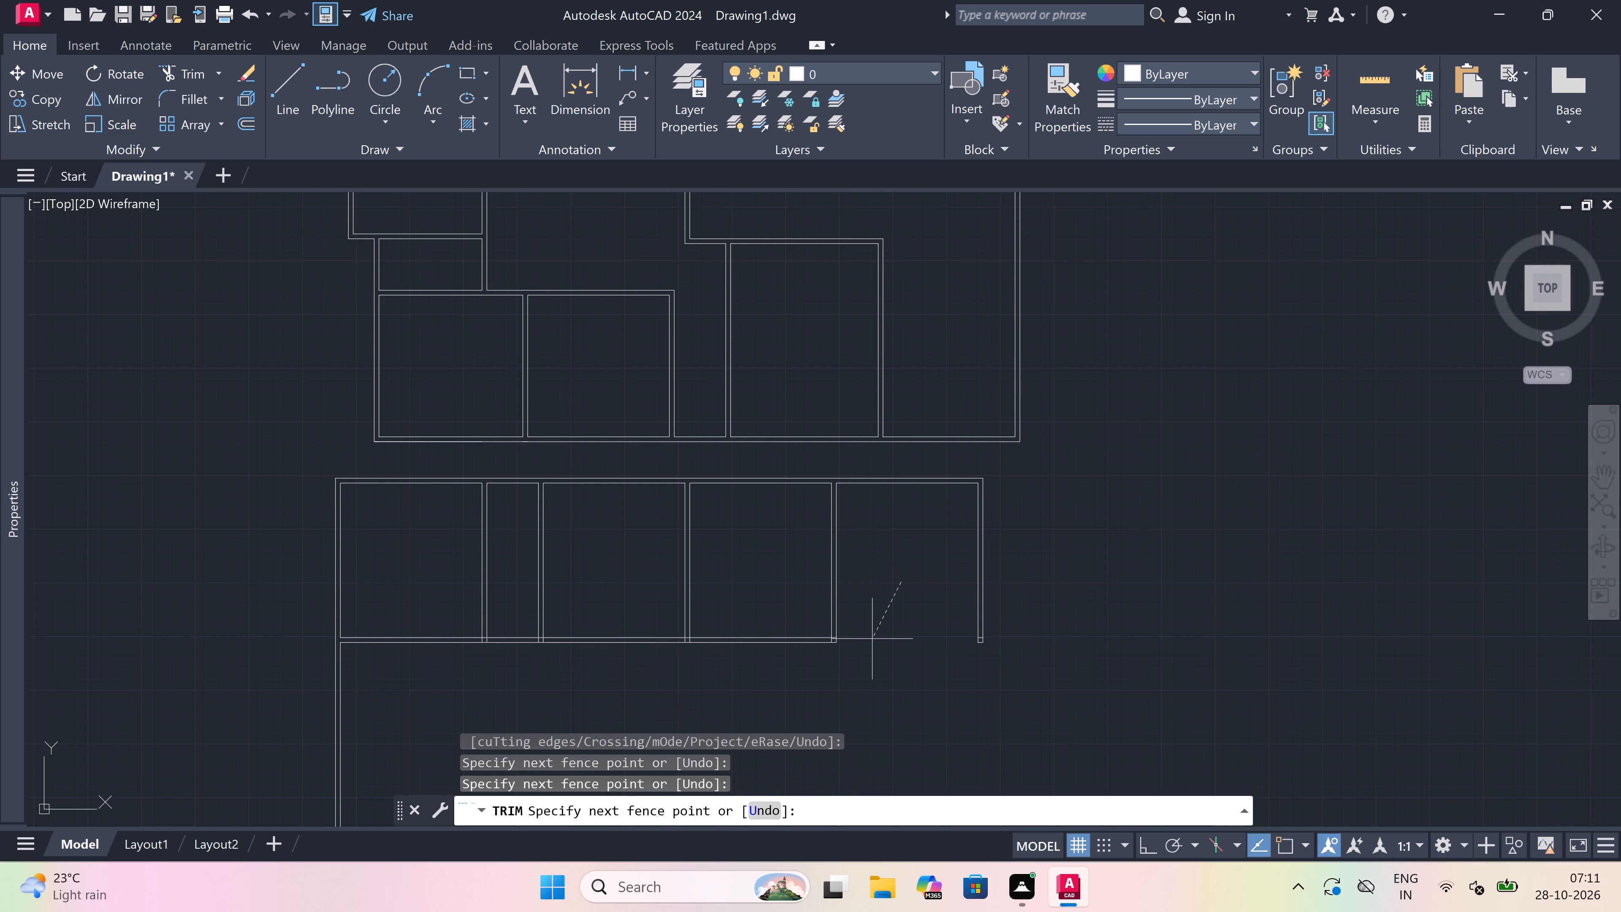
pyautogui.moveTo(778, 661); pyautogui.dragTo(778, 649)
pyautogui.click(778, 564)
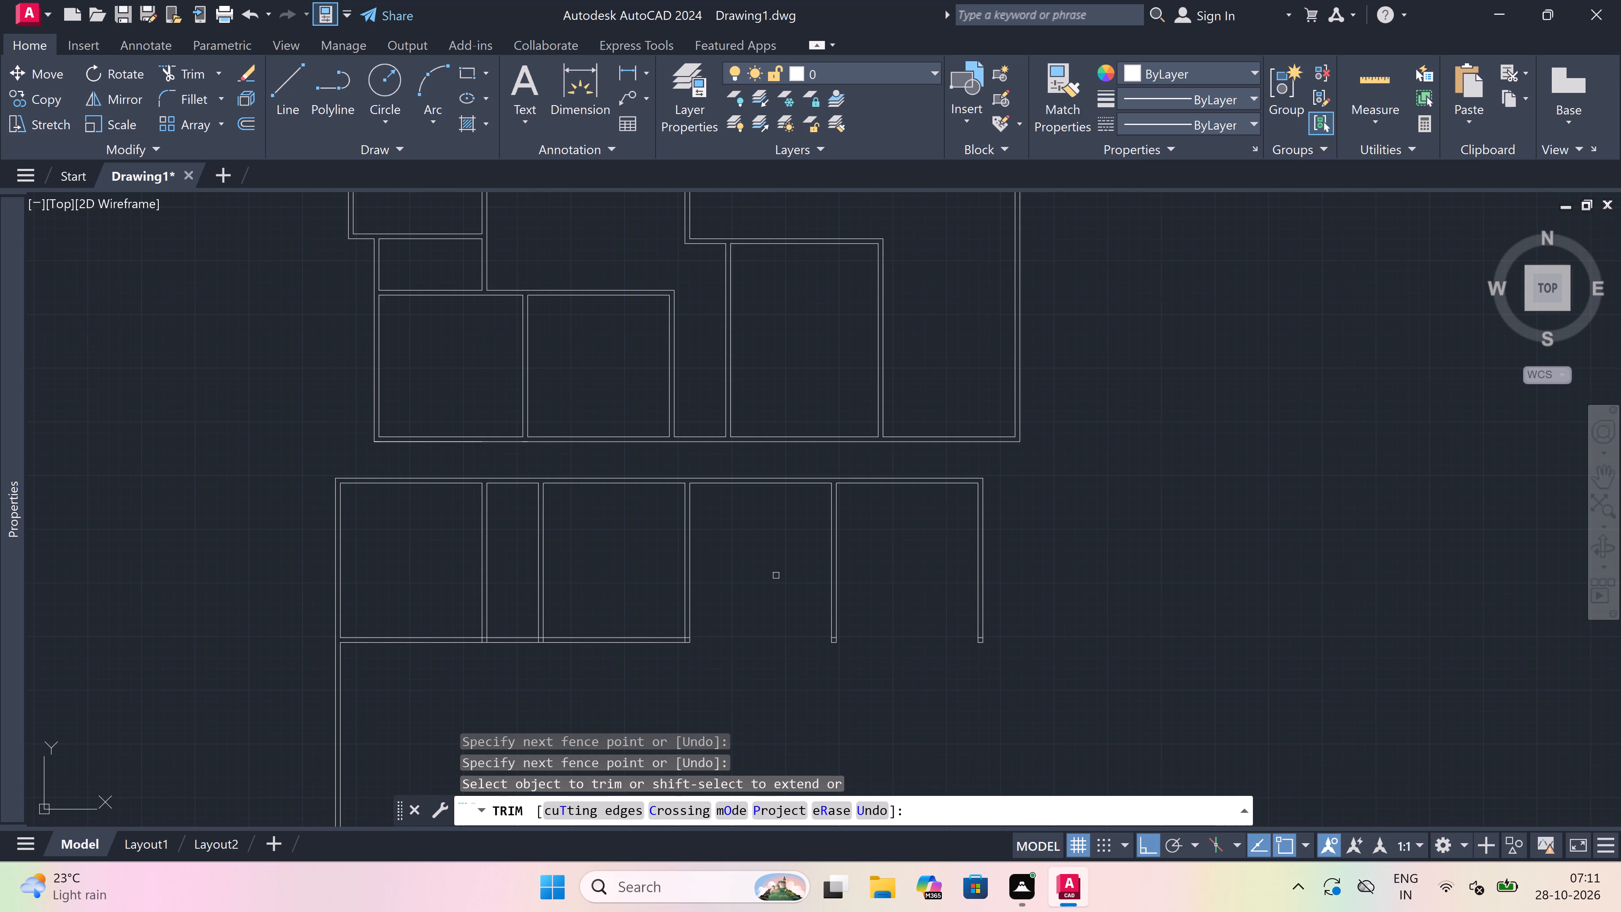
pyautogui.click(670, 658)
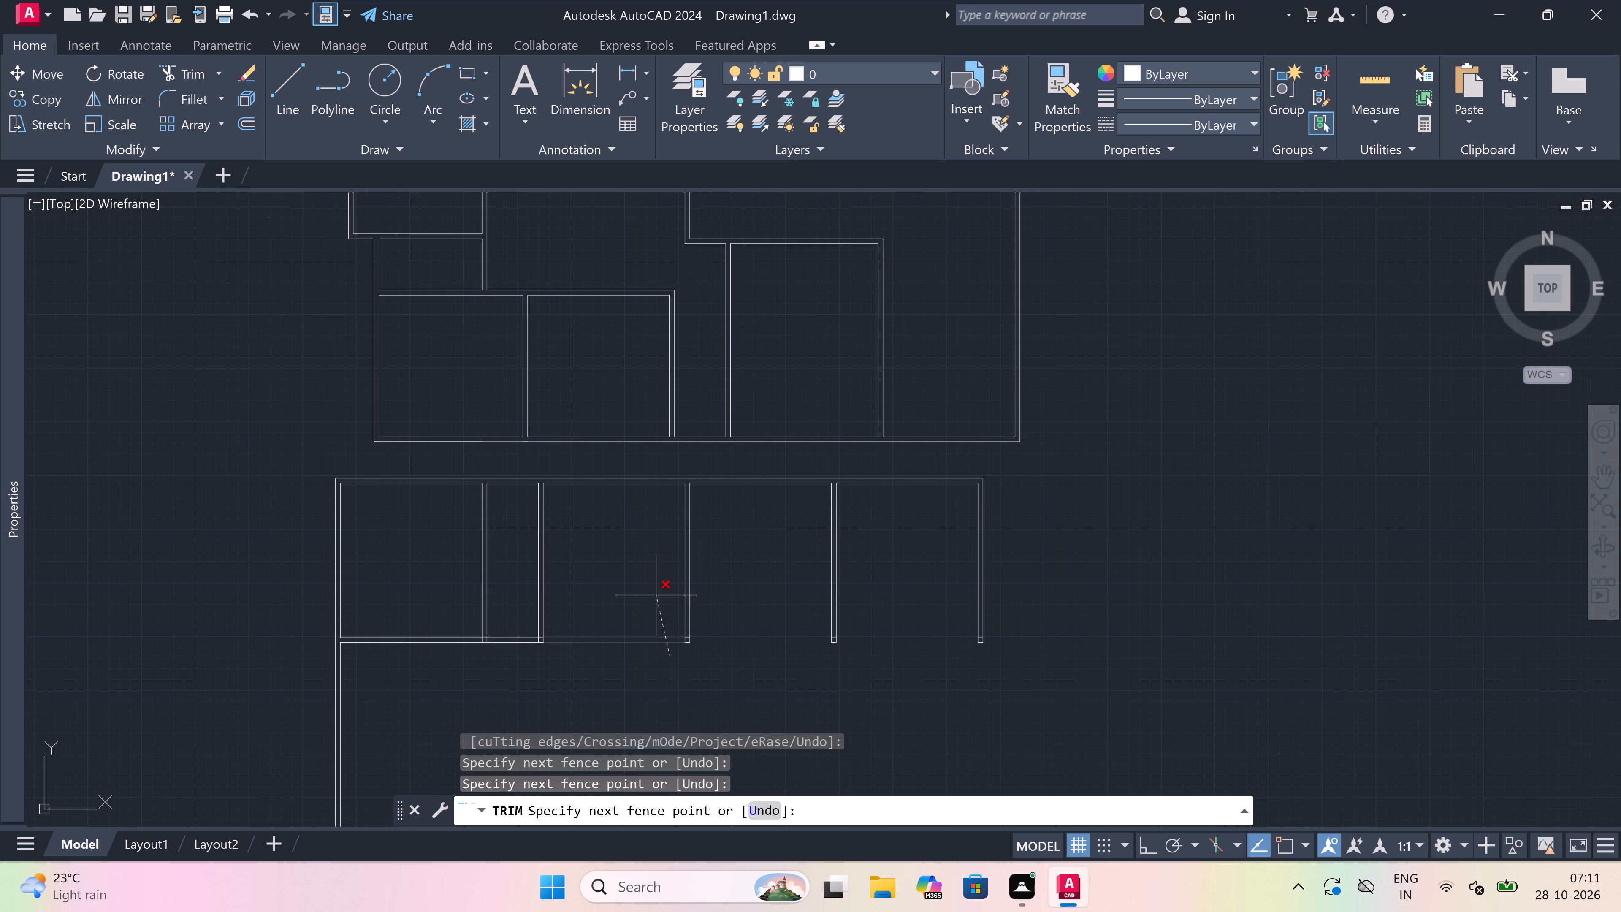
pyautogui.scroll(-3, 656, 595)
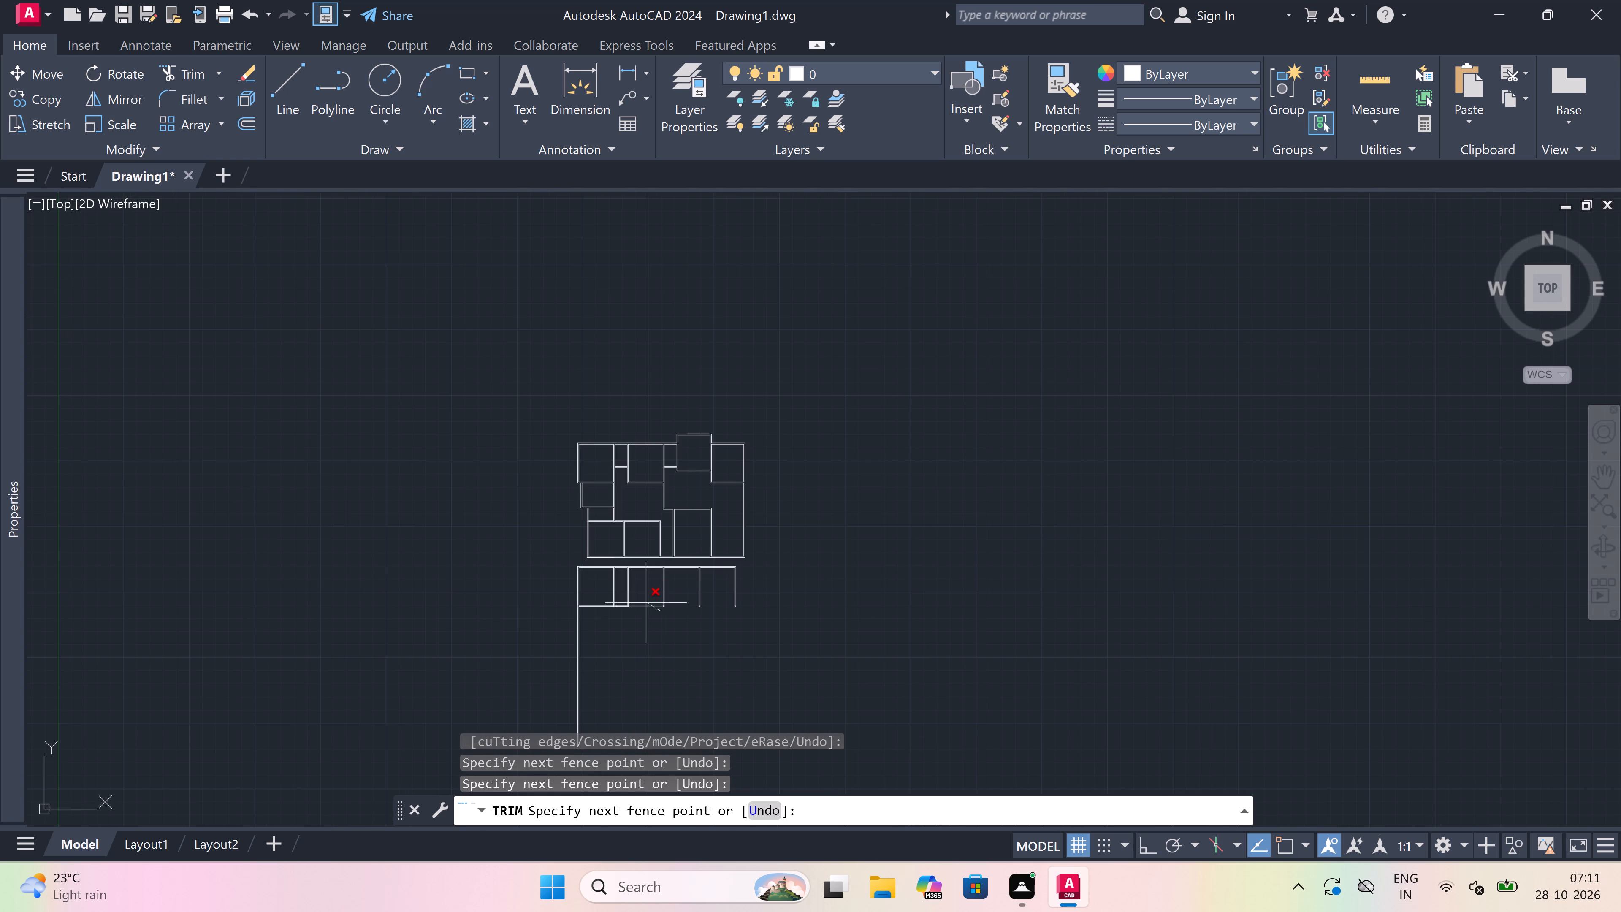
pyautogui.scroll(3, 558, 627)
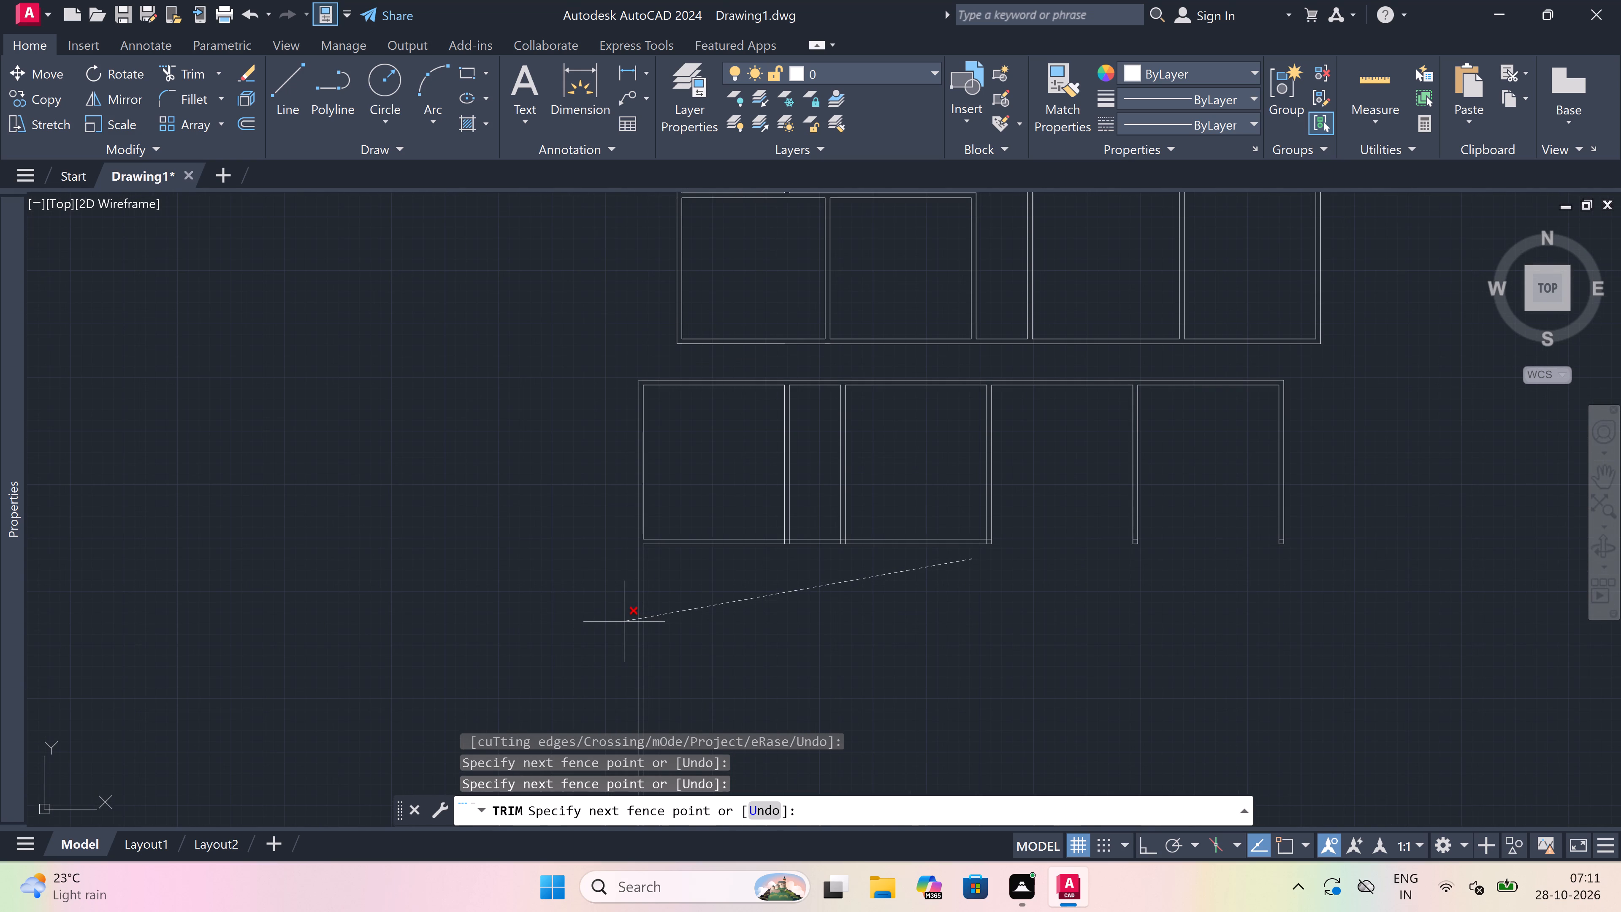
pyautogui.scroll(-1, 623, 621)
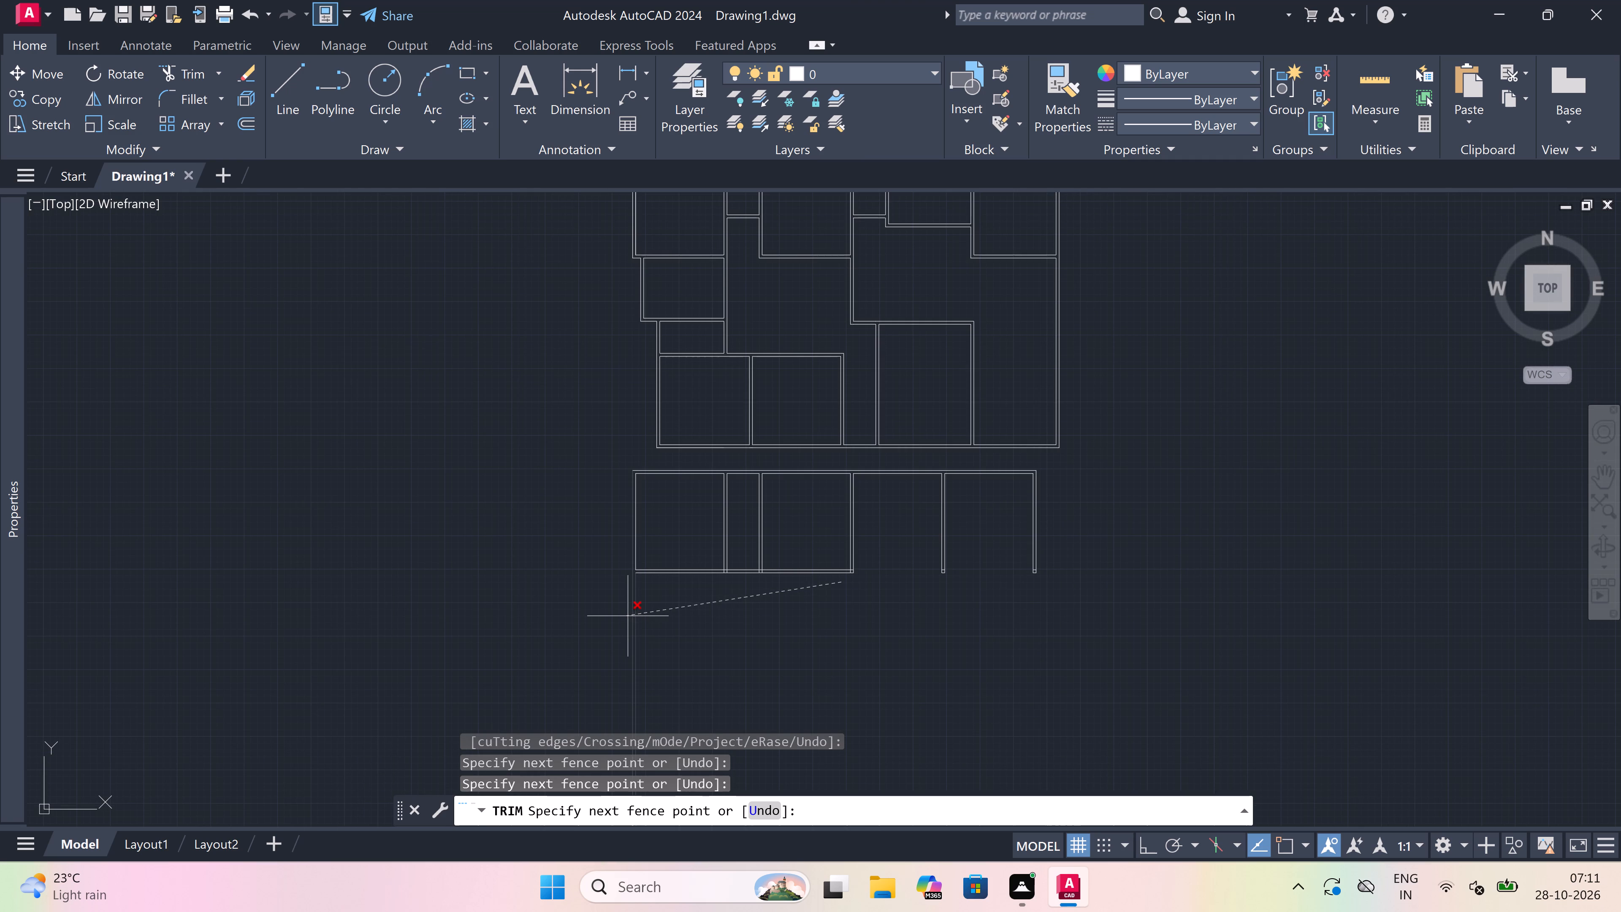
pyautogui.click(789, 547)
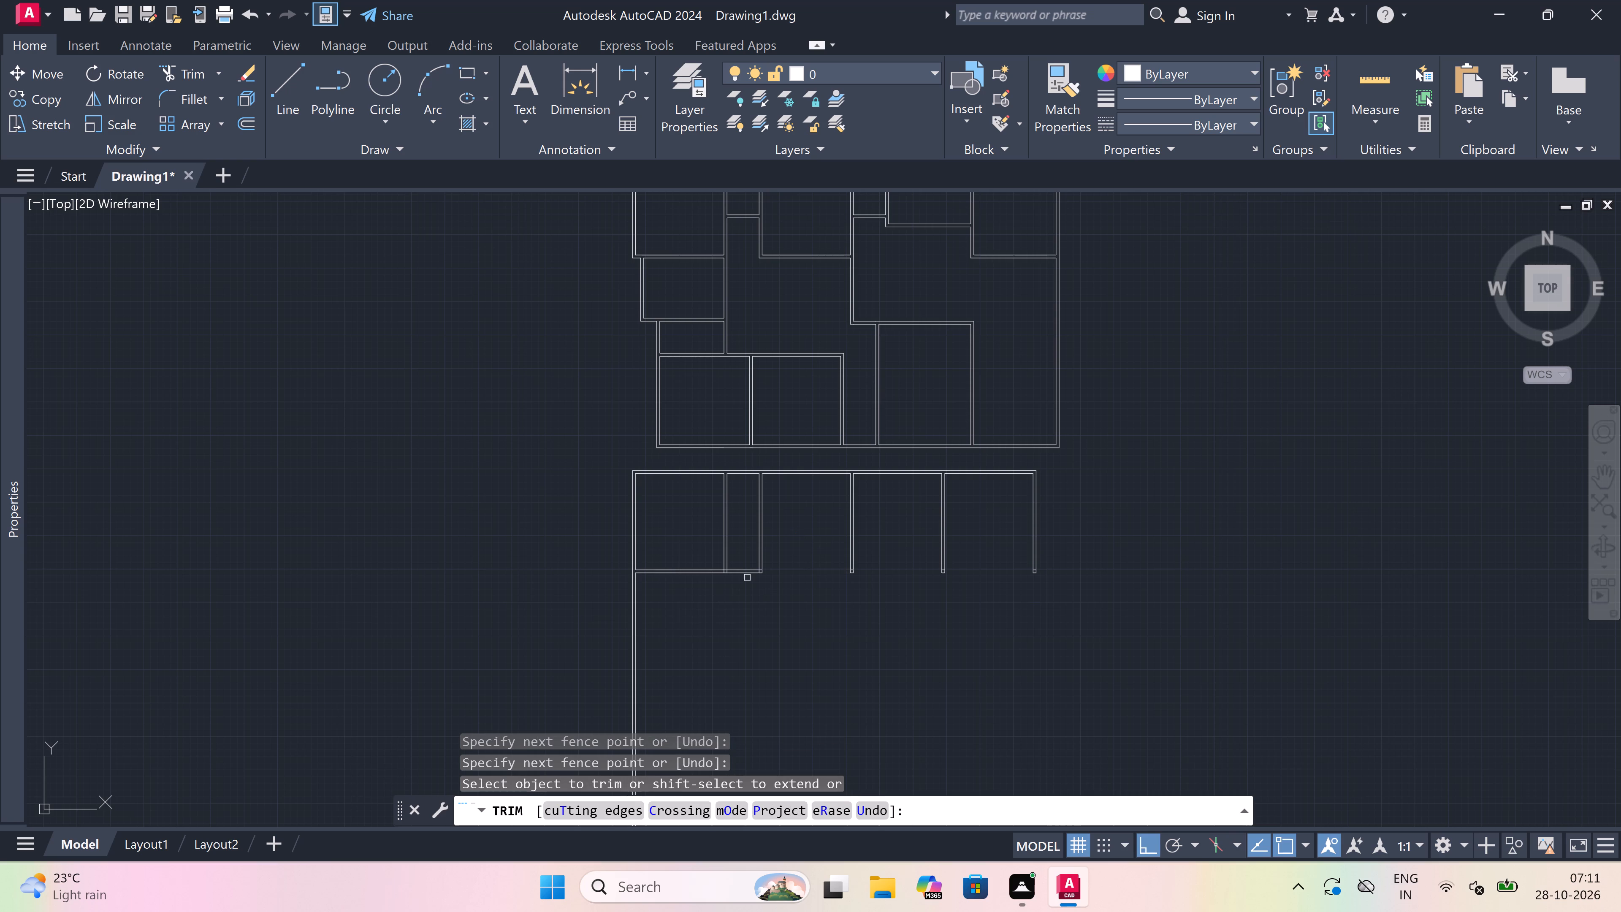
pyautogui.scroll(2, 731, 562)
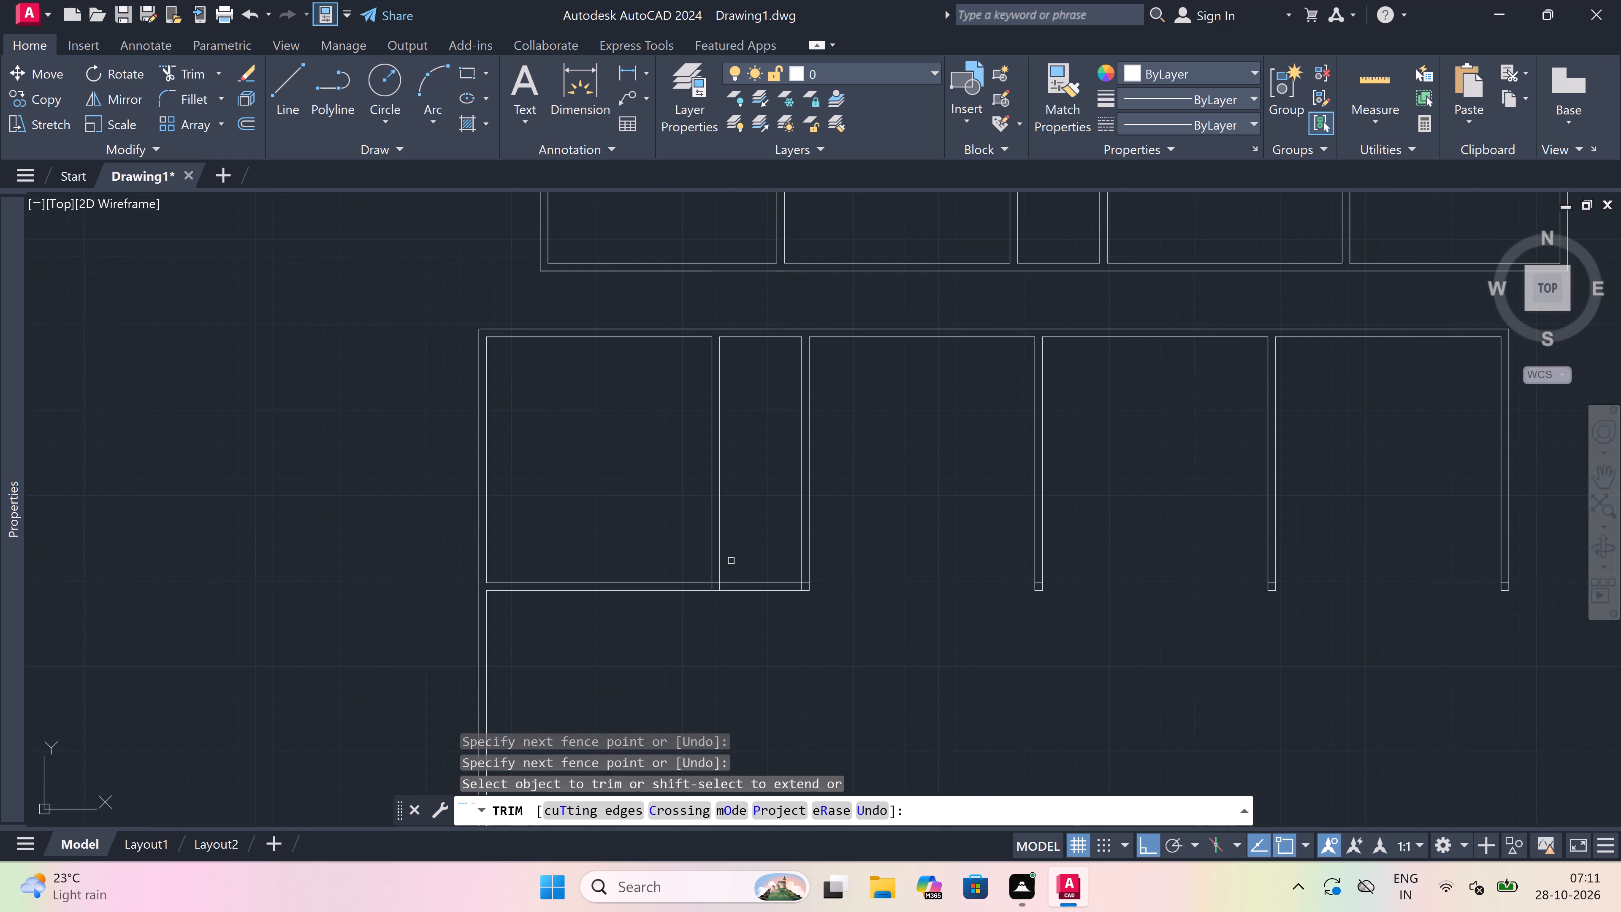
pyautogui.scroll(1, 731, 561)
pyautogui.moveTo(738, 563); pyautogui.dragTo(741, 578)
pyautogui.click(739, 630)
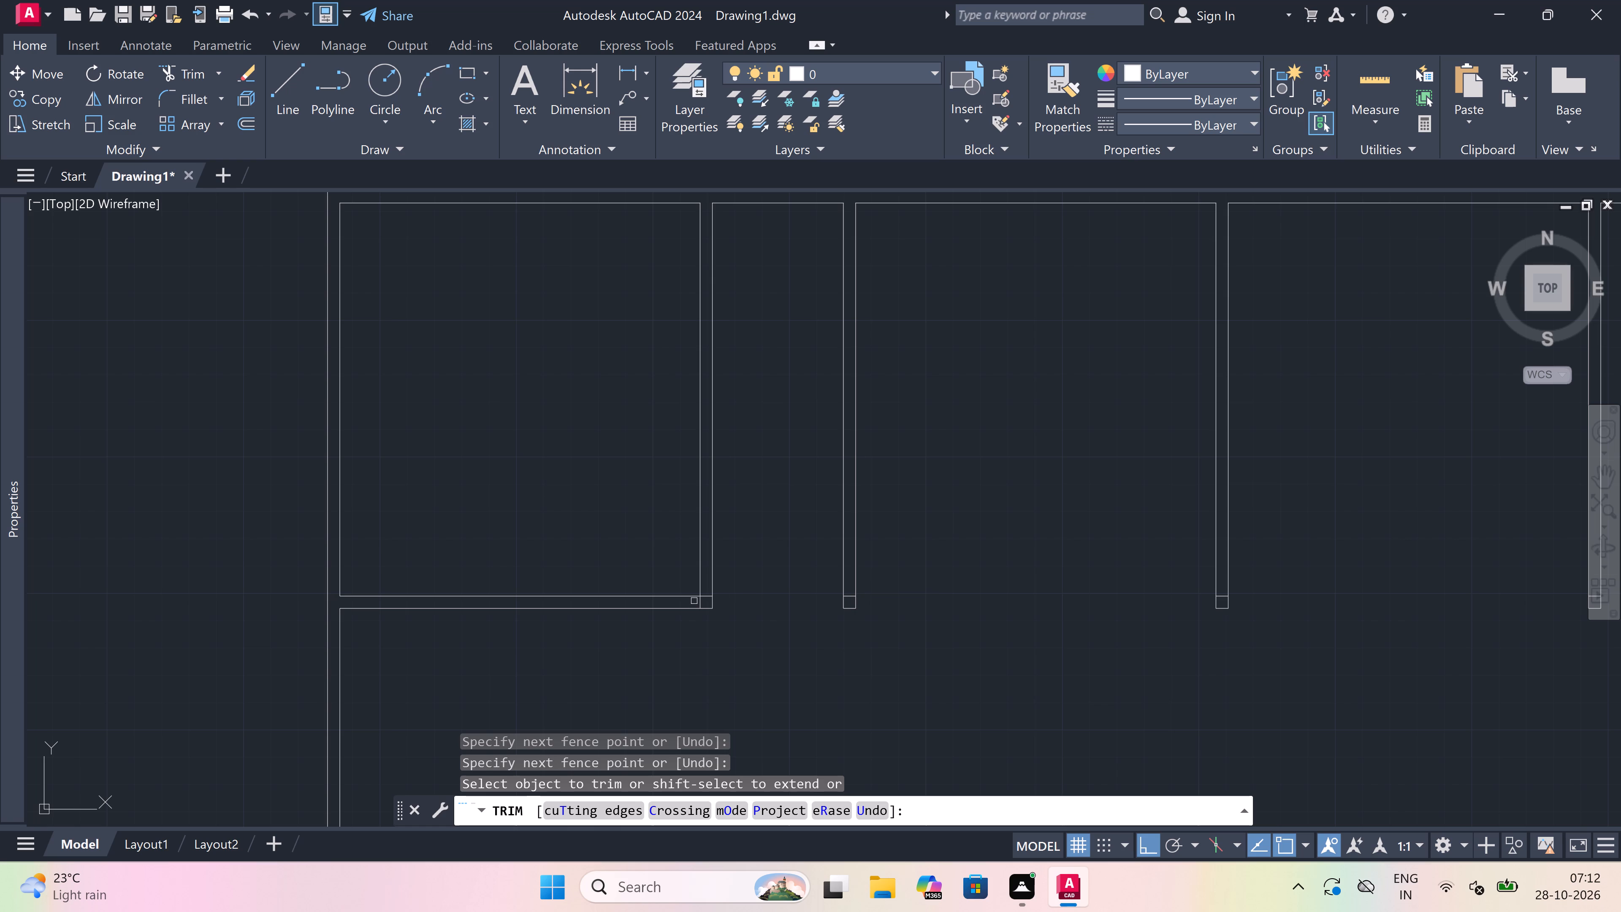
# Trim the overlapping inner wall lines at the bottom-right corner of the lower section's leftmost room.
pyautogui.scroll(4, 694, 601)
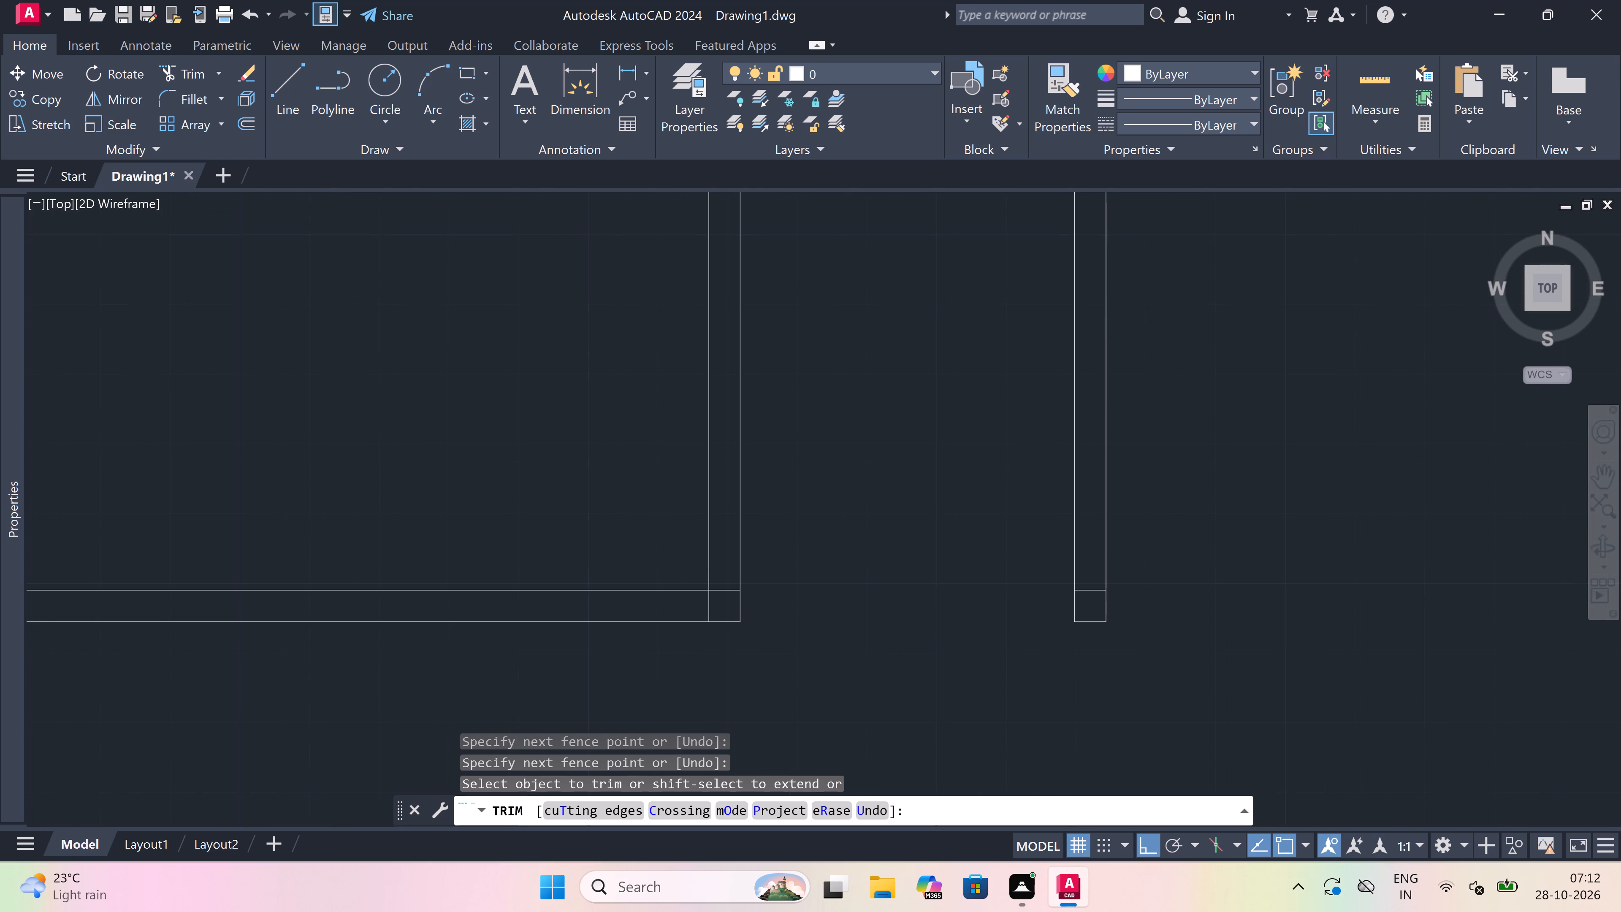
pyautogui.click(688, 624)
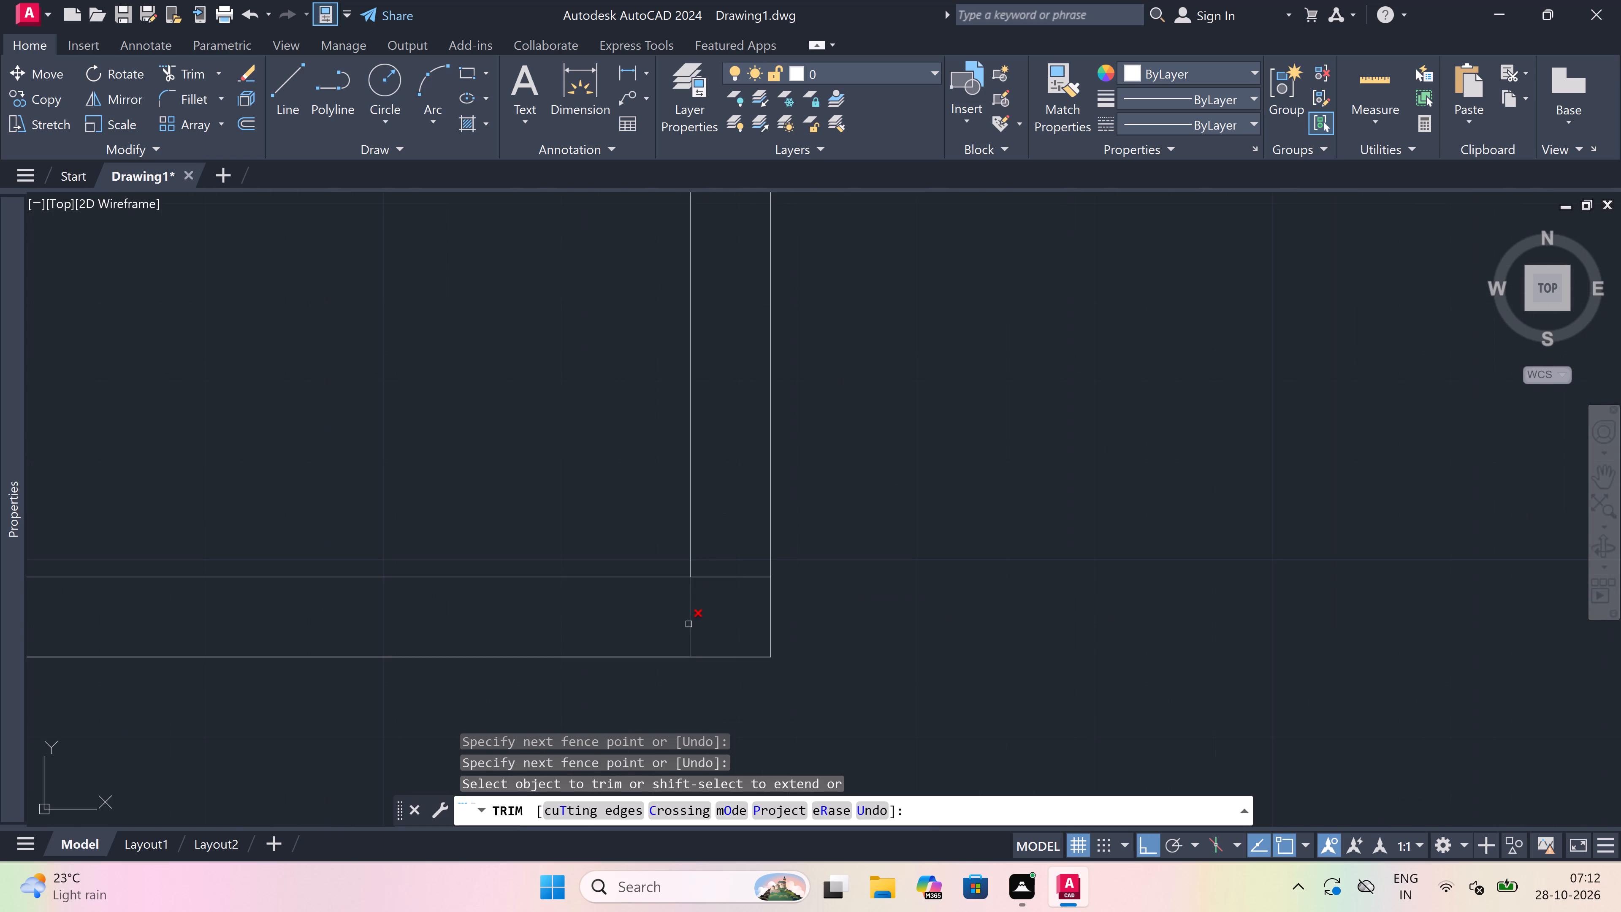
pyautogui.click(735, 578)
pyautogui.scroll(-6, 735, 578)
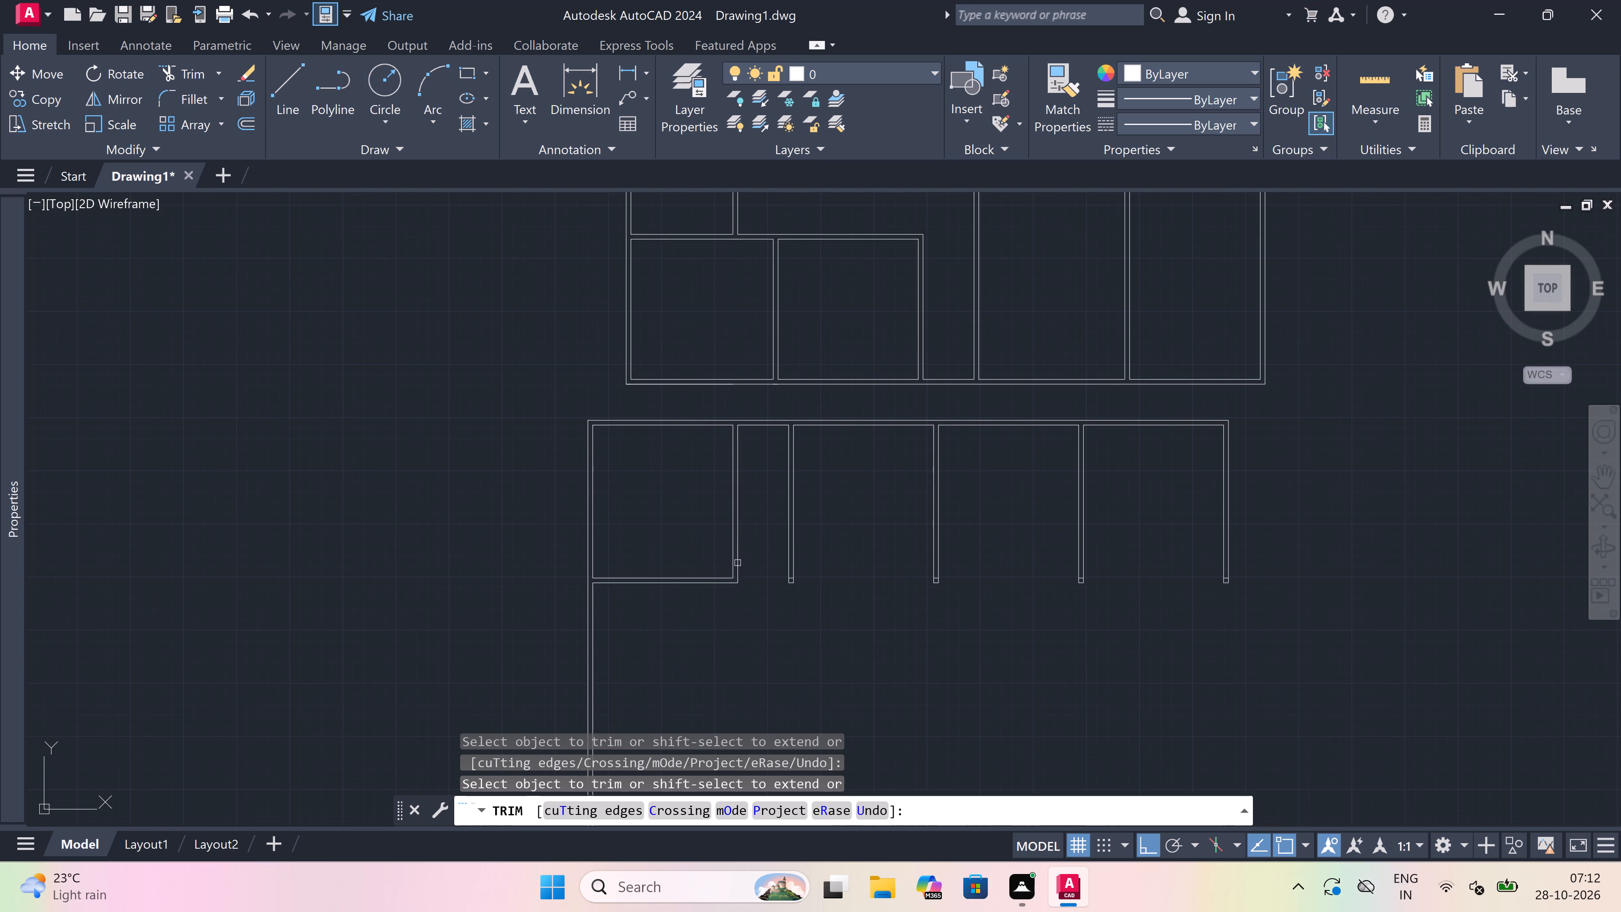
pyautogui.scroll(2, 765, 508)
pyautogui.scroll(-3, 765, 506)
pyautogui.scroll(2, 767, 442)
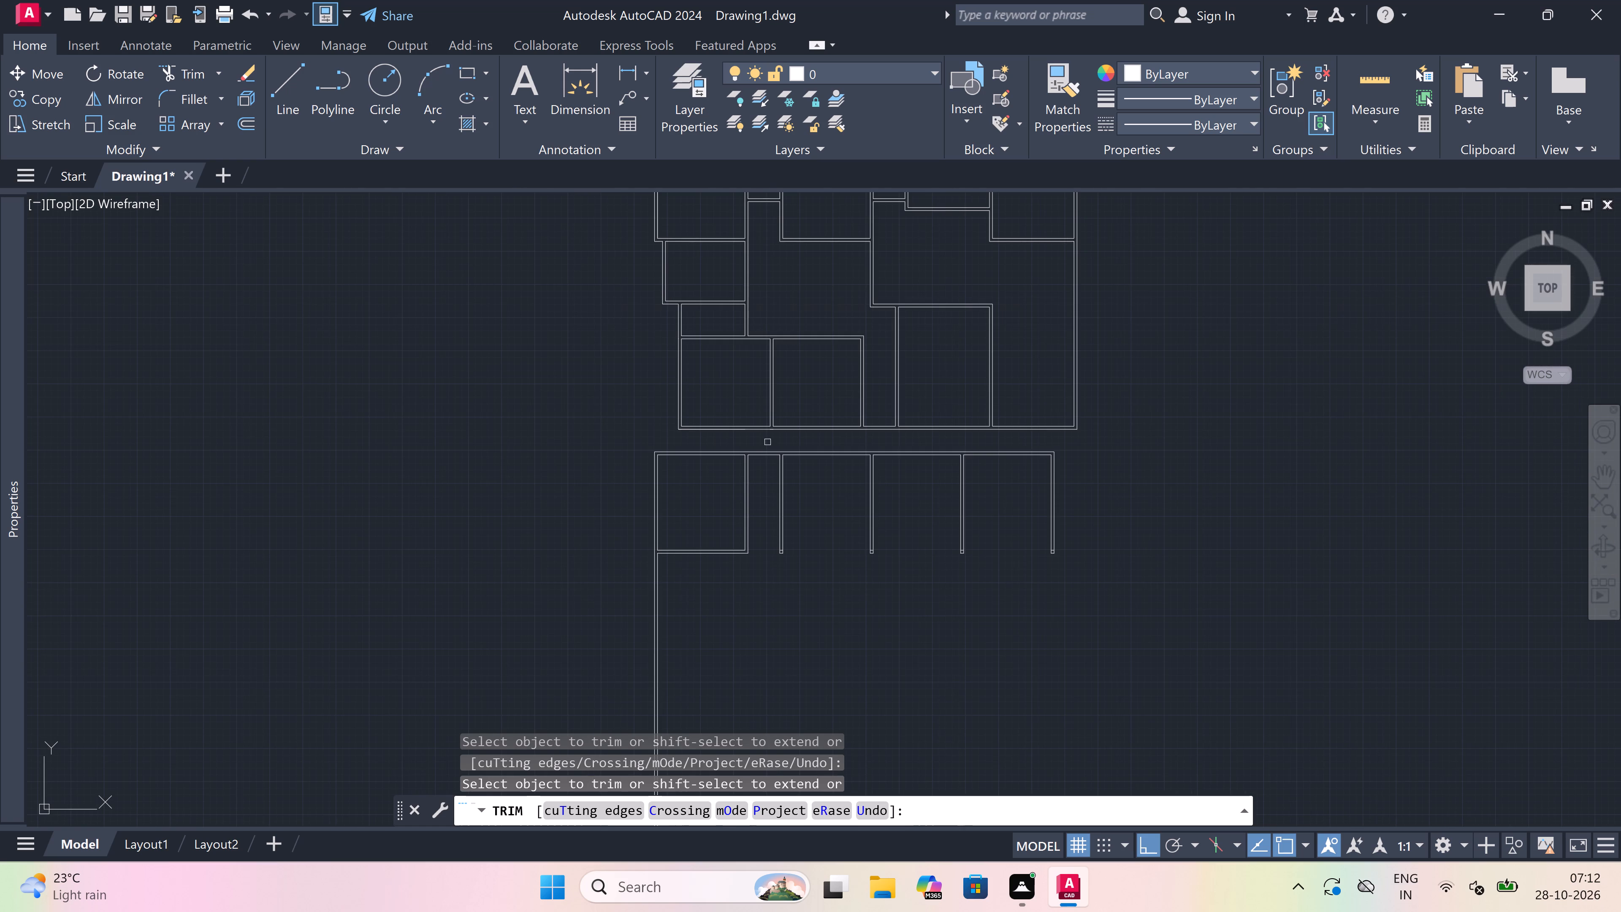
pyautogui.press('Escape')
# Offset the top inner wall line of the lower section's narrow room 7' downward.
pyautogui.scroll(1, 754, 500)
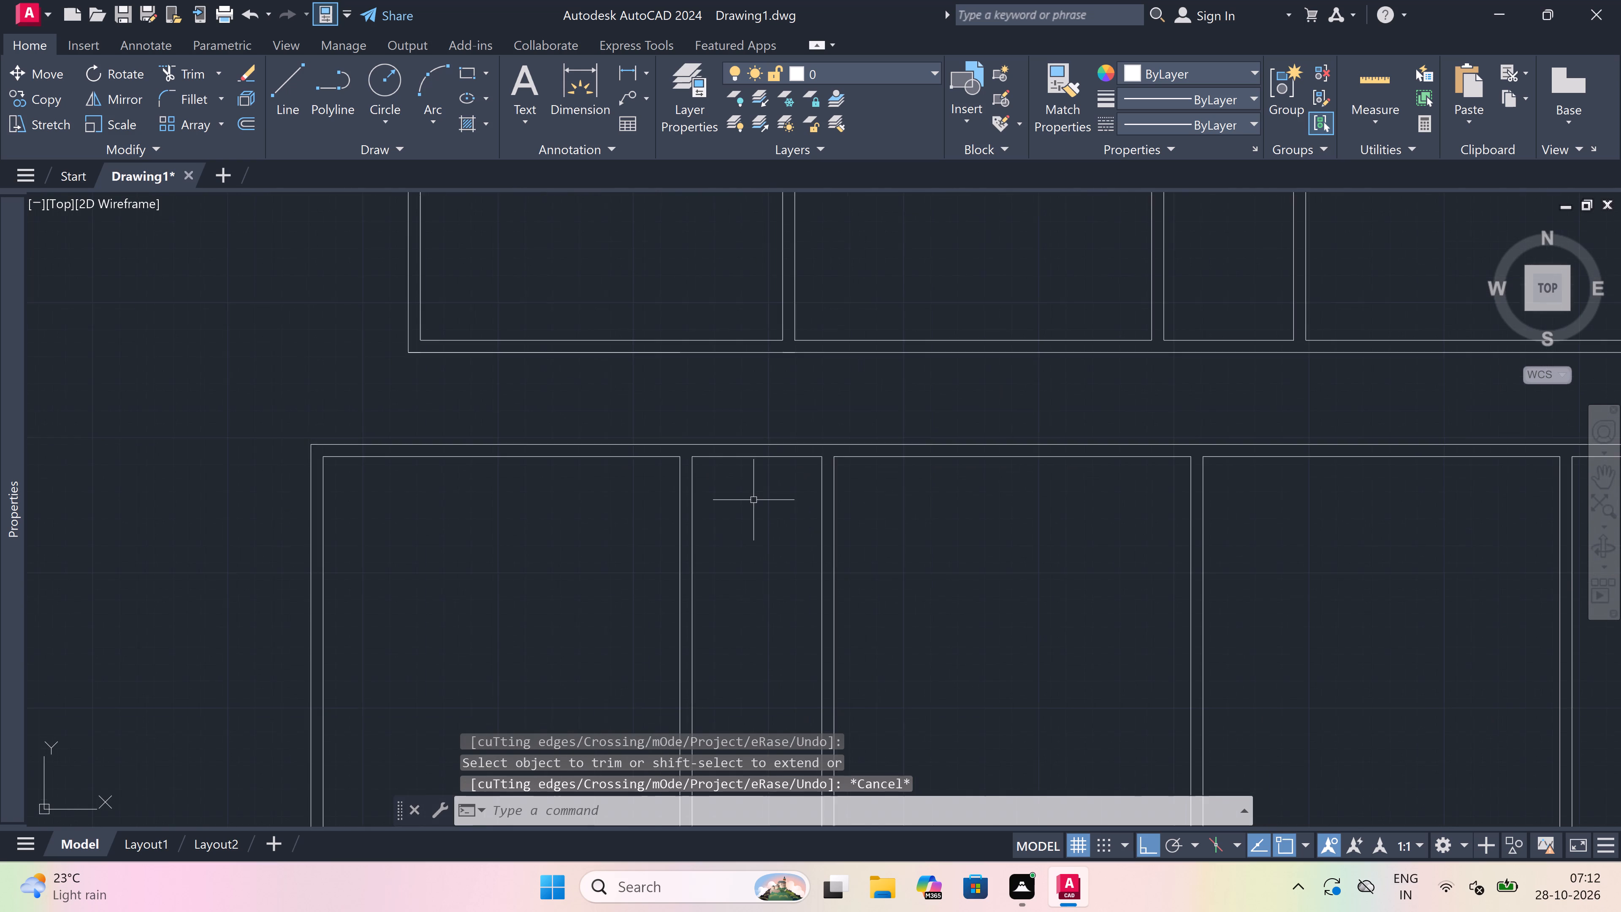
pyautogui.scroll(1, 754, 500)
pyautogui.press('o')
pyautogui.press('space')
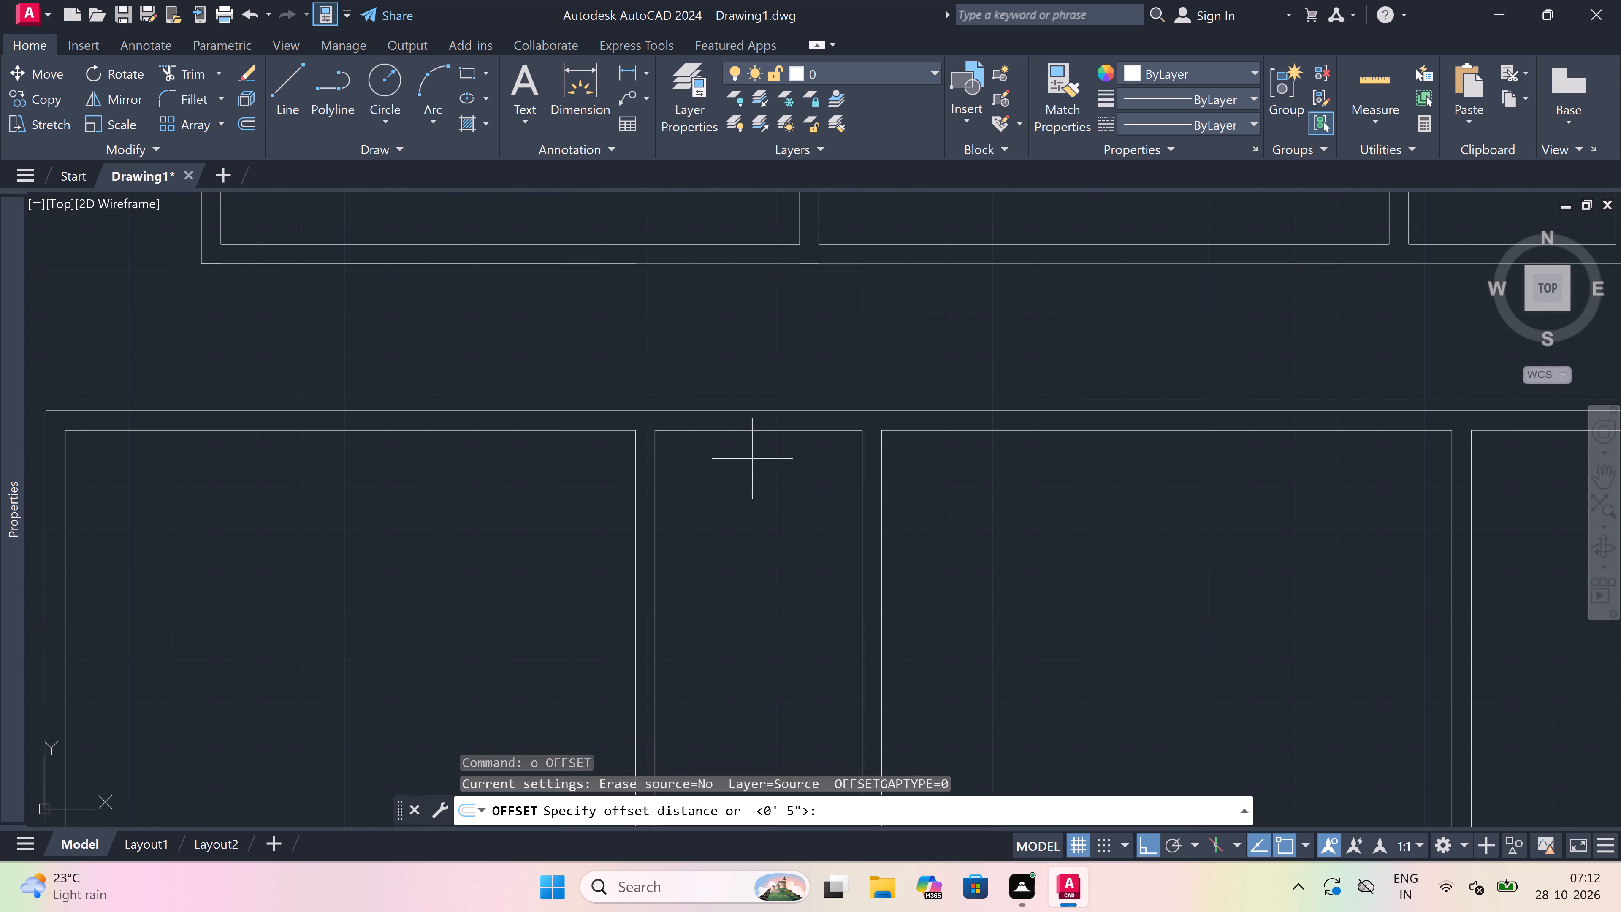
pyautogui.click(757, 432)
pyautogui.scroll(-1, 757, 432)
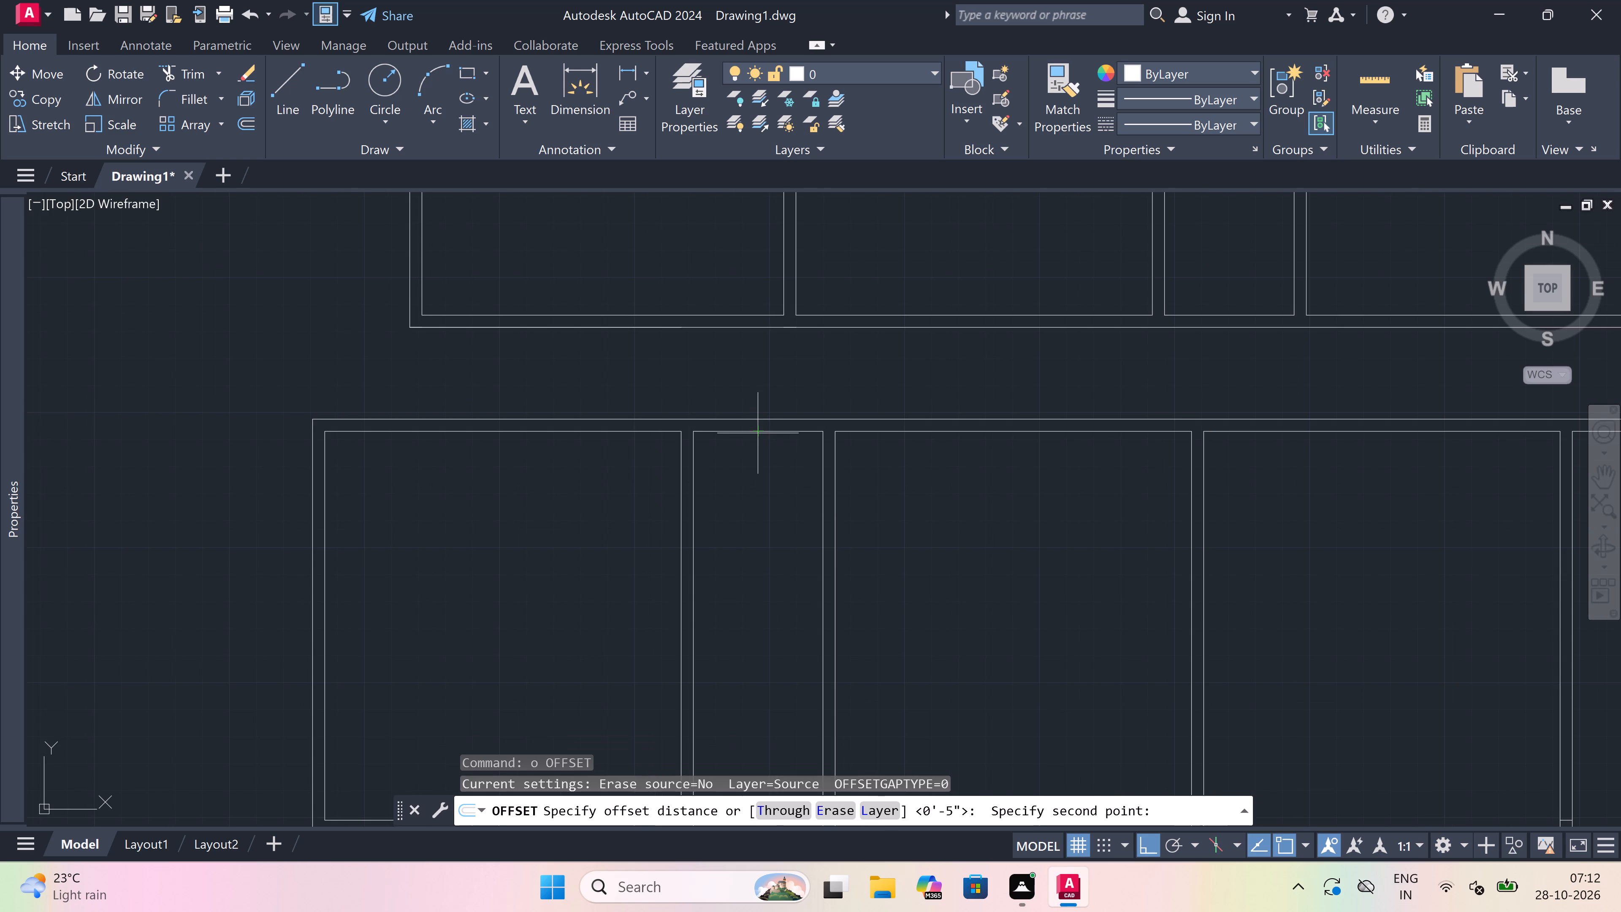
pyautogui.scroll(2, 759, 507)
pyautogui.press('7')
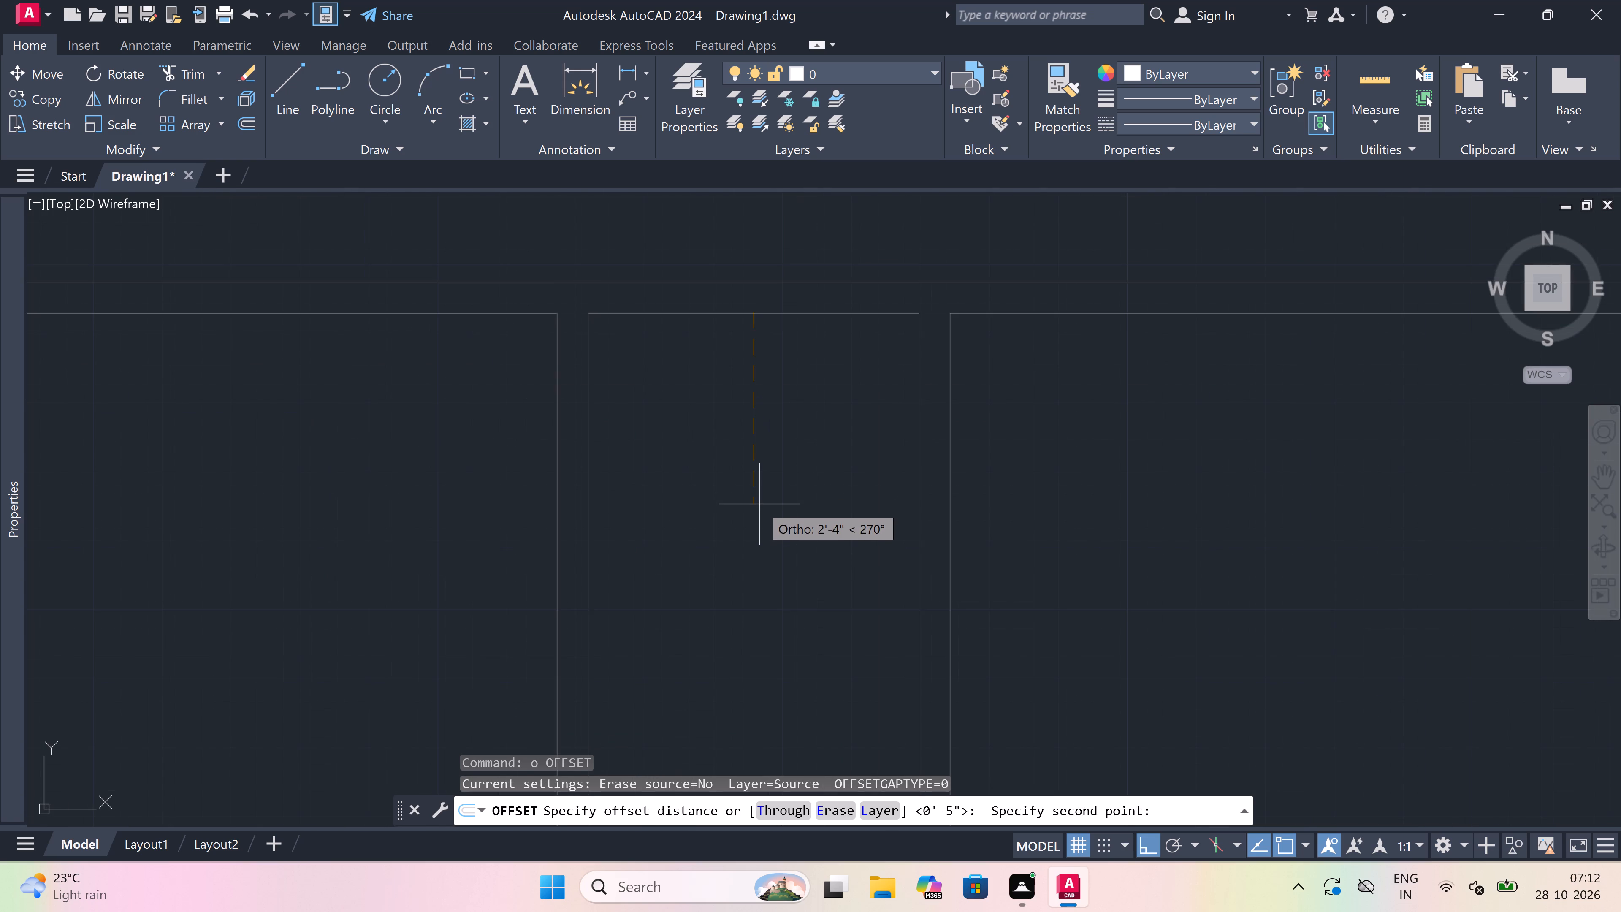
pyautogui.press("'")
pyautogui.press('space')
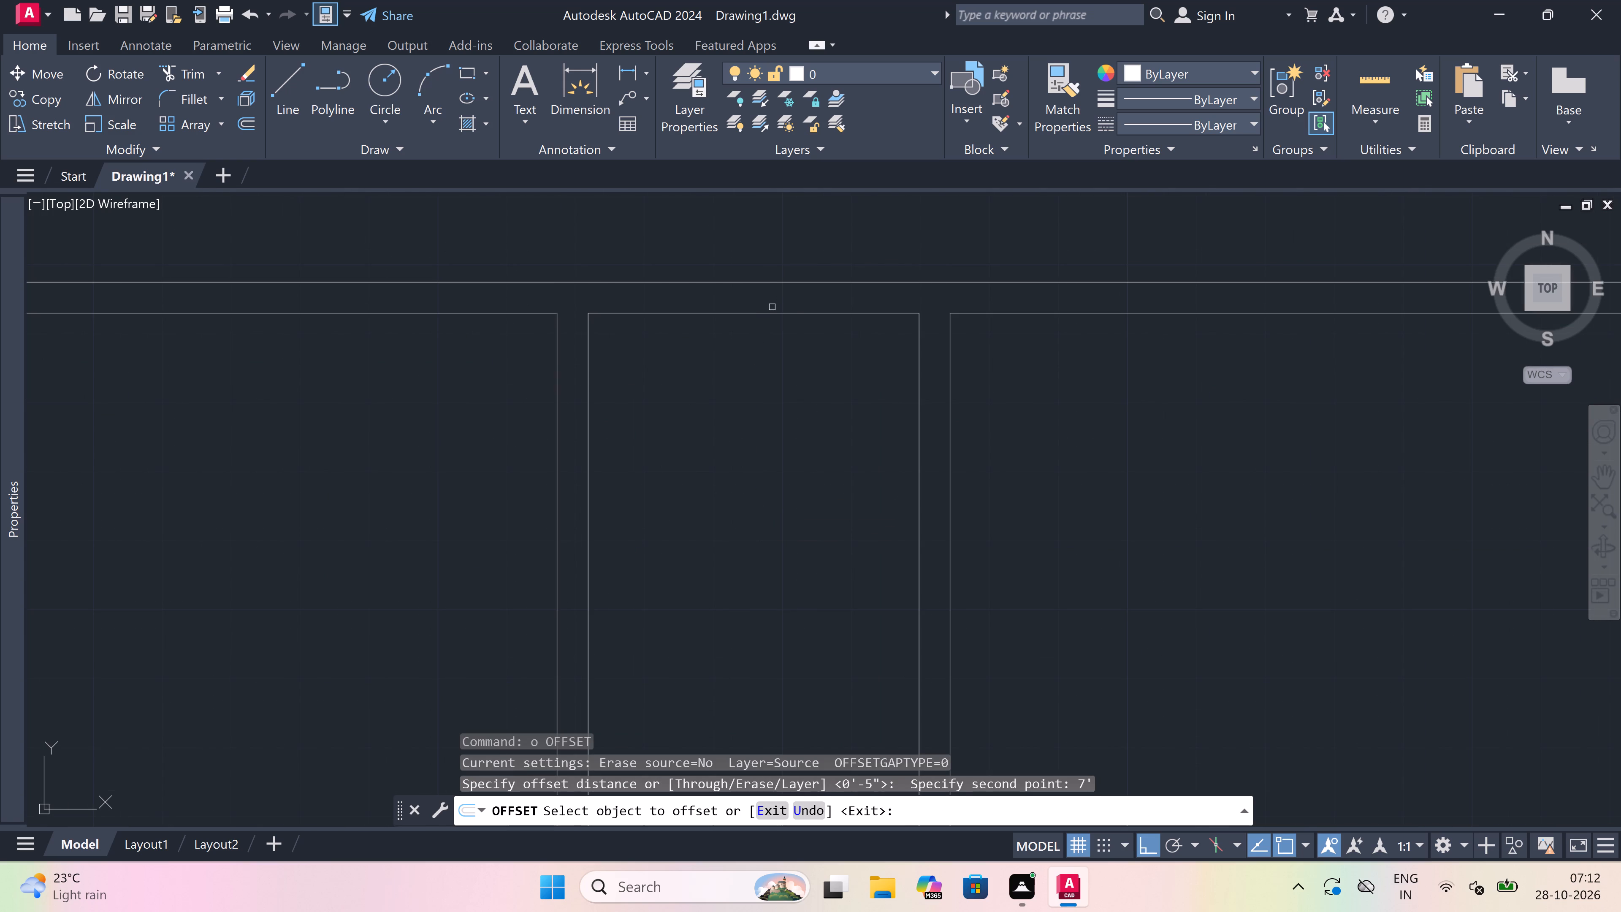
pyautogui.scroll(-2, 773, 315)
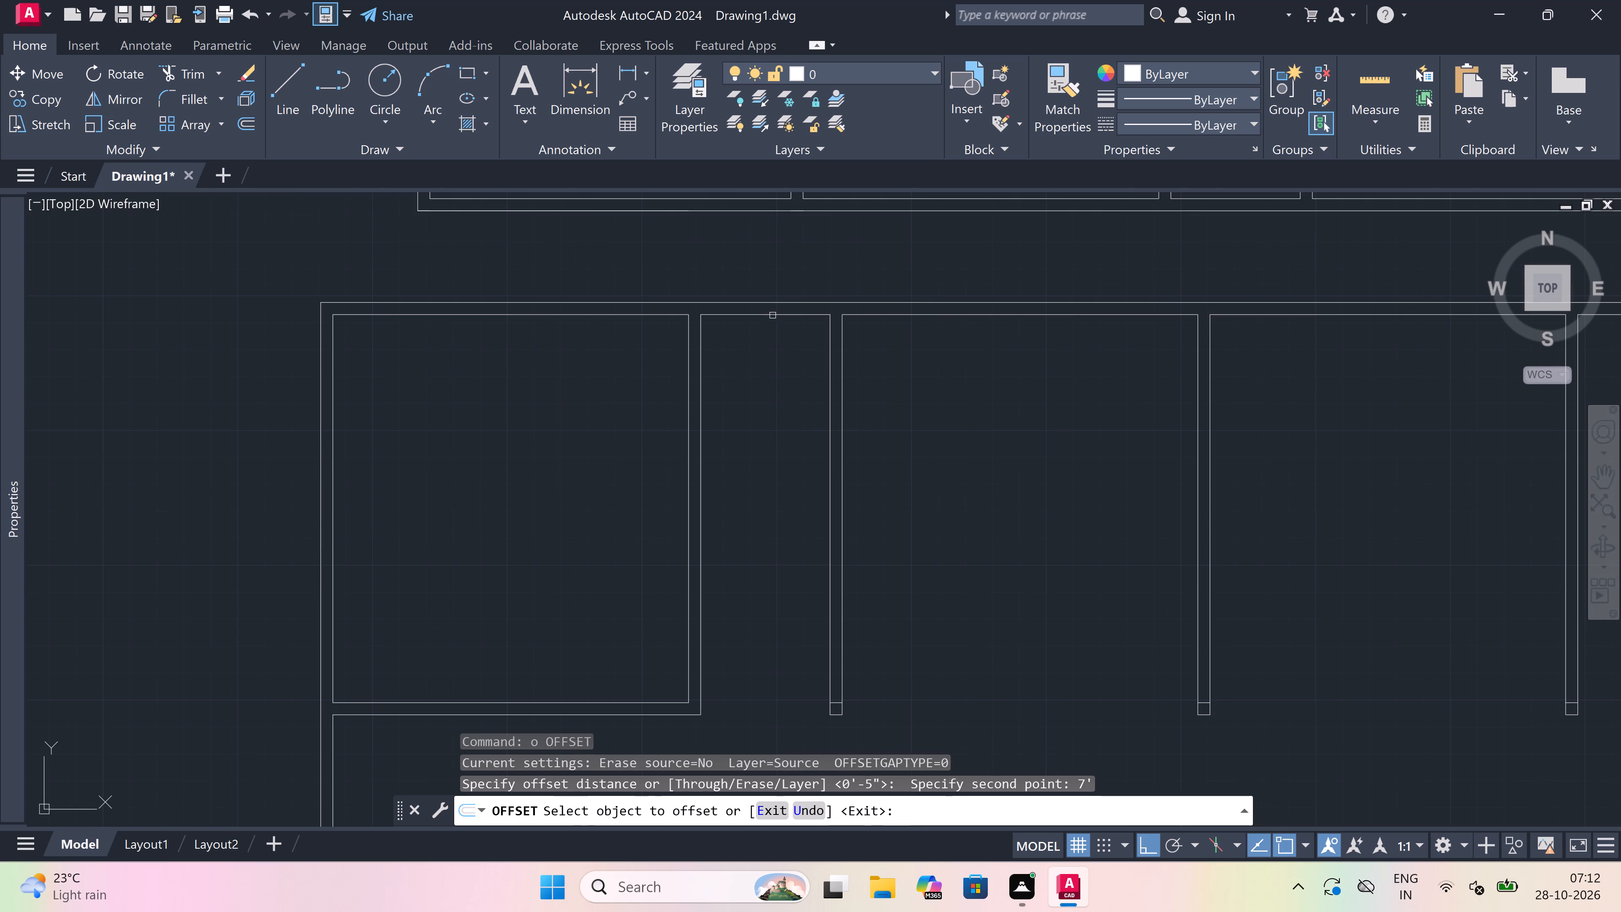
pyautogui.moveTo(773, 315); pyautogui.dragTo(781, 375)
pyautogui.click(772, 521)
pyautogui.press('Escape')
# Offset the narrow room's new bottom line 4.5" downward to form the wall thickness.
pyautogui.press('space')
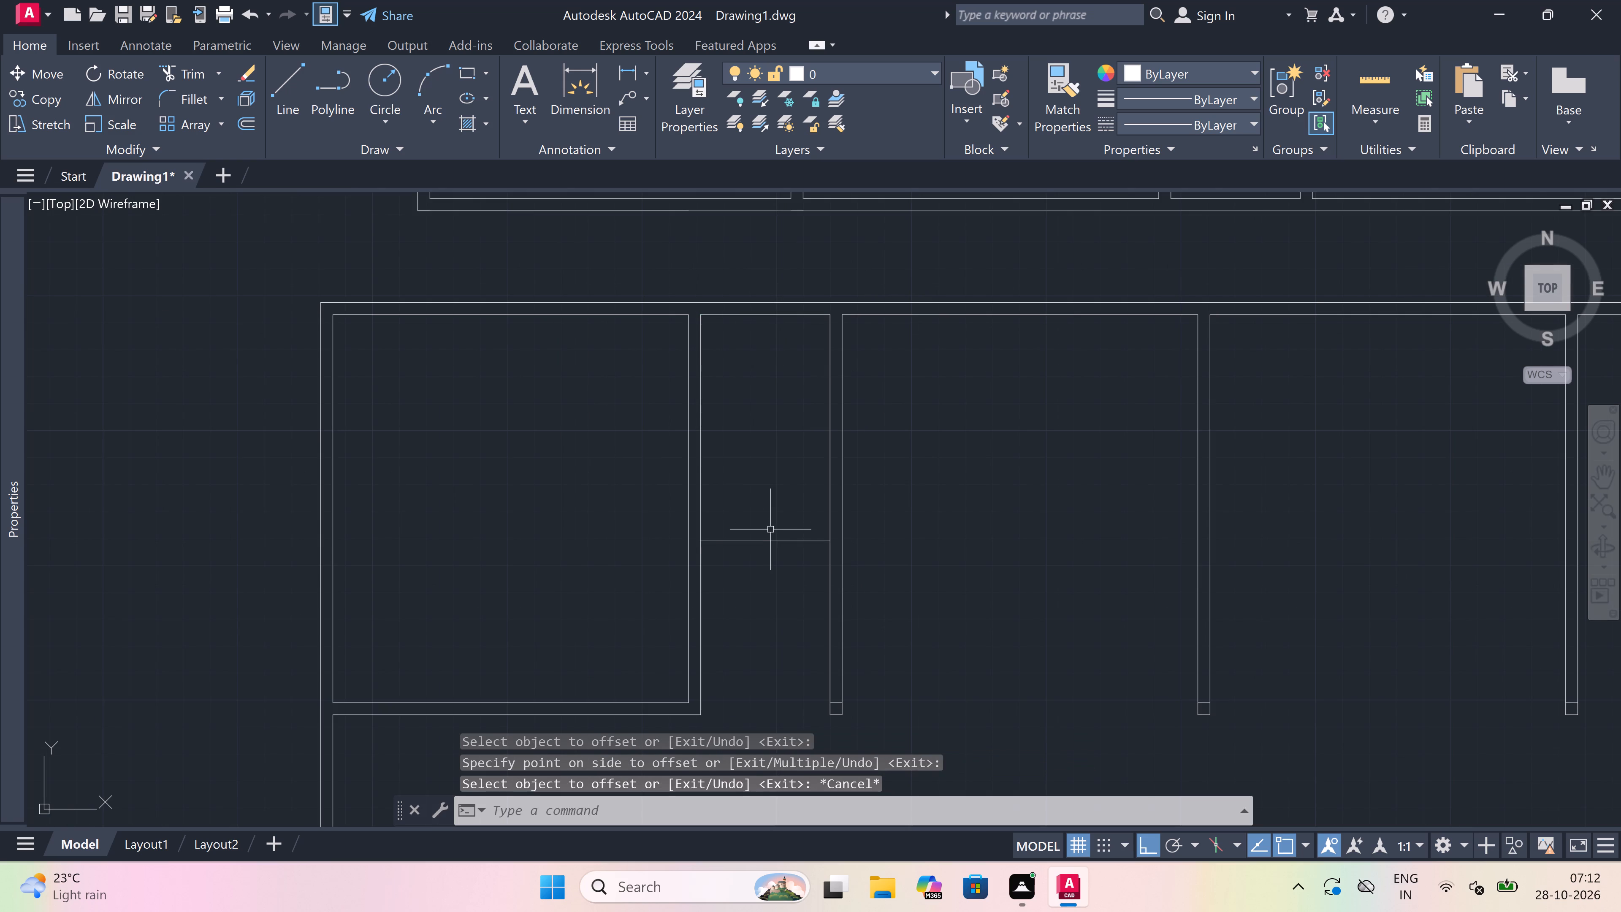
pyautogui.click(760, 537)
pyautogui.scroll(2, 754, 581)
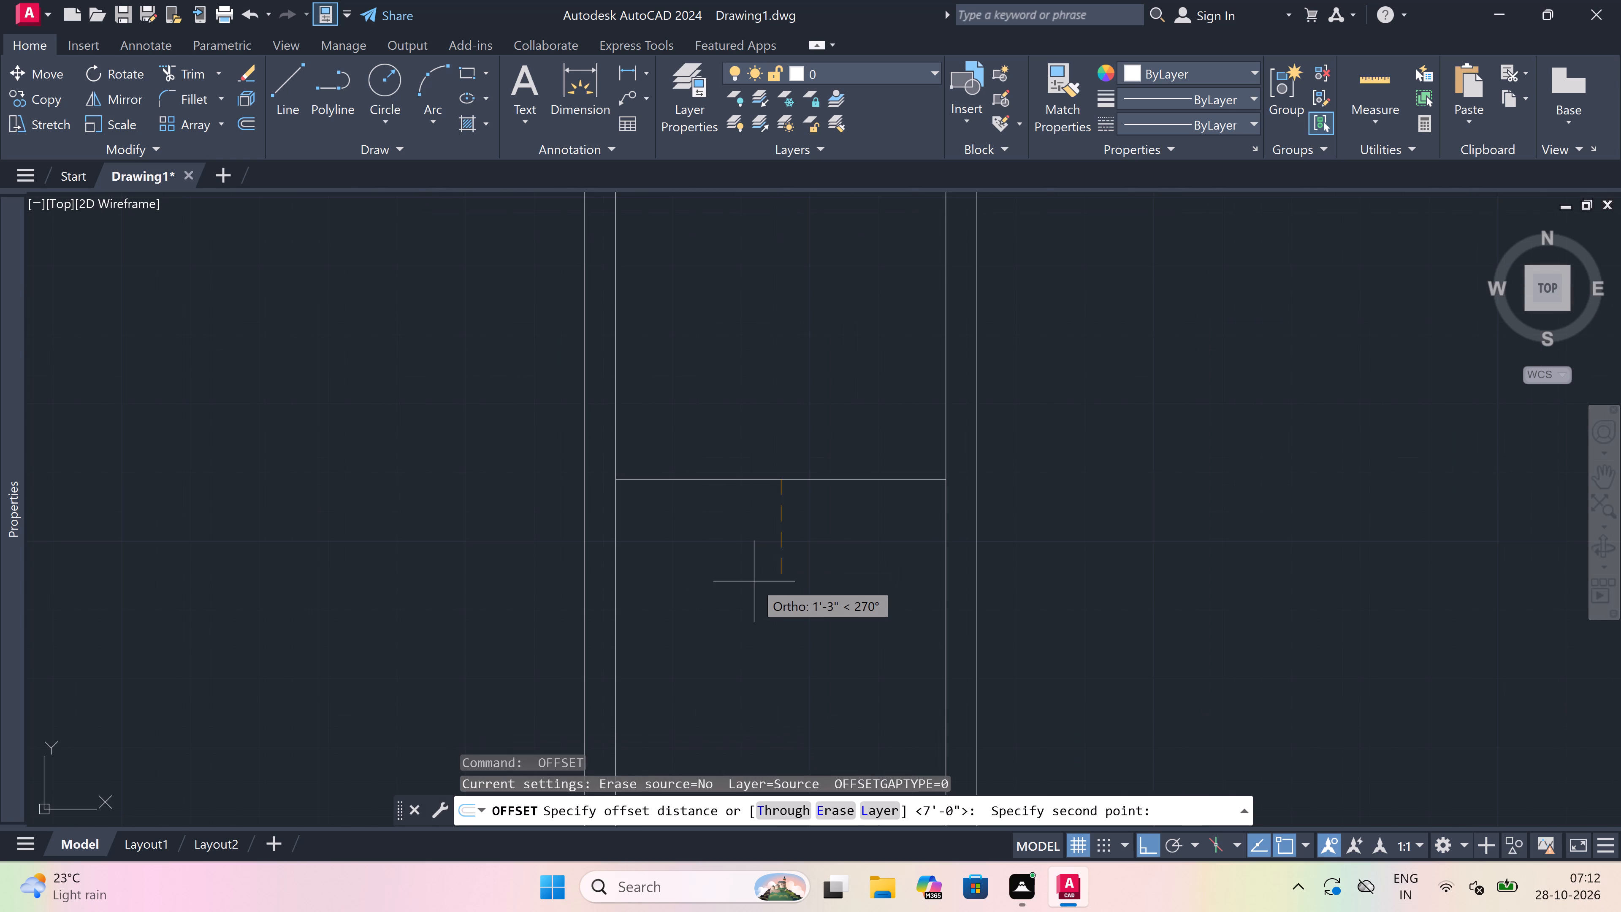
pyautogui.press('4')
pyautogui.press('.')
pyautogui.press('5')
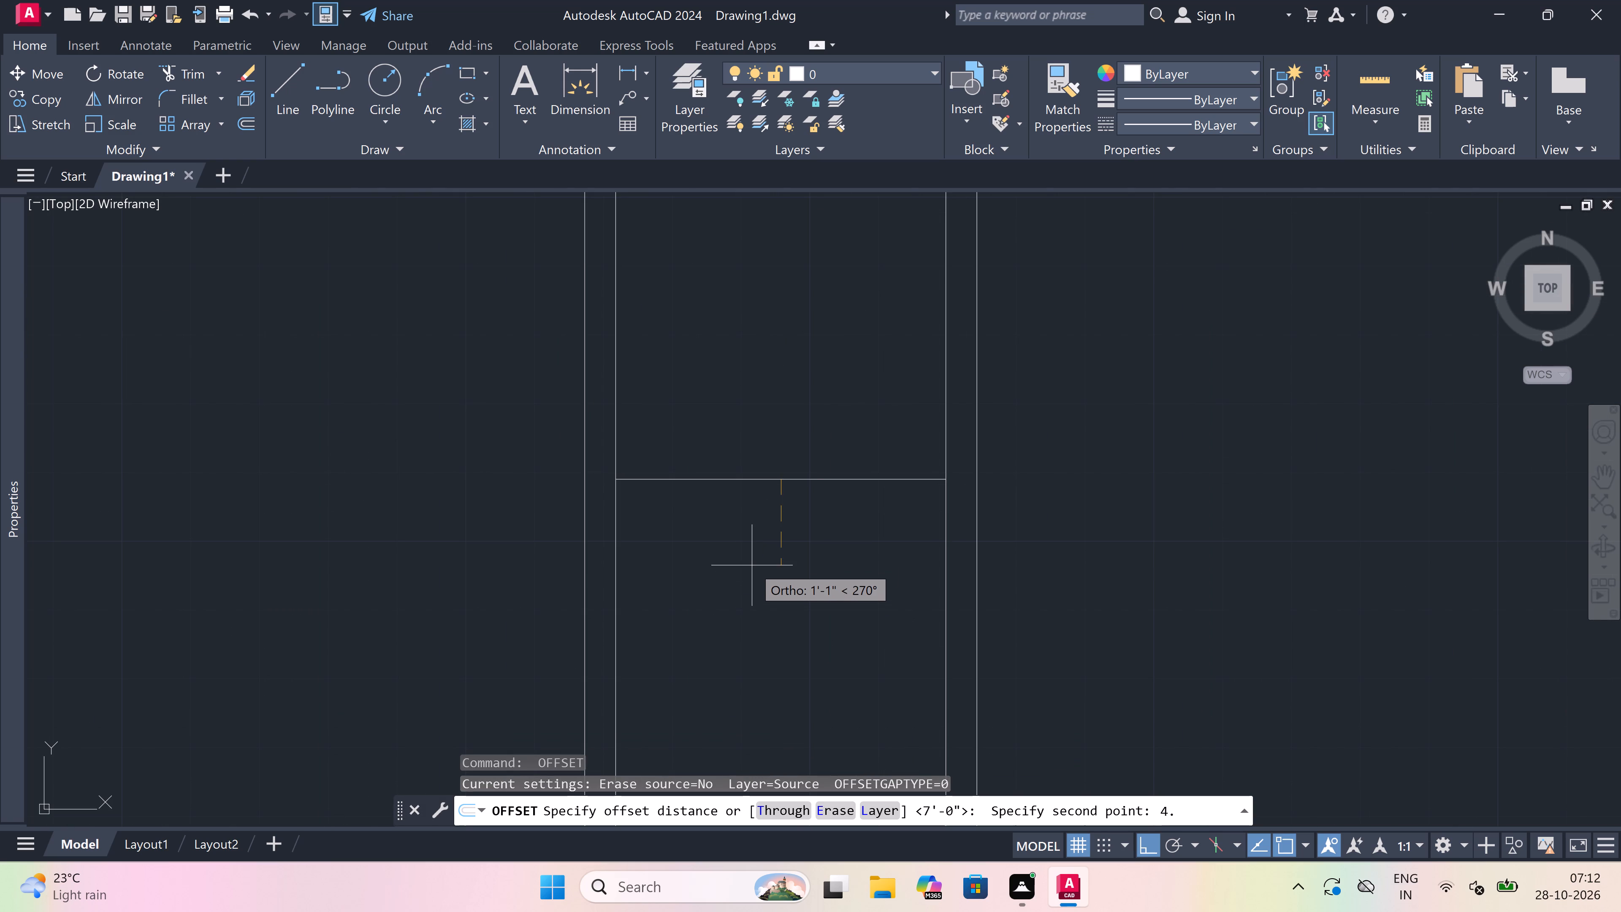
pyautogui.hotkey('shift', '"')
pyautogui.press('space')
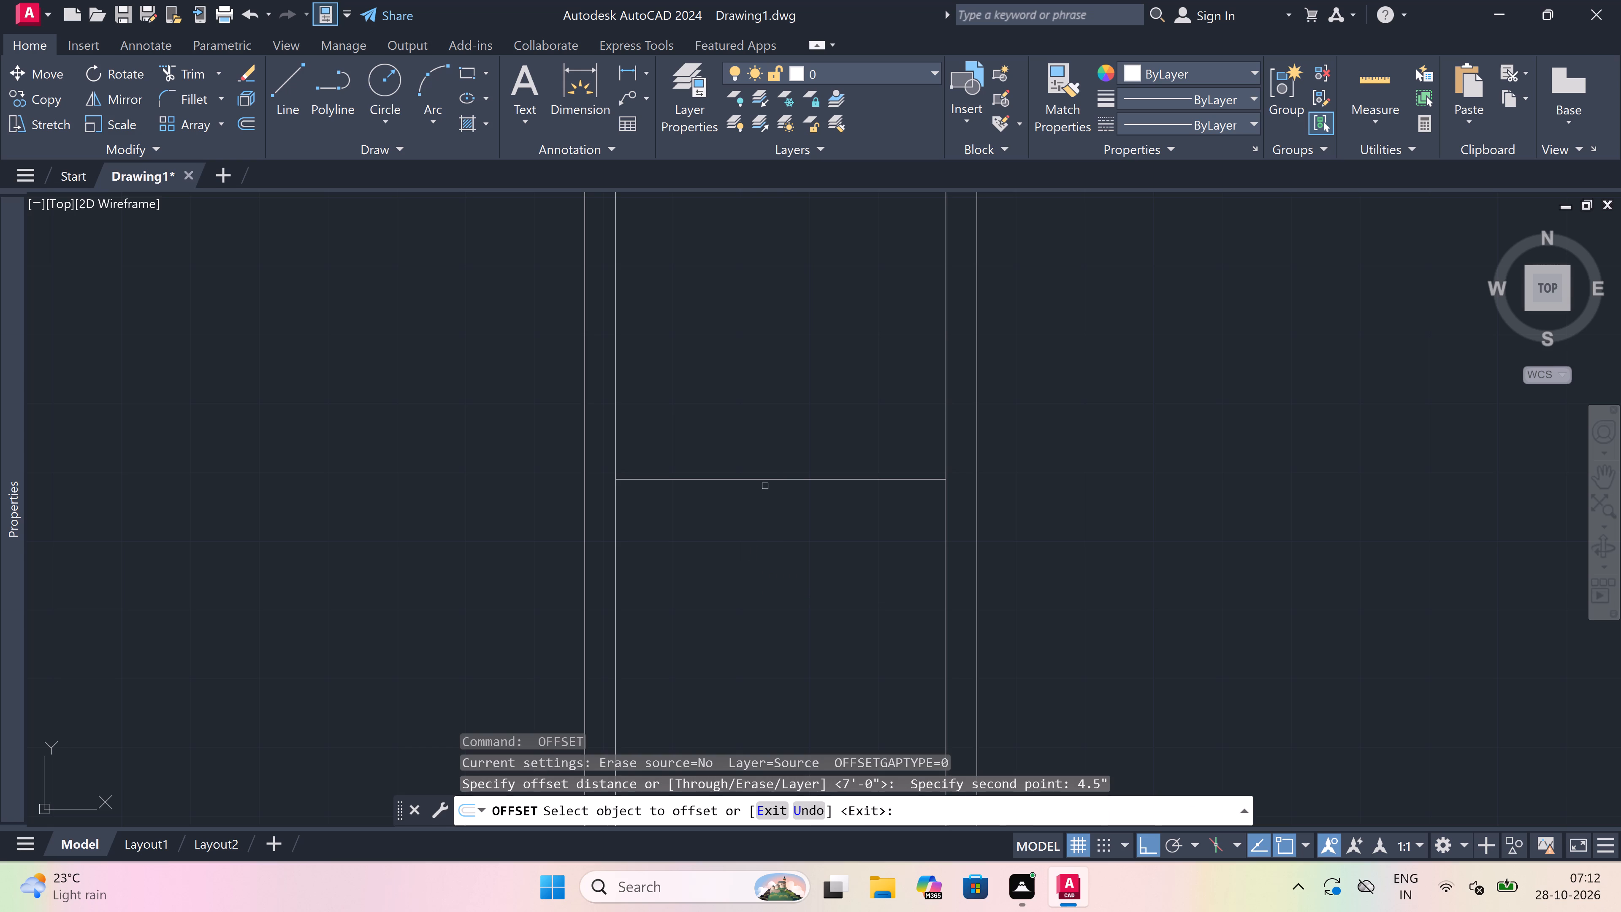
pyautogui.moveTo(774, 481); pyautogui.dragTo(770, 542)
pyautogui.click(768, 555)
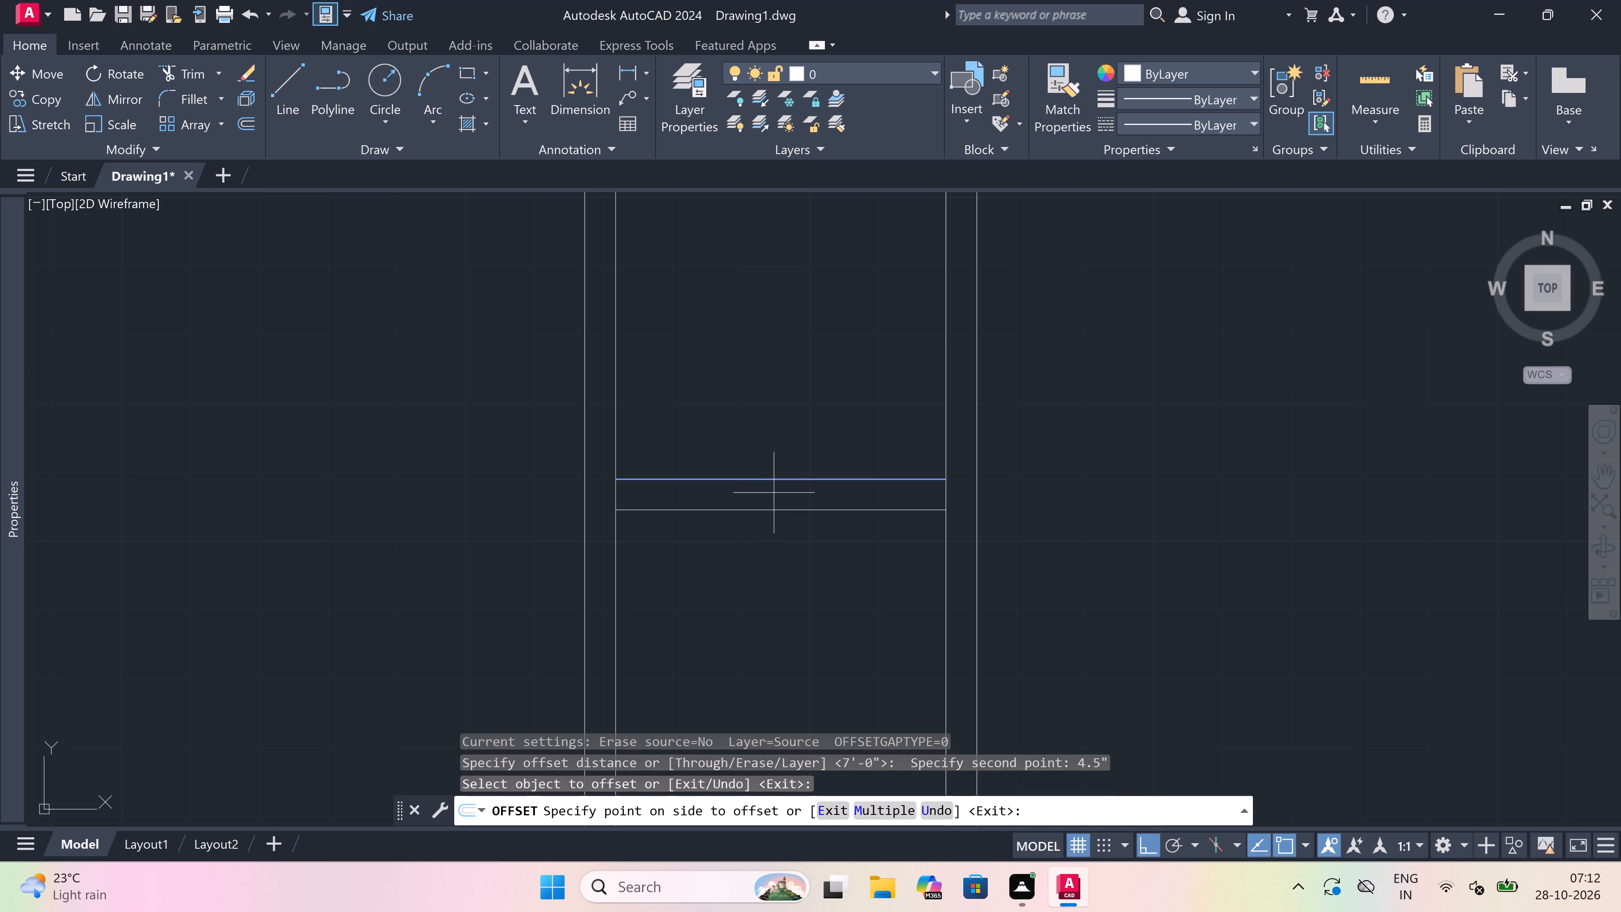
pyautogui.press('Escape')
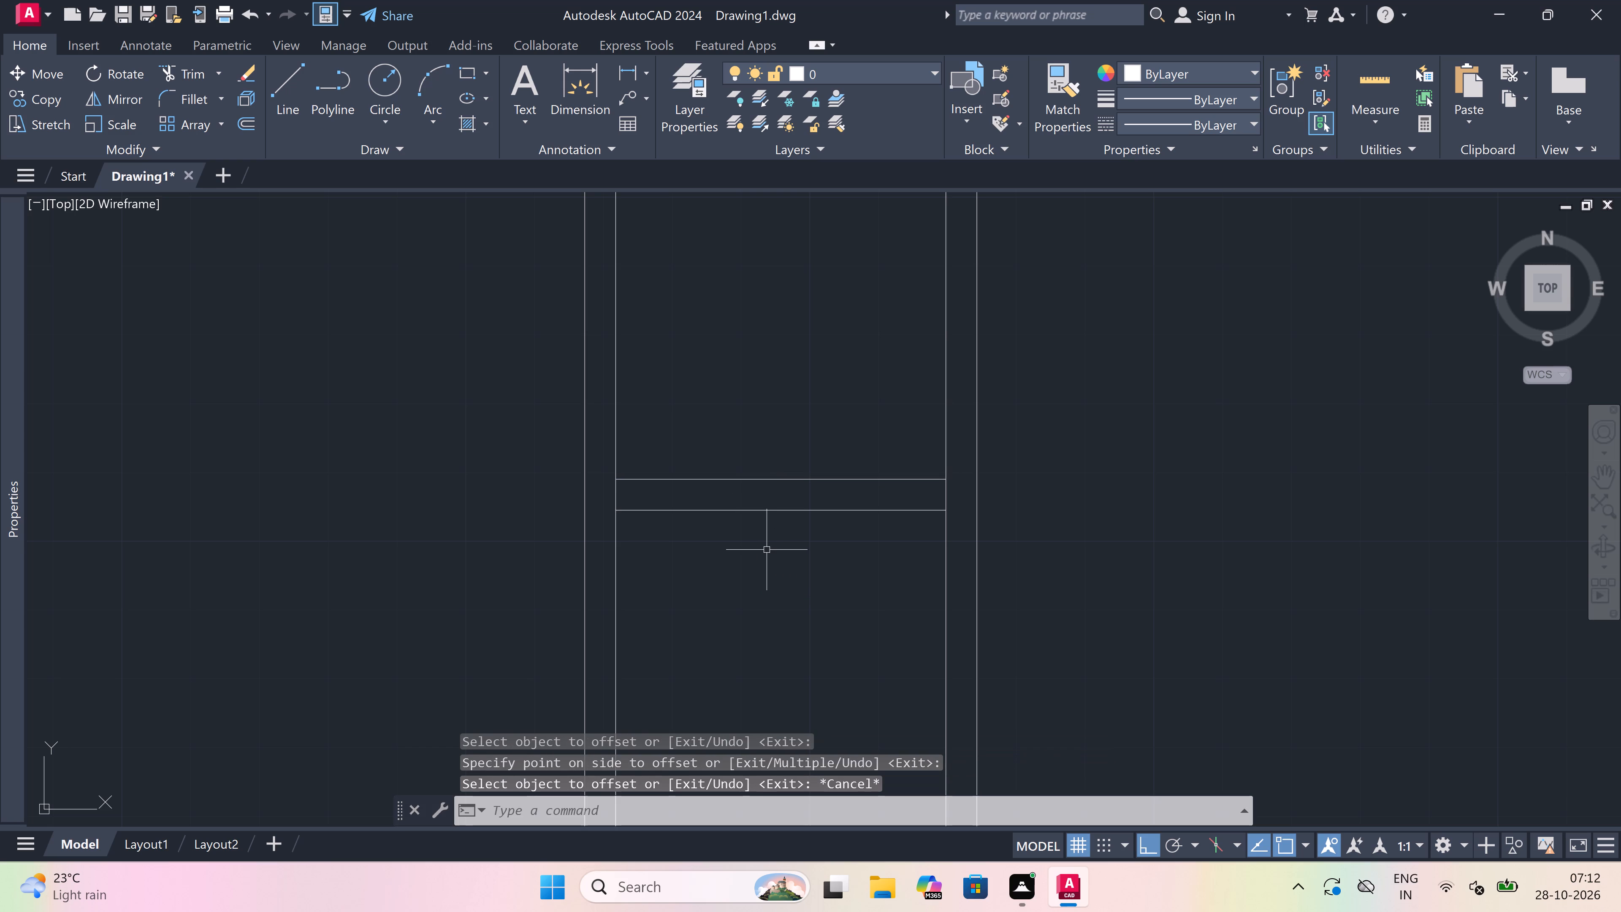
# Extend the lower line of the narrow room's bottom wall at both ends through the thickness of the side walls.
pyautogui.press('e')
pyautogui.press('x')
pyautogui.press('space')
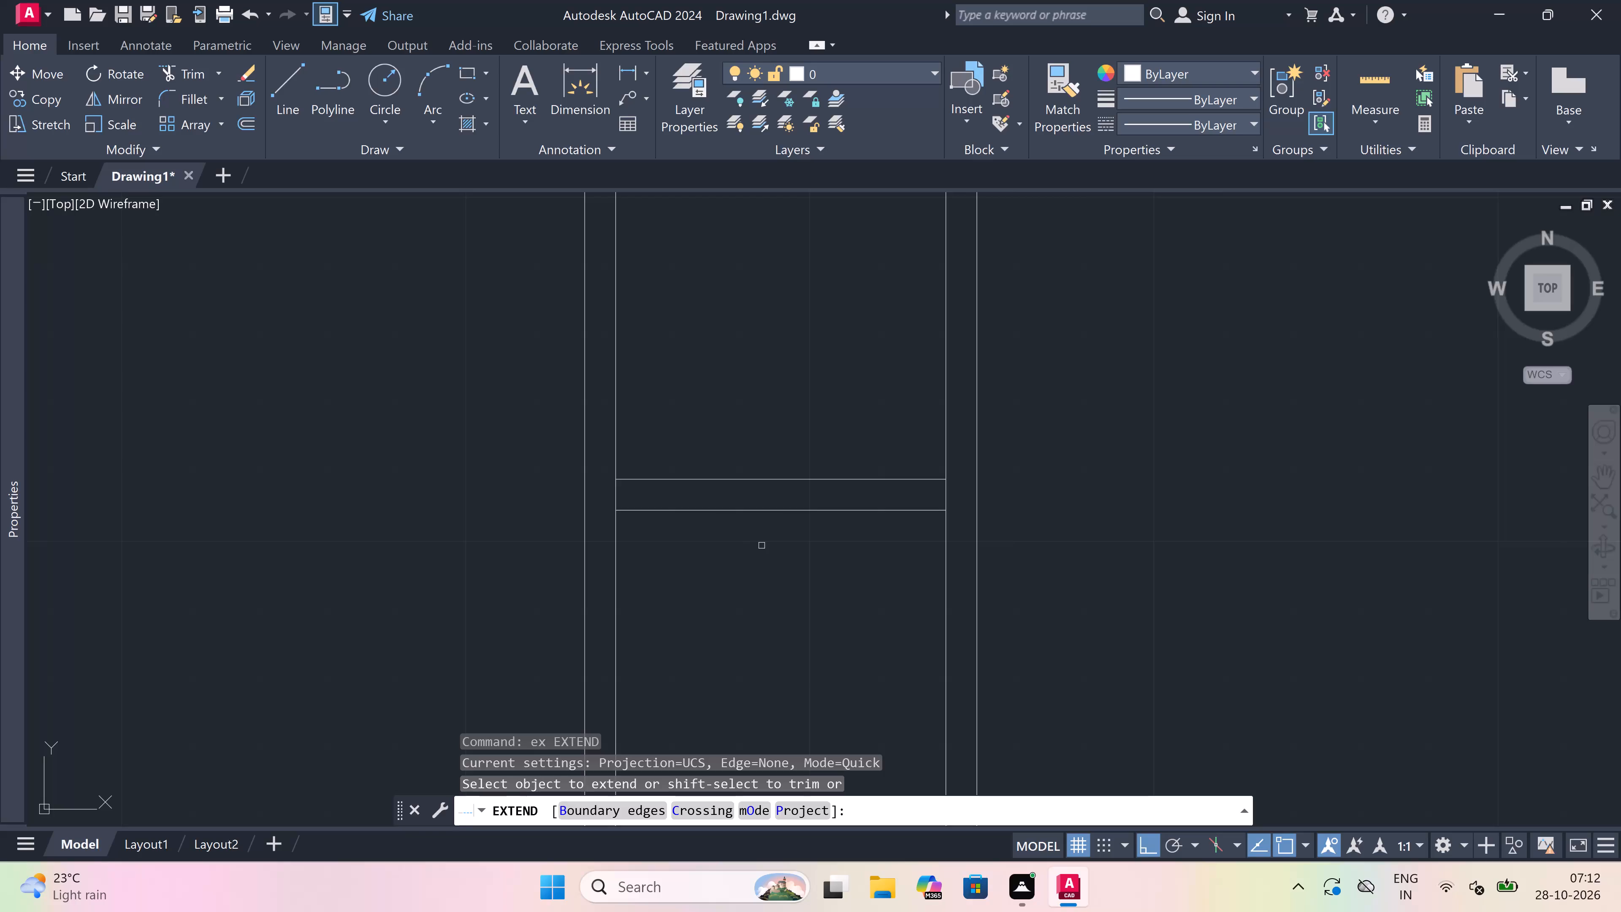
pyautogui.scroll(-3, 748, 532)
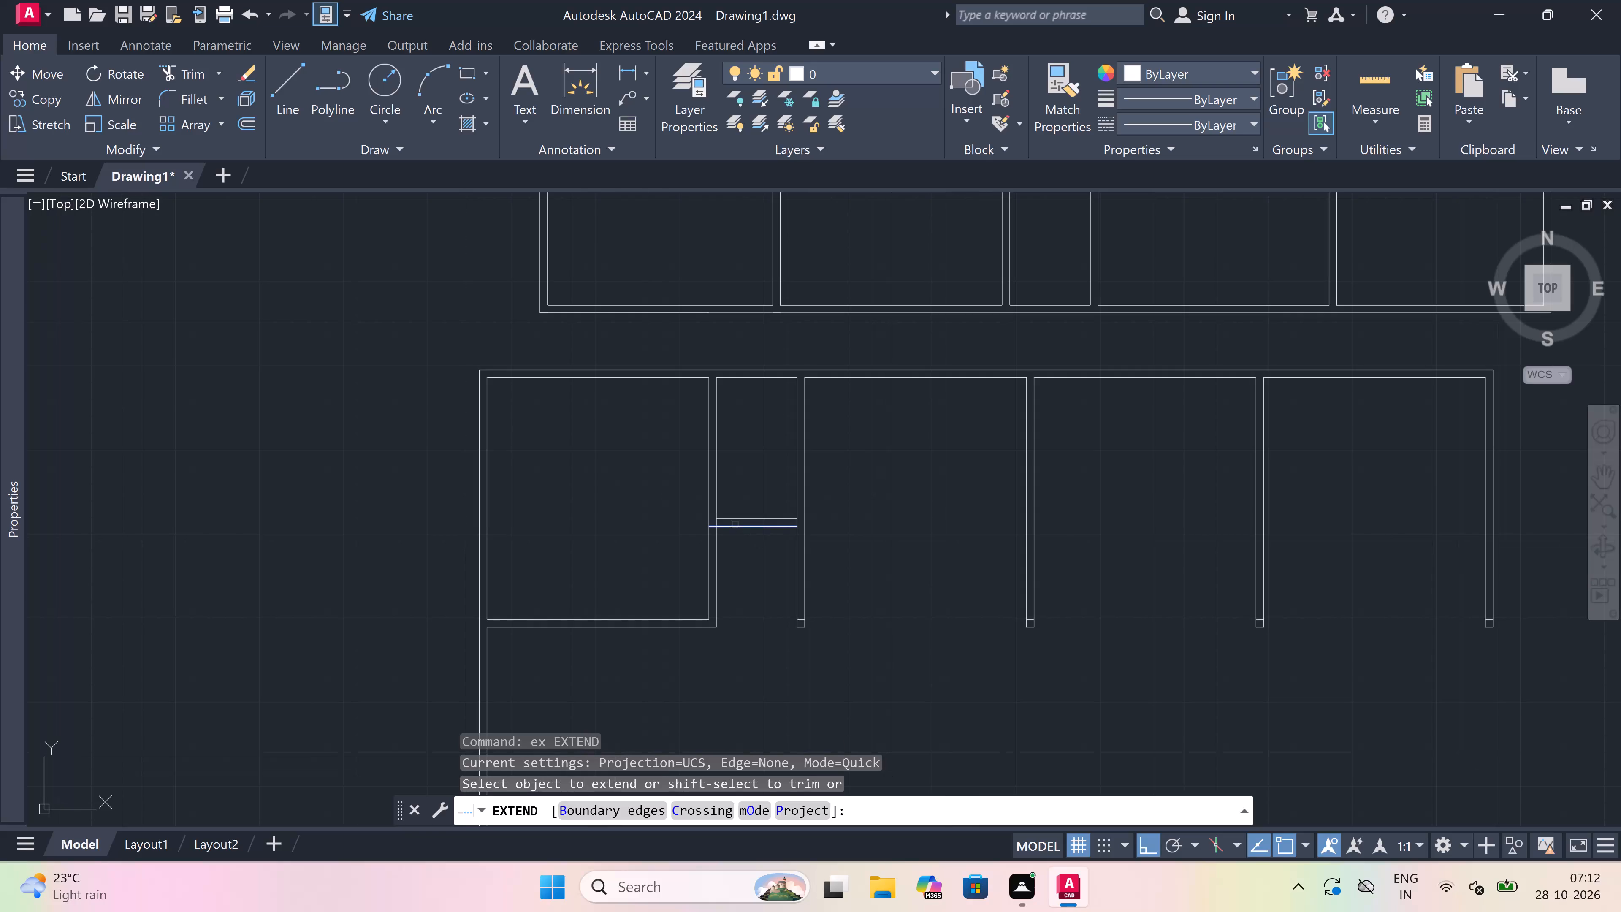
pyautogui.click(735, 524)
pyautogui.click(786, 529)
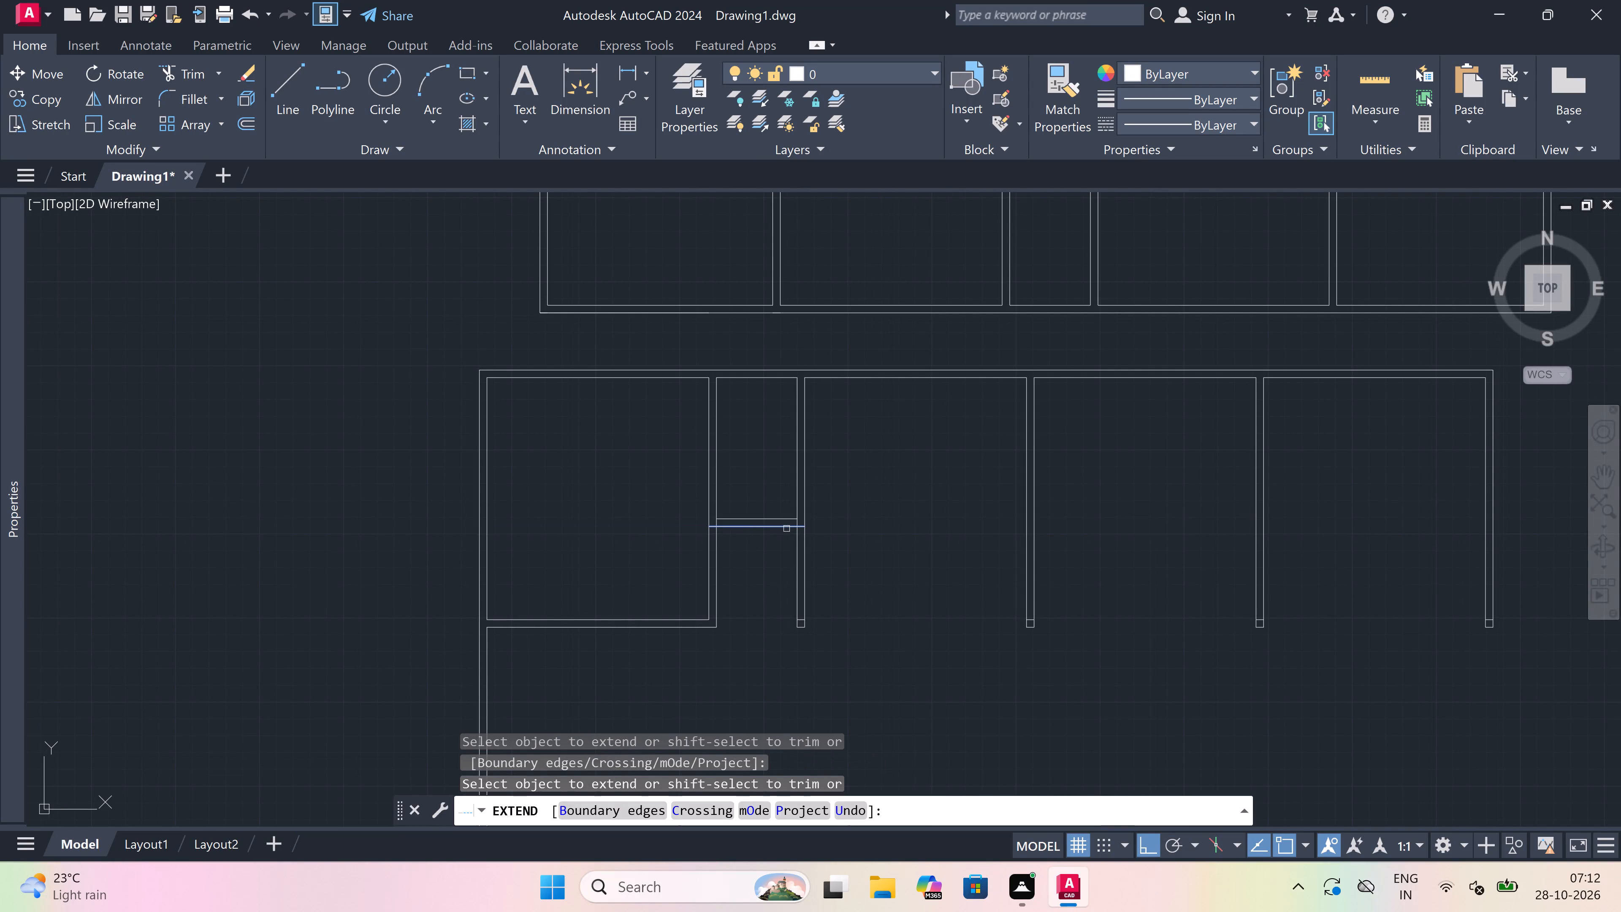
pyautogui.press('Escape')
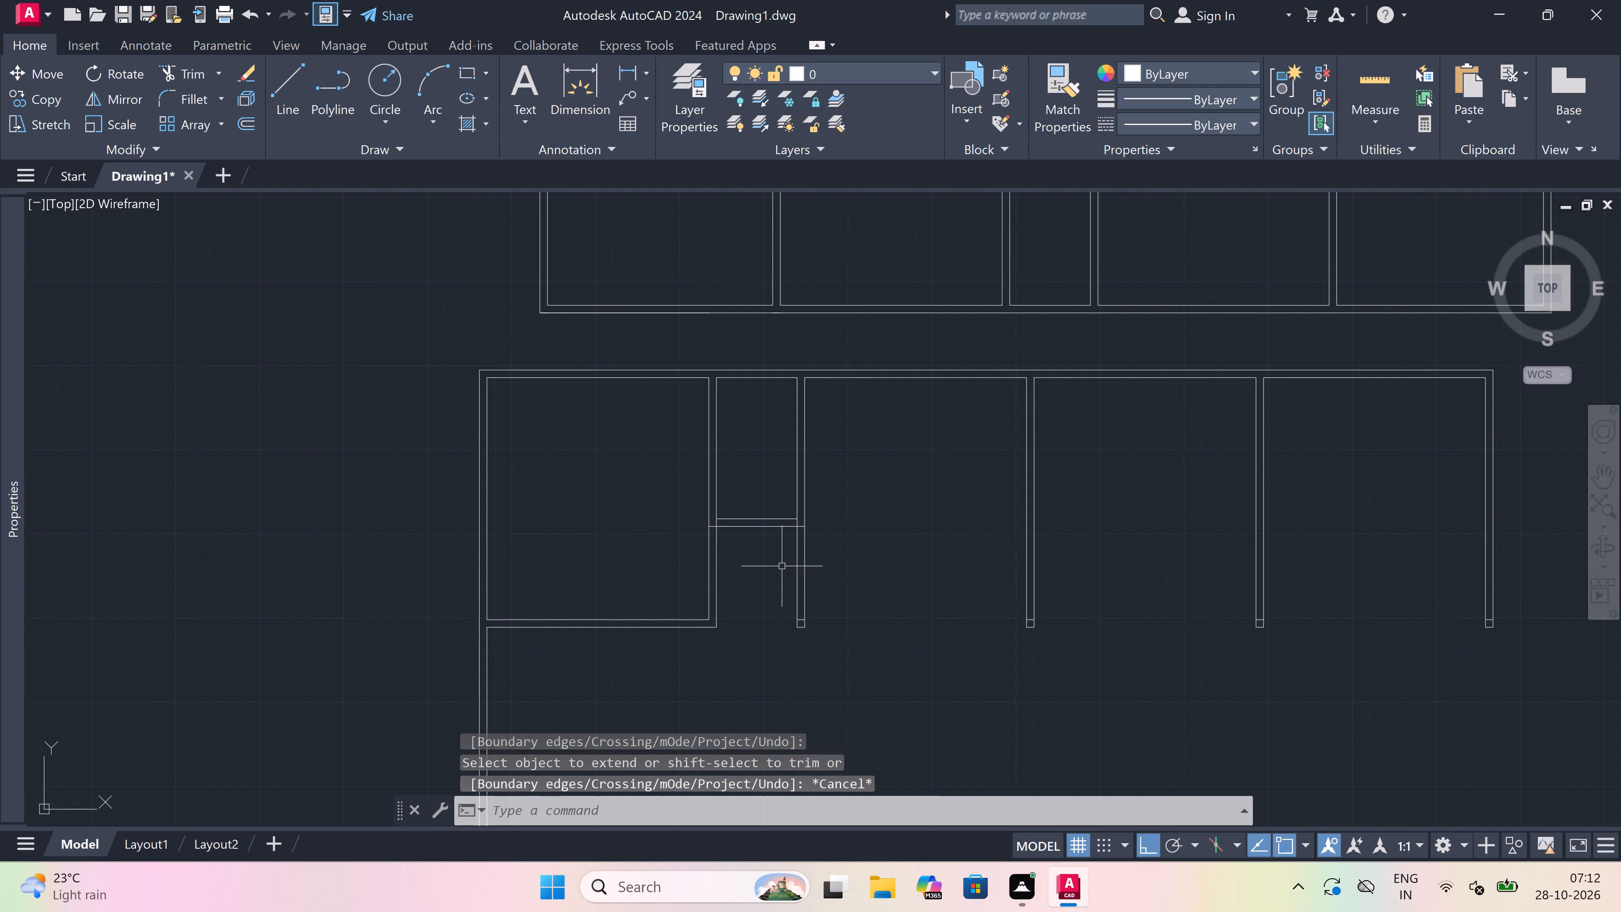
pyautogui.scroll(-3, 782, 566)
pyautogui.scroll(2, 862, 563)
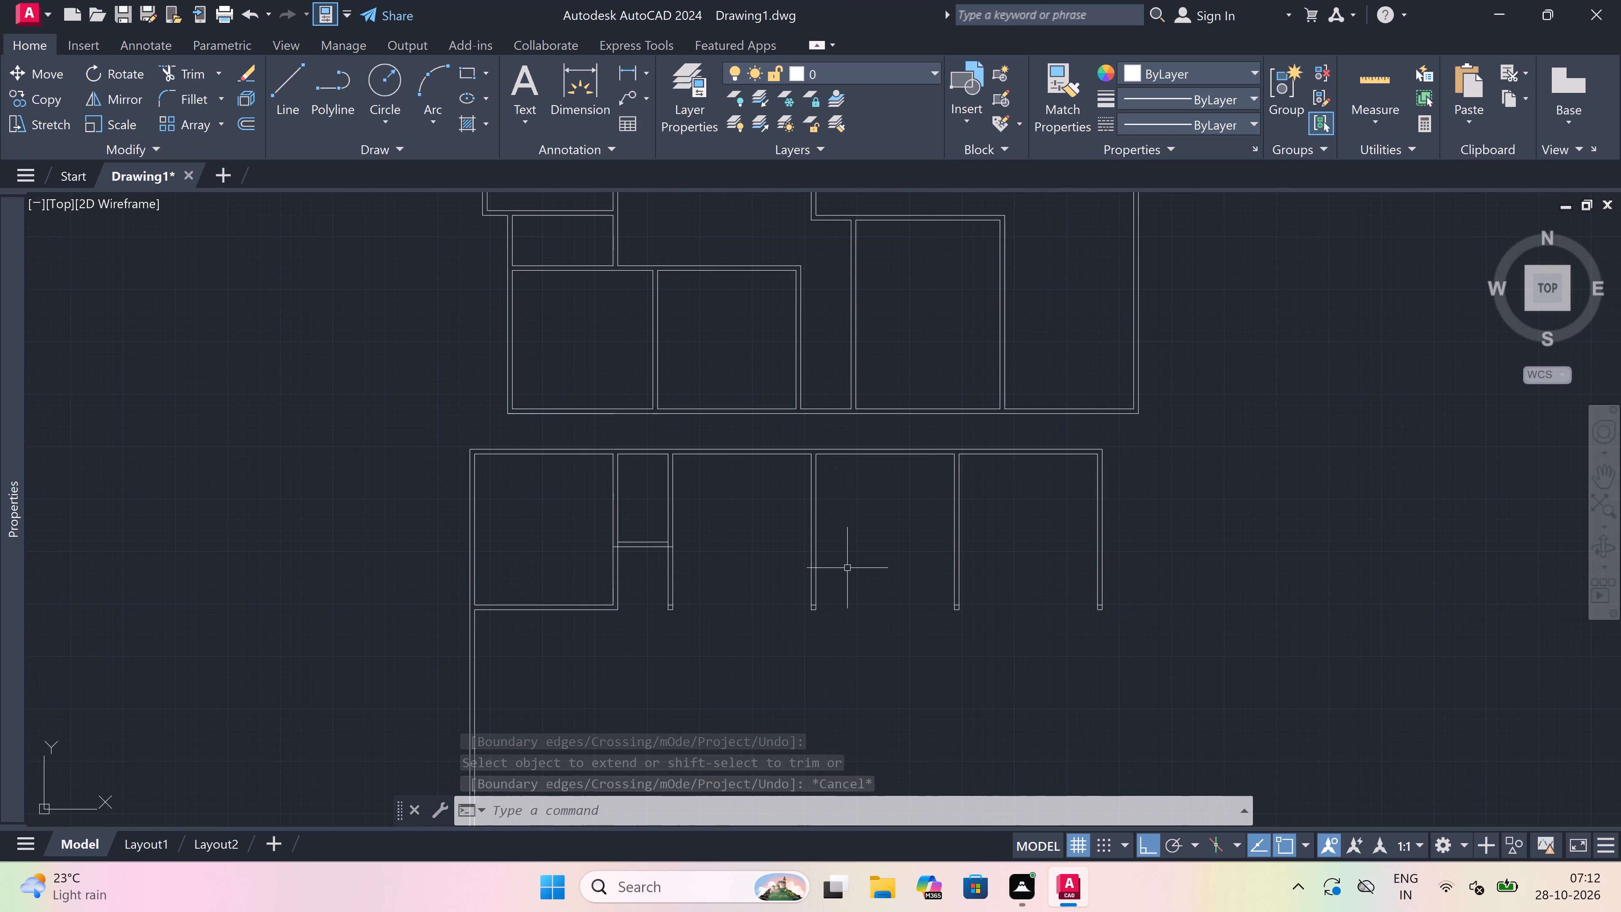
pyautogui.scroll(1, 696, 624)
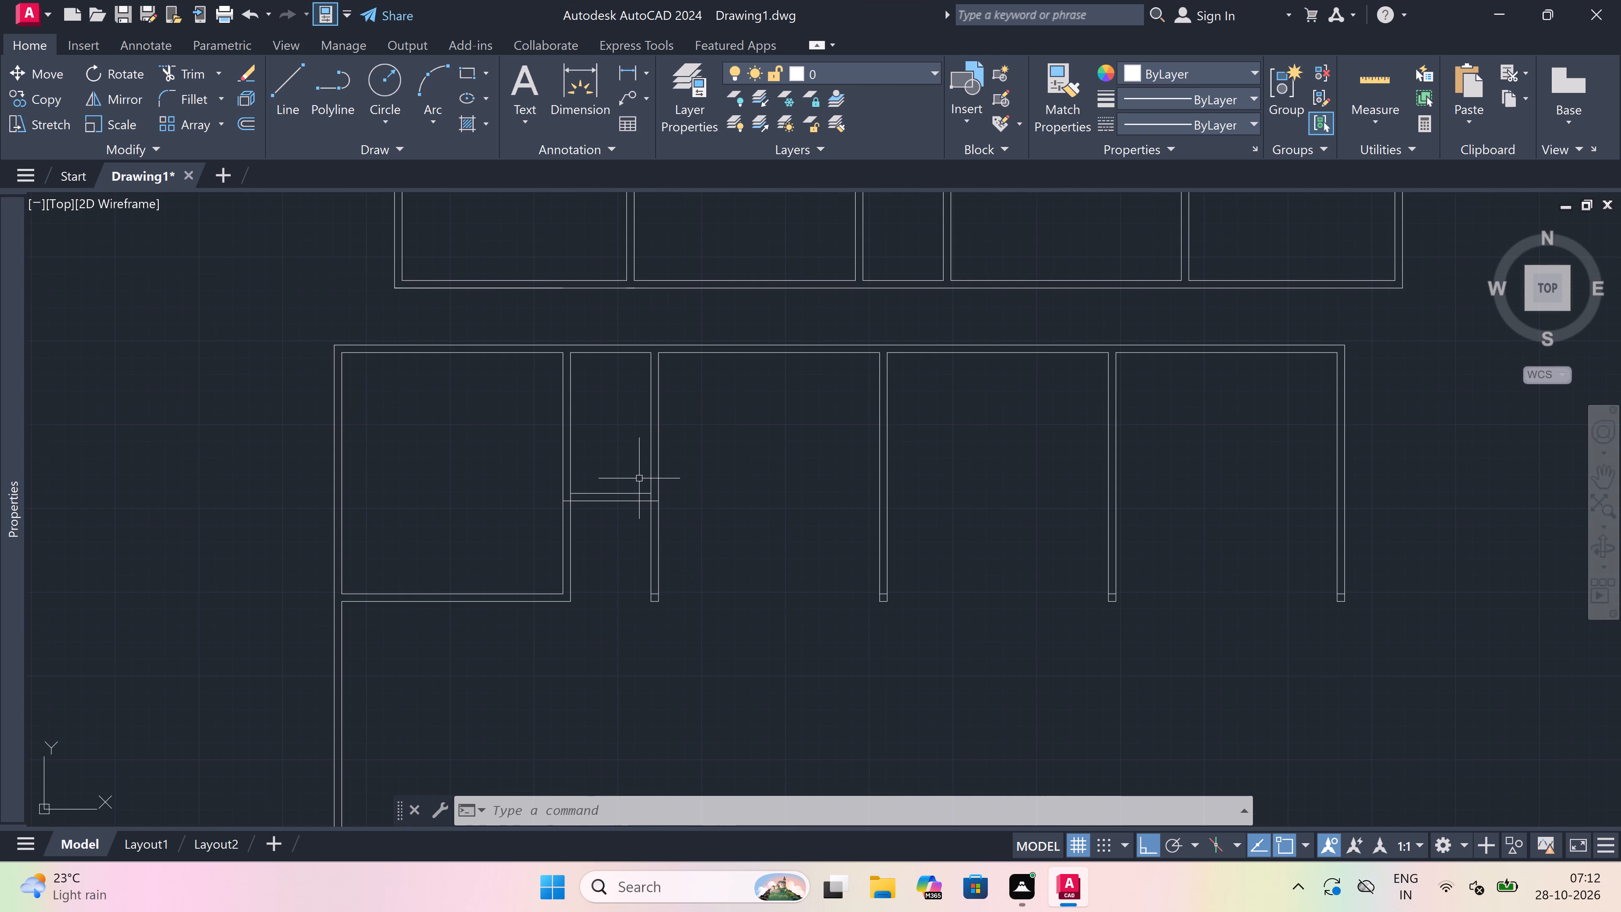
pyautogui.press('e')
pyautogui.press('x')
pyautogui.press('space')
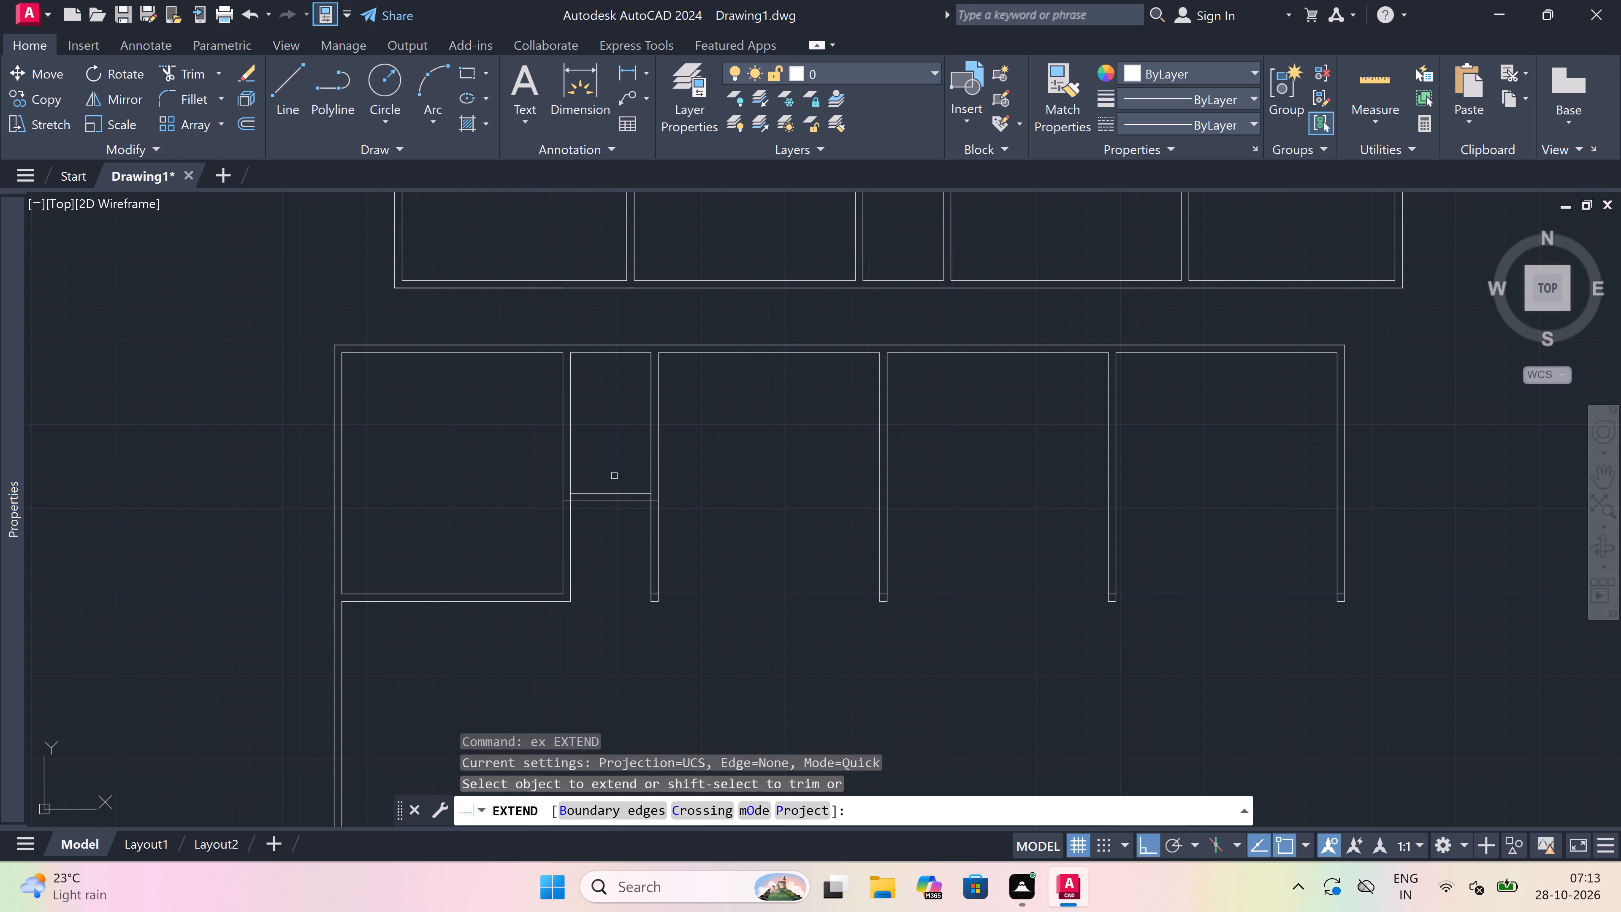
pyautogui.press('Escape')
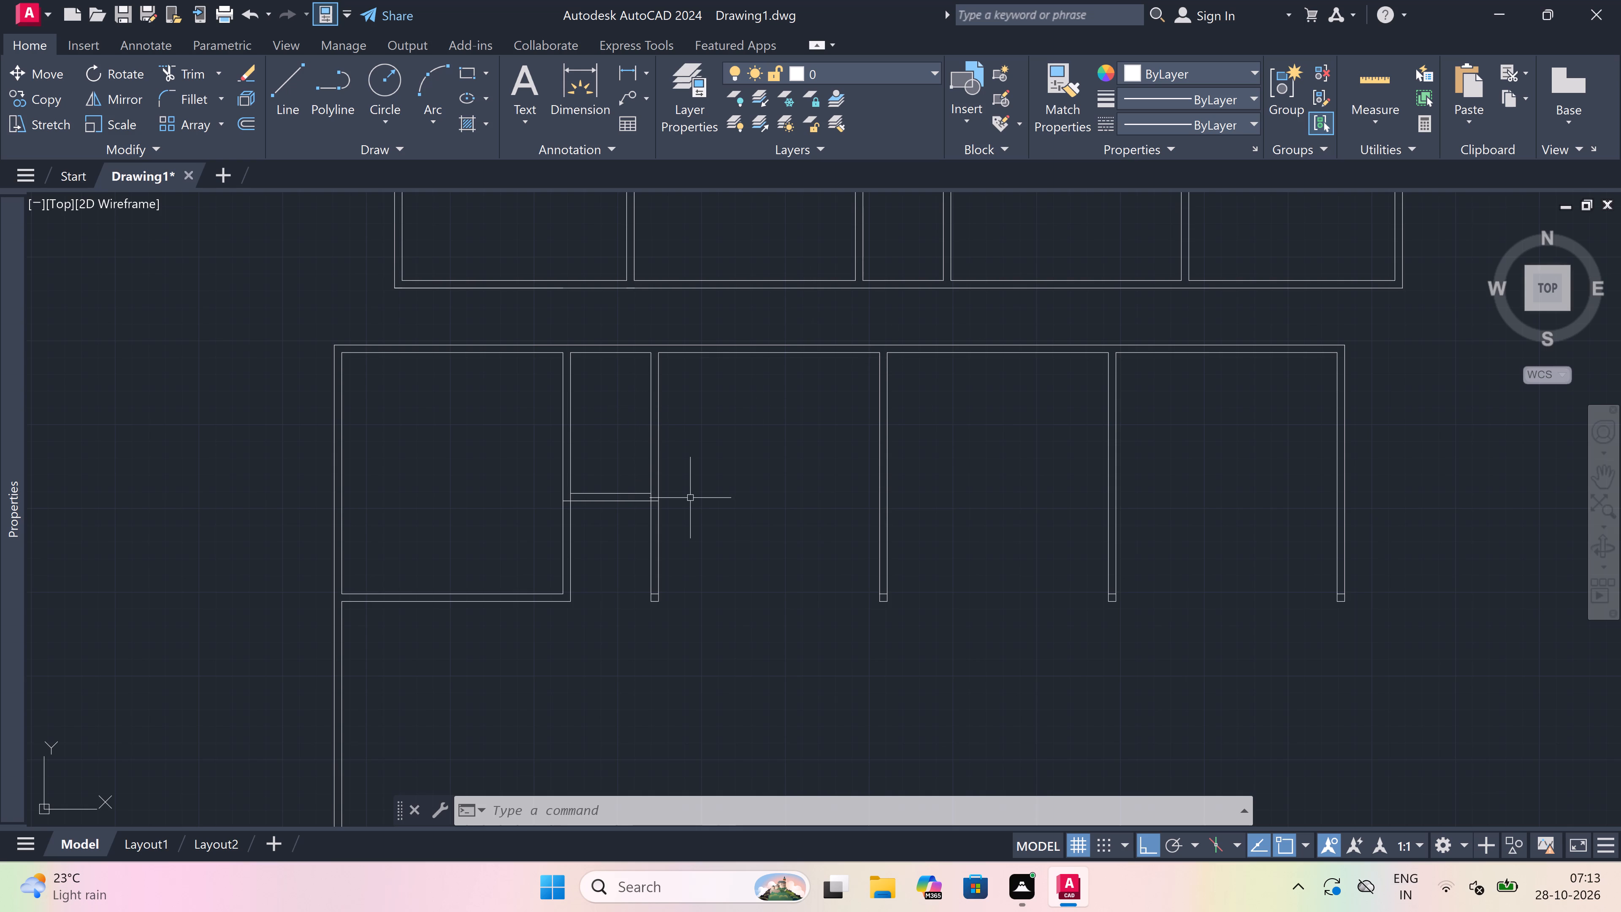
# Extend both lines of the narrow room's bottom wall across the adjoining wider room to its far wall.
pyautogui.write('ex')
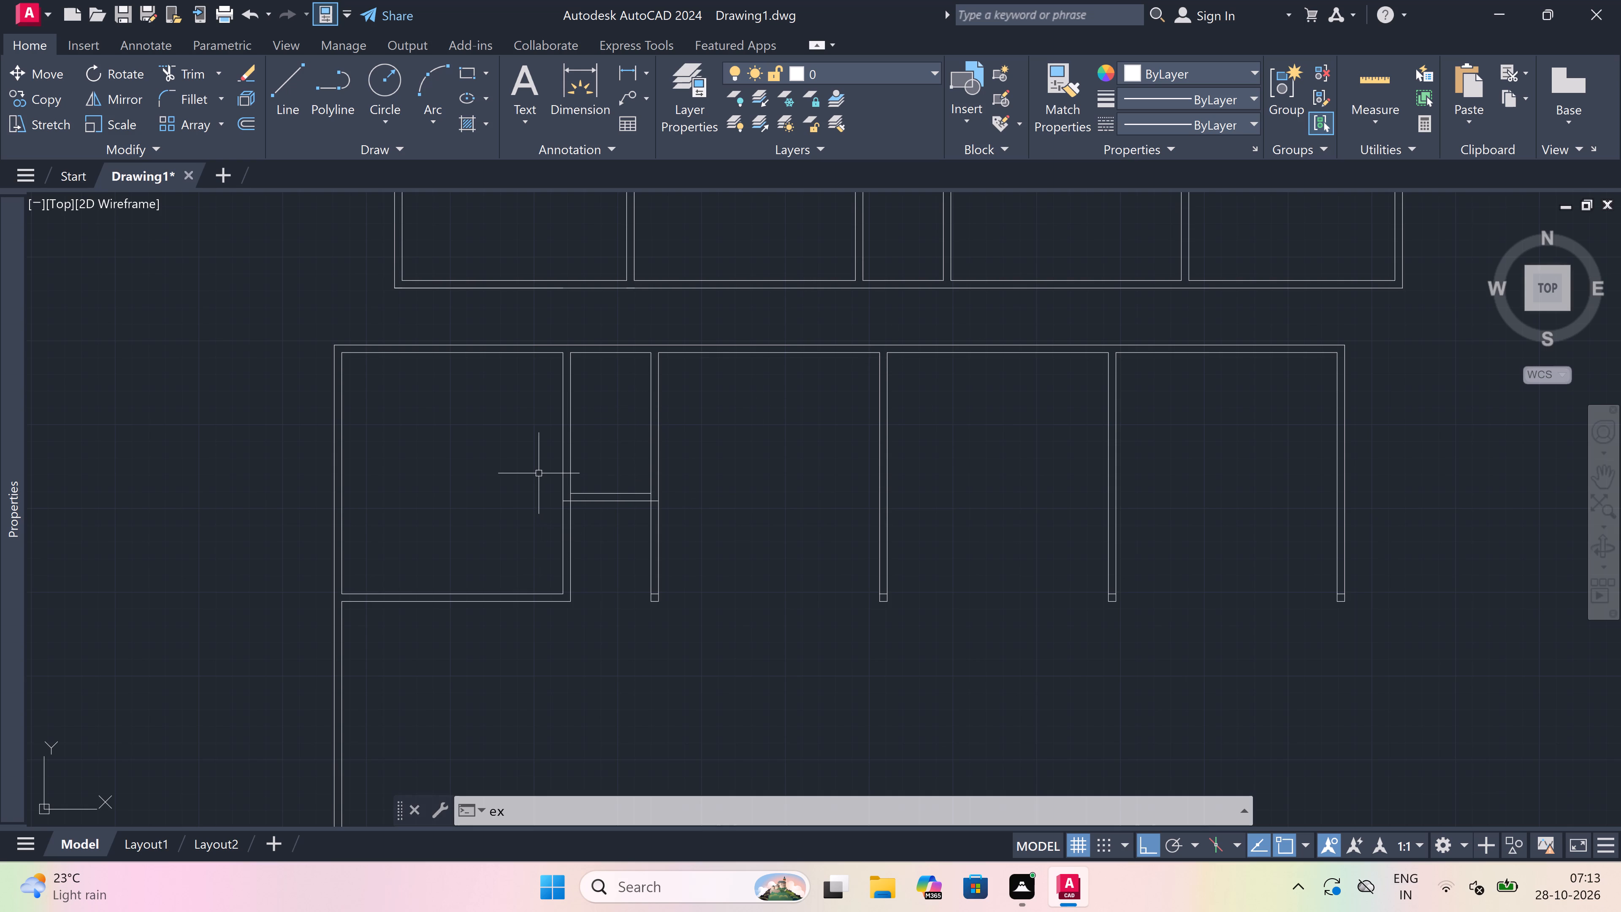
pyautogui.press('space')
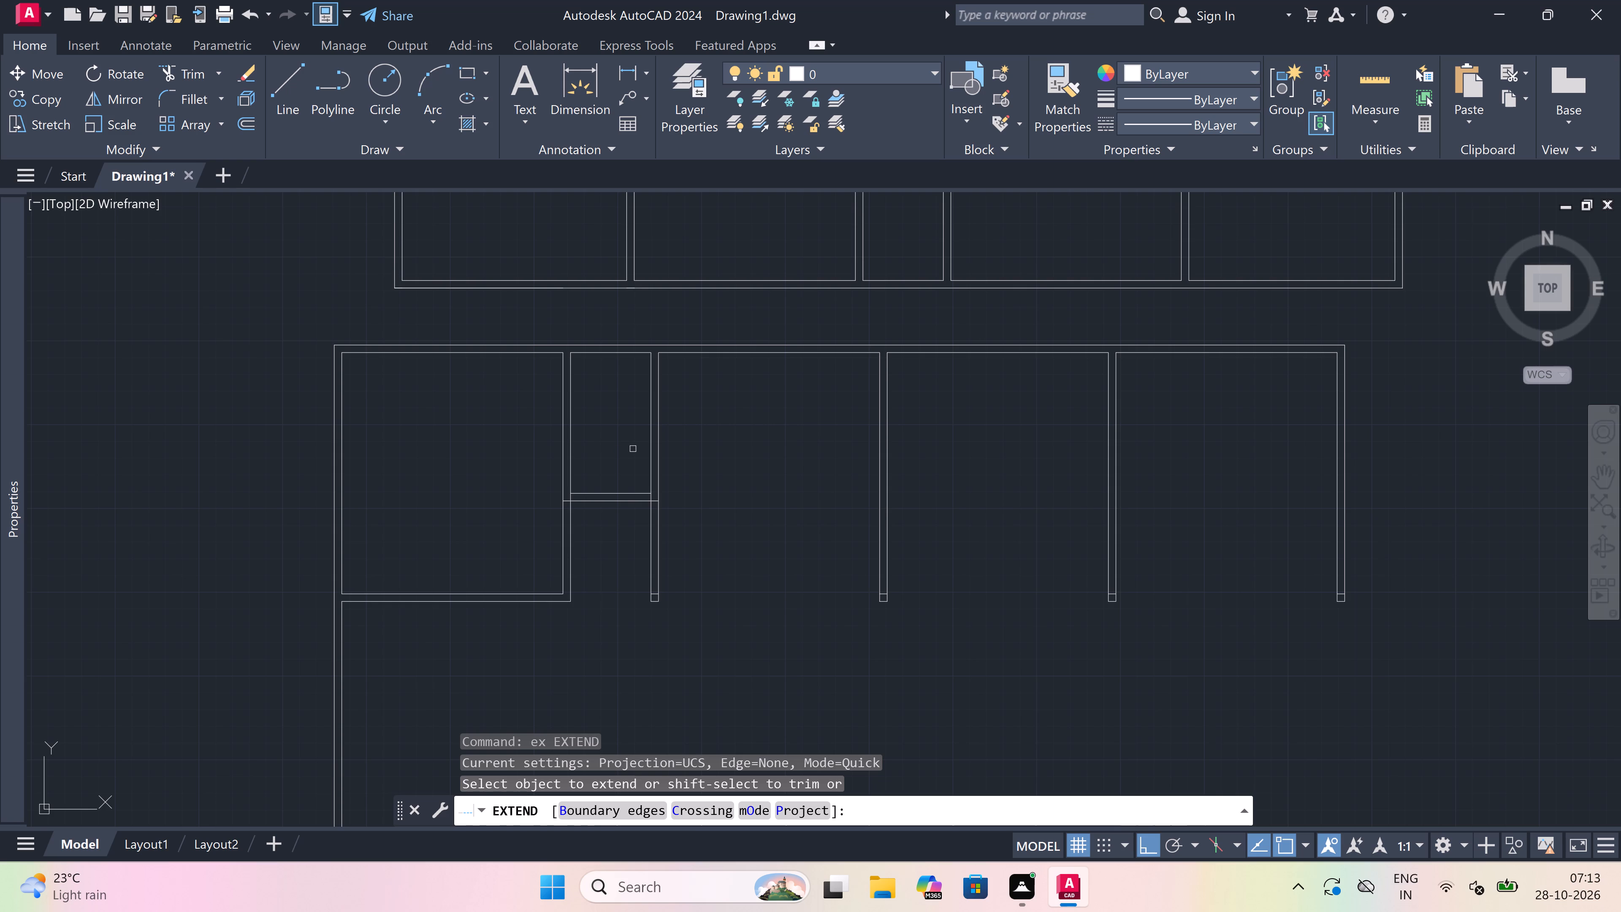
pyautogui.moveTo(640, 466); pyautogui.dragTo(640, 470)
pyautogui.click(640, 550)
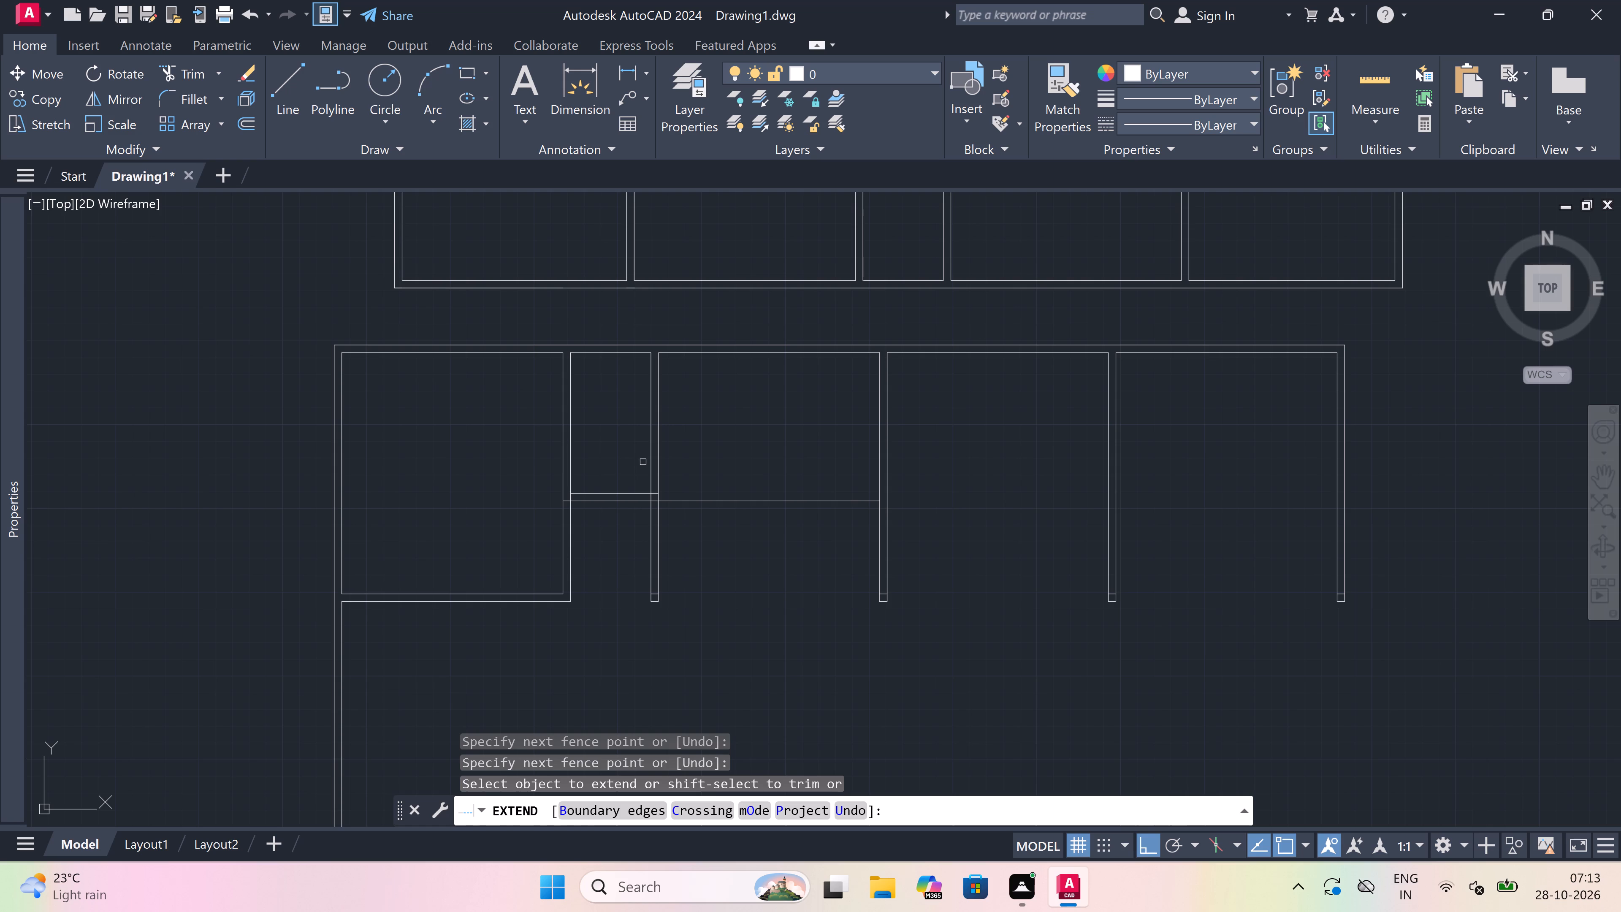
pyautogui.click(622, 482)
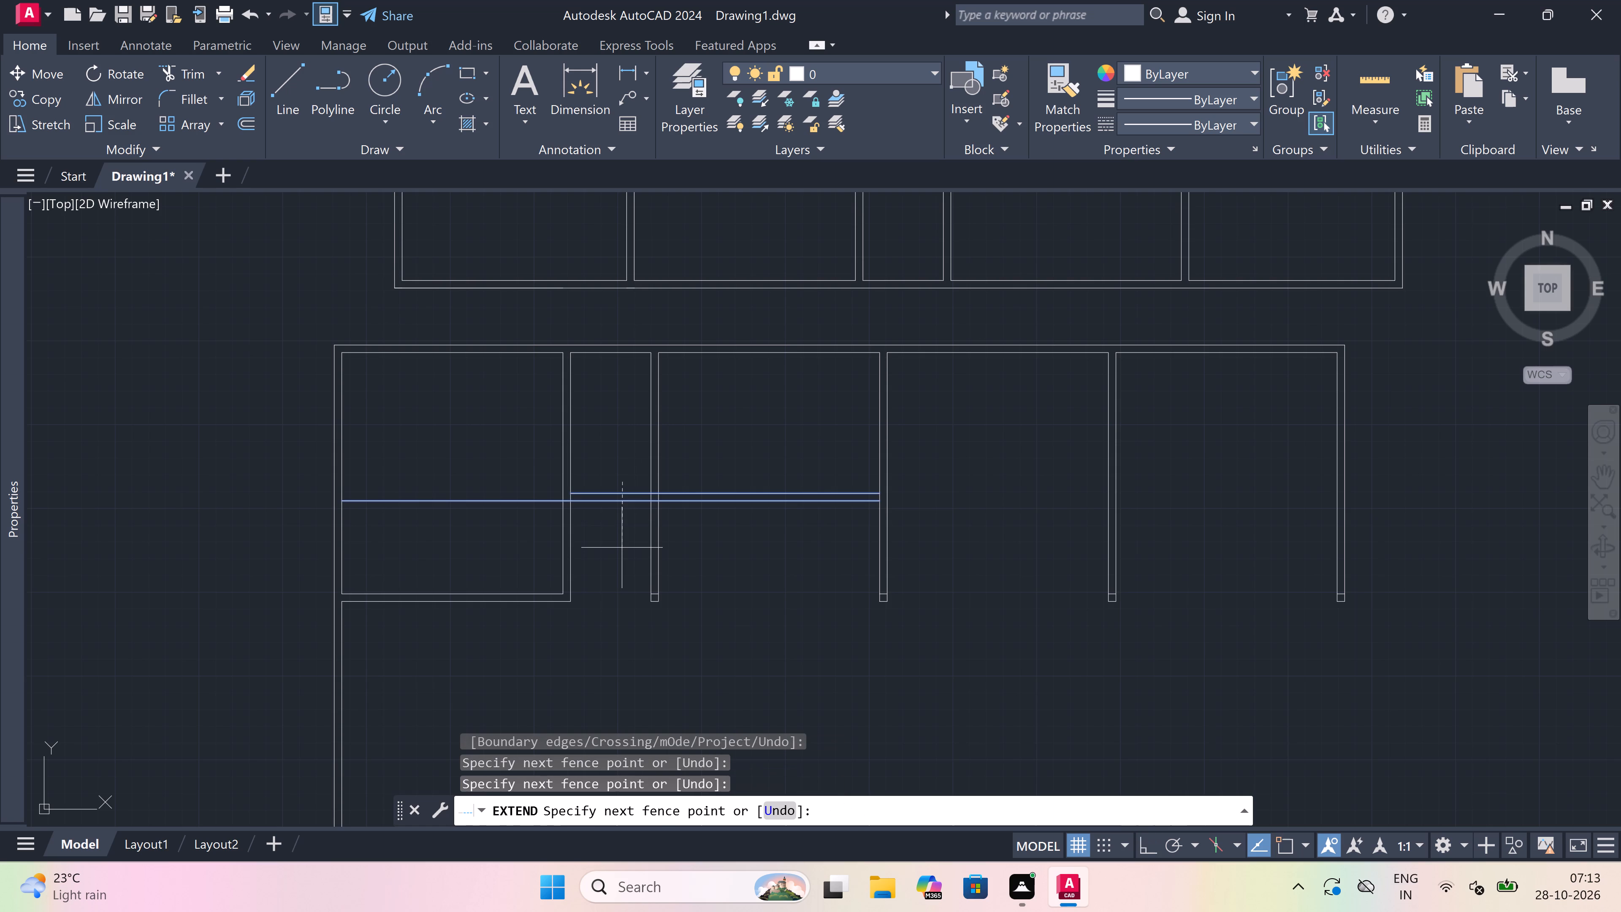
pyautogui.click(600, 521)
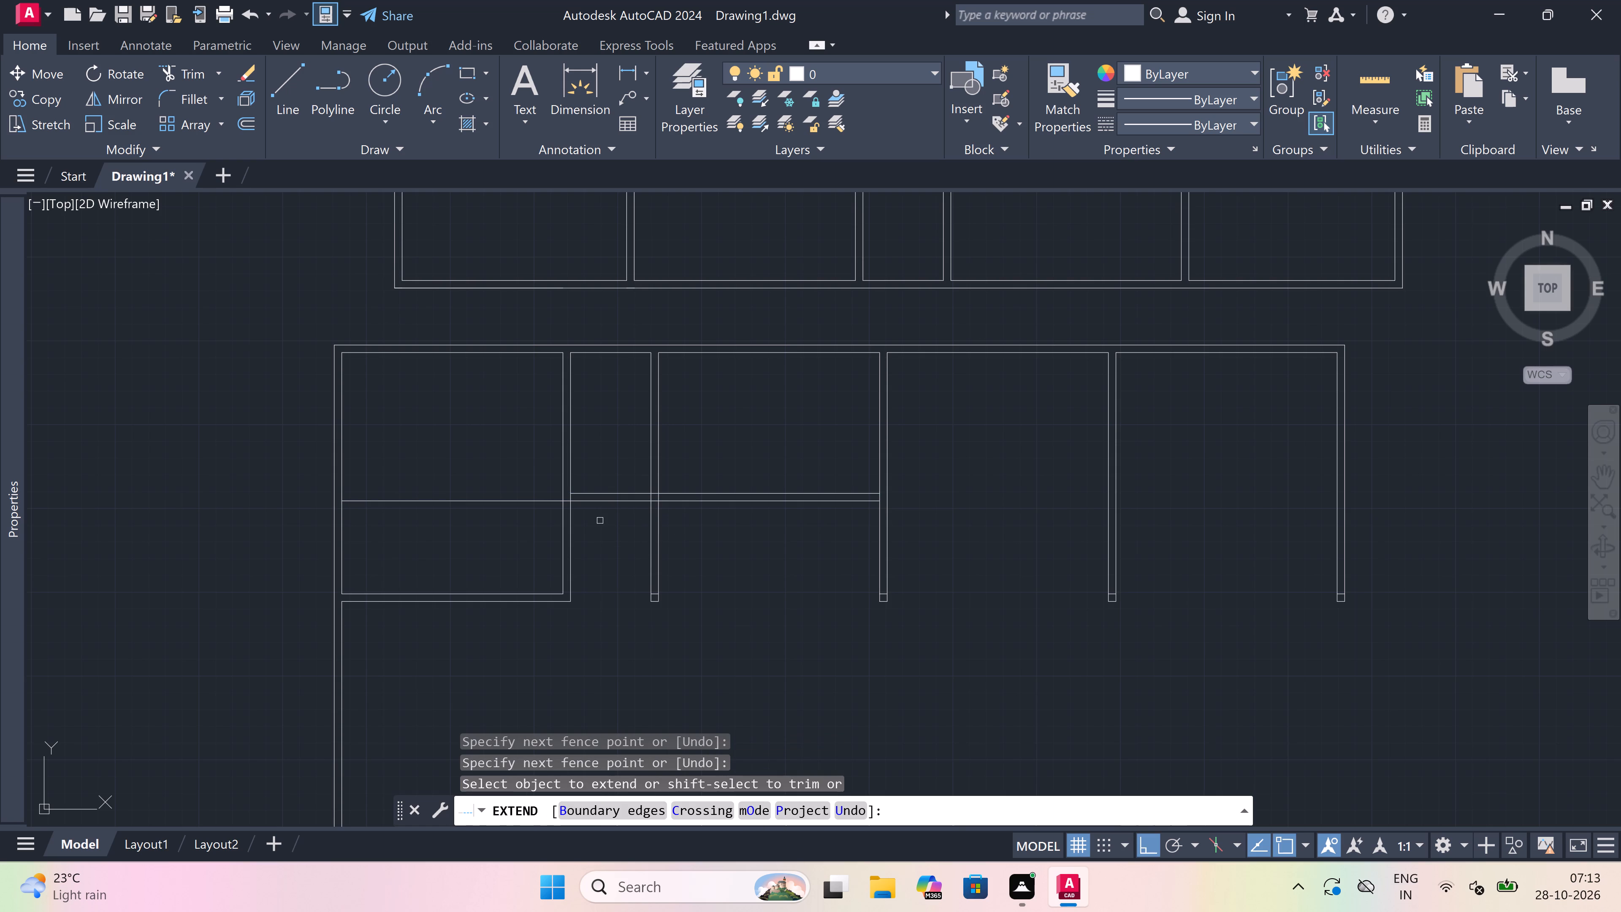
pyautogui.press('Escape')
# Trim the part of the bottom wall line that runs through the leftmost room and its adjoining wall.
pyautogui.write('tr')
pyautogui.press('space')
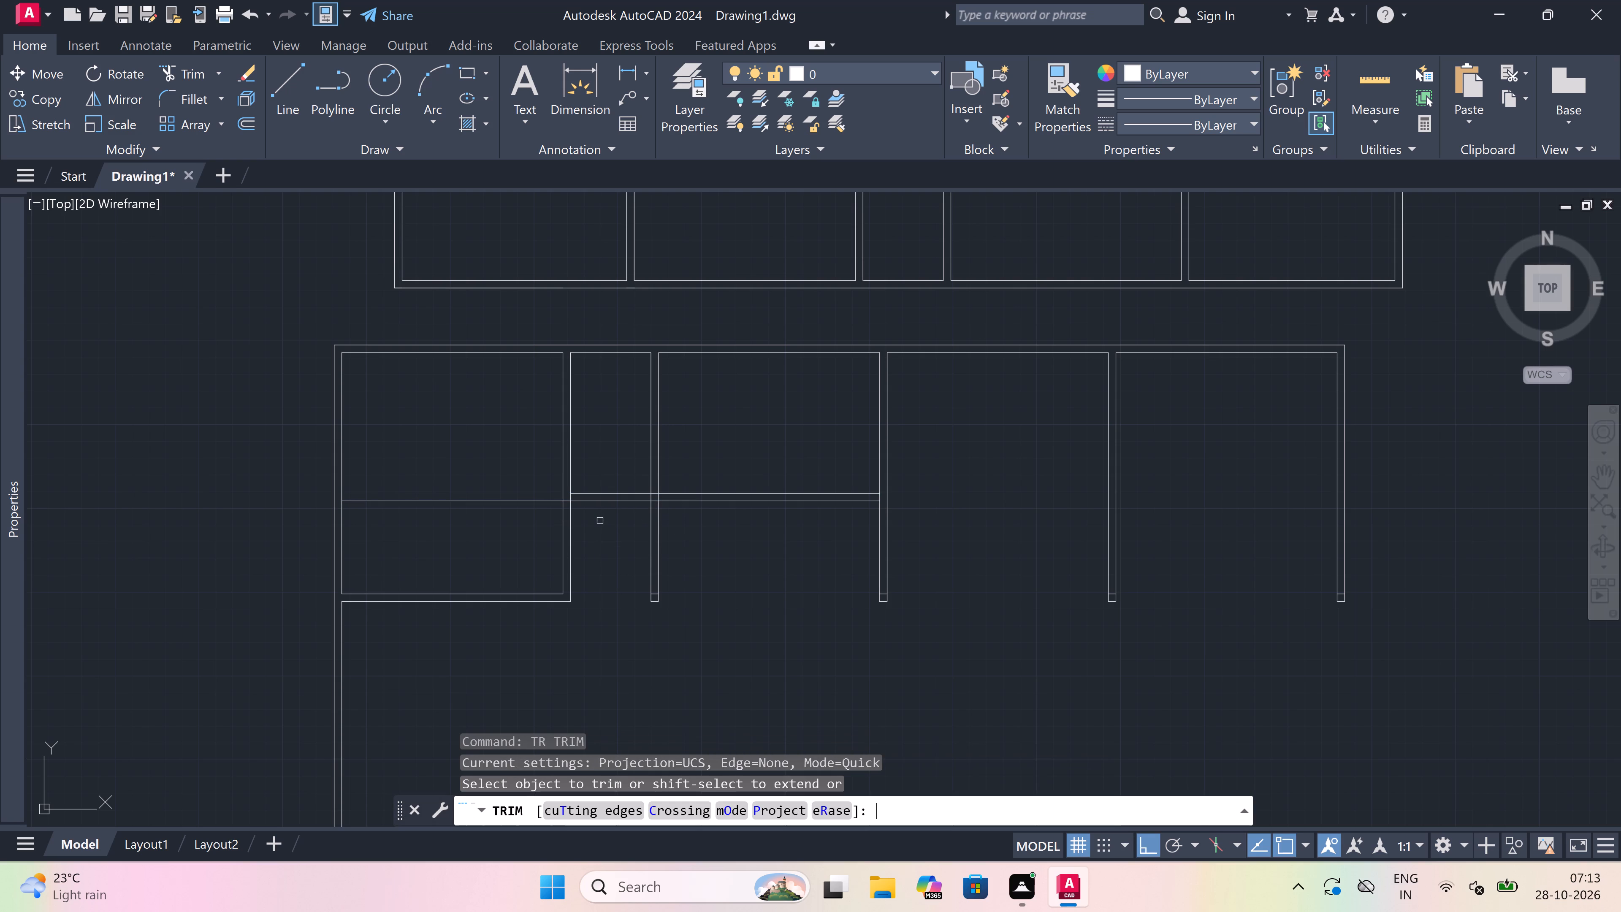
pyautogui.scroll(2, 572, 497)
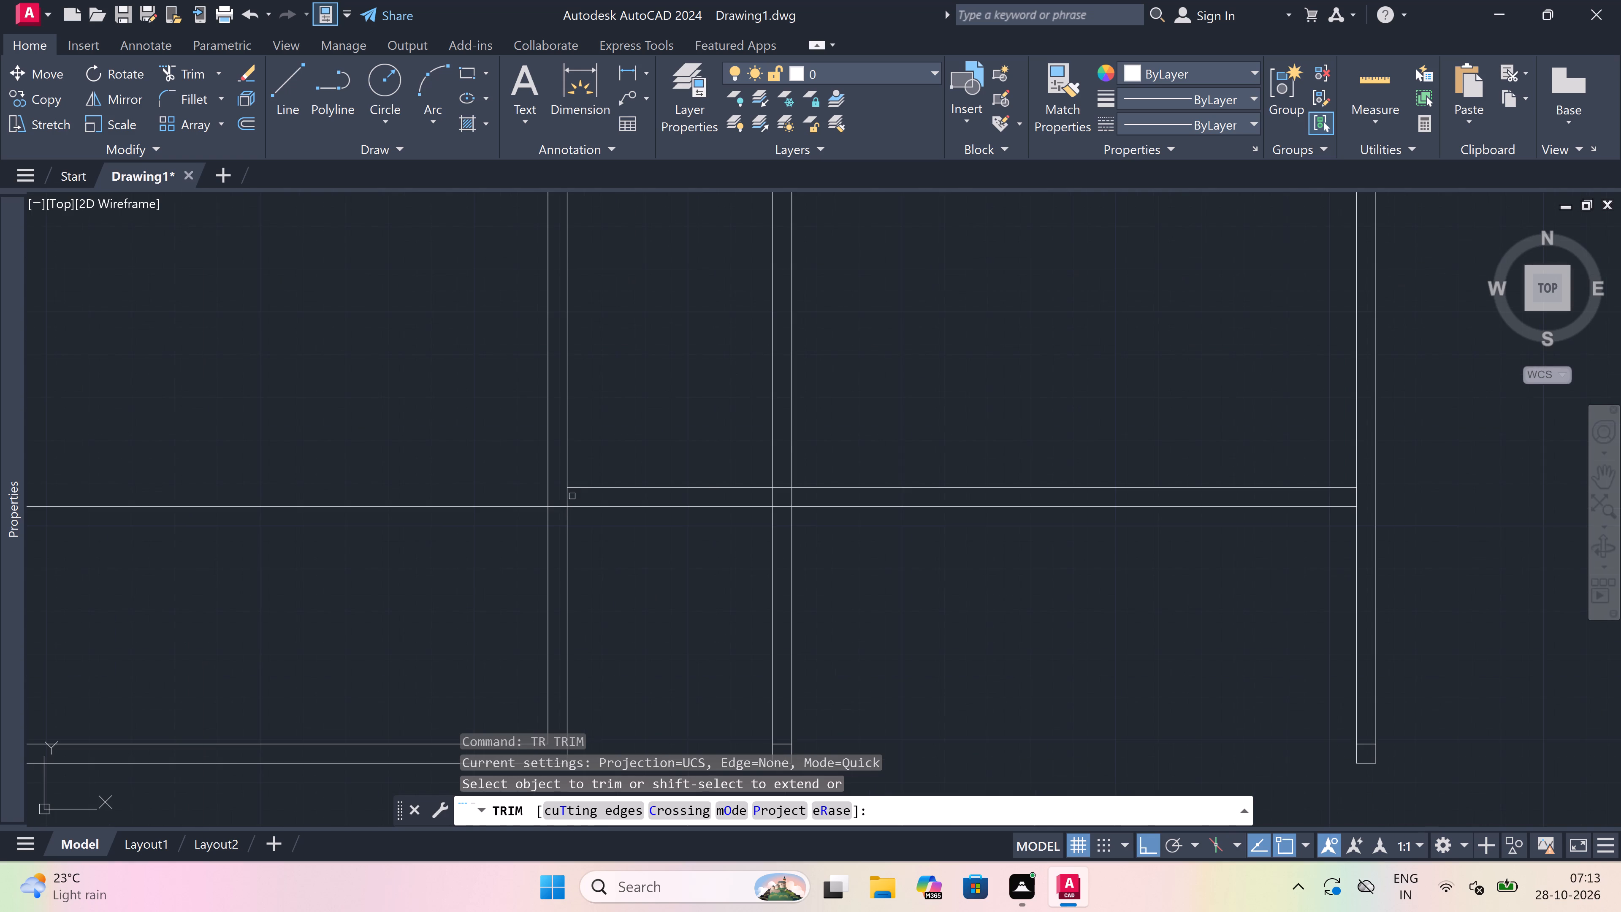
pyautogui.scroll(1, 564, 505)
pyautogui.click(558, 498)
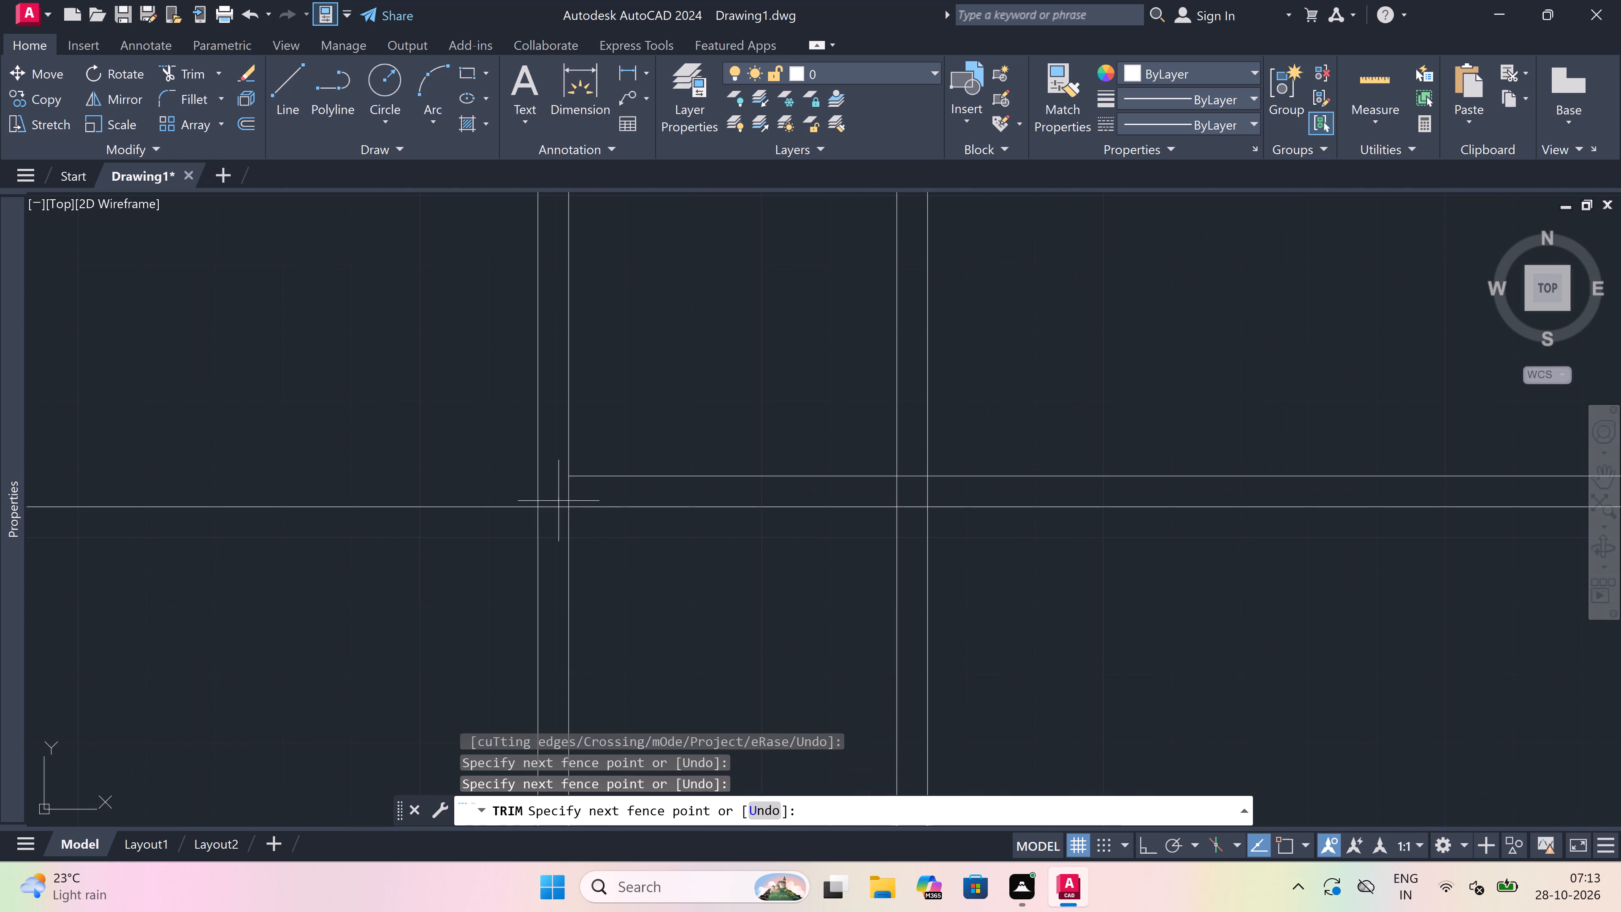
pyautogui.click(558, 528)
pyautogui.scroll(-2, 490, 474)
pyautogui.click(479, 464)
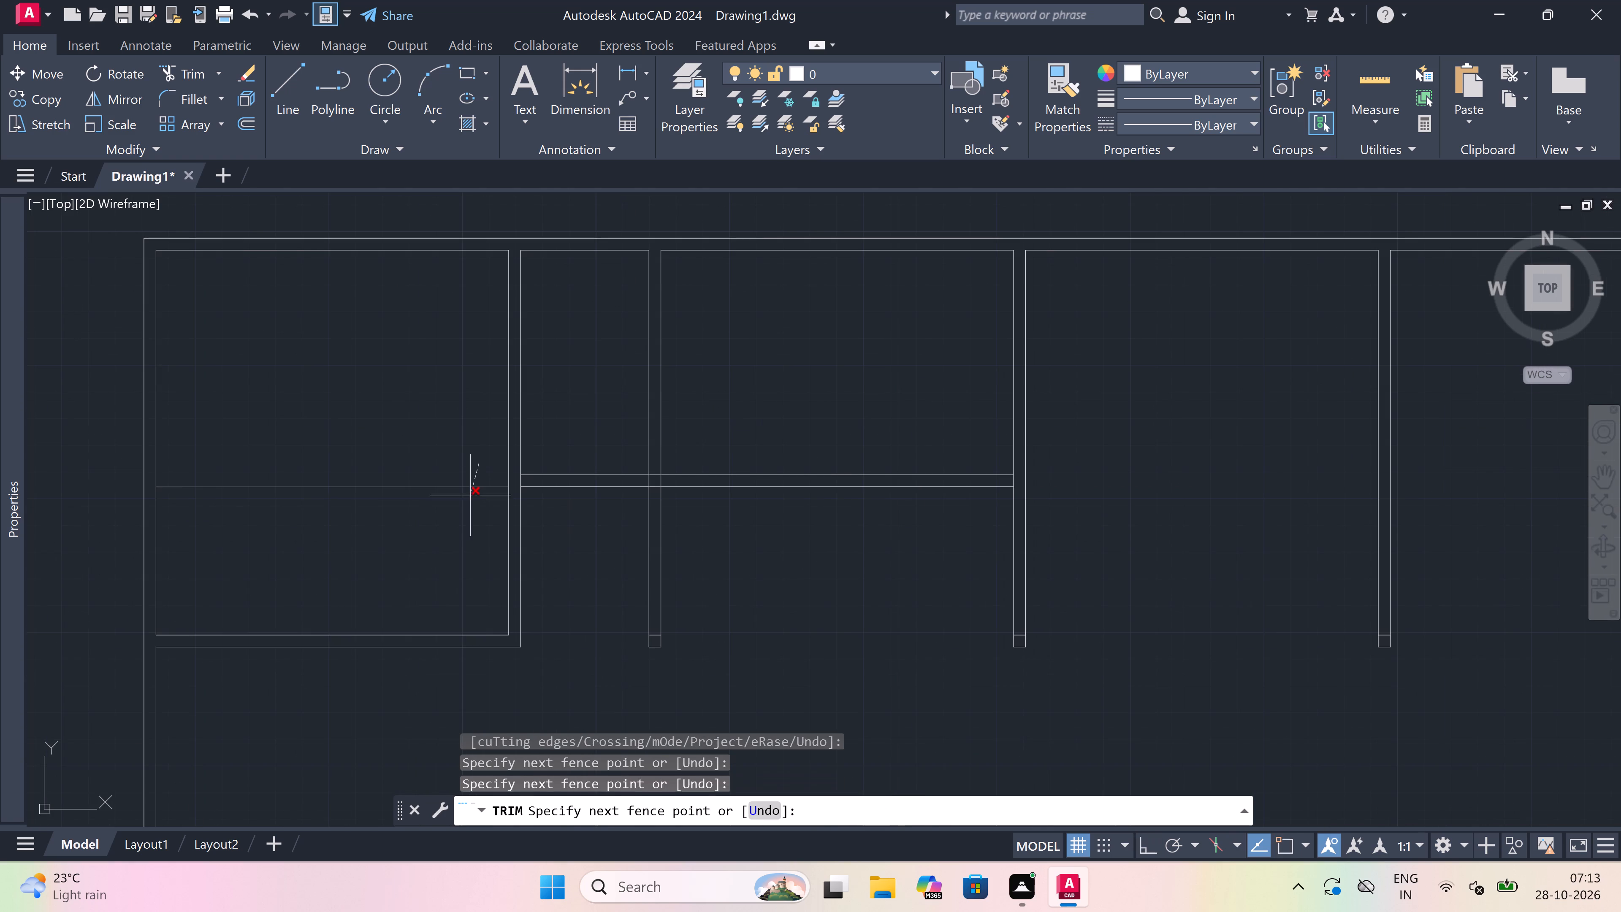
pyautogui.click(466, 501)
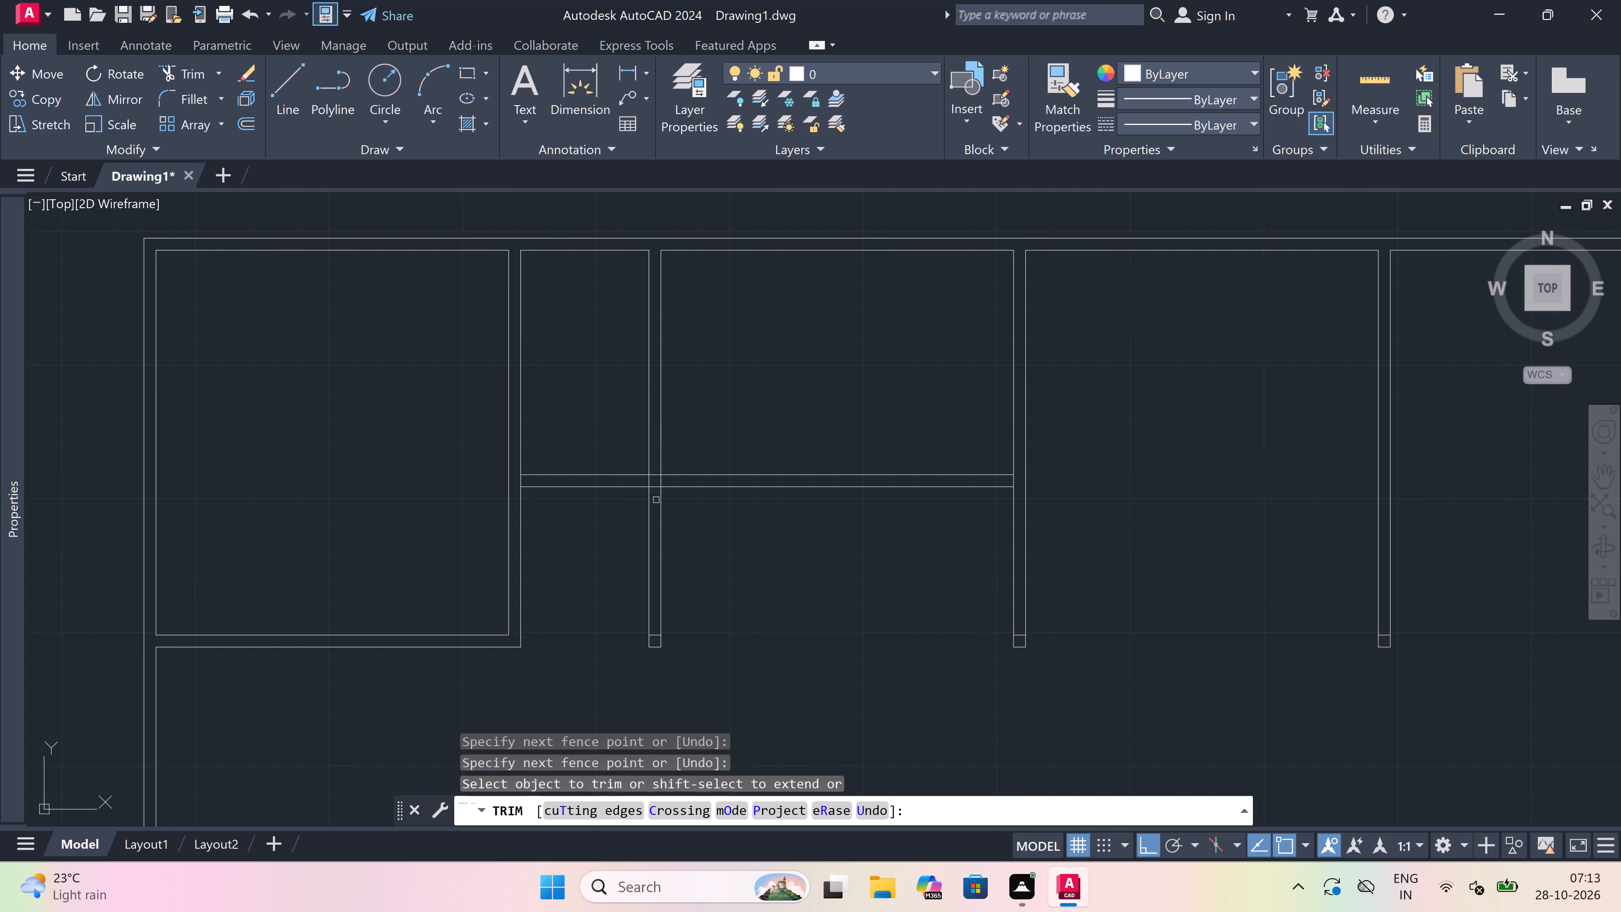
# Trim the partition between the narrow room and the adjoining wider room below the new cross wall, removing its leftover end pieces.
pyautogui.moveTo(617, 532); pyautogui.dragTo(626, 532)
pyautogui.click(721, 532)
pyautogui.moveTo(670, 608); pyautogui.dragTo(670, 622)
pyautogui.click(654, 692)
pyautogui.click(656, 657)
pyautogui.click(655, 633)
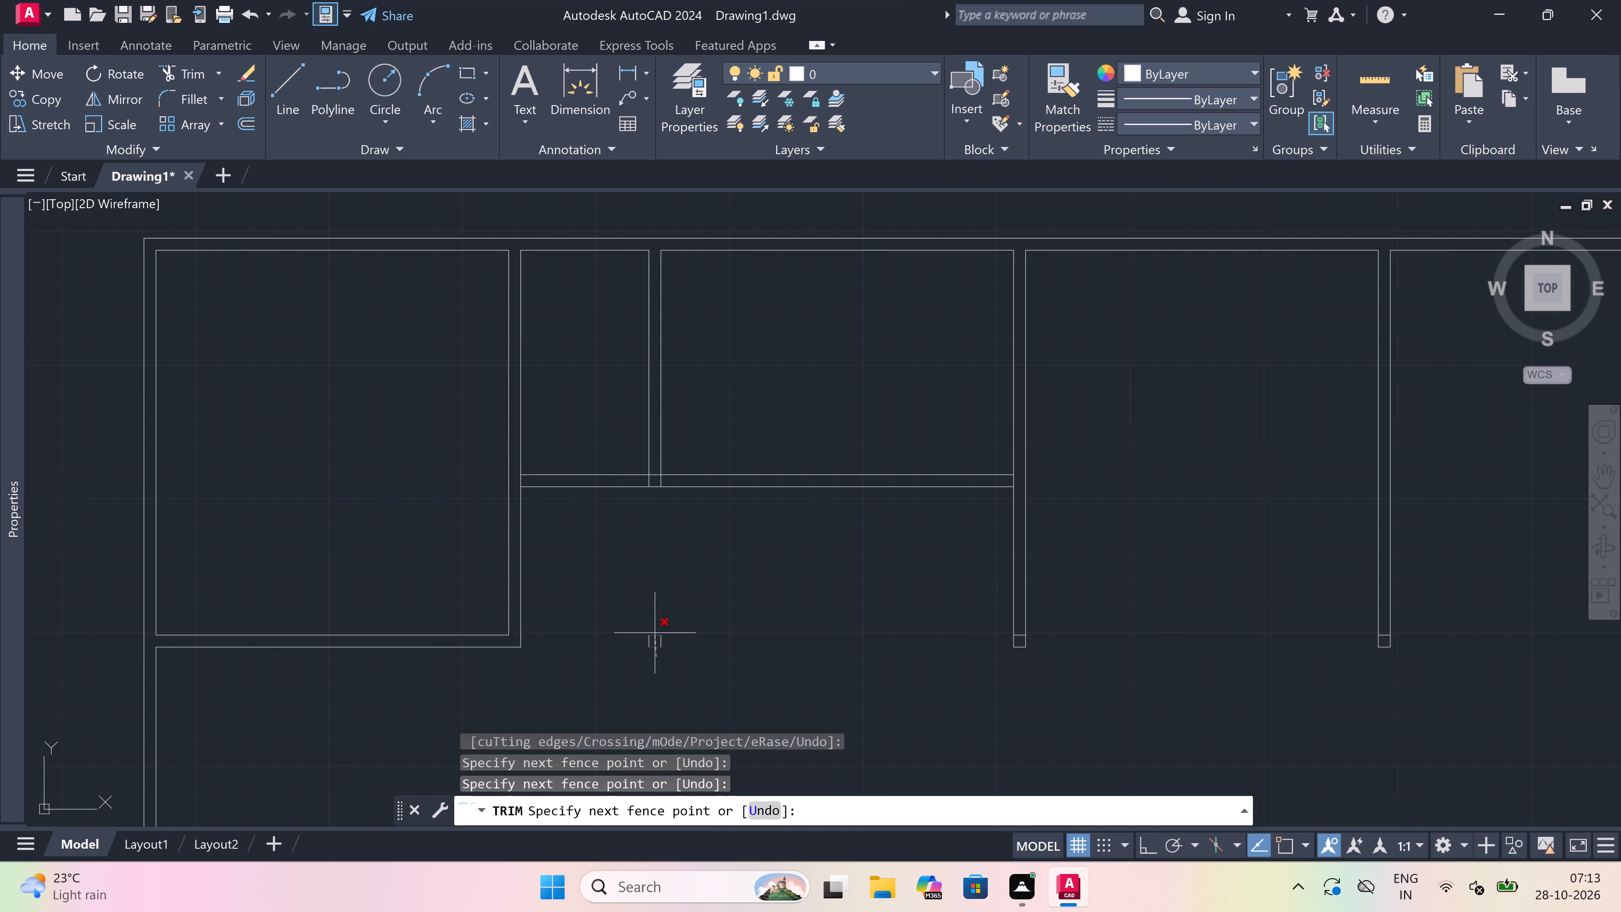
pyautogui.scroll(2, 656, 642)
pyautogui.click(685, 635)
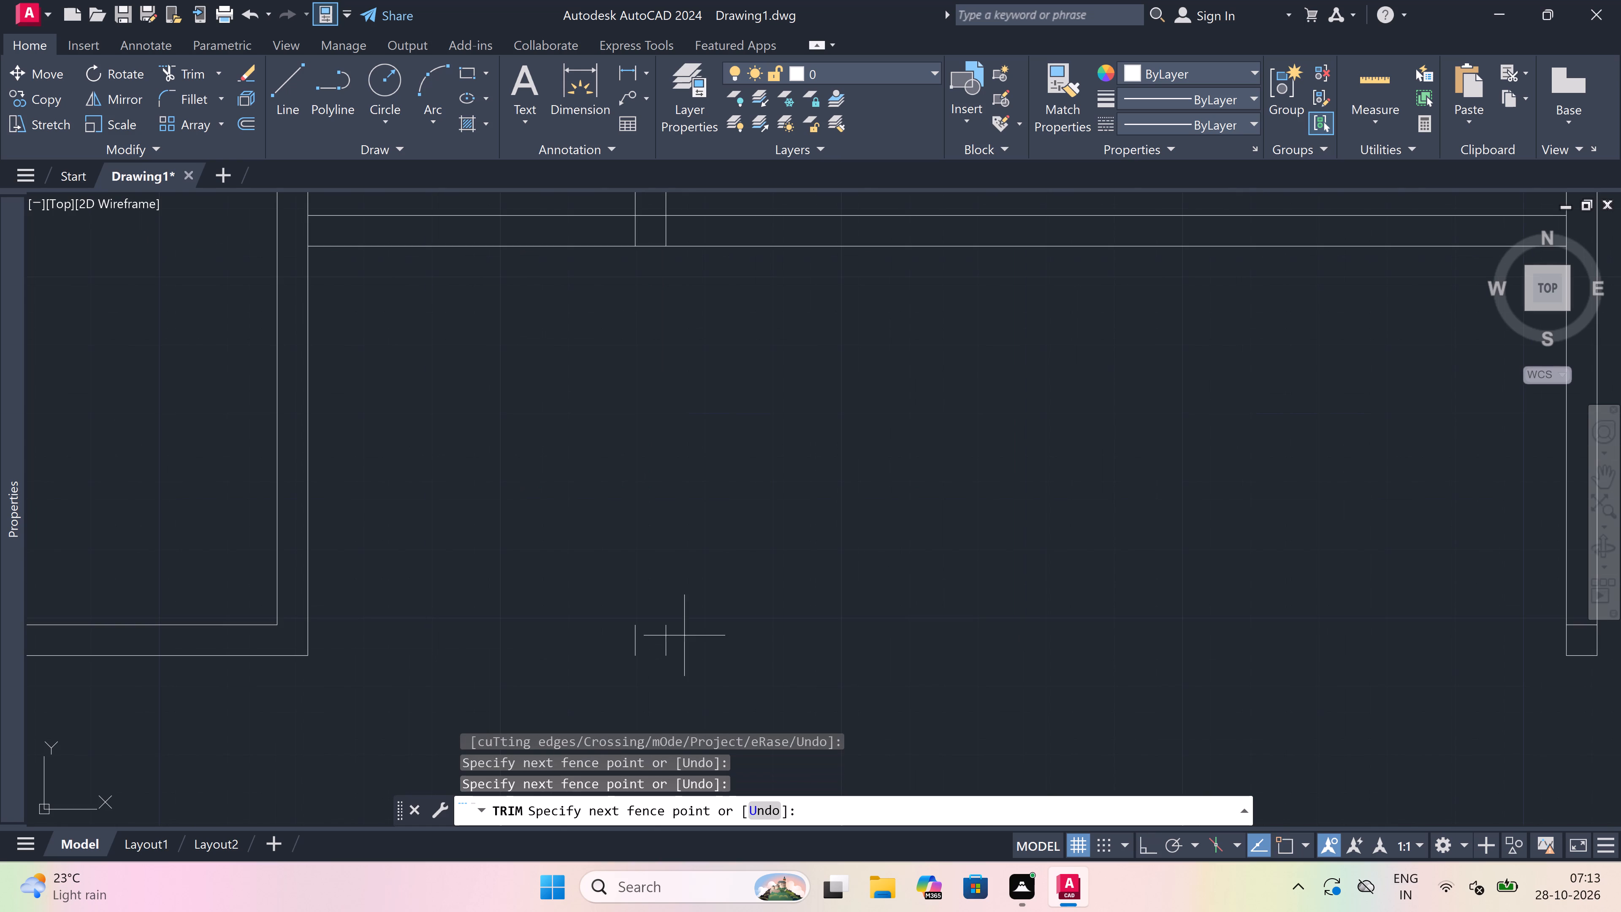
pyautogui.click(488, 635)
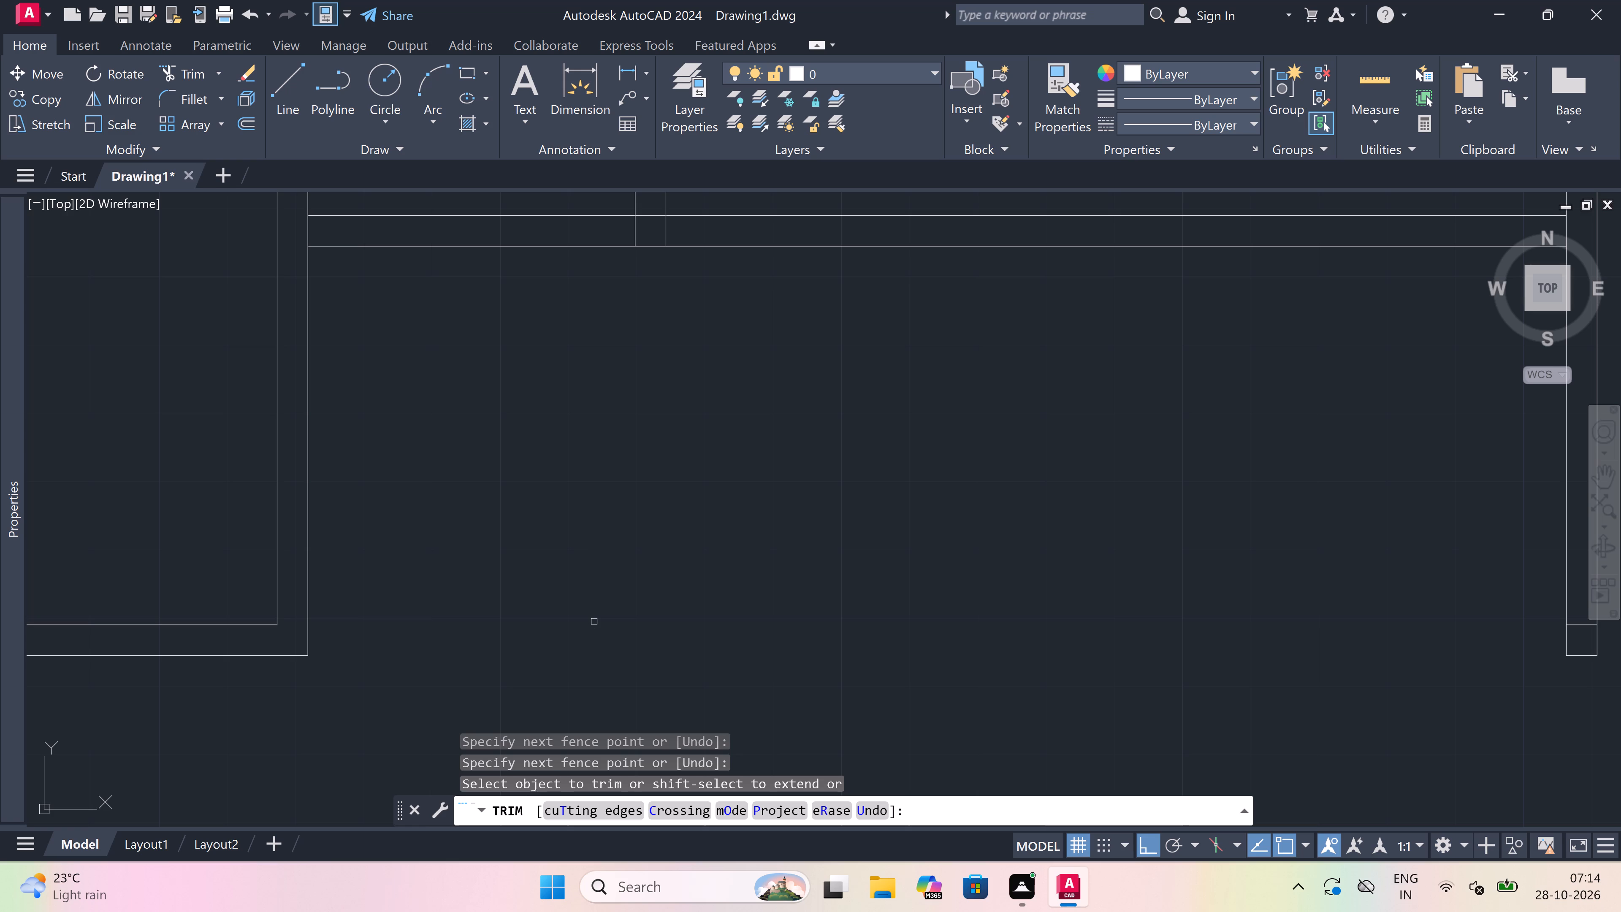
# Trim the wall lines crossing the new cross wall's left end and its junction with the partition, opening both junctions.
pyautogui.scroll(-3, 594, 622)
pyautogui.scroll(1, 596, 466)
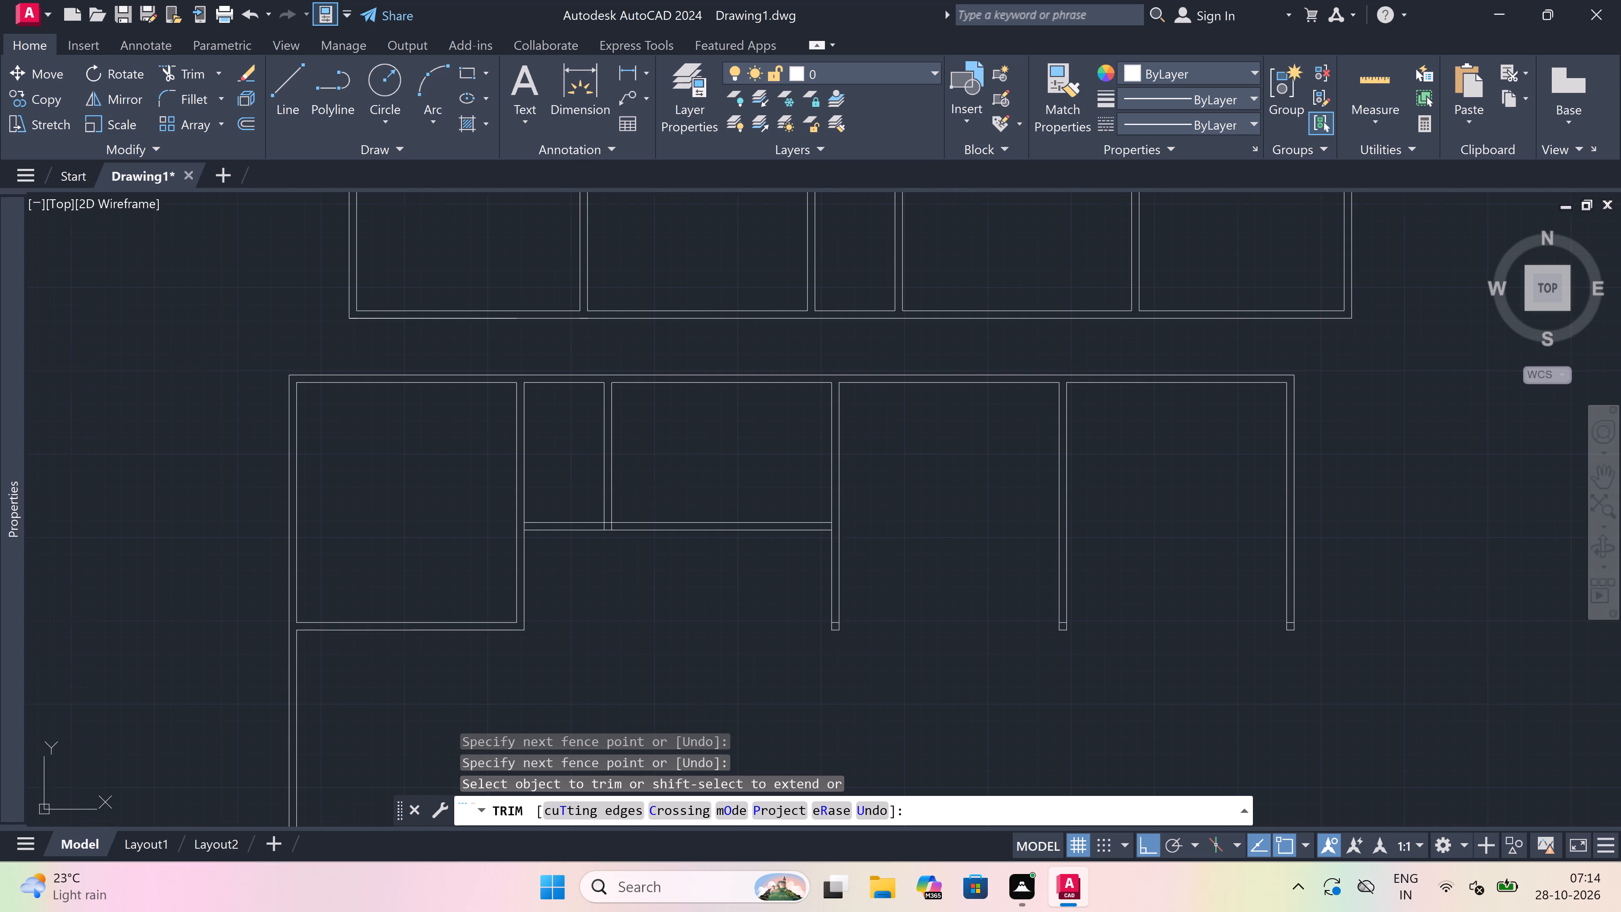
pyautogui.scroll(3, 526, 572)
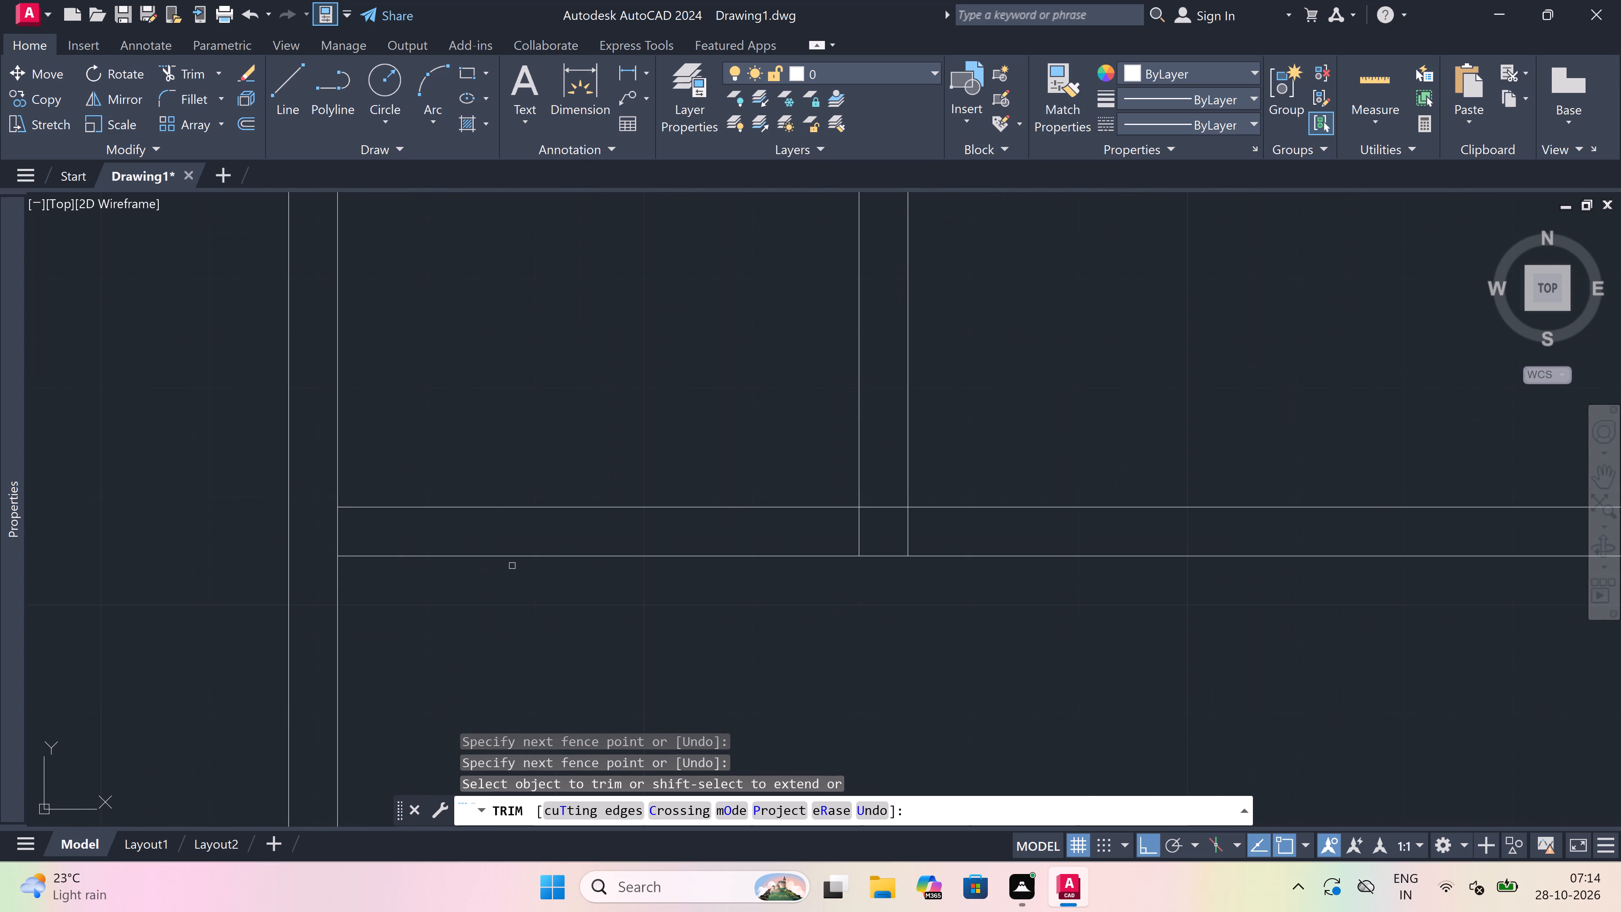
pyautogui.click(325, 538)
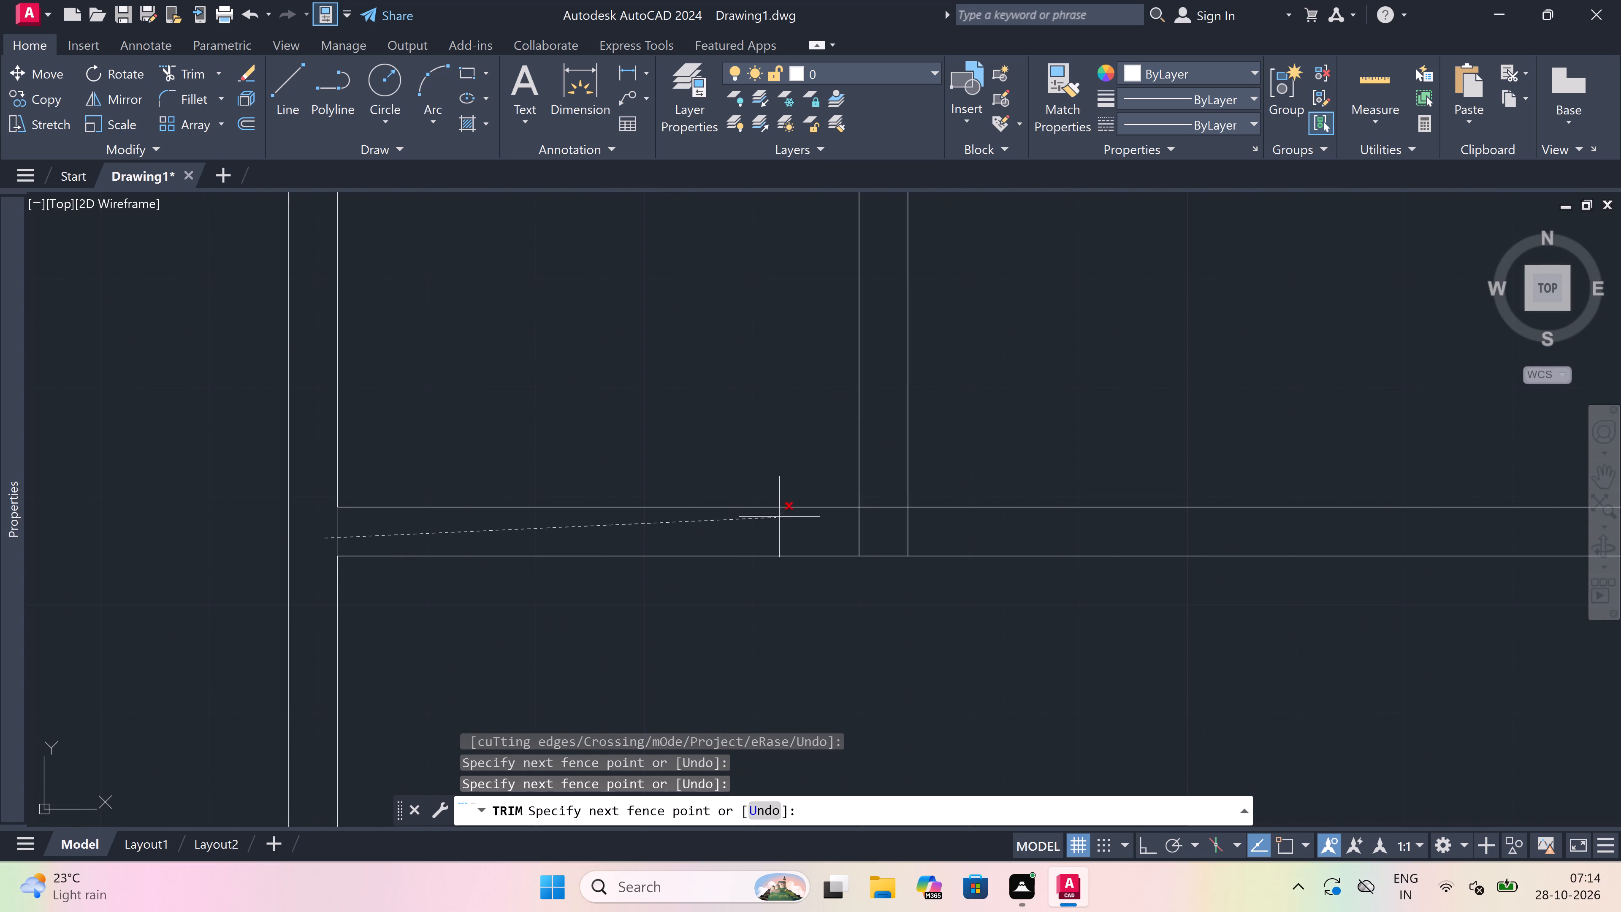
pyautogui.click(948, 532)
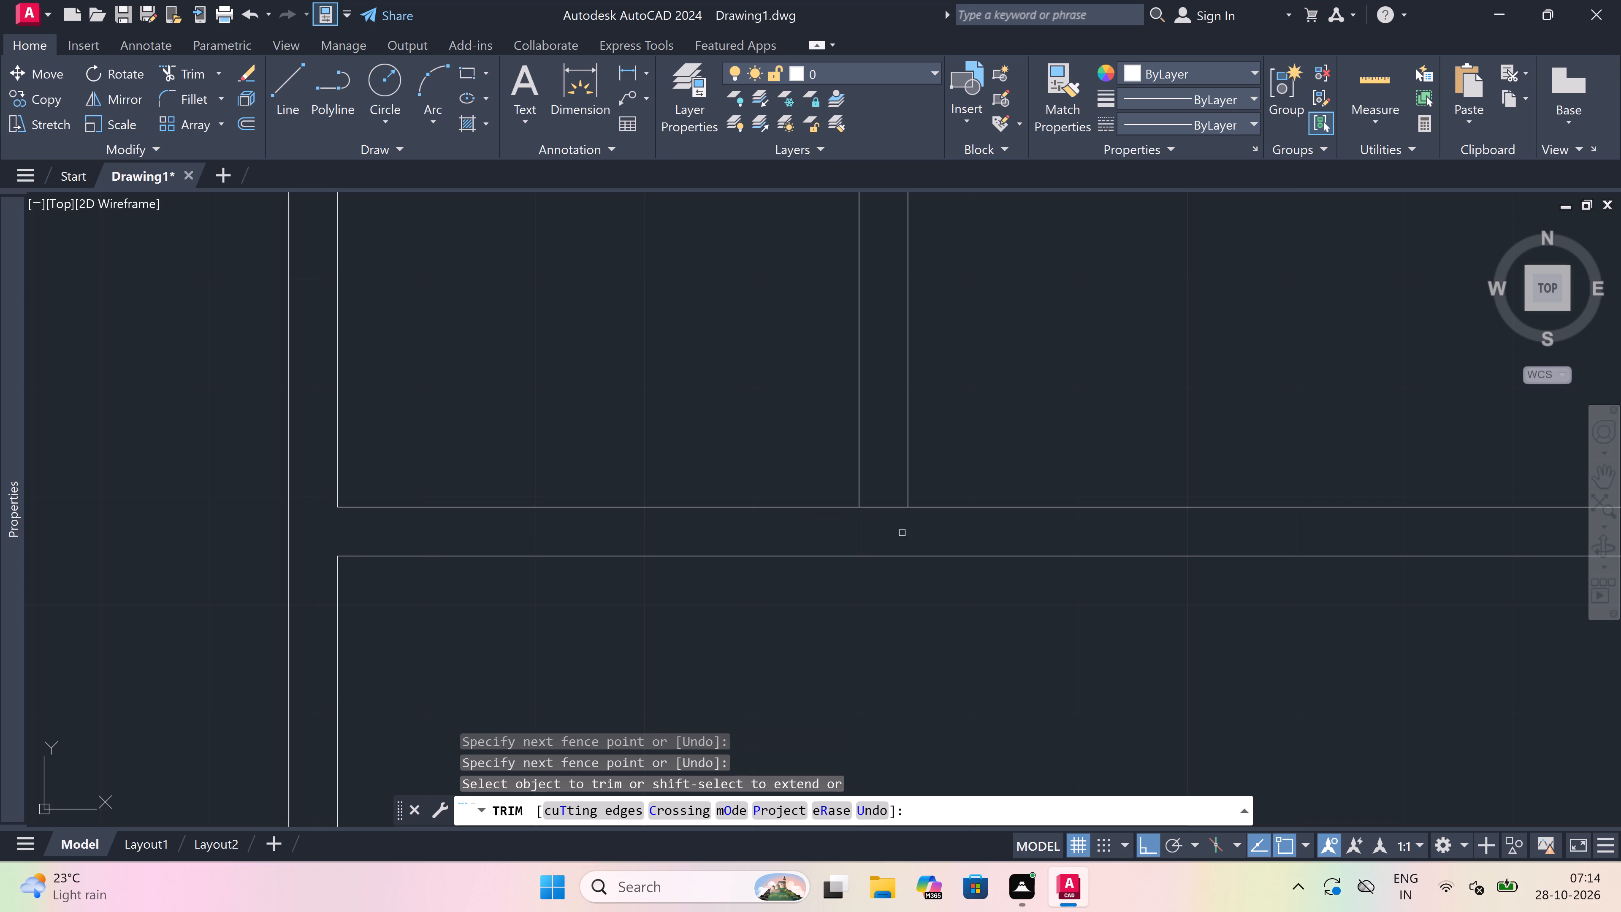
pyautogui.click(902, 526)
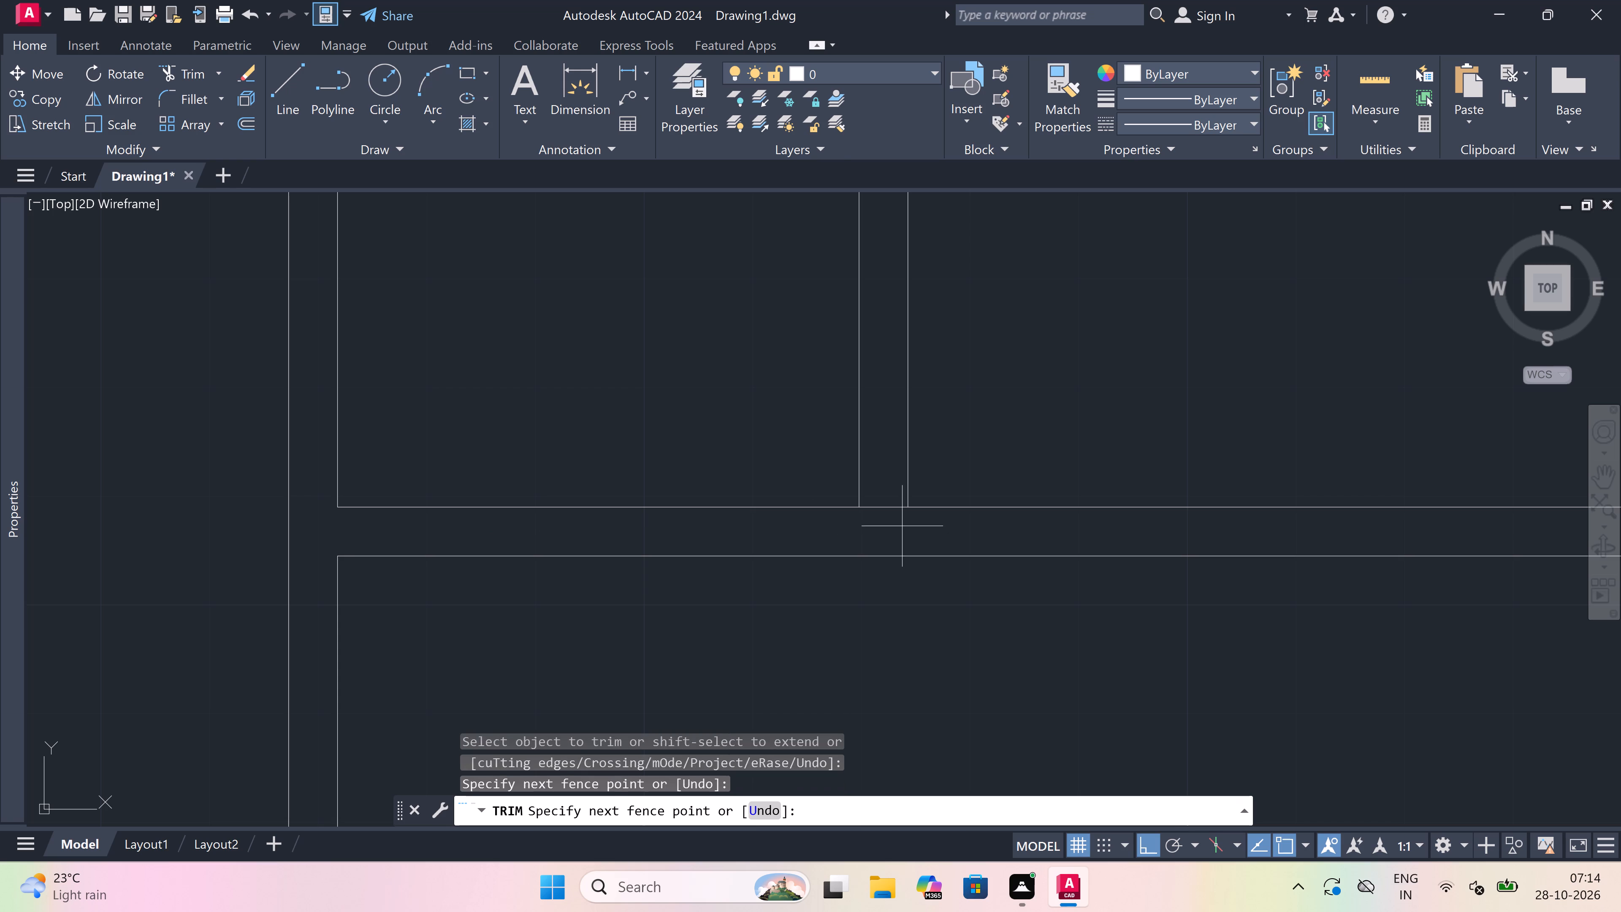
pyautogui.click(894, 513)
pyautogui.click(892, 508)
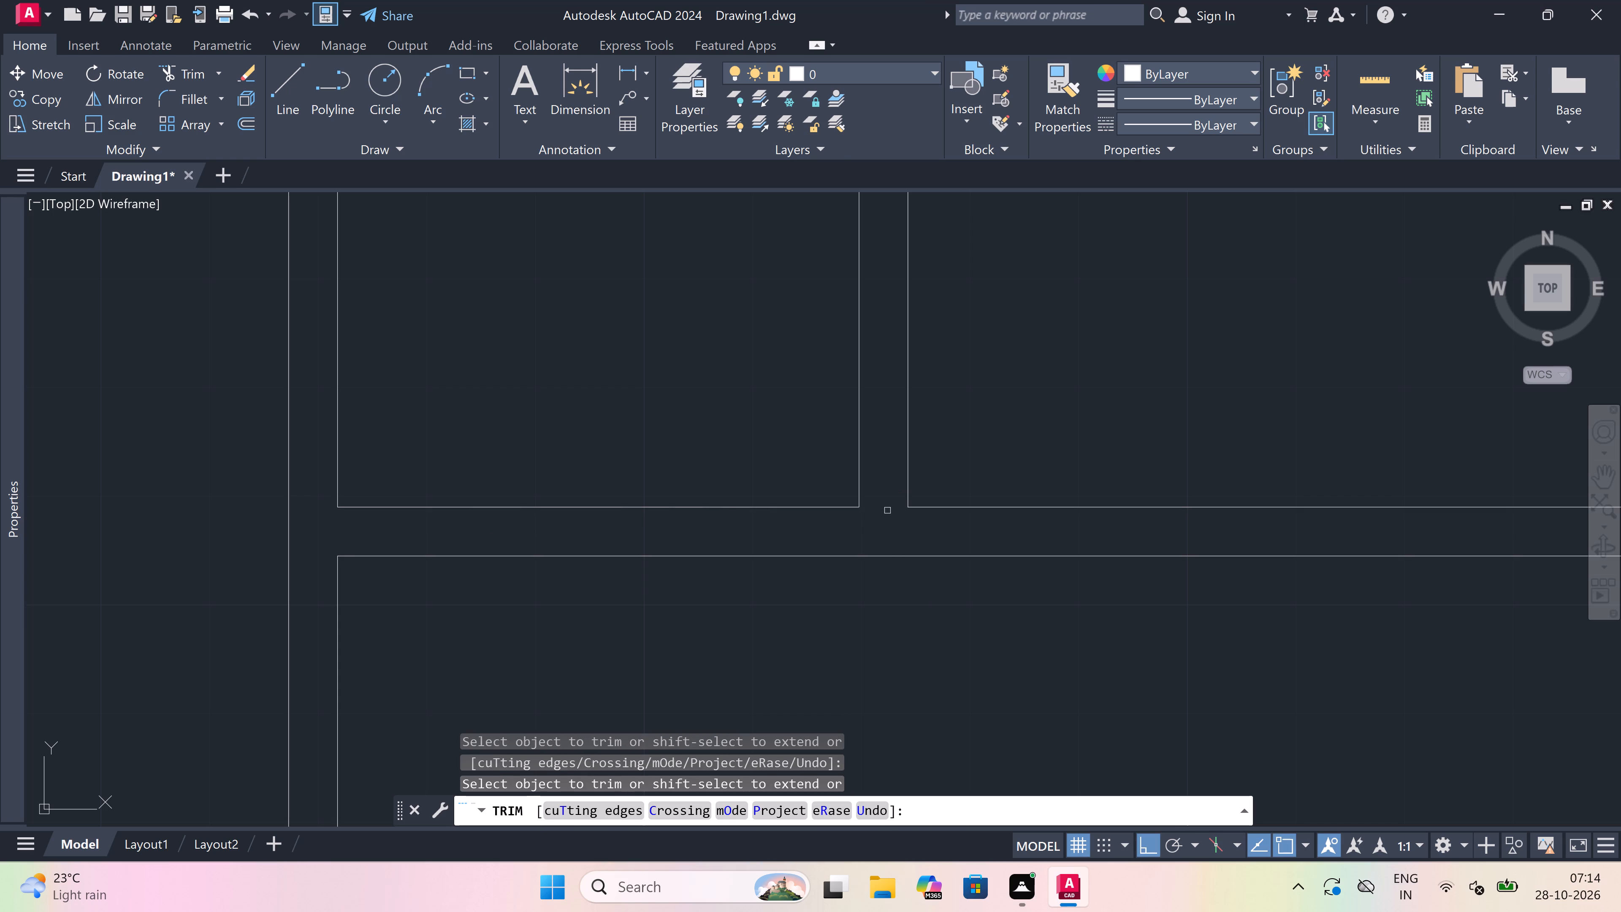
# Trim the side wall line between the cross wall's two lines at its right end to open that junction.
pyautogui.scroll(-6, 731, 605)
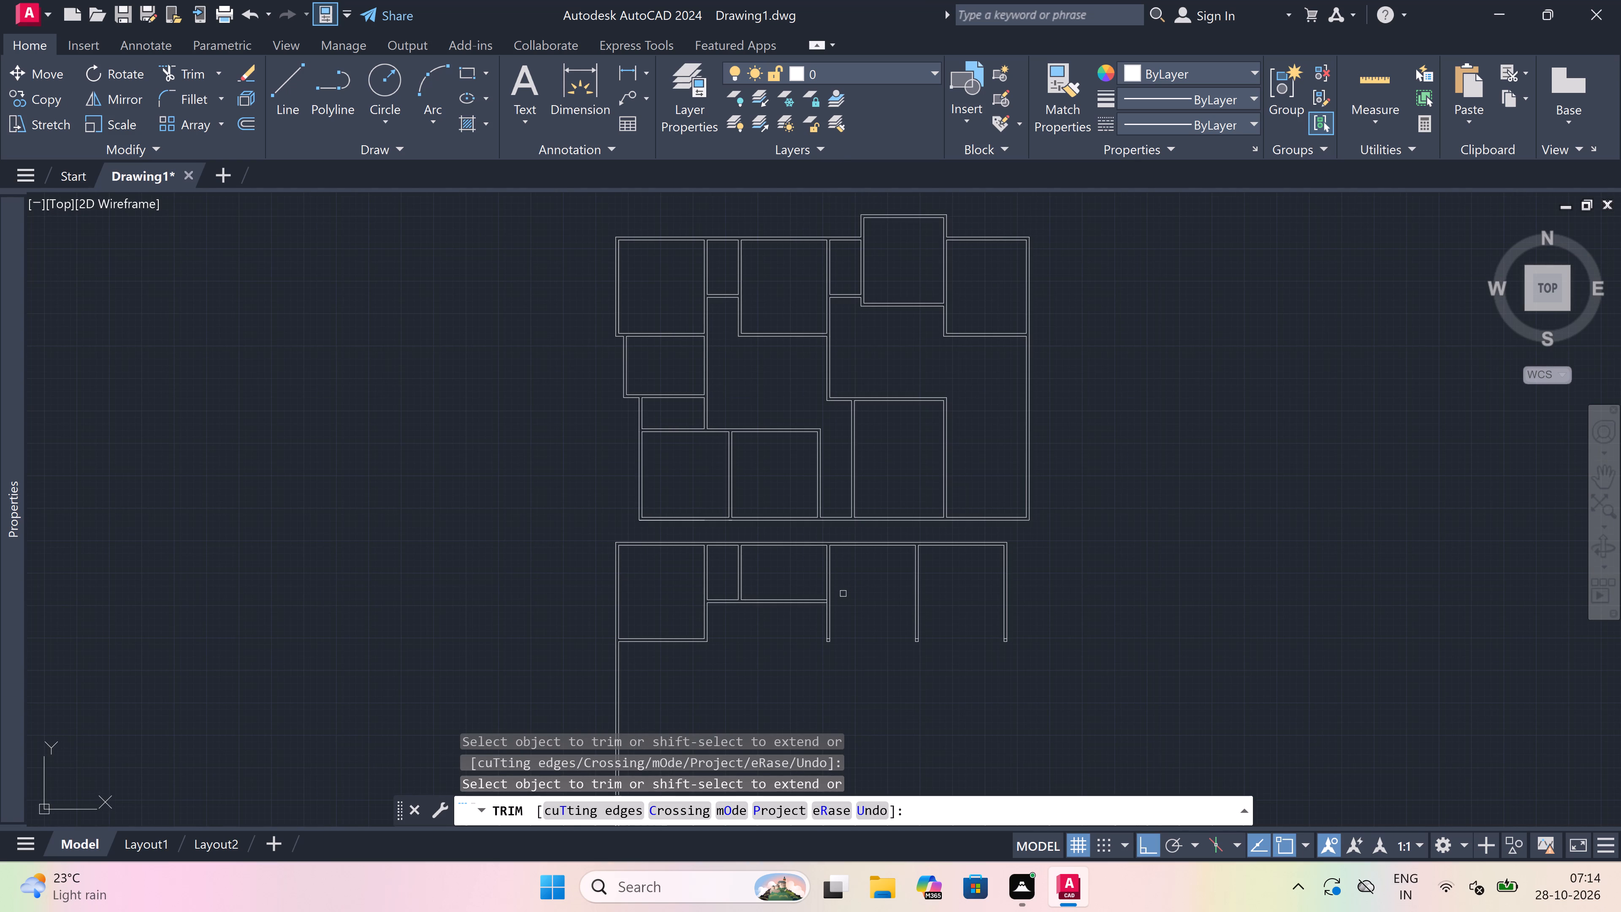
pyautogui.scroll(1, 813, 602)
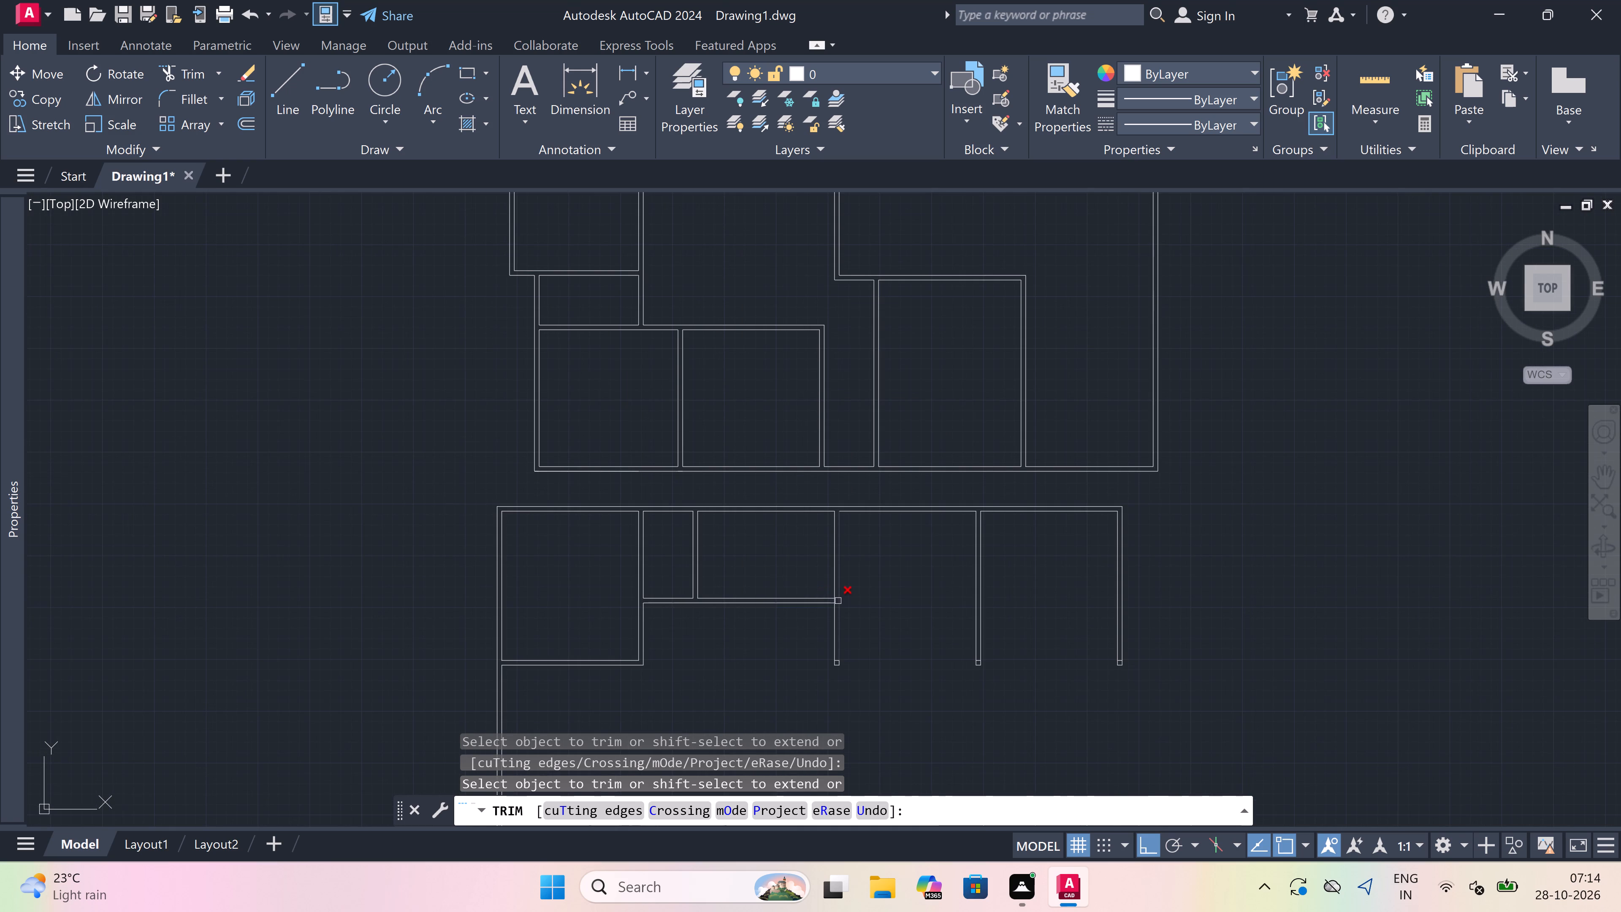
pyautogui.scroll(4, 838, 601)
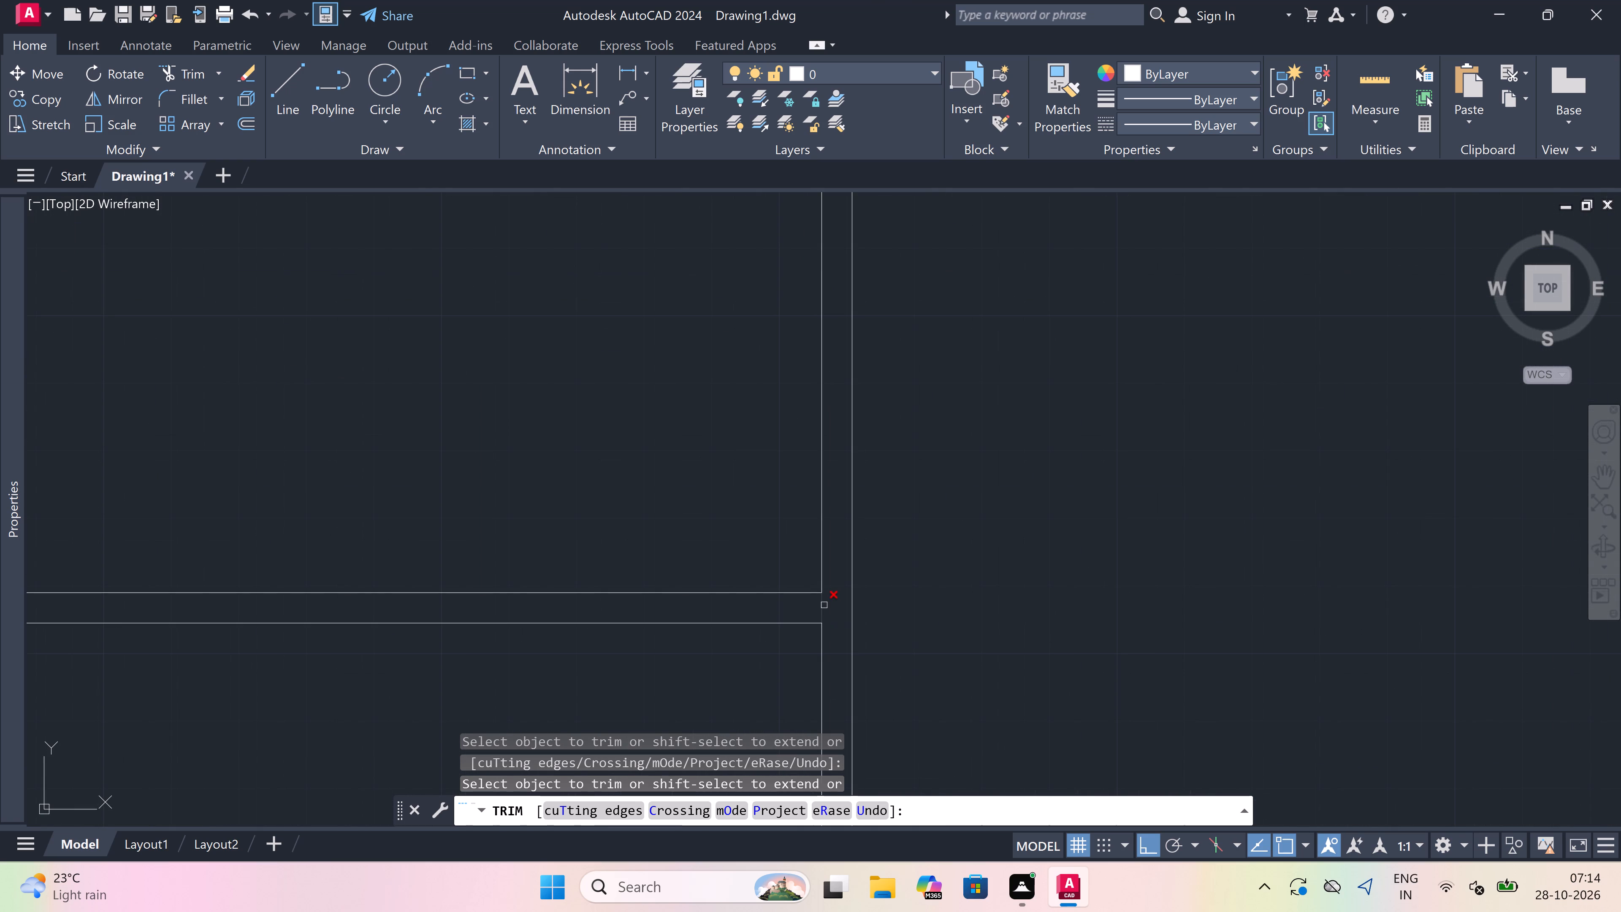
pyautogui.click(824, 605)
# Trim the extra inner end line at the lower ends of the two open walls right of the cross wall.
pyautogui.scroll(-4, 824, 605)
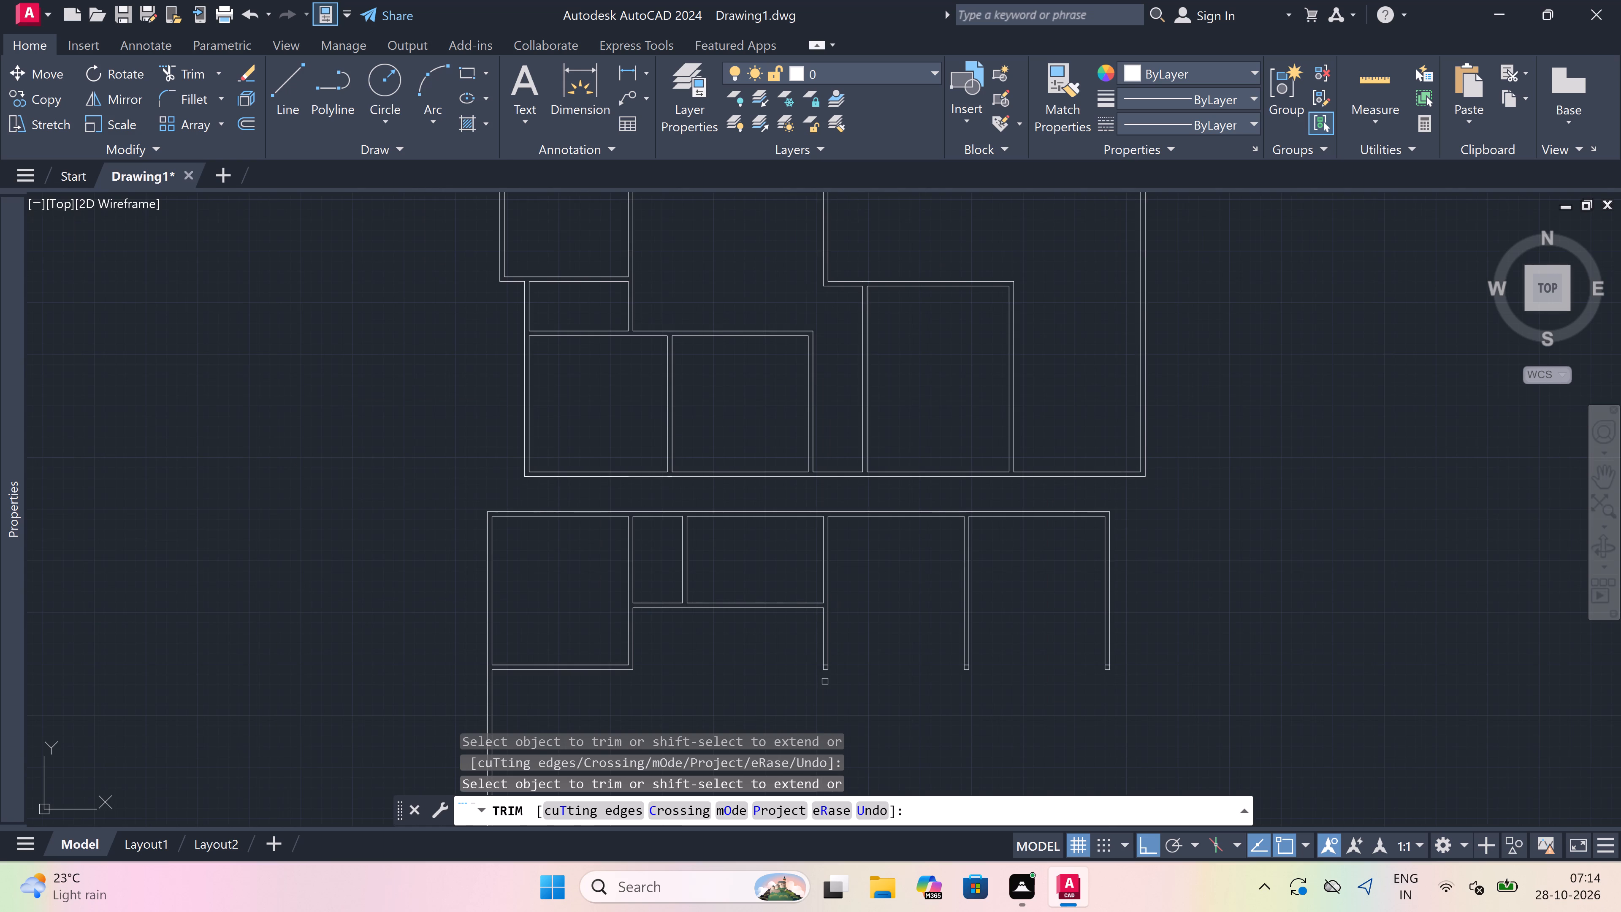
pyautogui.scroll(5, 825, 669)
pyautogui.click(826, 661)
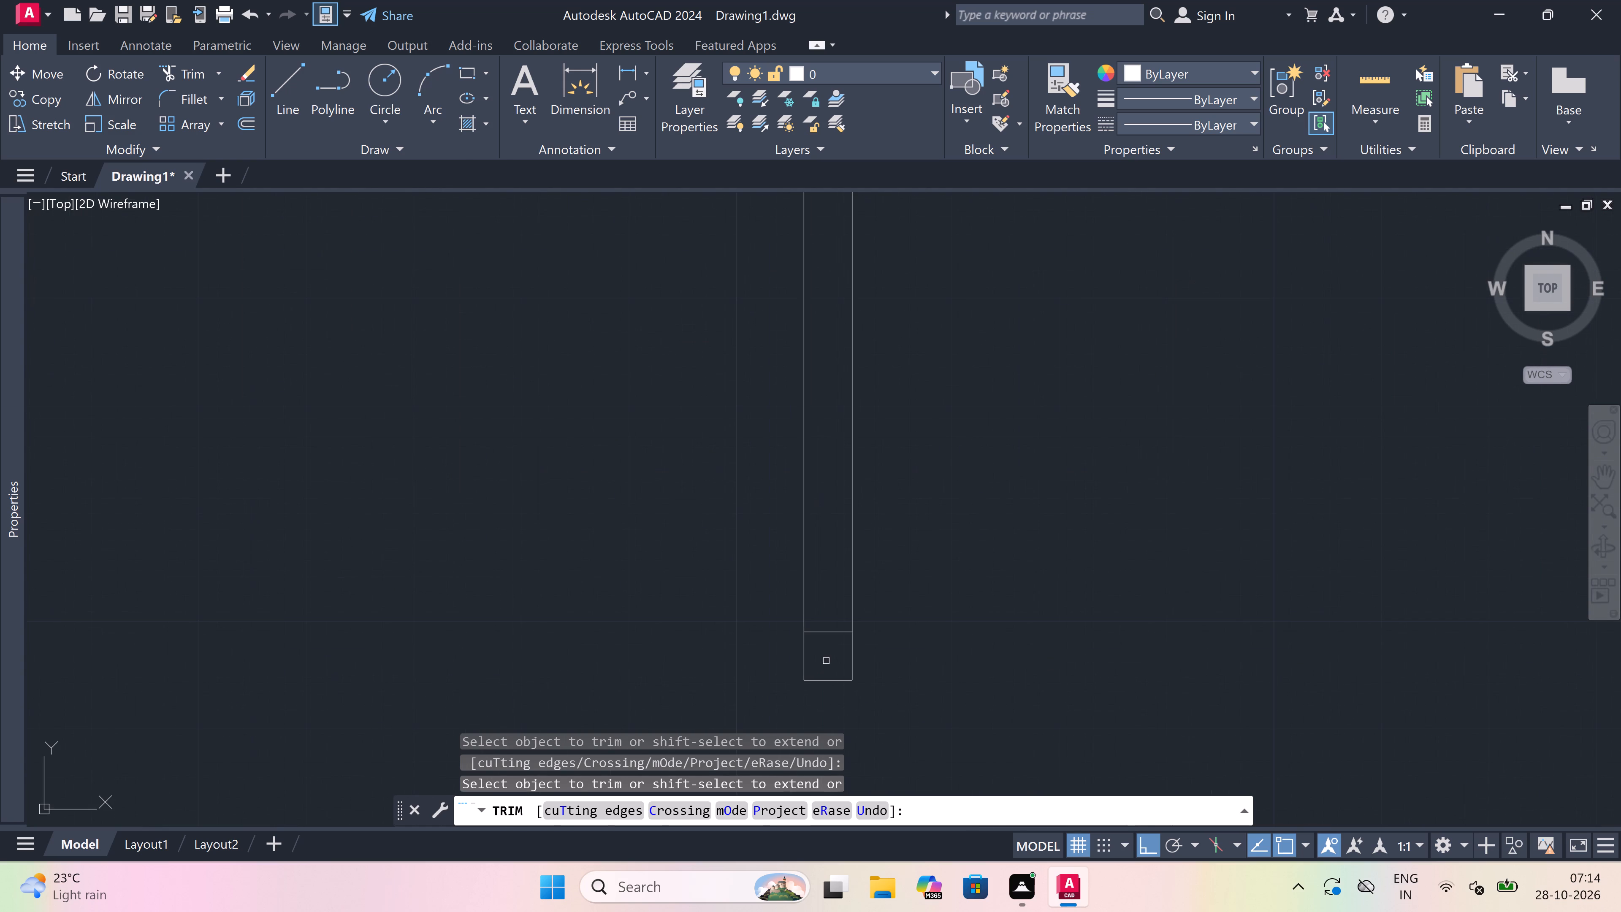
pyautogui.click(828, 591)
pyautogui.scroll(-7, 828, 591)
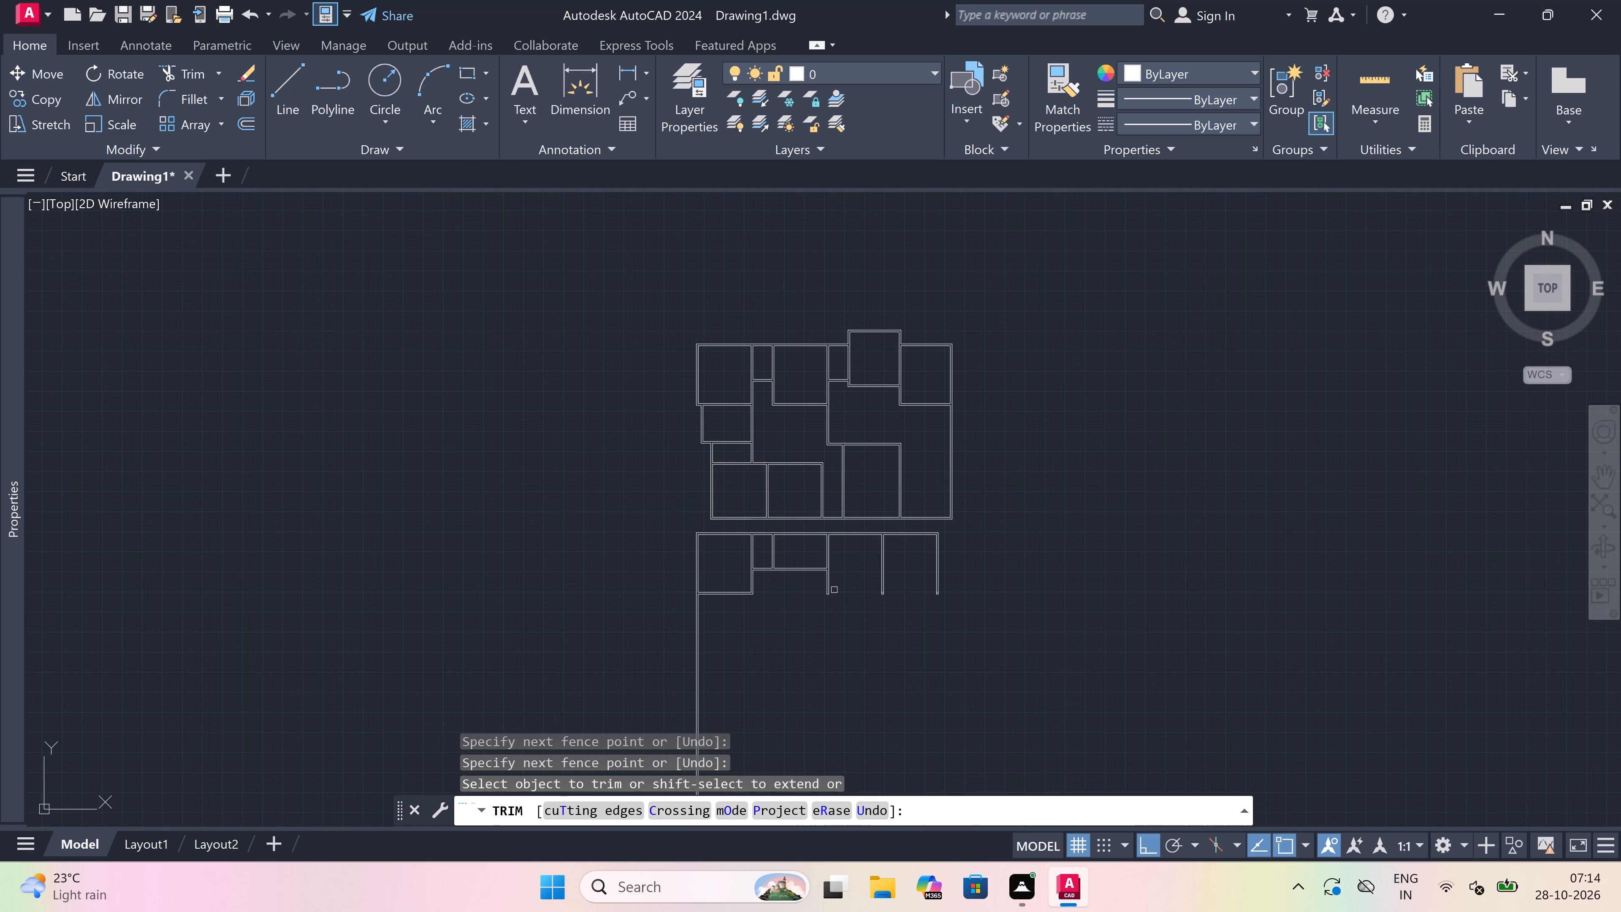
pyautogui.scroll(4, 867, 590)
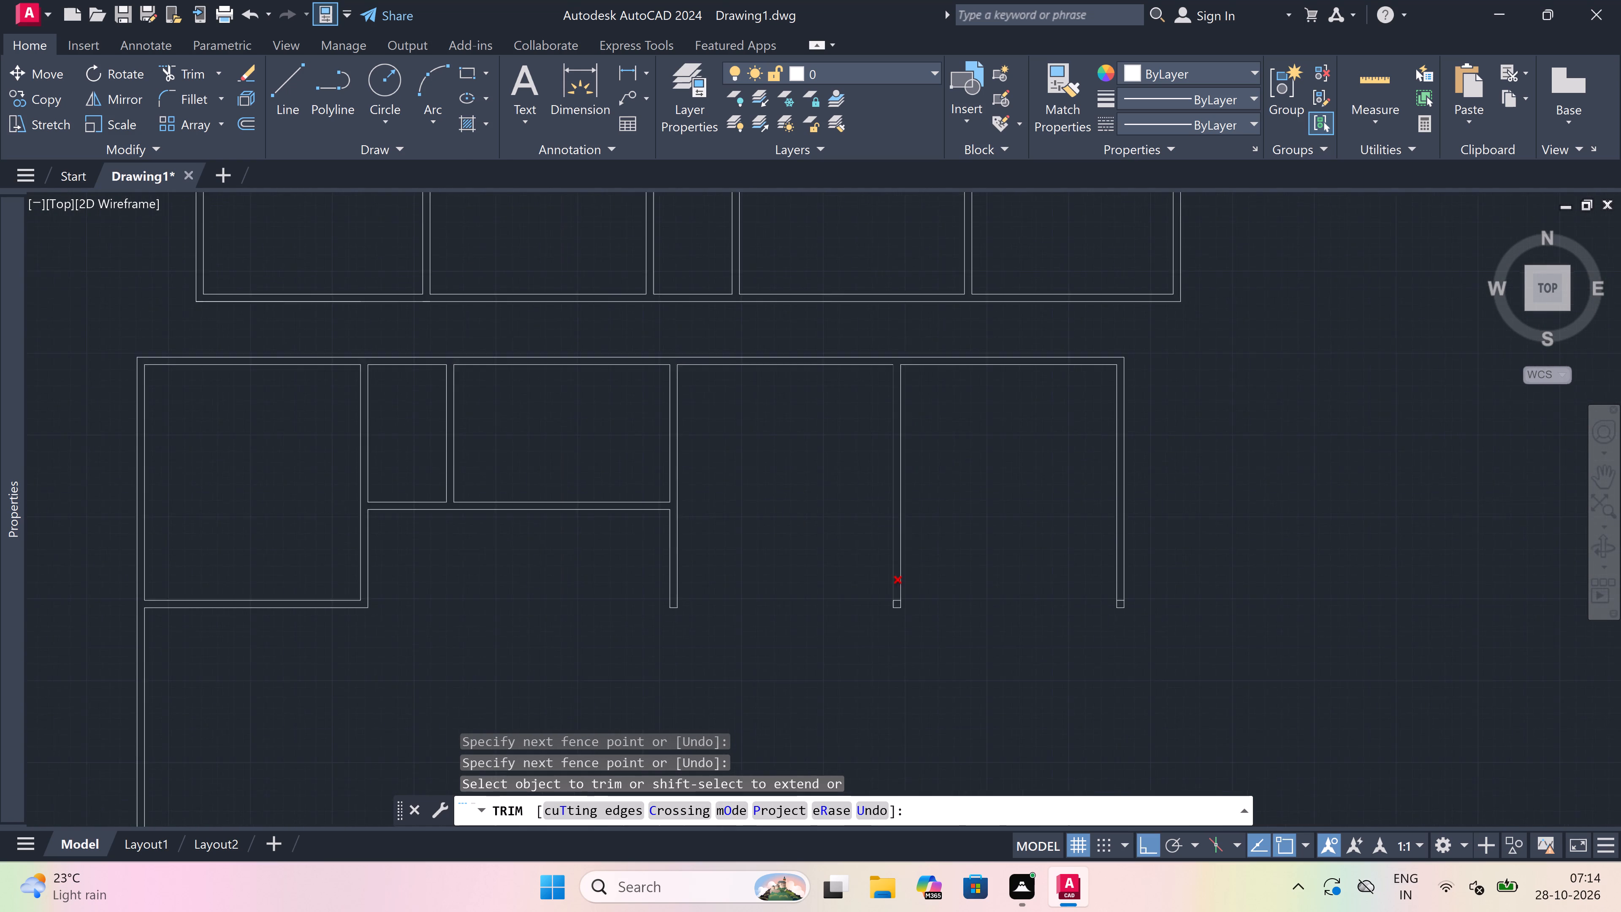
pyautogui.scroll(2, 903, 610)
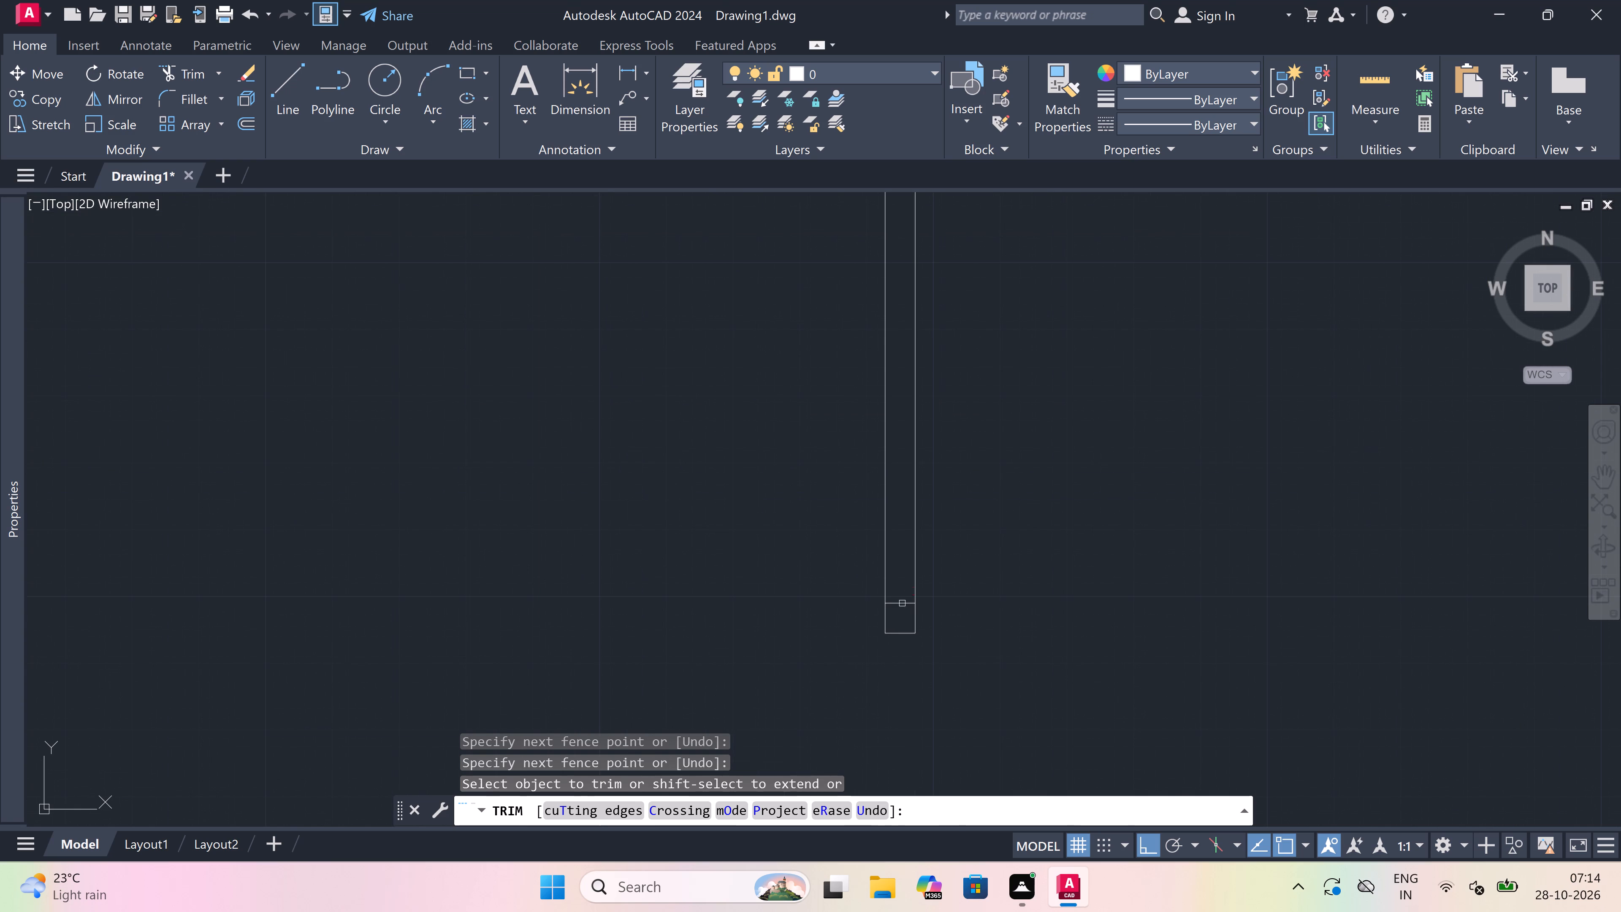
pyautogui.click(901, 602)
pyautogui.scroll(-4, 901, 602)
pyautogui.scroll(1, 861, 594)
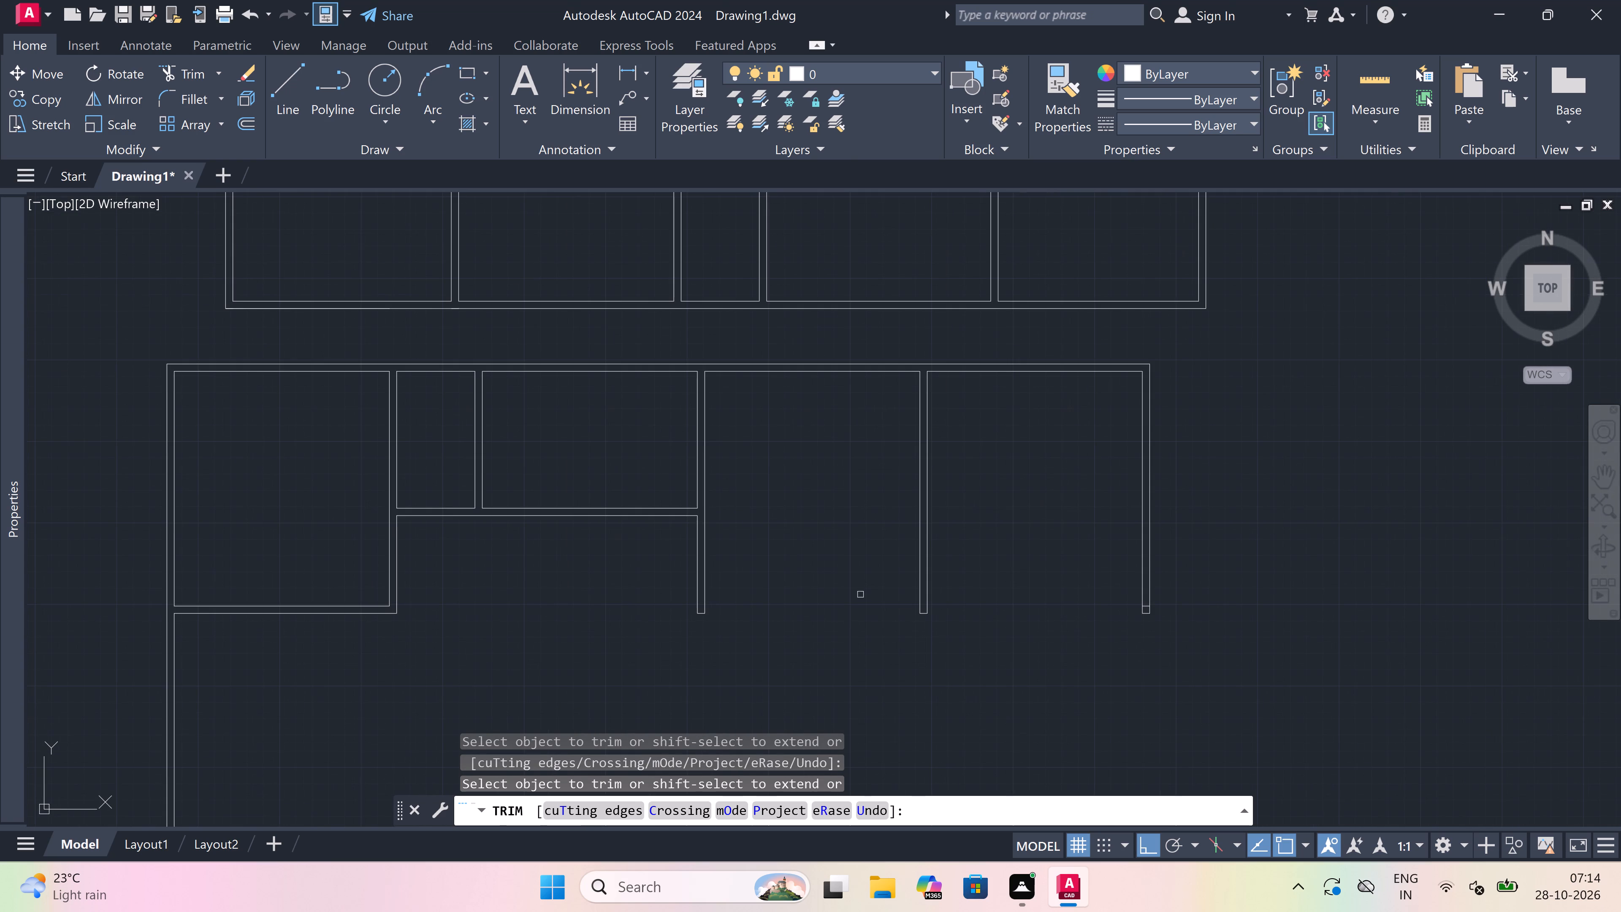
pyautogui.press('Escape')
# Offset the inner top wall line of the open room right of the cross wall 13' downward.
pyautogui.write('o')
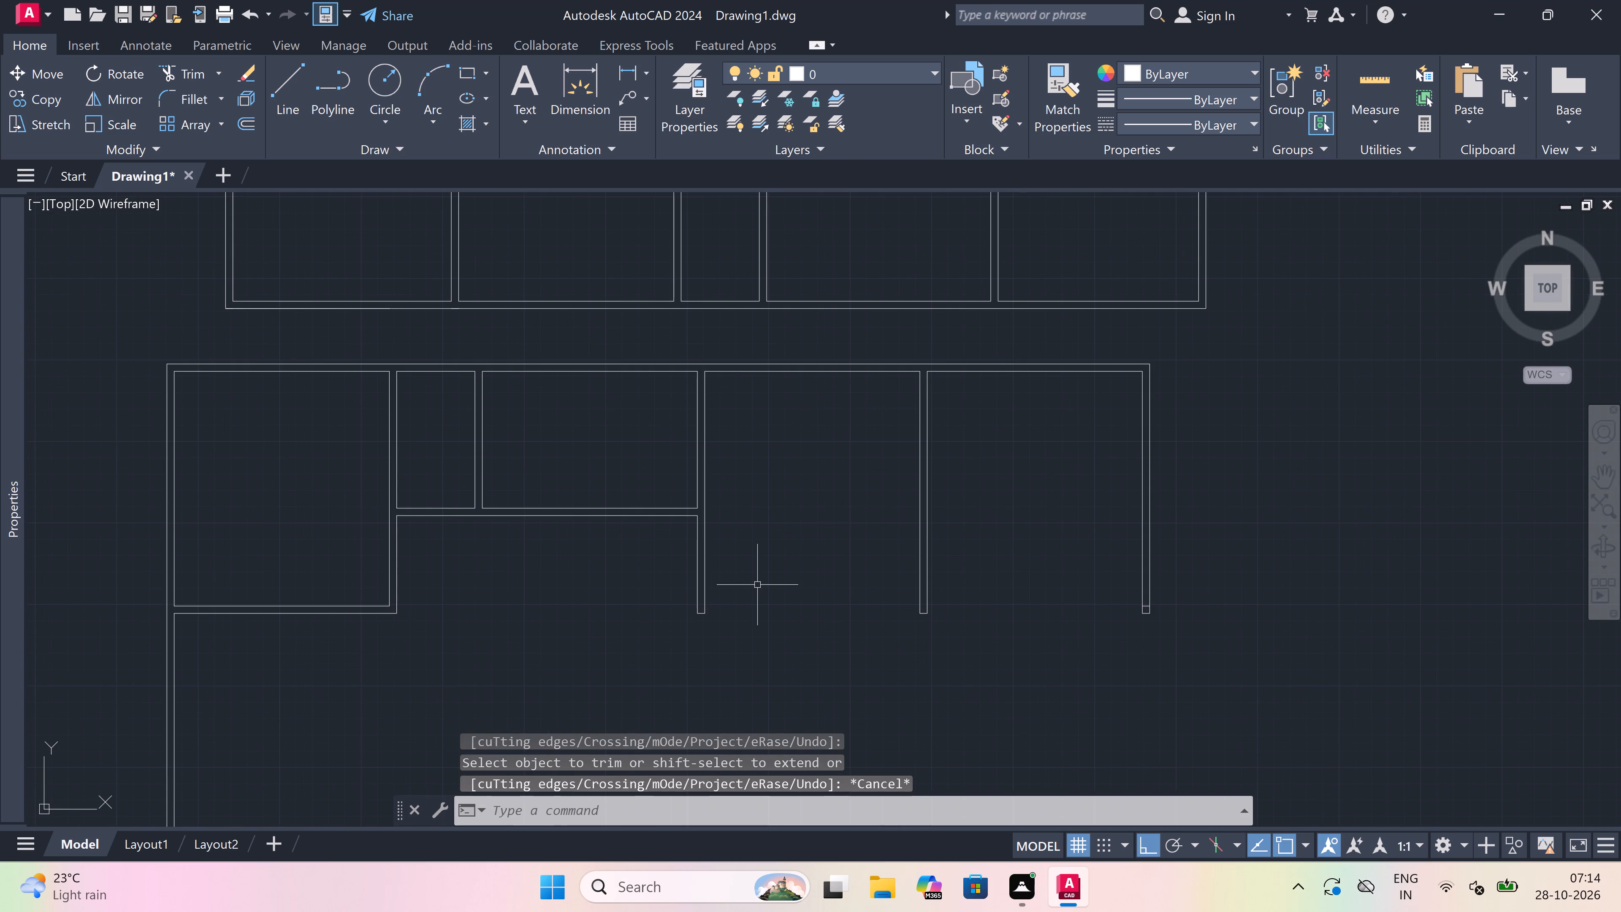
pyautogui.press('space')
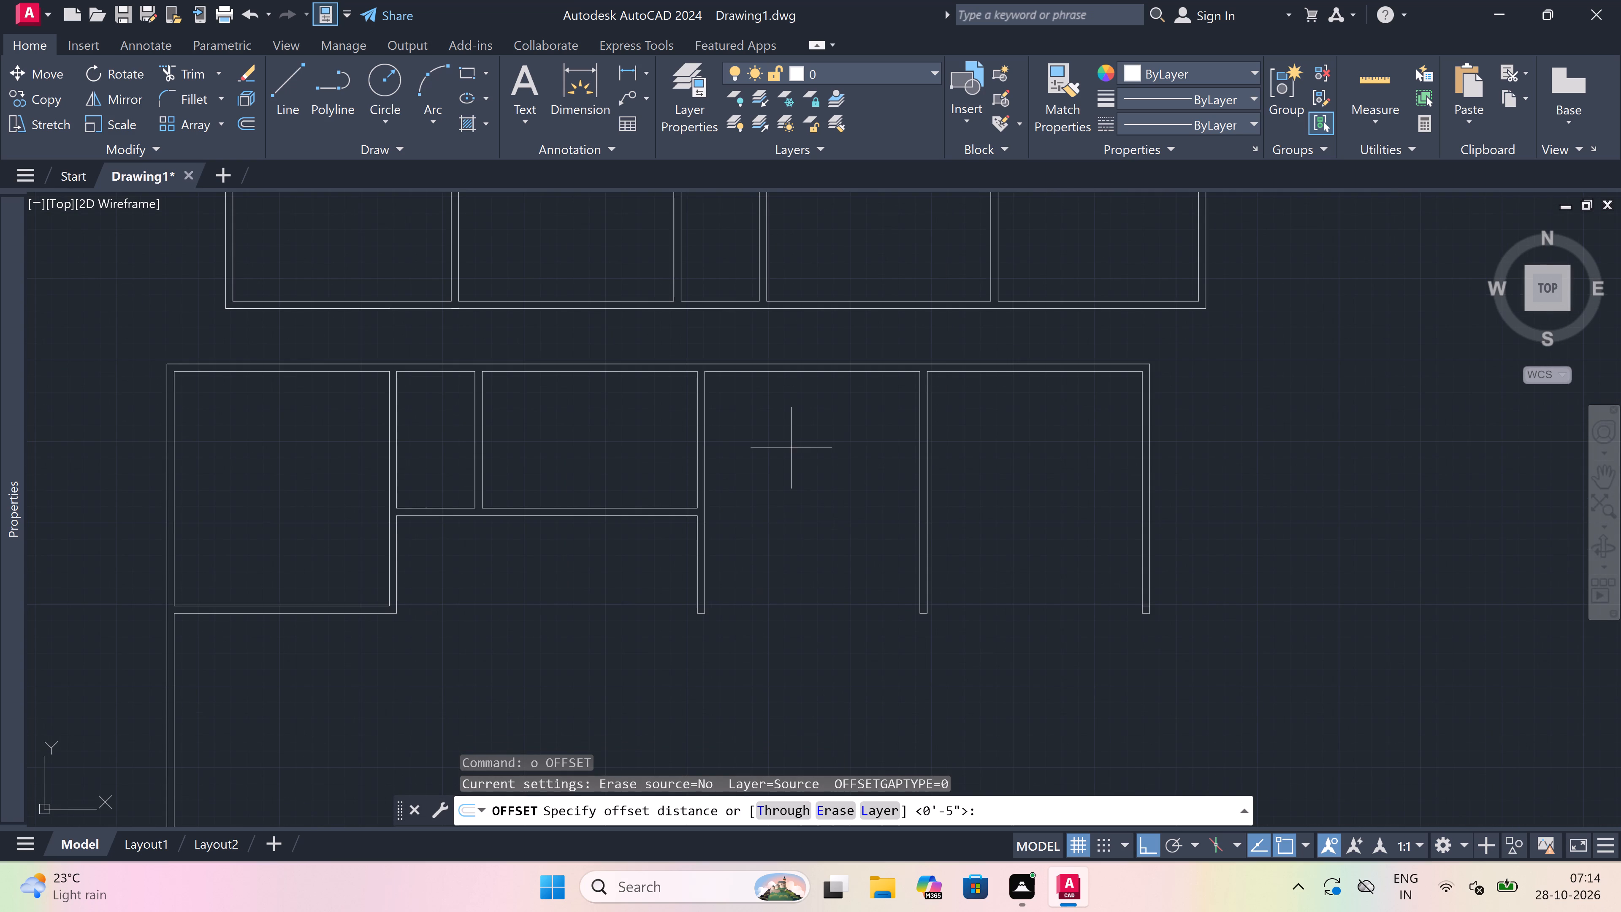
pyautogui.click(795, 378)
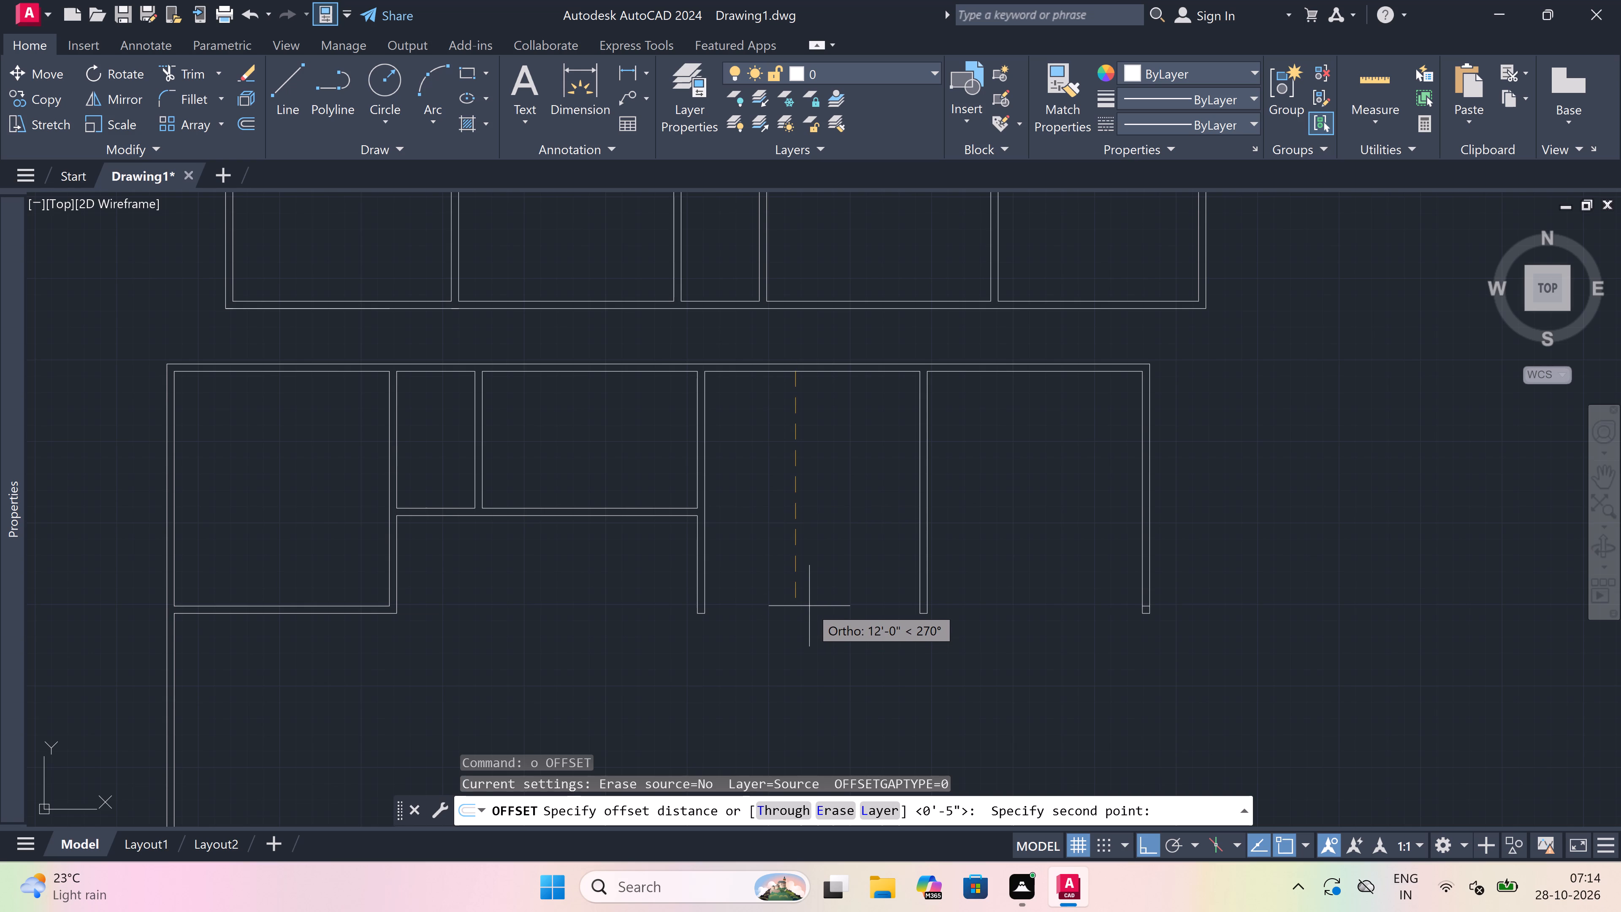
pyautogui.write("13'")
pyautogui.press('space')
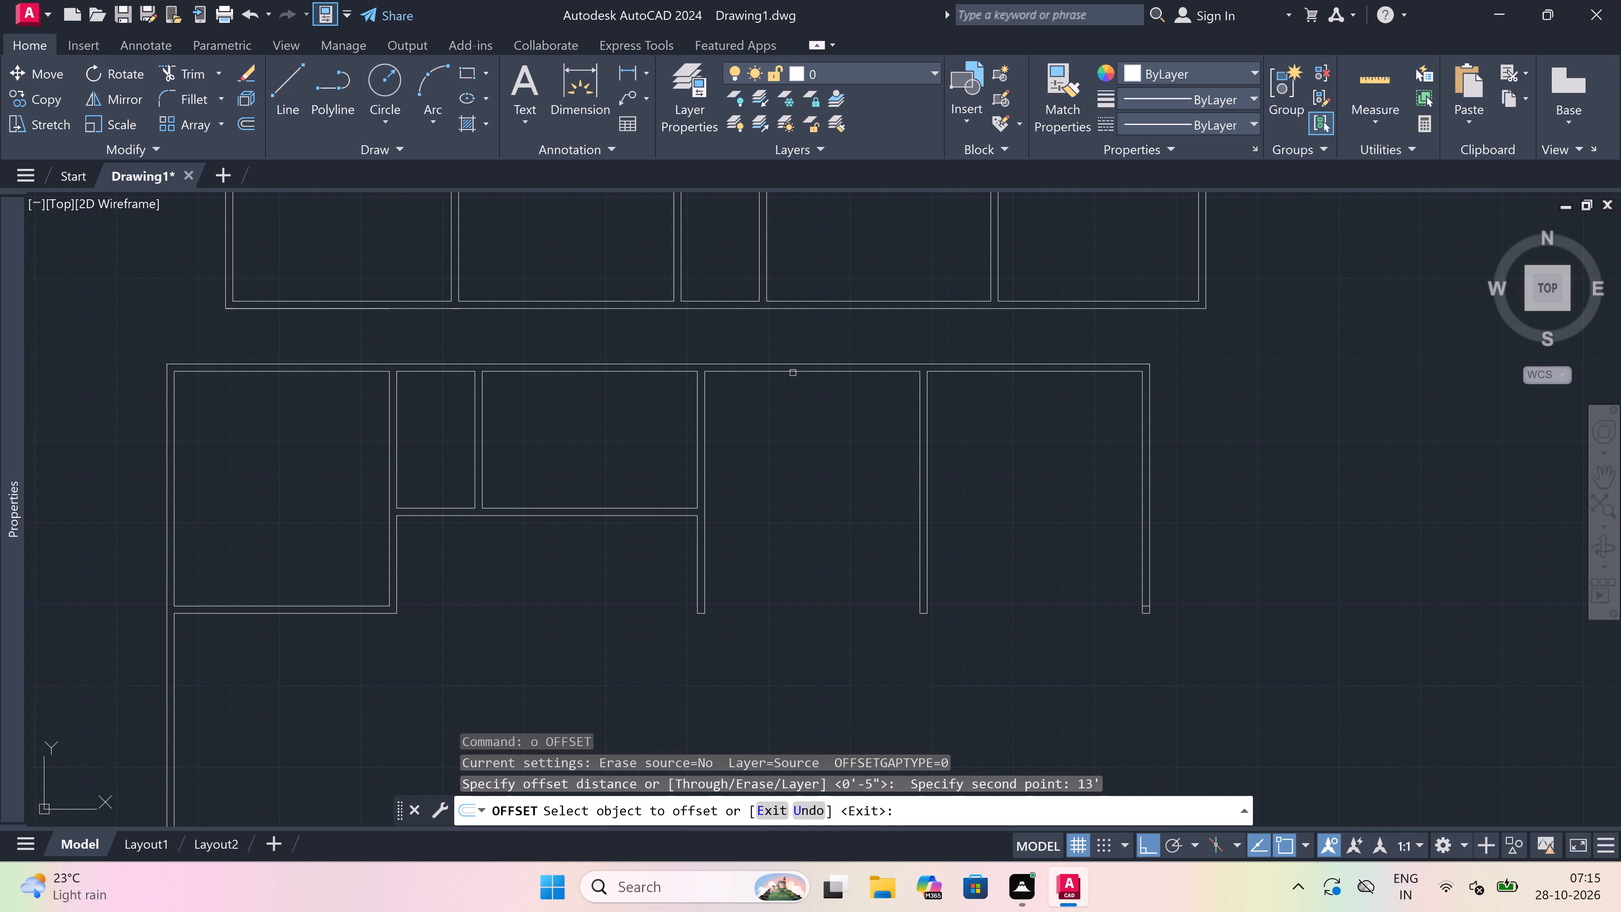
pyautogui.moveTo(793, 374); pyautogui.dragTo(795, 503)
pyautogui.click(797, 612)
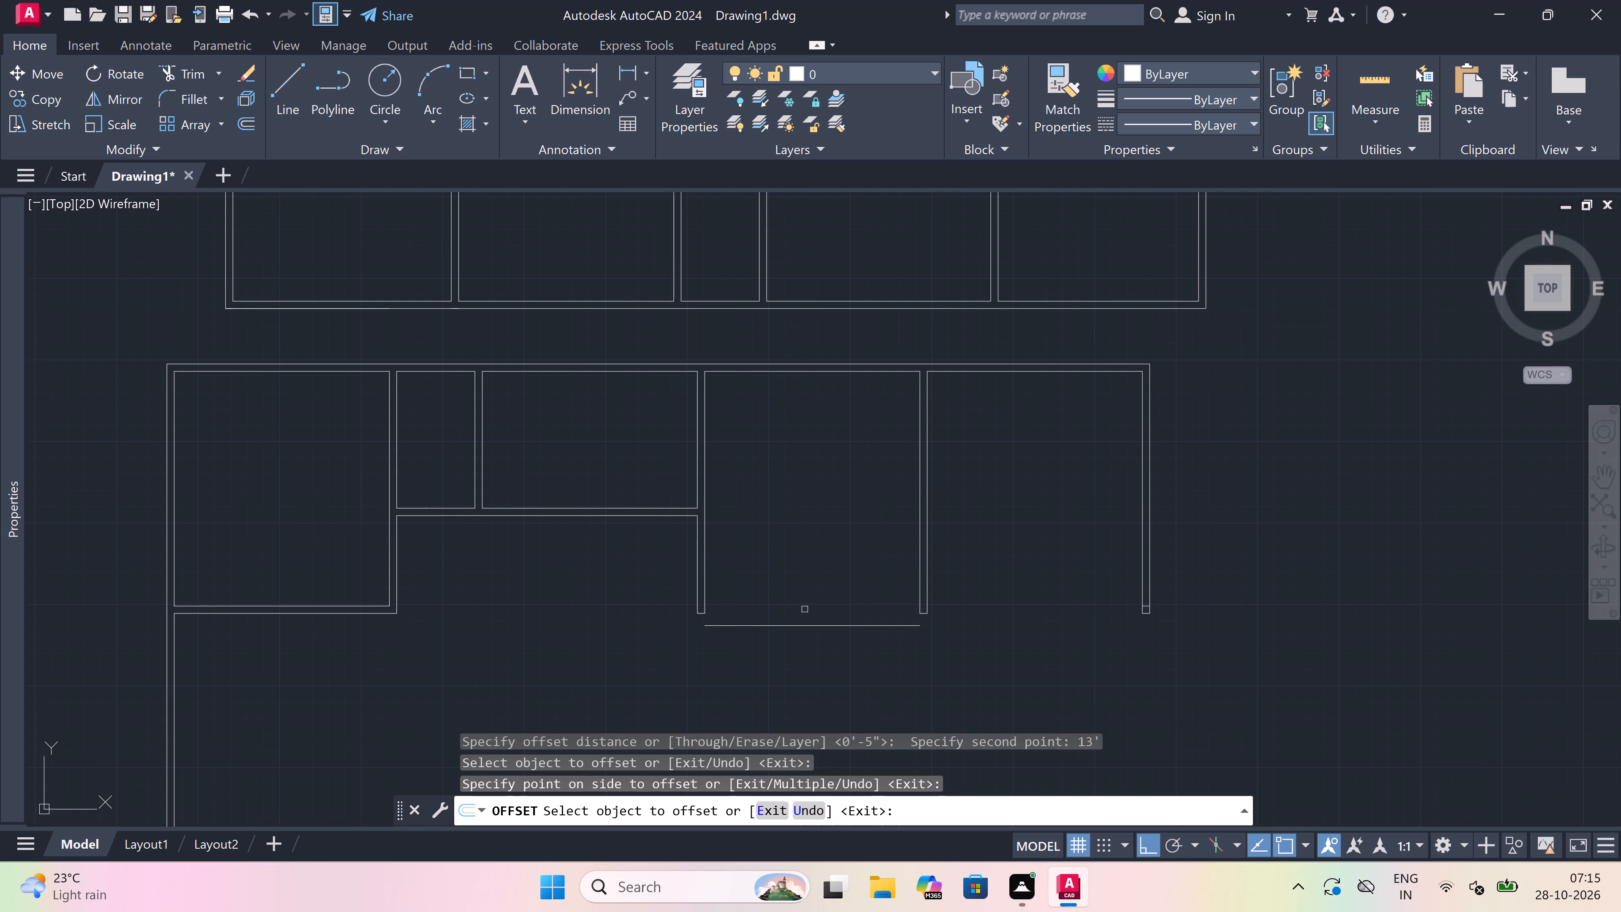
pyautogui.press('Escape')
# Offset the open room's new bottom line 4.5" downward to give the bottom wall its thickness.
pyautogui.press('space')
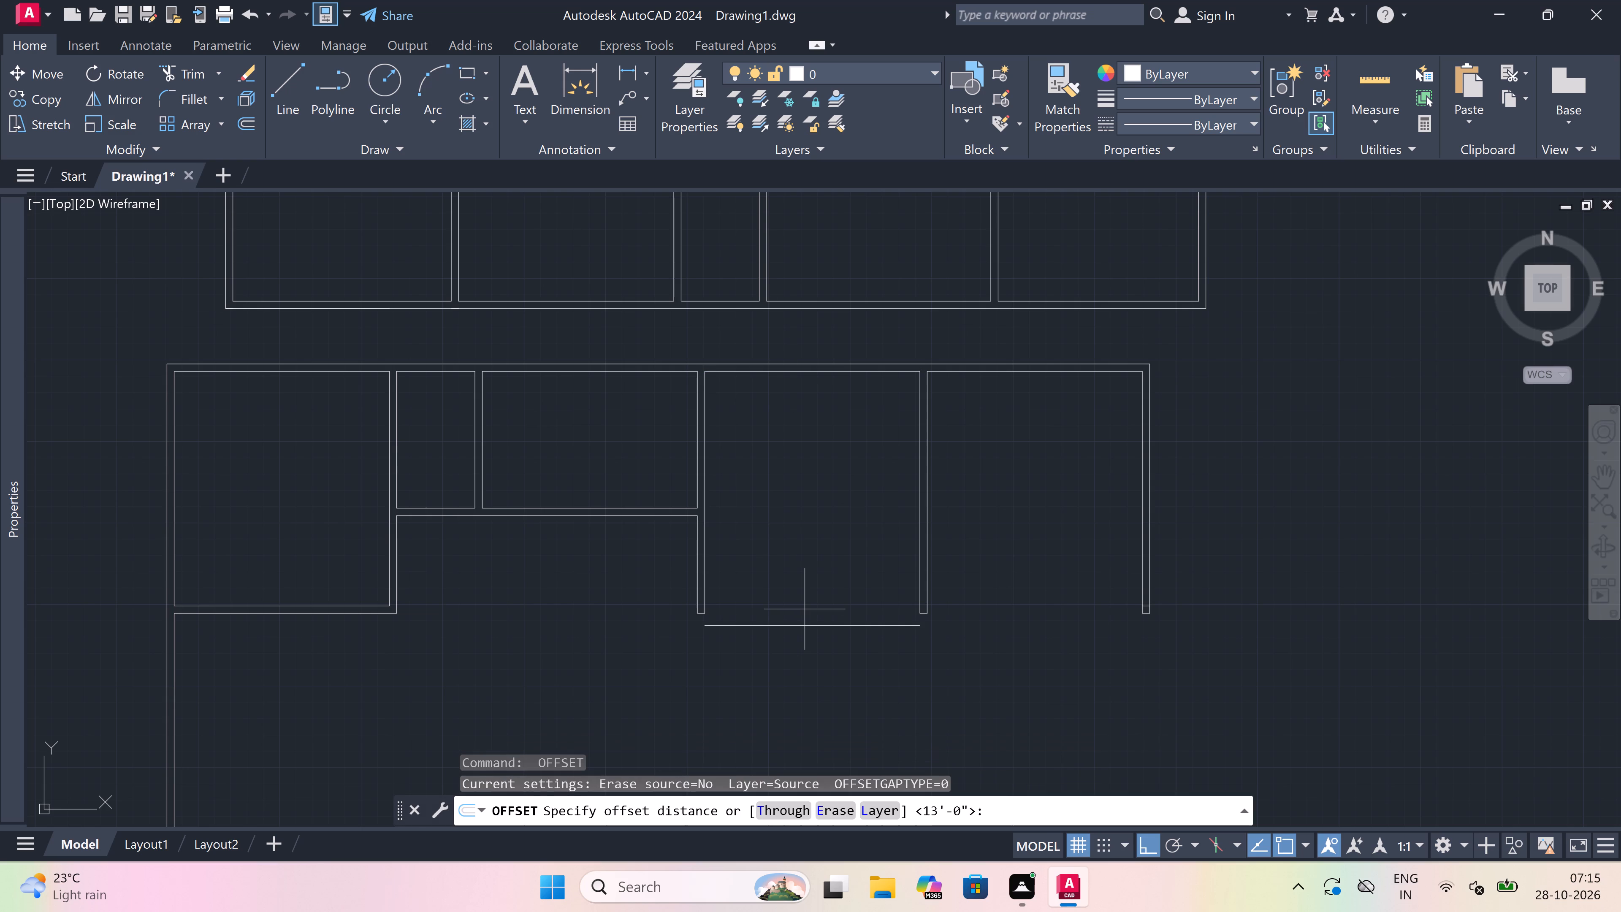
pyautogui.scroll(-3, 805, 609)
pyautogui.scroll(3, 805, 616)
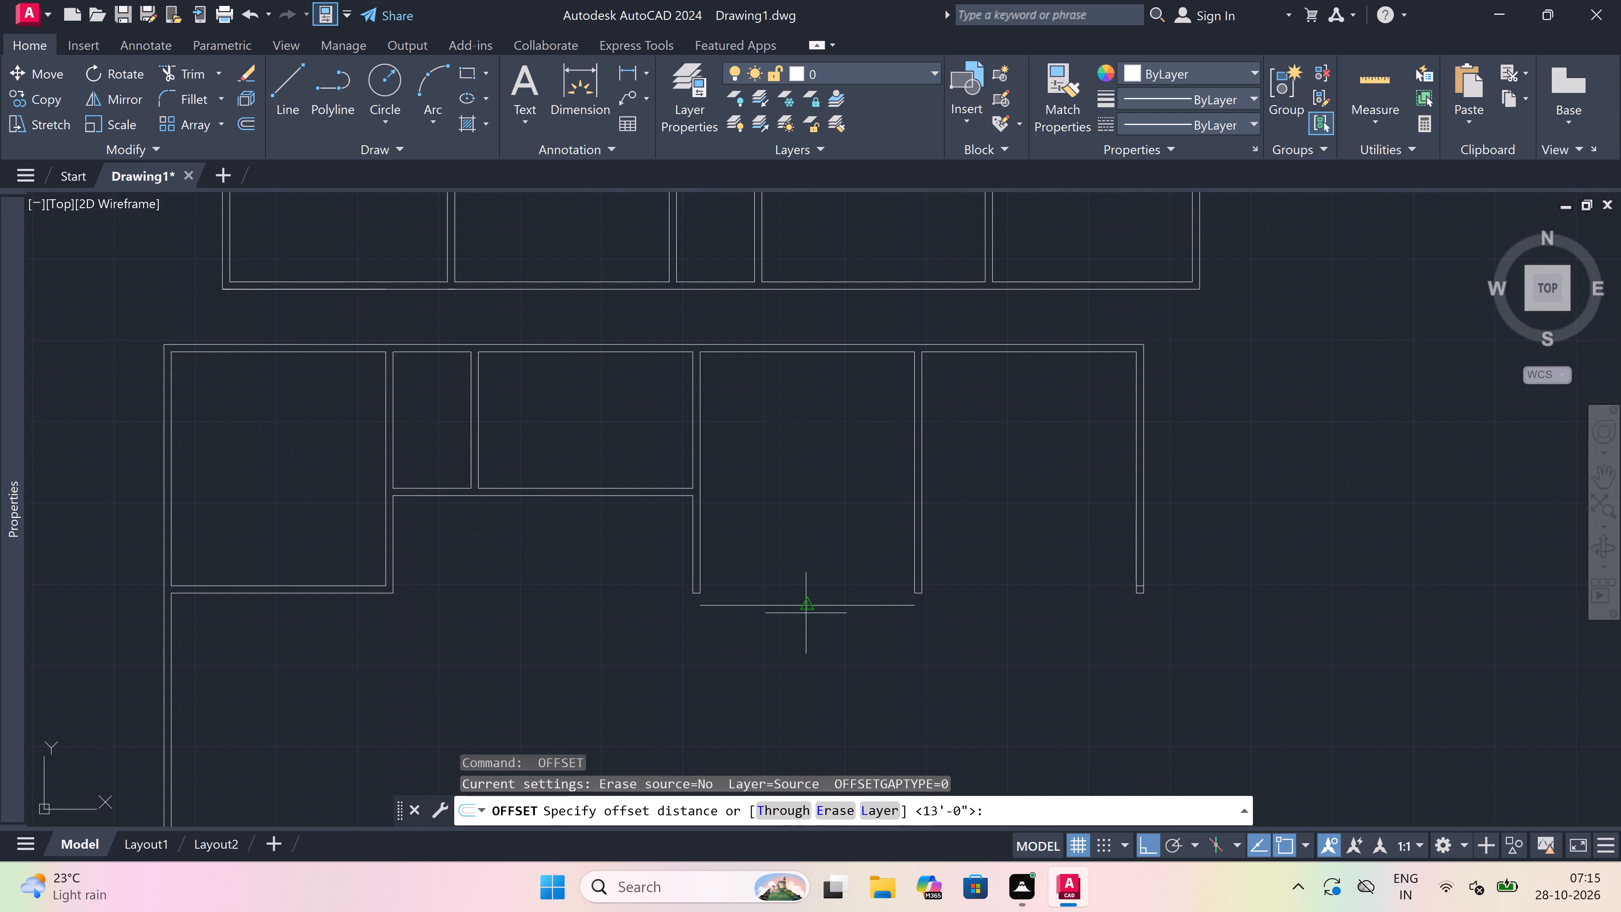
pyautogui.click(805, 609)
pyautogui.scroll(3, 802, 642)
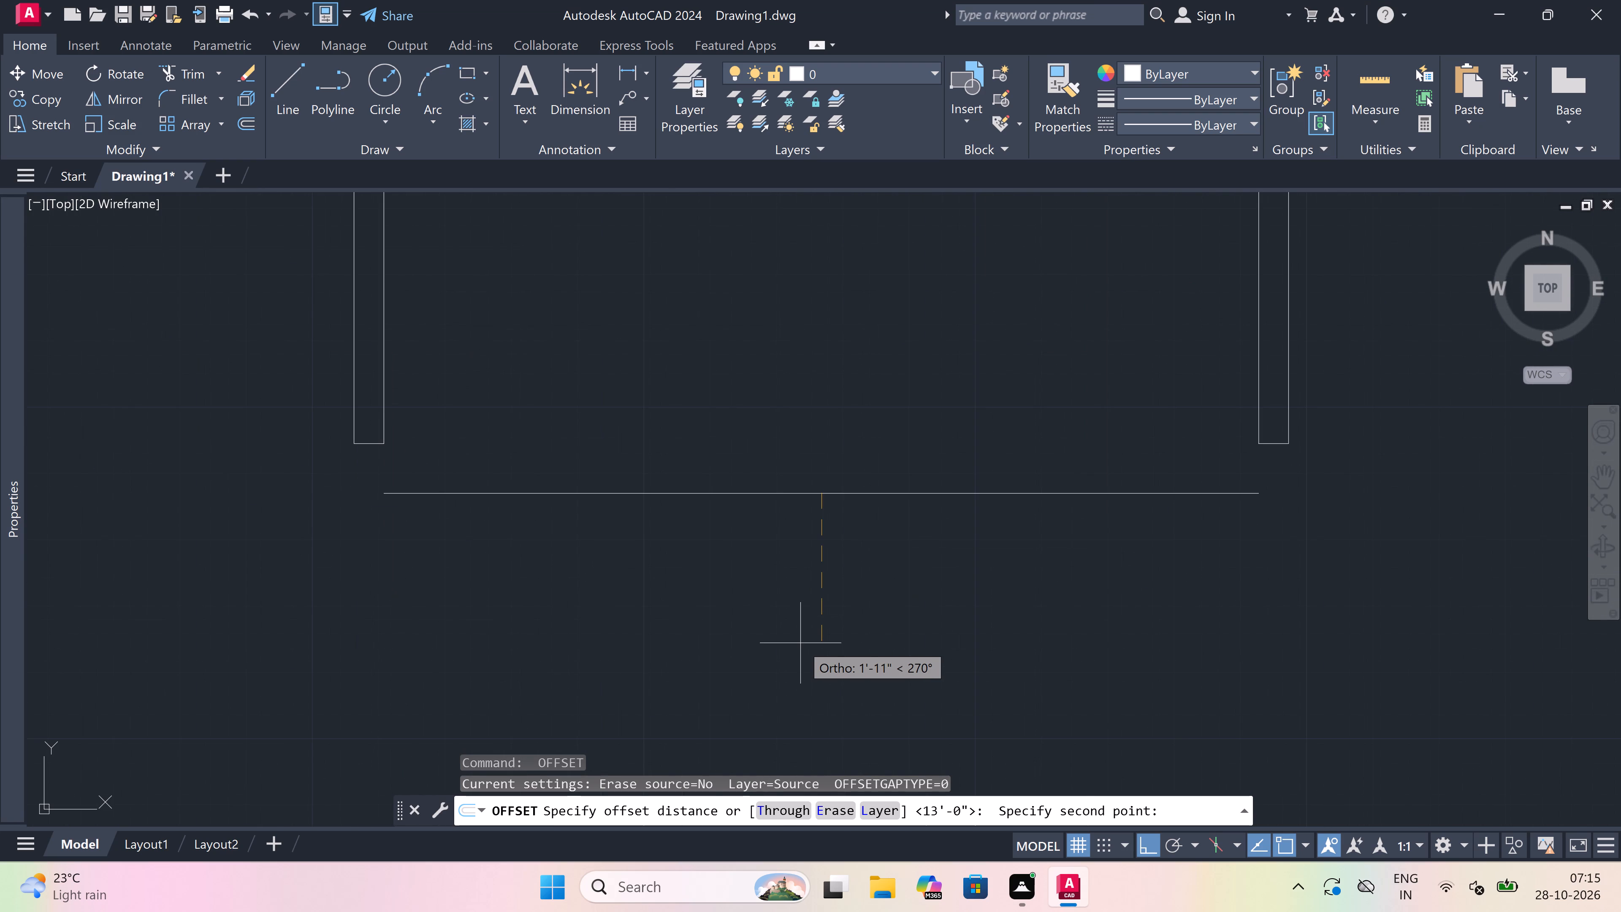
pyautogui.press('4')
pyautogui.write('.5')
pyautogui.write('"')
pyautogui.press('space')
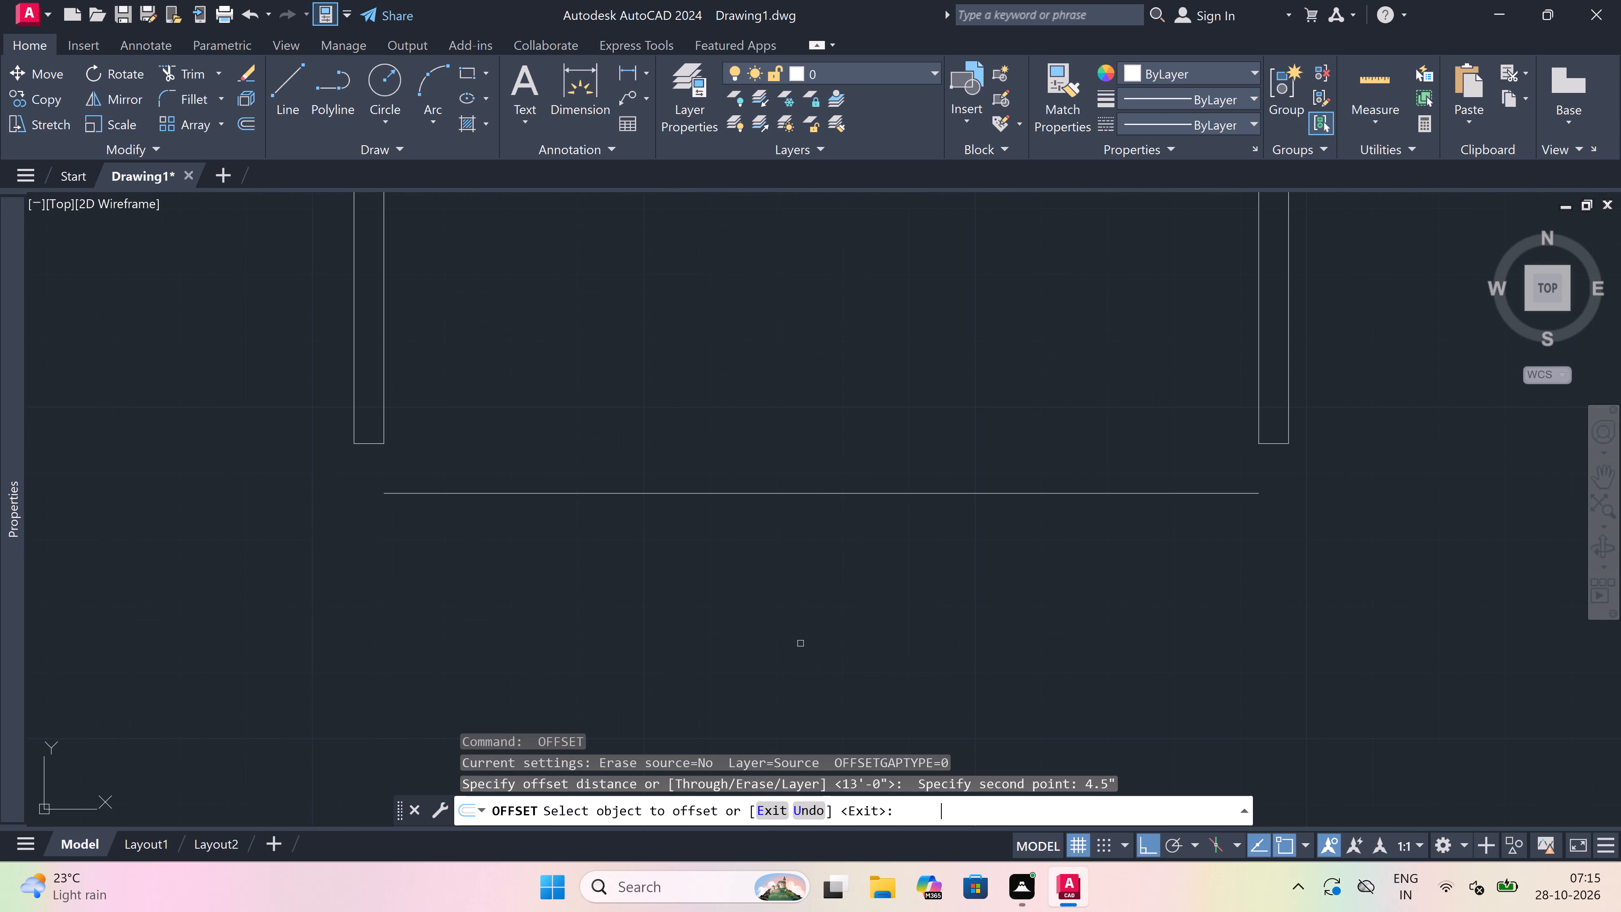
pyautogui.scroll(-2, 762, 569)
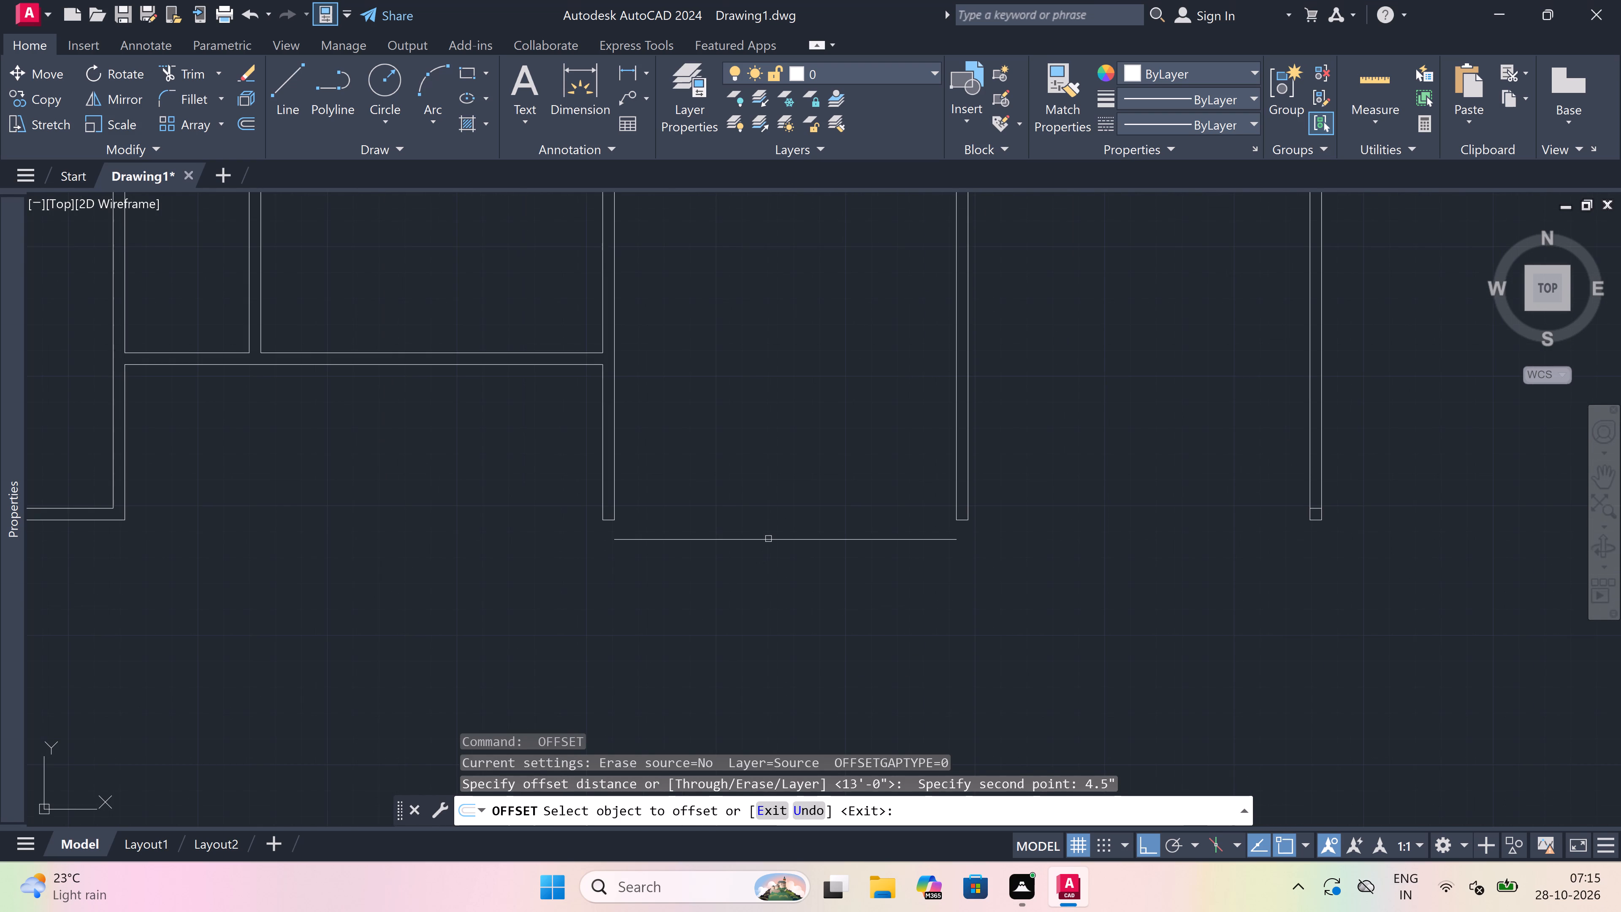
pyautogui.moveTo(768, 539); pyautogui.dragTo(768, 553)
pyautogui.click(761, 600)
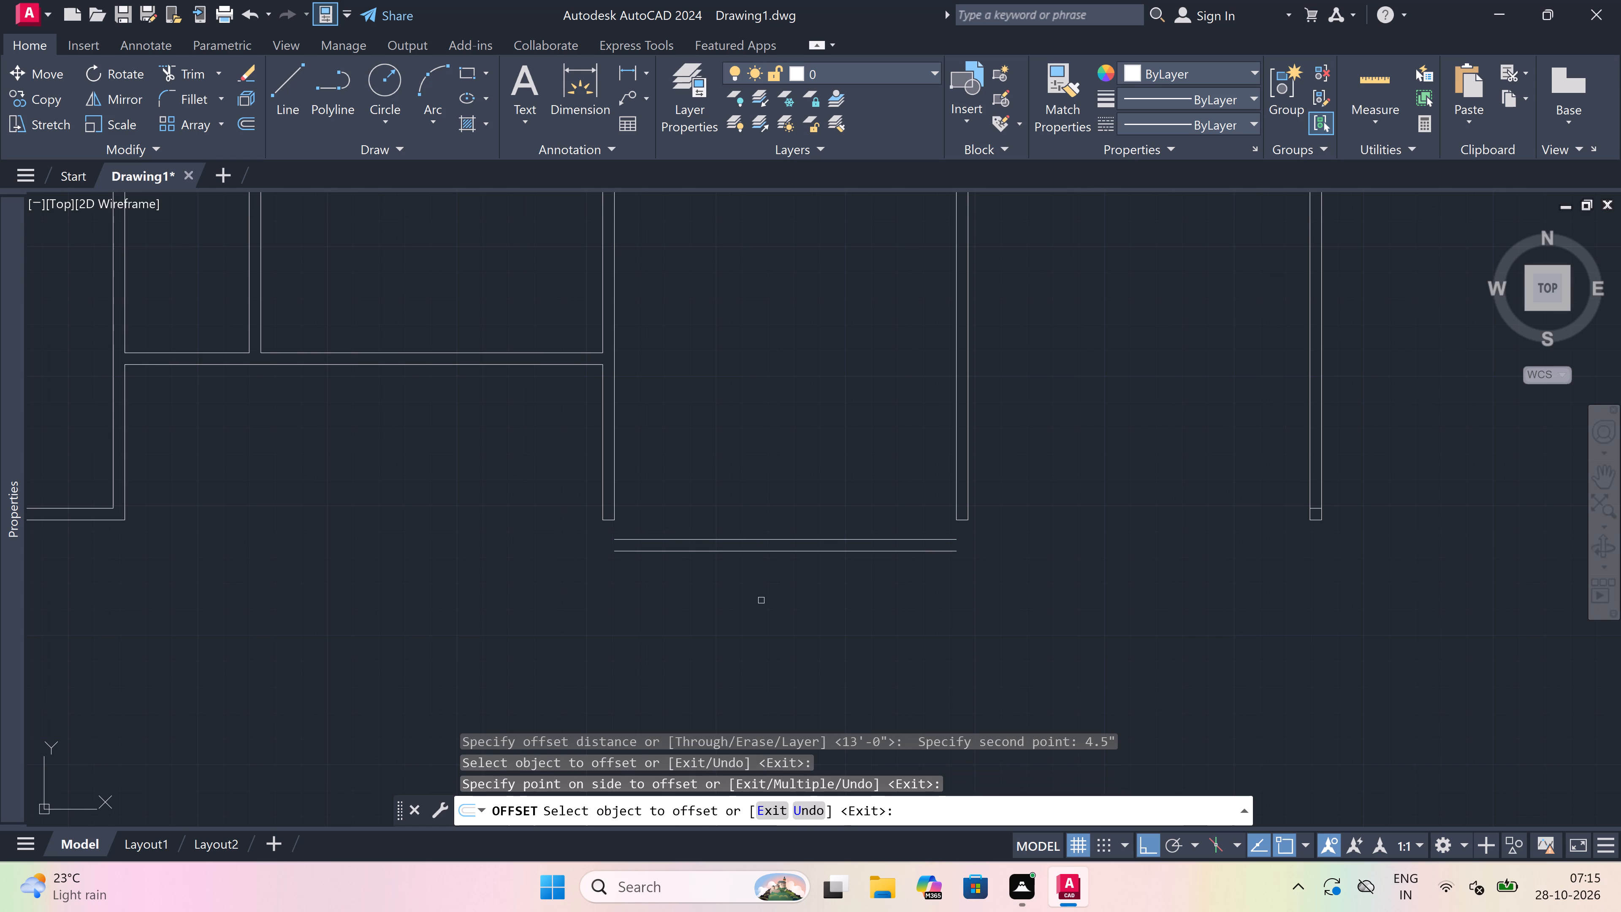
pyautogui.press('Escape')
# Join the new bottom wall's inner and outer lines to the room's right side wall with zero-radius fillets.
pyautogui.write('f')
pyautogui.press('space')
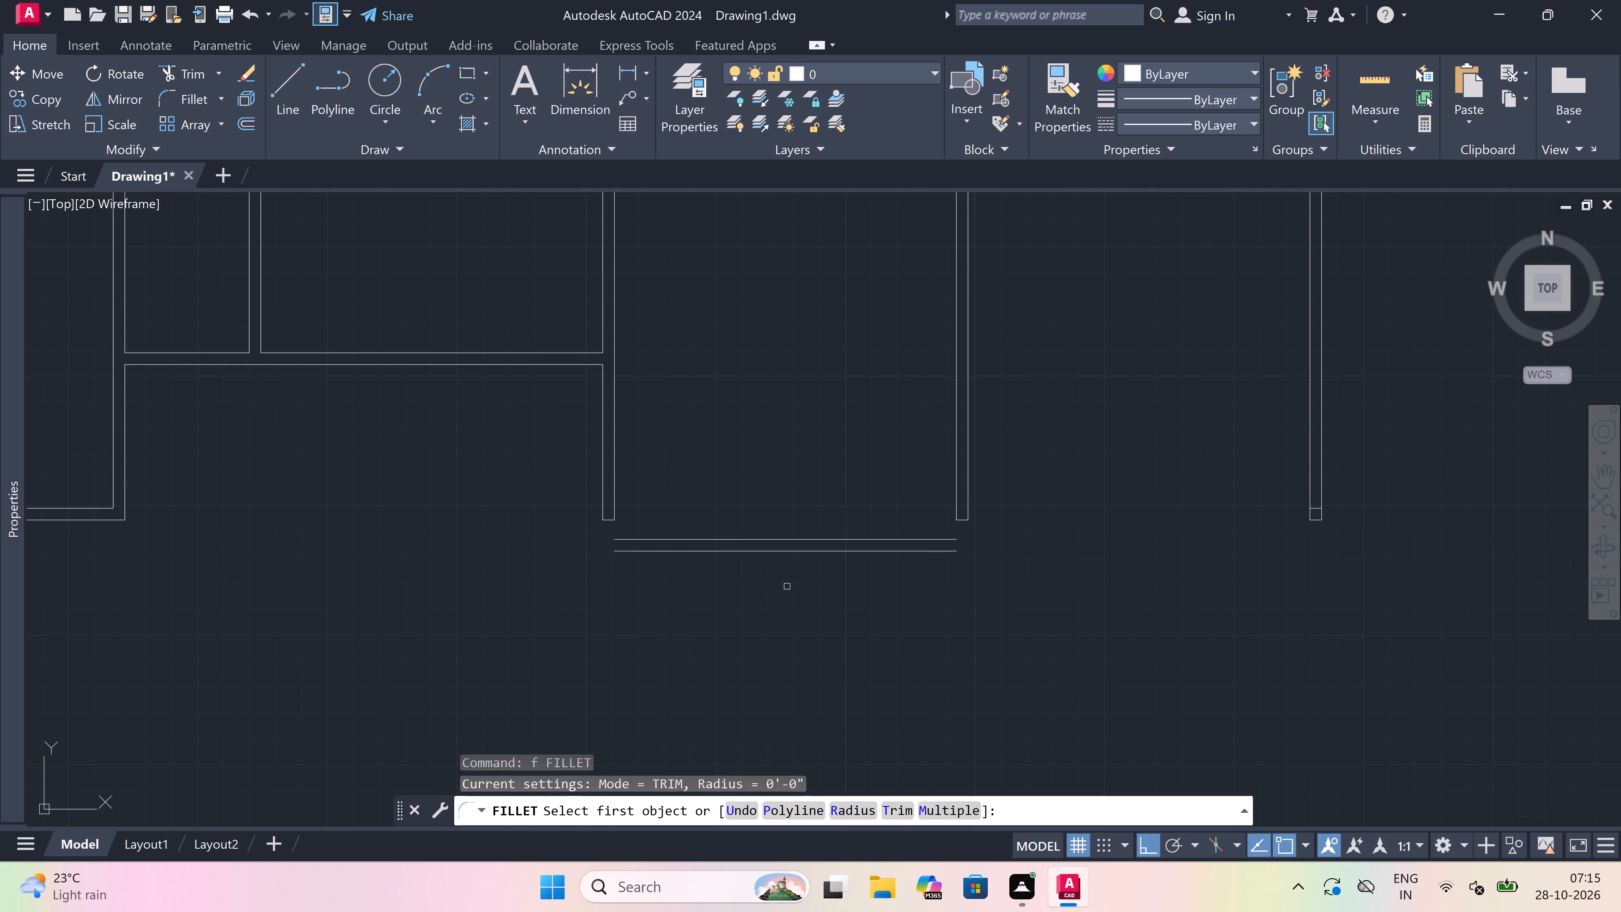
pyautogui.scroll(1, 952, 524)
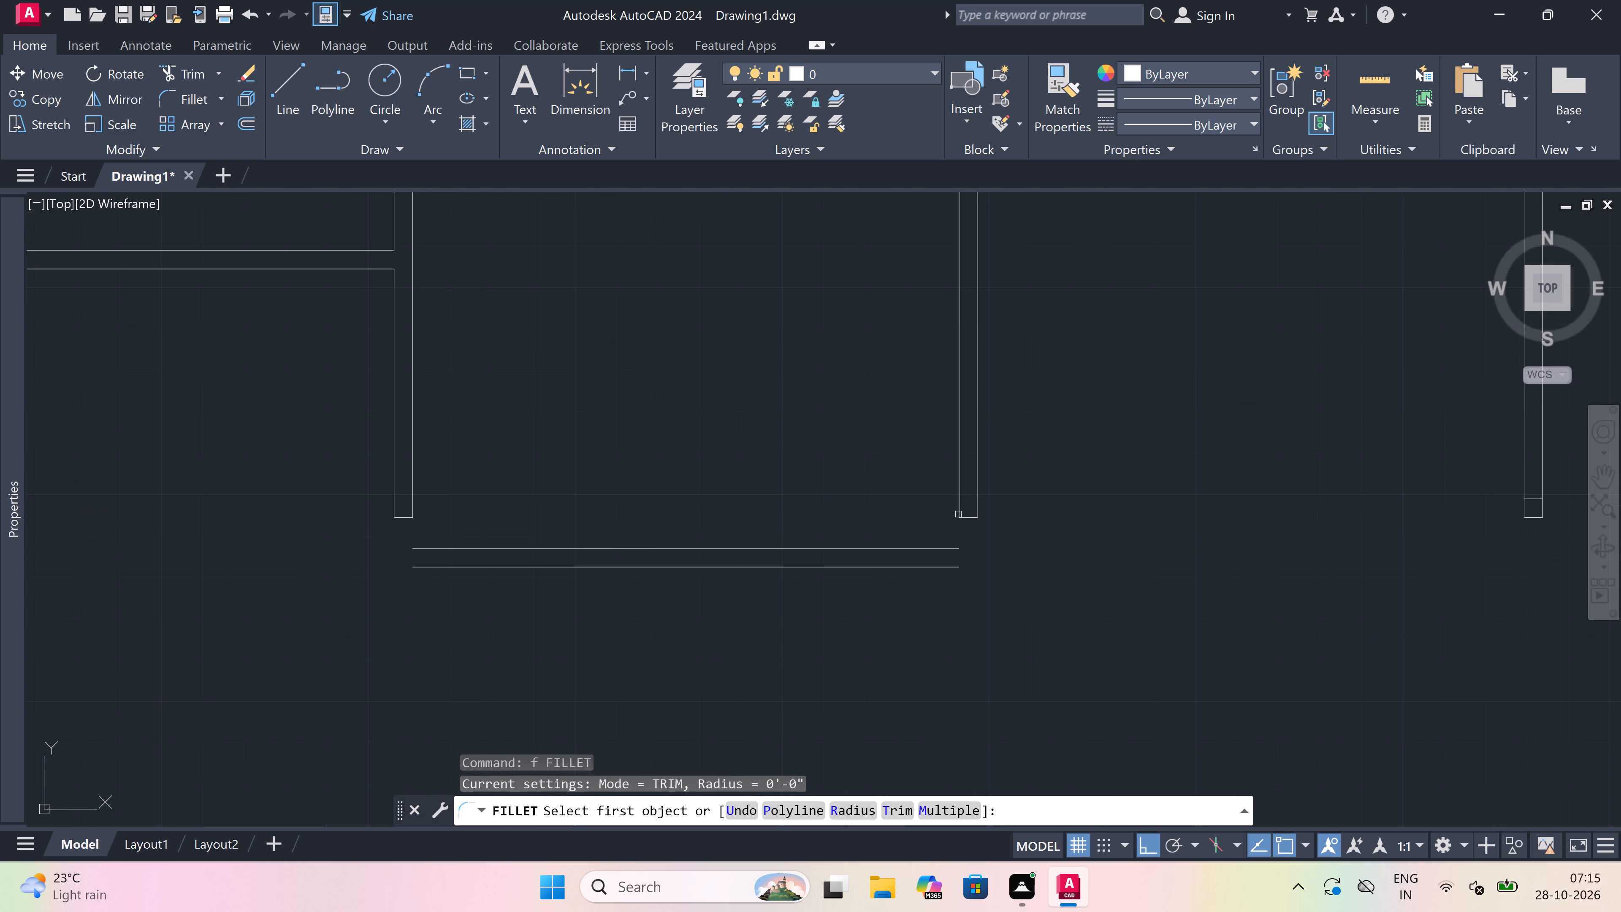
pyautogui.click(958, 510)
pyautogui.click(958, 548)
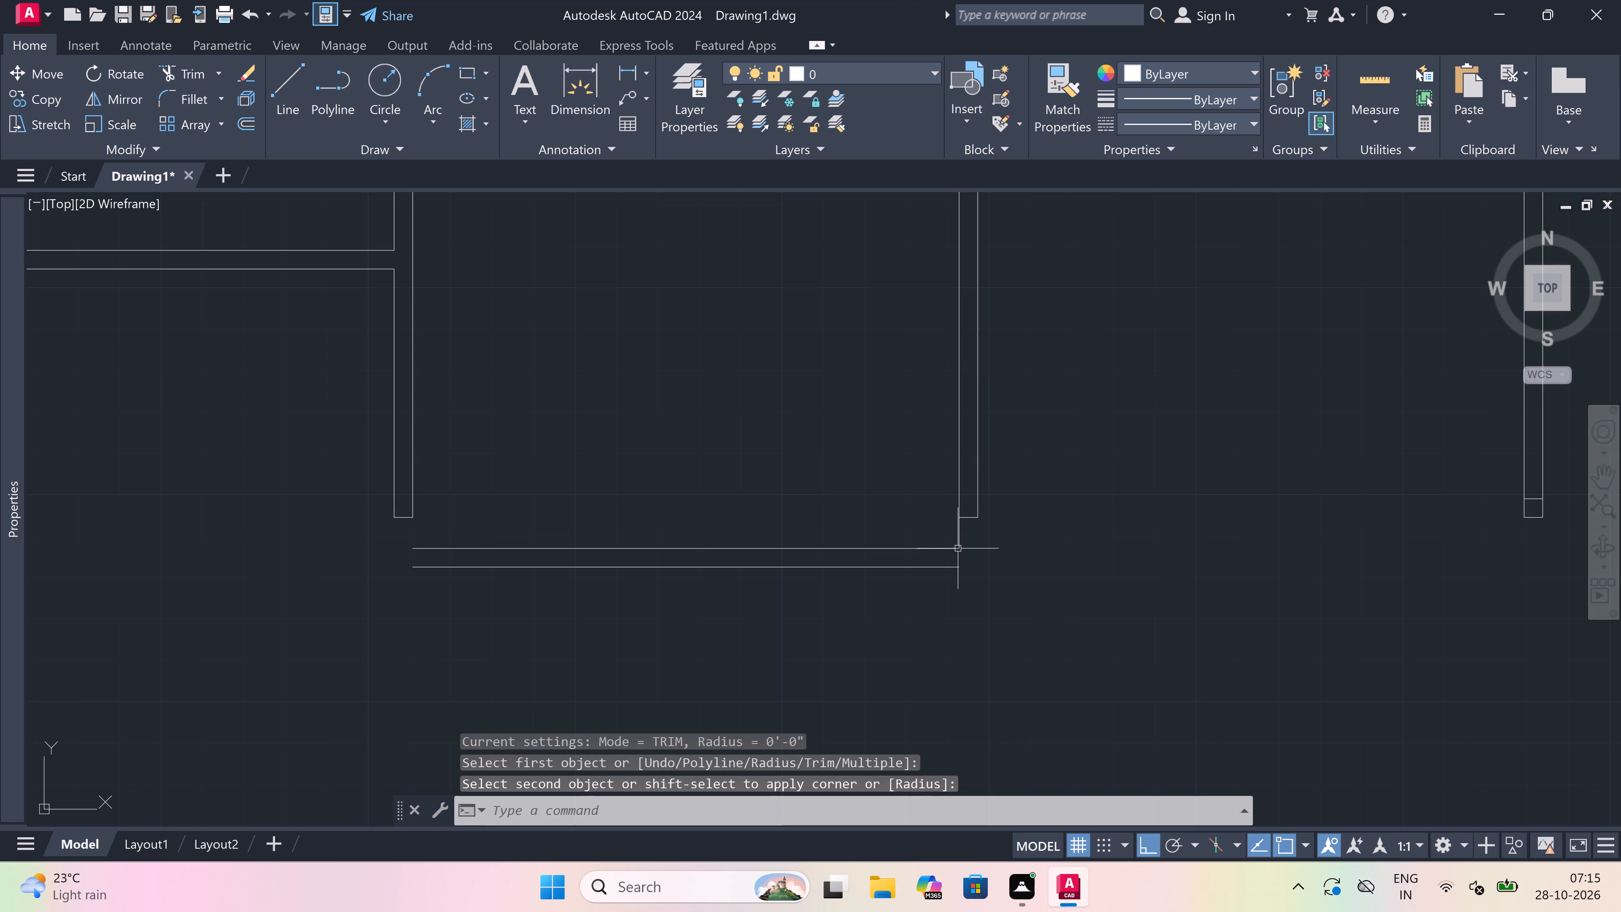
pyautogui.press('space')
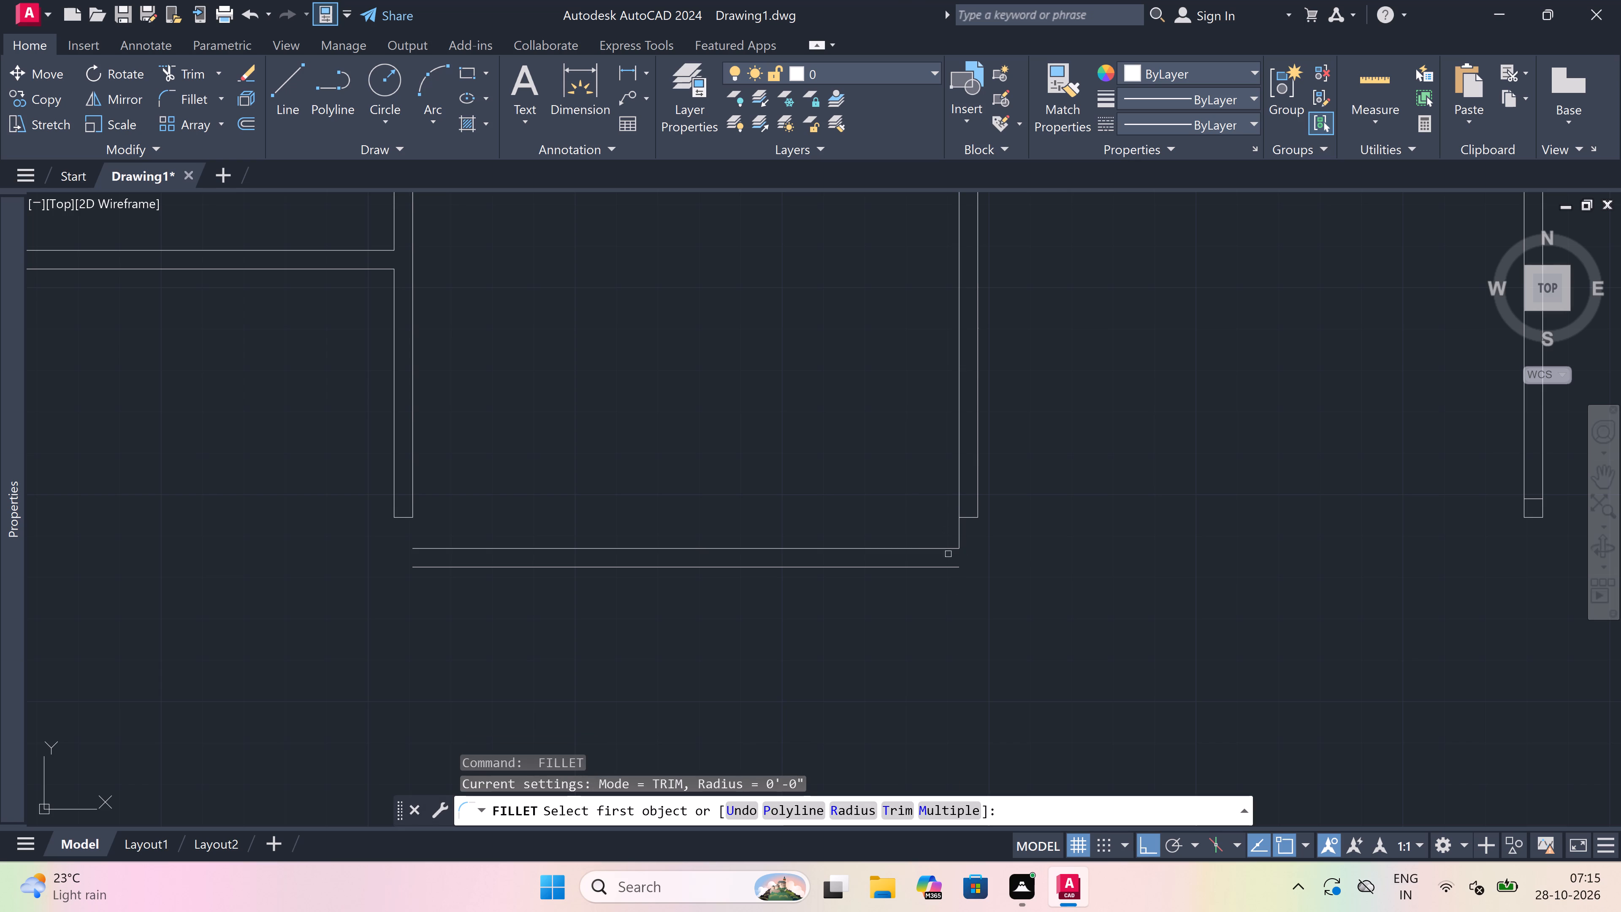
pyautogui.click(950, 566)
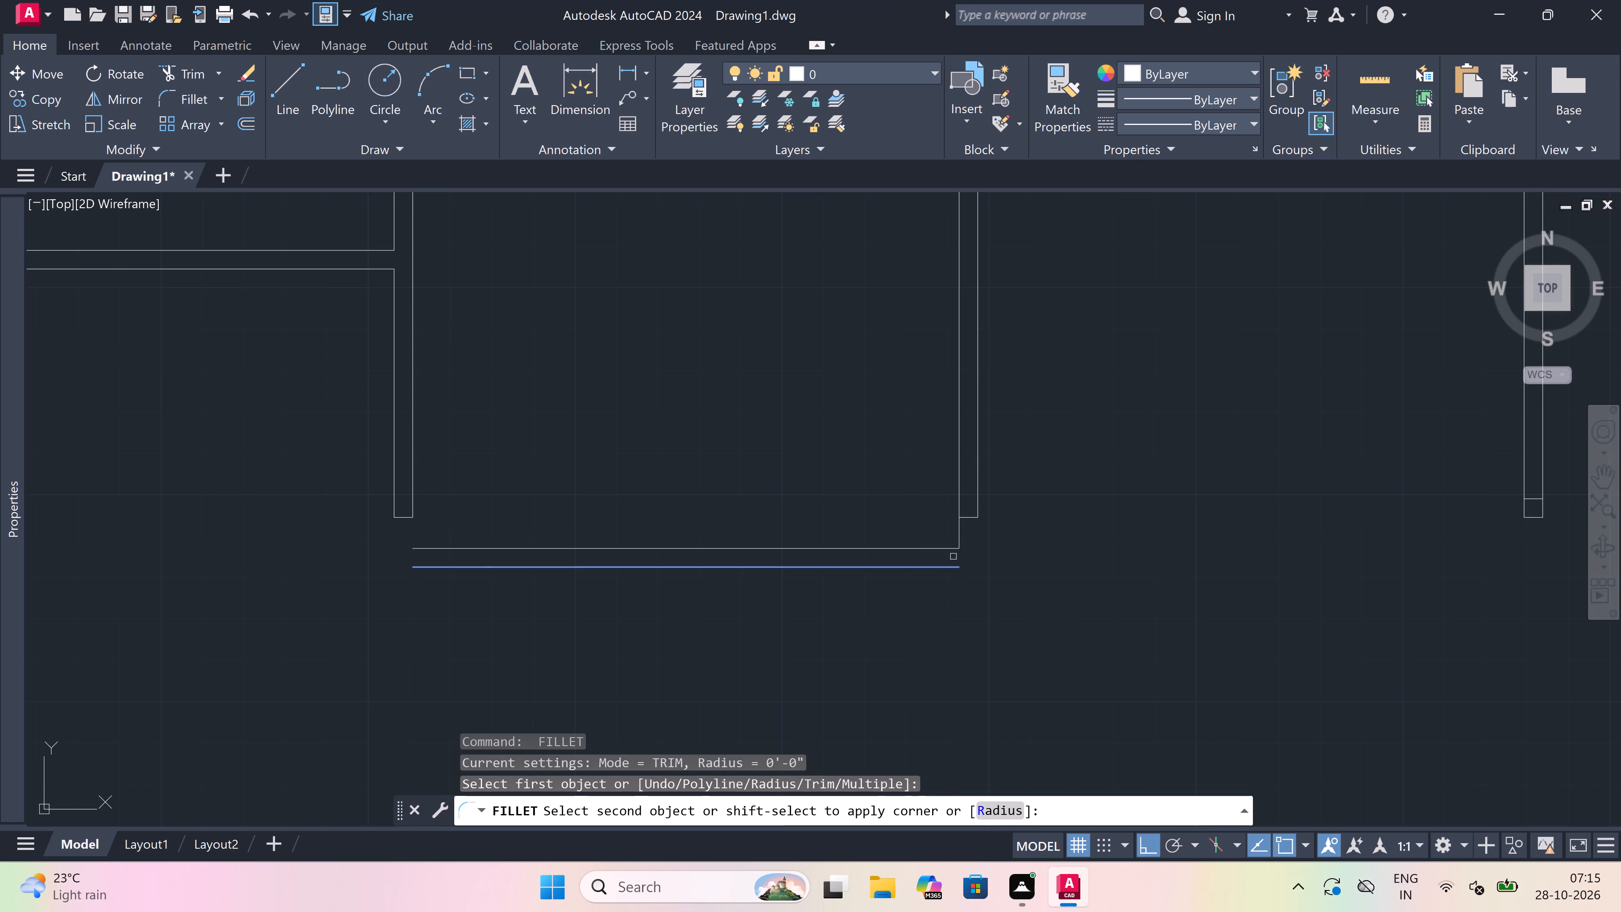
pyautogui.click(979, 501)
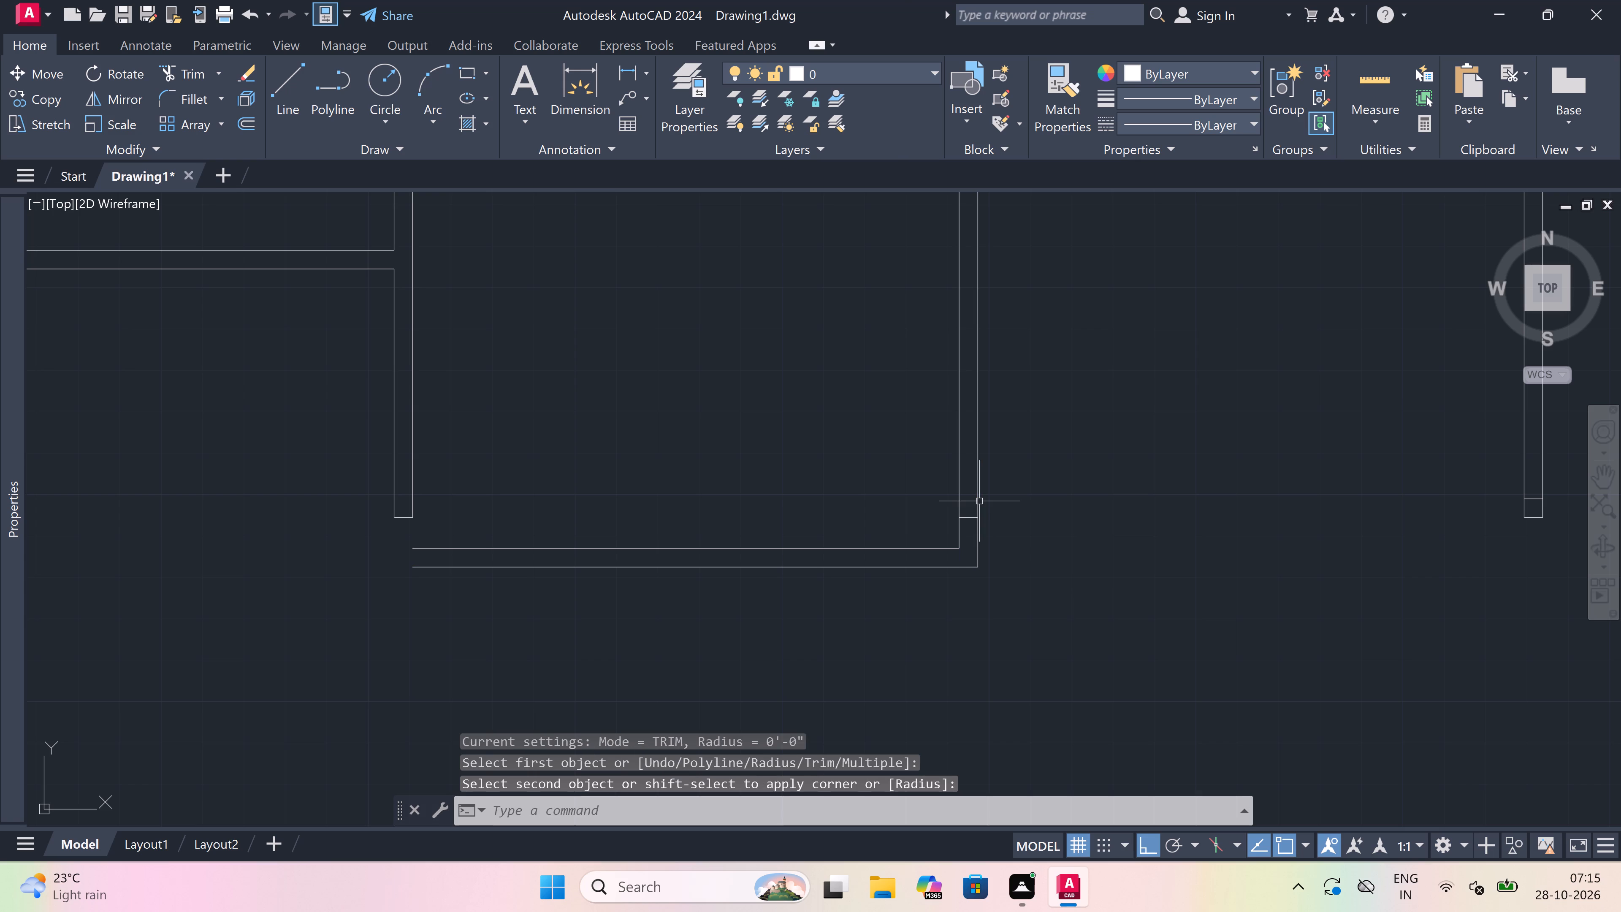
# Join the new bottom wall's outer and inner lines to the 13' room's left side wall with zero-radius fillets.
pyautogui.press('space')
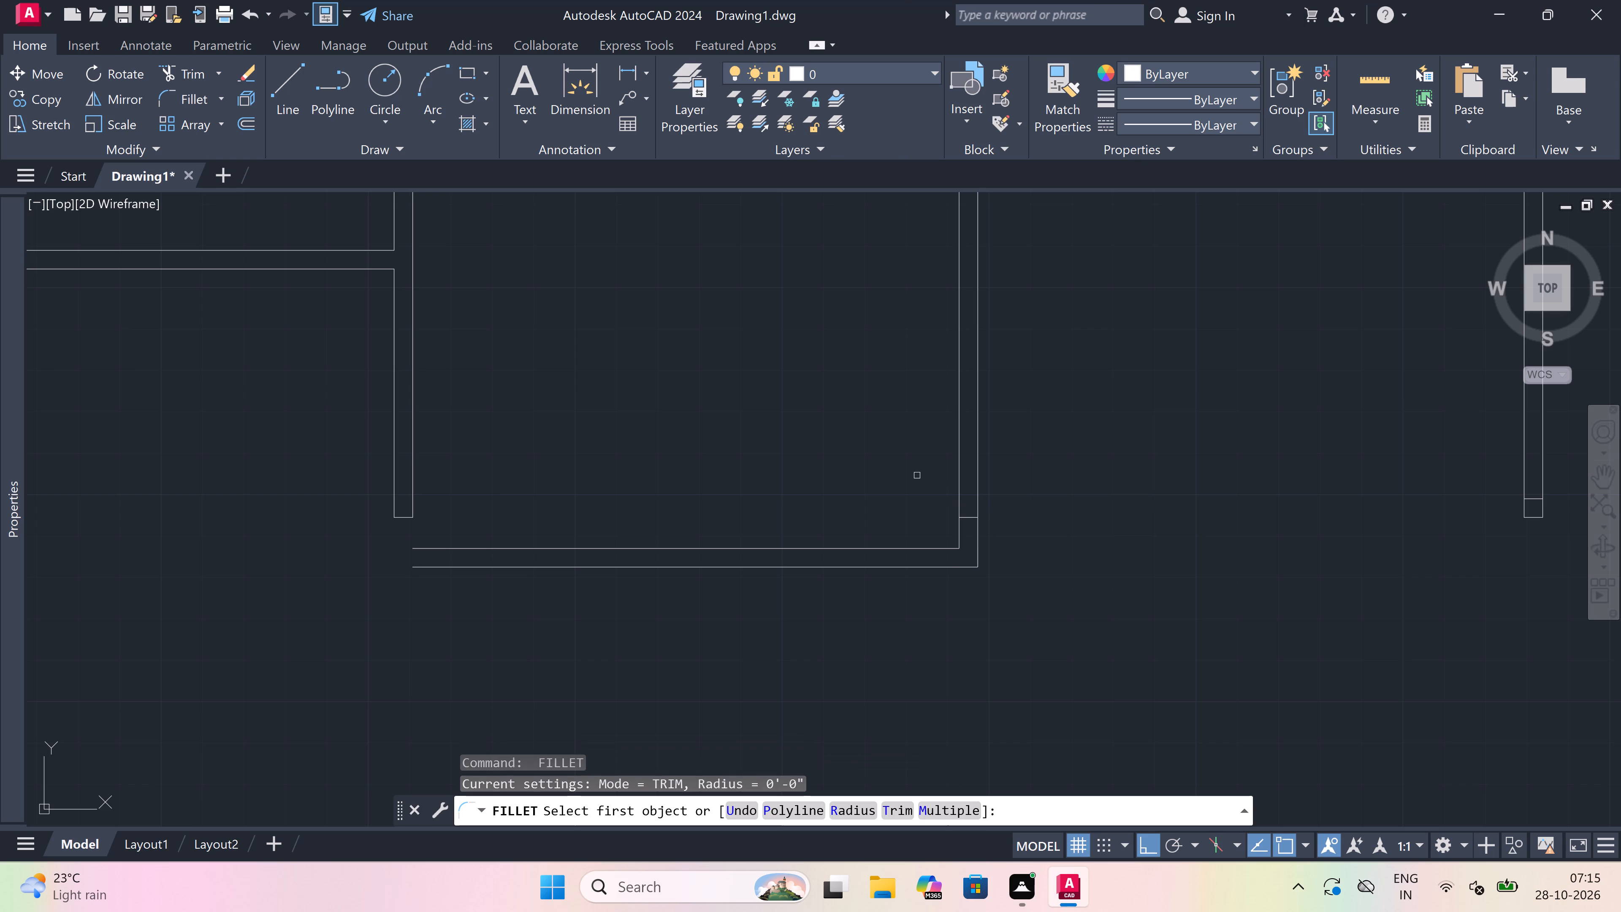
pyautogui.click(395, 510)
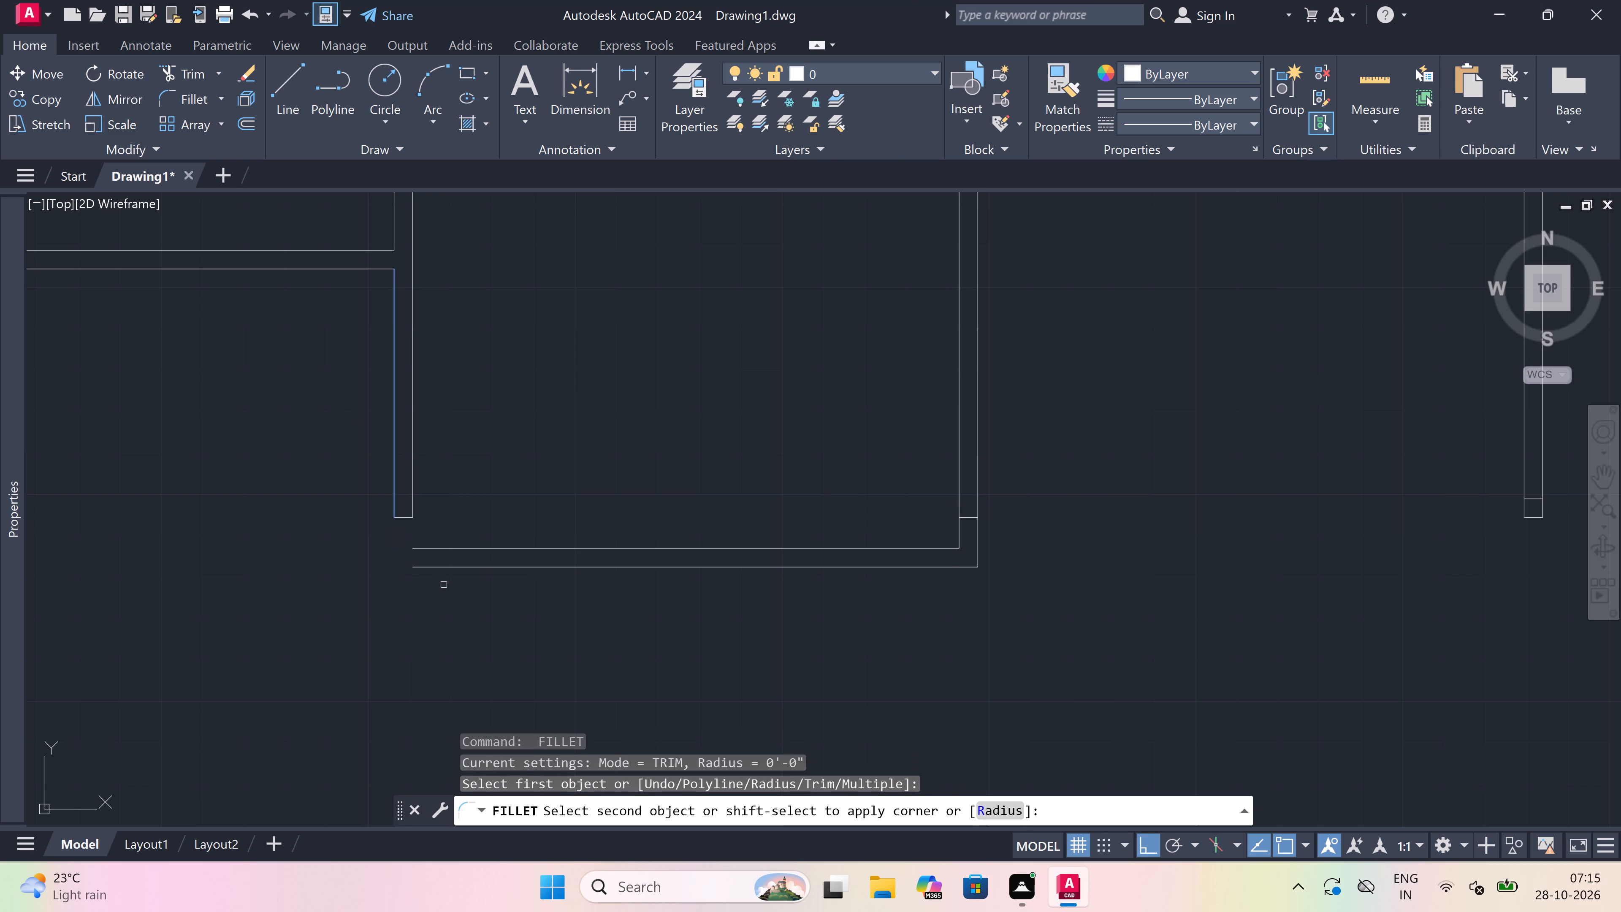
pyautogui.click(443, 567)
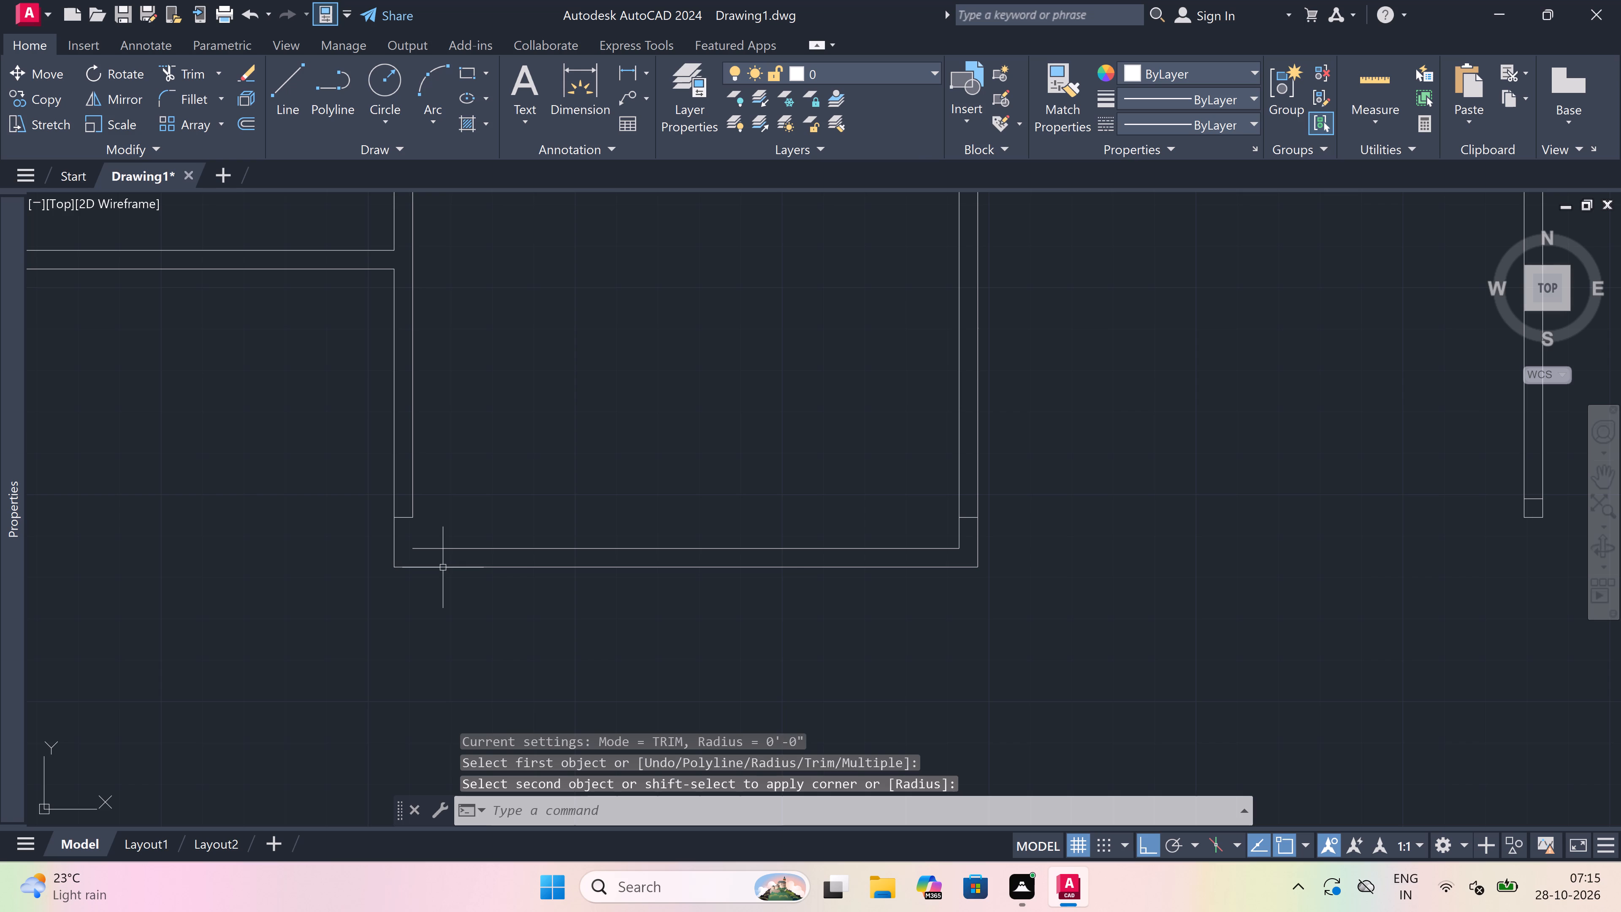
pyautogui.press('space')
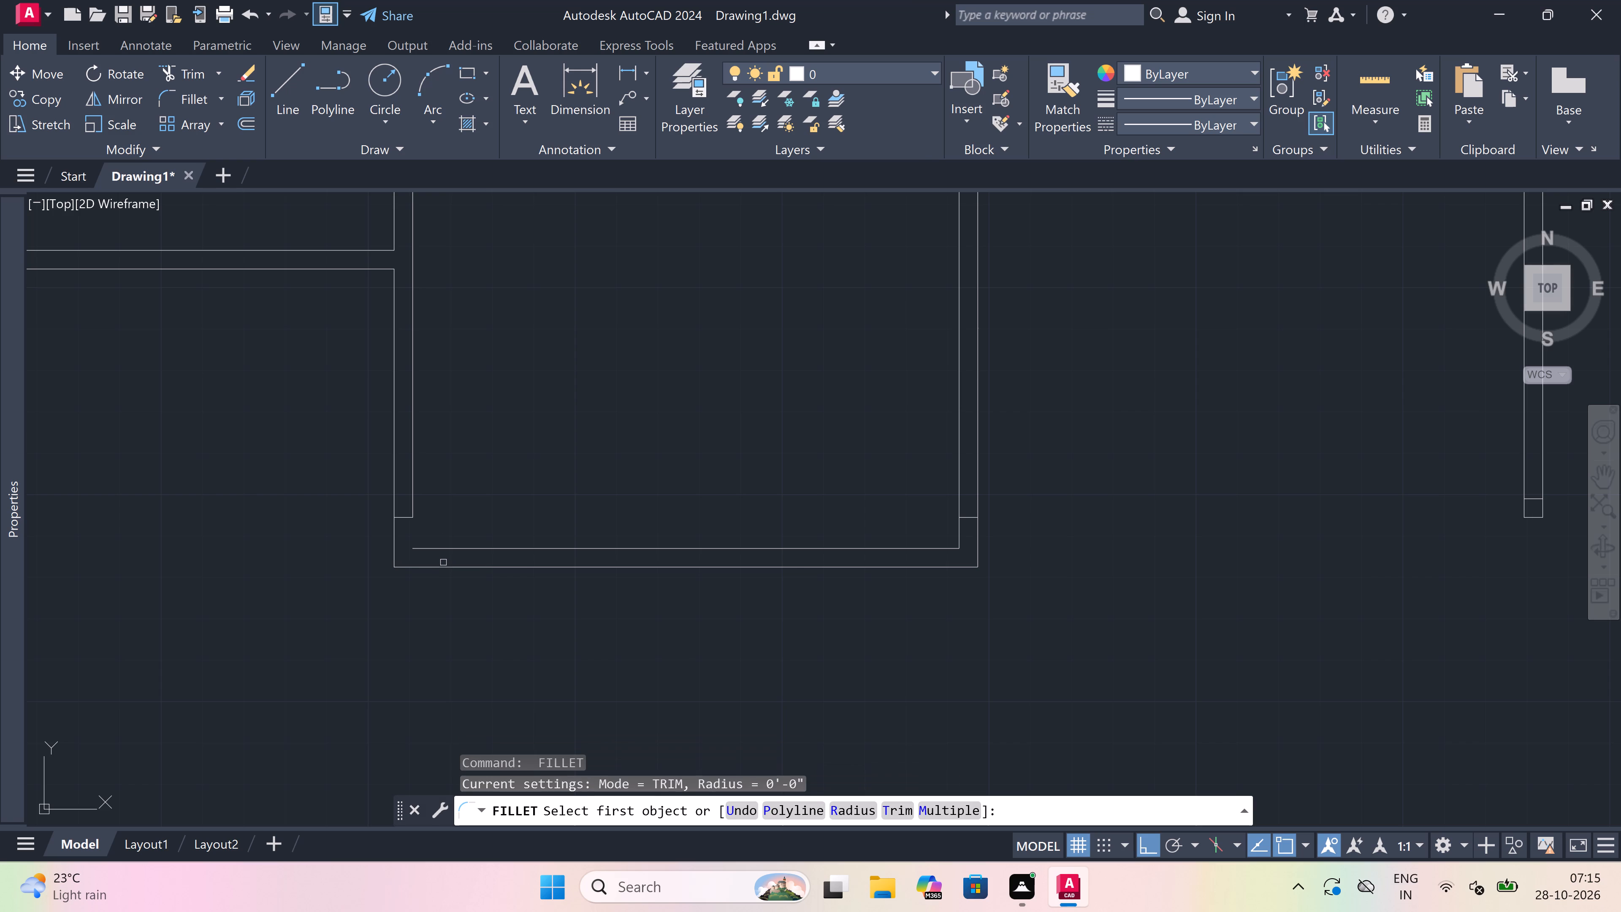
pyautogui.click(412, 491)
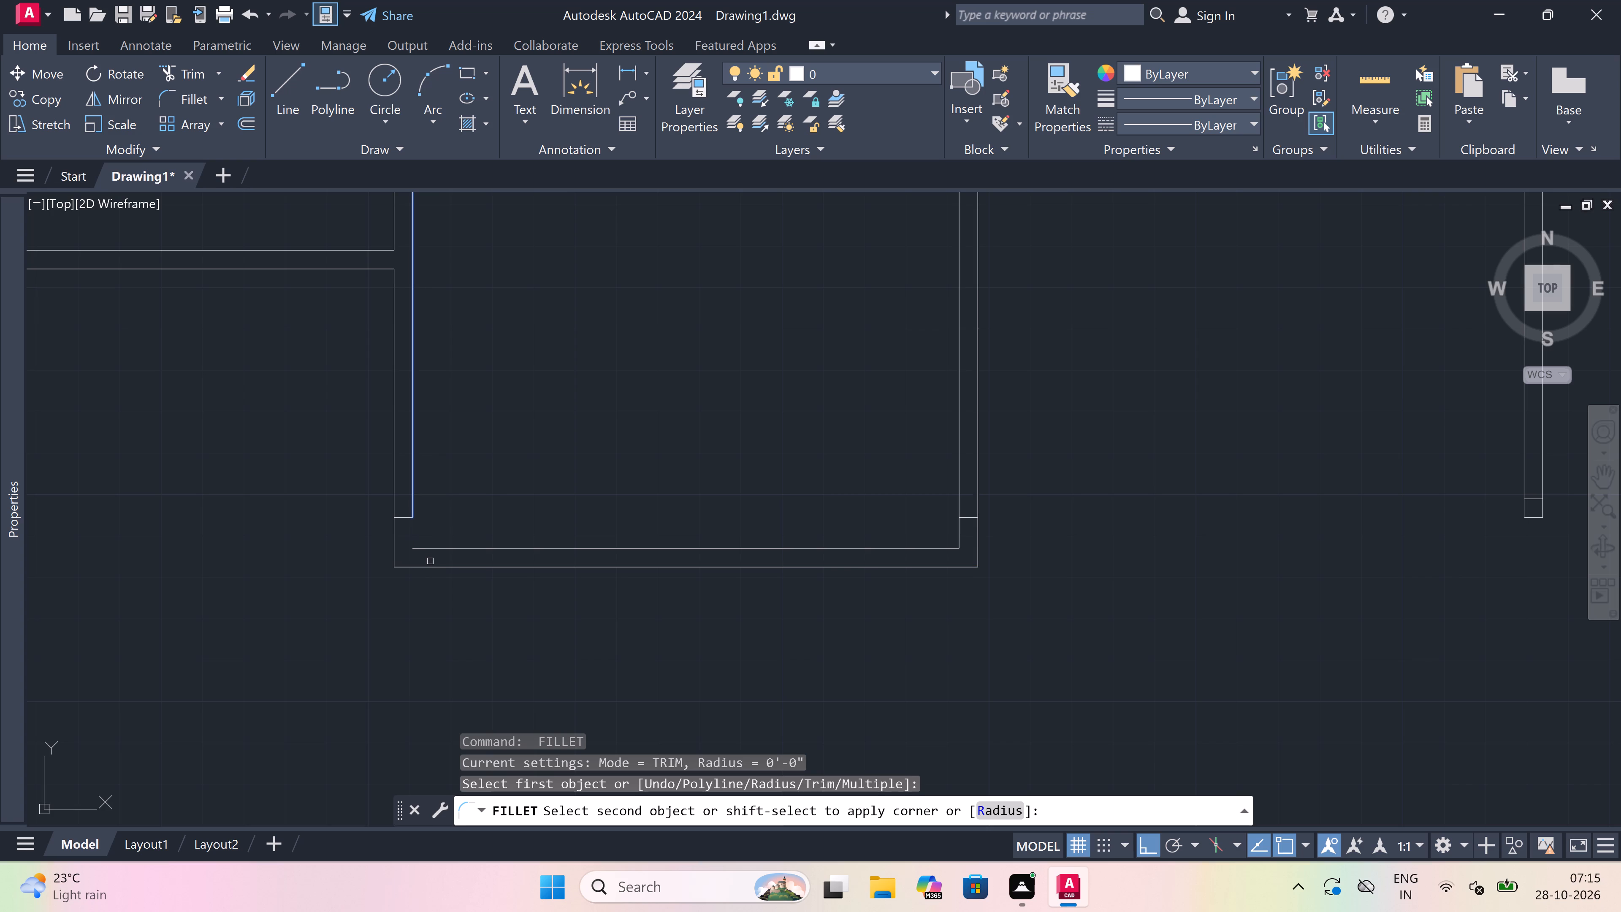
pyautogui.click(433, 547)
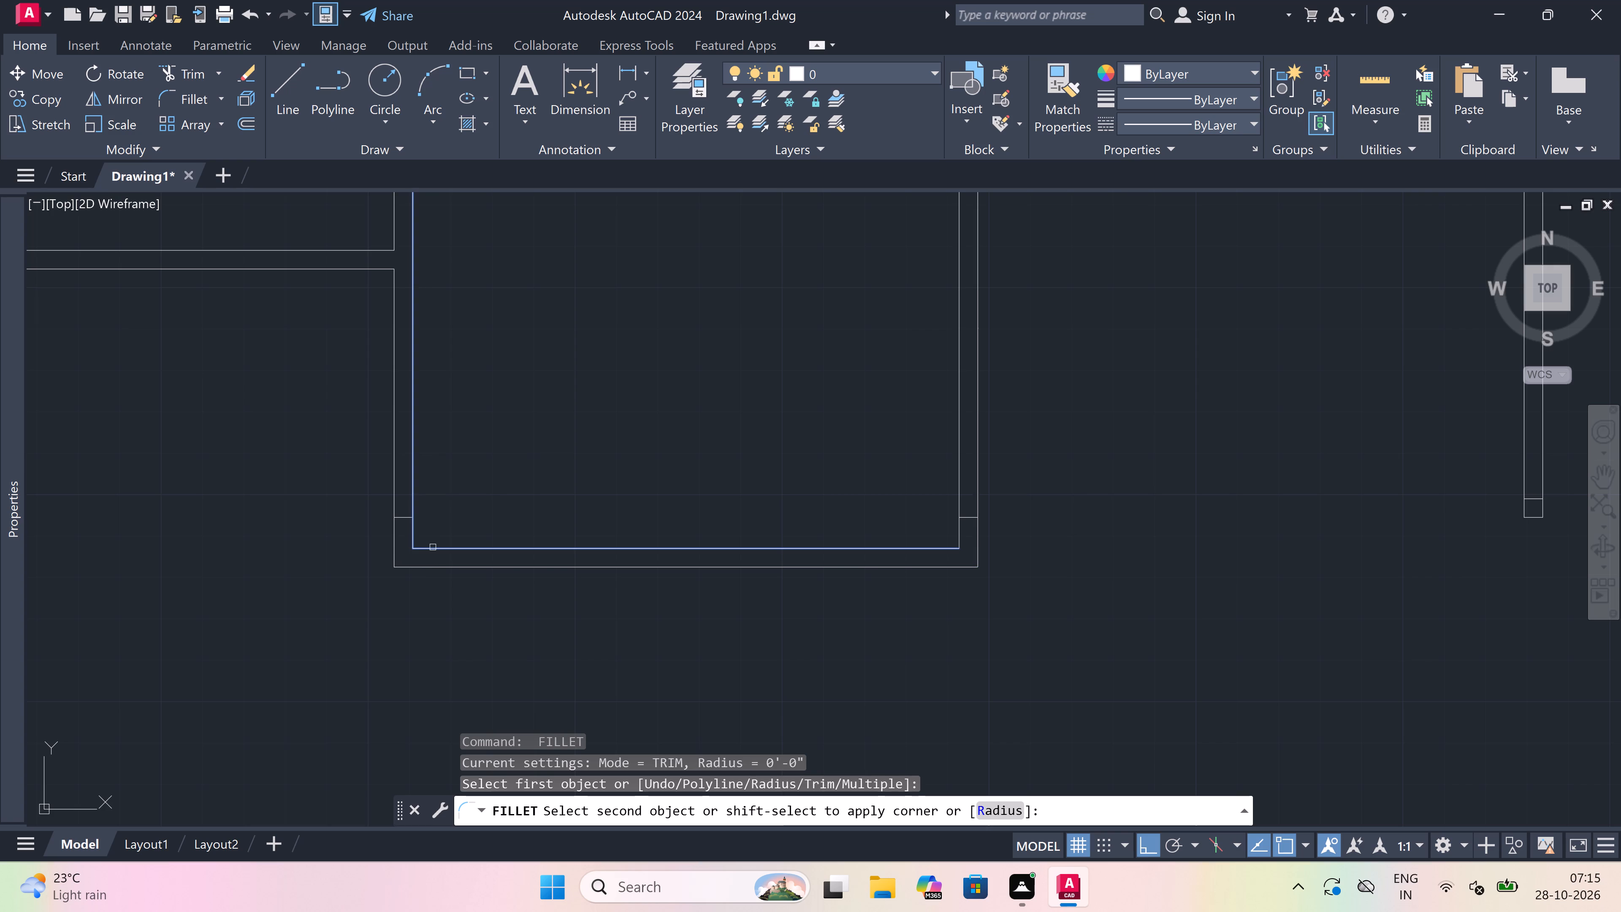
pyautogui.press('Escape')
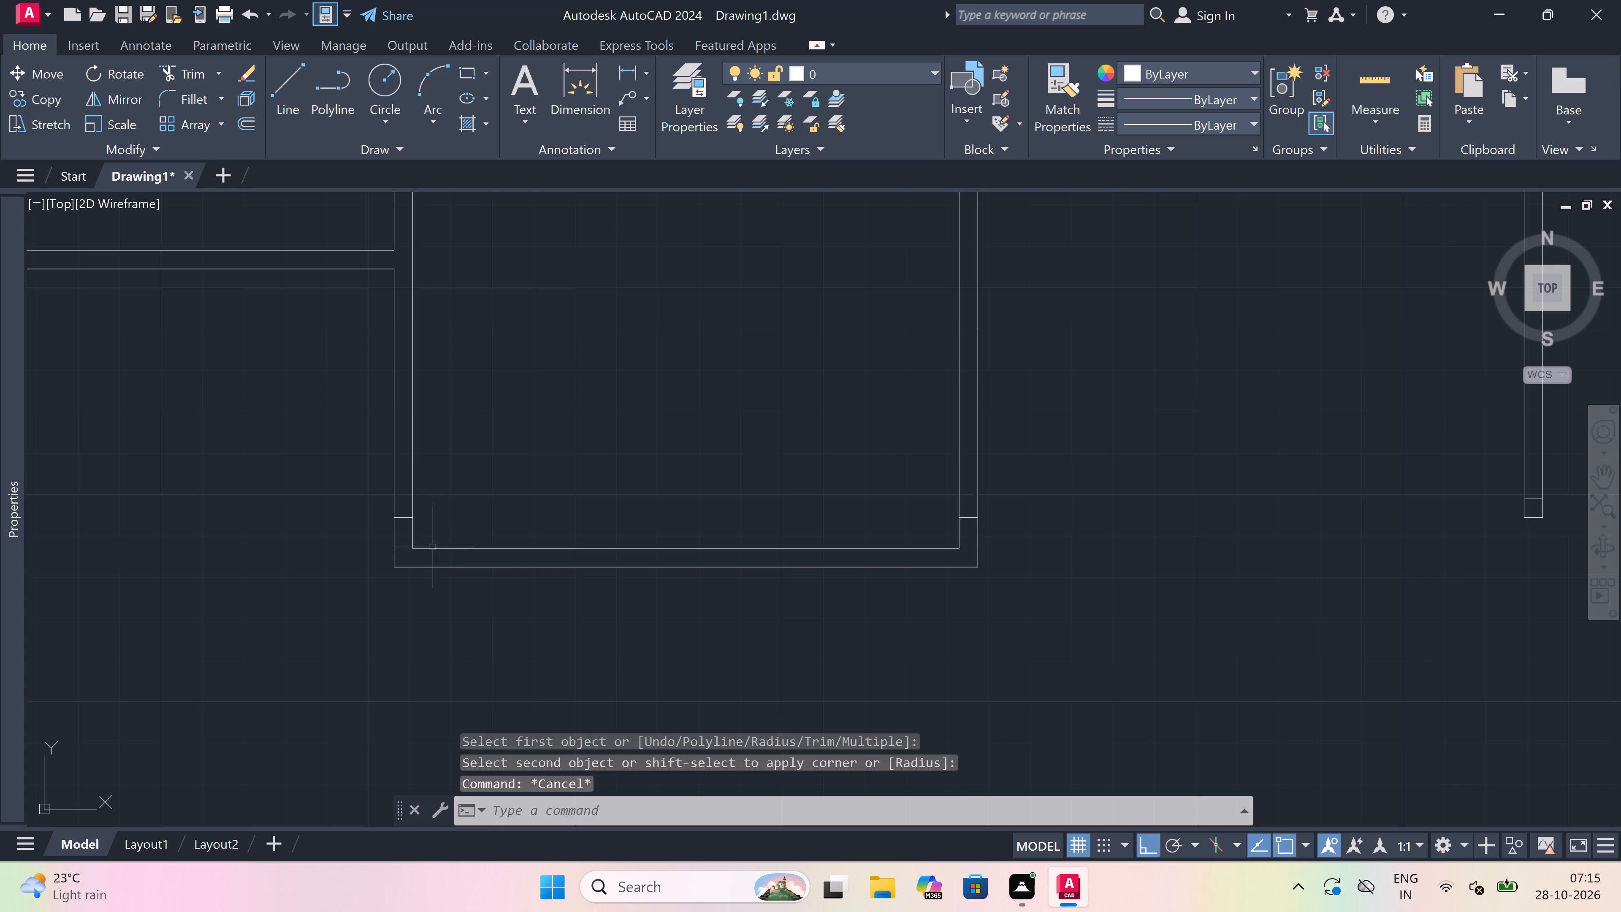
# Trim the leftover short end lines crossing both side walls near the bottom corners of the 13' room.
pyautogui.write('tr')
pyautogui.press('space')
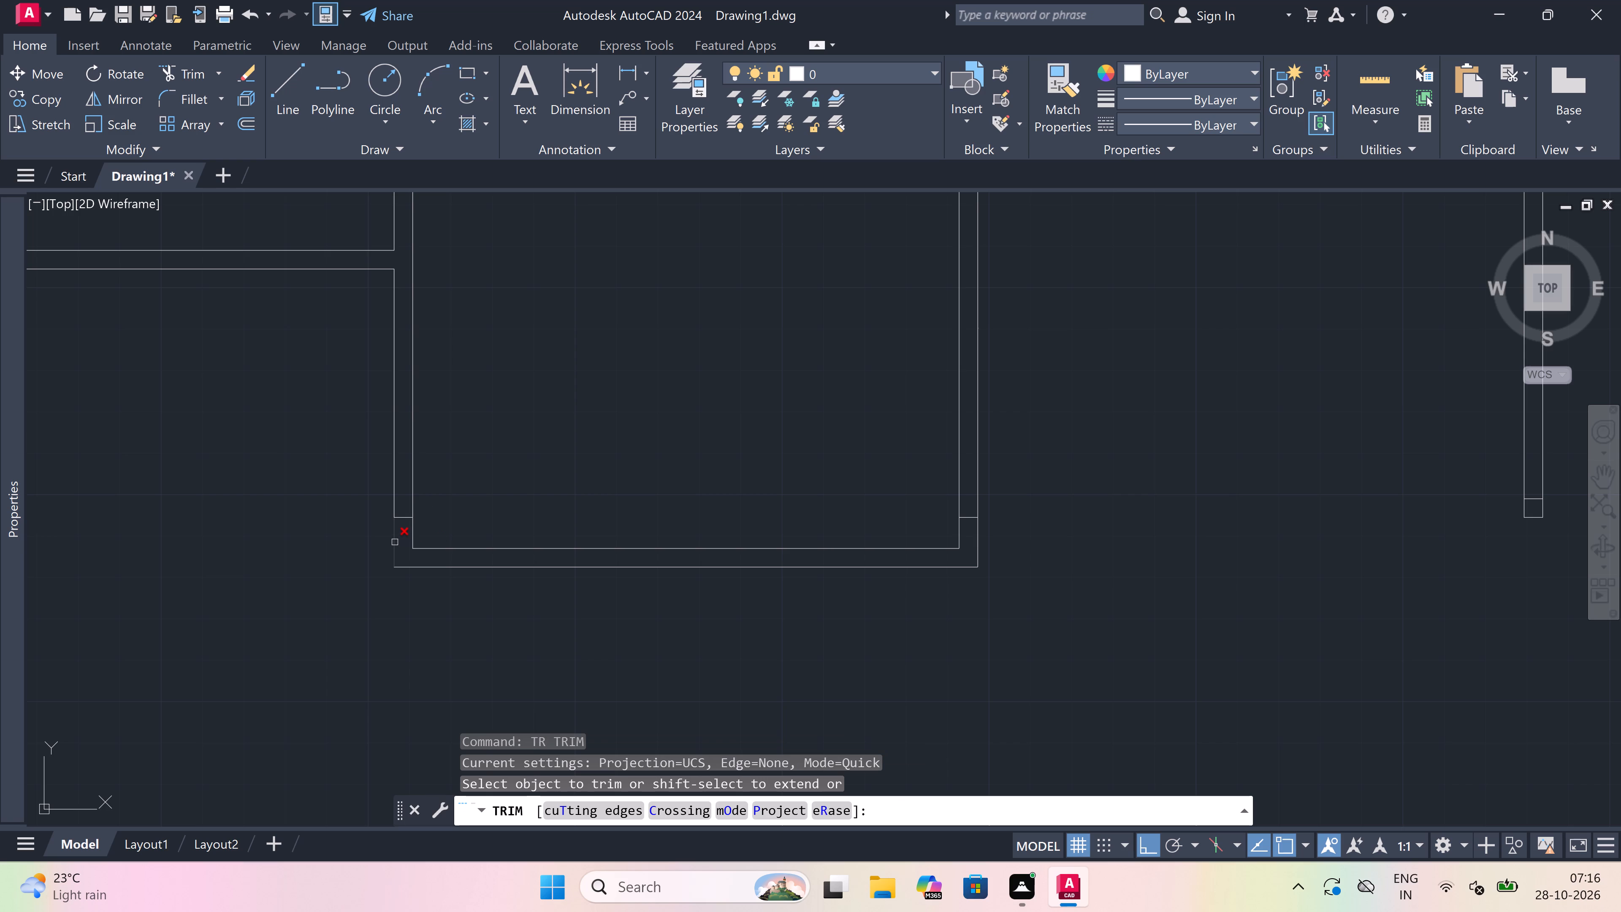
pyautogui.scroll(2, 396, 530)
pyautogui.click(407, 509)
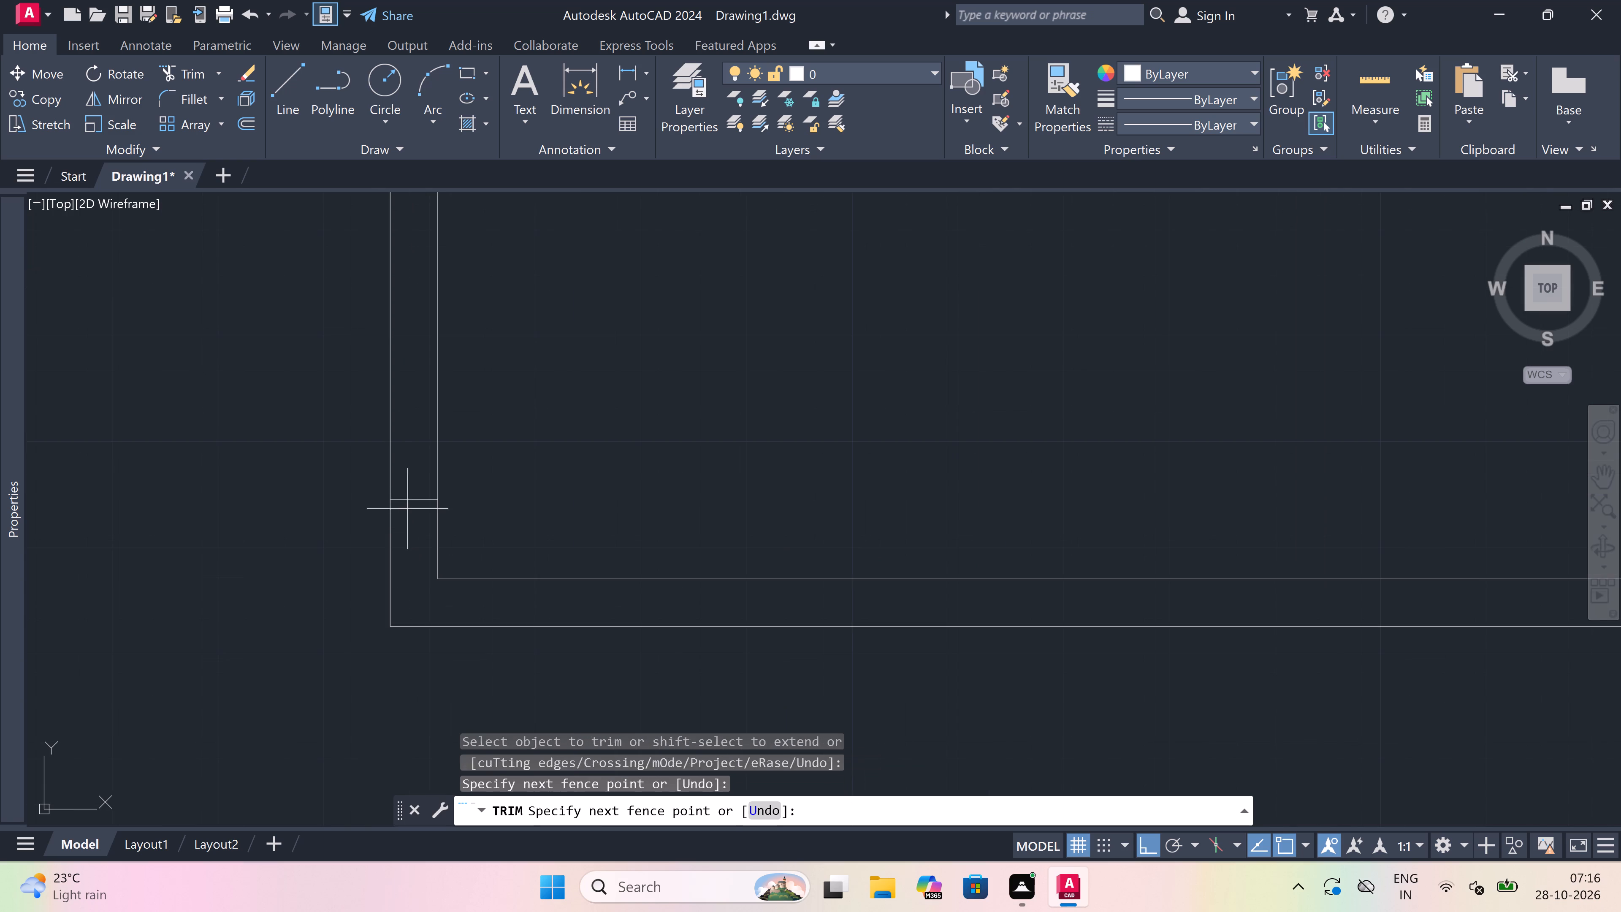
pyautogui.click(404, 475)
pyautogui.scroll(-3, 404, 483)
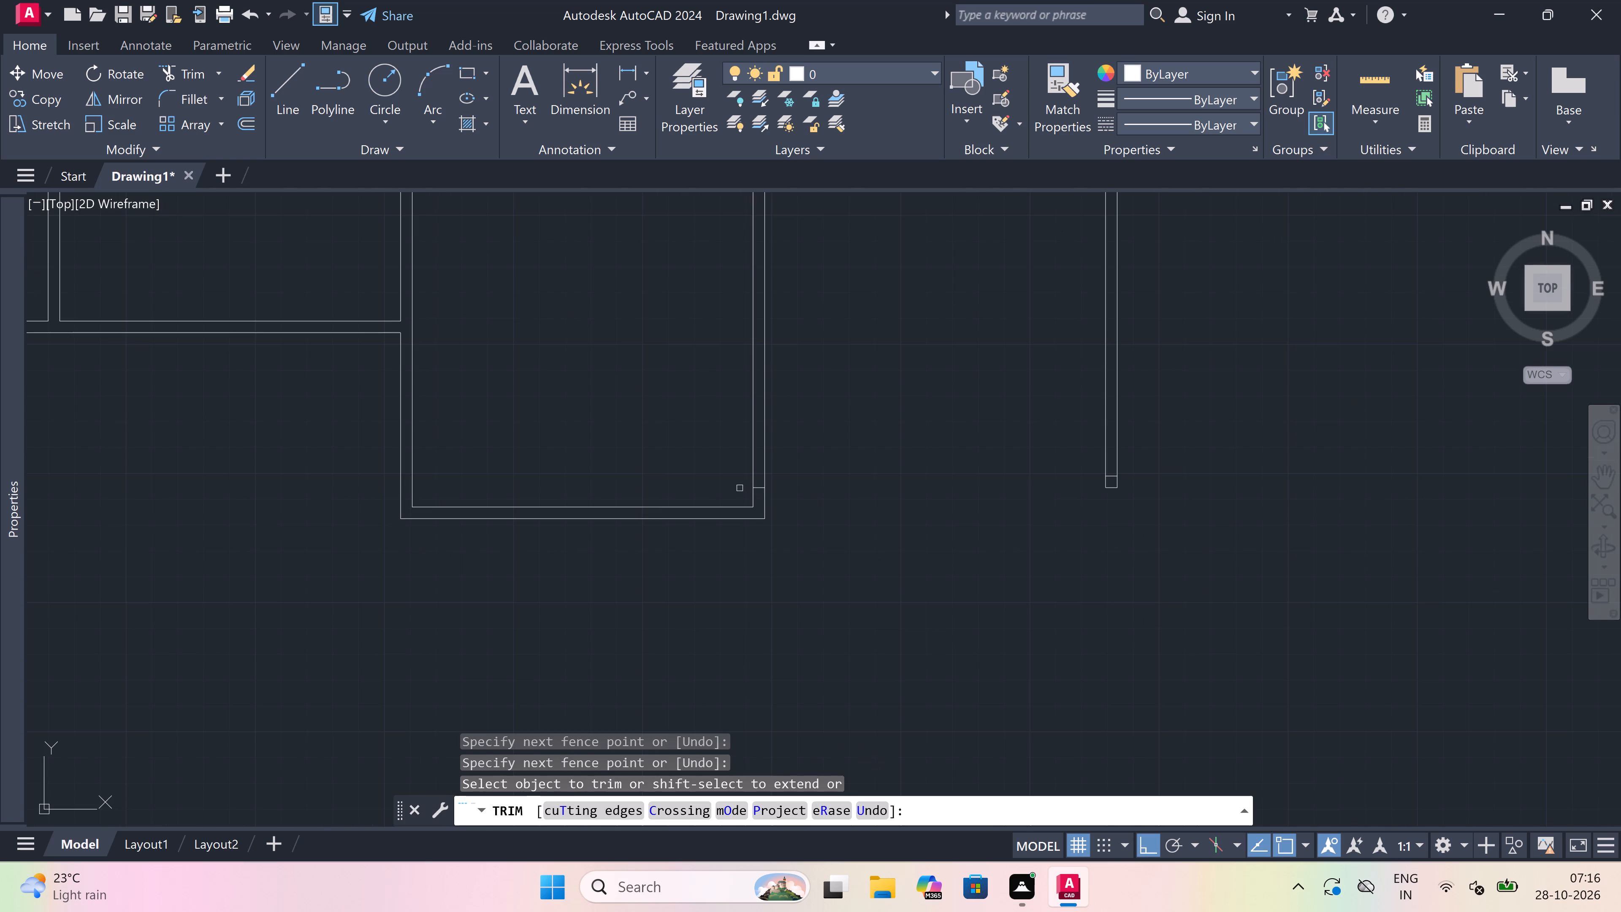
pyautogui.scroll(2, 762, 488)
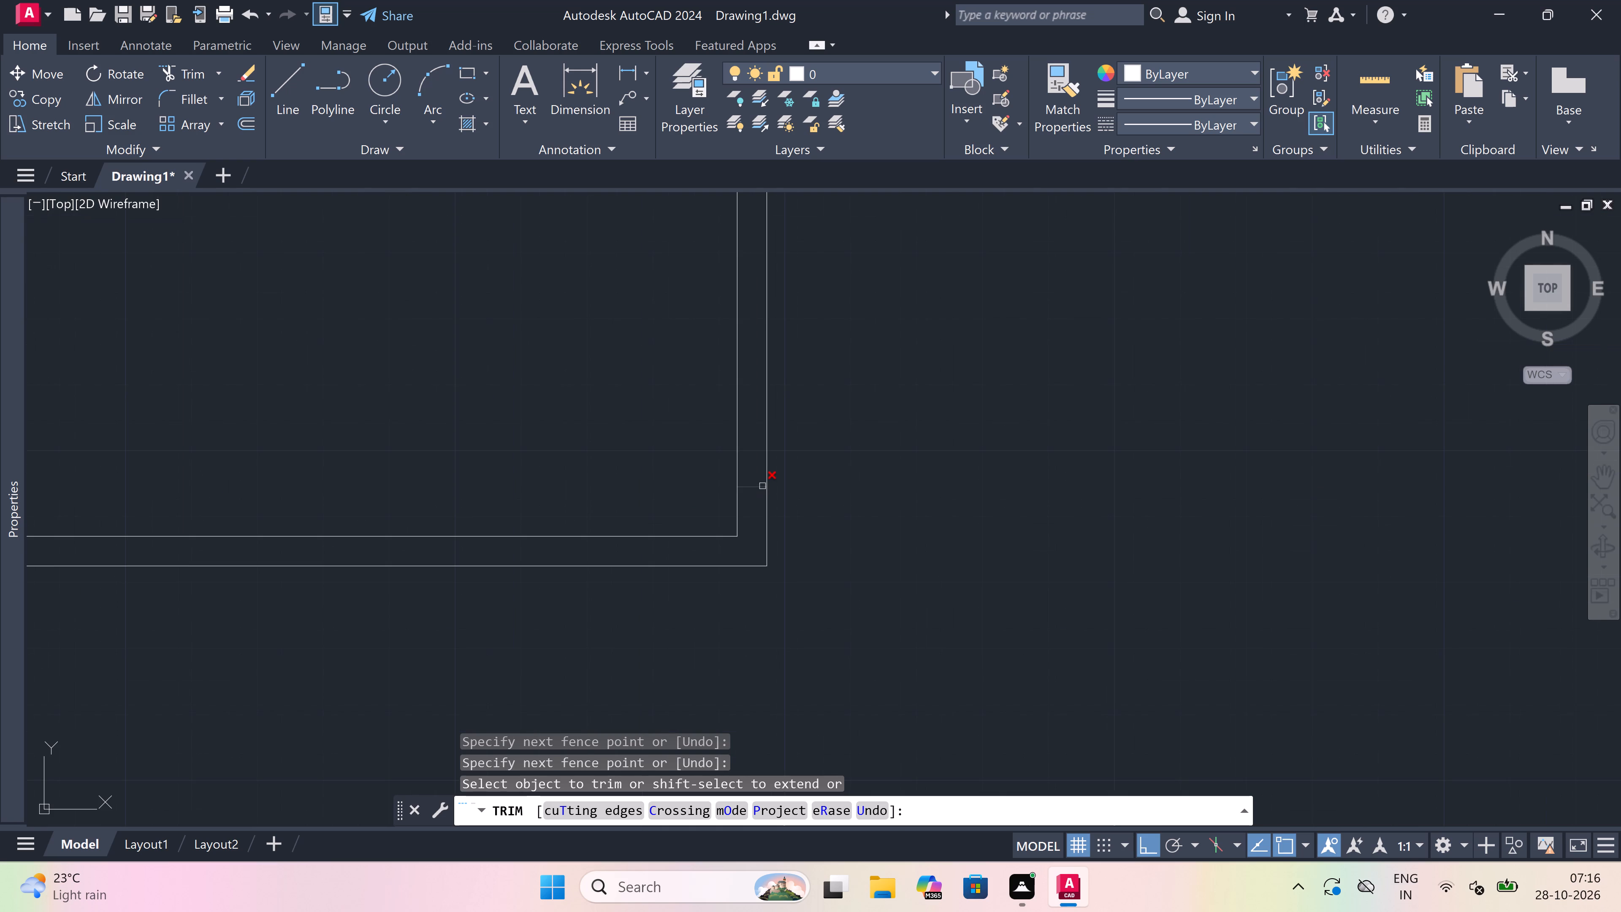
pyautogui.click(747, 486)
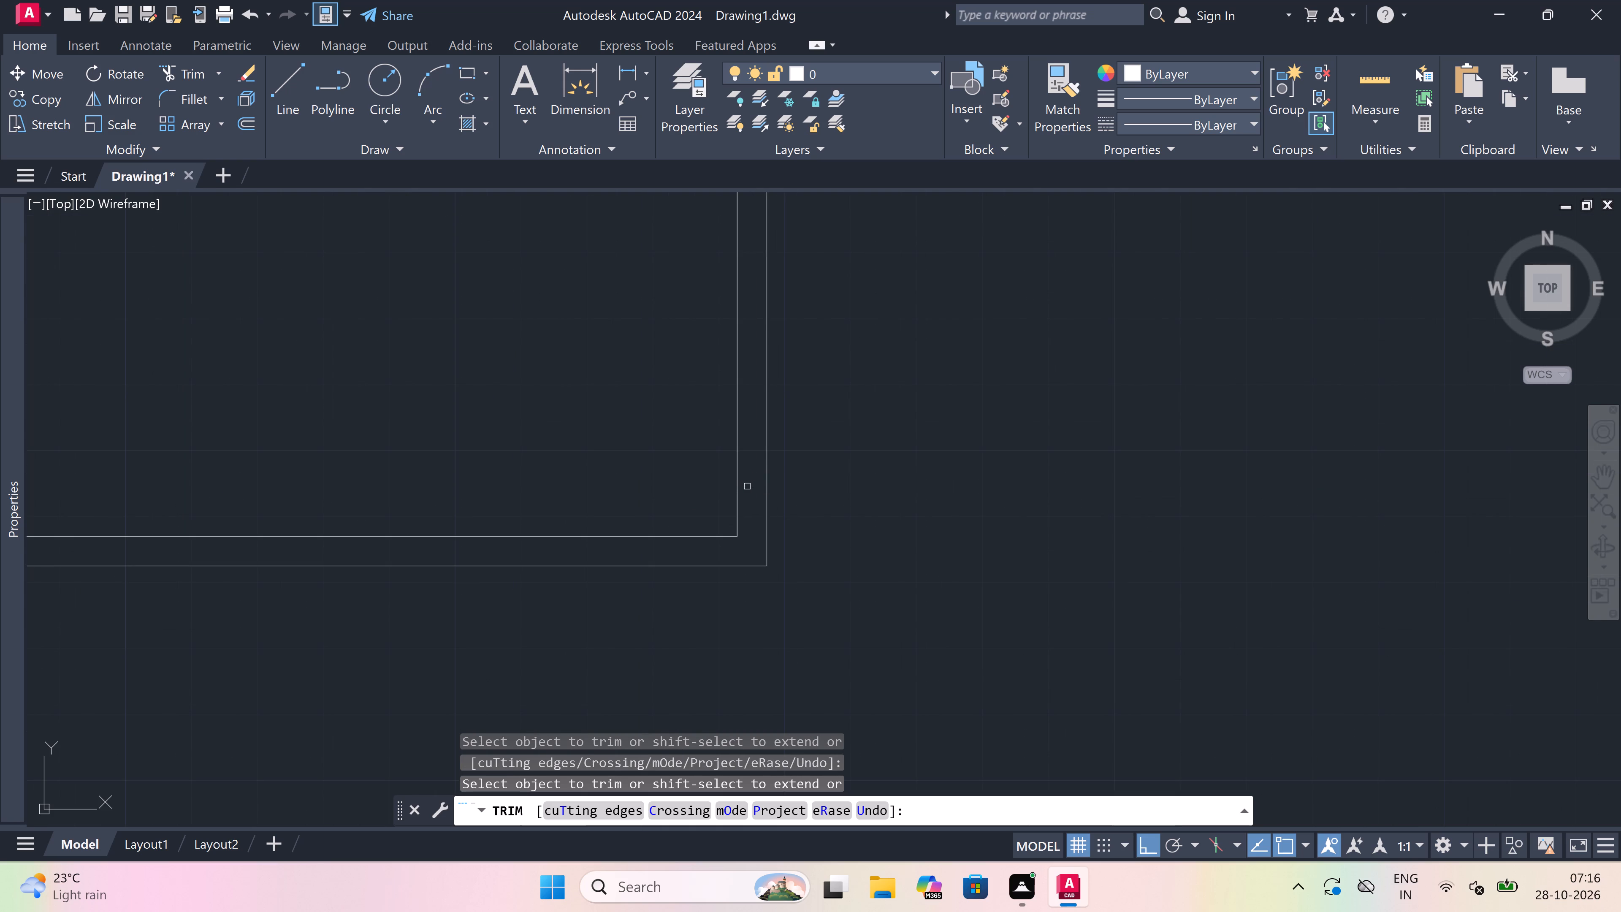
pyautogui.scroll(-8, 747, 486)
pyautogui.scroll(3, 766, 460)
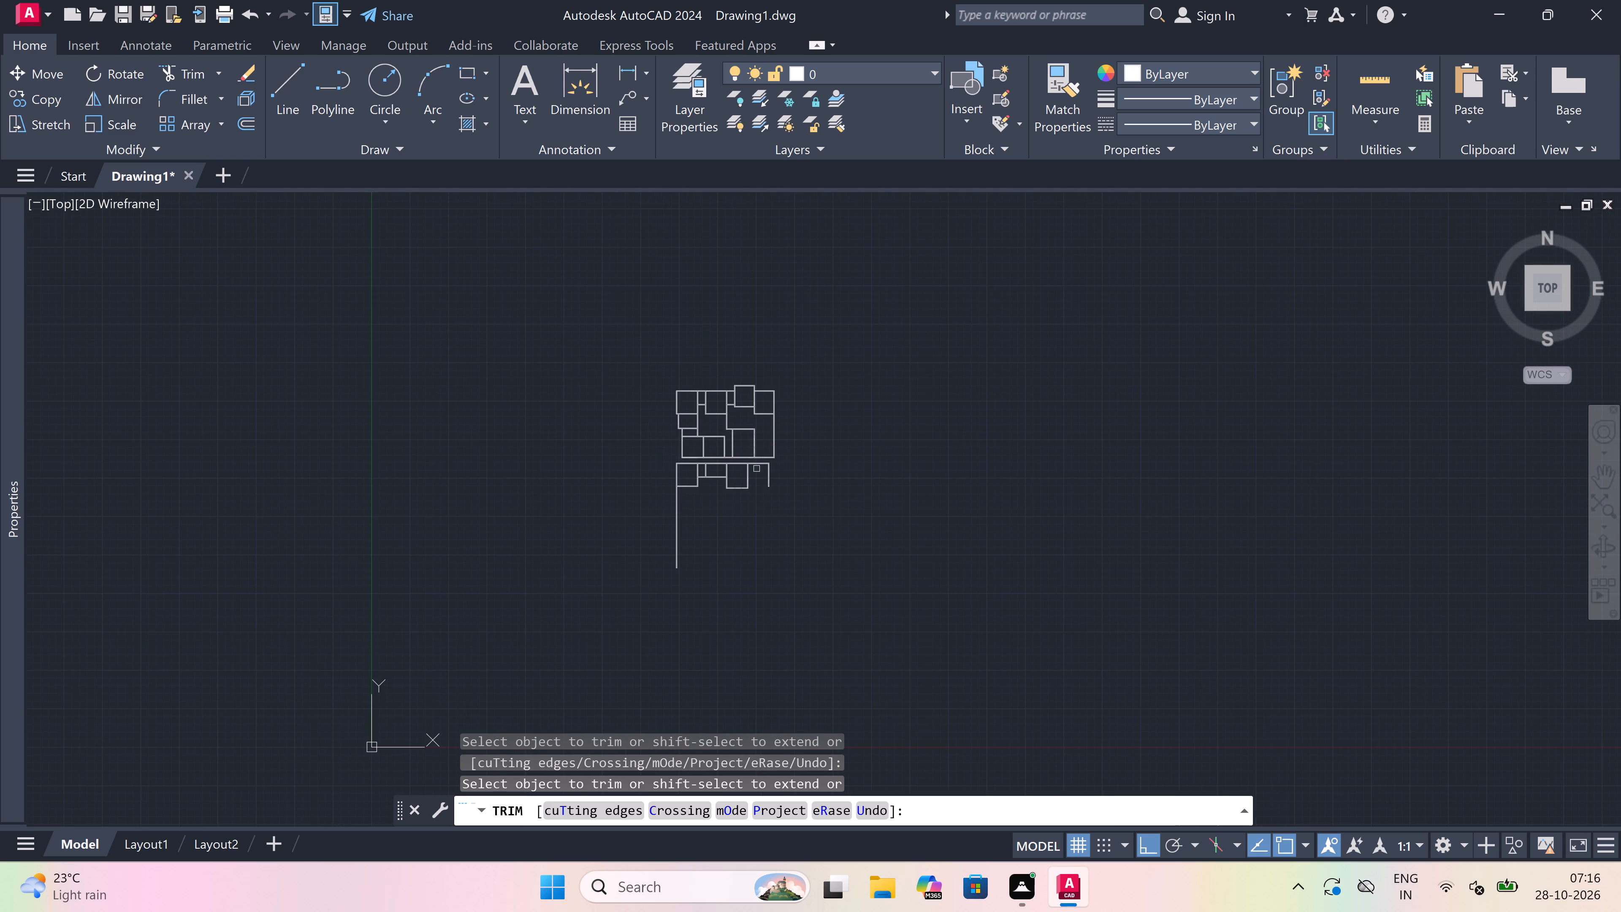
pyautogui.press('Escape')
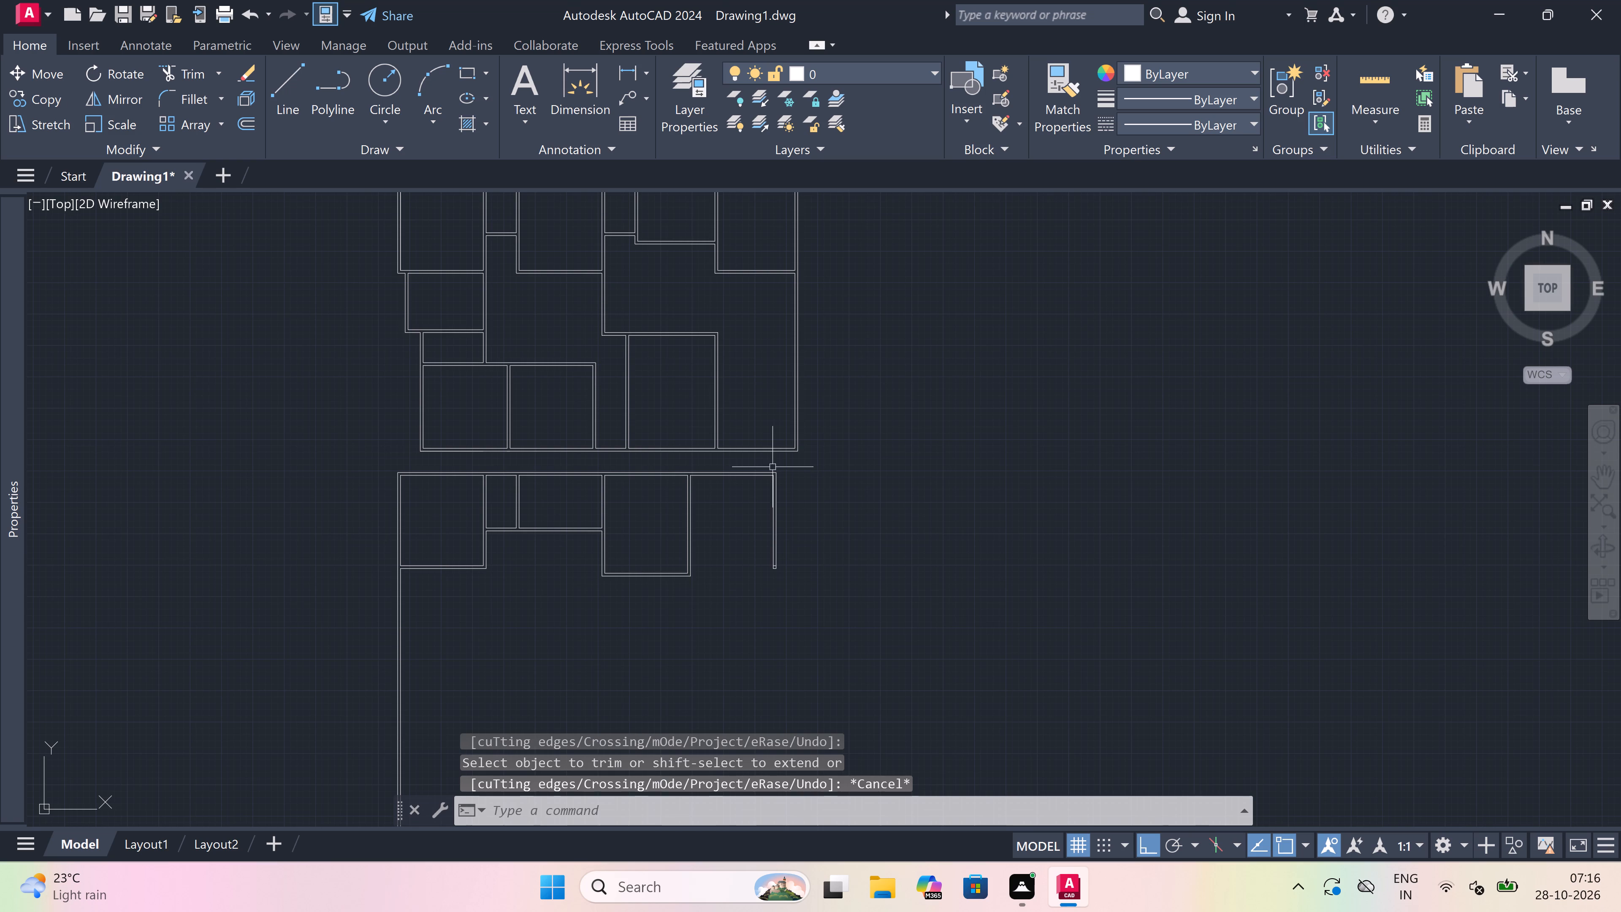
# Delete the open vertical wall, including its end lines, at the right end of the lower section.
pyautogui.scroll(-1, 761, 534)
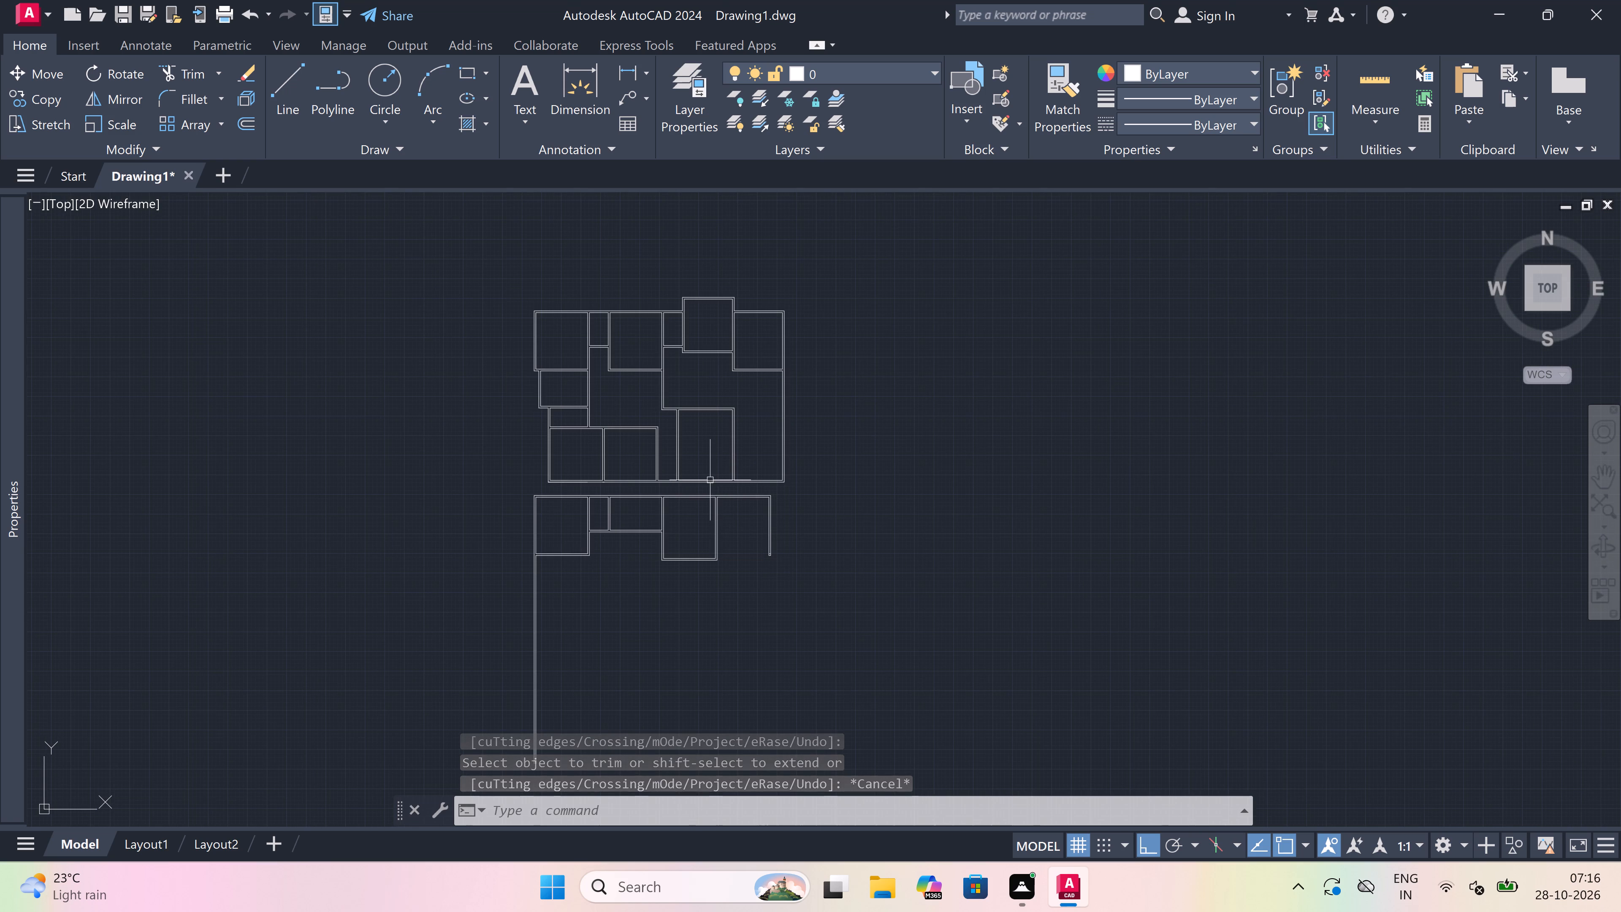
pyautogui.scroll(2, 699, 476)
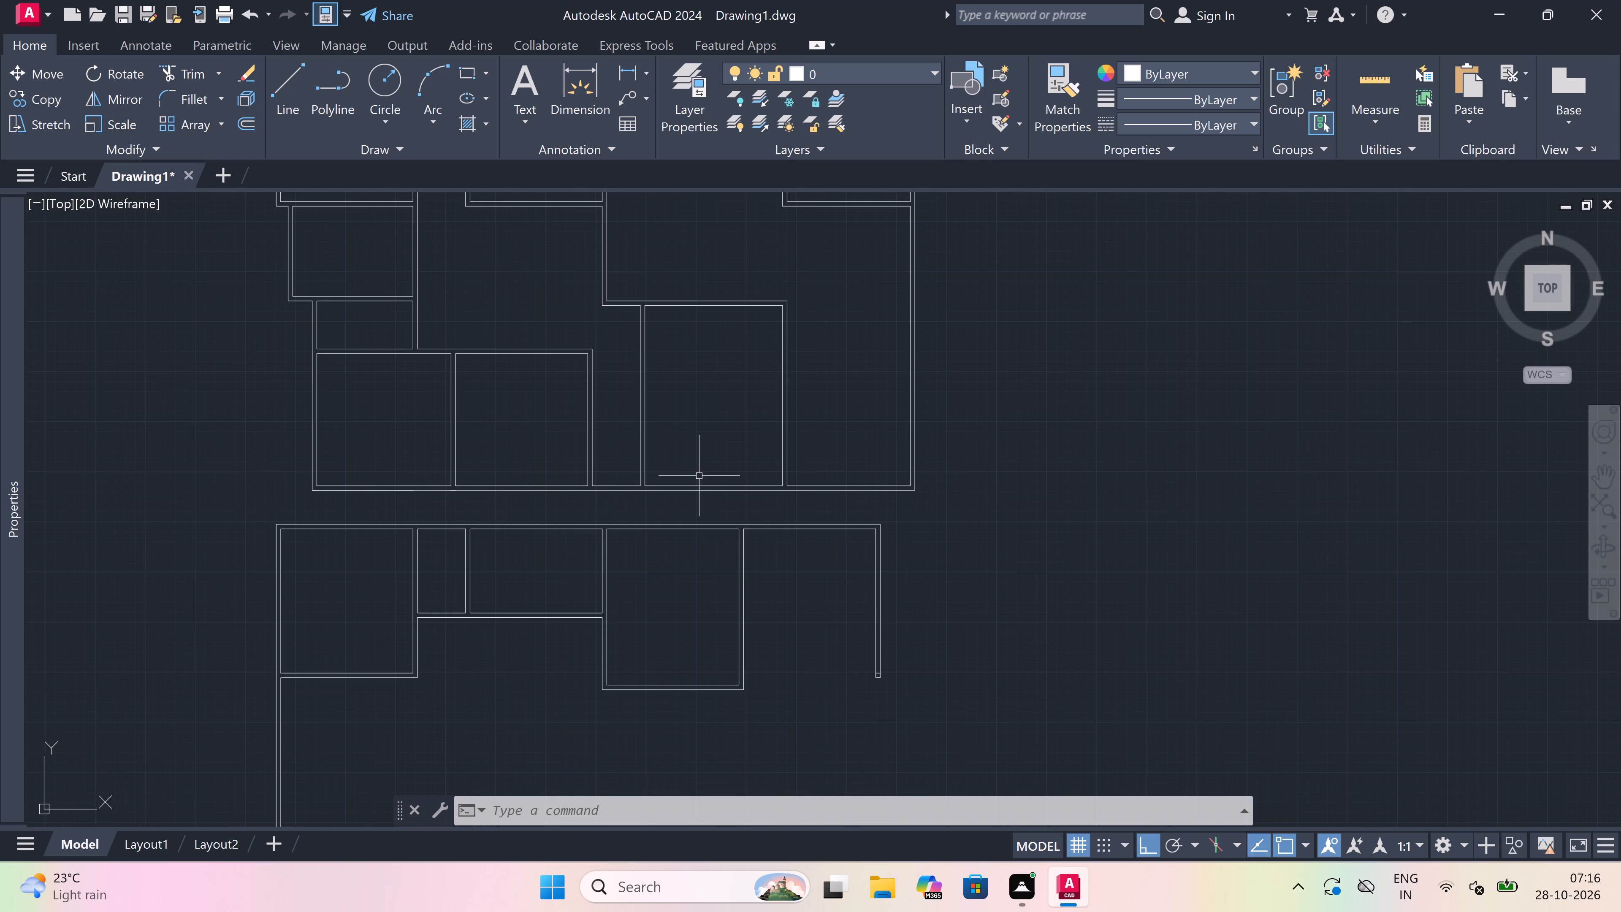
pyautogui.scroll(1, 793, 513)
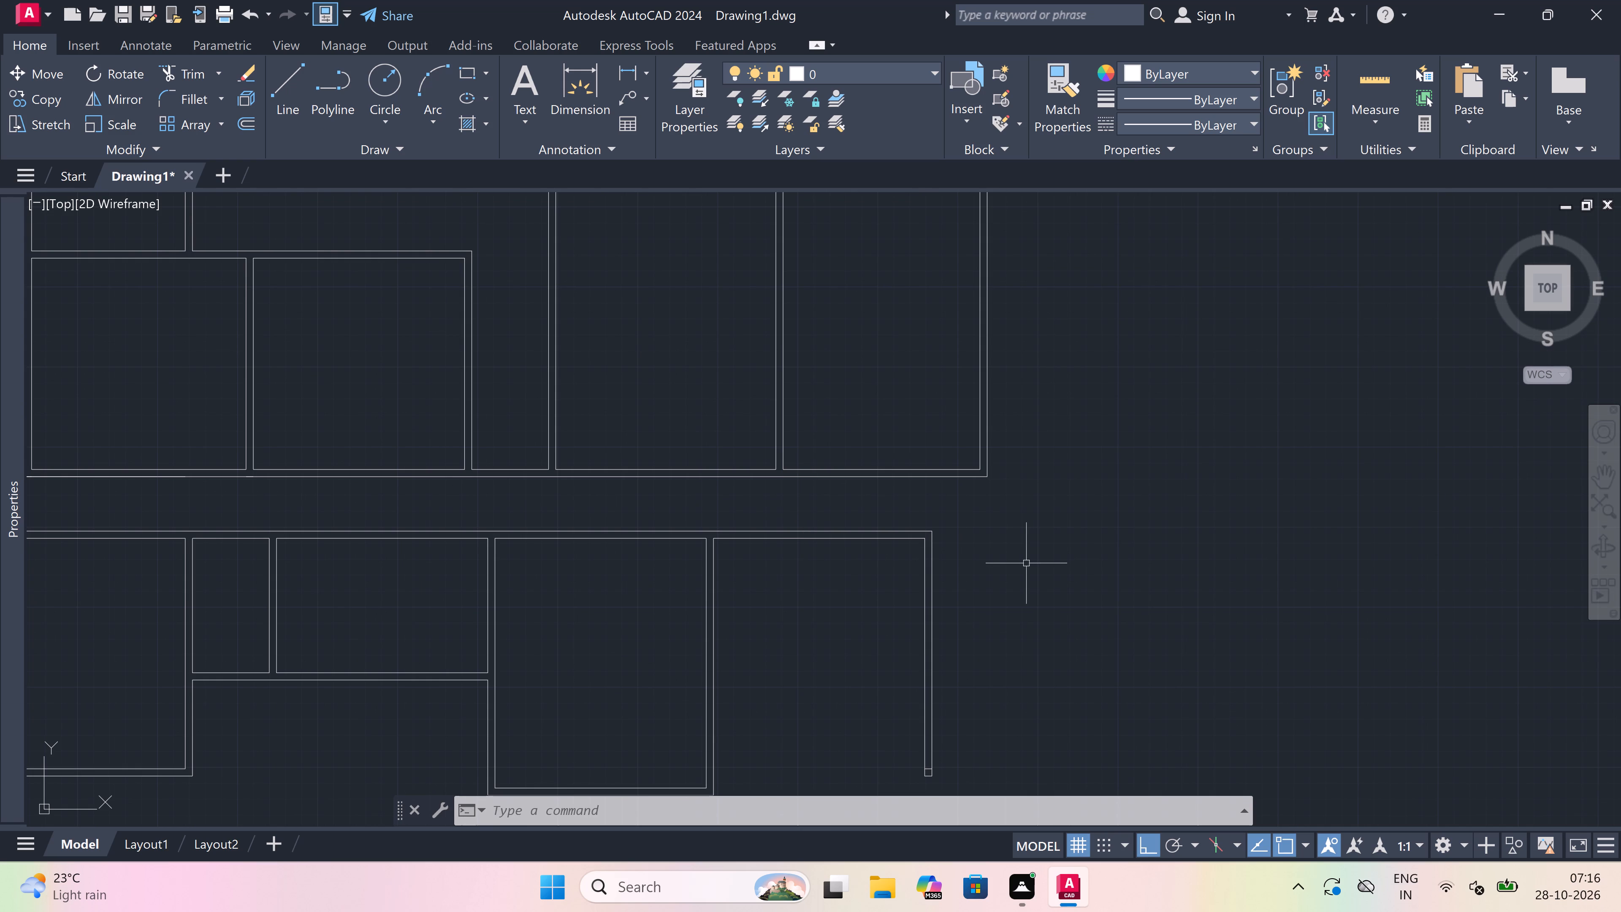
pyautogui.click(998, 574)
pyautogui.scroll(-4, 921, 690)
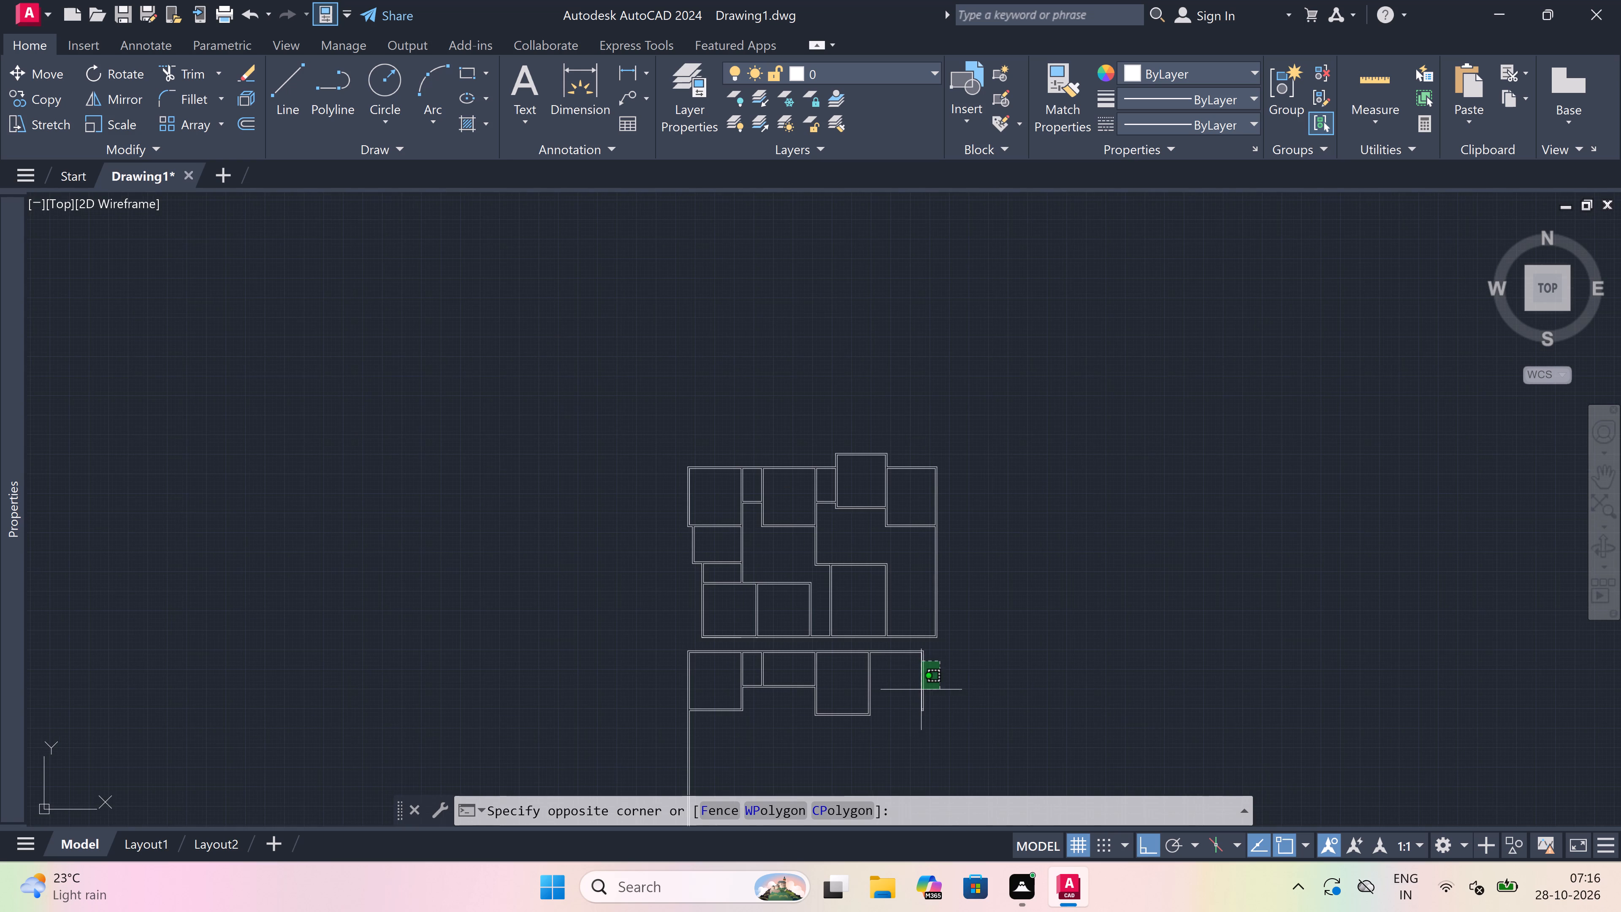
pyautogui.scroll(2, 910, 738)
pyautogui.click(909, 738)
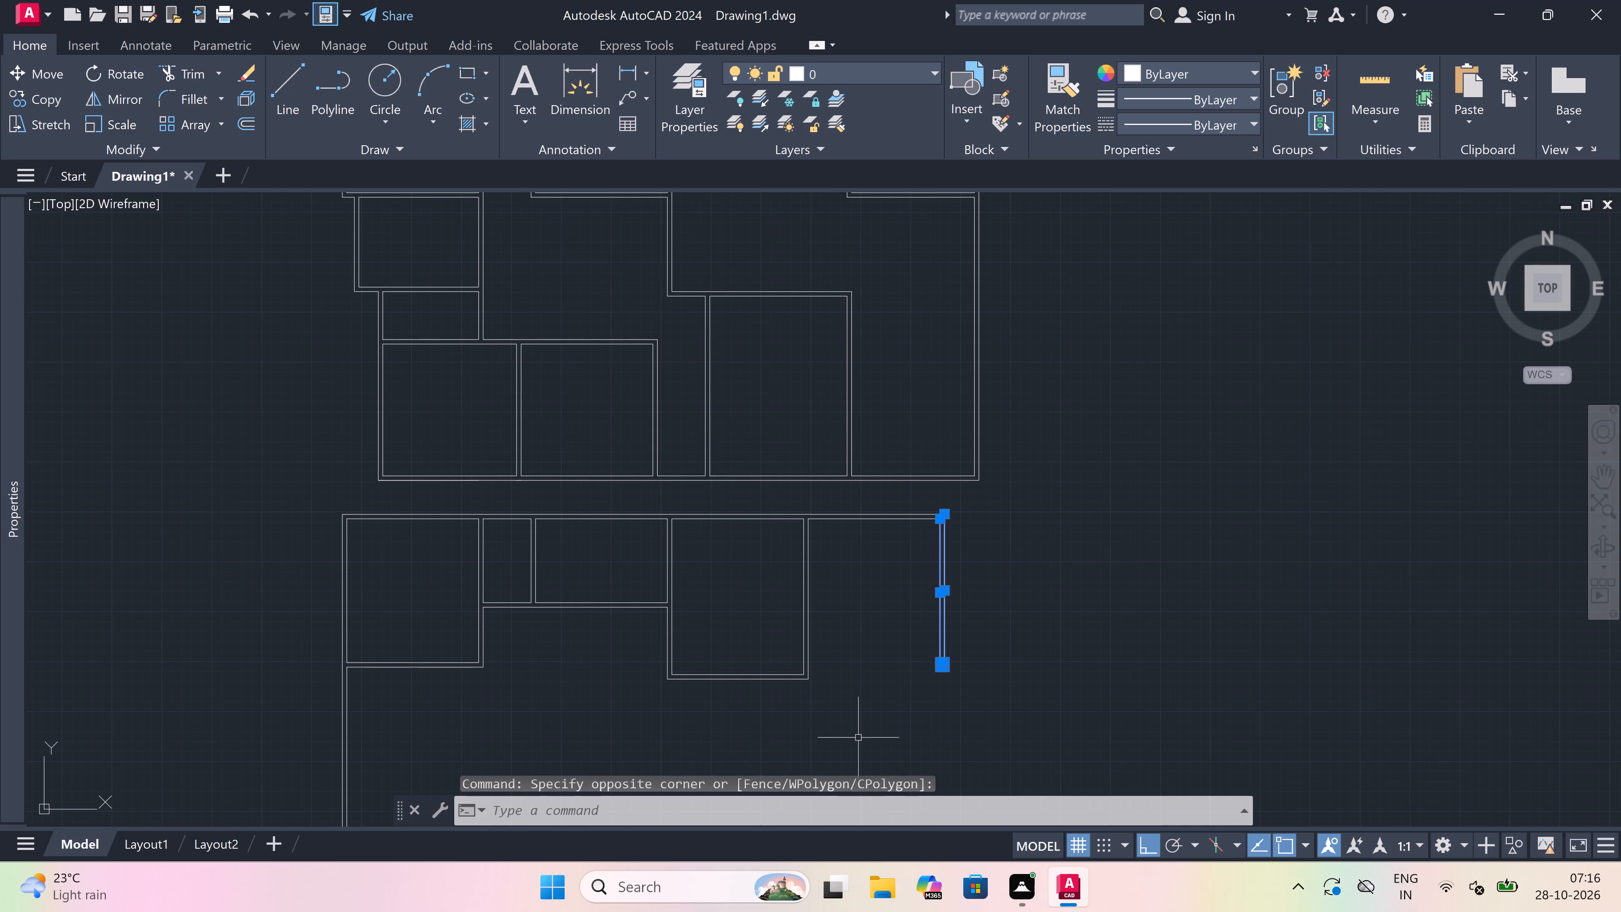
pyautogui.press('Delete')
# Draw a 4.5" thick wall outline about 91'-6" downward from the upper section's bottom-right outer corner, returning to its bottom wall.
pyautogui.write('l')
pyautogui.press('space')
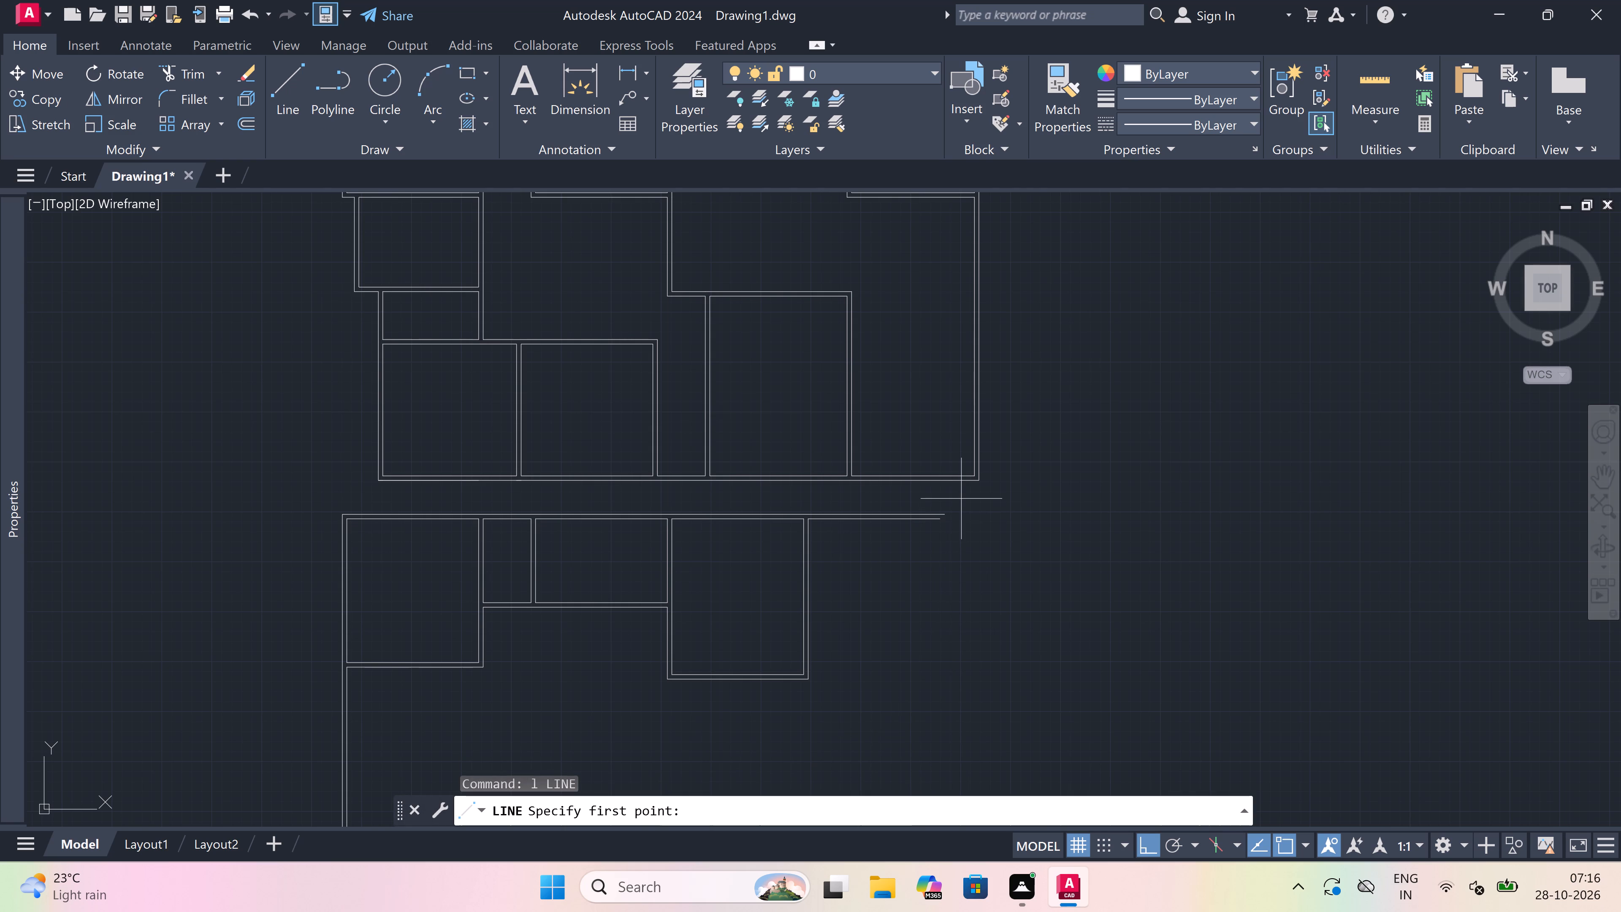
pyautogui.scroll(1, 961, 499)
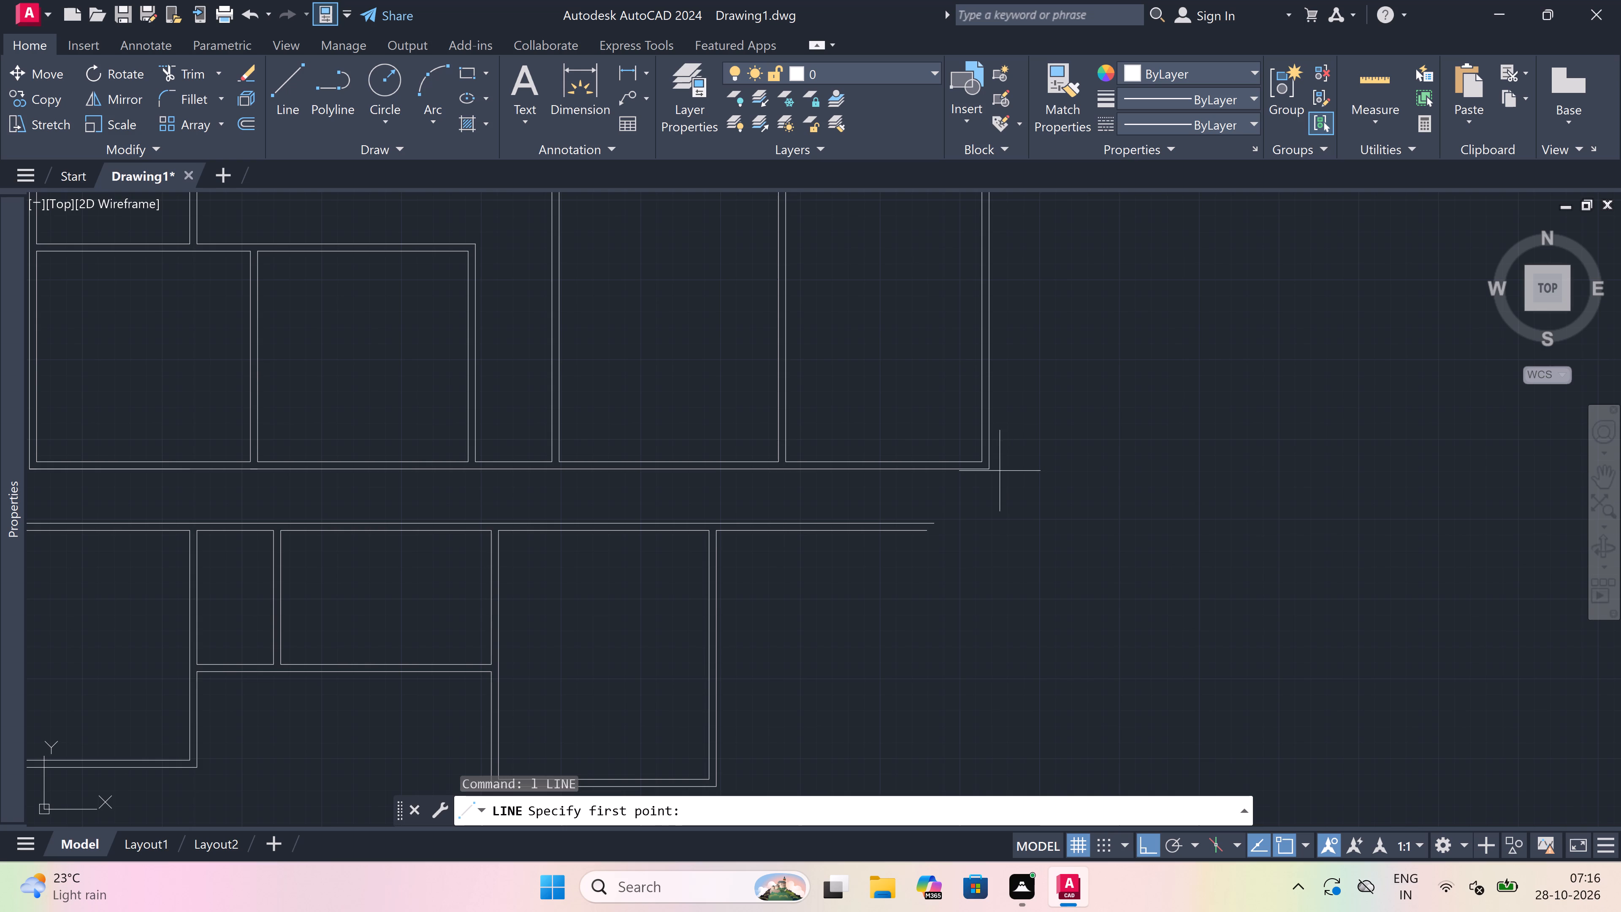
pyautogui.click(992, 464)
pyautogui.scroll(-5, 992, 464)
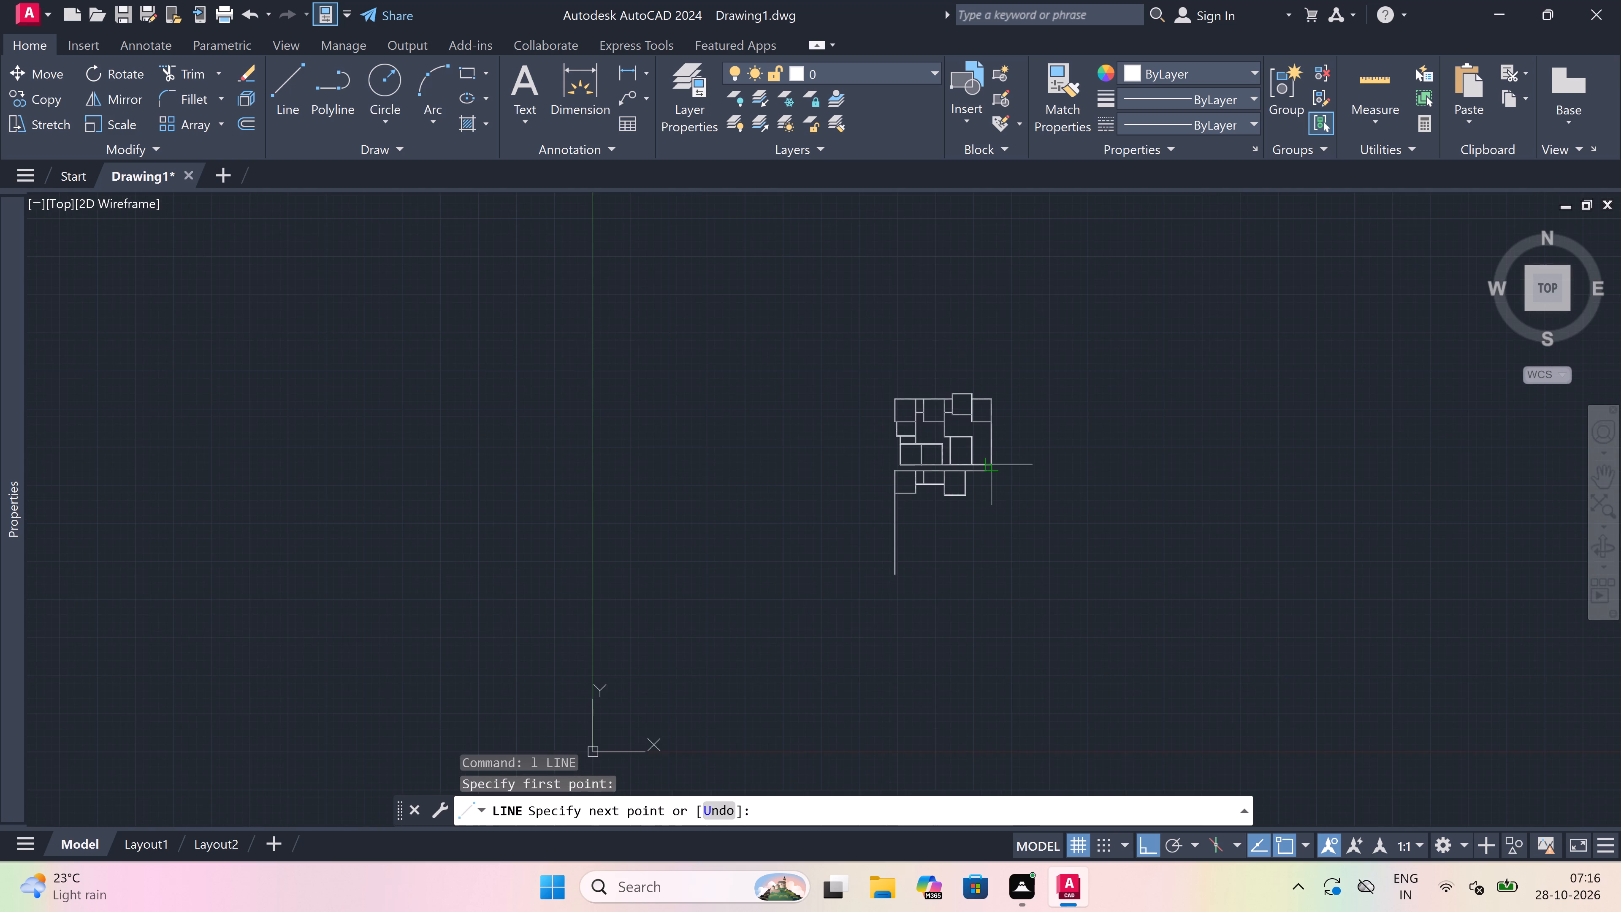
pyautogui.scroll(-1, 992, 464)
pyautogui.scroll(3, 1000, 573)
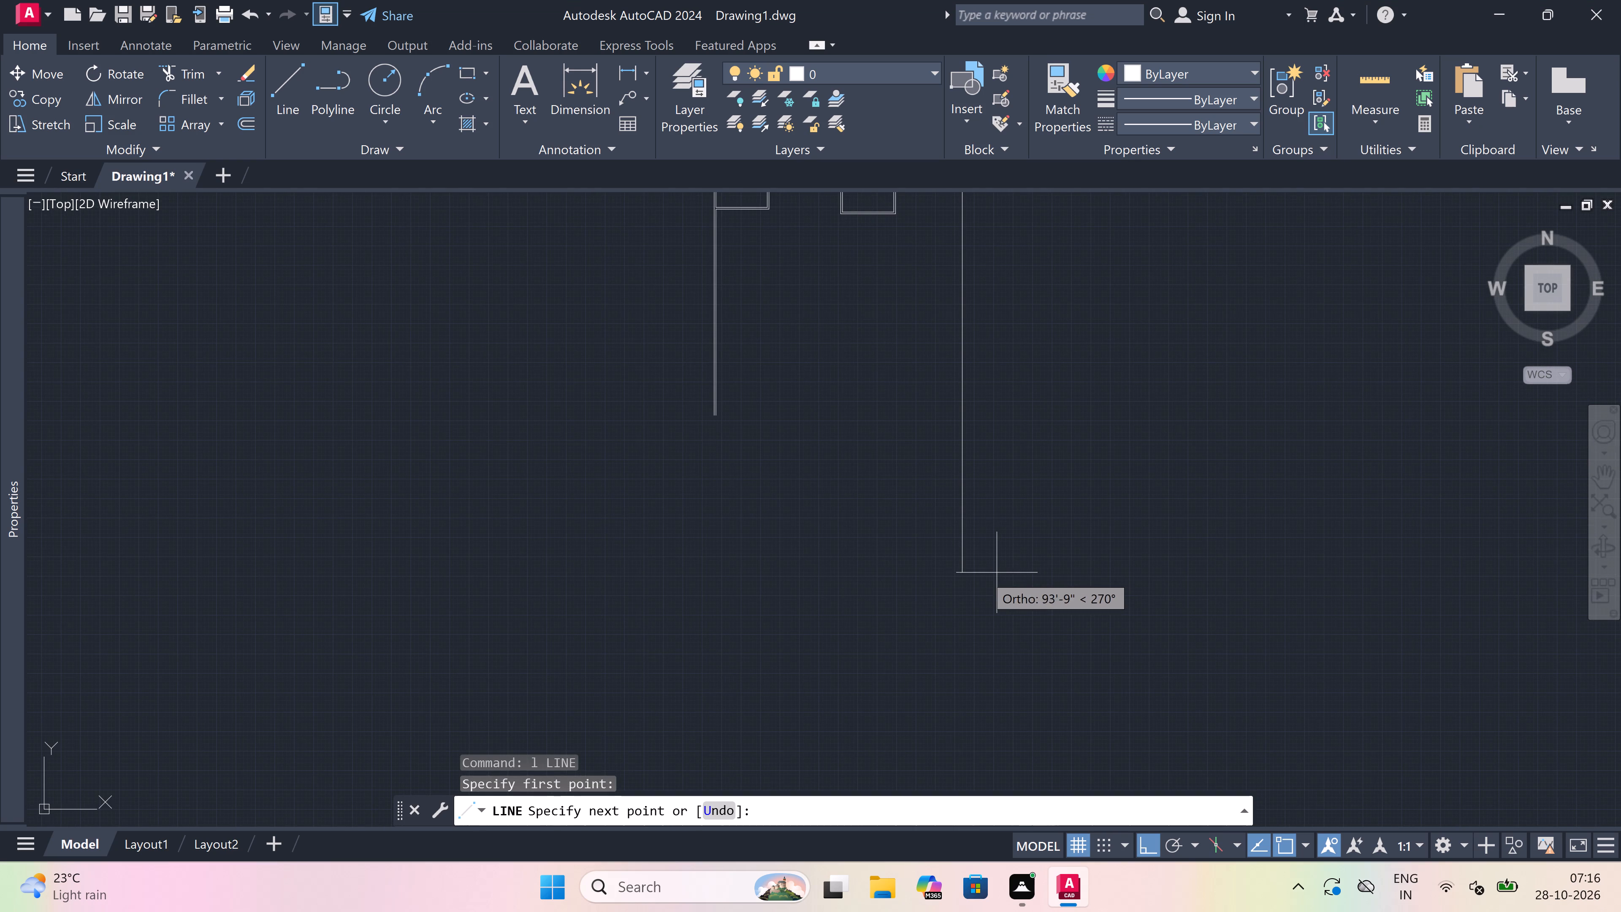
pyautogui.scroll(4, 969, 564)
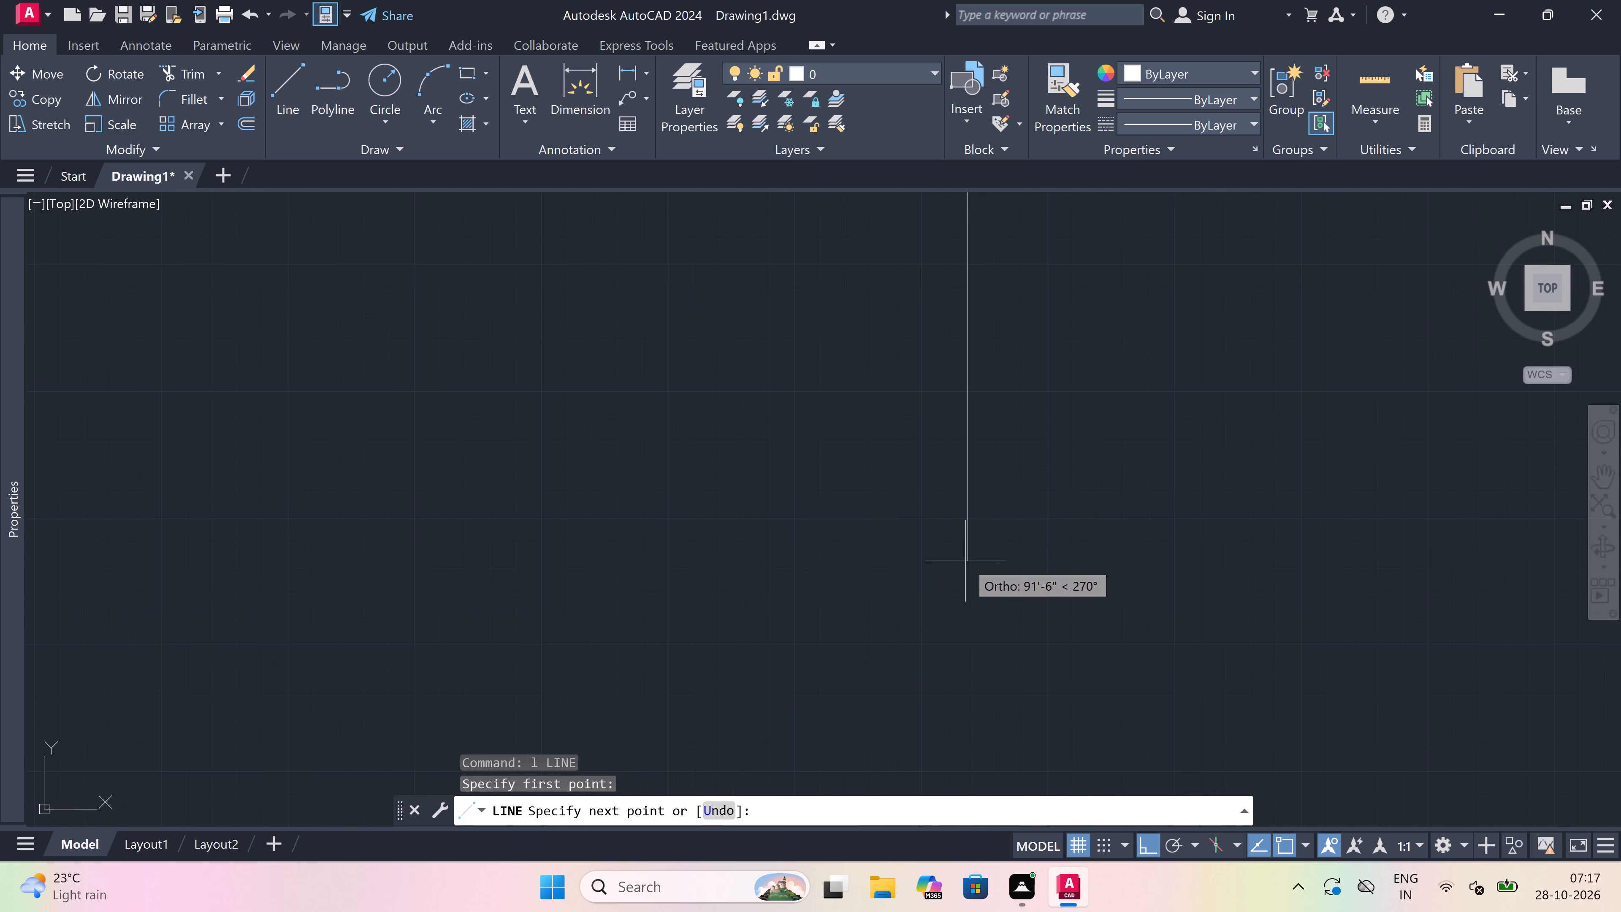
pyautogui.moveTo(968, 562); pyautogui.dragTo(962, 561)
pyautogui.write('4.5')
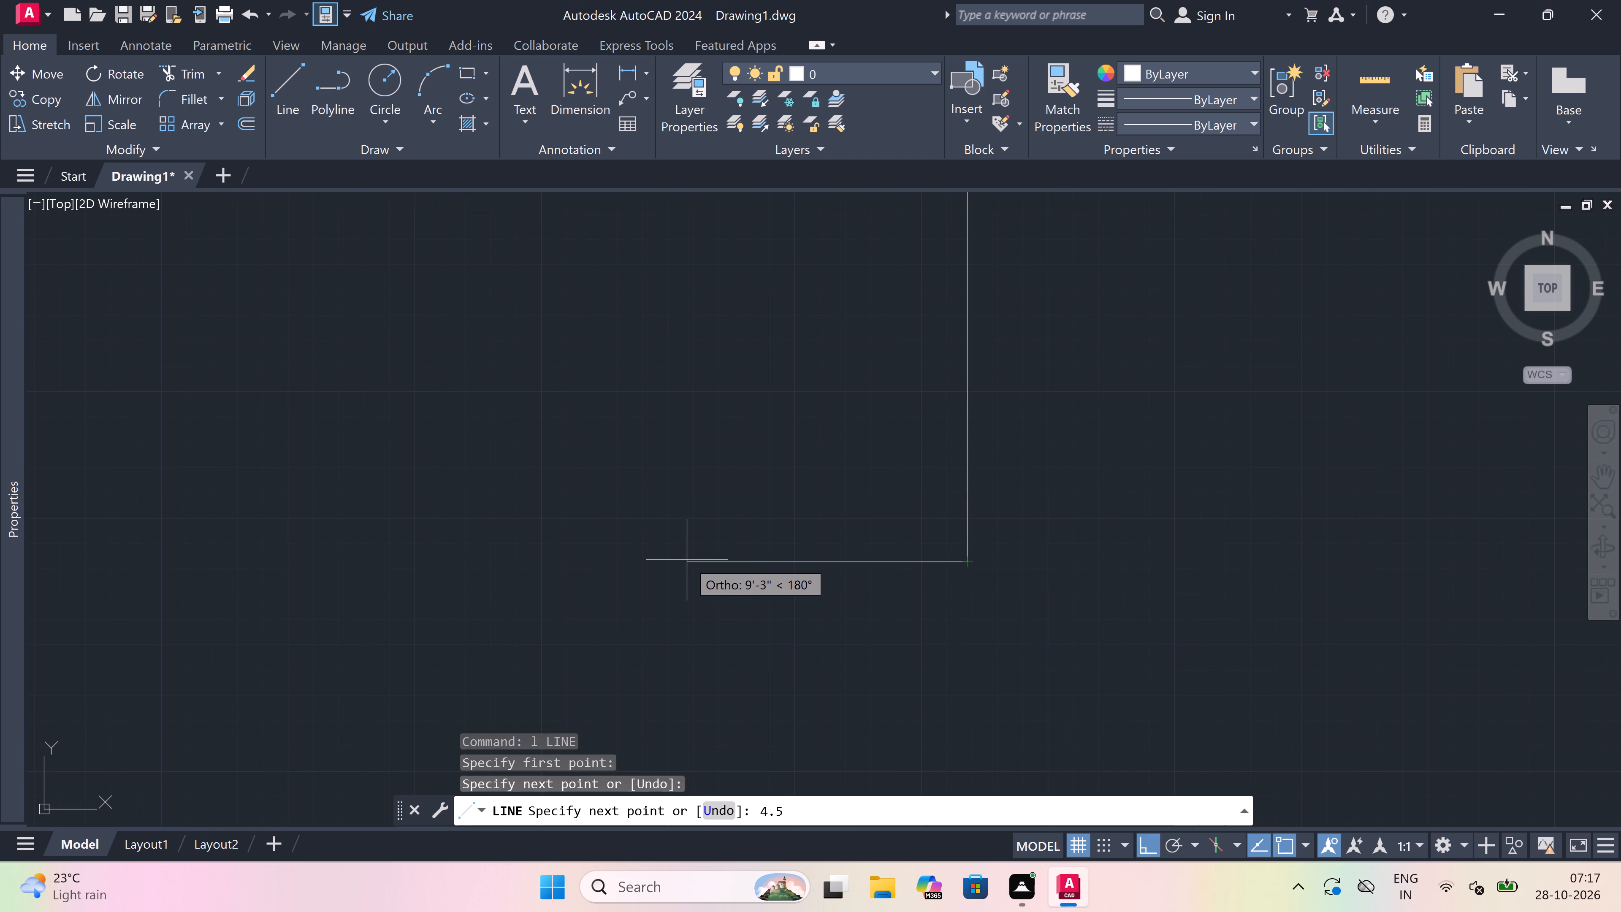
pyautogui.write('"')
pyautogui.press('space')
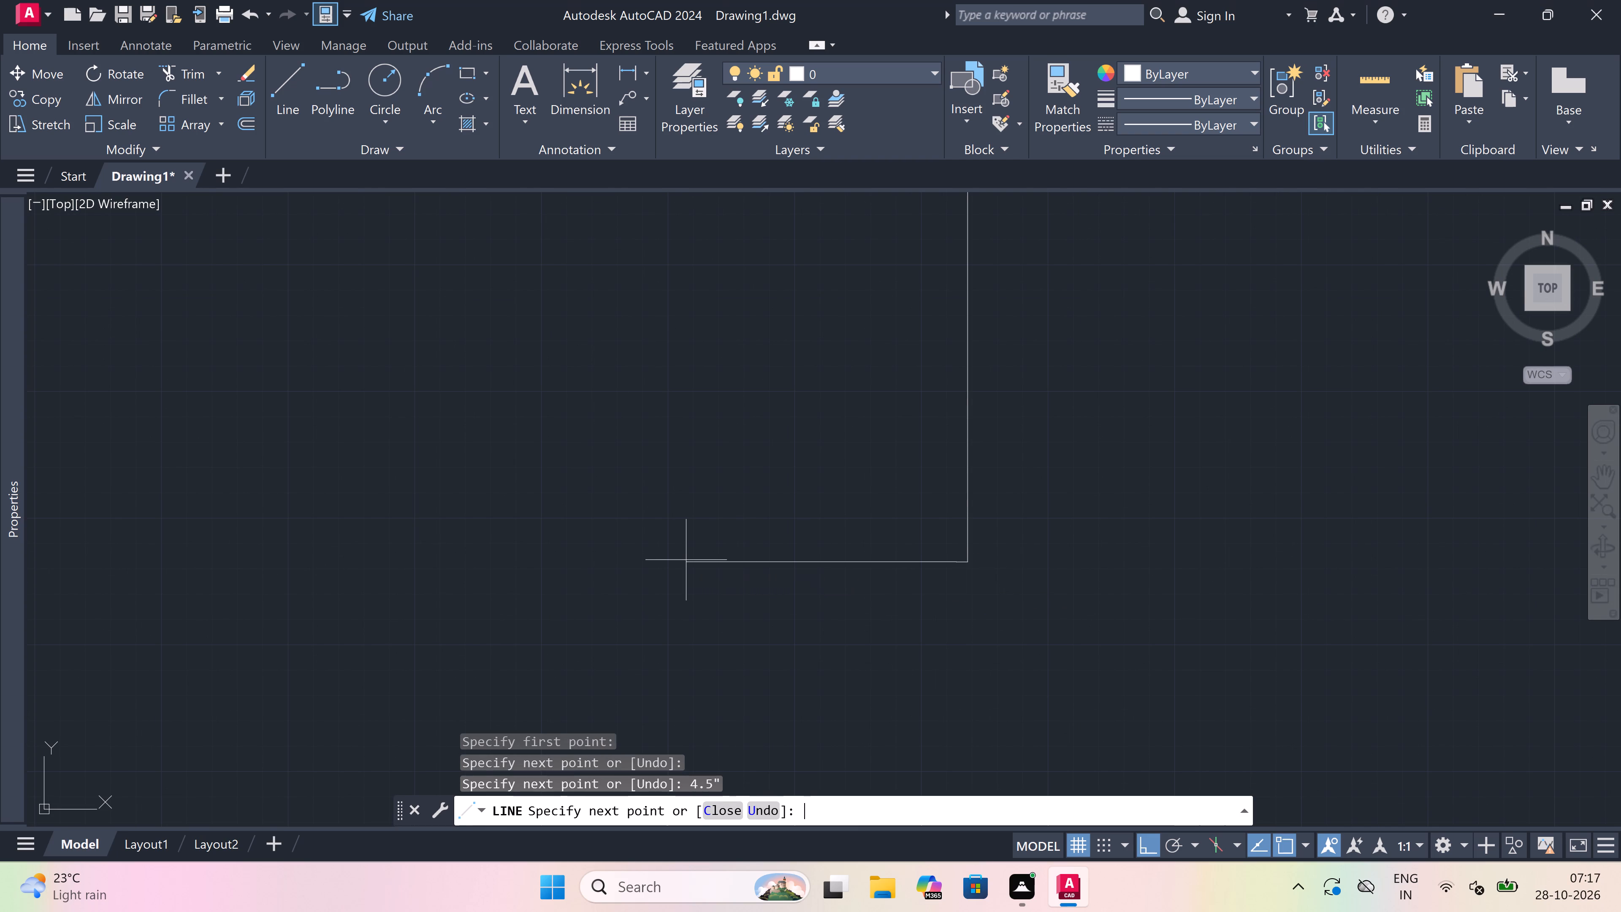
pyautogui.scroll(-7, 686, 559)
pyautogui.scroll(2, 695, 442)
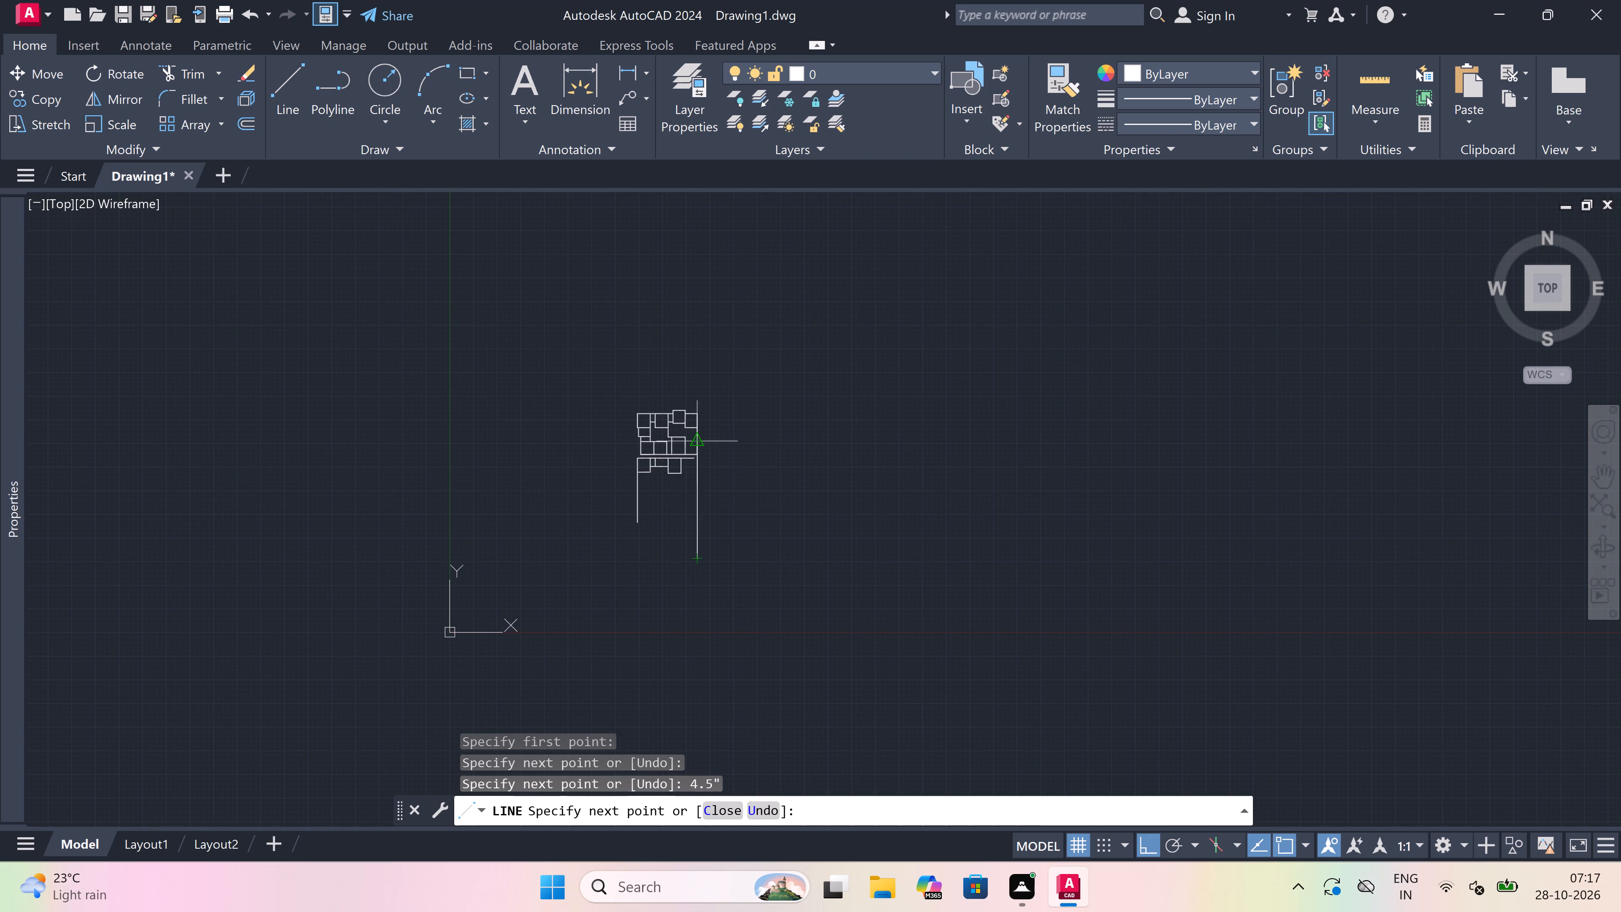
pyautogui.scroll(1, 695, 442)
pyautogui.scroll(4, 700, 494)
pyautogui.scroll(3, 661, 504)
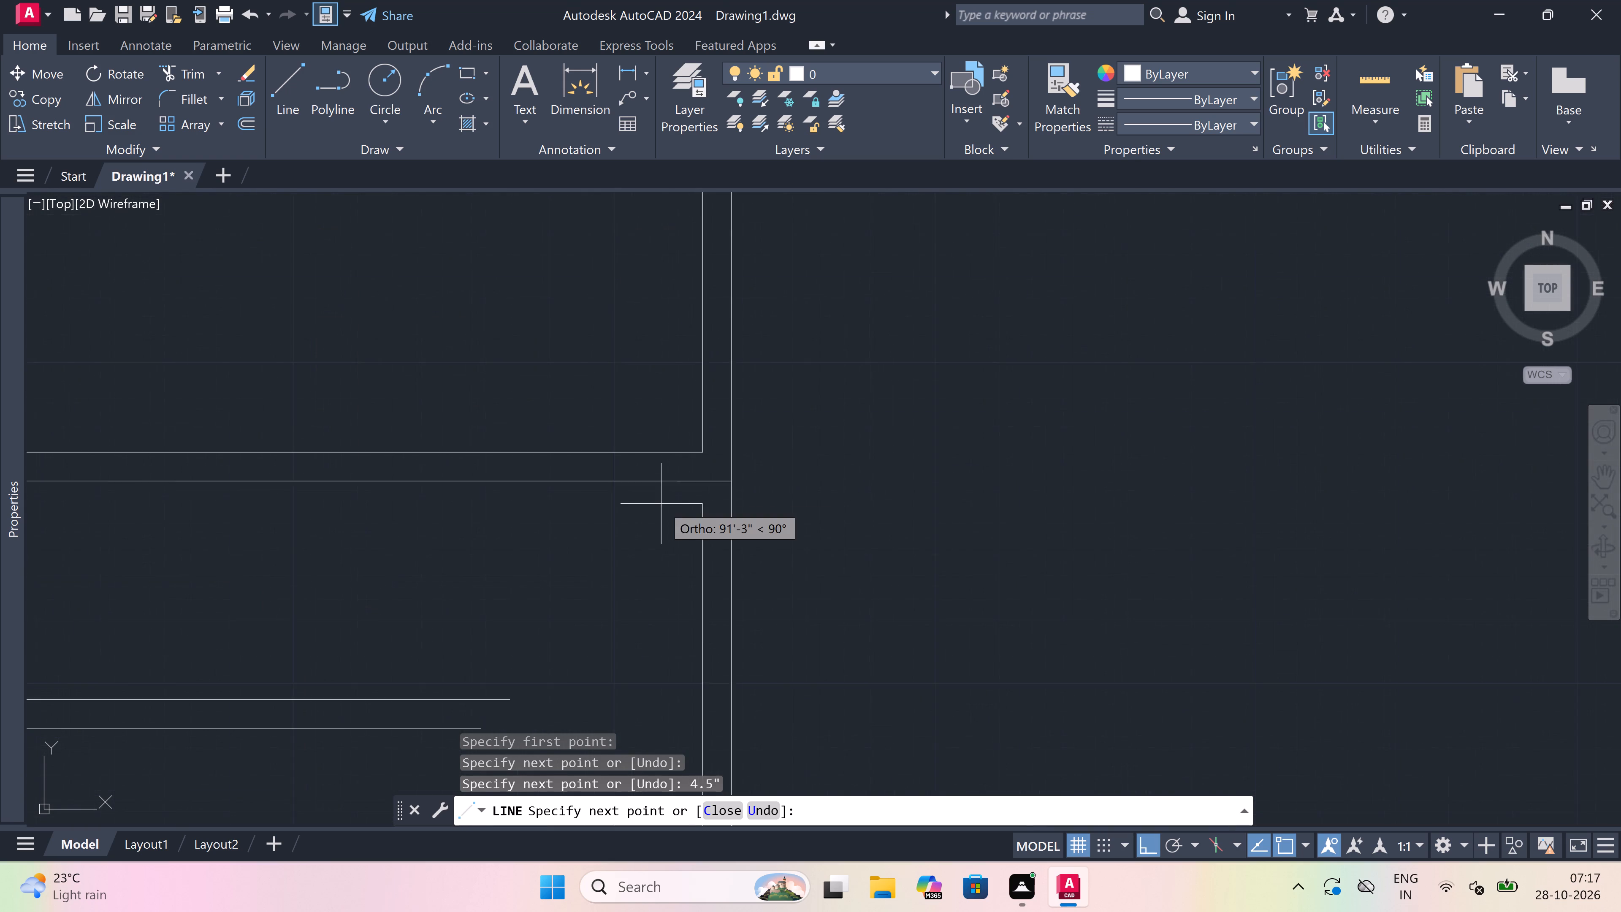
pyautogui.click(727, 472)
pyautogui.scroll(-2, 1006, 510)
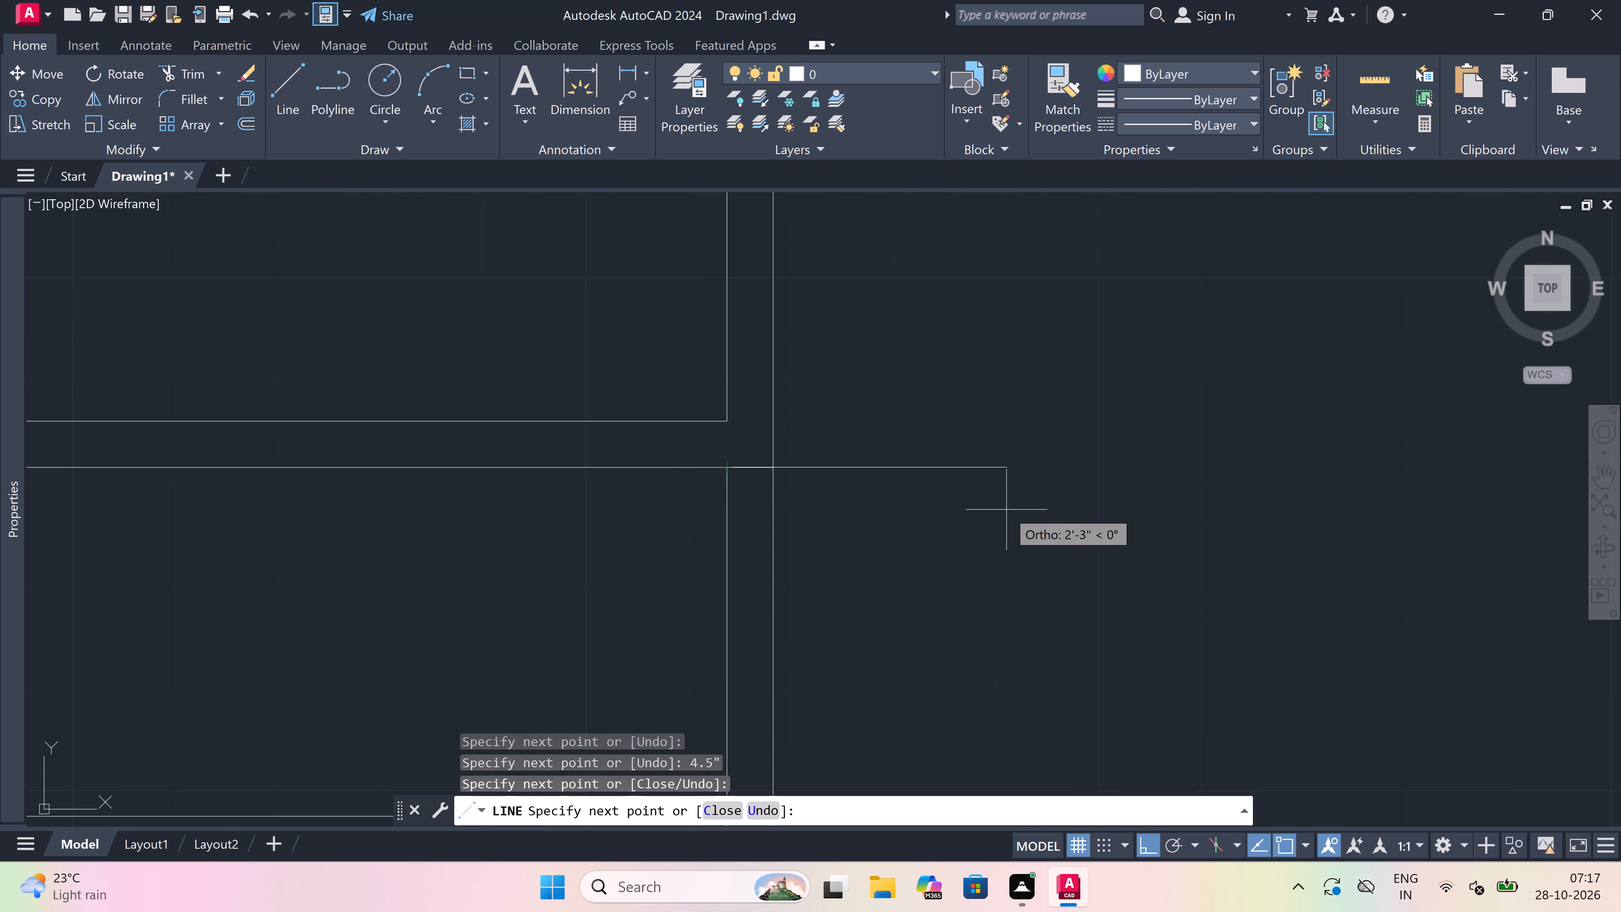
pyautogui.scroll(-2, 1006, 510)
pyautogui.press('Escape')
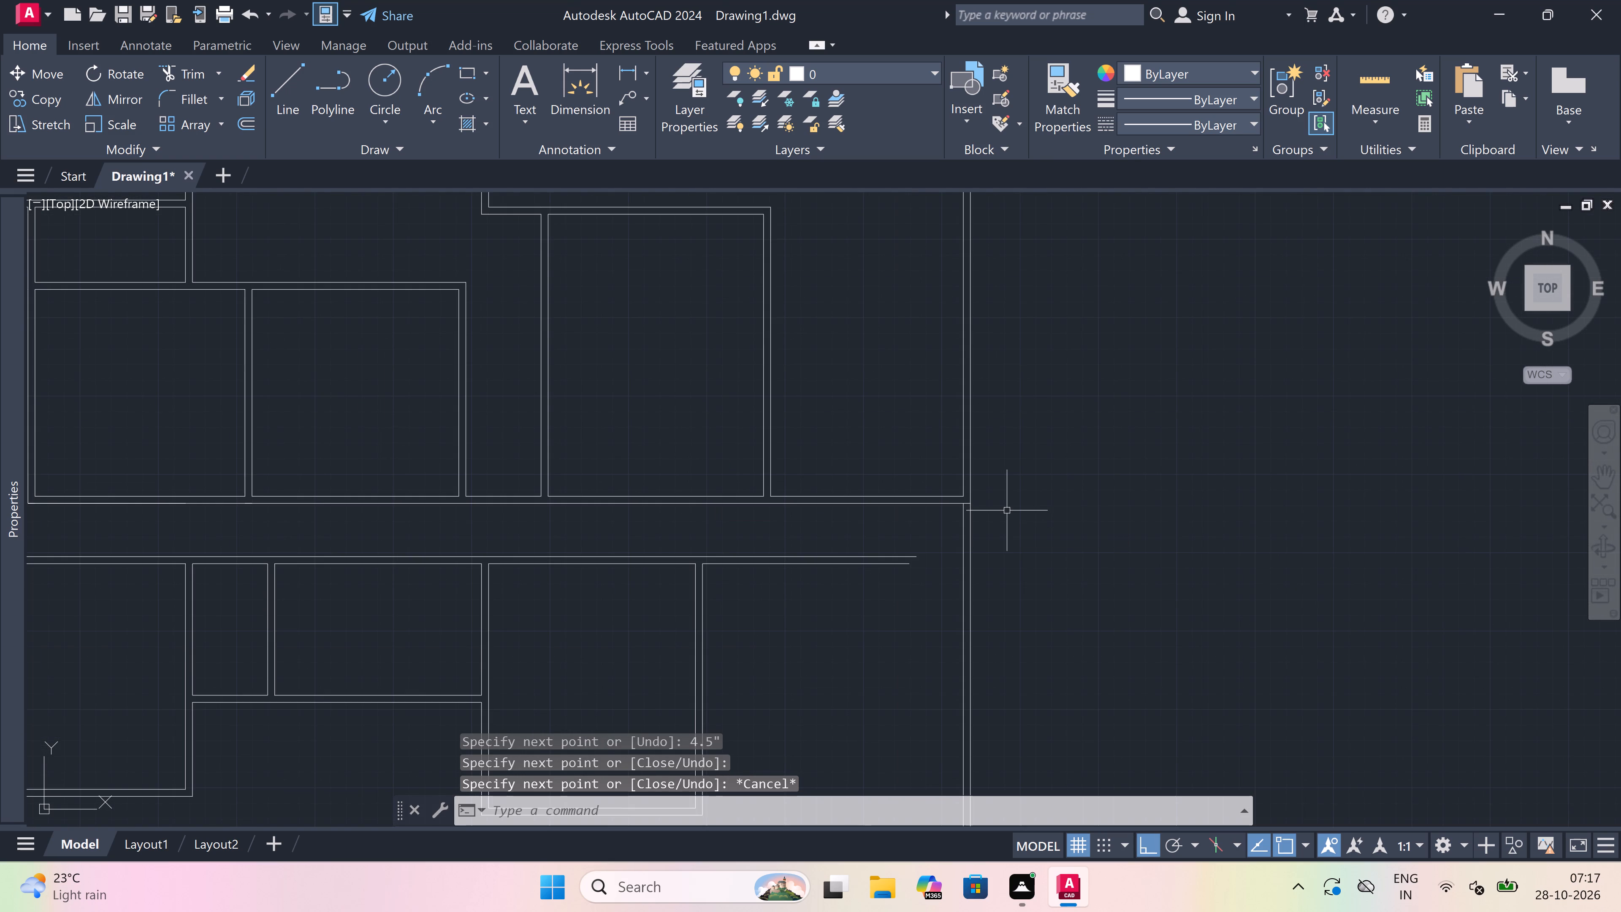
# Extend the outer line of the 13' room's right wall up to the top wall's outer line.
pyautogui.scroll(-2, 1007, 509)
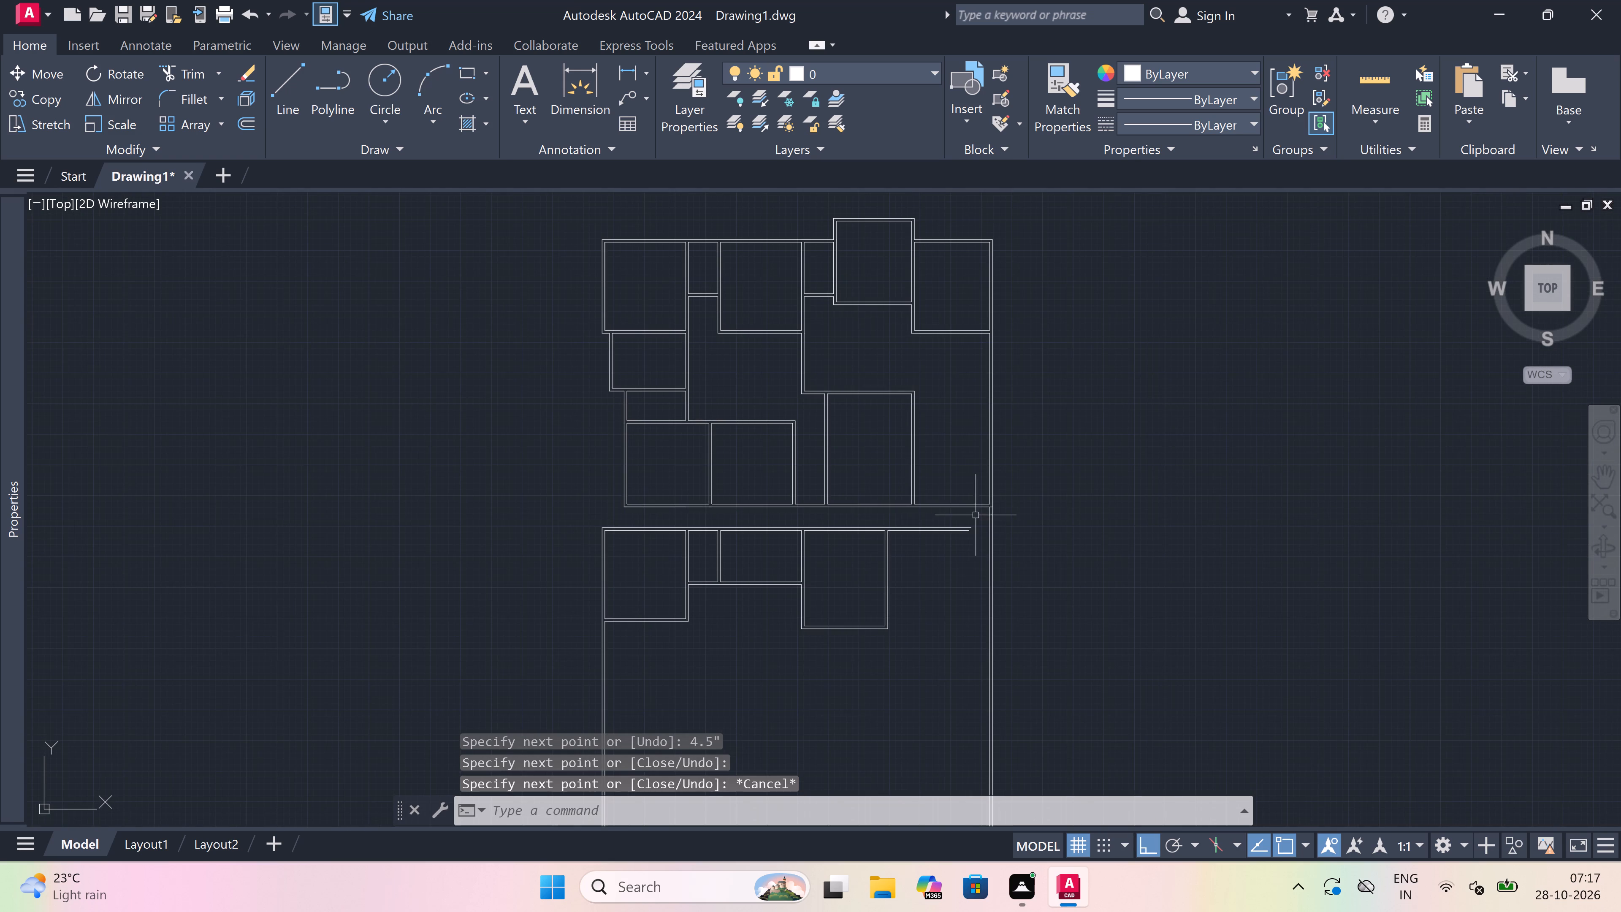
pyautogui.scroll(2, 935, 515)
pyautogui.scroll(1, 807, 565)
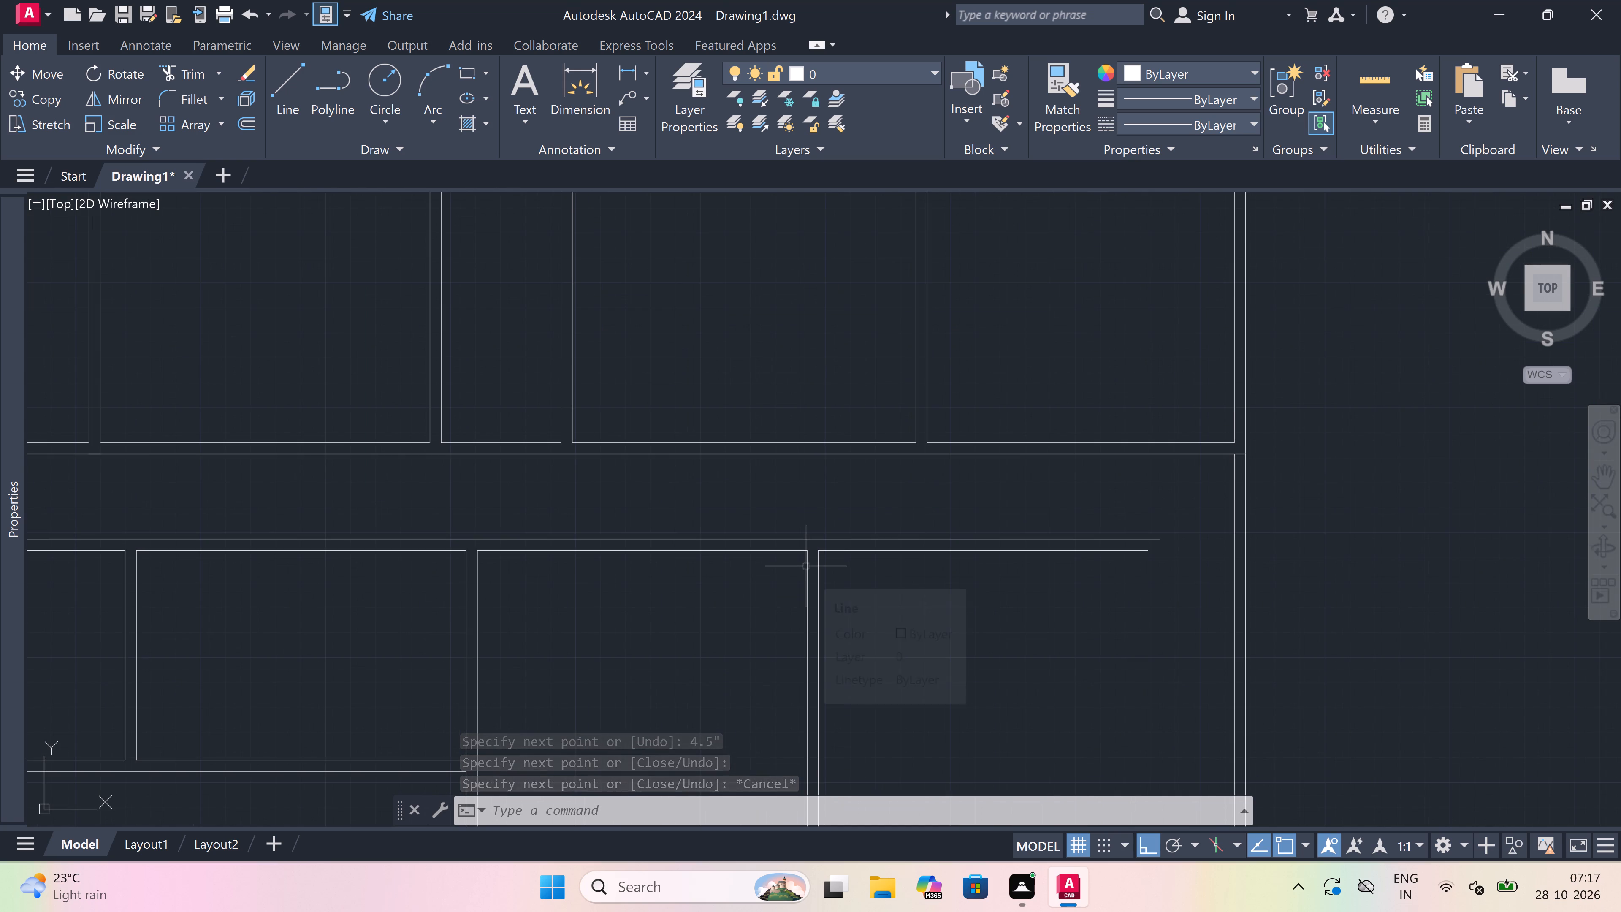
pyautogui.write('ex')
pyautogui.press('space')
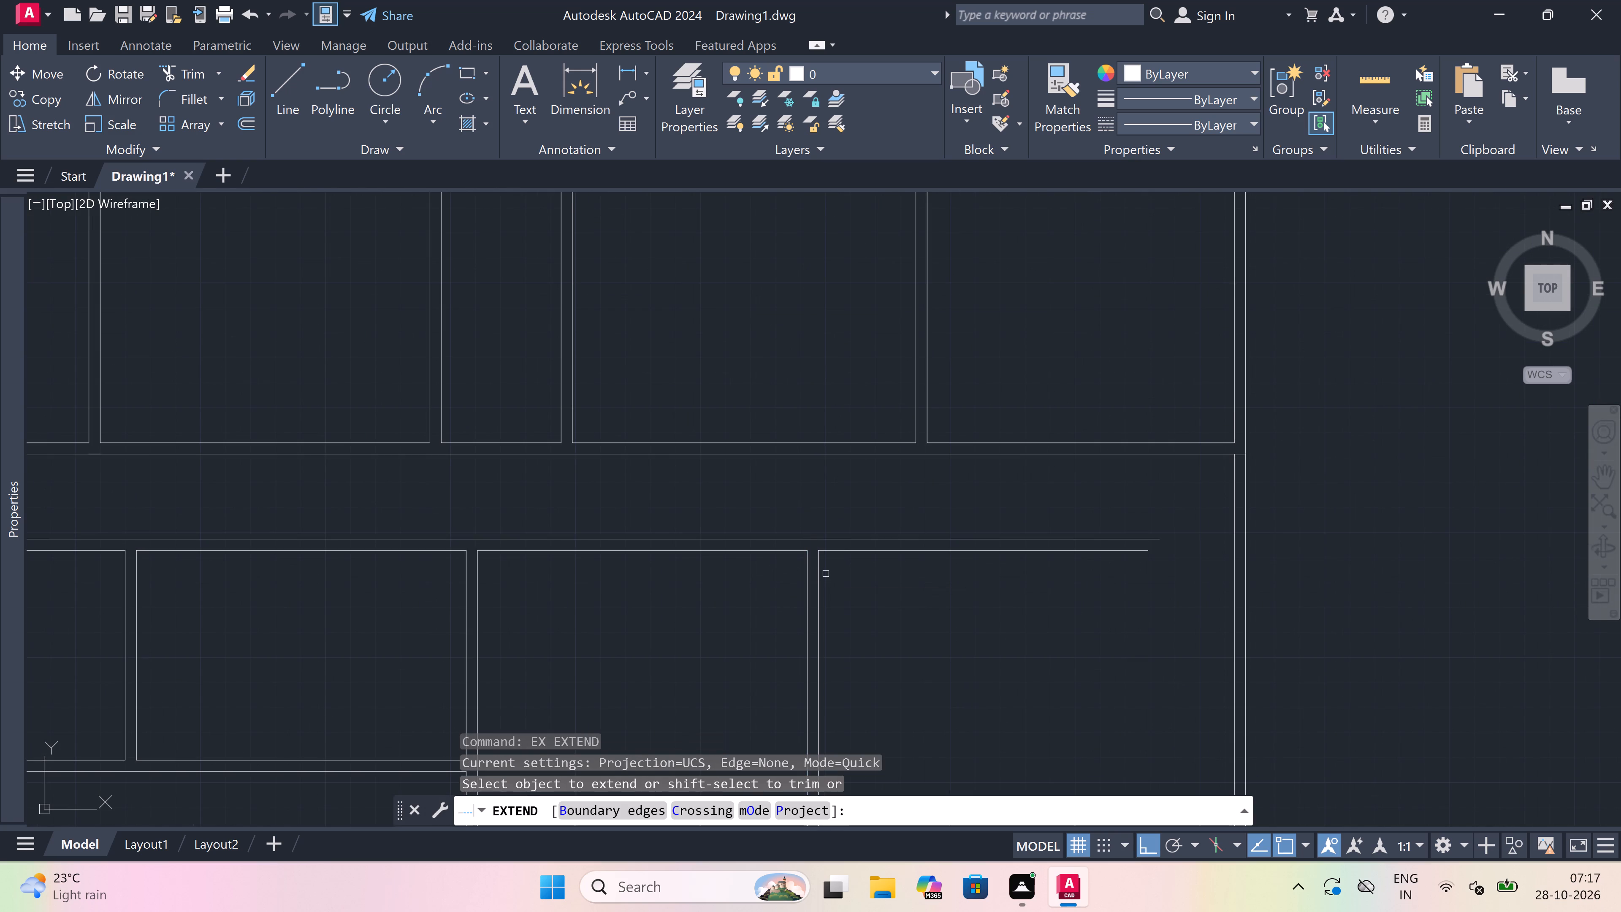
pyautogui.click(816, 570)
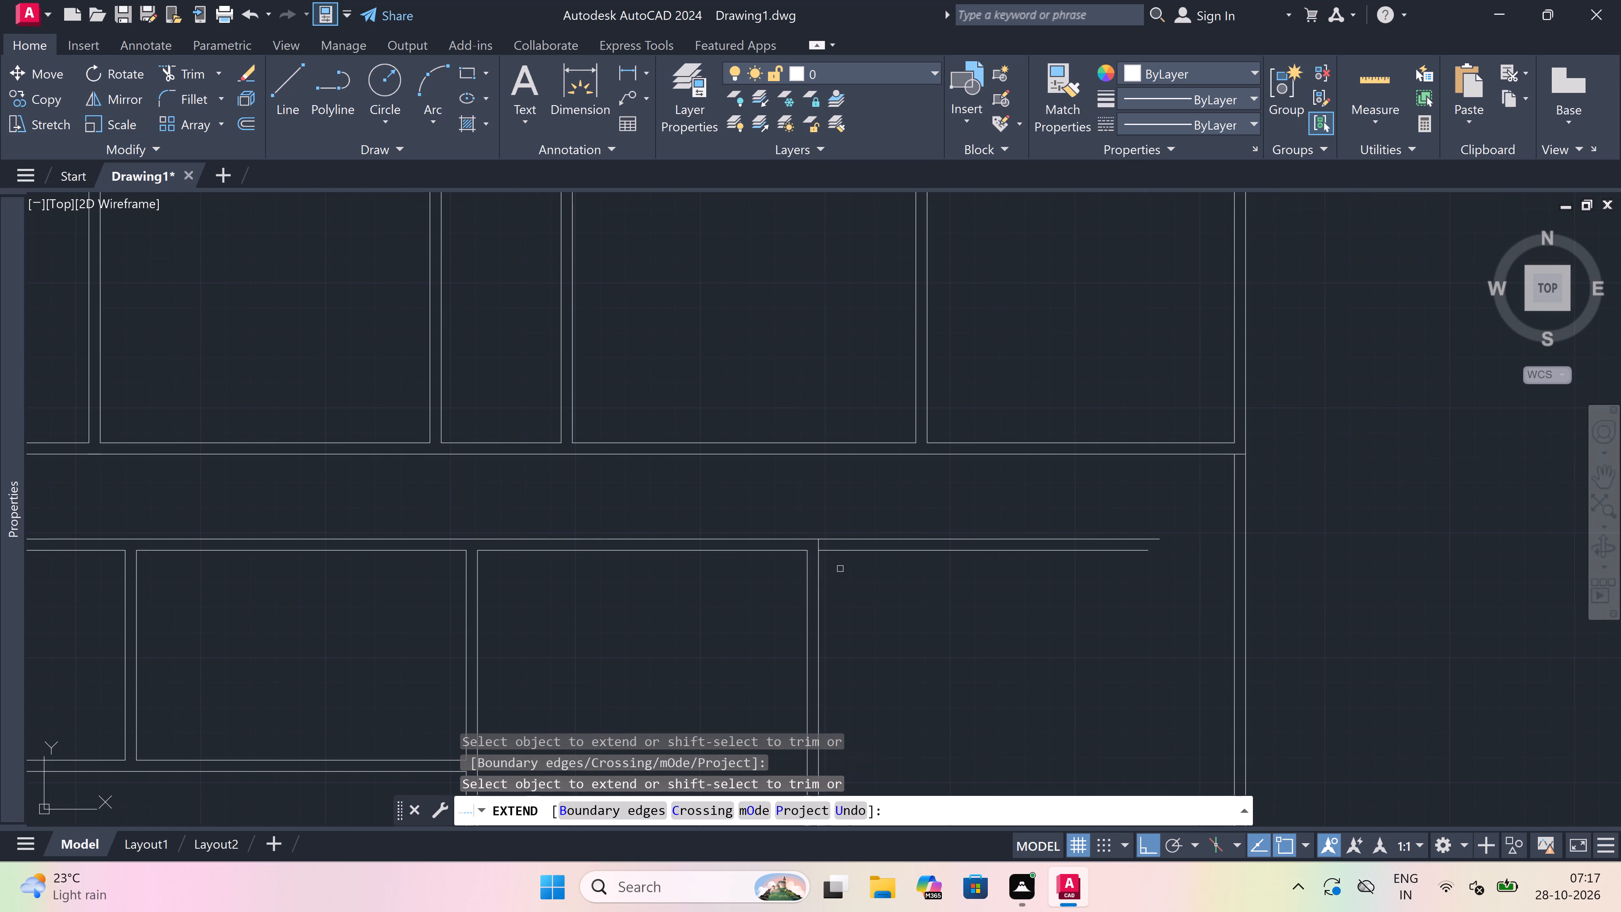
pyautogui.press('Escape')
# Trim both leftover top wall lines extending past the right wall of the lower section's 13' room.
pyautogui.write('tr')
pyautogui.press('space')
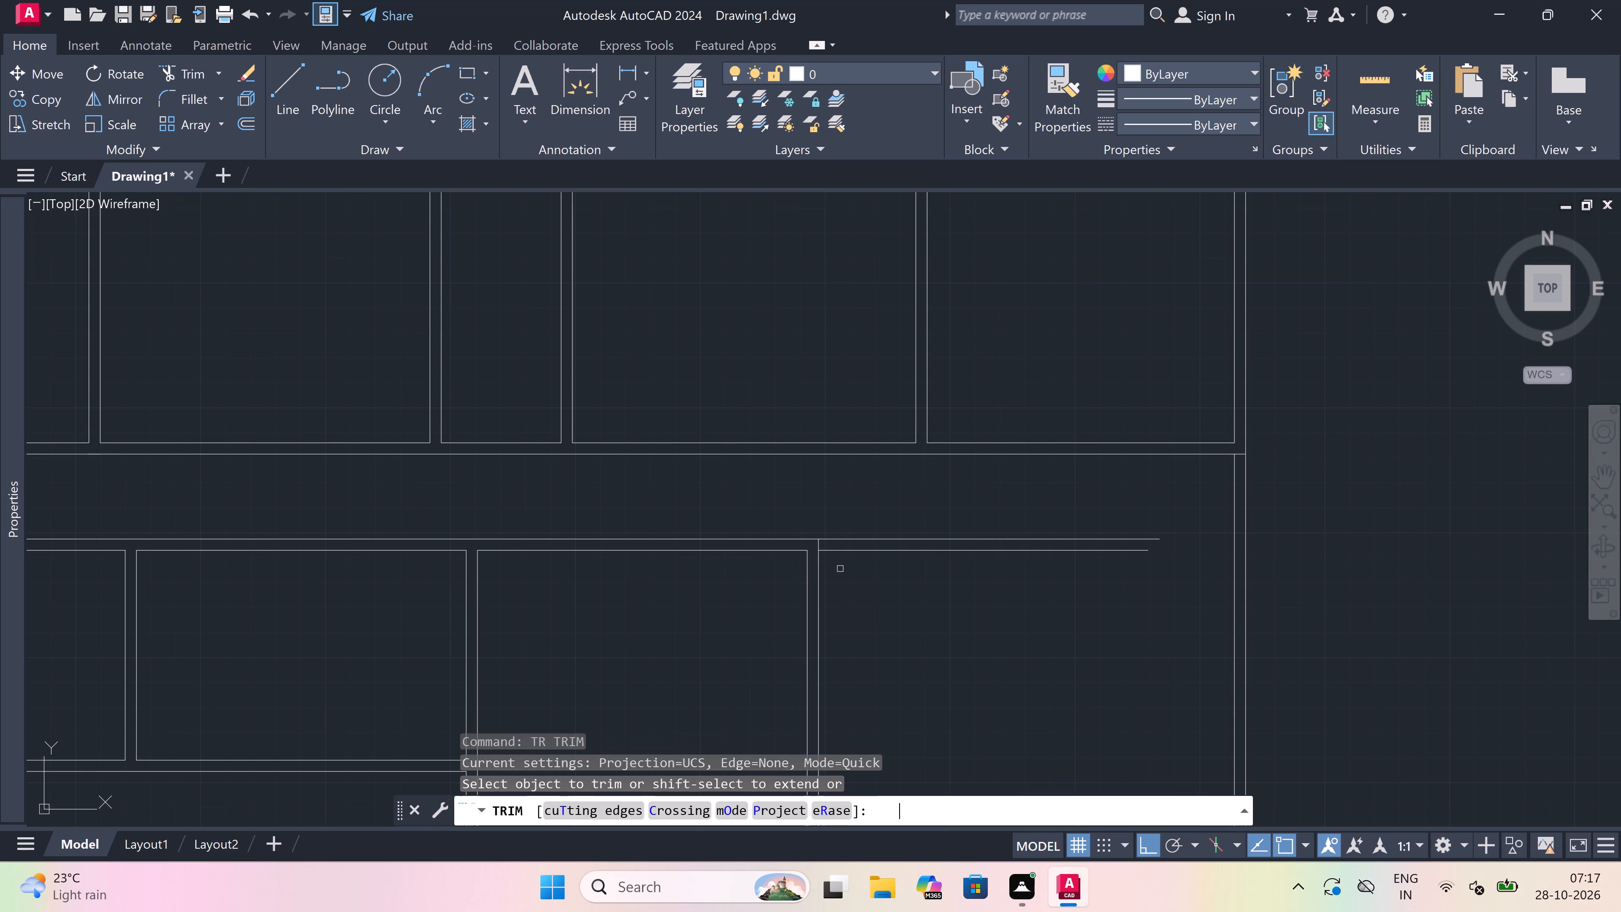
pyautogui.click(850, 522)
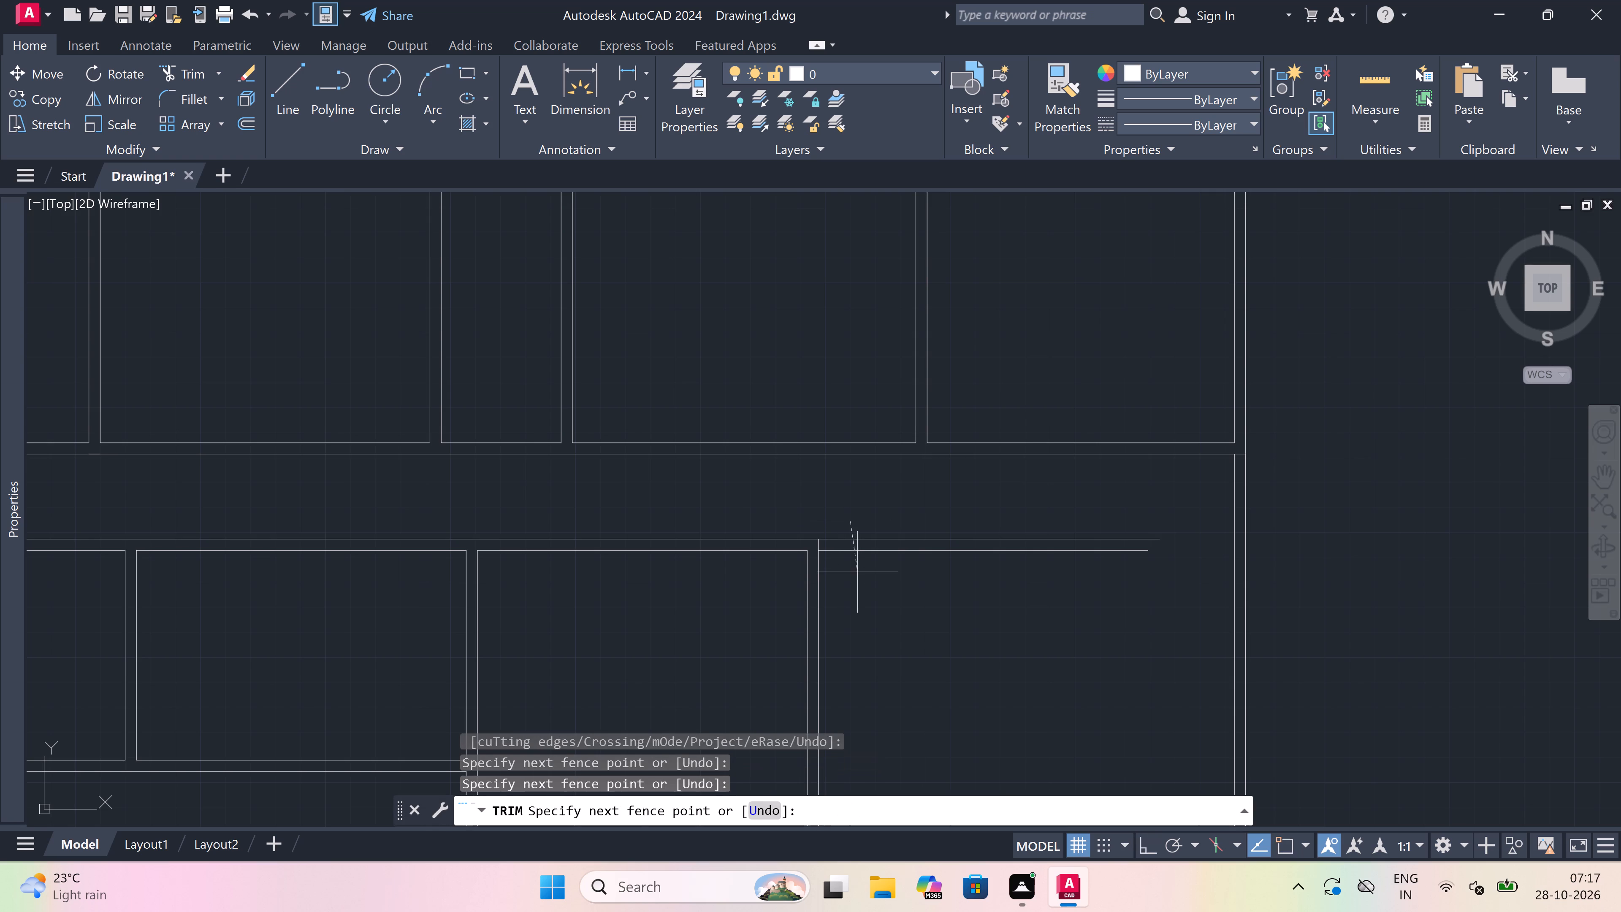
pyautogui.click(857, 572)
pyautogui.scroll(-3, 860, 516)
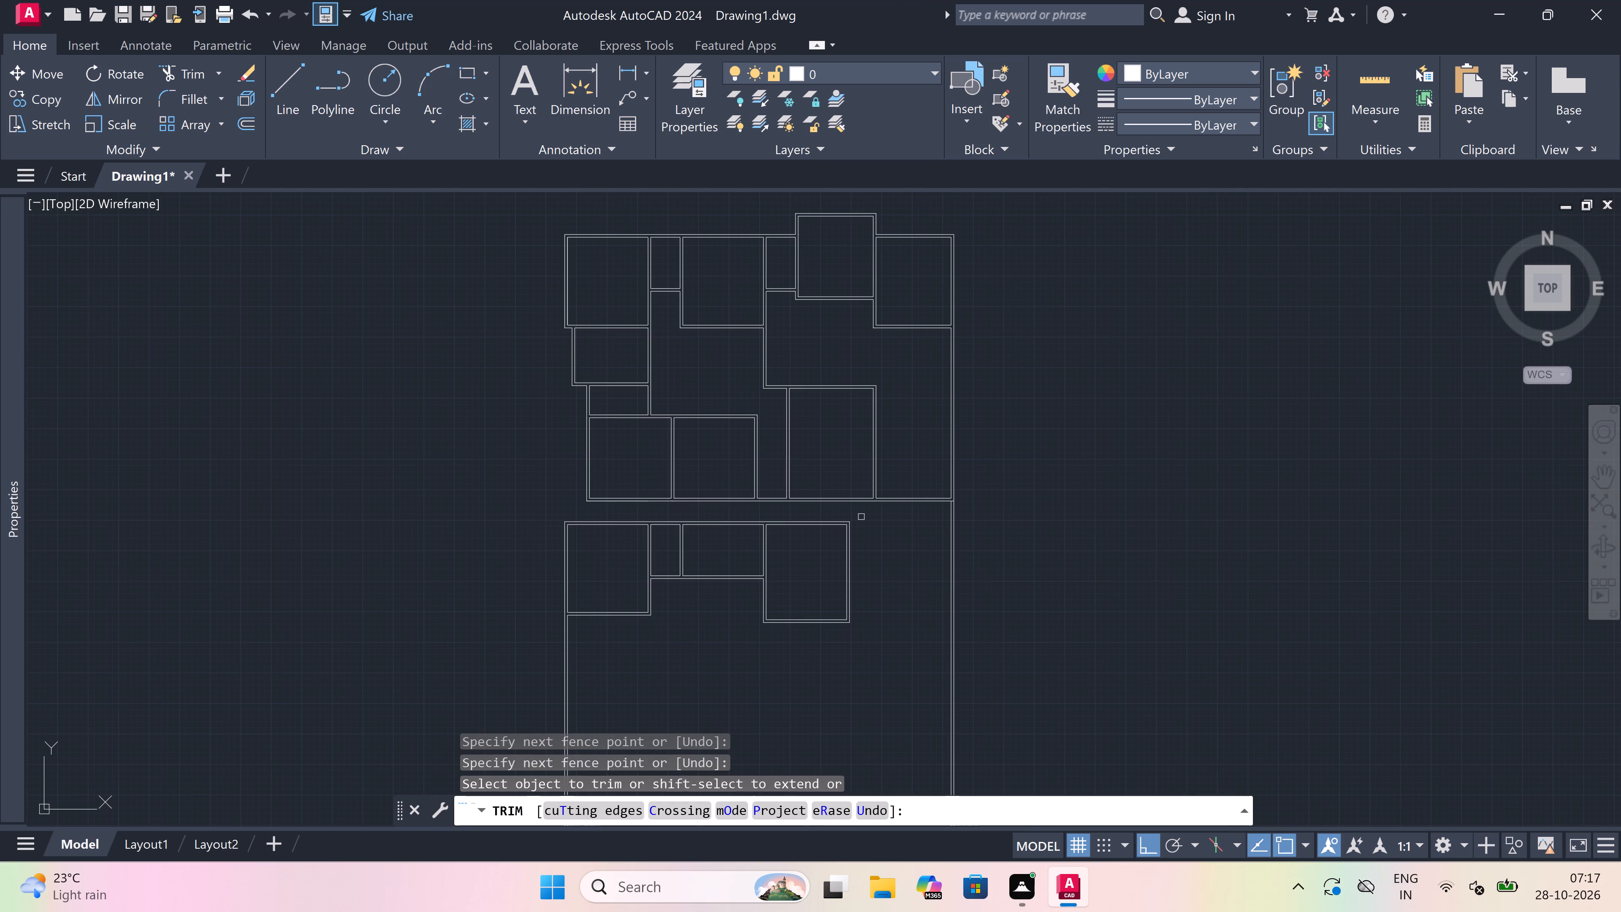
pyautogui.scroll(1, 875, 530)
pyautogui.press('Escape')
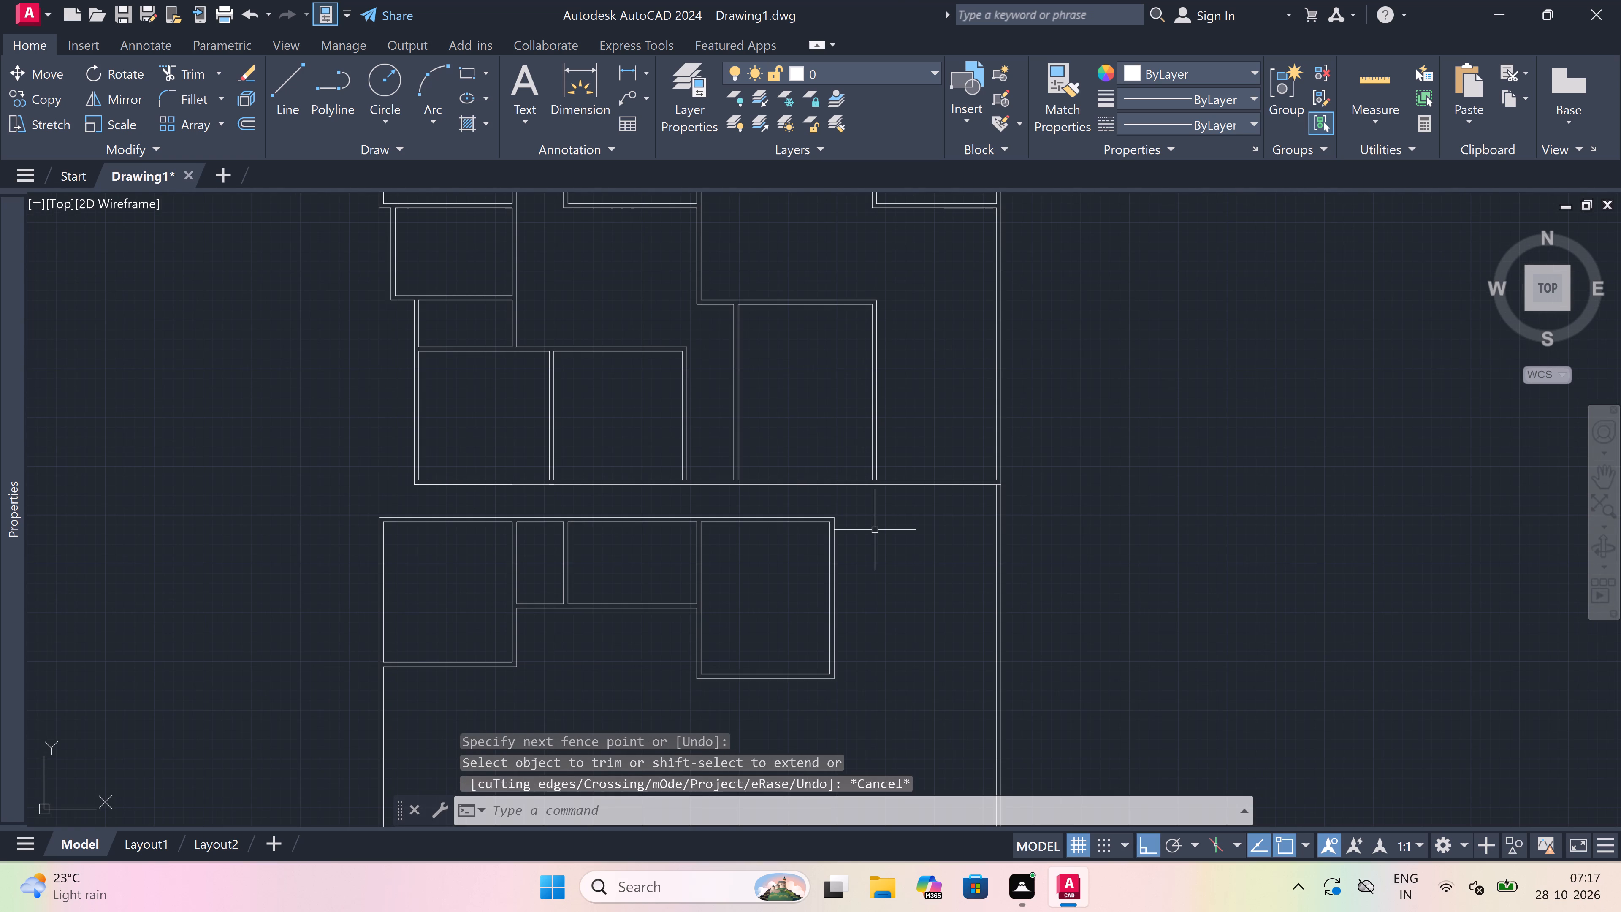
# Draw a 2'7" horizontal line rightward from the left boundary wall's outer line, along the bottom edge of the lower section's leftmost room.
pyautogui.write('l')
pyautogui.press('space')
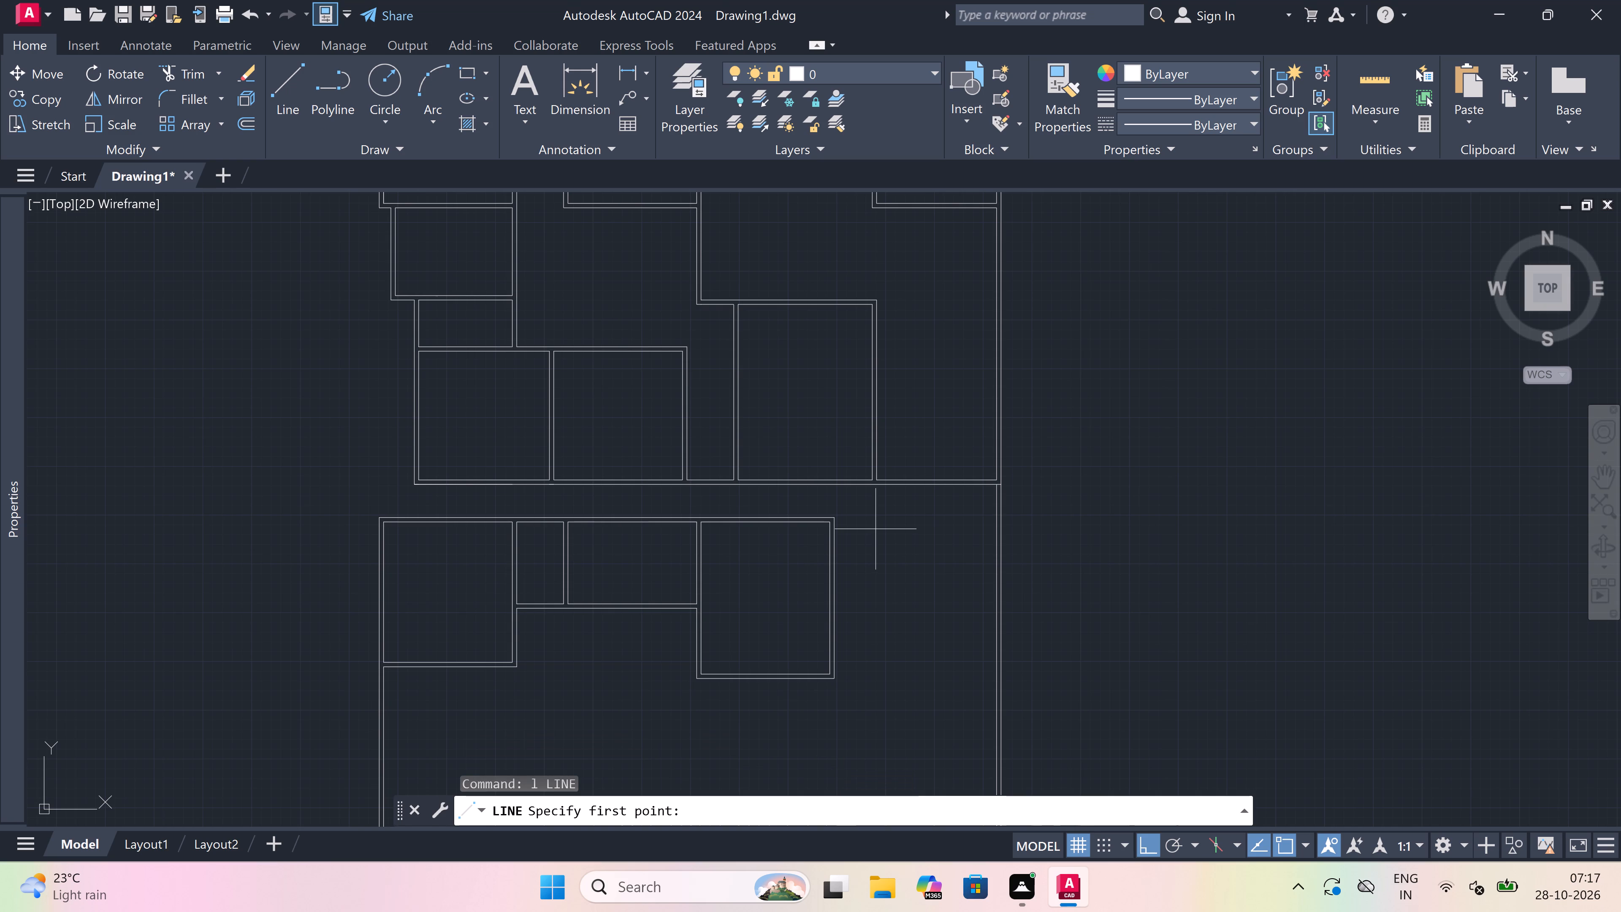
pyautogui.scroll(-2, 878, 479)
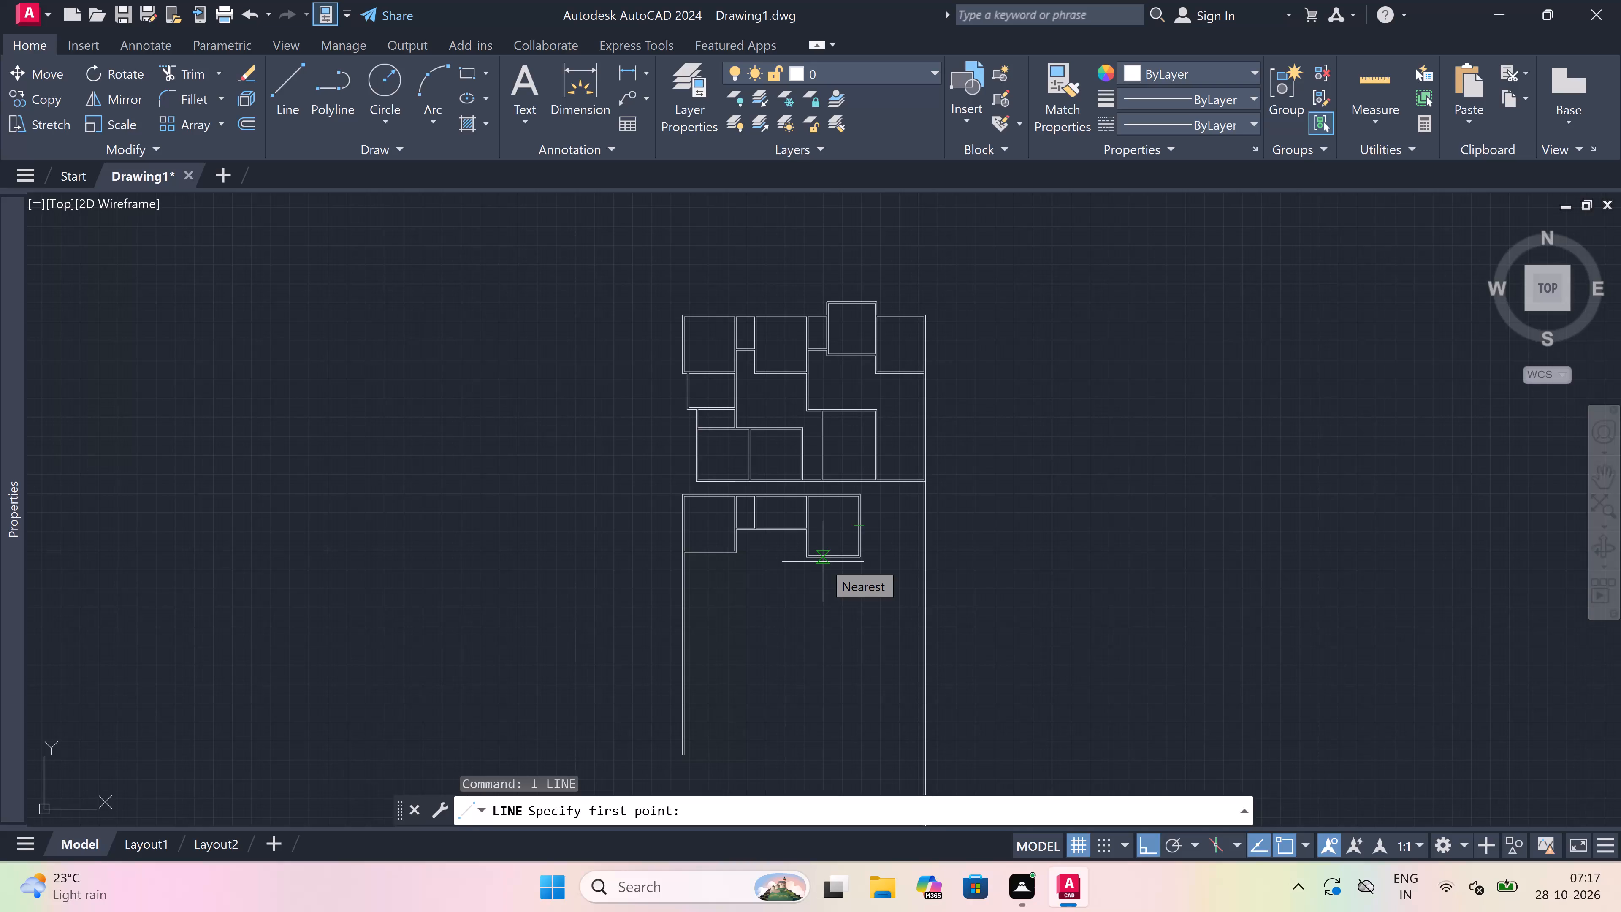
pyautogui.scroll(-2, 822, 562)
pyautogui.scroll(2, 764, 585)
pyautogui.scroll(2, 796, 485)
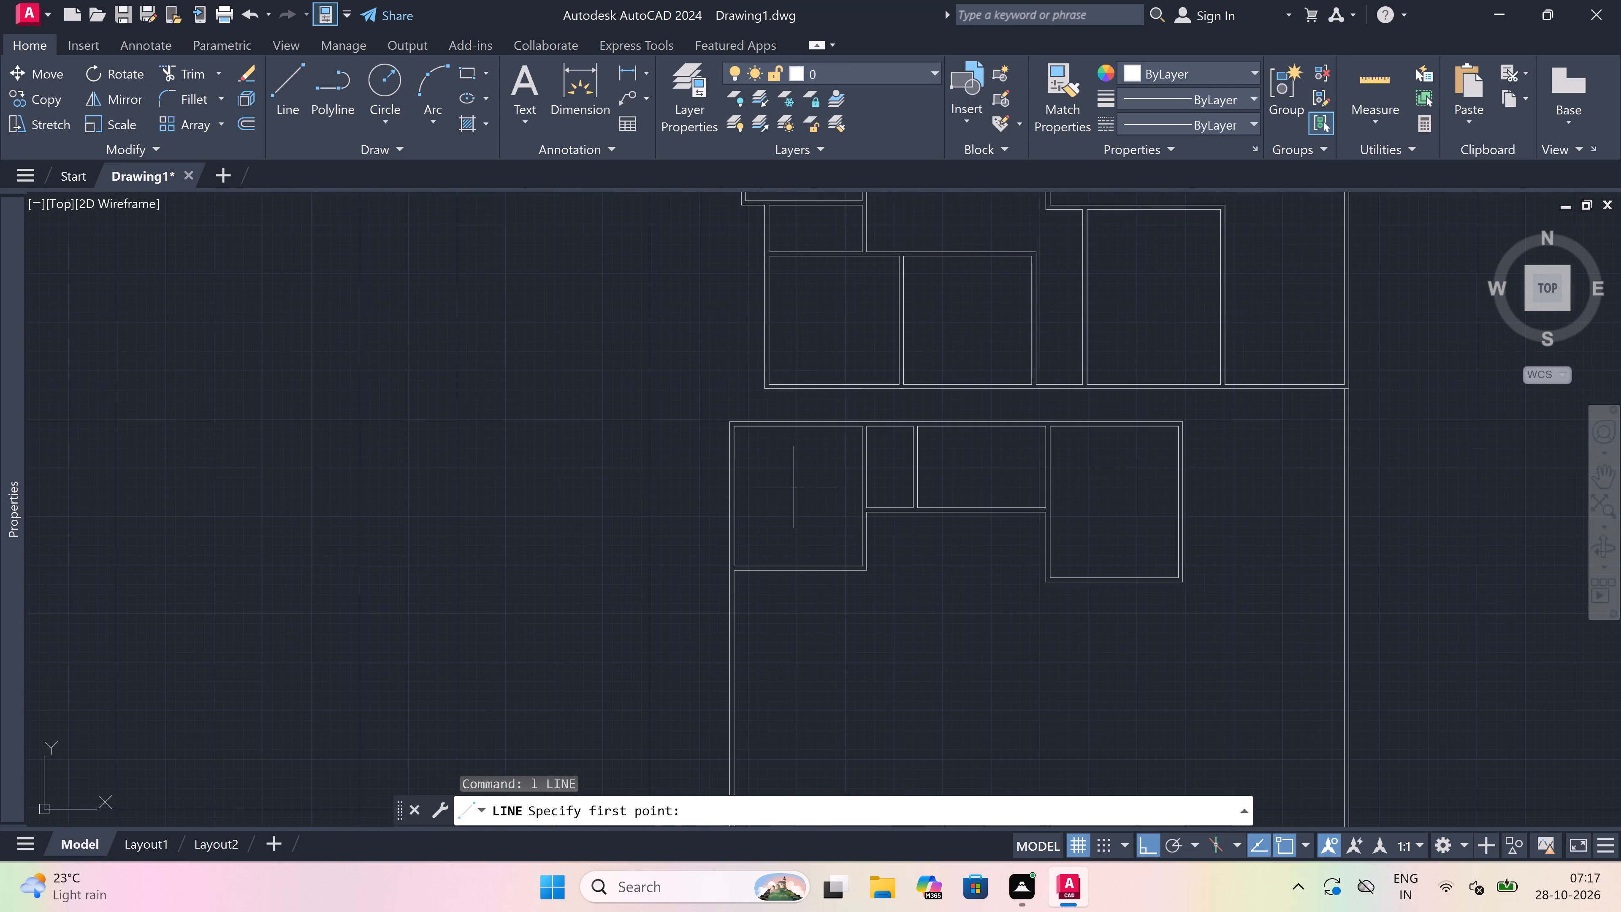
pyautogui.scroll(2, 761, 544)
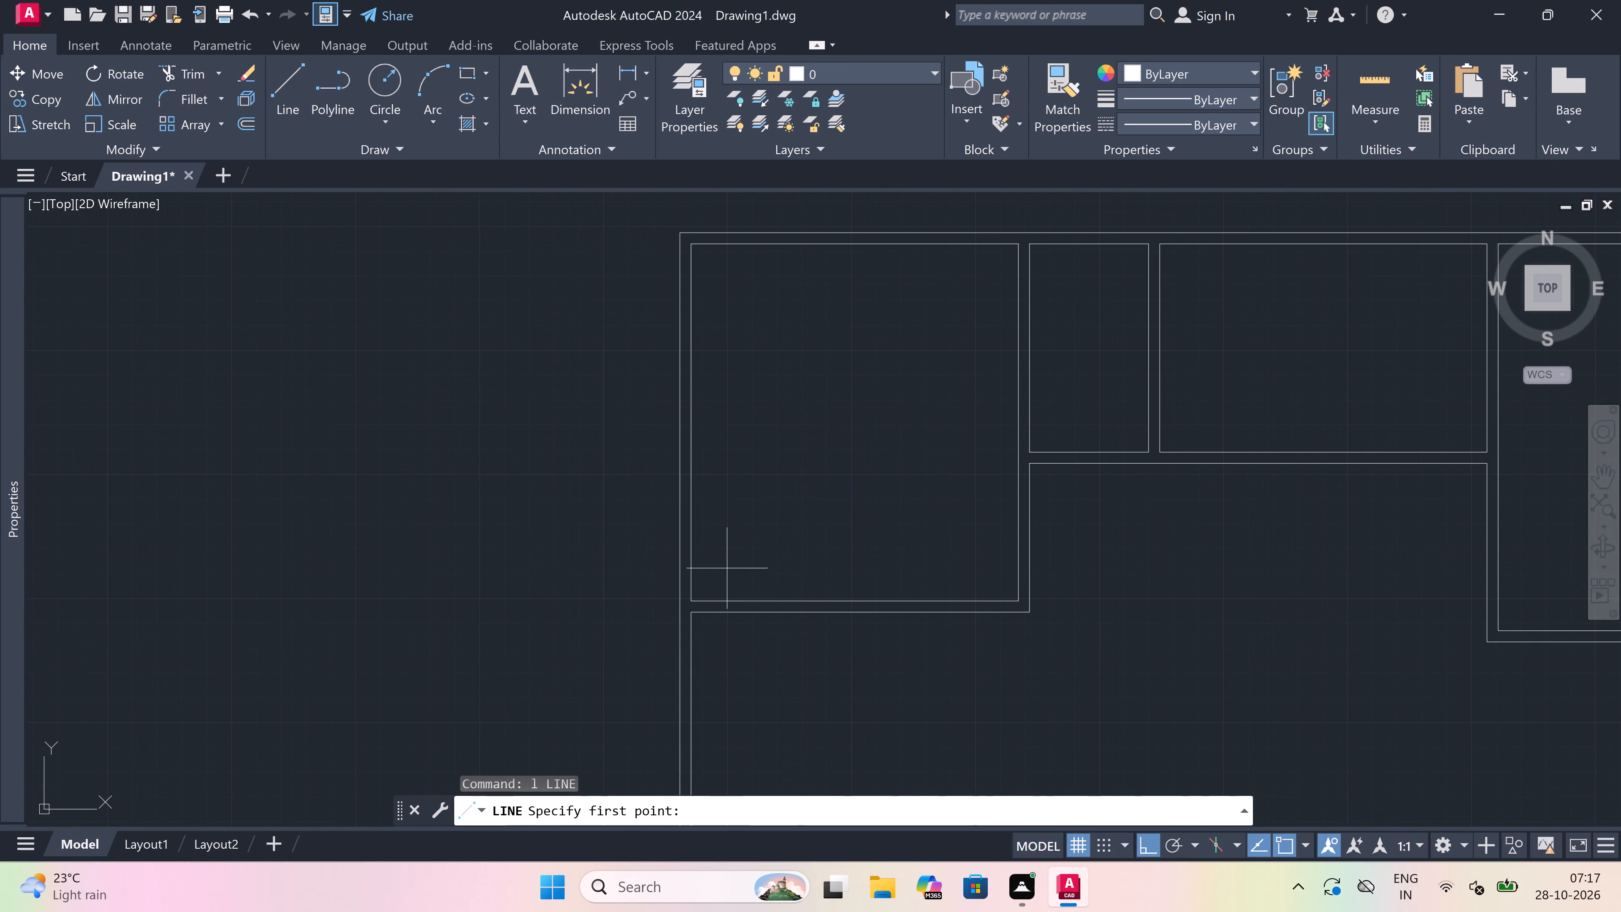
pyautogui.scroll(1, 689, 624)
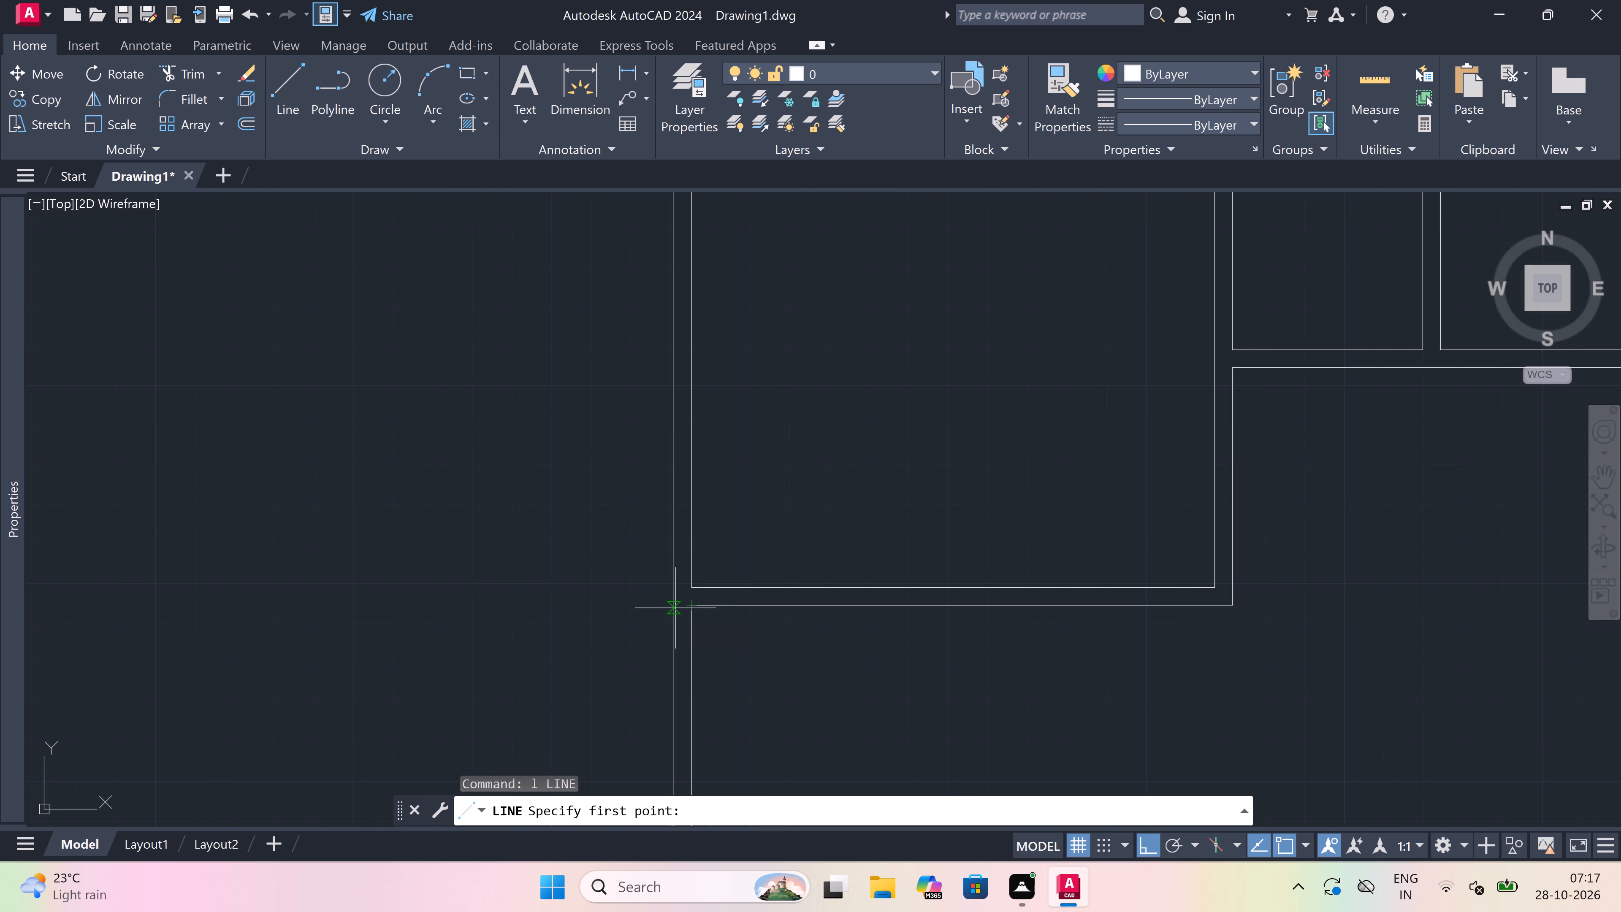
pyautogui.scroll(2, 675, 606)
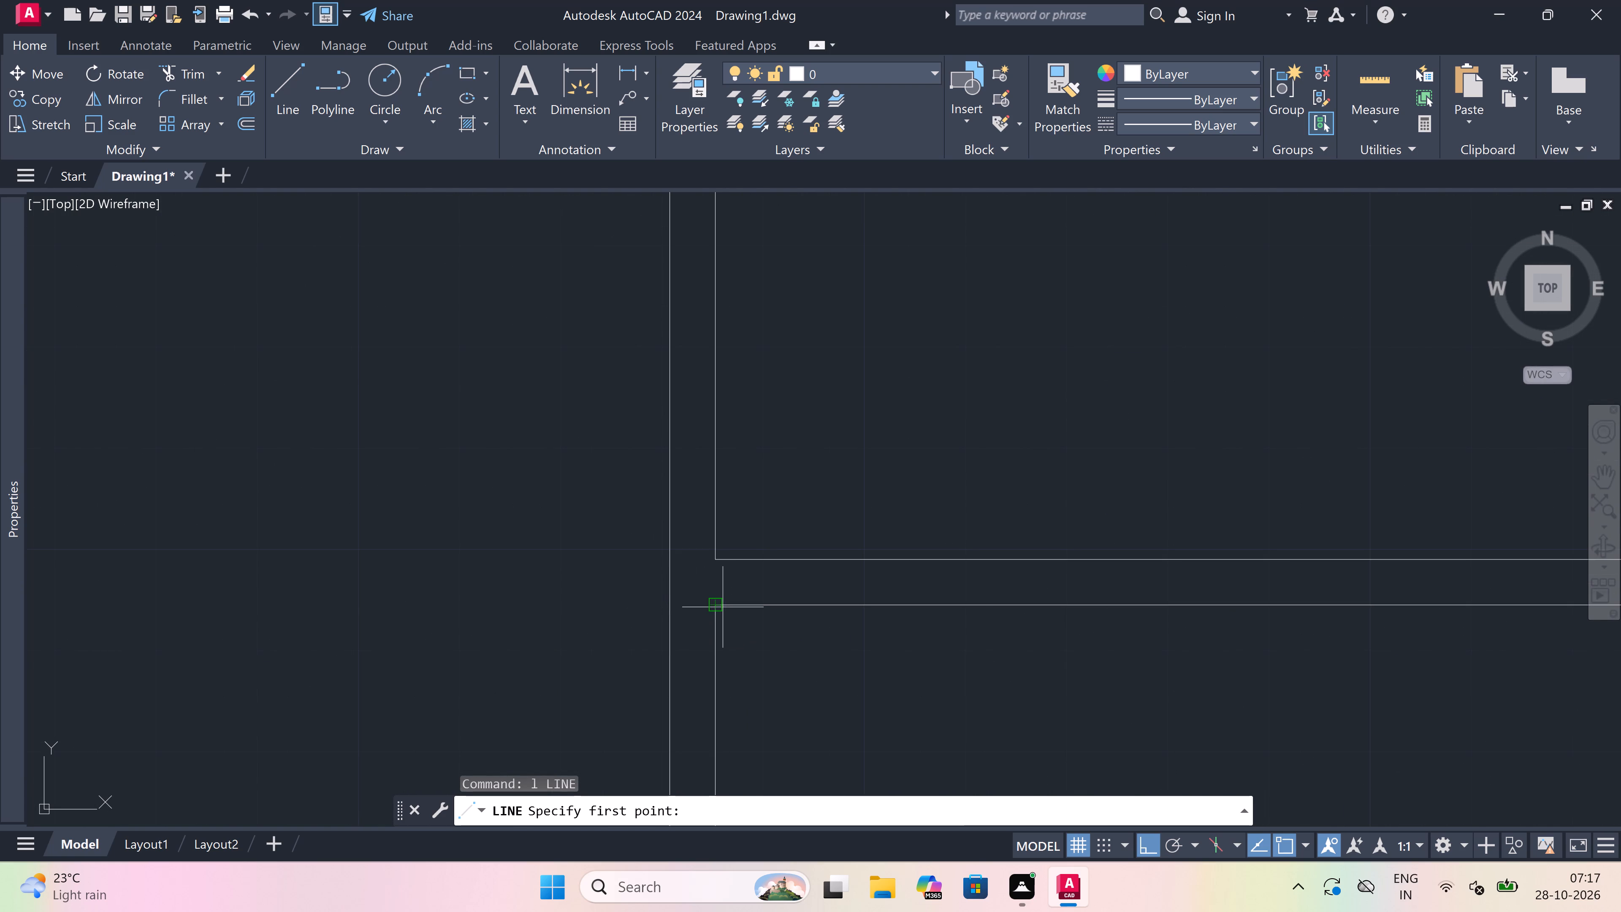
pyautogui.click(670, 605)
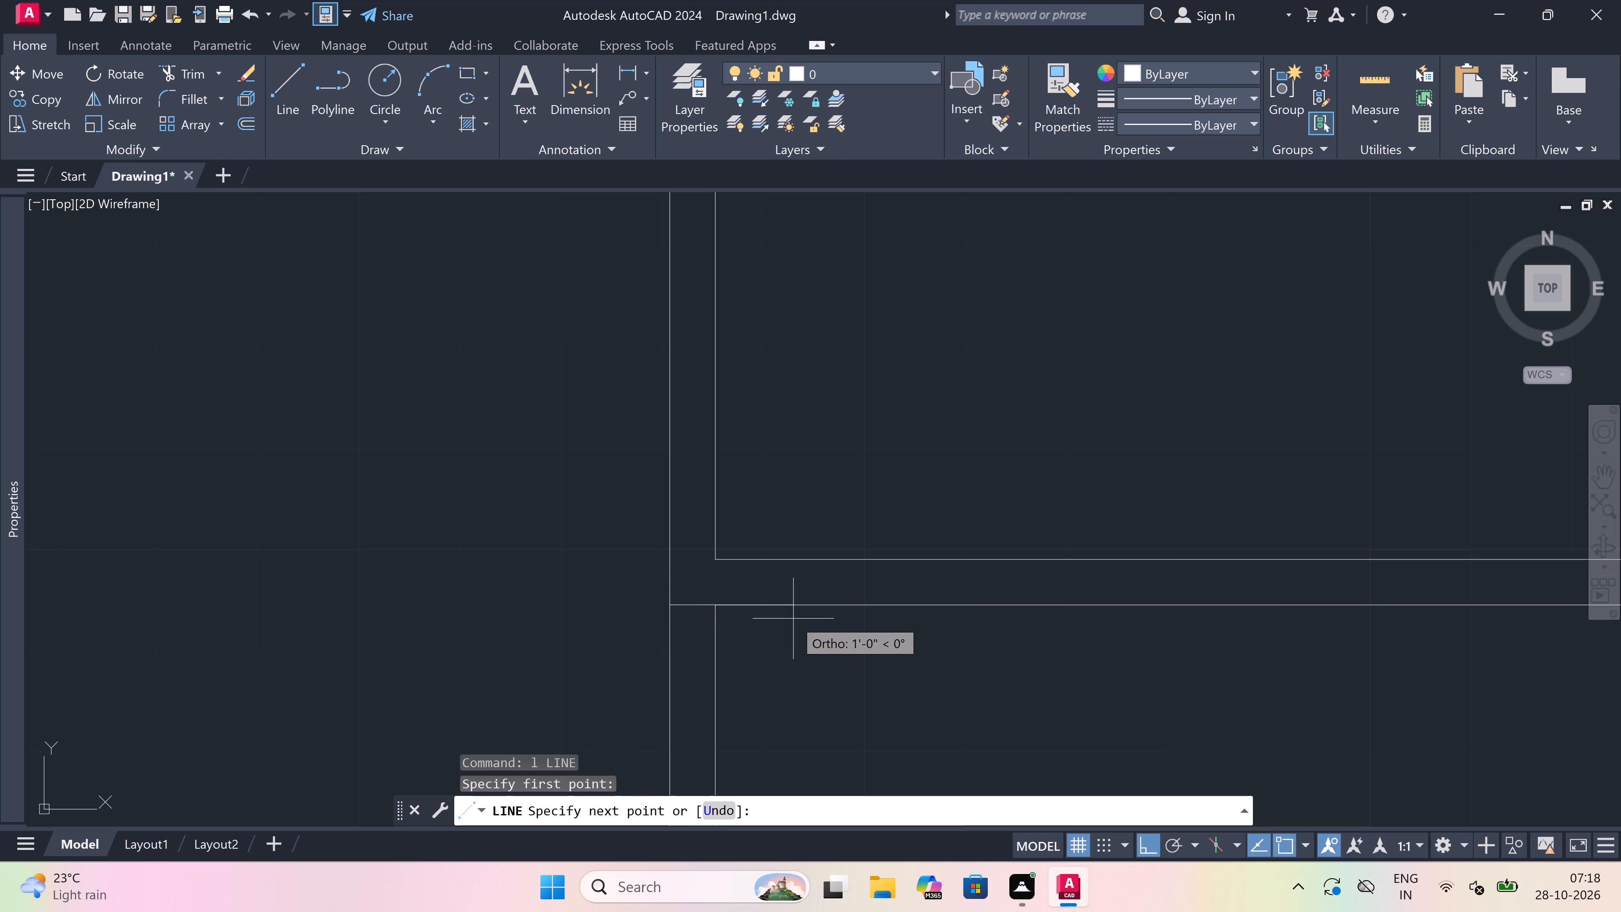
pyautogui.scroll(-2, 793, 619)
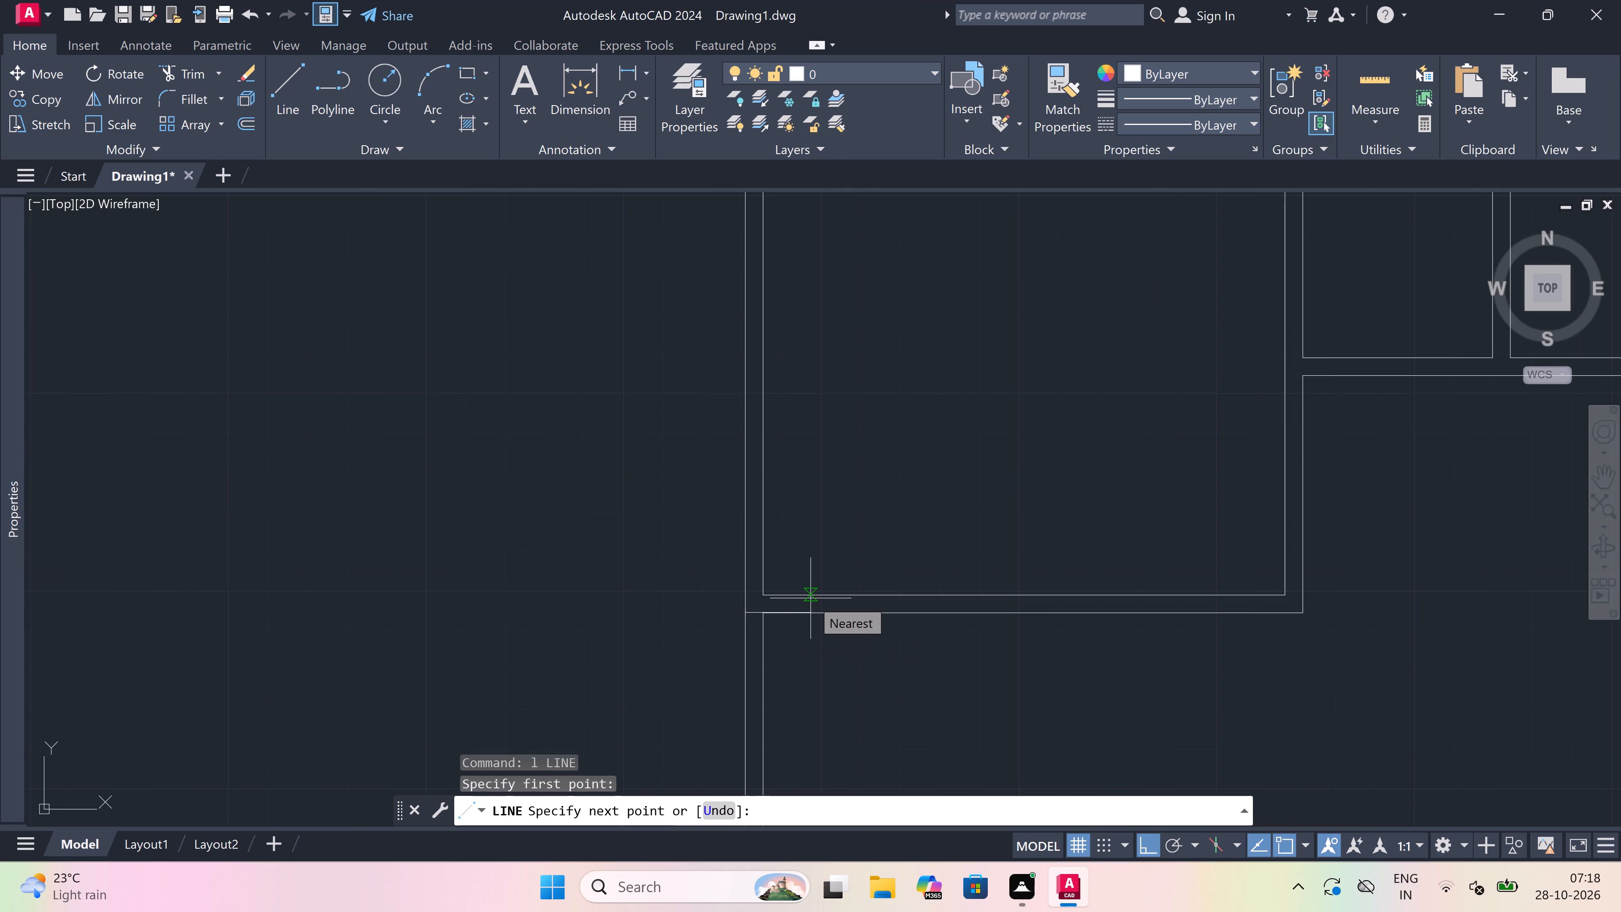
pyautogui.press('2')
pyautogui.press("'")
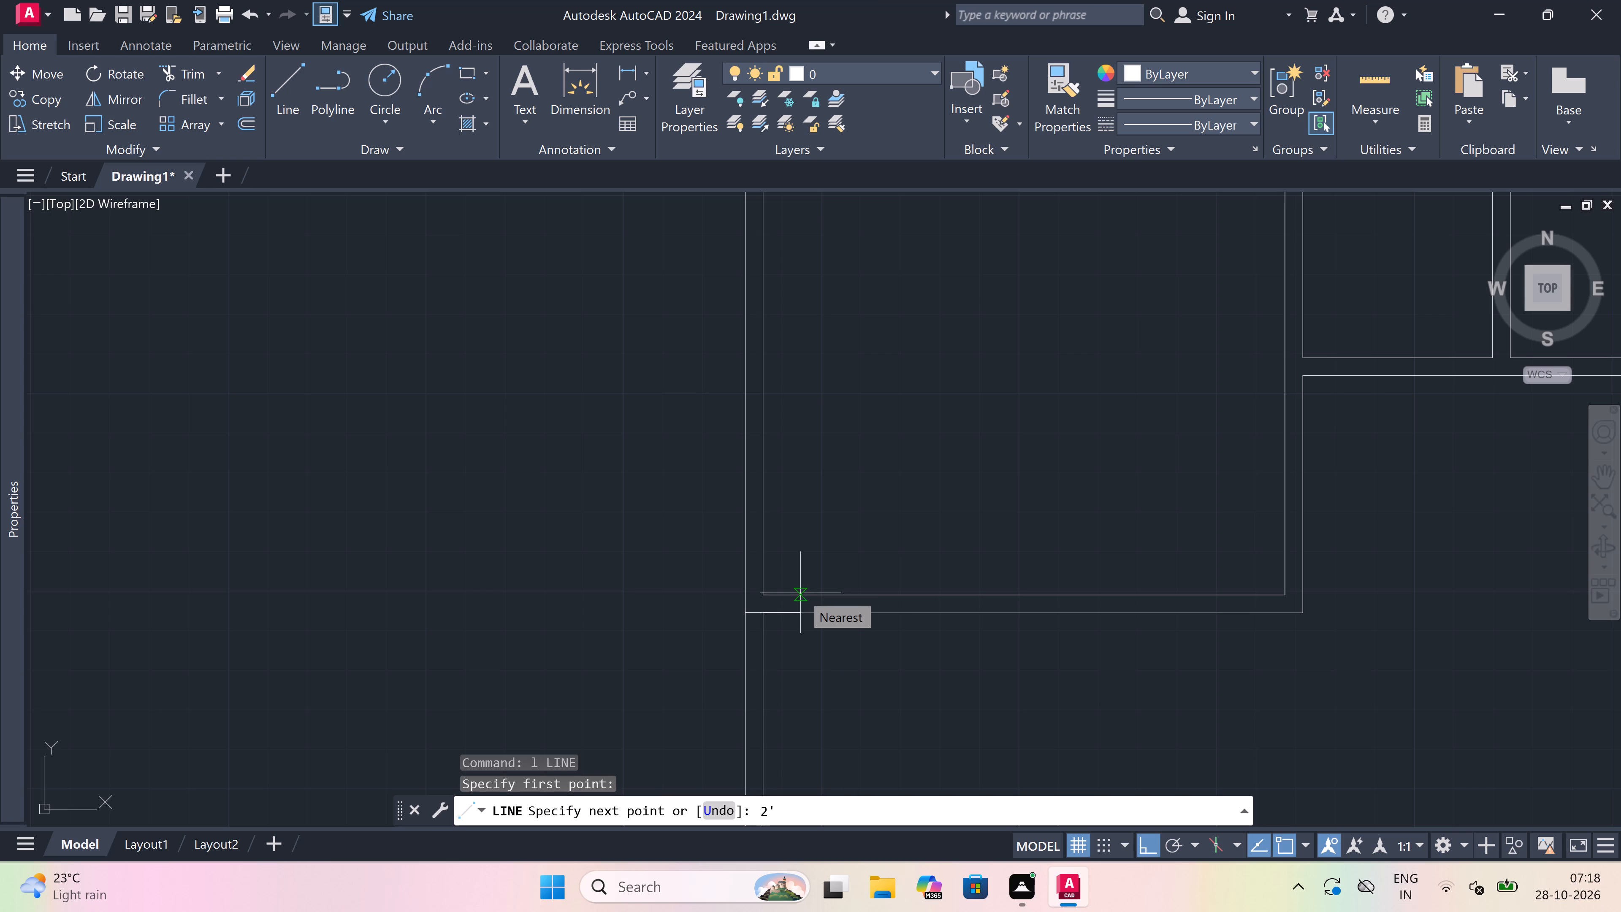
pyautogui.scroll(2, 812, 615)
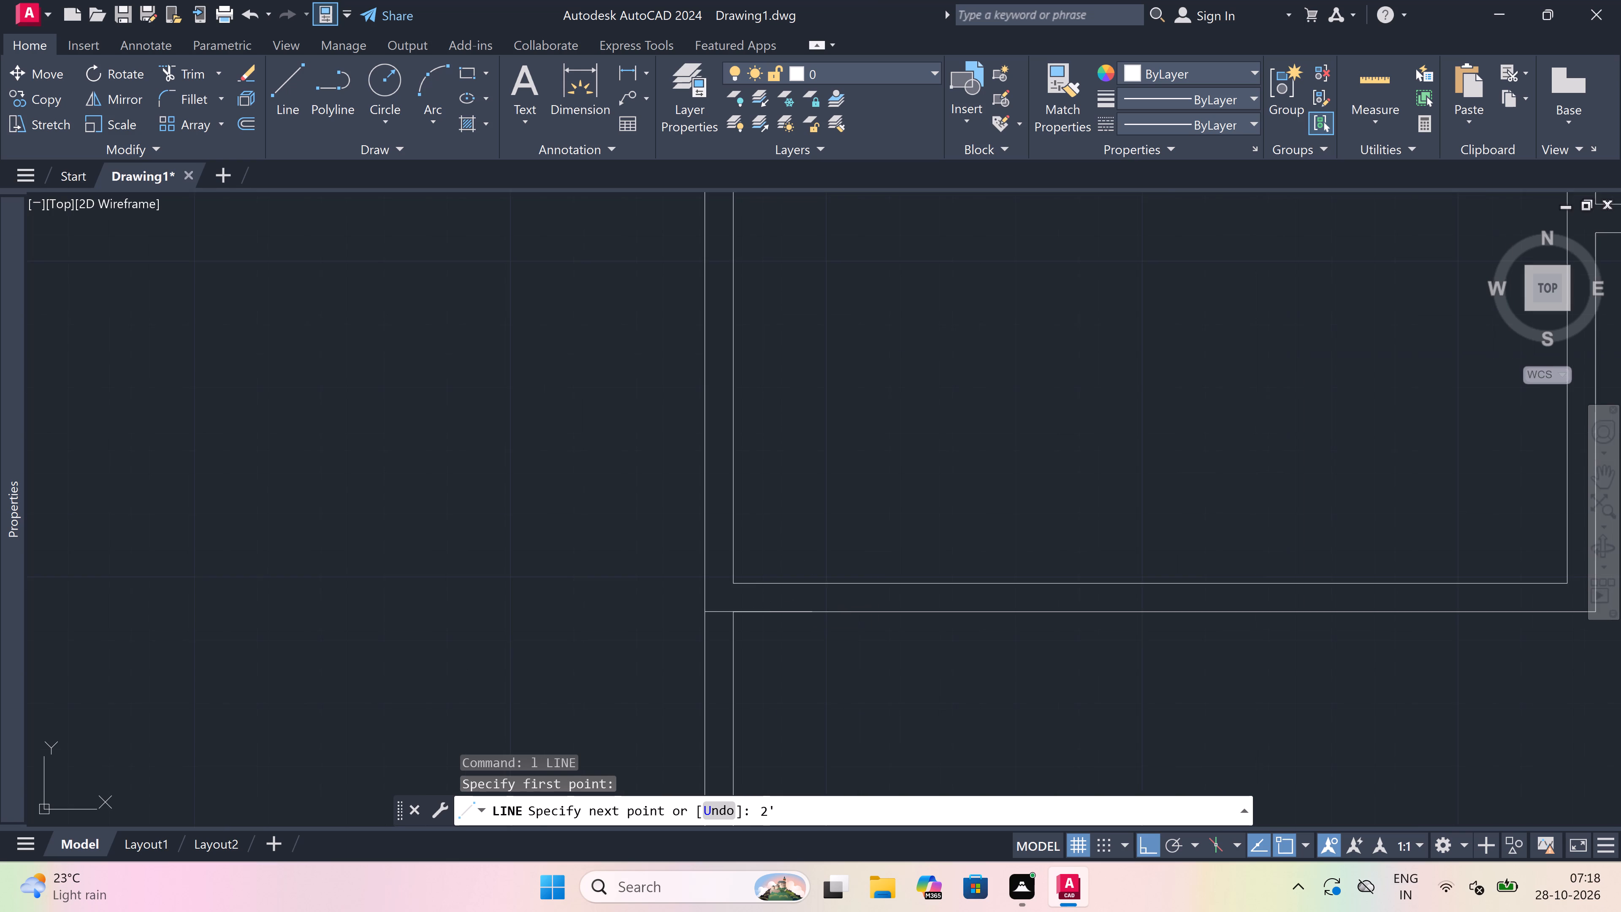
pyautogui.scroll(1, 812, 615)
pyautogui.write("7'")
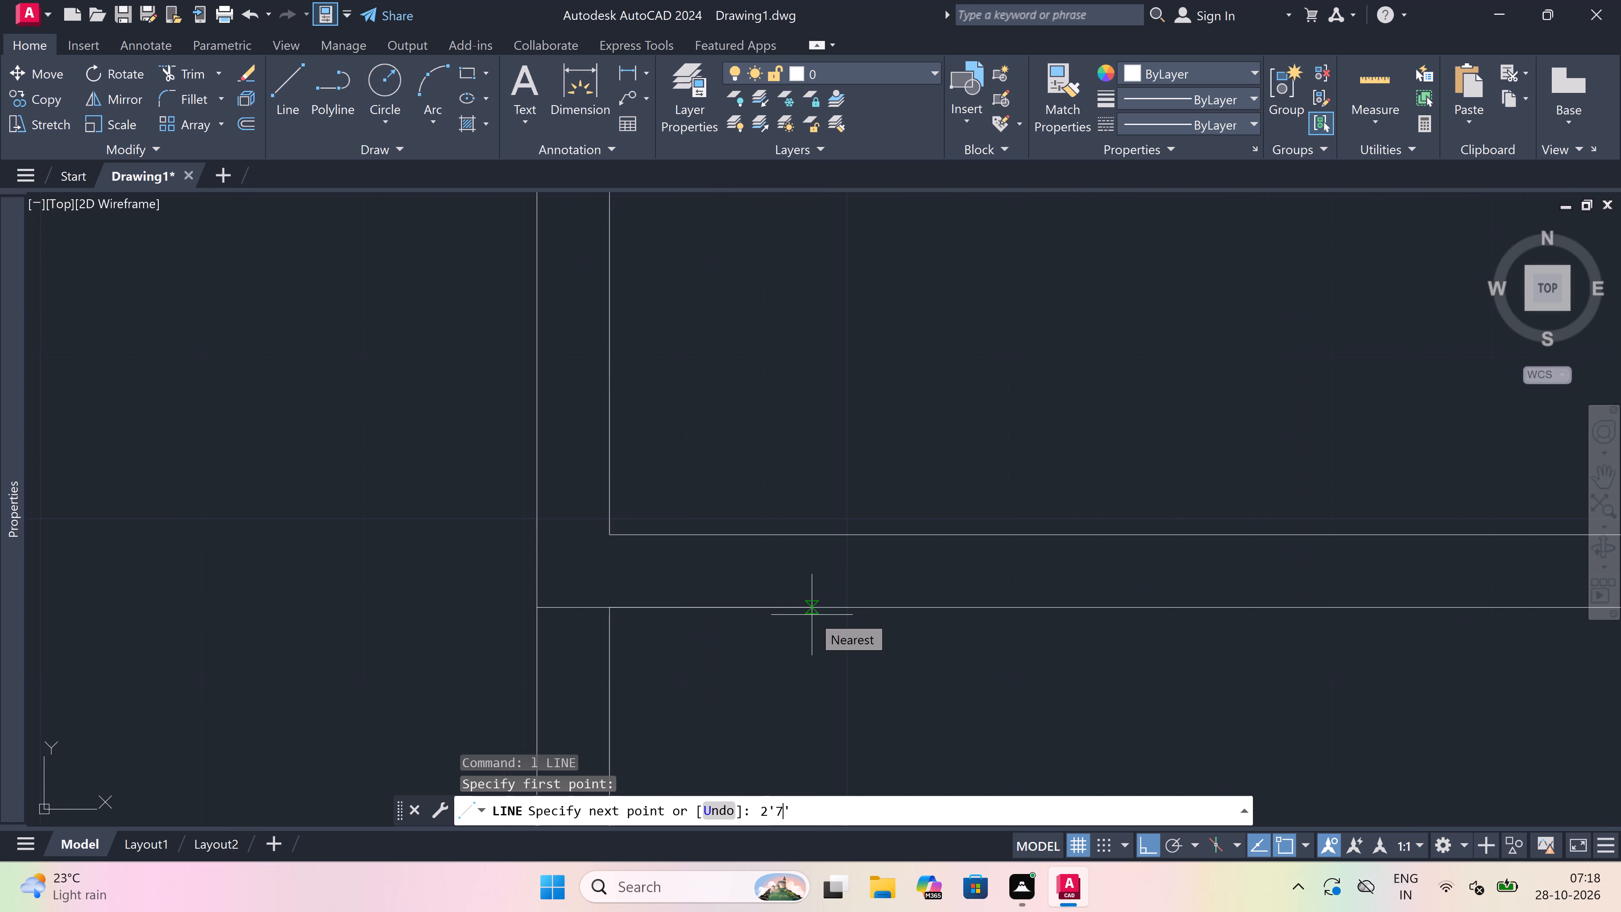
pyautogui.press('space')
pyautogui.scroll(-4, 724, 556)
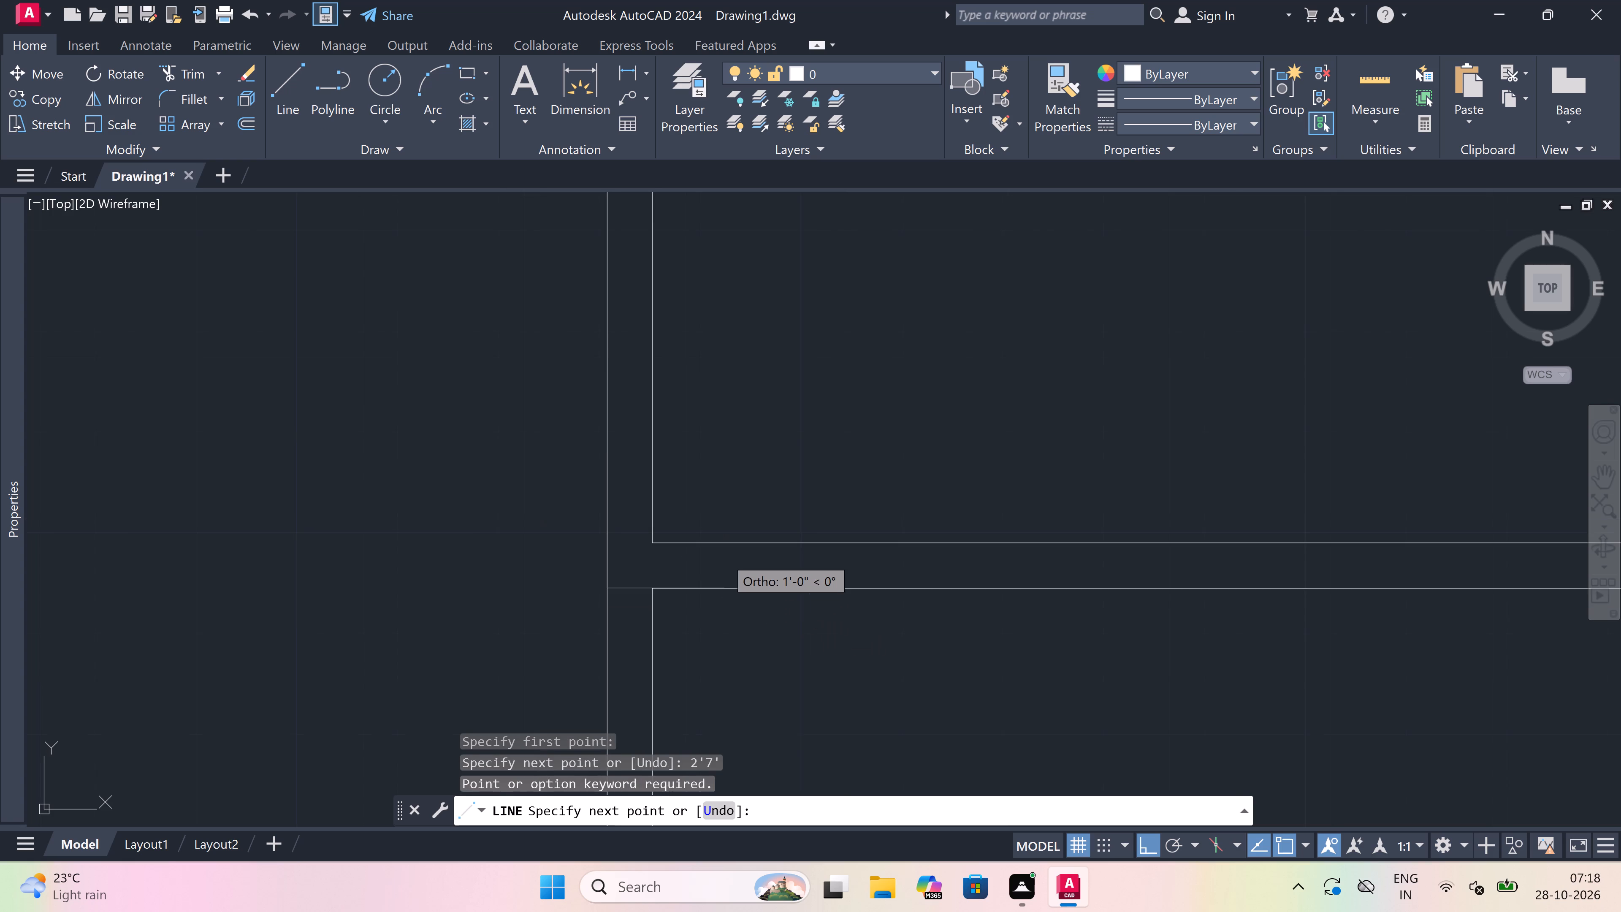
pyautogui.scroll(2, 859, 656)
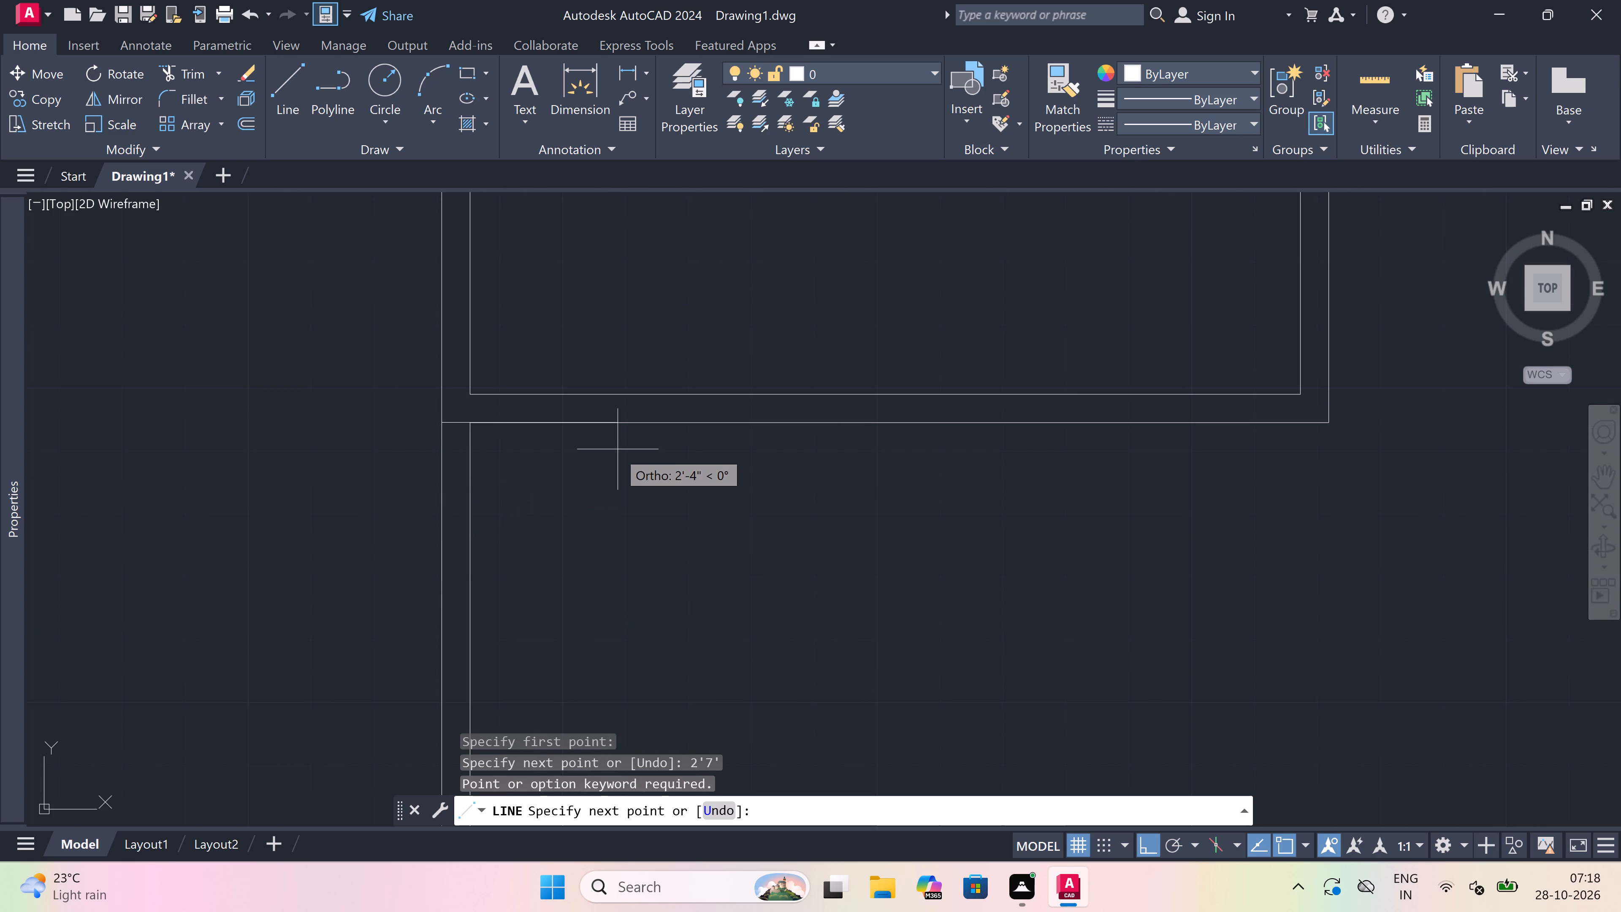
pyautogui.press('2')
pyautogui.press("'")
pyautogui.press('7')
pyautogui.write('"')
pyautogui.press('space')
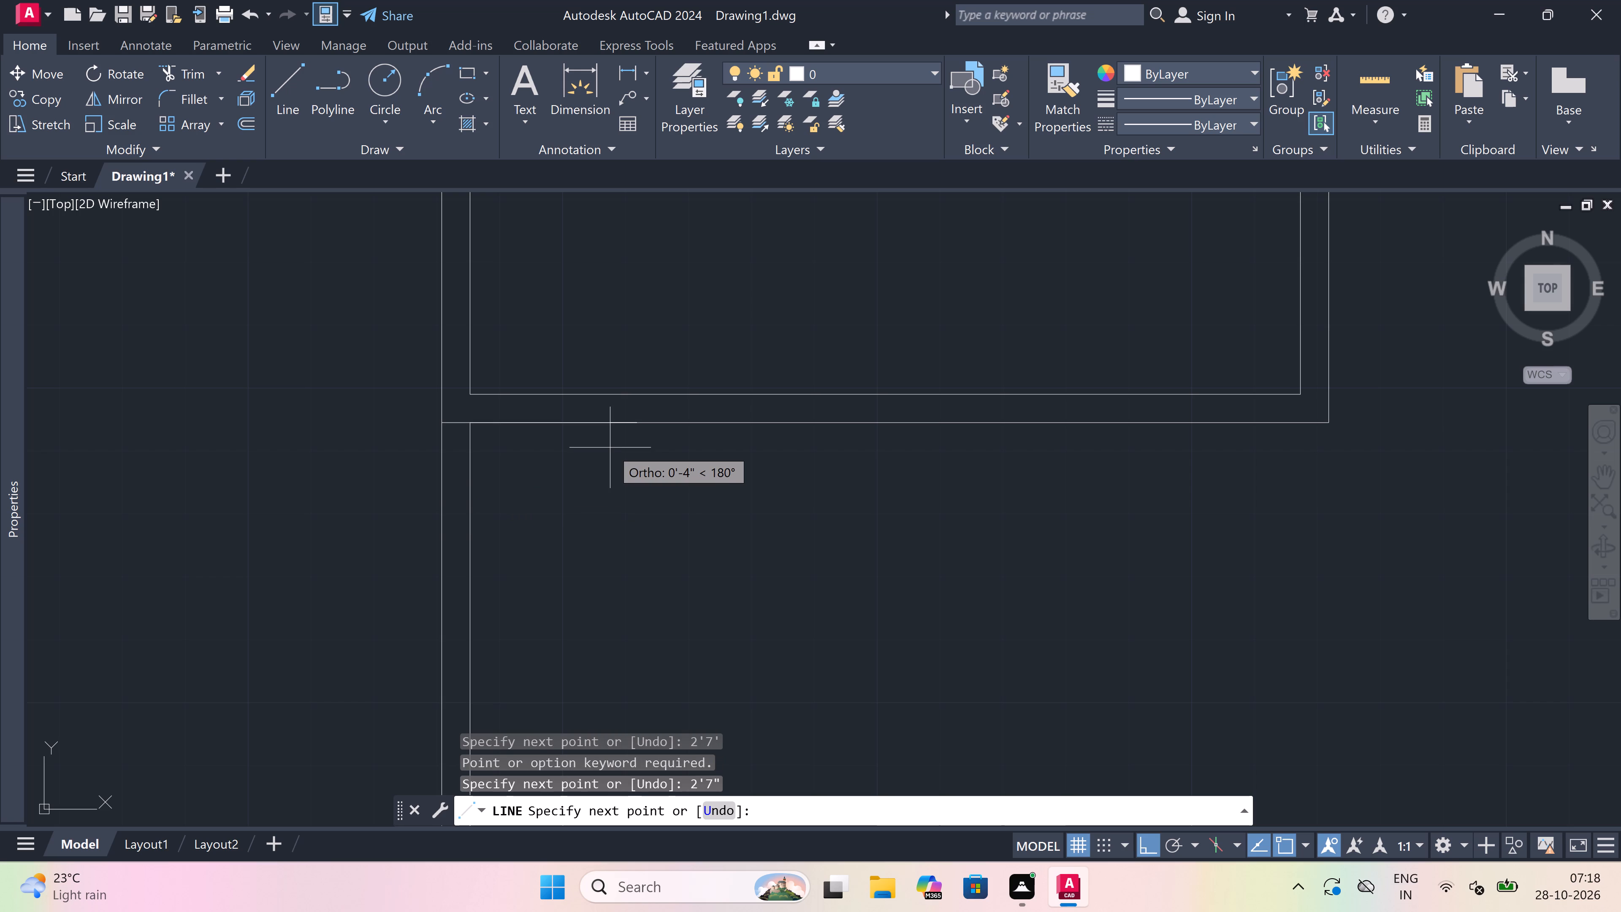
# Continue the line 11'5" straight down from the end of the 2'7" segment.
pyautogui.scroll(-4, 609, 448)
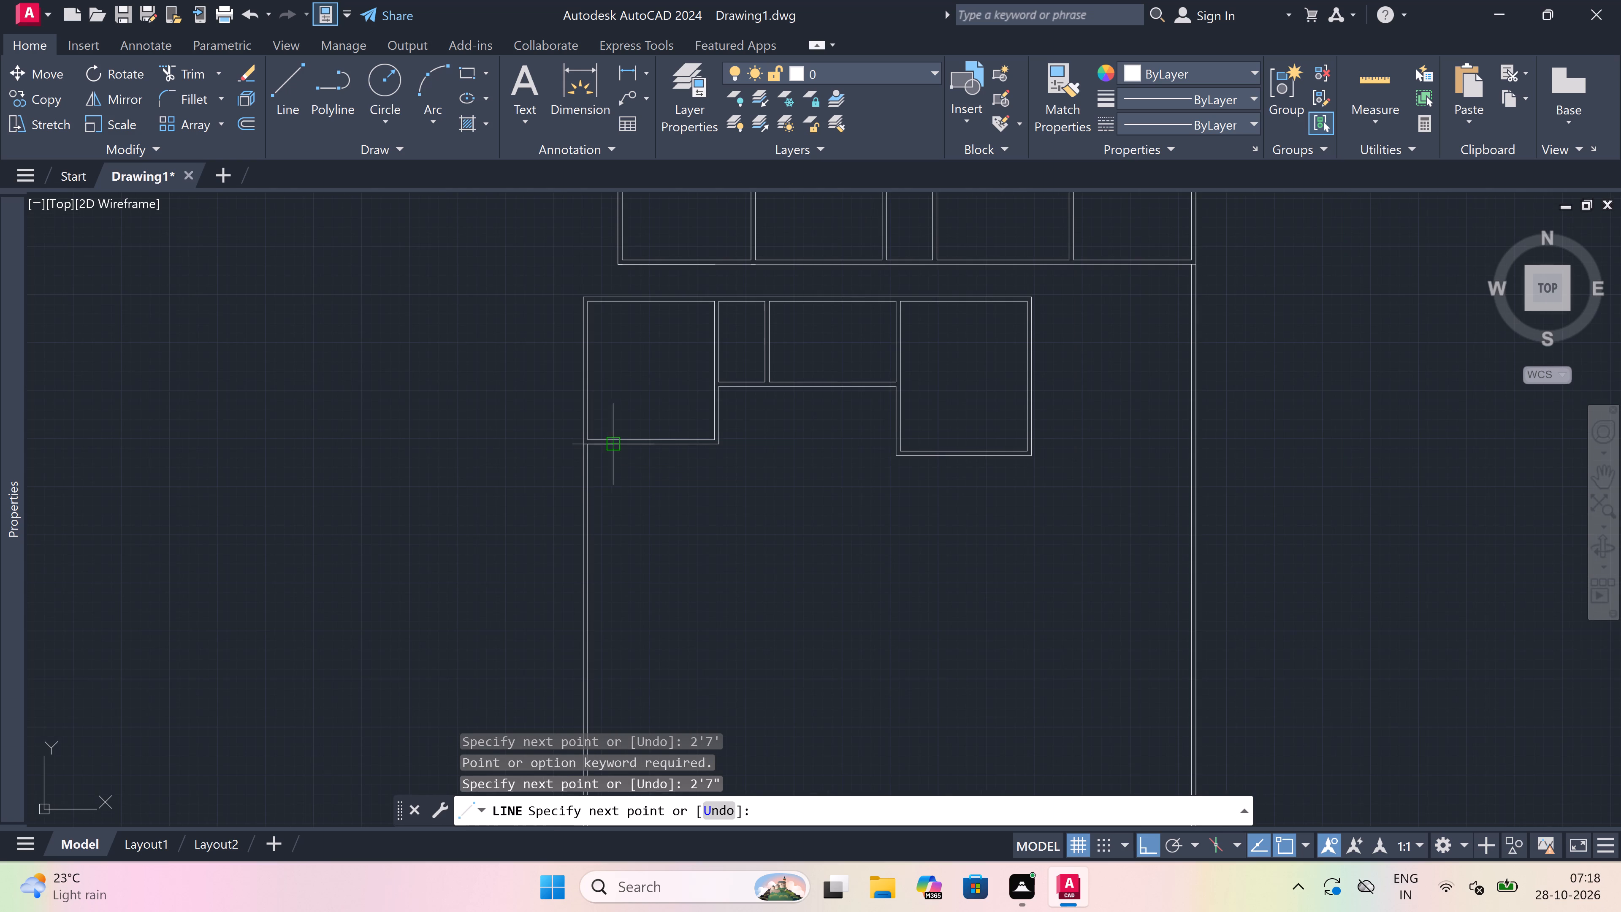
pyautogui.scroll(3, 605, 498)
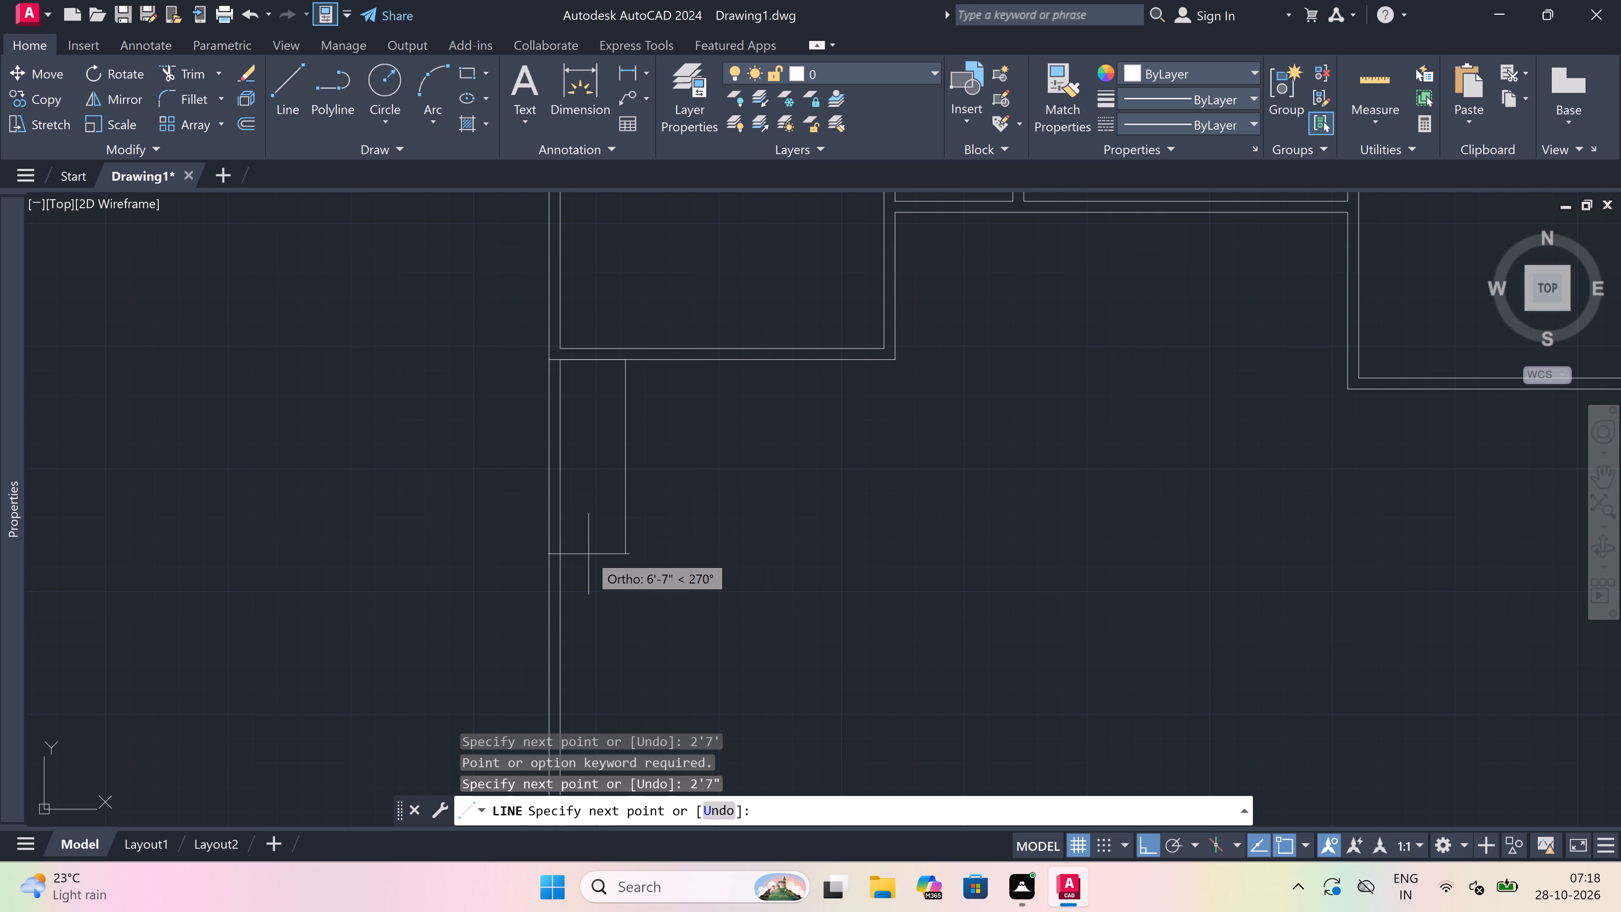
pyautogui.write('11')
pyautogui.press("'")
pyautogui.press('5')
pyautogui.write('"')
pyautogui.press('space')
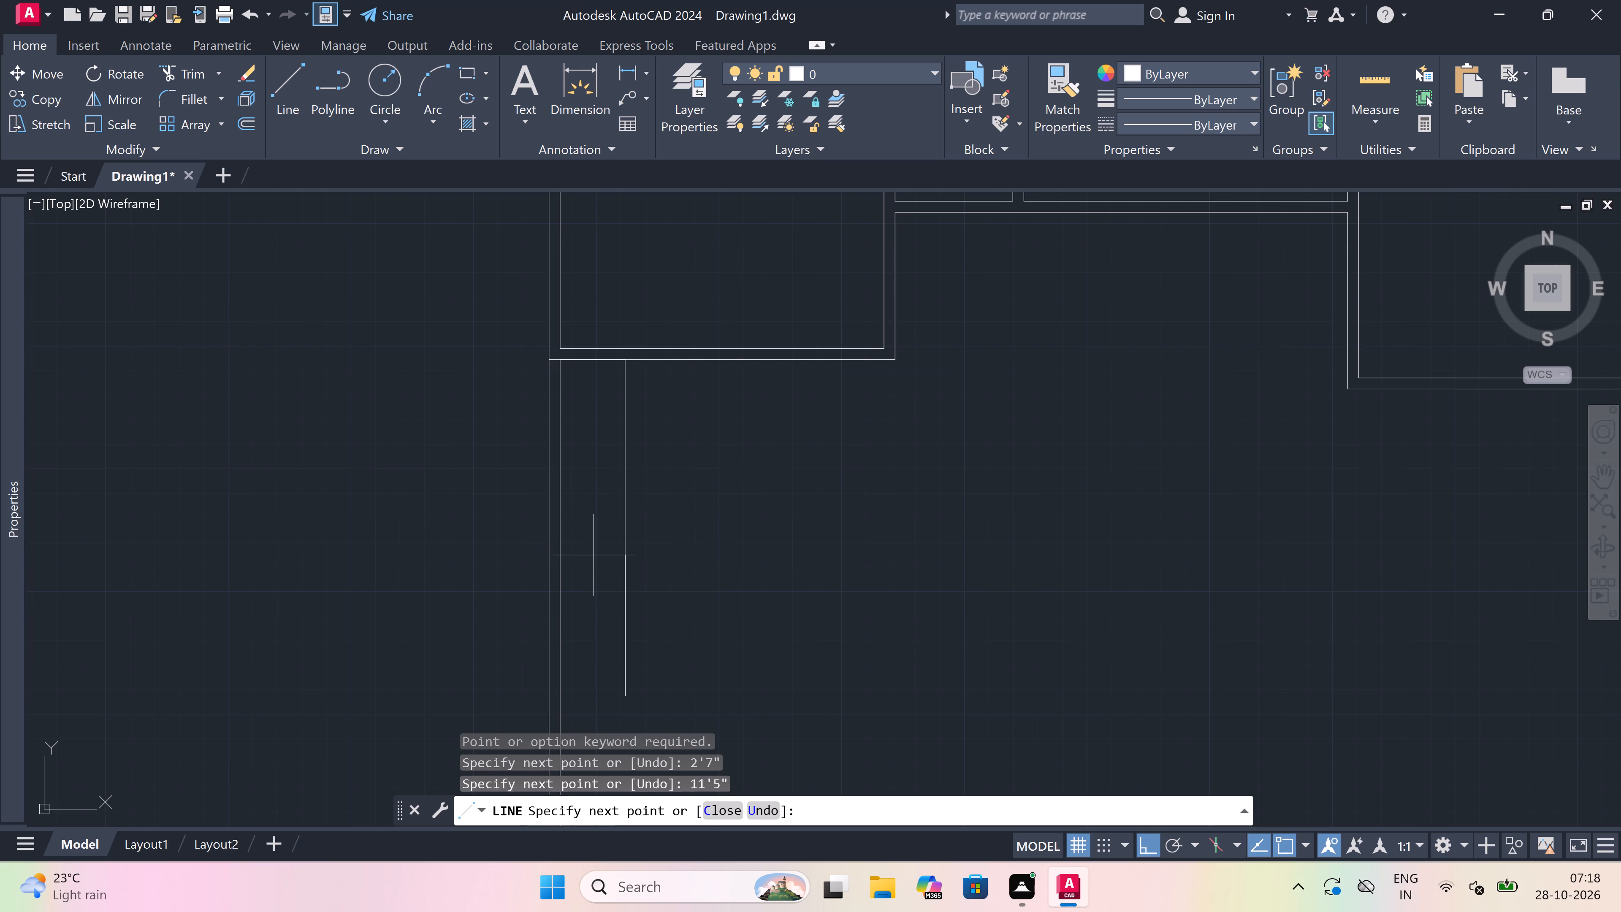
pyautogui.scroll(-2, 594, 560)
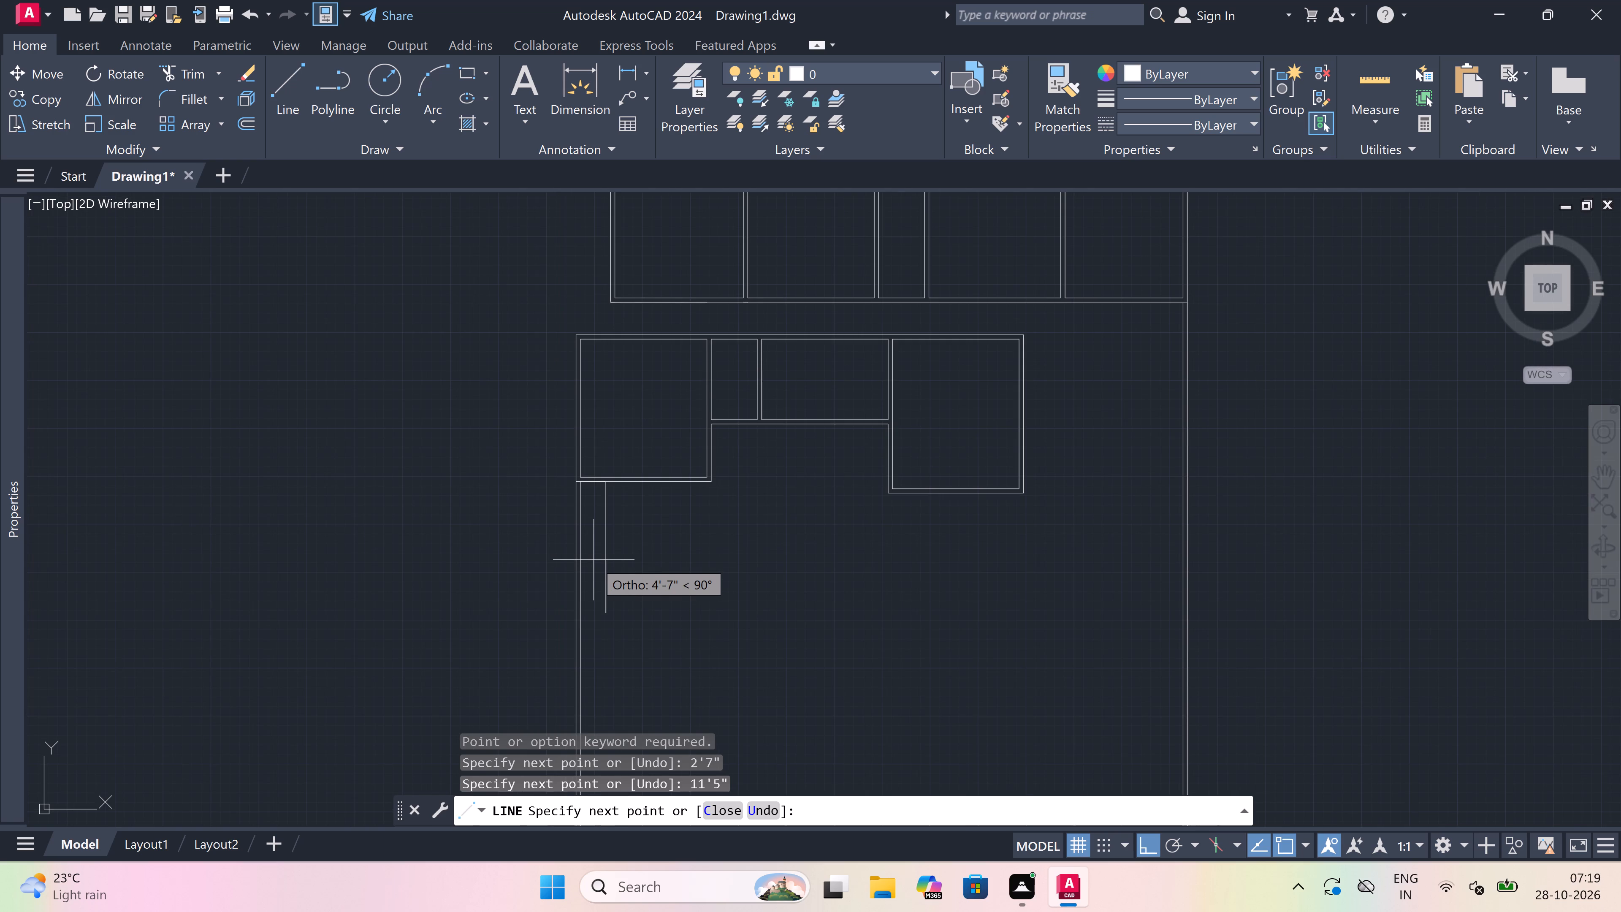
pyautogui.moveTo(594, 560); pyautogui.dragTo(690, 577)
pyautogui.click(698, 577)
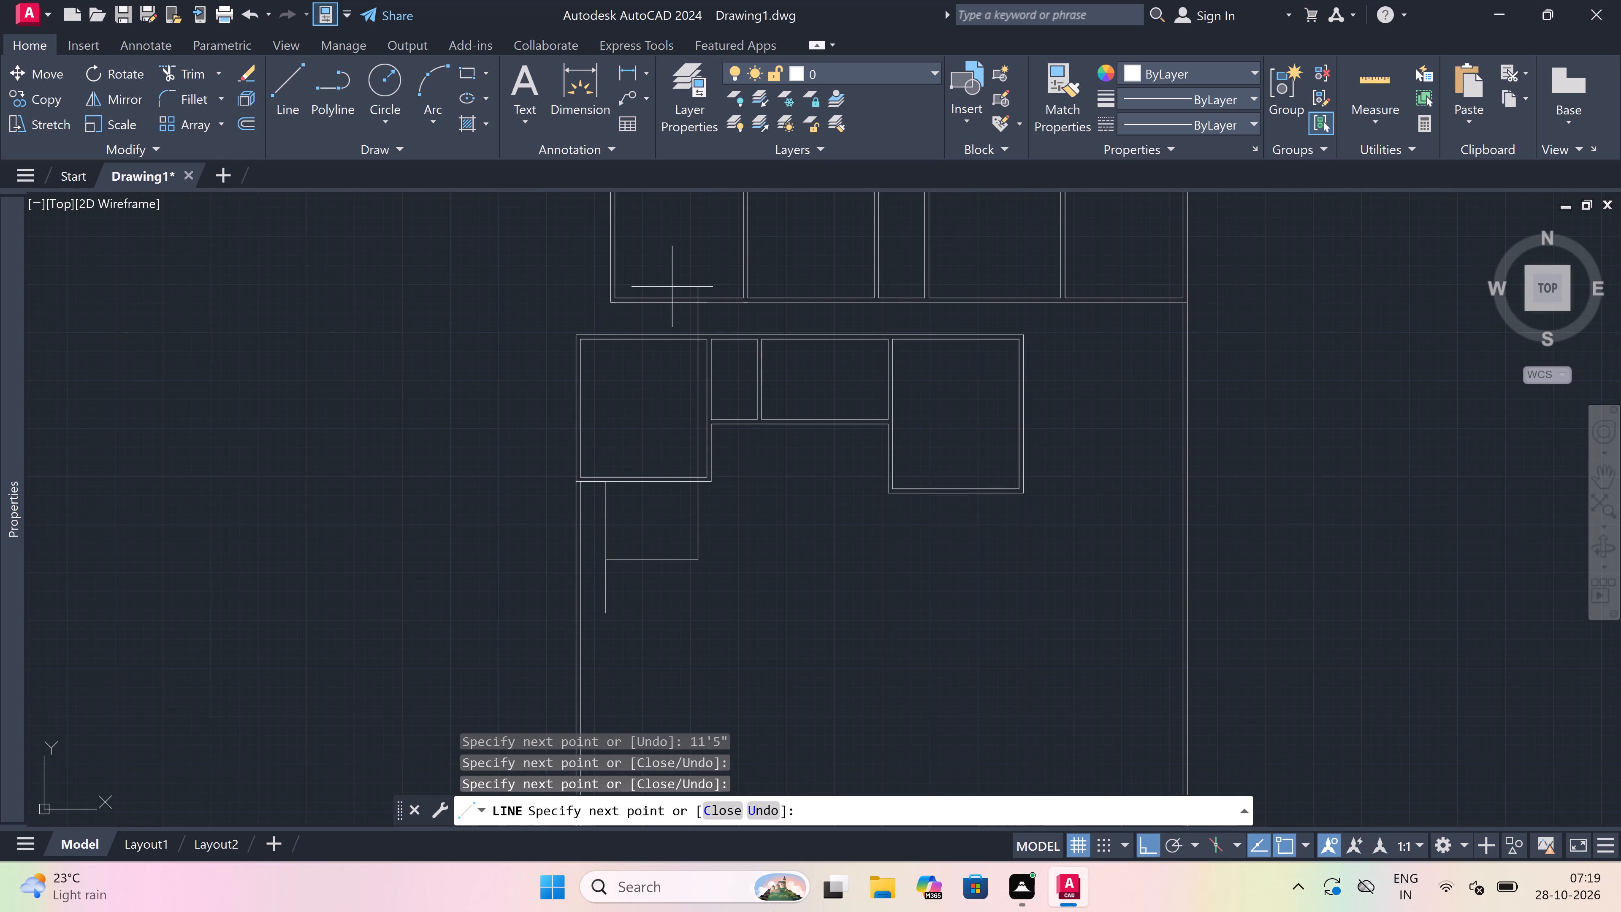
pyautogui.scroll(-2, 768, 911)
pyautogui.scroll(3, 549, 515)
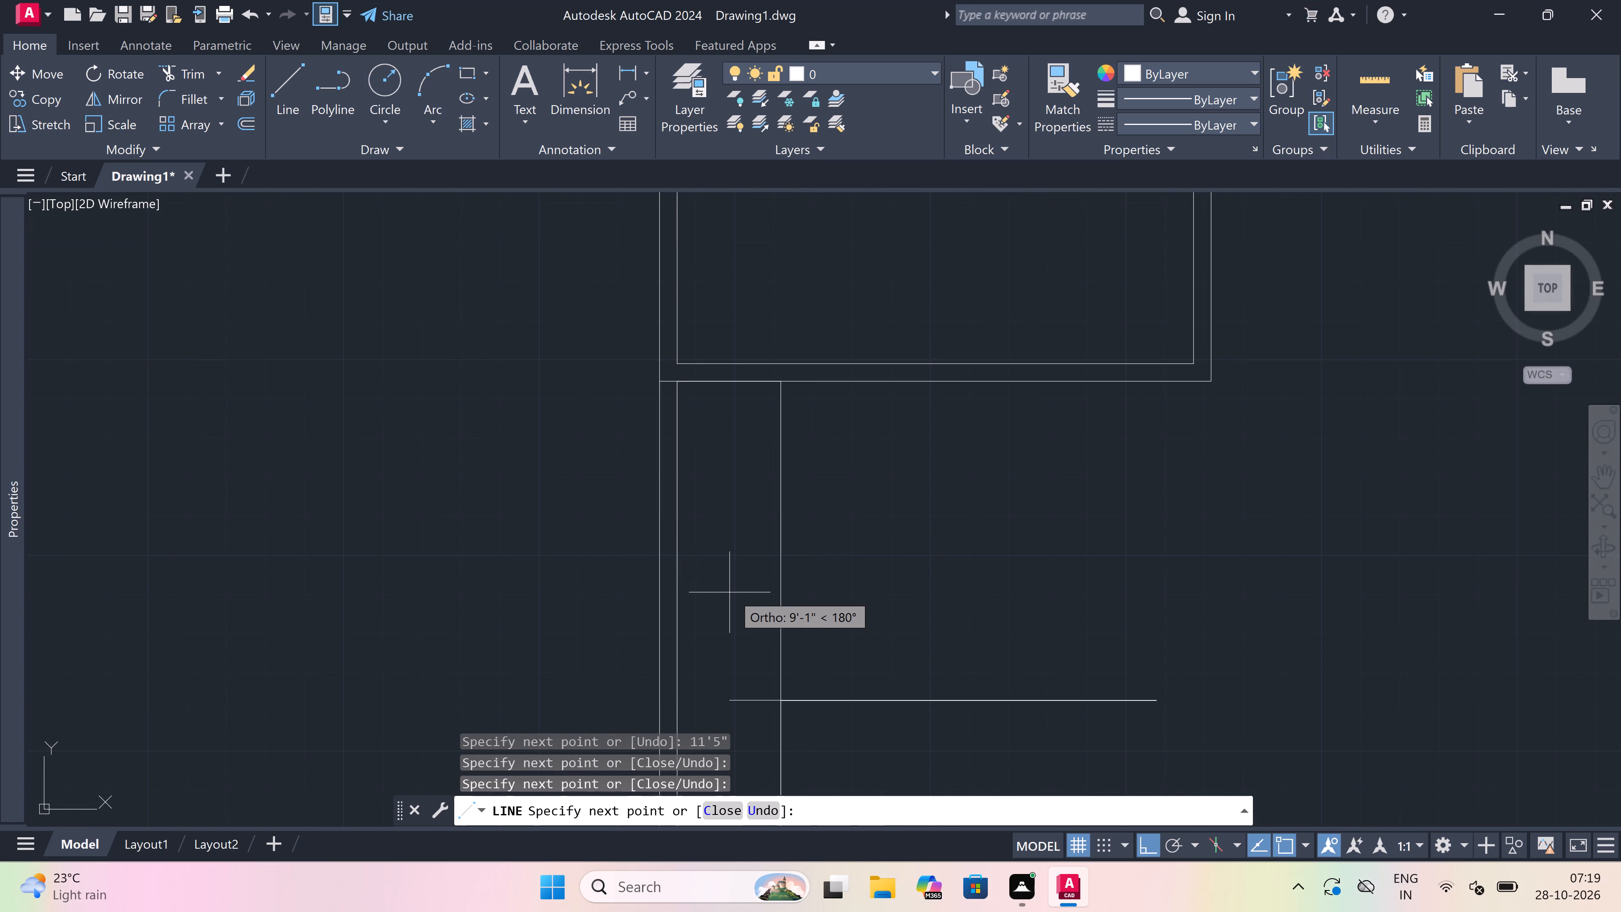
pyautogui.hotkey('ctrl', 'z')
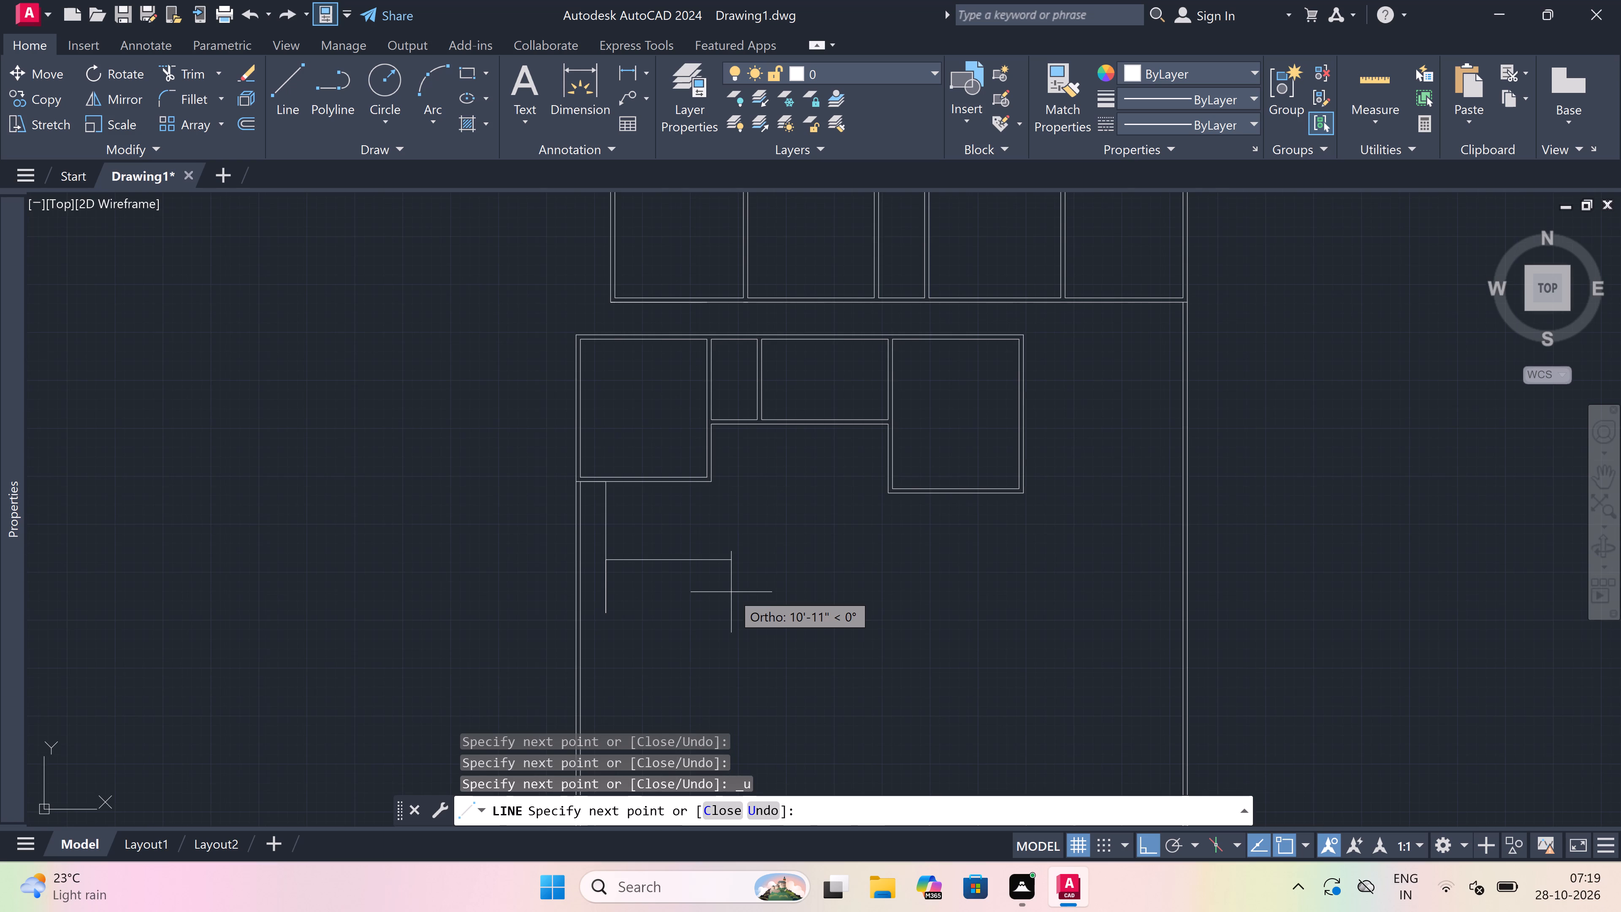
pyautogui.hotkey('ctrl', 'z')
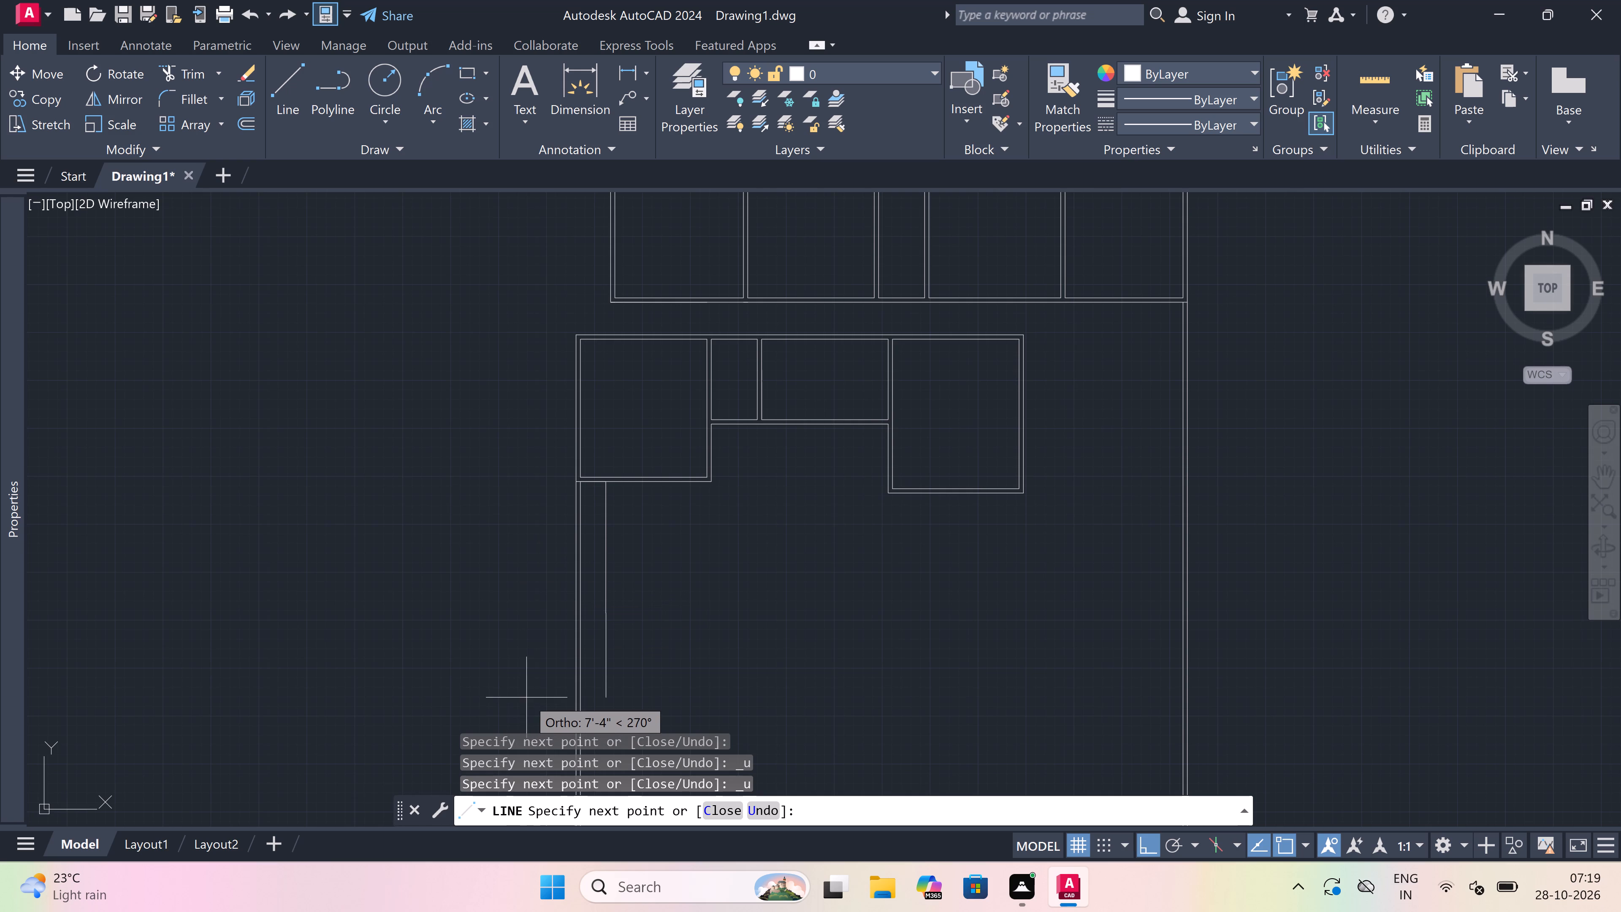
# Close the narrow strip with a horizontal line from the 11'5" line's lower end to the left boundary wall's outer line.
pyautogui.scroll(2, 579, 606)
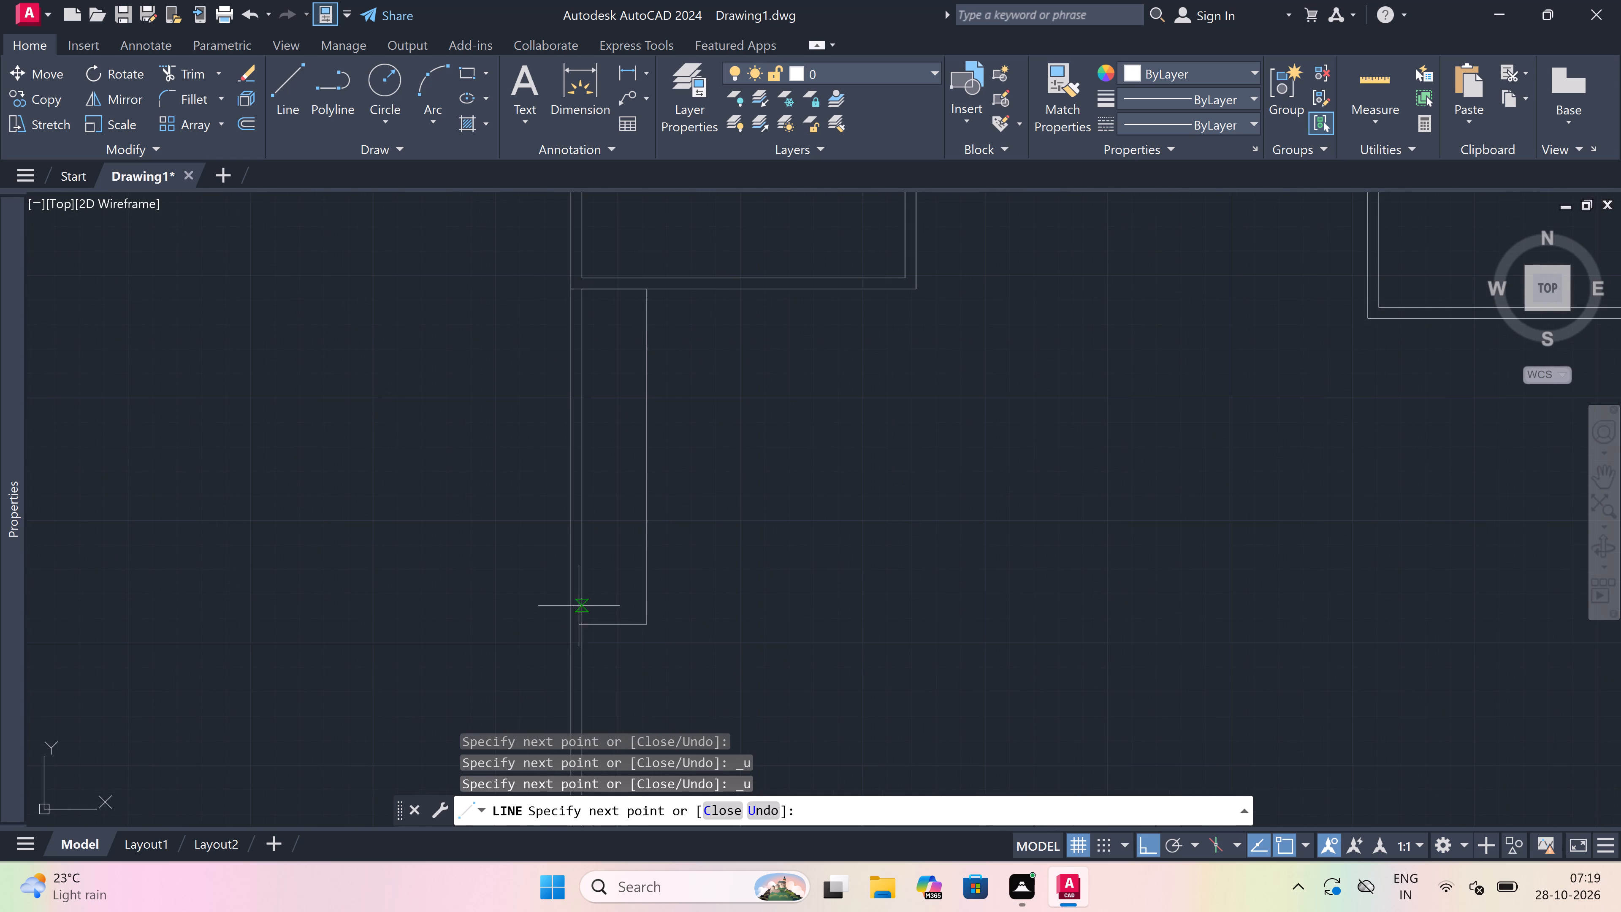
pyautogui.scroll(2, 585, 623)
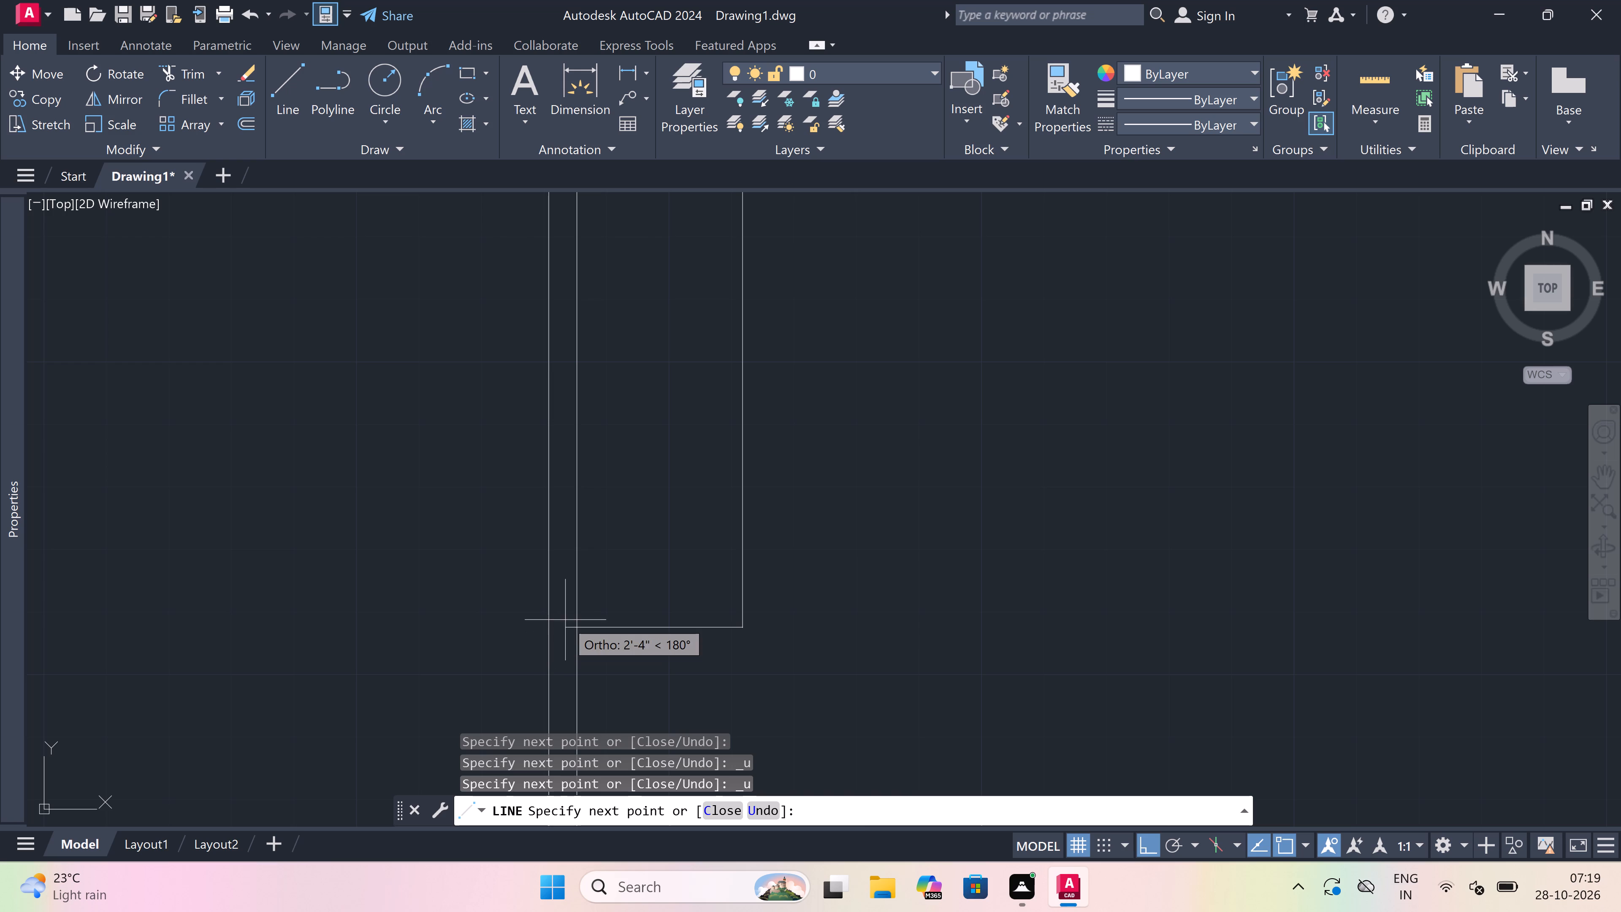
pyautogui.click(553, 630)
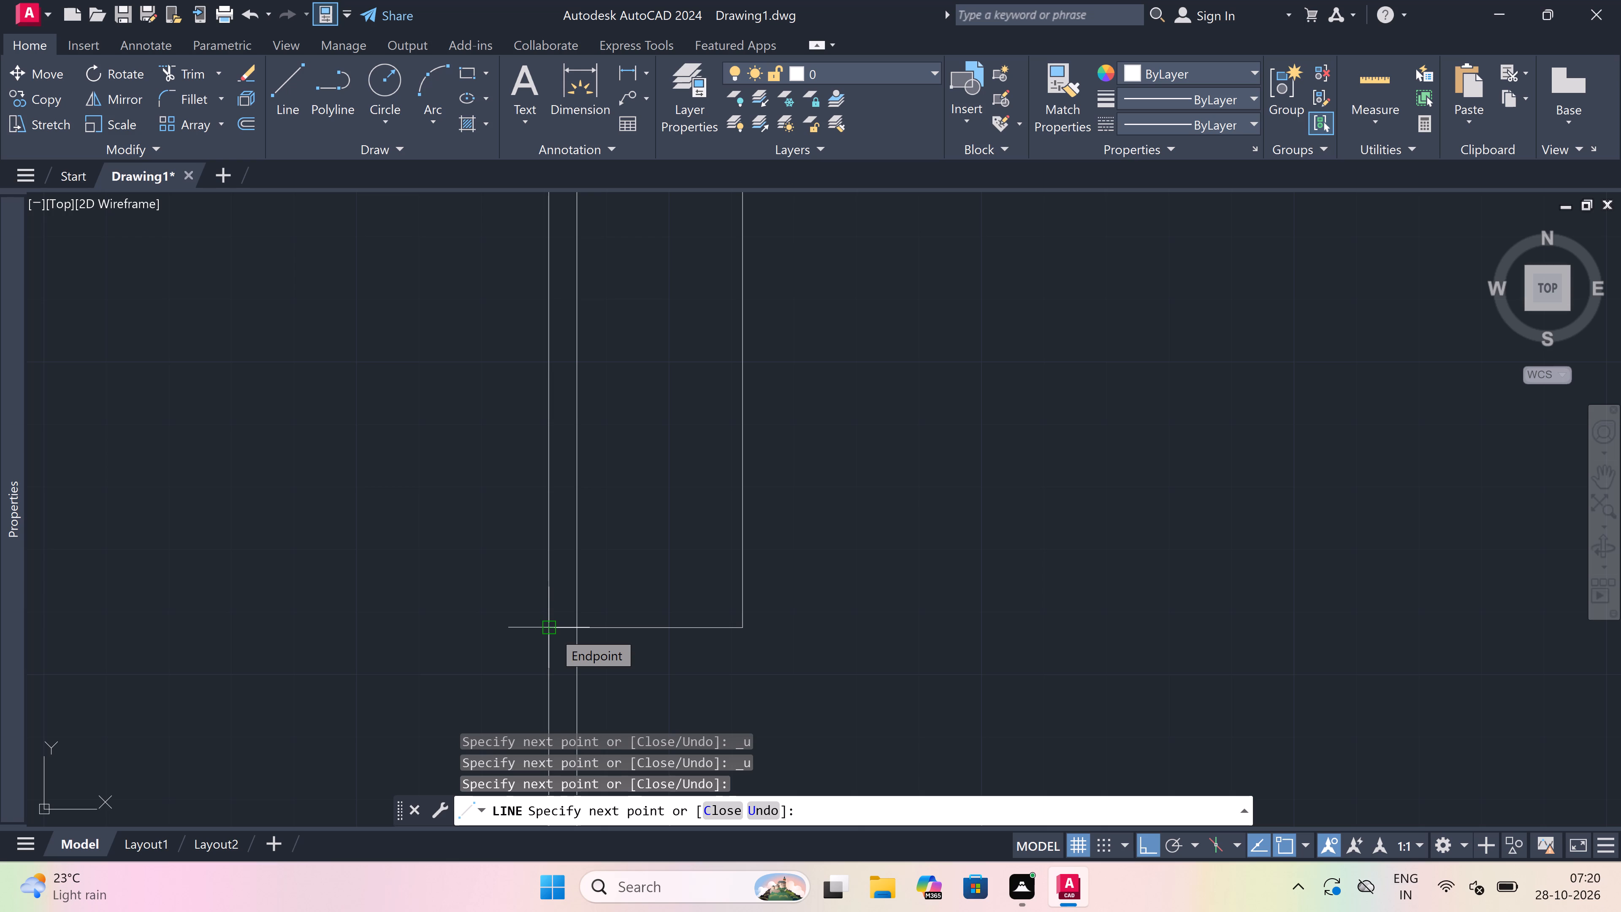
pyautogui.press('Escape')
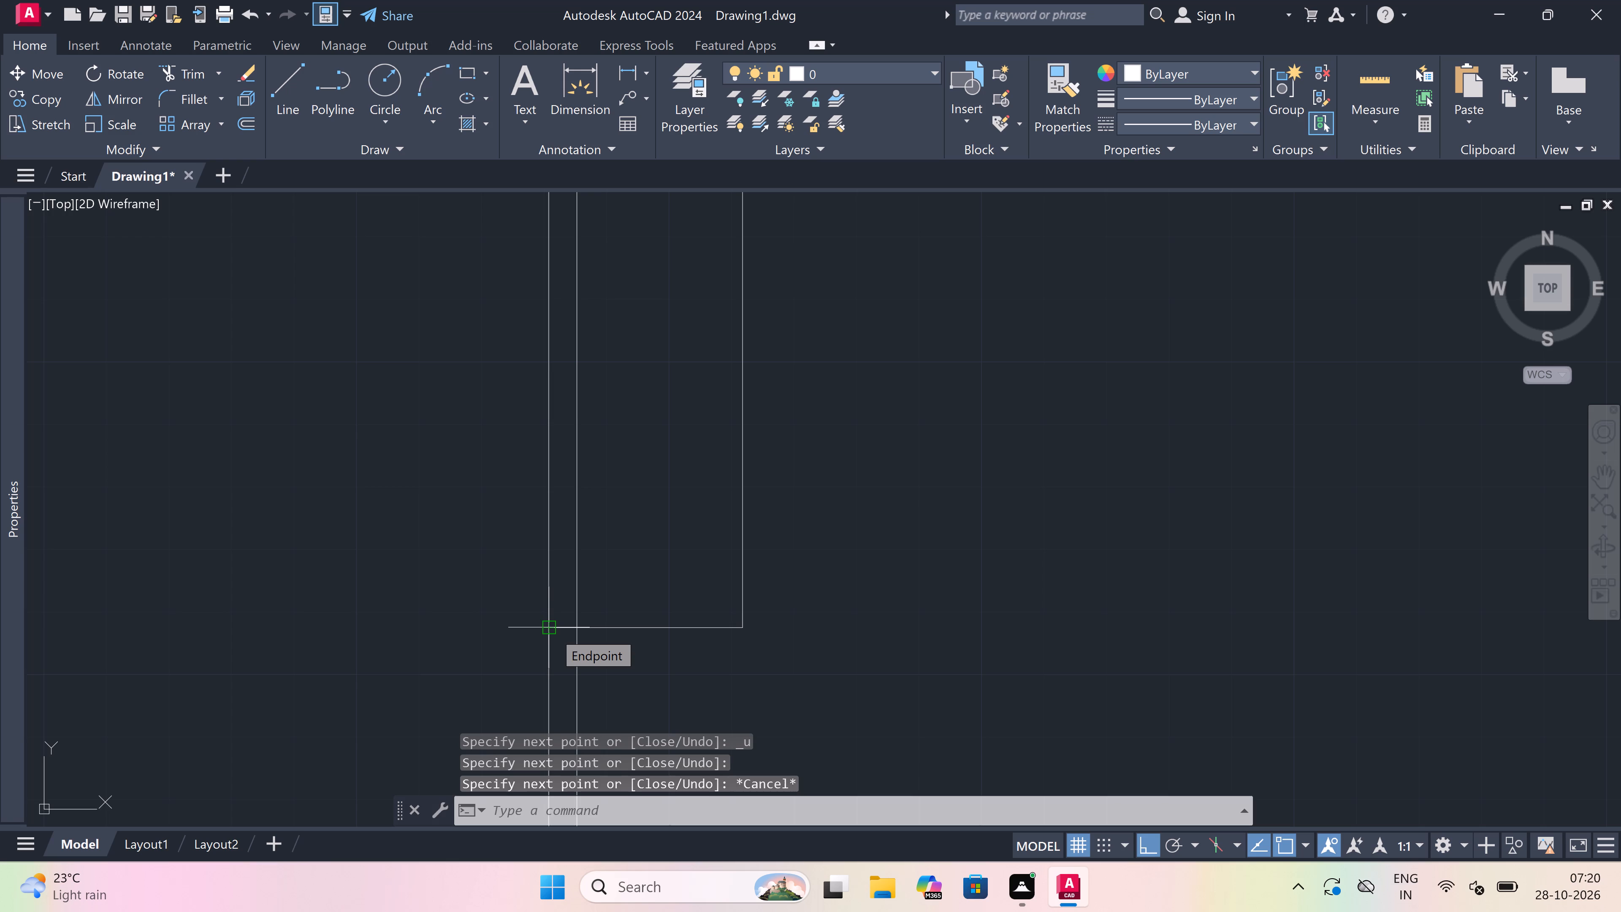
# Trim the left boundary wall's inner line where it runs through the narrow strip below the lower section's leftmost room.
pyautogui.write('tr')
pyautogui.press('space')
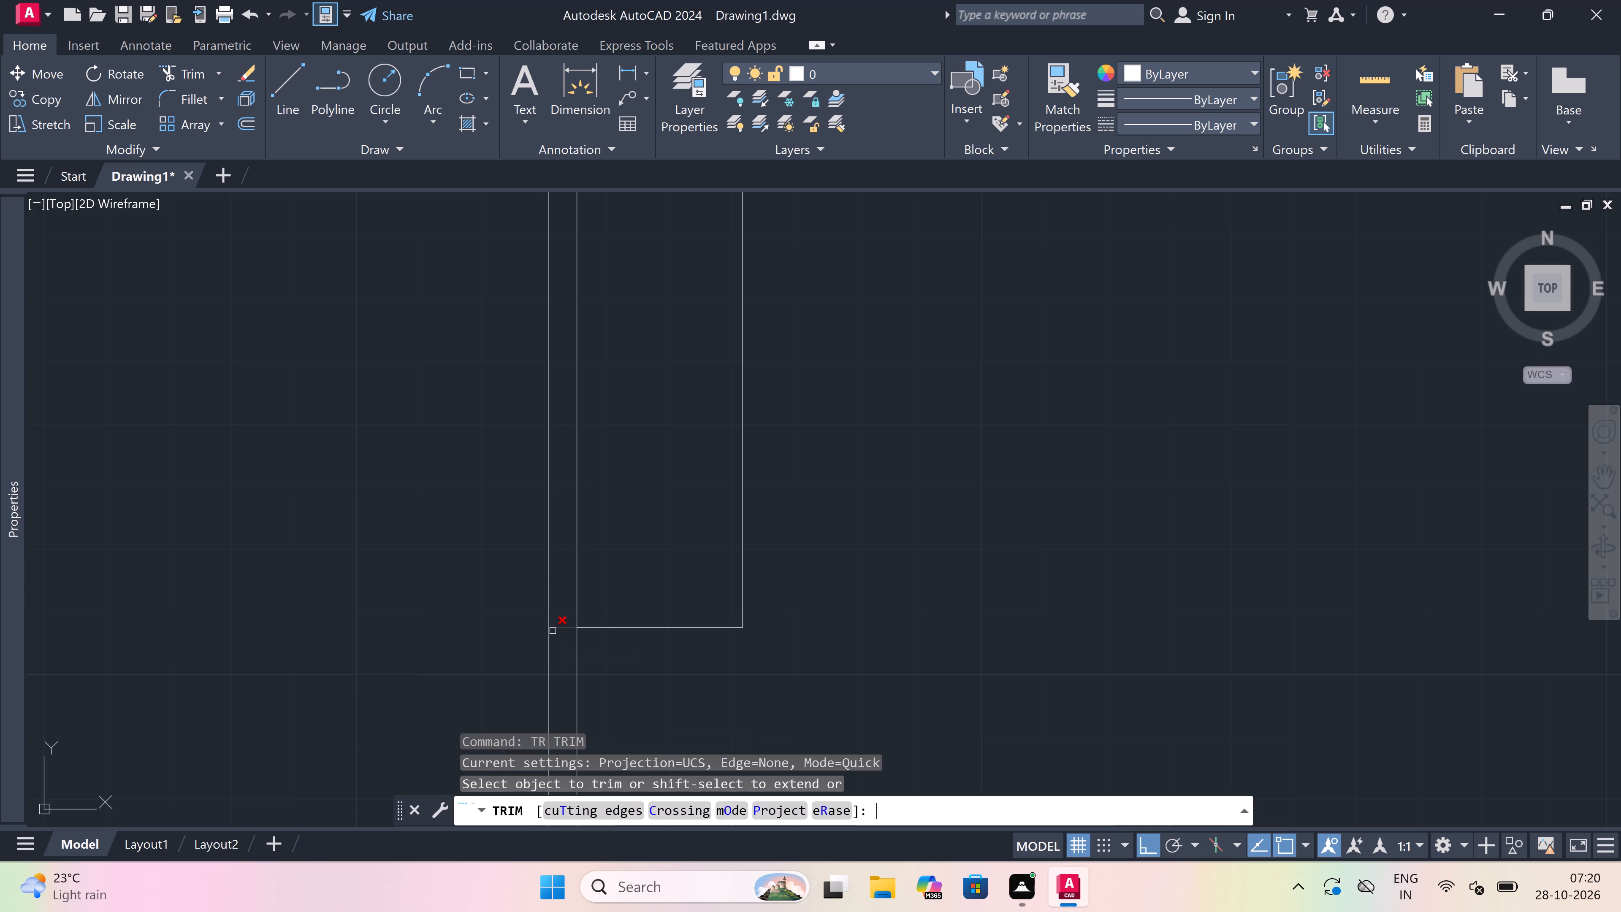
pyautogui.scroll(-2, 629, 601)
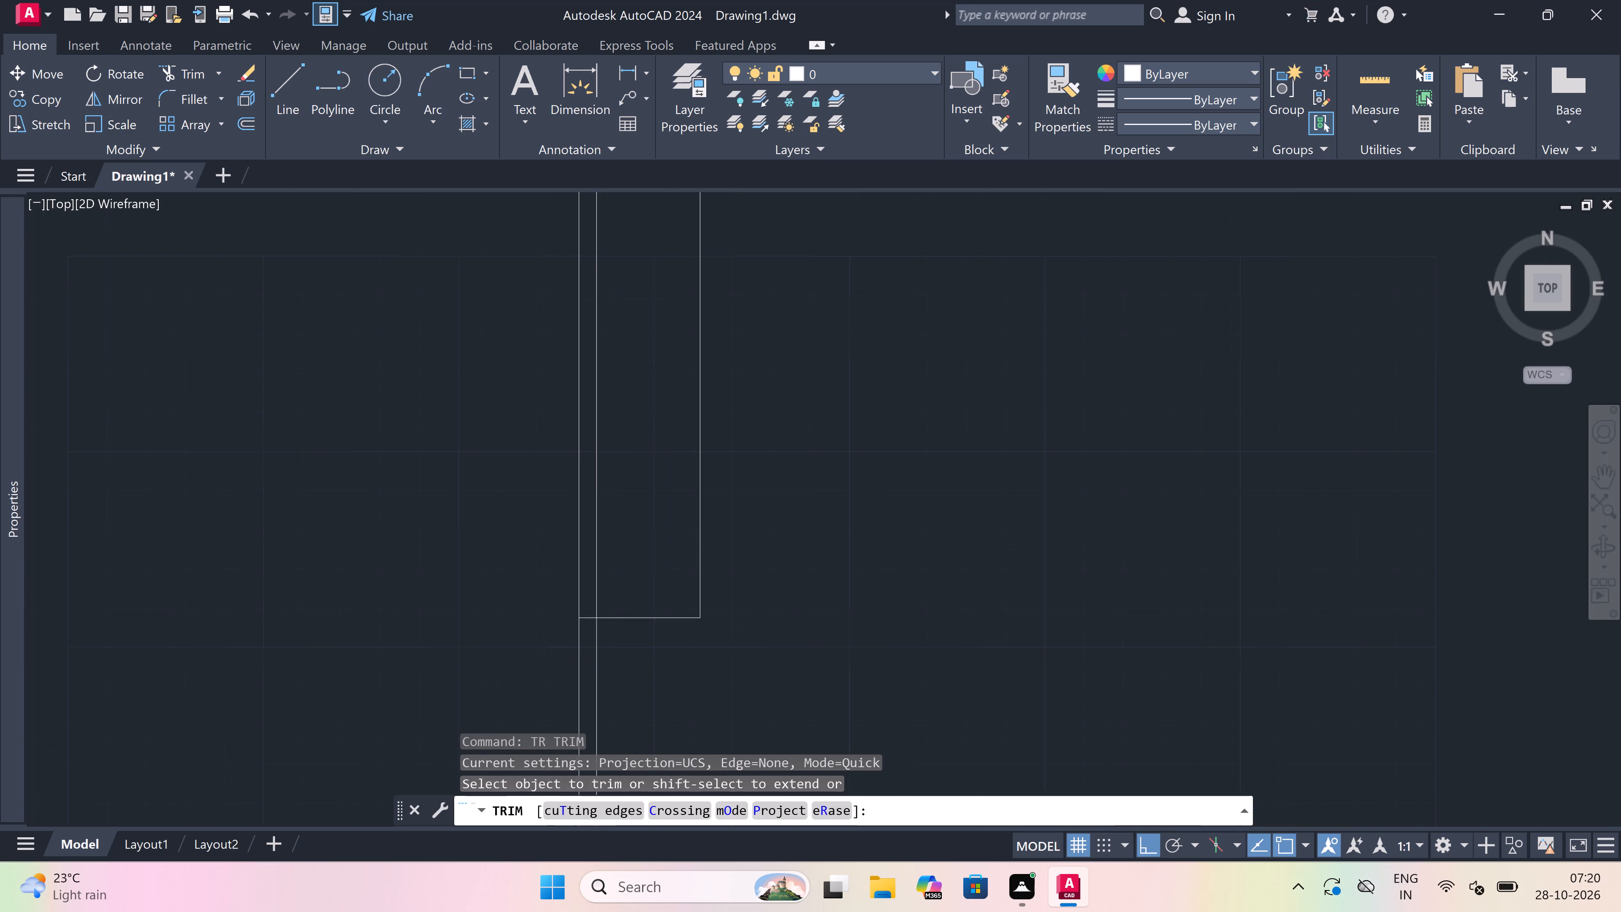
pyautogui.click(611, 549)
pyautogui.scroll(-2, 611, 549)
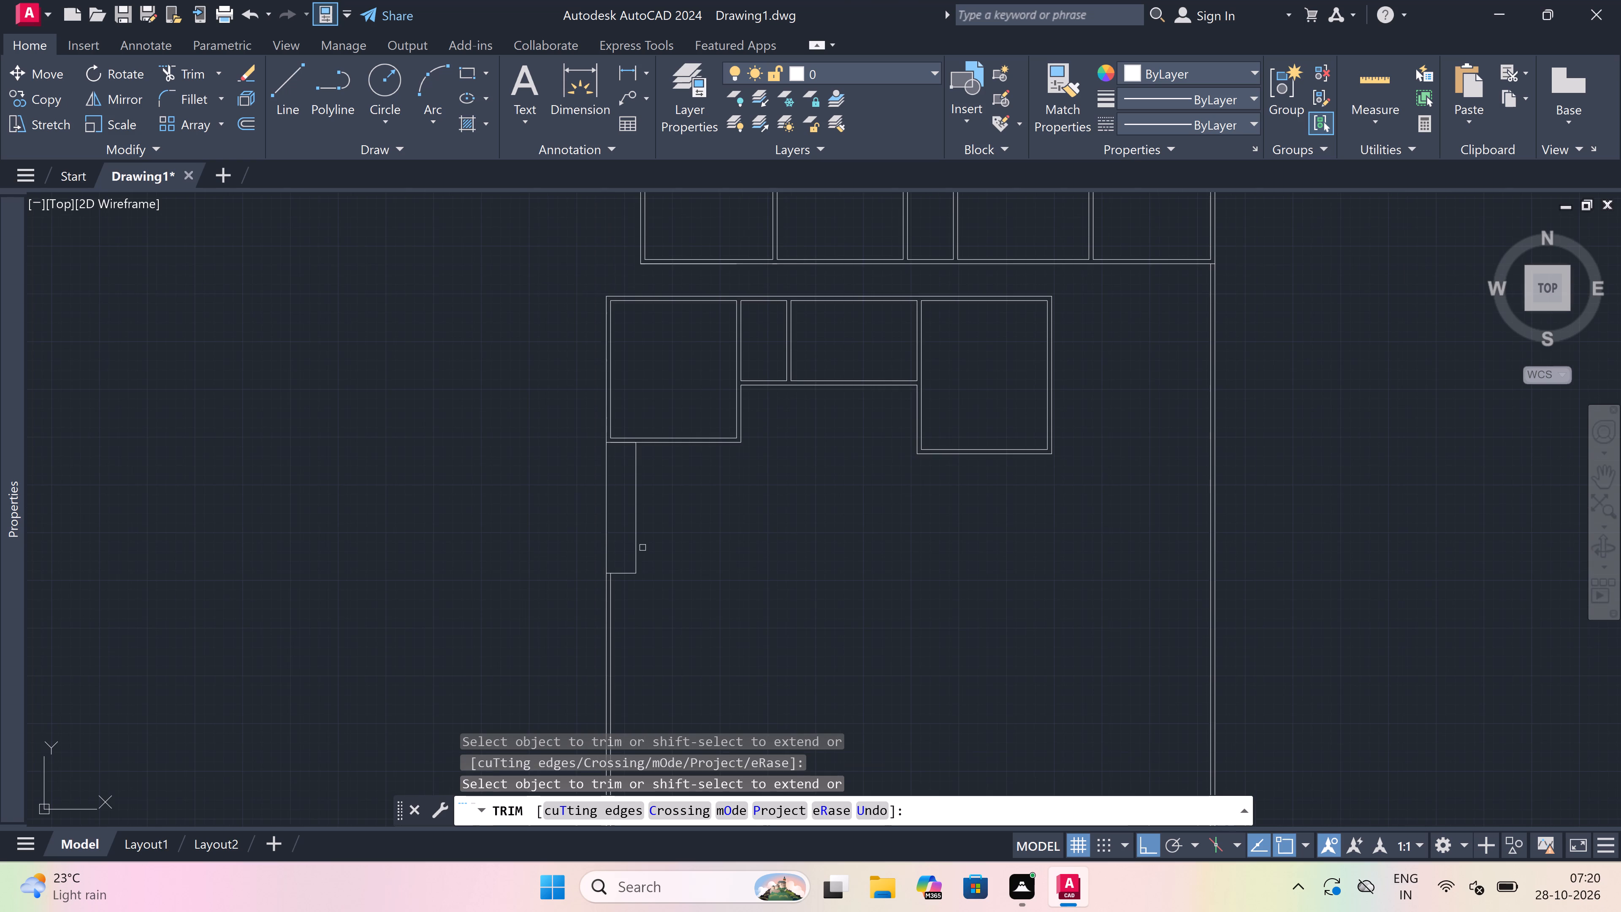
pyautogui.press('Escape')
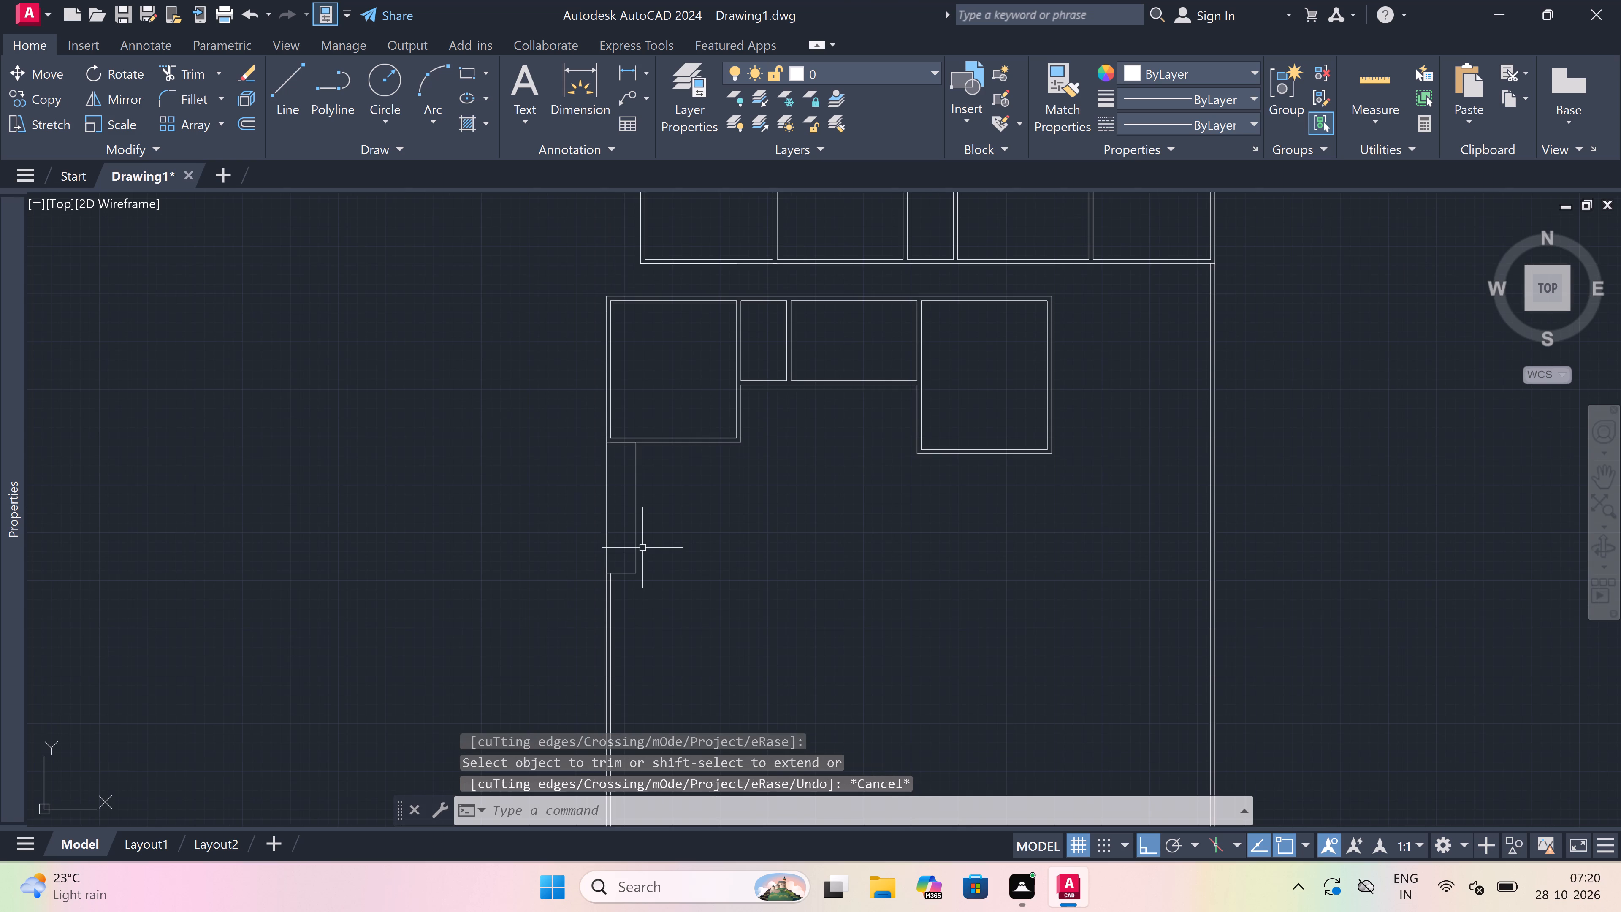
# Offset the narrow strip's 11'5" vertical line 4.5" to its right, outside the strip, to give that wall its thickness.
pyautogui.write('o')
pyautogui.press('space')
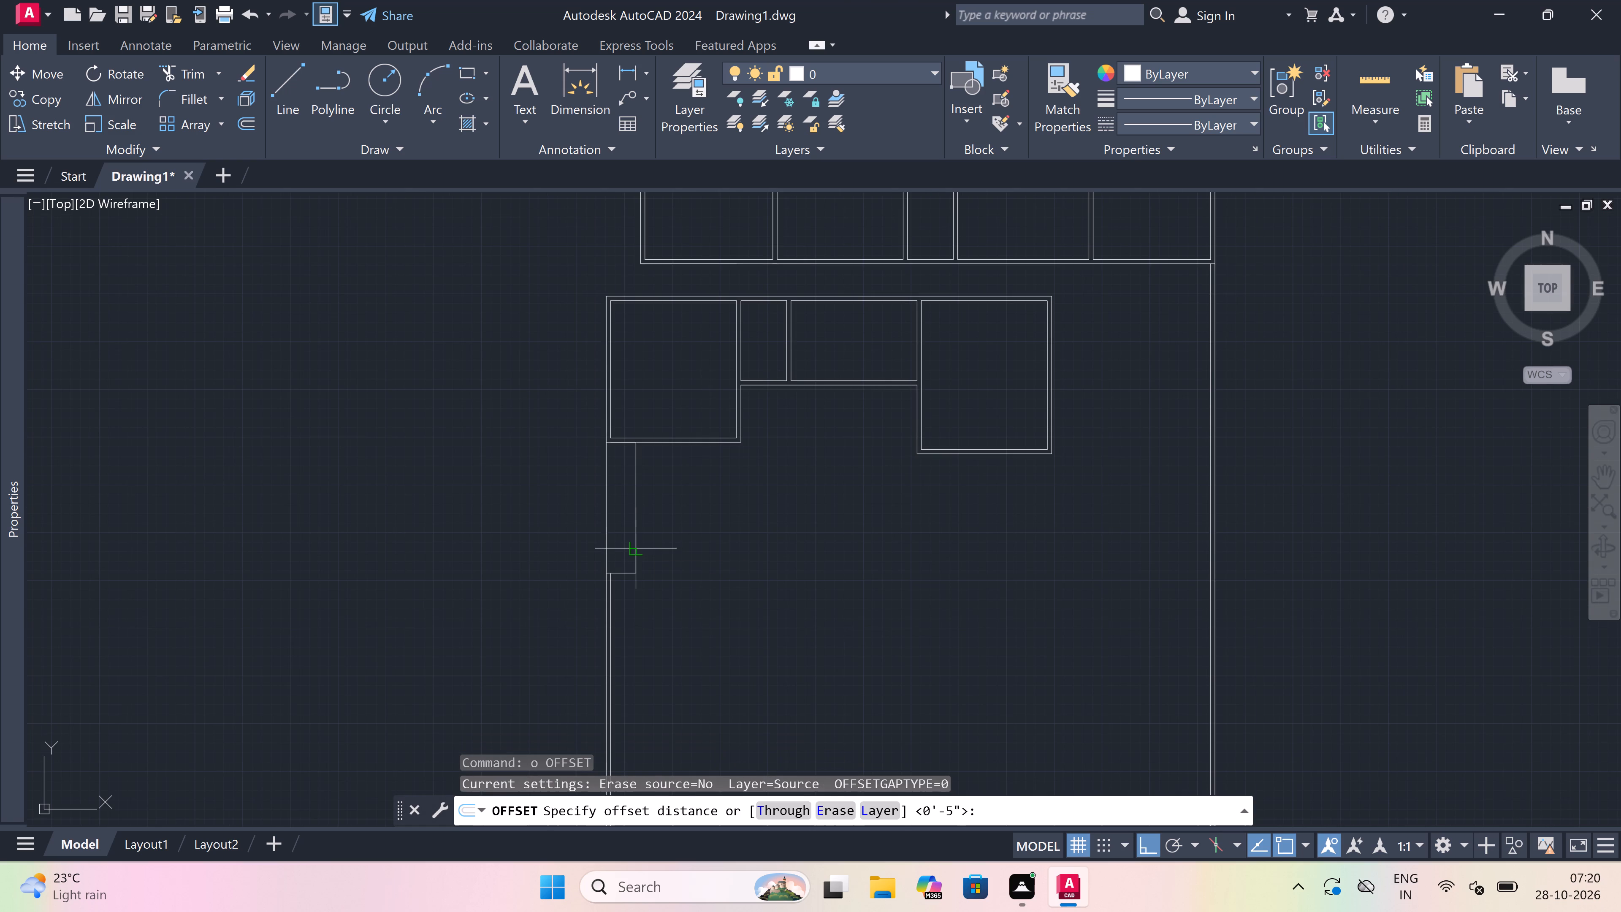
pyautogui.scroll(-2, 640, 547)
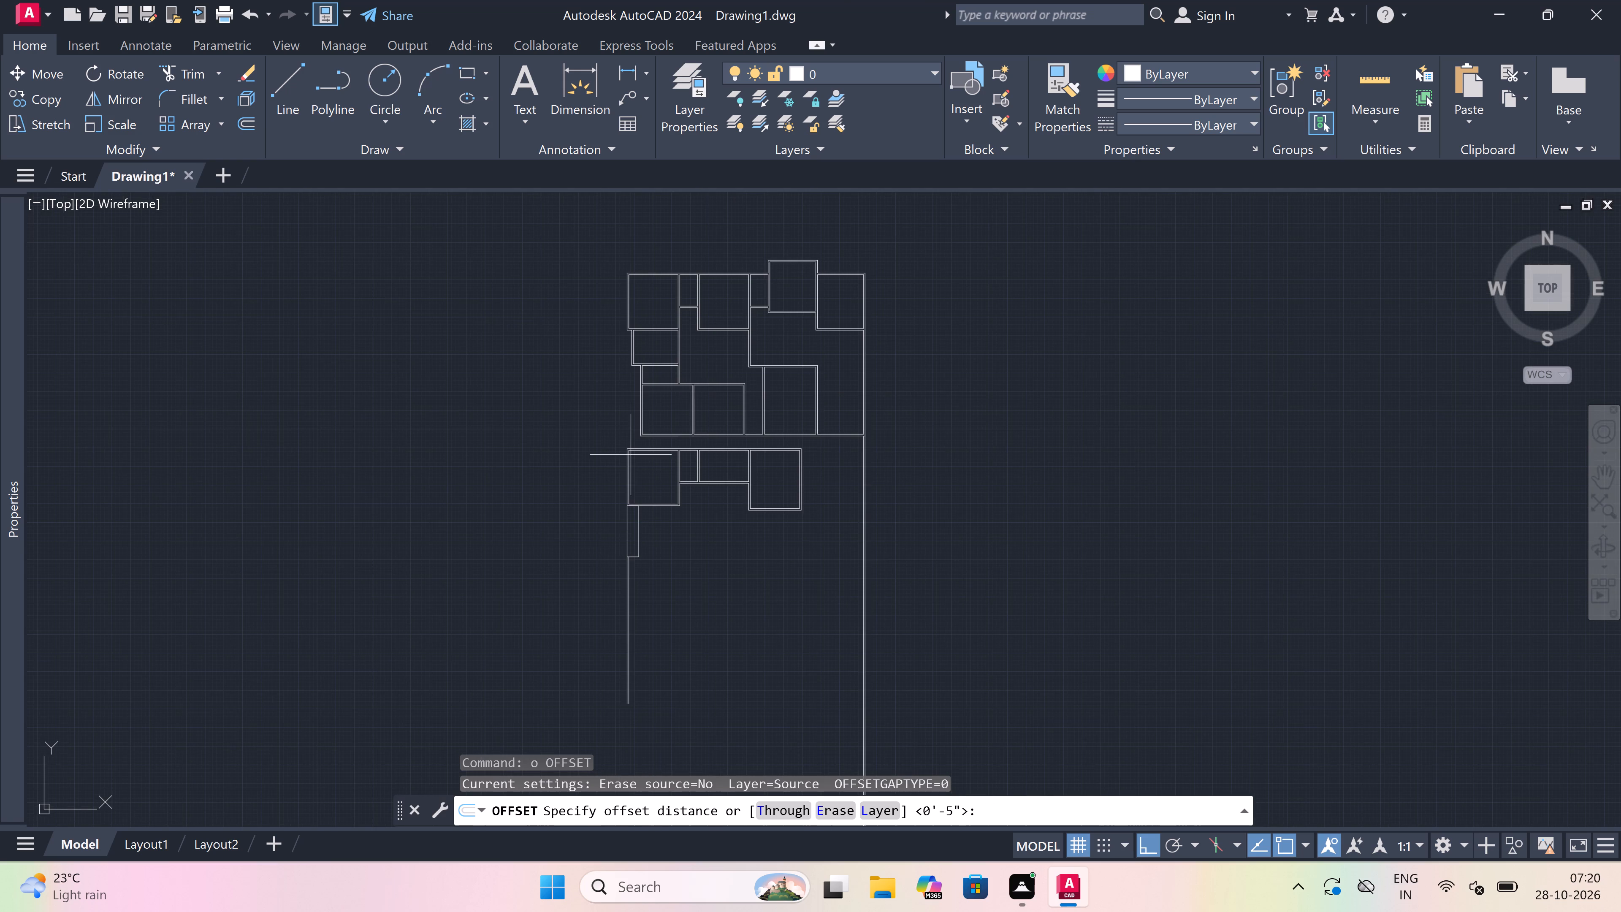
pyautogui.scroll(1, 652, 509)
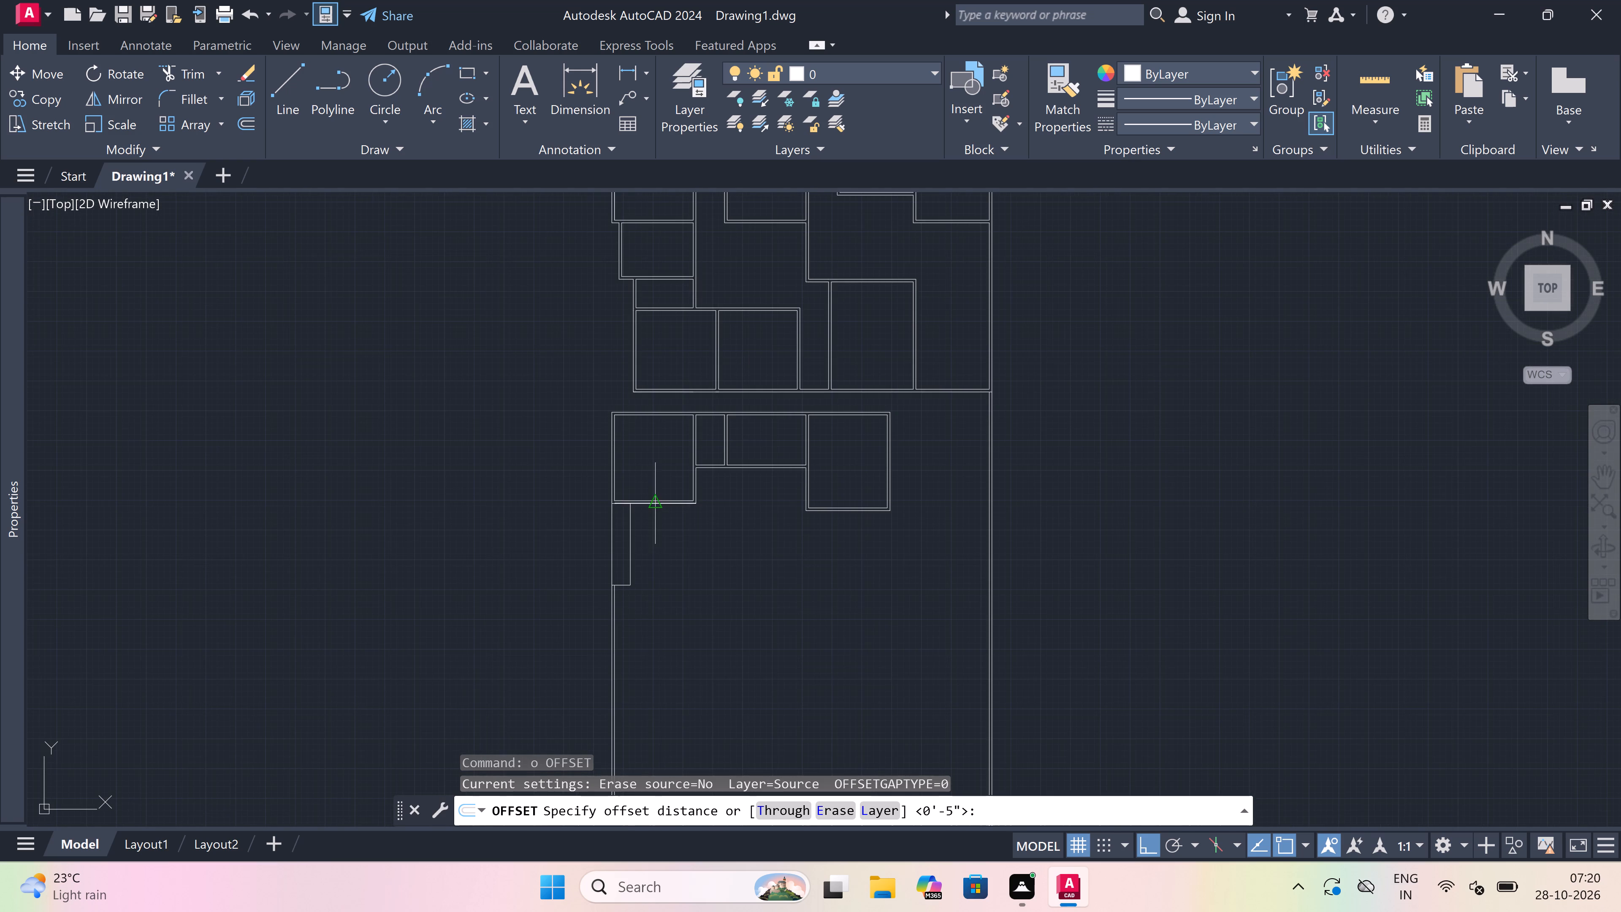
pyautogui.scroll(2, 636, 538)
pyautogui.scroll(1, 634, 468)
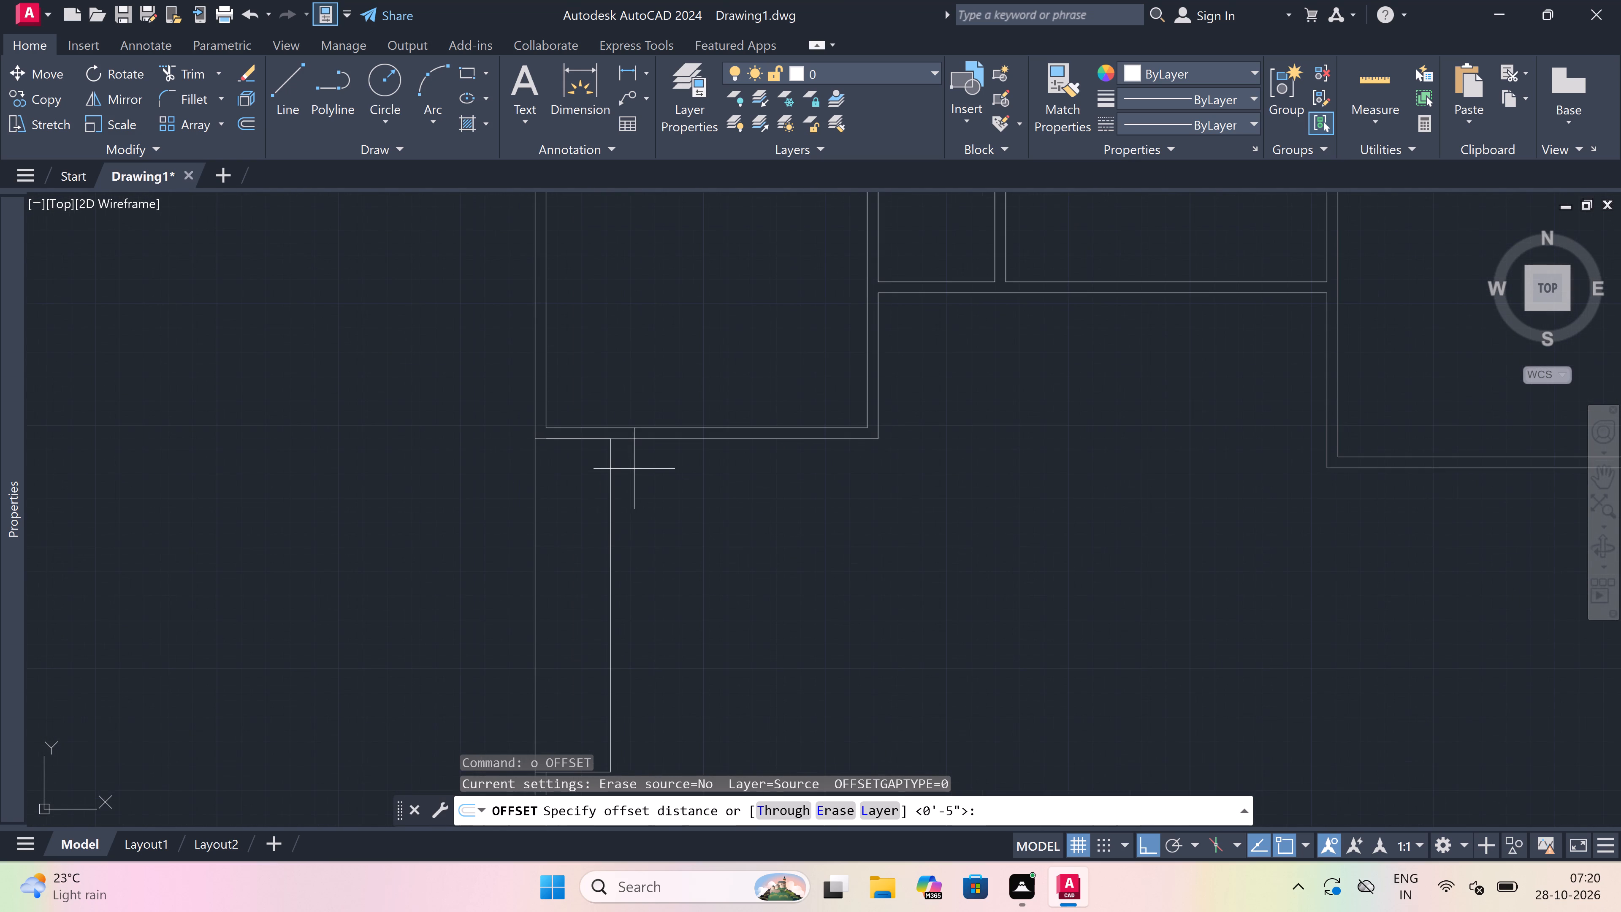
pyautogui.moveTo(608, 494); pyautogui.dragTo(618, 493)
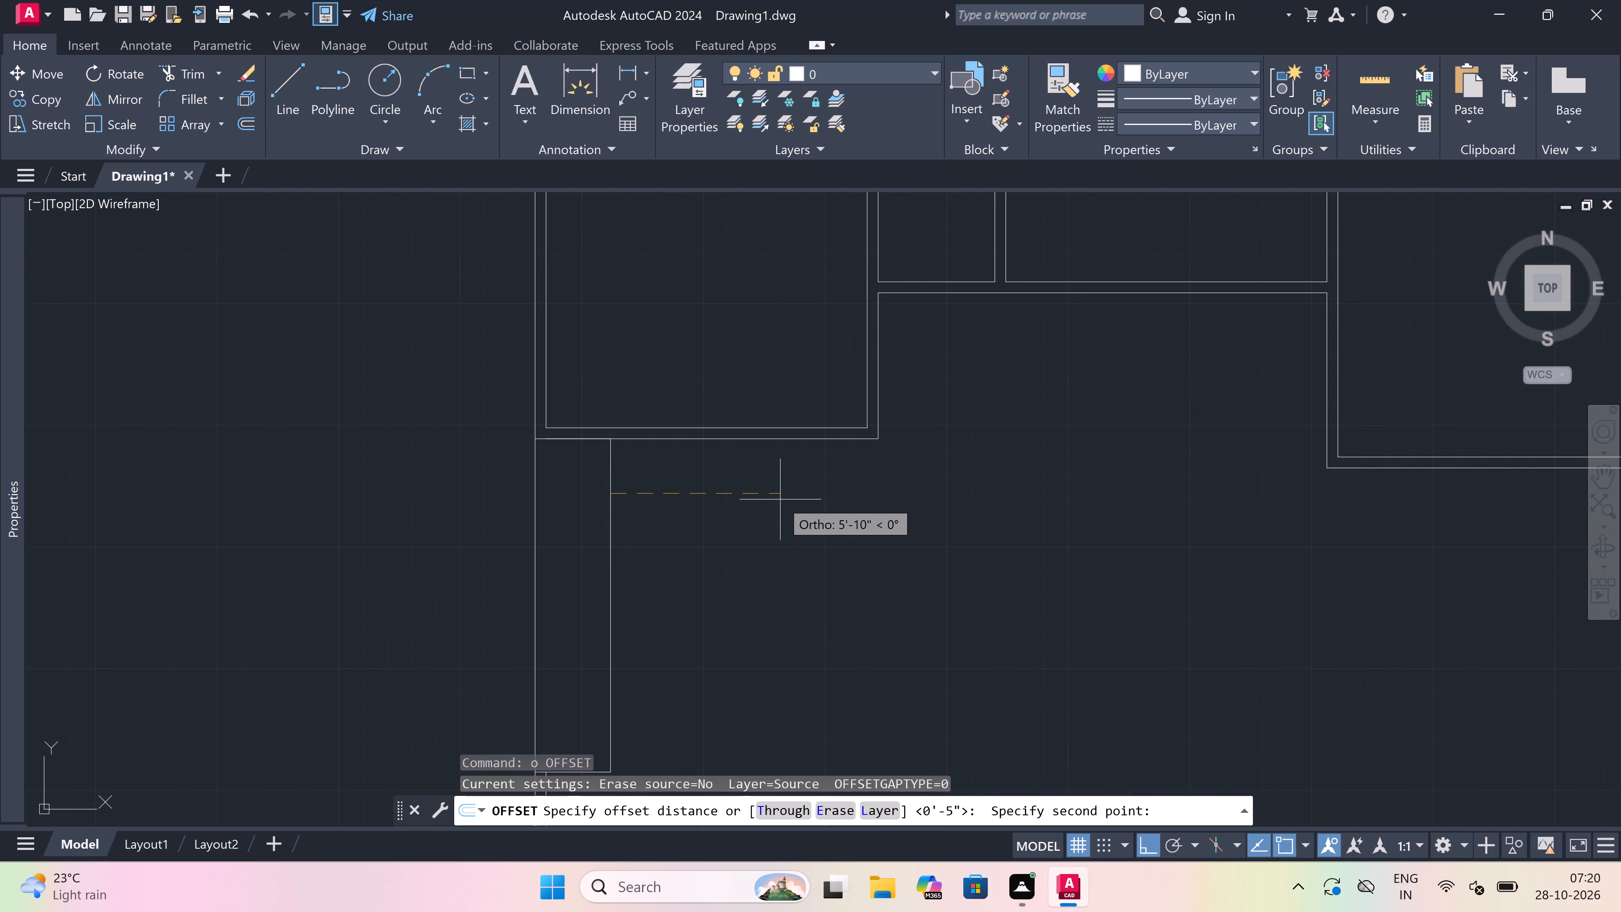
pyautogui.press('4')
pyautogui.write('.5')
pyautogui.write('"')
pyautogui.press('space')
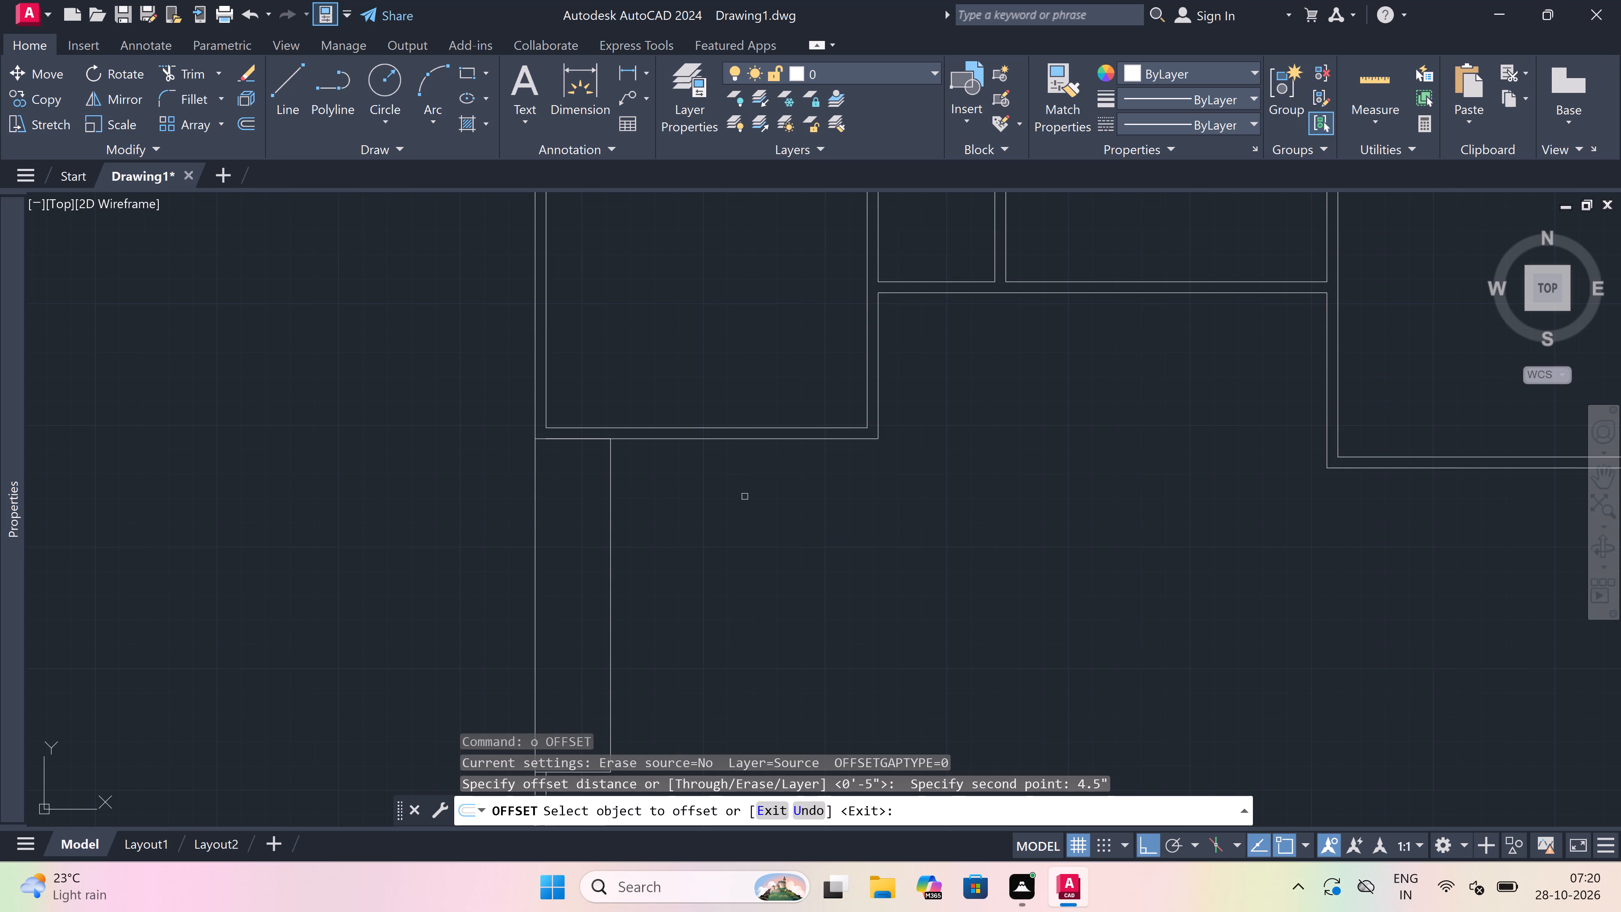
pyautogui.click(608, 490)
pyautogui.click(658, 489)
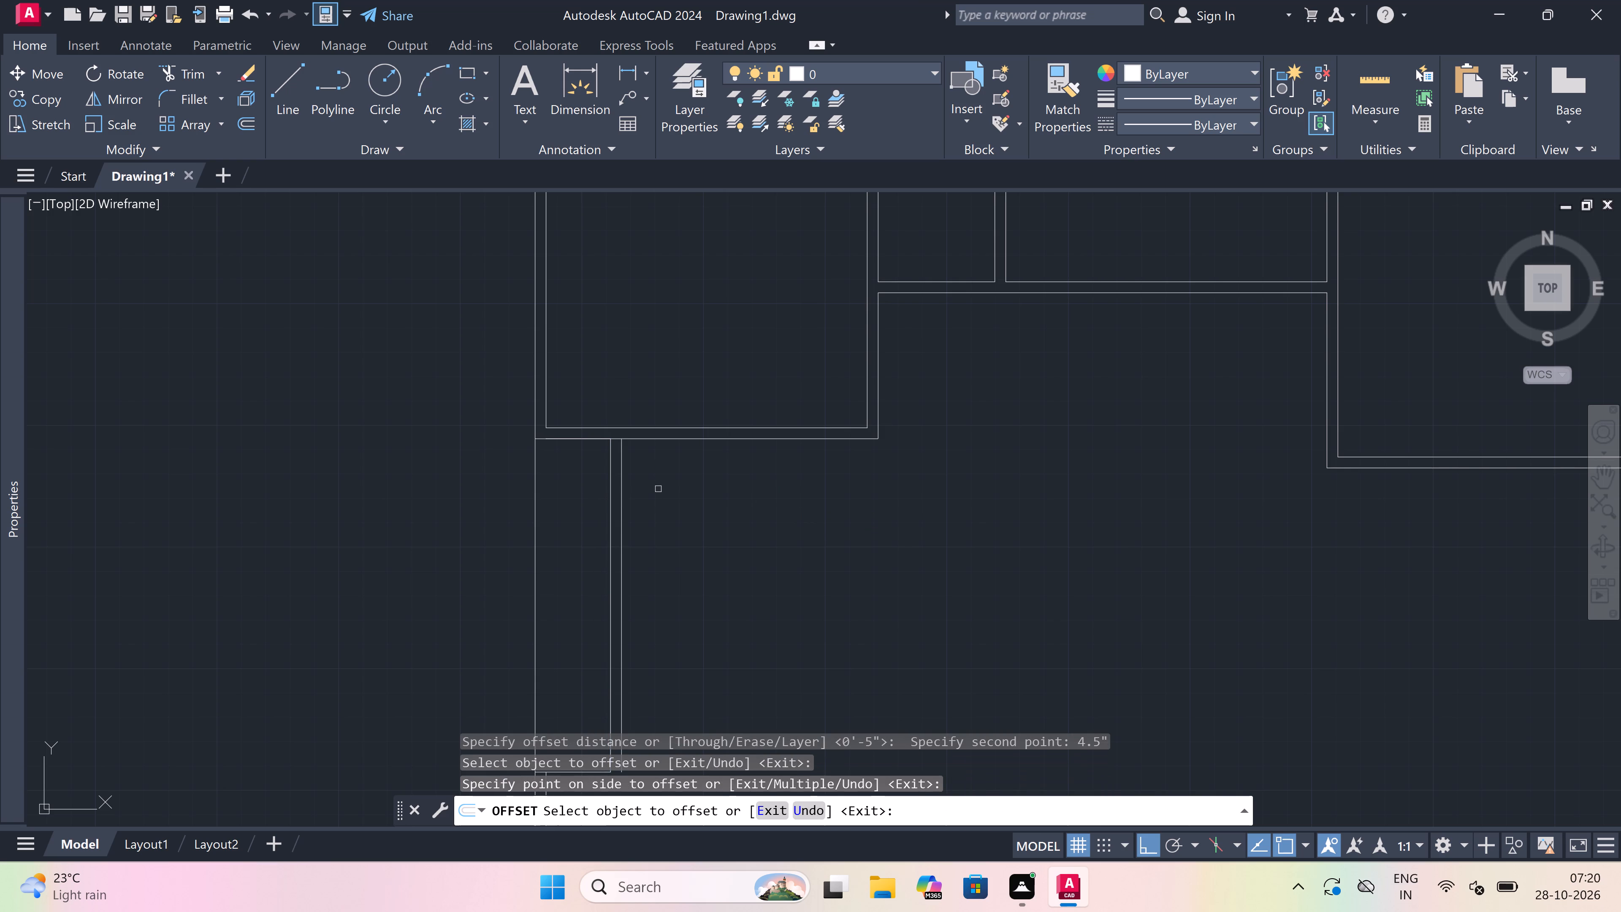
pyautogui.press('Escape')
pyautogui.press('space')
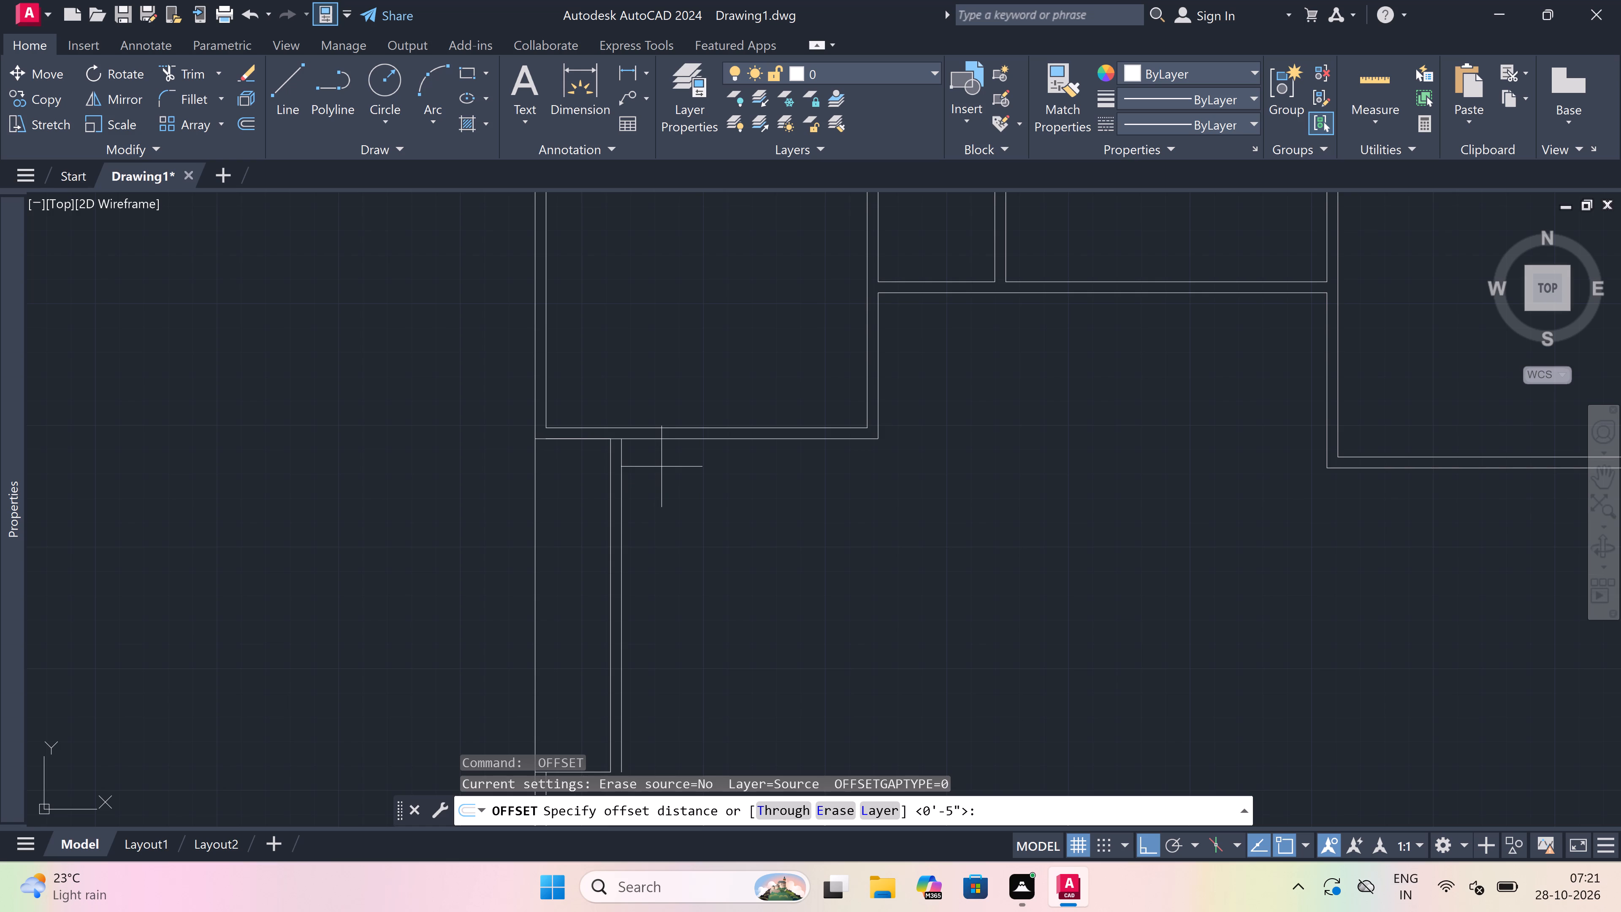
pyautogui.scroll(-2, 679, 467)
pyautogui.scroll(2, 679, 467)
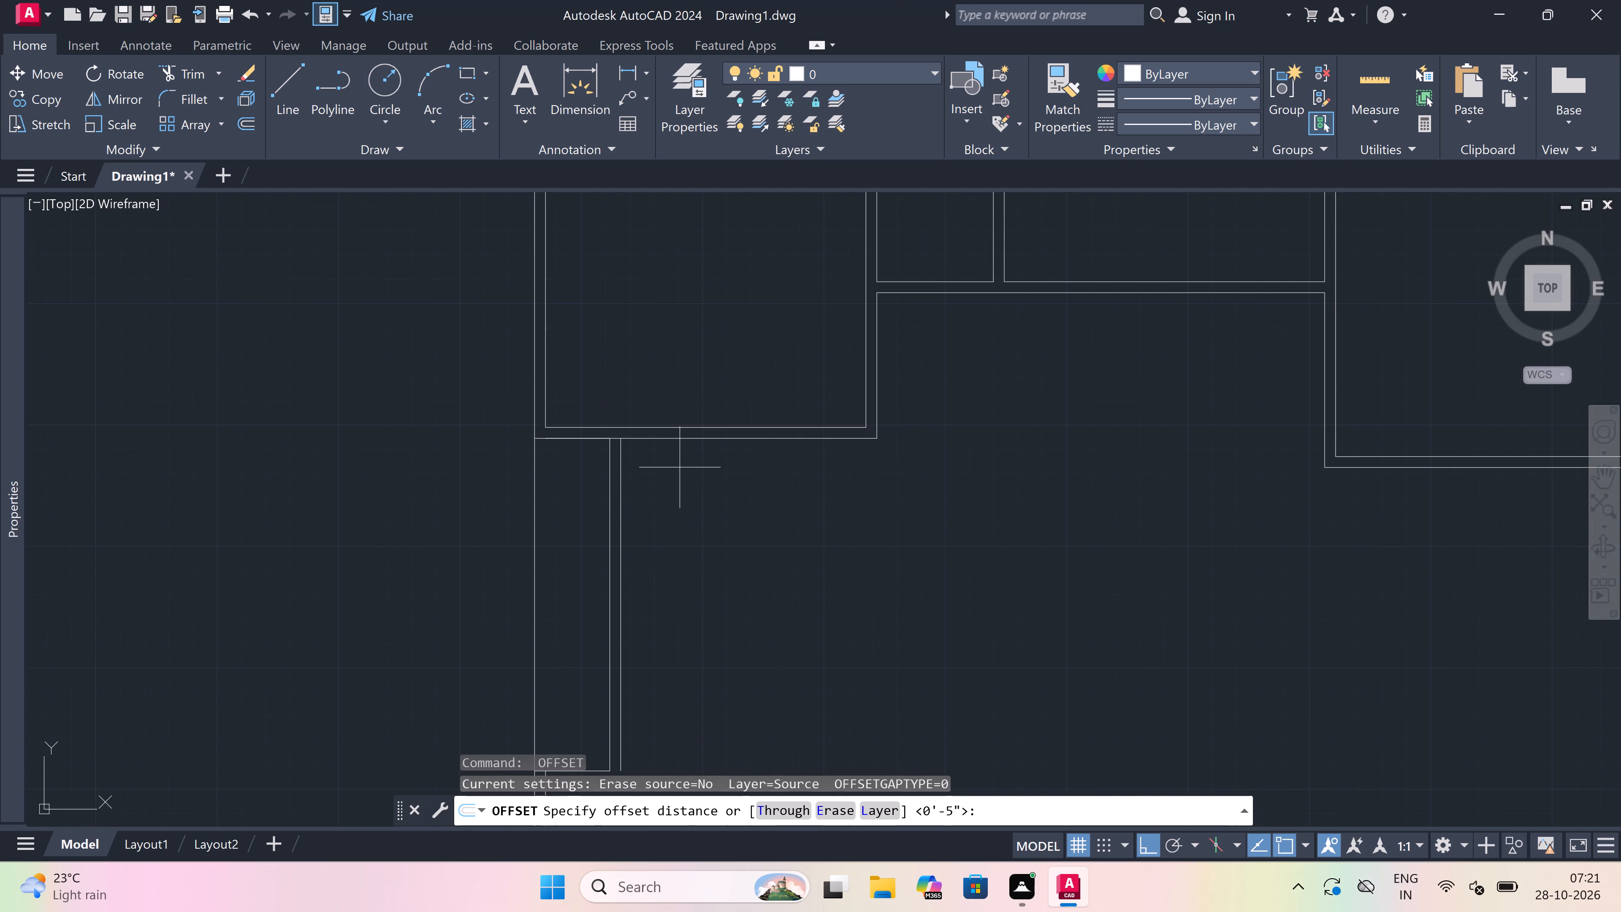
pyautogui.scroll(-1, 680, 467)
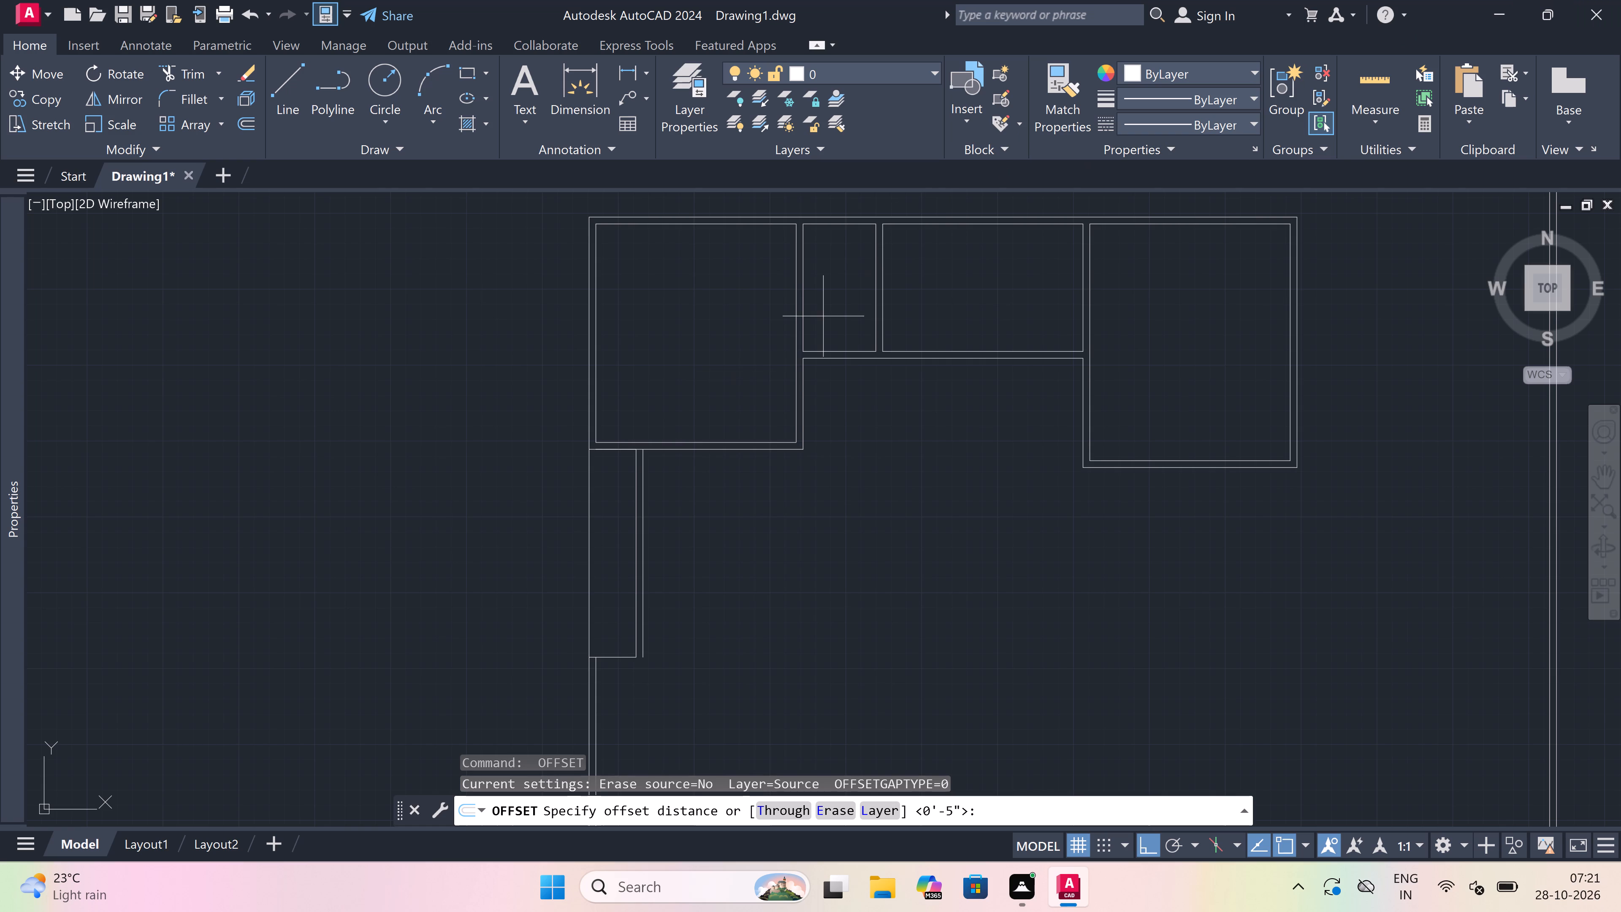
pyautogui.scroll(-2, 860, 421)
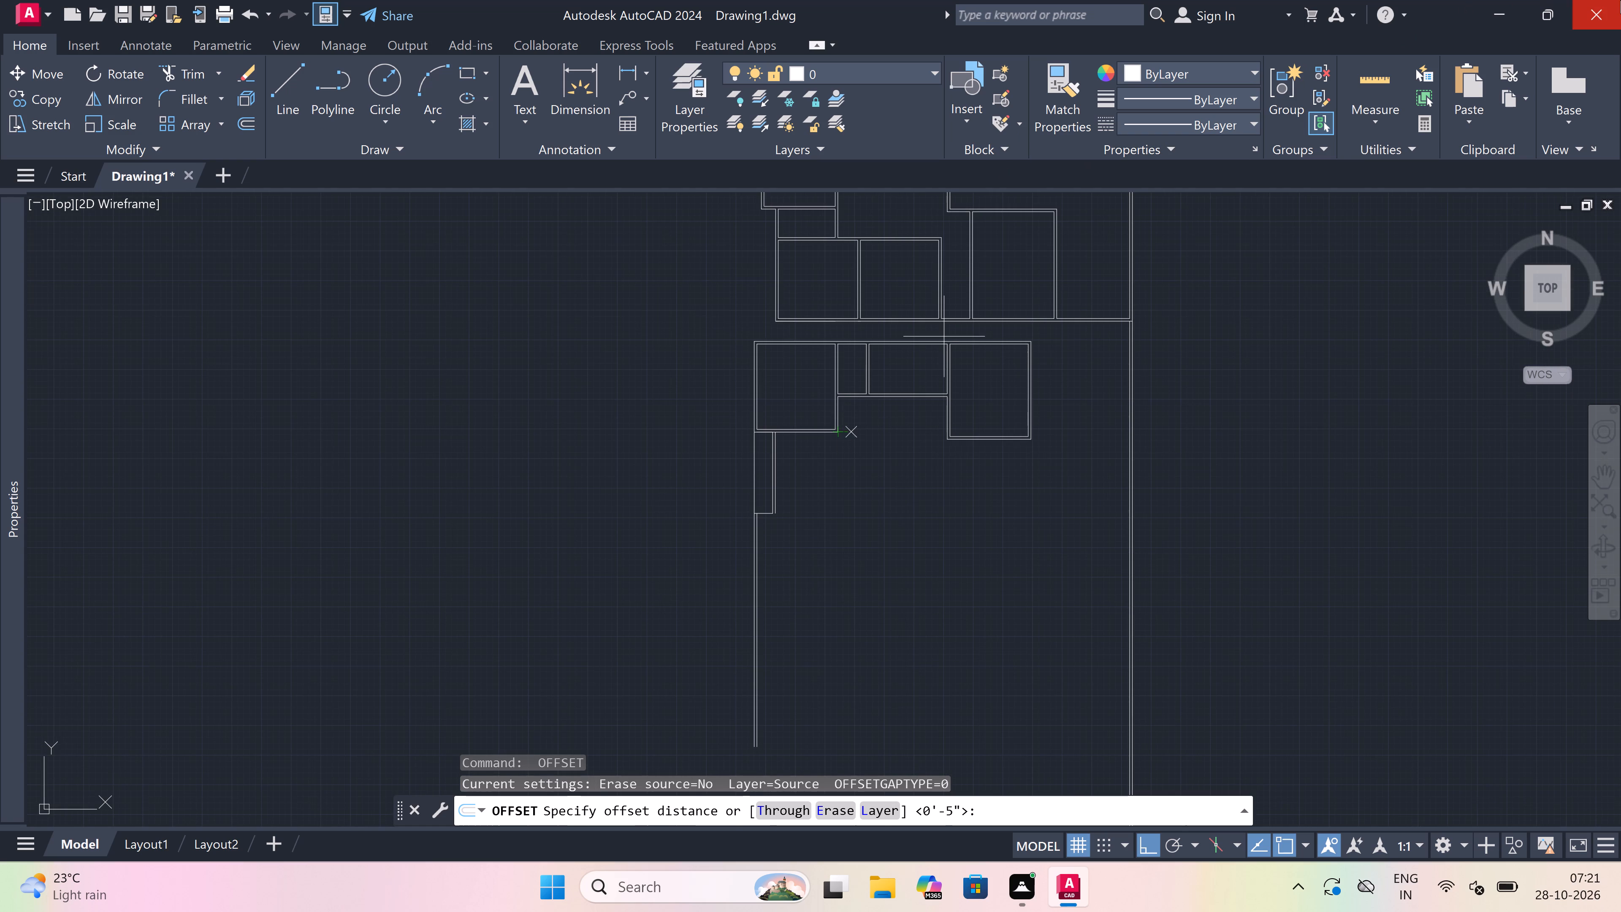
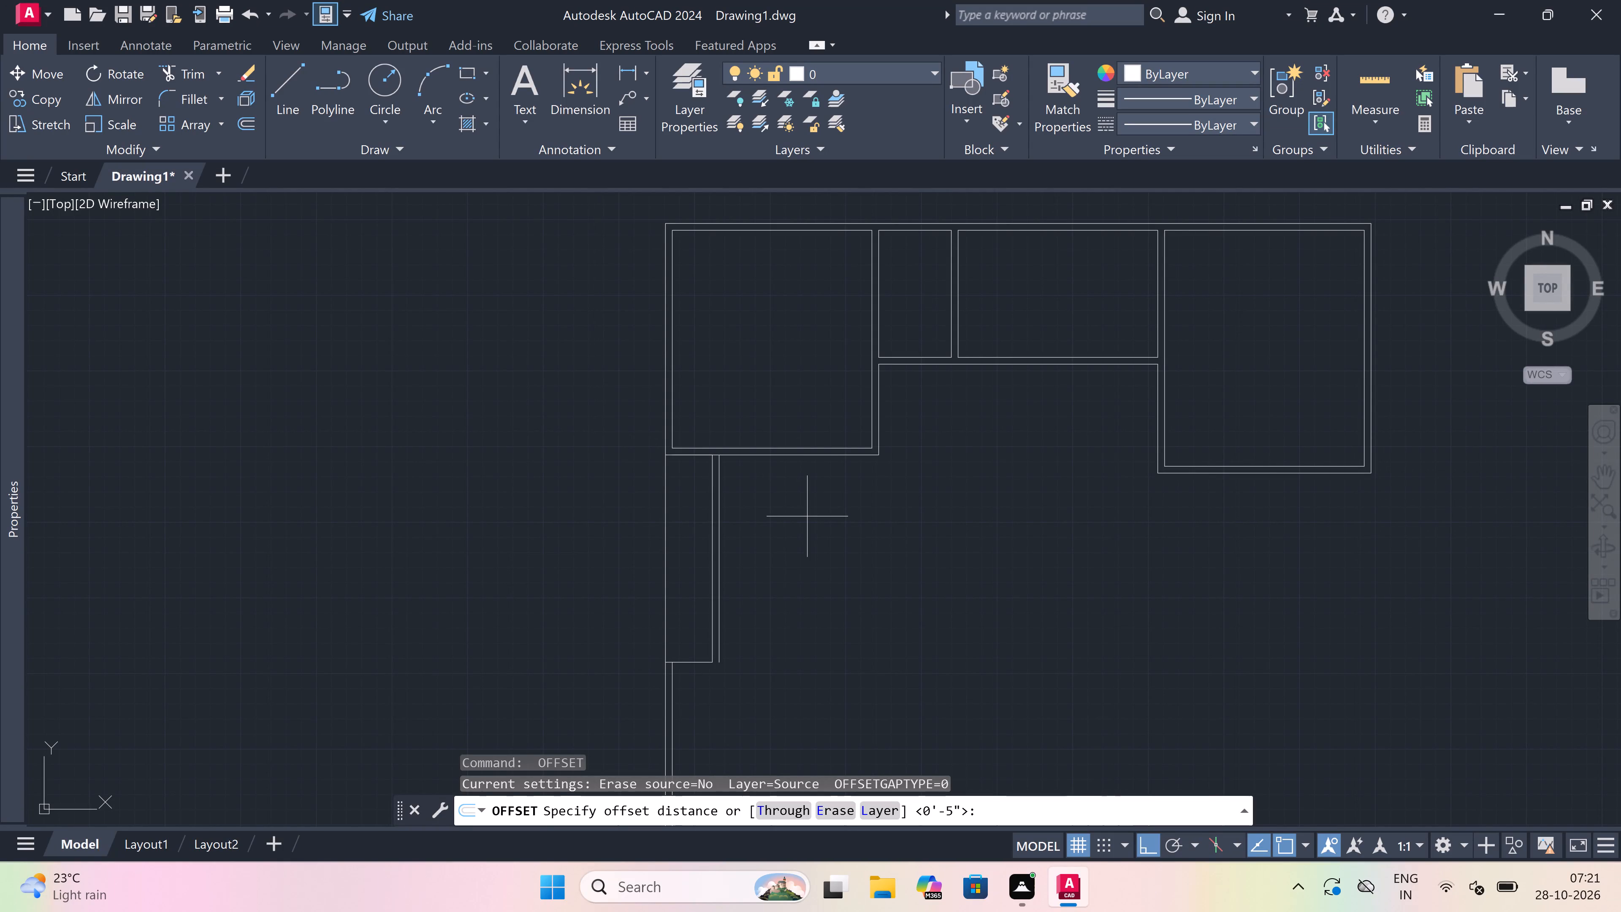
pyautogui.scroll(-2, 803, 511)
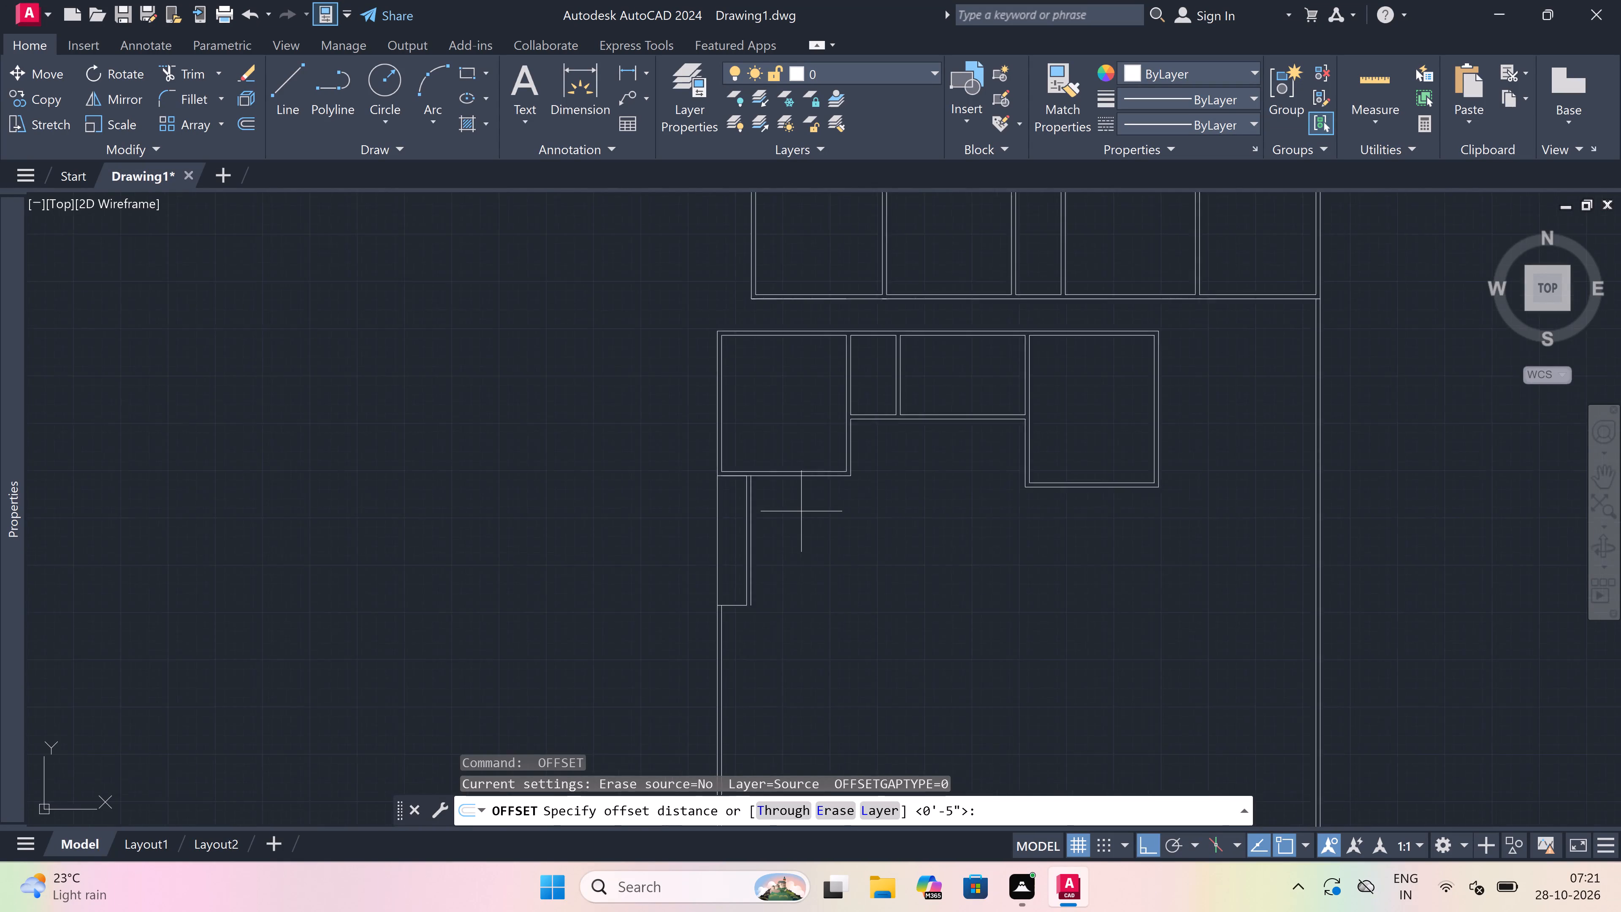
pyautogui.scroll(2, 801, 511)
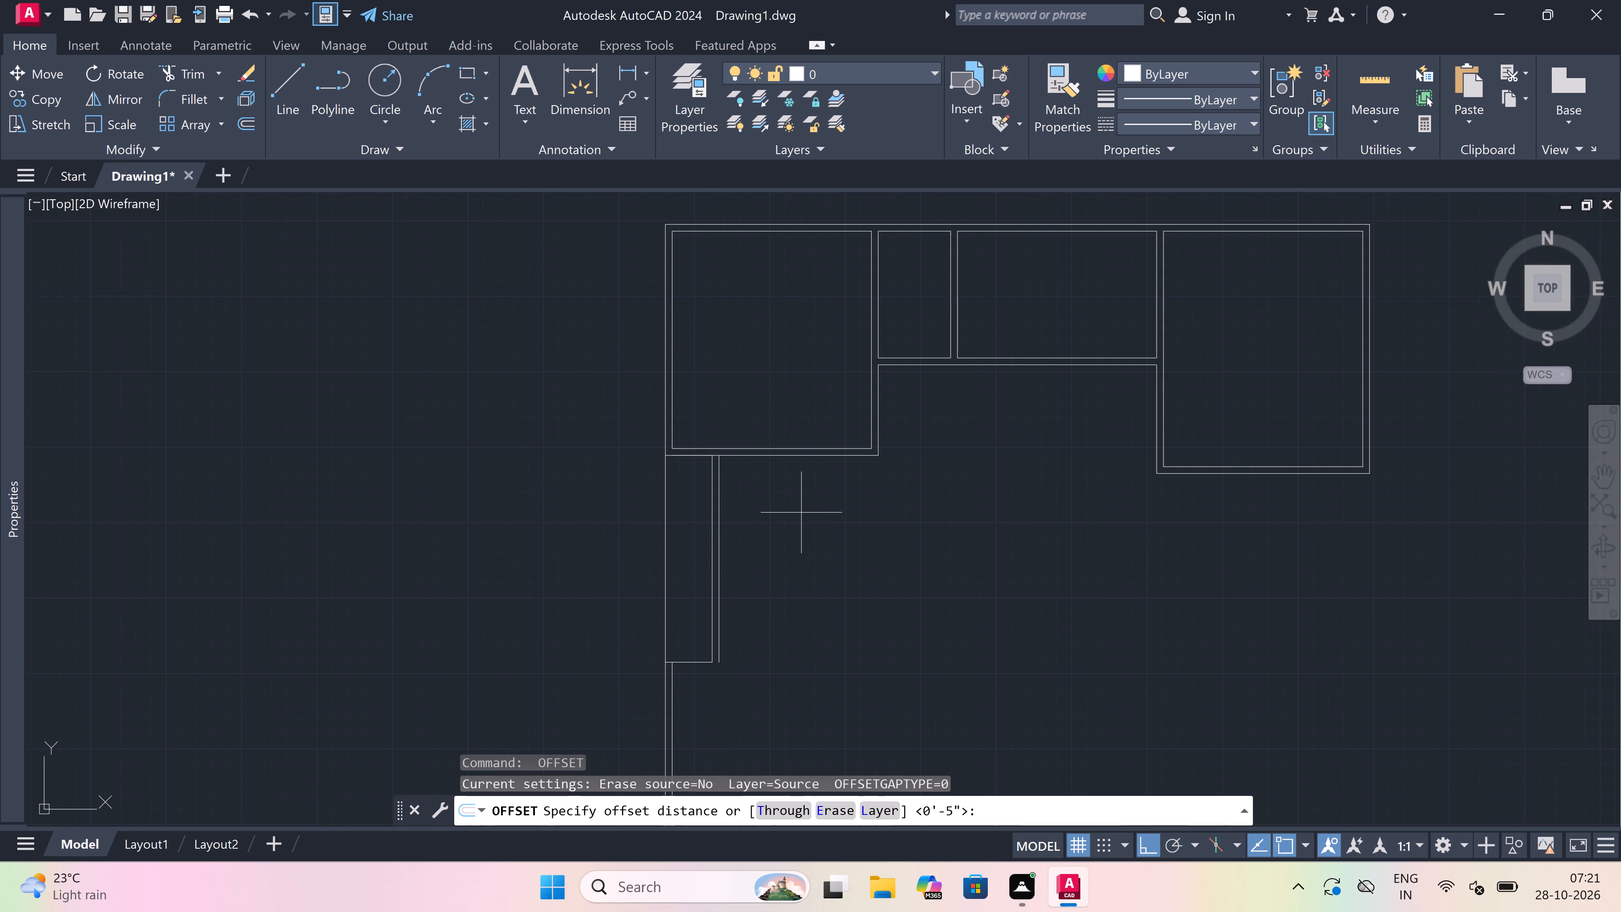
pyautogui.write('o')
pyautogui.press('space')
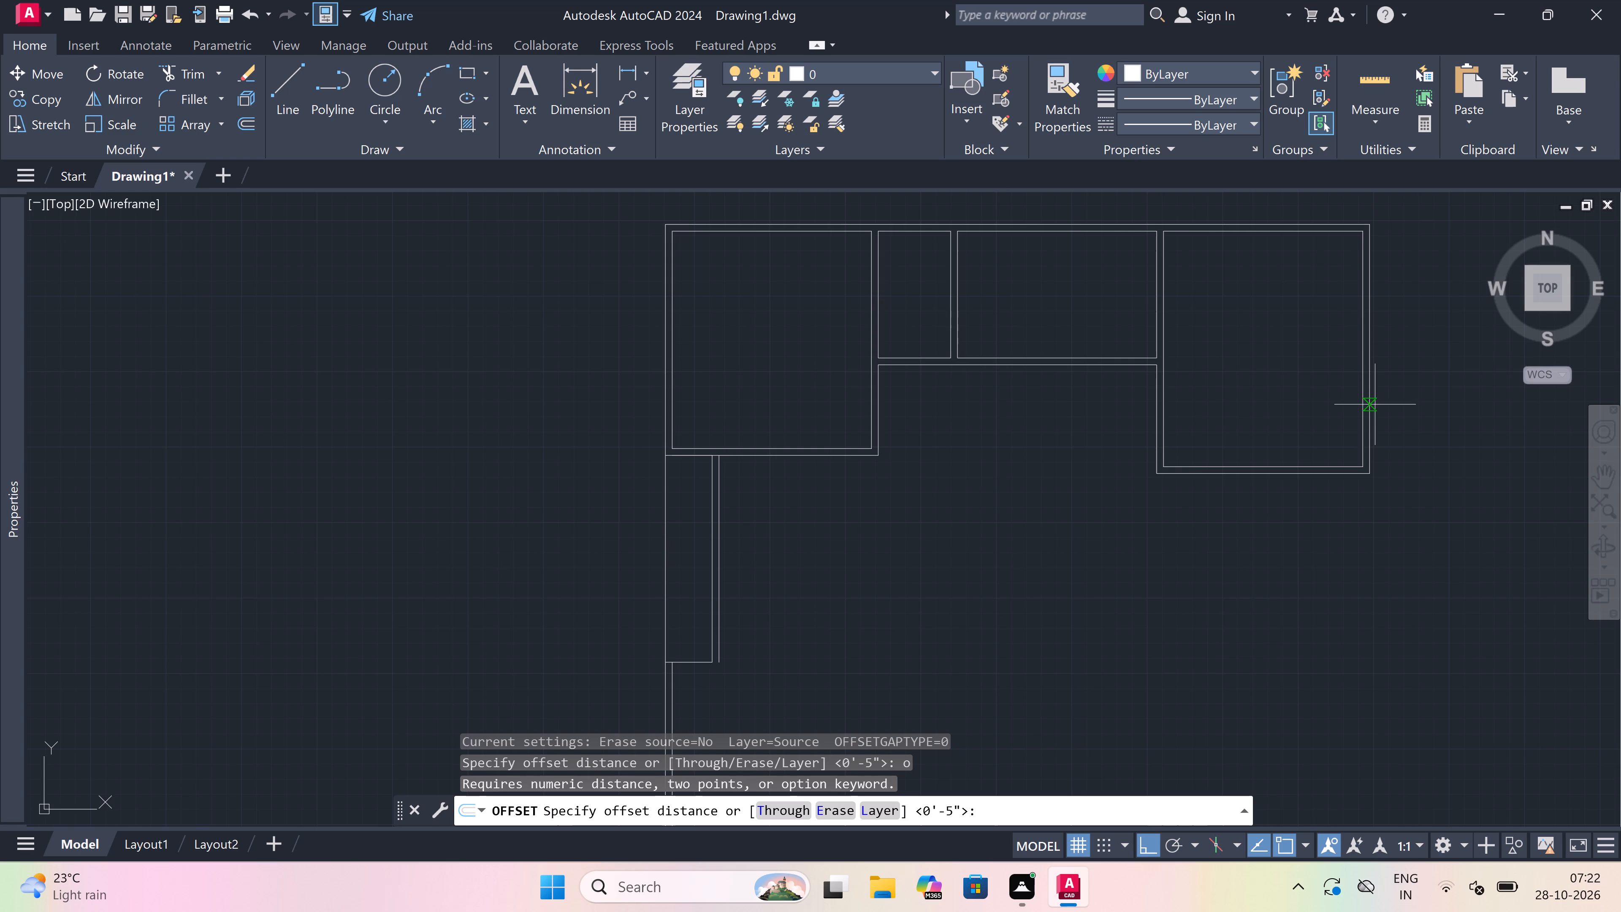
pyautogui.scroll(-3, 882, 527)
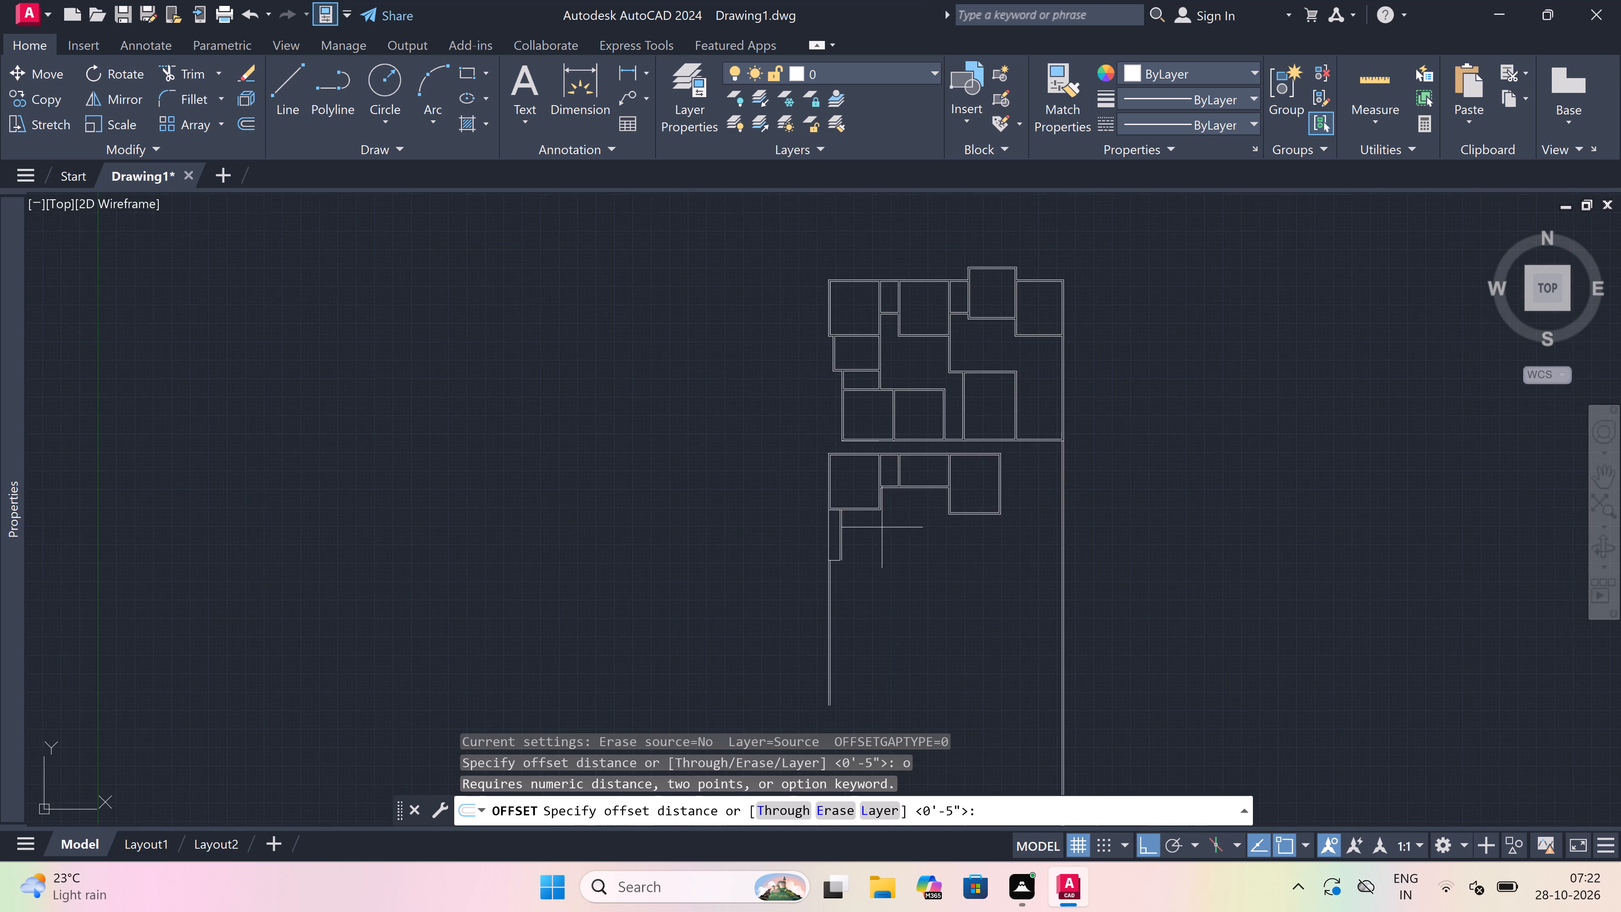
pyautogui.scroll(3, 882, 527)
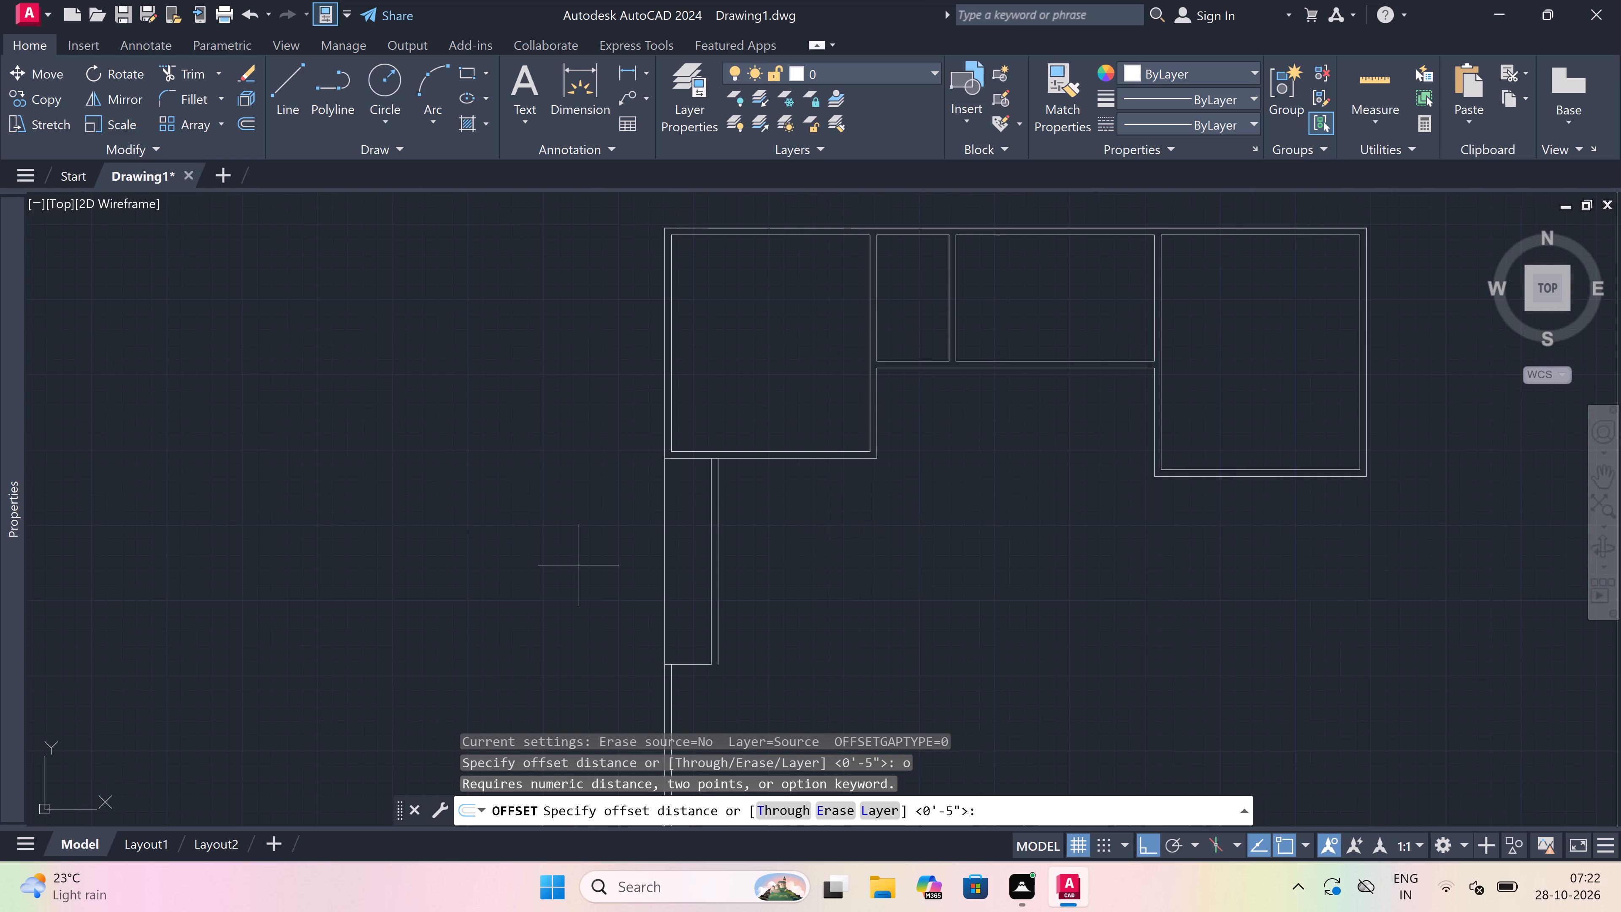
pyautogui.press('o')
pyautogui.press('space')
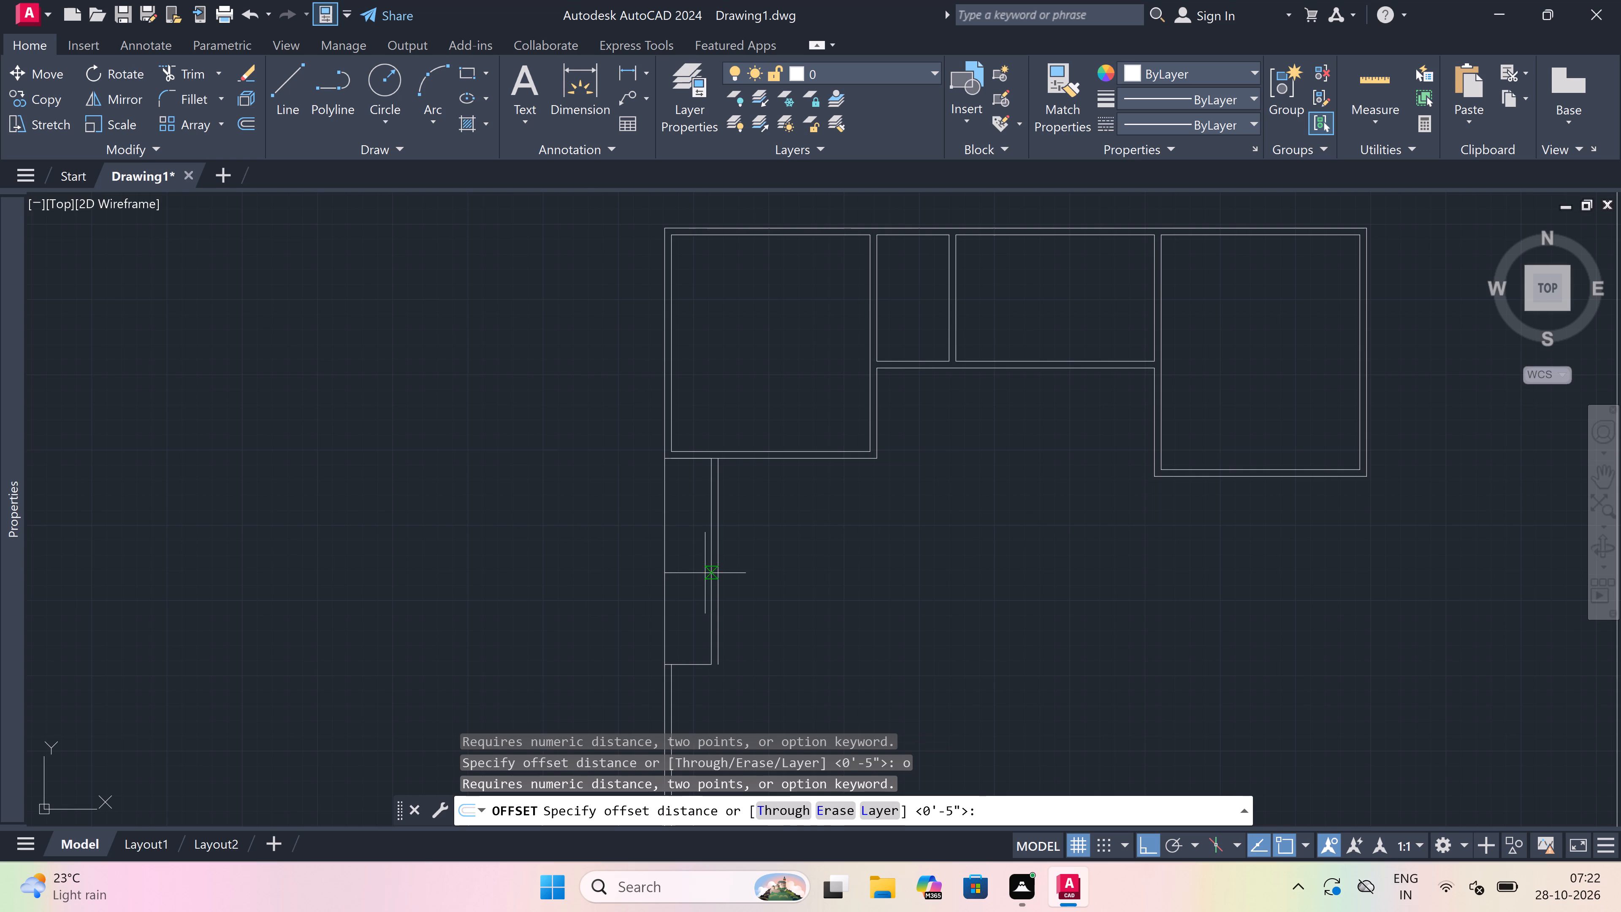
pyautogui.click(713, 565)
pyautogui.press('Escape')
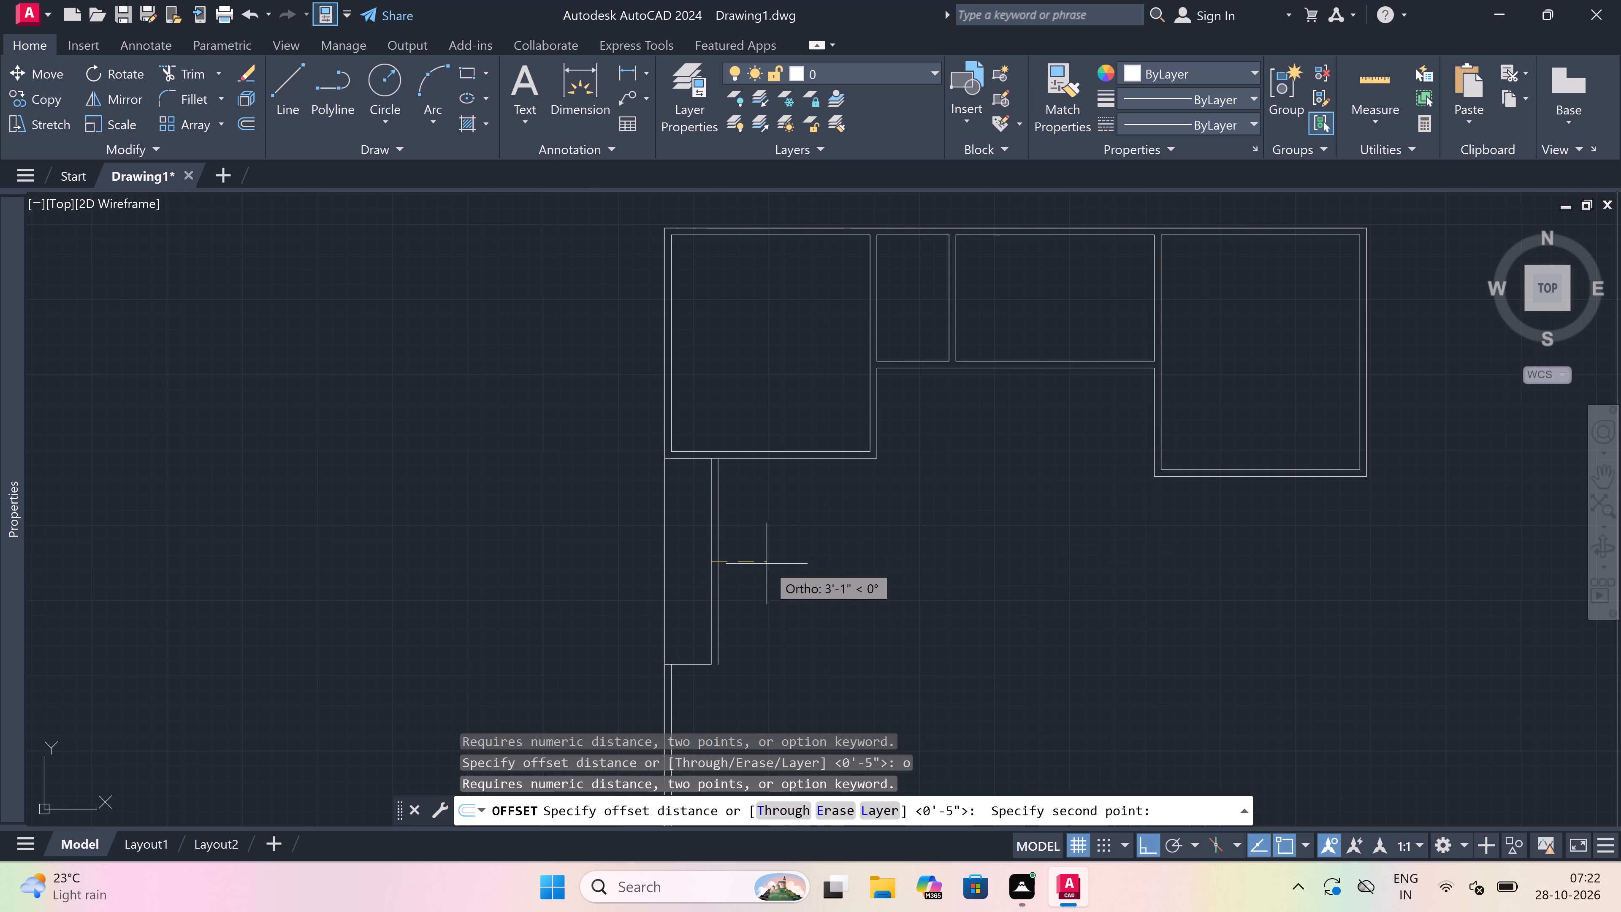
# Offset the narrow strip's right vertical wall line 11' to the right and the room's bottom outer wall line 11' downward.
pyautogui.press('space')
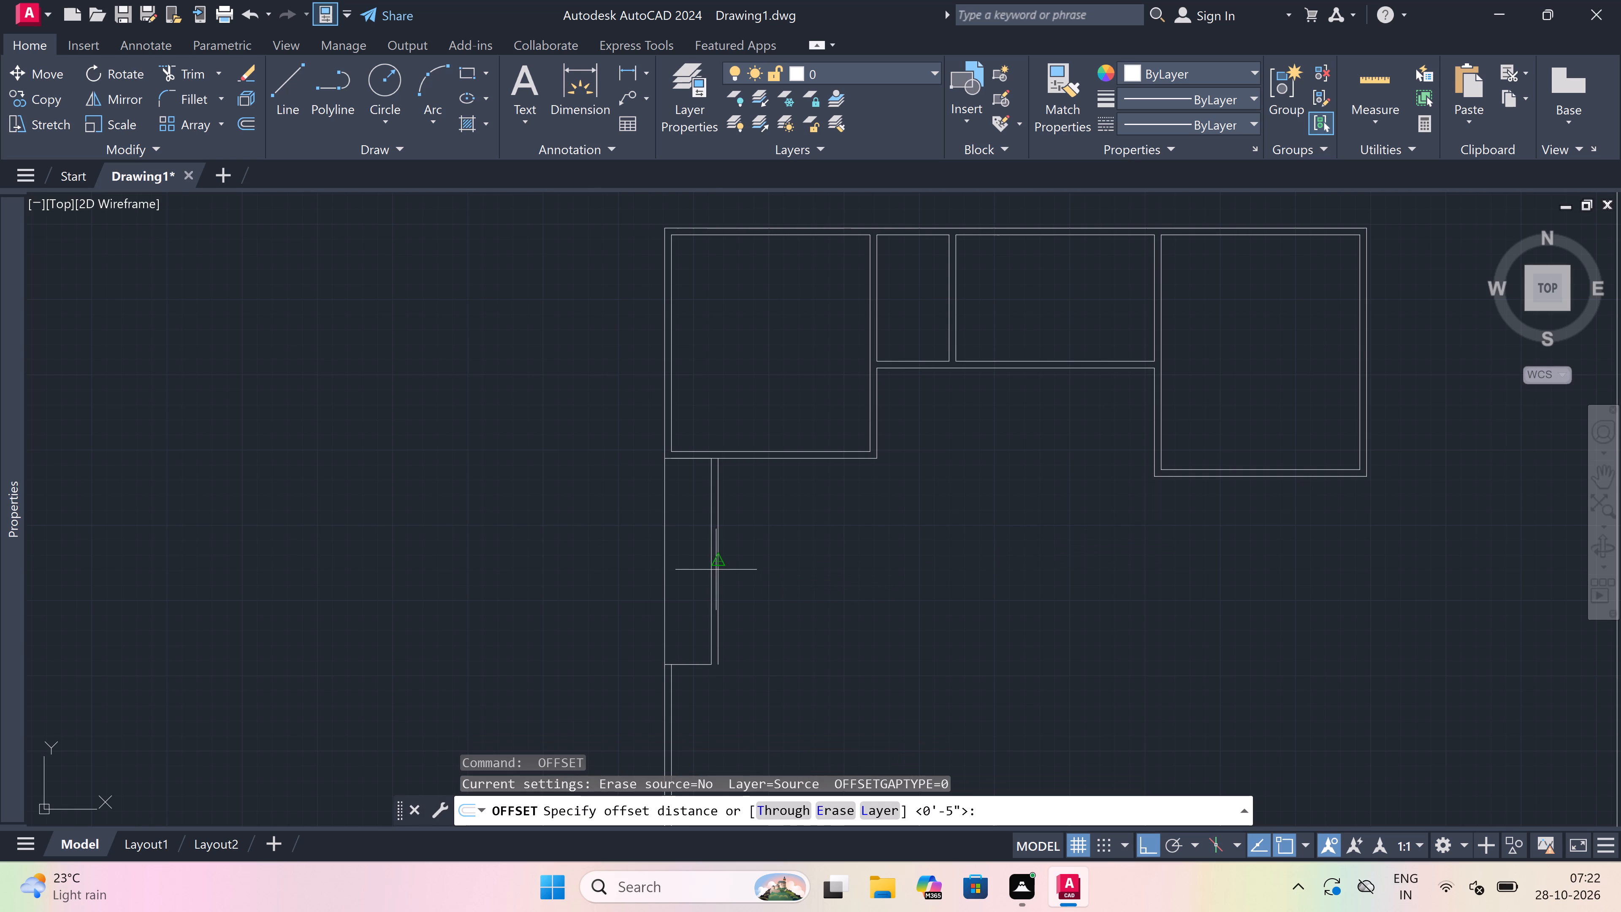
pyautogui.moveTo(716, 559); pyautogui.dragTo(742, 556)
pyautogui.write('11')
pyautogui.press("'")
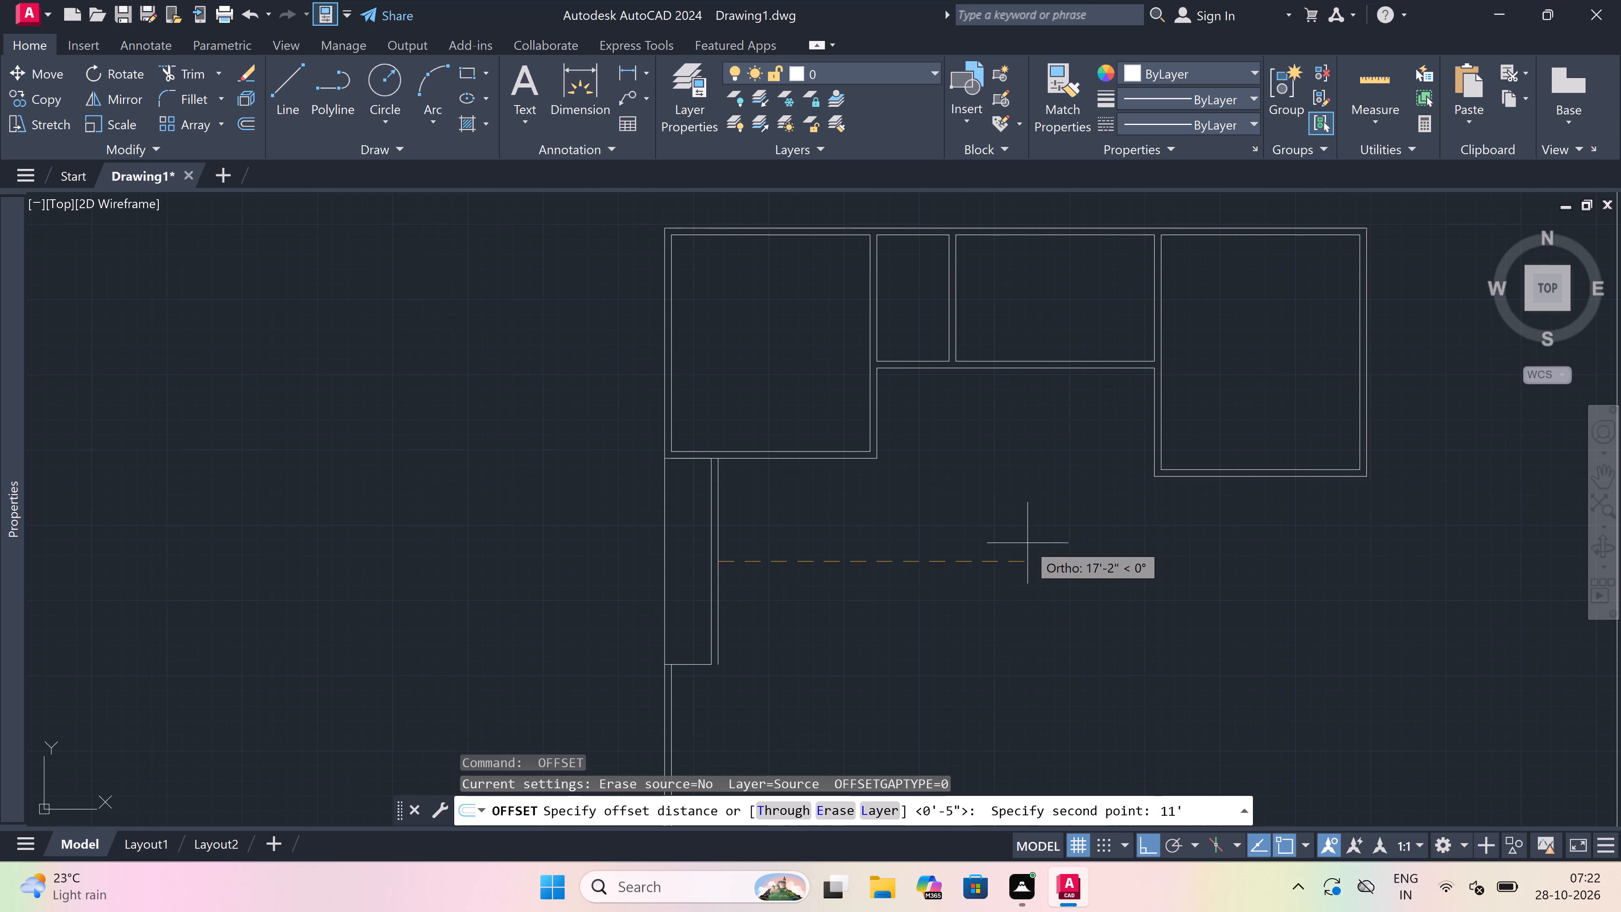
pyautogui.press('space')
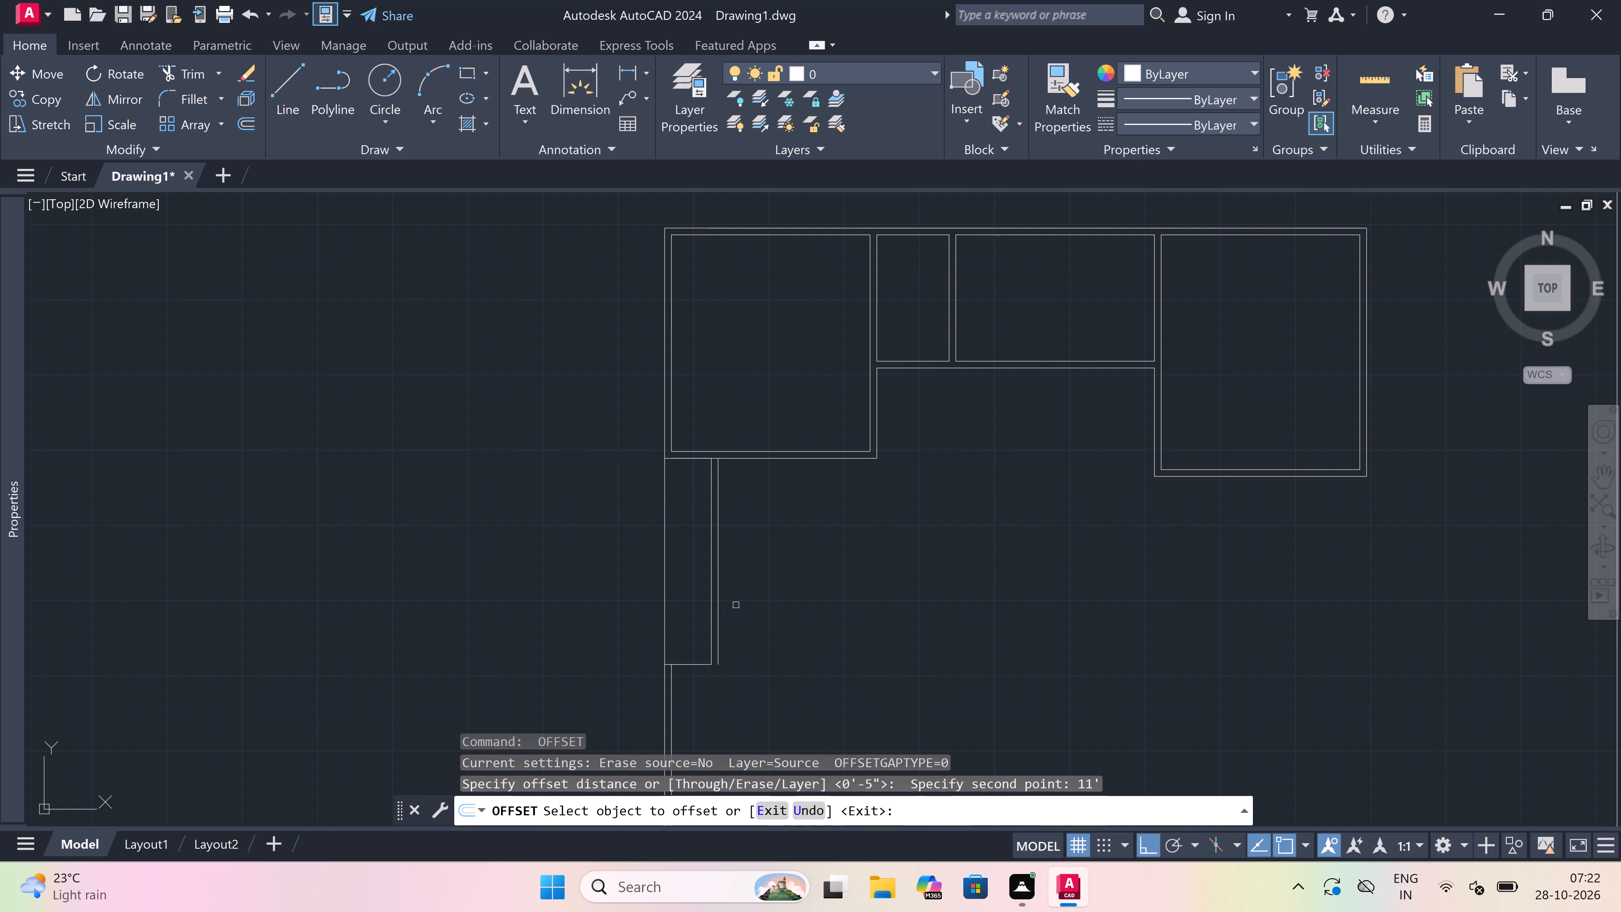
pyautogui.click(719, 580)
pyautogui.click(859, 579)
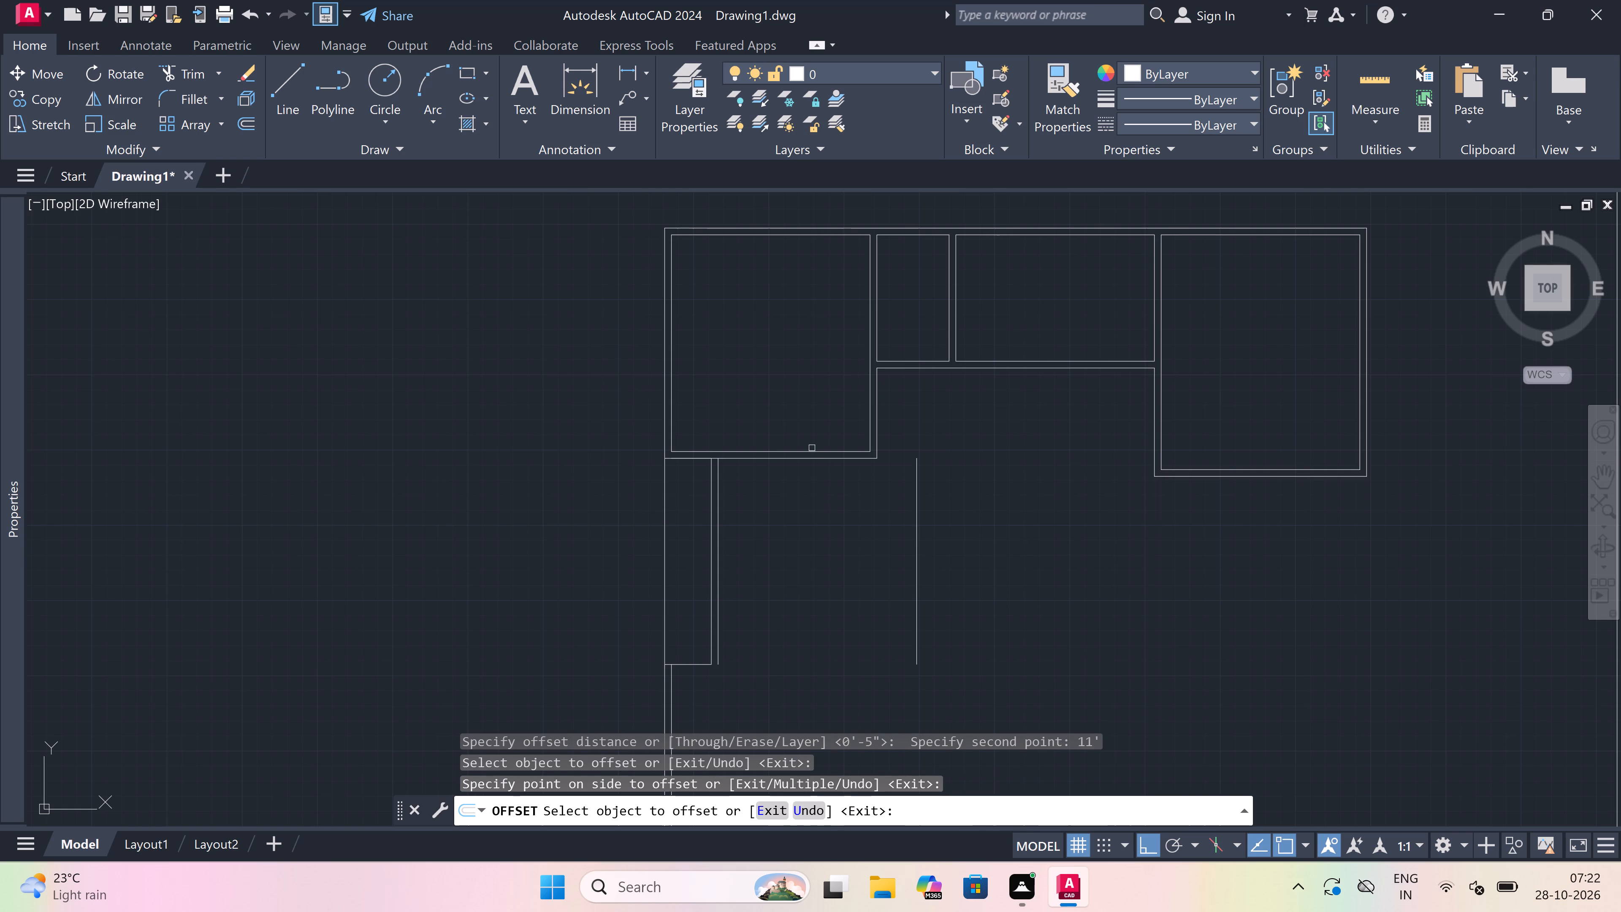
pyautogui.moveTo(810, 458); pyautogui.dragTo(810, 474)
pyautogui.click(812, 532)
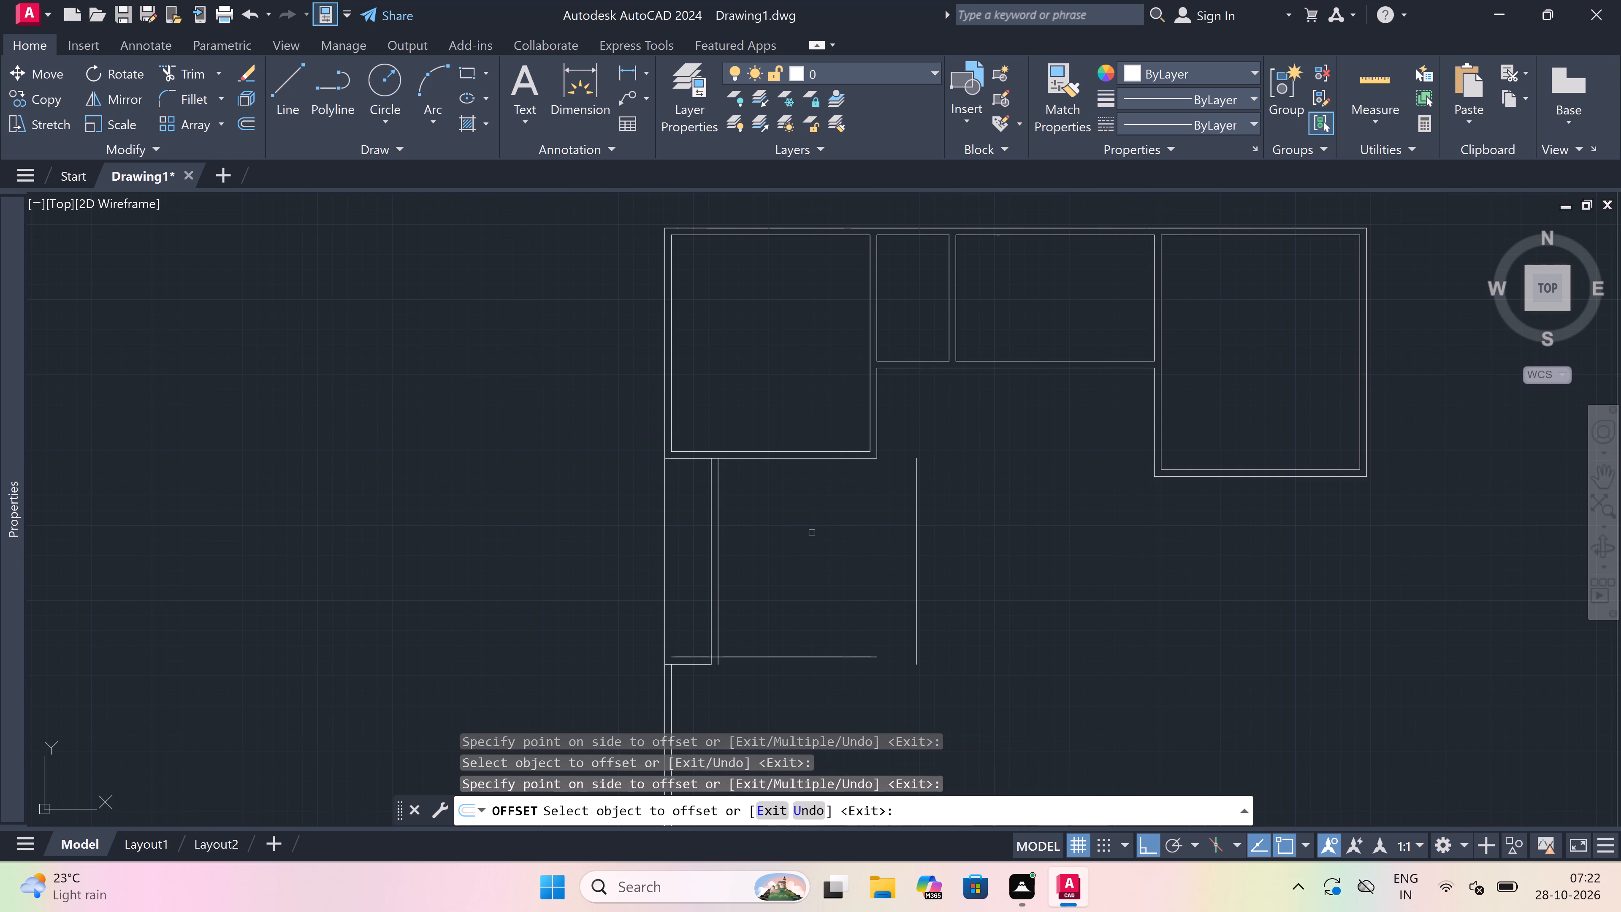
pyautogui.press('Escape')
# Offset the new horizontal line 4.5" downward and the new vertical line 4.5" to the right to give both walls thickness.
pyautogui.scroll(-1, 804, 613)
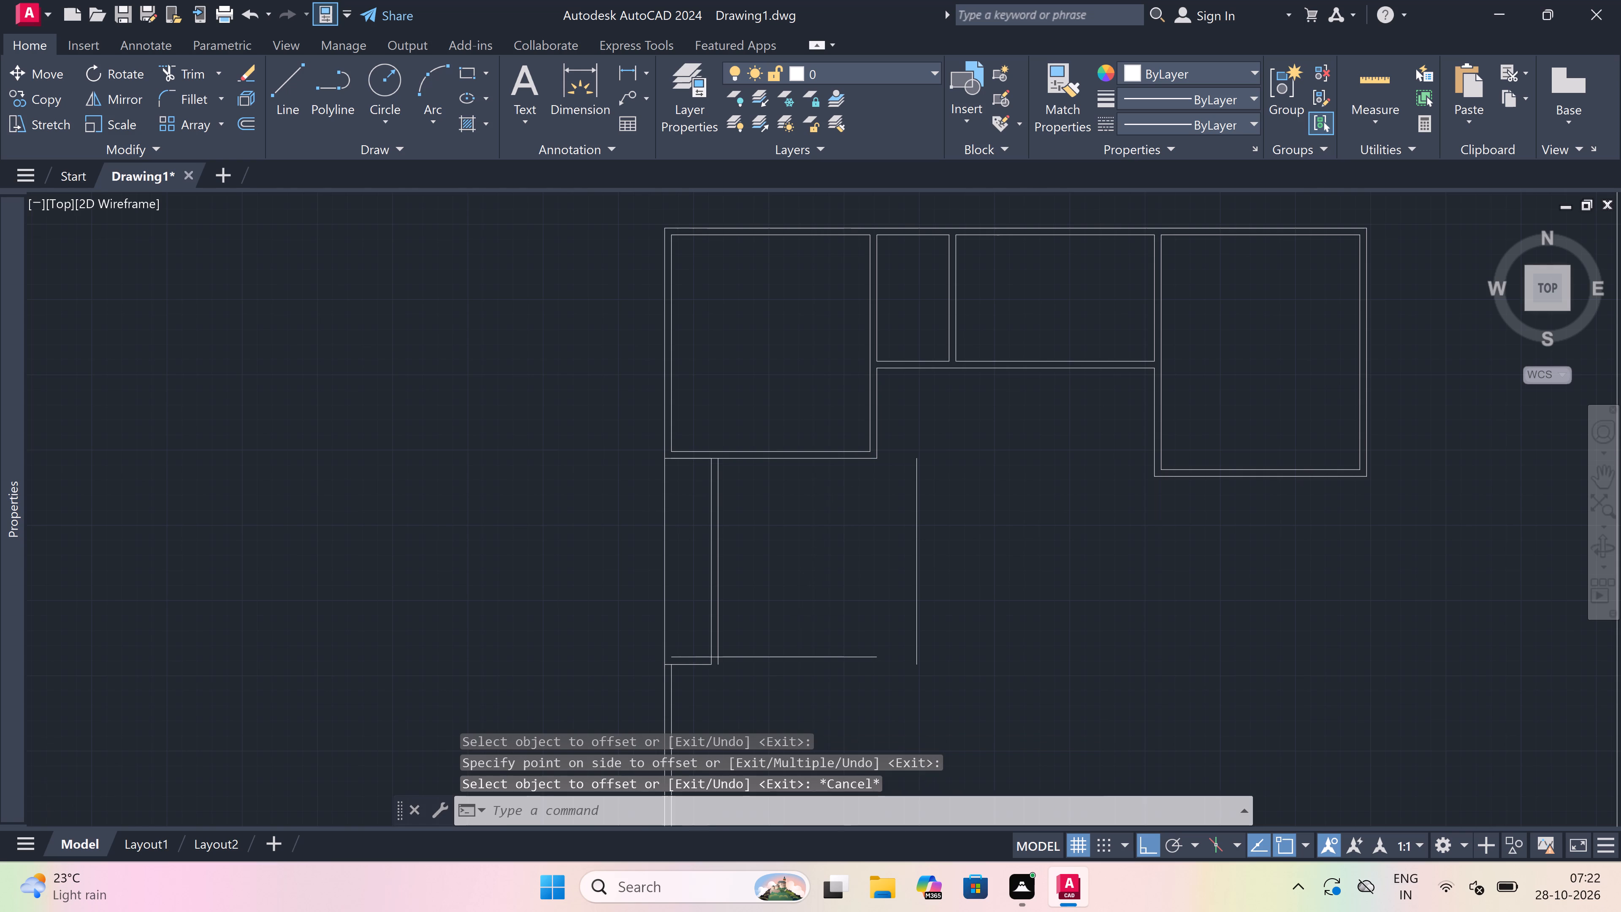
pyautogui.scroll(-1, 804, 613)
pyautogui.scroll(3, 795, 653)
pyautogui.scroll(2, 788, 564)
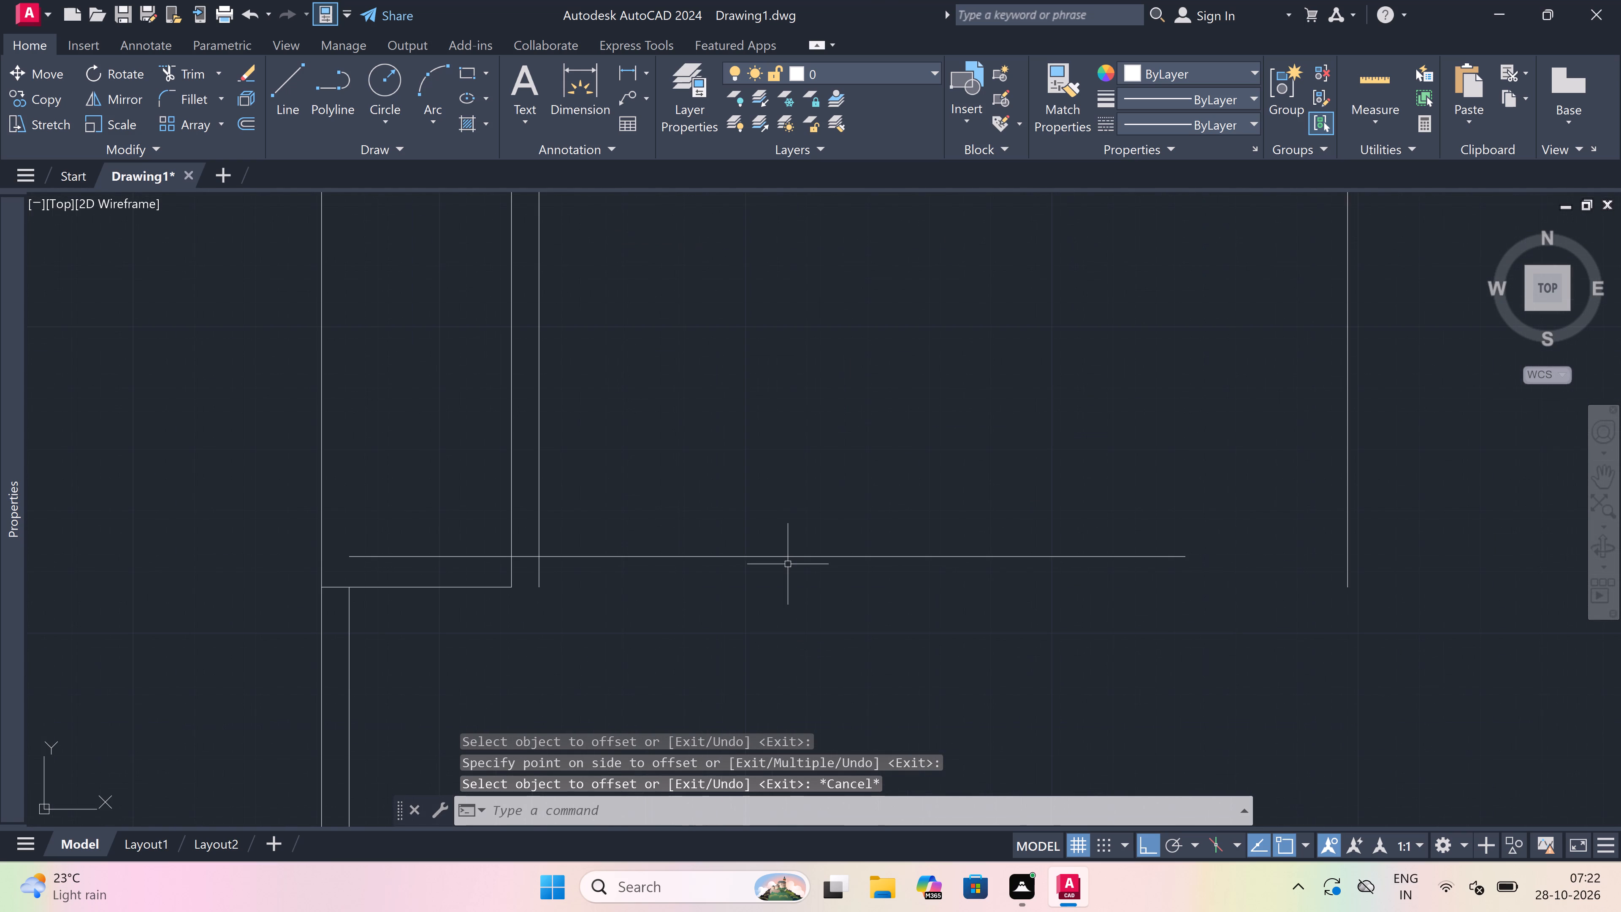
pyautogui.press('space')
pyautogui.moveTo(788, 559); pyautogui.dragTo(794, 592)
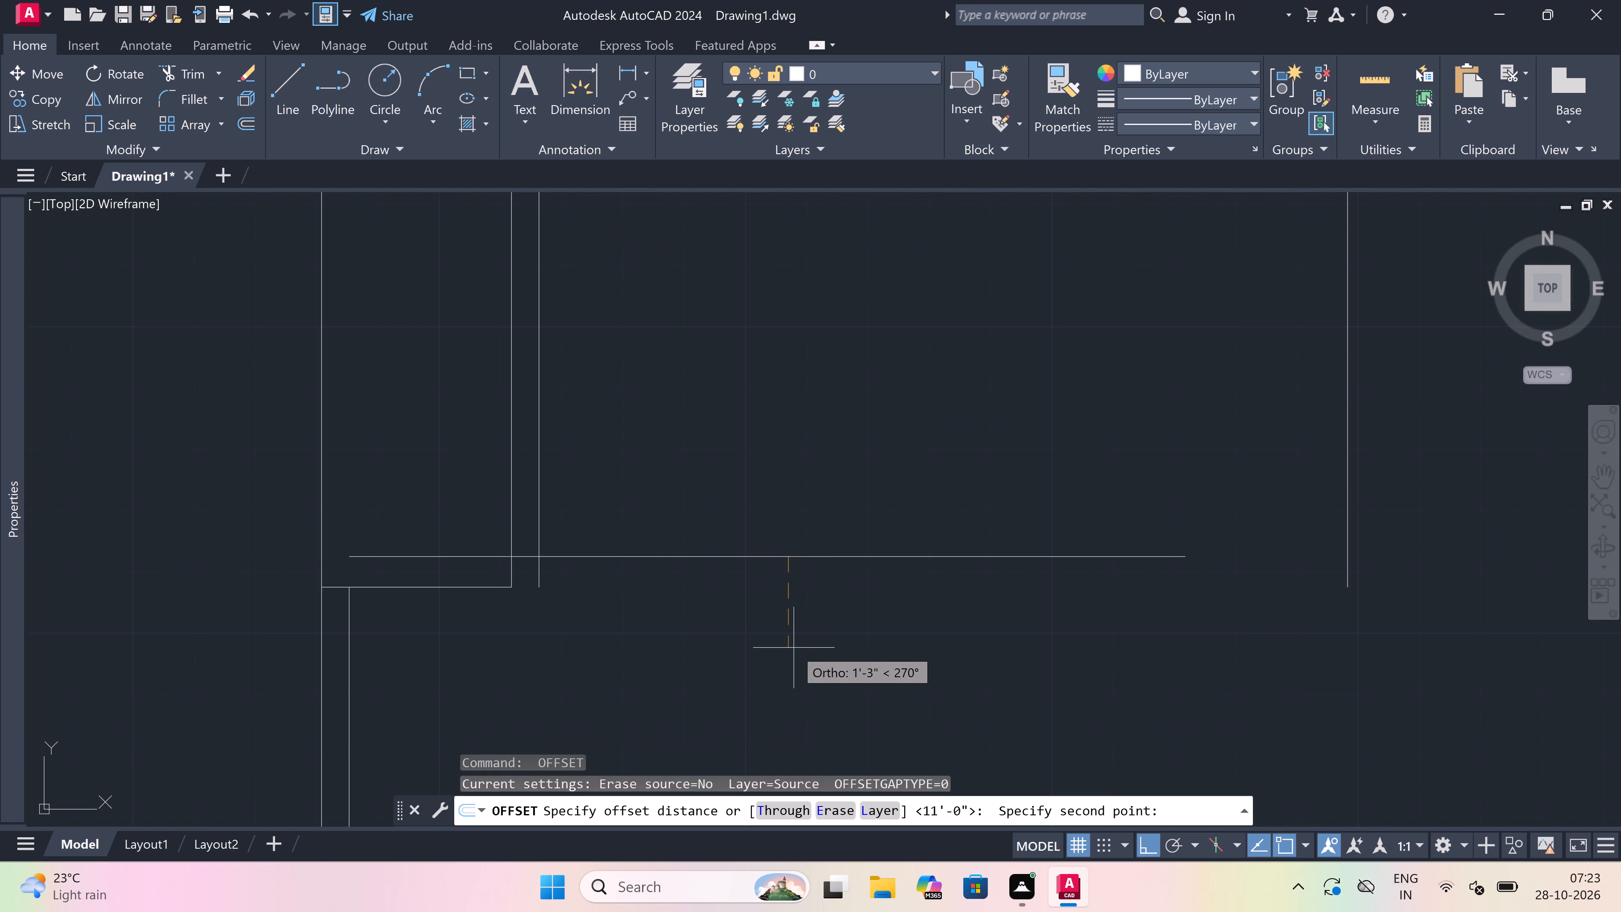
pyautogui.write('4.5"')
pyautogui.press('space')
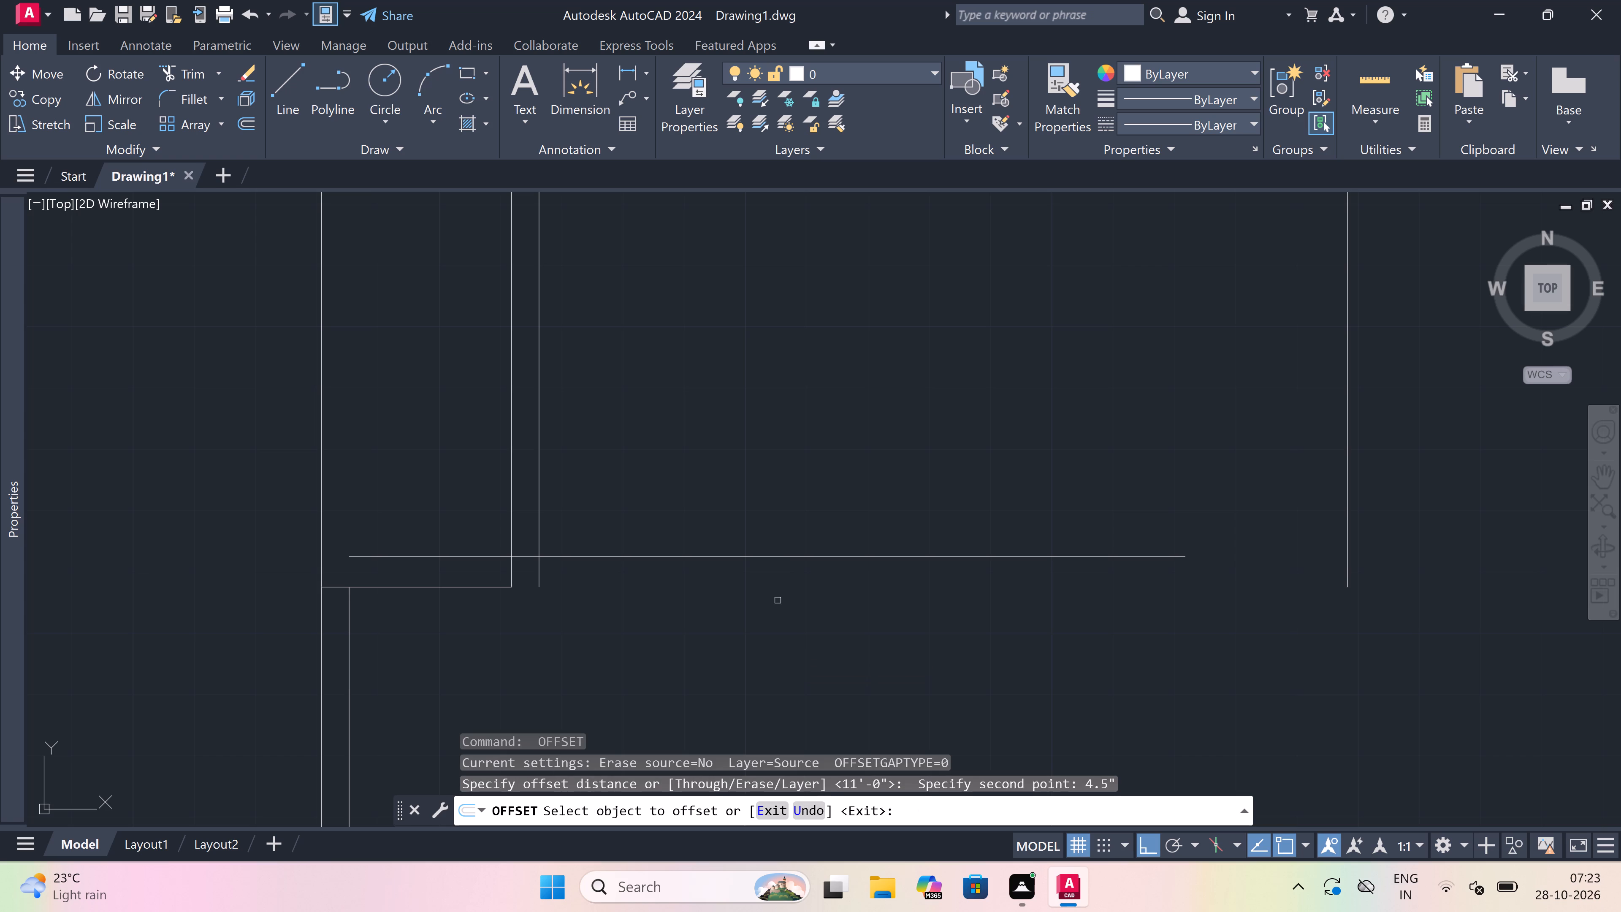
pyautogui.click(805, 559)
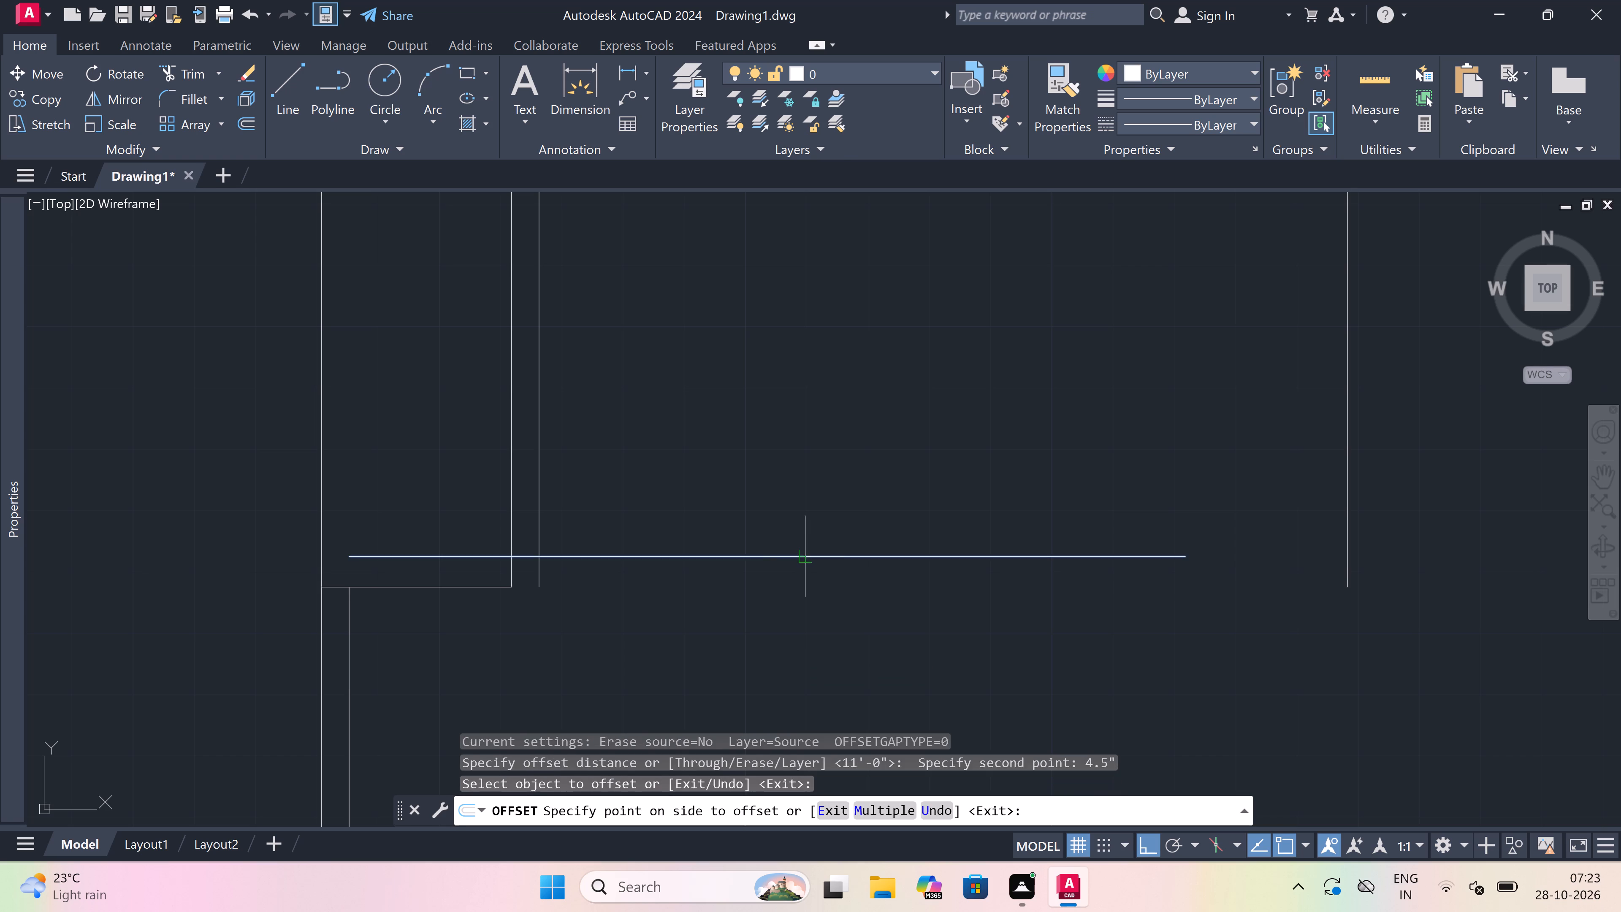
pyautogui.click(805, 572)
pyautogui.scroll(-4, 805, 572)
pyautogui.scroll(2, 854, 552)
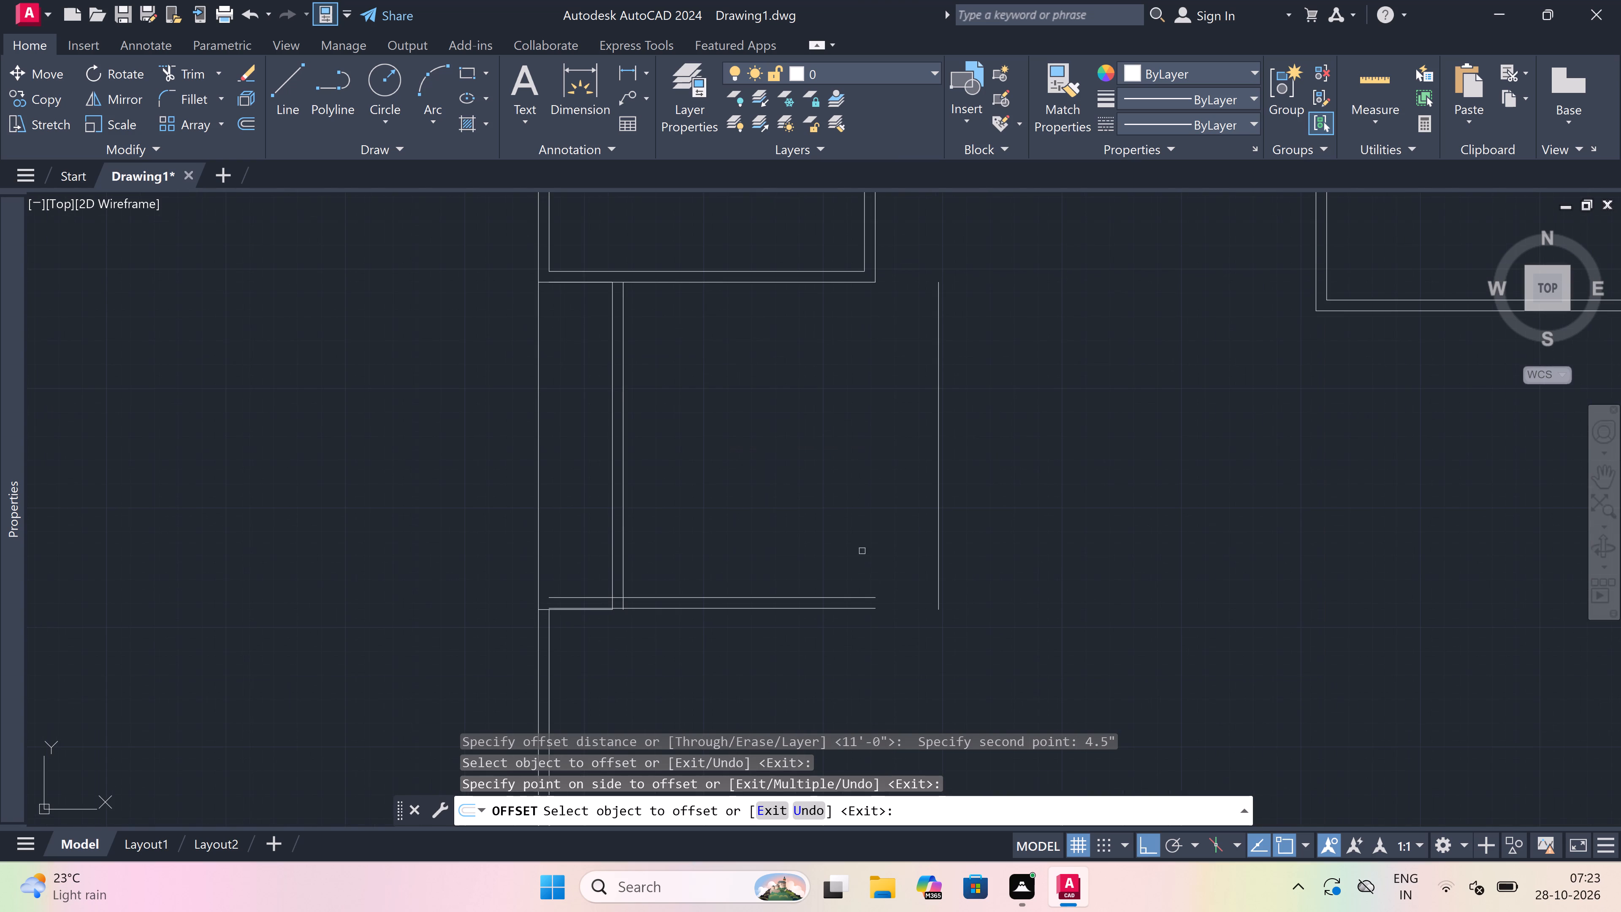
pyautogui.click(938, 560)
pyautogui.click(1027, 558)
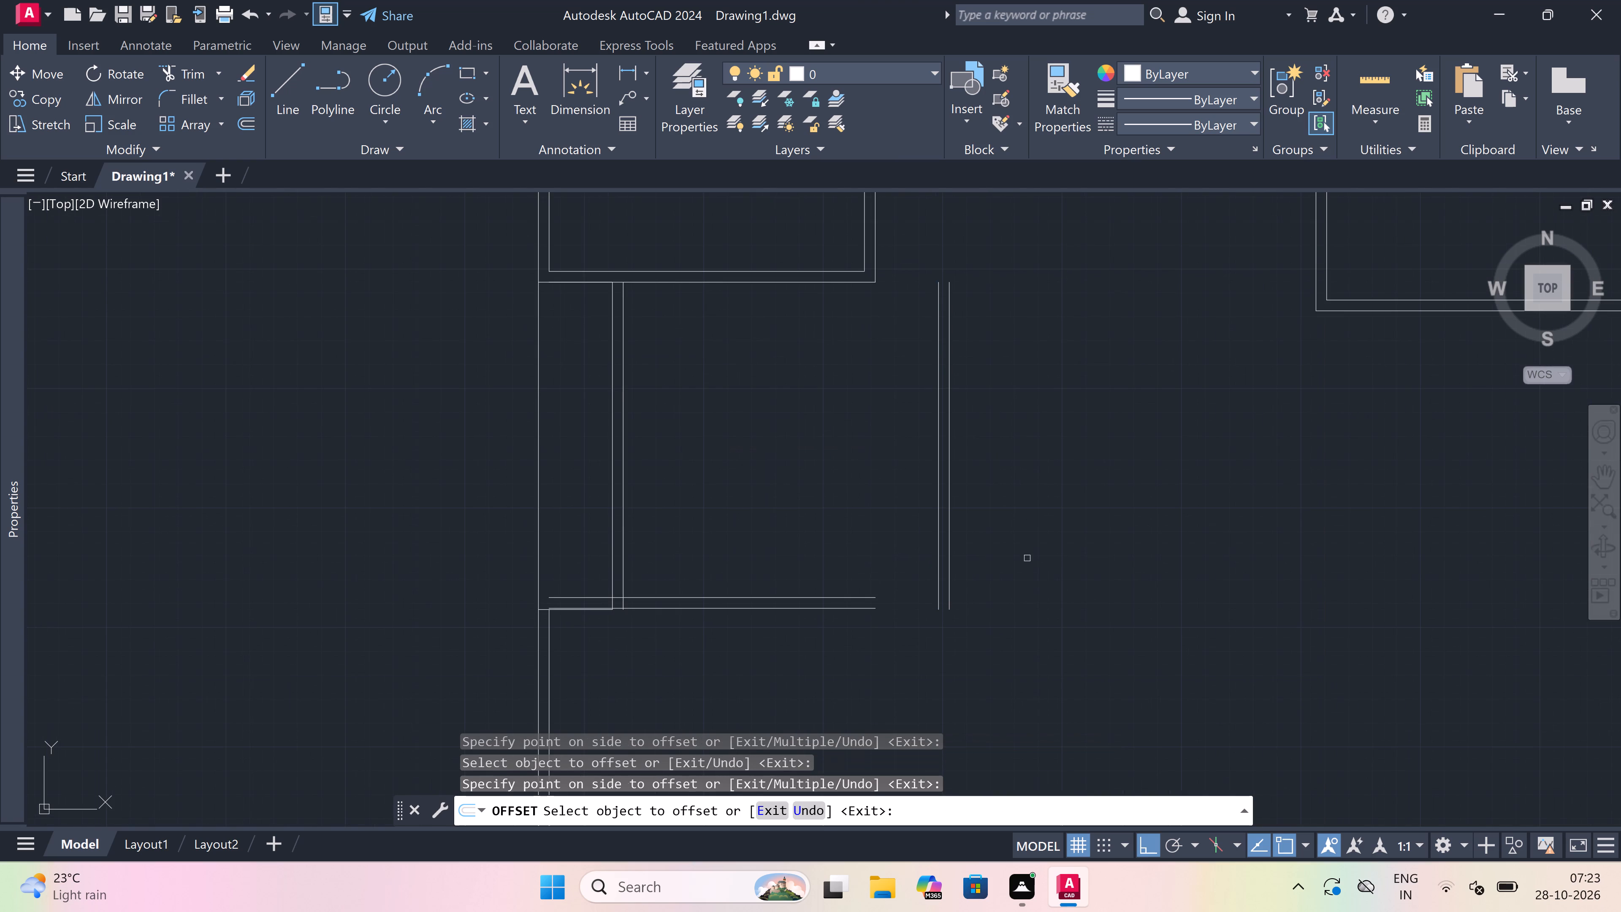
pyautogui.press('Escape')
# Erase the short horizontal line closing the bottom of the narrow strip, just below the new lower wall line.
pyautogui.scroll(1, 678, 634)
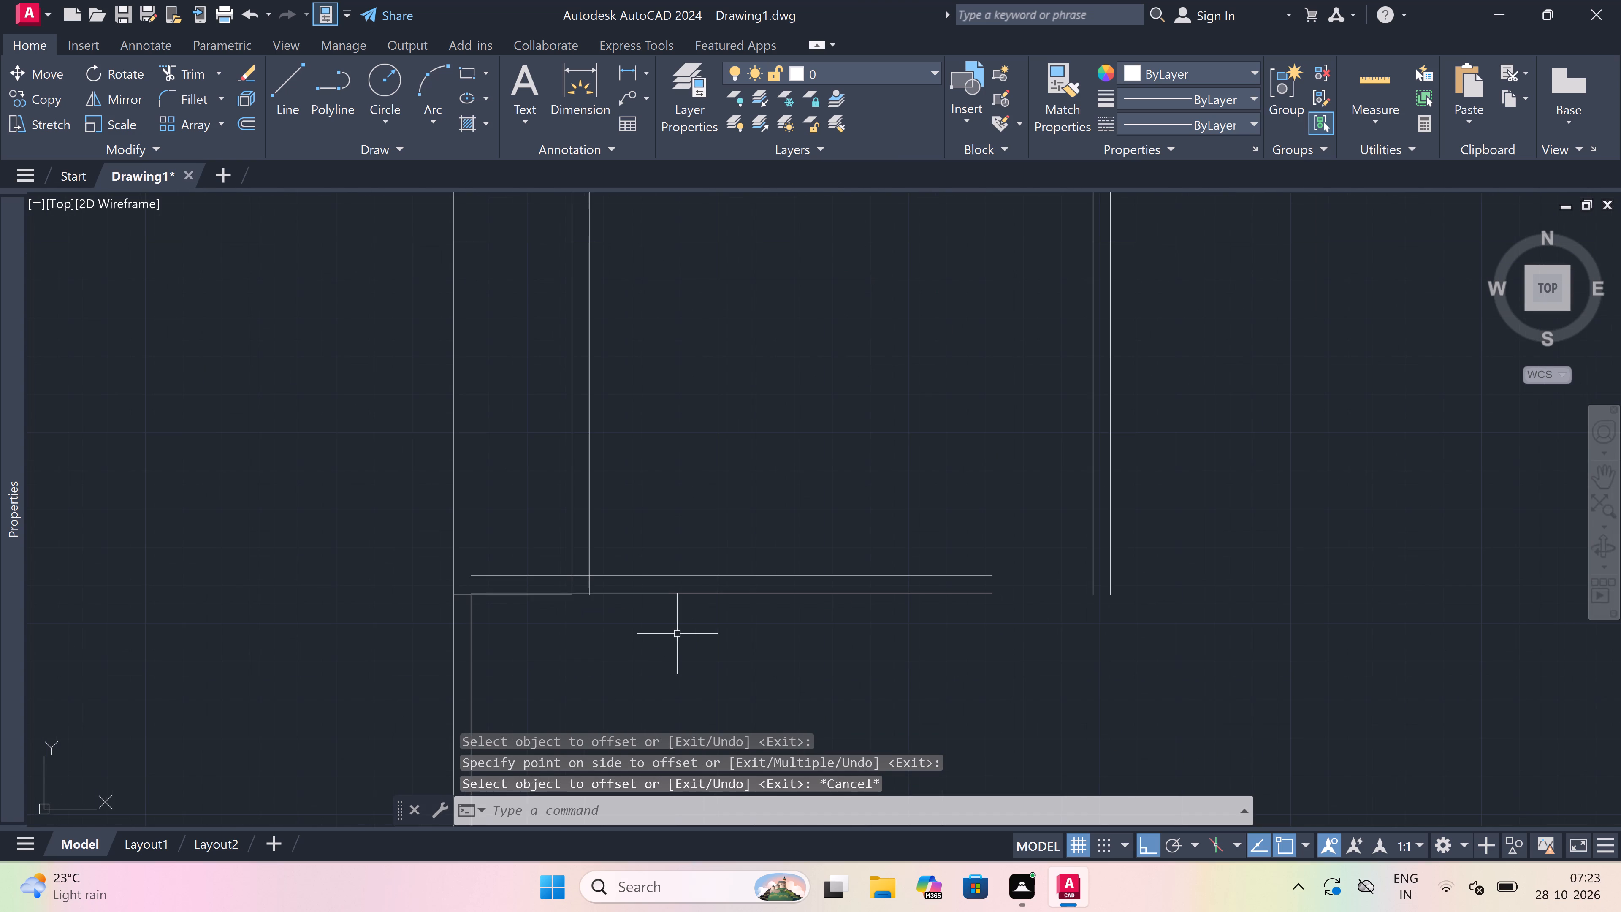
pyautogui.scroll(4, 322, 578)
pyautogui.scroll(-2, 676, 618)
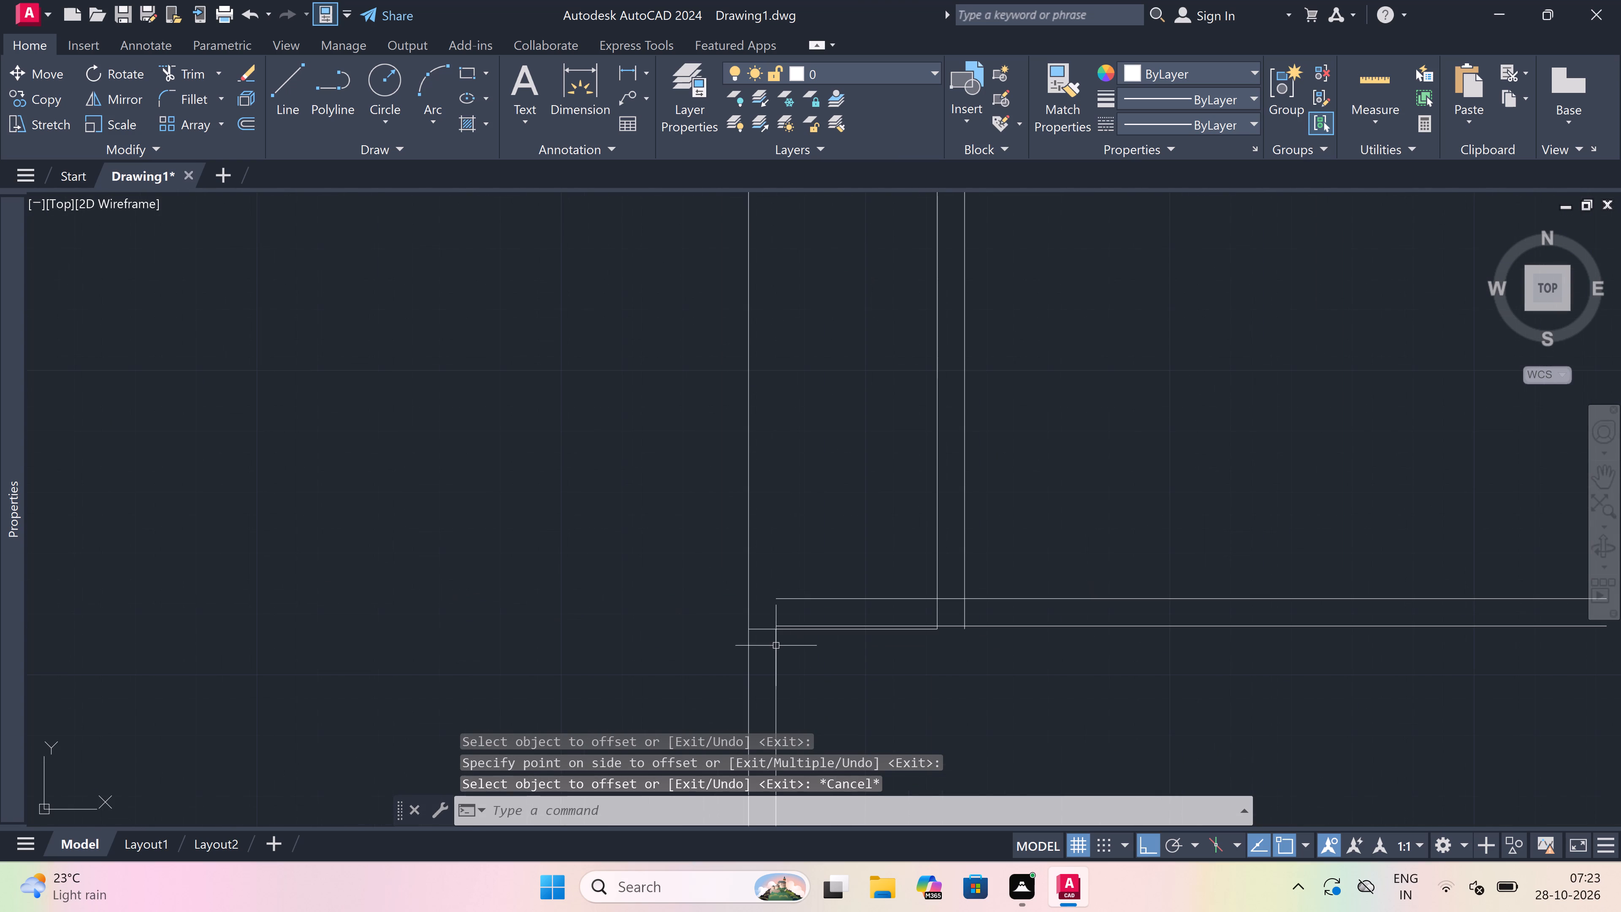
pyautogui.scroll(3, 828, 642)
pyautogui.scroll(2, 807, 594)
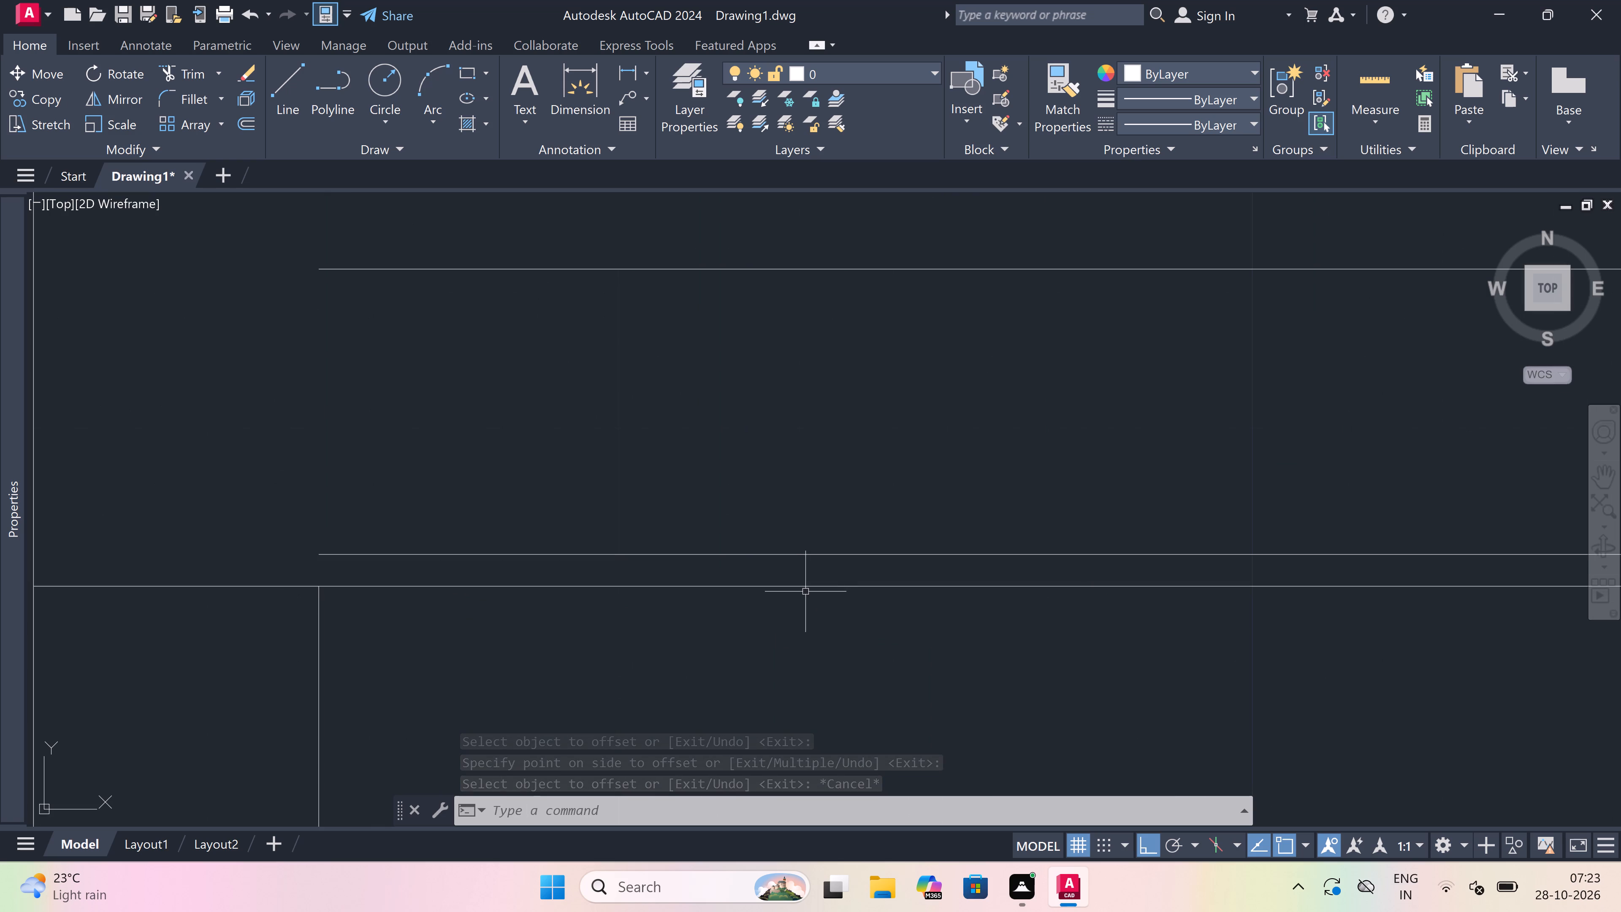
pyautogui.click(797, 577)
pyautogui.click(745, 617)
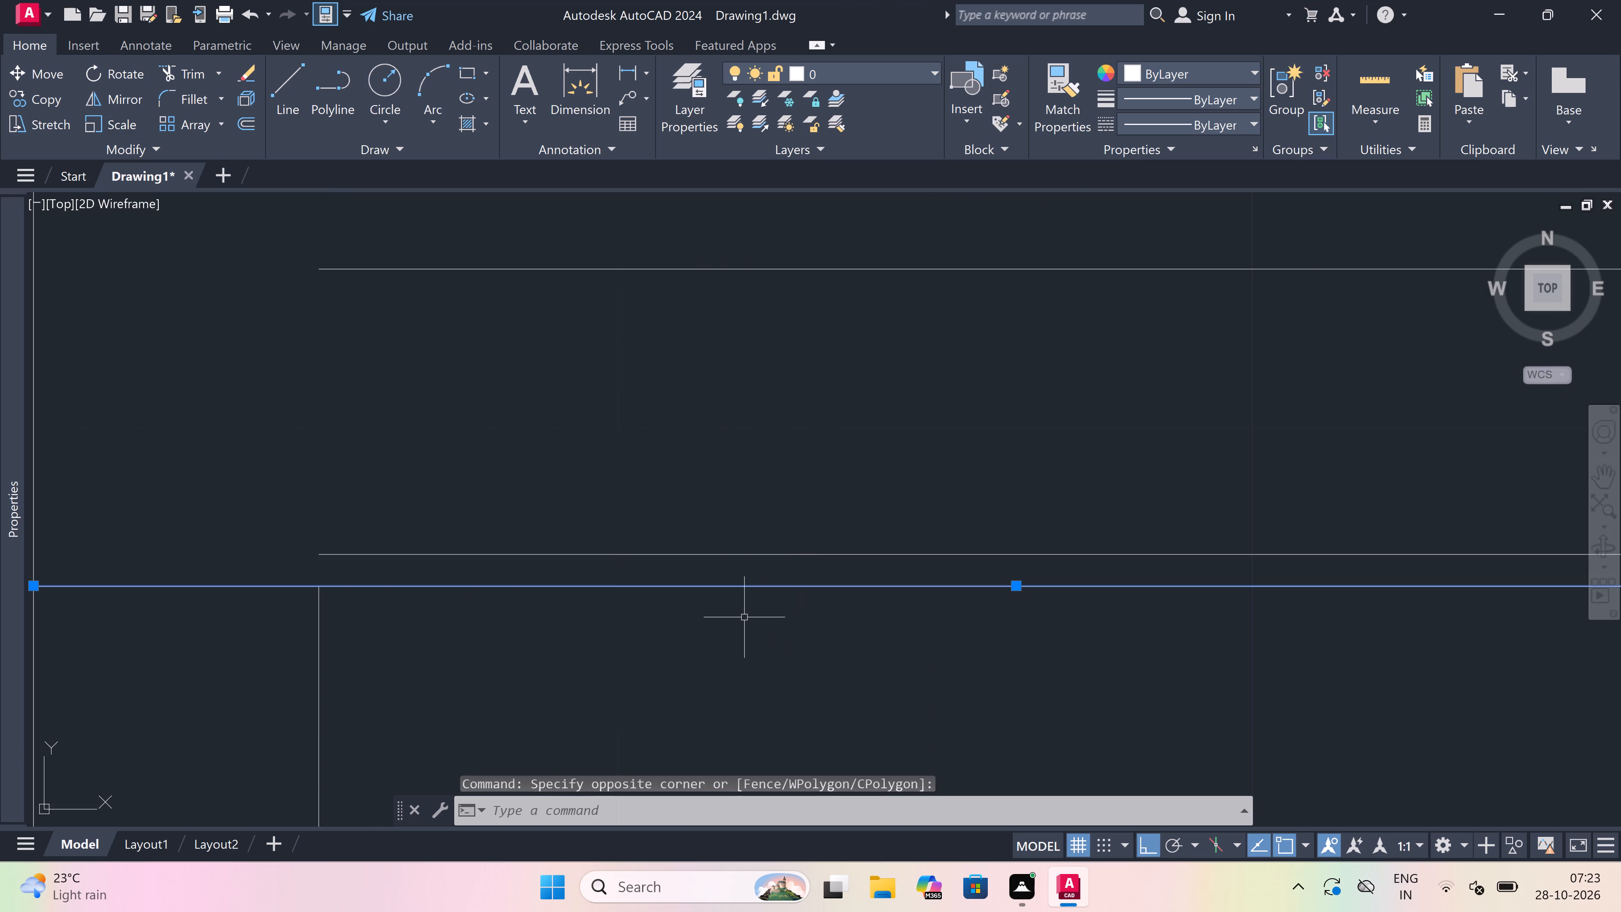
pyautogui.press('Delete')
# Trim the new room's lower-left corner, removing the upper horizontal line left of the inner vertical line and that vertical line's piece between the horizontals.
pyautogui.scroll(-4, 734, 553)
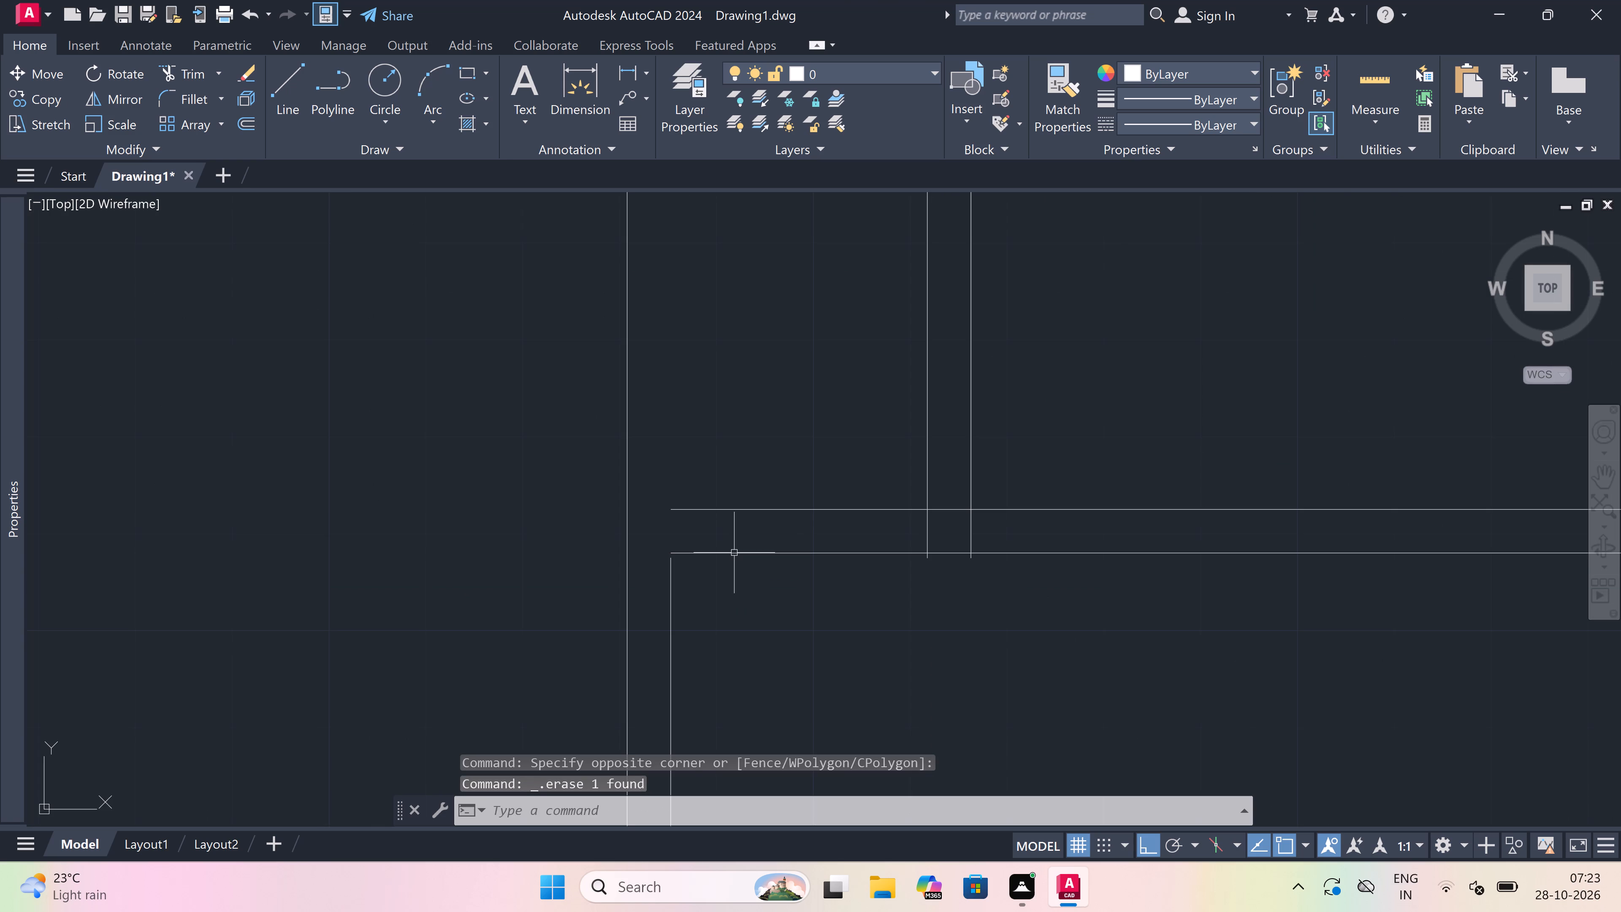
pyautogui.scroll(-2, 734, 553)
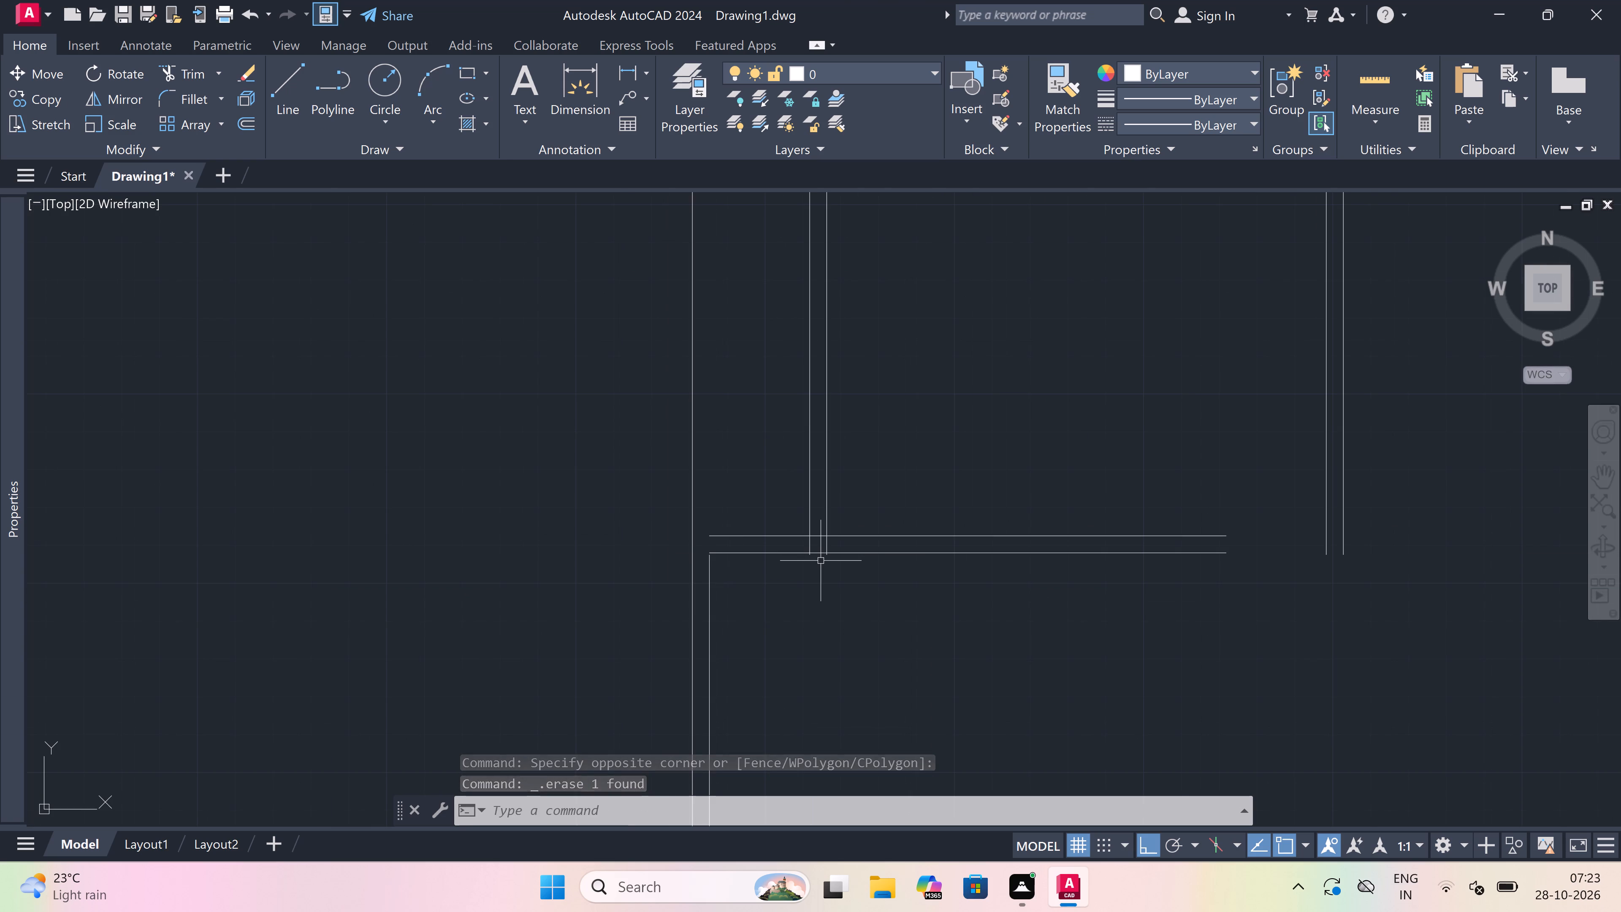
pyautogui.write('tr')
pyautogui.press('space')
pyautogui.scroll(2, 821, 561)
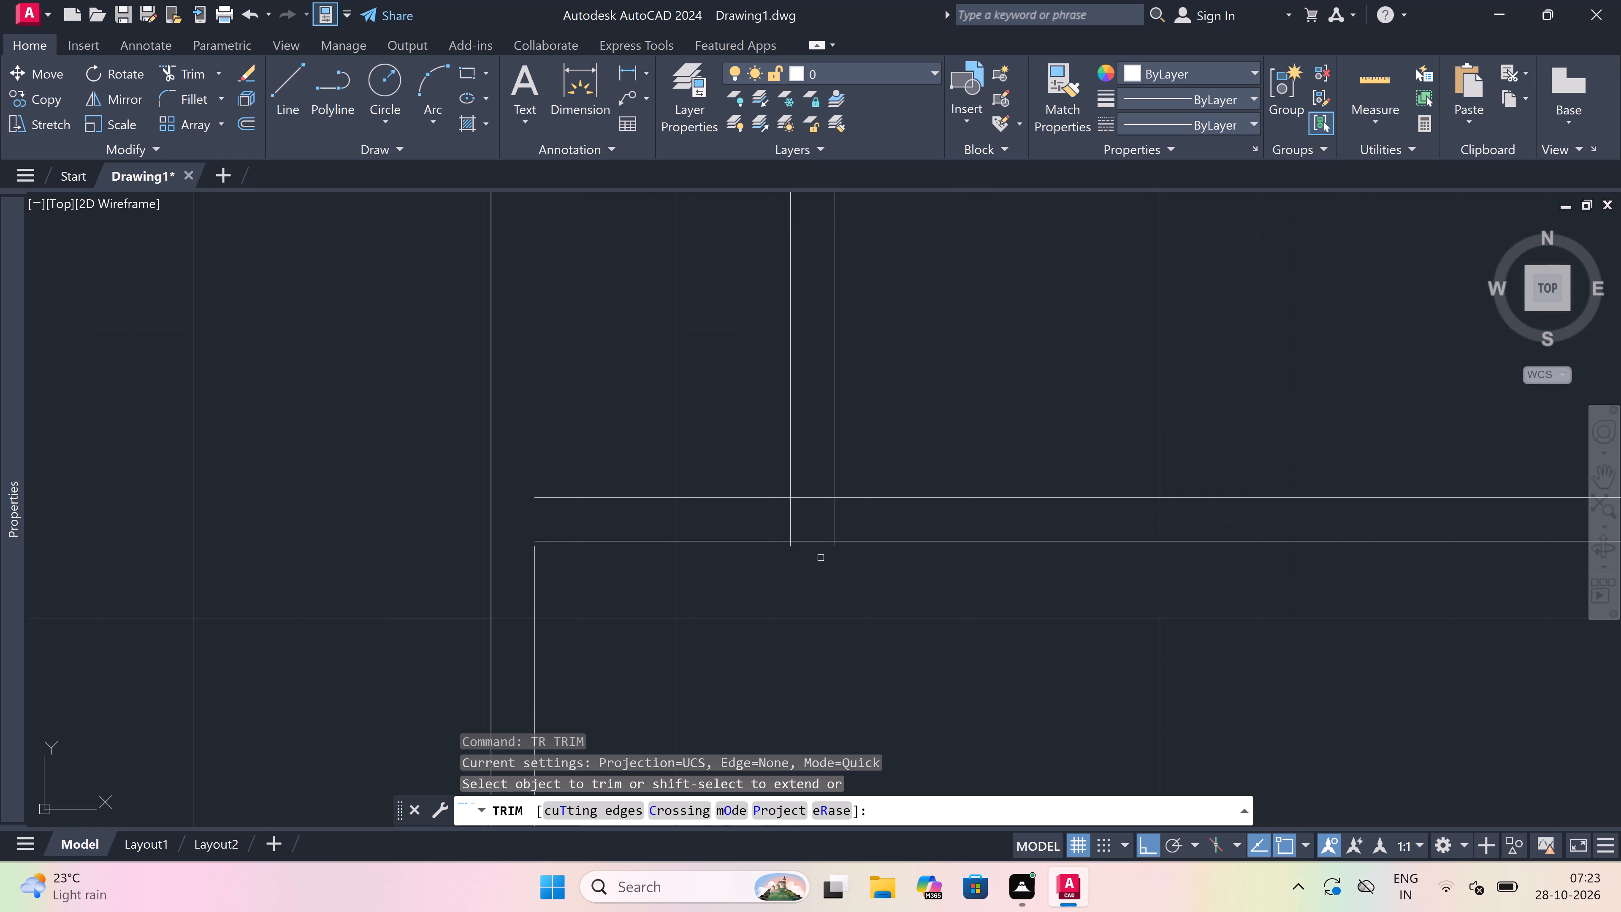
pyautogui.click(744, 509)
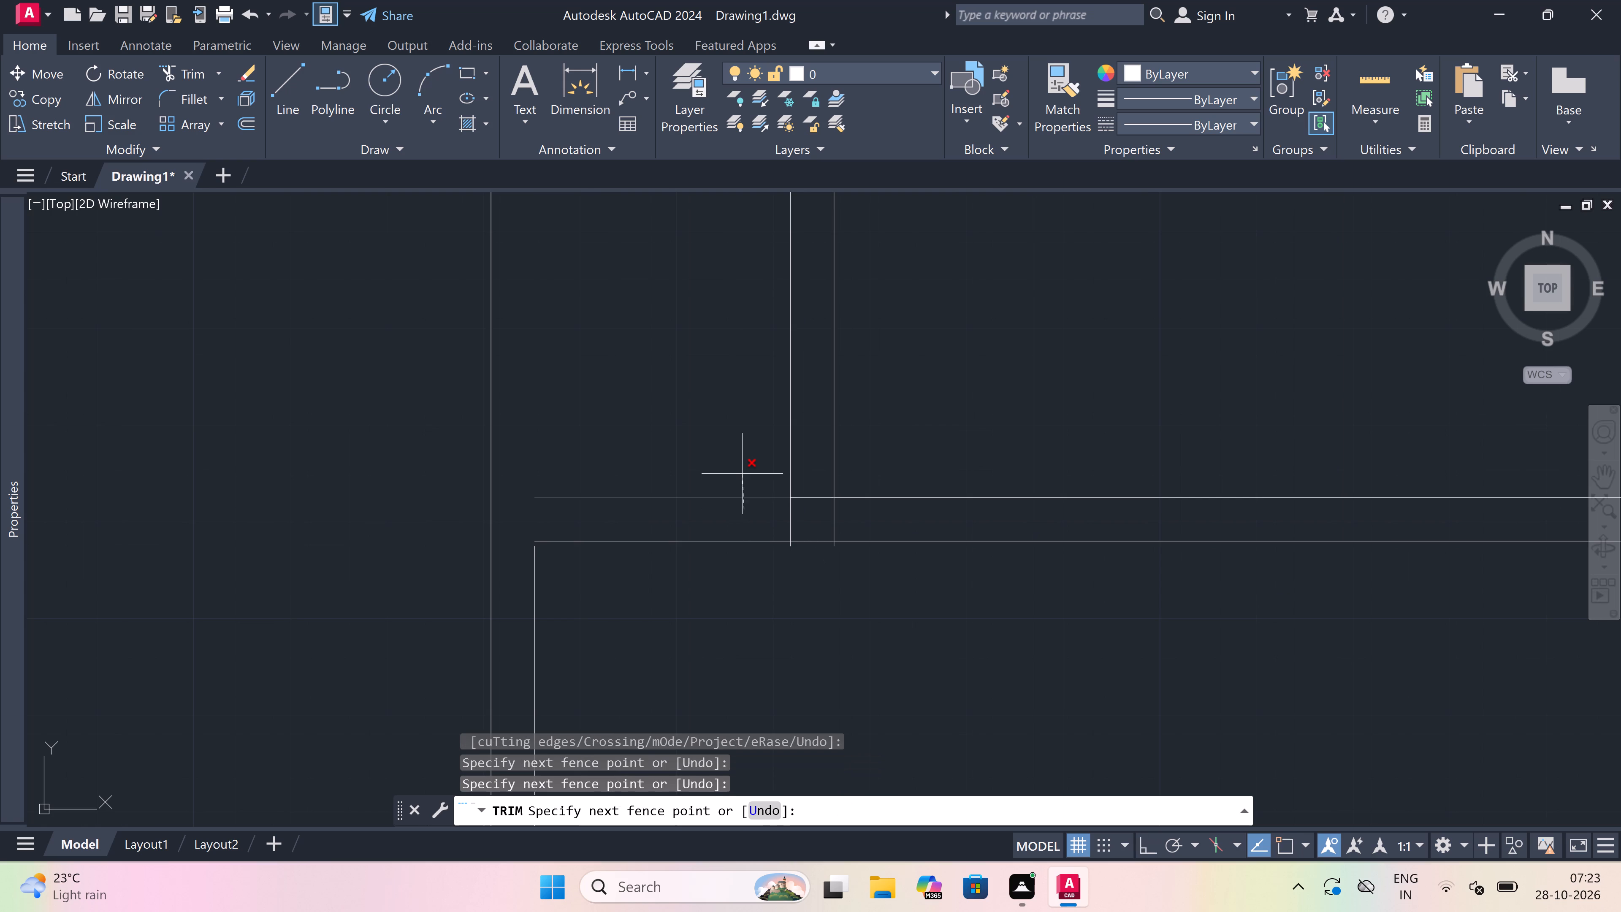
pyautogui.click(742, 473)
pyautogui.scroll(1, 814, 556)
pyautogui.scroll(1, 817, 512)
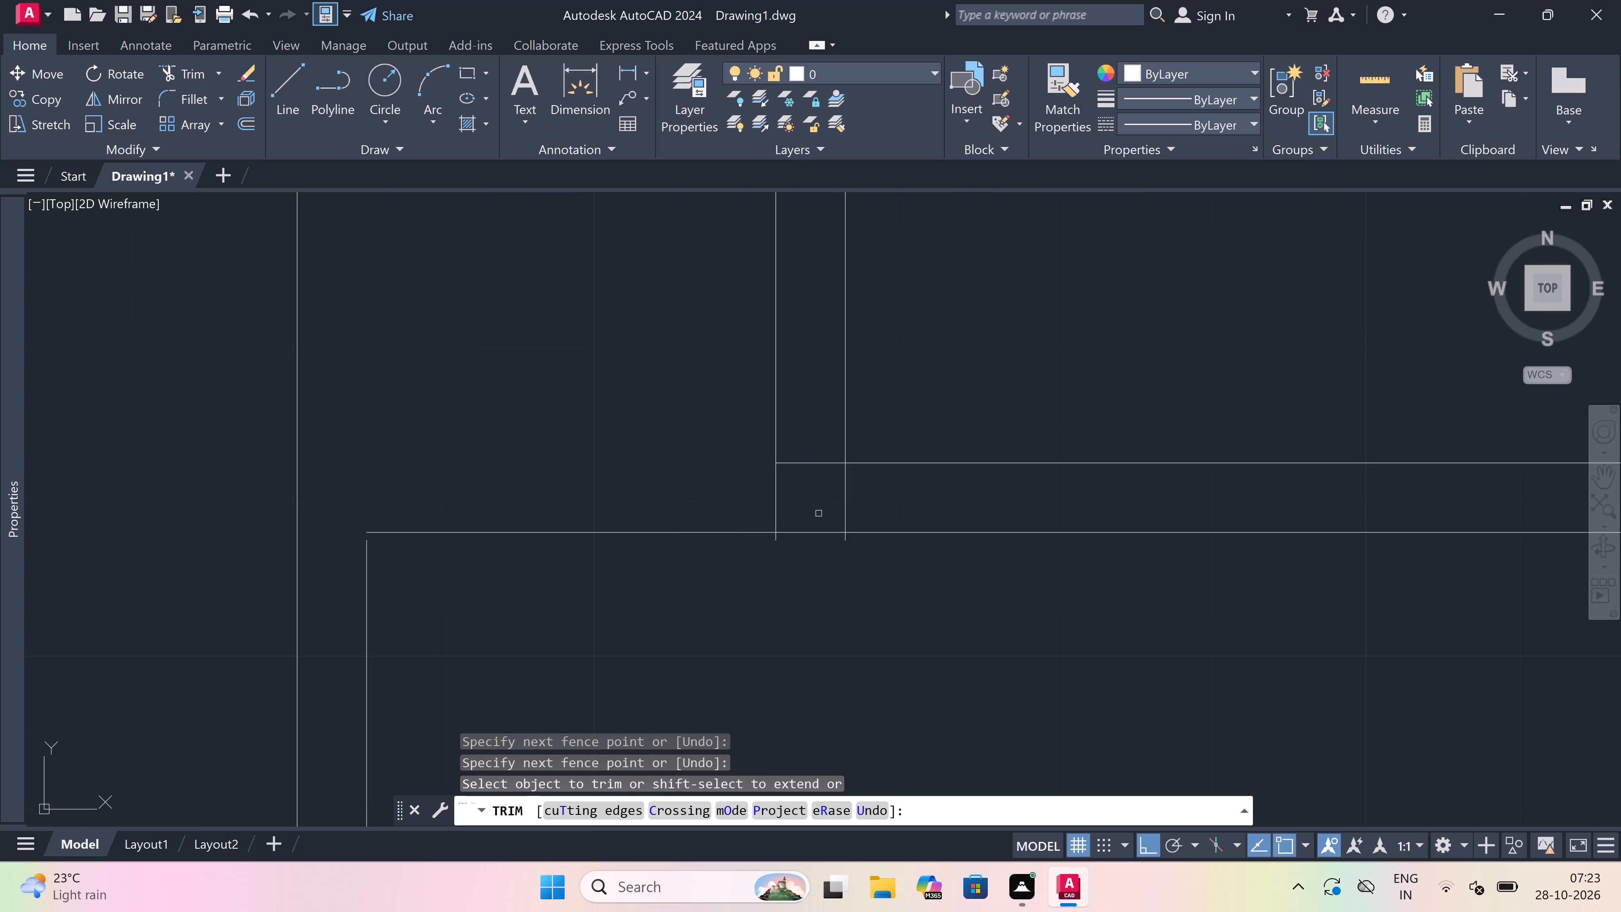
pyautogui.scroll(1, 817, 512)
pyautogui.click(817, 512)
pyautogui.click(816, 367)
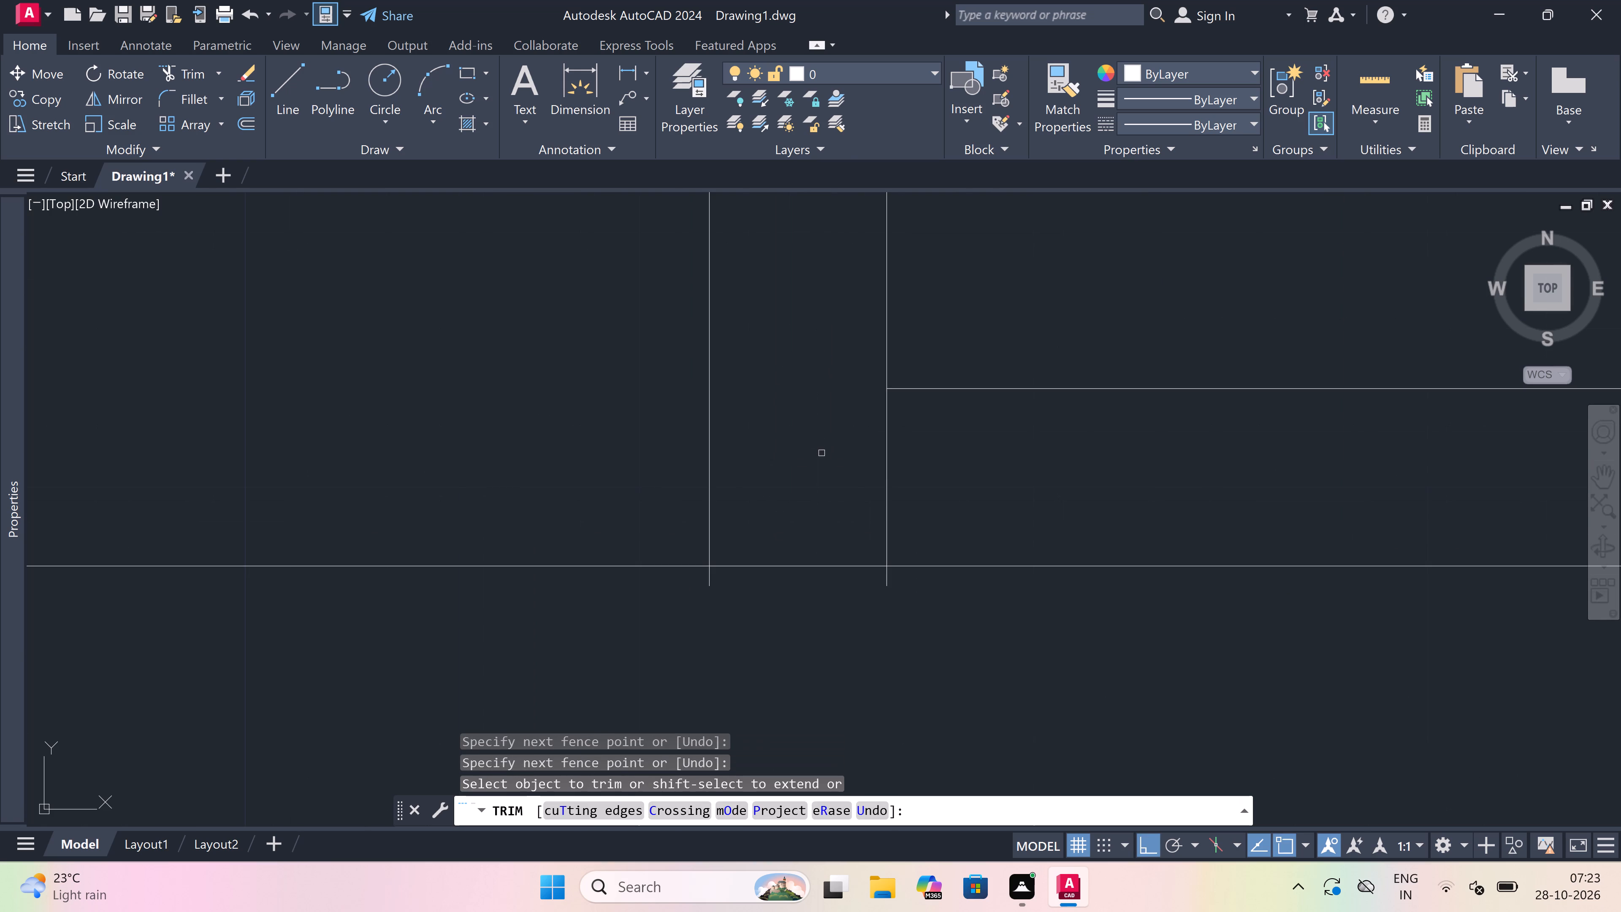
pyautogui.click(822, 457)
pyautogui.click(997, 437)
# Trim the two vertical stubs of the strip's double wall that project below the lower horizontal wall line.
pyautogui.scroll(3, 906, 603)
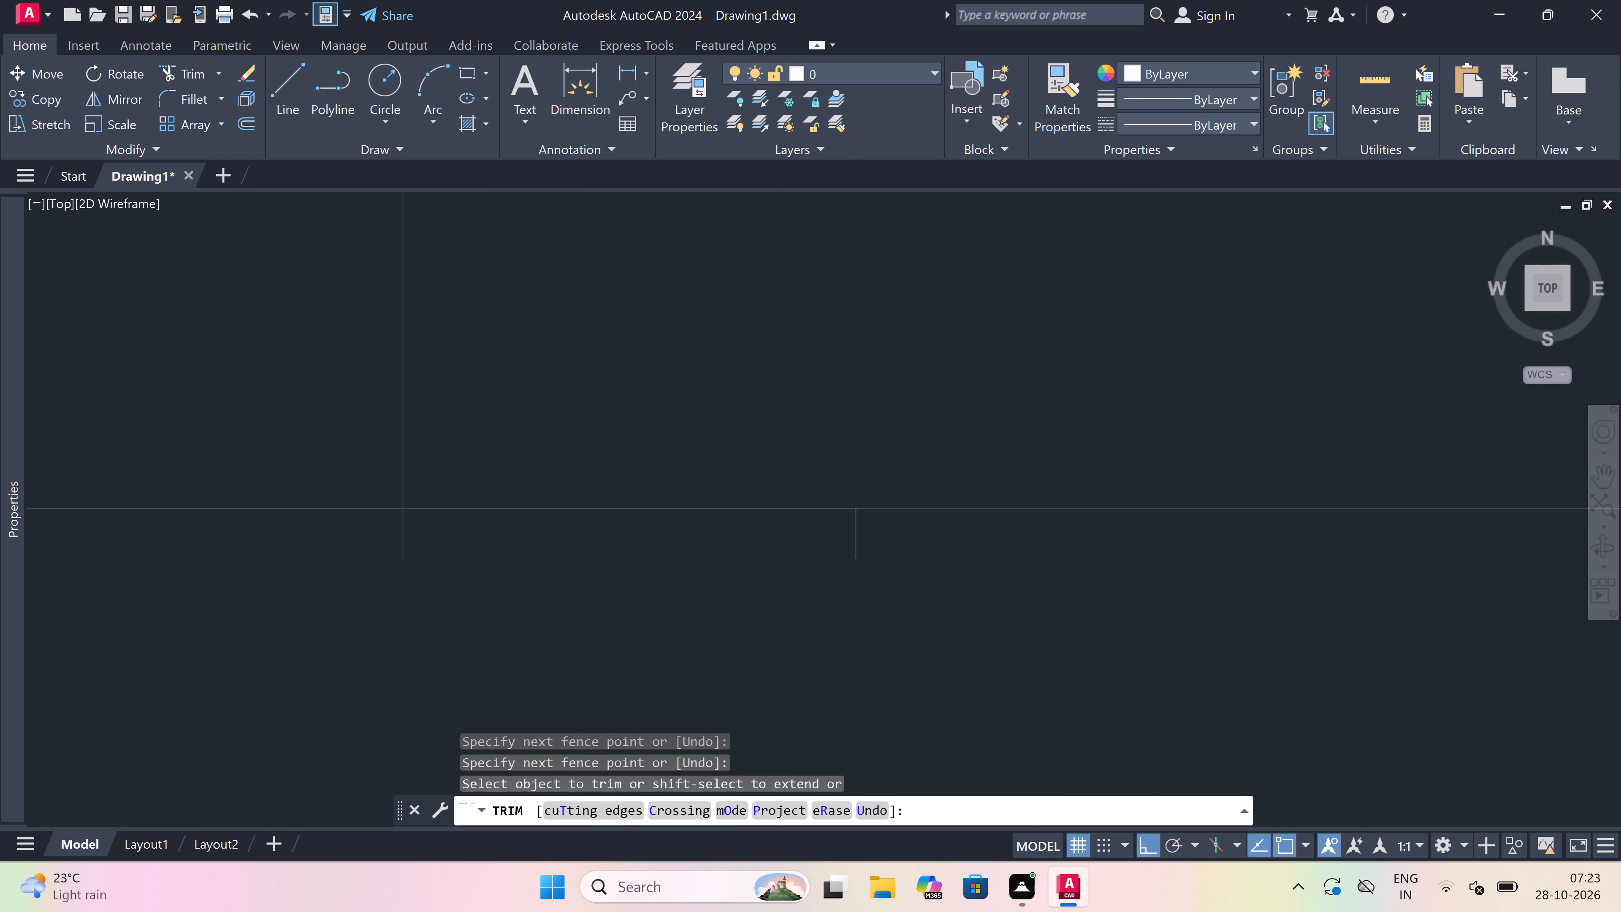
pyautogui.click(863, 494)
pyautogui.scroll(-4, 633, 489)
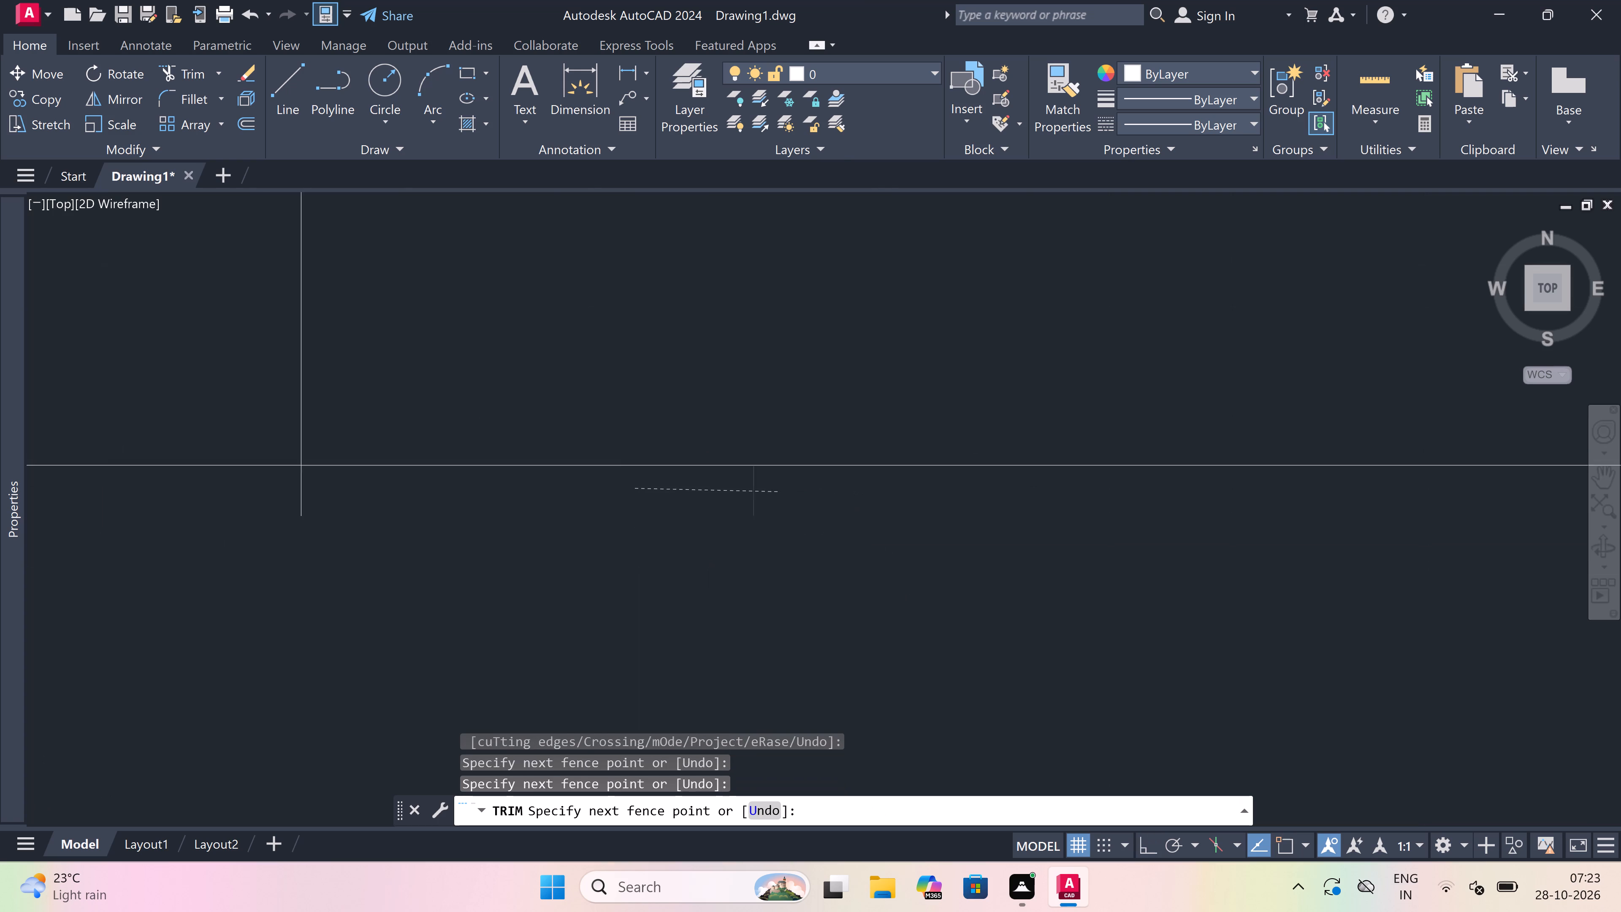
pyautogui.scroll(3, 578, 486)
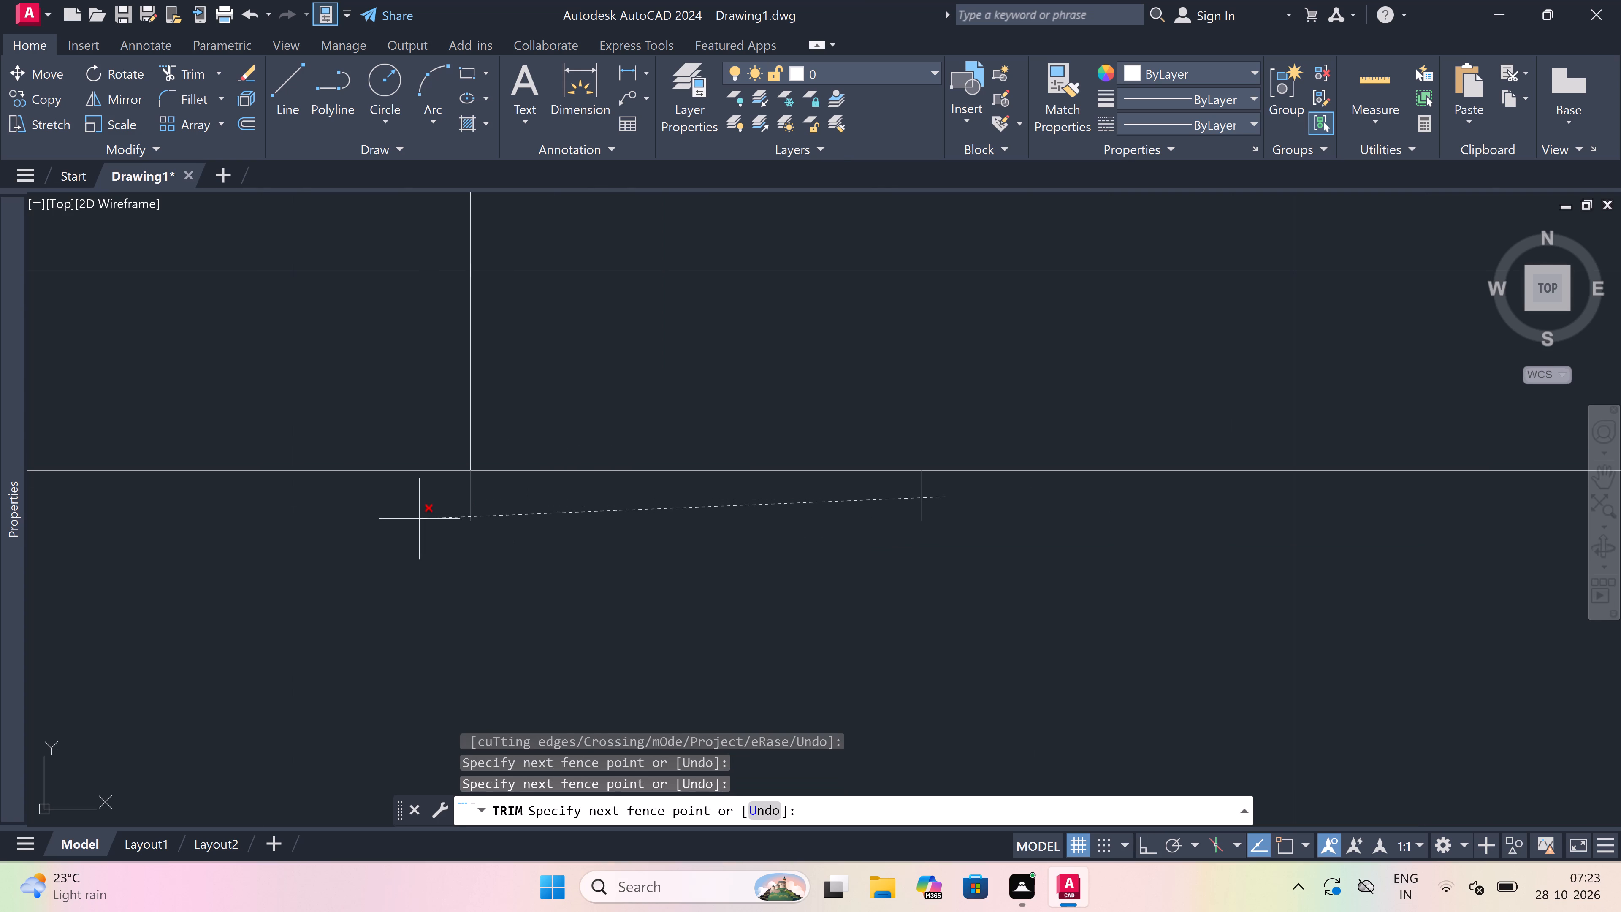
pyautogui.click(369, 513)
pyautogui.scroll(-7, 478, 547)
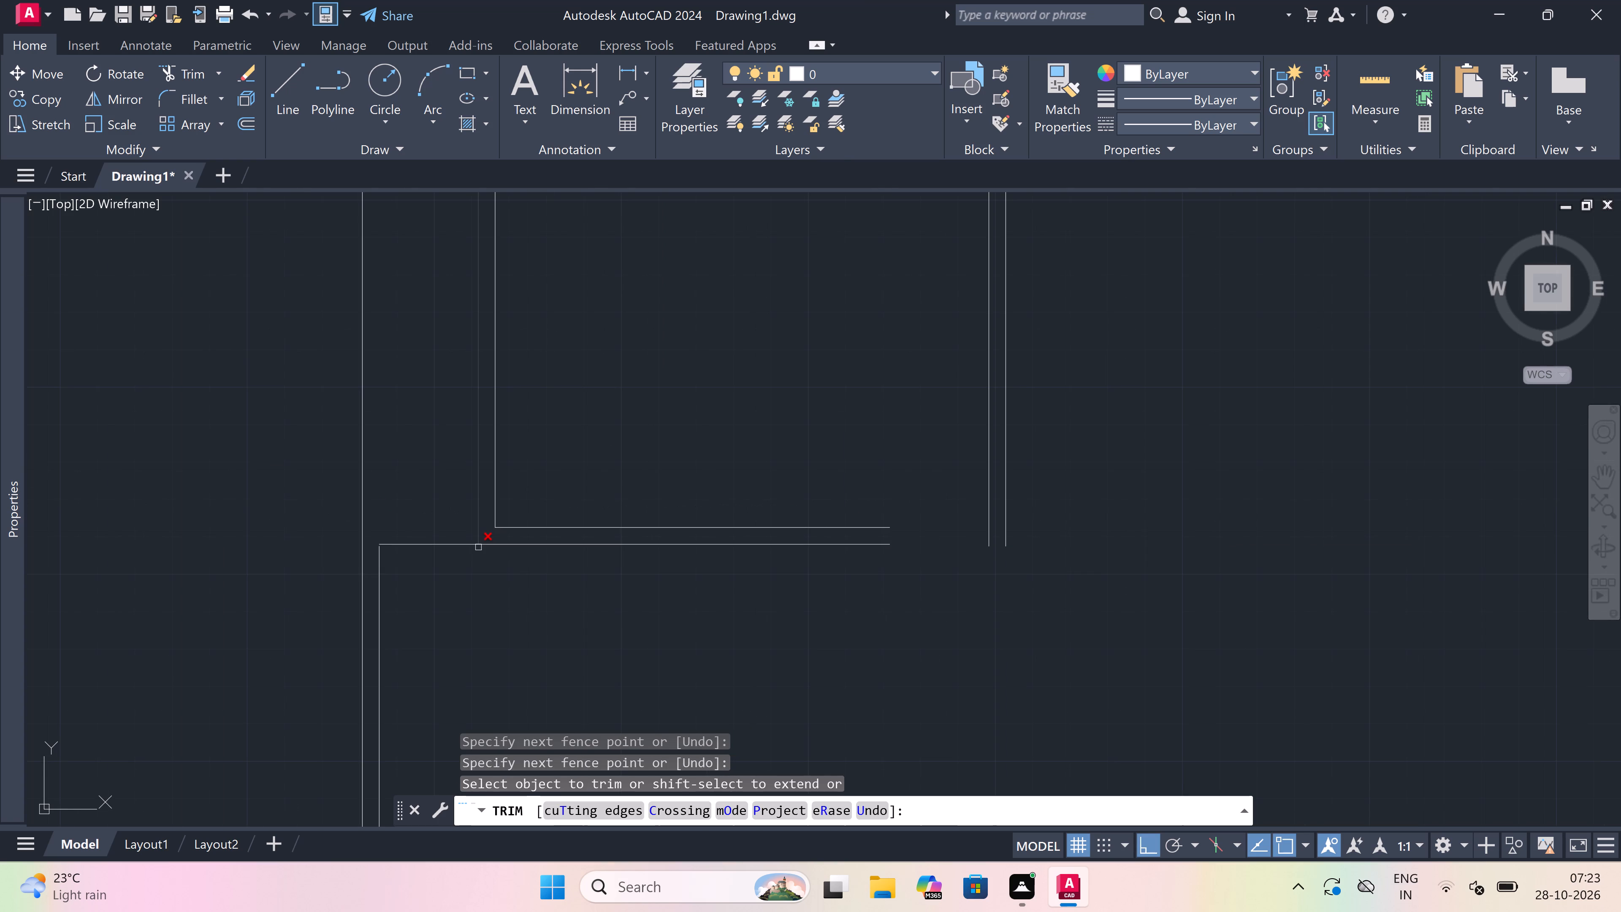
pyautogui.press('Escape')
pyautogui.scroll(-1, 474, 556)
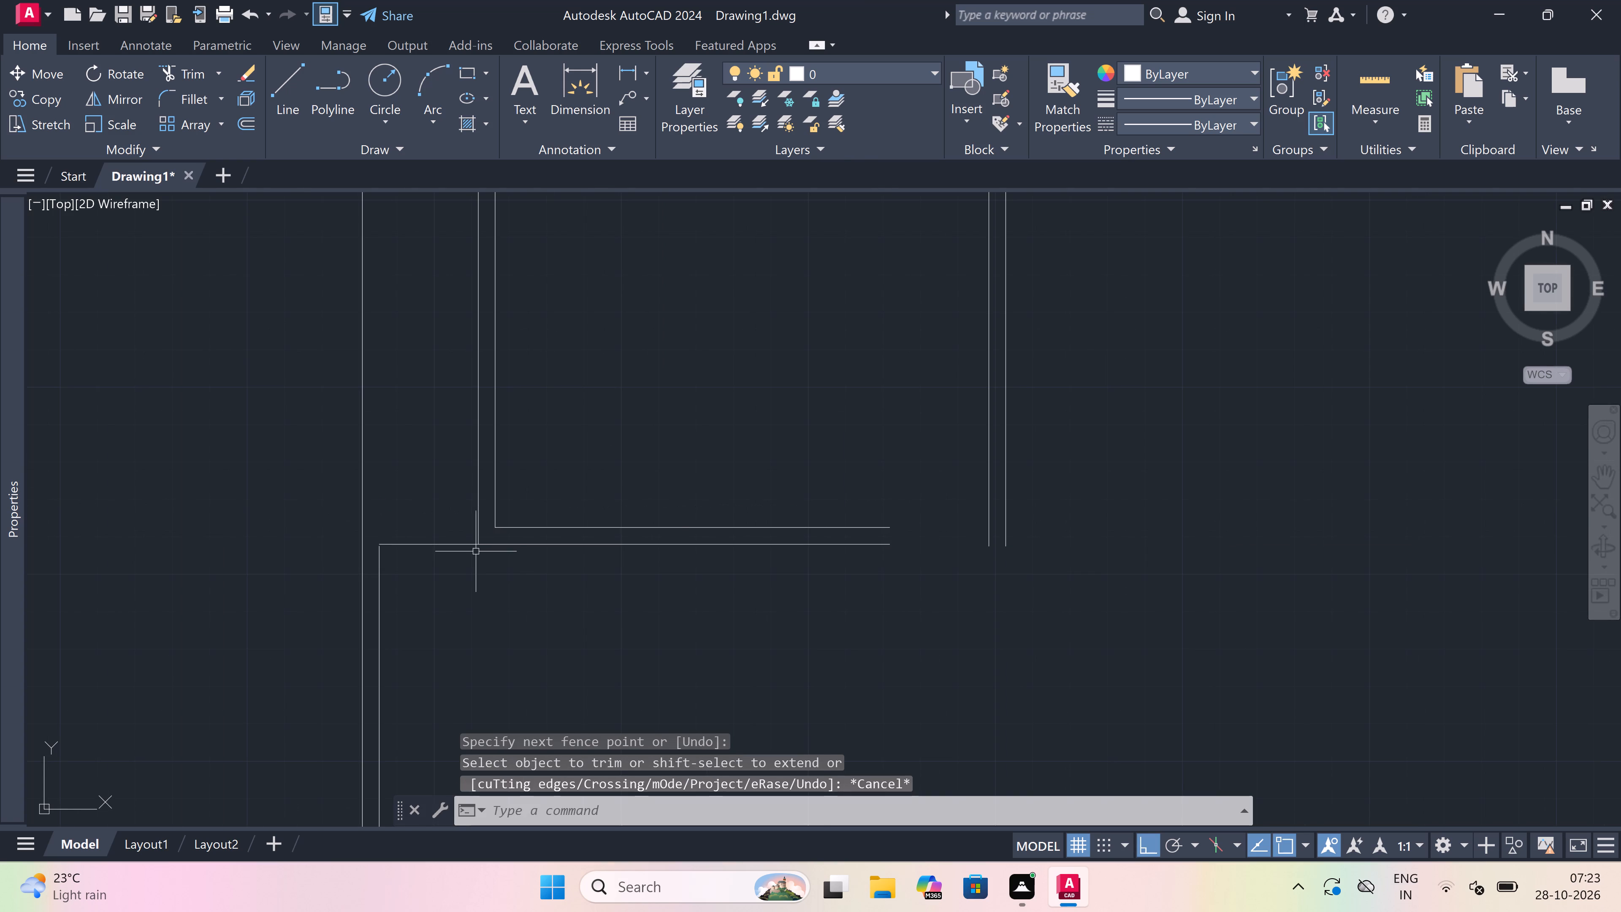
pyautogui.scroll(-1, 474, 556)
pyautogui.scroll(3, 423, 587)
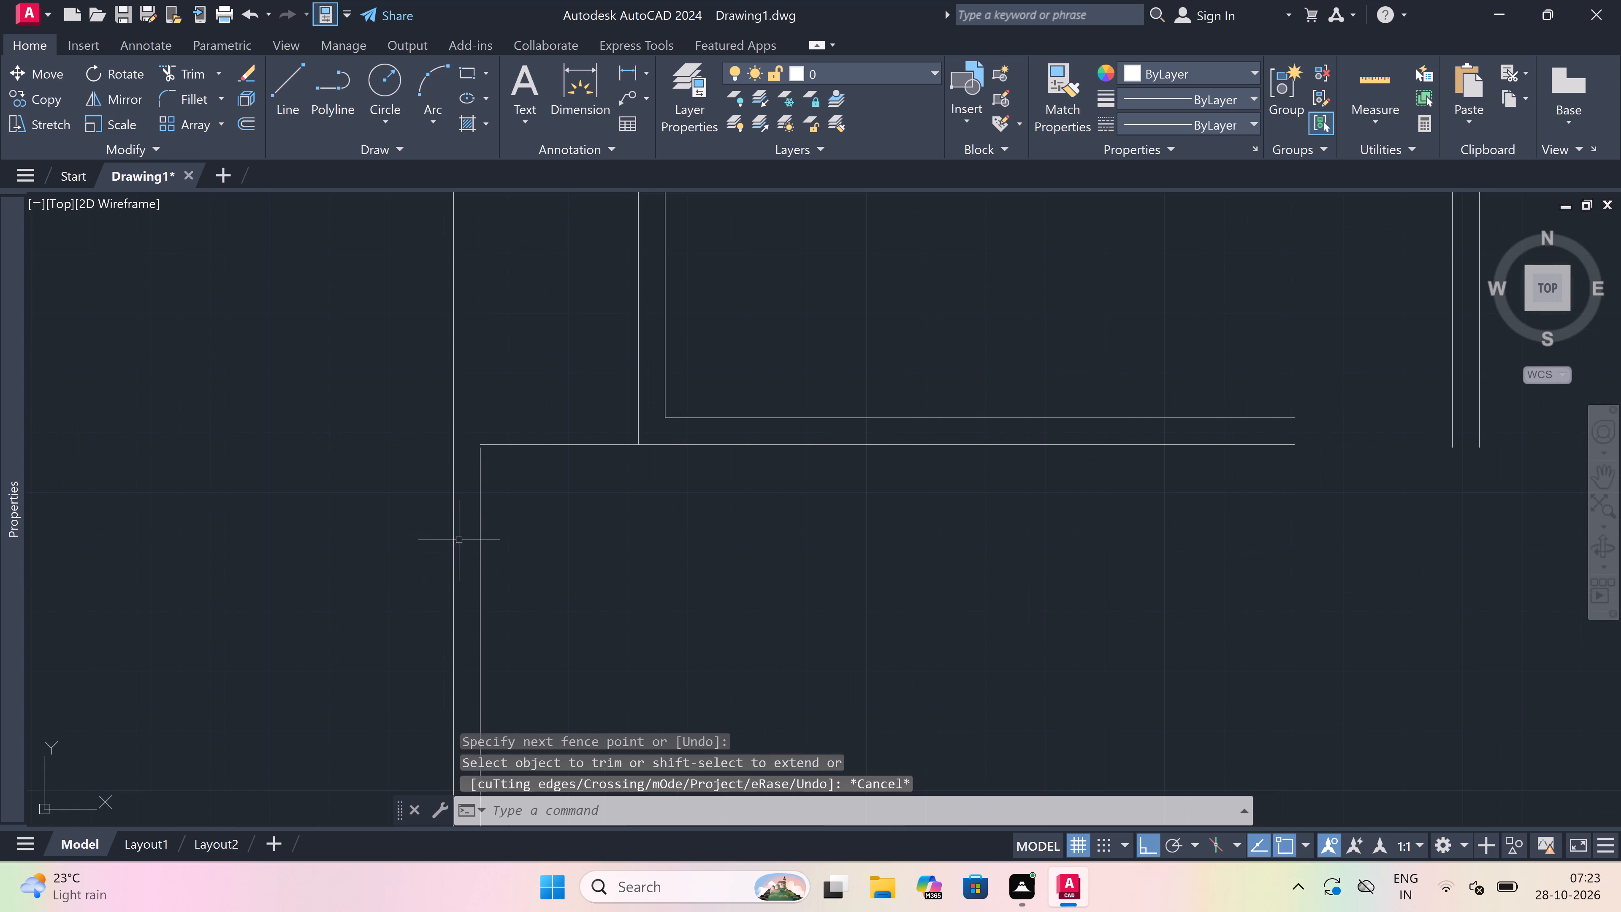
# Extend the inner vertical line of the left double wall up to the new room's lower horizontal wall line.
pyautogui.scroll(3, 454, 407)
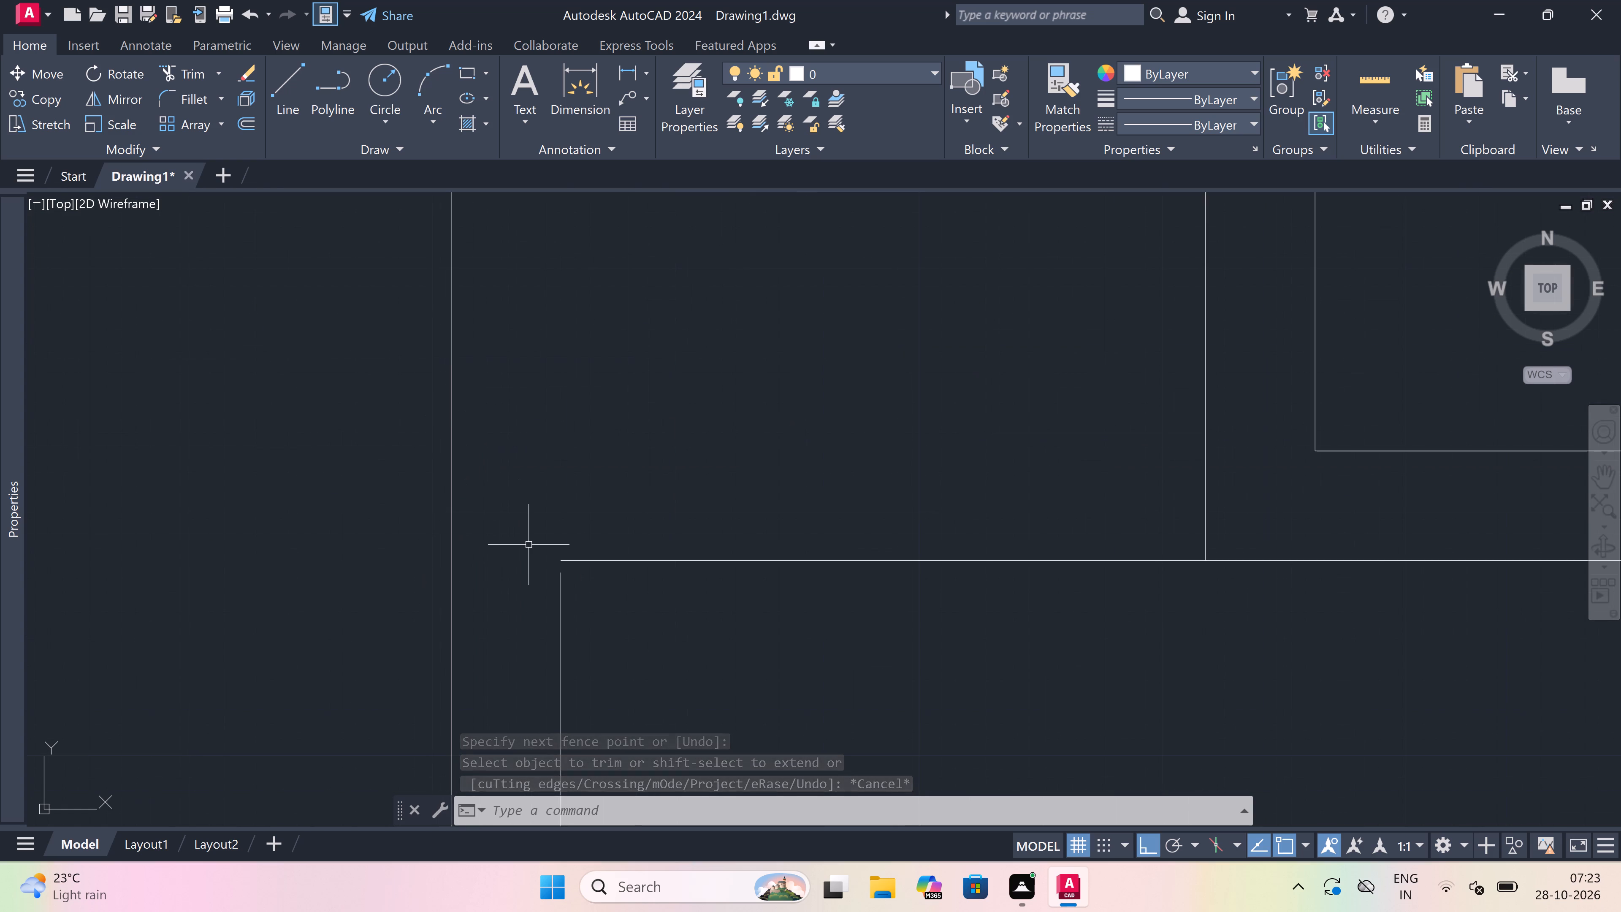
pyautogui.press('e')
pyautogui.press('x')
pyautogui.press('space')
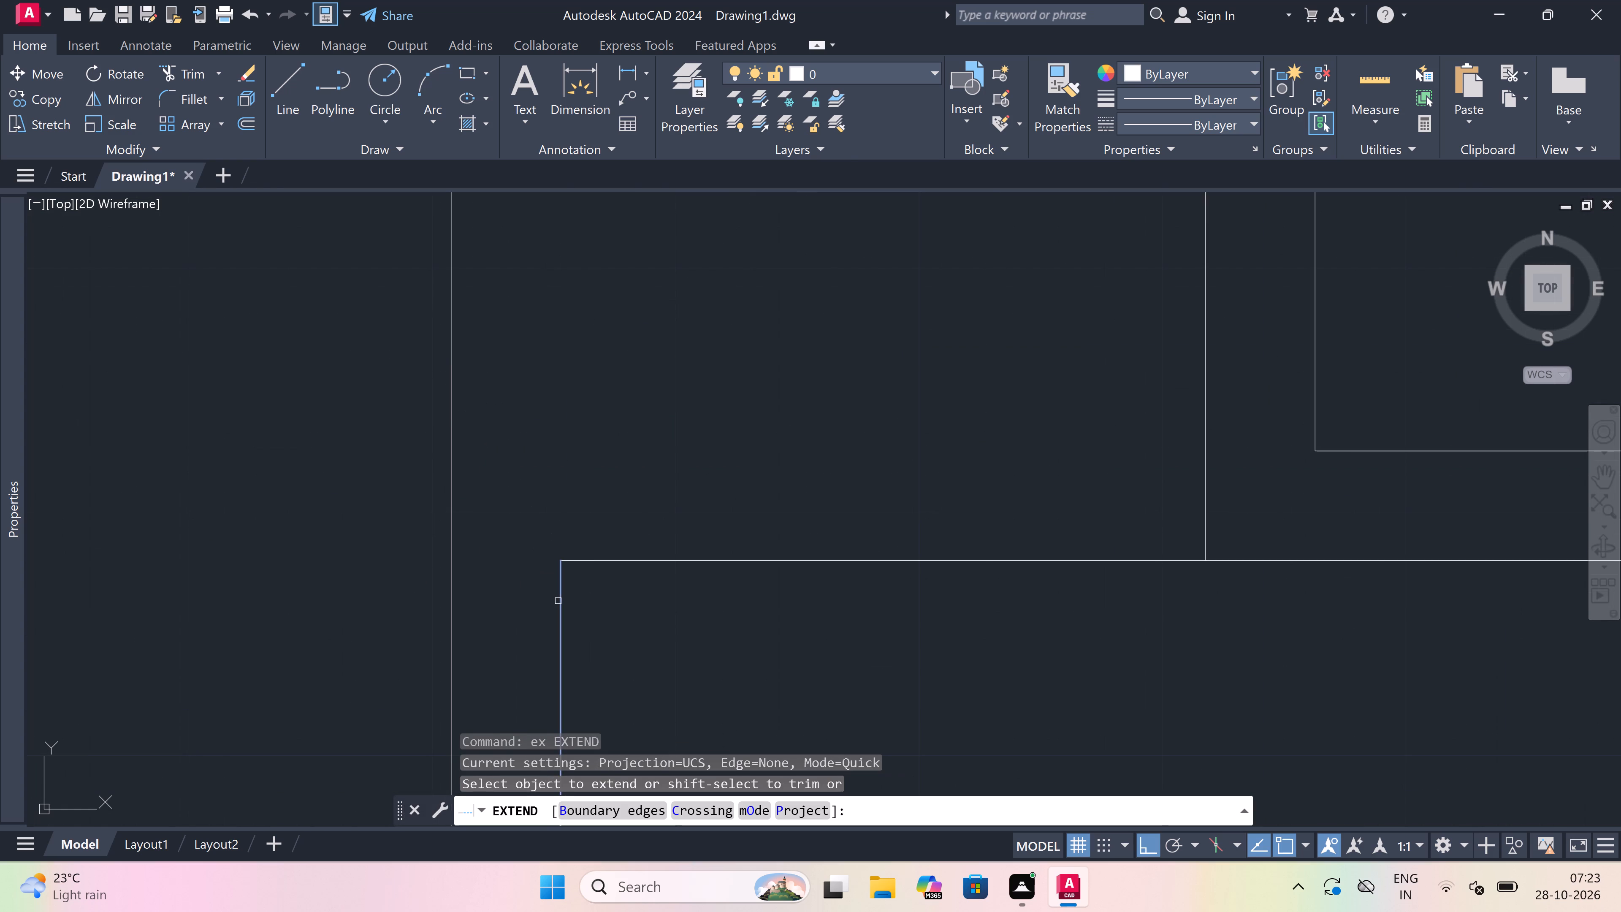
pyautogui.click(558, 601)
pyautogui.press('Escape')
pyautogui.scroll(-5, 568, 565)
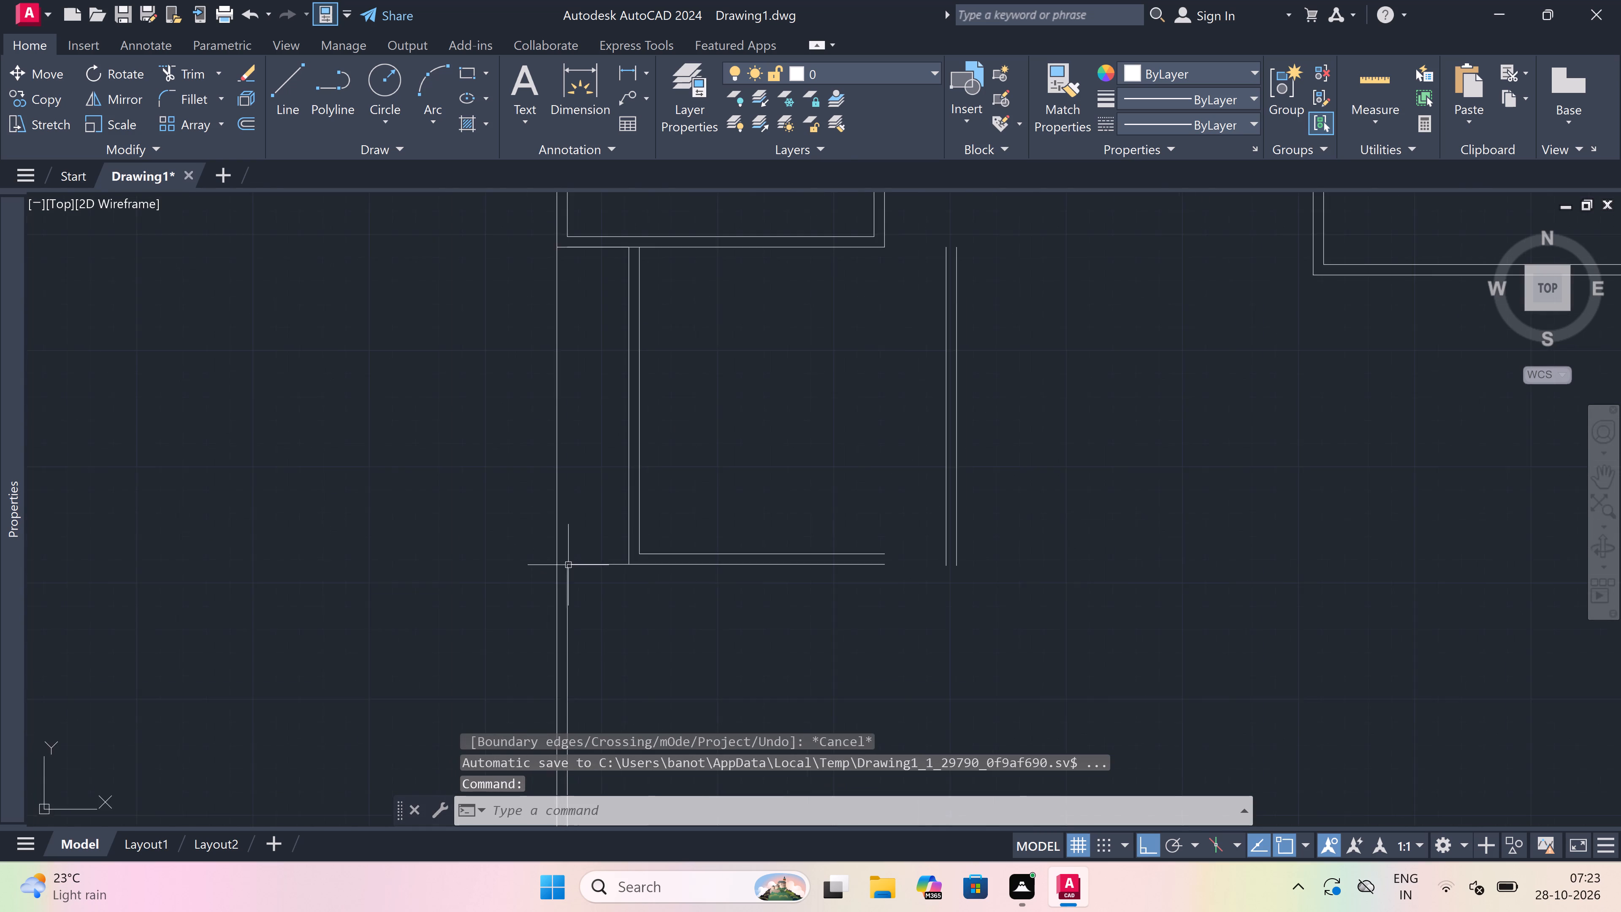
# Erase the inner vertical line of the left double wall below the new room's lower wall line.
pyautogui.scroll(-2, 568, 565)
pyautogui.scroll(1, 603, 559)
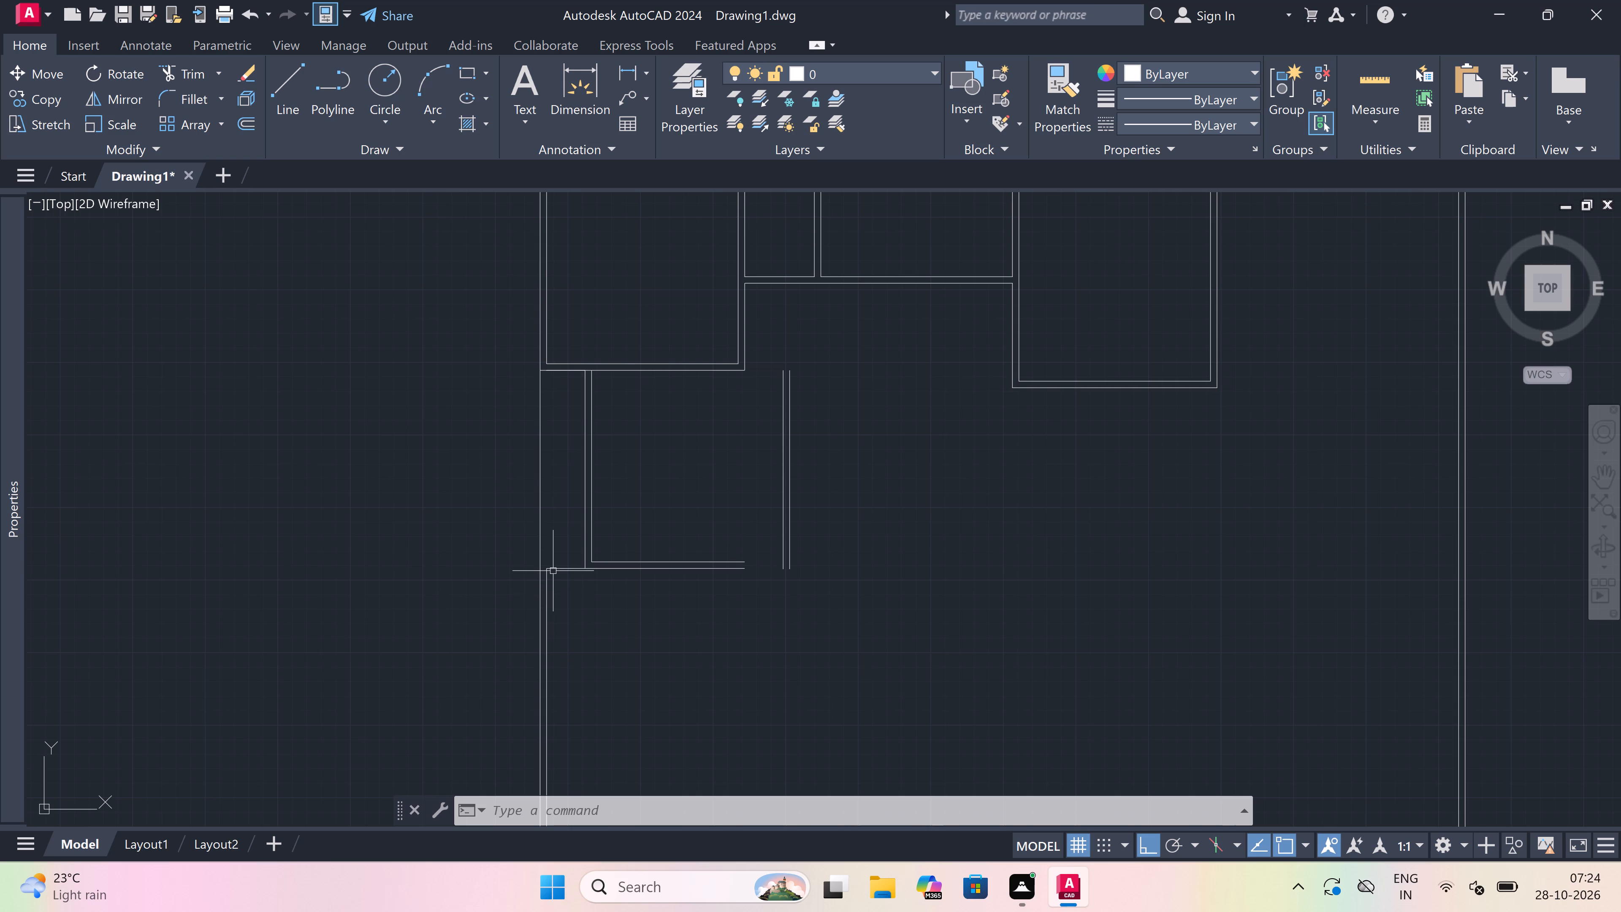
pyautogui.scroll(2, 553, 571)
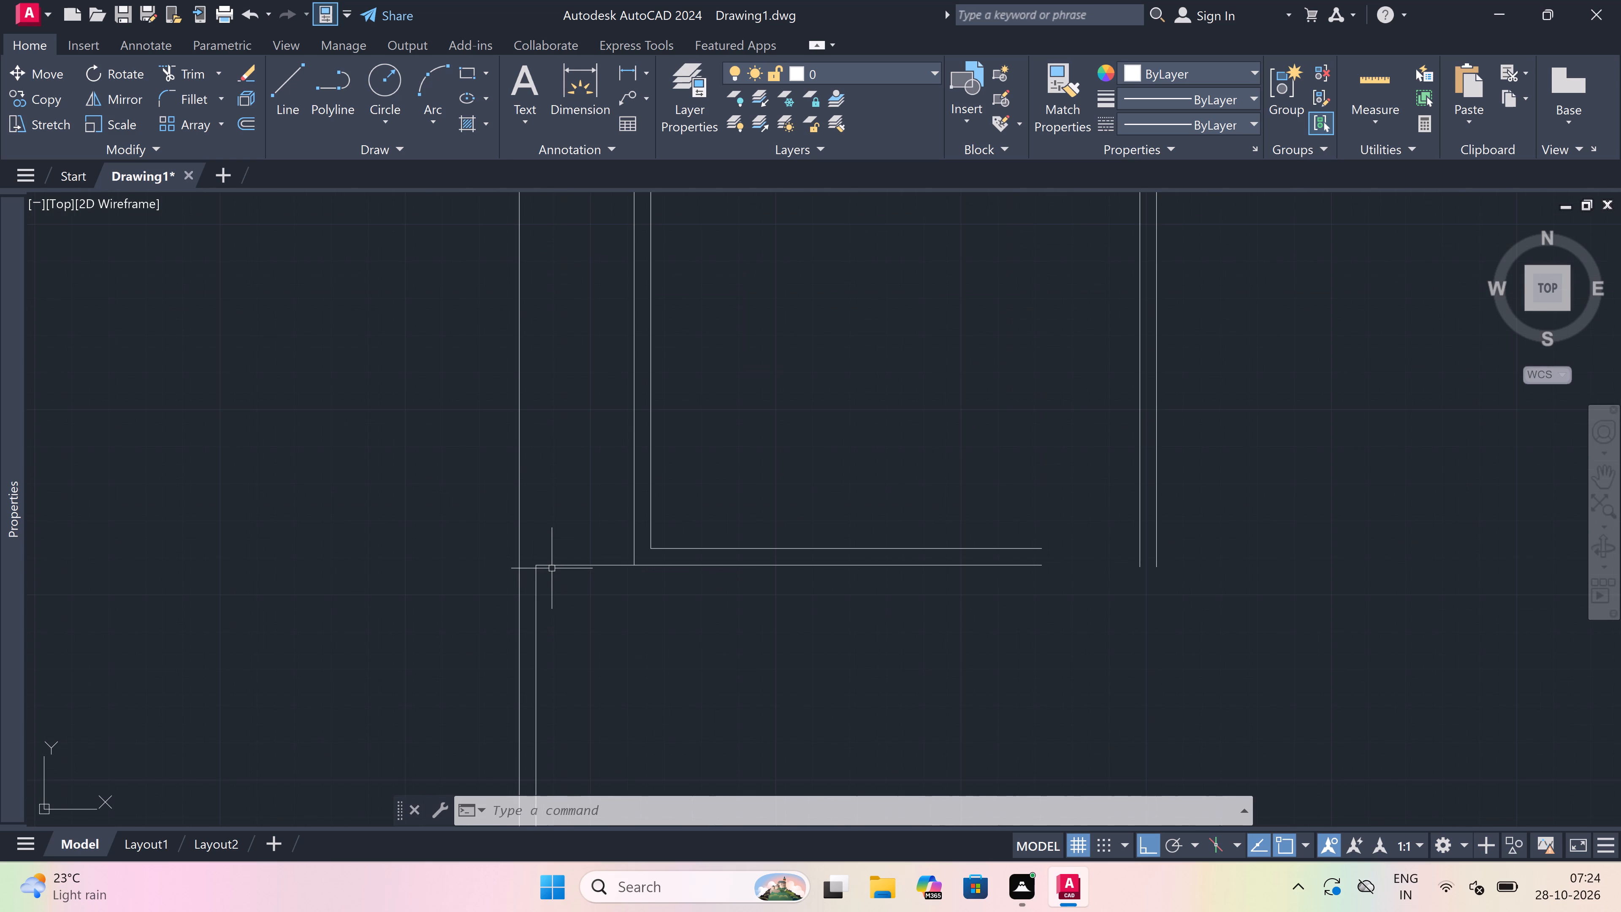
pyautogui.scroll(1, 552, 568)
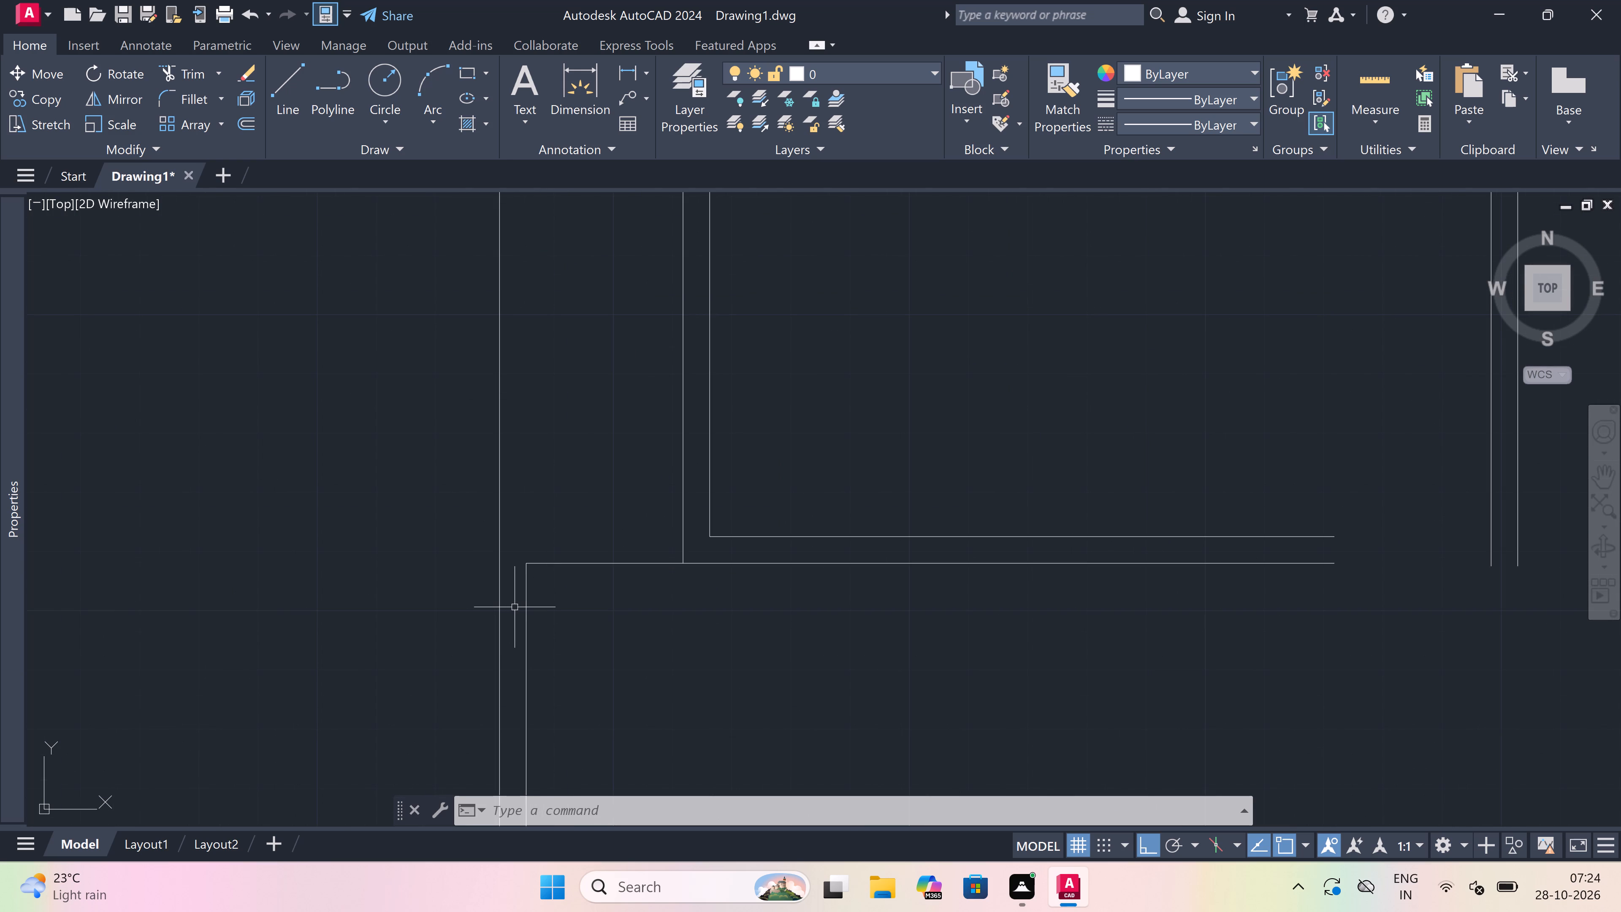
pyautogui.click(525, 608)
pyautogui.press('Delete')
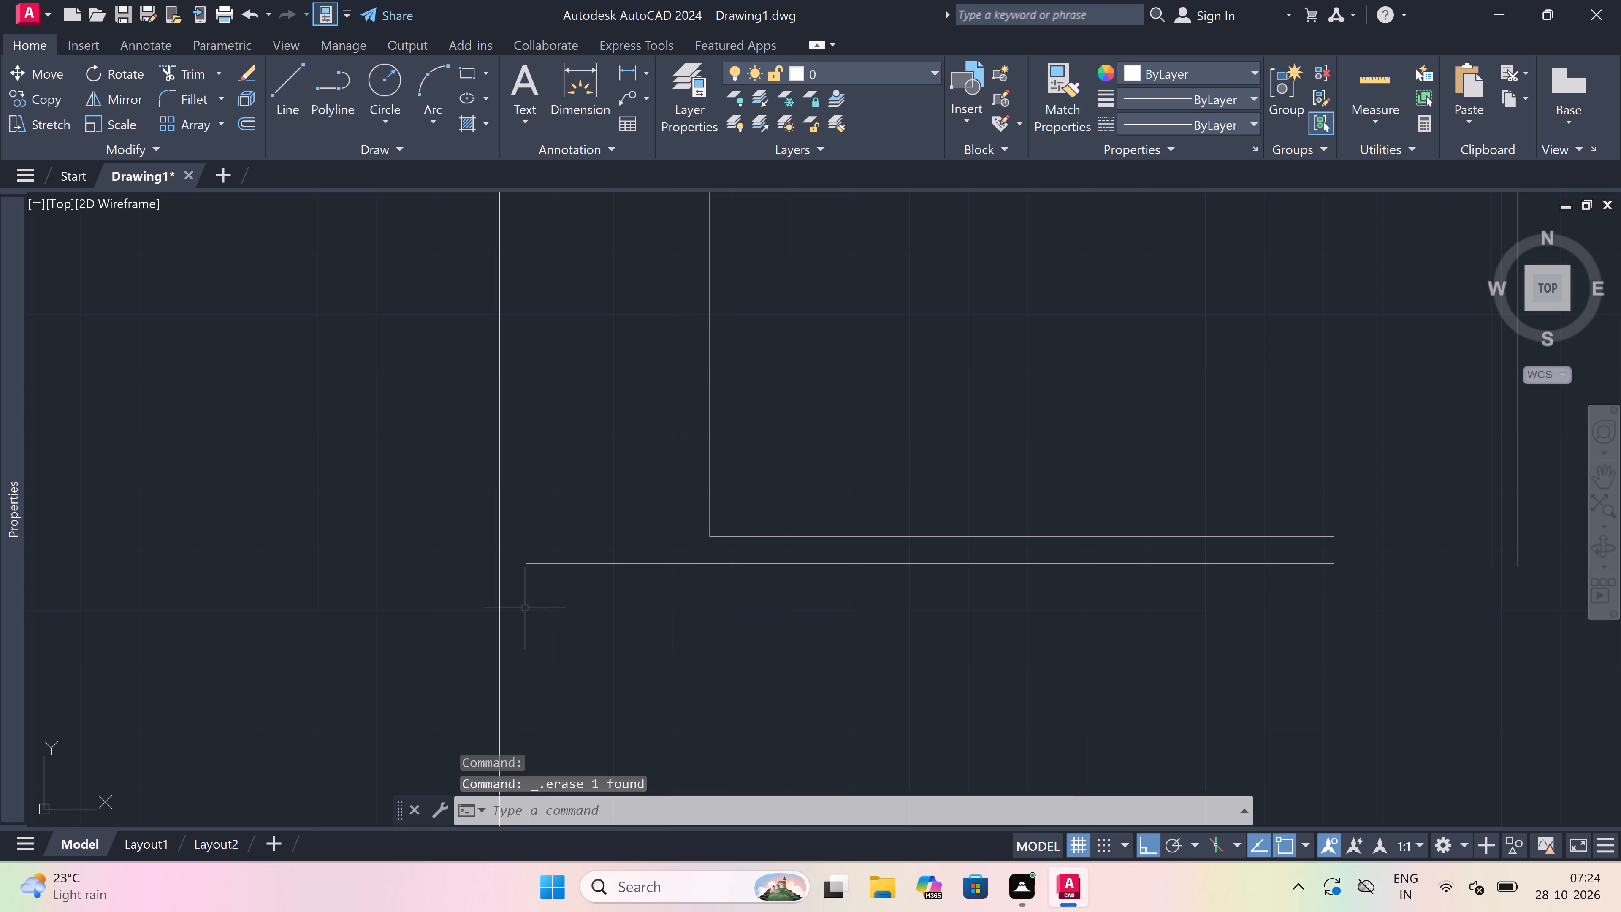
# Extend the new room's lower horizontal wall line leftward to the outer vertical line of the floor plan.
pyautogui.press('e')
pyautogui.write('x')
pyautogui.press('space')
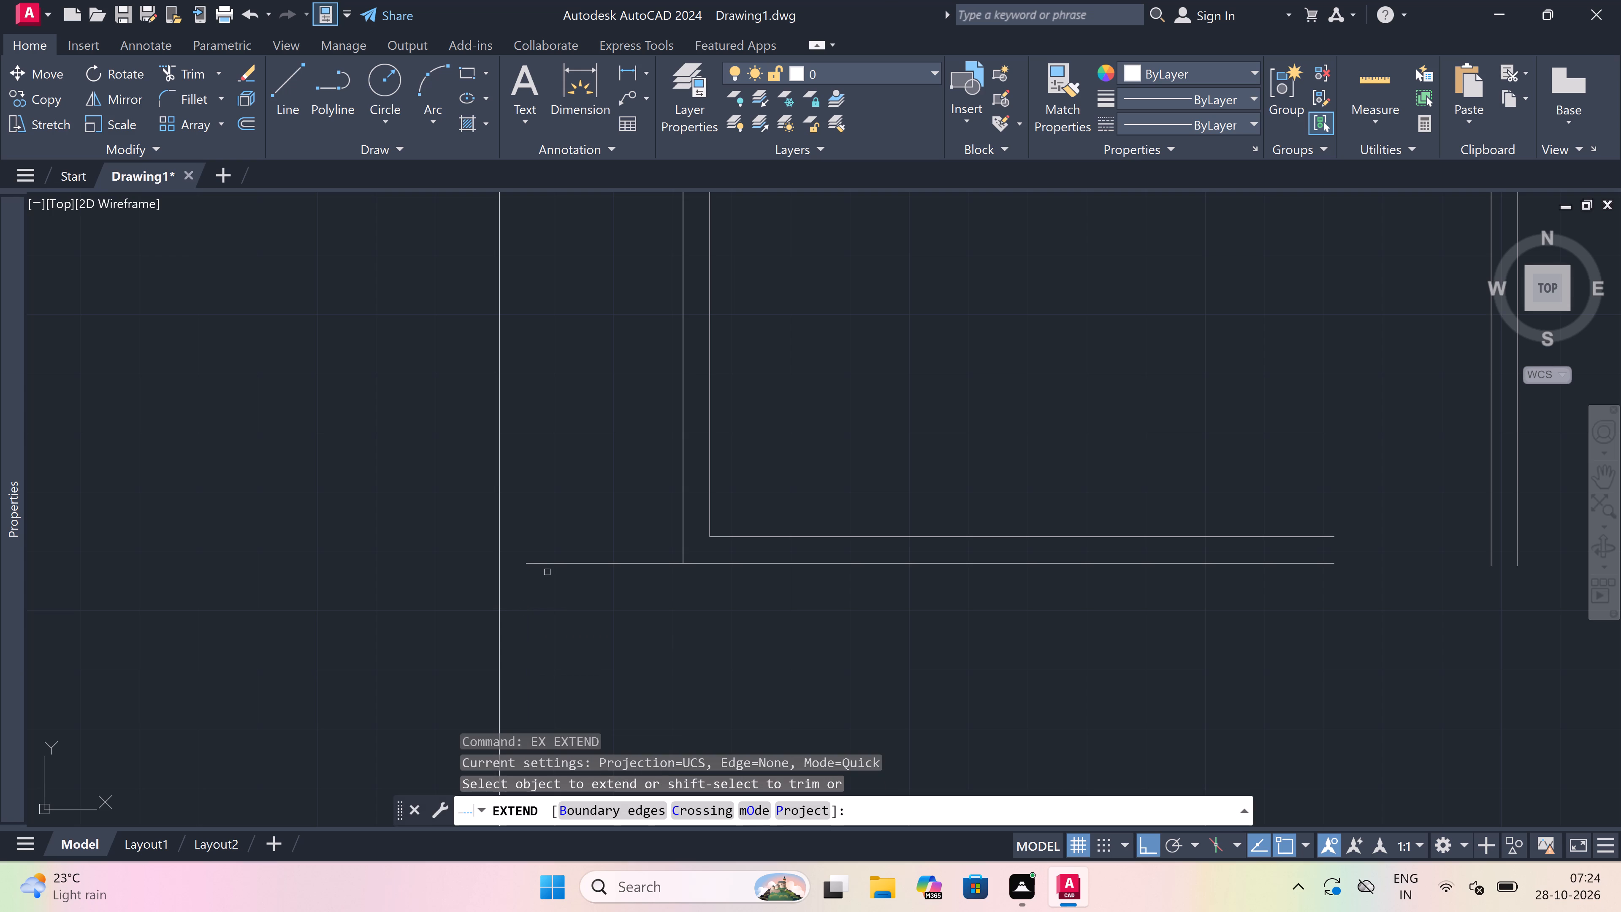
pyautogui.click(547, 571)
pyautogui.click(563, 519)
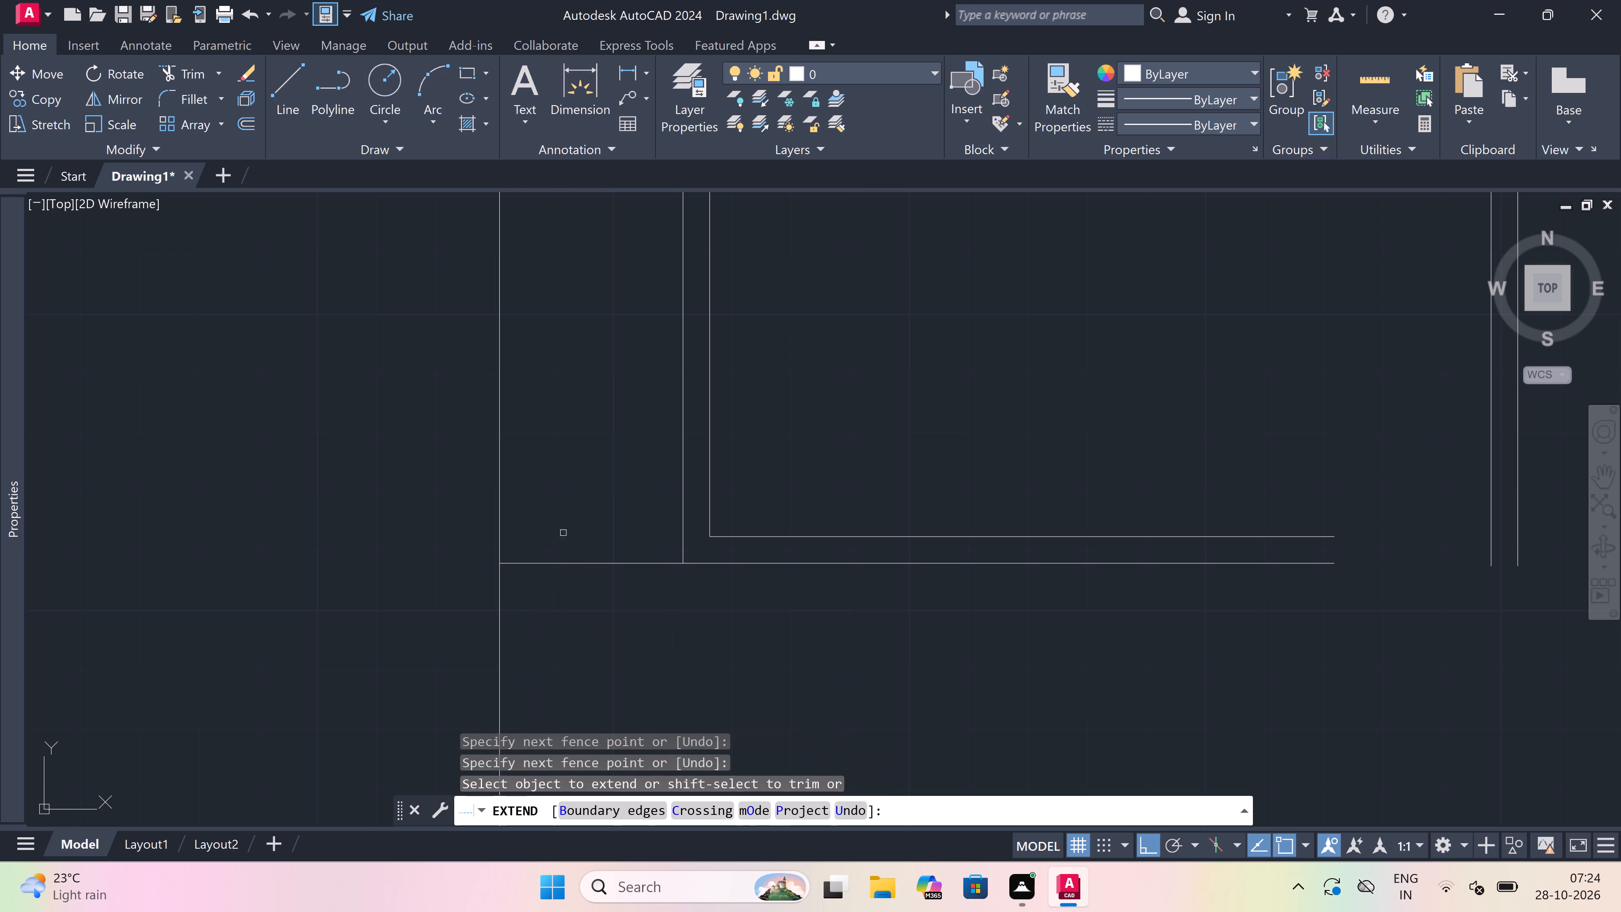
pyautogui.press('Escape')
# Extend the new room's bottom wall lines rightward, the upper one to the right wall's inner line and the lower one to its outer line.
pyautogui.scroll(-4, 561, 588)
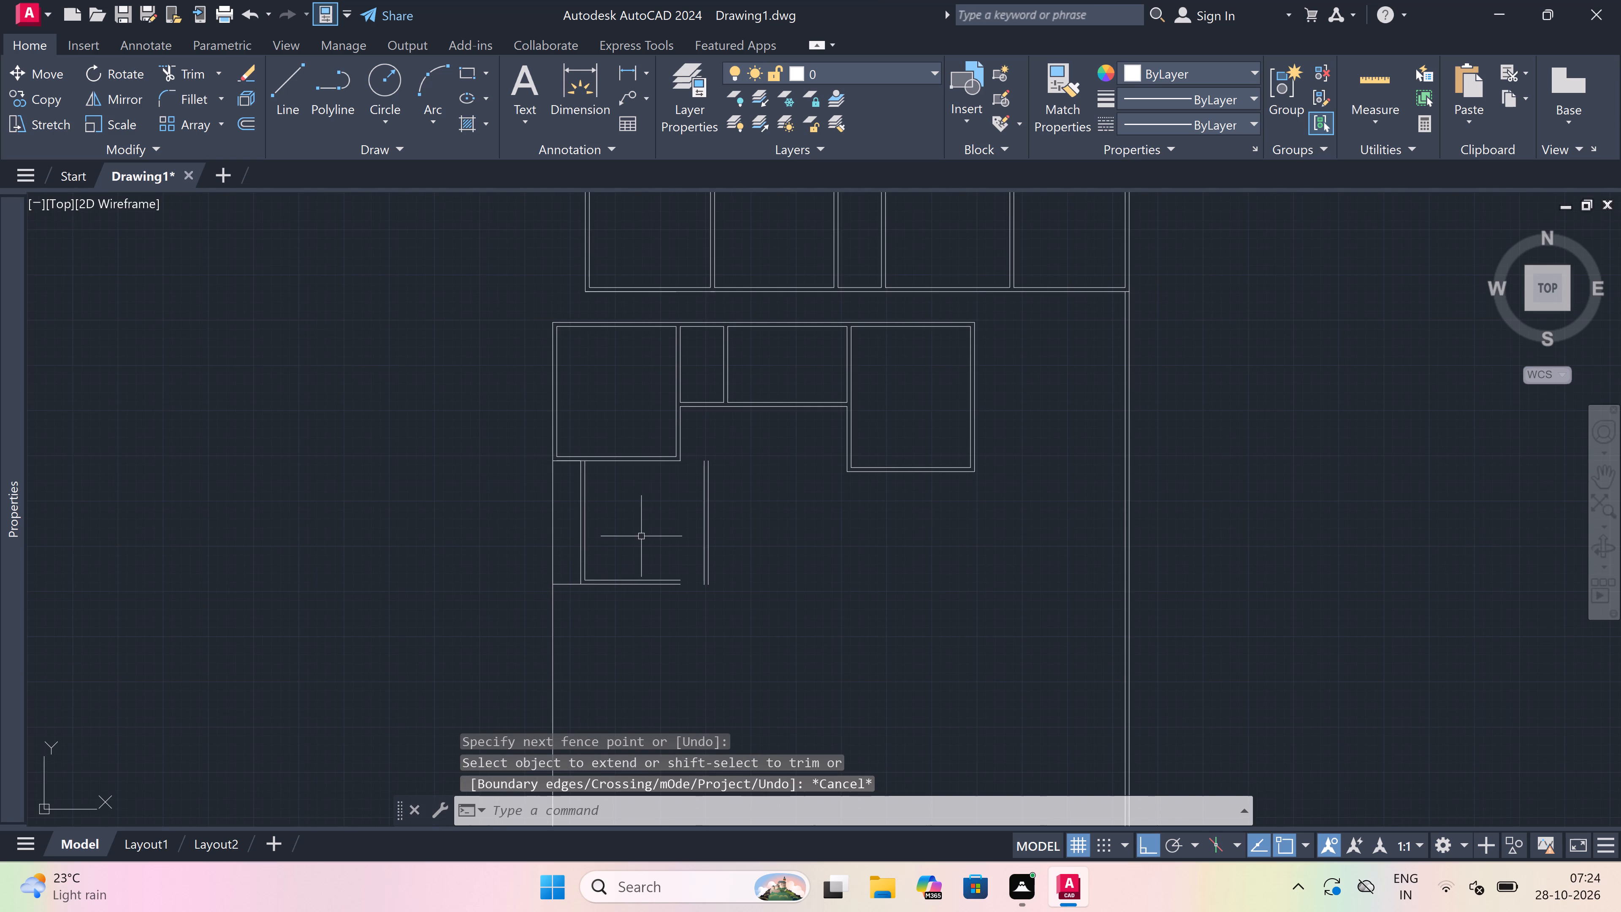
pyautogui.scroll(2, 671, 418)
pyautogui.scroll(-2, 672, 423)
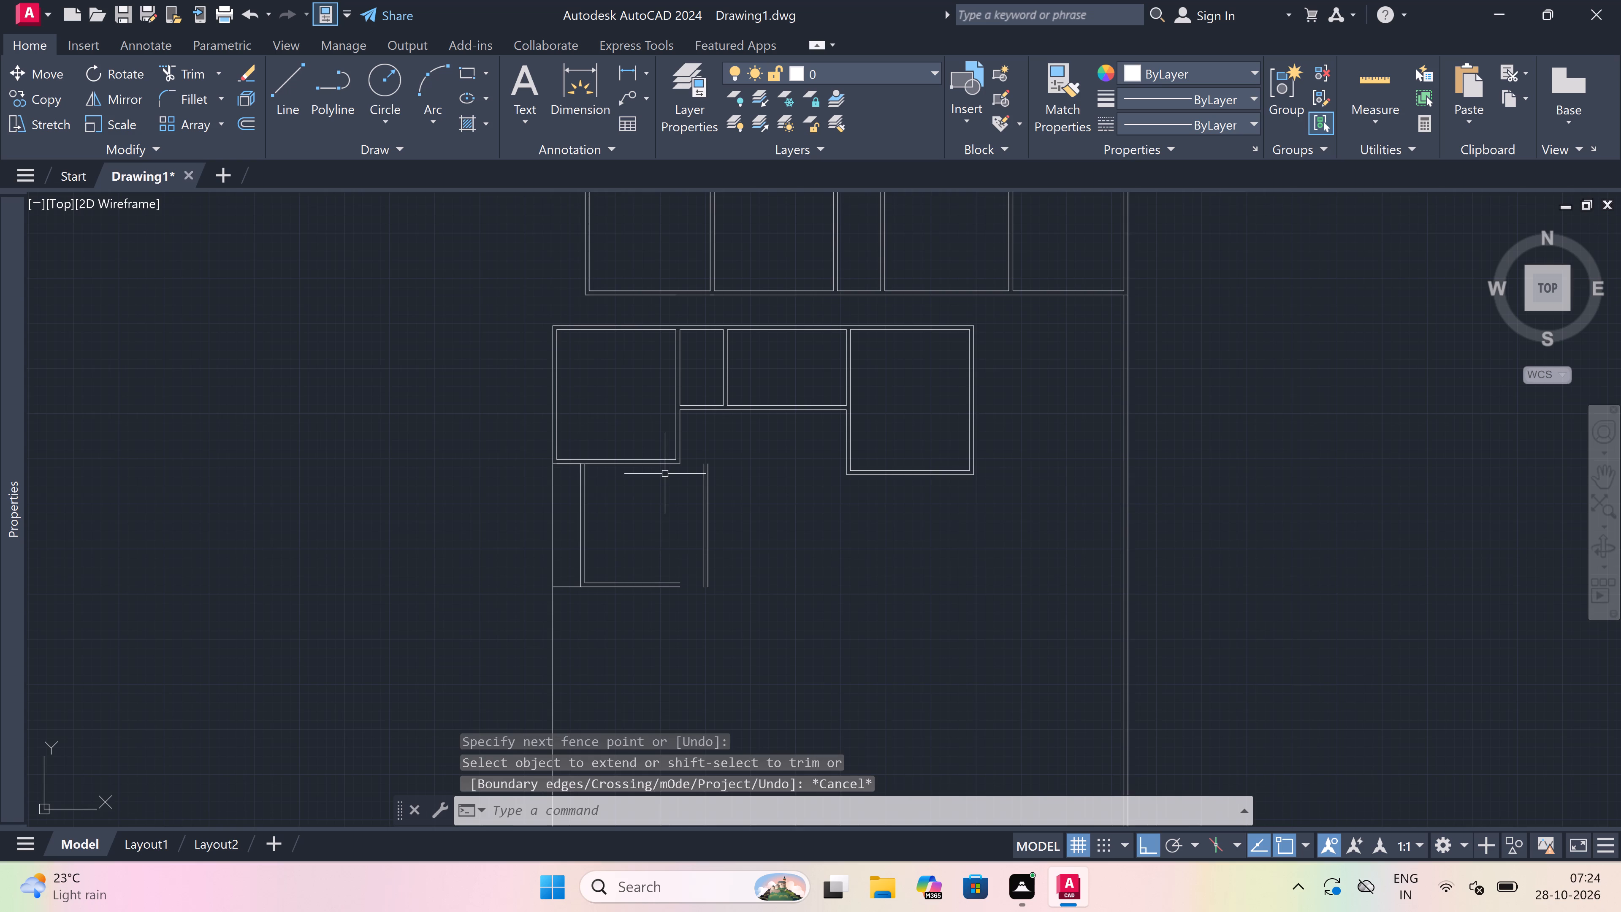
pyautogui.scroll(2, 680, 637)
pyautogui.scroll(2, 678, 512)
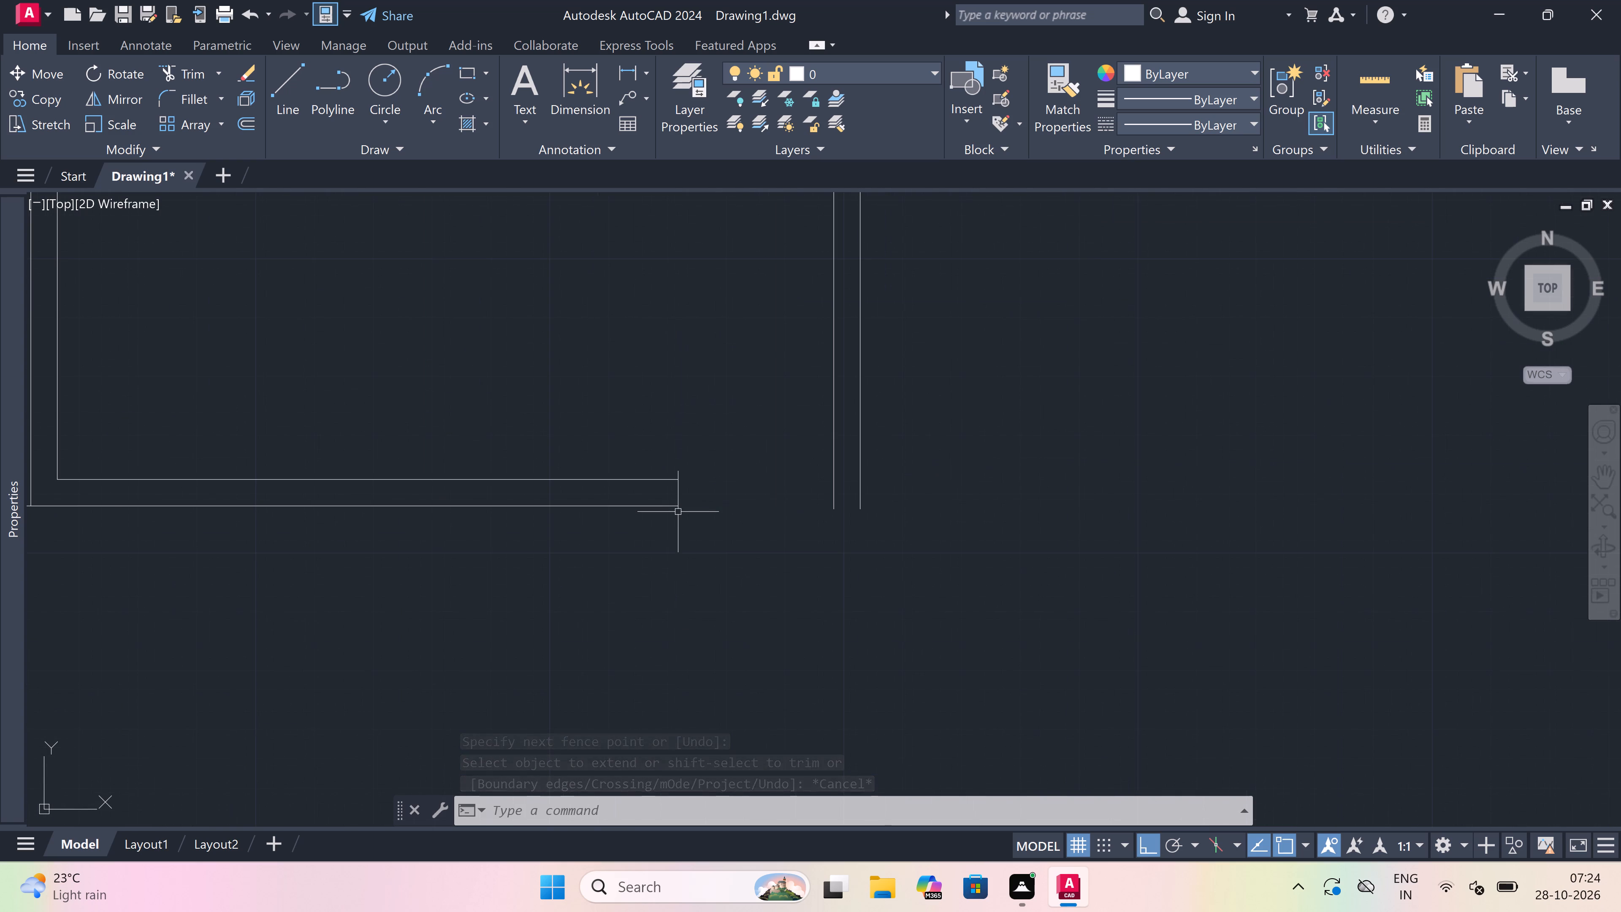
pyautogui.write('ex')
pyautogui.press('space')
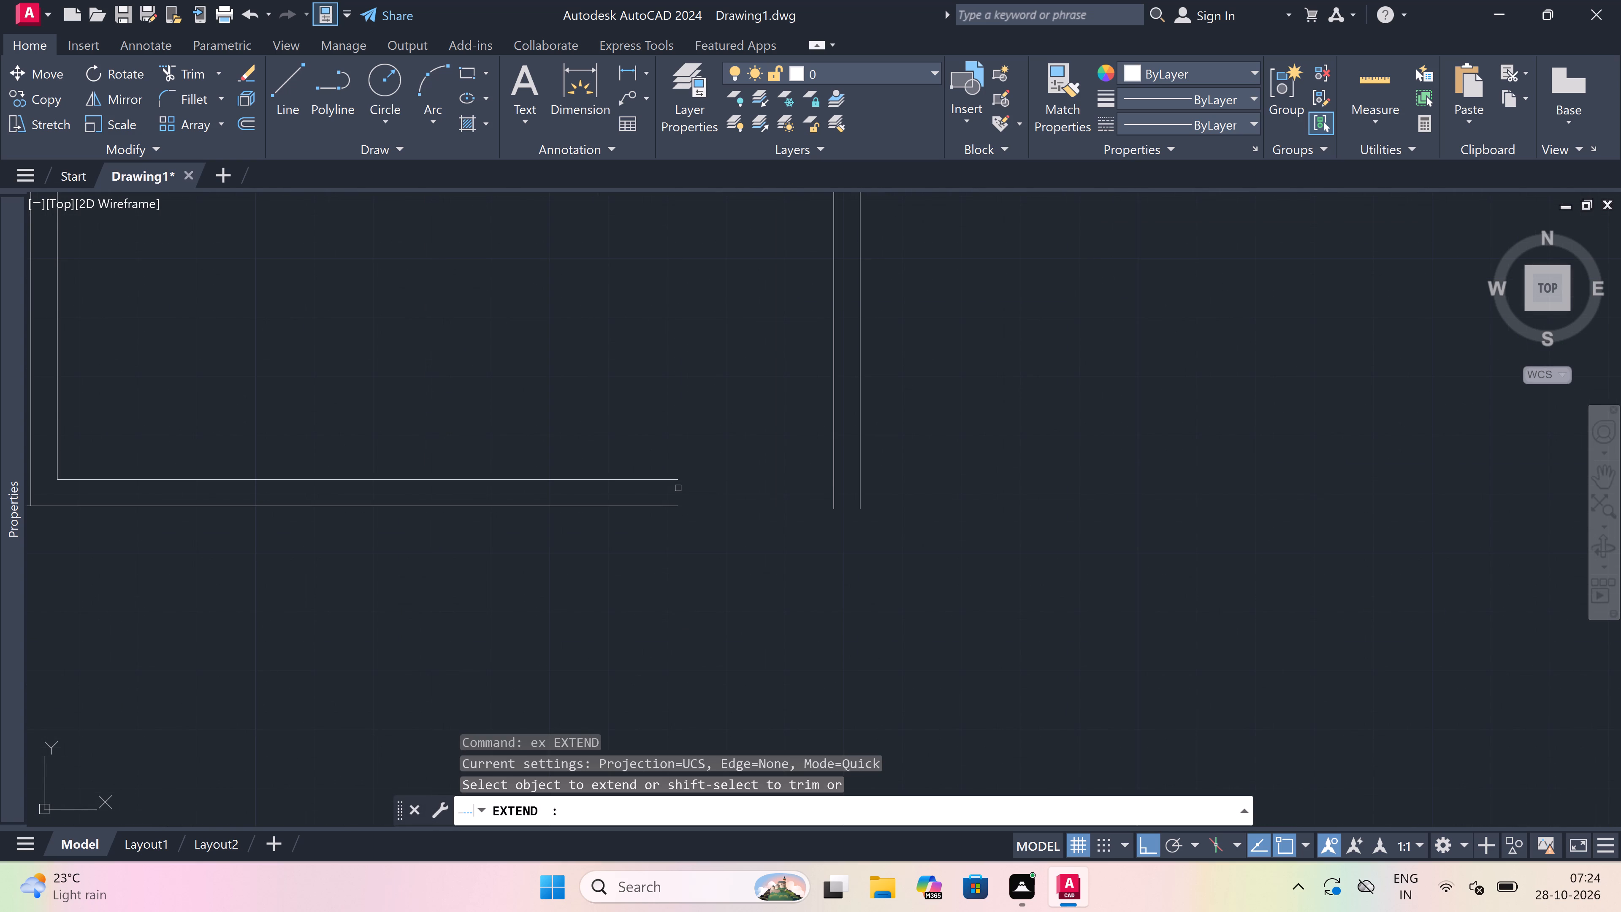
pyautogui.click(682, 426)
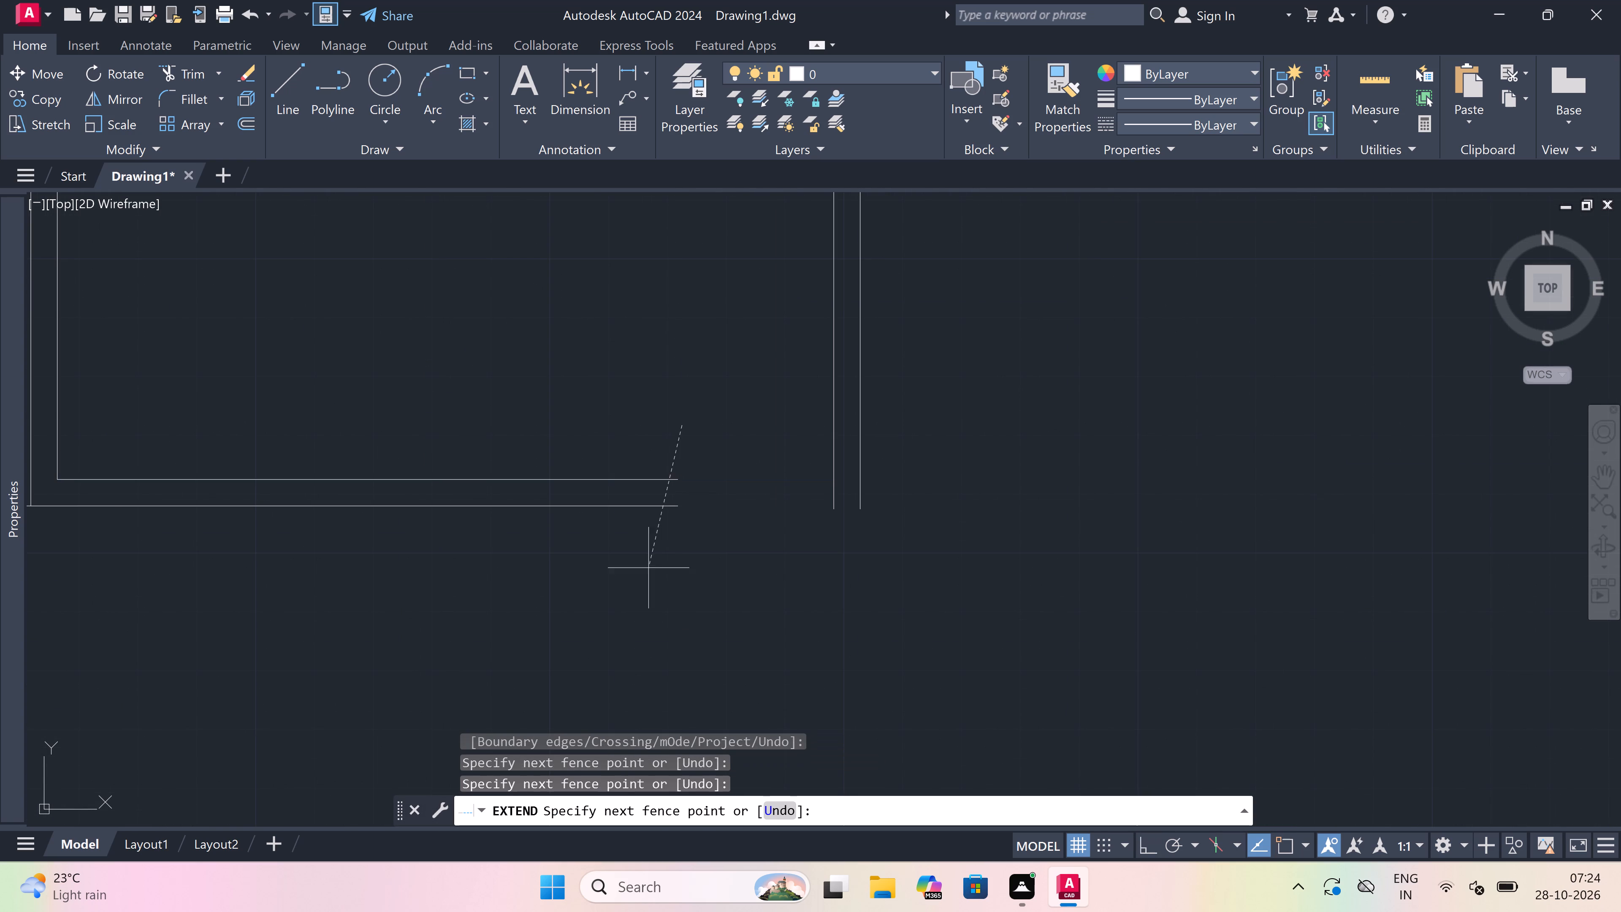
pyautogui.click(647, 573)
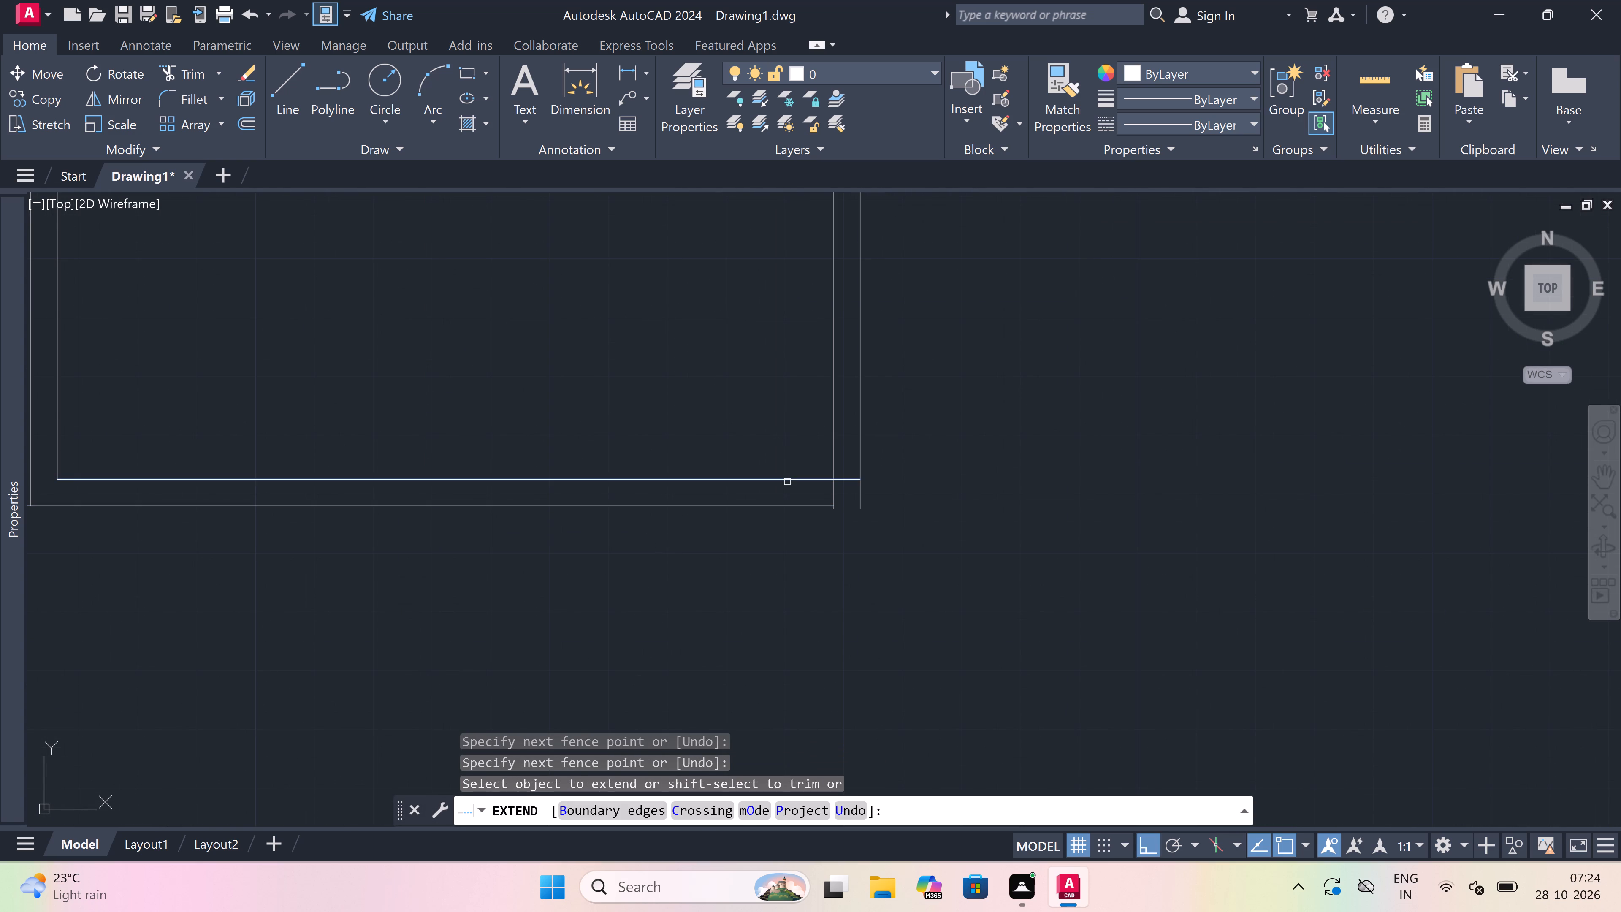
pyautogui.click(788, 486)
pyautogui.click(764, 556)
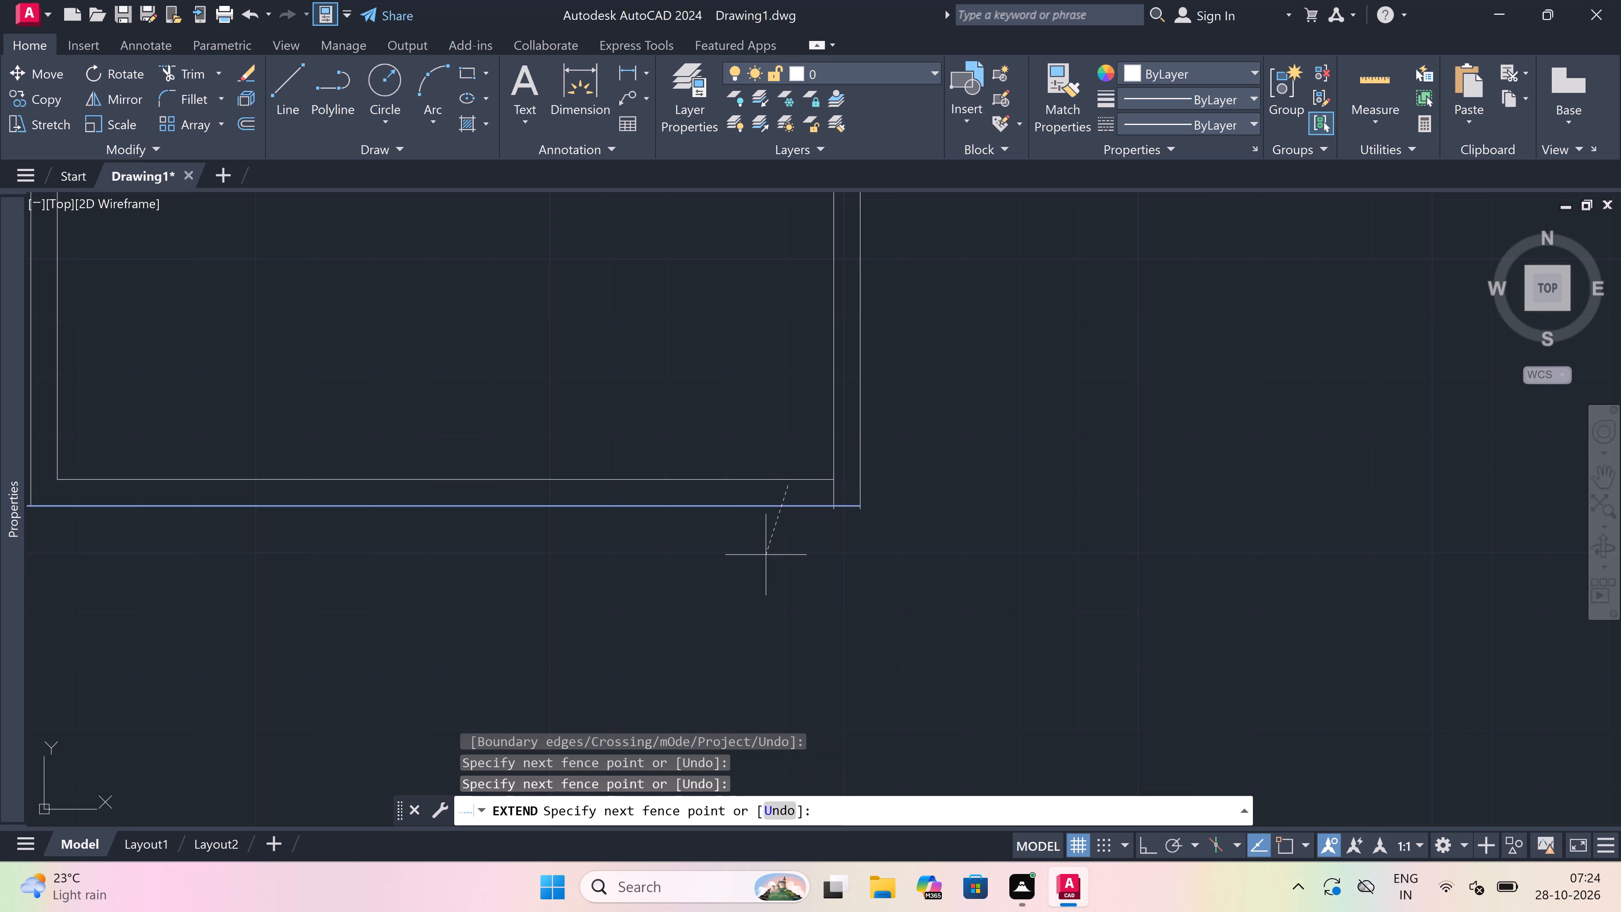
pyautogui.scroll(-1, 764, 552)
pyautogui.press('Escape')
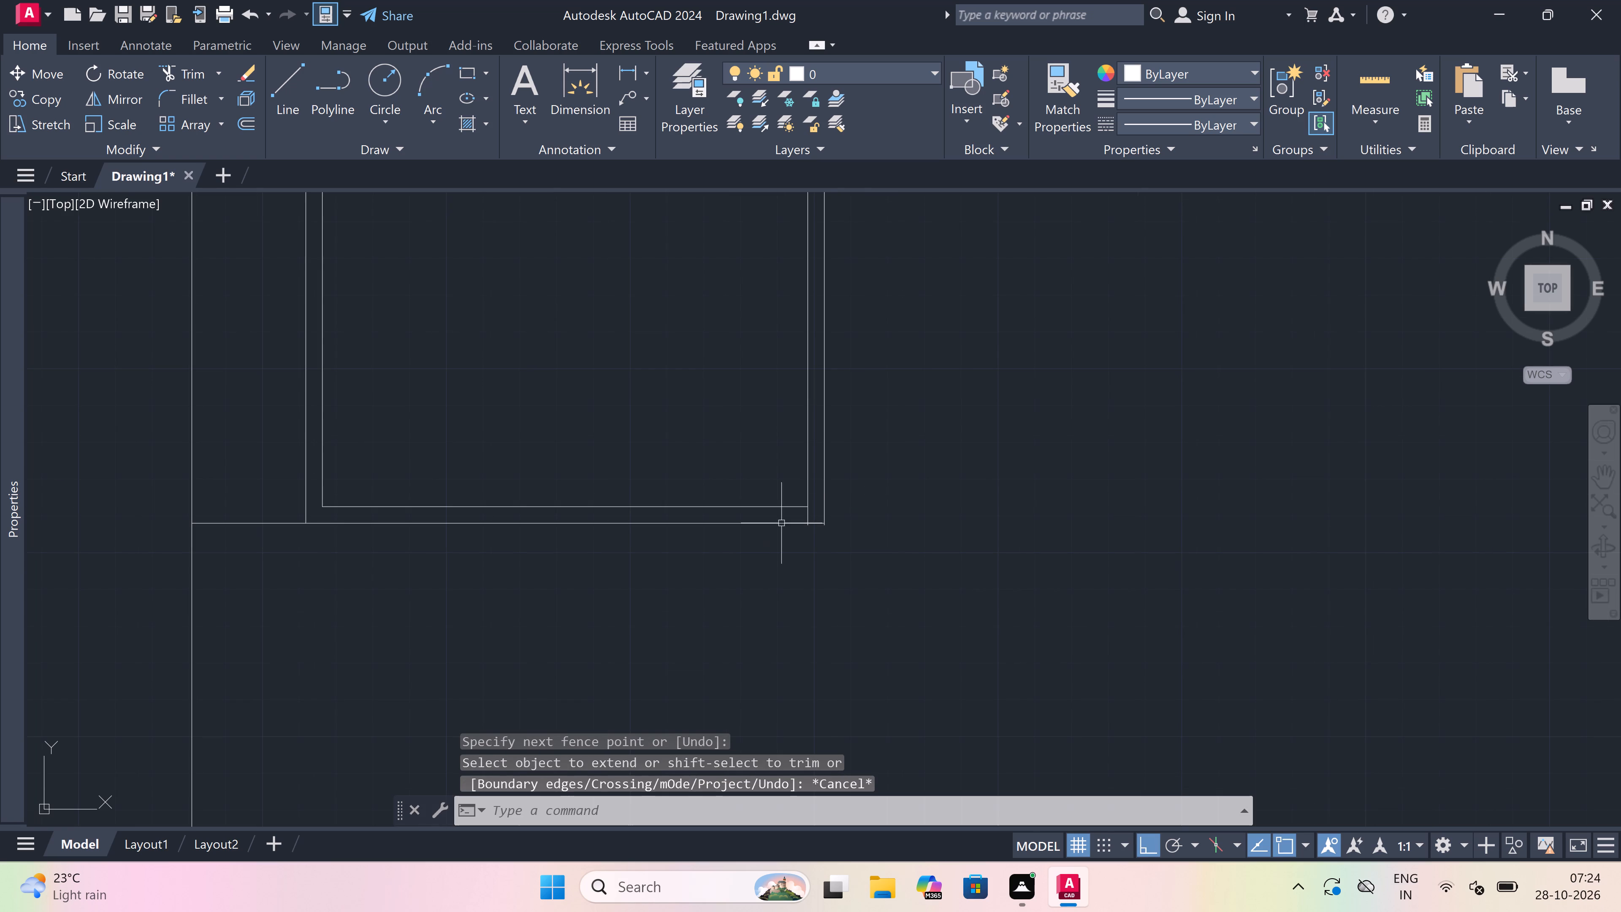
# Trim the new room's lower-right corner, removing the inner vertical line's piece between the horizontals and both vertical stubs below the lower line.
pyautogui.scroll(3, 813, 531)
pyautogui.scroll(2, 805, 498)
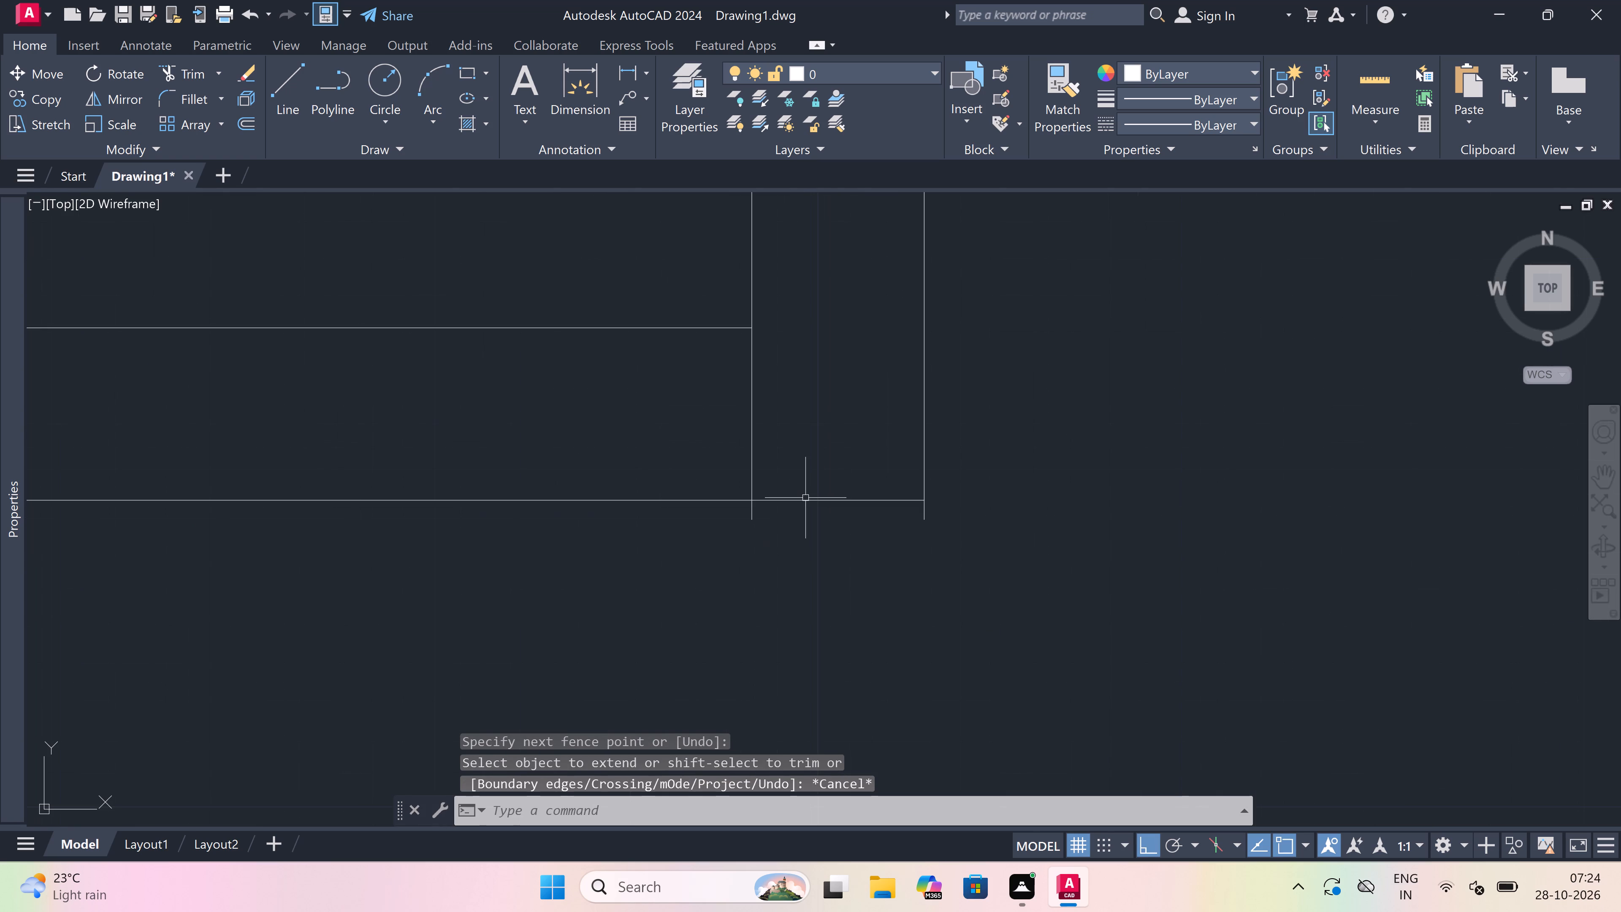
pyautogui.scroll(1, 805, 498)
pyautogui.write('tr')
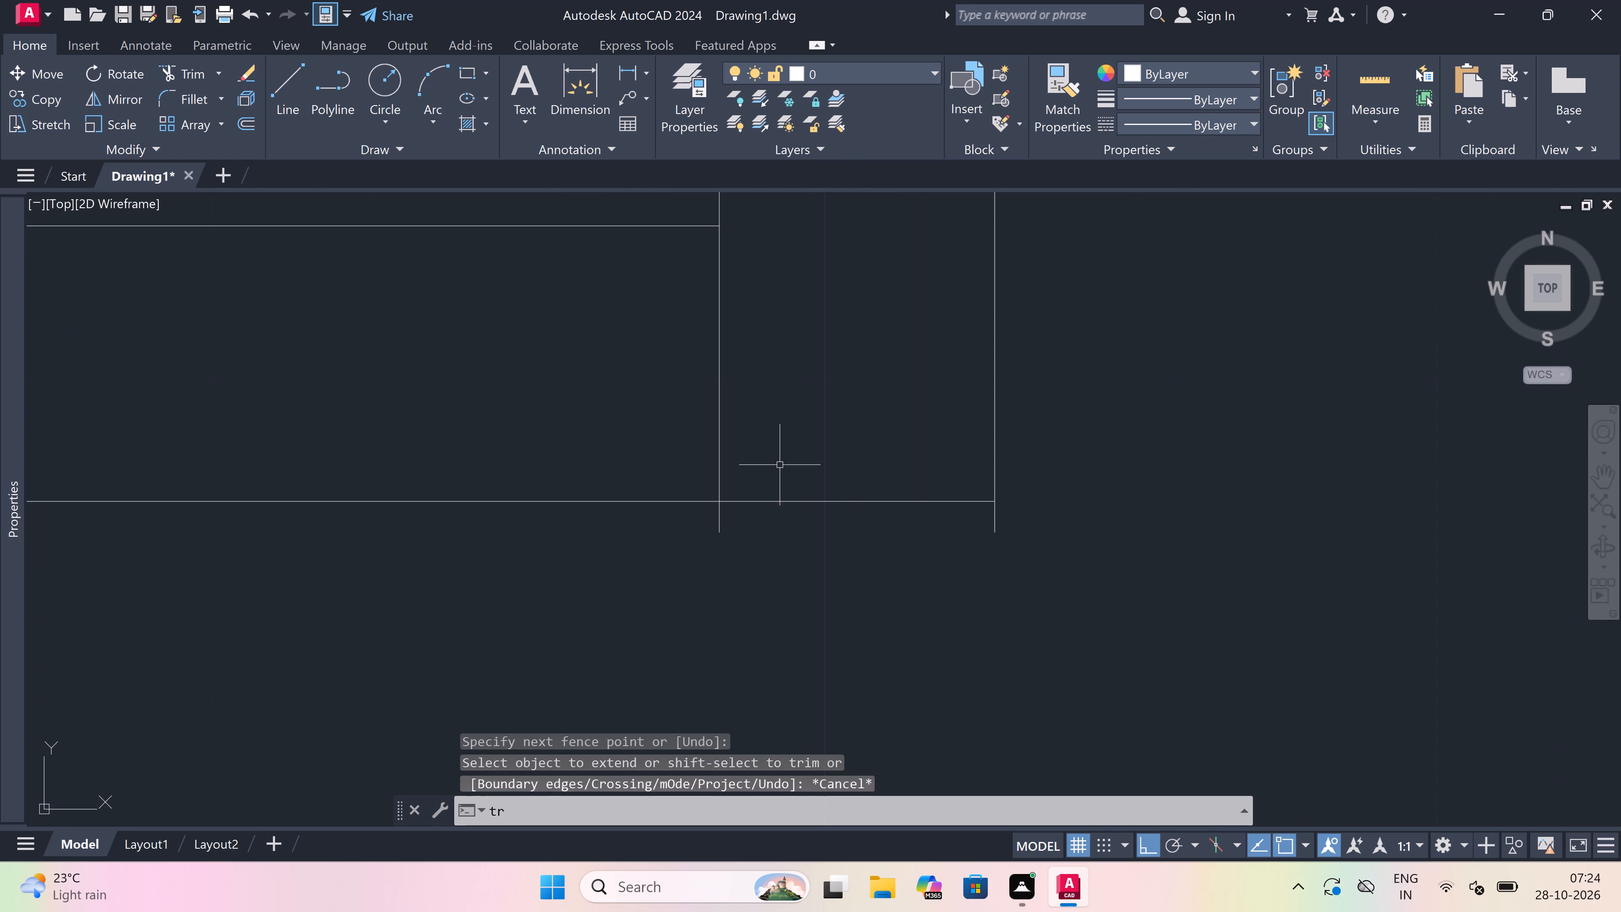
pyautogui.press('space')
pyautogui.moveTo(746, 419); pyautogui.dragTo(741, 419)
pyautogui.click(656, 434)
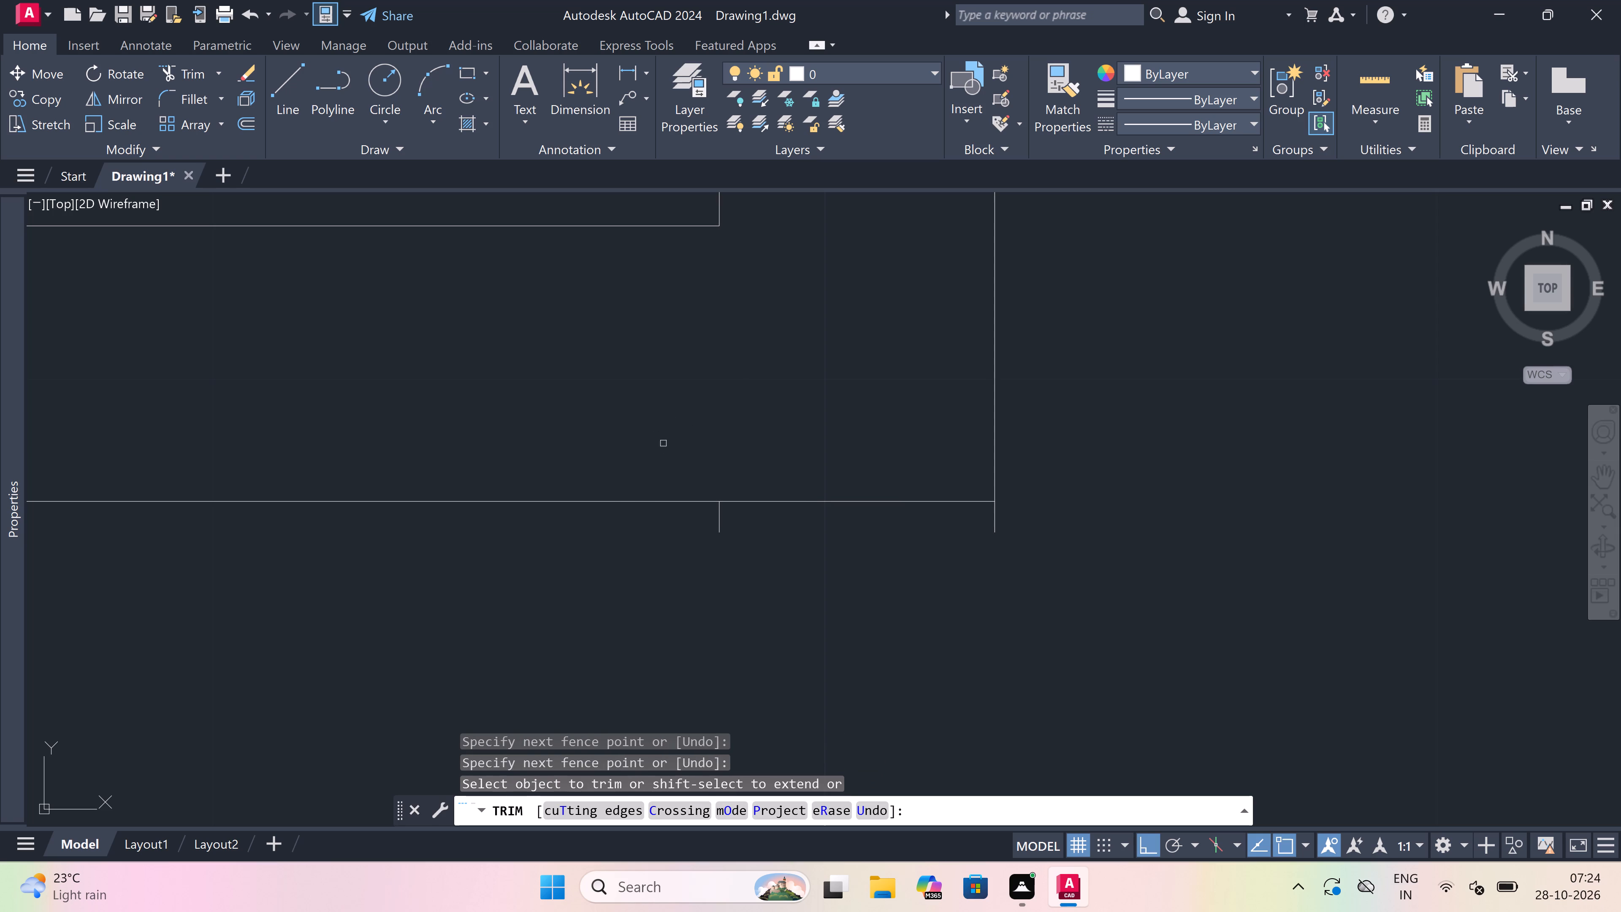
pyautogui.click(693, 518)
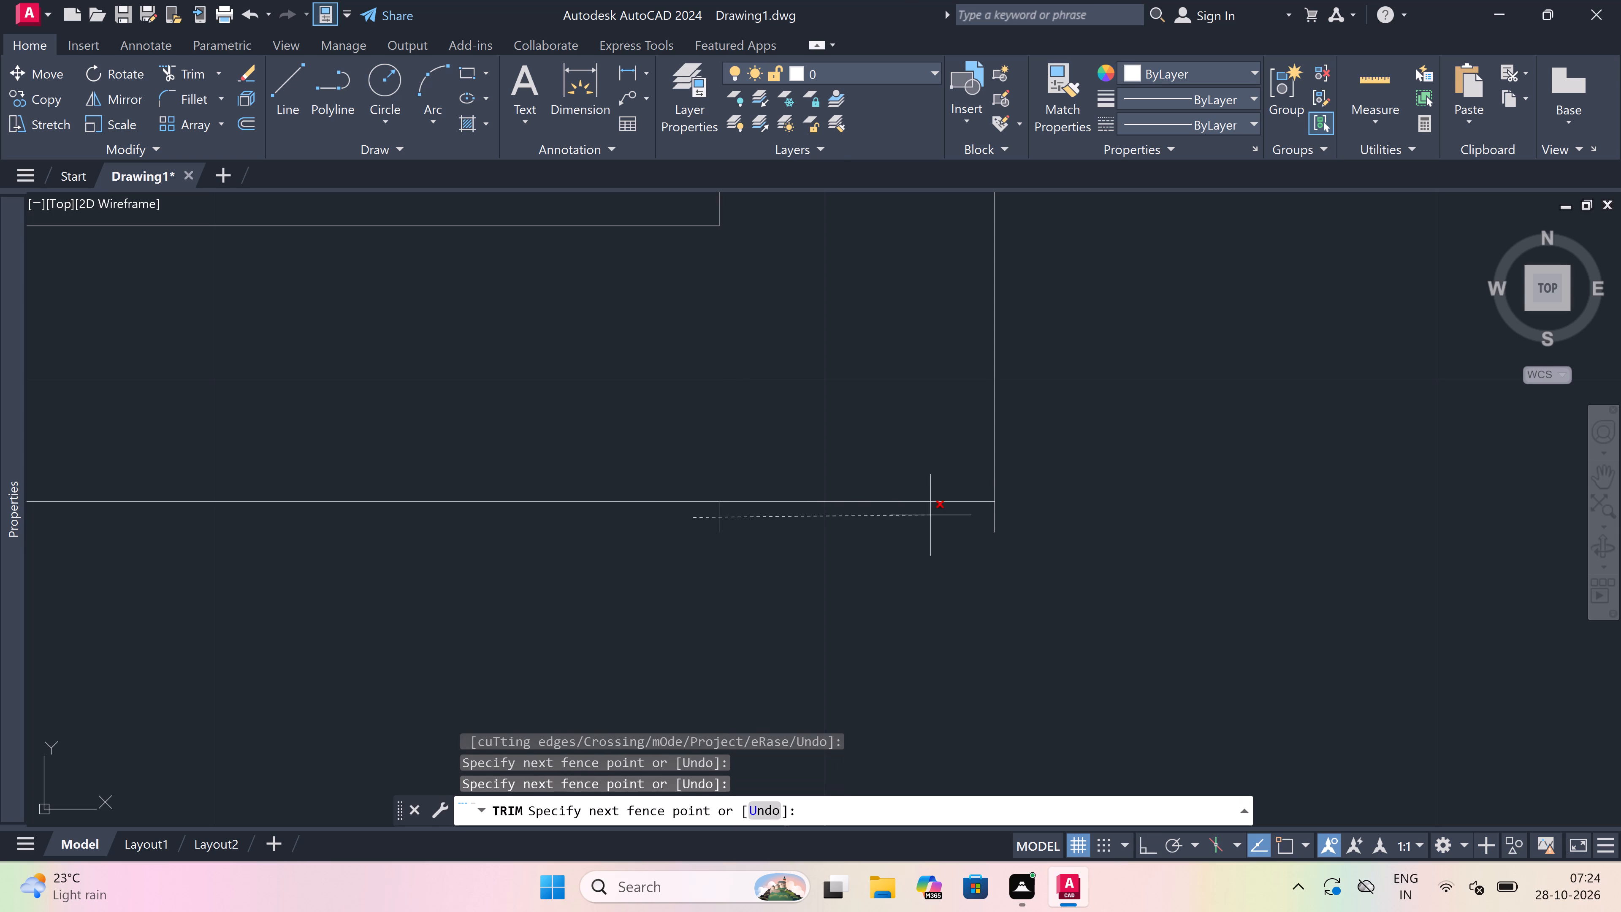
pyautogui.click(996, 520)
pyautogui.press('Escape')
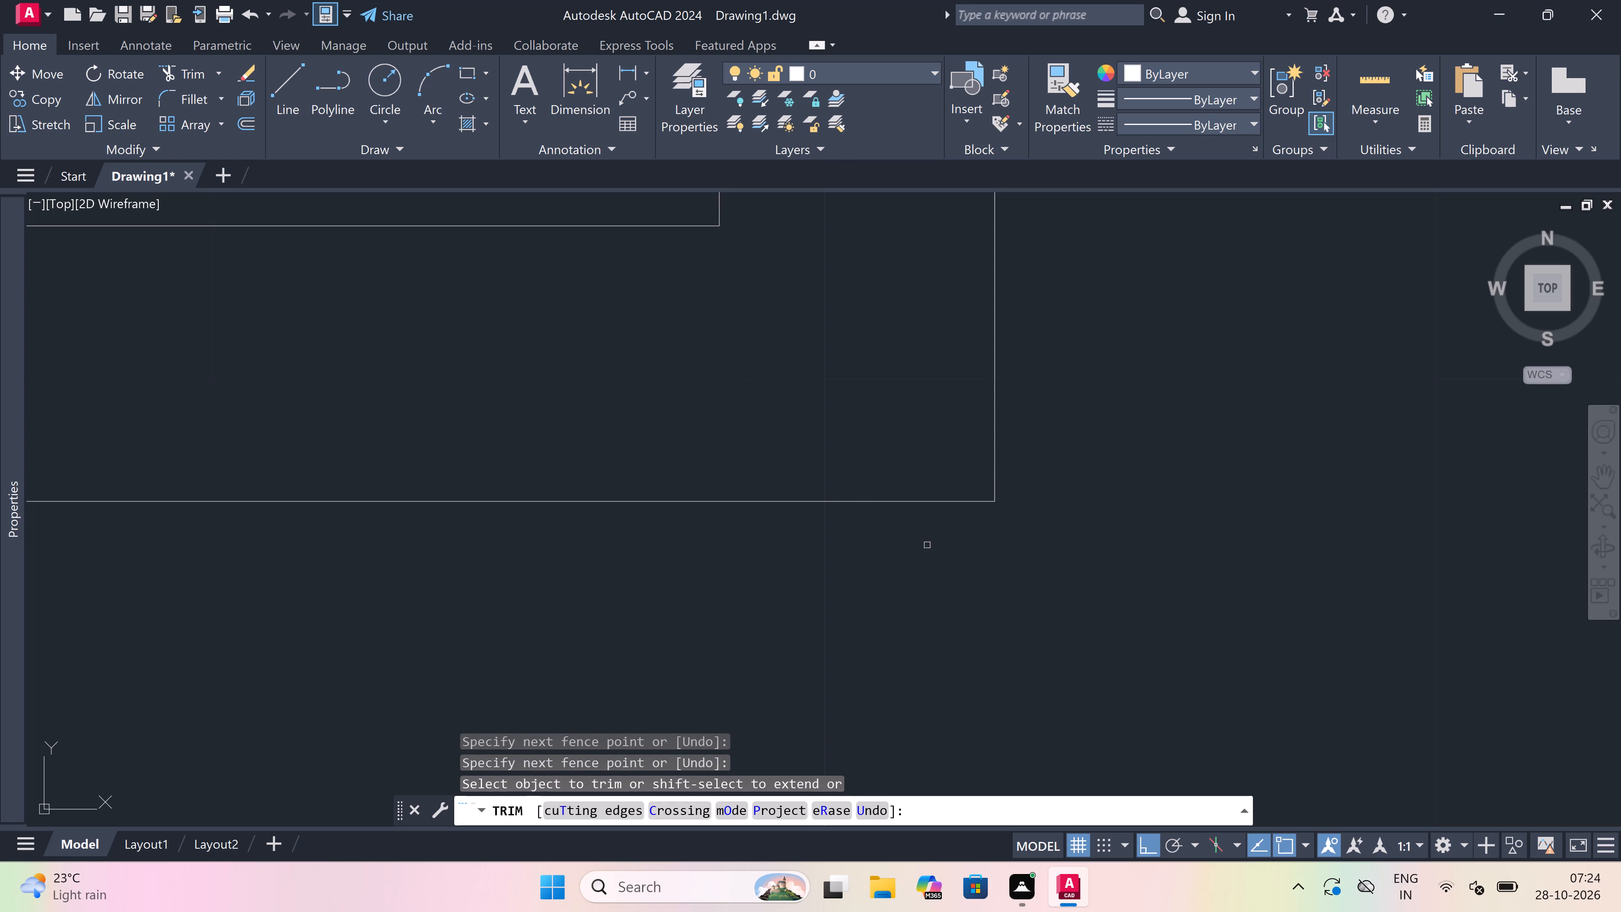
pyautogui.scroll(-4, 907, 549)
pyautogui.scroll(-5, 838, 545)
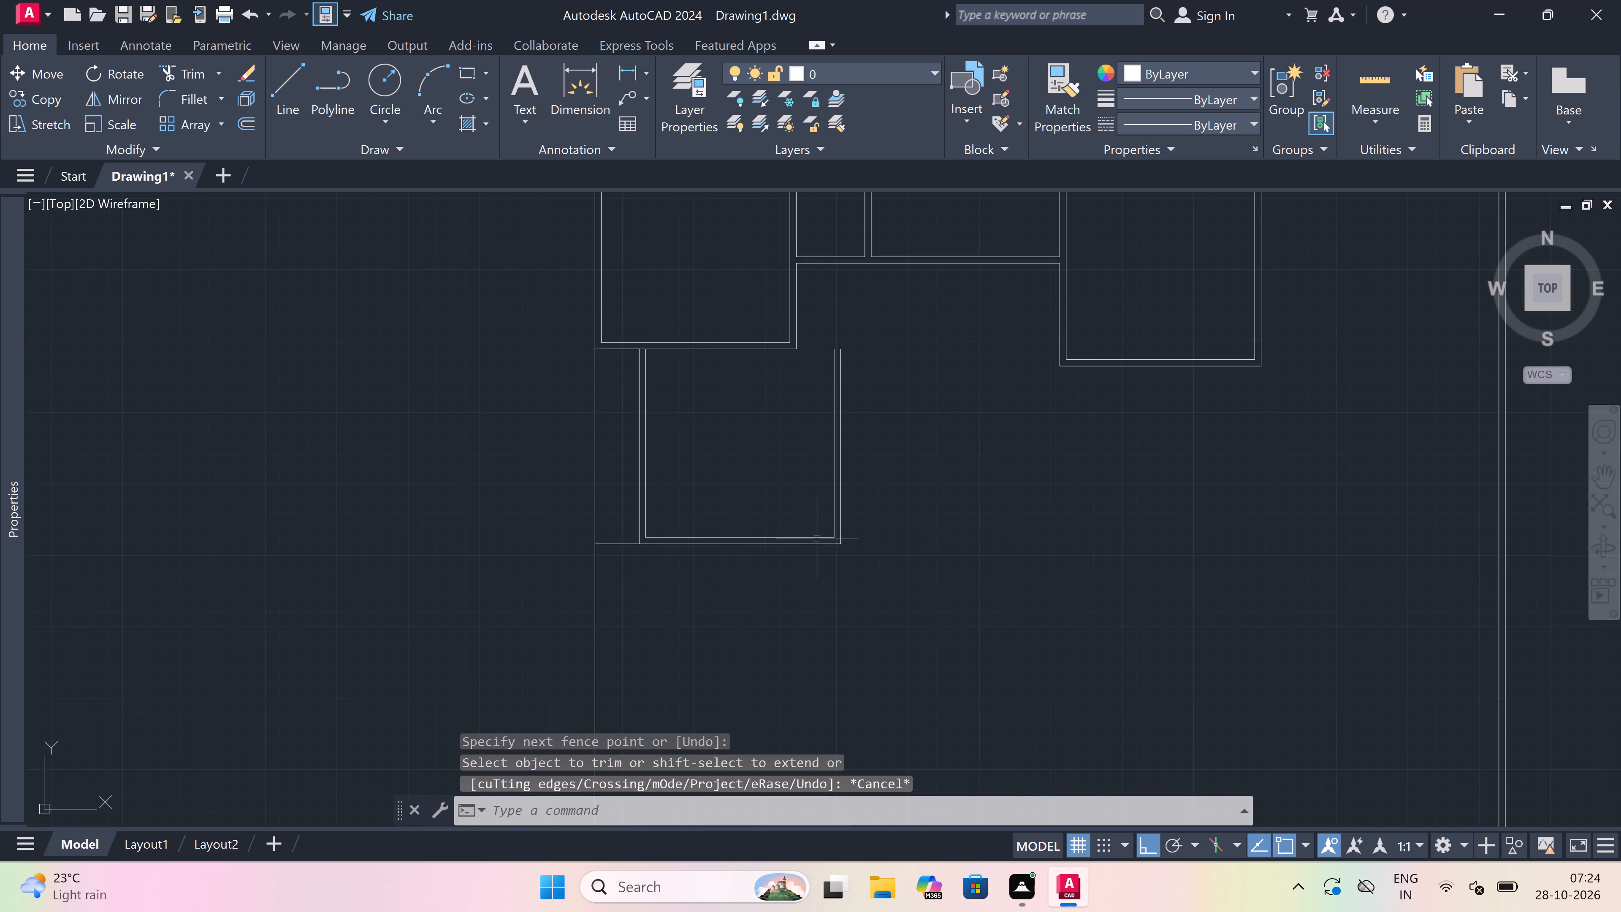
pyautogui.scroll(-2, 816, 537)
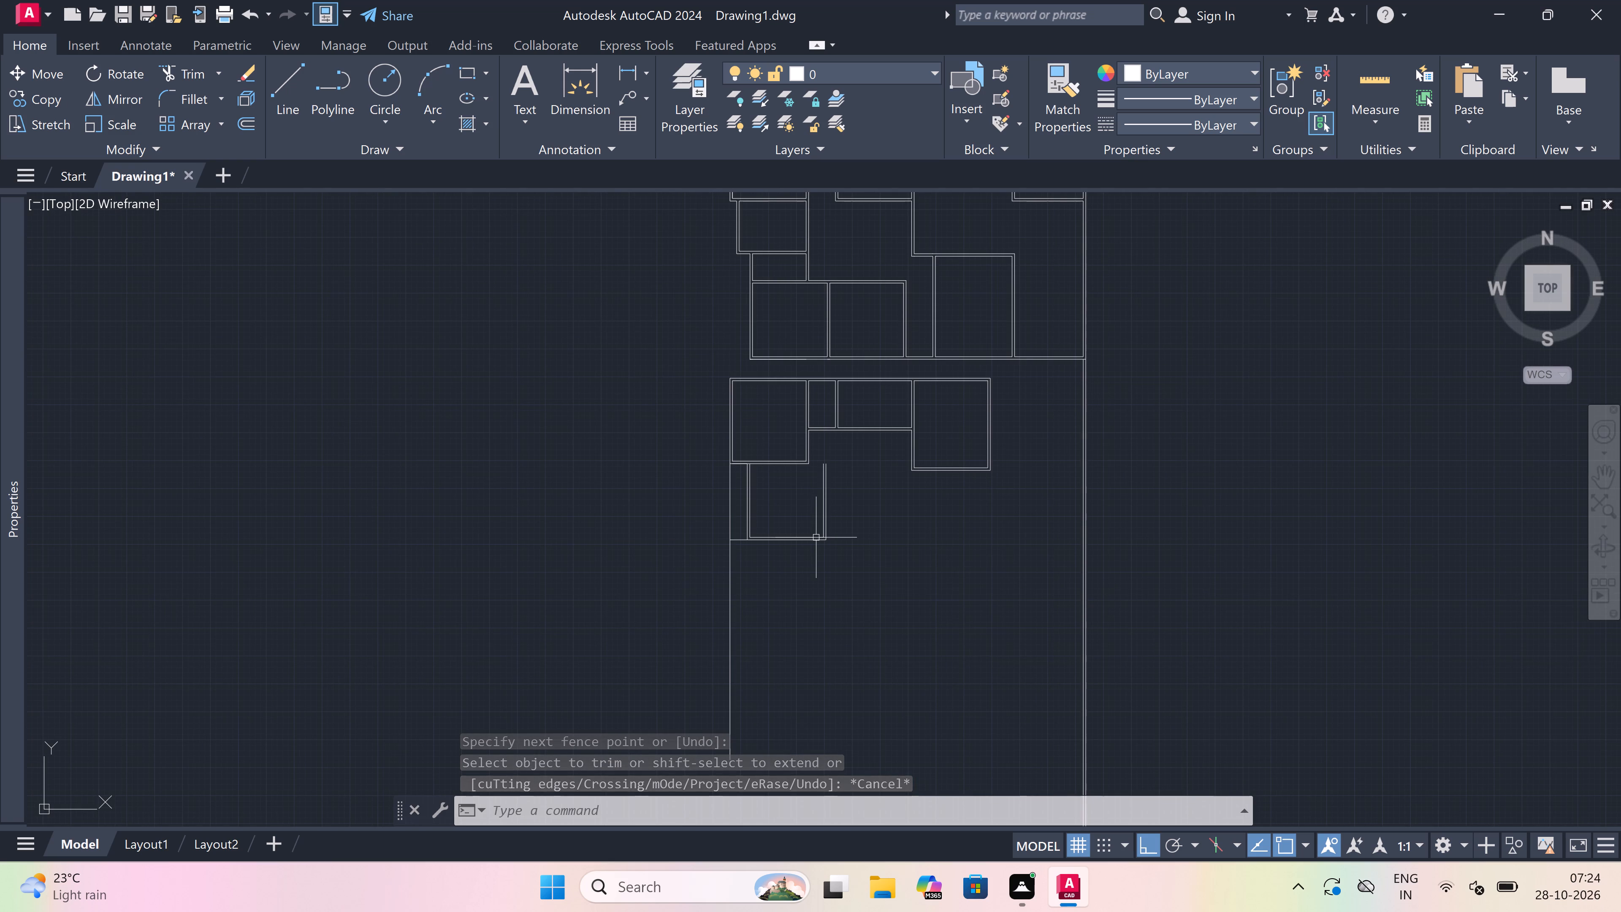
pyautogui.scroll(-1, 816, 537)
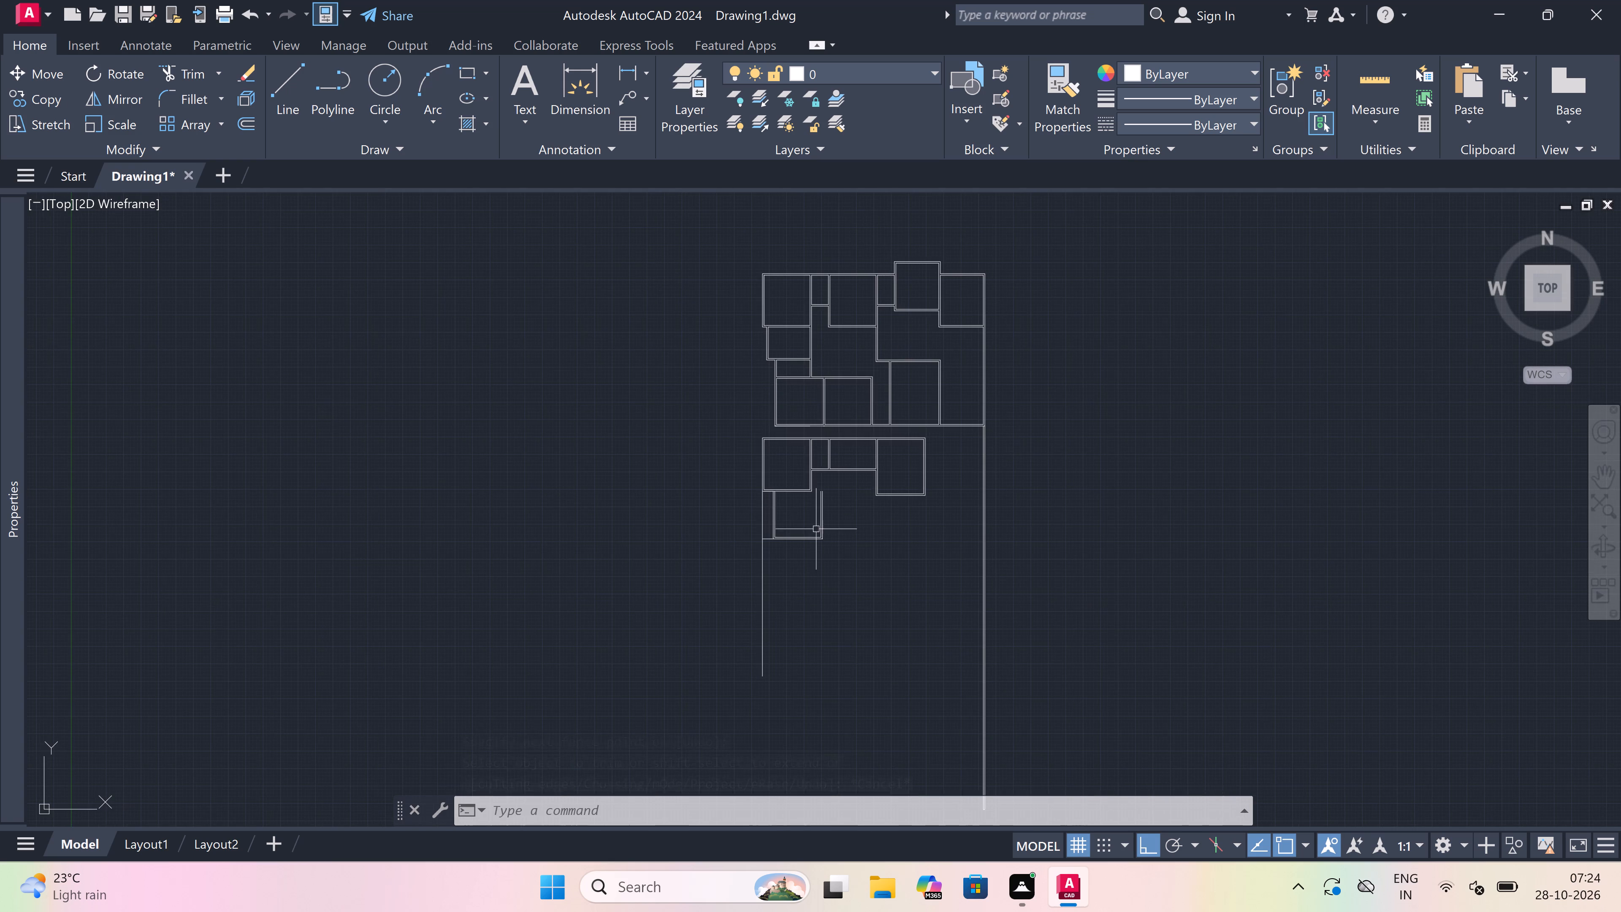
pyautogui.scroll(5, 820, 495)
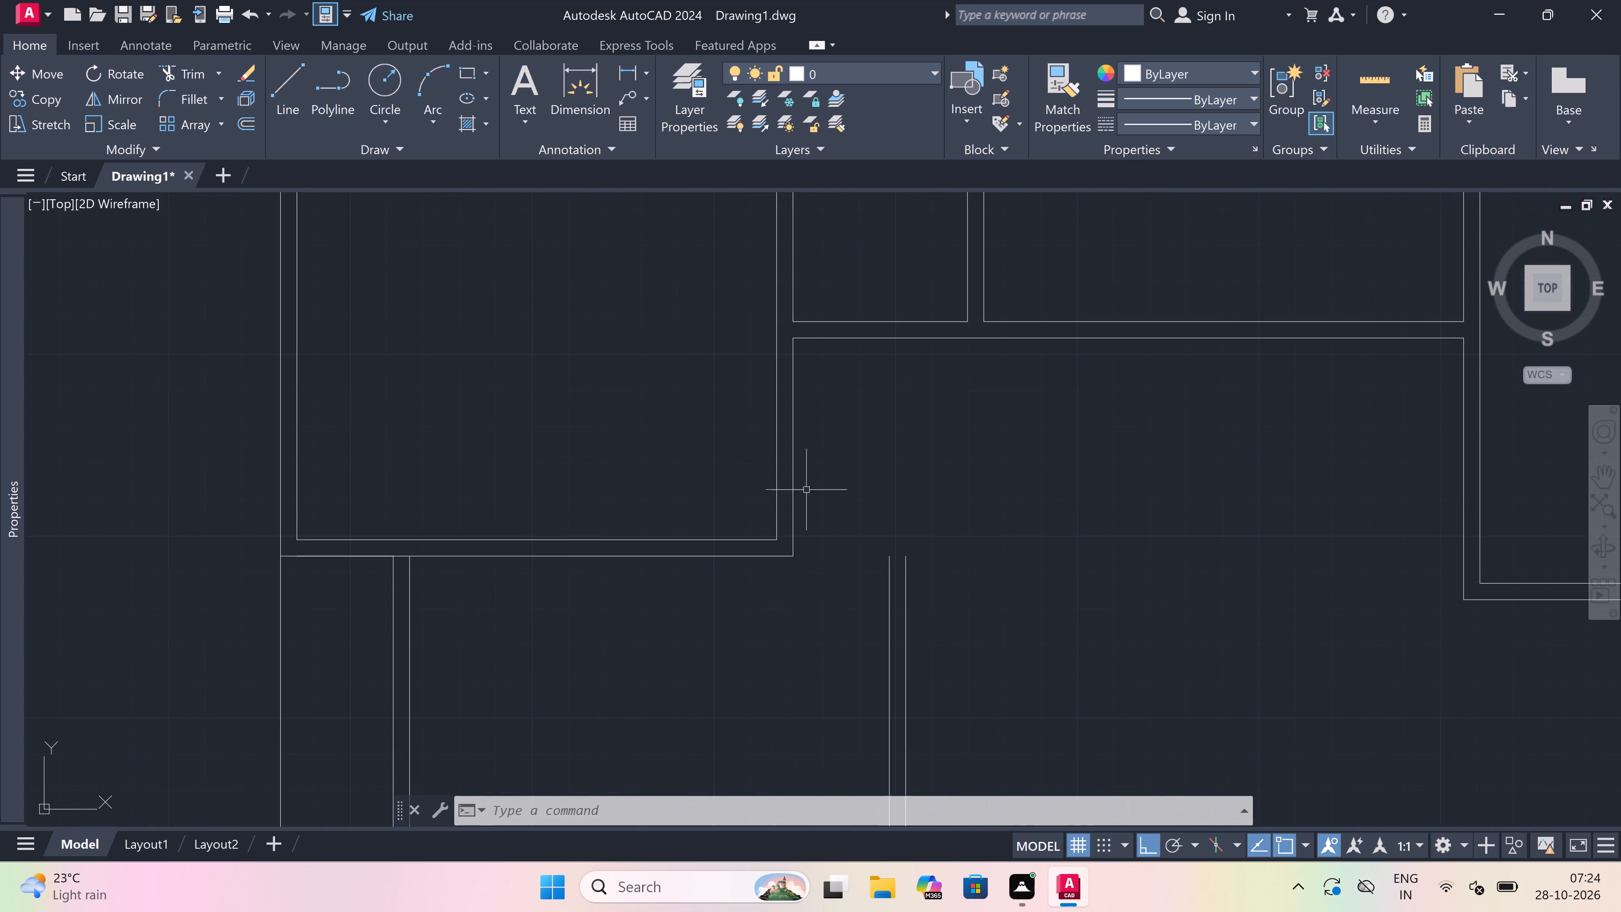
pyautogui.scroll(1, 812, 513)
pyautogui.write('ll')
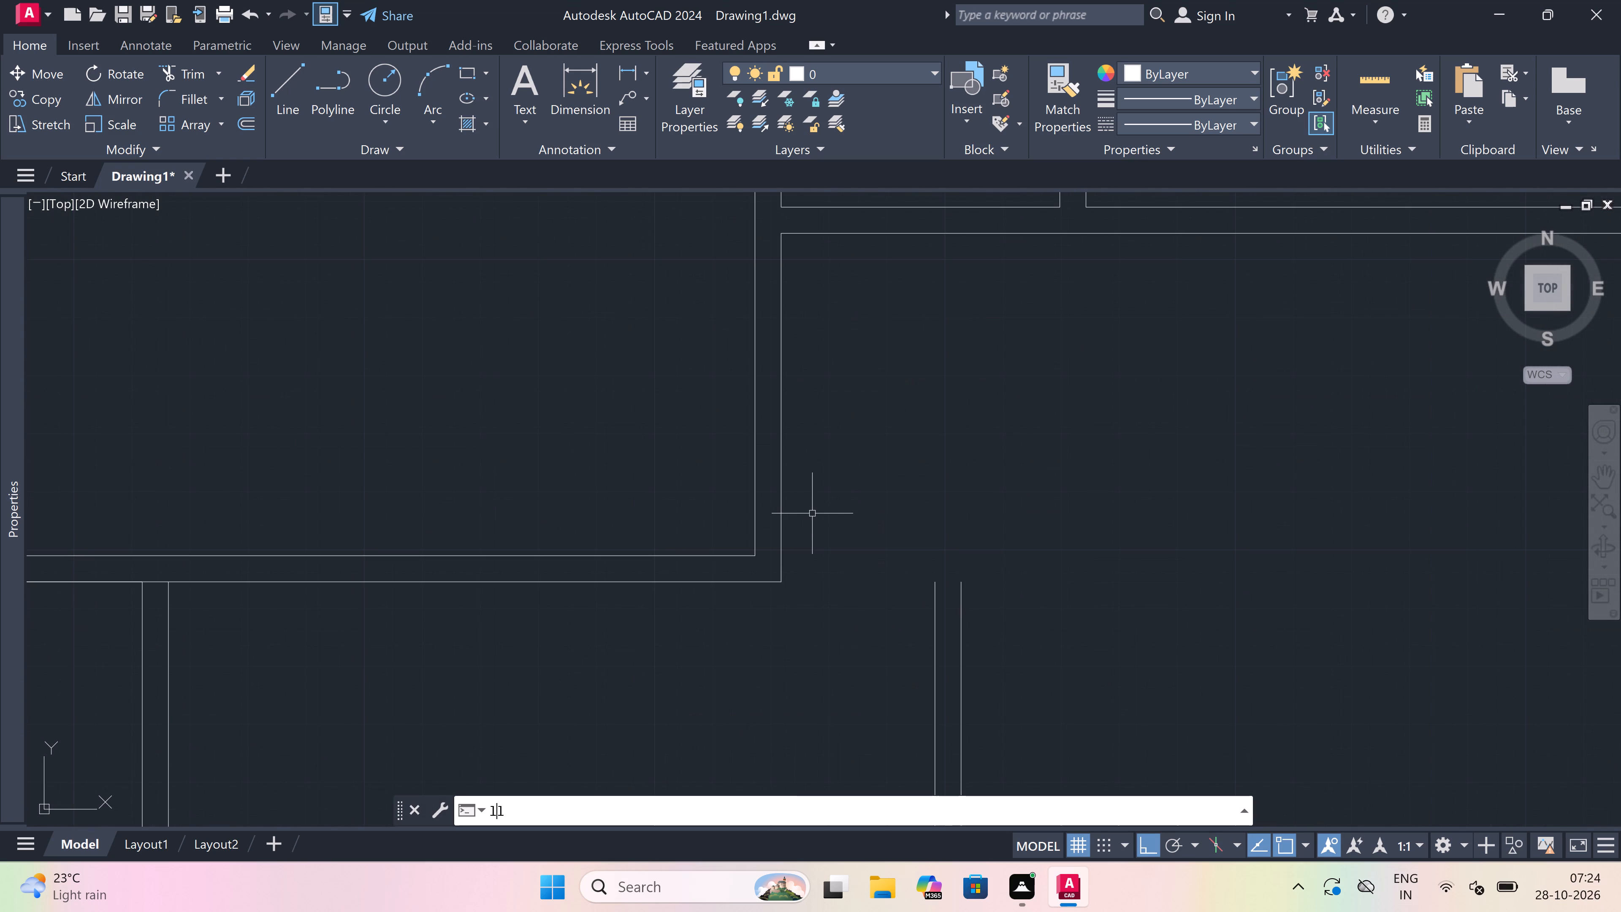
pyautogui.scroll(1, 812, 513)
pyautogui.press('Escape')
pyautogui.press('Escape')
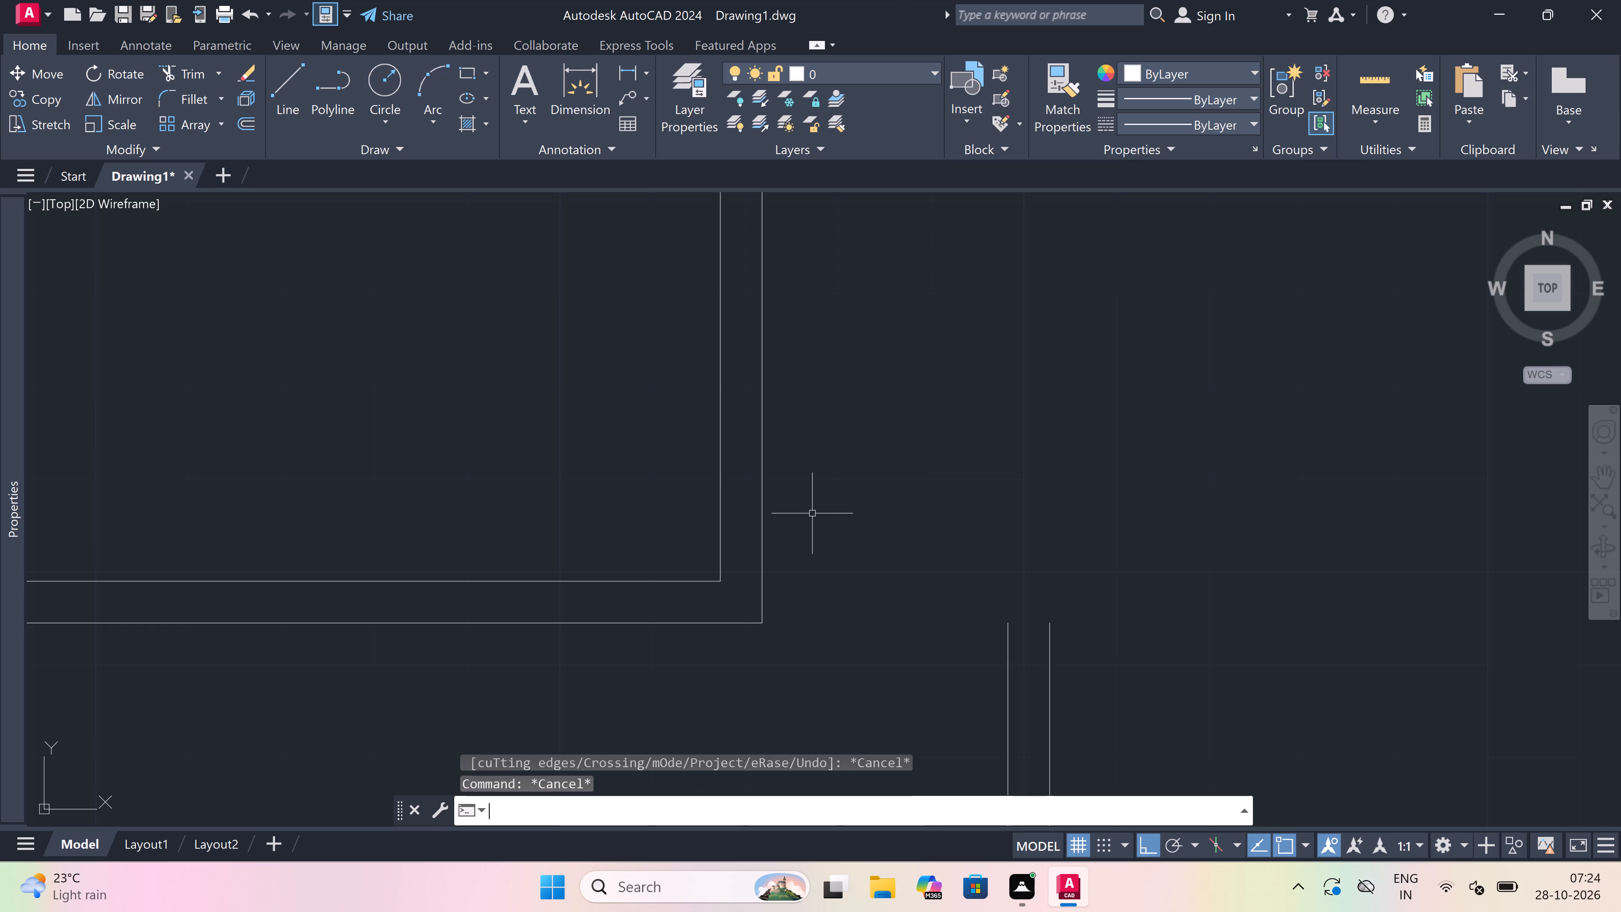
# Fillet the new room's upper-right corner, joining the right wall's outer line to the upper horizontal wall line and its inner line to the lower one.
pyautogui.press('f')
pyautogui.press('space')
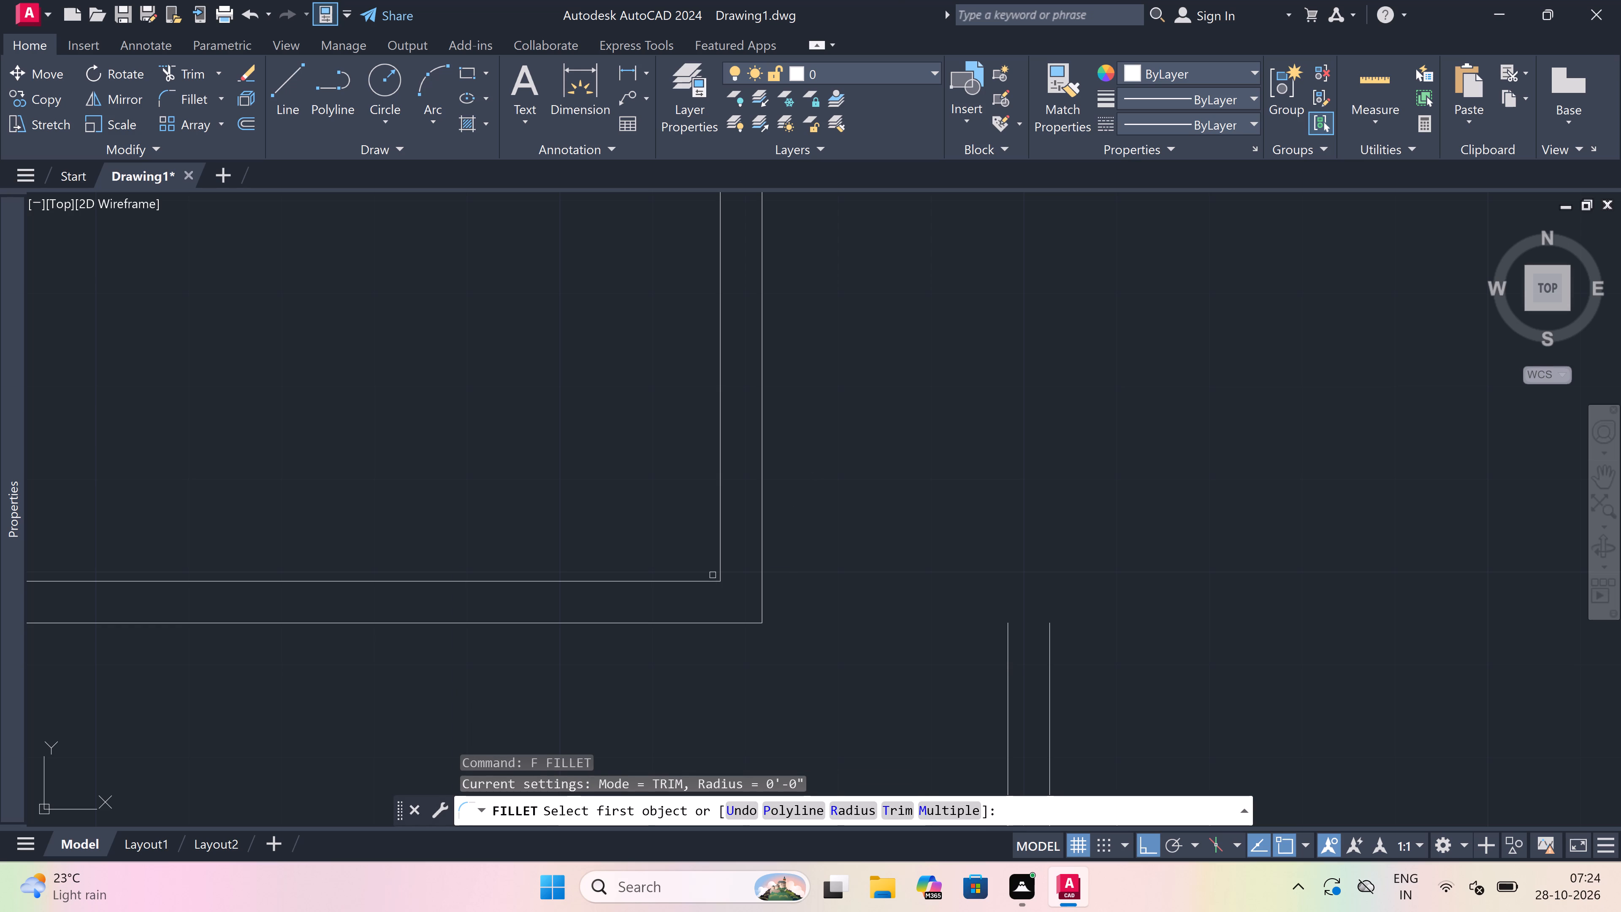
pyautogui.click(713, 581)
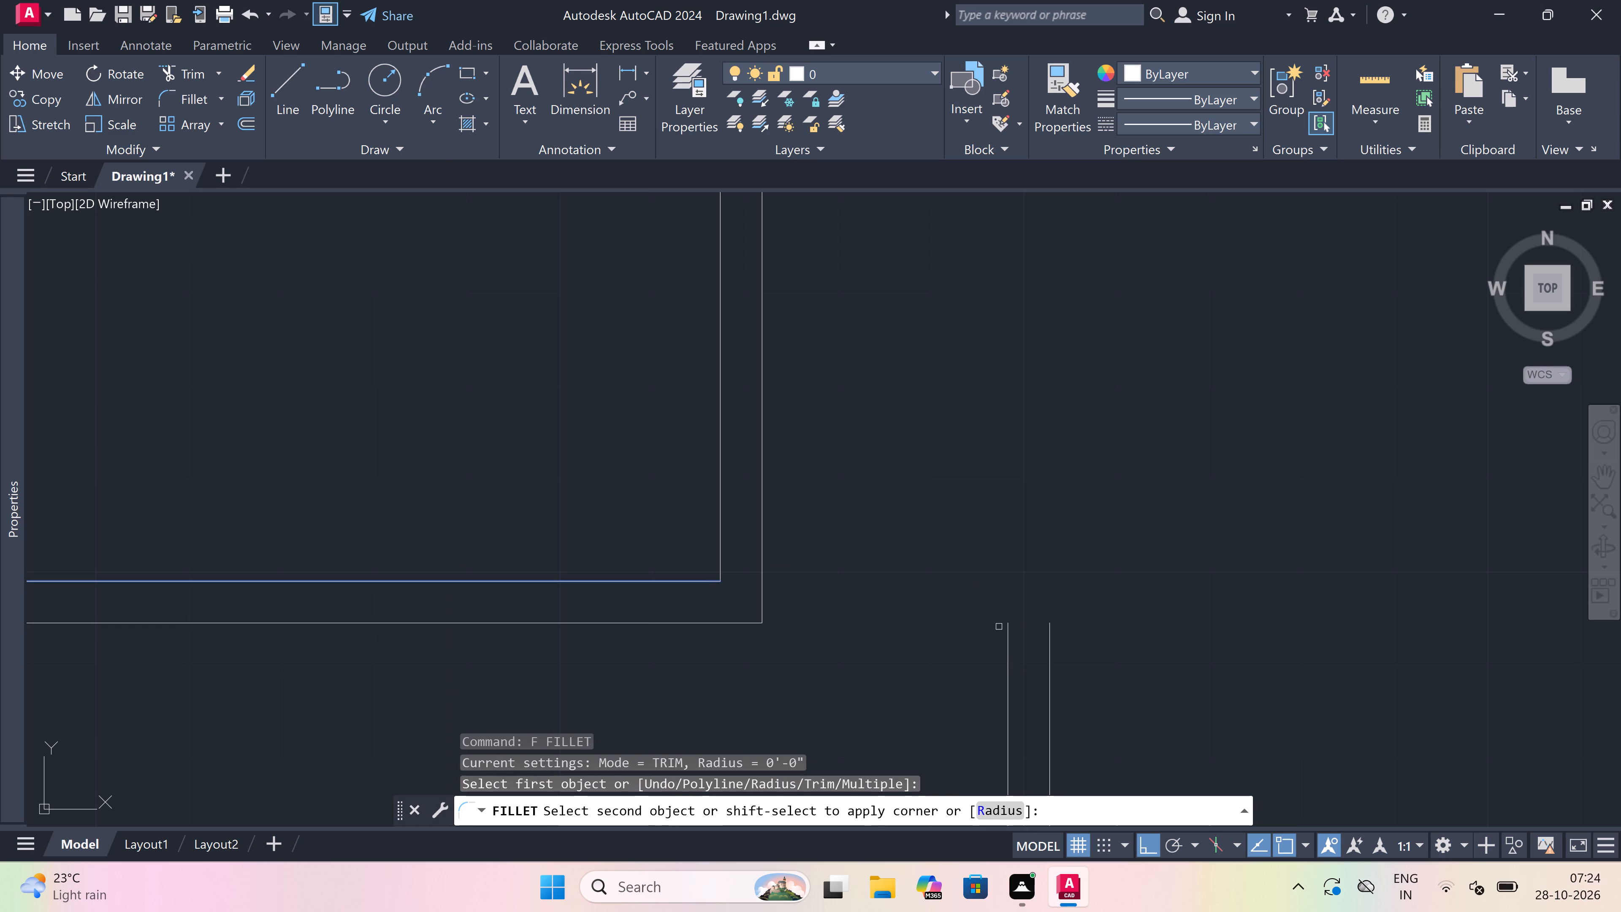
pyautogui.click(1049, 674)
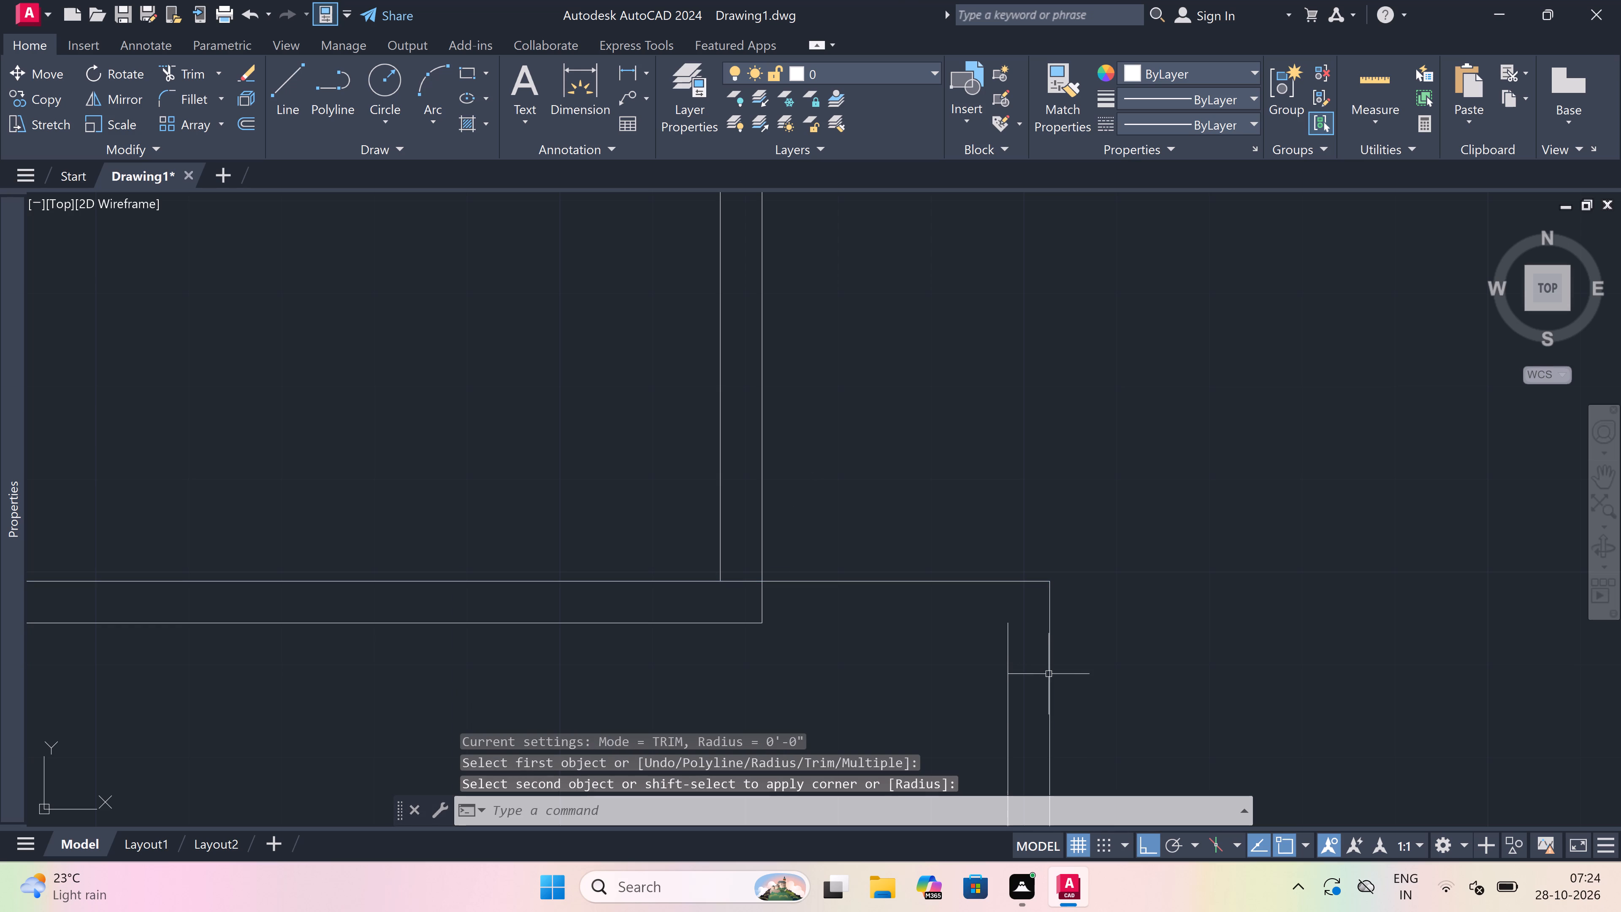
pyautogui.press('space')
pyautogui.click(1007, 683)
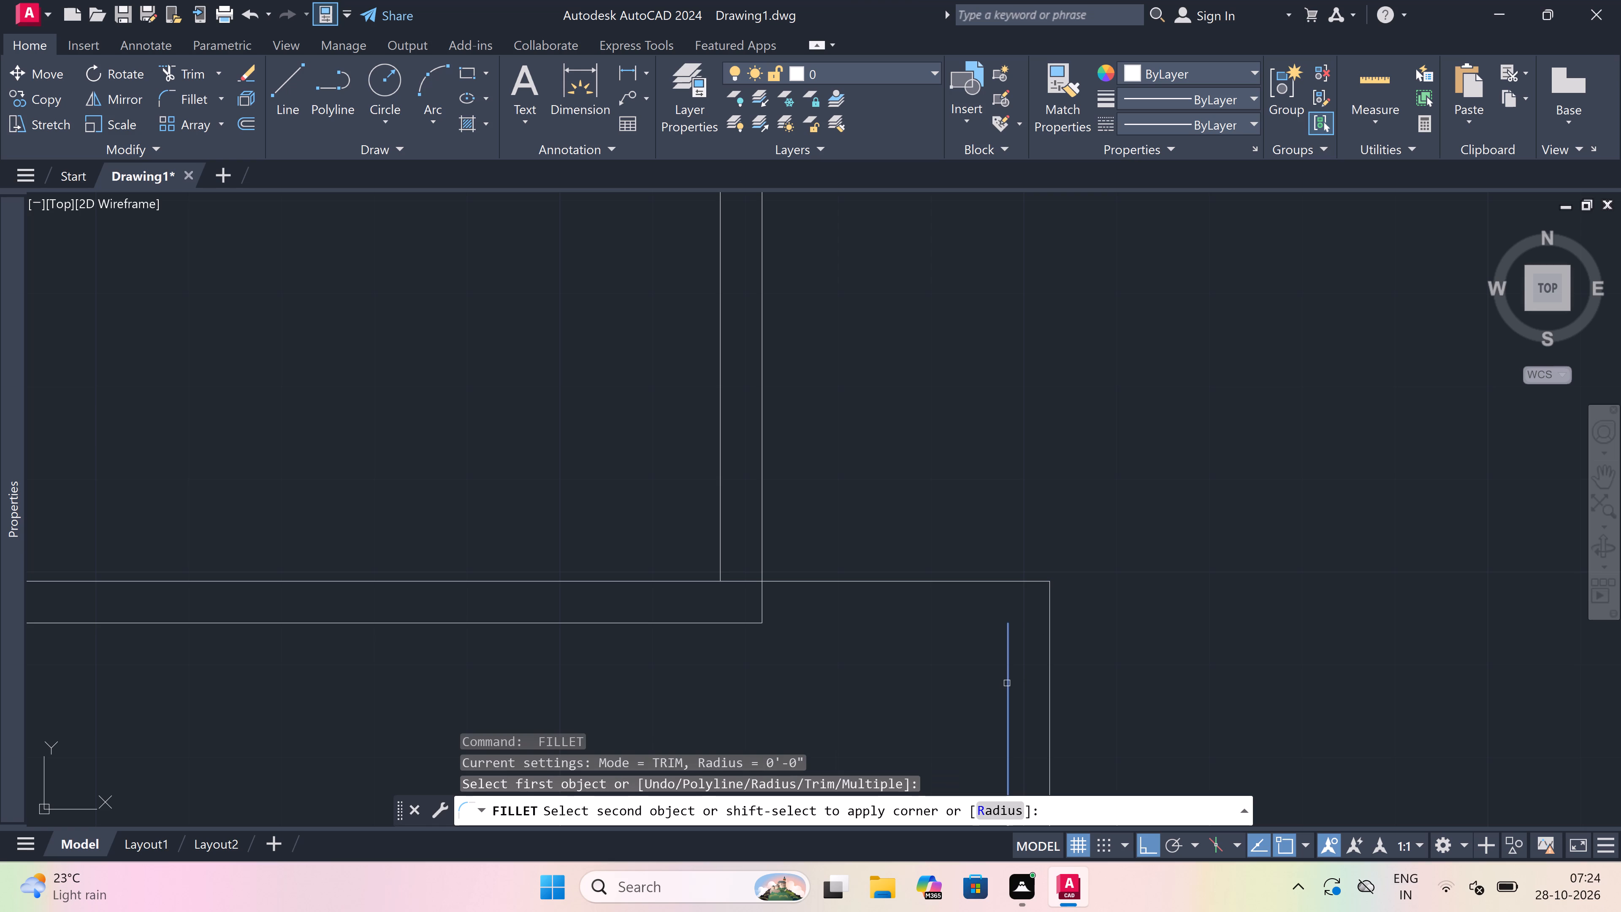
pyautogui.click(682, 624)
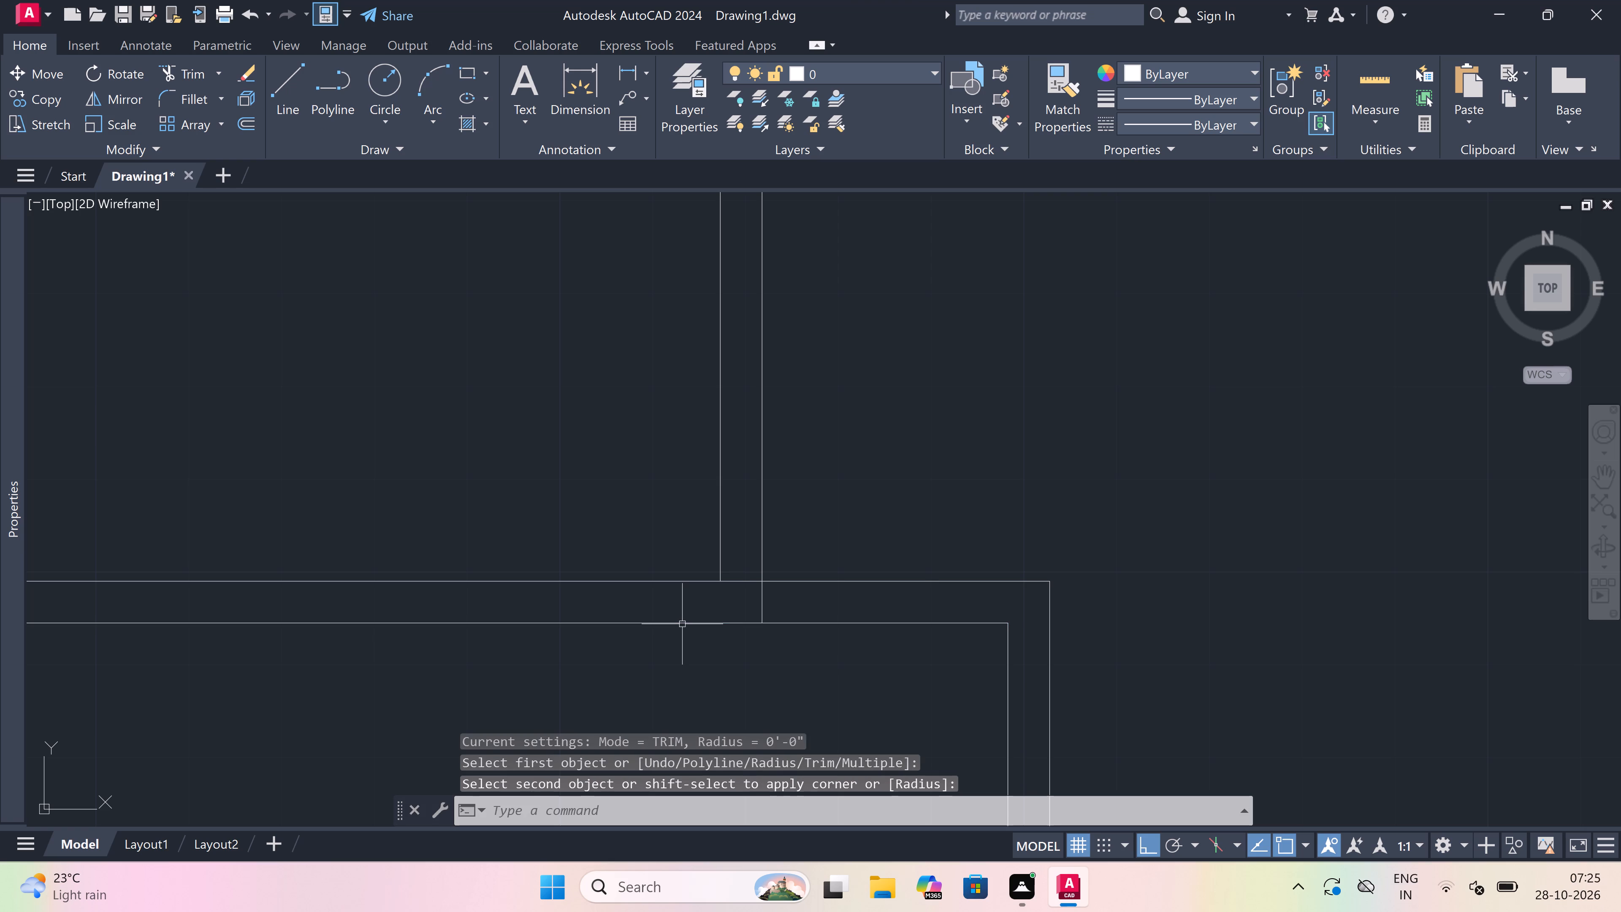
pyautogui.press('Escape')
# Trim the junction above the new room's top wall, removing the upper horizontal line between the two verticals and the right vertical's stub below it.
pyautogui.press('t')
pyautogui.press('r')
pyautogui.press('space')
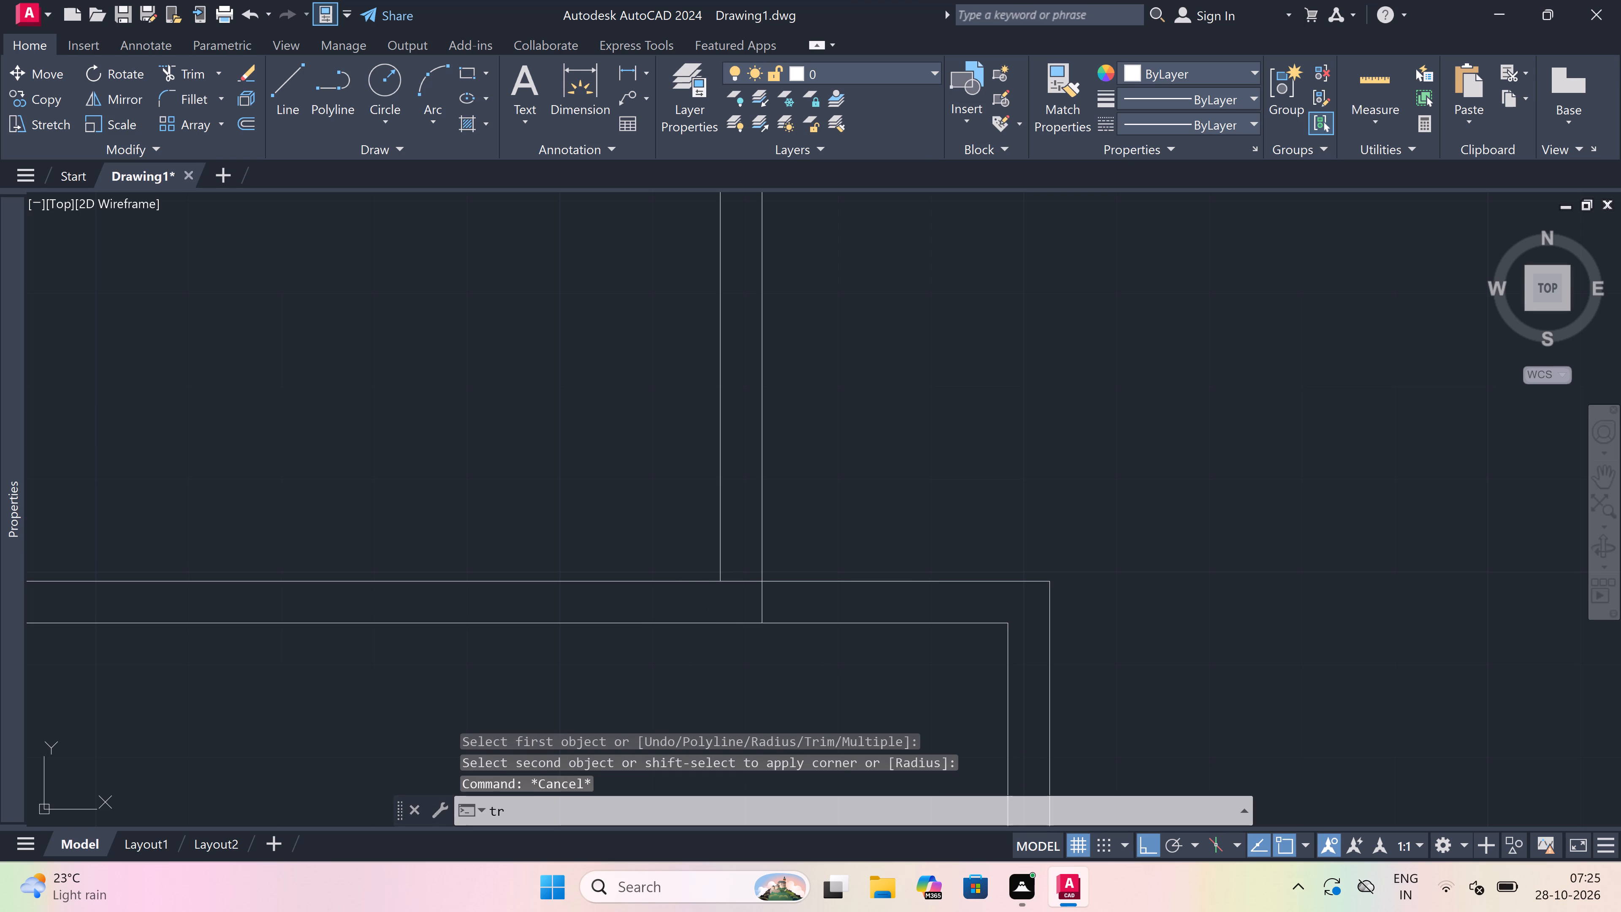
pyautogui.scroll(1, 716, 590)
pyautogui.click(766, 557)
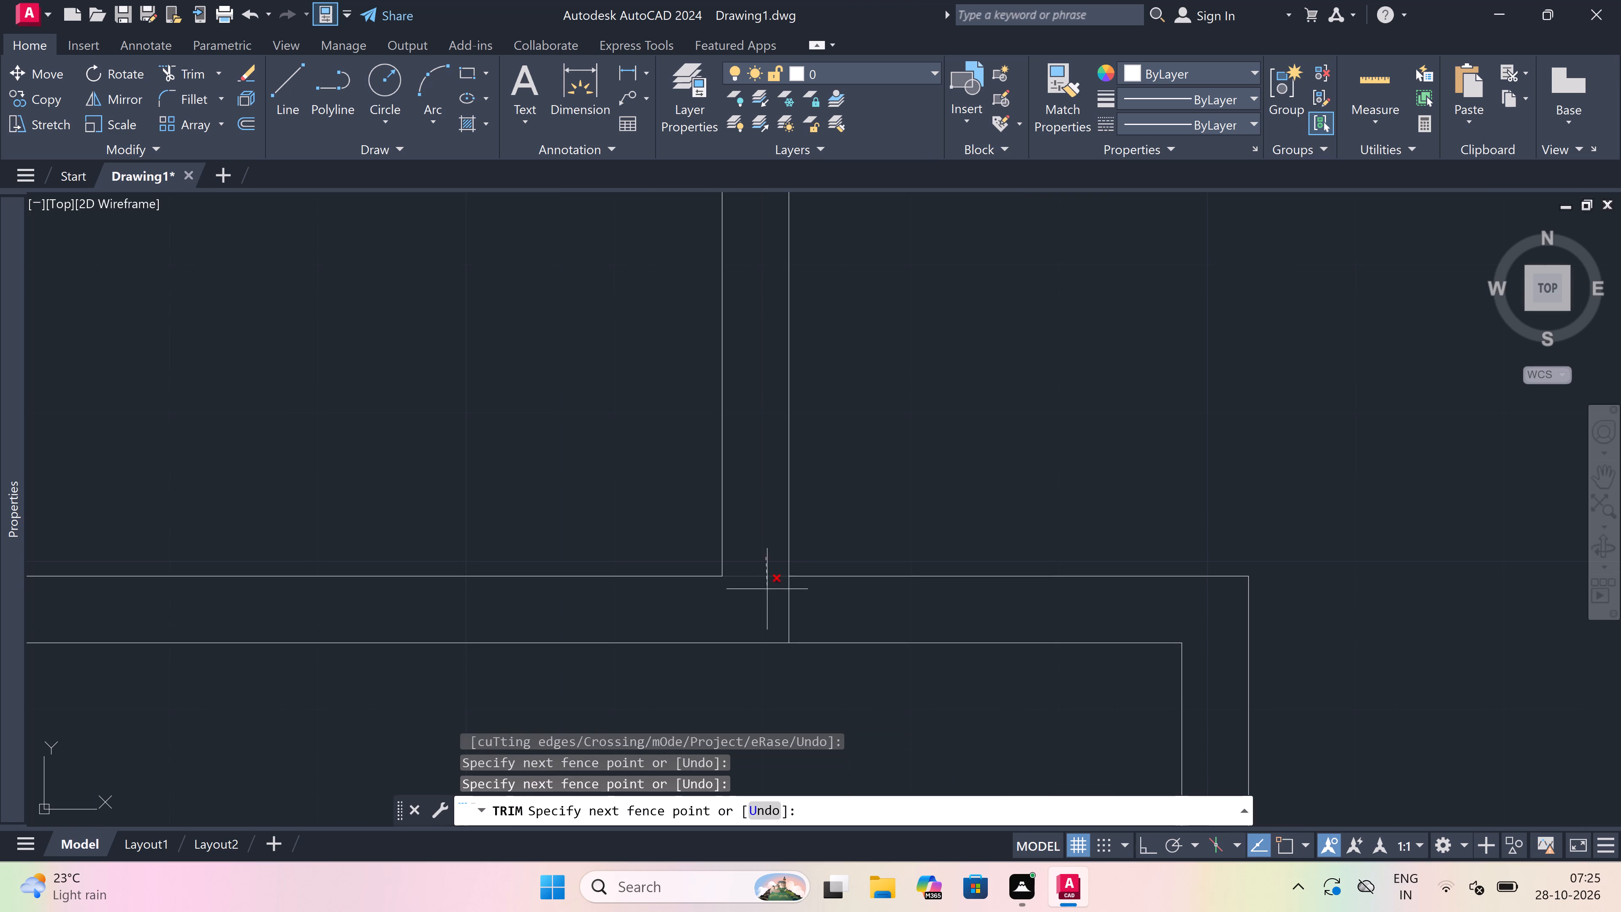
pyautogui.click(767, 630)
pyautogui.click(789, 620)
pyautogui.click(793, 616)
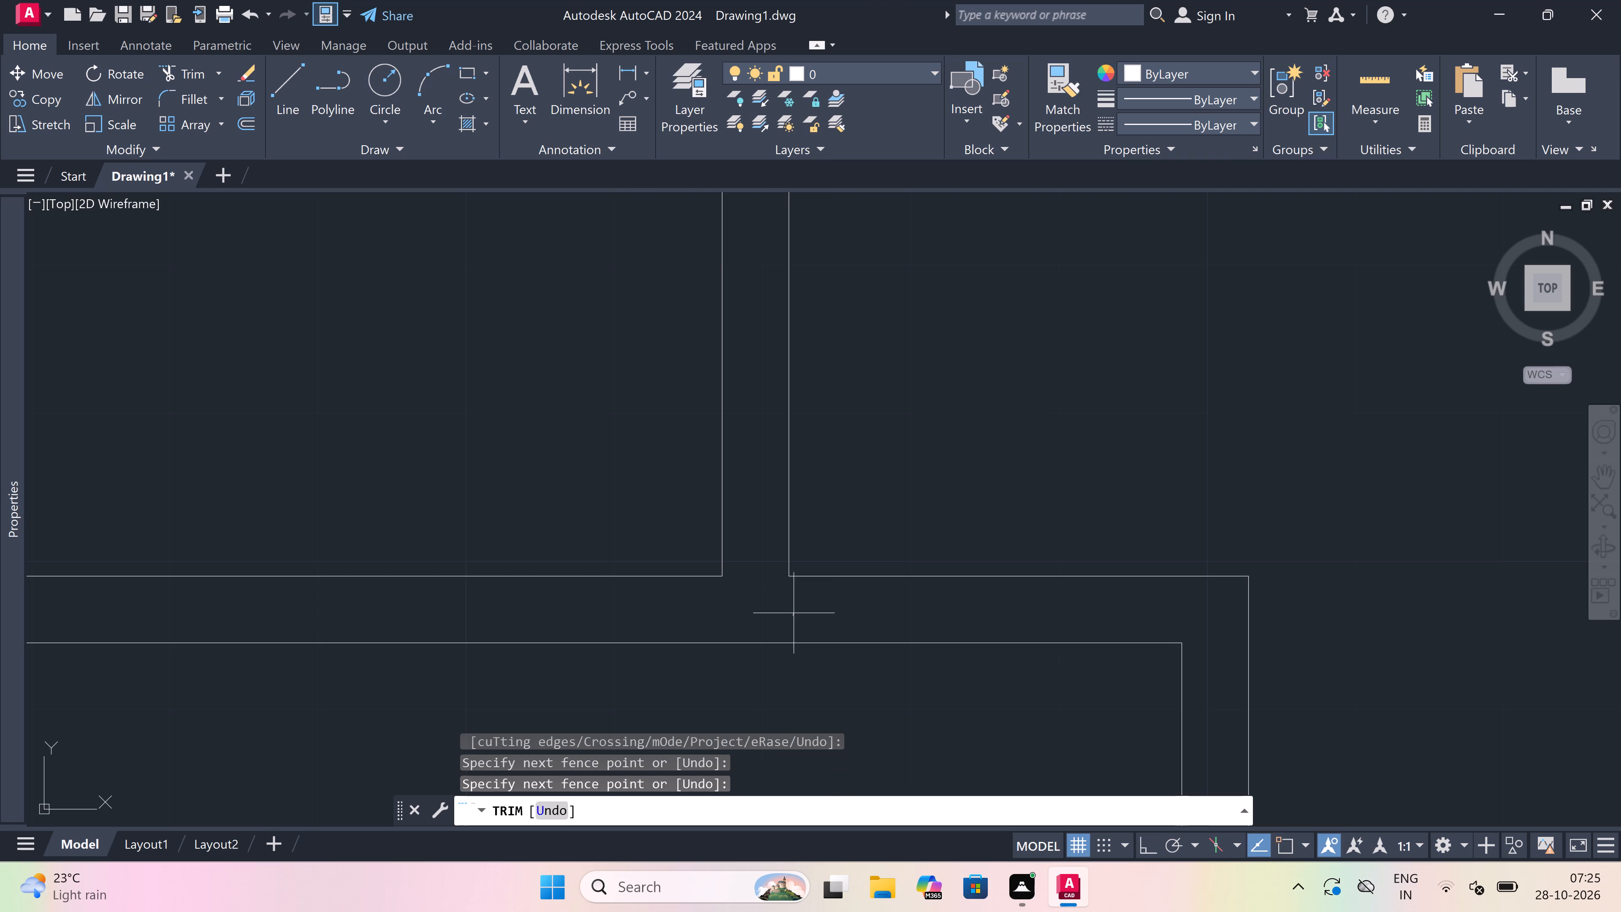
pyautogui.click(723, 611)
pyautogui.press('Escape')
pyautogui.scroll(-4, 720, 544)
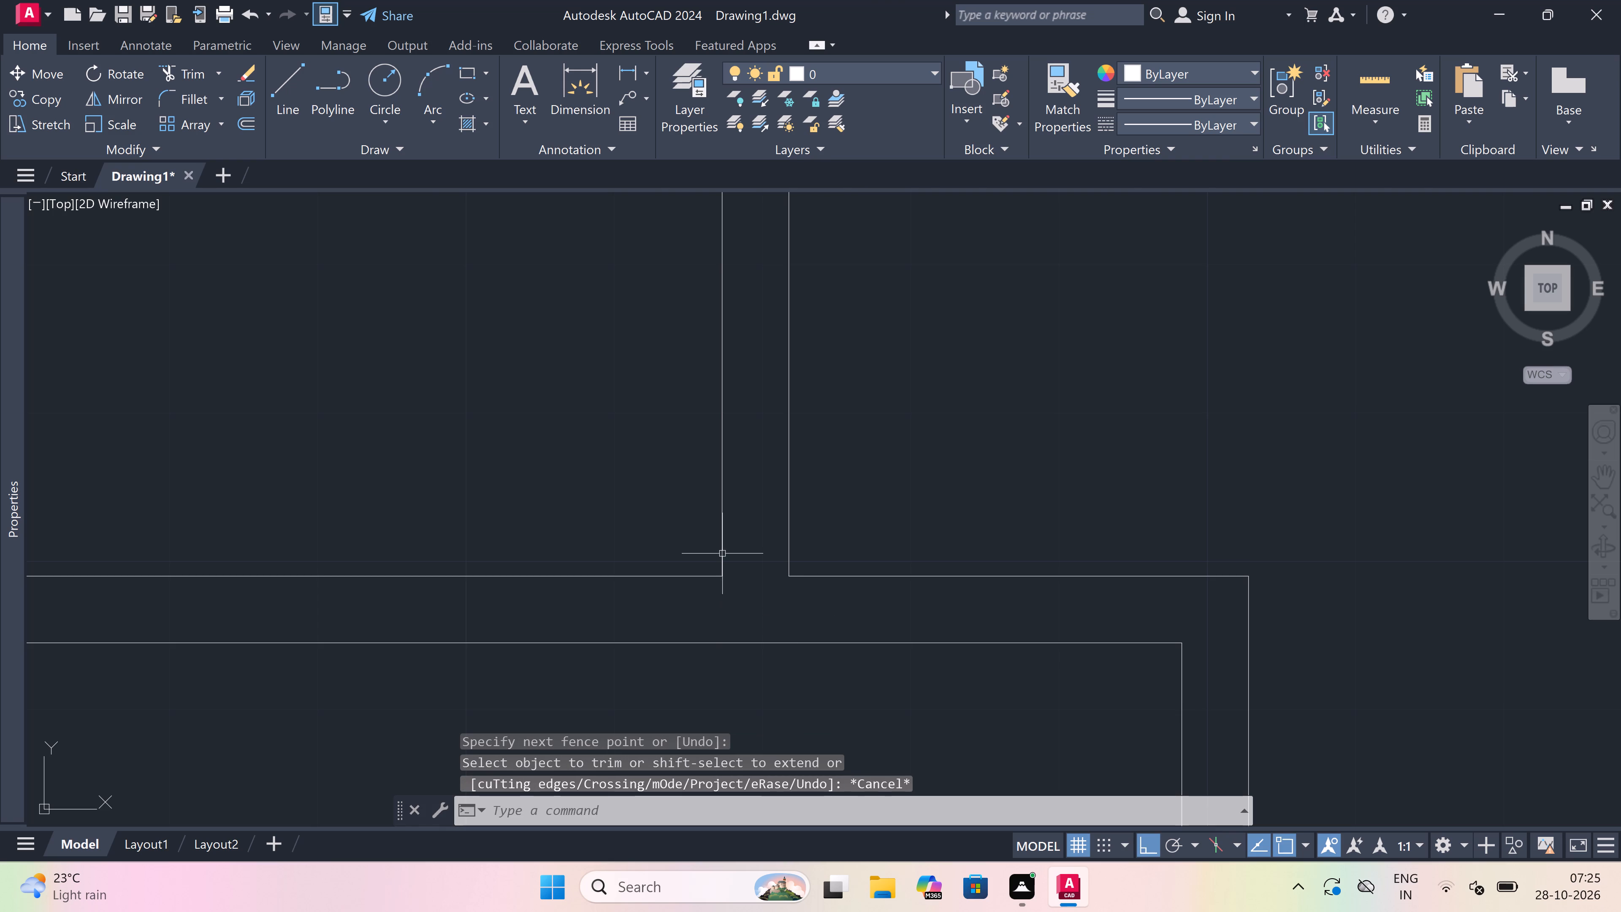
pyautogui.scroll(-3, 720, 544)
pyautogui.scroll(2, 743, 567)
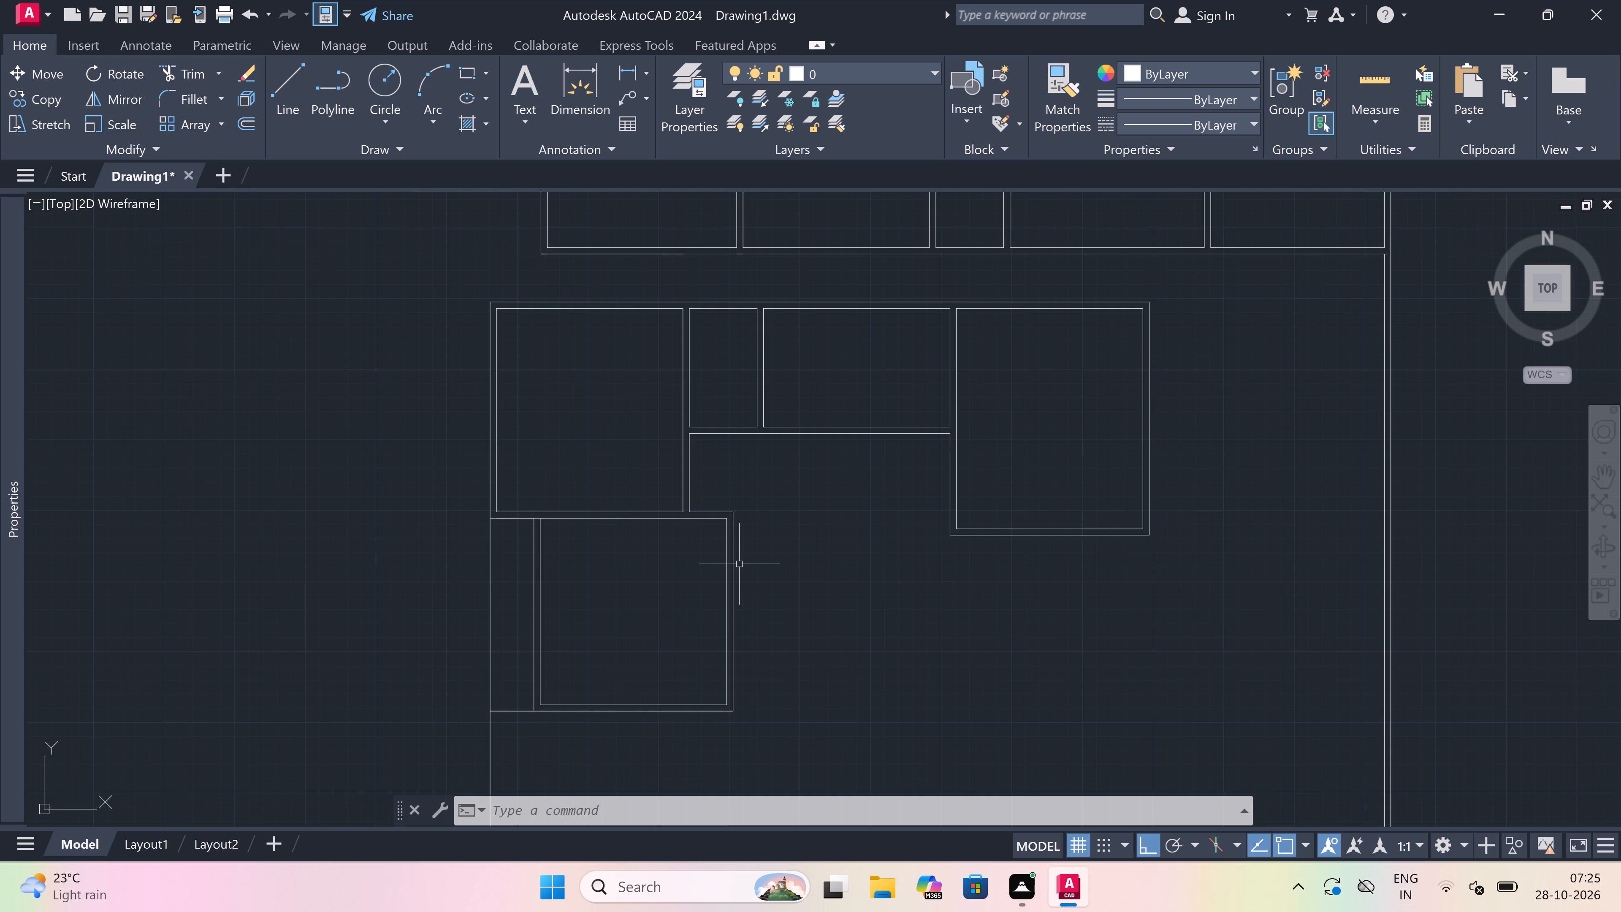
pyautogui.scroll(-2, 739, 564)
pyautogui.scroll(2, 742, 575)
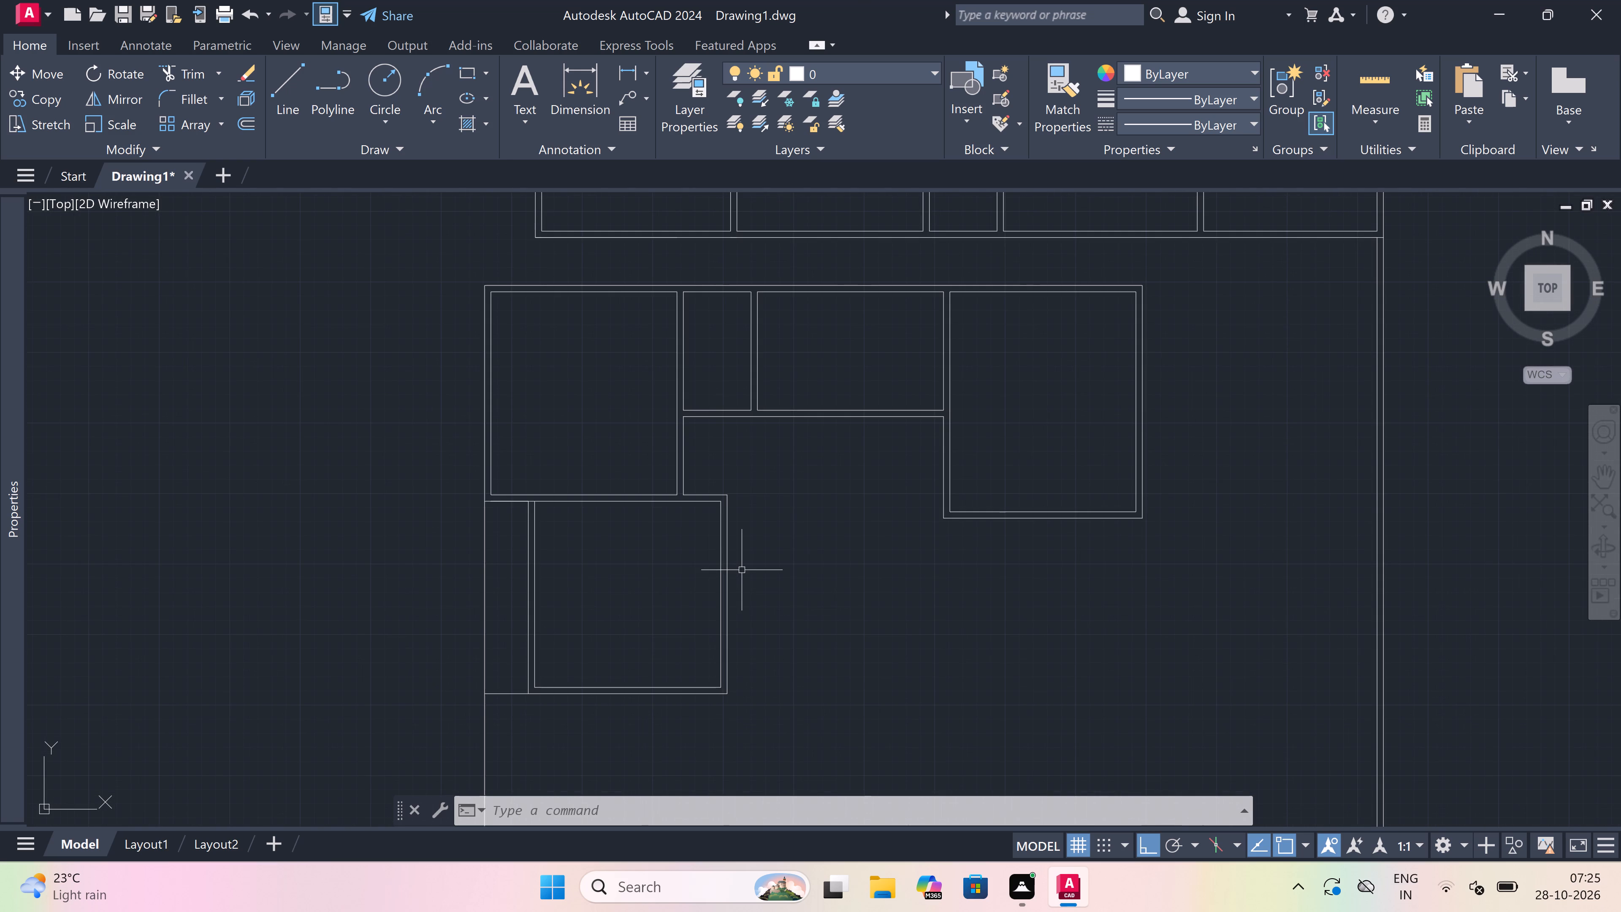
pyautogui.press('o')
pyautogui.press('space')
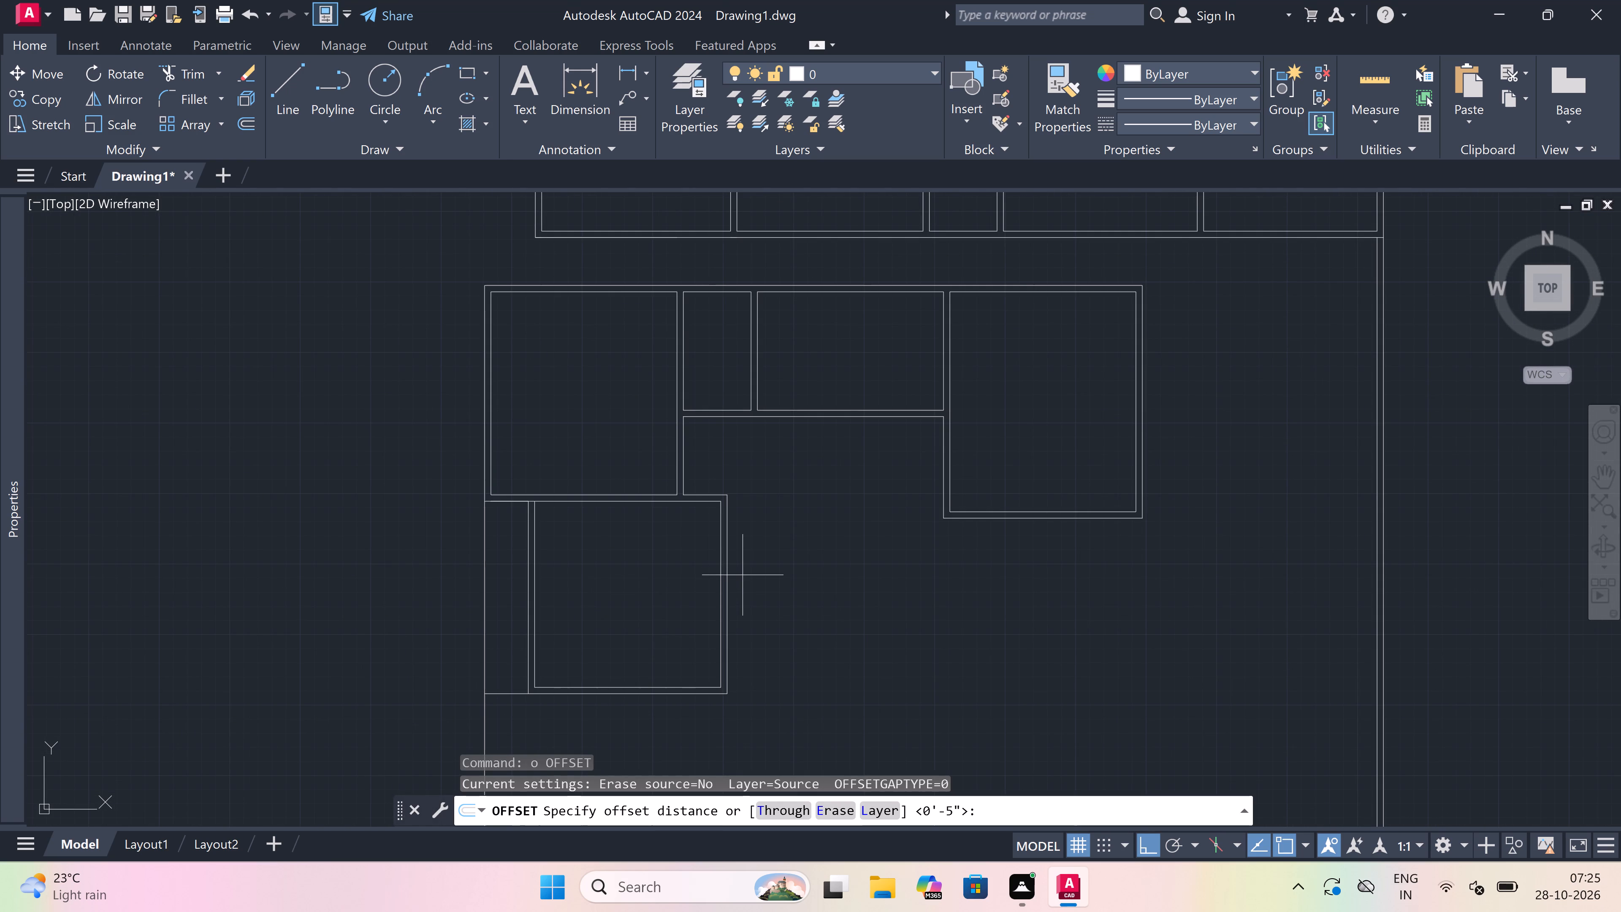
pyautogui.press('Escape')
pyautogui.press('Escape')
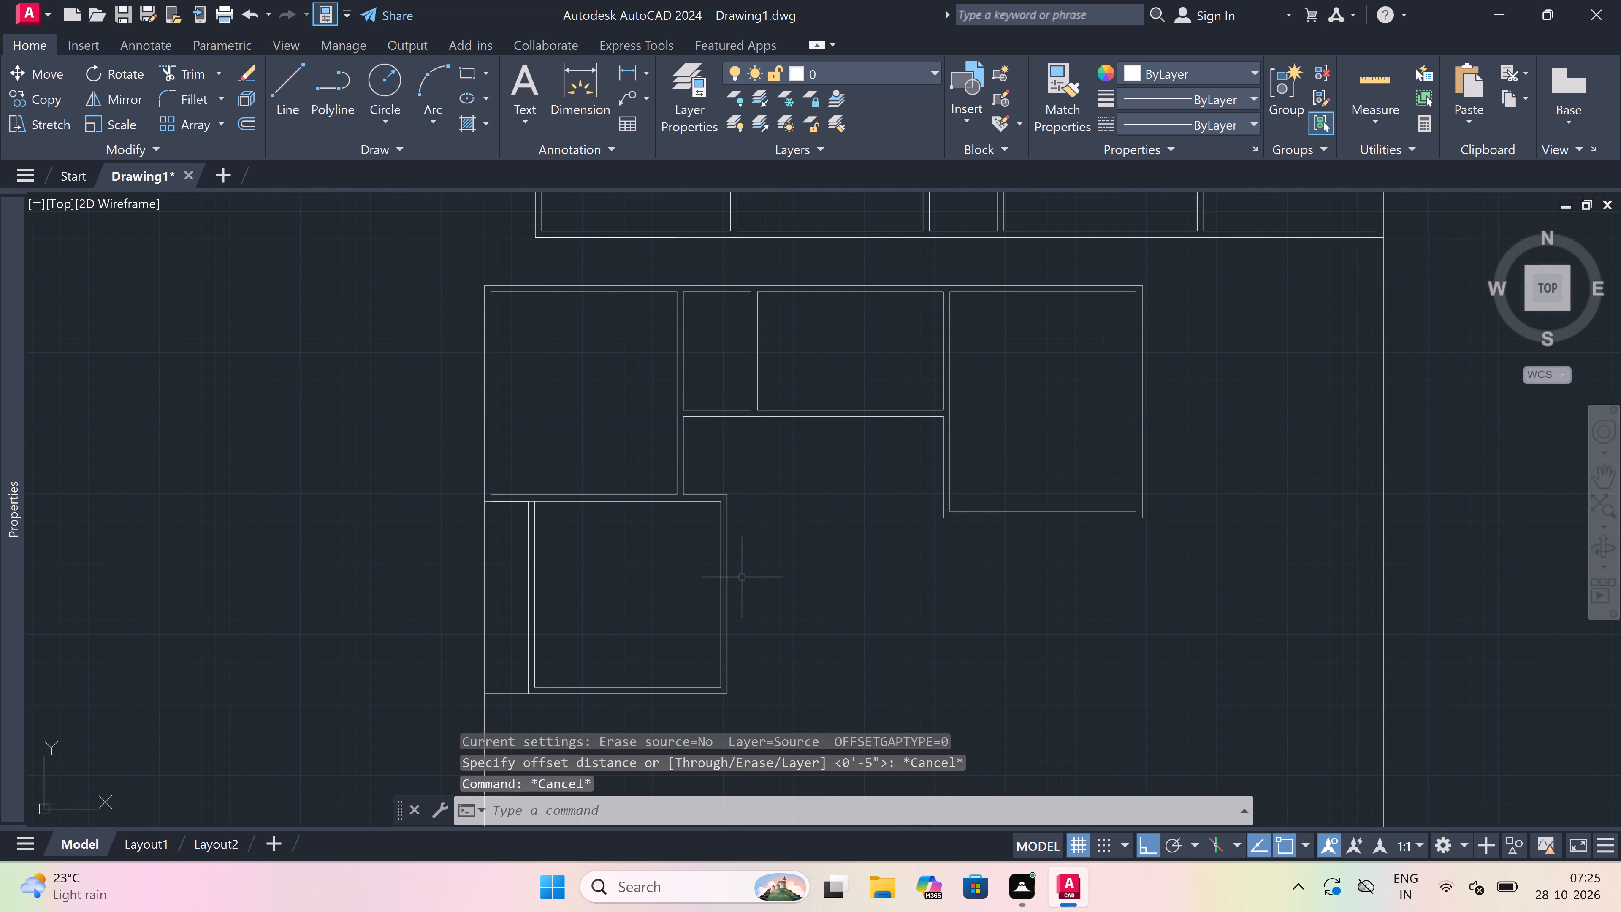
# Start the Extend command for the wall lines around the new lower room.
pyautogui.write('ex')
pyautogui.press('space')
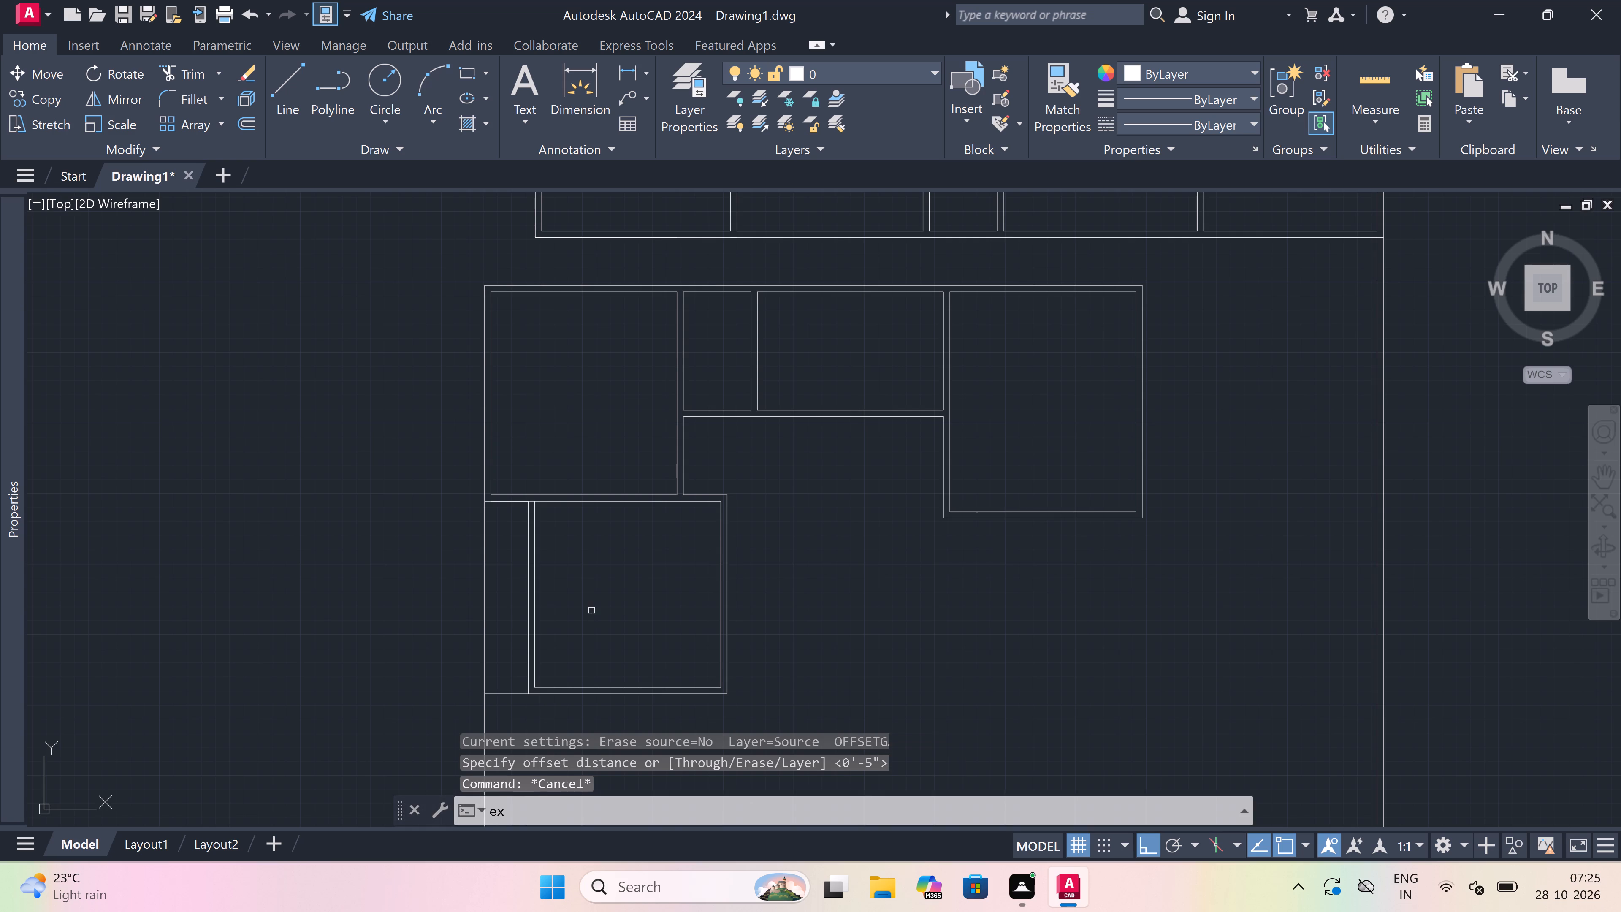
pyautogui.scroll(-3, 620, 595)
pyautogui.scroll(3, 621, 606)
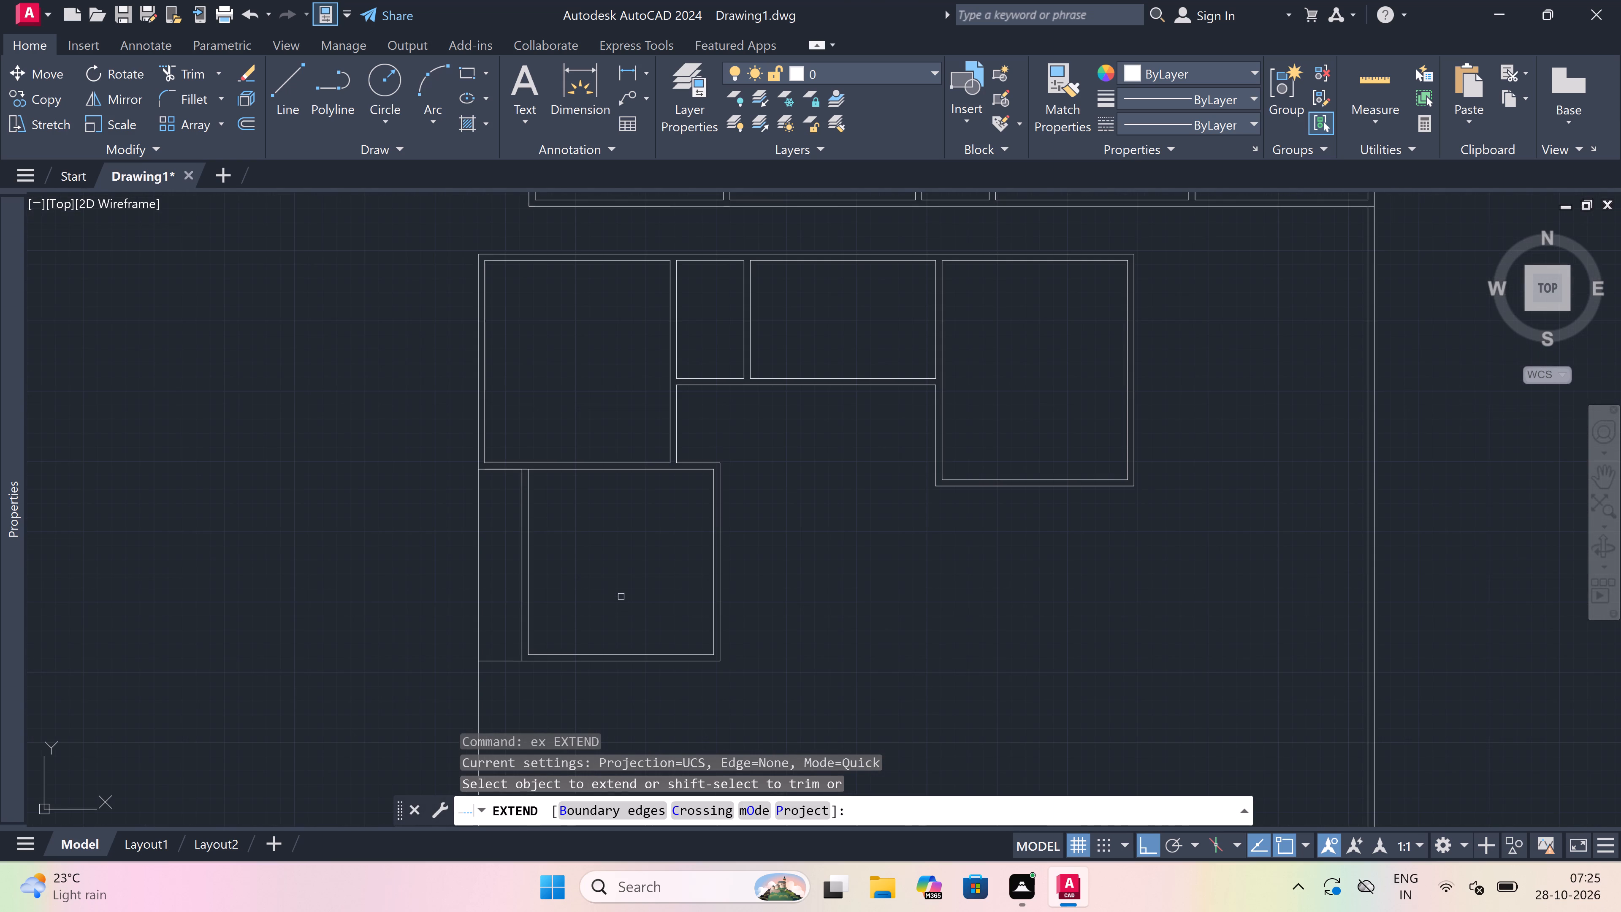
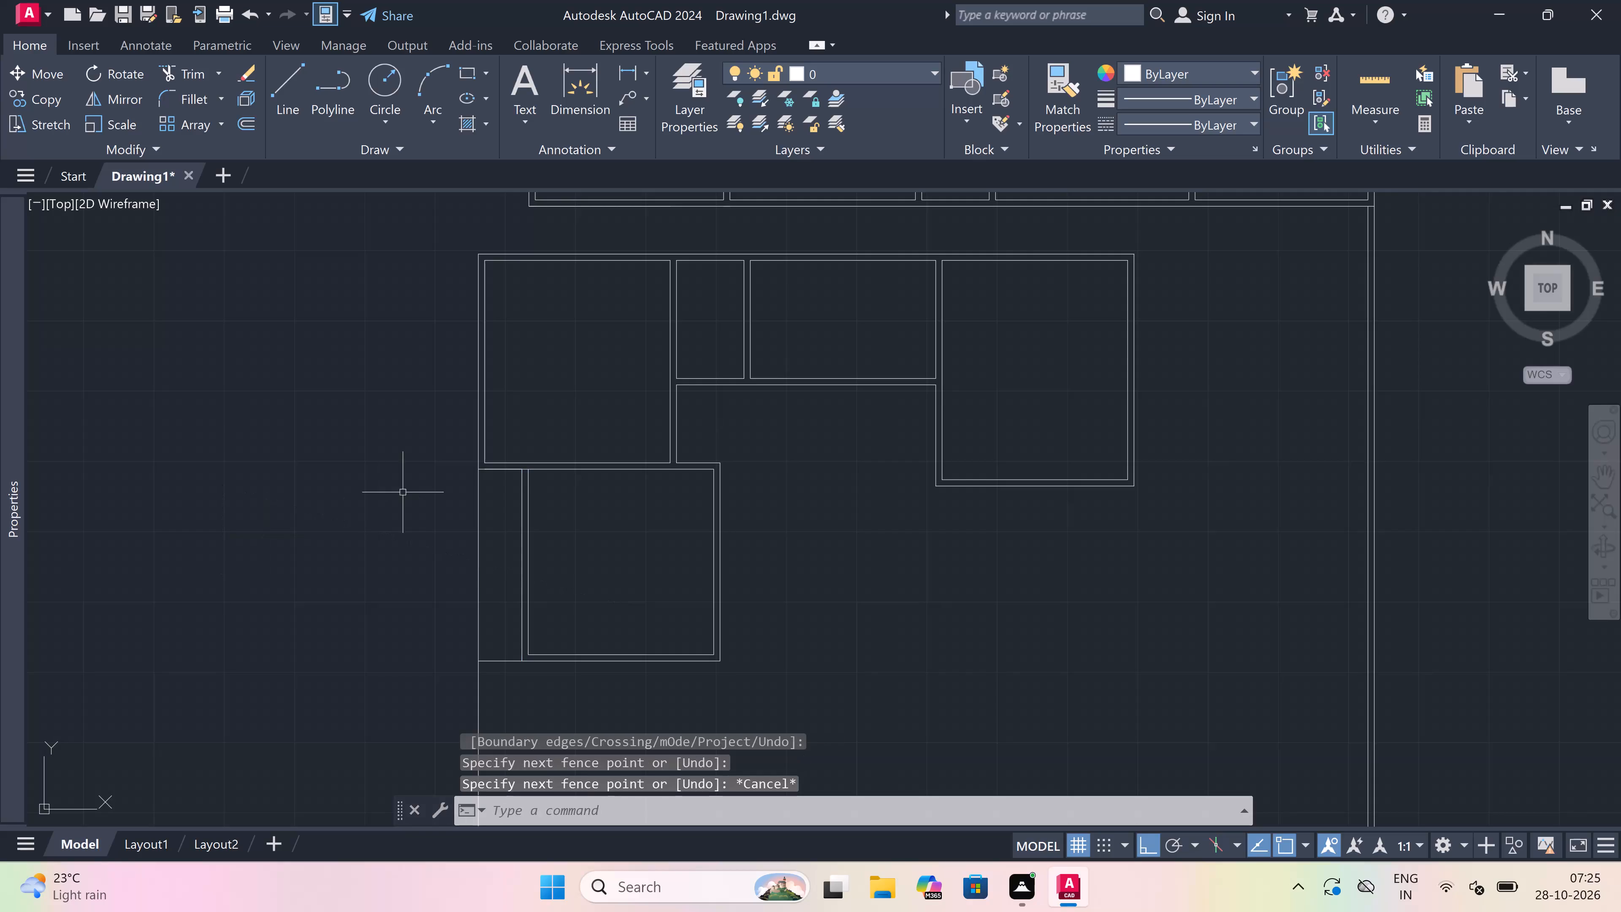
# Extend both bottom wall lines of the lower room eastward to the long vertical outer wall.
pyautogui.press('space')
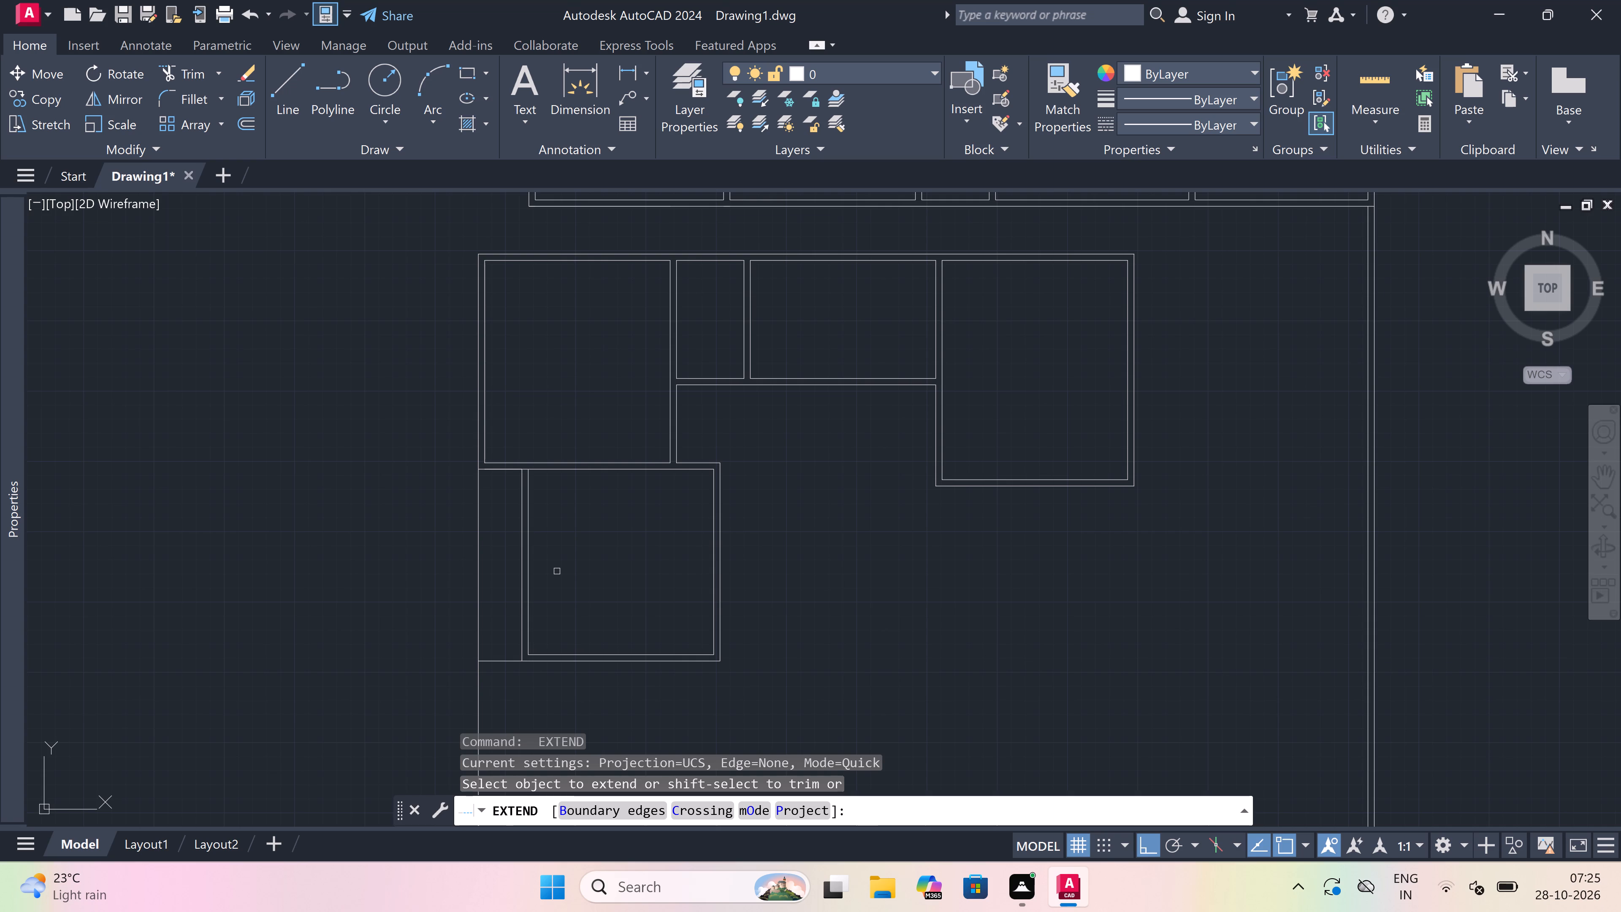
pyautogui.scroll(-2, 616, 586)
pyautogui.scroll(2, 612, 616)
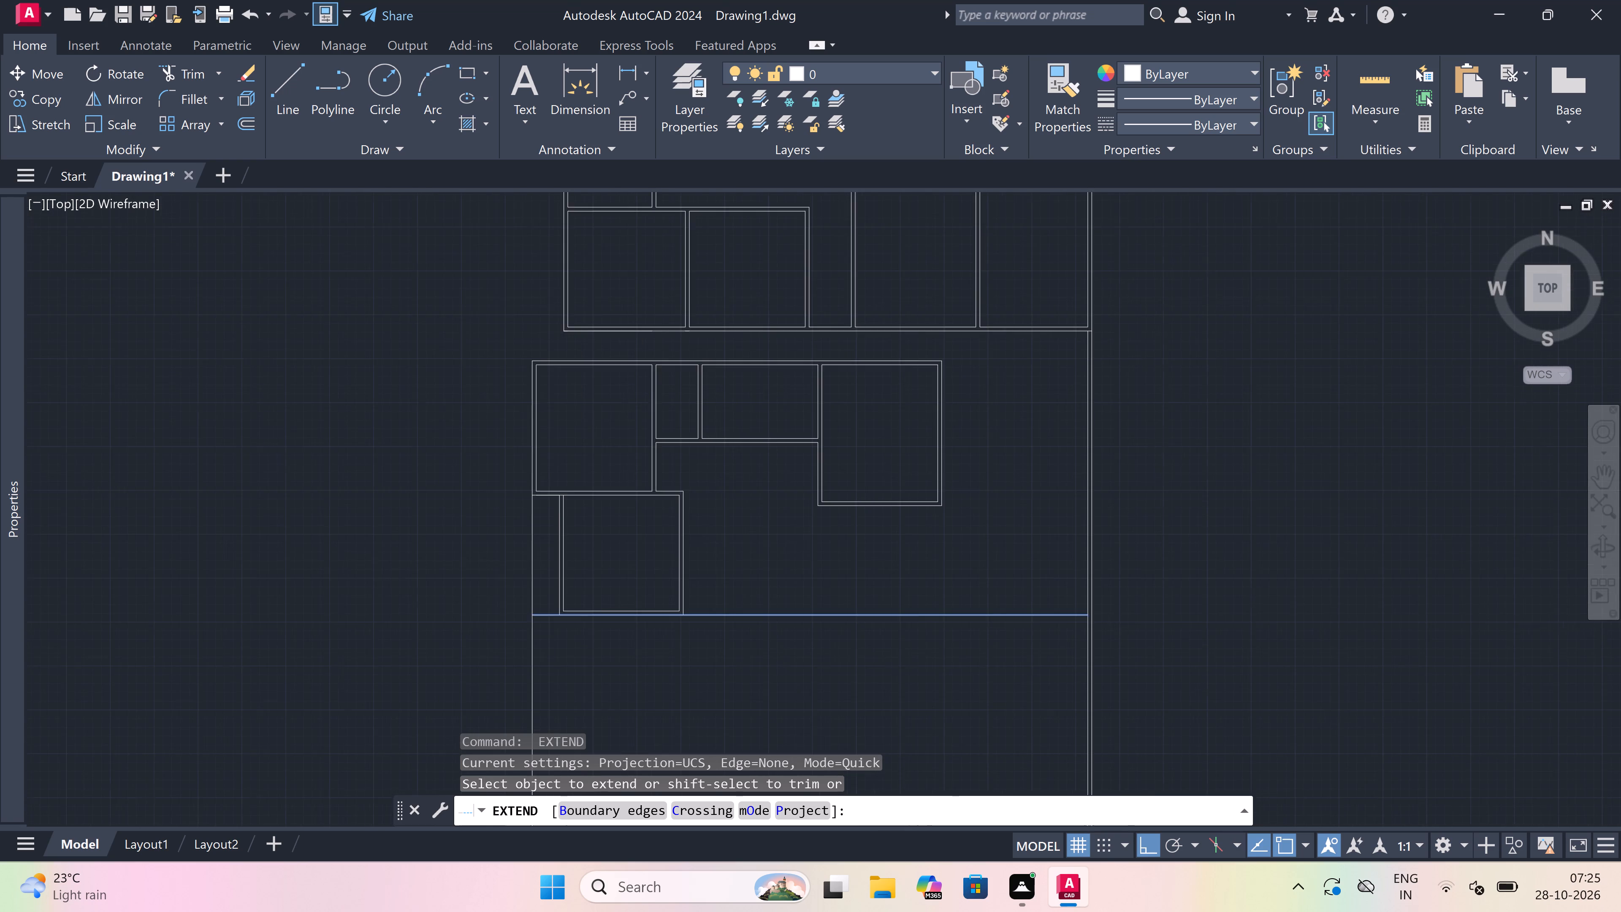
pyautogui.click(613, 600)
pyautogui.scroll(-3, 614, 640)
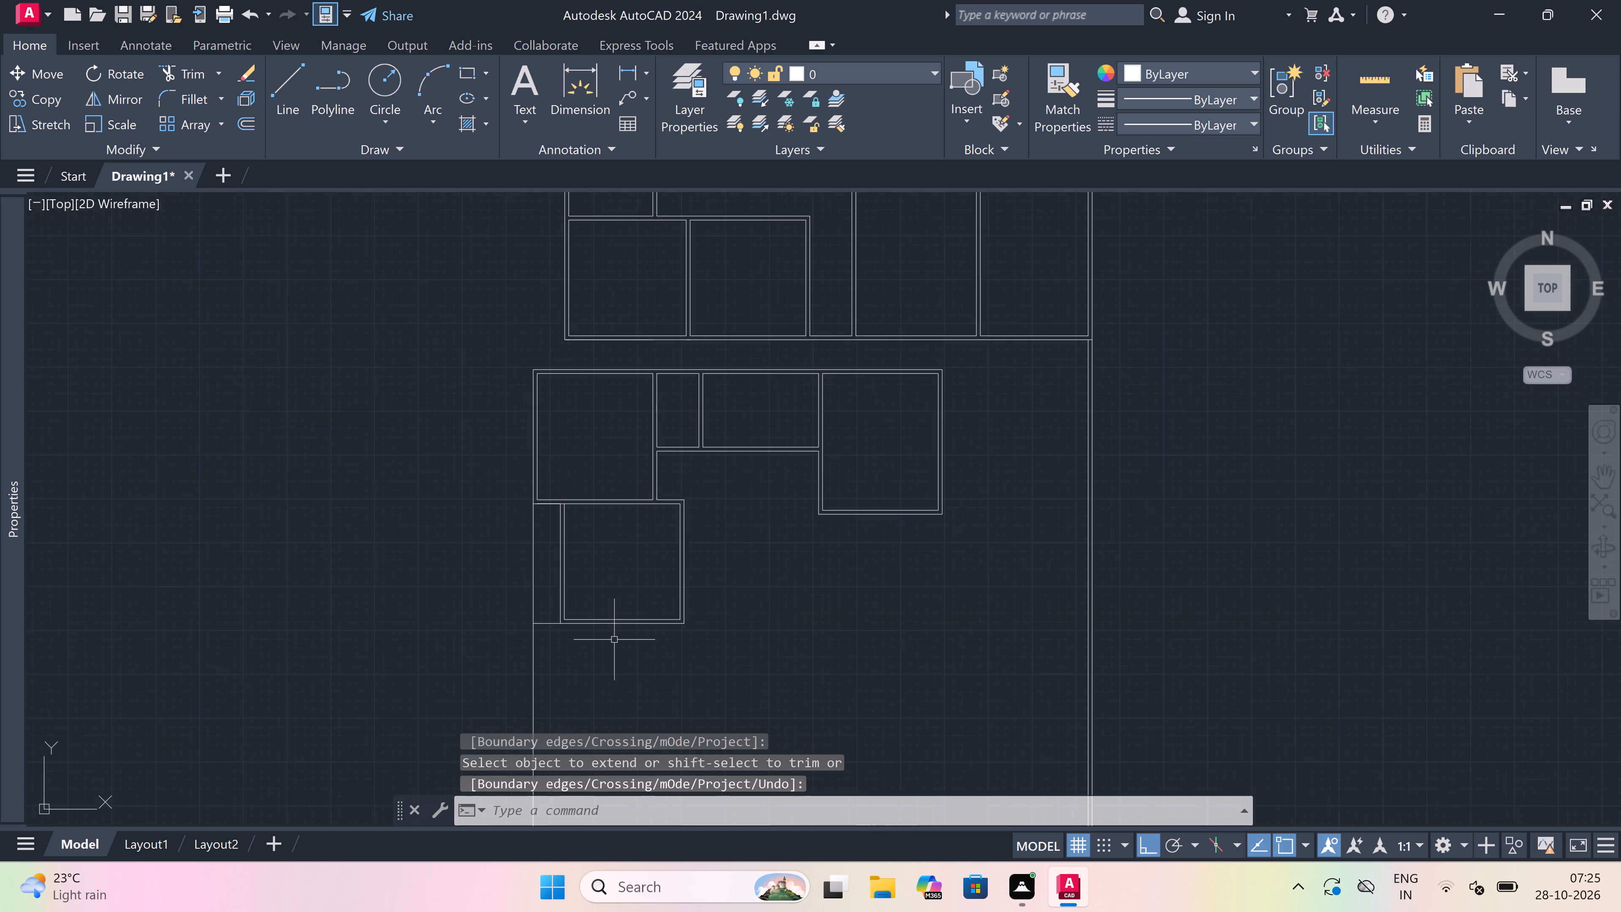
pyautogui.press('space')
pyautogui.click(615, 640)
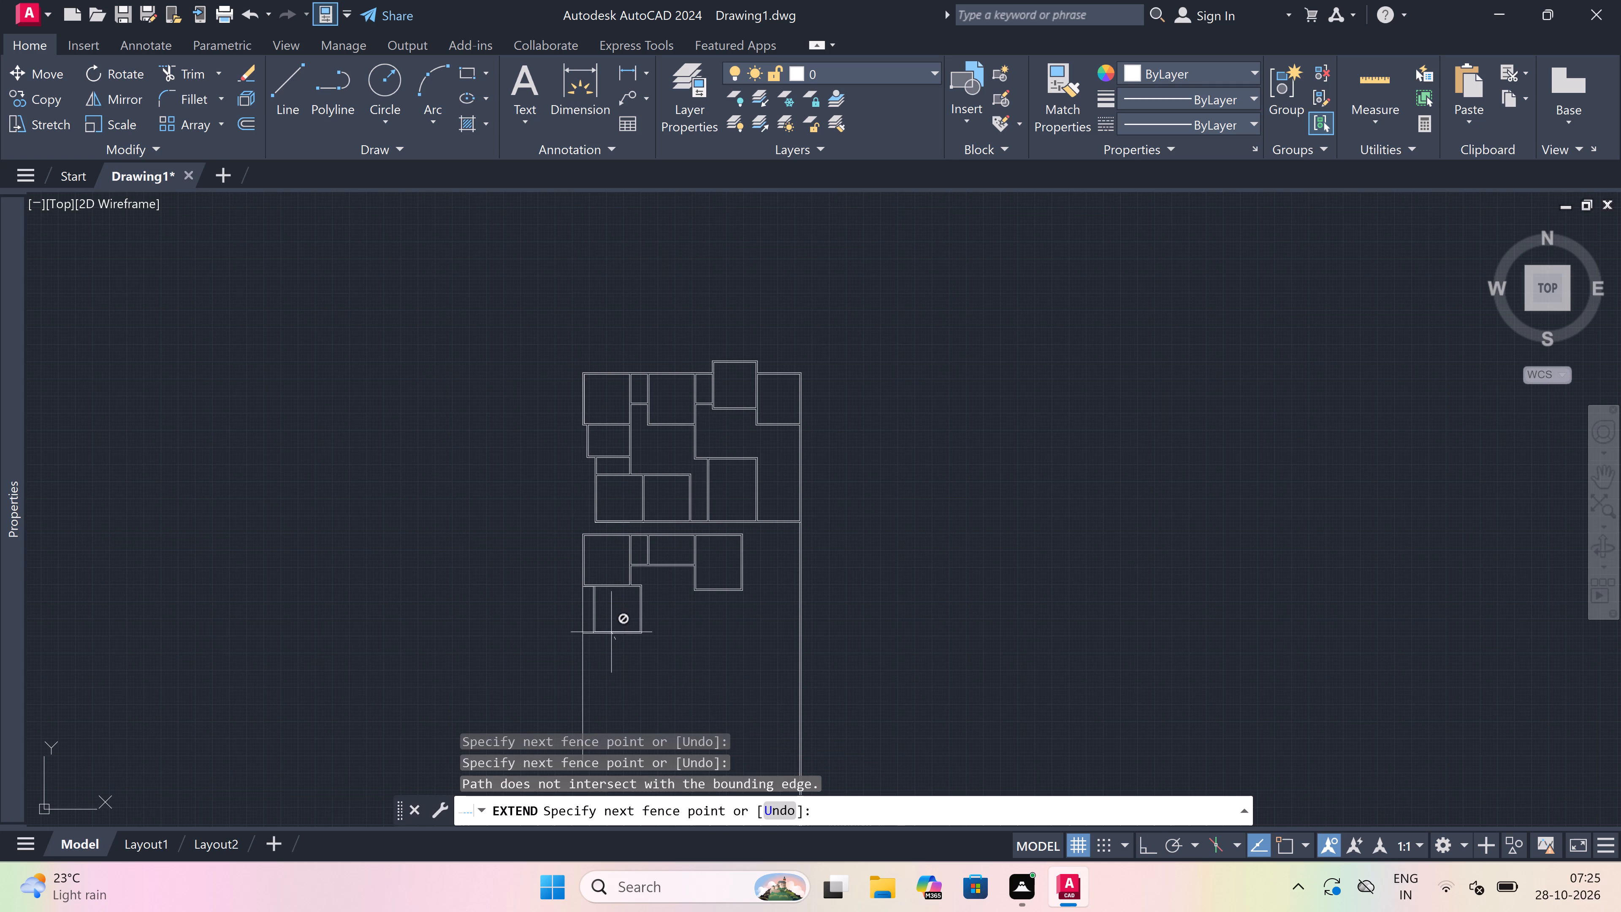
pyautogui.click(619, 604)
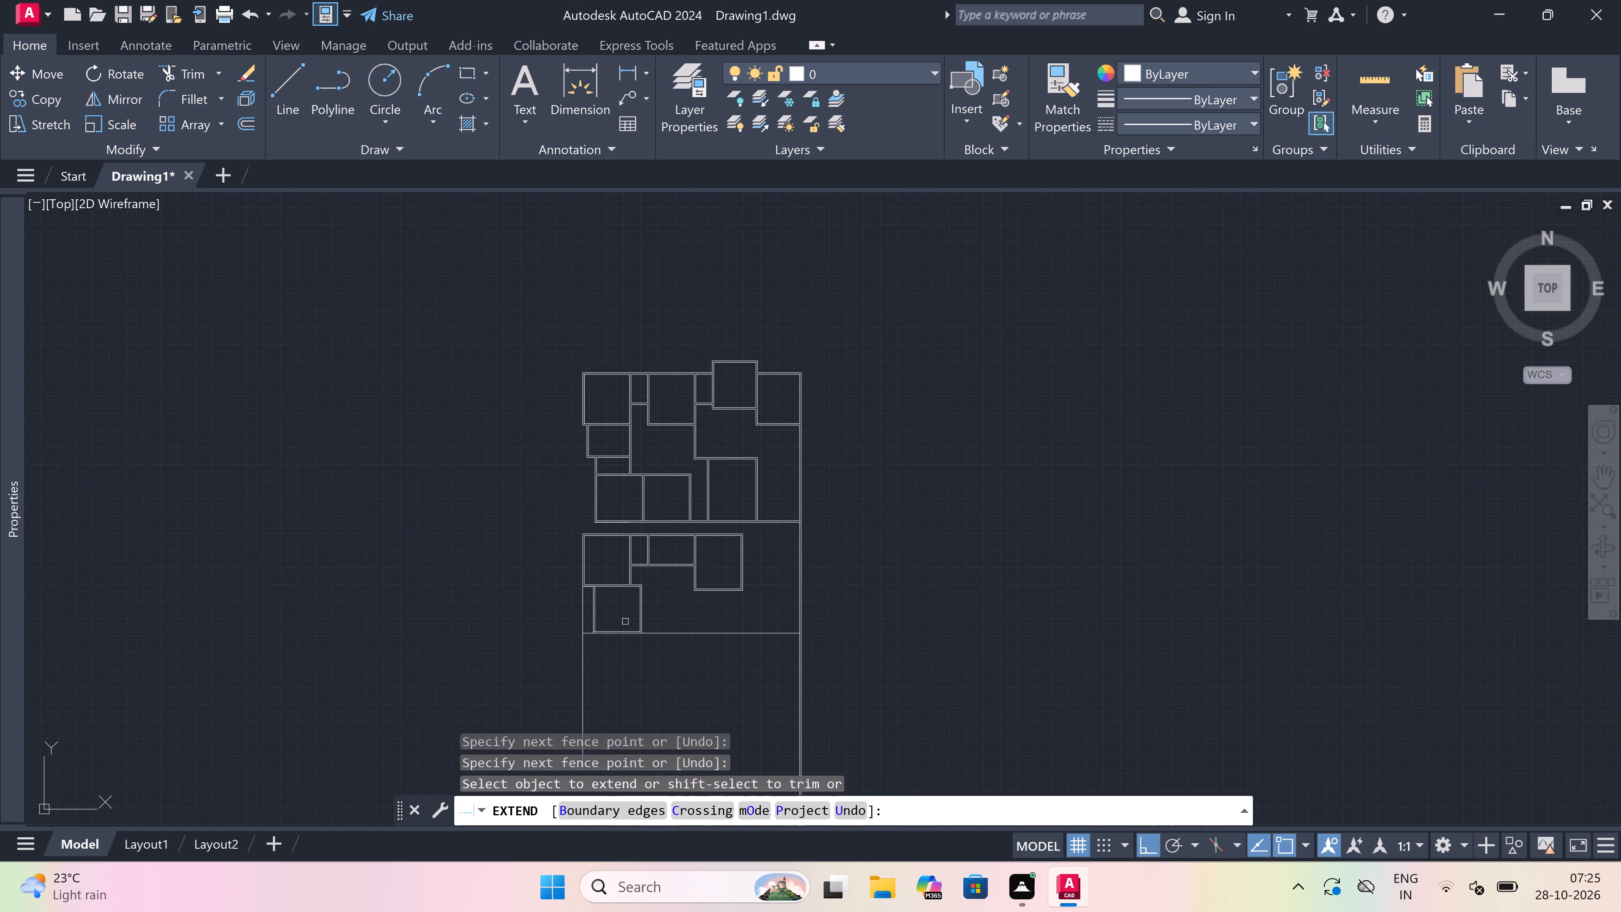
pyautogui.scroll(2, 627, 622)
pyautogui.click(629, 620)
pyautogui.moveTo(632, 697); pyautogui.dragTo(633, 685)
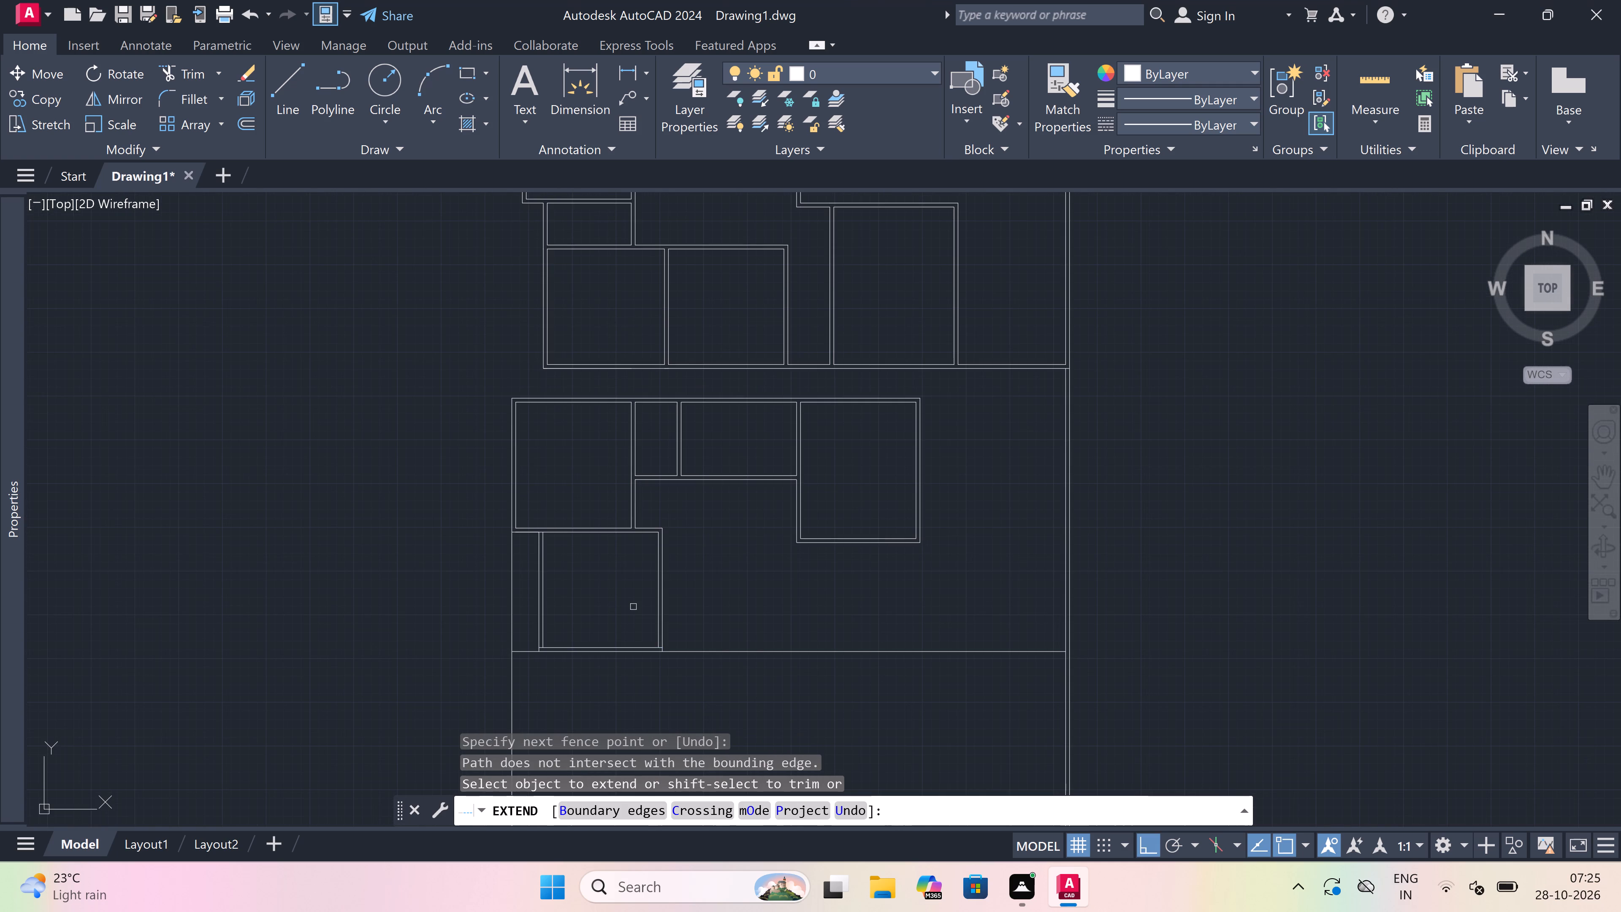
pyautogui.click(634, 628)
pyautogui.click(635, 683)
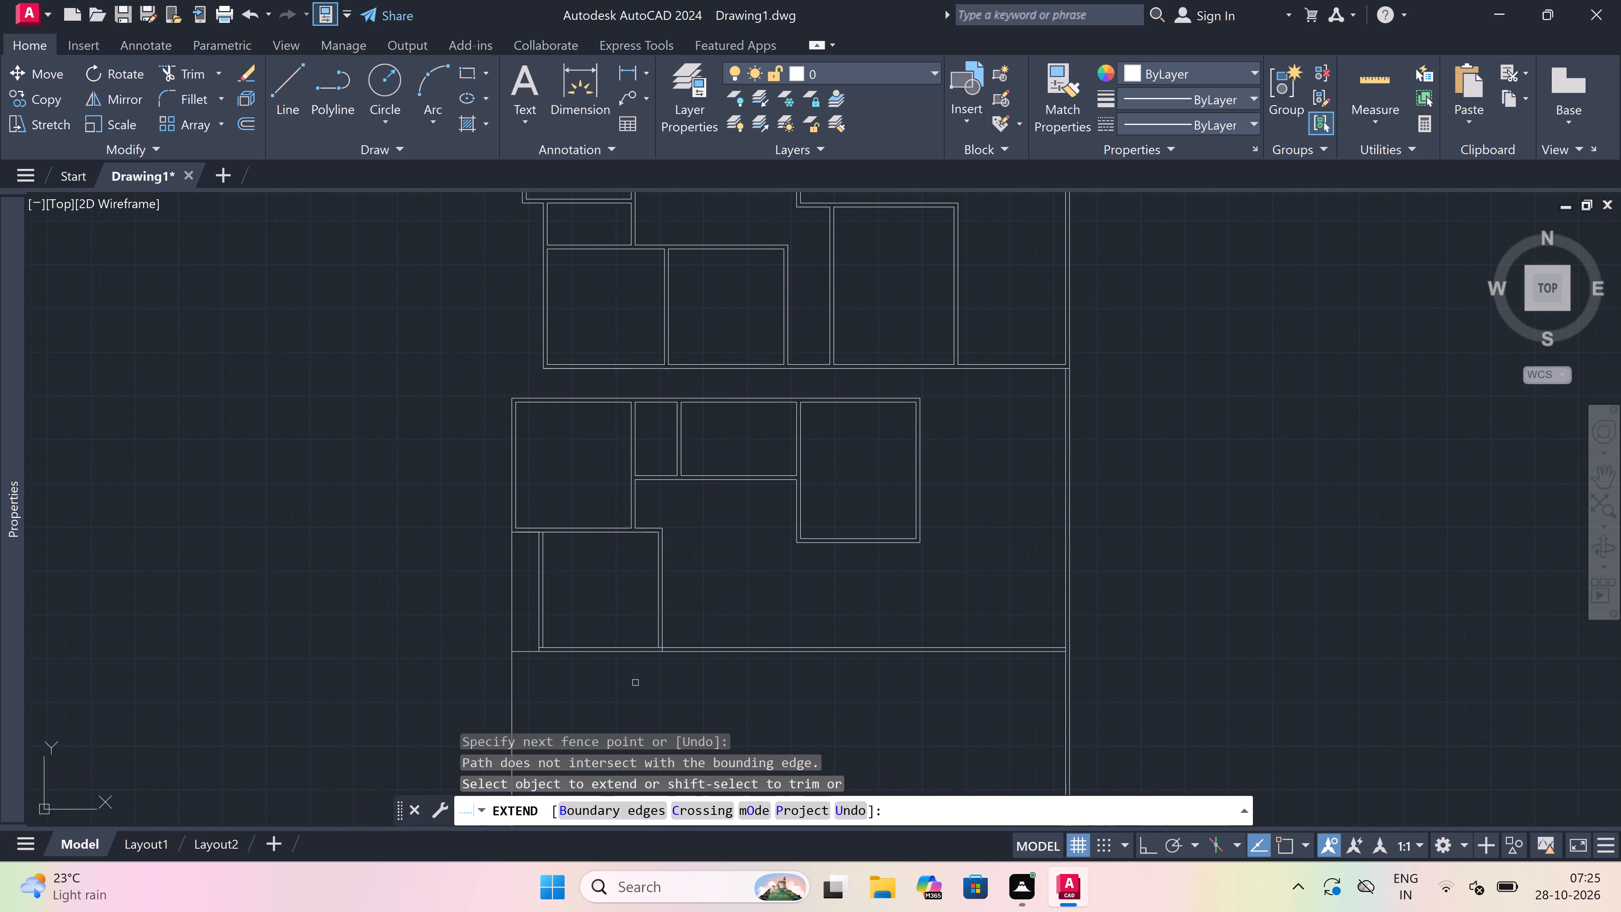
pyautogui.press('Escape')
# Offset the outer line of the lower room's right wall 6' to the right.
pyautogui.scroll(1, 682, 563)
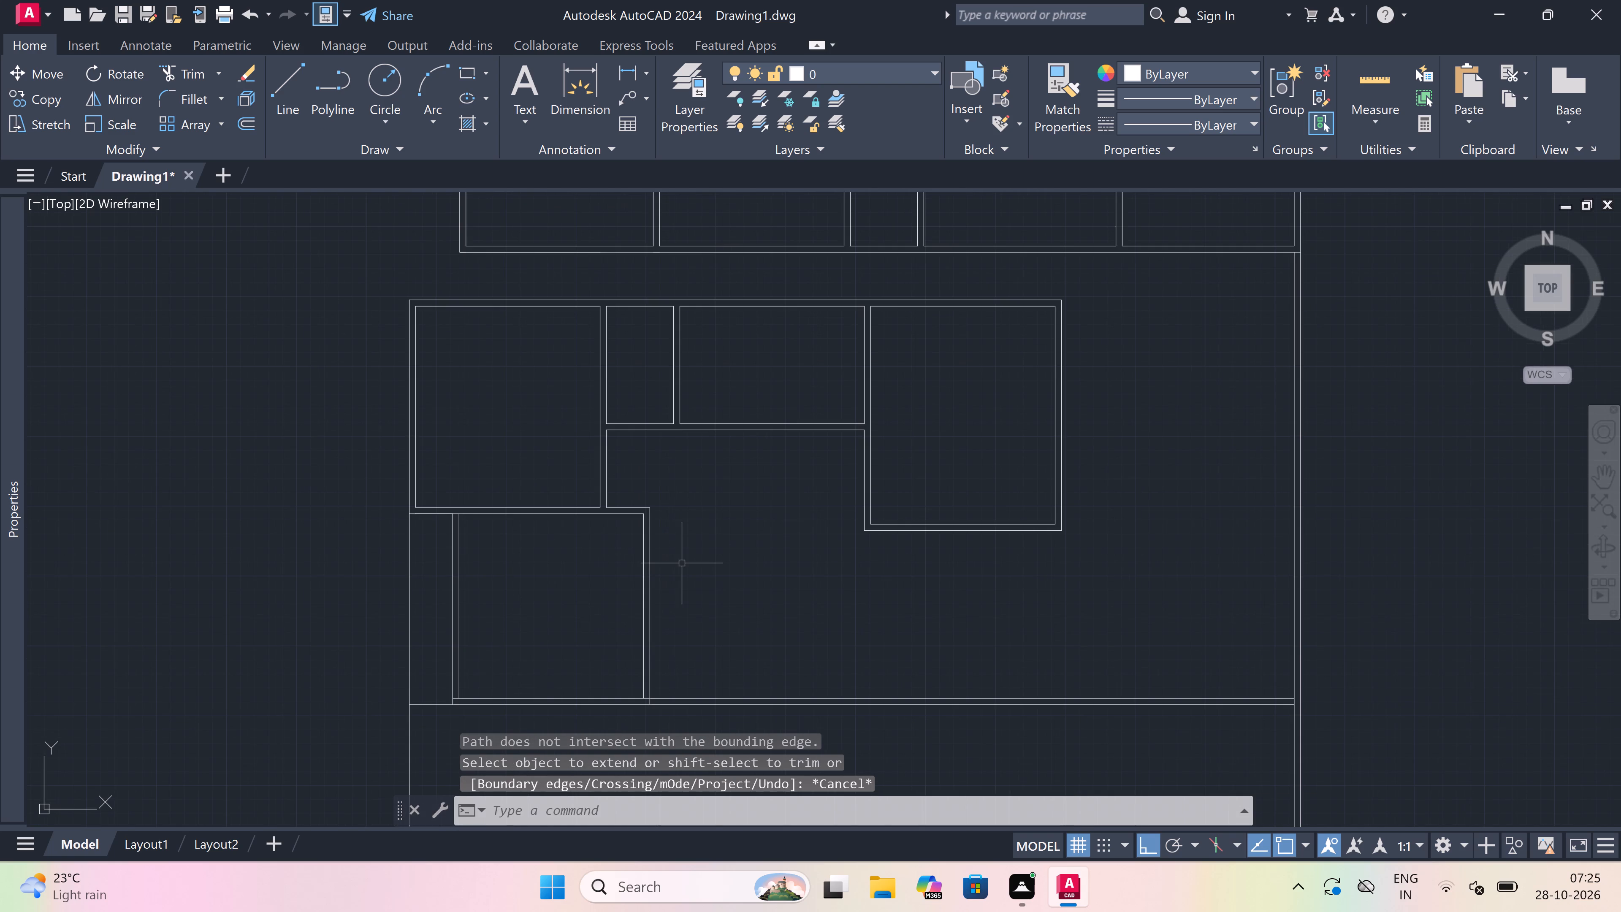
pyautogui.press('o')
pyautogui.press('space')
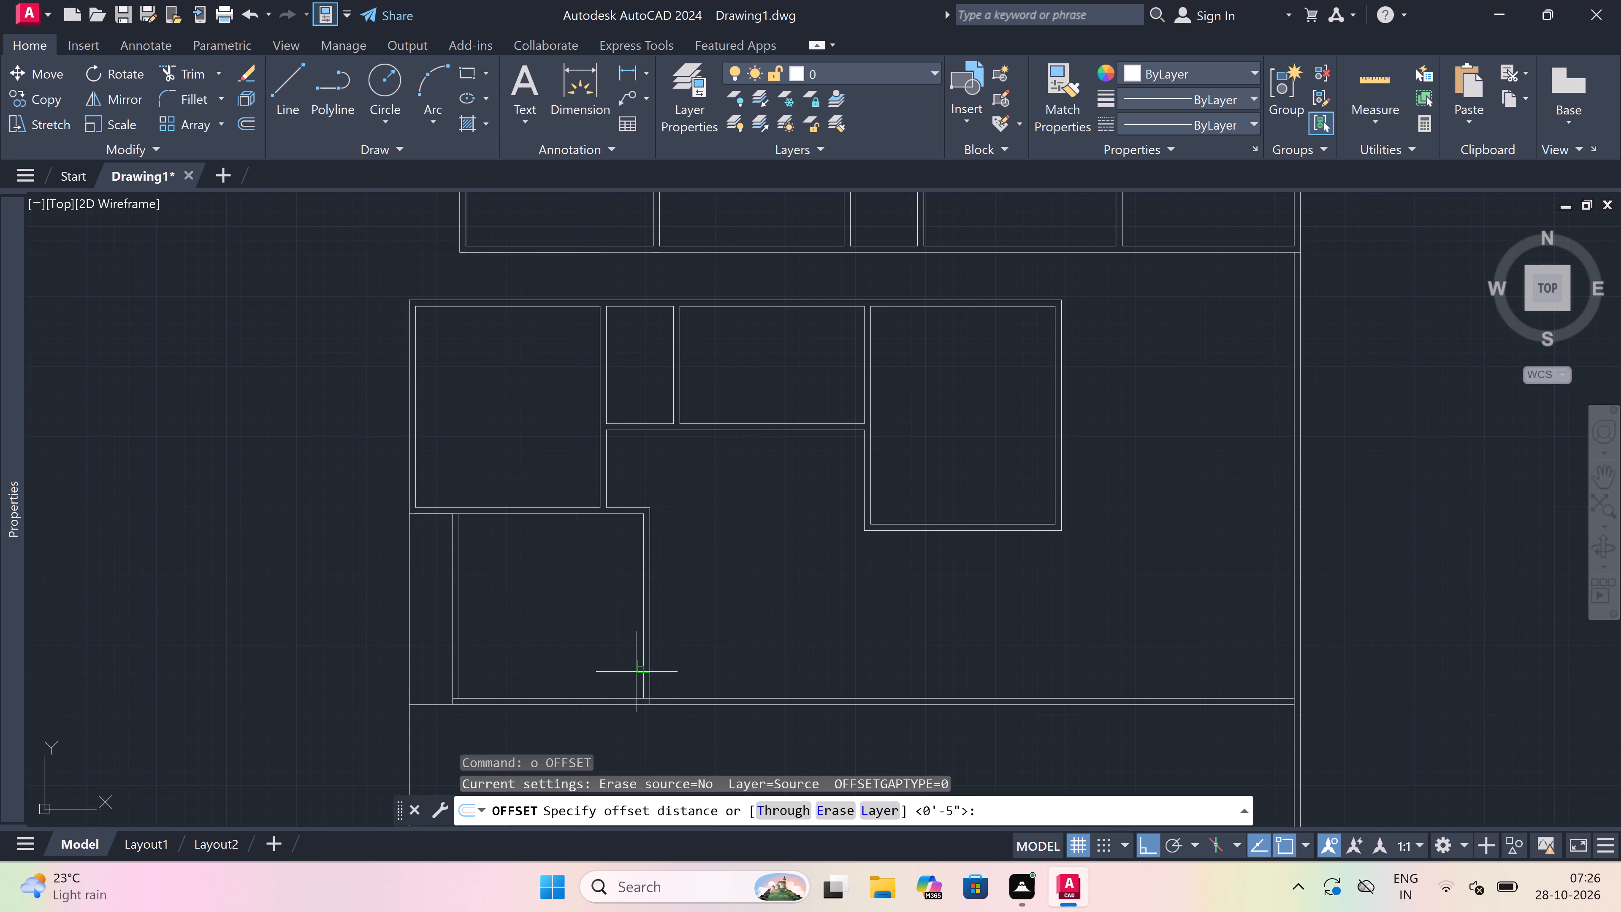
pyautogui.scroll(2, 645, 673)
pyautogui.click(656, 660)
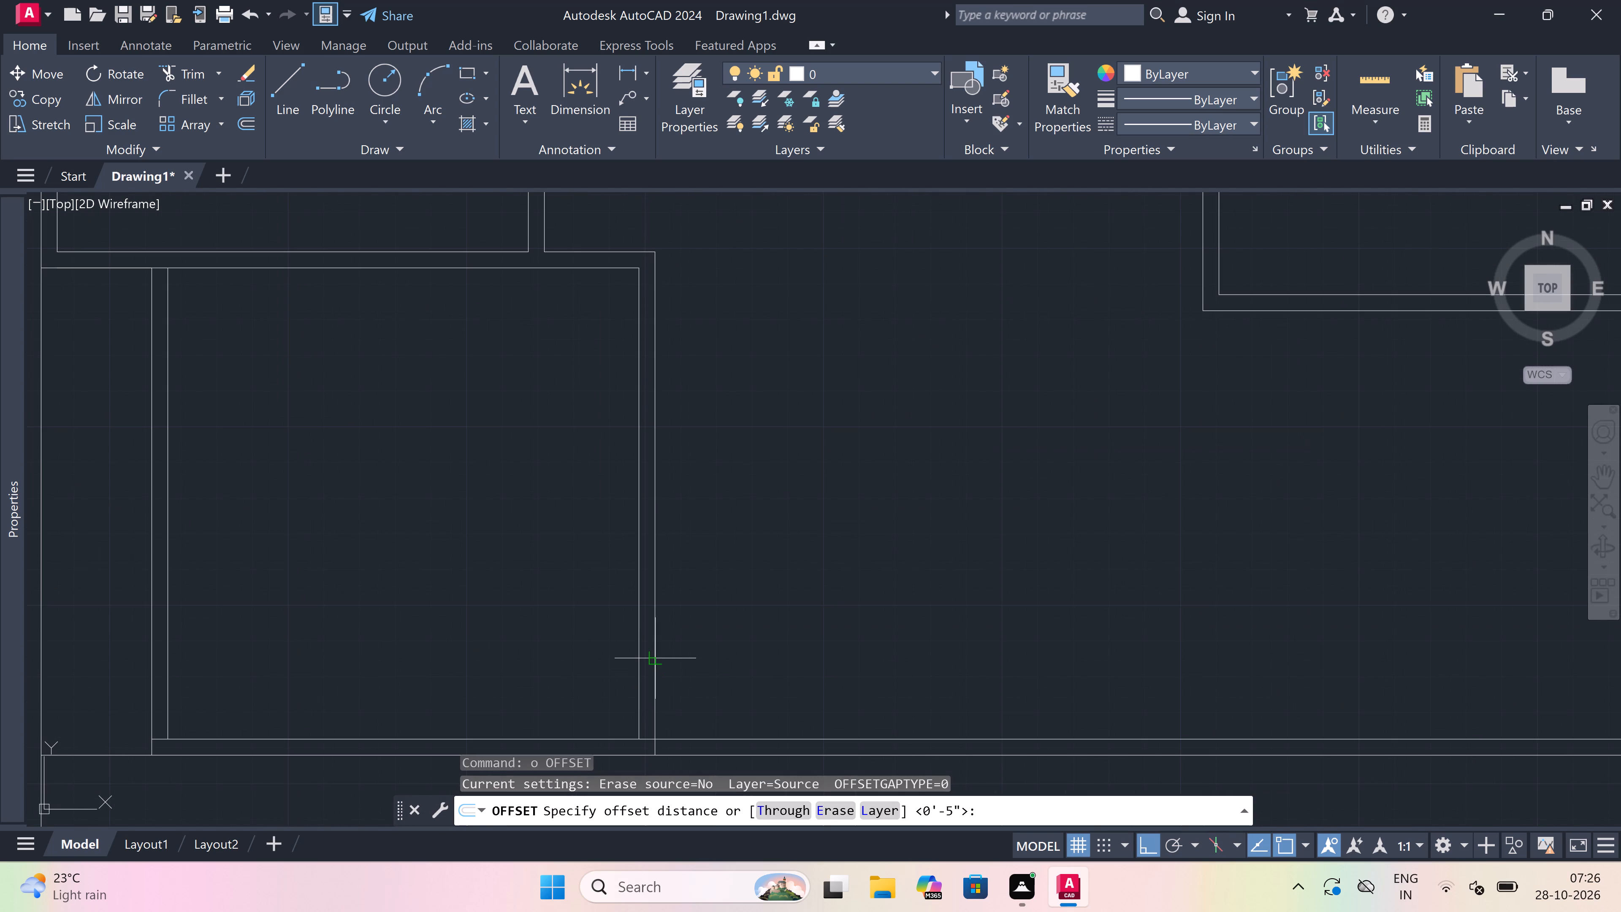
pyautogui.press('6')
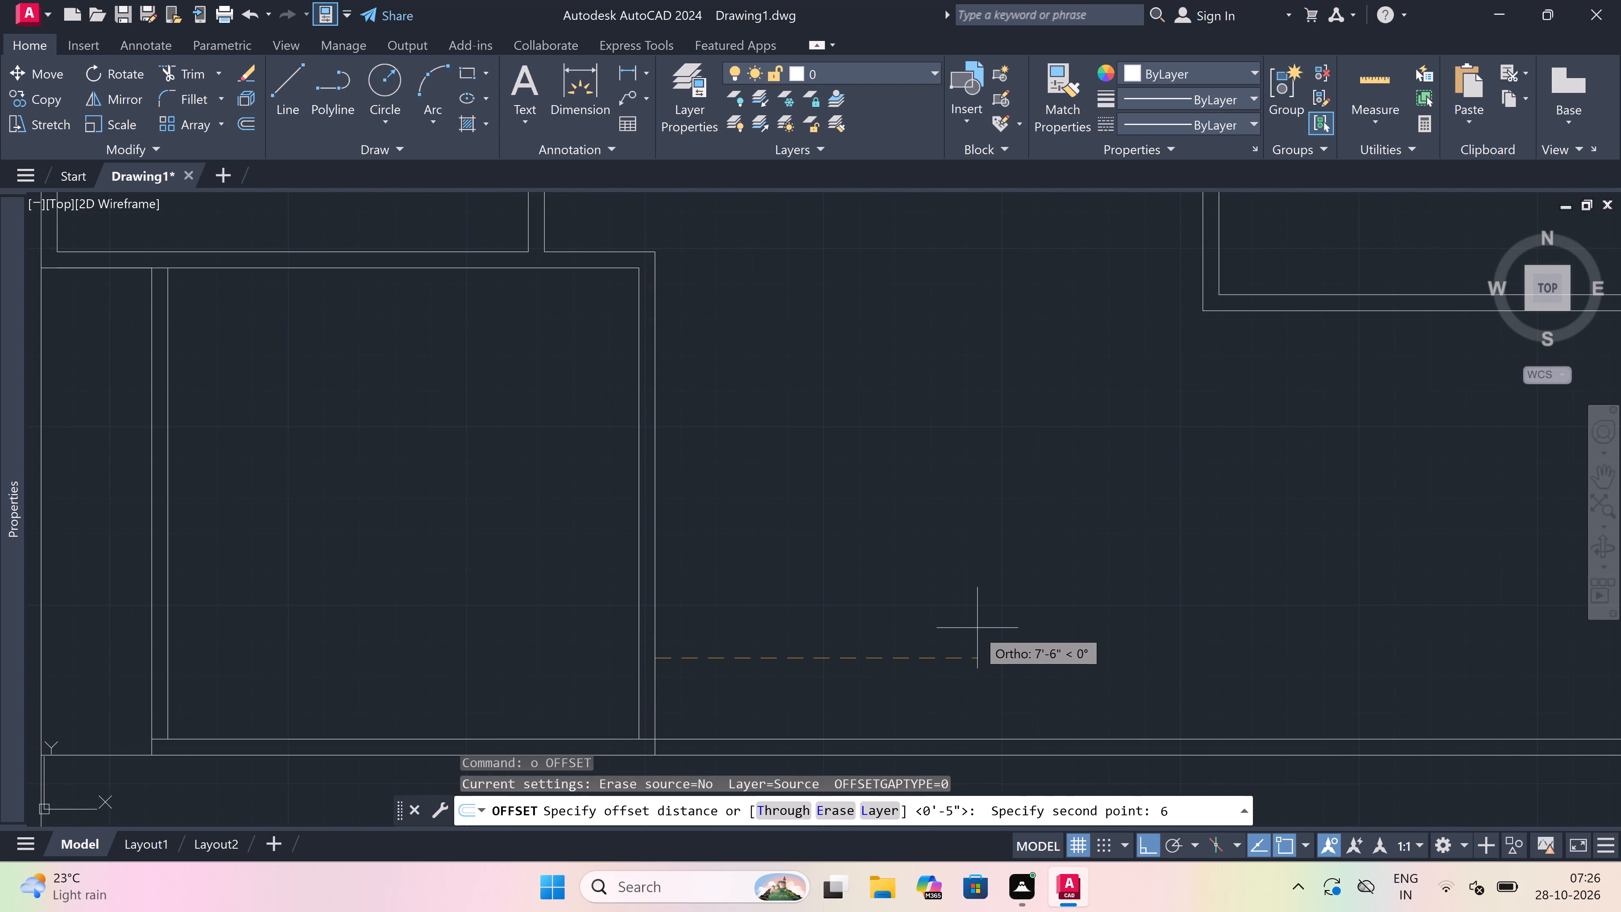
pyautogui.press("'")
pyautogui.press('space')
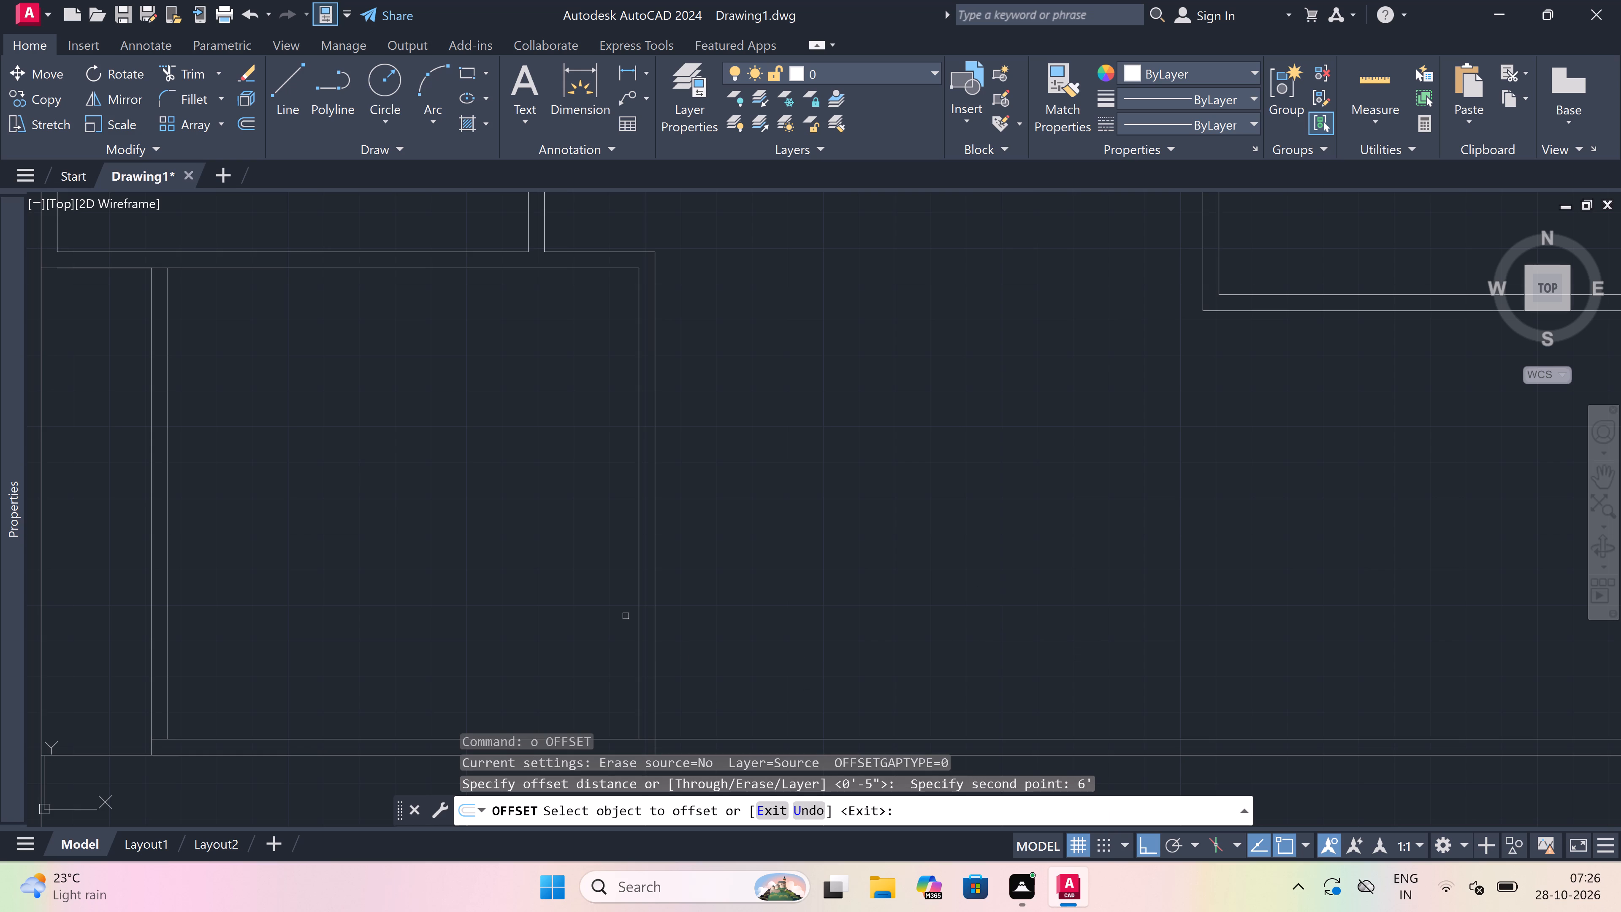
pyautogui.moveTo(654, 605); pyautogui.dragTo(665, 604)
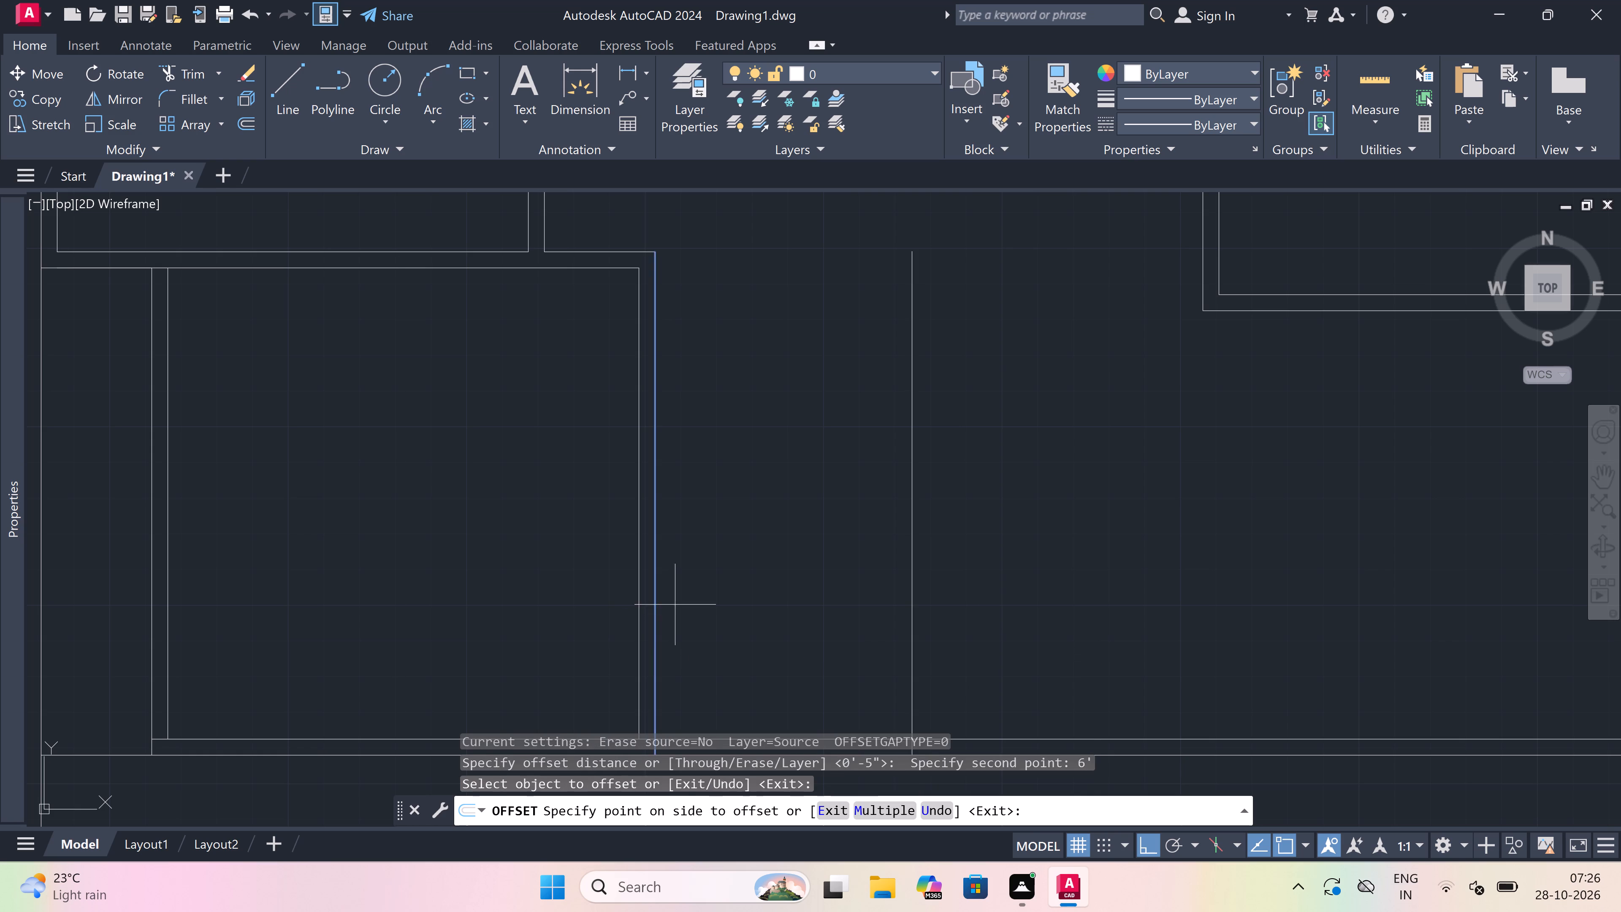
pyautogui.click(838, 597)
pyautogui.press('Escape')
# Offset the new vertical line 4.5" to the right to form its double-line wall.
pyautogui.press('space')
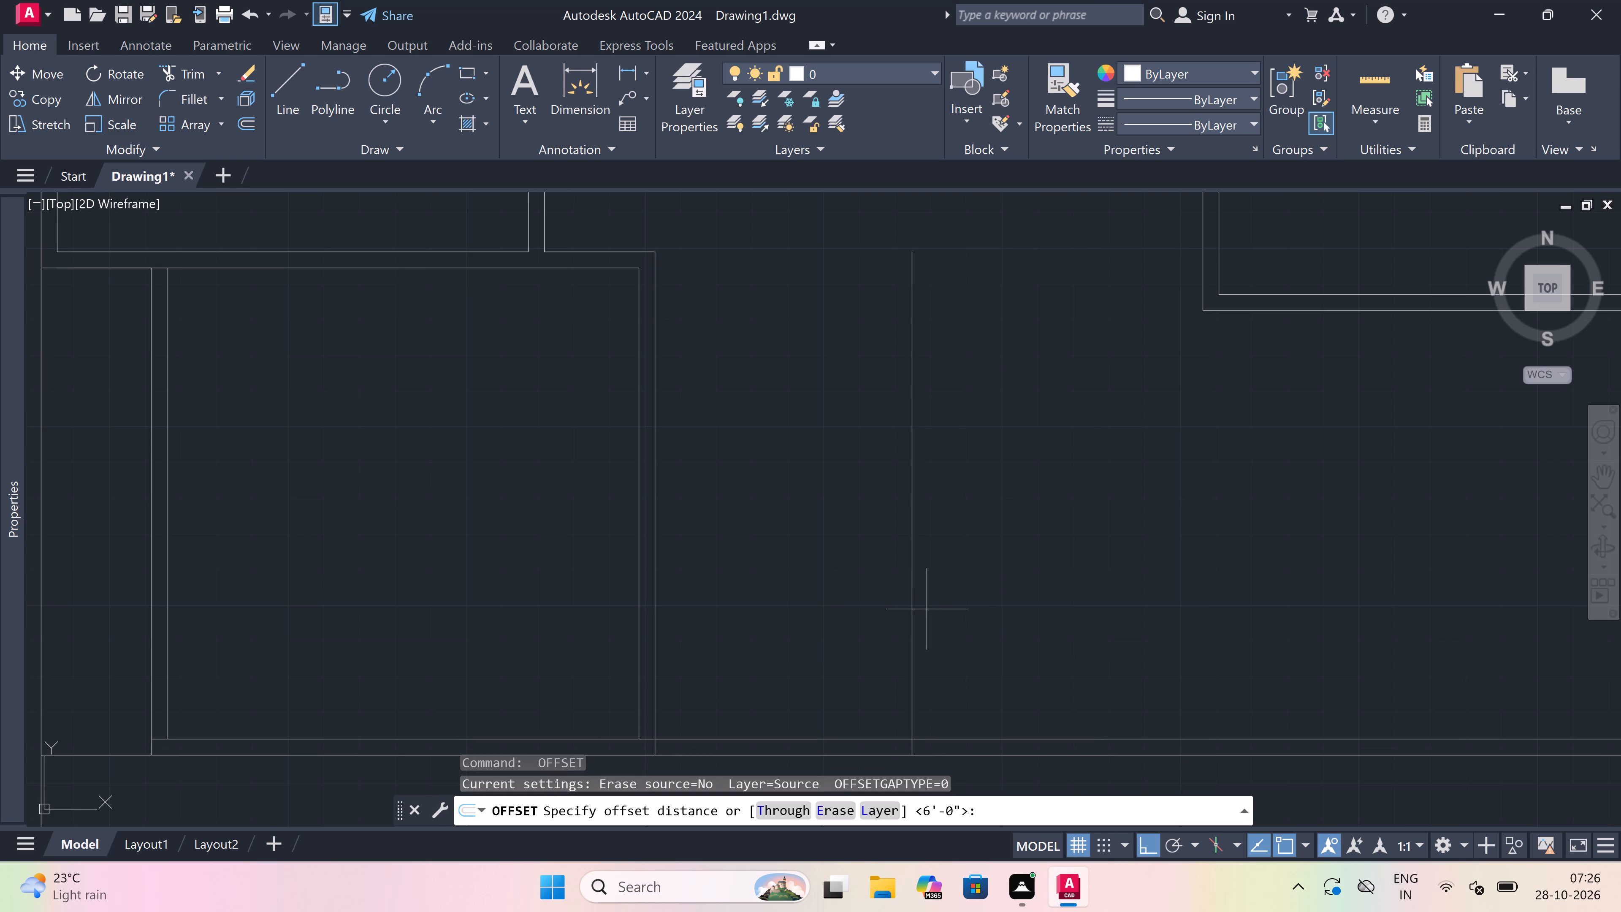
pyautogui.click(916, 607)
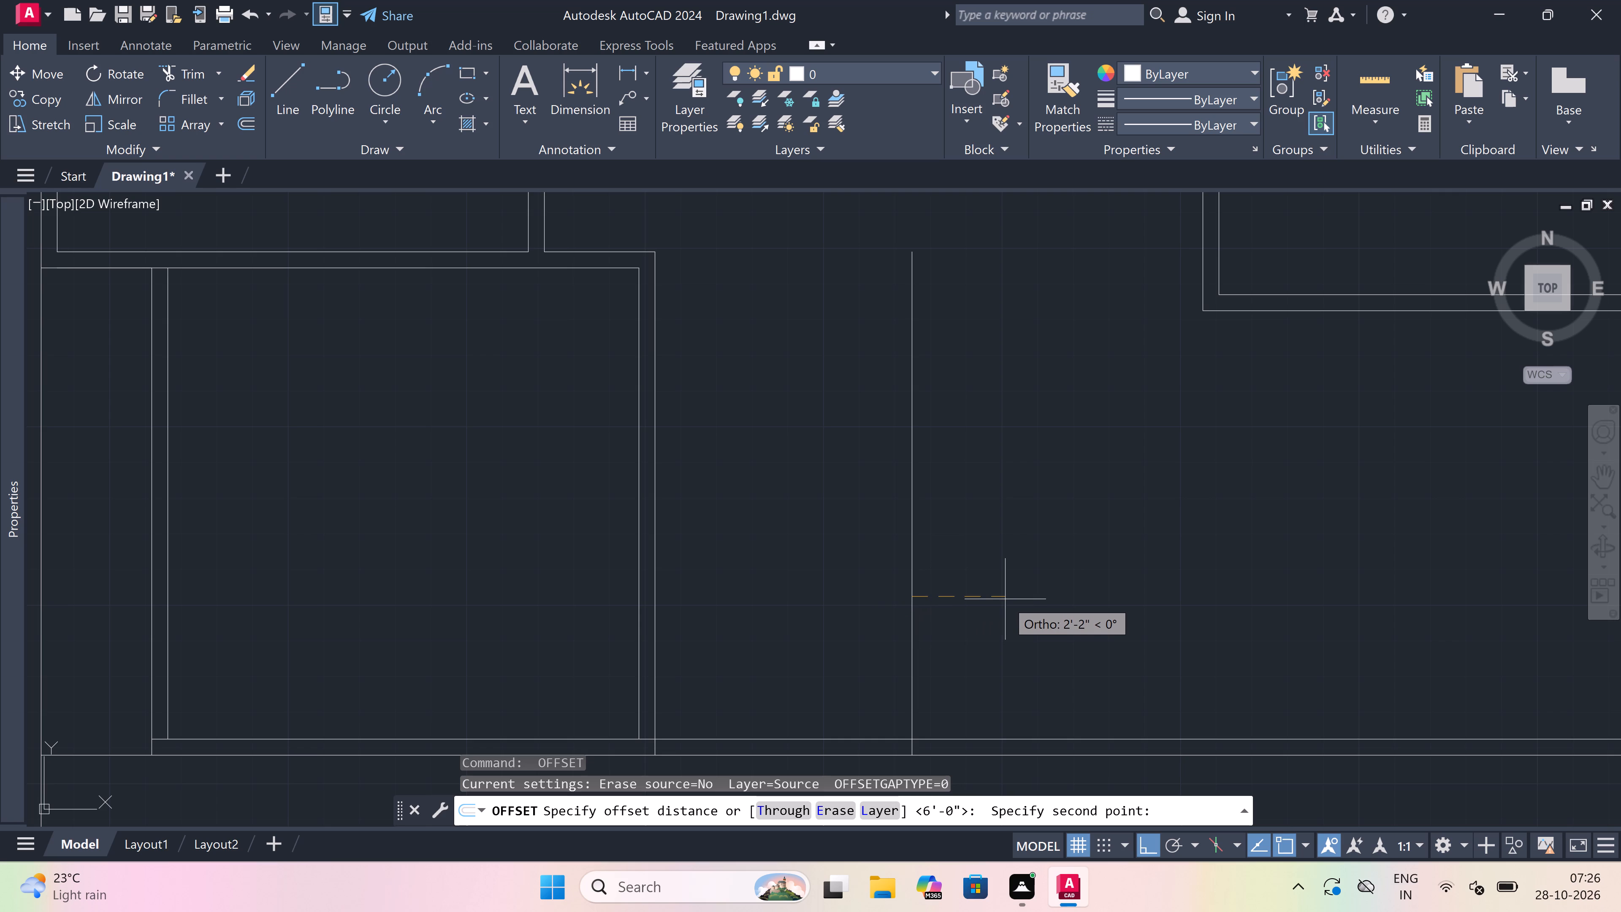
pyautogui.write('4.')
pyautogui.press('5')
pyautogui.hotkey('shift', '"')
pyautogui.press('space')
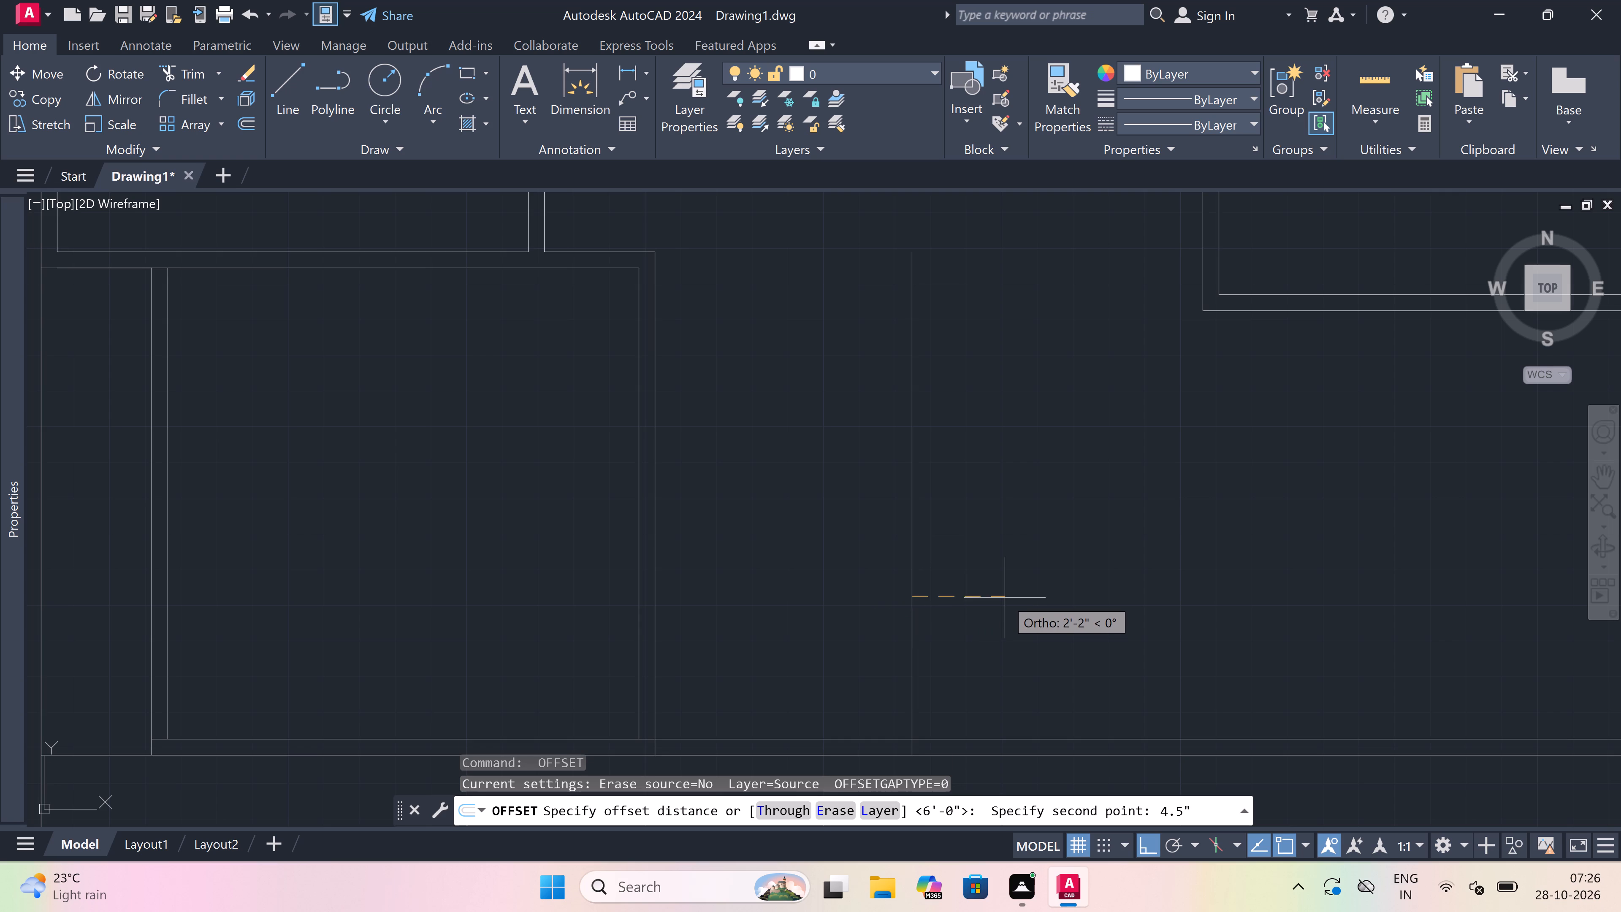
pyautogui.moveTo(913, 600); pyautogui.dragTo(924, 600)
pyautogui.click(926, 601)
pyautogui.press('Escape')
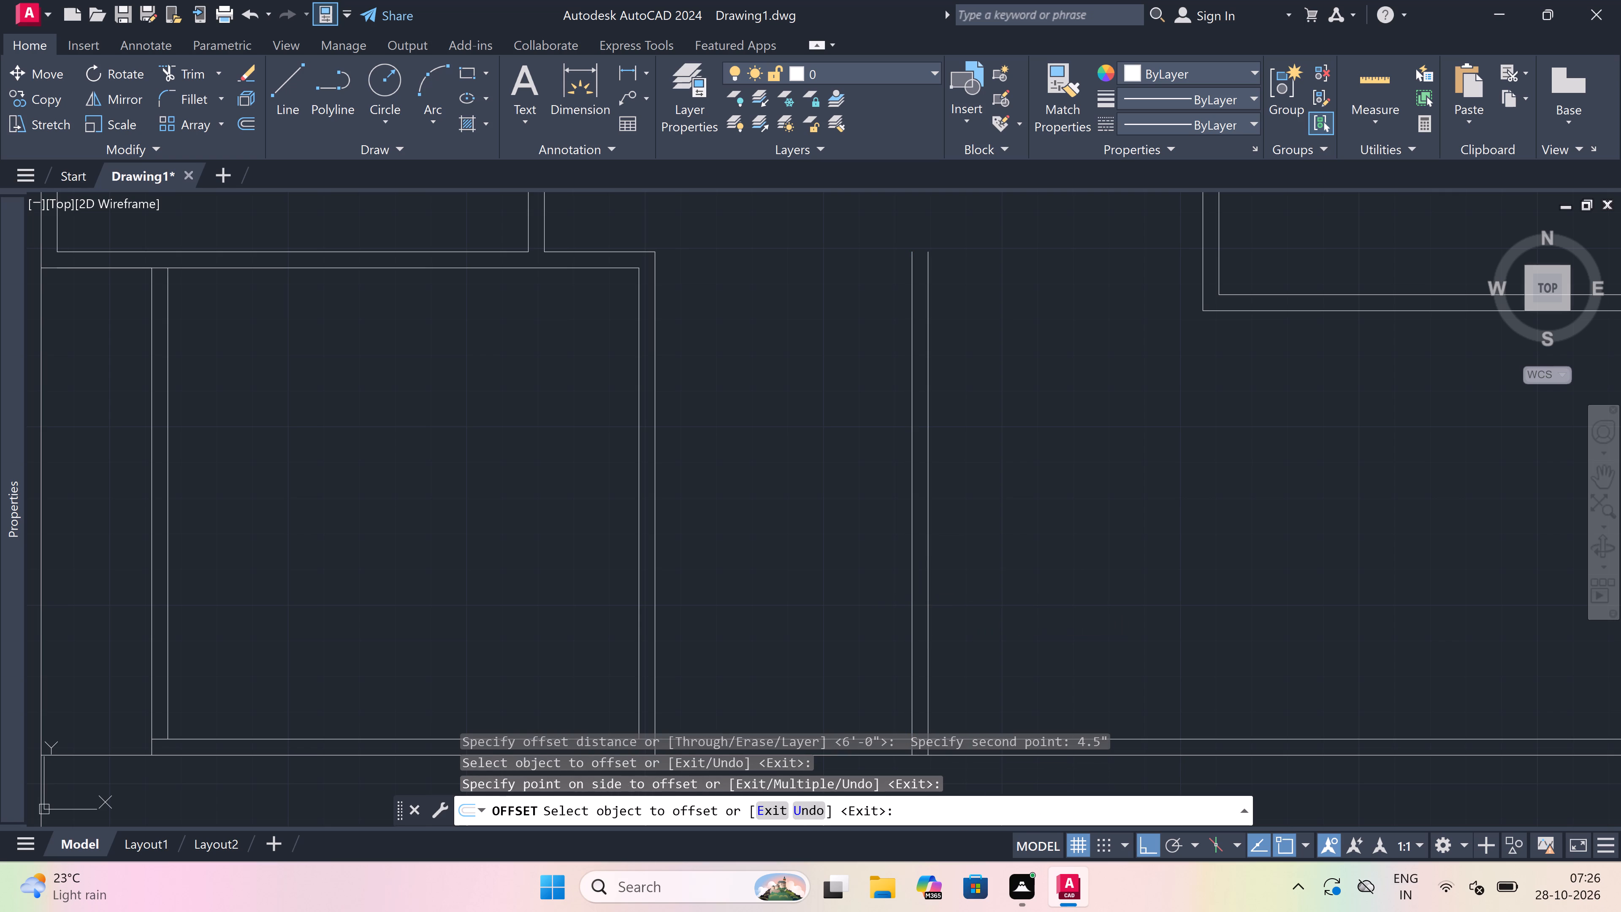
# Trim the ends of the new wall's two lines and the room's right outer line between the two bottom wall lines.
pyautogui.write('tr')
pyautogui.press('space')
pyautogui.scroll(-3, 926, 601)
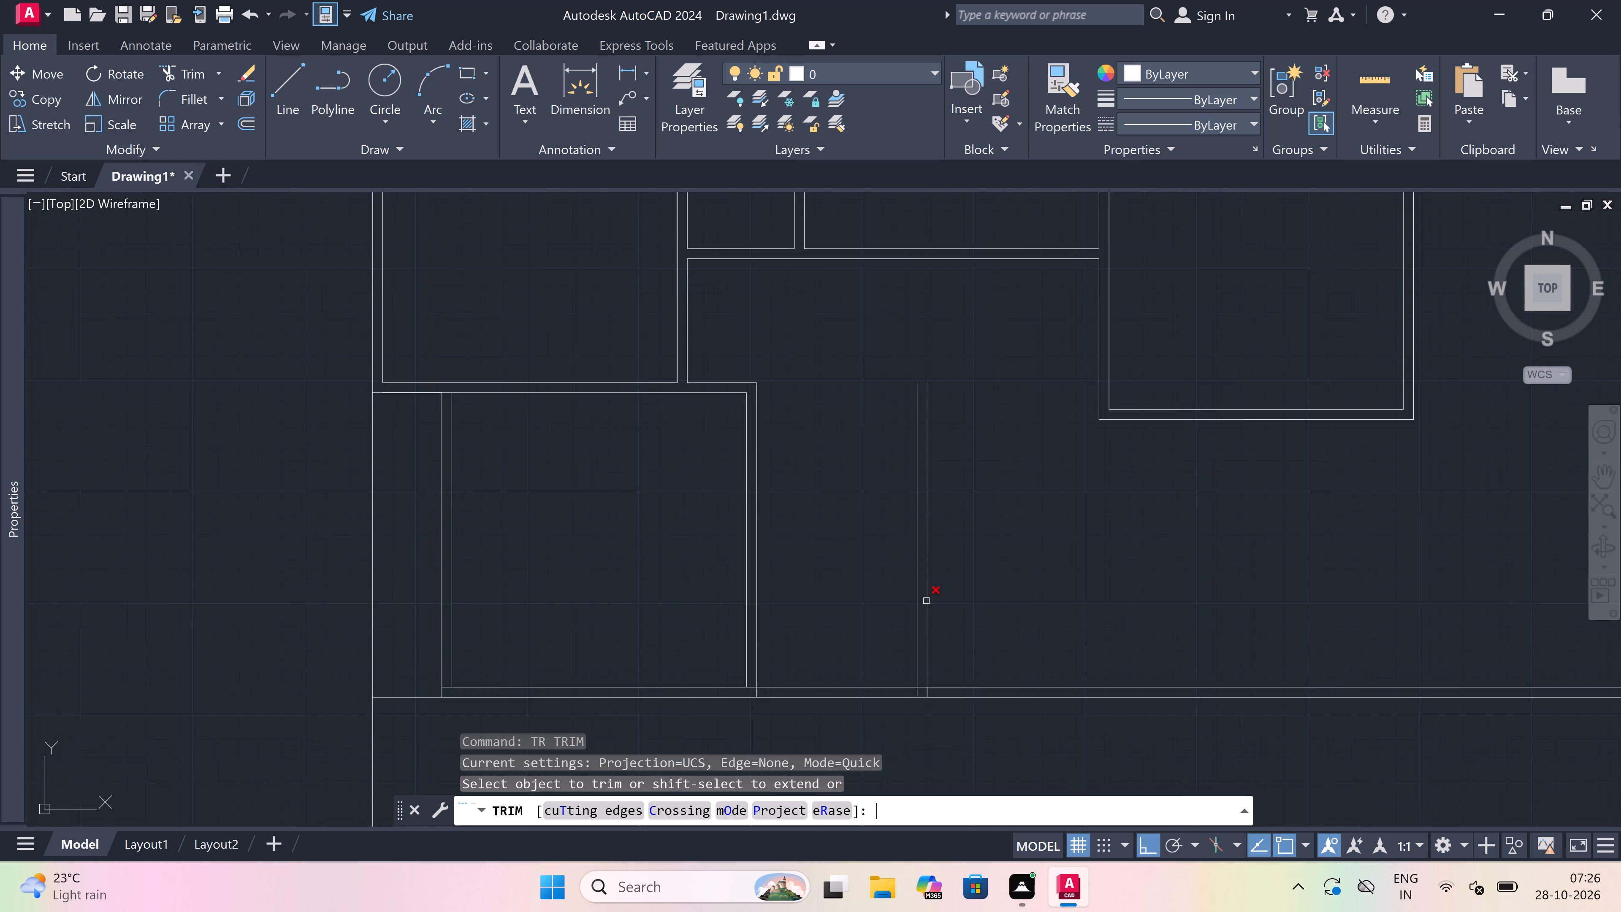
pyautogui.scroll(5, 927, 627)
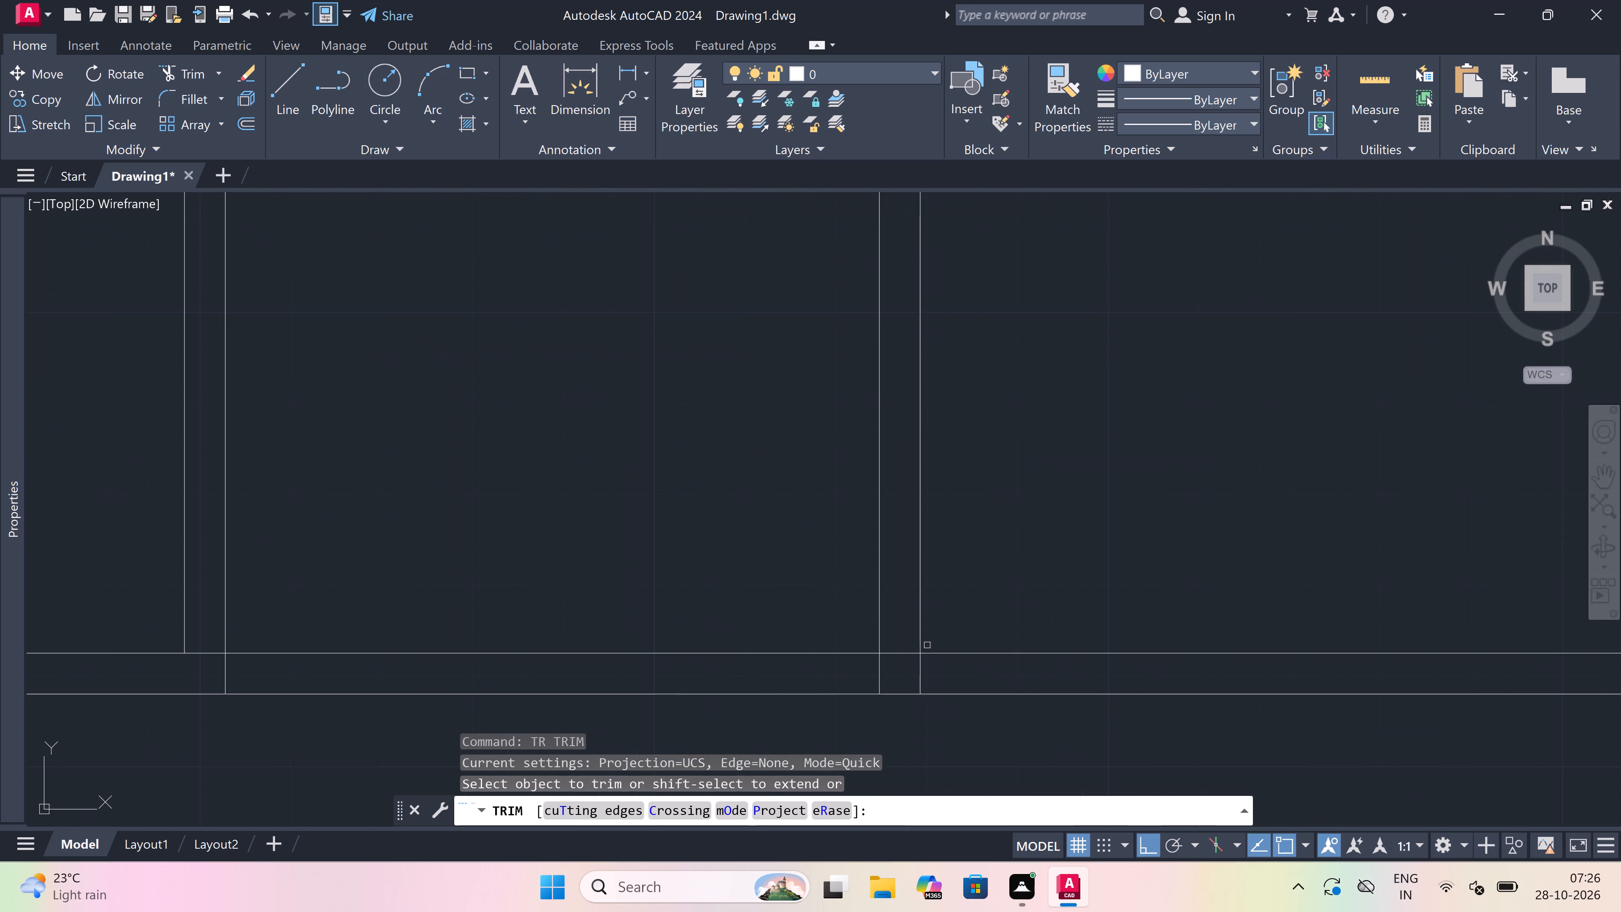
pyautogui.moveTo(939, 665); pyautogui.dragTo(930, 664)
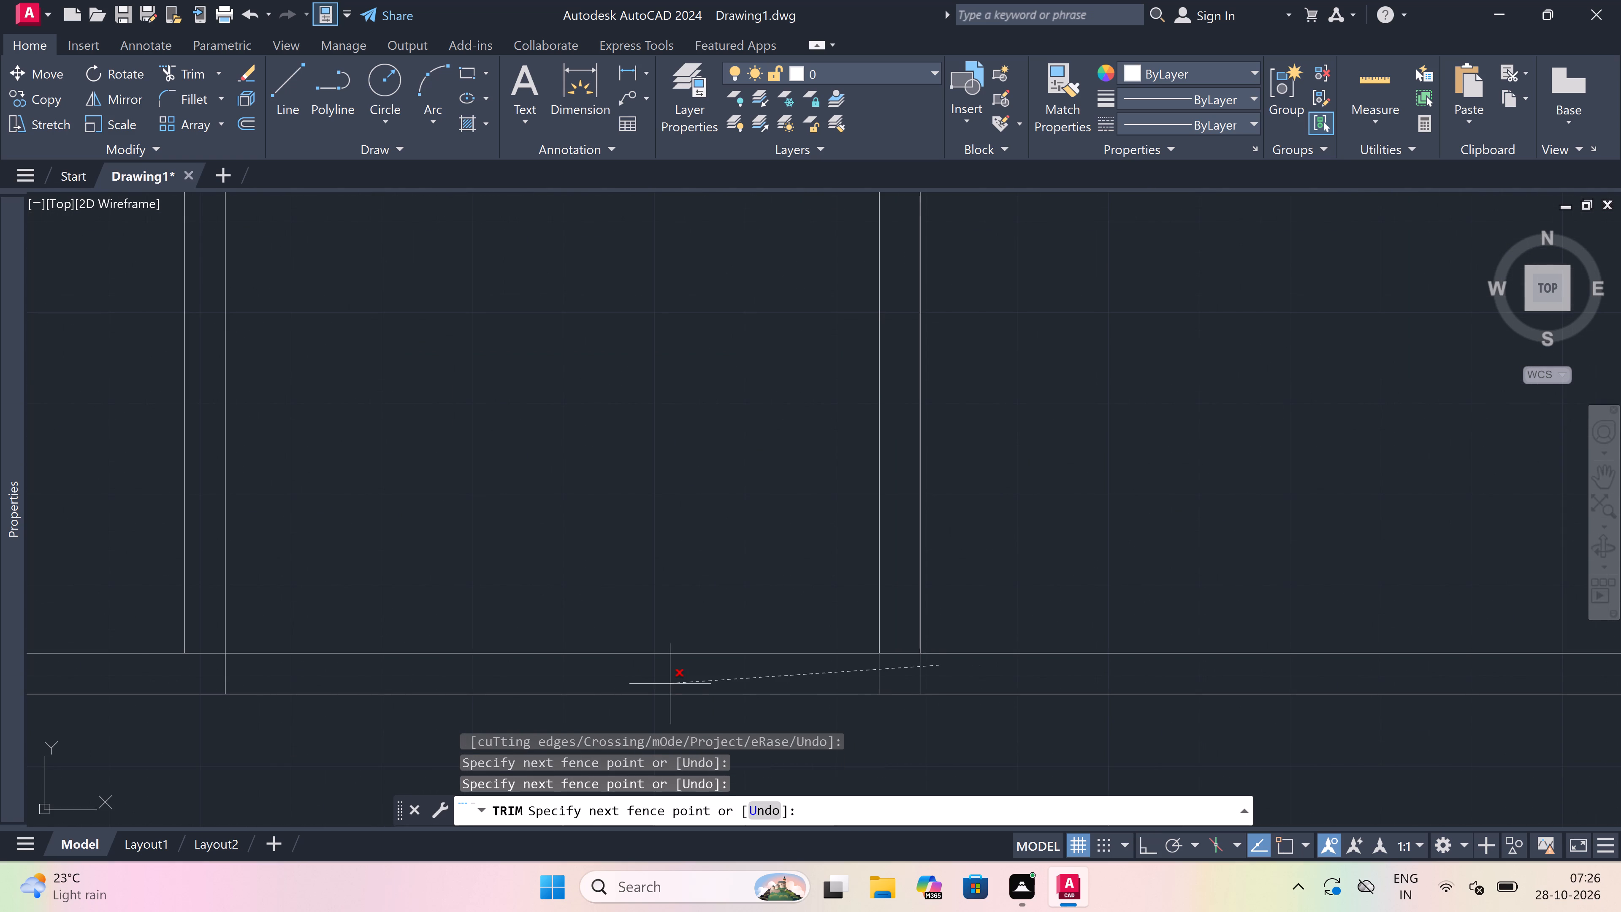
pyautogui.click(144, 668)
# Trim the upper bottom-wall line between the two lines of the room's right wall and between those of the new wall.
pyautogui.scroll(1, 228, 655)
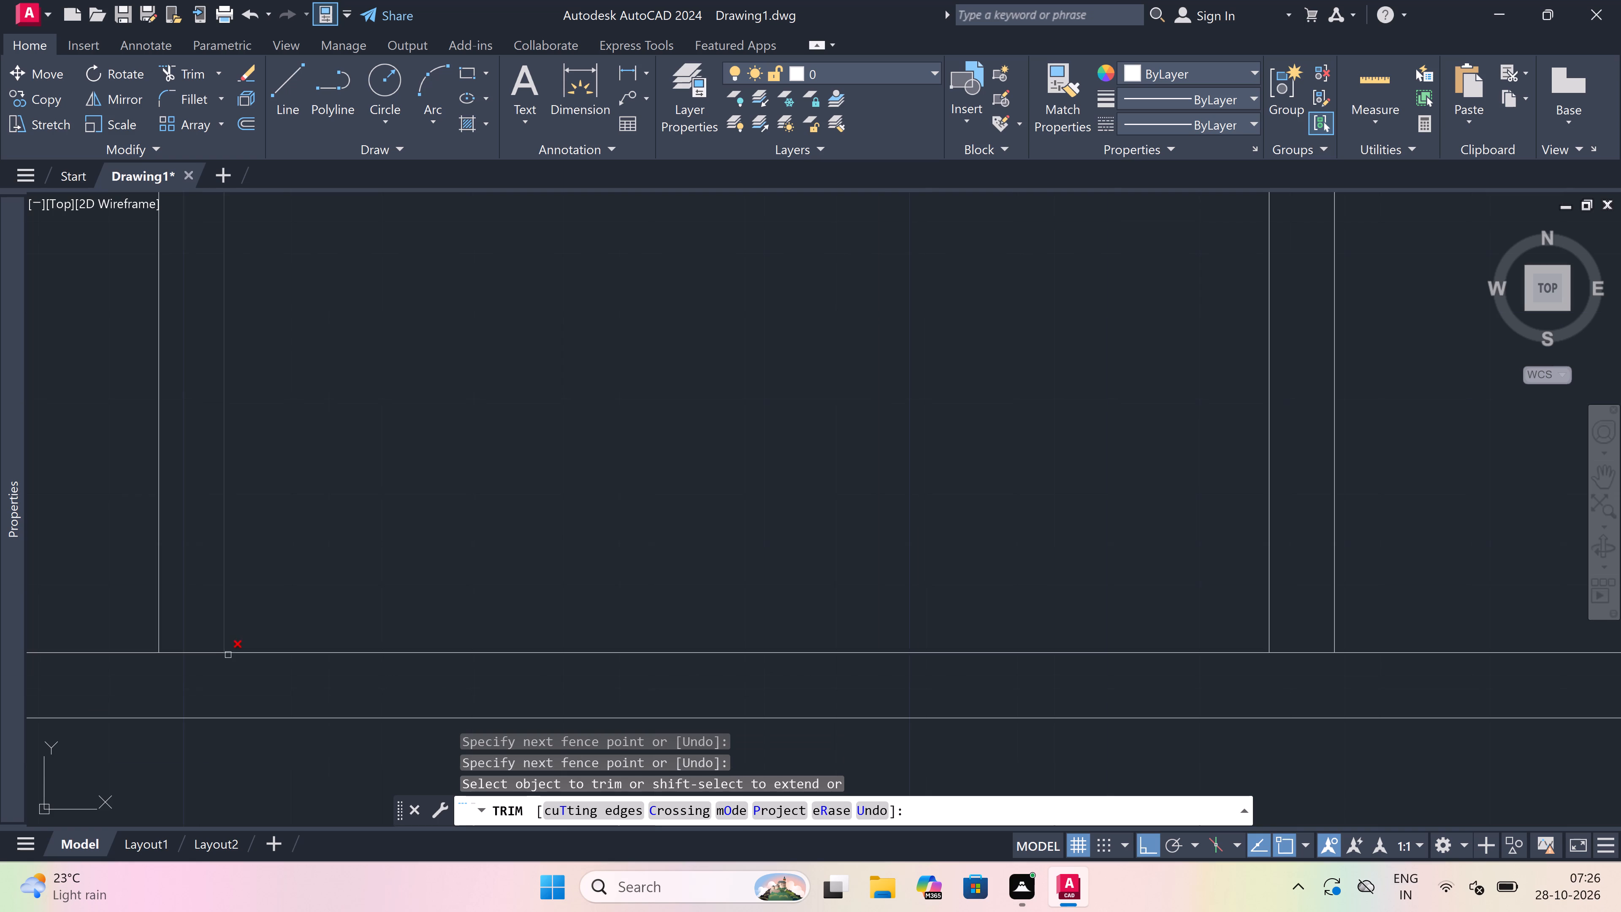
pyautogui.click(173, 669)
pyautogui.click(184, 643)
pyautogui.scroll(-3, 184, 643)
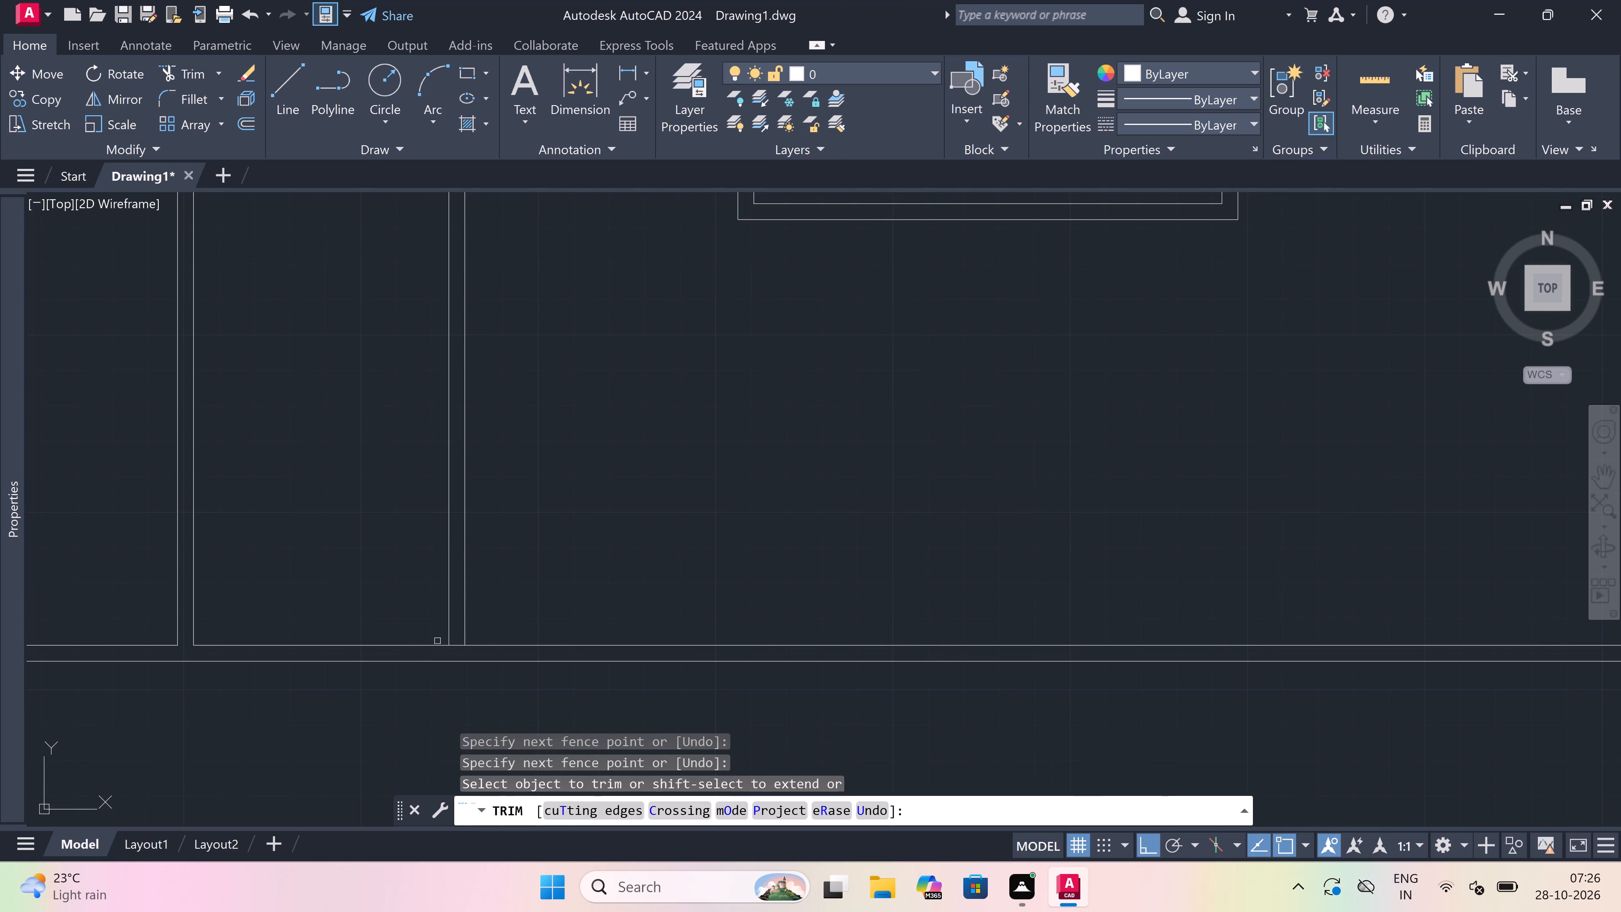
pyautogui.scroll(1, 437, 641)
pyautogui.scroll(1, 475, 641)
pyautogui.click(471, 641)
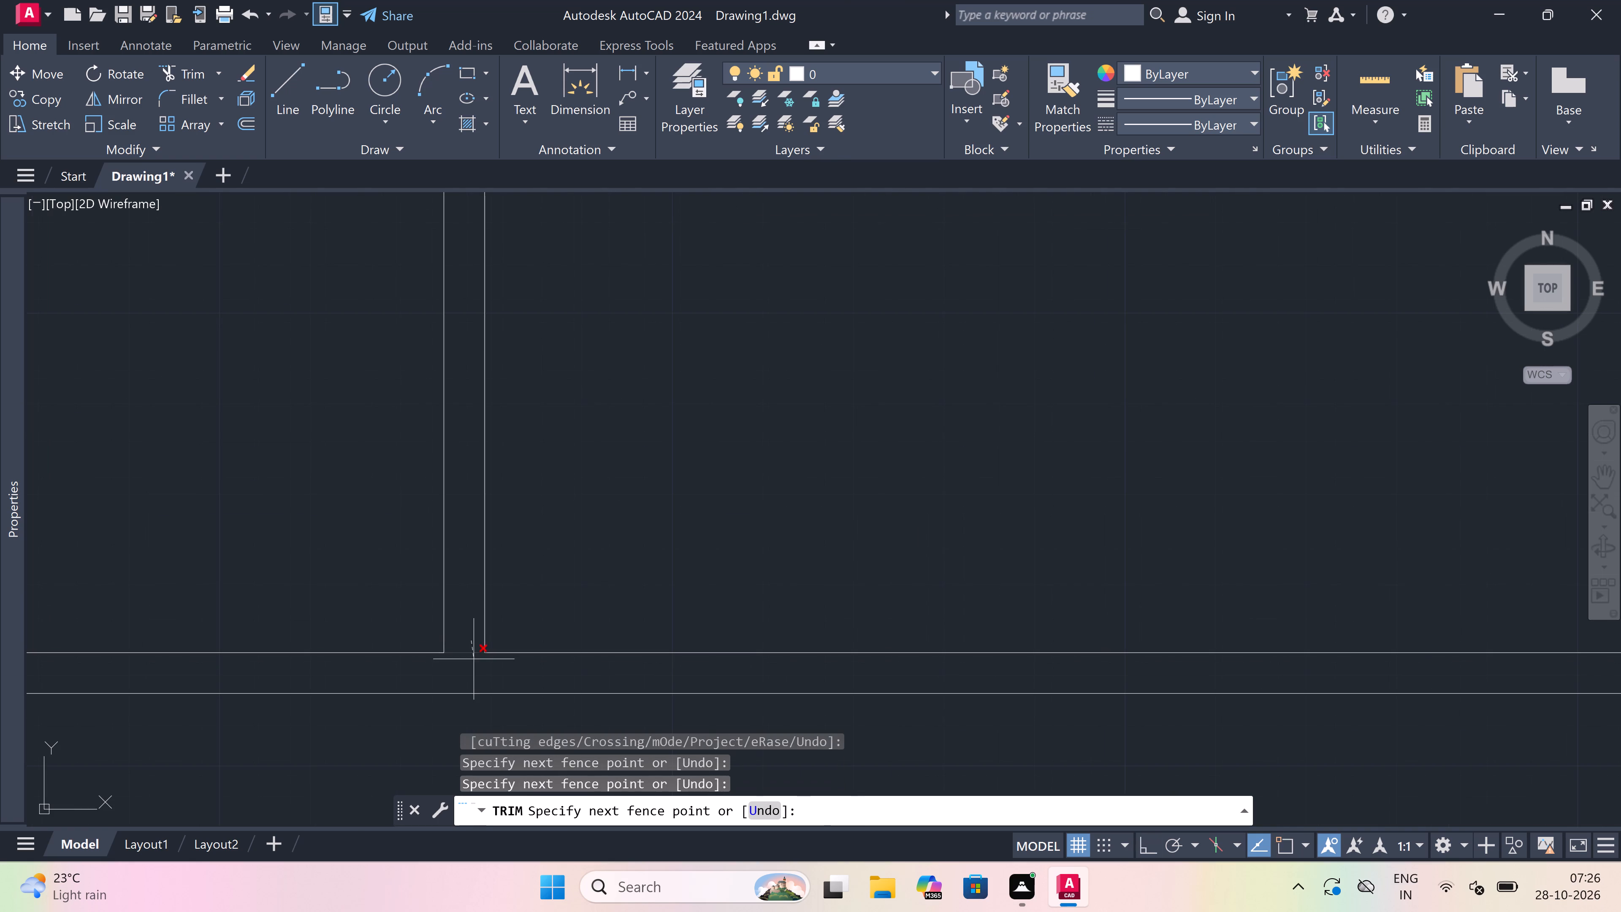
pyautogui.click(474, 668)
# Trim the upper bottom-wall line between the two lines of the lower room's left wall.
pyautogui.scroll(-5, 576, 665)
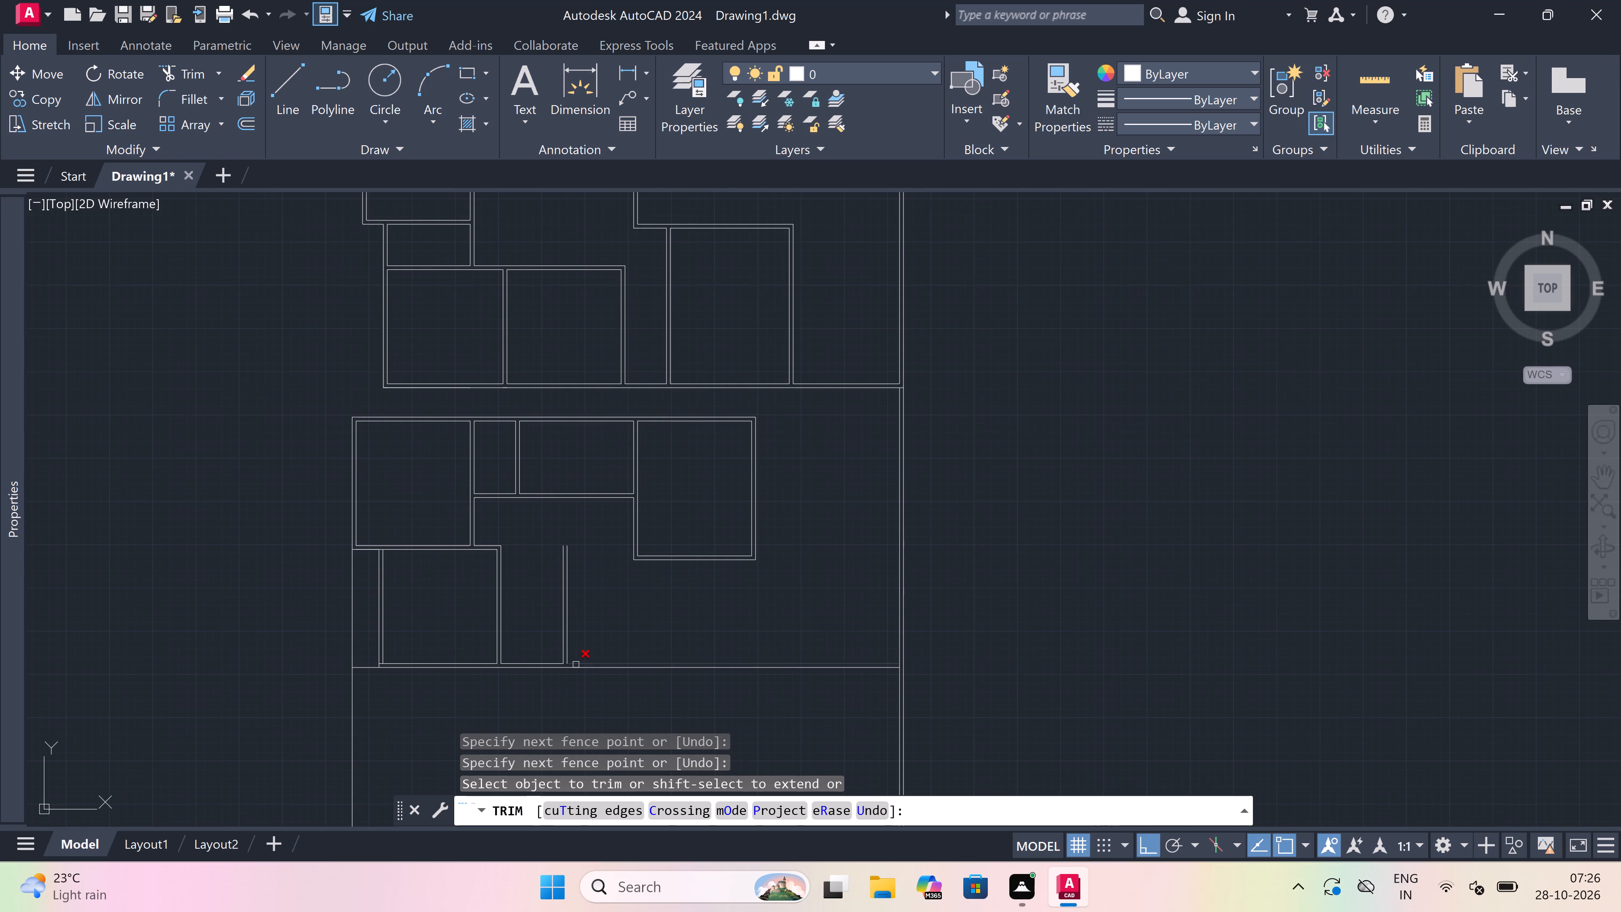
pyautogui.scroll(1, 339, 656)
pyautogui.scroll(3, 411, 649)
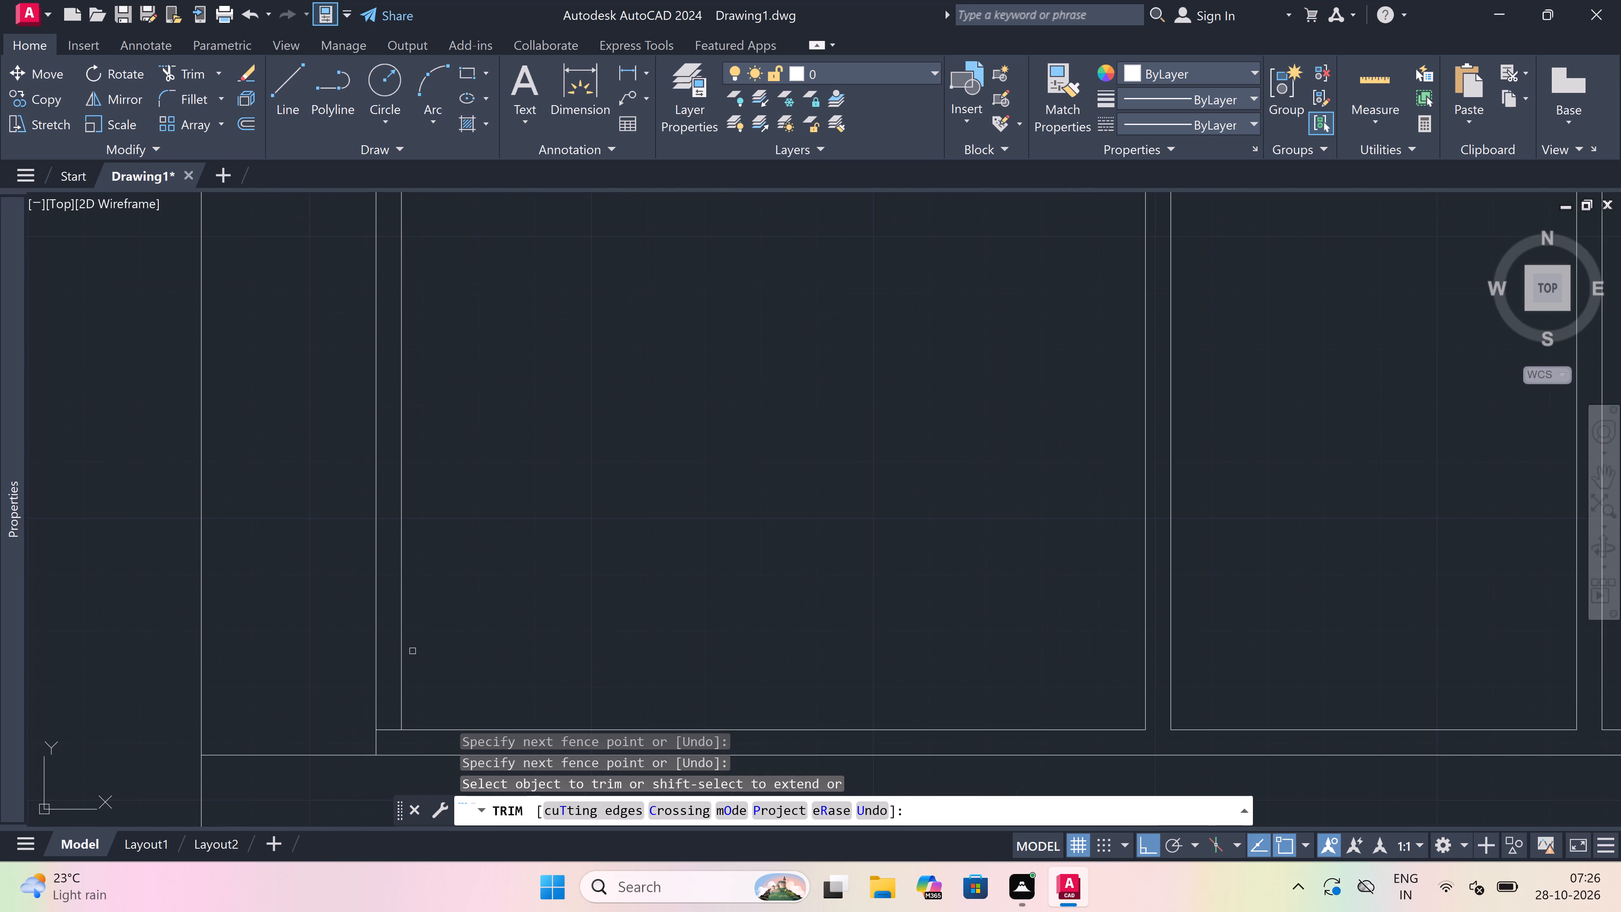
pyautogui.scroll(2, 389, 718)
pyautogui.click(393, 711)
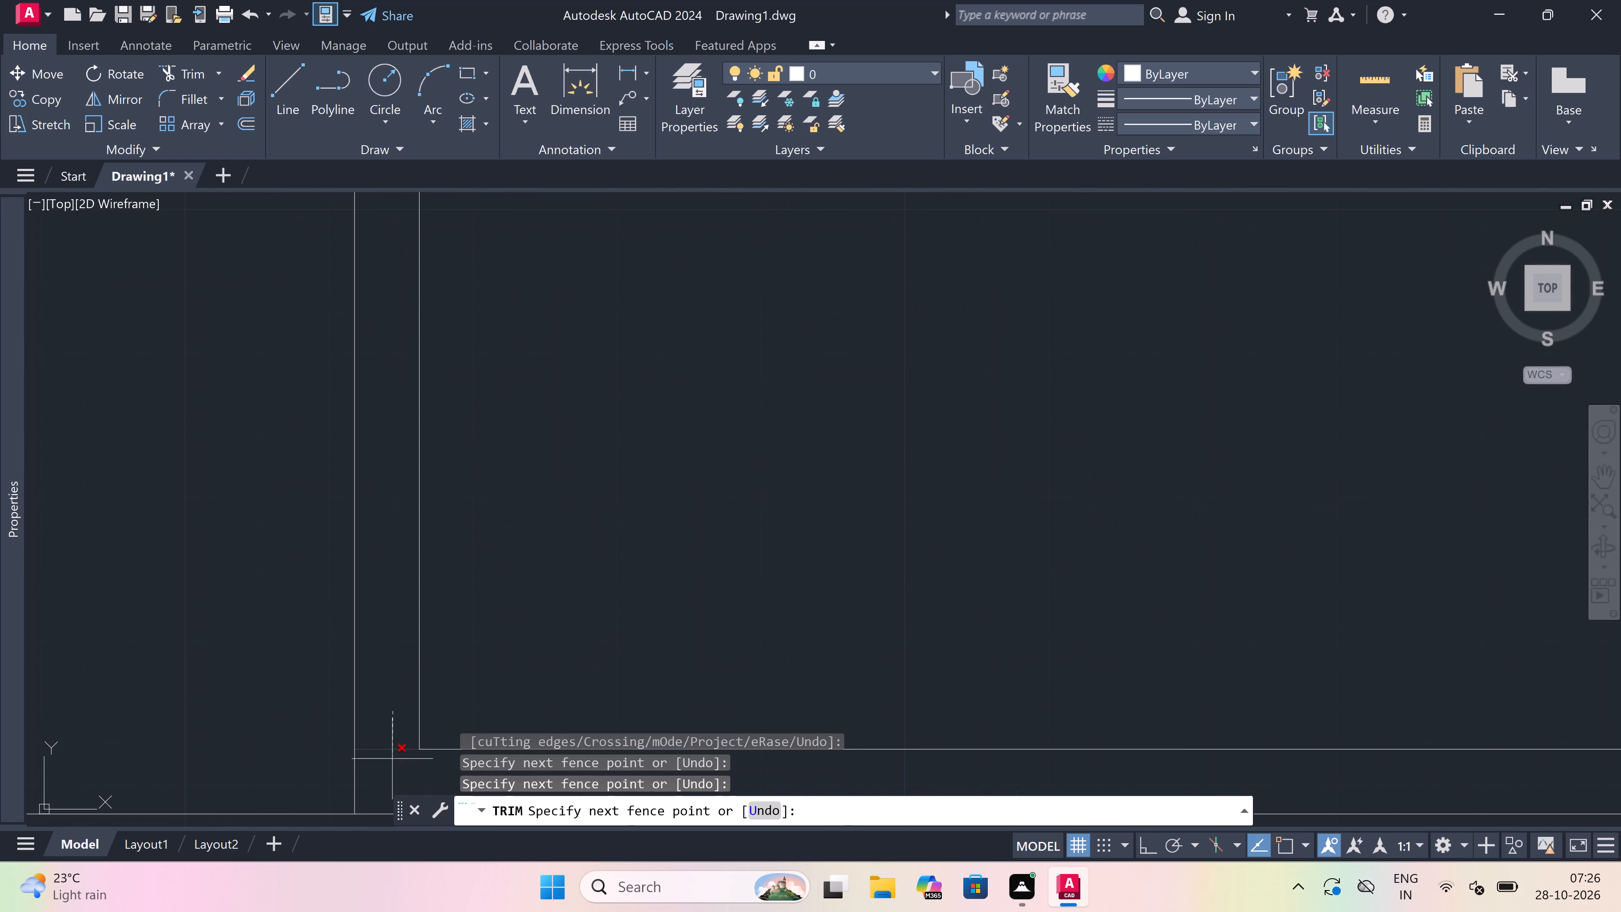
pyautogui.moveTo(393, 760); pyautogui.dragTo(395, 734)
pyautogui.scroll(-6, 395, 689)
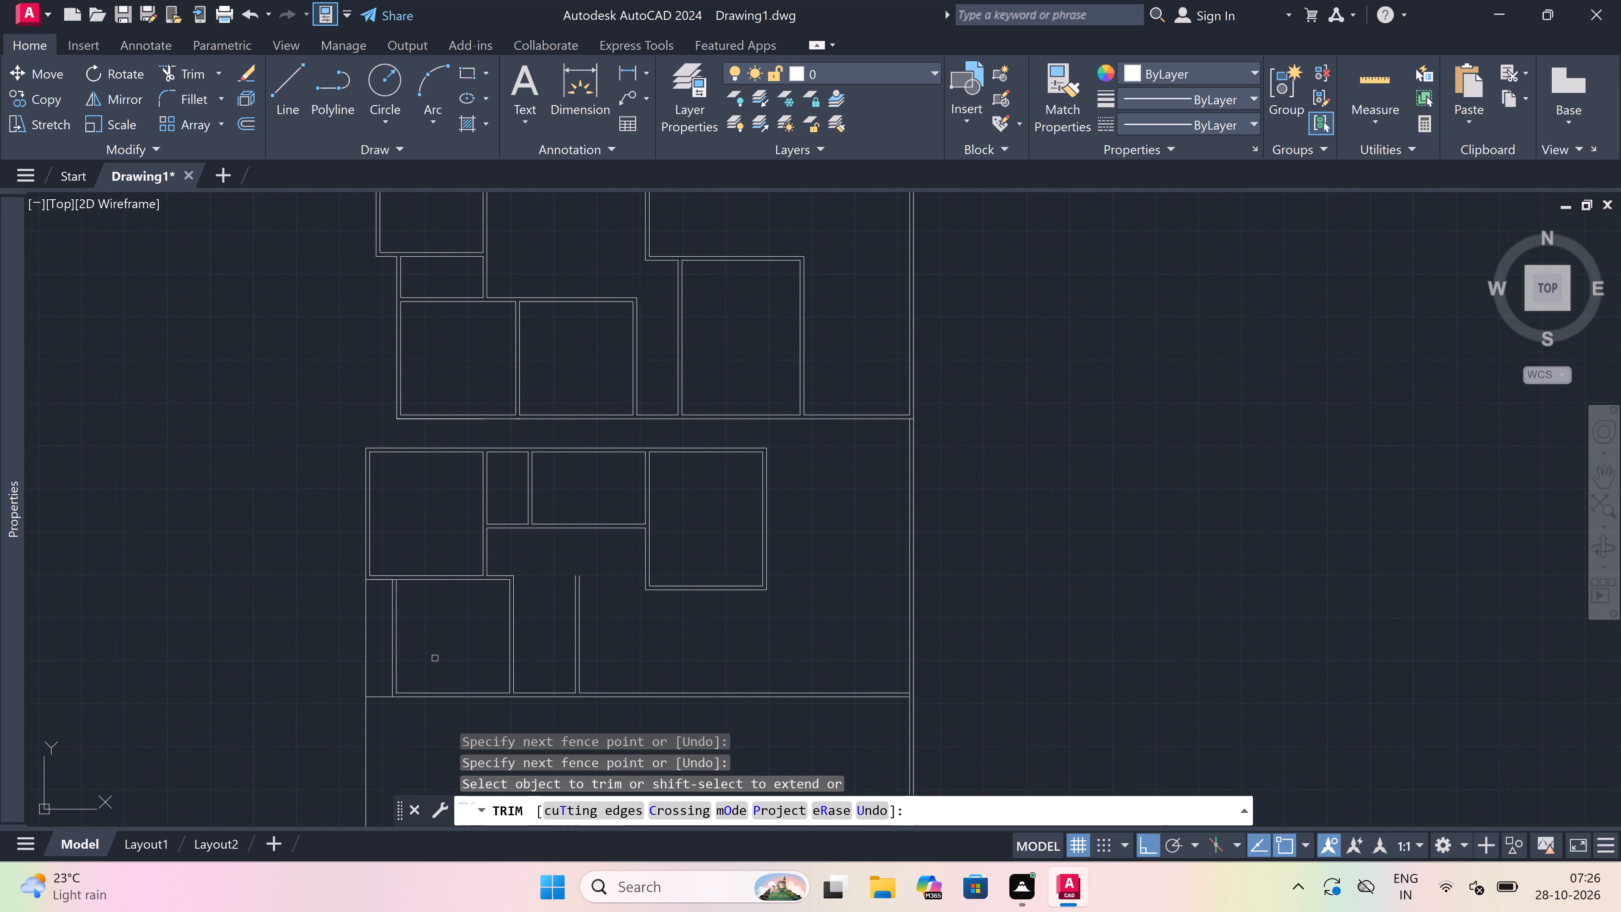
pyautogui.scroll(1, 443, 648)
pyautogui.press('Escape')
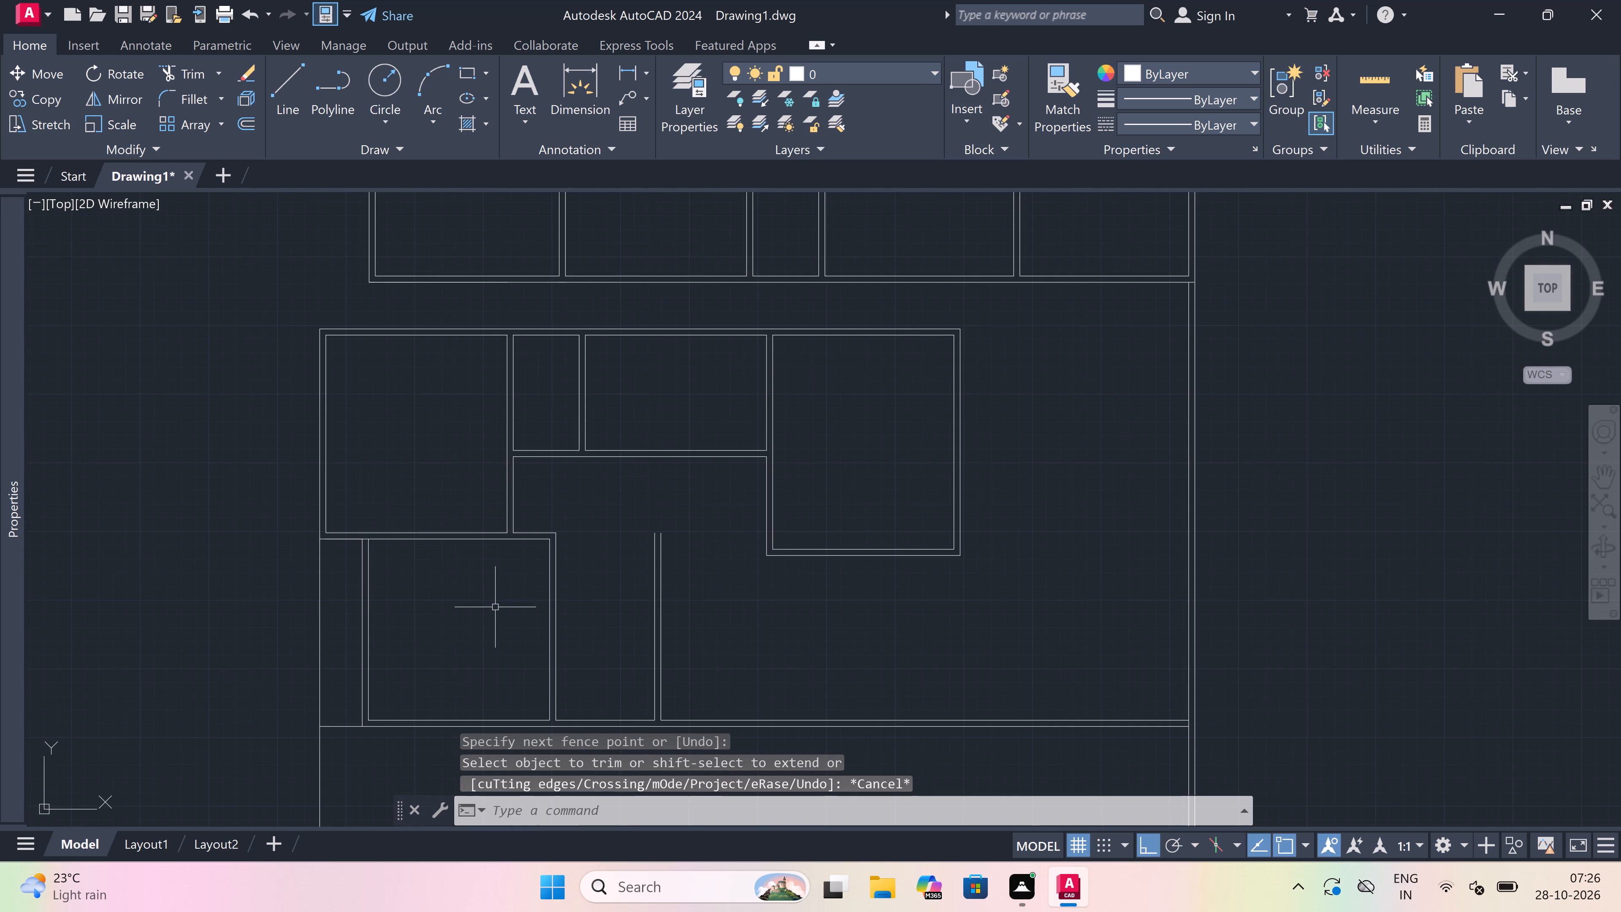
# Offset the upper bottom-wall line of the bay beside the lower room 4' upward.
pyautogui.scroll(-2, 479, 609)
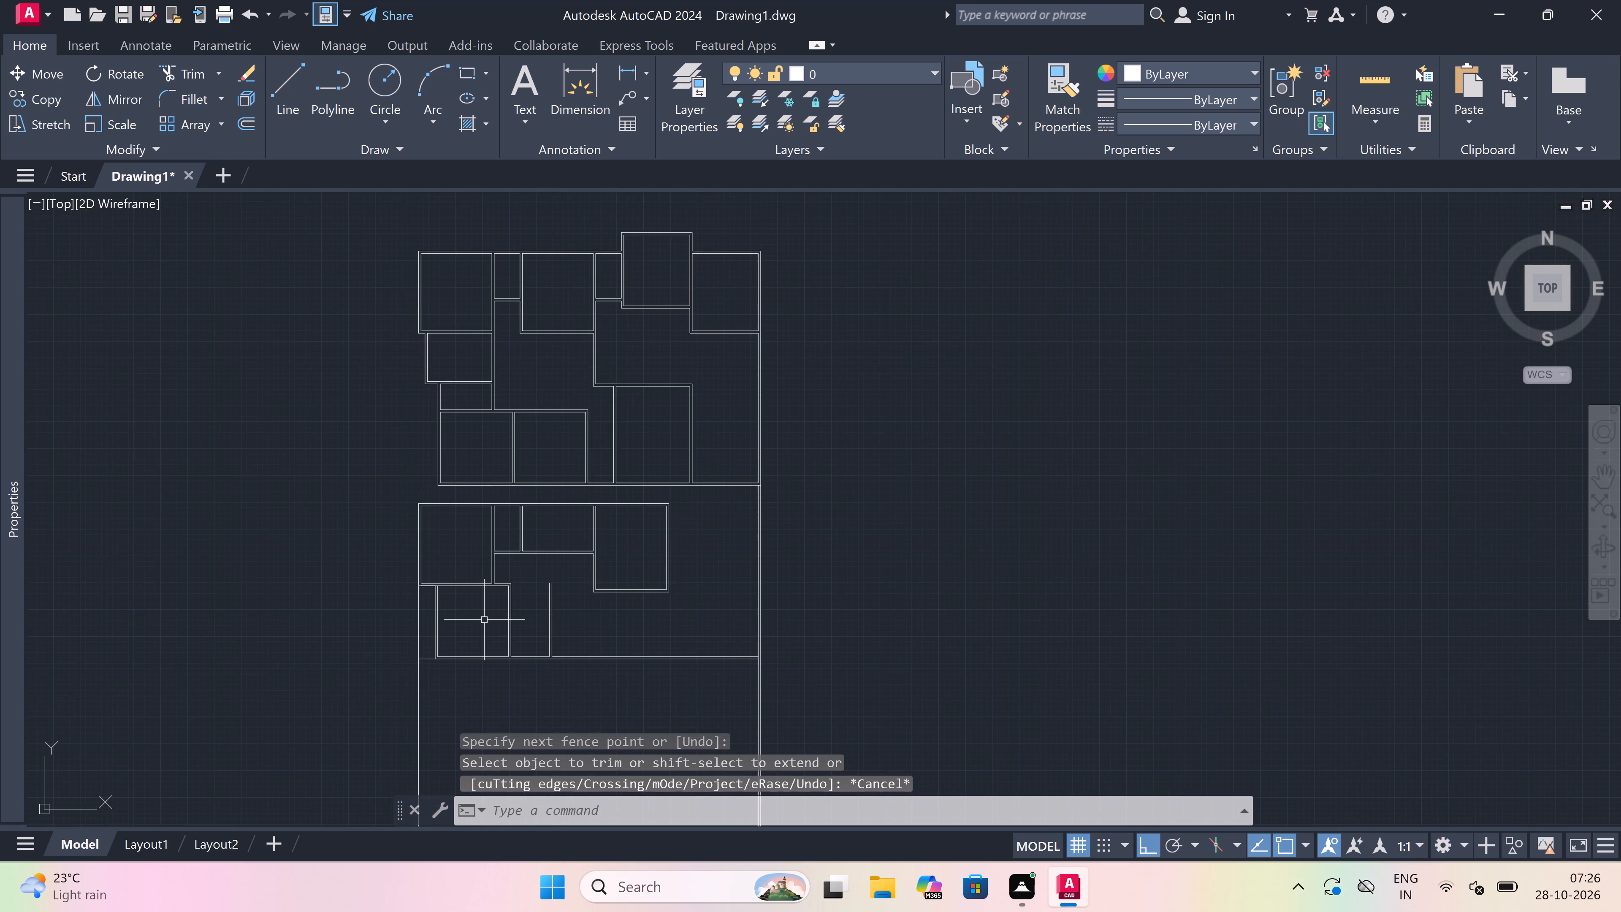
pyautogui.scroll(2, 484, 620)
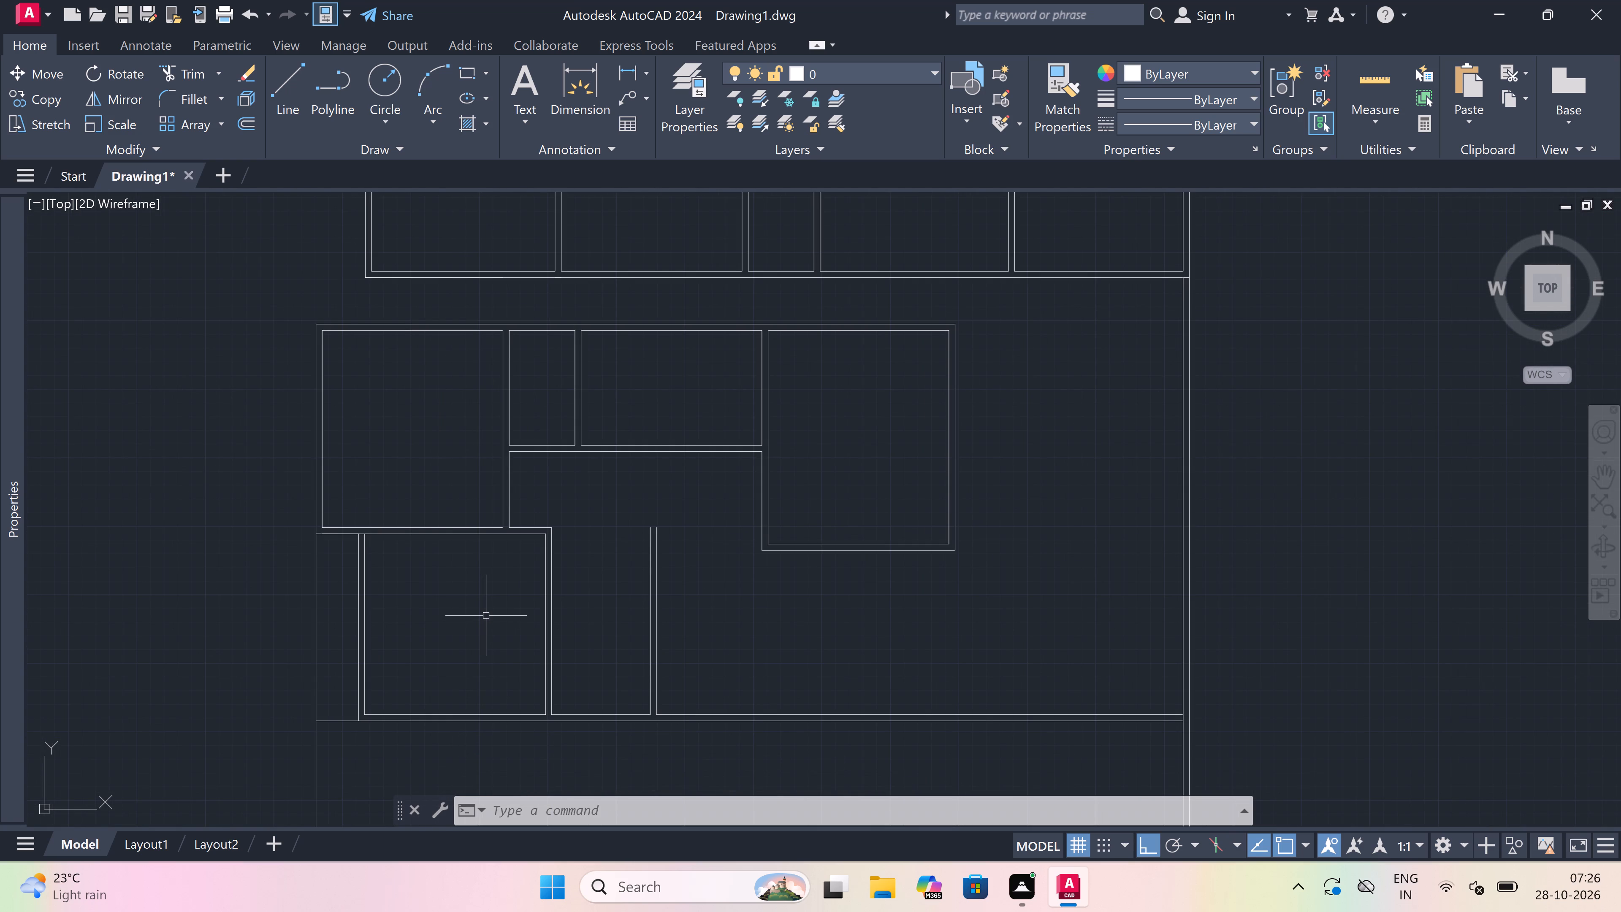
pyautogui.scroll(2, 579, 747)
pyautogui.press('o')
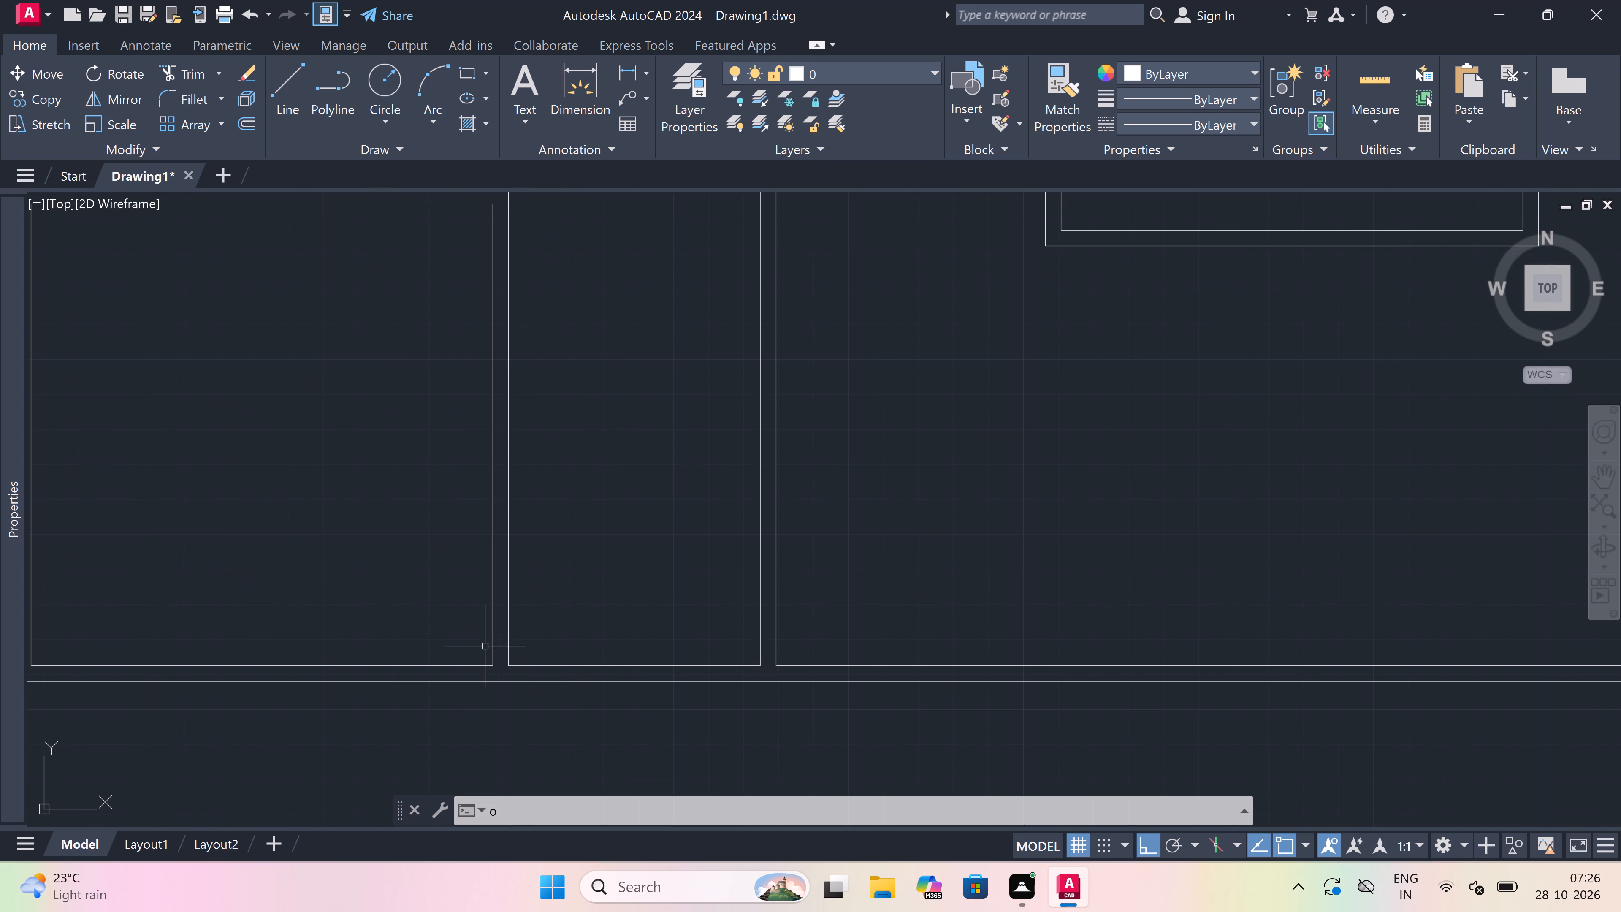
pyautogui.press('space')
pyautogui.moveTo(651, 668); pyautogui.dragTo(651, 587)
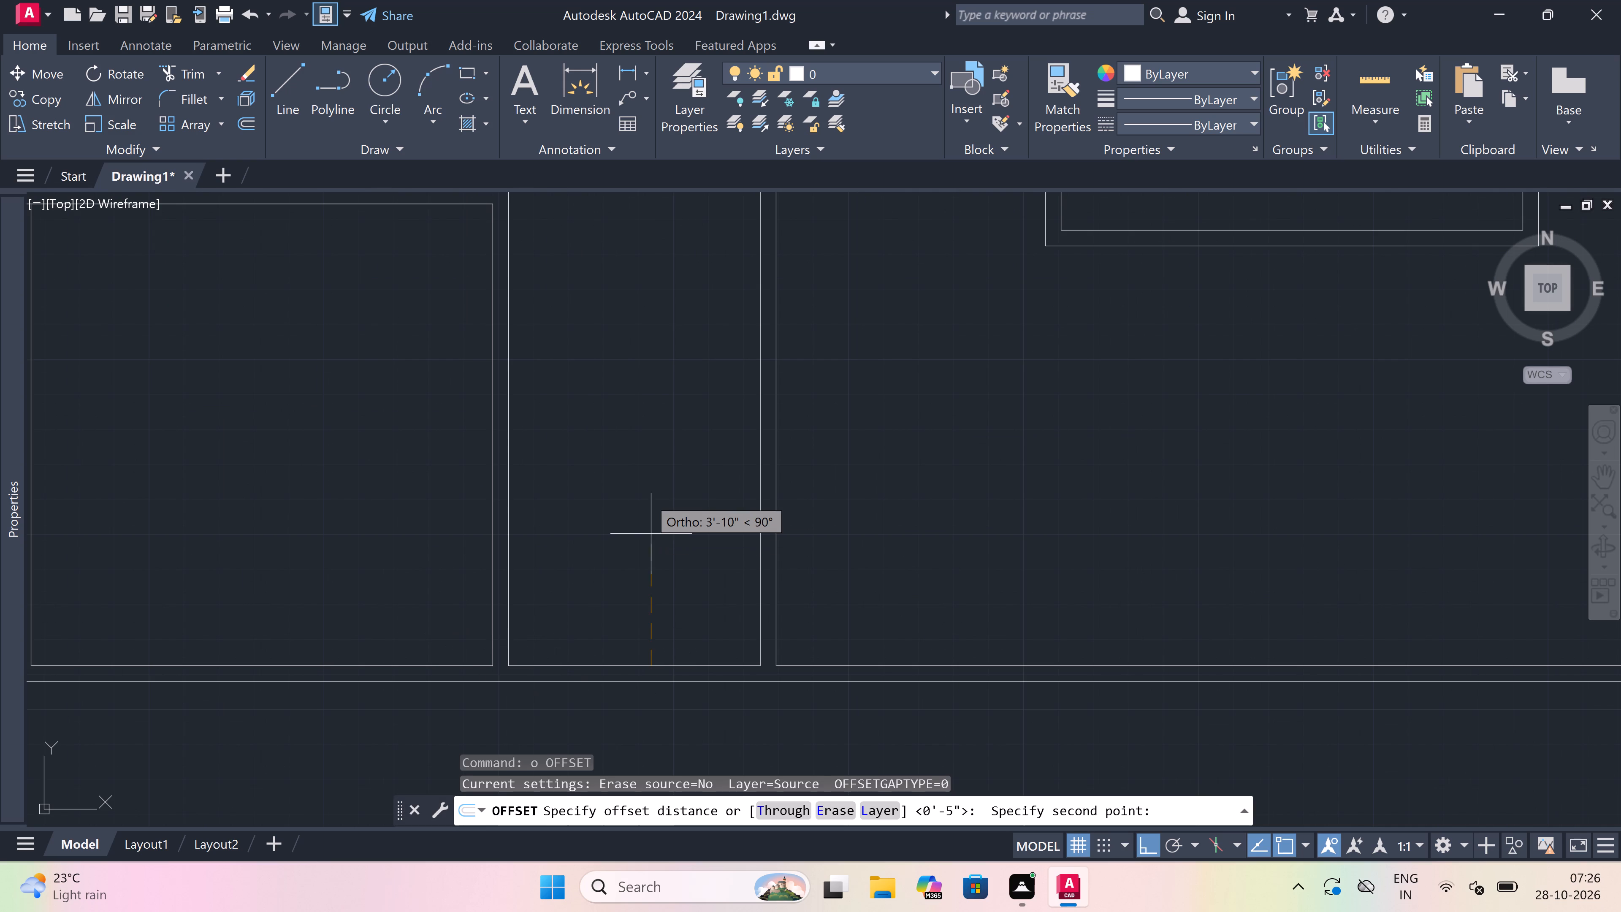
pyautogui.write("4'")
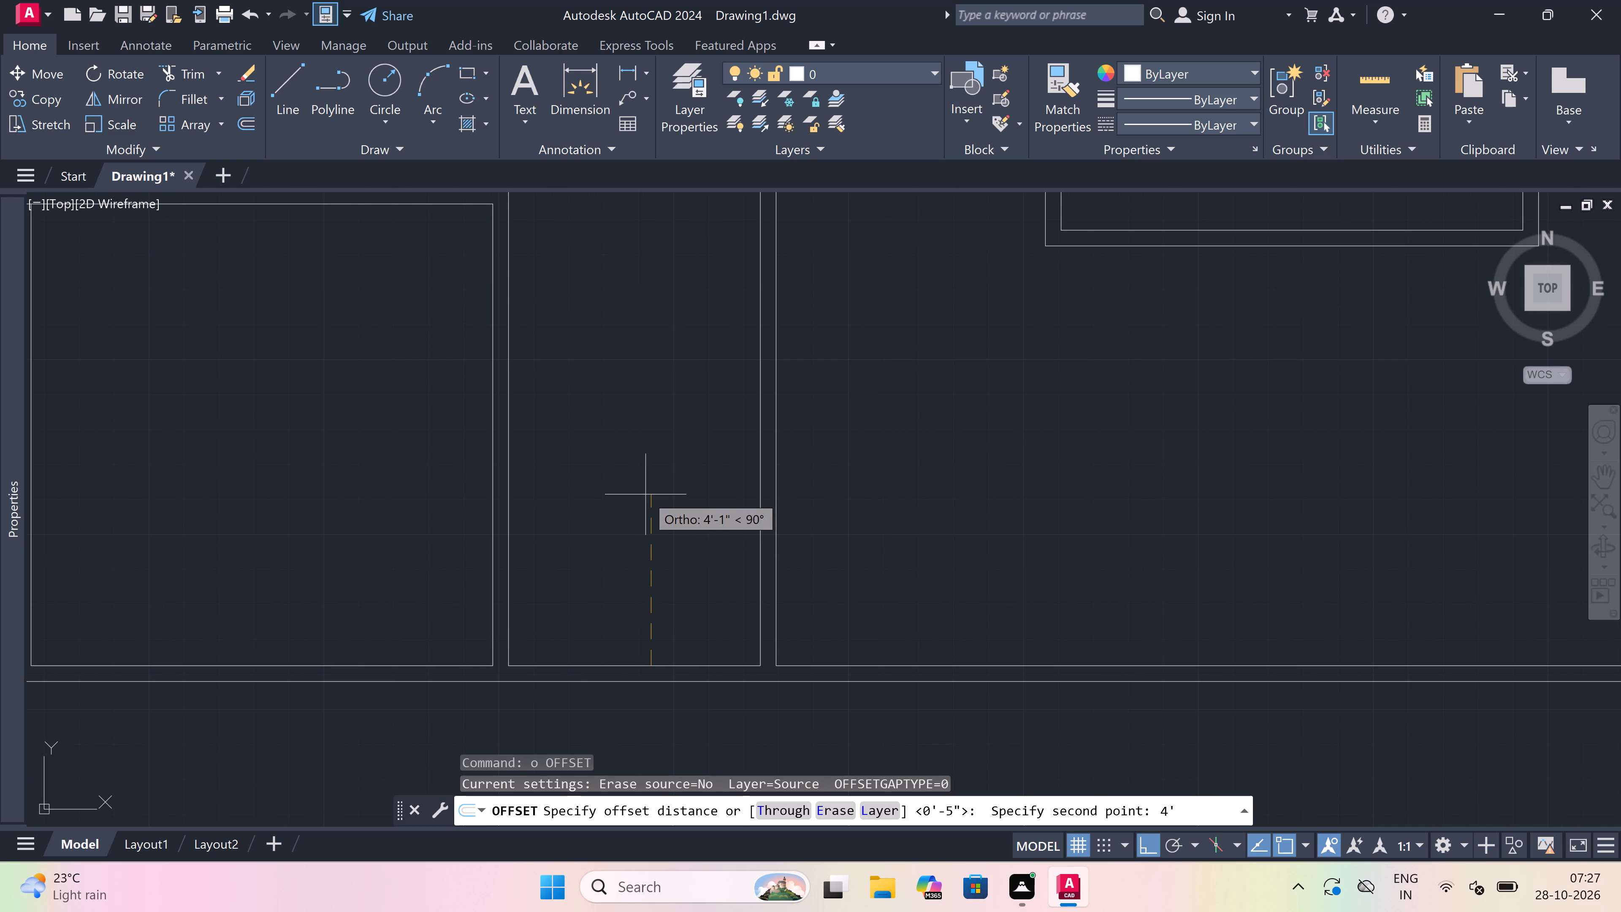
pyautogui.press('space')
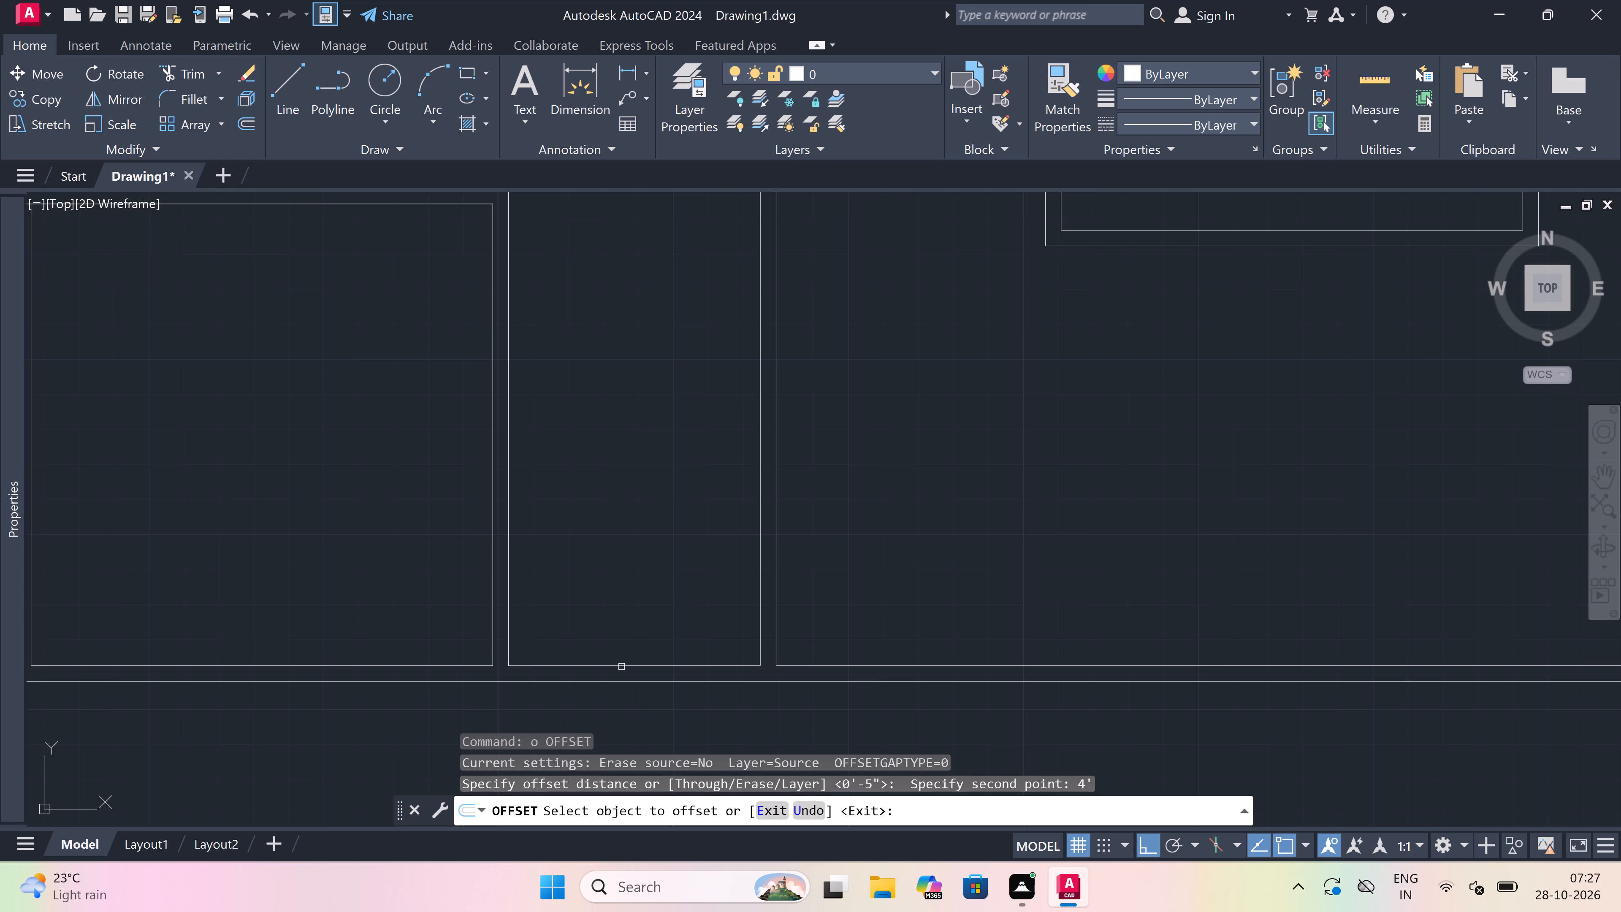
pyautogui.moveTo(621, 667); pyautogui.dragTo(619, 658)
pyautogui.click(616, 617)
pyautogui.press('Escape')
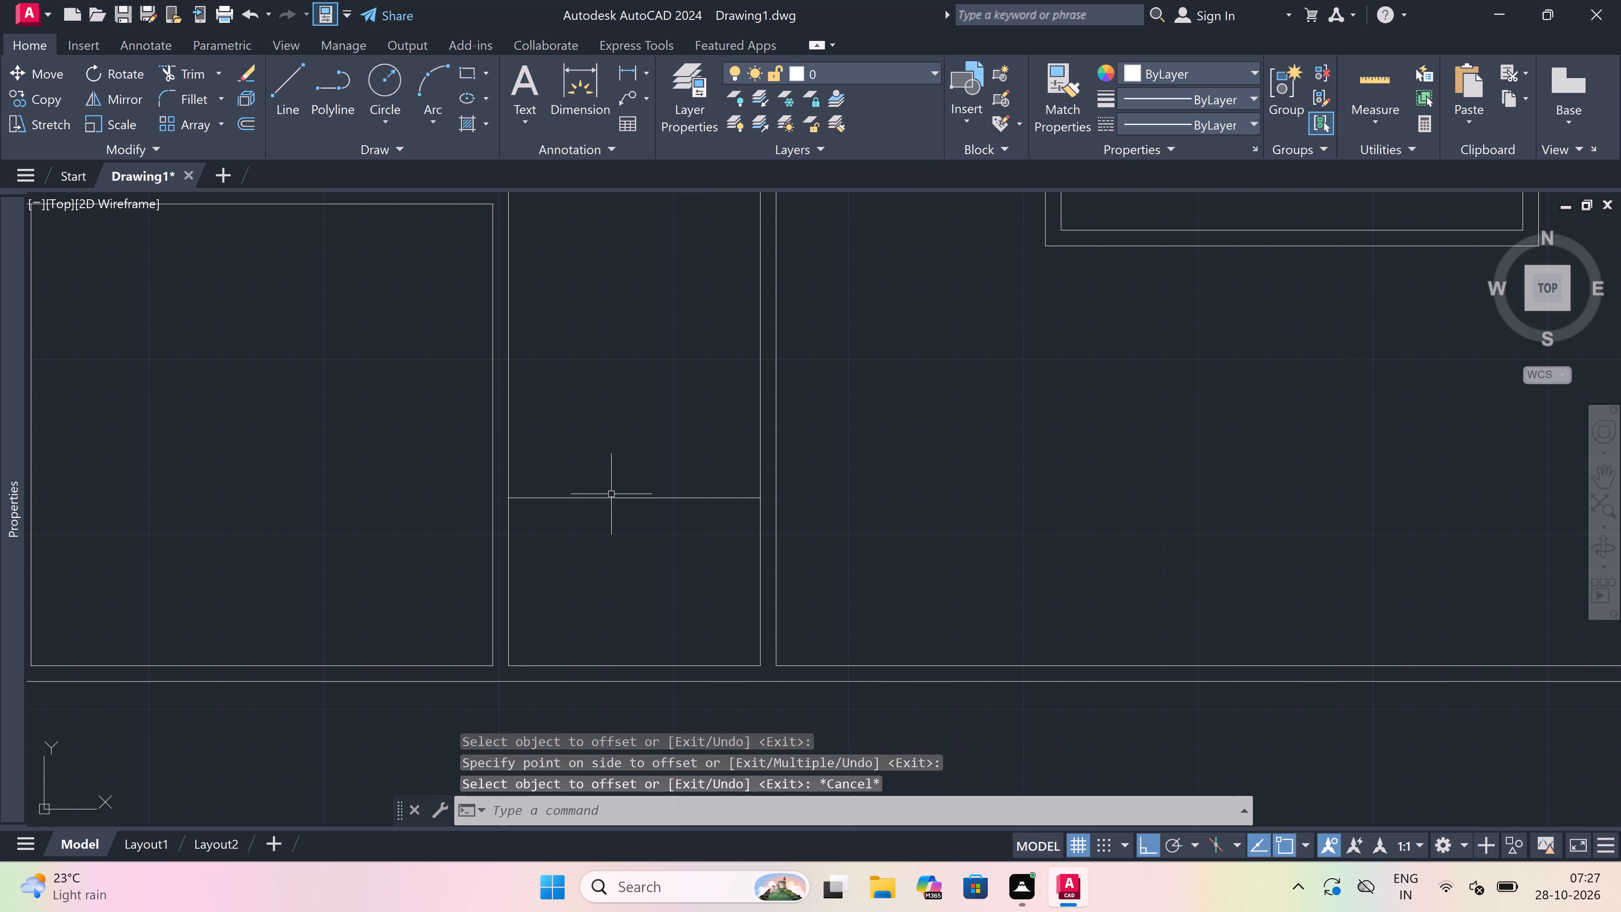
# Offset the new horizontal line in the bay 4.5" upward to form a double-line partition.
pyautogui.press('space')
pyautogui.moveTo(611, 494); pyautogui.dragTo(611, 475)
pyautogui.write('4.5')
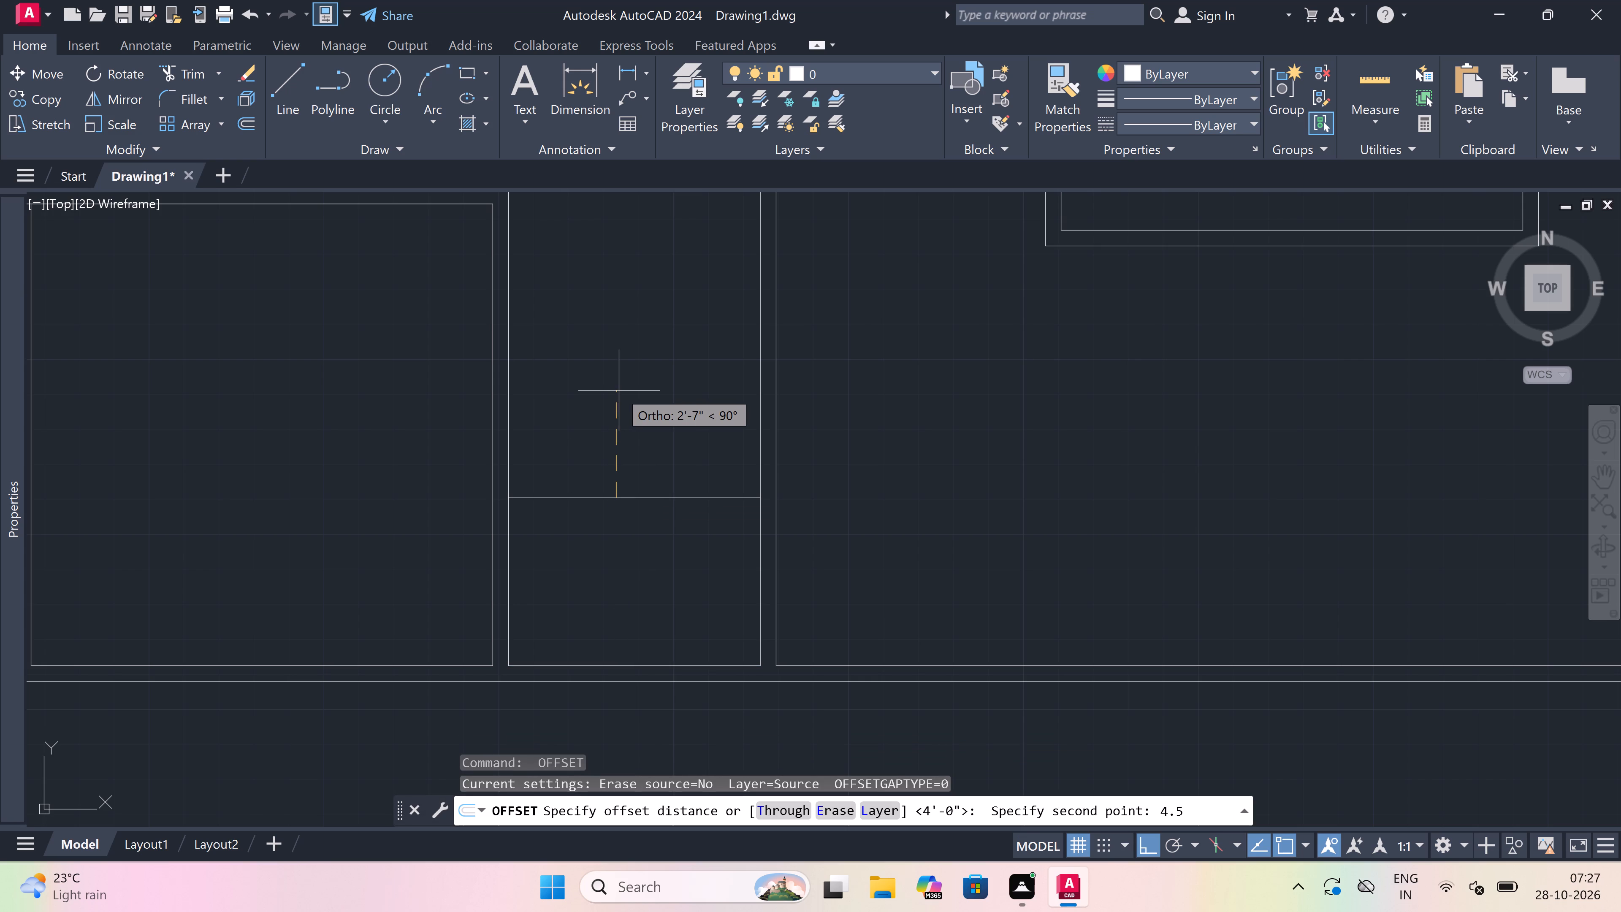
pyautogui.hotkey('shift', '"')
pyautogui.press('space')
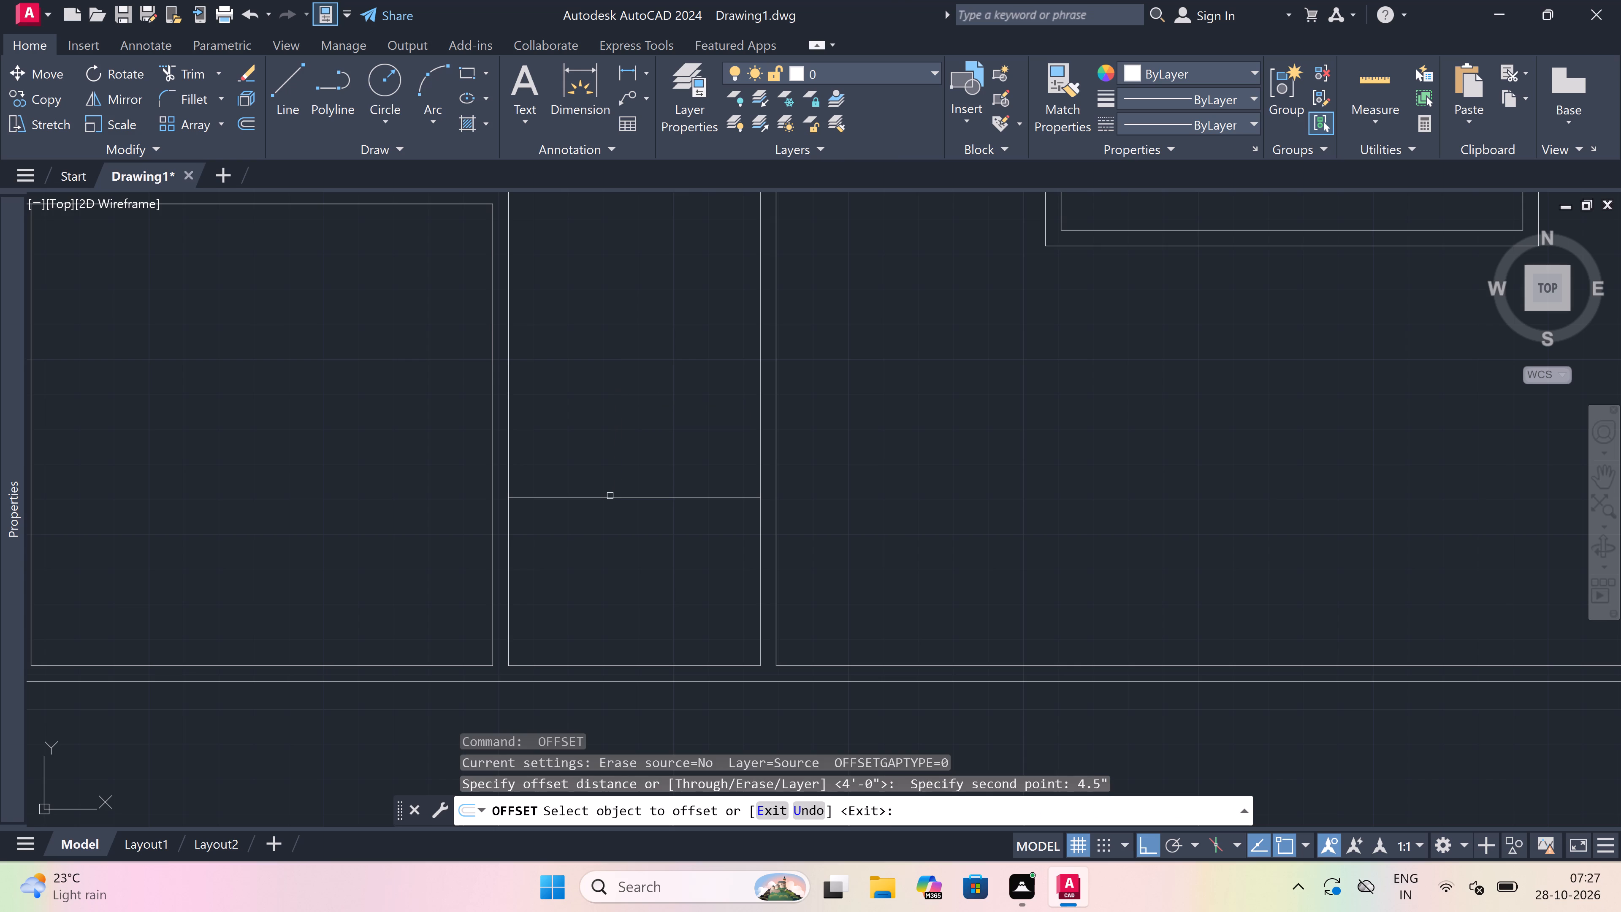
pyautogui.moveTo(610, 496); pyautogui.dragTo(609, 490)
pyautogui.click(604, 469)
pyautogui.press('Escape')
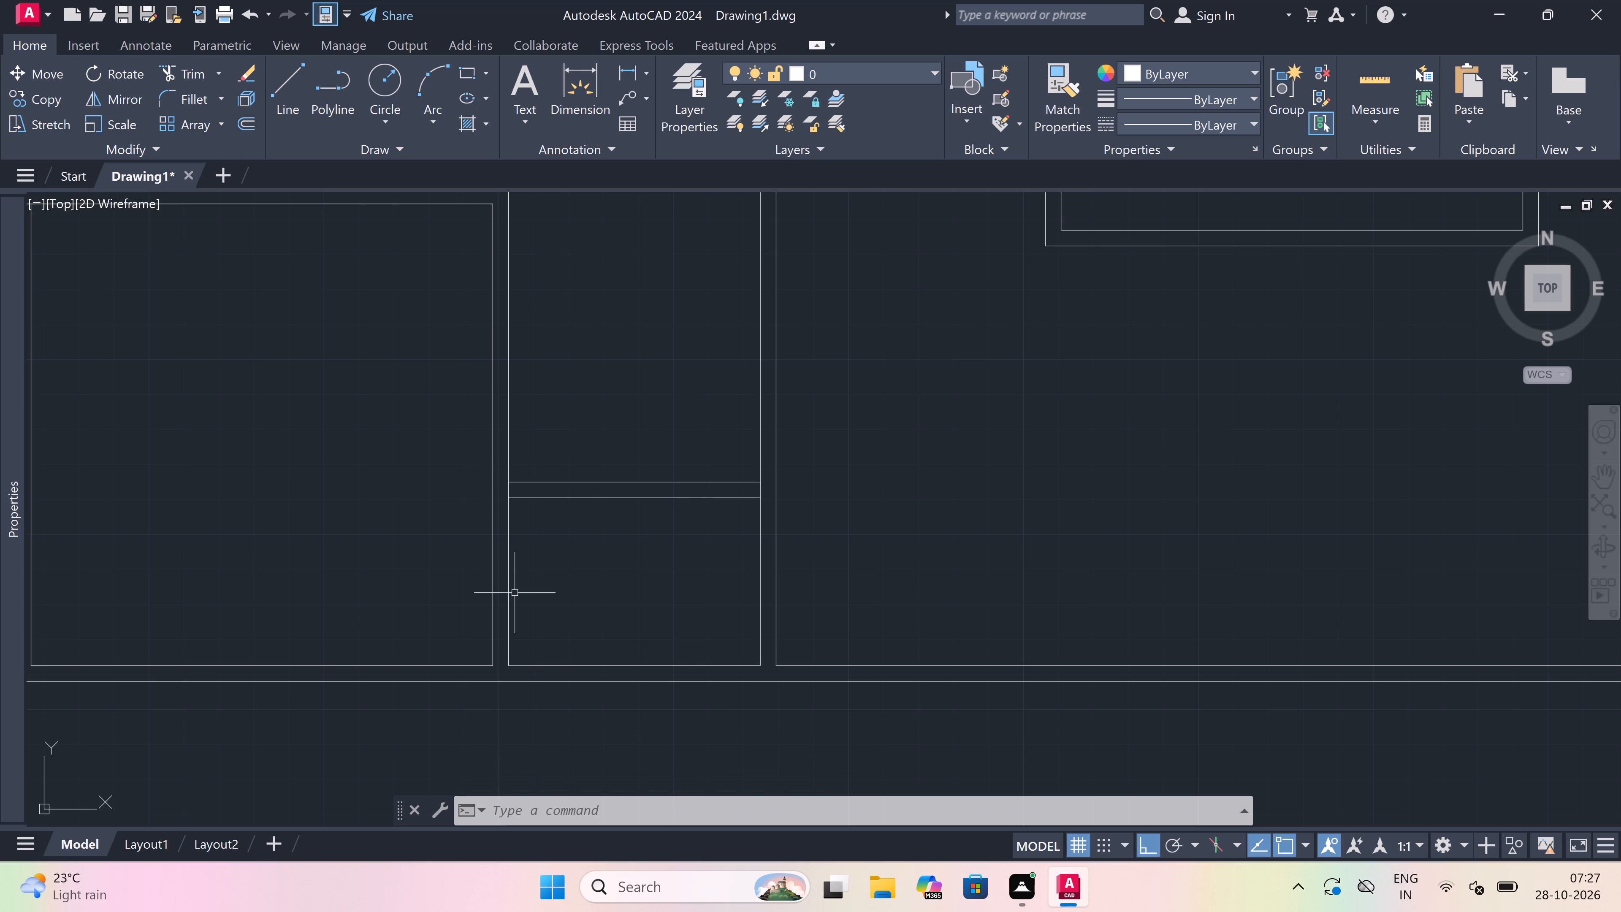
# Extend both lines of the upper-right room's right wall down to the long bottom wall.
pyautogui.scroll(1, 514, 592)
pyautogui.scroll(-5, 514, 592)
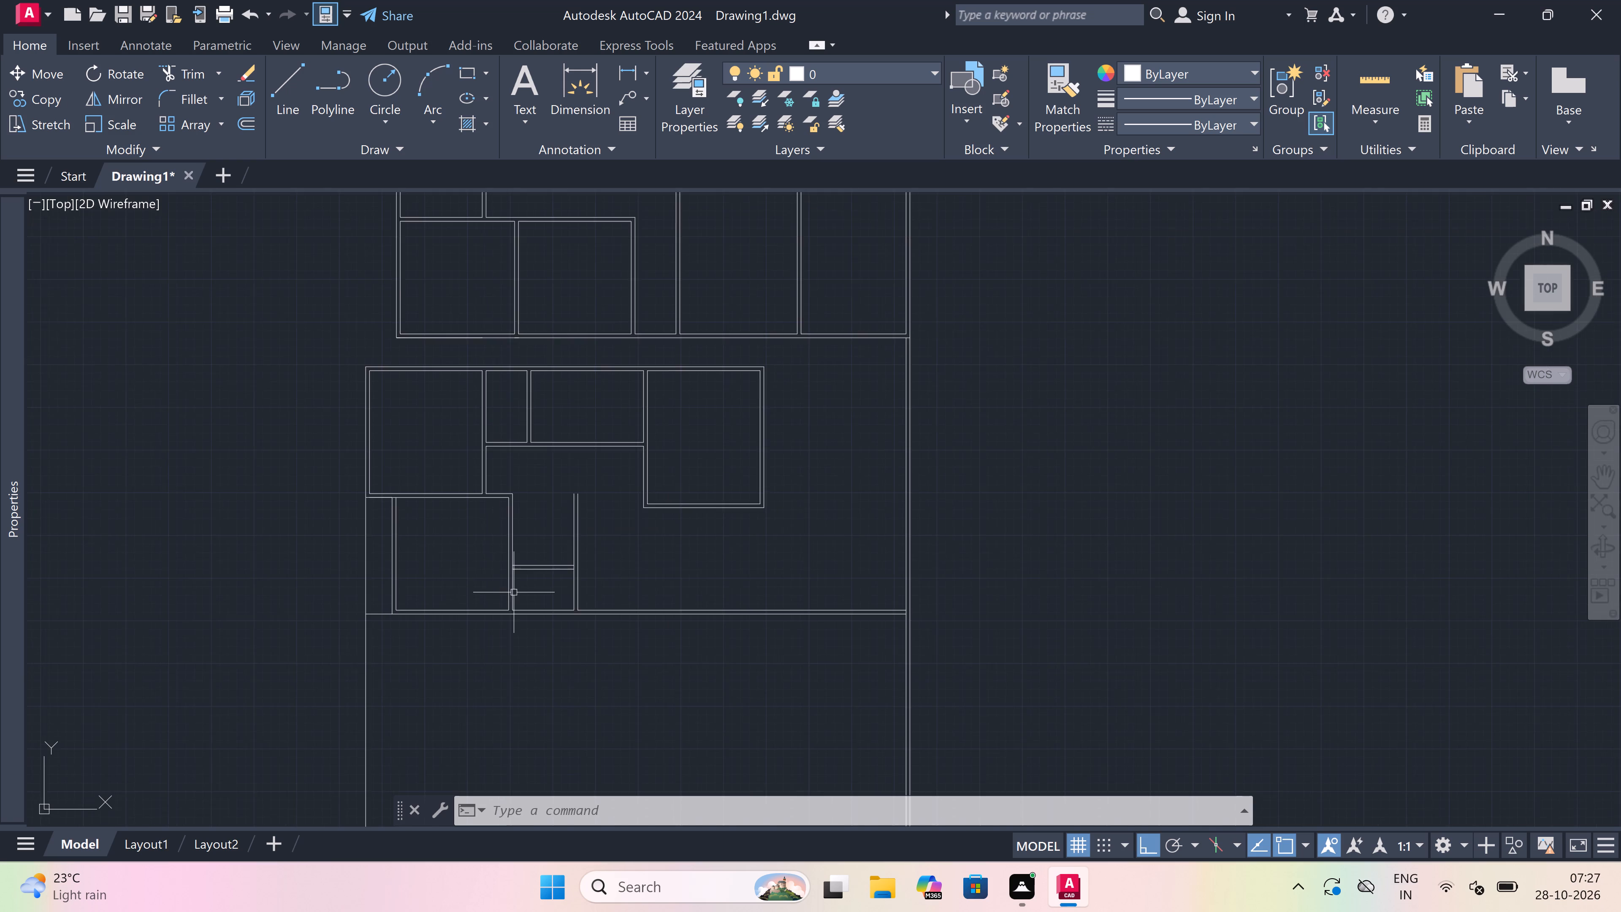
pyautogui.scroll(3, 548, 565)
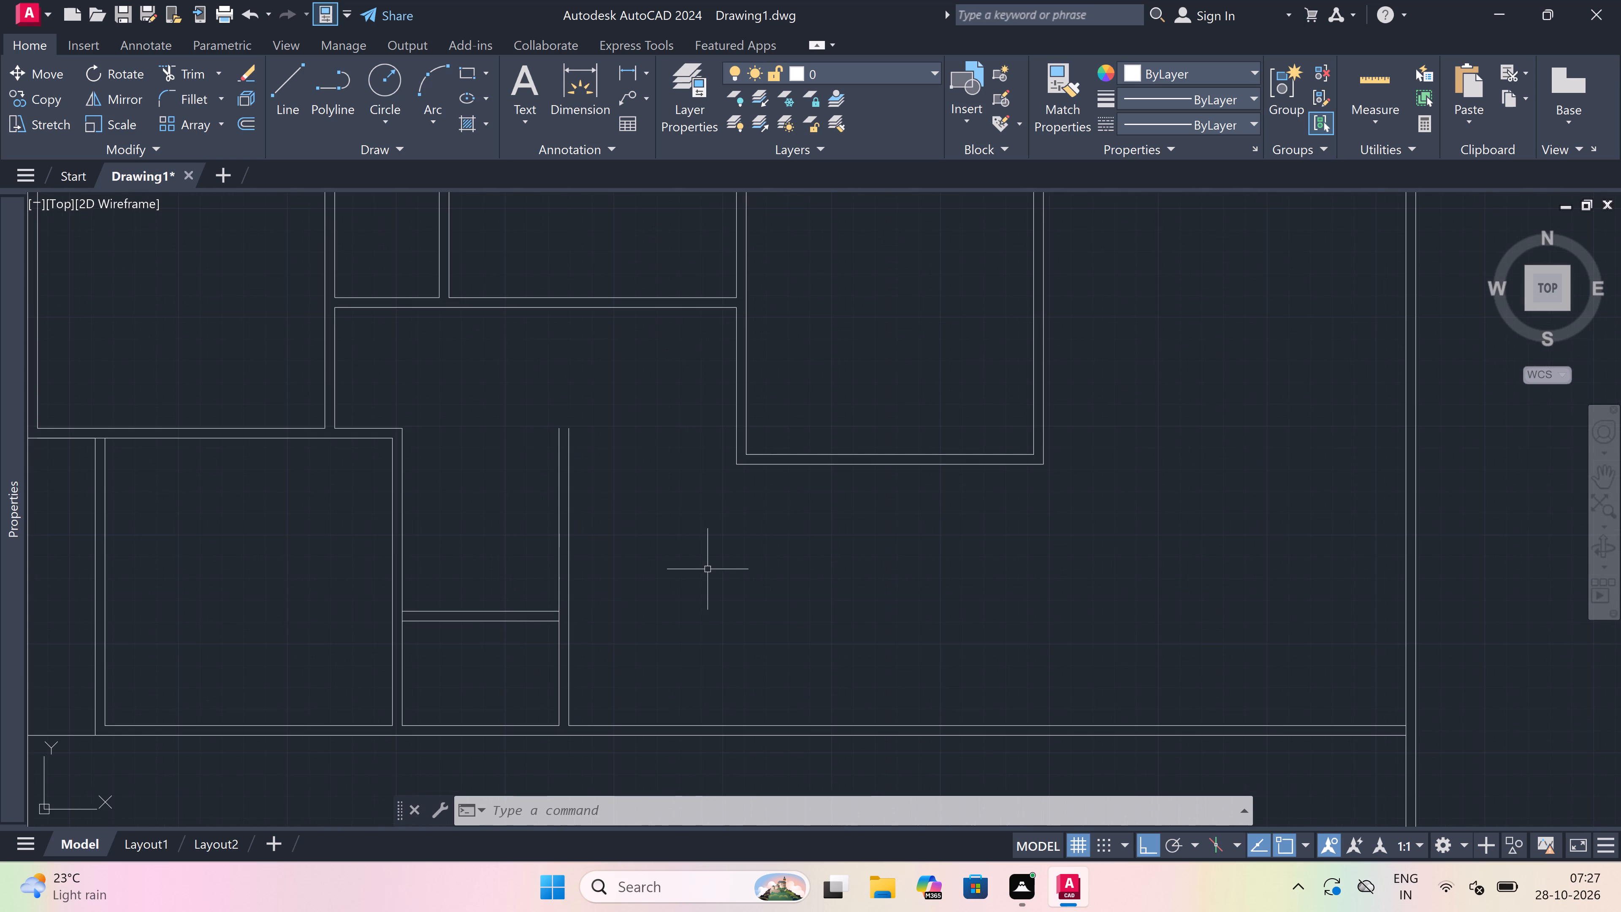
pyautogui.press('e')
pyautogui.press('x')
pyautogui.press('space')
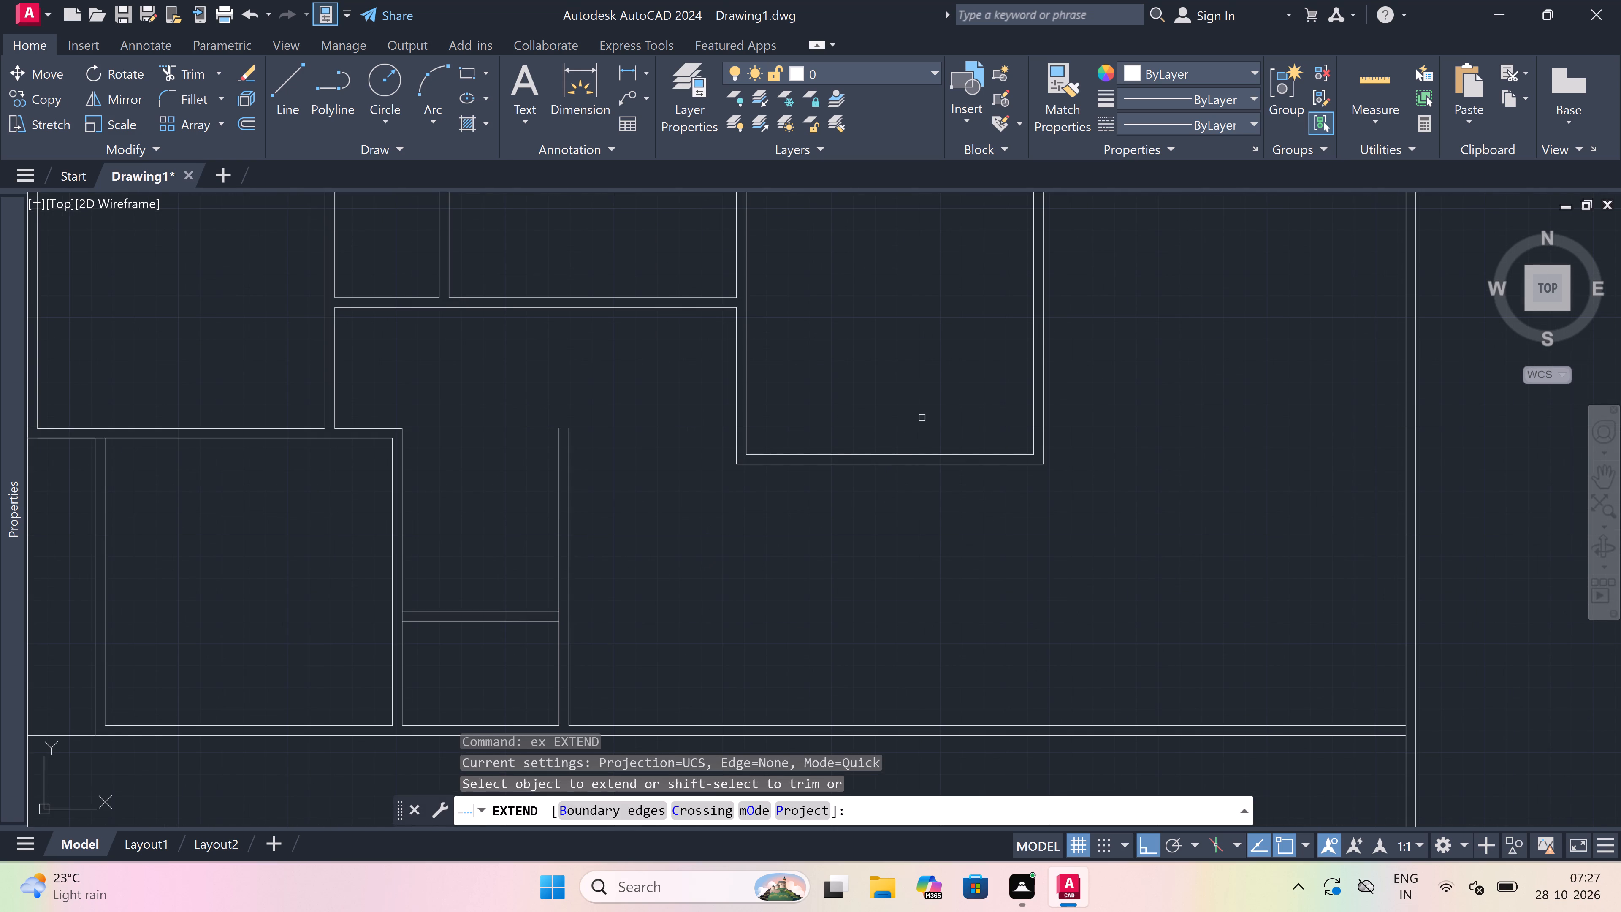
pyautogui.click(954, 395)
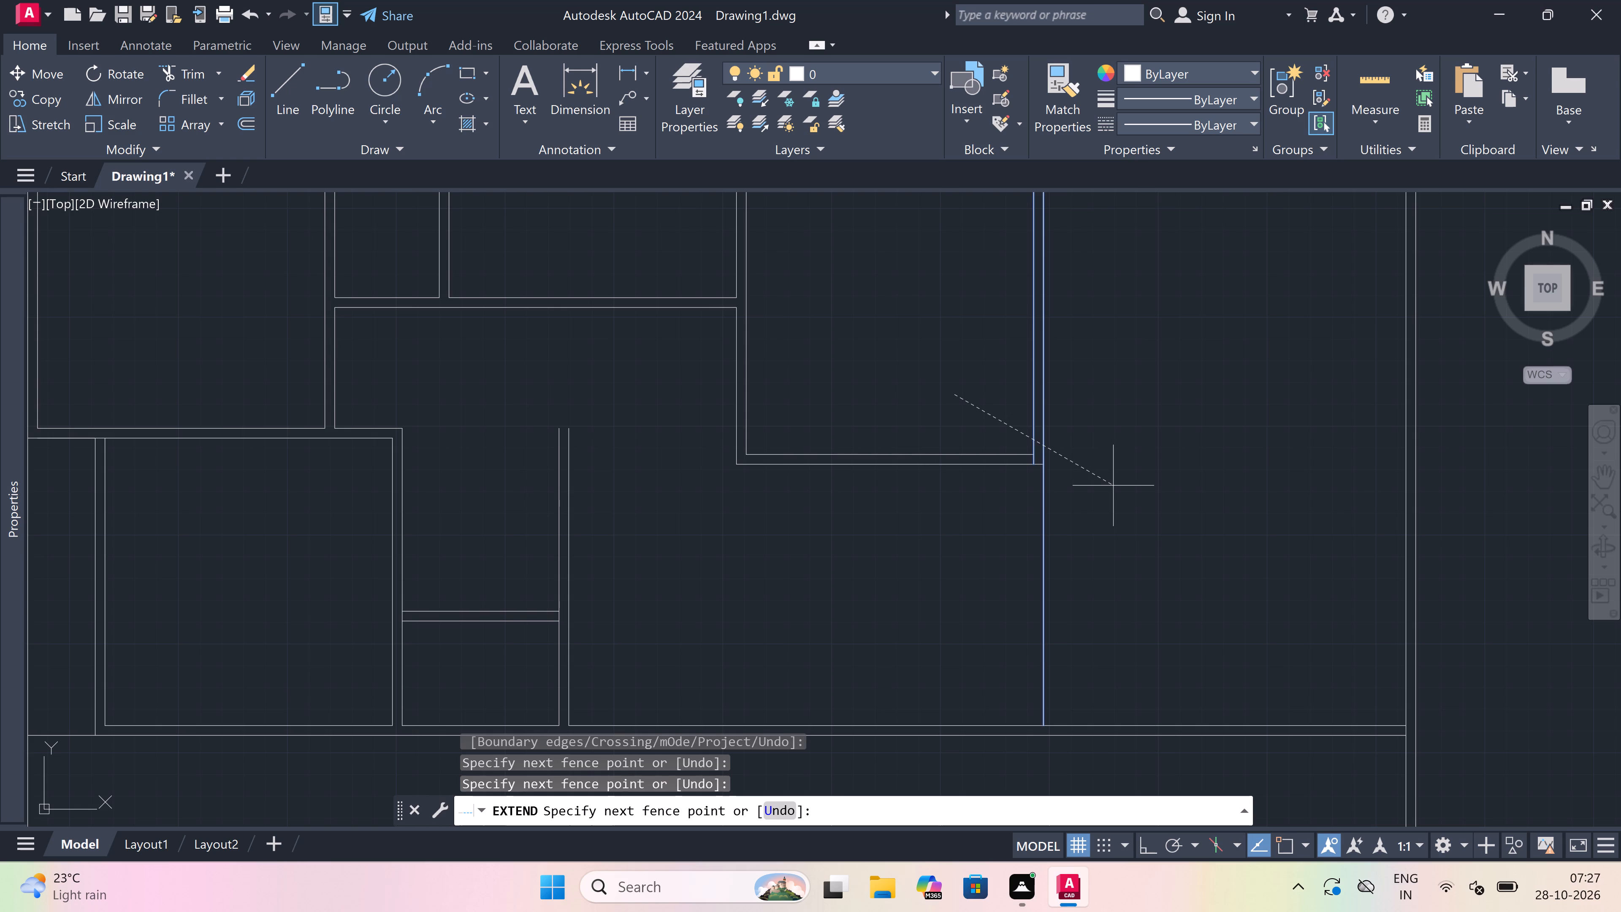
pyautogui.click(1113, 486)
pyautogui.moveTo(1123, 422); pyautogui.dragTo(1118, 421)
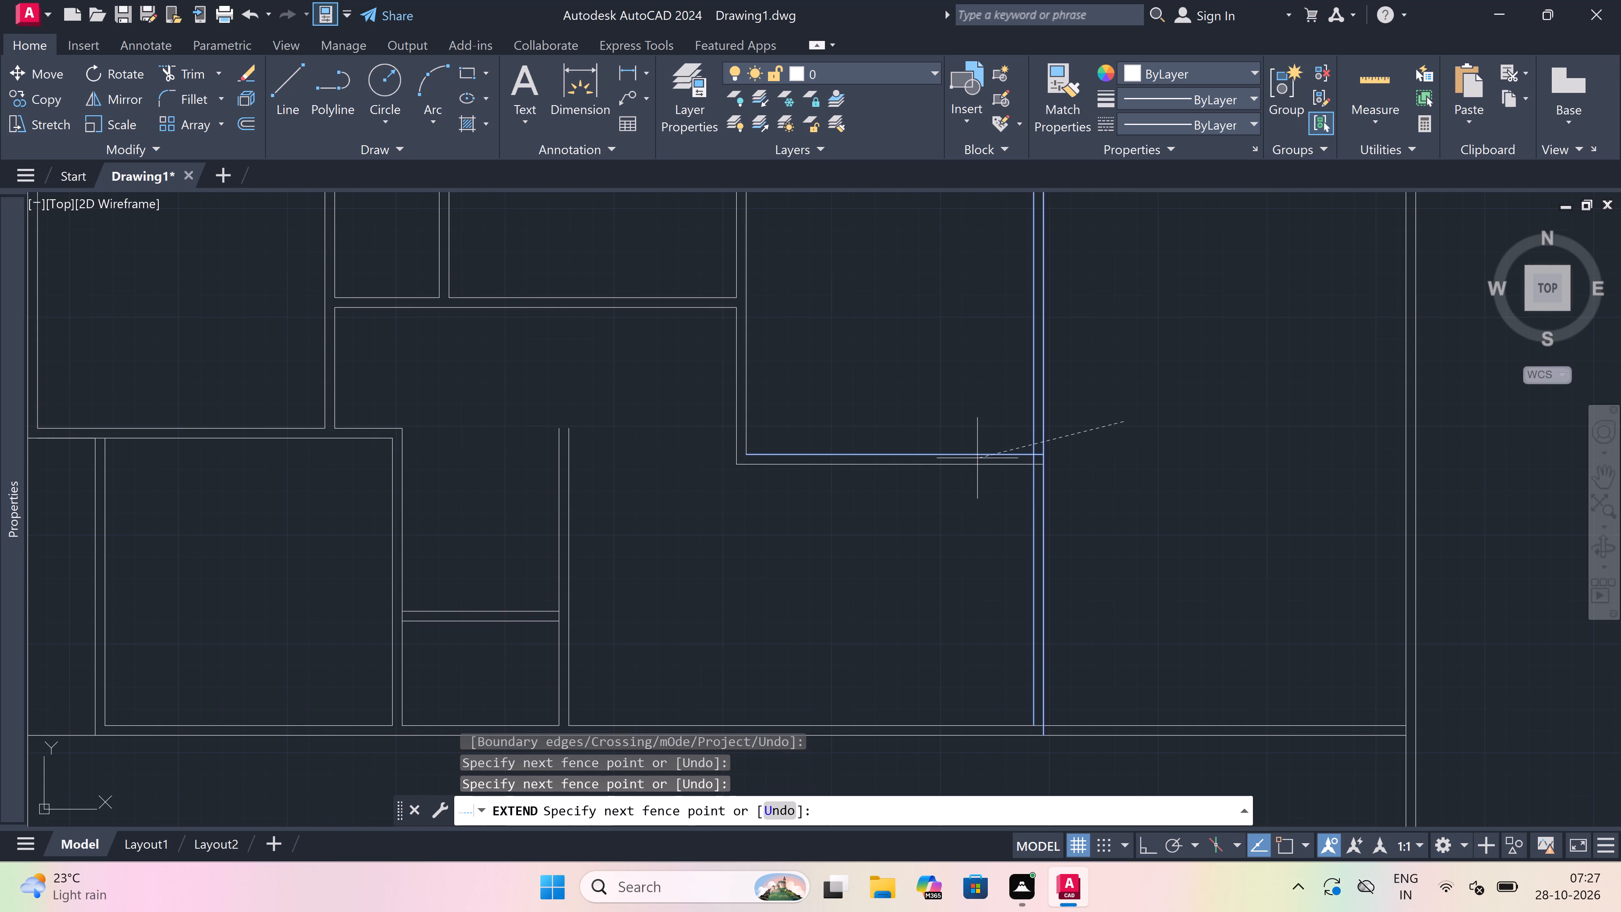
pyautogui.click(976, 415)
pyautogui.press('Escape')
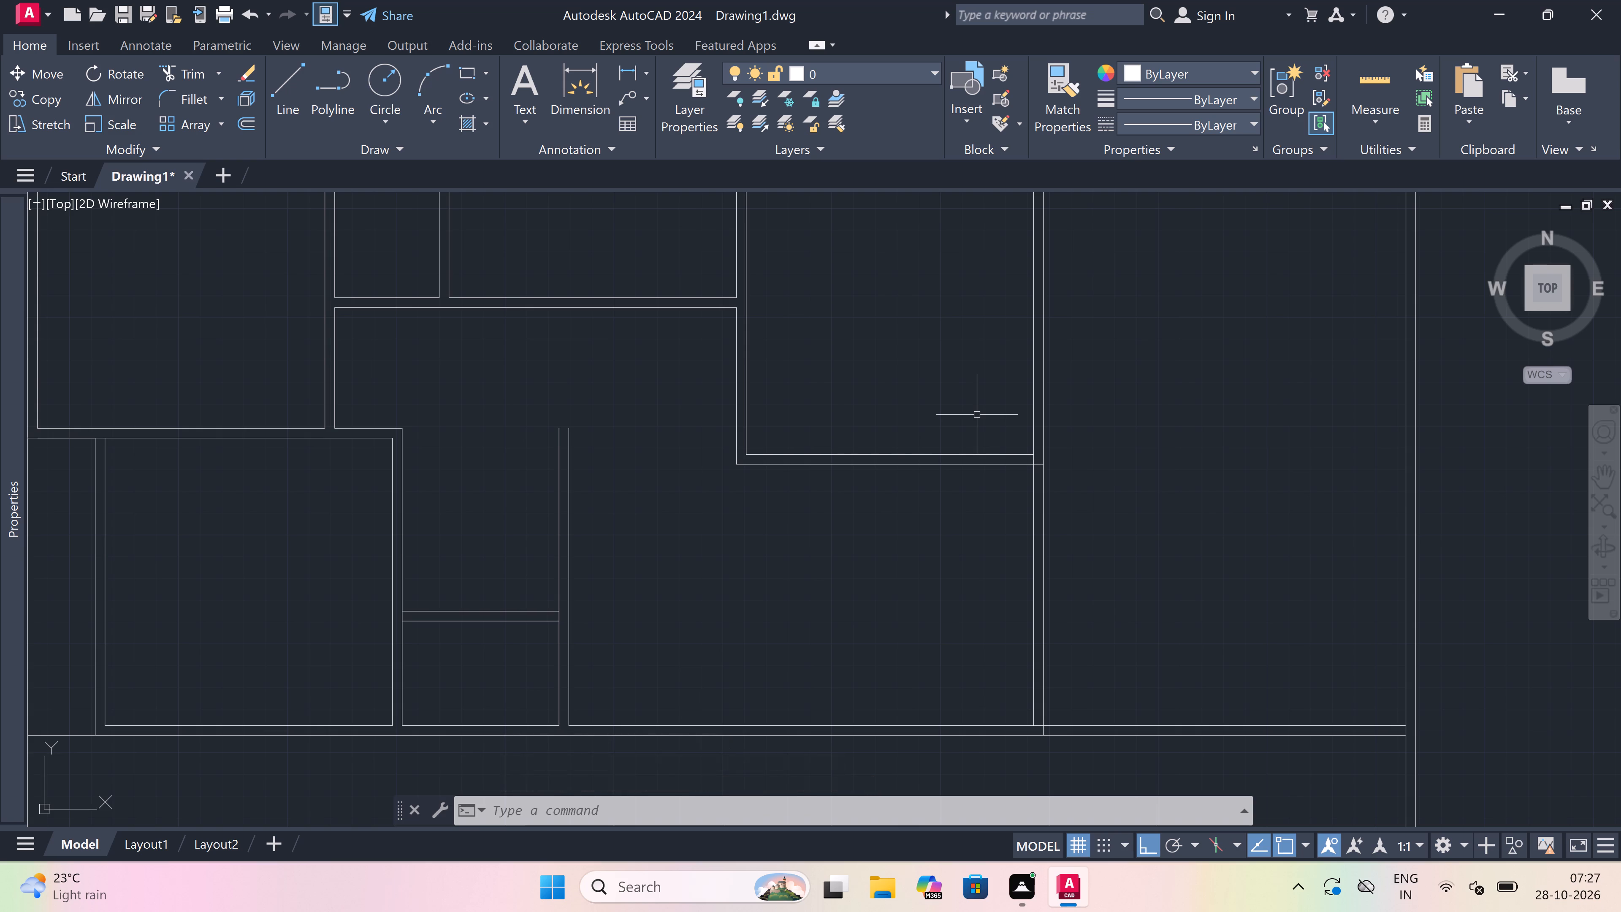
pyautogui.press('Escape')
# Trim the wall lines crossing the junction of the upper-right room's bottom wall and its extended right wall.
pyautogui.write('tr')
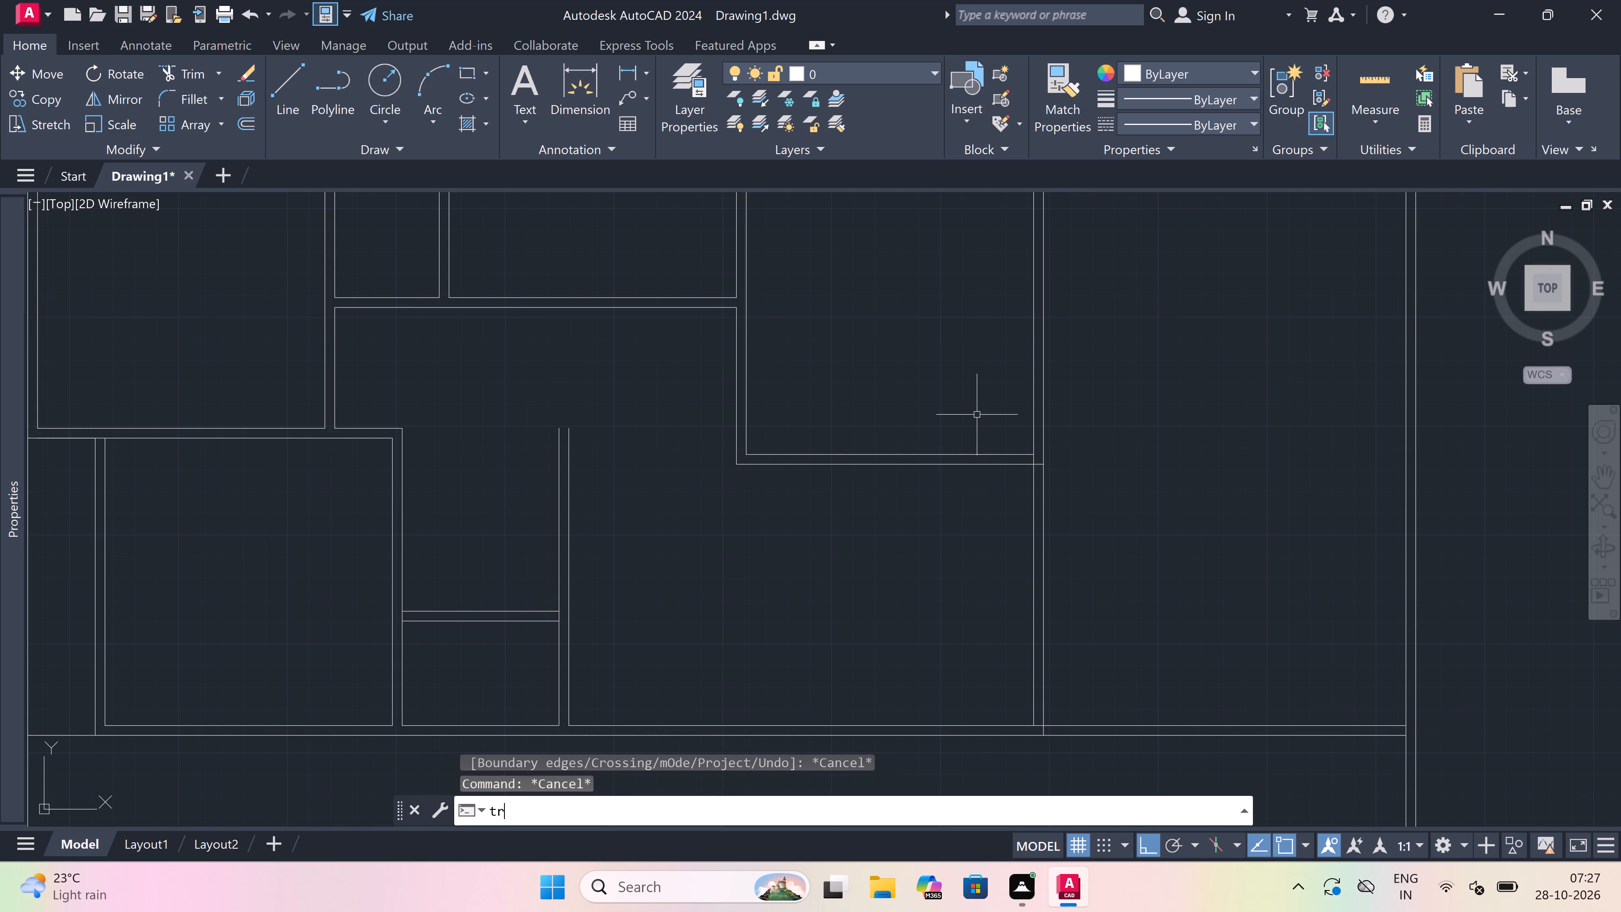
pyautogui.press('space')
pyautogui.scroll(3, 1036, 454)
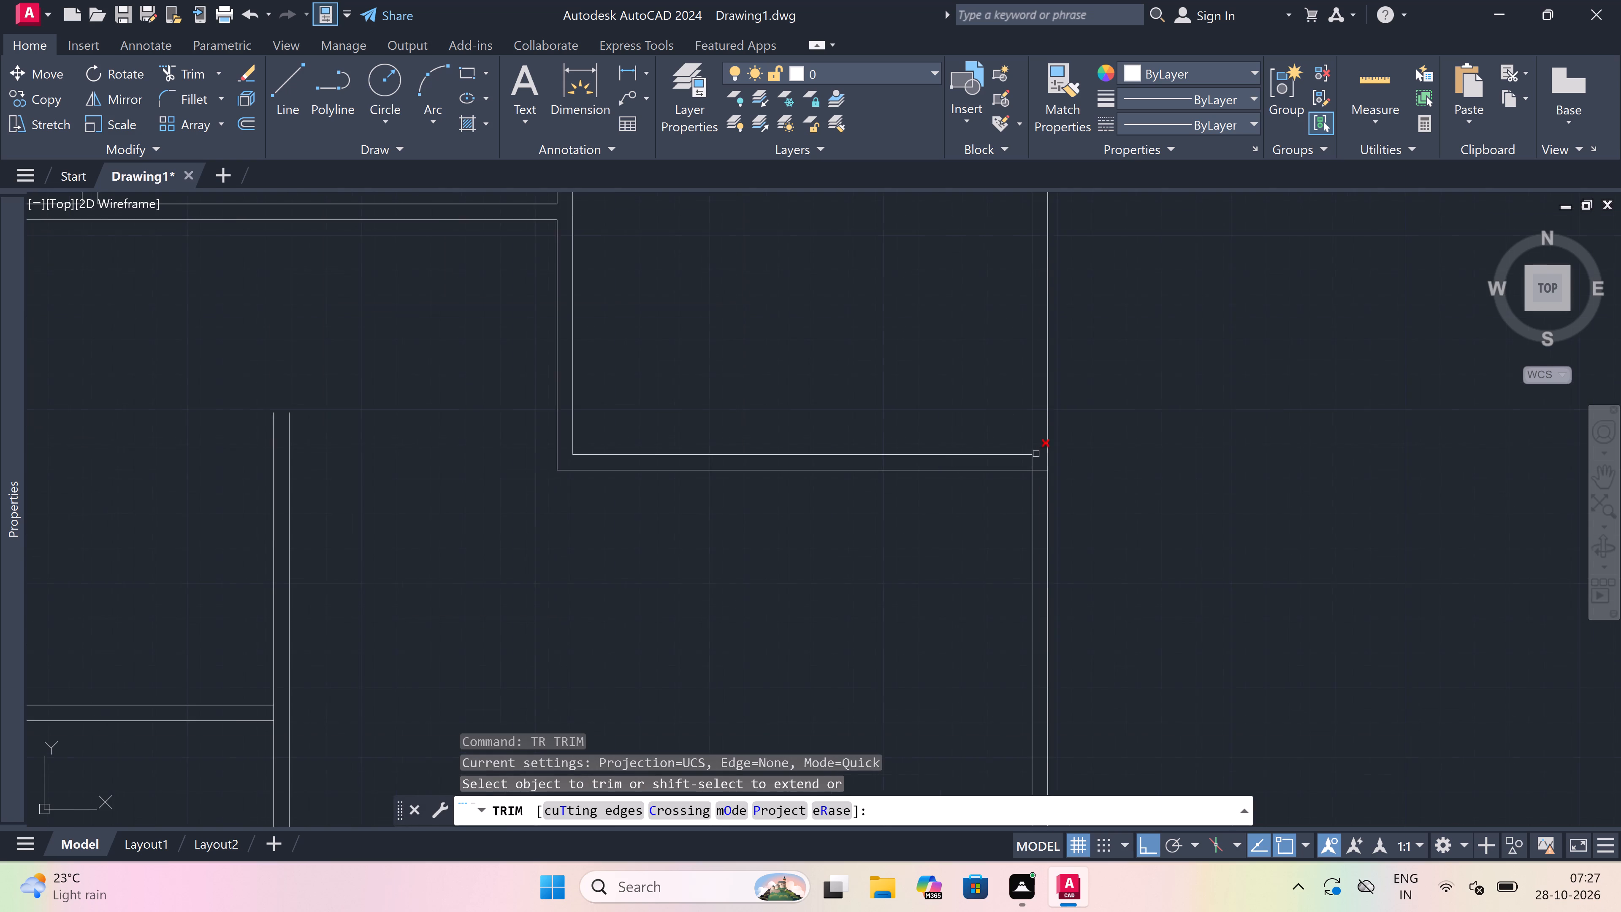
pyautogui.click(1038, 467)
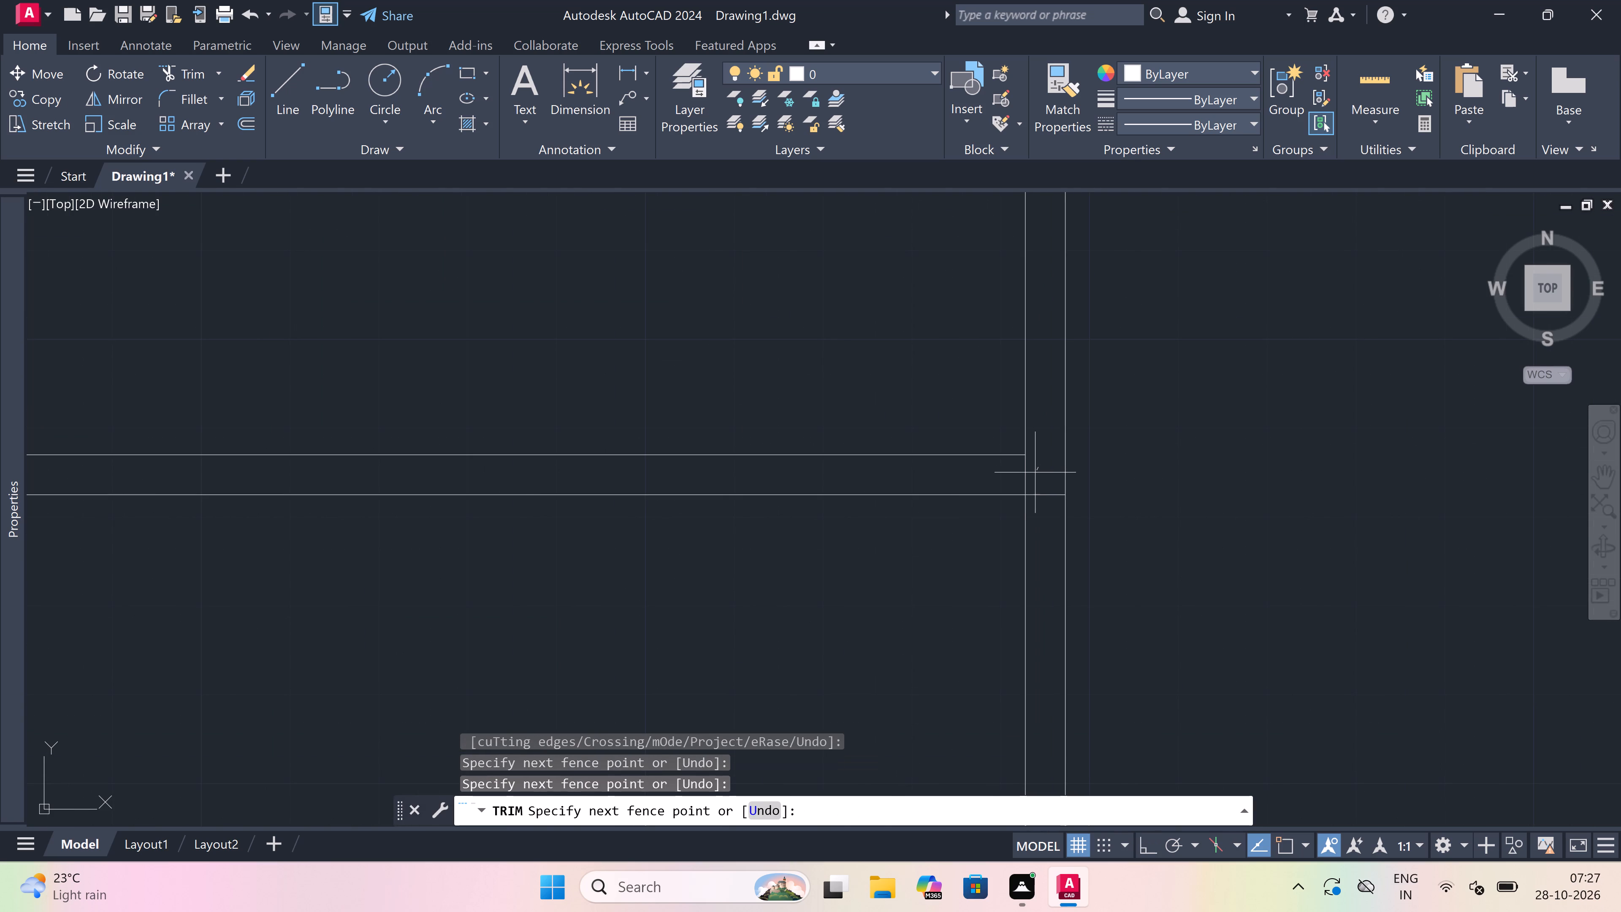
pyautogui.click(1019, 472)
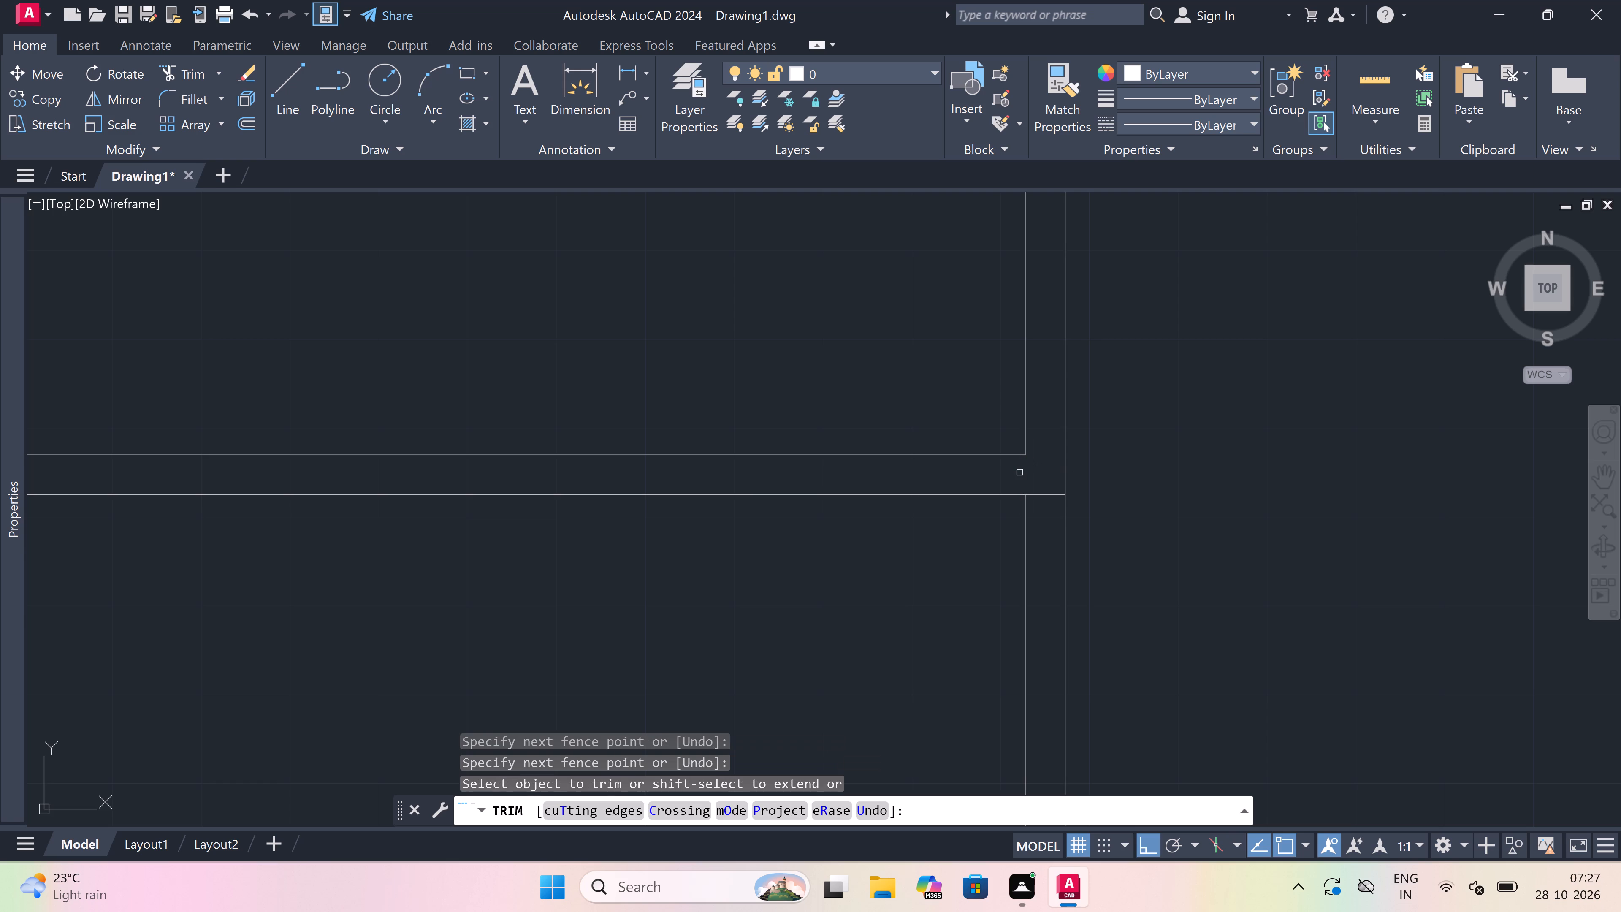
pyautogui.click(1038, 488)
pyautogui.click(1047, 535)
pyautogui.scroll(-5, 1044, 530)
pyautogui.scroll(2, 954, 584)
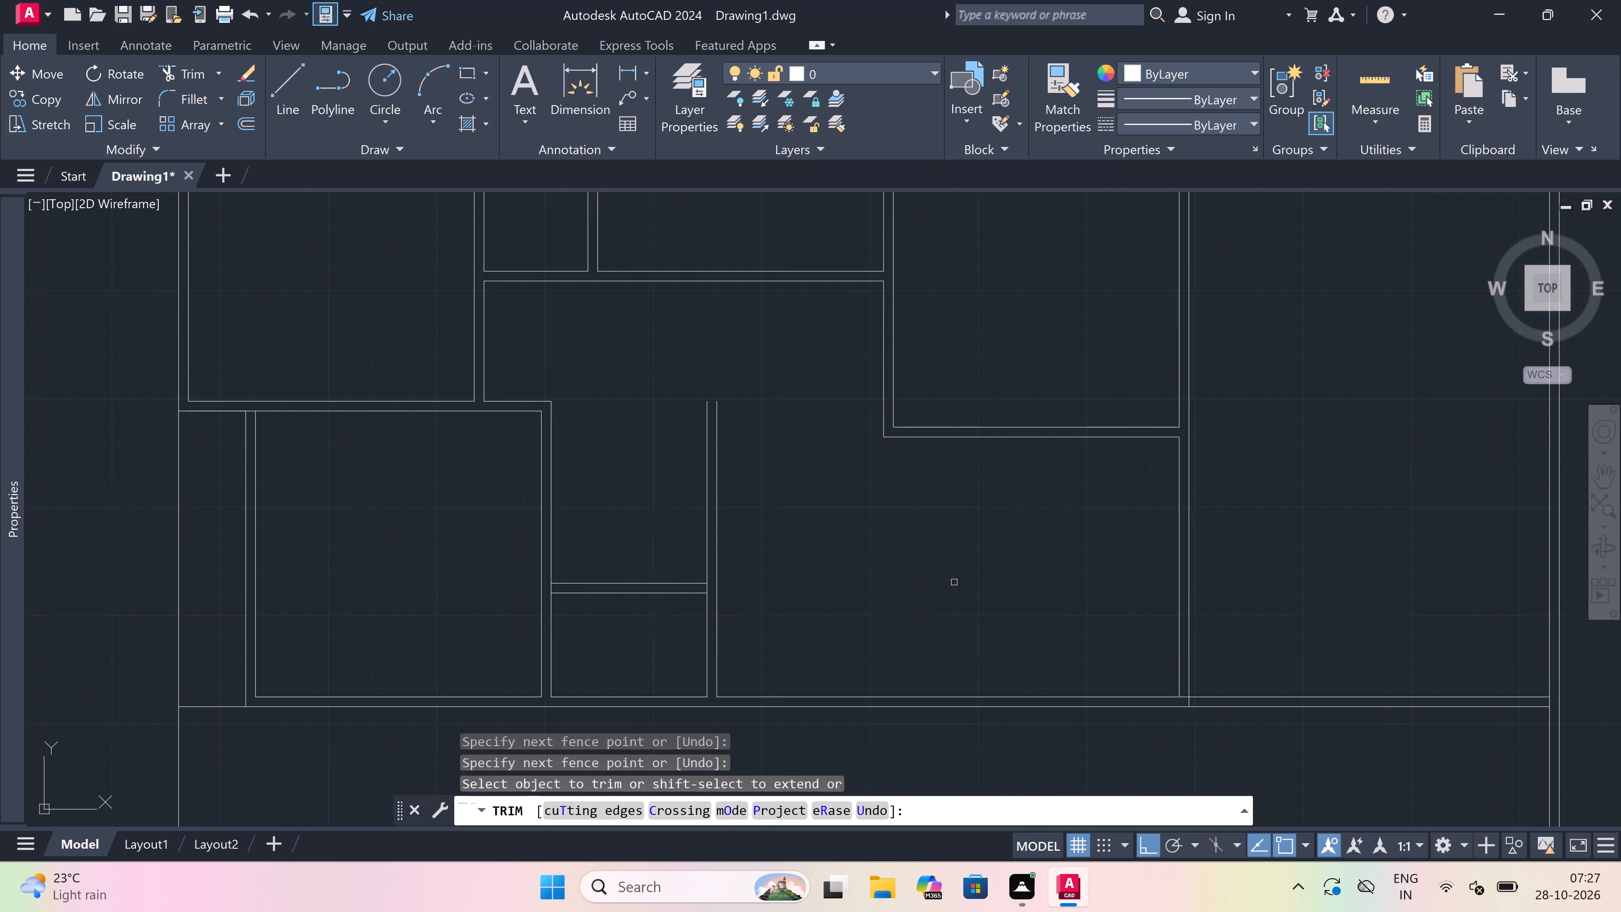
pyautogui.press('Escape')
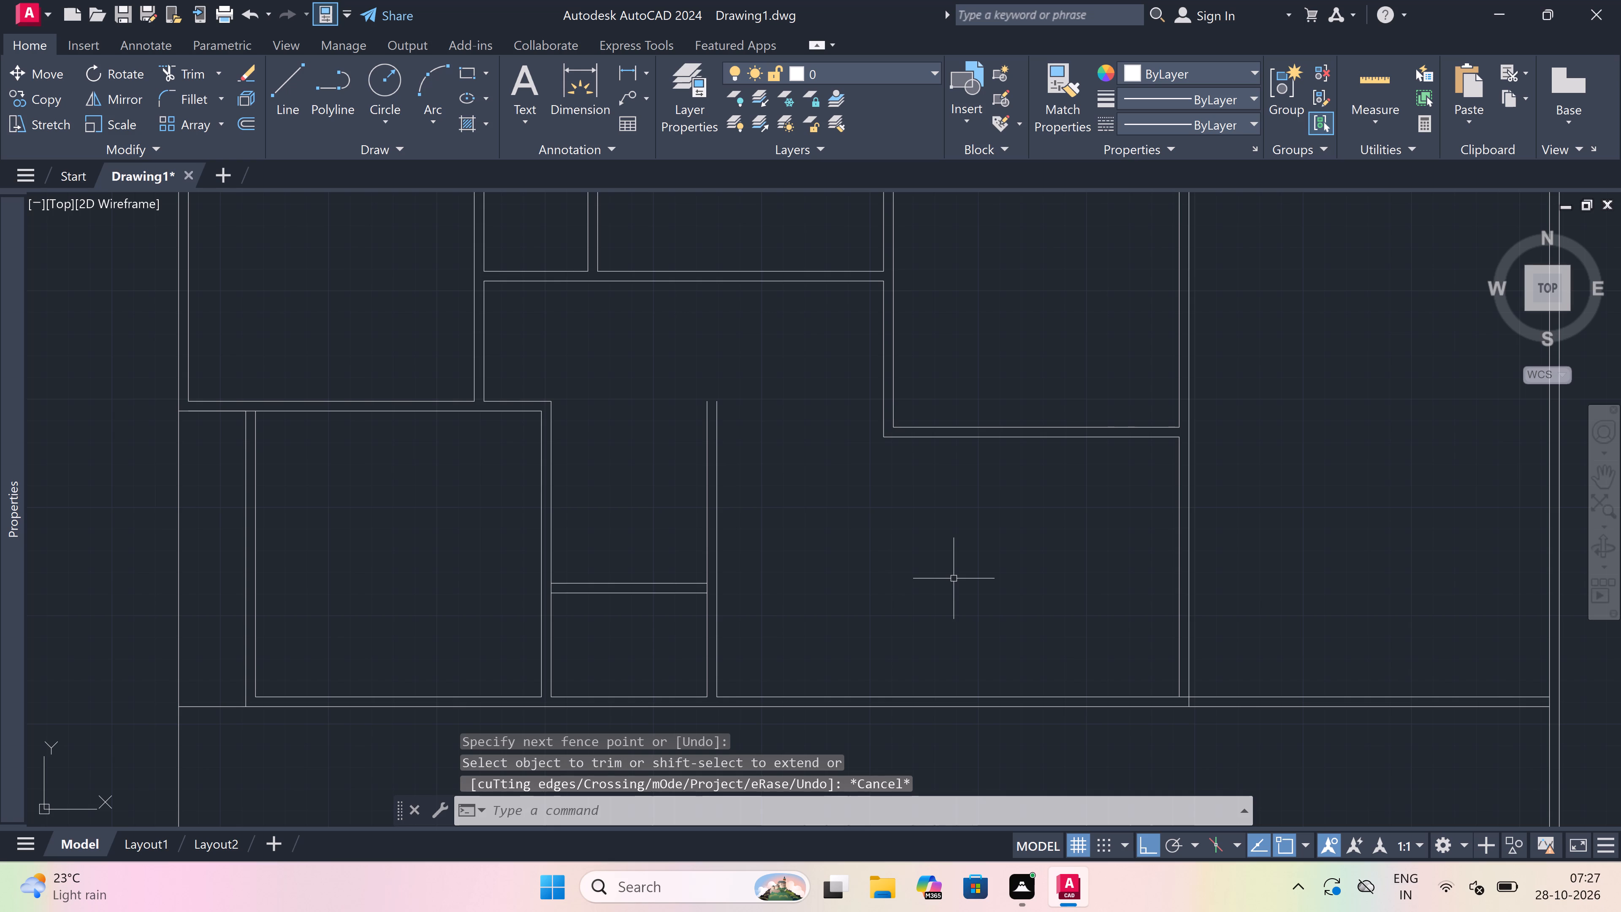
# Extend both lines of the upper-right room's left wall down to the long bottom wall.
pyautogui.write('ex')
pyautogui.press('space')
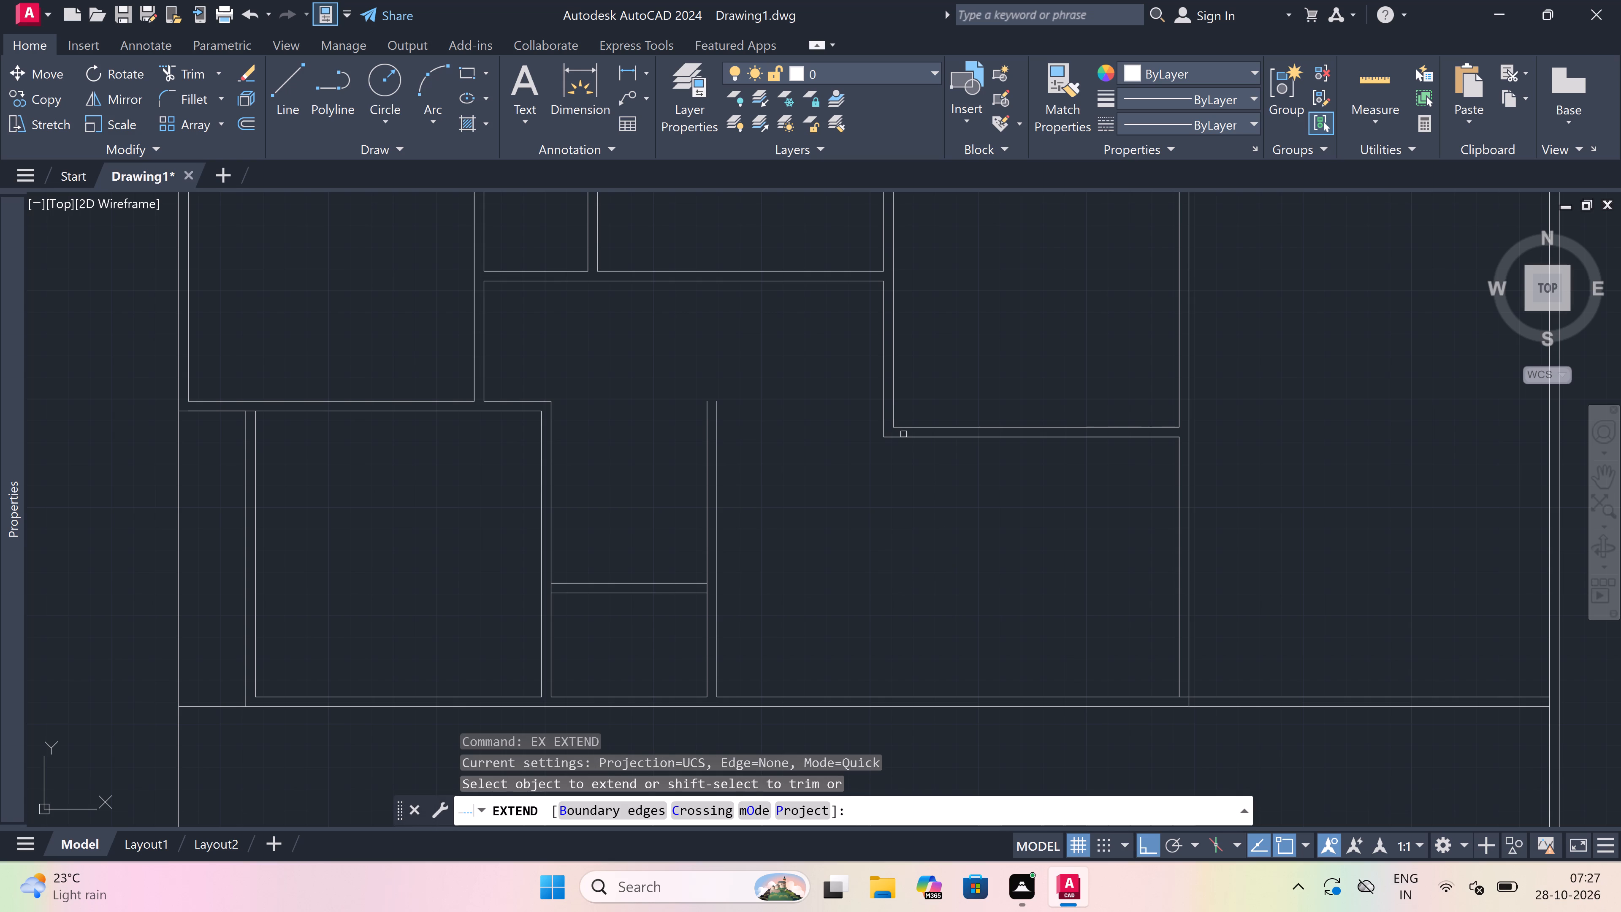
pyautogui.click(895, 408)
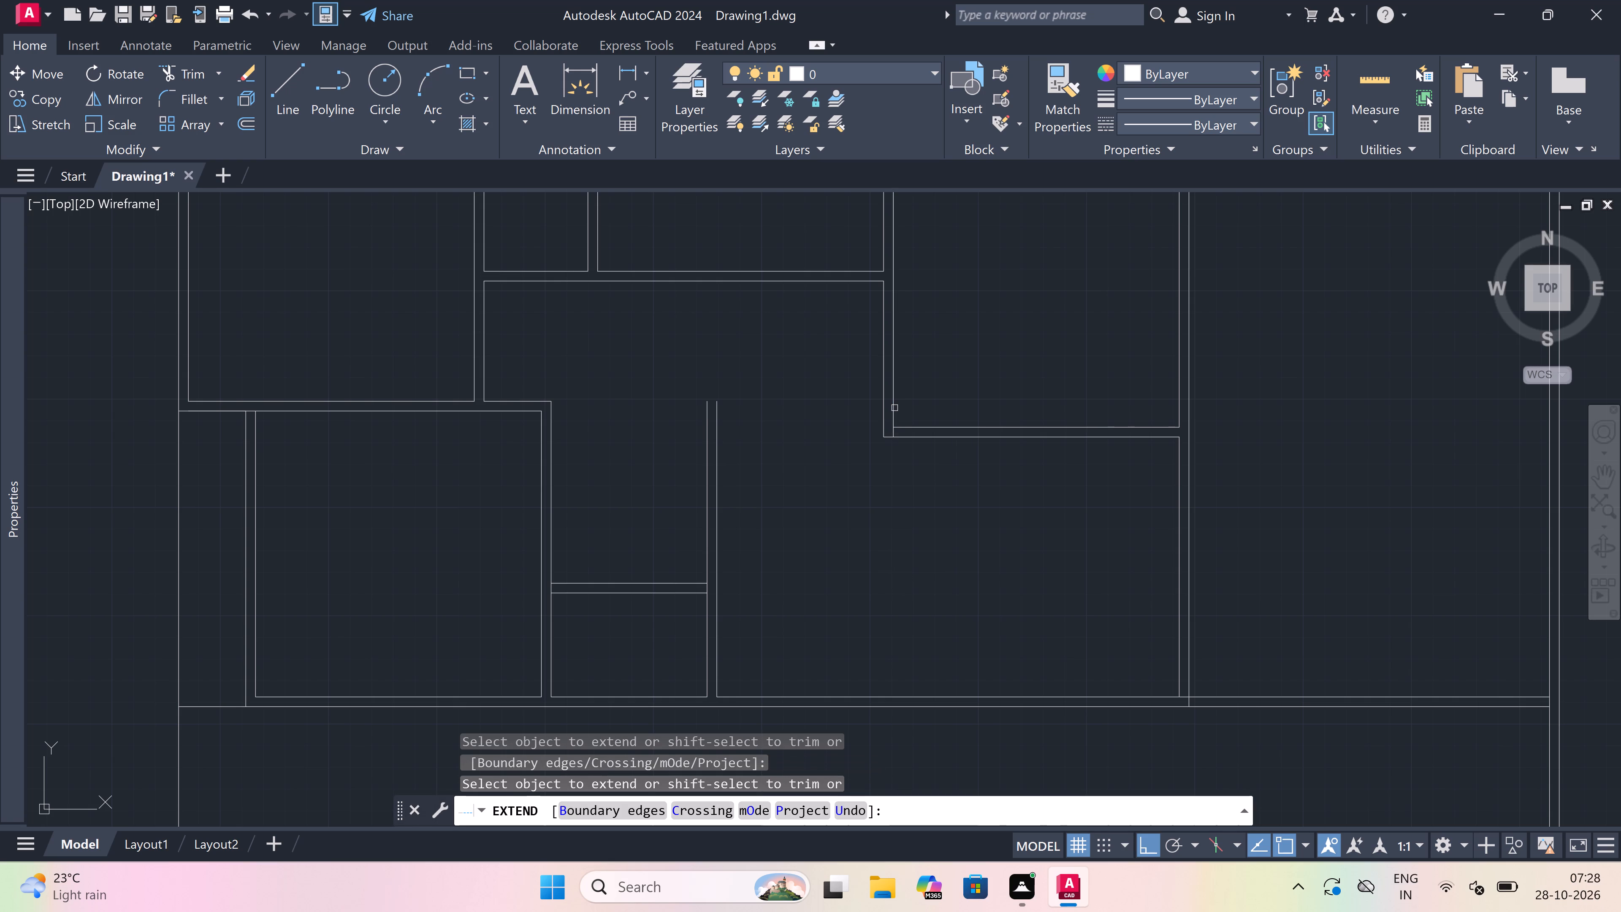
pyautogui.click(895, 408)
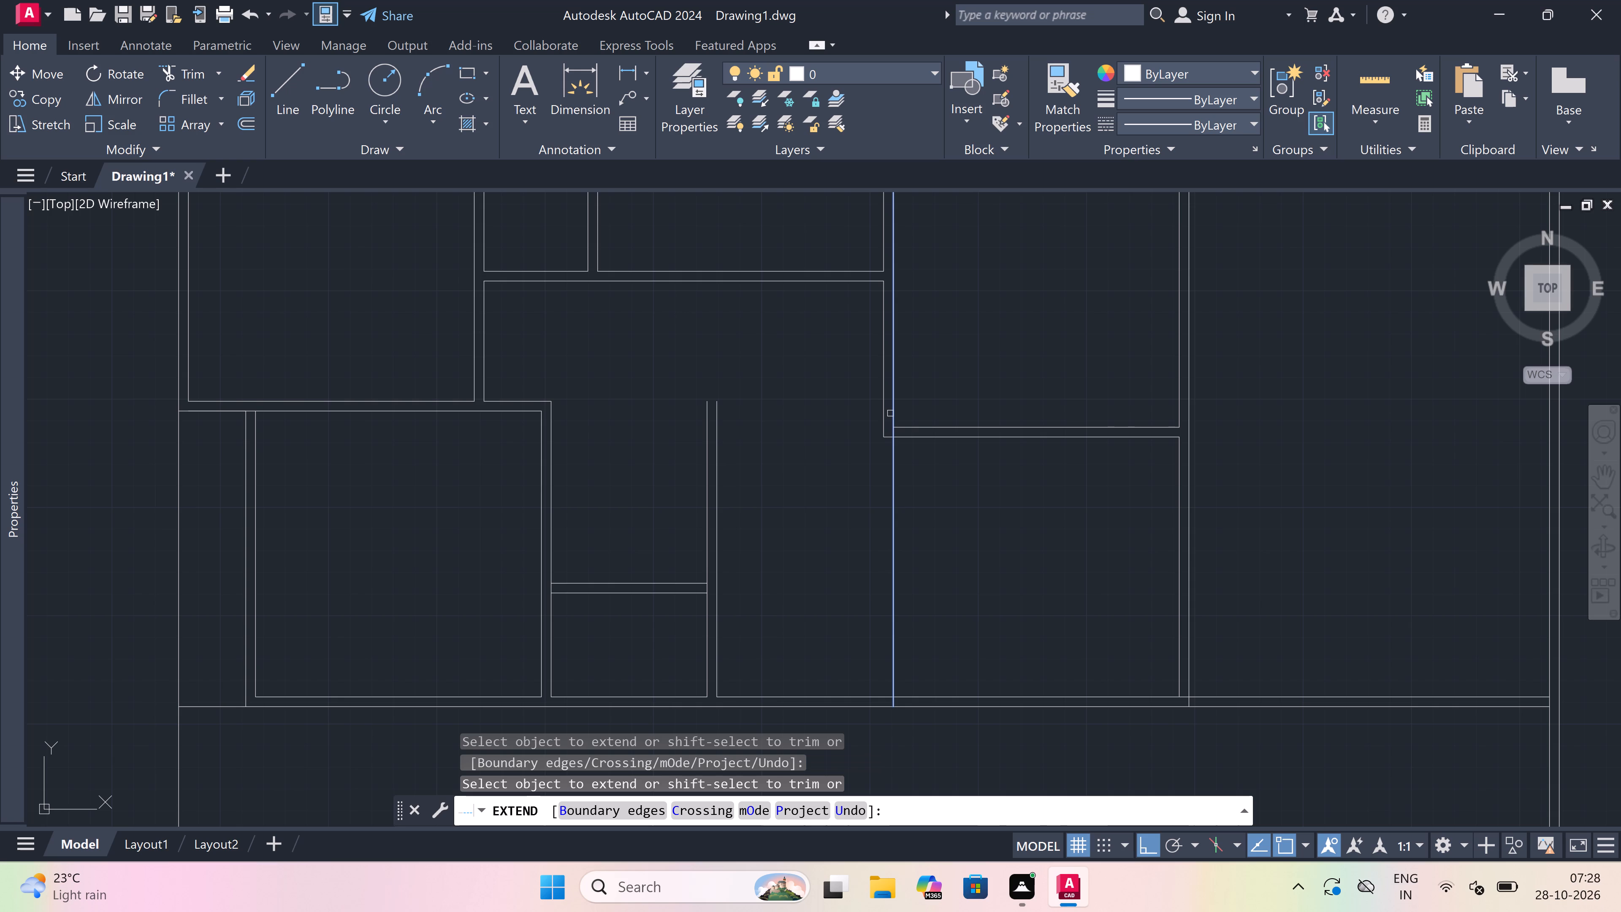
pyautogui.click(886, 422)
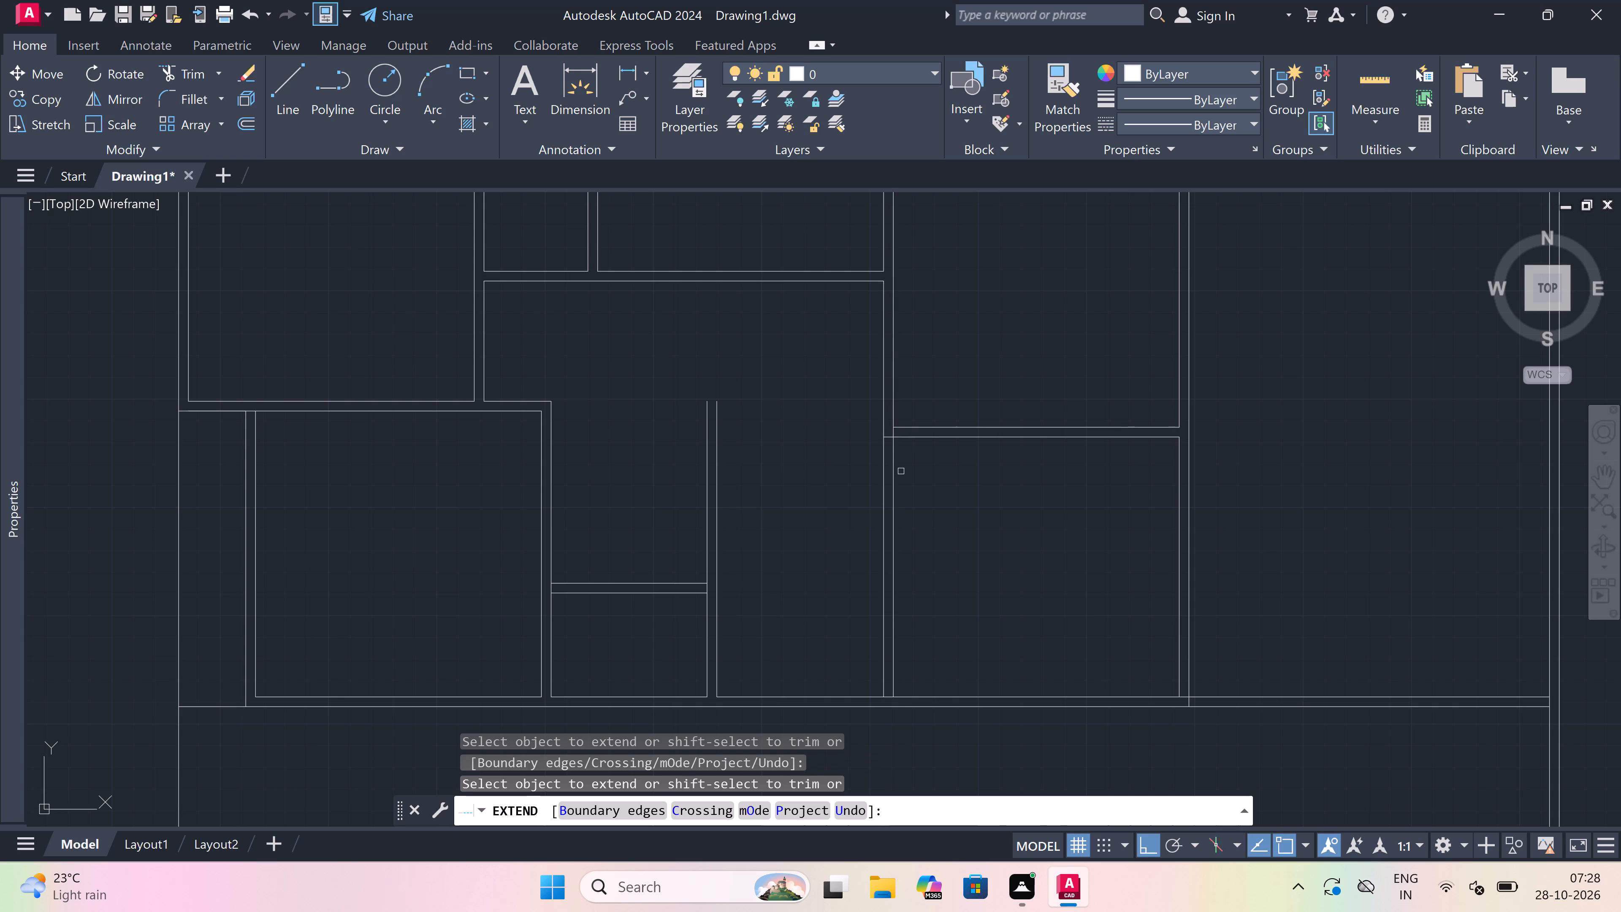
pyautogui.press('Escape')
# Trim the wall lines crossing the junction of the upper-right room's bottom wall and its extended left wall.
pyautogui.write('tr')
pyautogui.press('space')
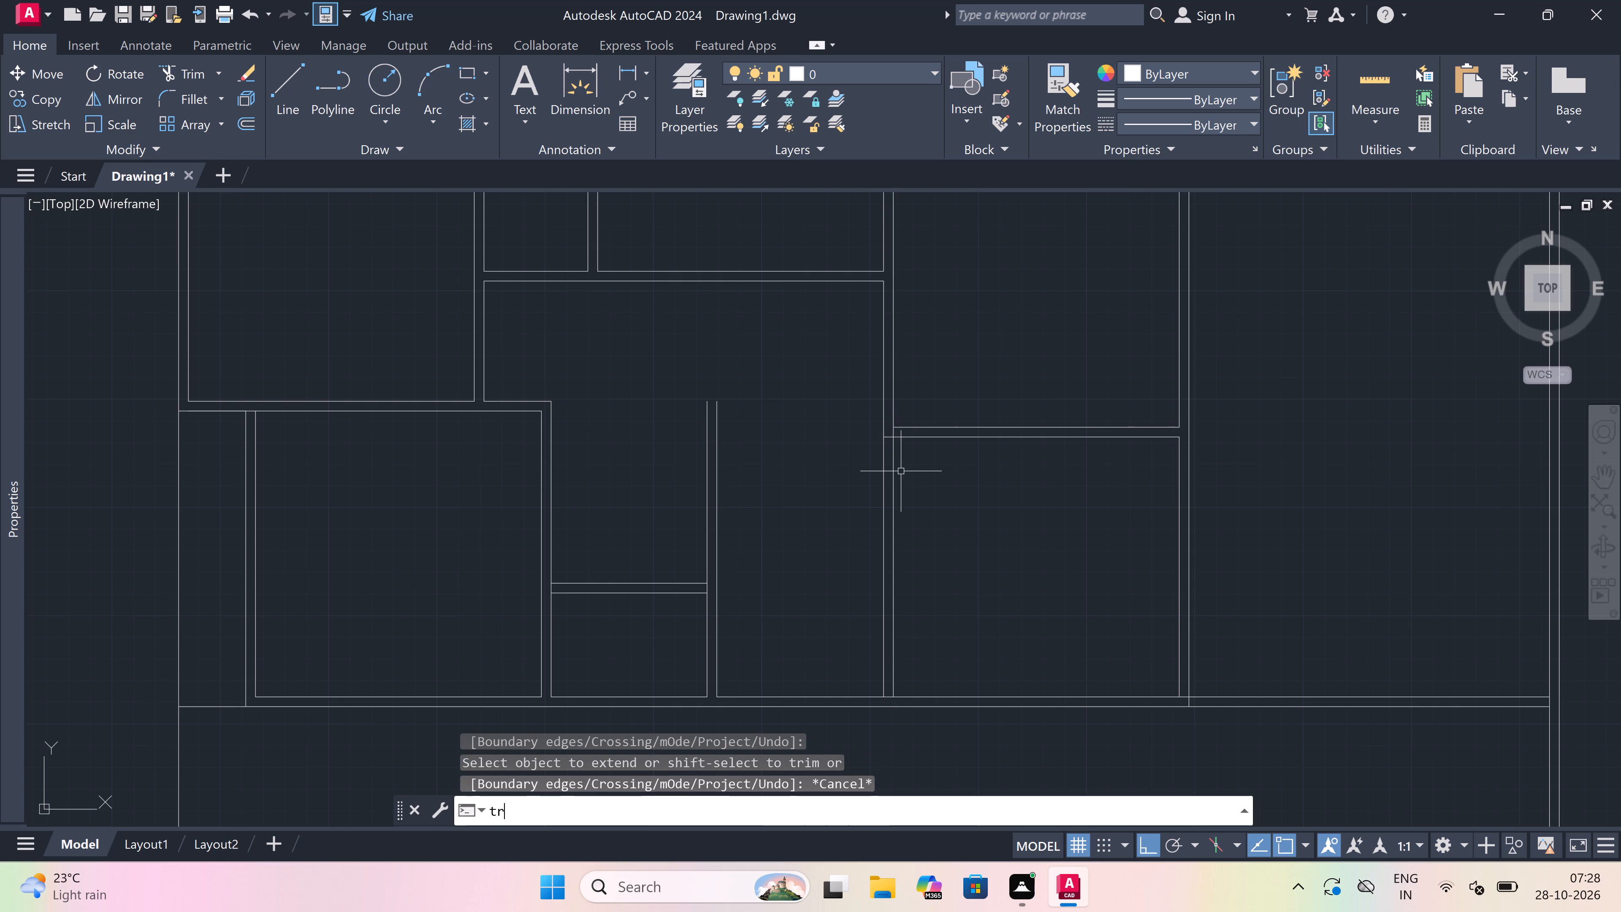
pyautogui.scroll(2, 887, 423)
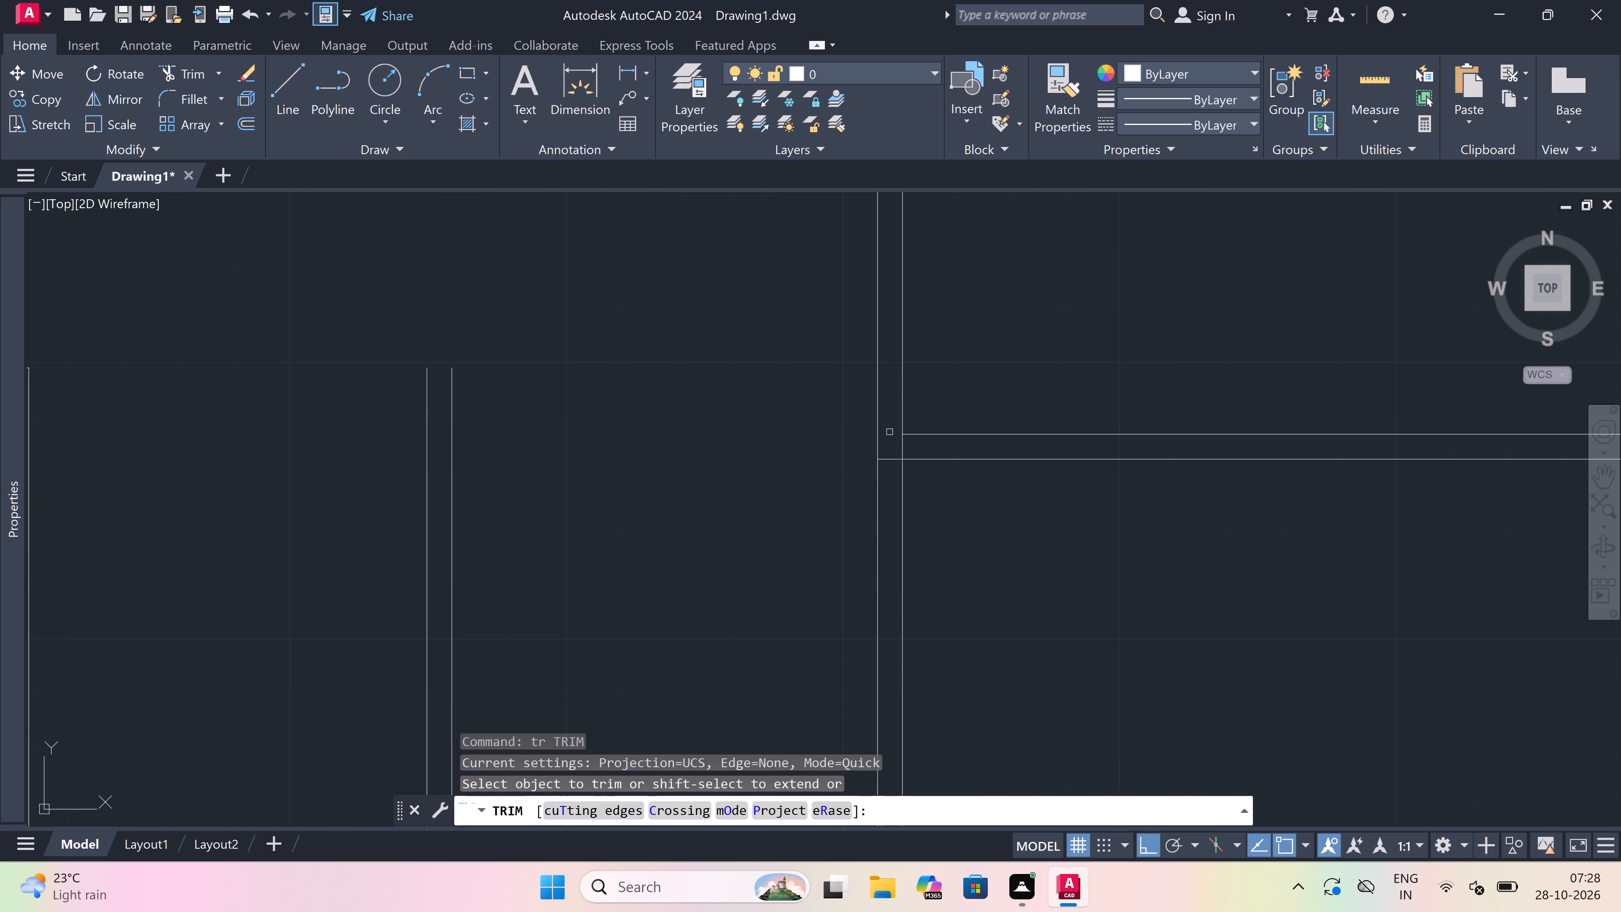
pyautogui.scroll(3, 900, 462)
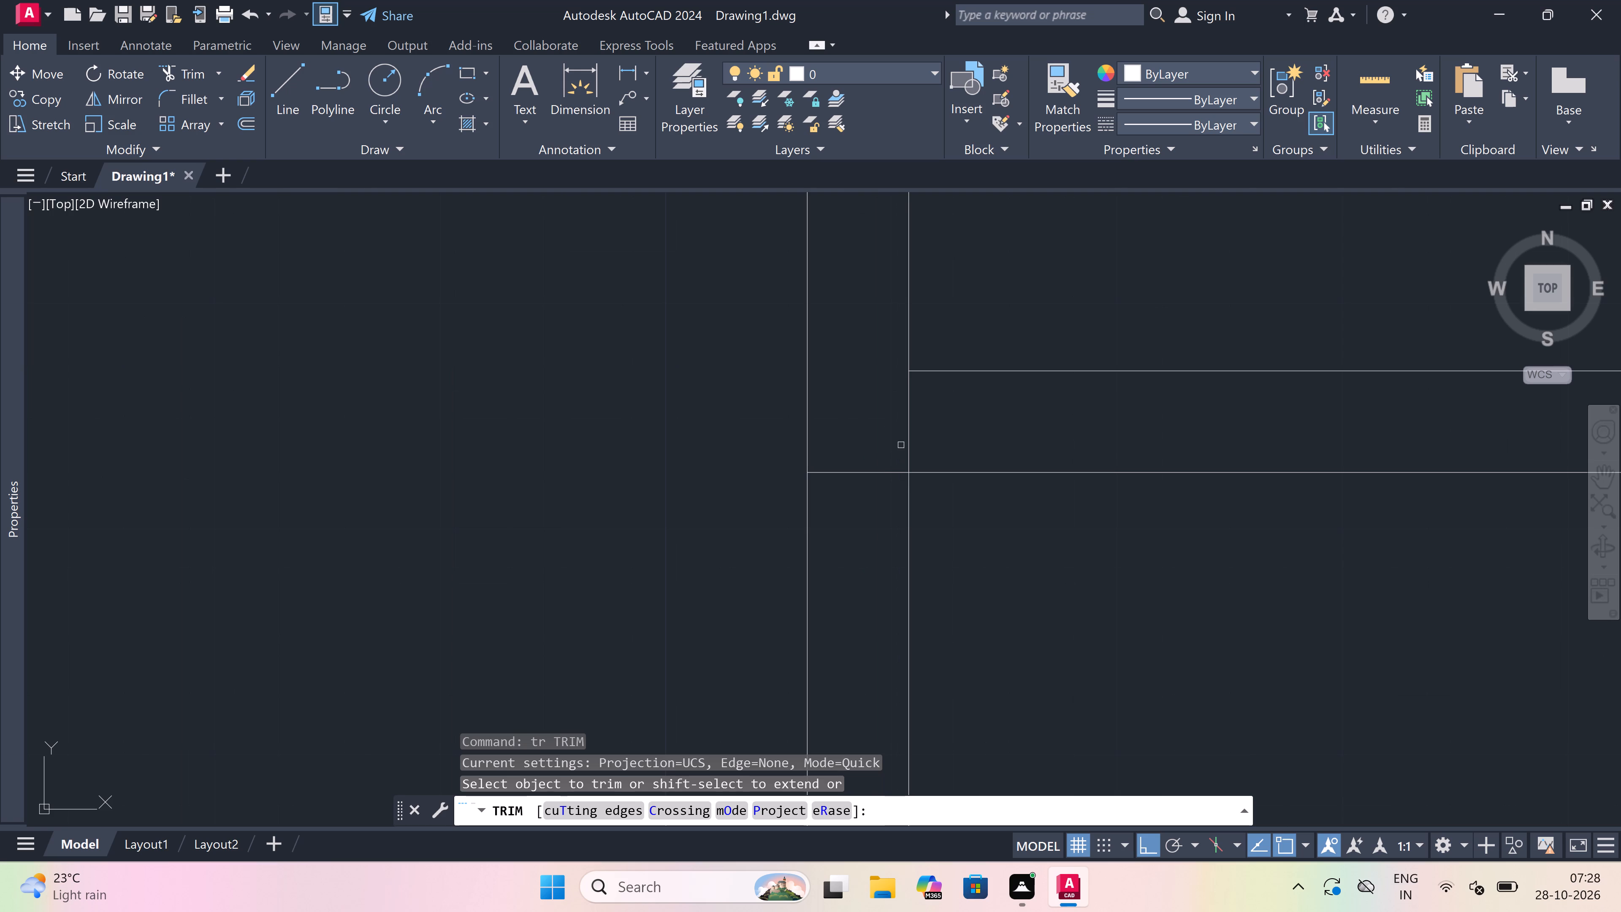
pyautogui.click(912, 423)
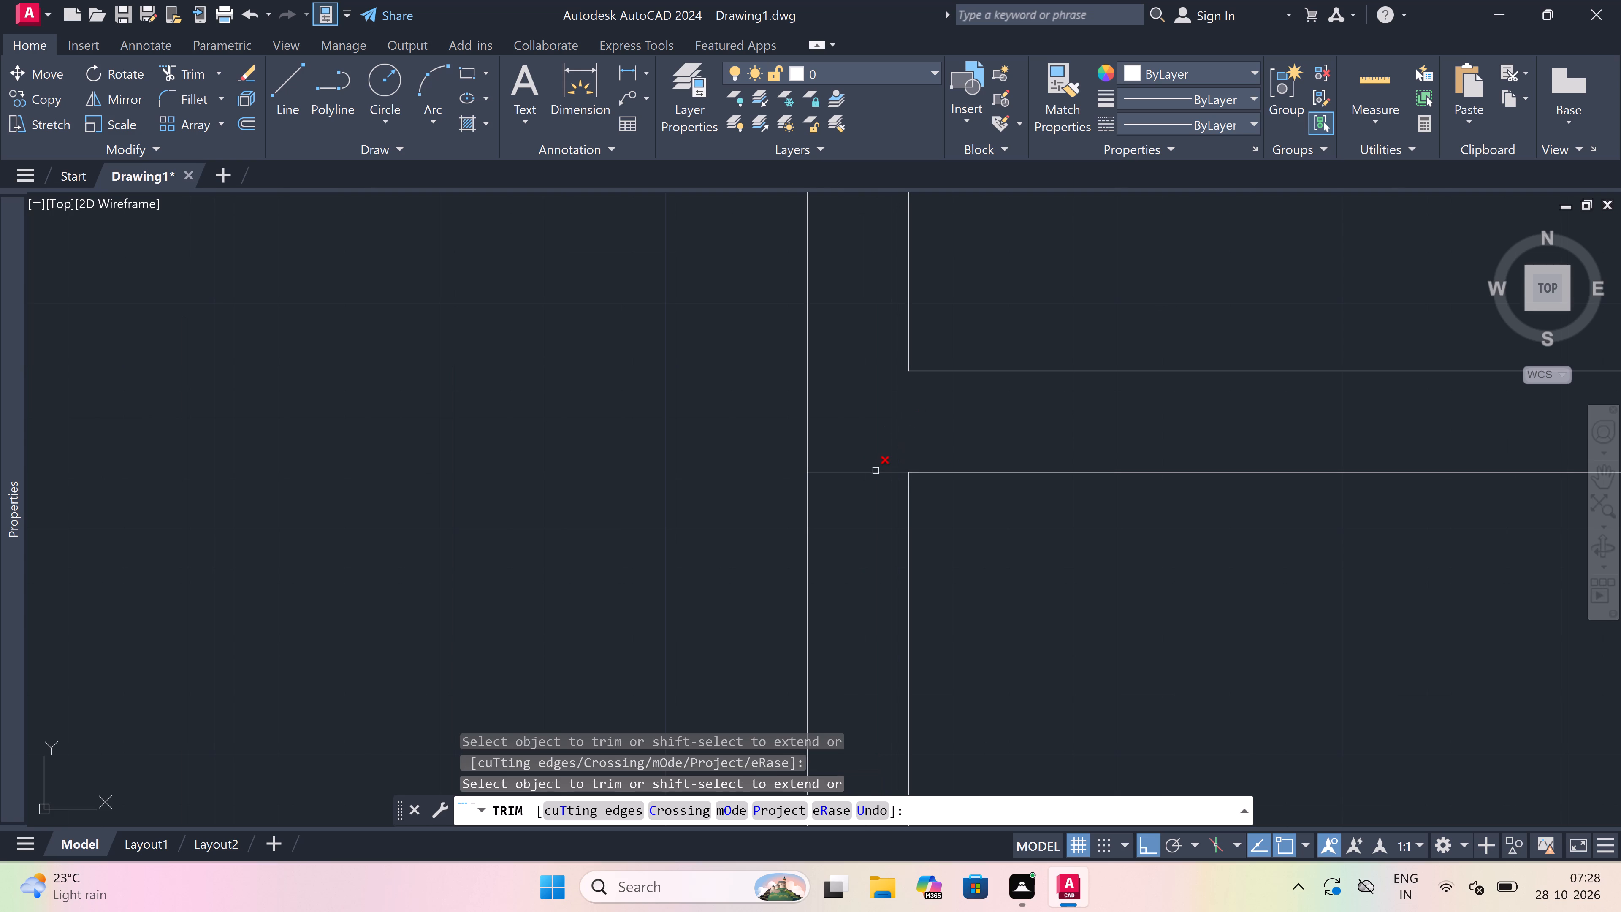
pyautogui.click(876, 471)
pyautogui.press('Escape')
pyautogui.scroll(-4, 733, 526)
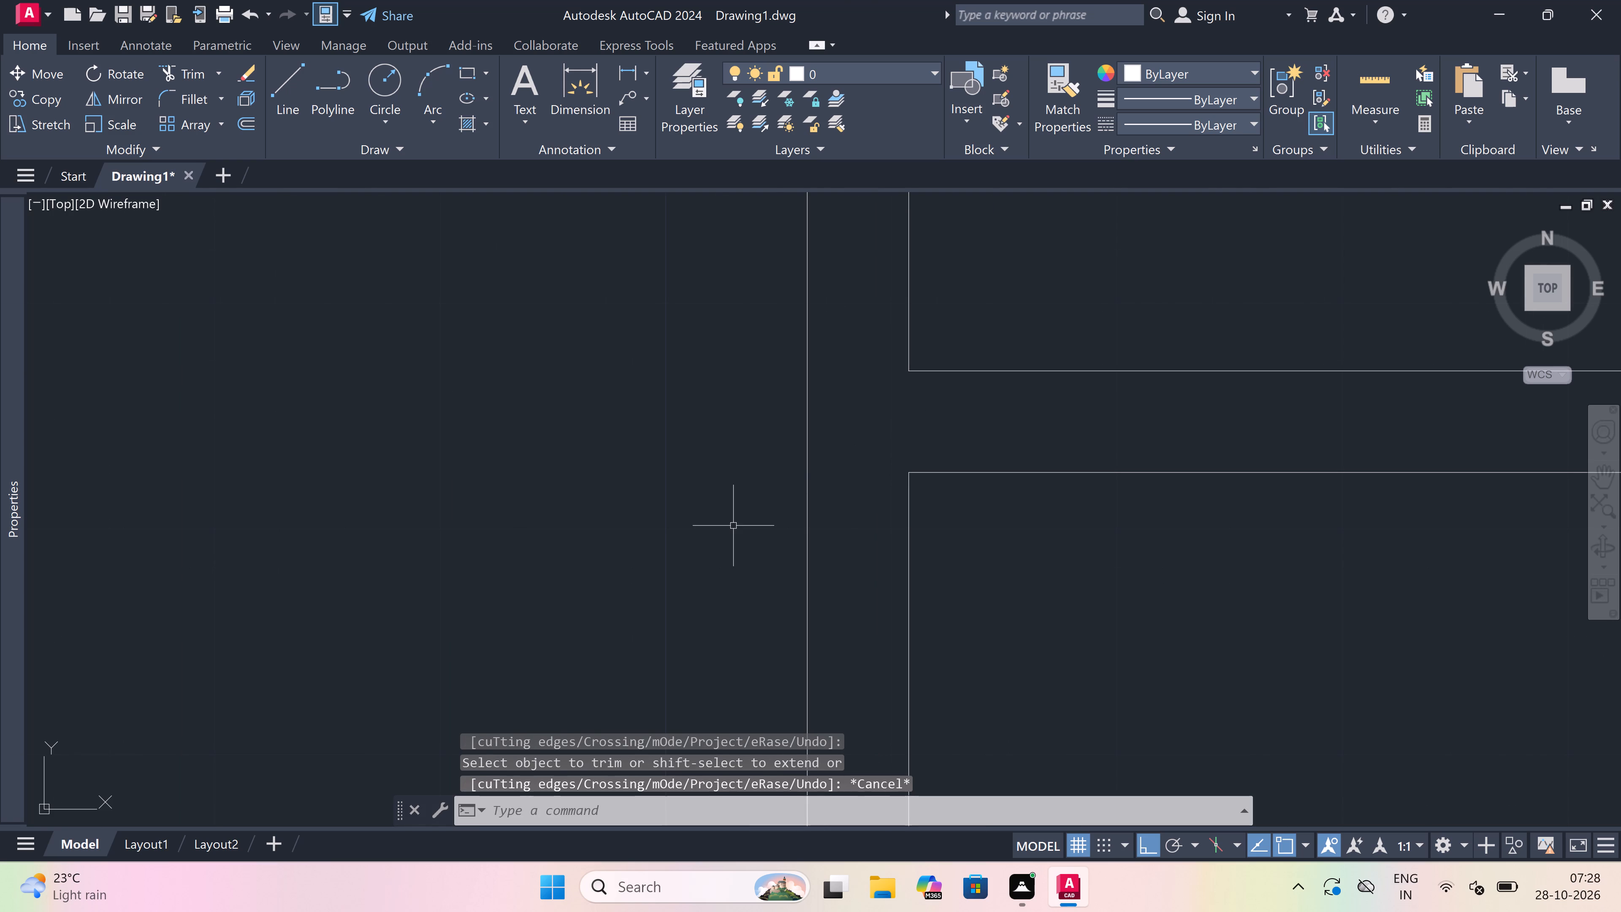
pyautogui.scroll(-4, 733, 525)
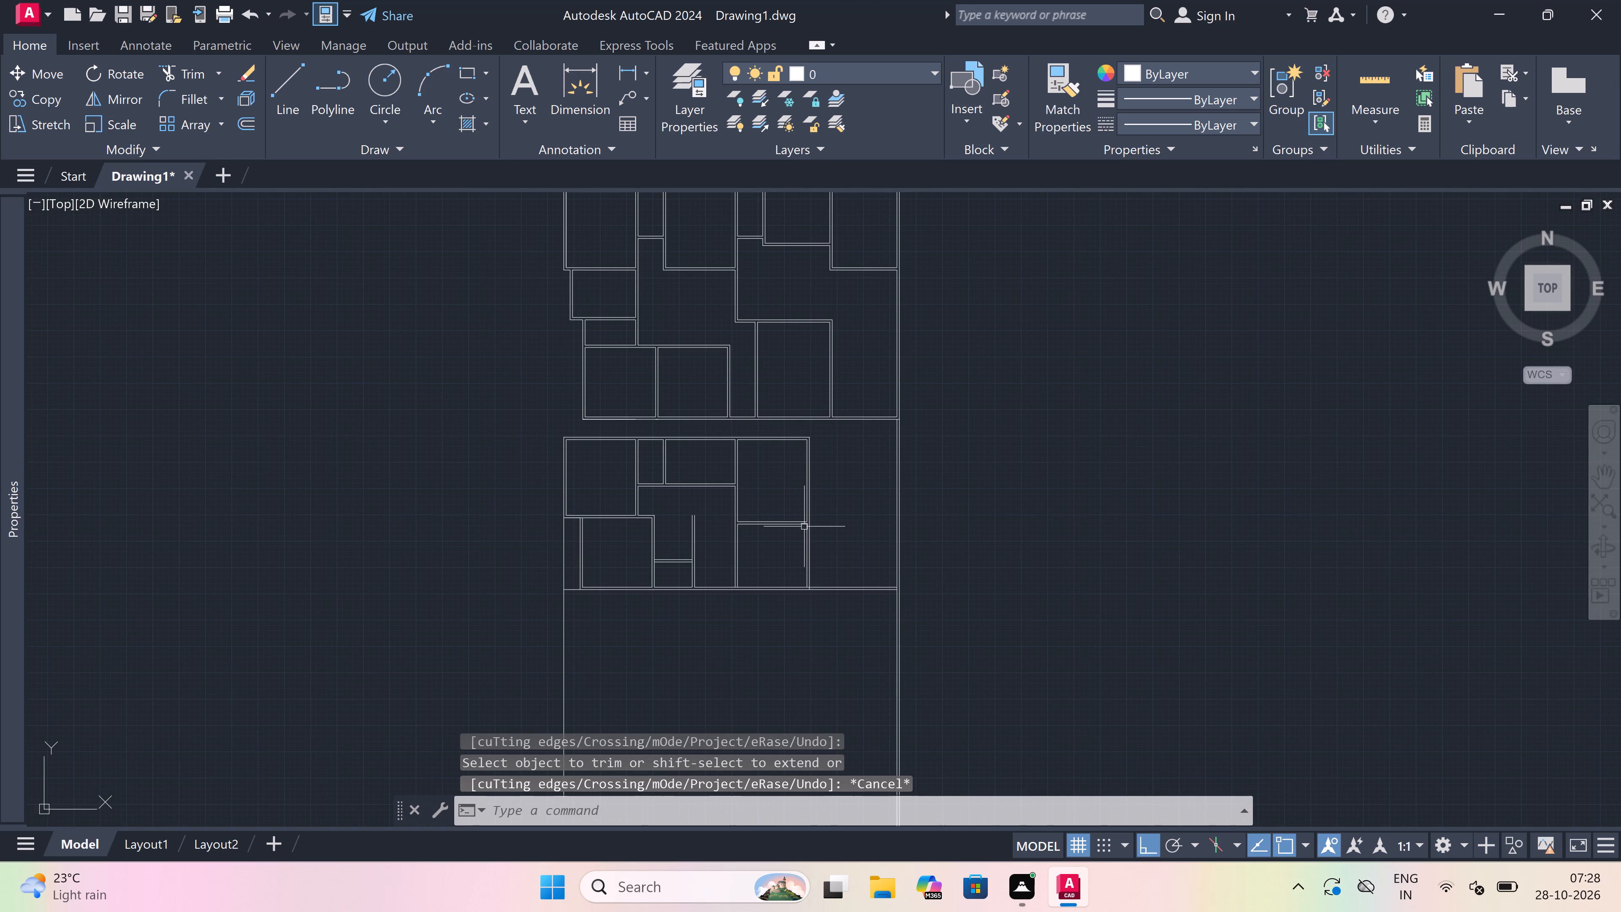
# Trim the bottom wall lines between the lower-right room and the long outer right wall, clearing the overlap at the room's corner.
pyautogui.scroll(1, 858, 510)
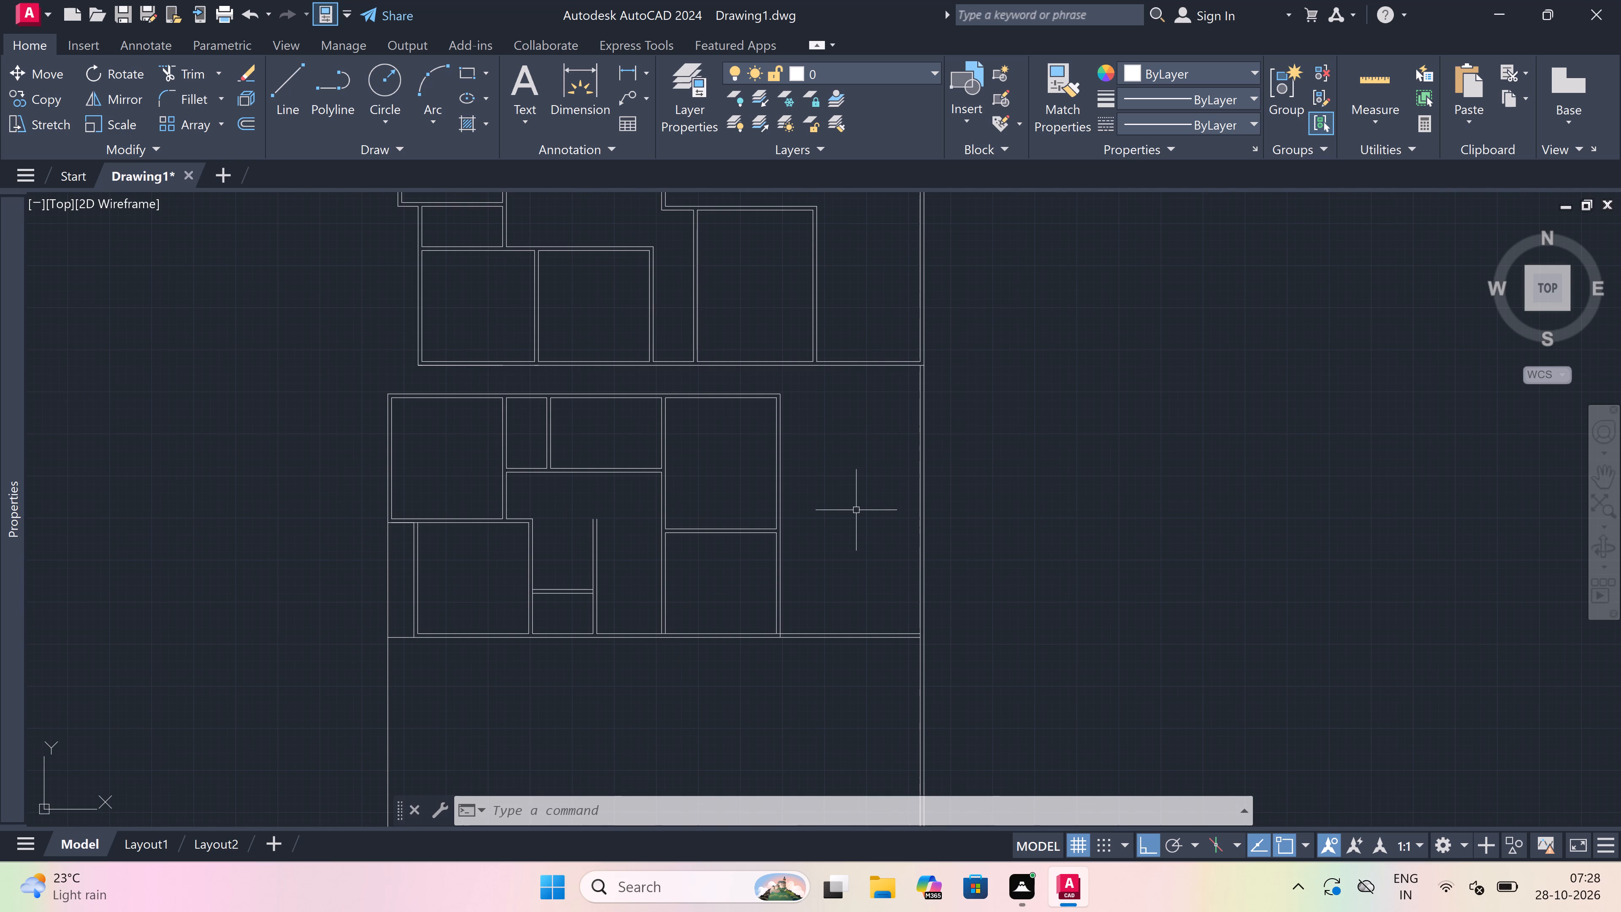
pyautogui.scroll(-2, 856, 510)
pyautogui.scroll(3, 863, 534)
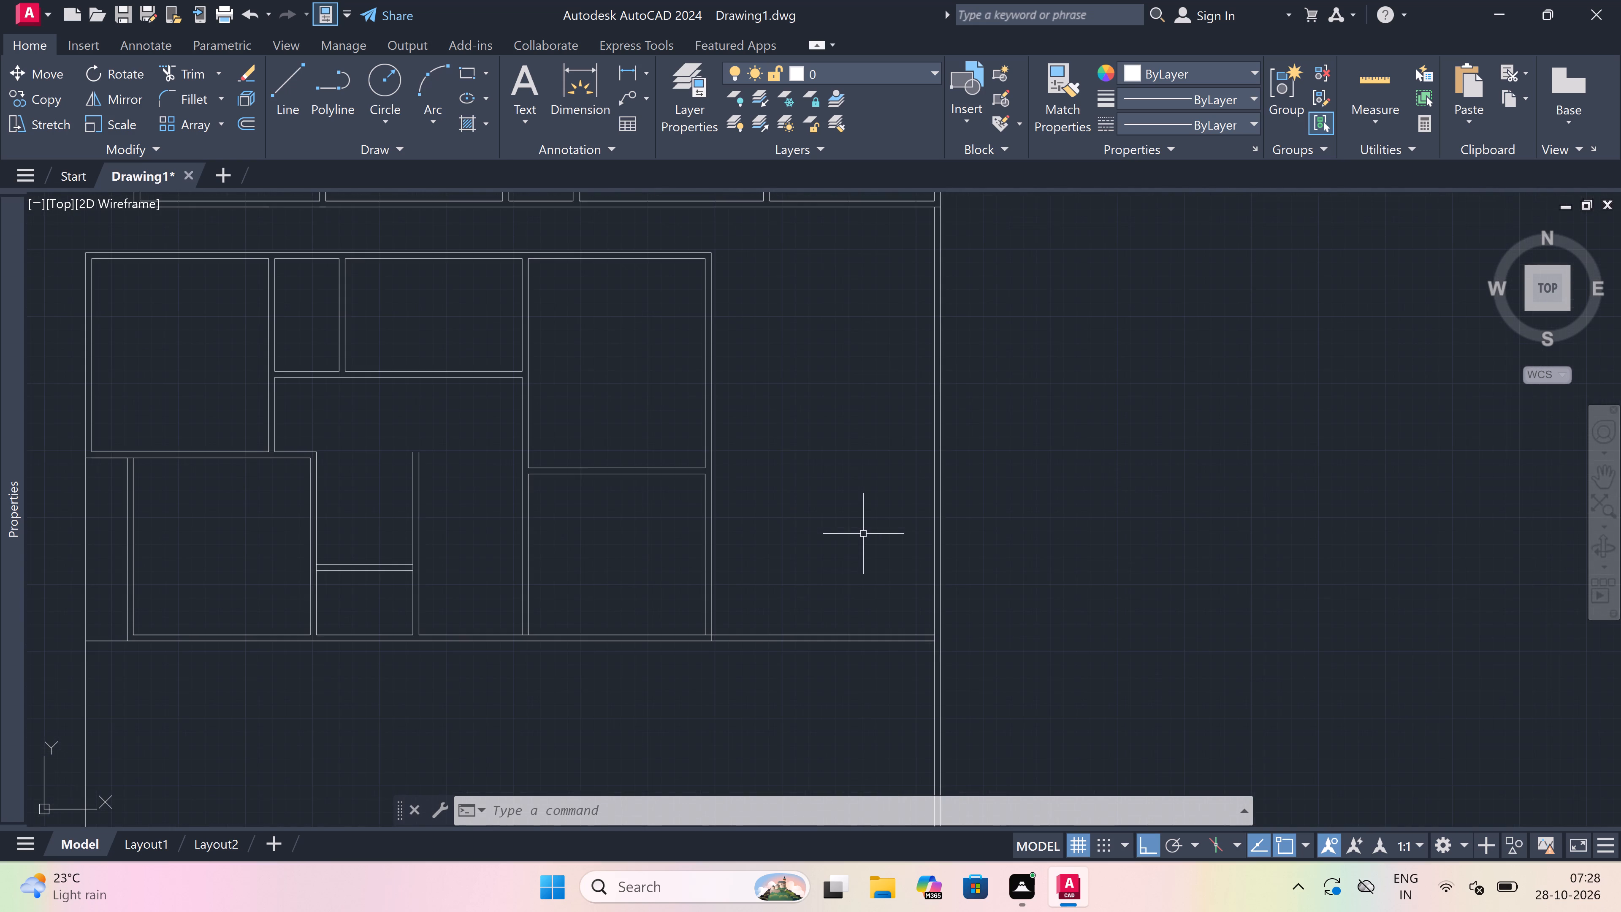
pyautogui.scroll(1, 825, 612)
pyautogui.write('tr')
pyautogui.press('space')
pyautogui.click(819, 606)
pyautogui.moveTo(786, 718); pyautogui.dragTo(782, 712)
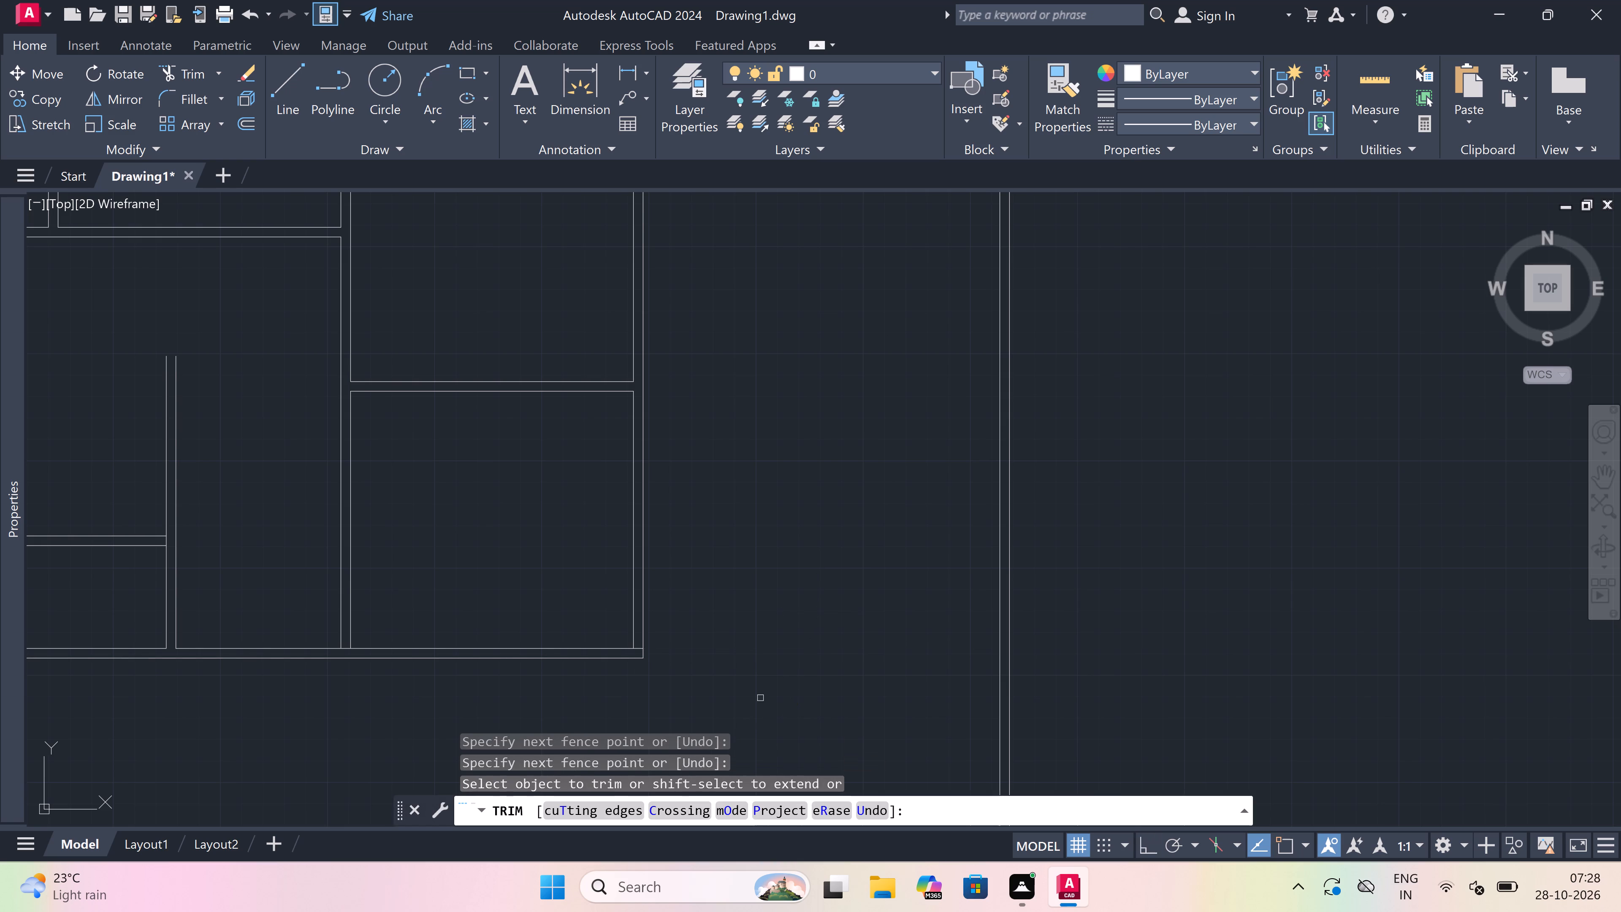
pyautogui.scroll(2, 629, 649)
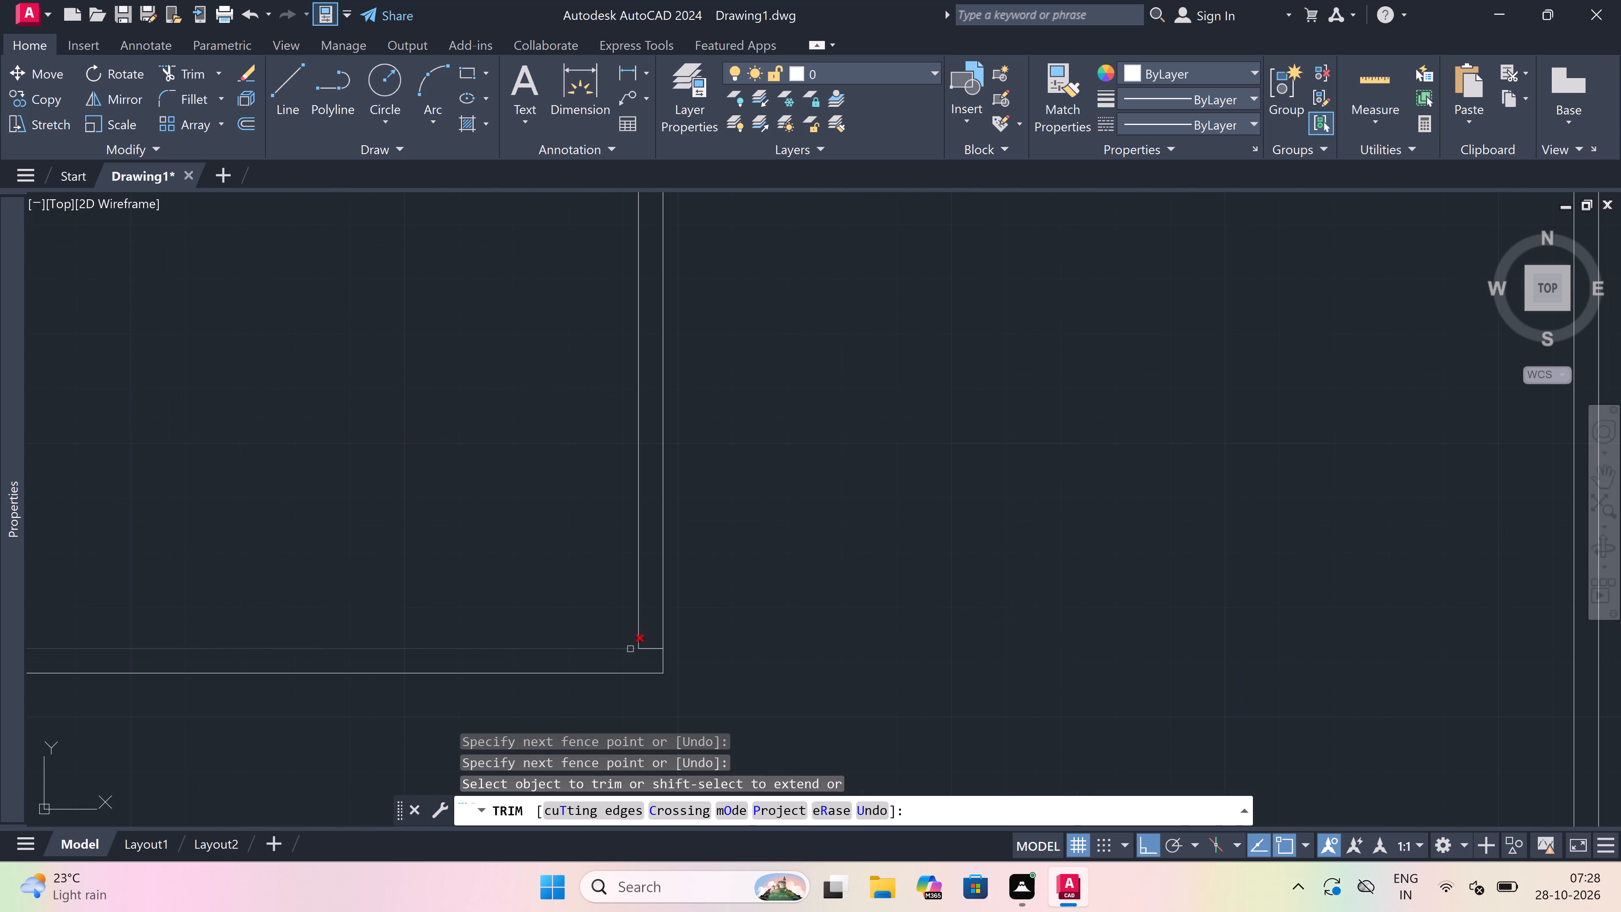
pyautogui.scroll(2, 642, 653)
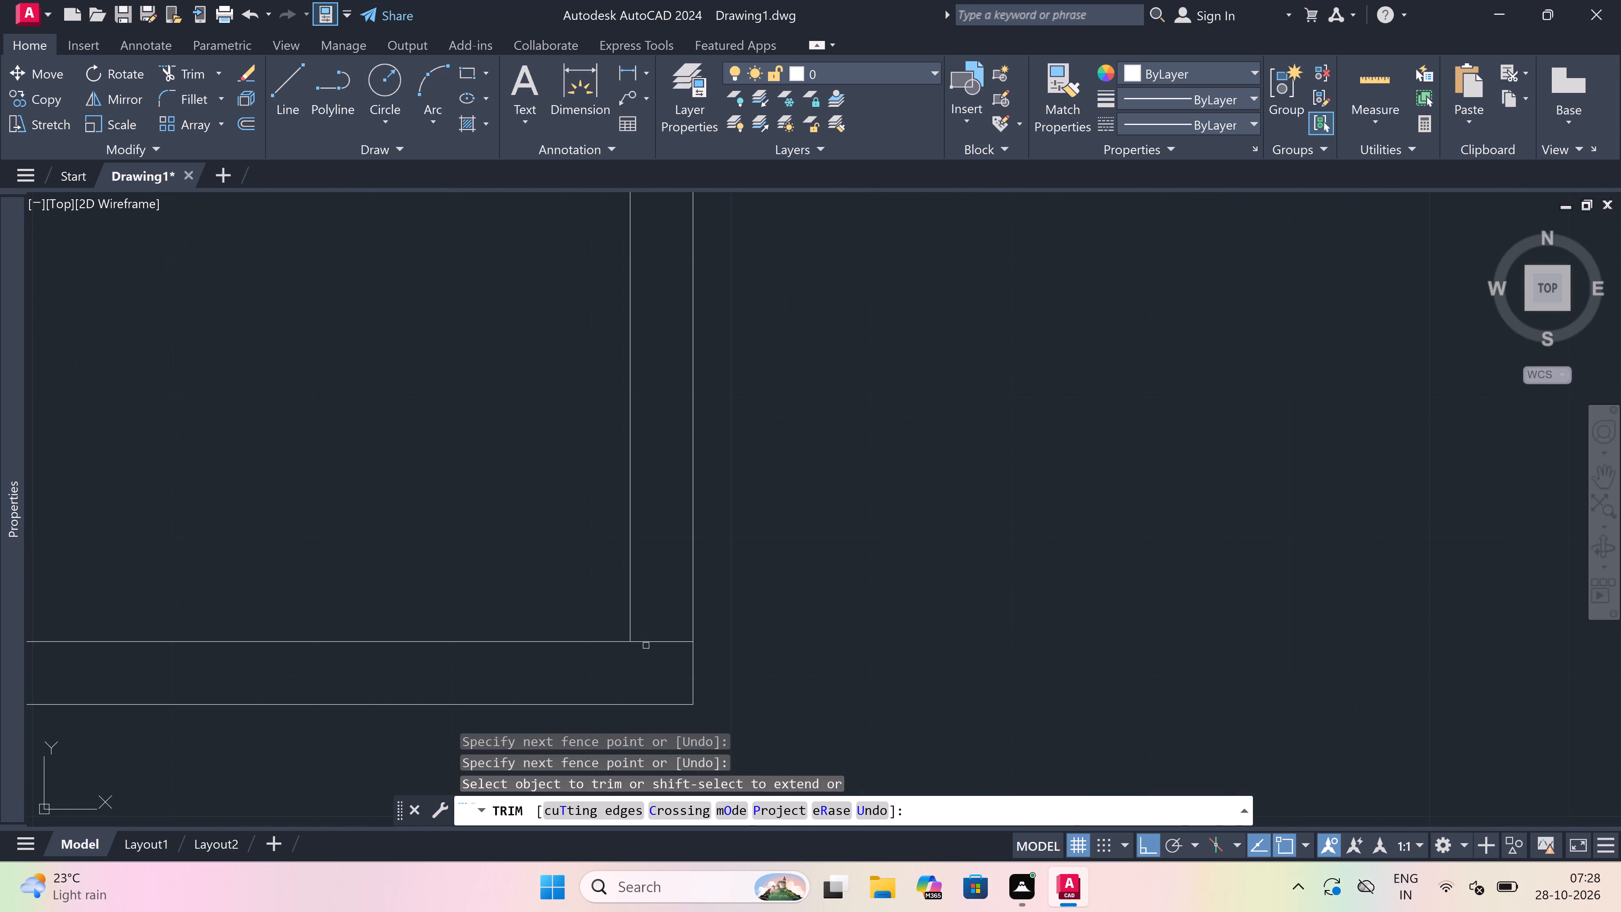
pyautogui.click(646, 644)
# Trim the line crossing the outer right wall where the upper plan's bottom wall meets it.
pyautogui.scroll(-5, 646, 644)
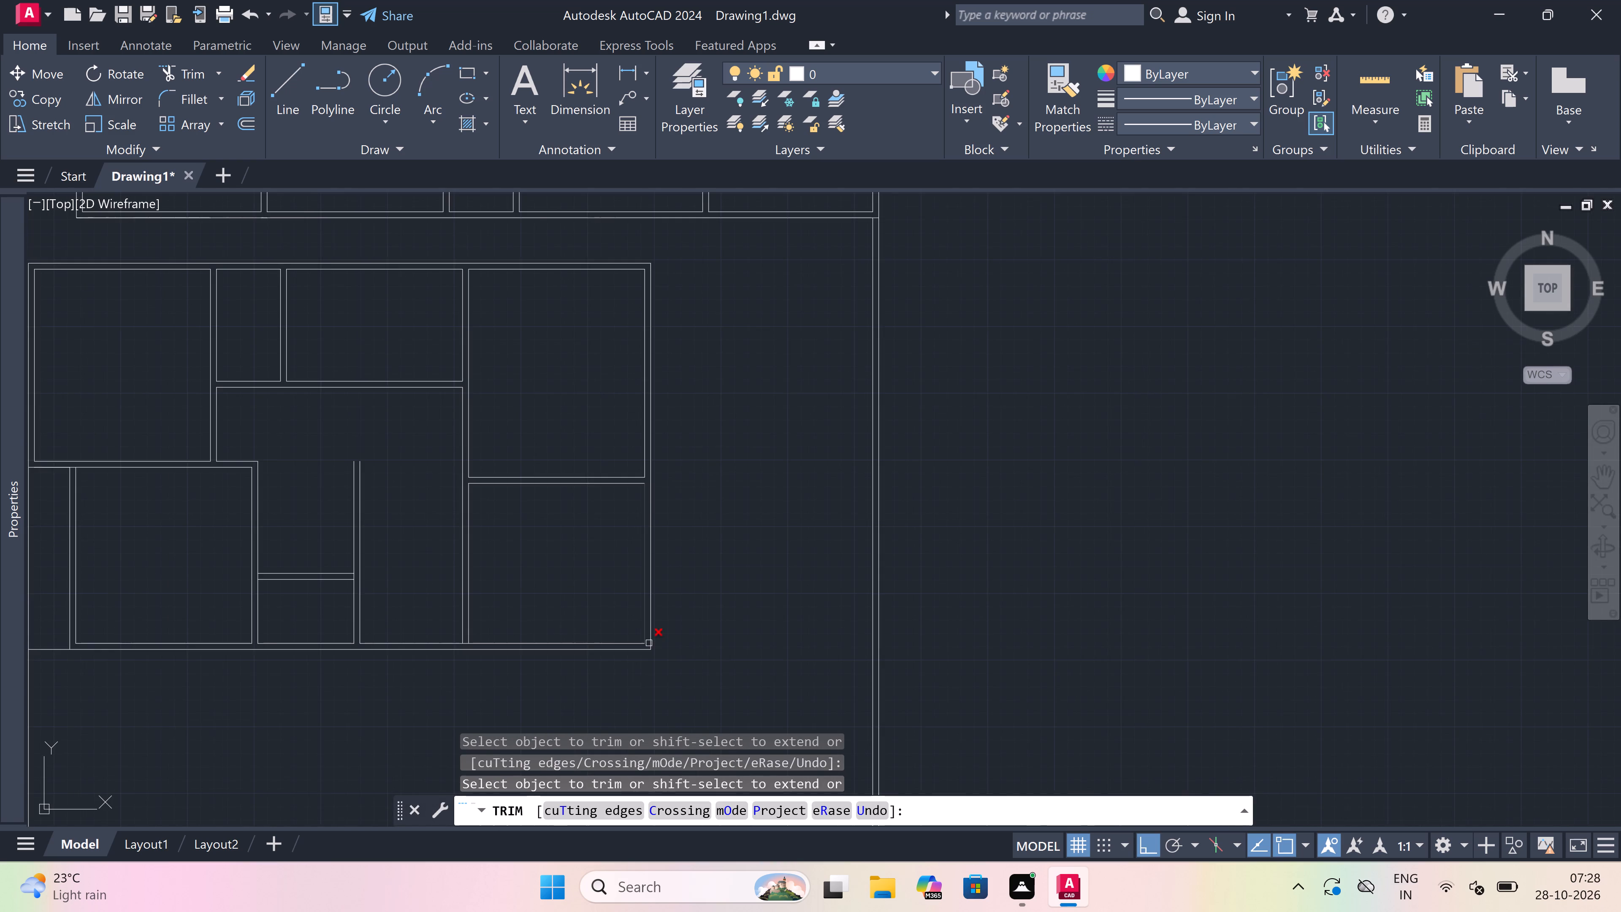
pyautogui.scroll(-1, 673, 626)
pyautogui.scroll(1, 725, 540)
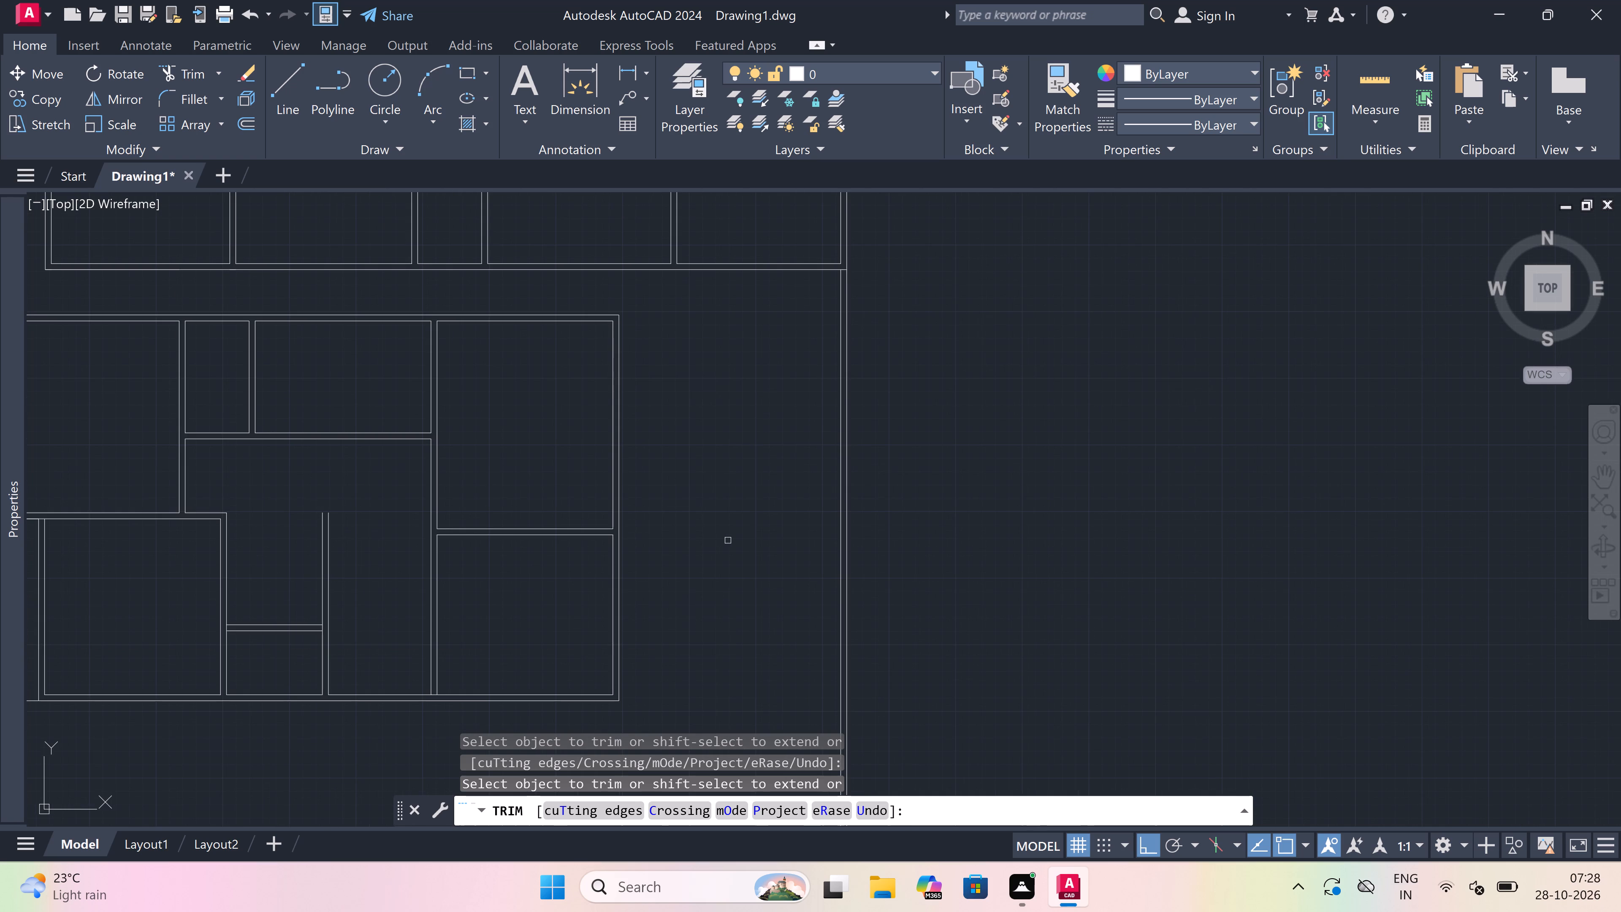
pyautogui.scroll(5, 839, 261)
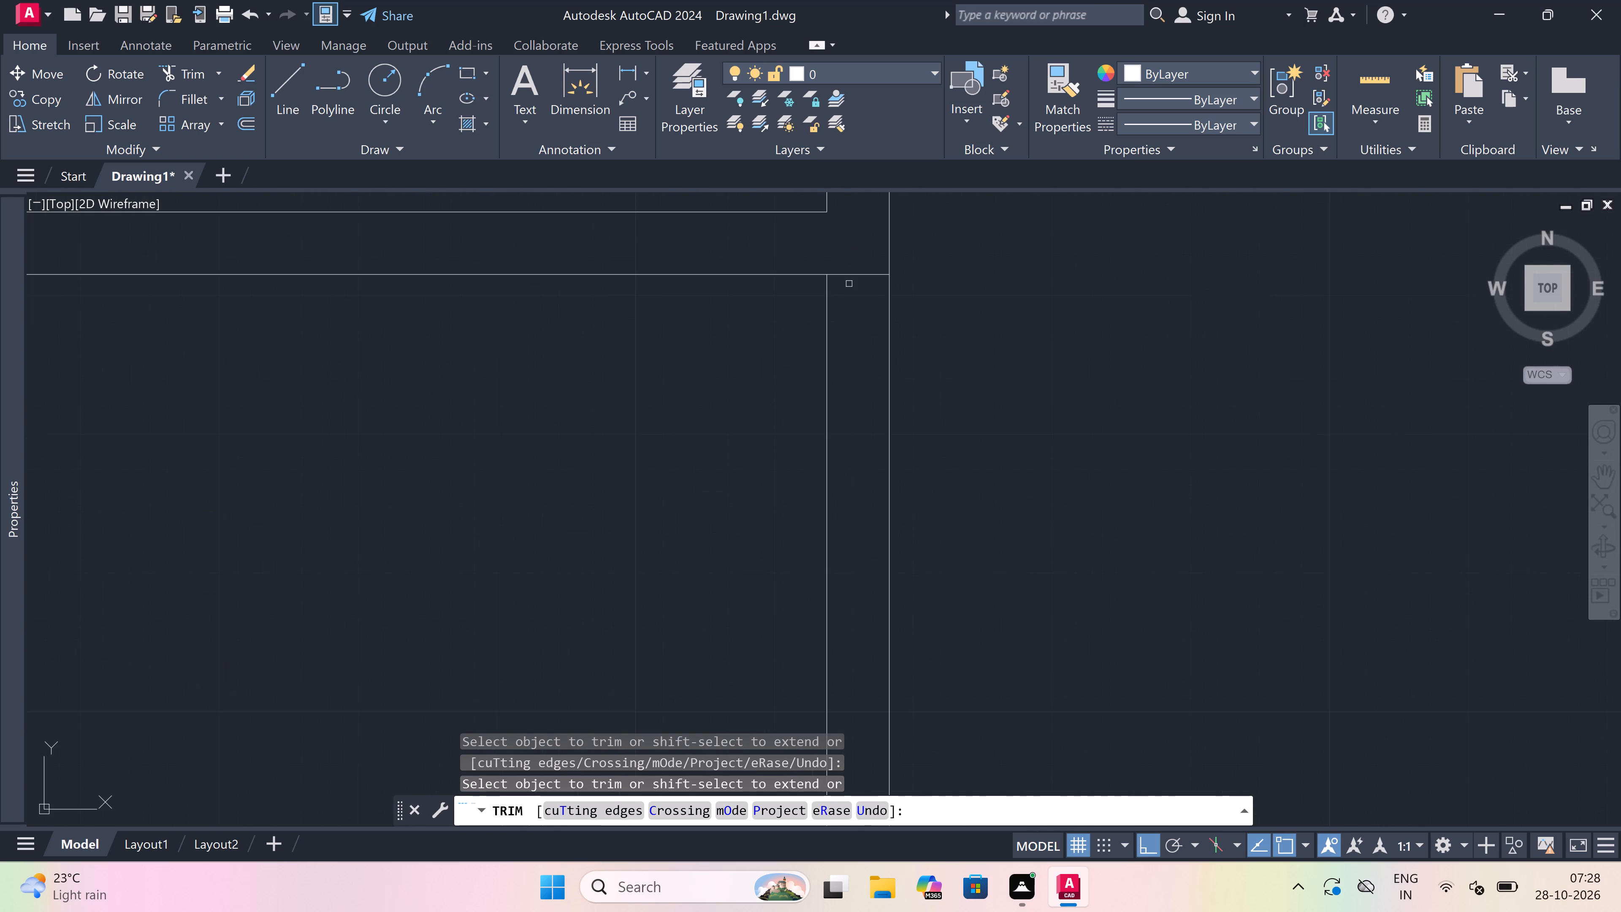
pyautogui.click(850, 277)
pyautogui.scroll(-4, 850, 277)
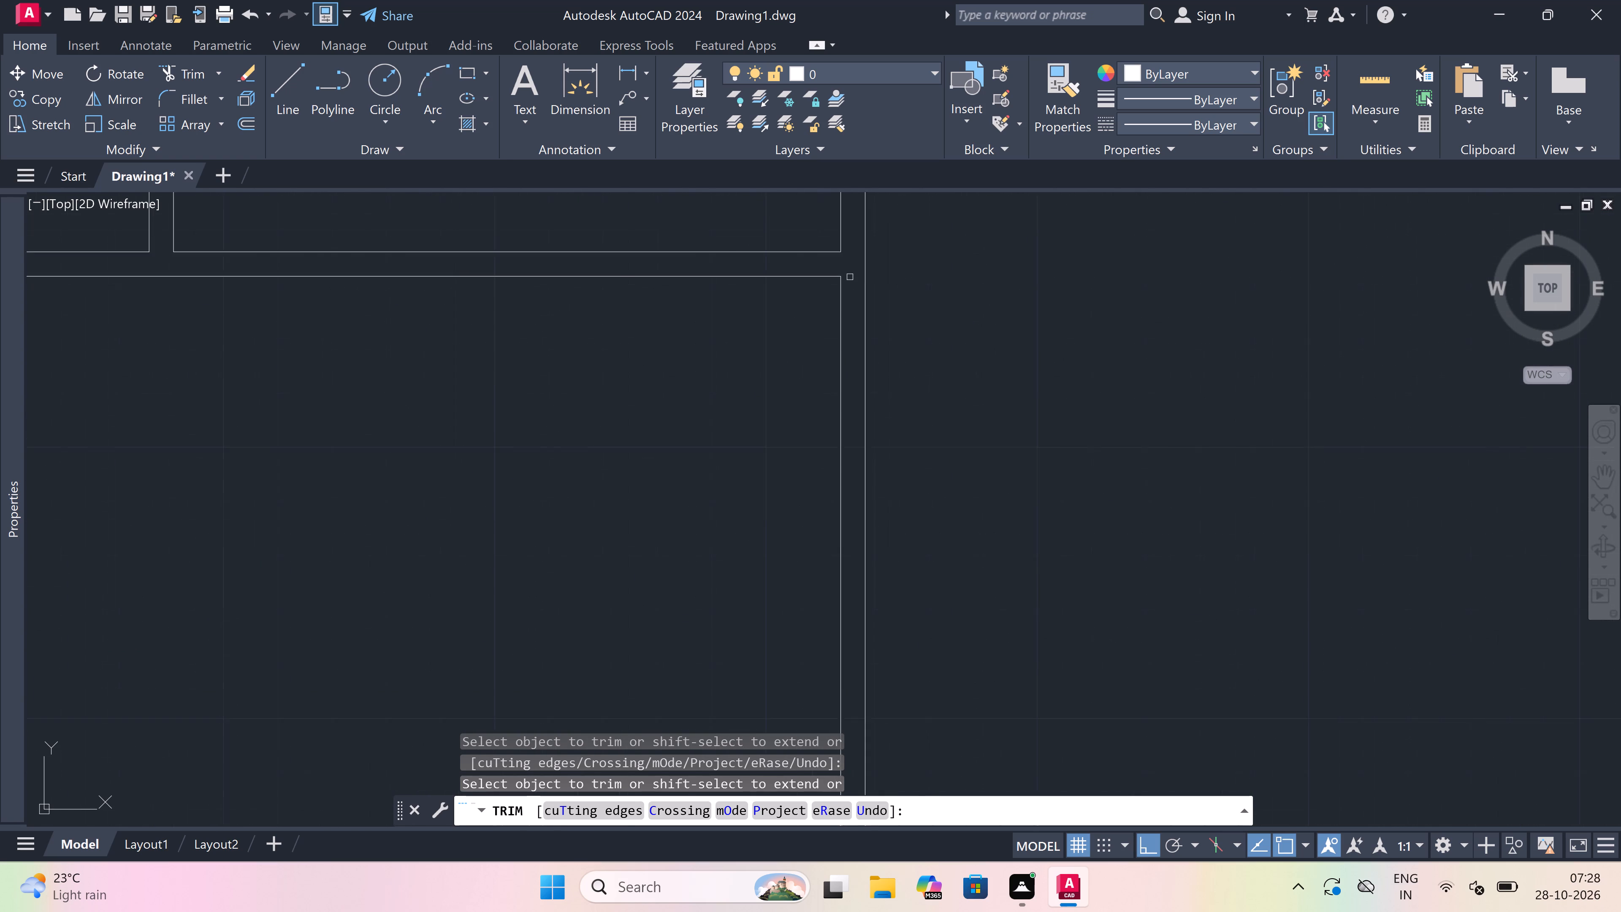
pyautogui.scroll(-4, 783, 369)
pyautogui.scroll(1, 780, 375)
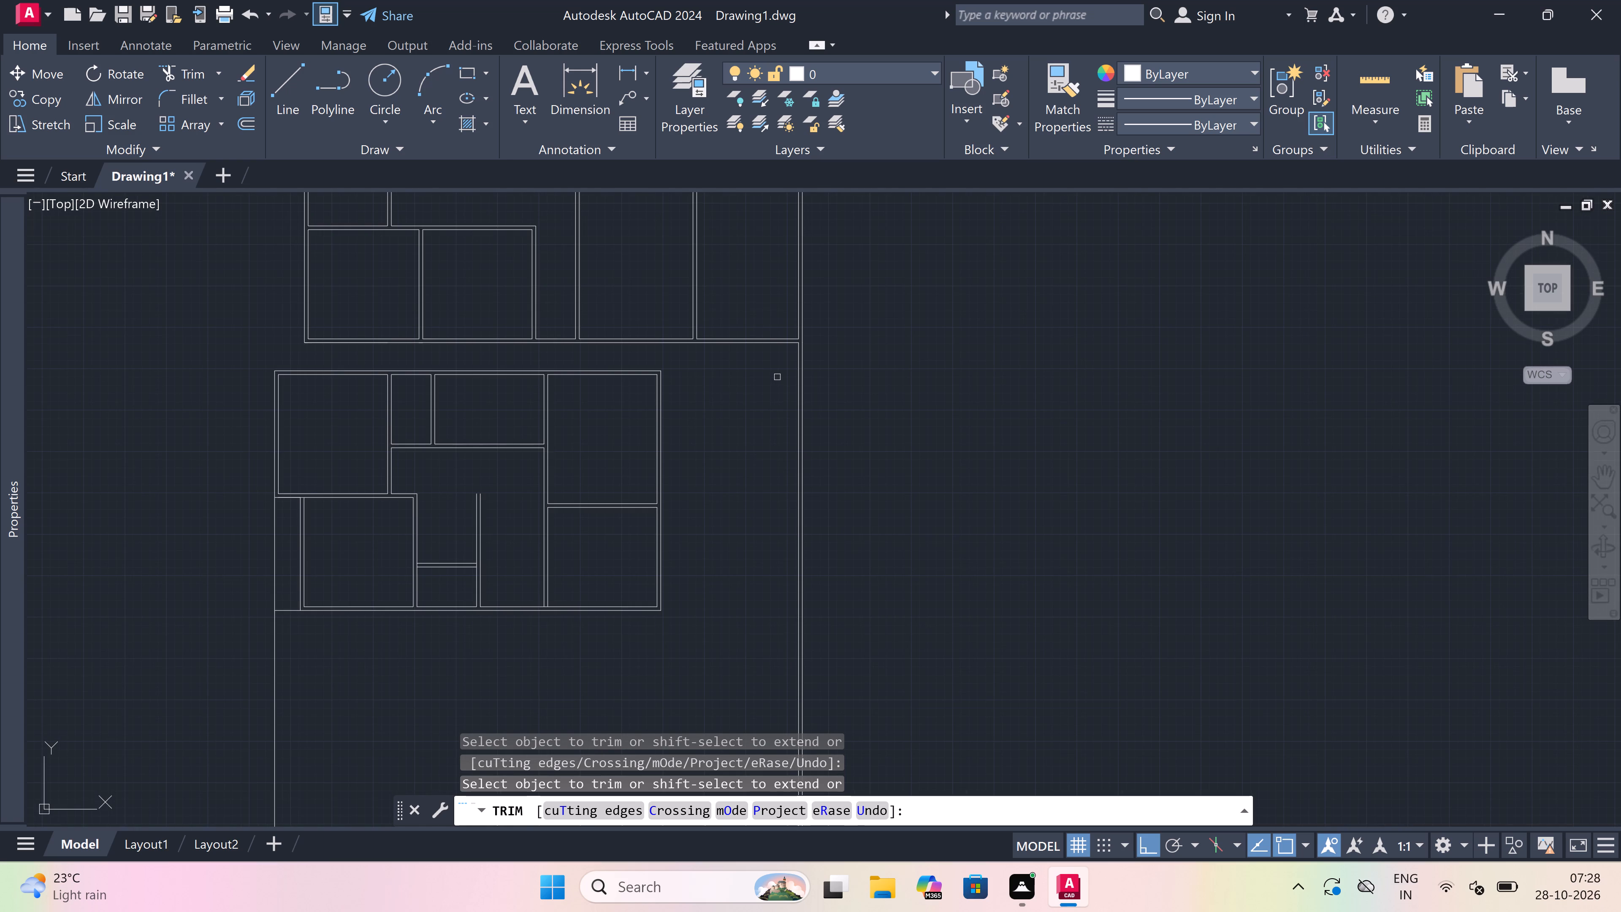
pyautogui.press('Escape')
# Draw a horizontal line from the lower plan's outer top-right corner to the inner line of the long outer right wall.
pyautogui.scroll(1, 770, 386)
pyautogui.scroll(-1, 770, 386)
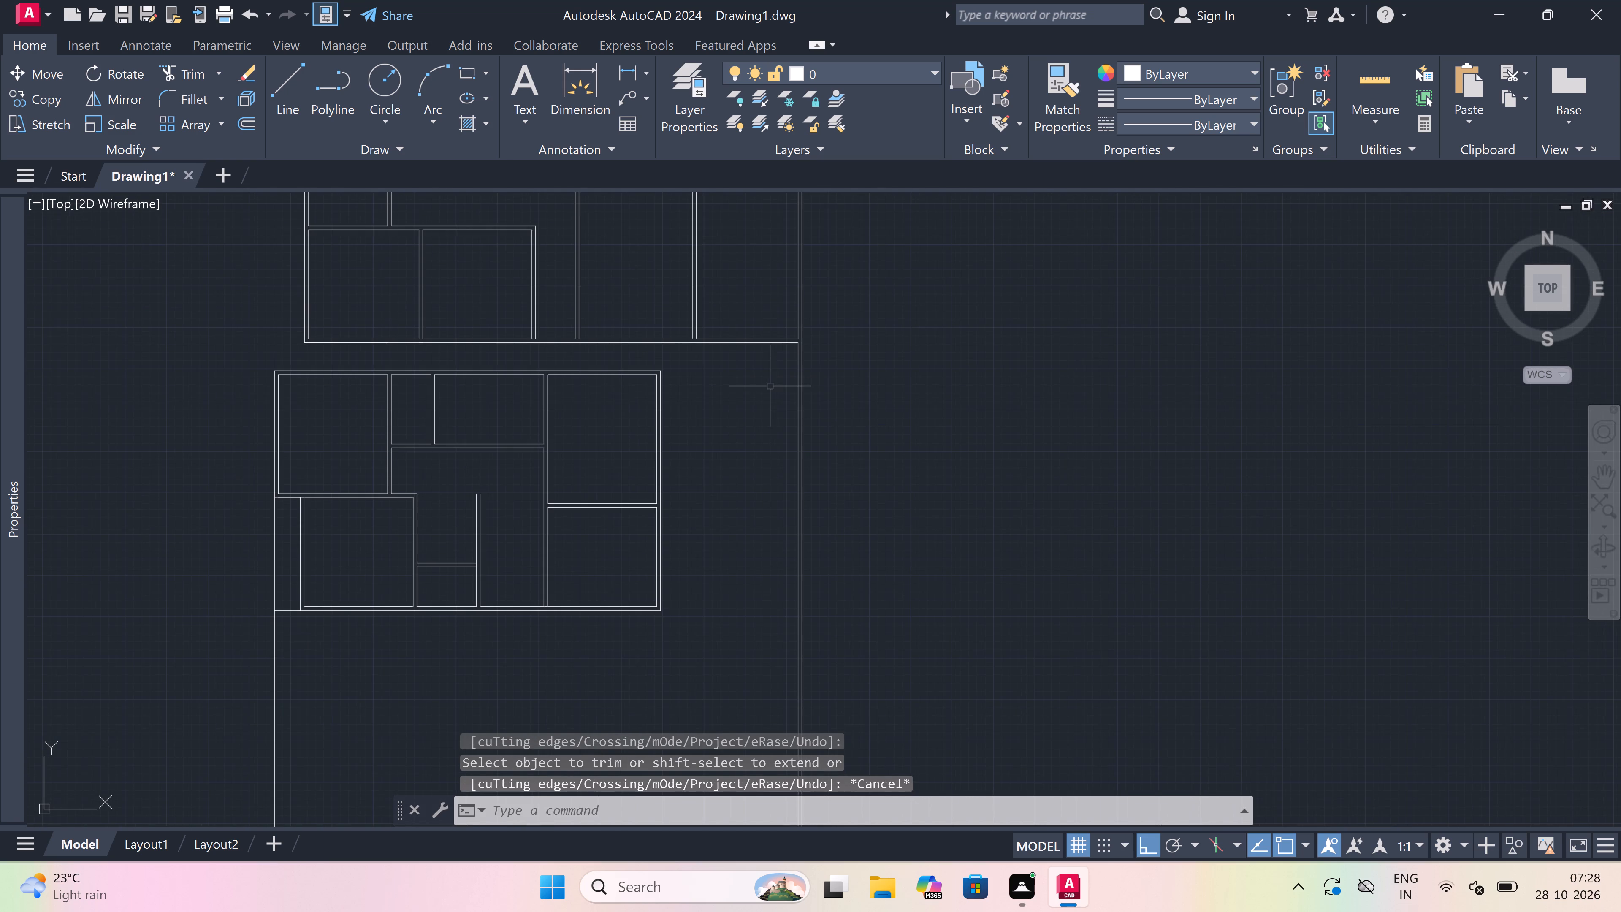
pyautogui.write('l')
pyautogui.press('space')
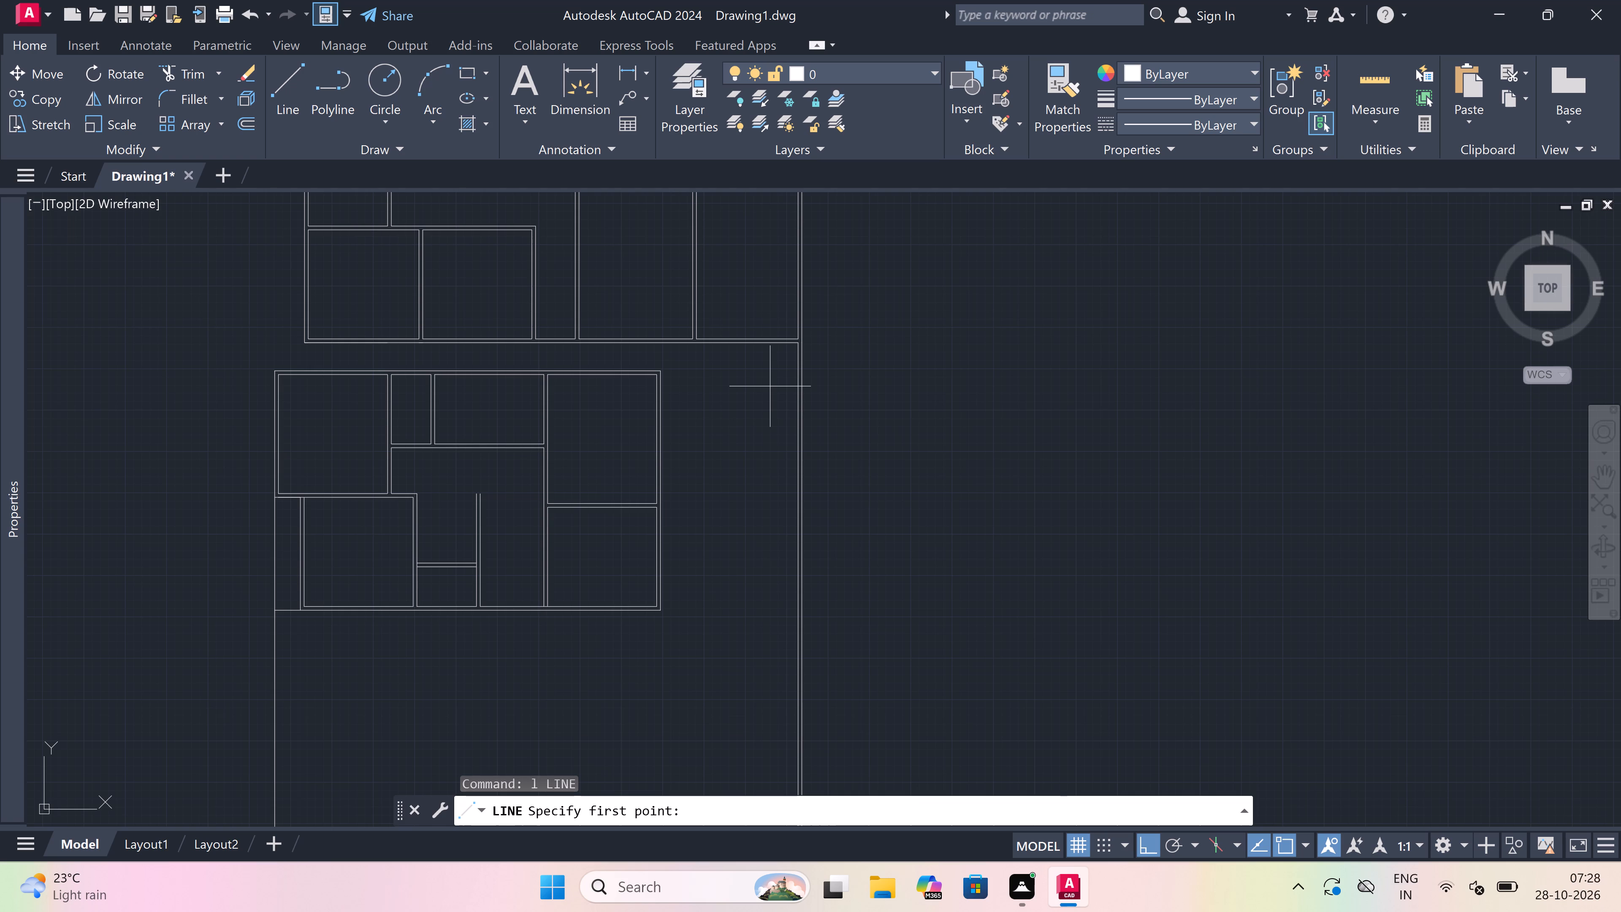
pyautogui.scroll(1, 770, 386)
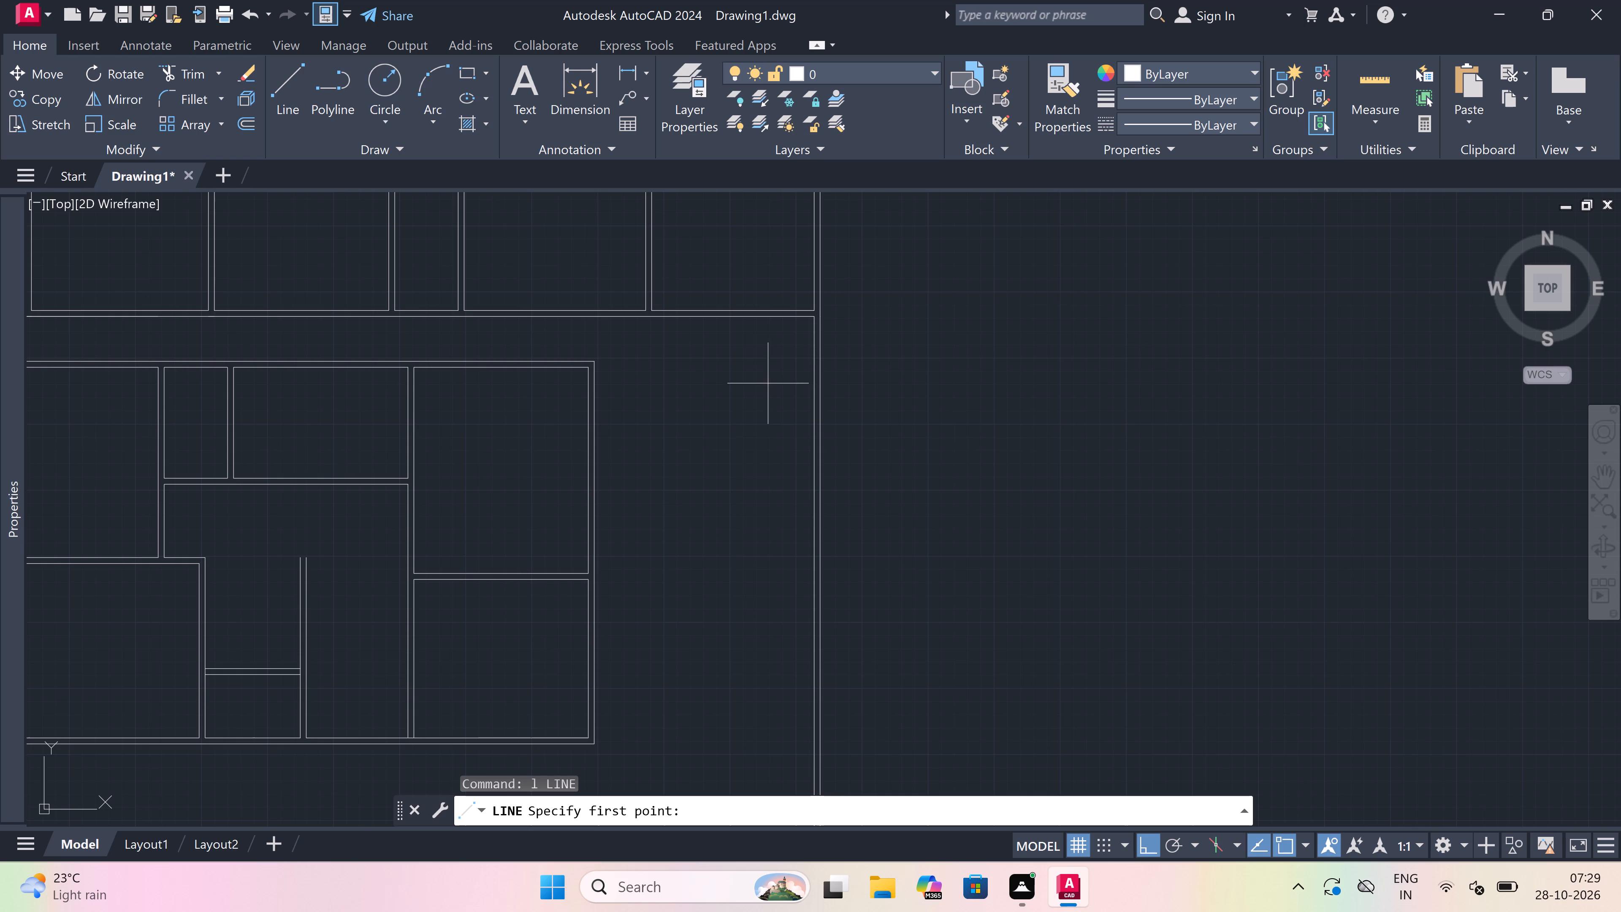
pyautogui.scroll(-1, 773, 372)
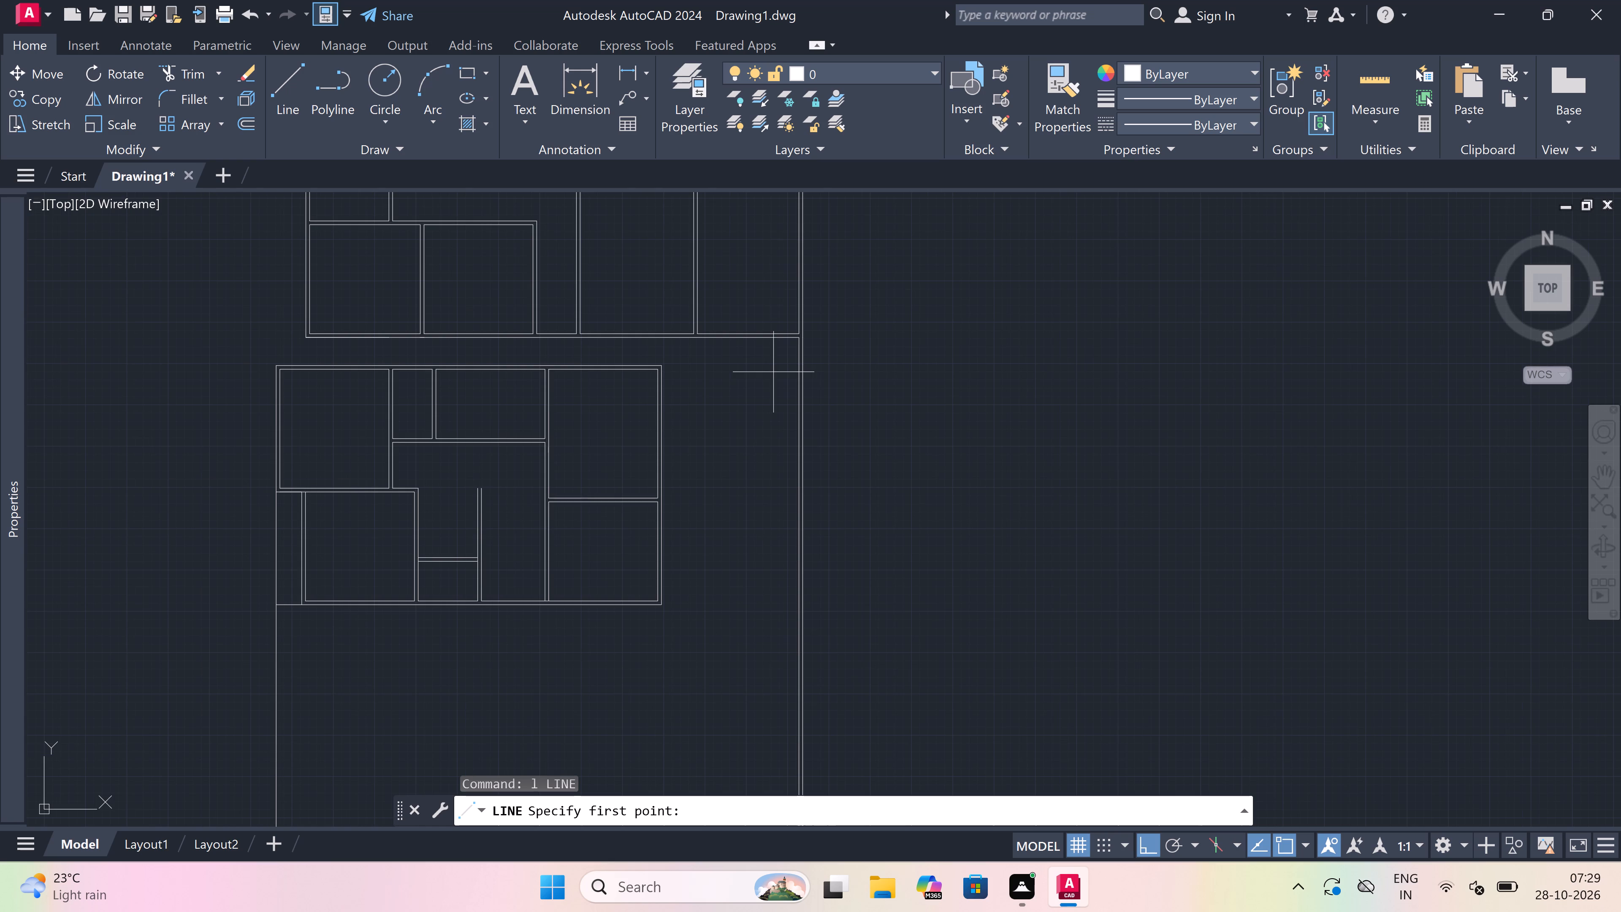
pyautogui.scroll(-1, 773, 372)
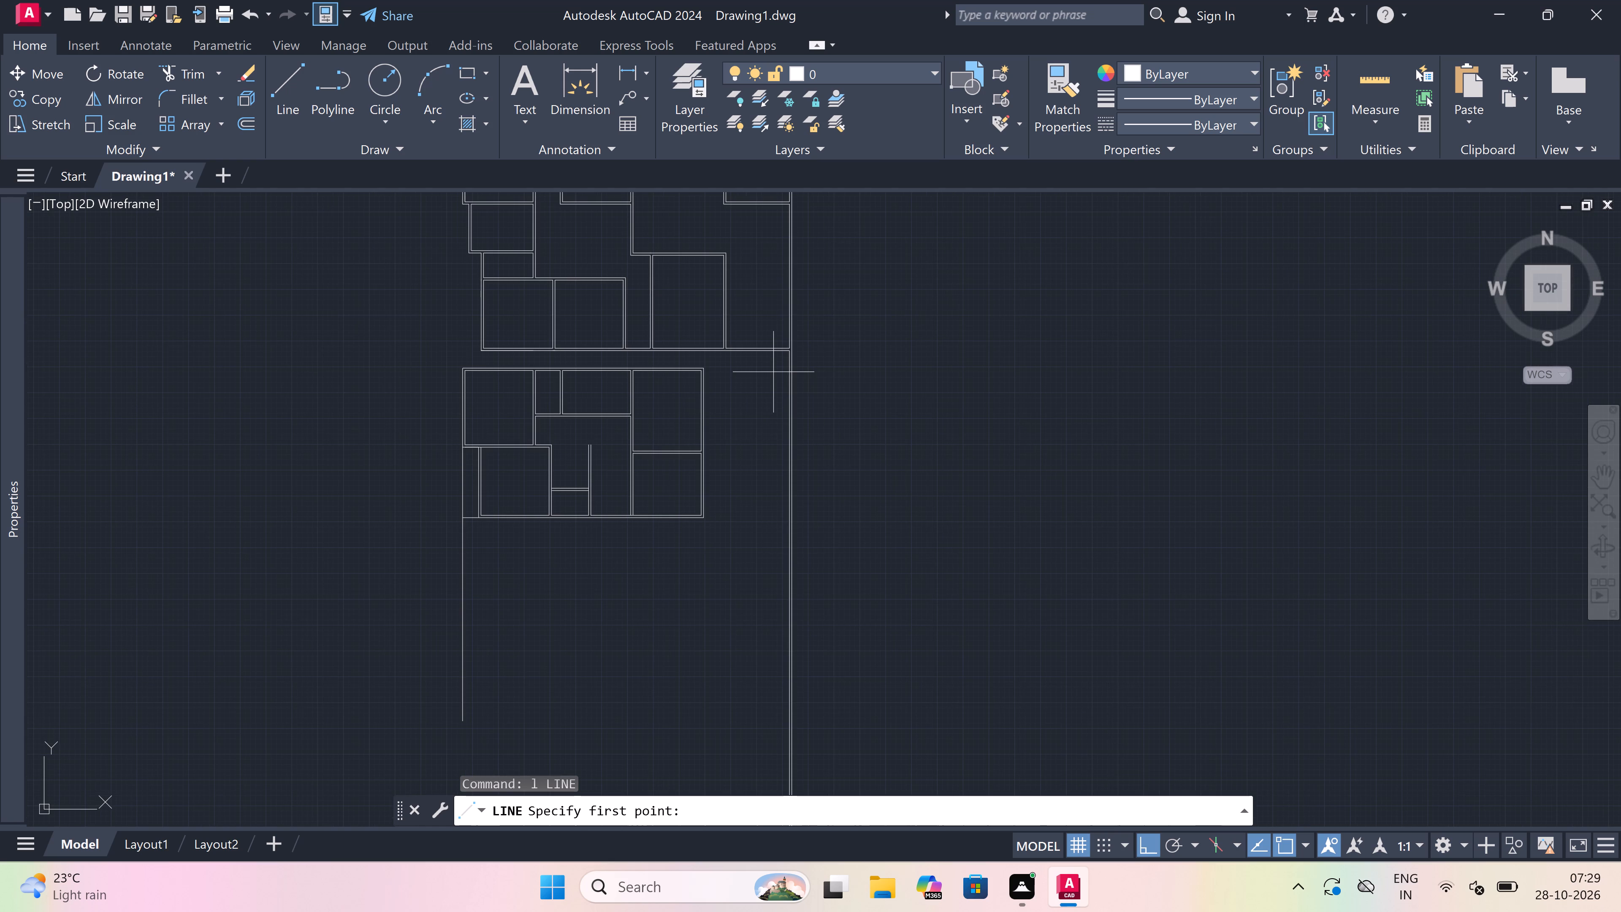
pyautogui.scroll(-1, 773, 372)
pyautogui.scroll(3, 760, 366)
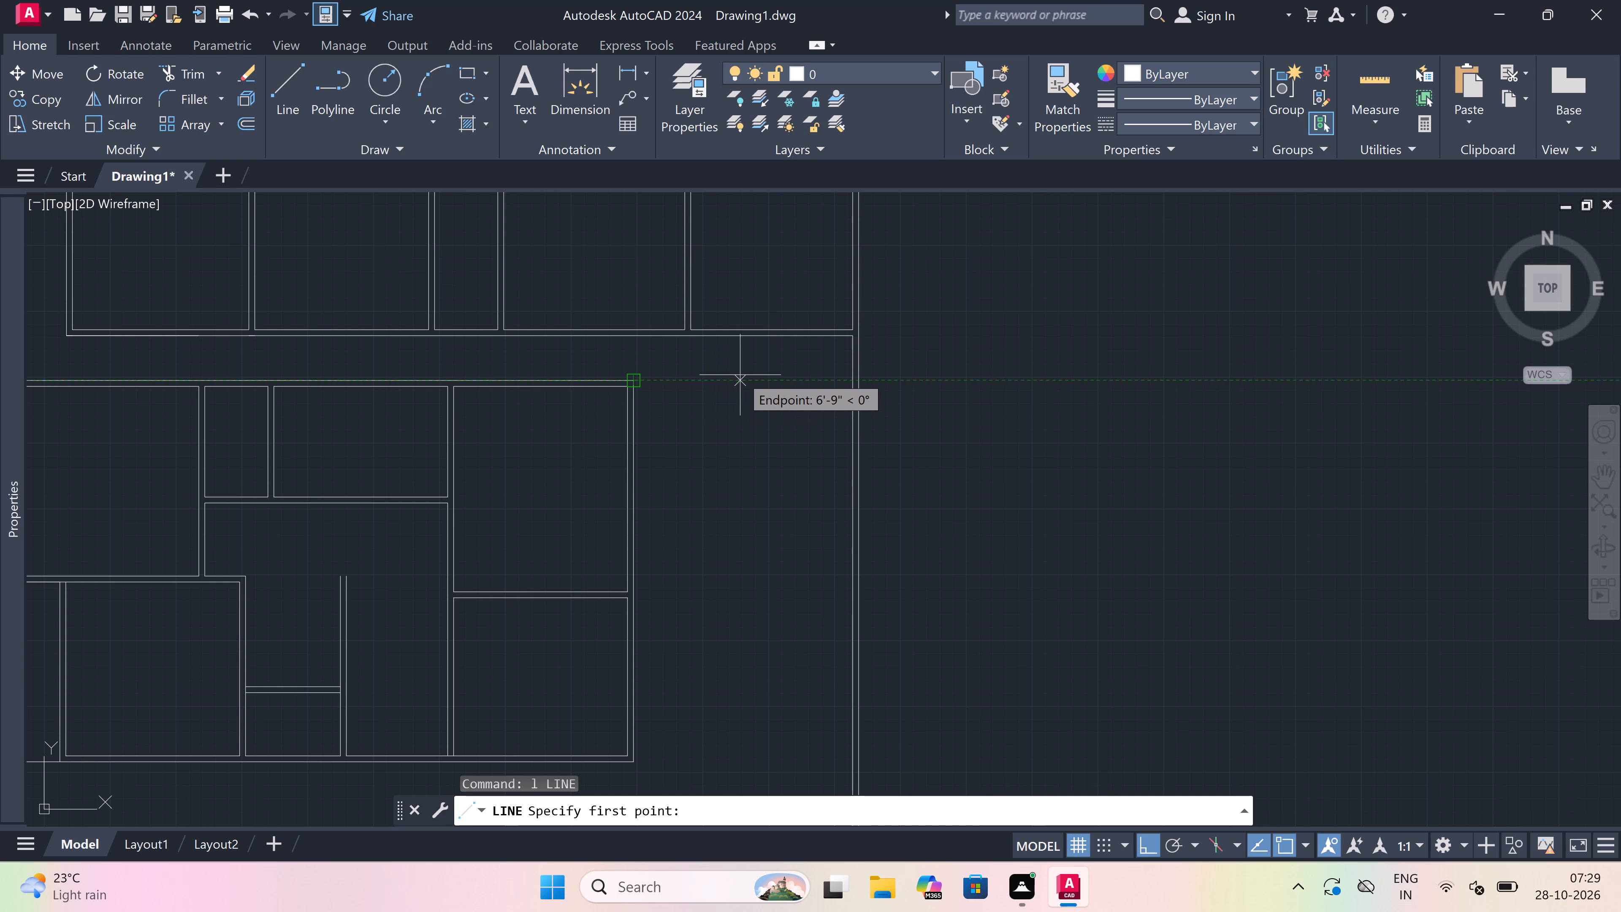
pyautogui.scroll(1, 633, 384)
pyautogui.click(634, 381)
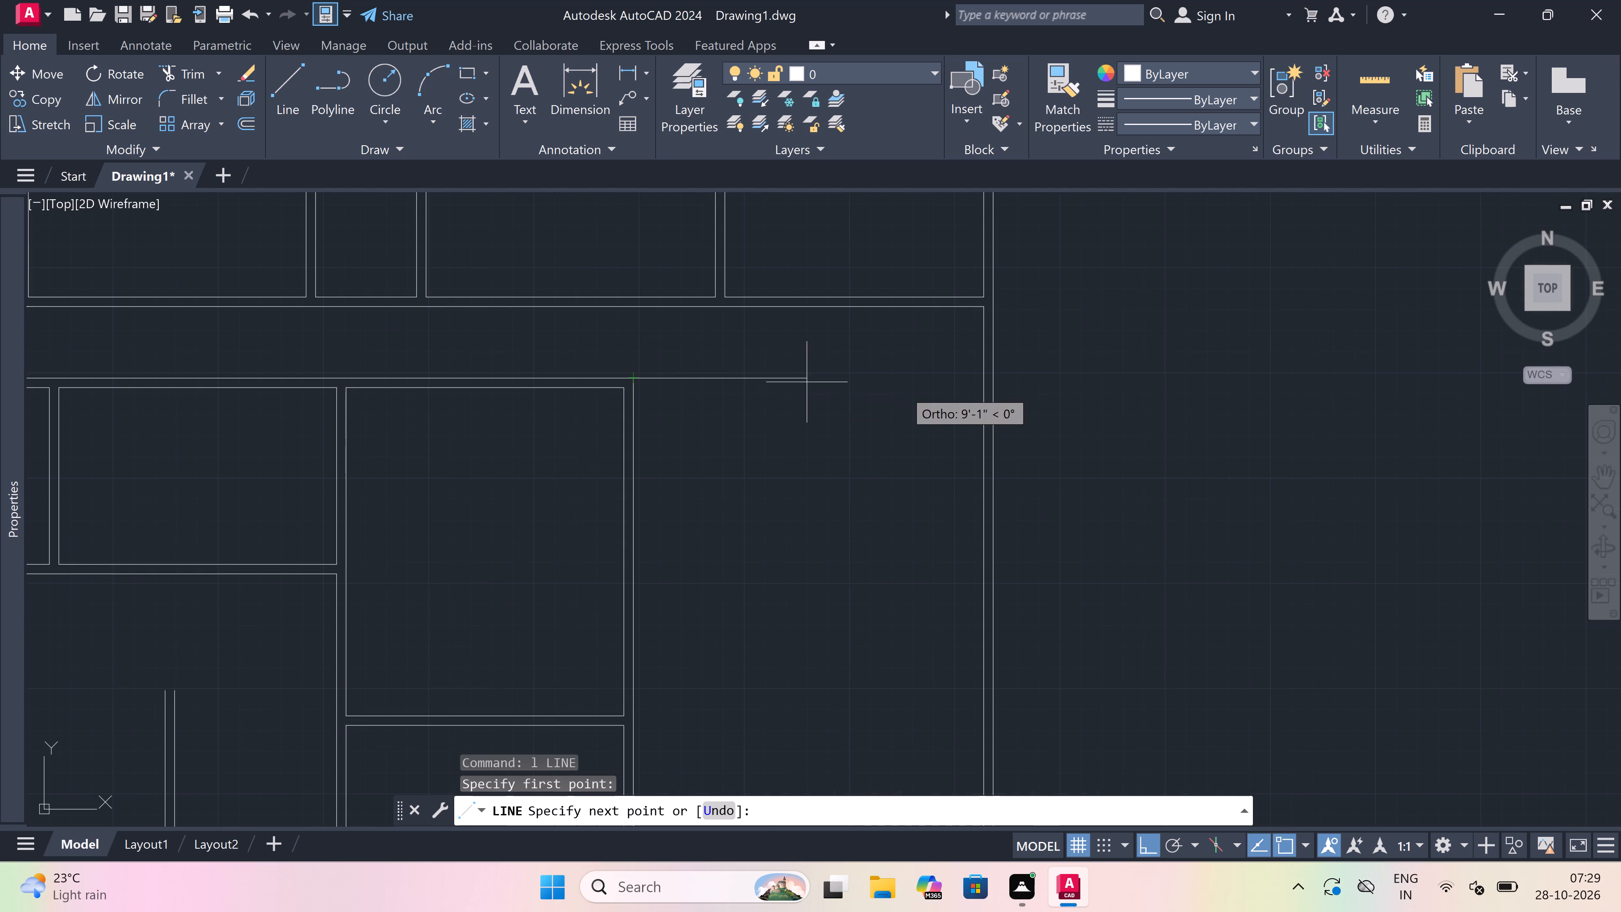
pyautogui.click(982, 374)
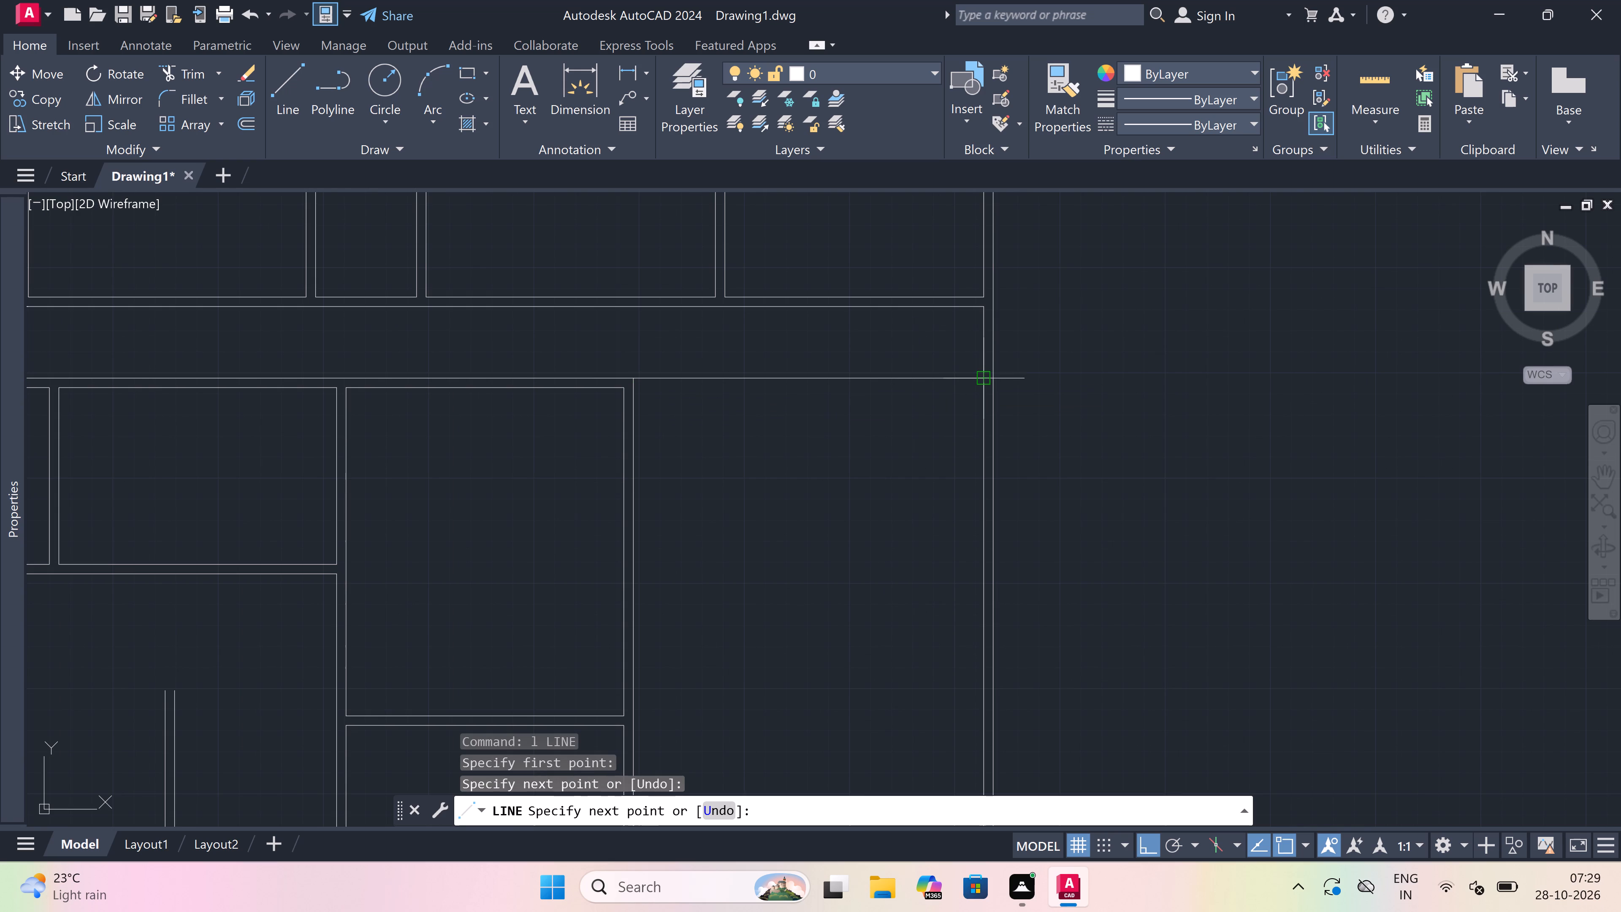
# Continue the line 4.5" down along the outer right wall and 4' left for the new wall's lower face.
pyautogui.scroll(5, 982, 374)
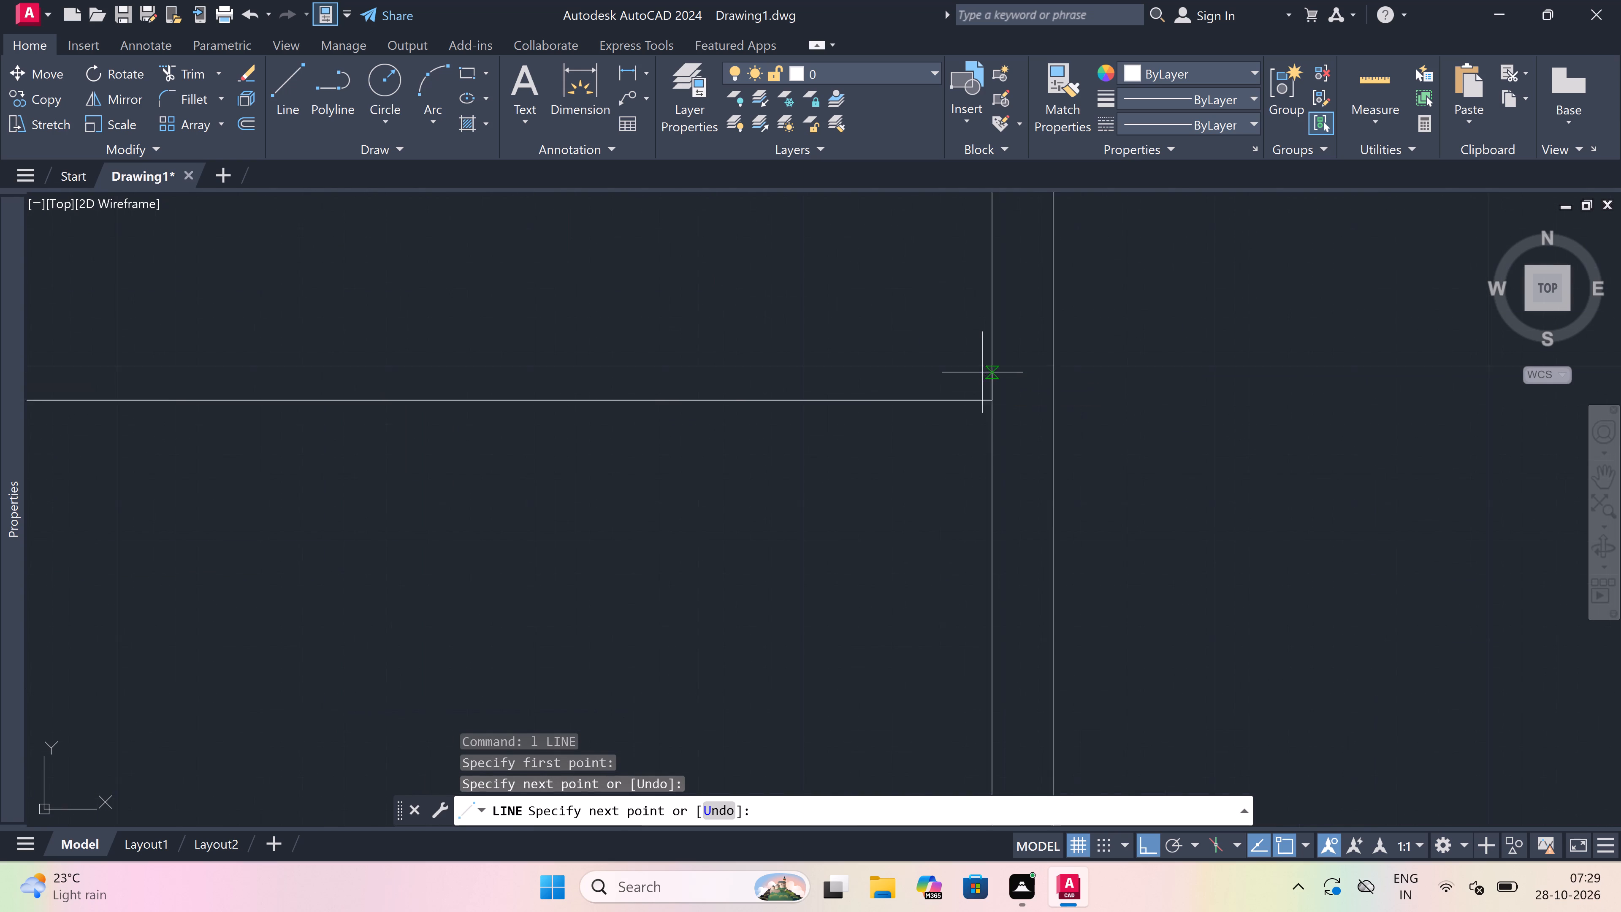
pyautogui.write('4.5"')
pyautogui.press('space')
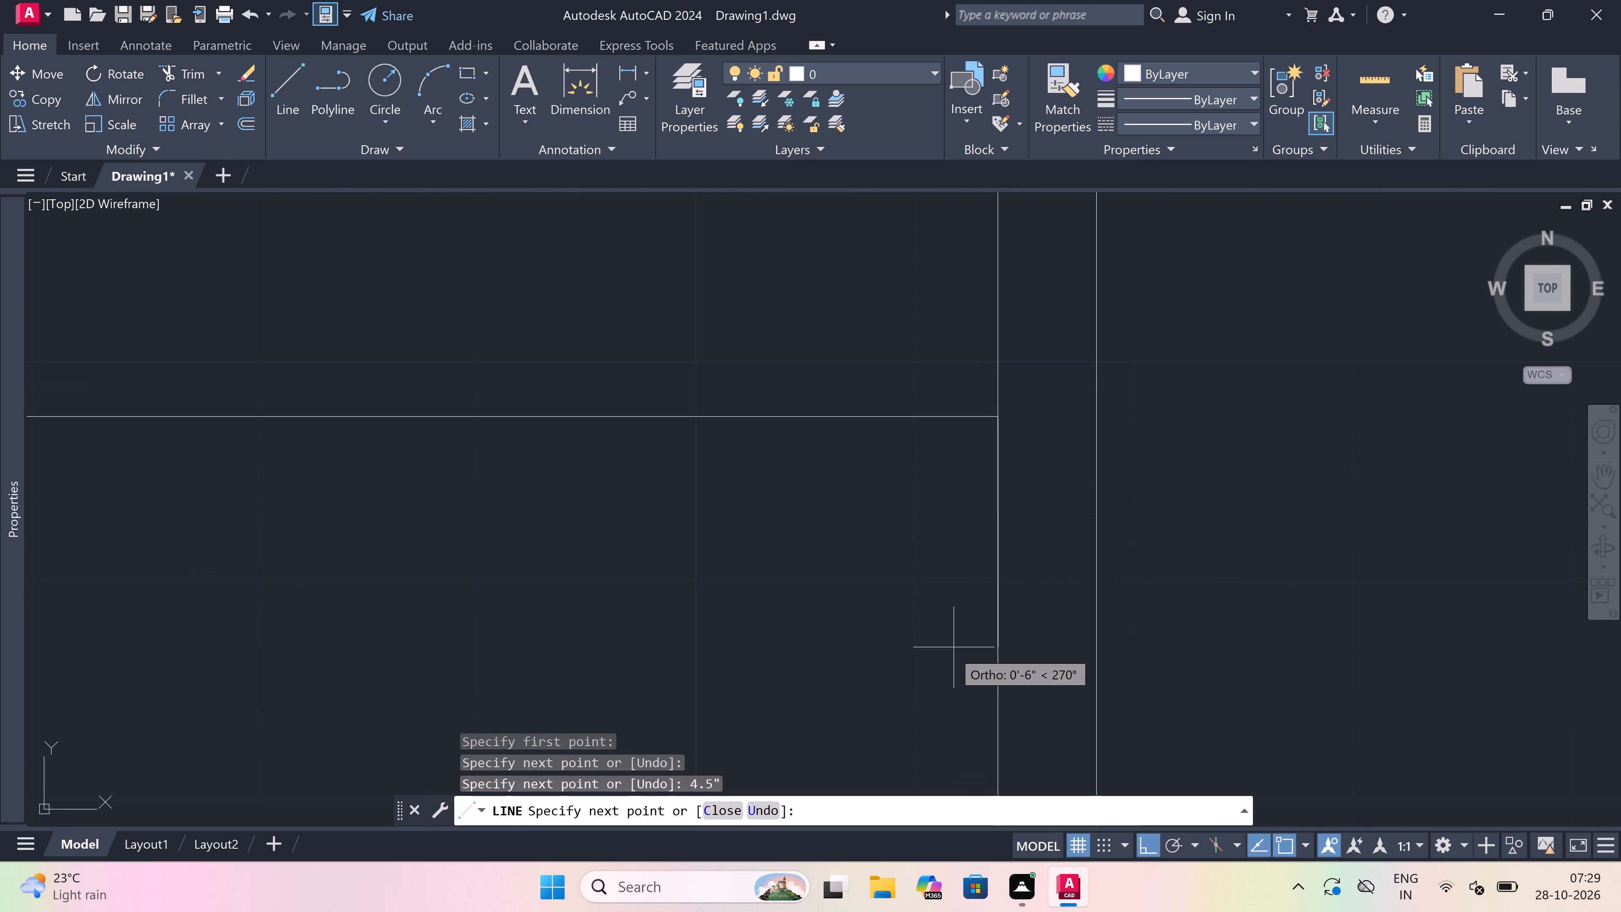
pyautogui.scroll(-2, 954, 647)
pyautogui.scroll(-2, 585, 570)
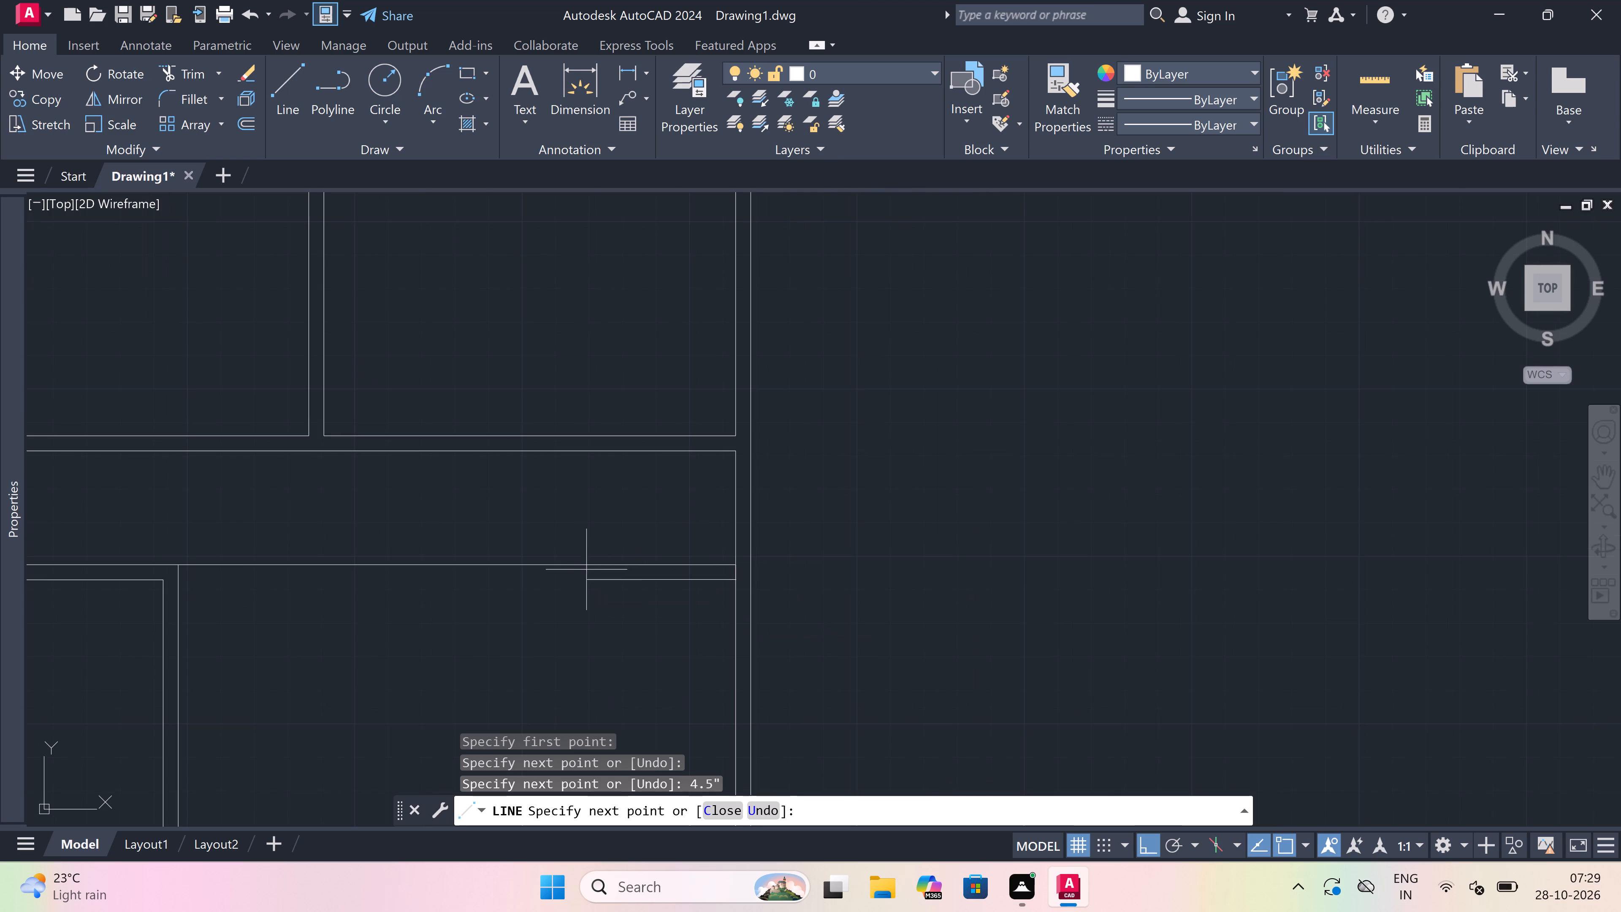
pyautogui.scroll(2, 640, 563)
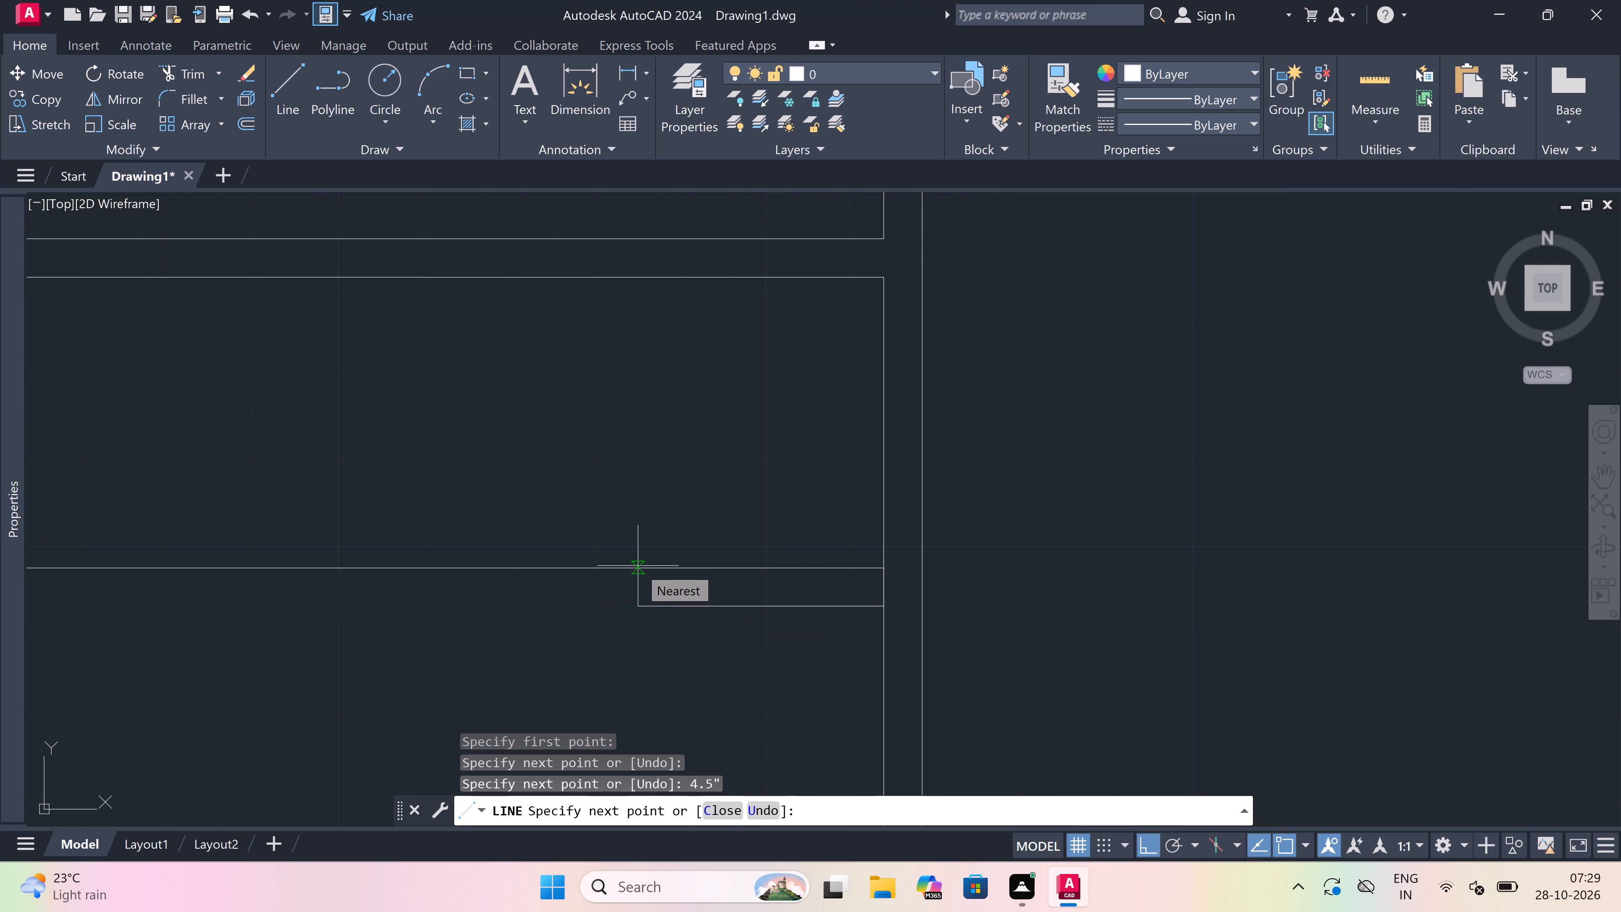
pyautogui.write("4'")
pyautogui.press('space')
# Outline a partition going 6'6" down, 4.5" left across its end, and back up to the new wall's top line.
pyautogui.scroll(-4, 653, 543)
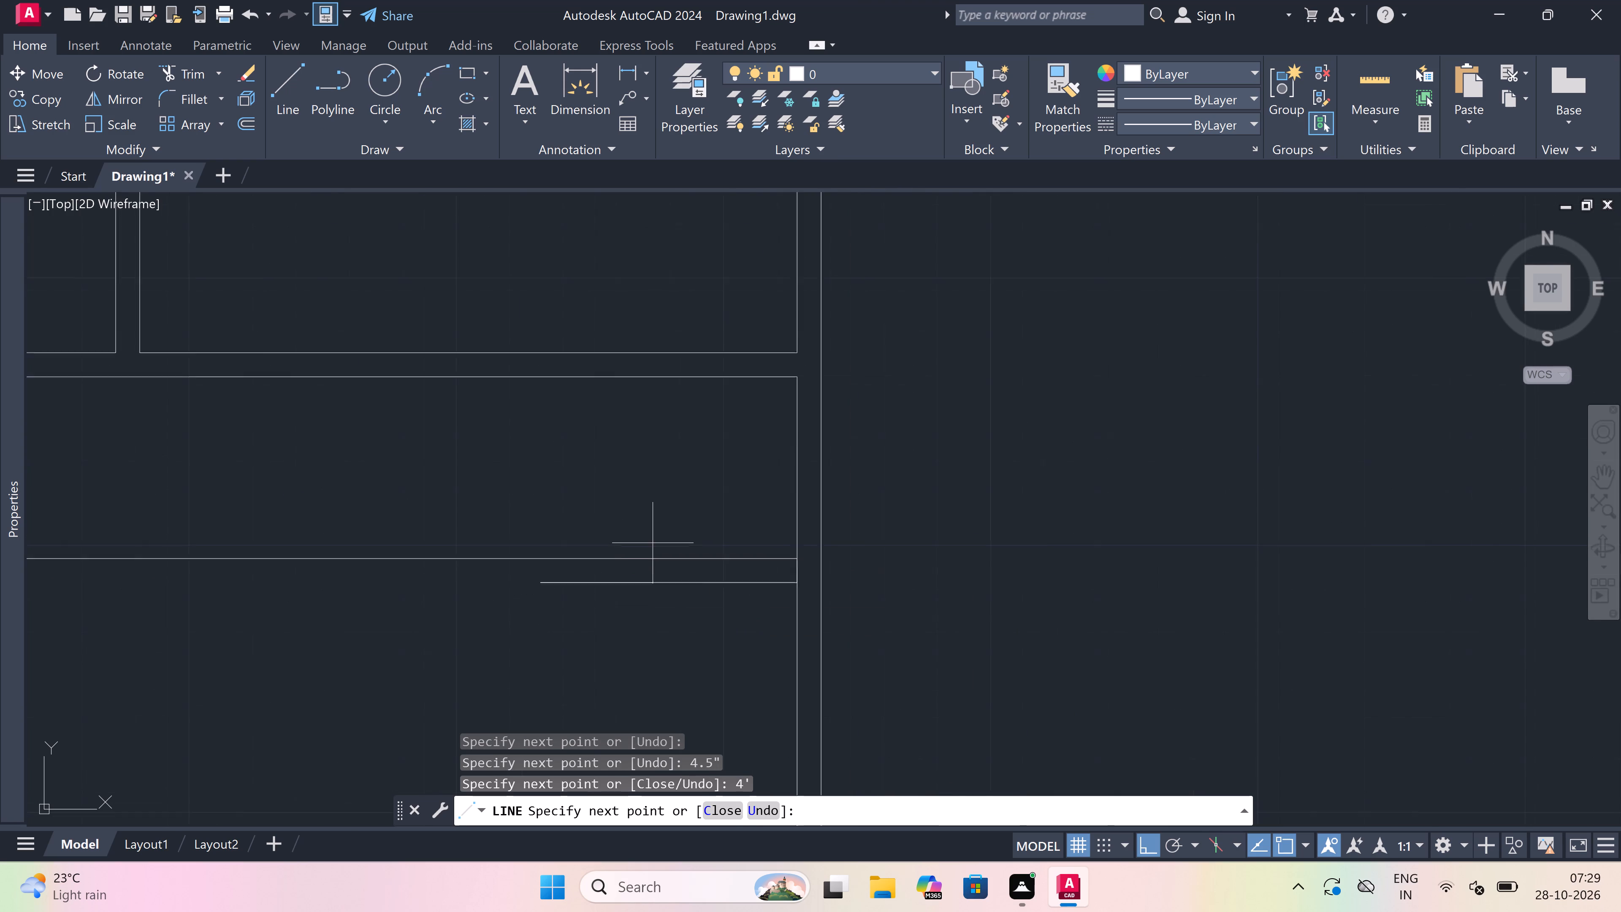
pyautogui.scroll(3, 636, 581)
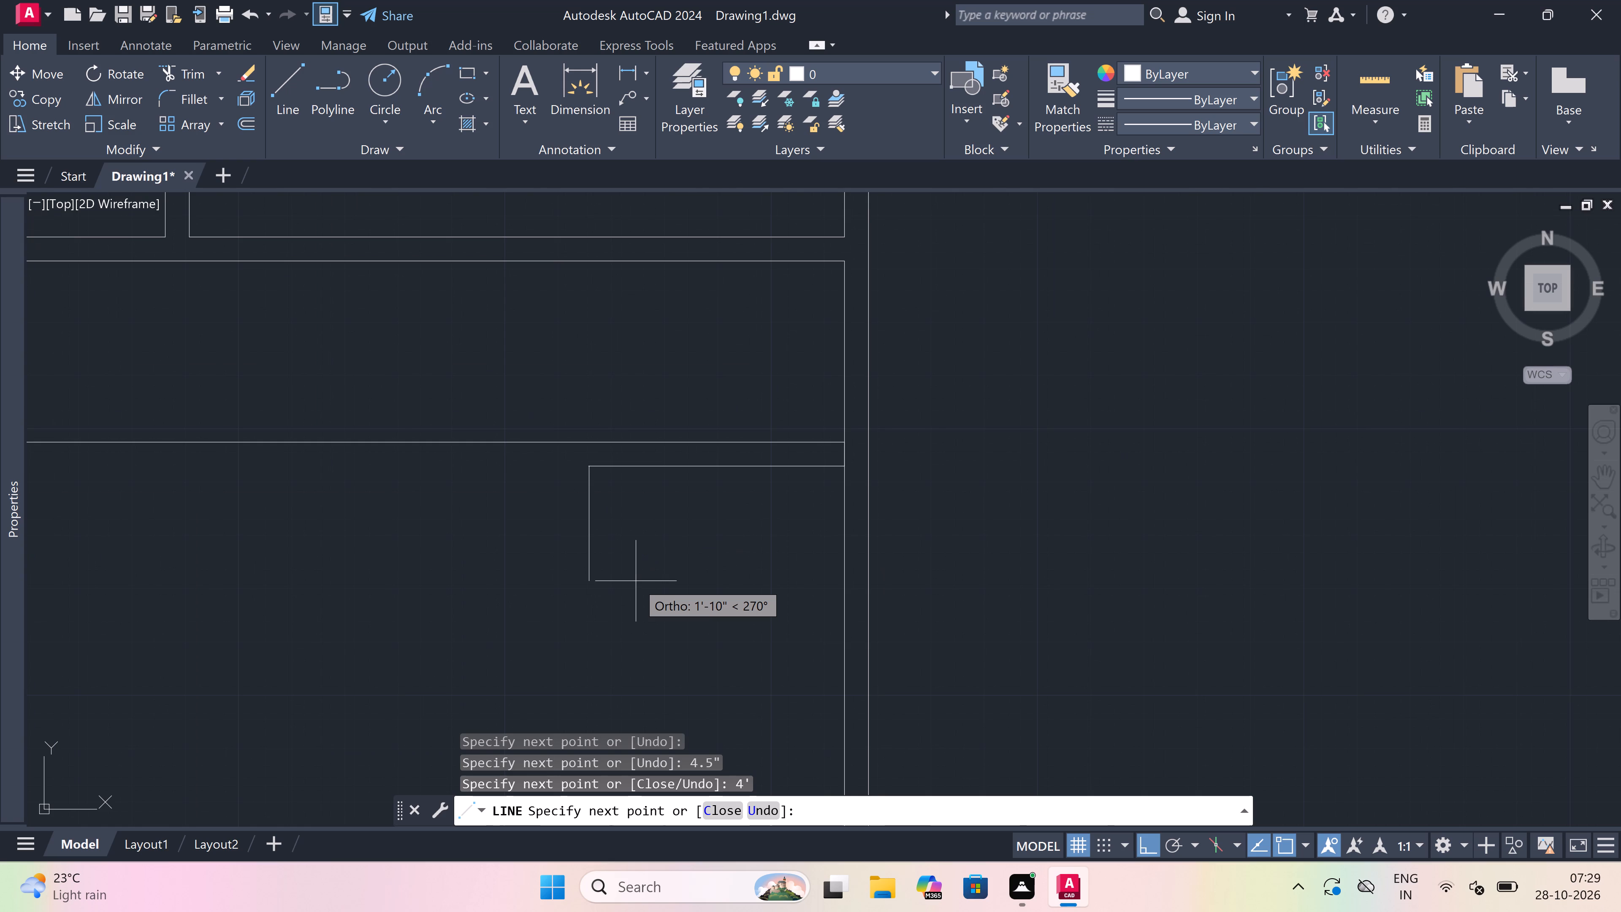
pyautogui.write('6\'6"')
pyautogui.press('space')
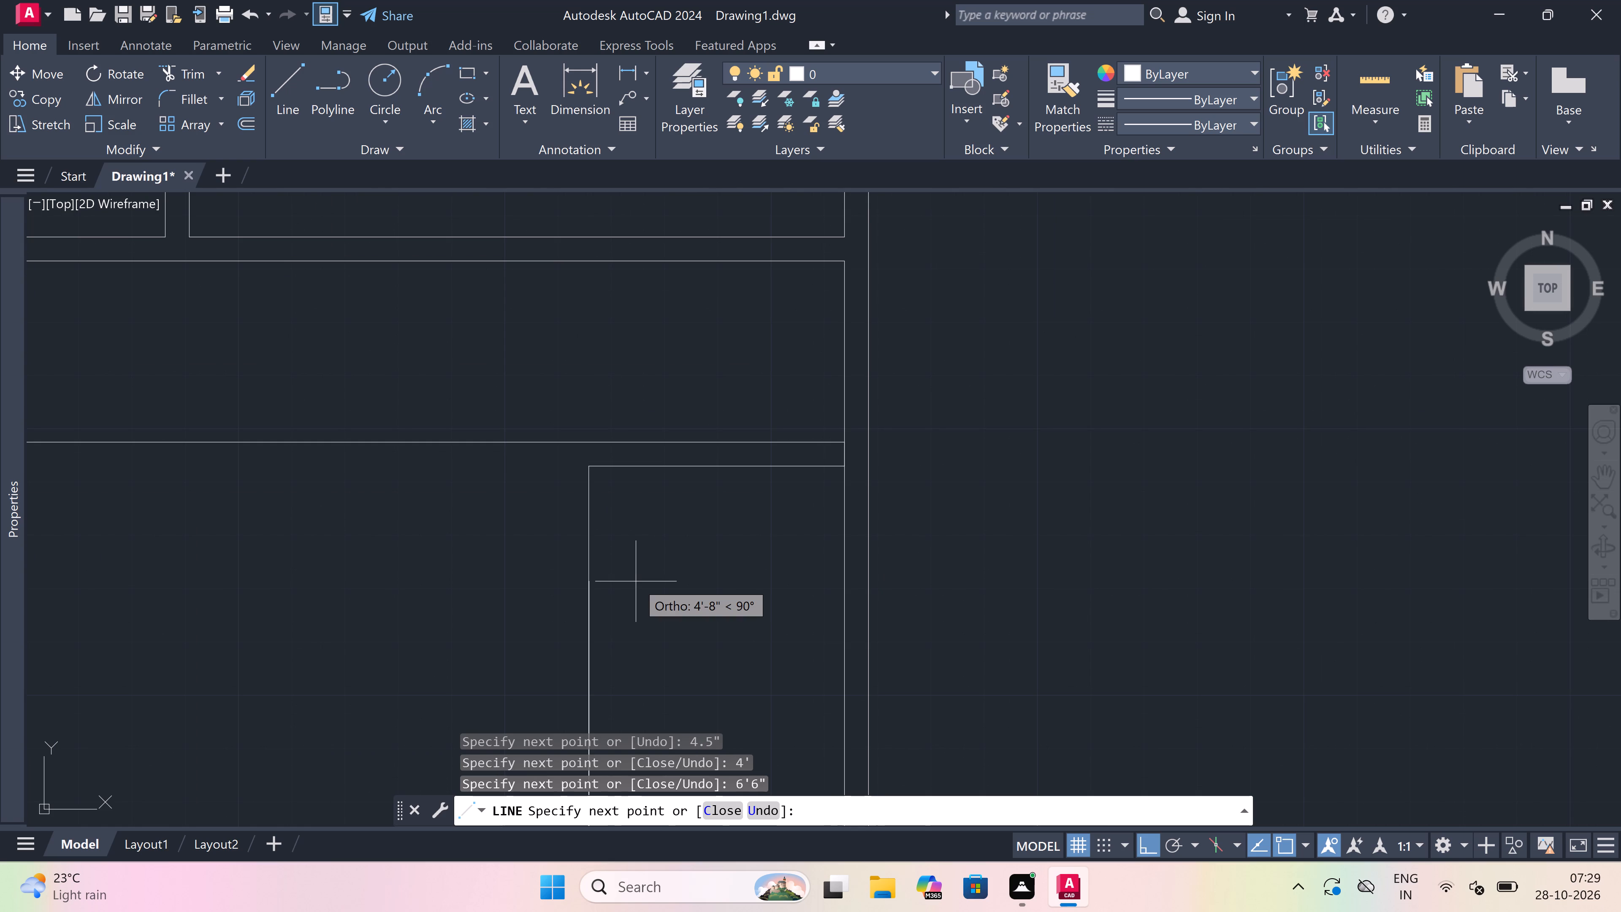
pyautogui.scroll(-5, 636, 582)
pyautogui.scroll(4, 624, 626)
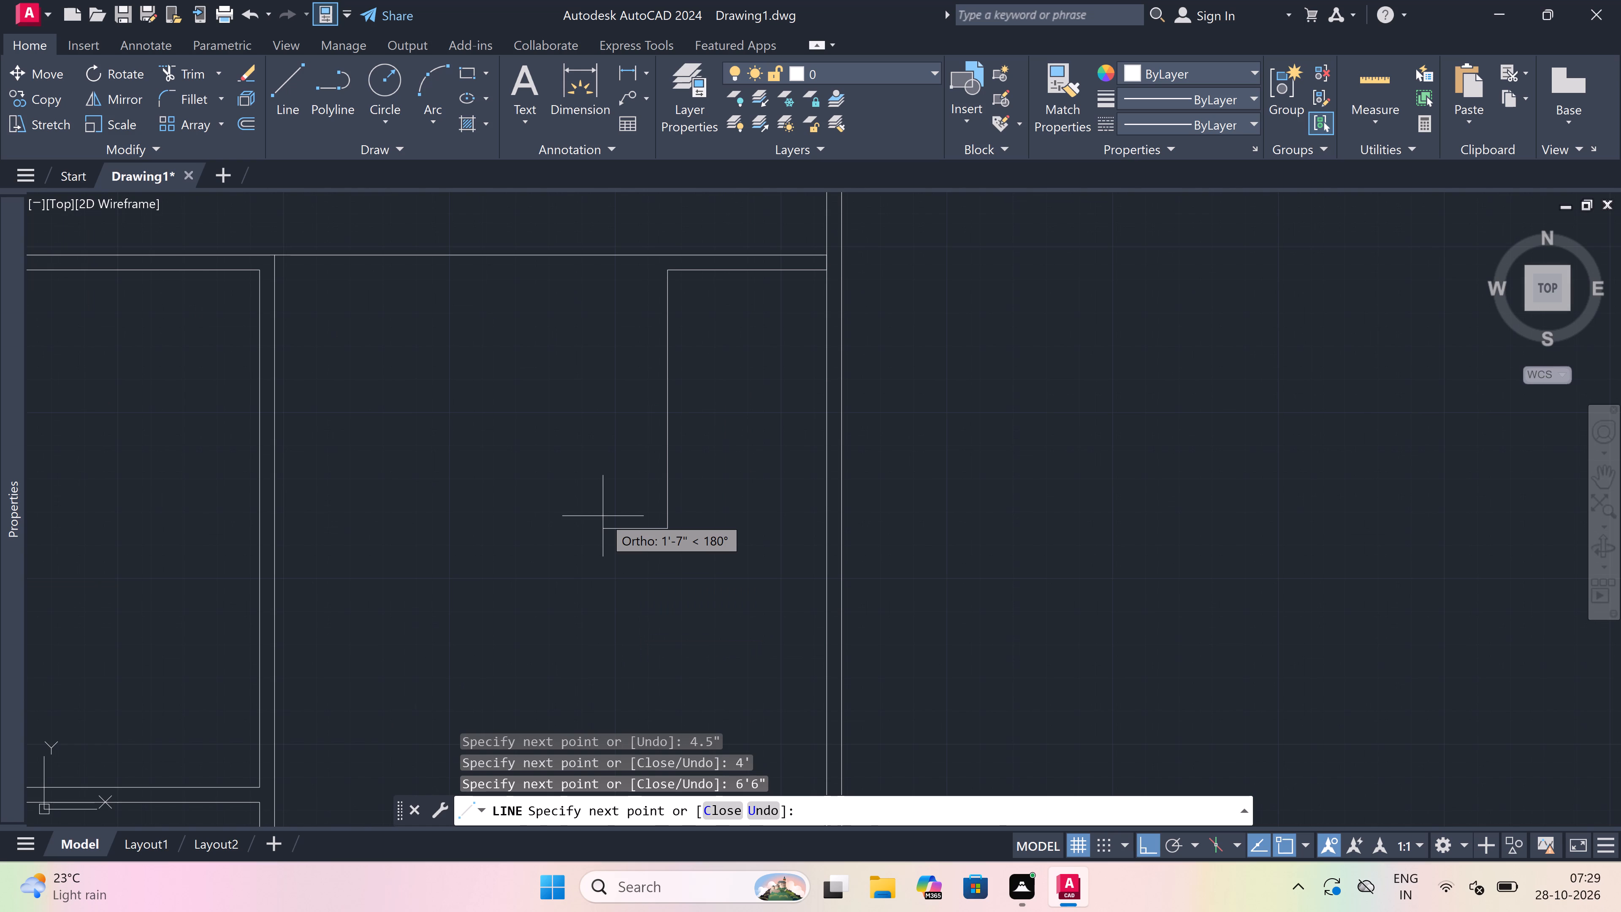
pyautogui.write('4.5"')
pyautogui.press('space')
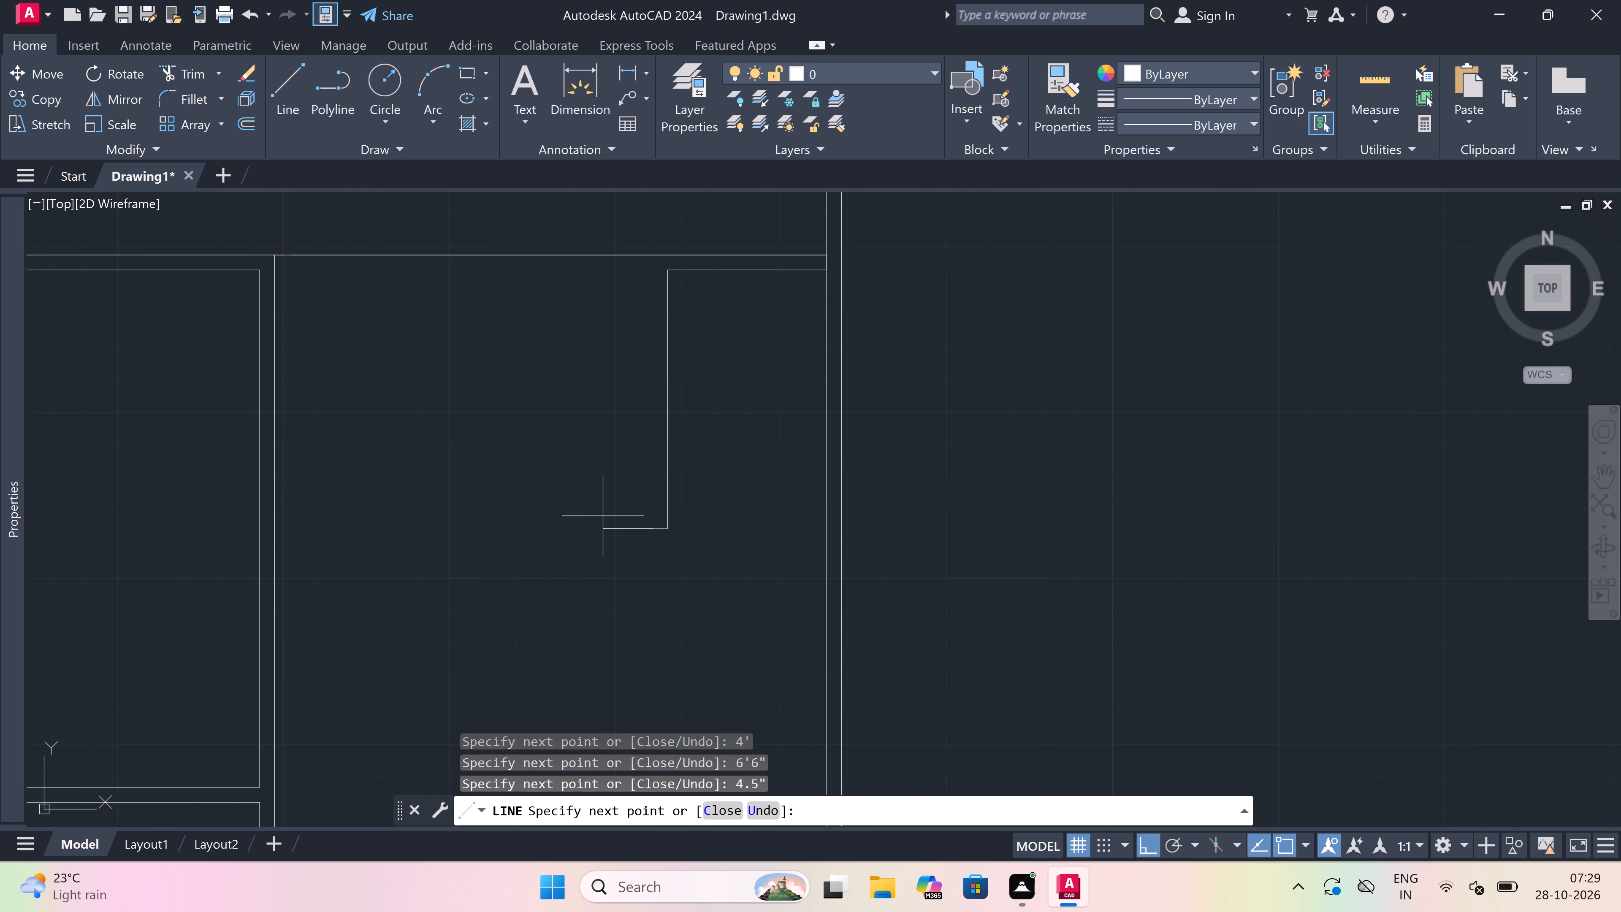
pyautogui.scroll(-2, 600, 518)
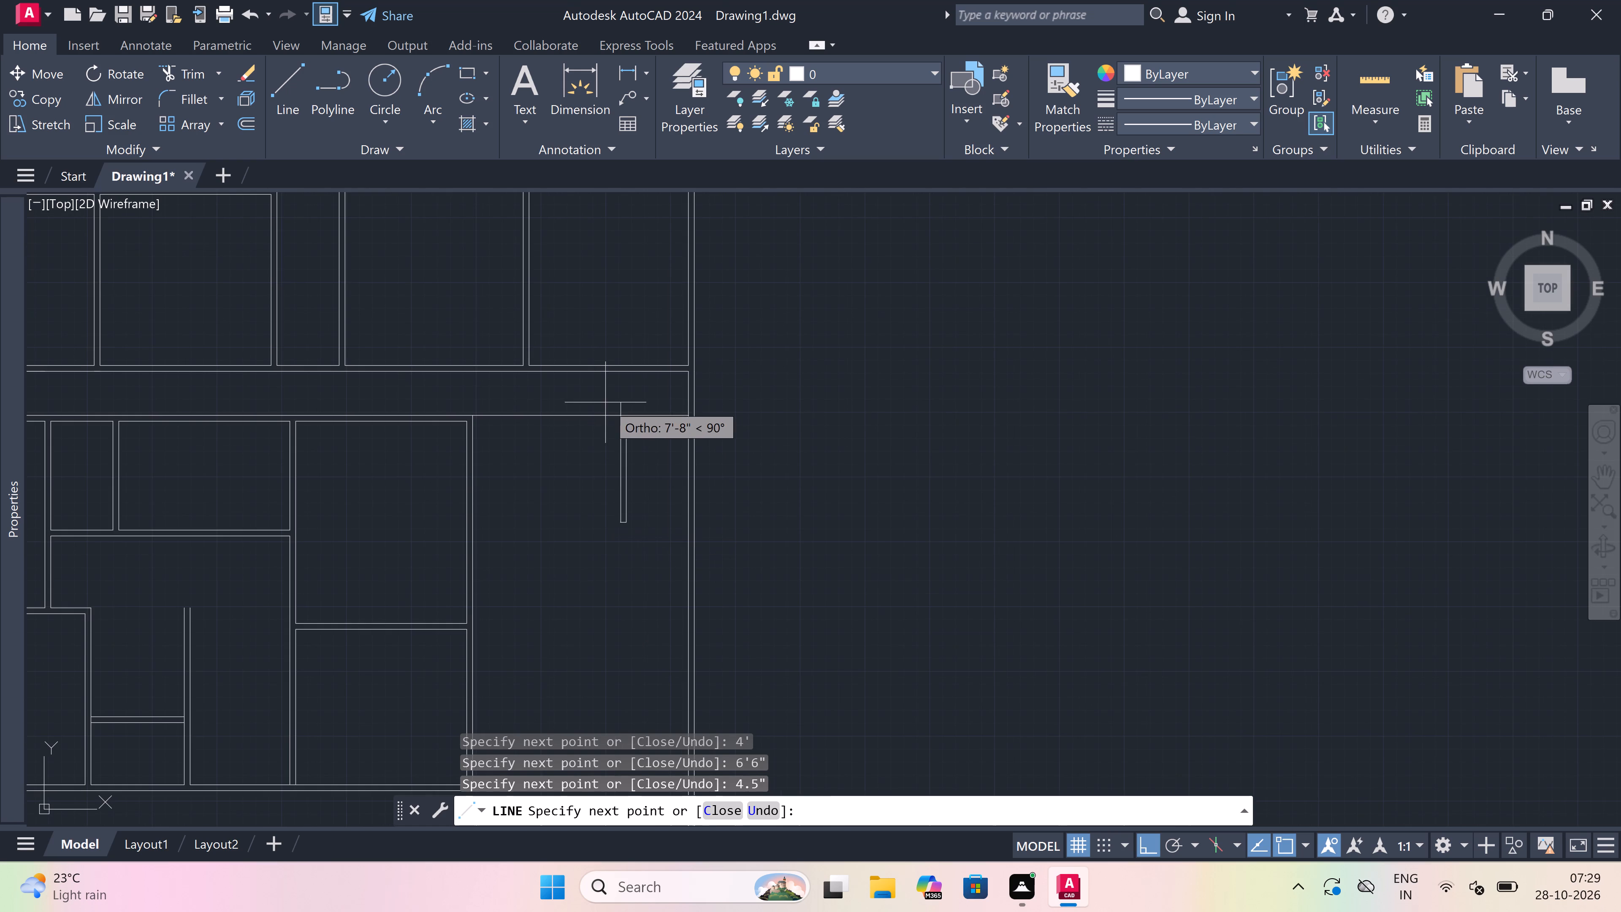
pyautogui.scroll(4, 621, 412)
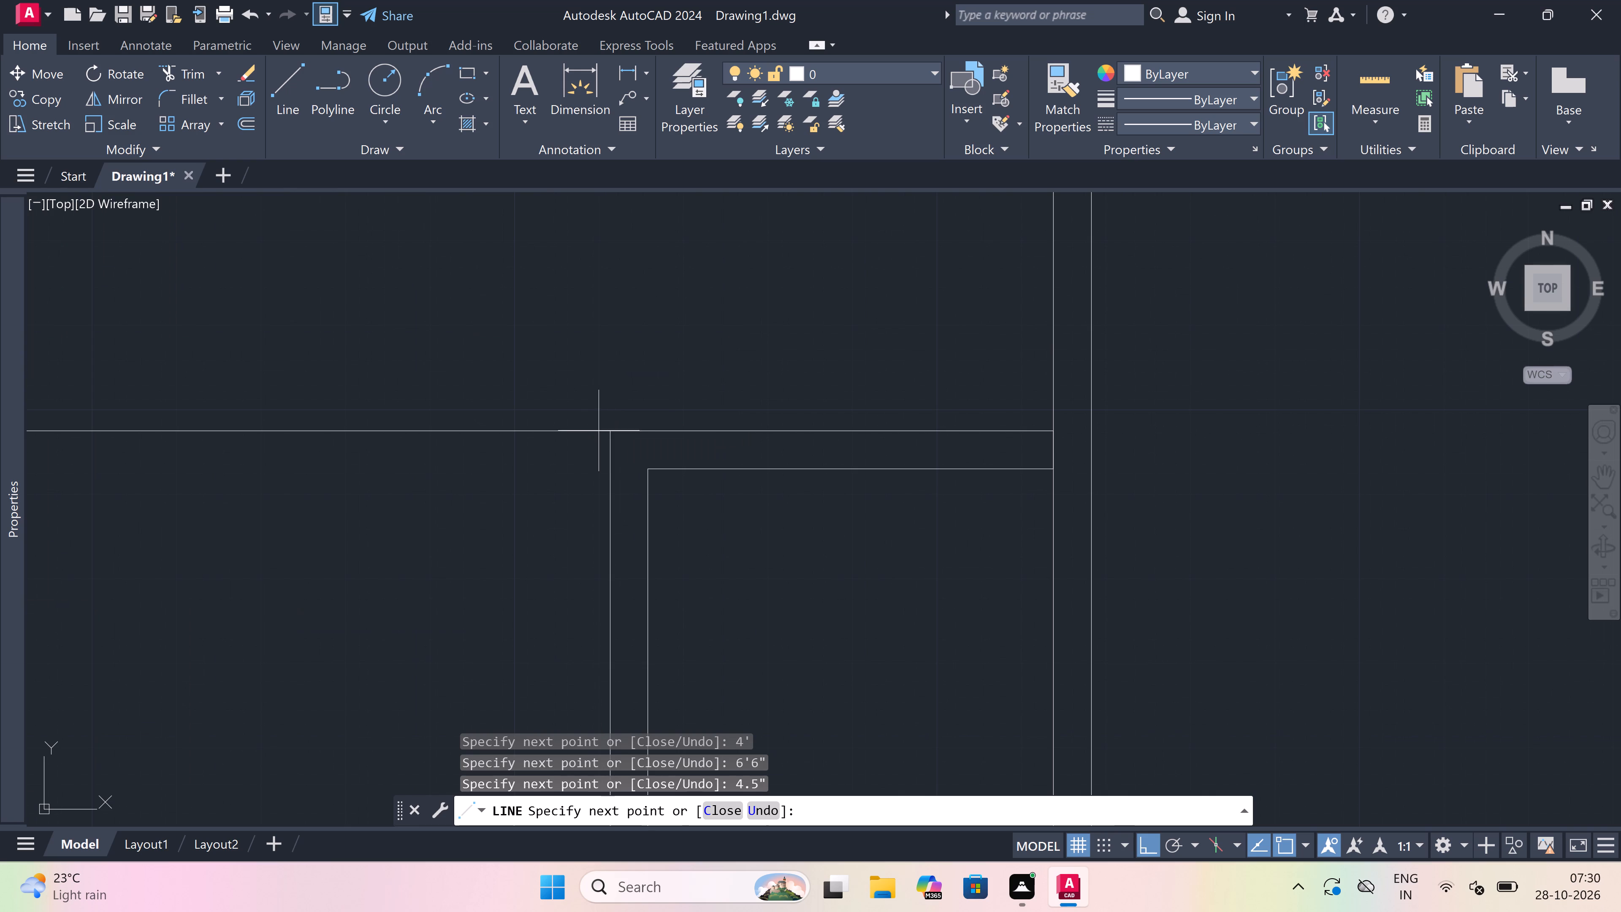
pyautogui.click(614, 426)
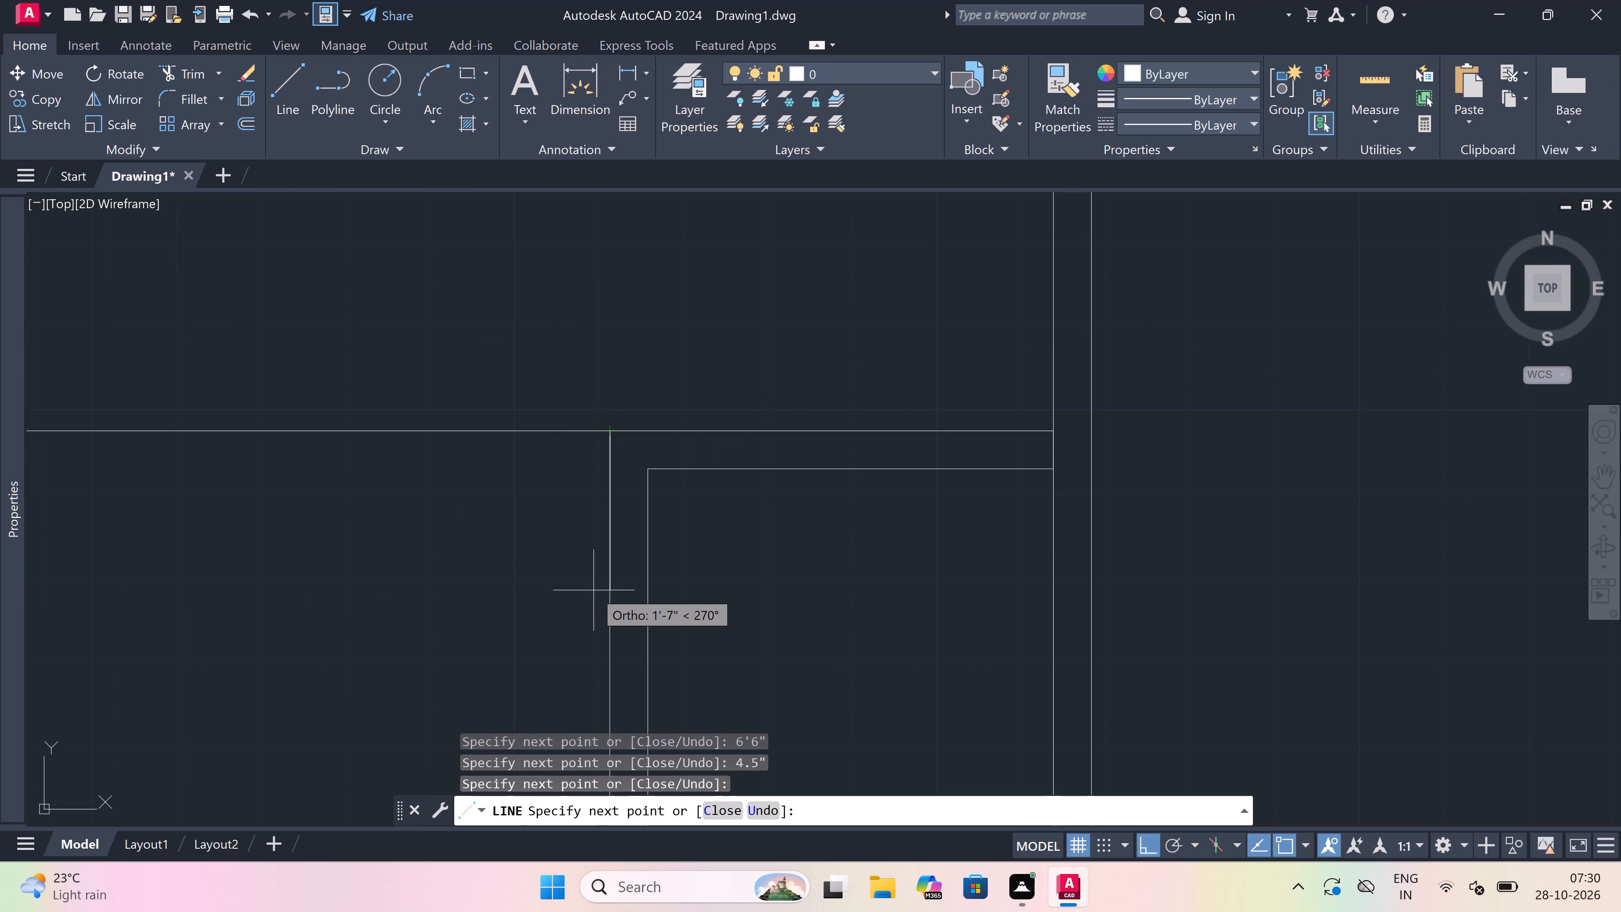
# Outline a room from the partition: 9" down, 7' left, down level with the partition's lower end, and back across to it.
pyautogui.press('9')
pyautogui.hotkey('shift', '"')
pyautogui.press('space')
pyautogui.scroll(-3, 593, 590)
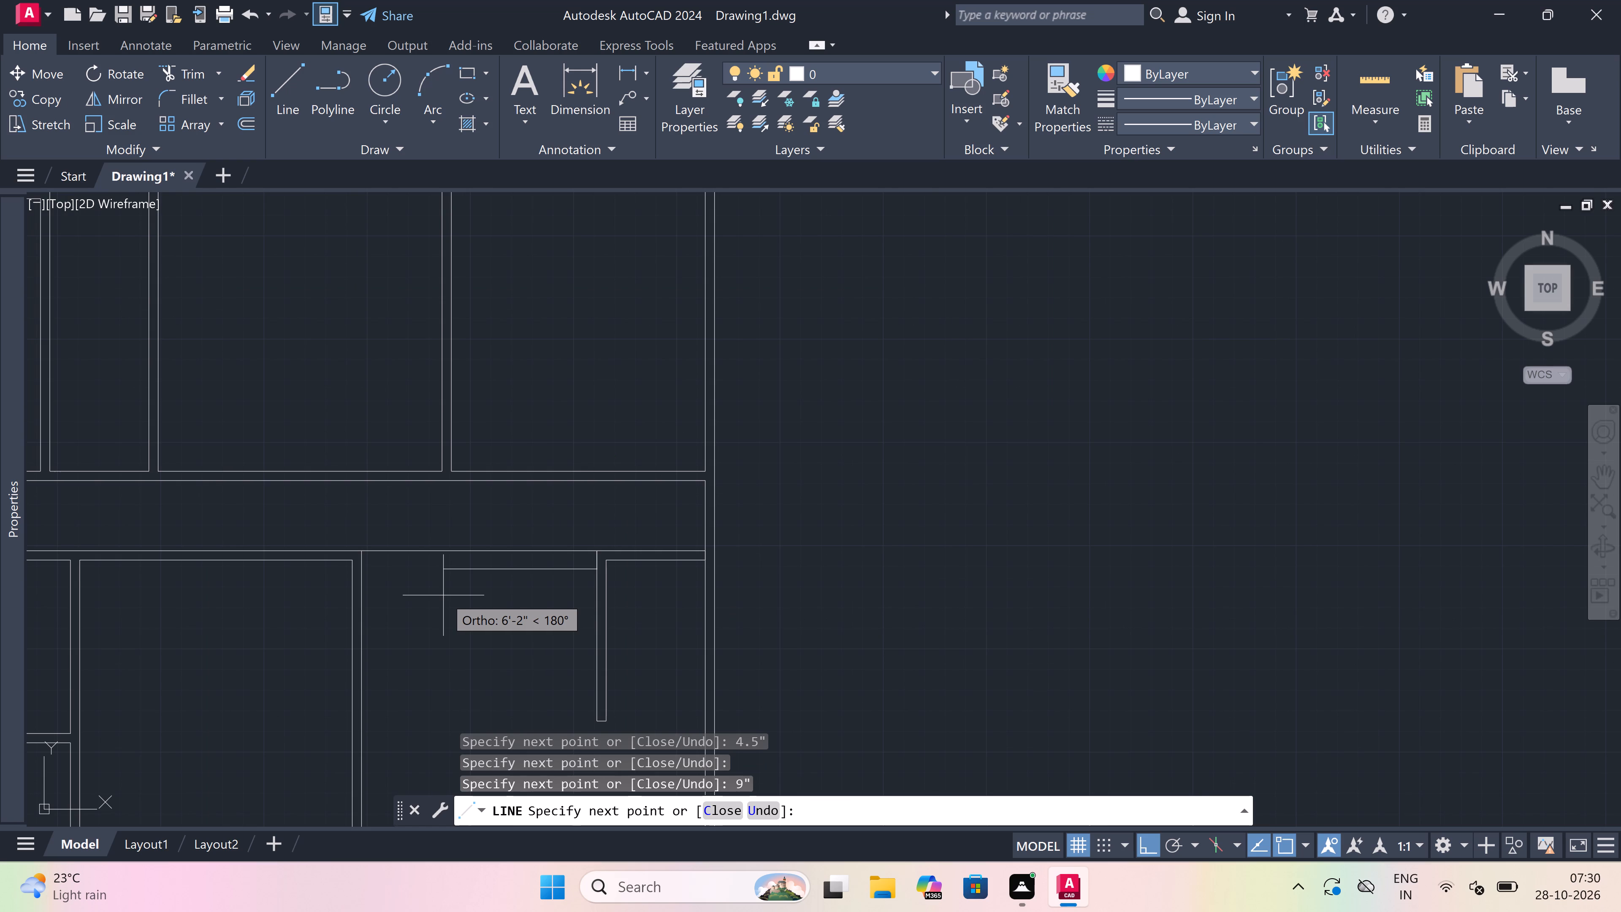
pyautogui.write("7'")
pyautogui.press('space')
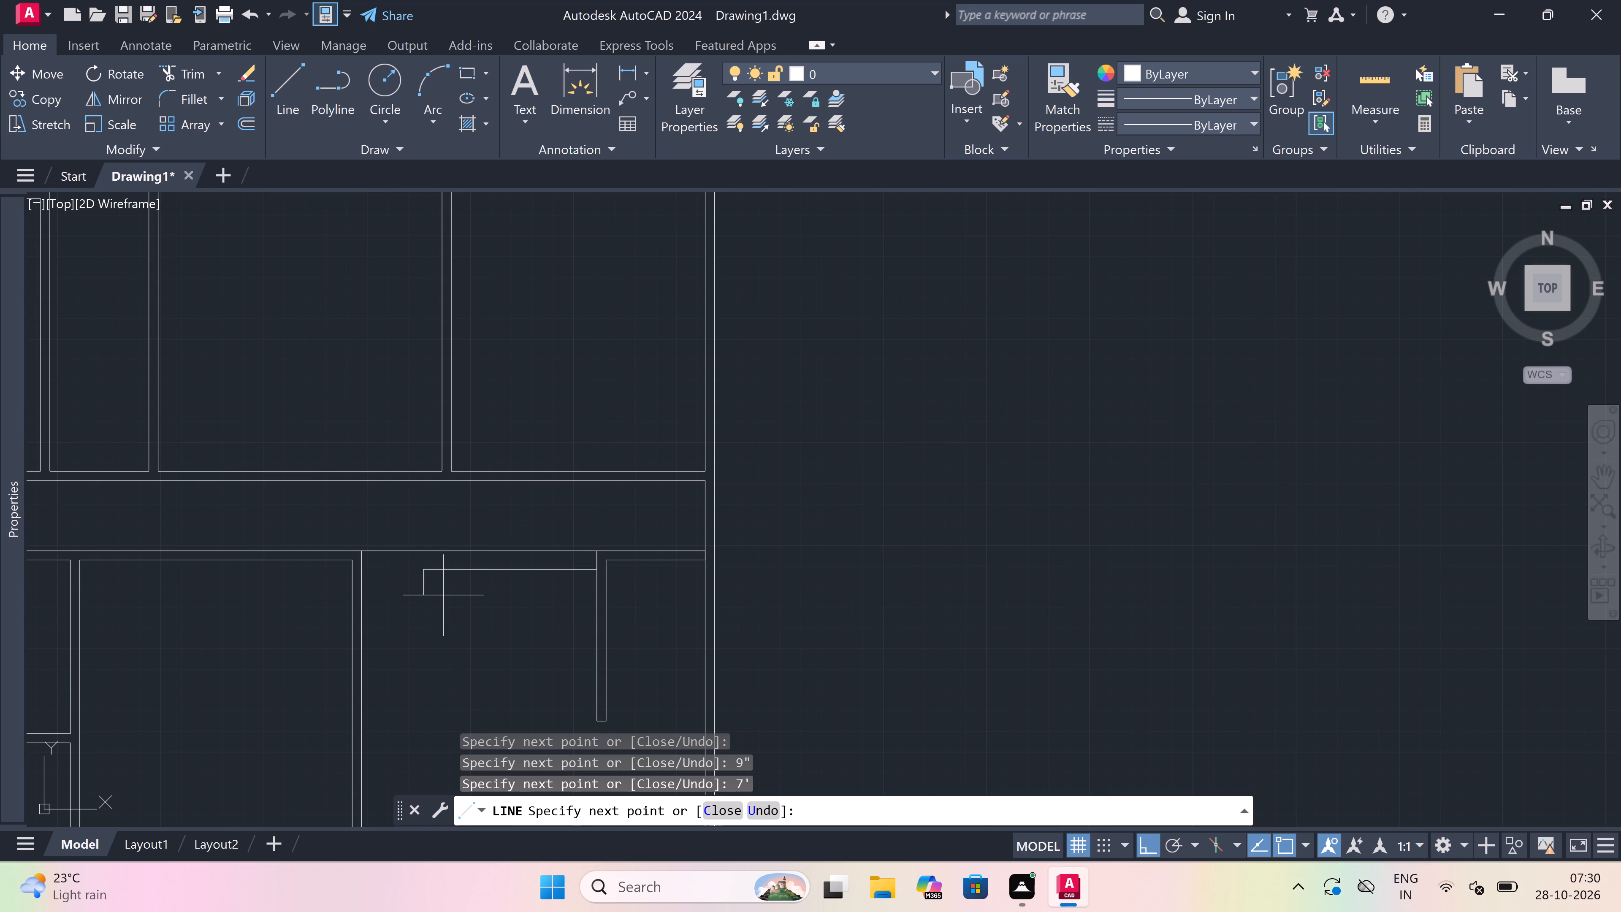
pyautogui.scroll(-1, 442, 597)
pyautogui.scroll(2, 429, 645)
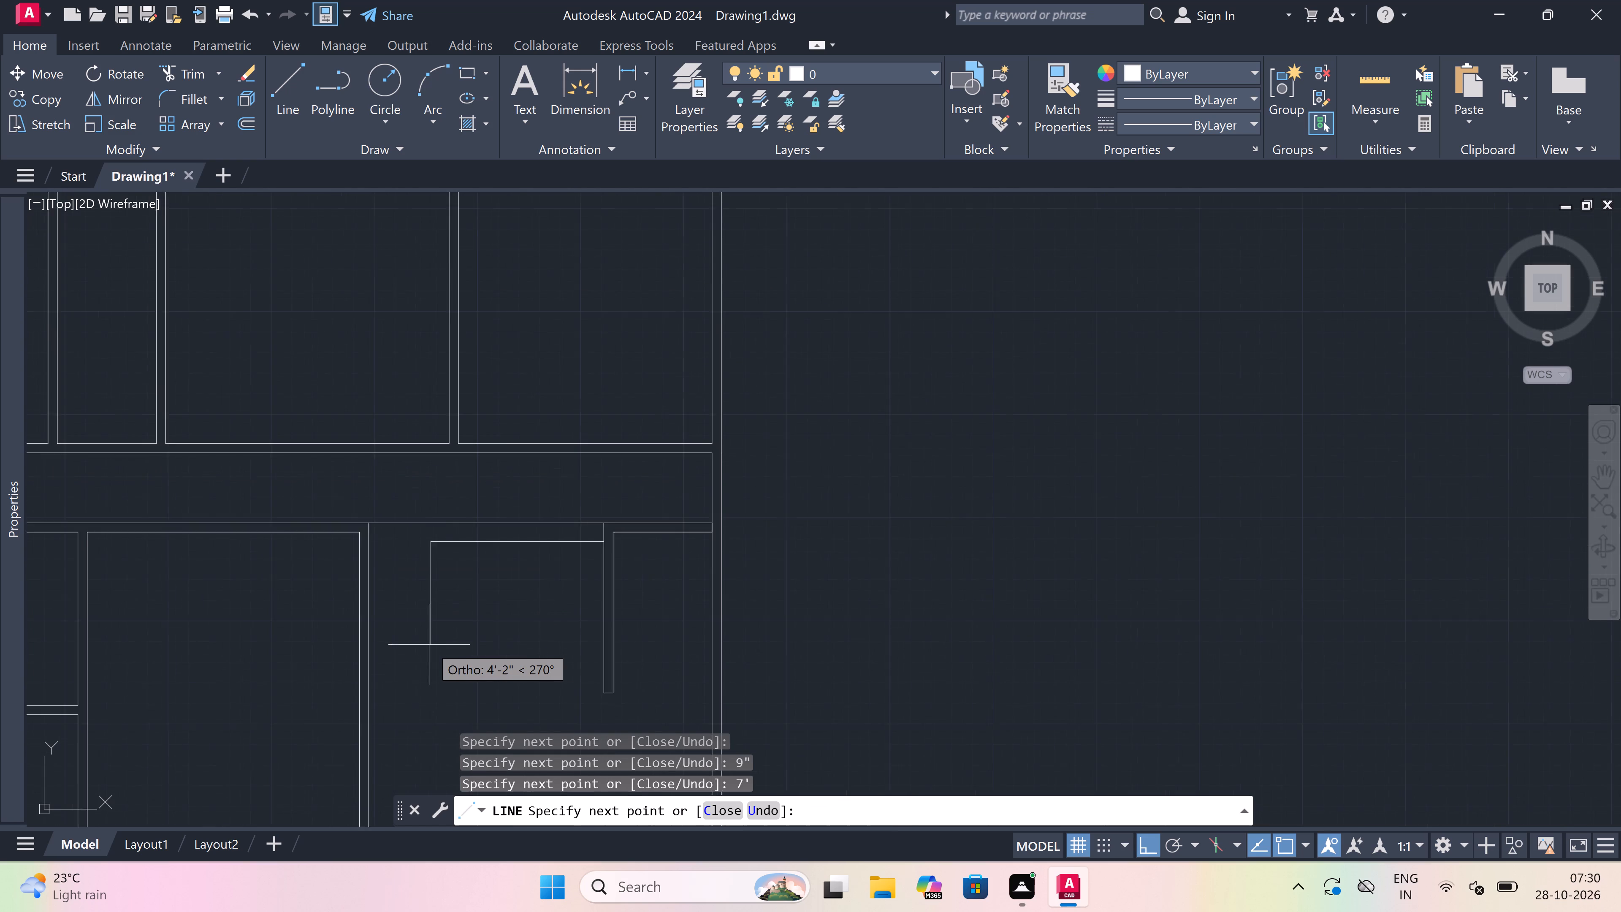
pyautogui.scroll(1, 429, 645)
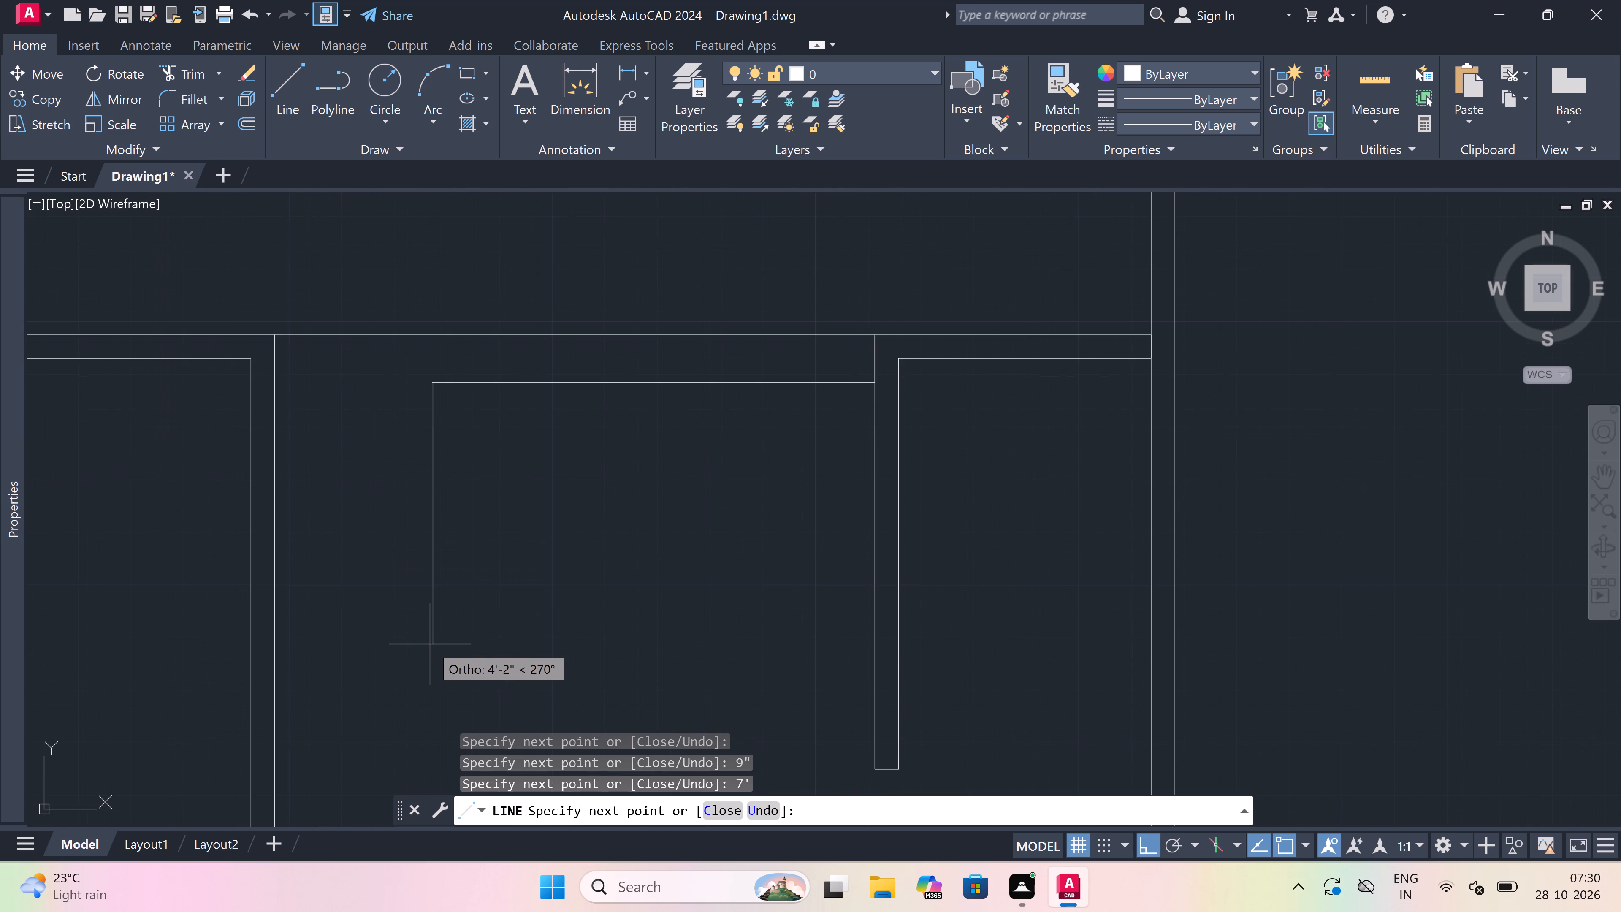
pyautogui.scroll(-4, 493, 555)
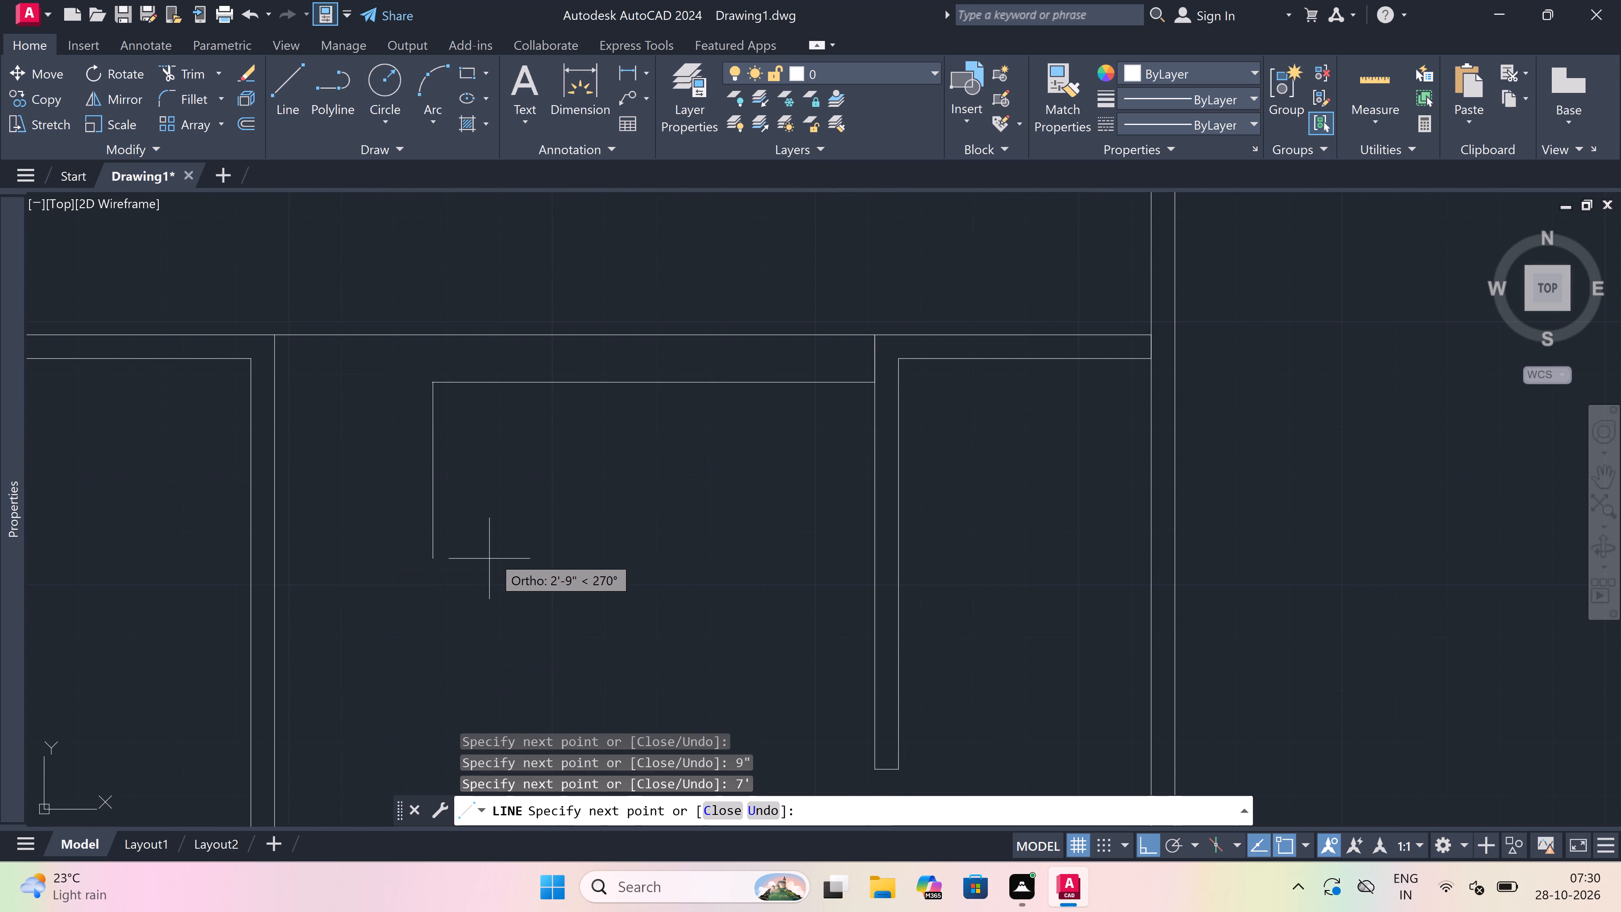
pyautogui.scroll(3, 465, 600)
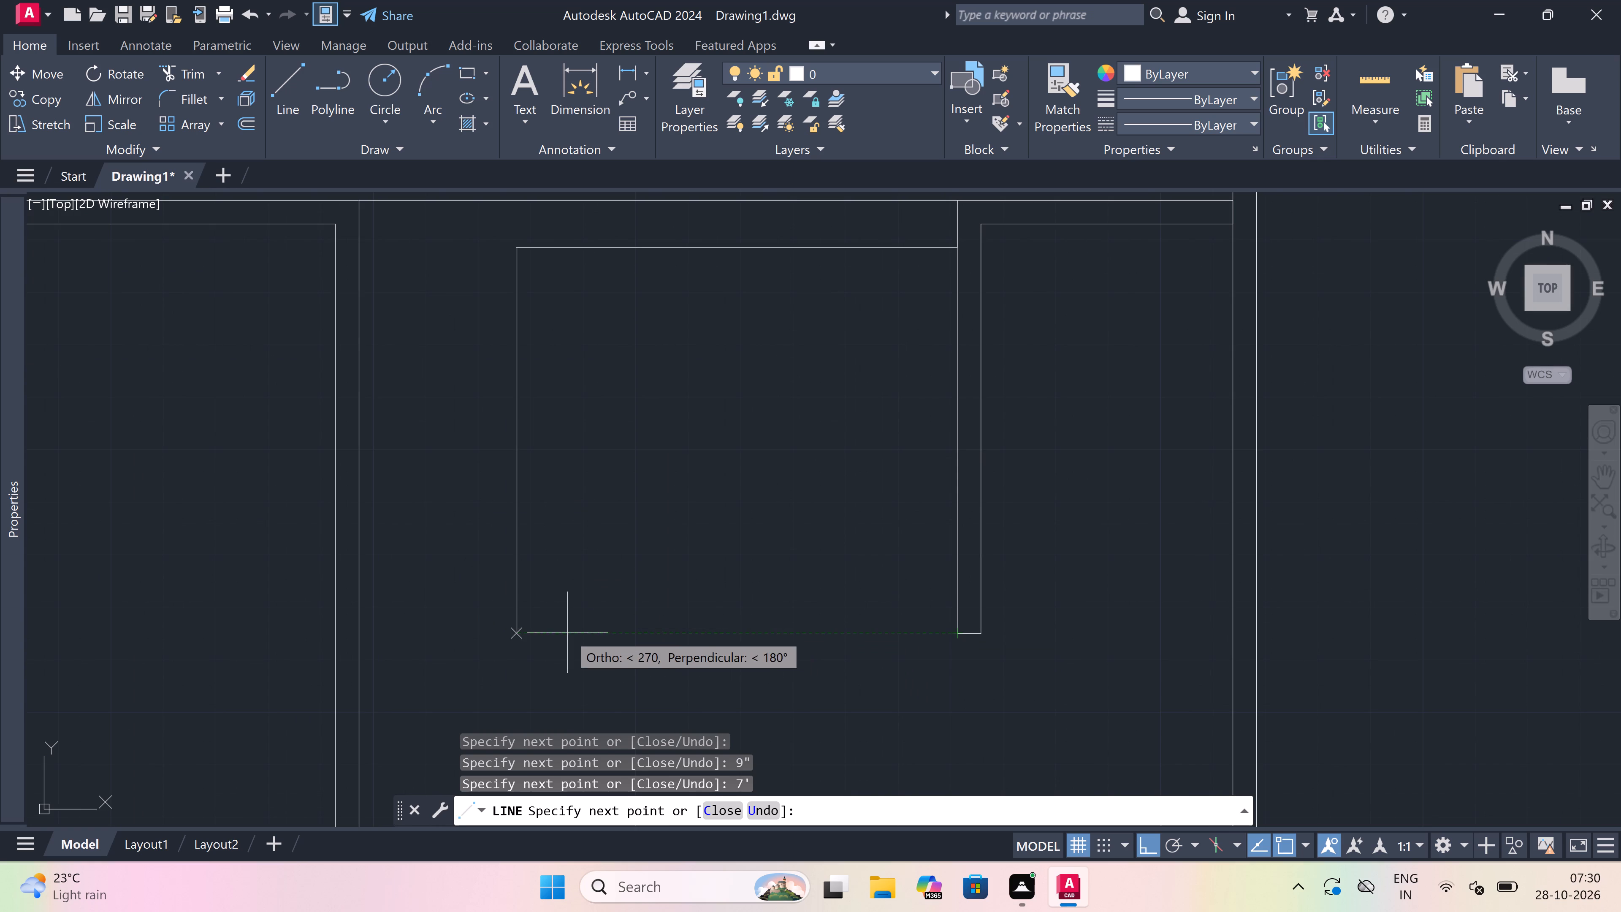
pyautogui.moveTo(523, 633); pyautogui.dragTo(618, 625)
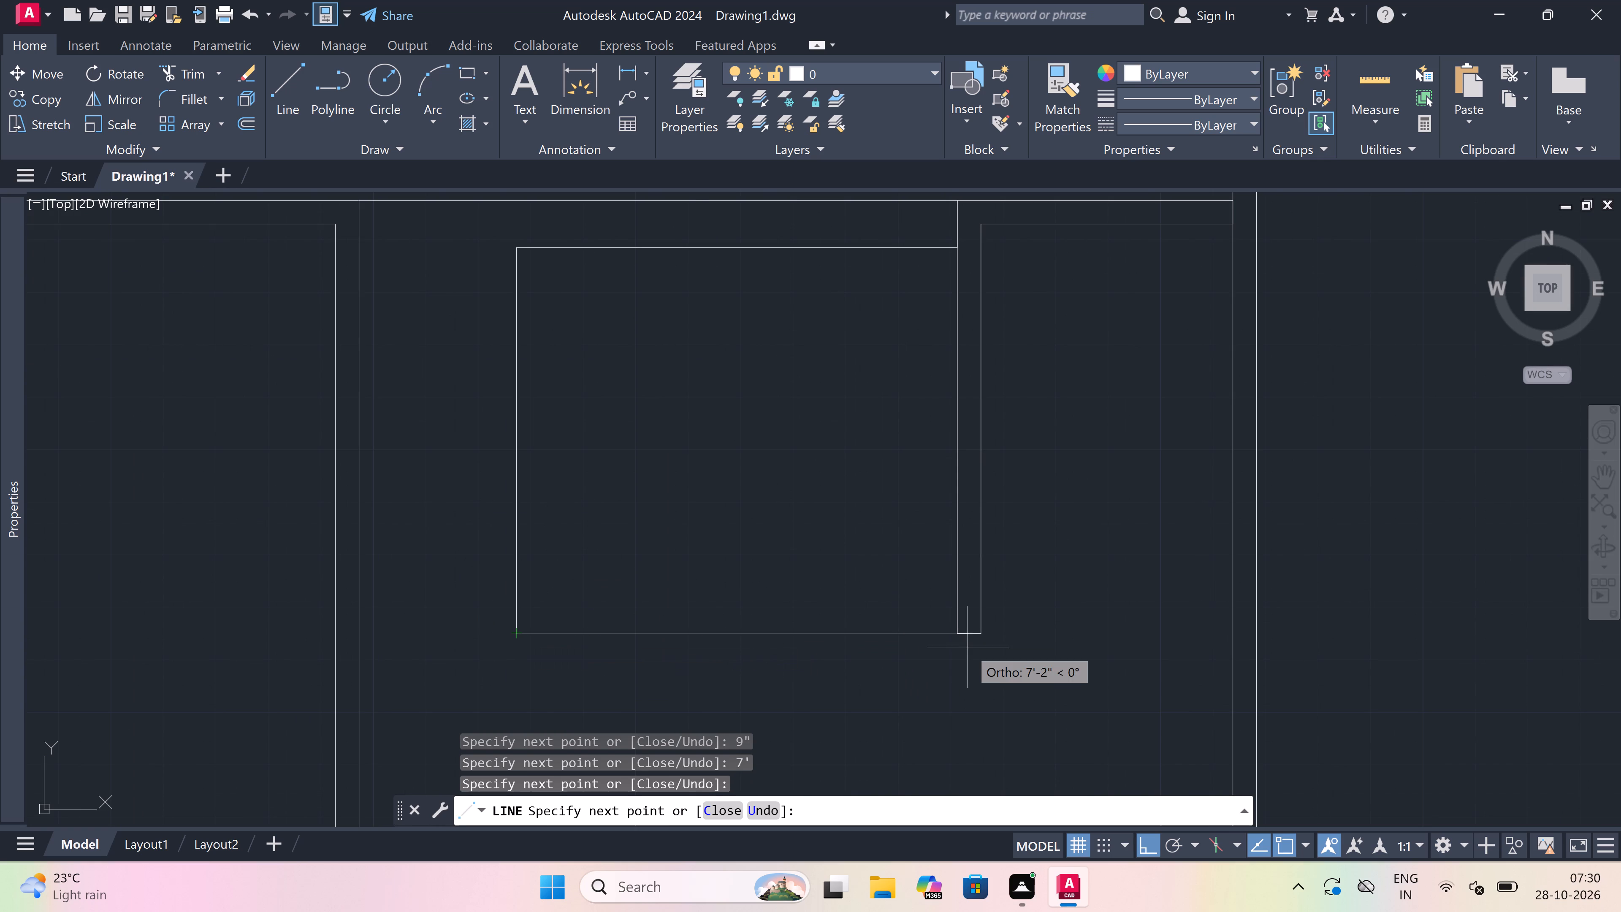
pyautogui.click(957, 638)
pyautogui.press('Escape')
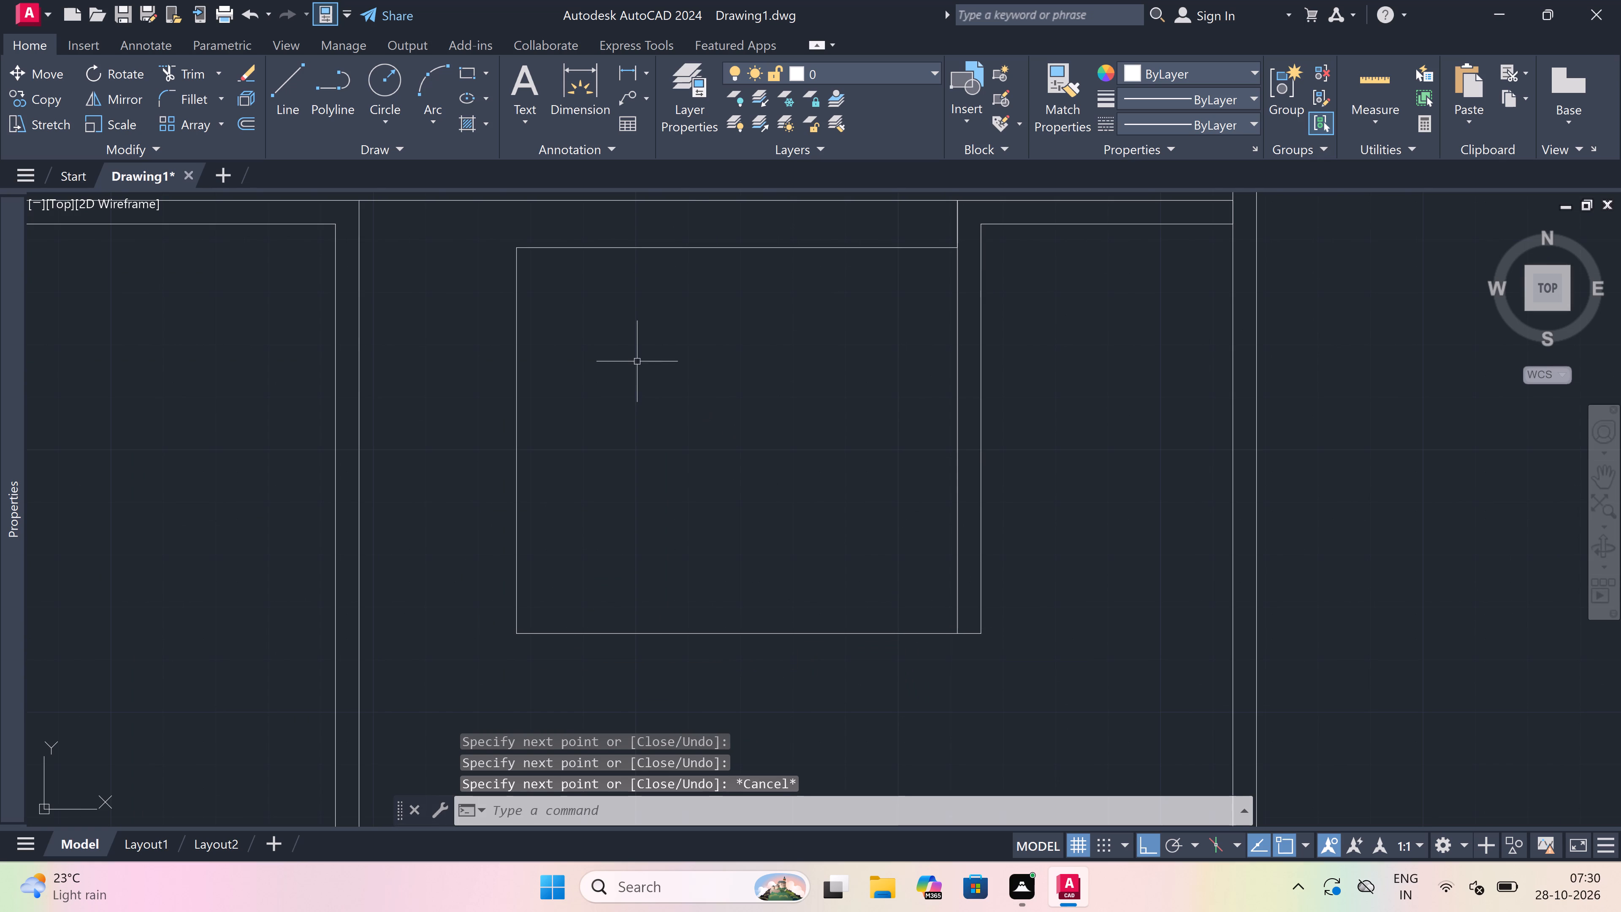
# Draw the room's left wall inner face: up from its top-left corner to the top wall line, 9" right, and down to the bottom line.
pyautogui.scroll(-3, 637, 372)
pyautogui.scroll(2, 651, 316)
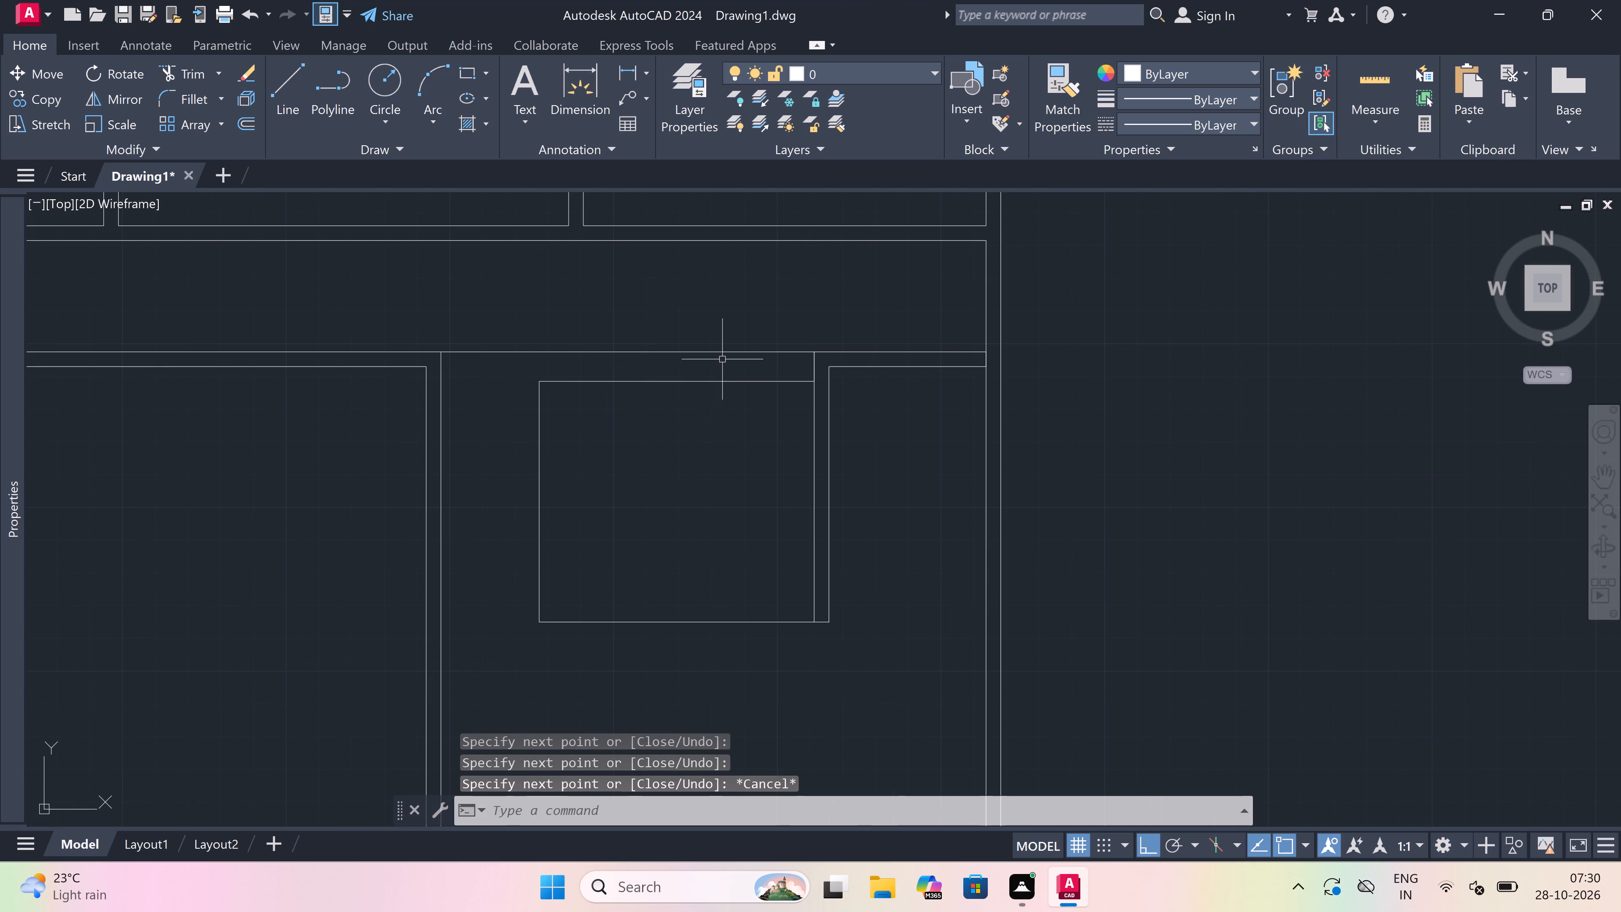
pyautogui.press('space')
pyautogui.scroll(3, 539, 353)
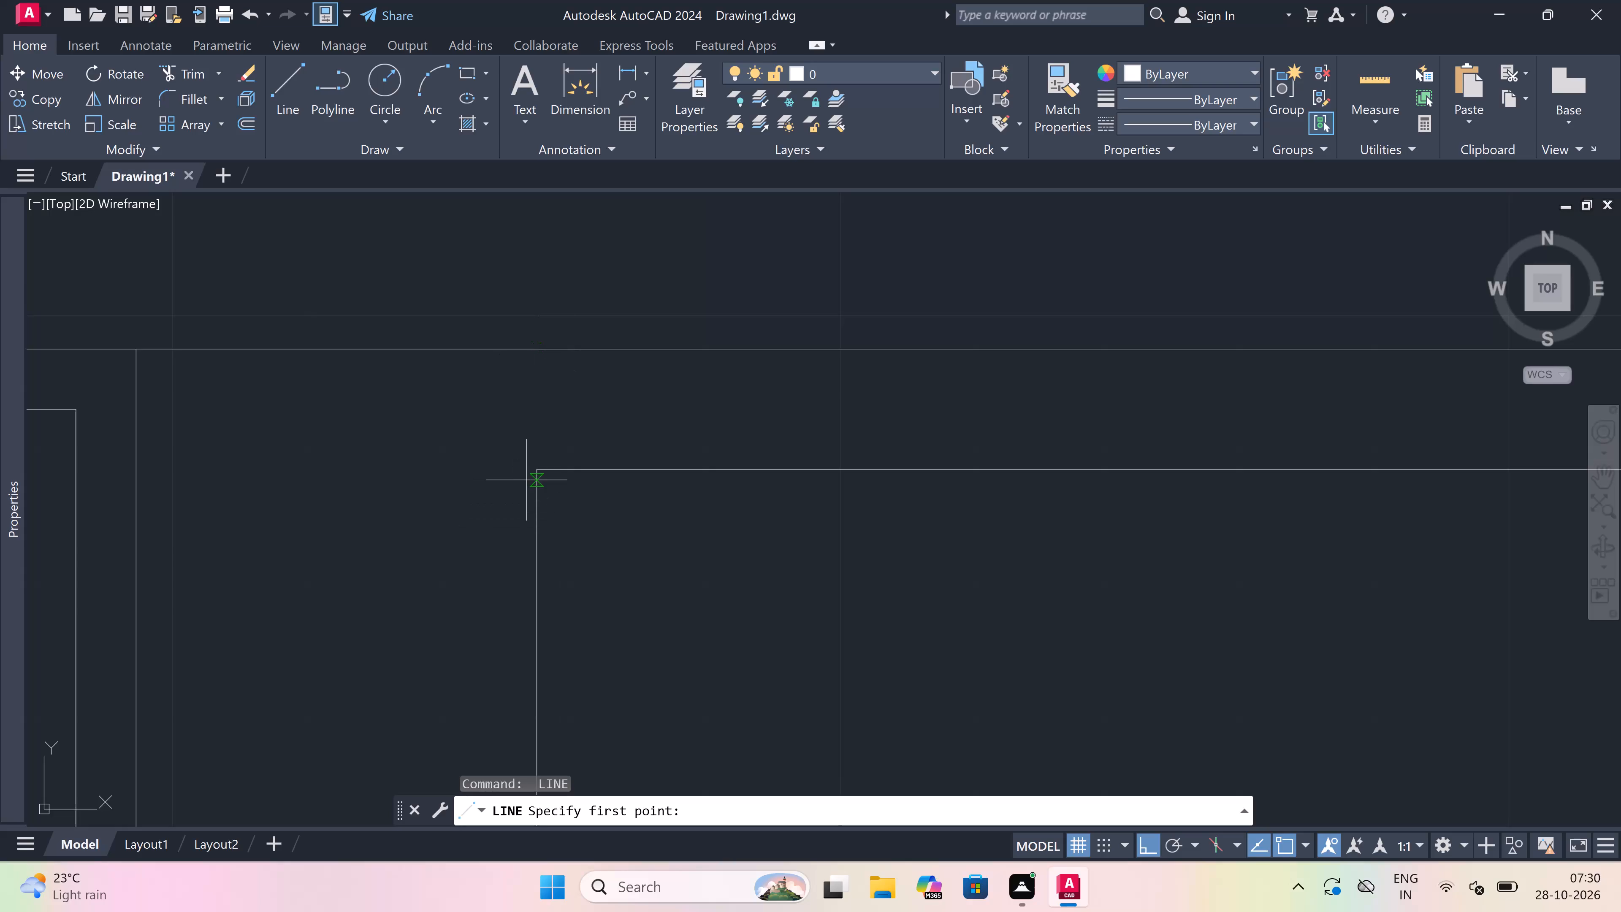
pyautogui.moveTo(532, 471); pyautogui.dragTo(534, 457)
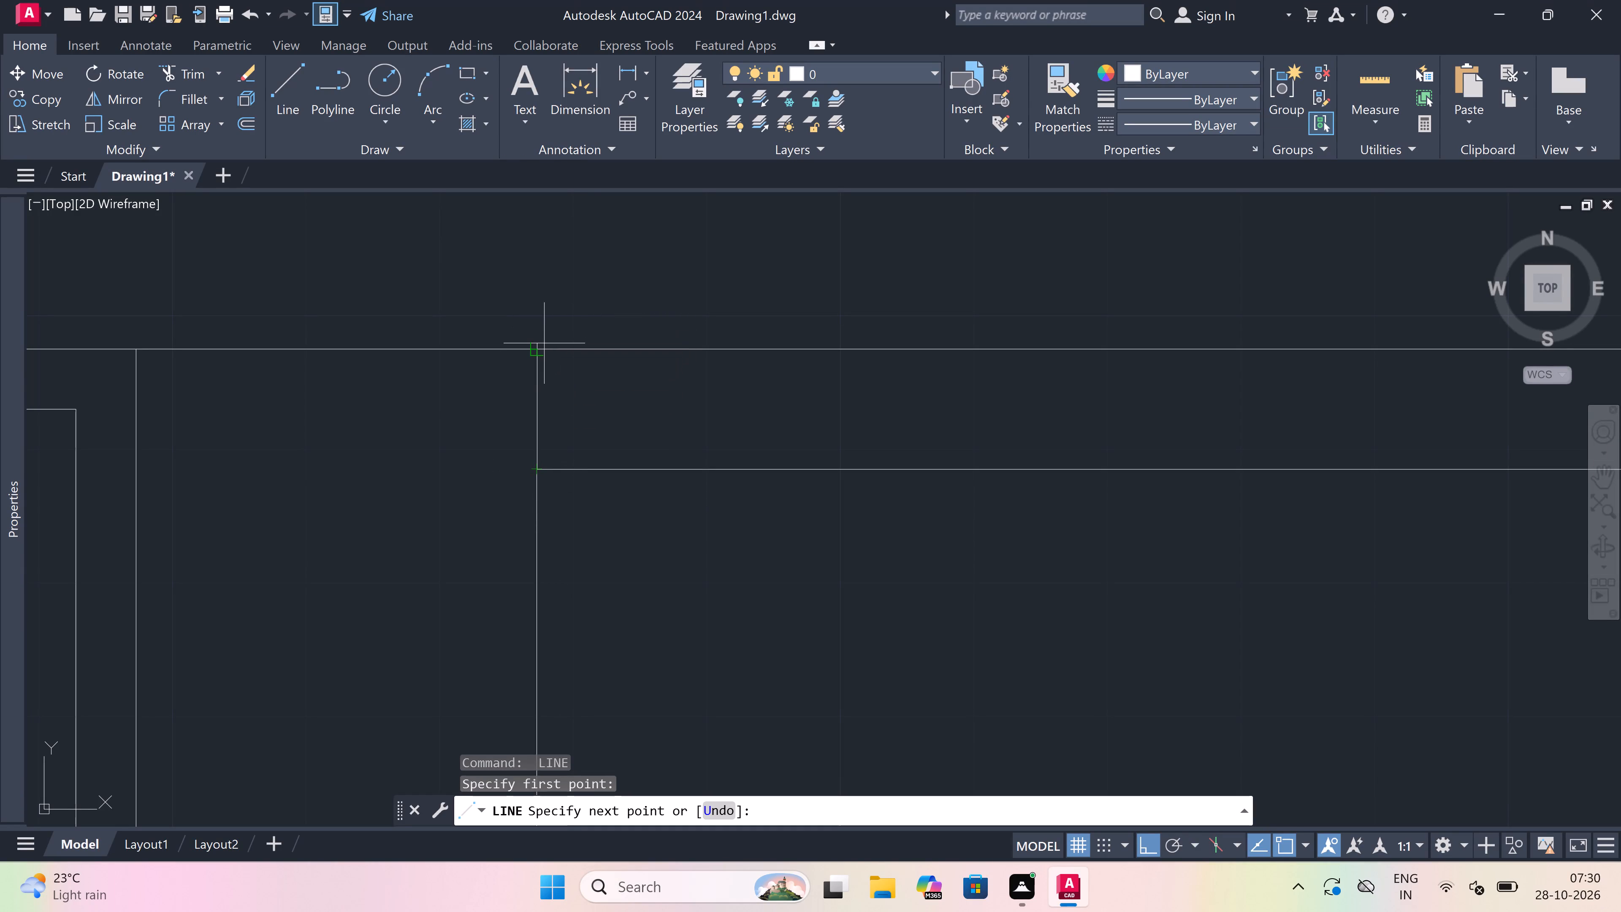
pyautogui.moveTo(542, 350); pyautogui.dragTo(556, 353)
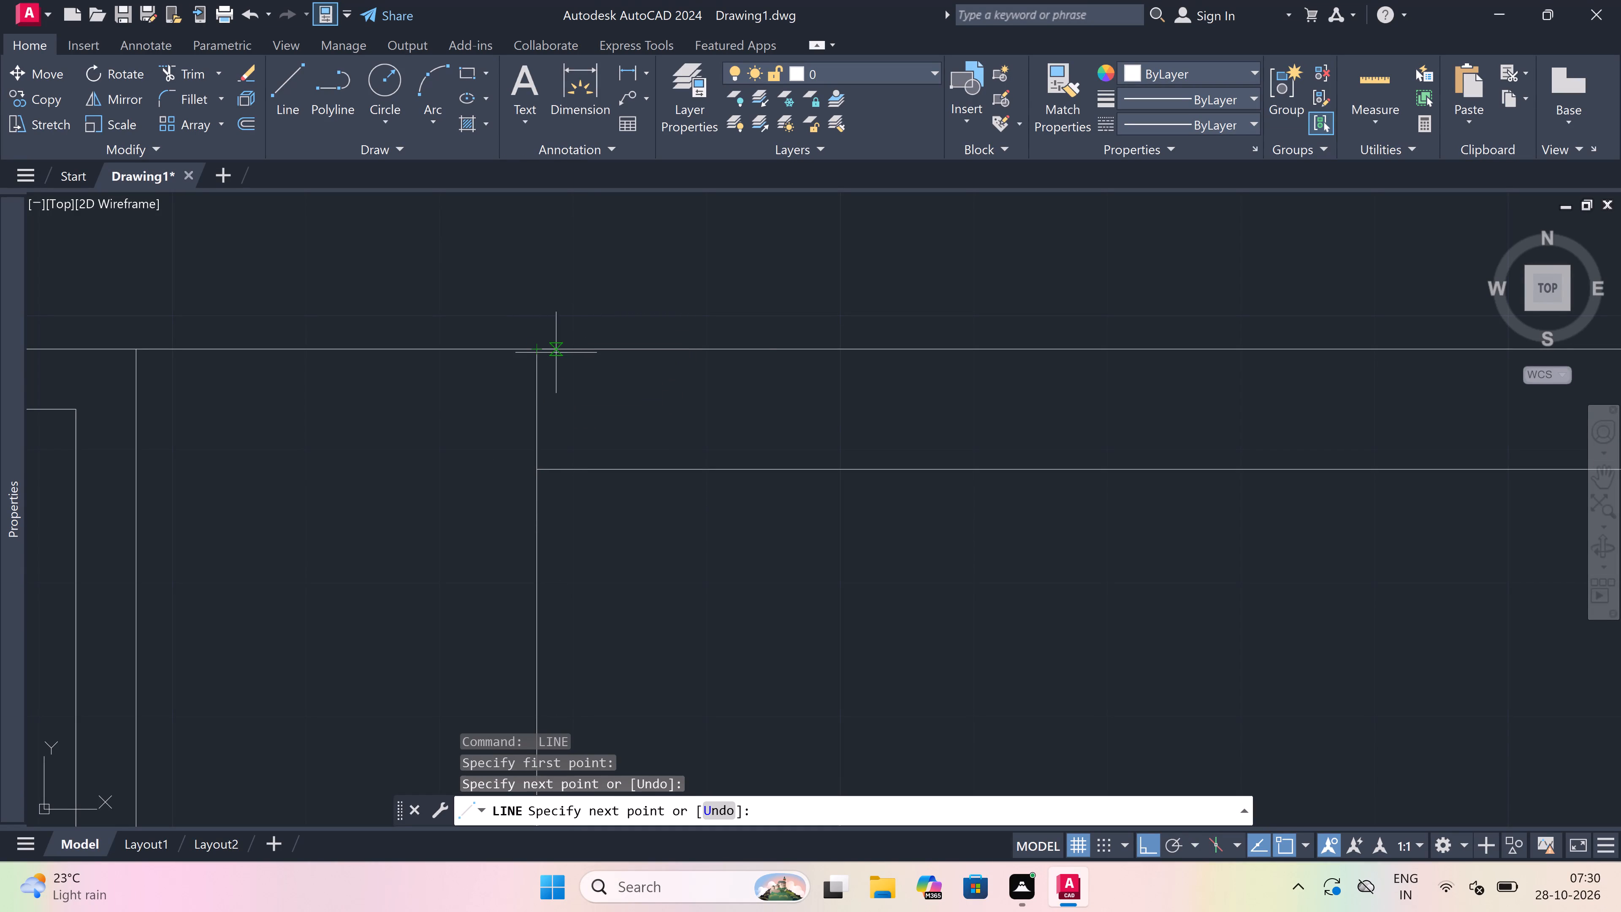
pyautogui.press('9')
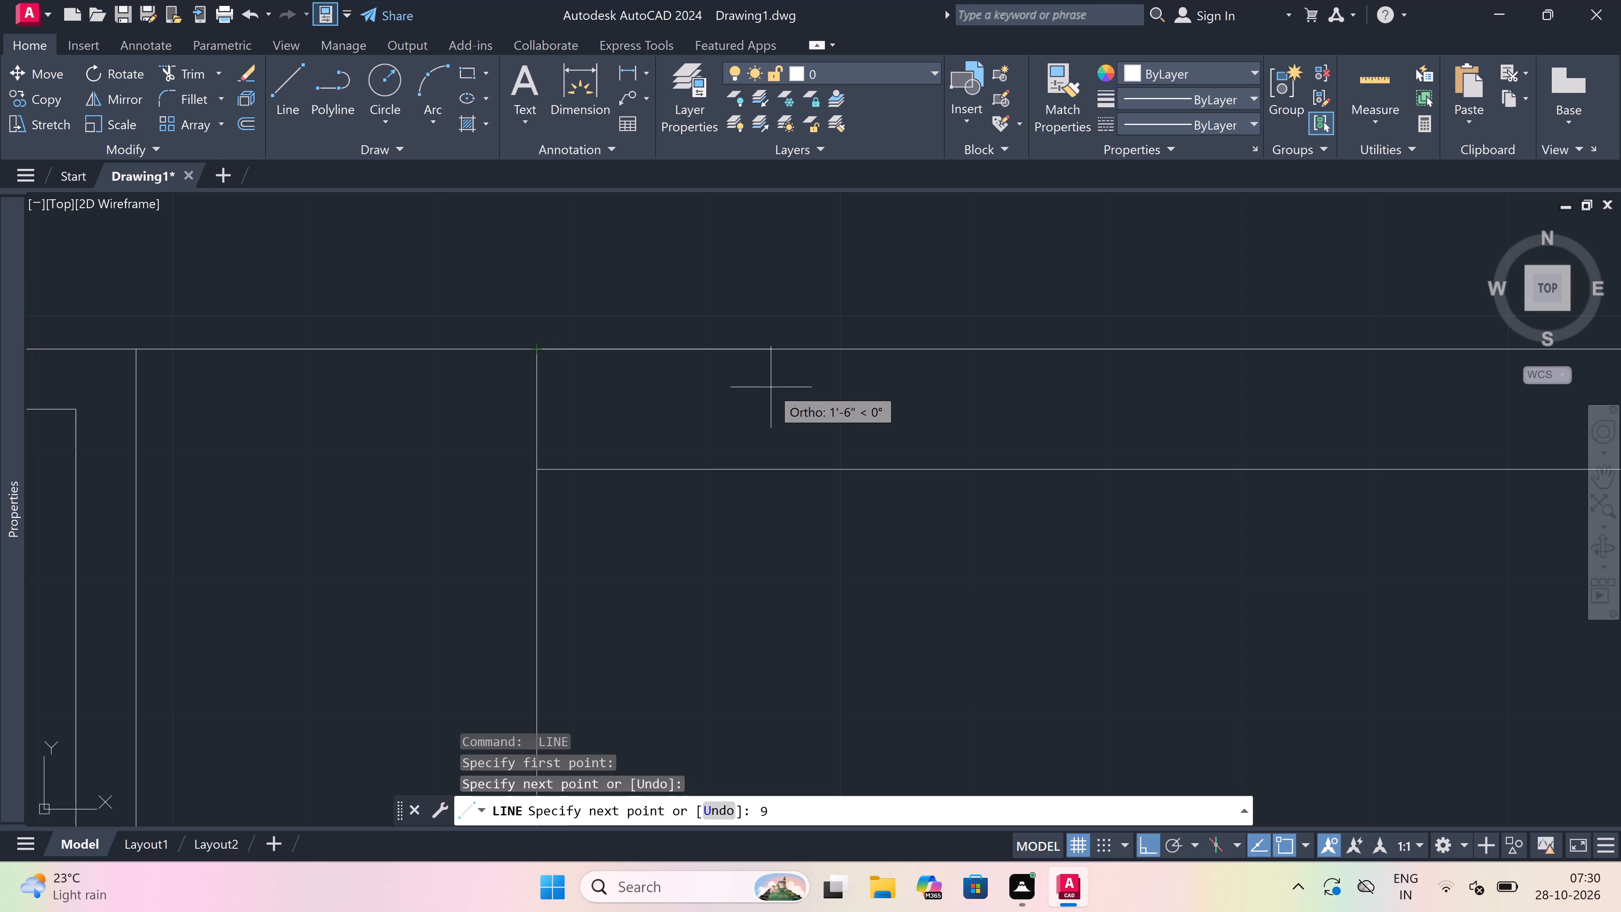
pyautogui.hotkey('shift', '"')
pyautogui.press('space')
pyautogui.scroll(-6, 771, 387)
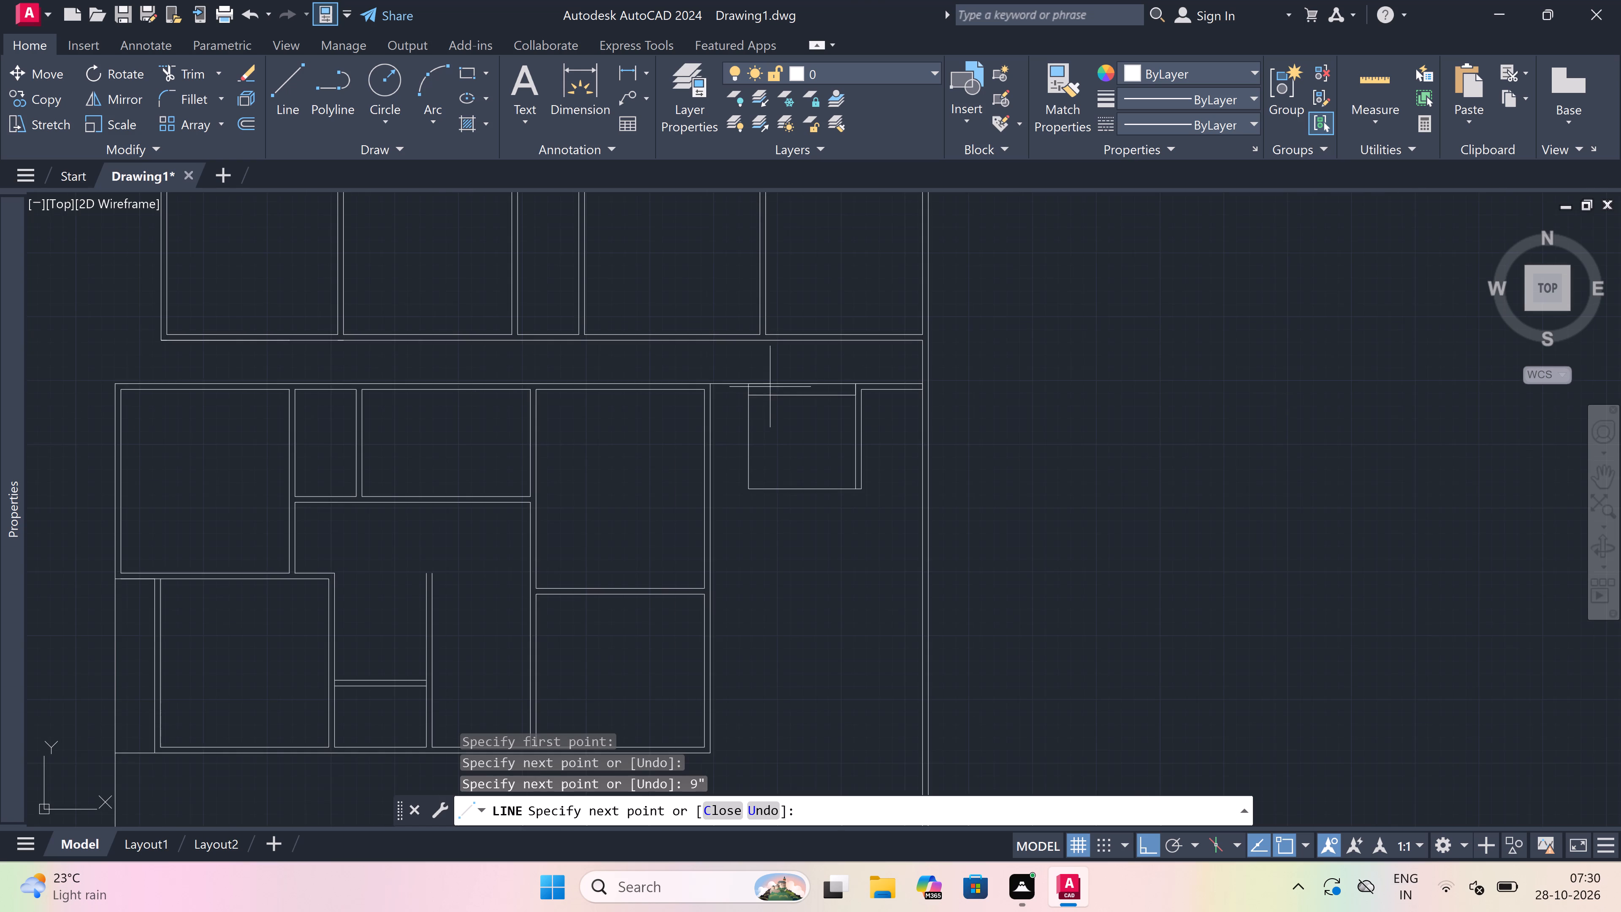
pyautogui.scroll(1, 727, 456)
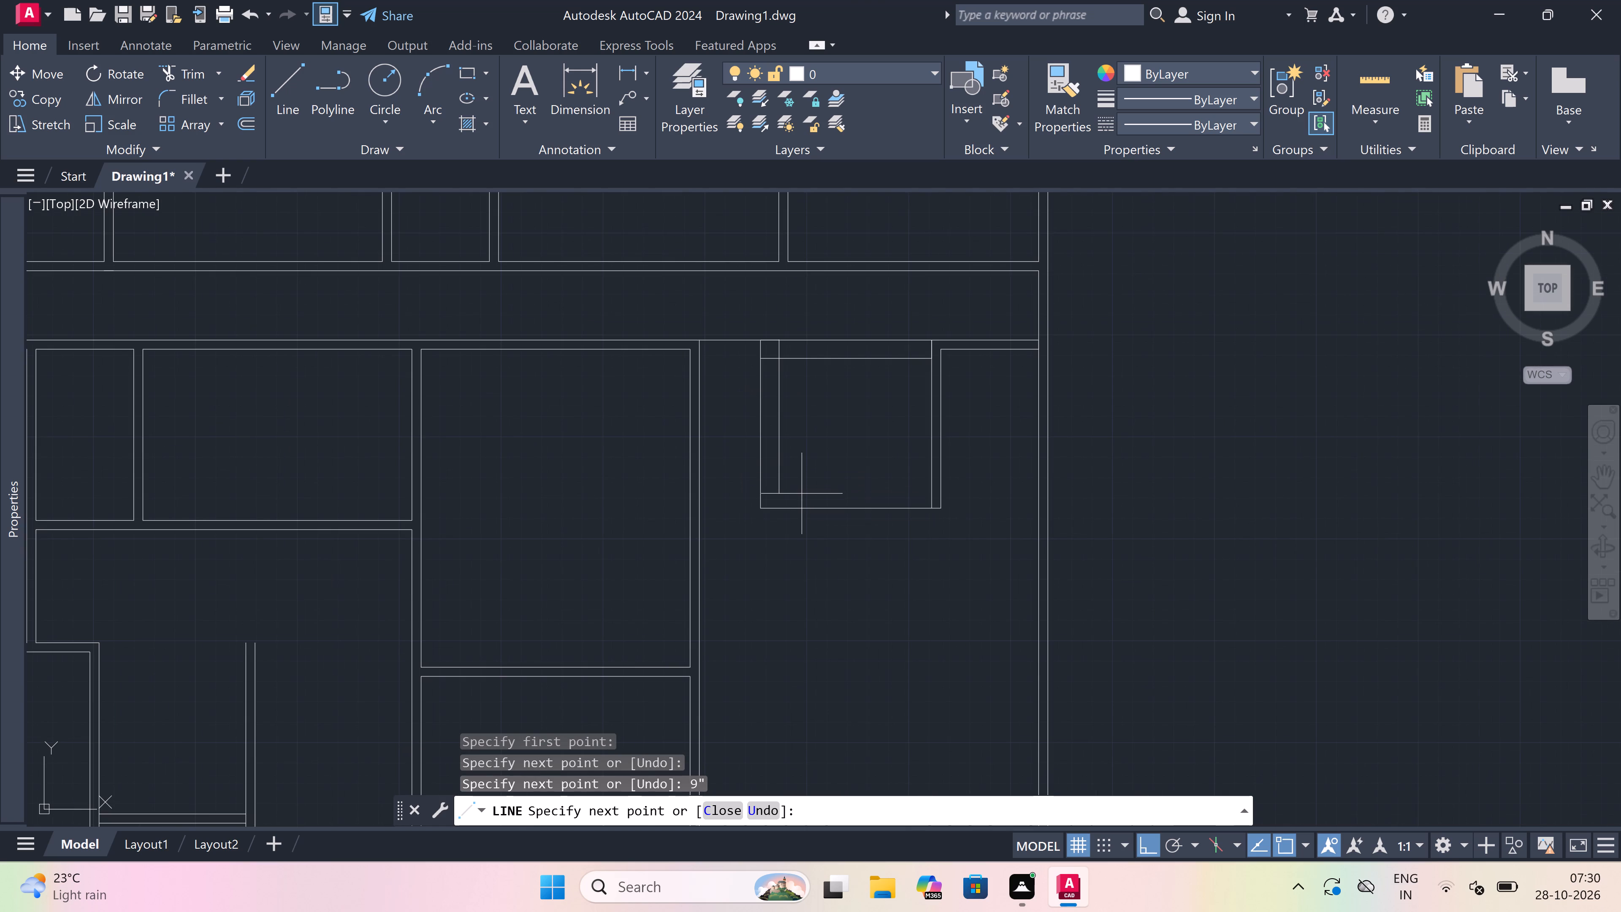
pyautogui.scroll(2, 796, 505)
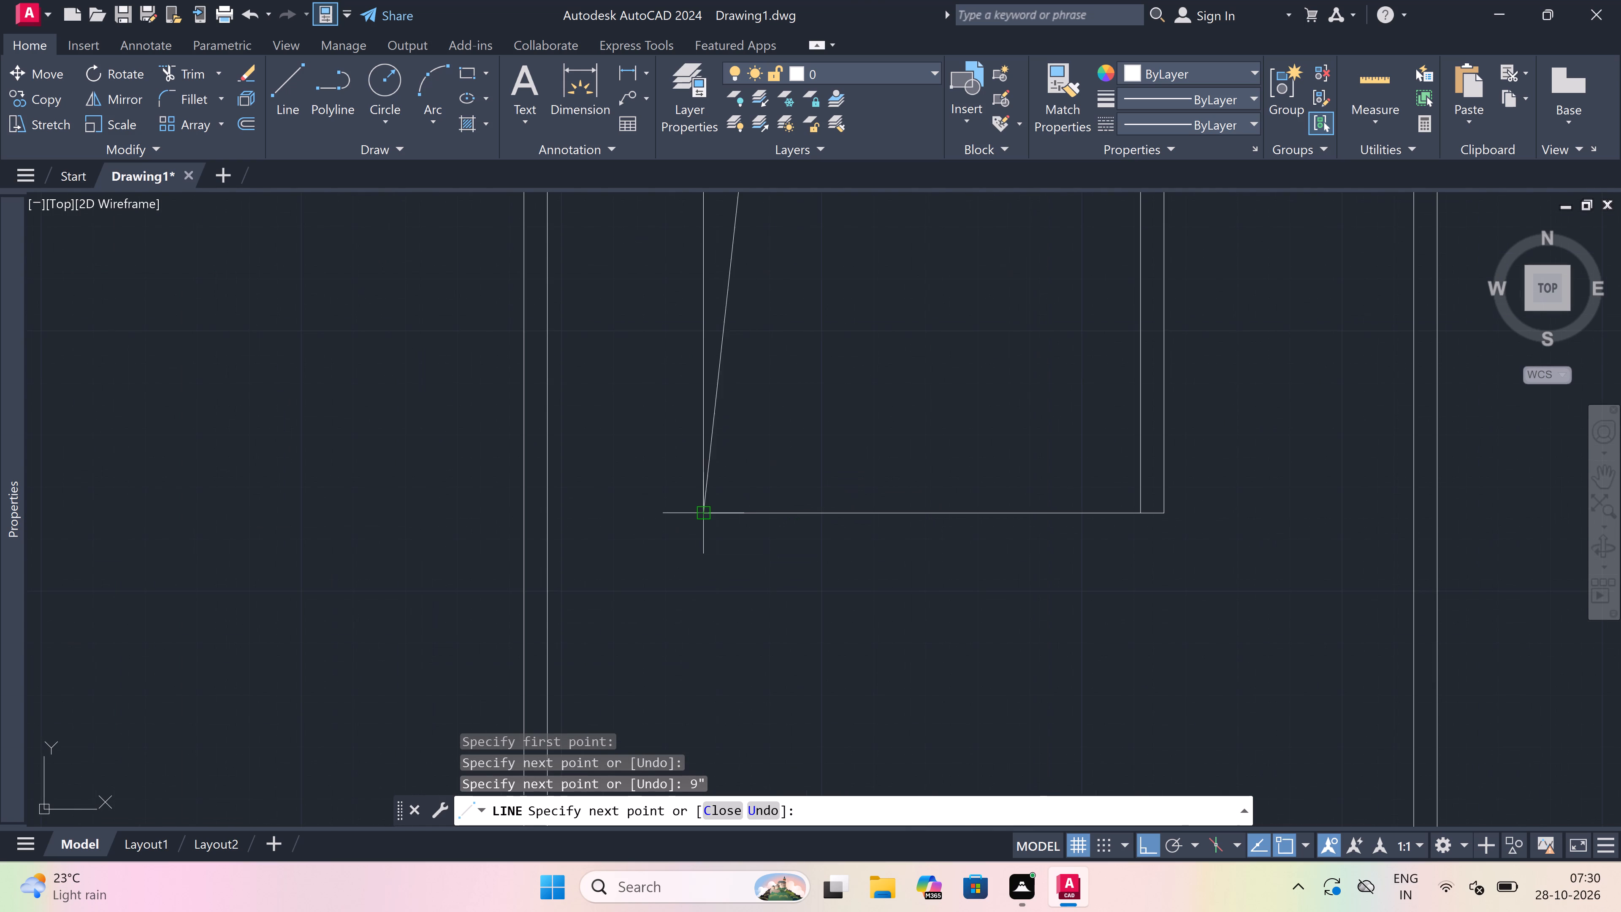
pyautogui.scroll(1, 743, 515)
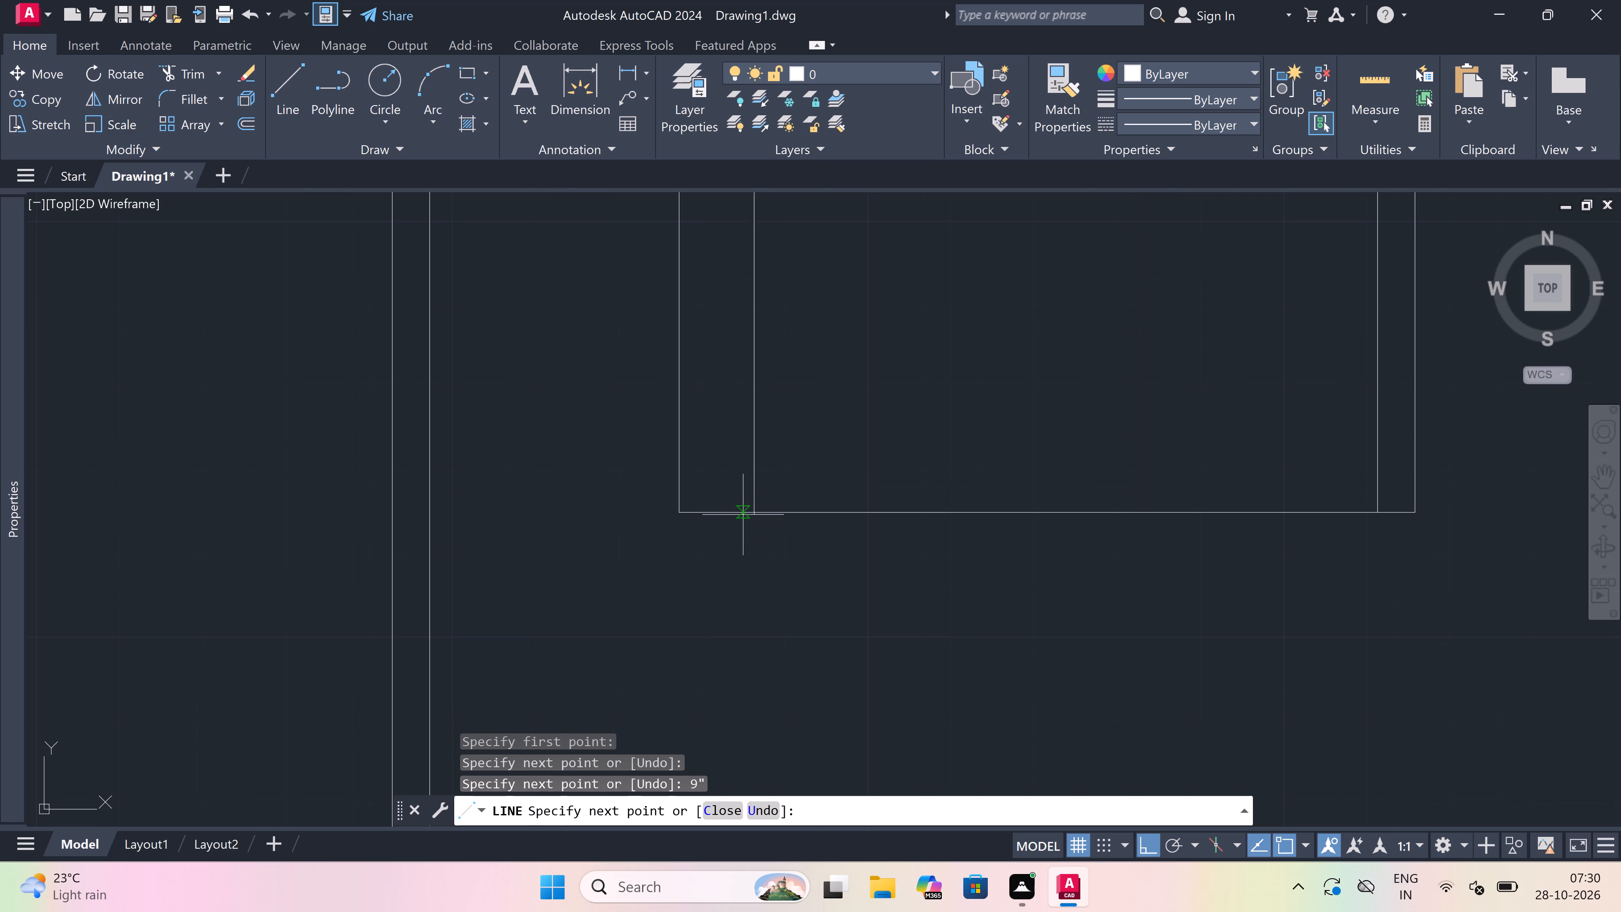
pyautogui.click(754, 515)
# Continue the left wall 9" below the room's bottom line, across to its outer face, and up to the room's bottom-left corner.
pyautogui.scroll(3, 747, 540)
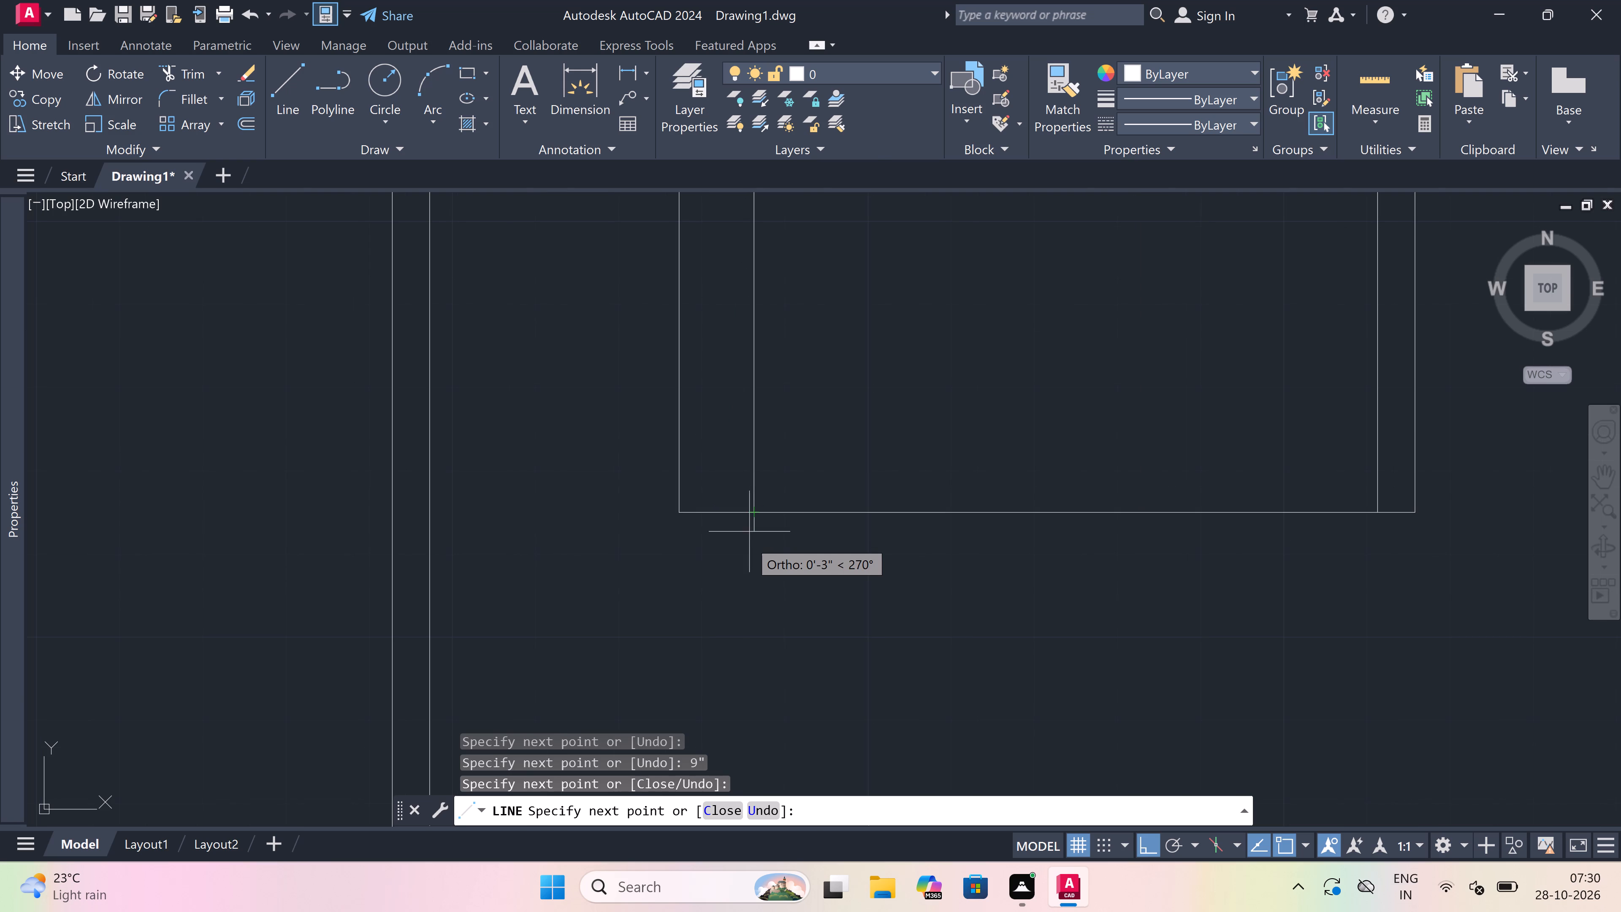
pyautogui.press('9')
pyautogui.hotkey('shift', '"')
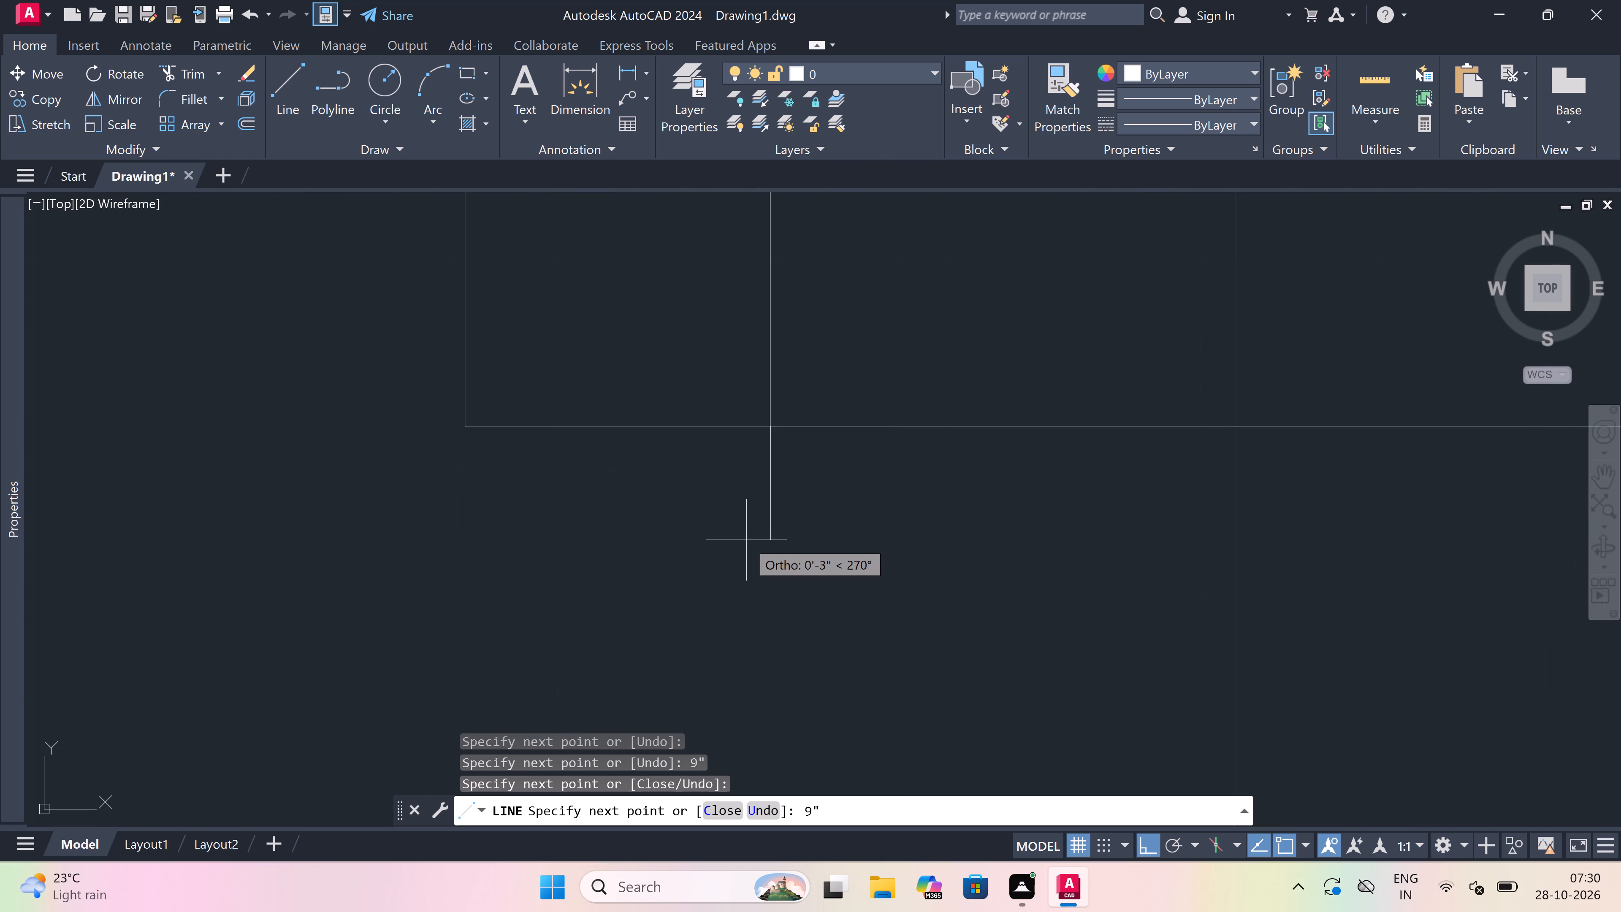
pyautogui.press('space')
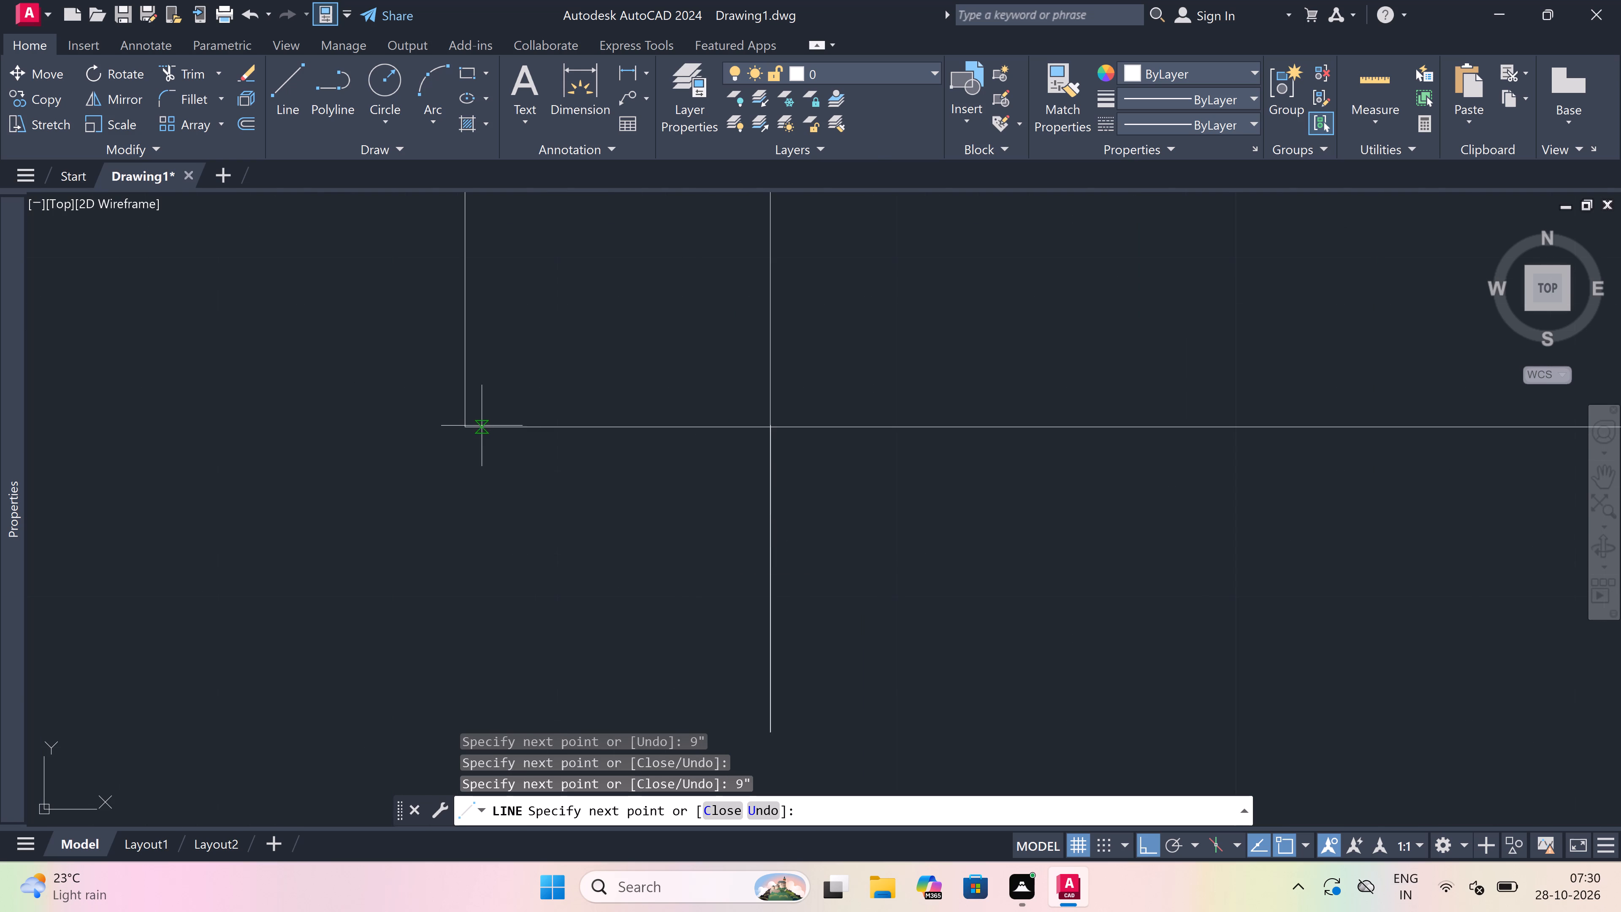
pyautogui.scroll(-1, 482, 426)
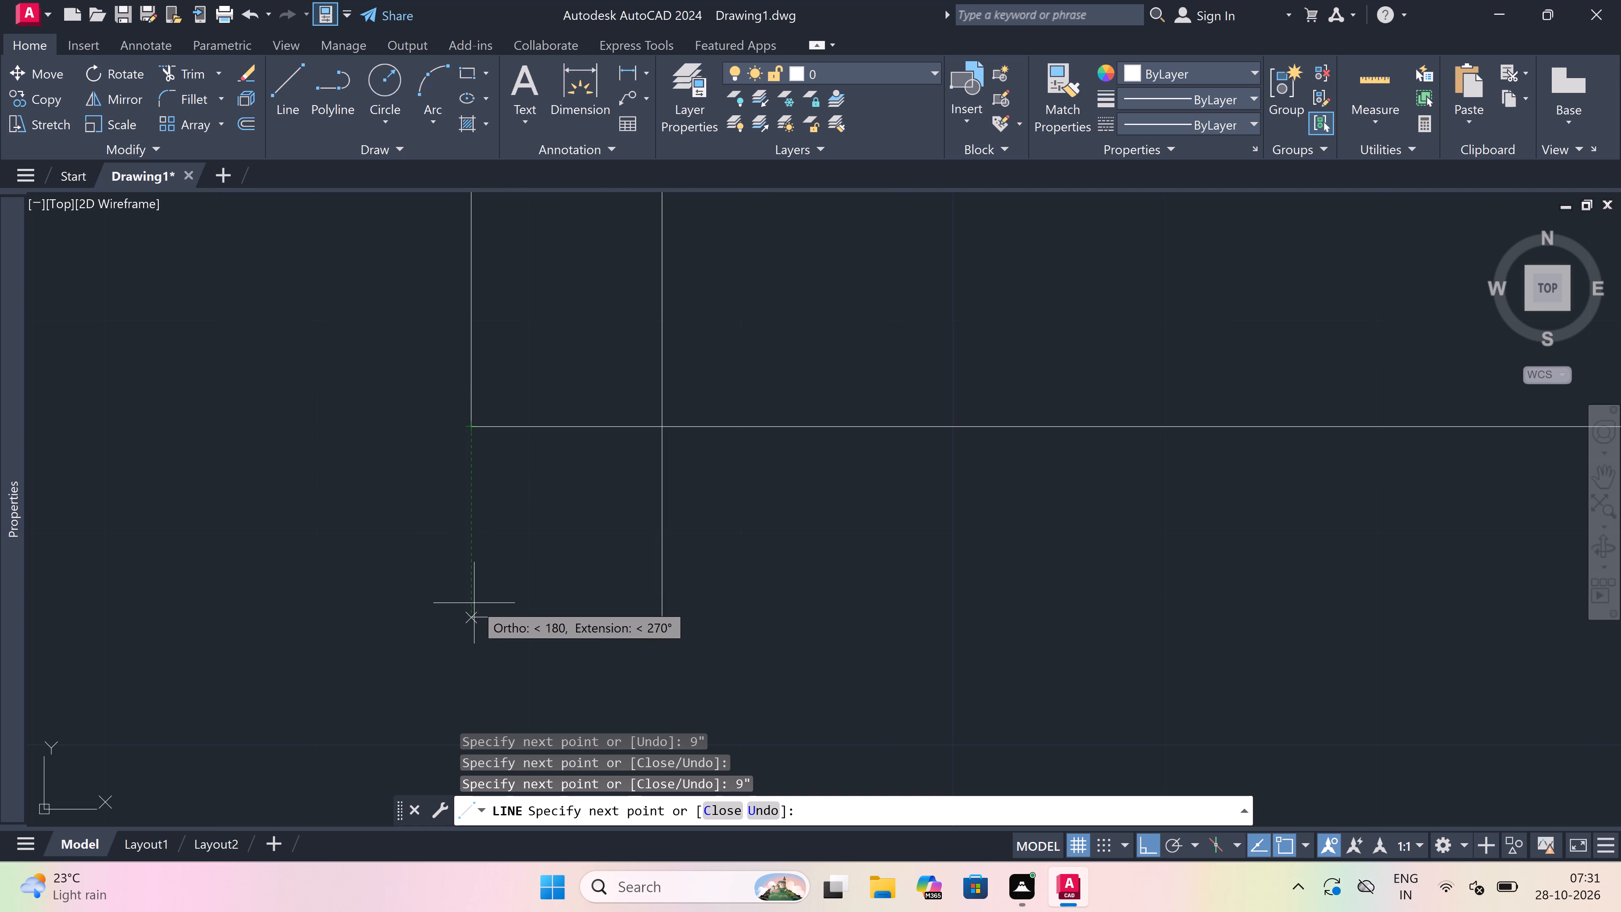
pyautogui.moveTo(469, 619); pyautogui.dragTo(469, 598)
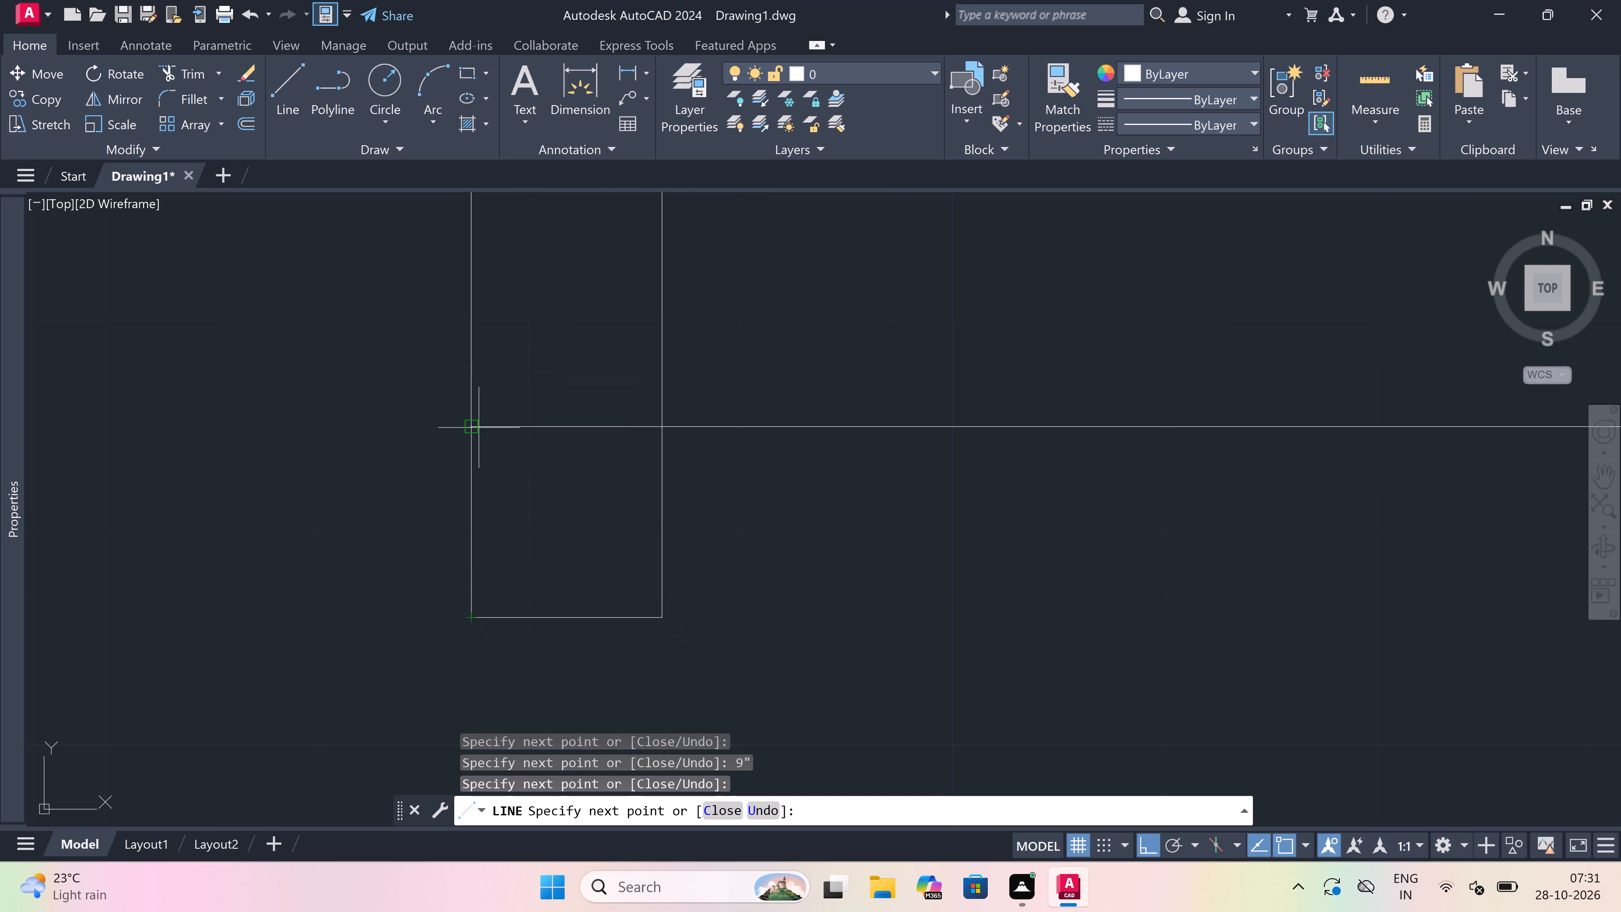
pyautogui.click(479, 428)
pyautogui.press('Escape')
# Draw the bottom wall's lower face from the left wall's lower end across to below the partition's right face, and up to the partition's corner.
pyautogui.scroll(-4, 479, 428)
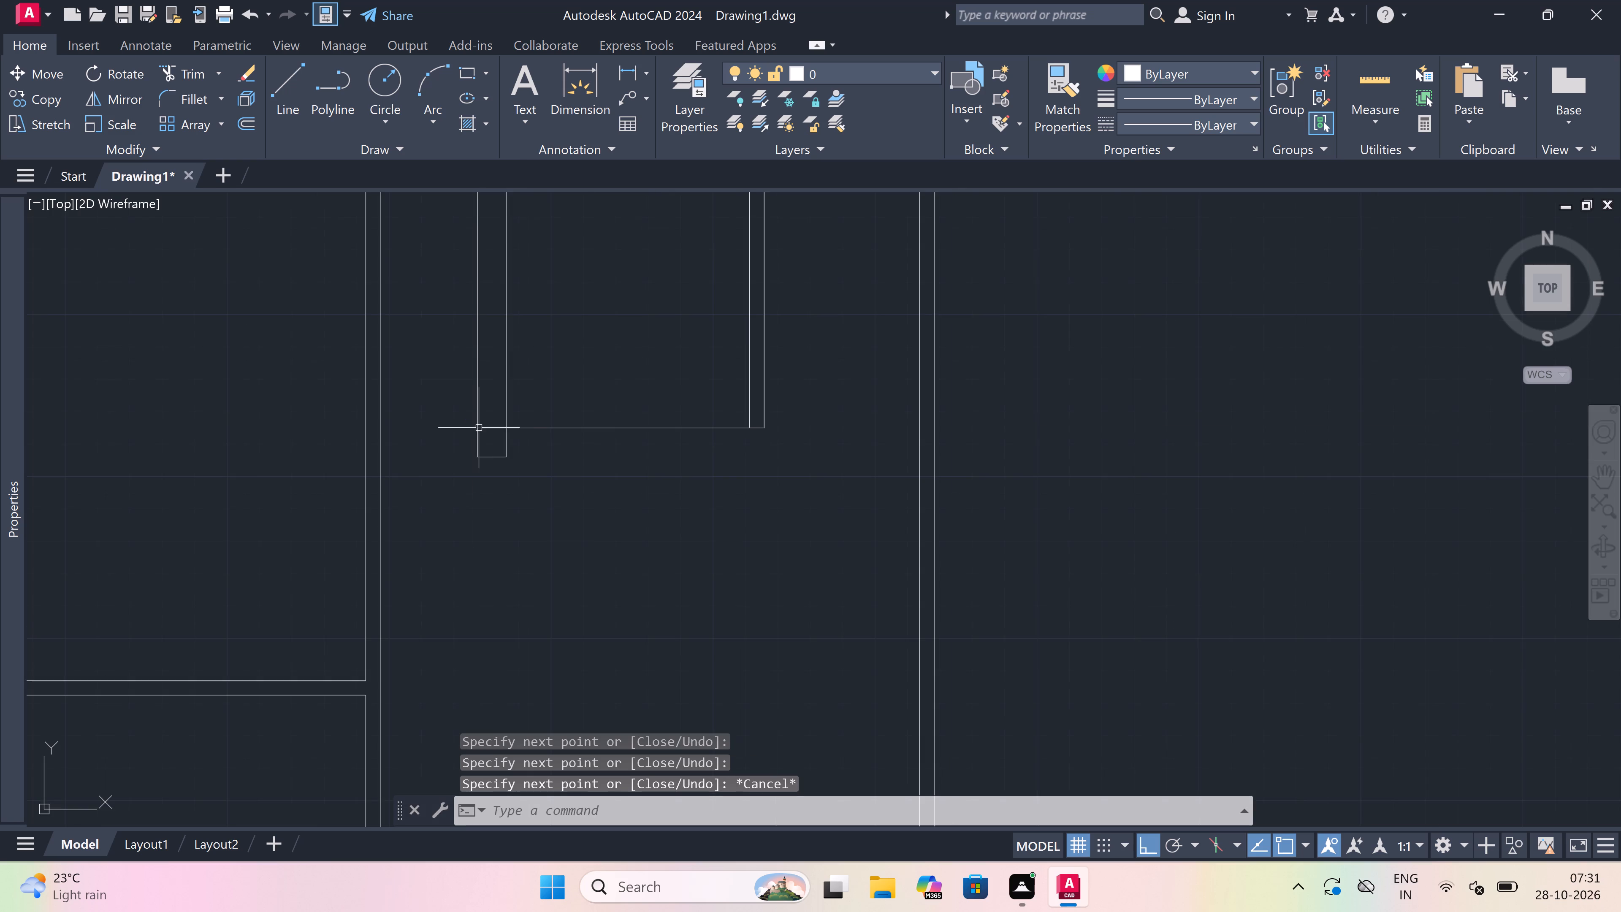
pyautogui.scroll(1, 593, 430)
pyautogui.press('space')
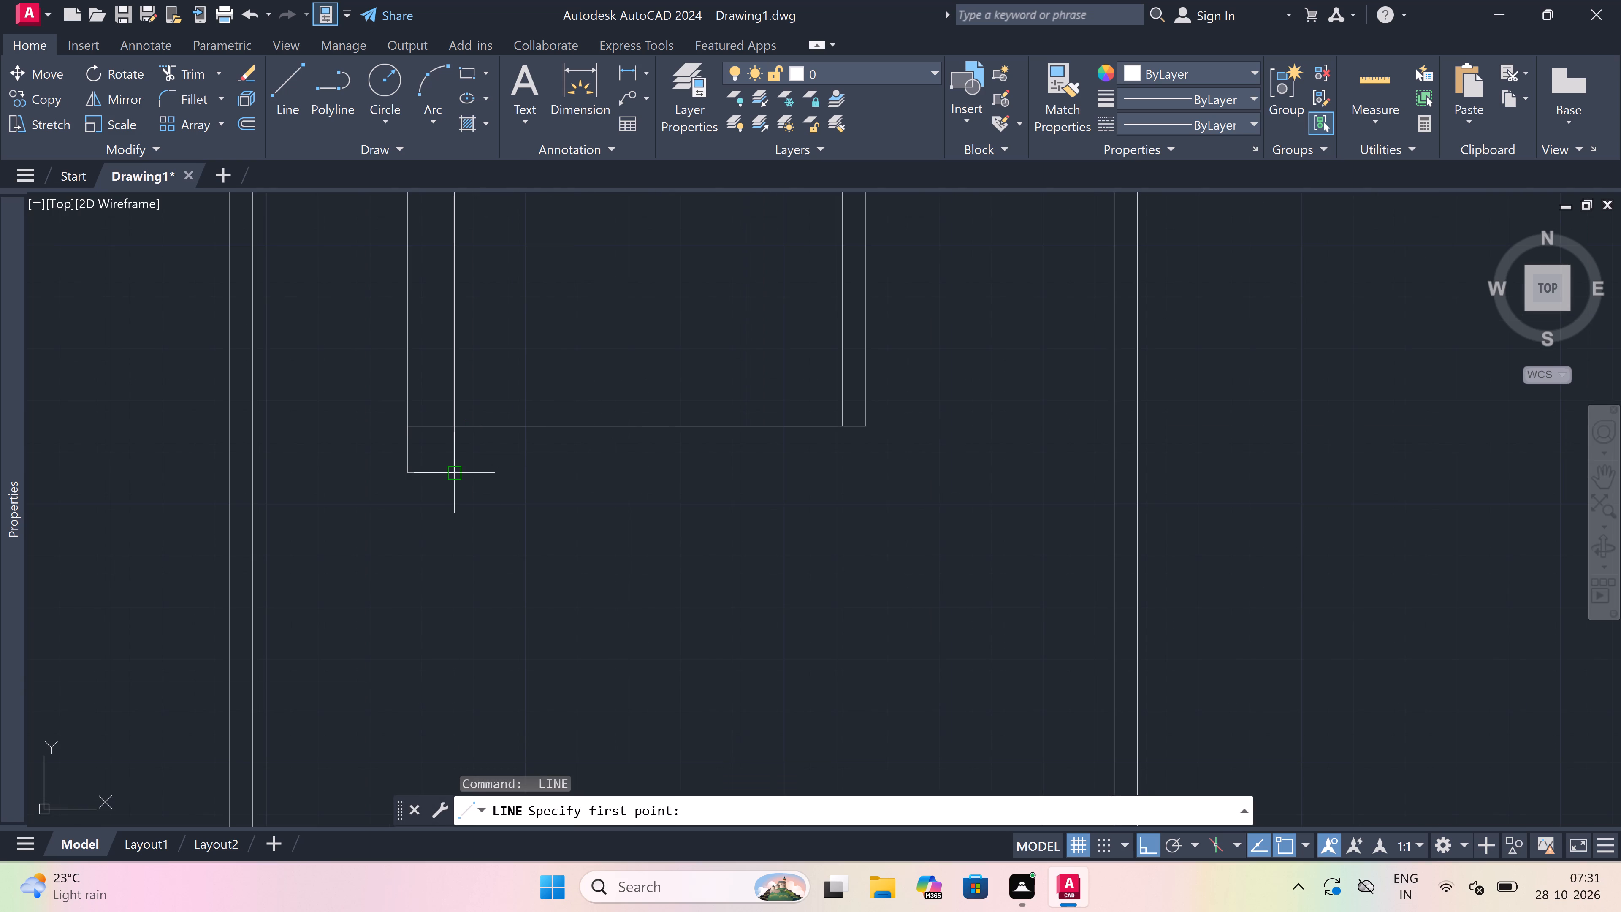
pyautogui.click(457, 472)
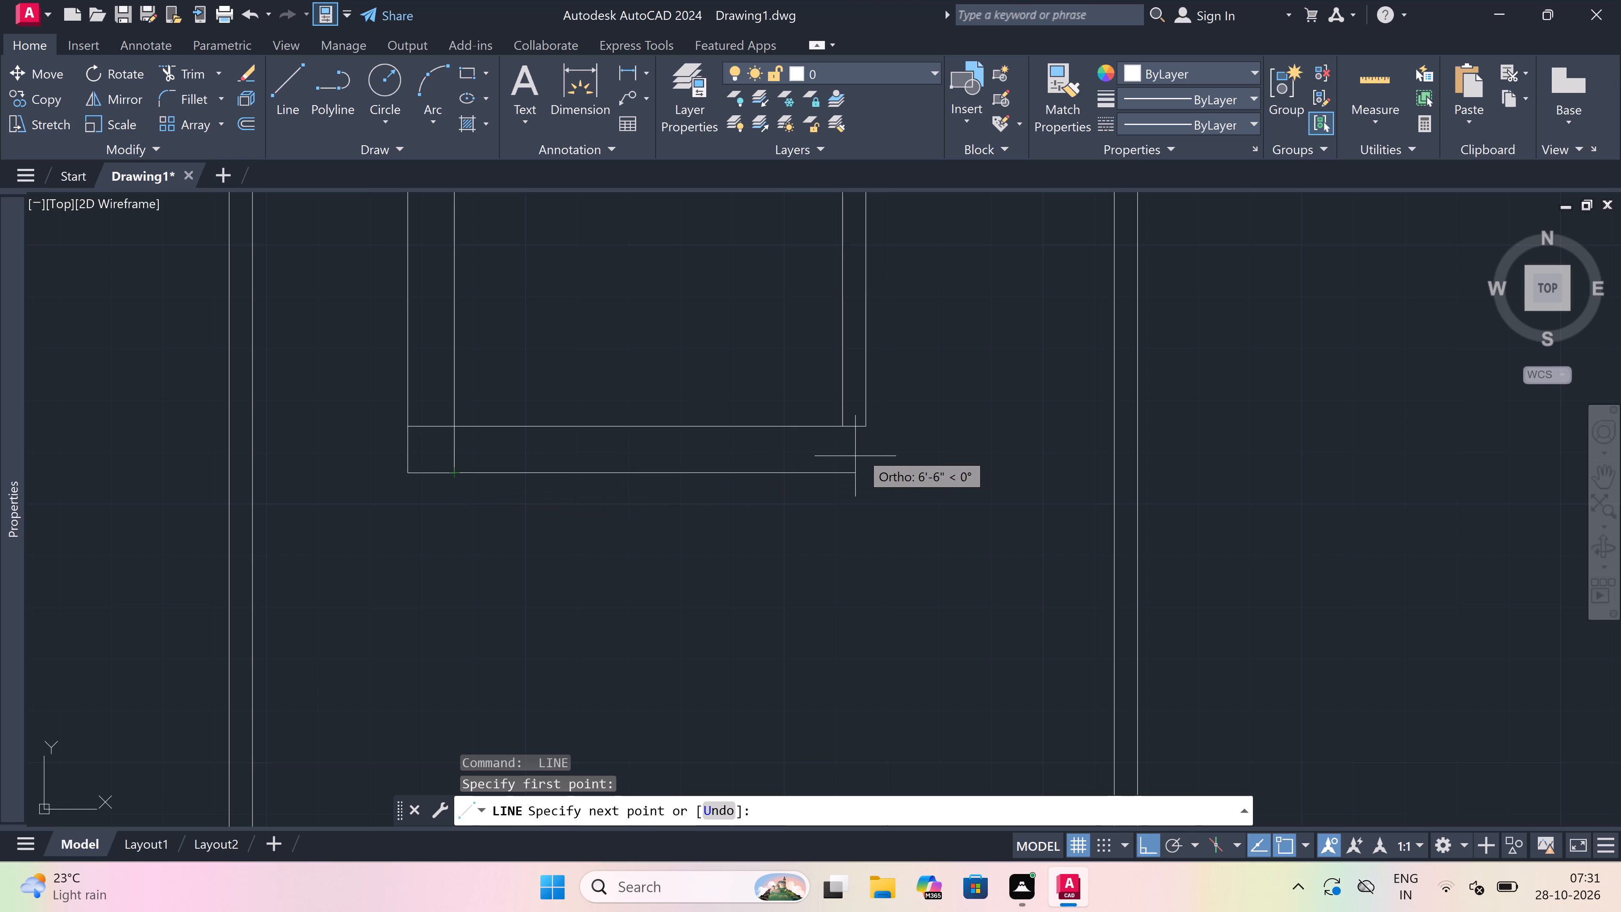
pyautogui.scroll(1, 932, 432)
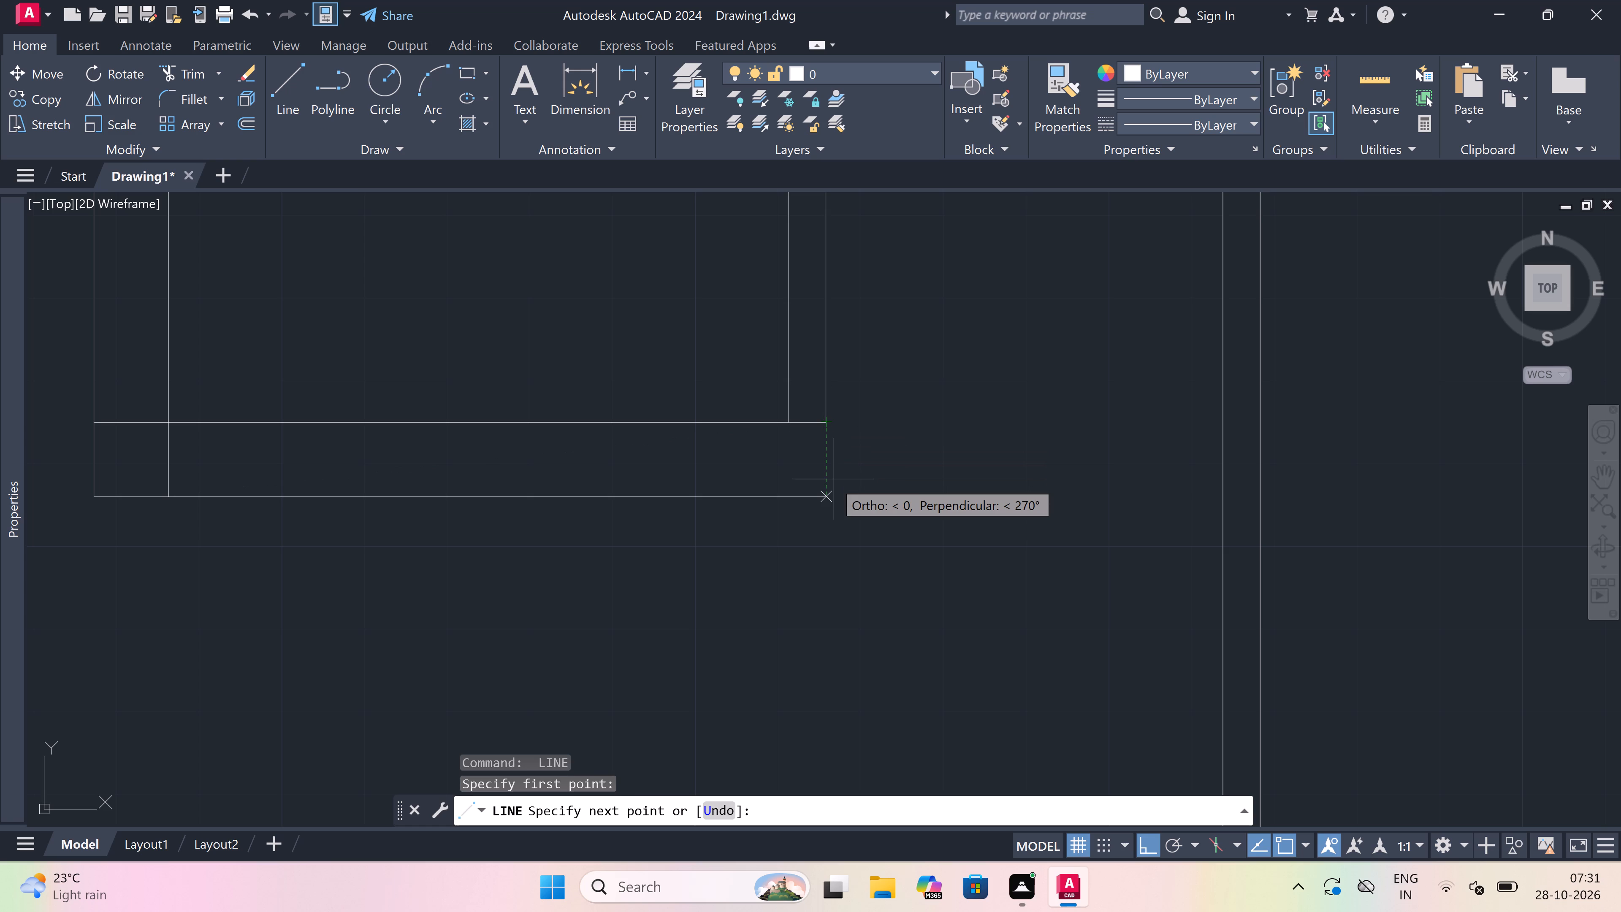
pyautogui.moveTo(833, 481); pyautogui.dragTo(828, 463)
pyautogui.click(824, 422)
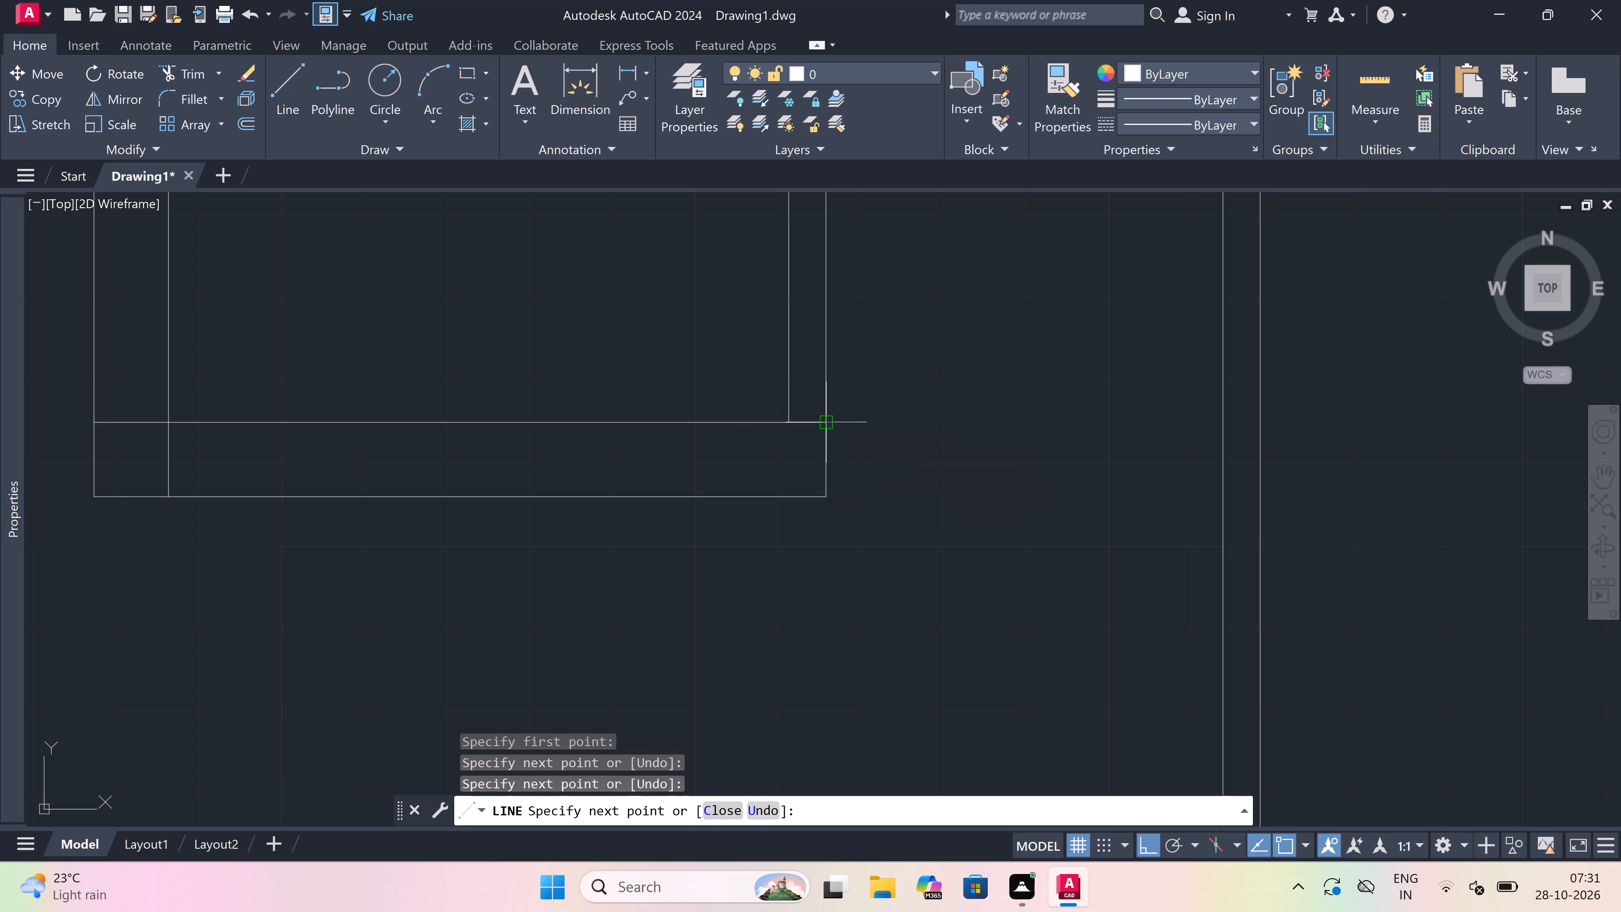
pyautogui.press('Escape')
# Draw two horizontal wall lines to the outer right wall's inner line, from the bottom wall's right-end midpoint and from the partition's lower-right corner.
pyautogui.press('space')
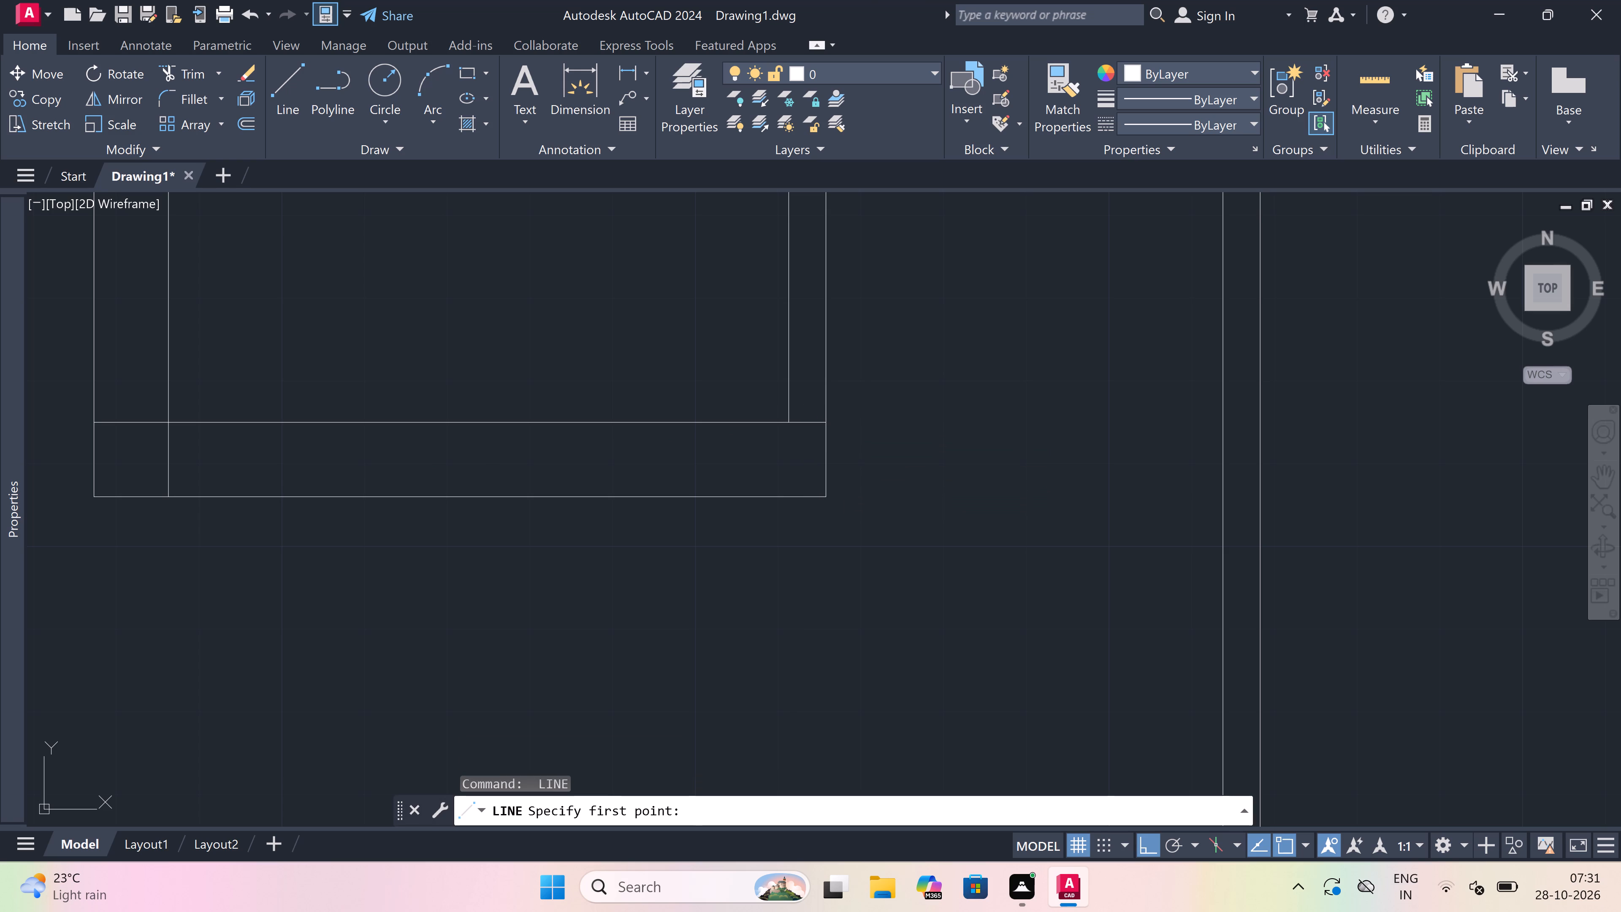
pyautogui.moveTo(827, 461); pyautogui.dragTo(855, 451)
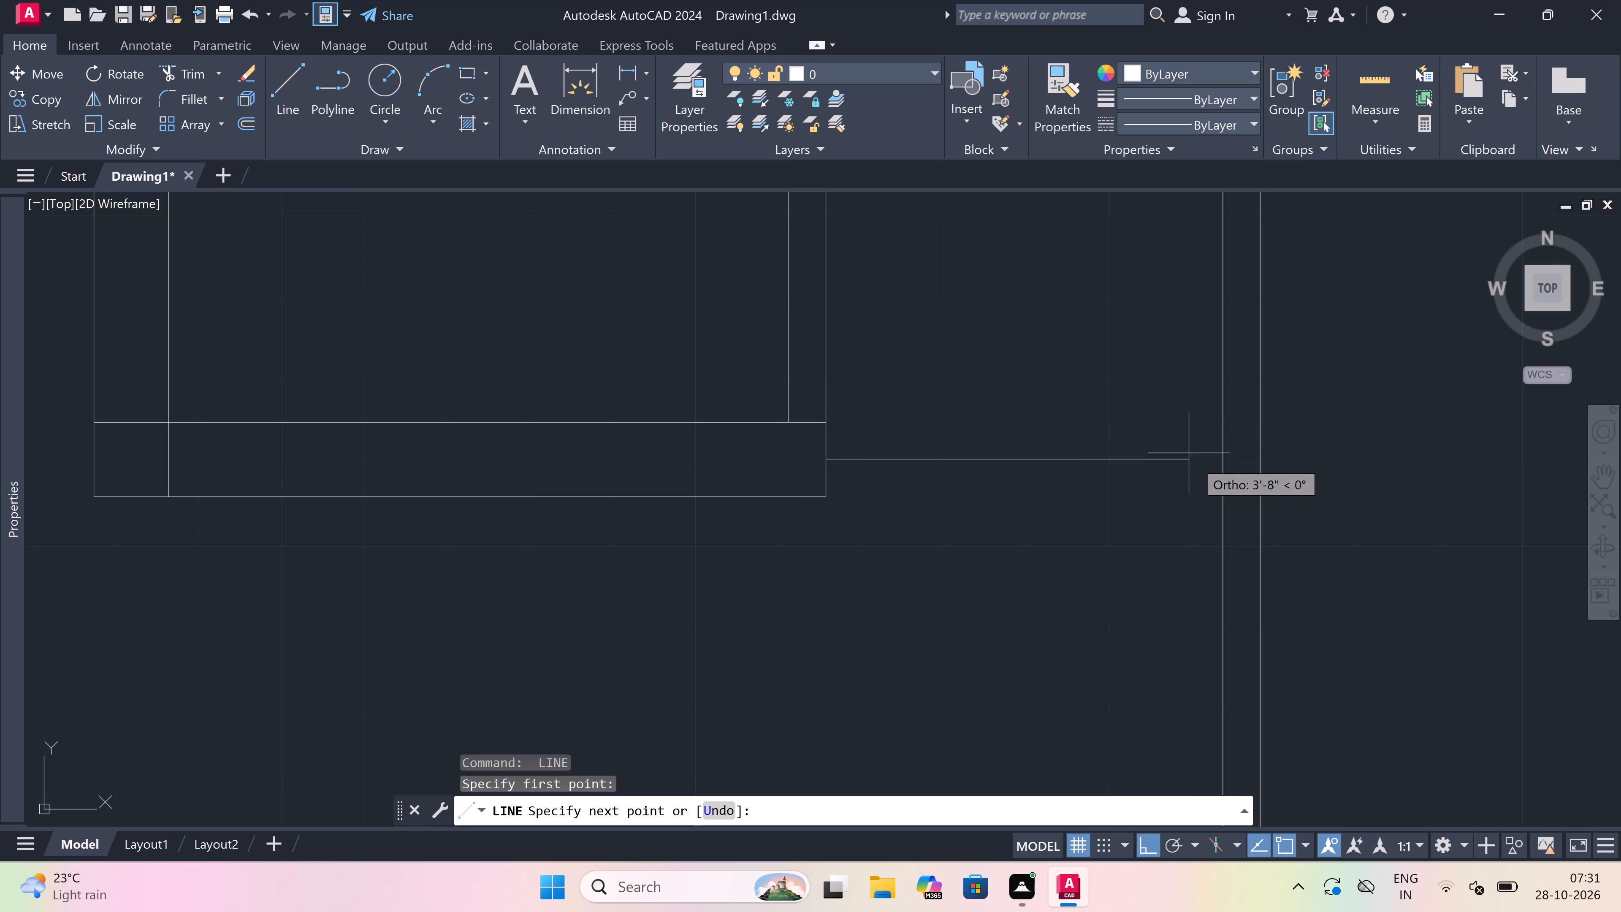
pyautogui.click(1219, 451)
pyautogui.press('Escape')
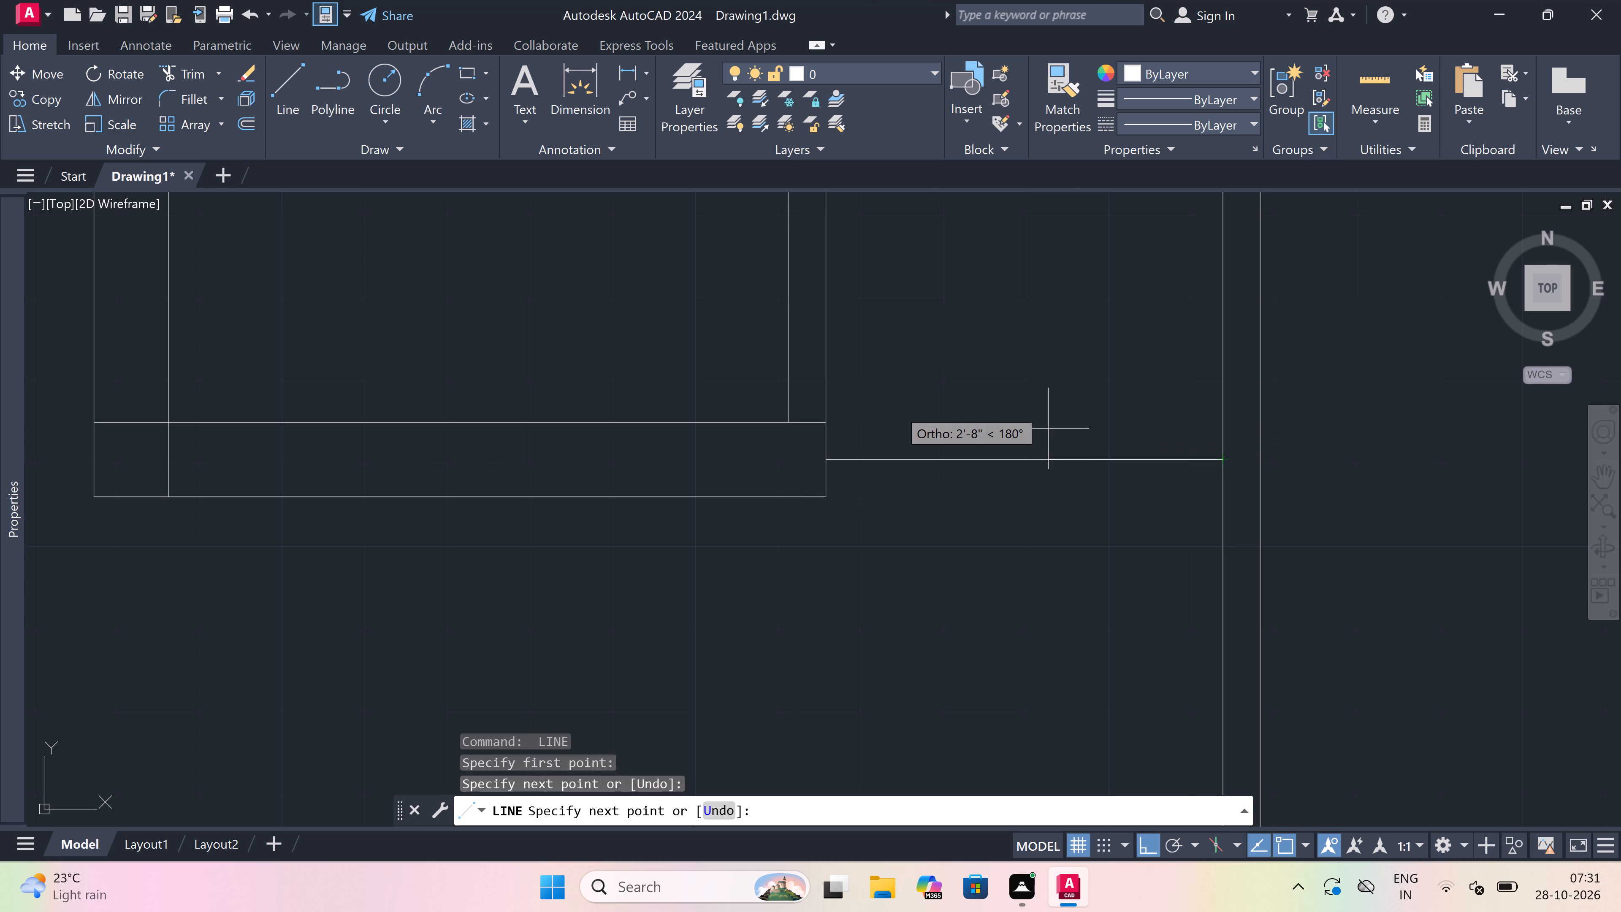
pyautogui.press('space')
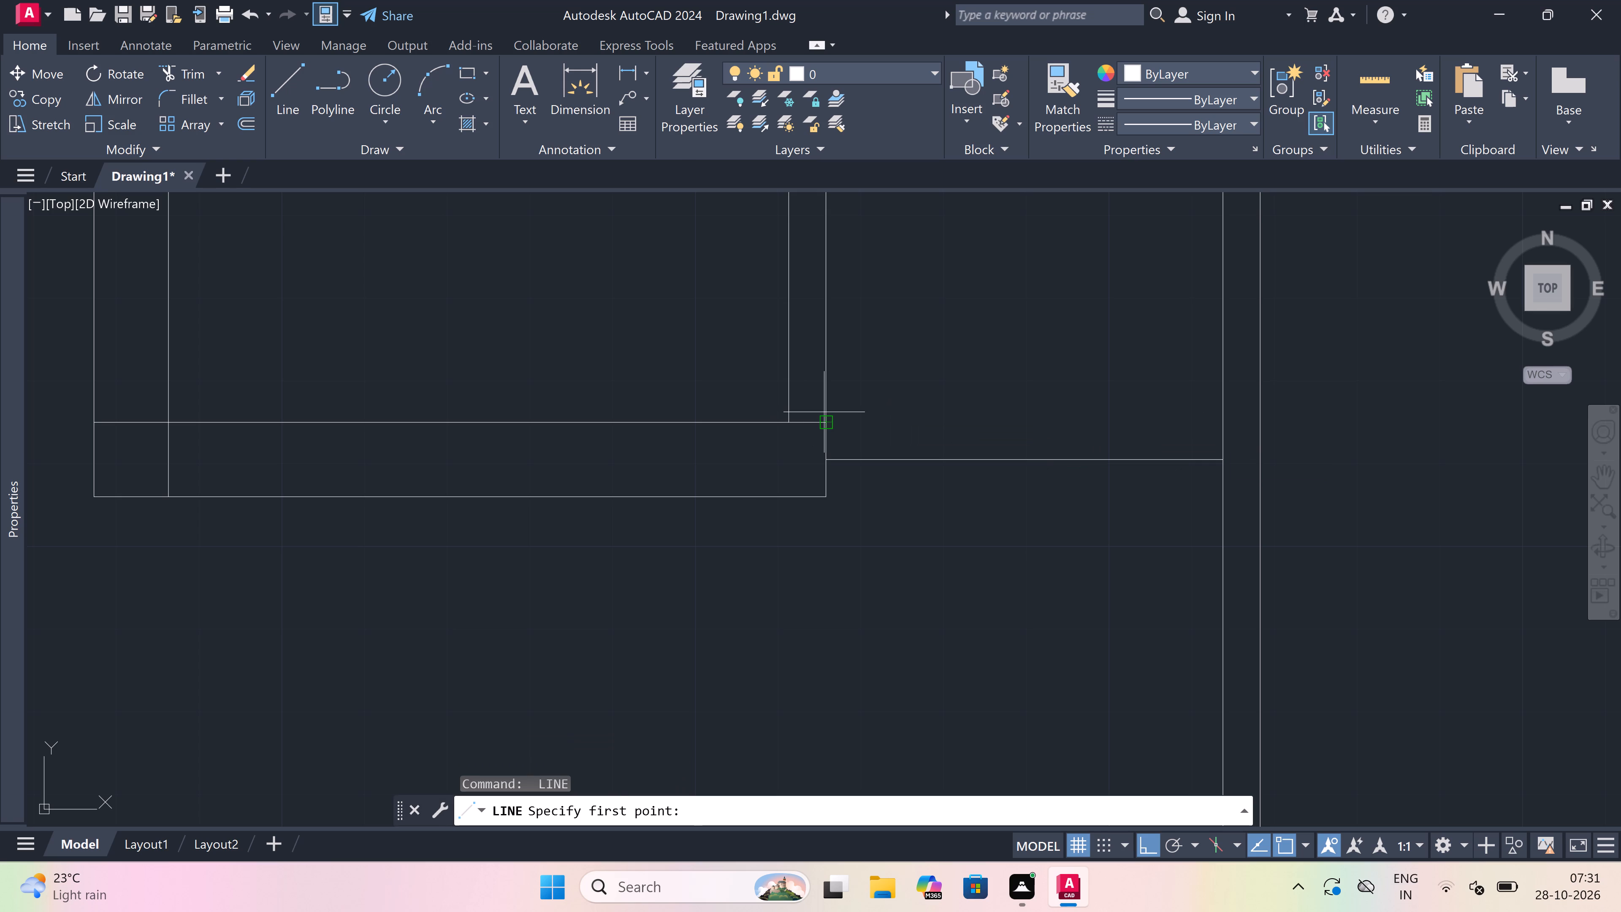
pyautogui.click(824, 412)
pyautogui.click(1230, 423)
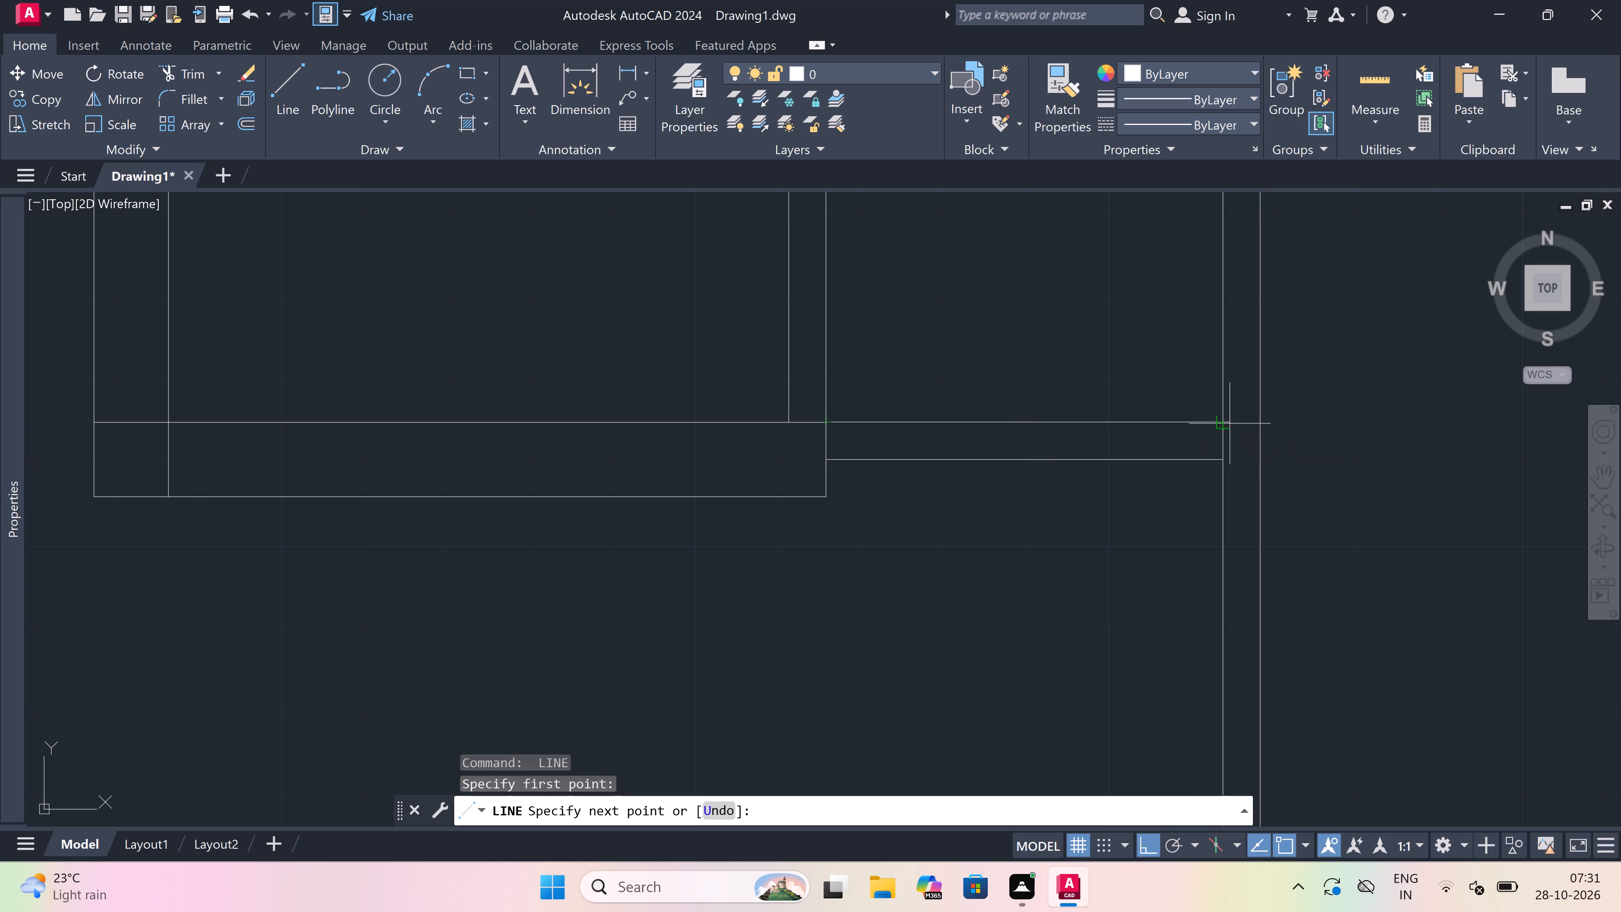
pyautogui.press('Escape')
# Trim the top wall line between the neighbouring room and the small room, and the overlapping line pieces inside the small room's top-left corner.
pyautogui.scroll(-3, 805, 522)
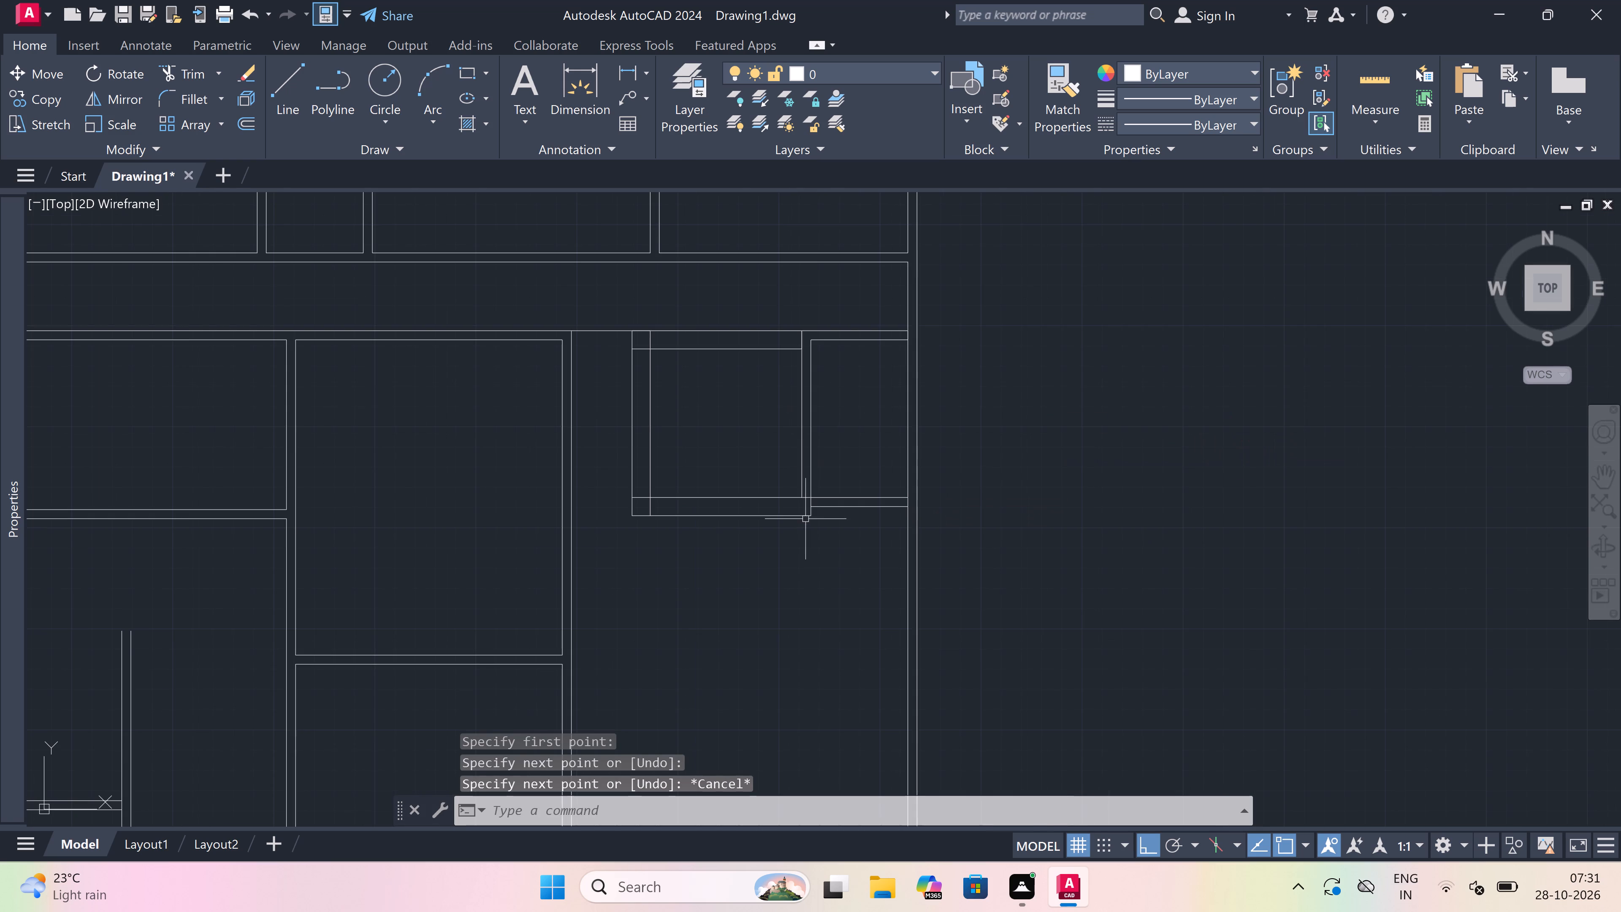
pyautogui.press('t')
pyautogui.press('r')
pyautogui.press('space')
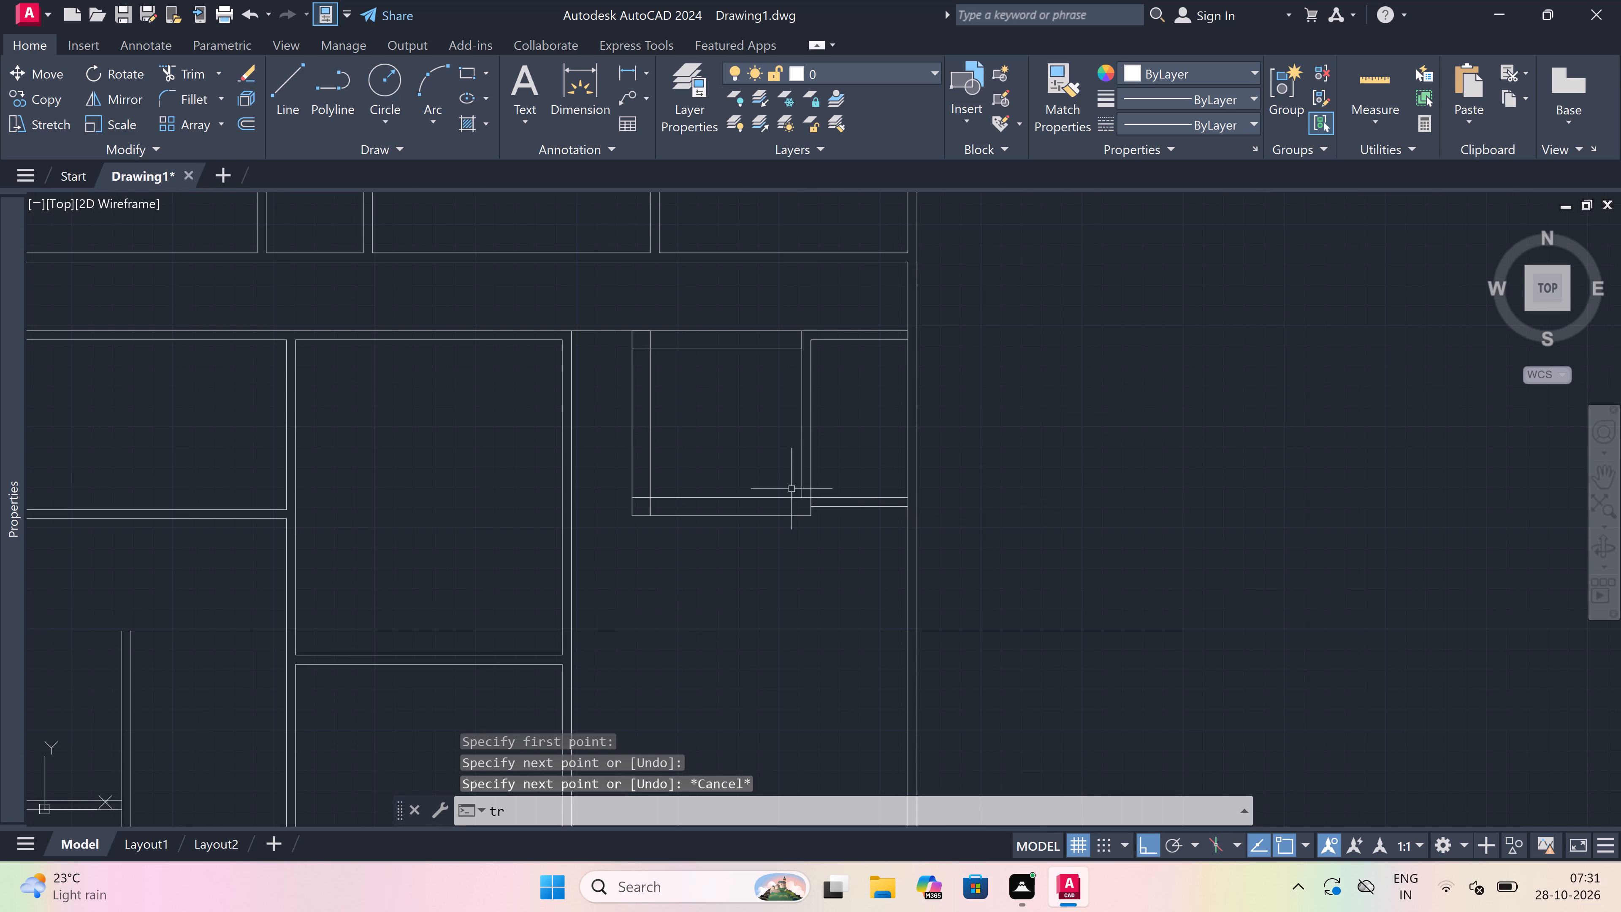
pyautogui.scroll(1, 594, 362)
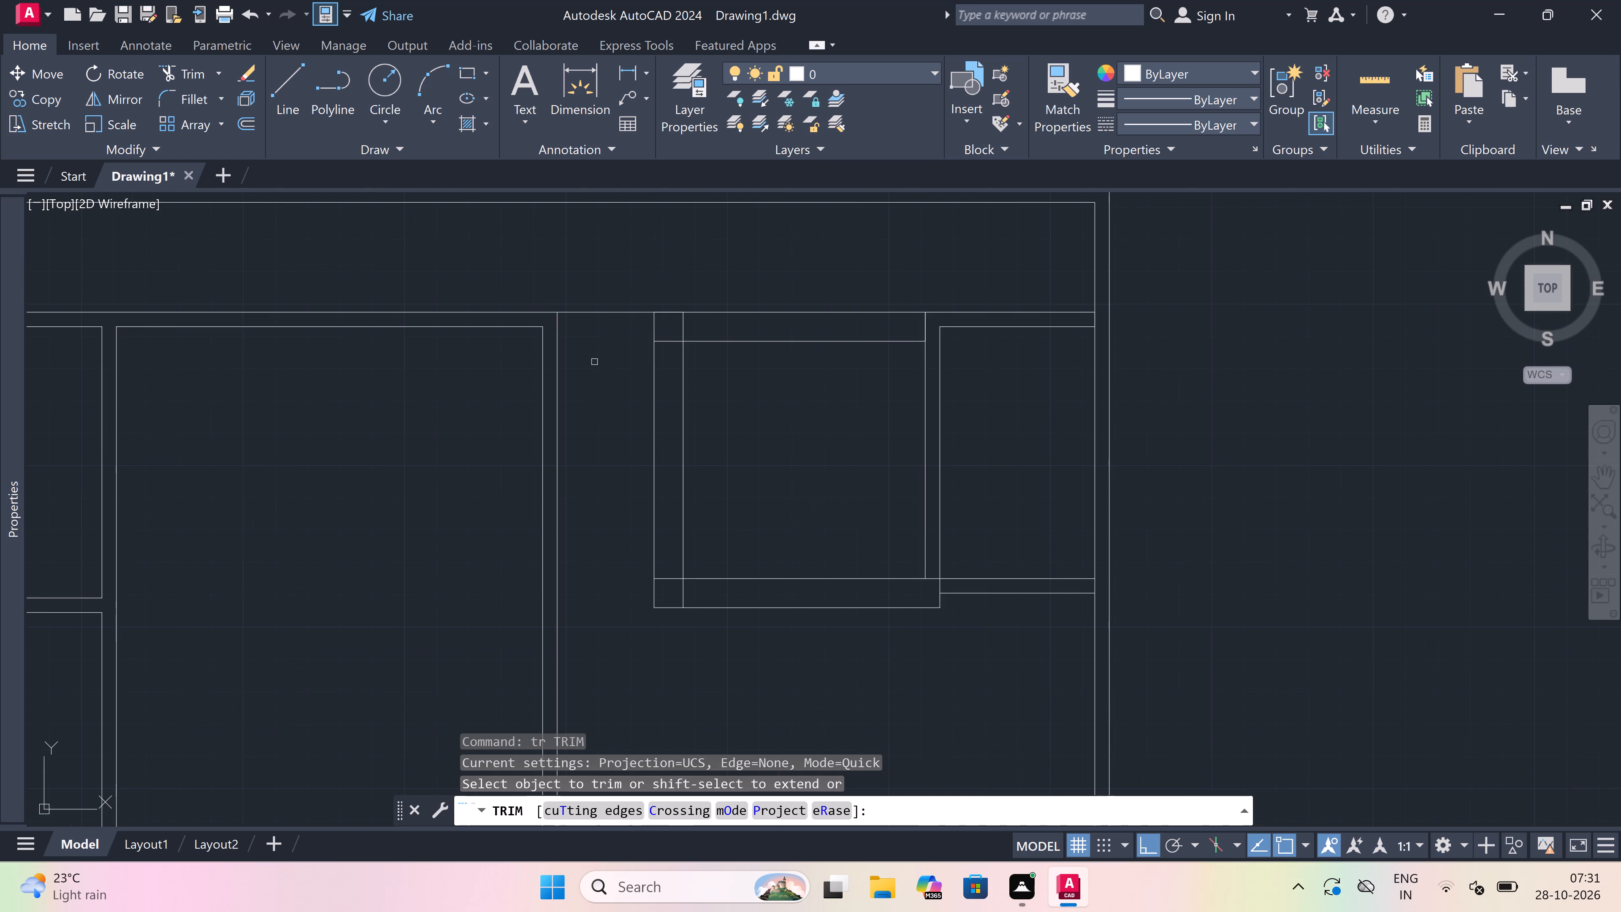
pyautogui.click(595, 314)
pyautogui.scroll(2, 691, 320)
pyautogui.click(690, 320)
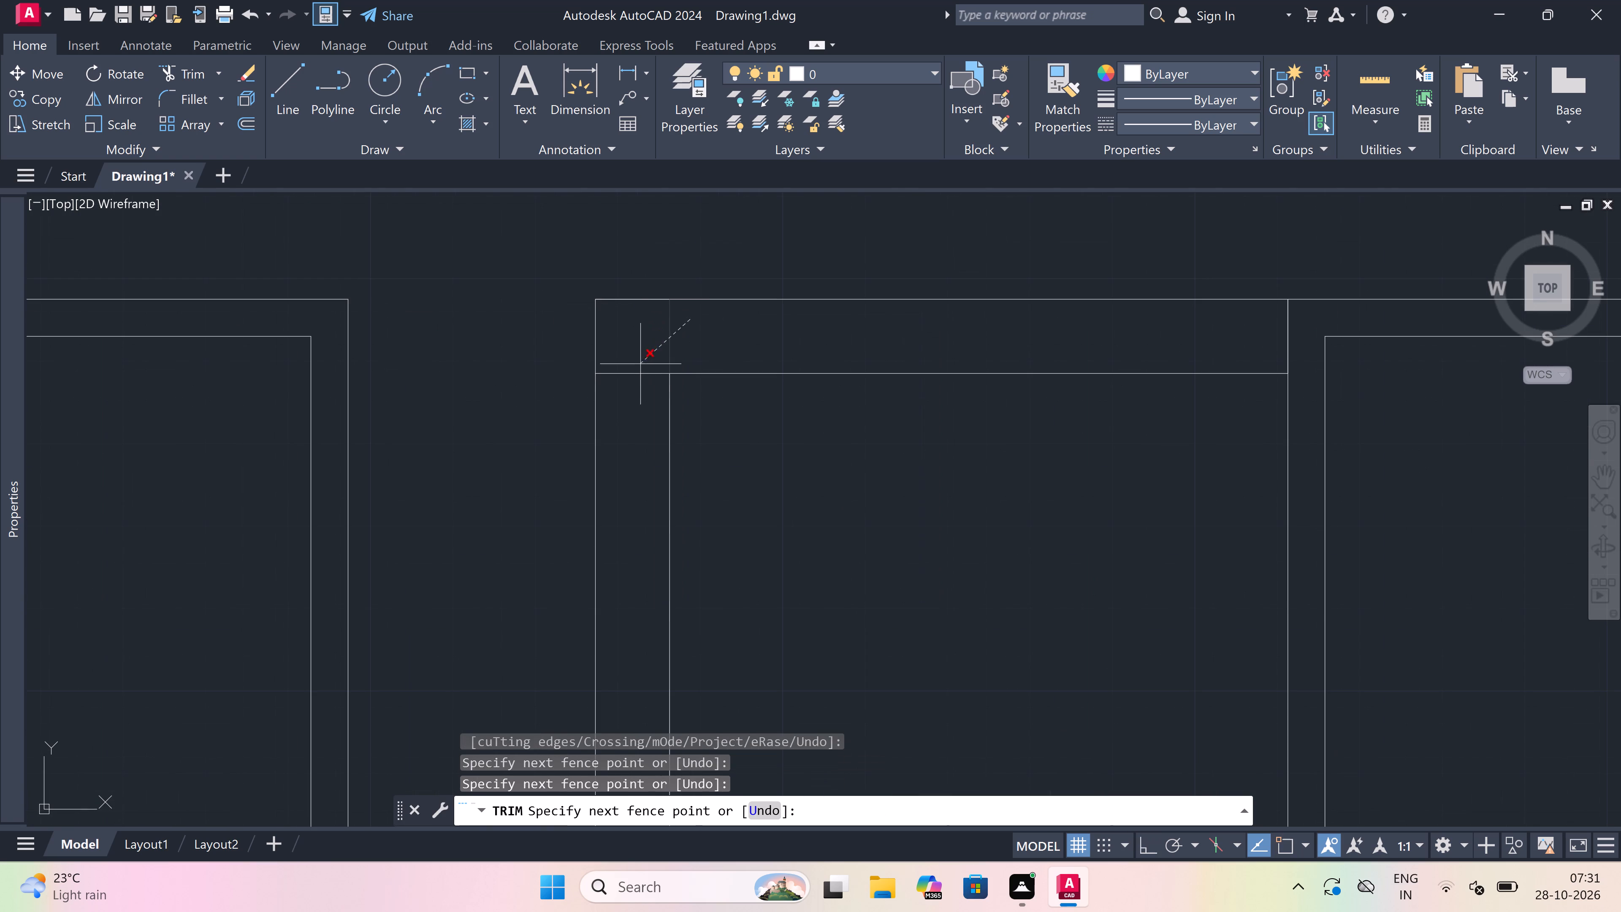
pyautogui.click(634, 385)
# Trim the partition's left face inside the top wall, and the outer right wall's inner line between the top wall's two lines.
pyautogui.scroll(-2, 634, 383)
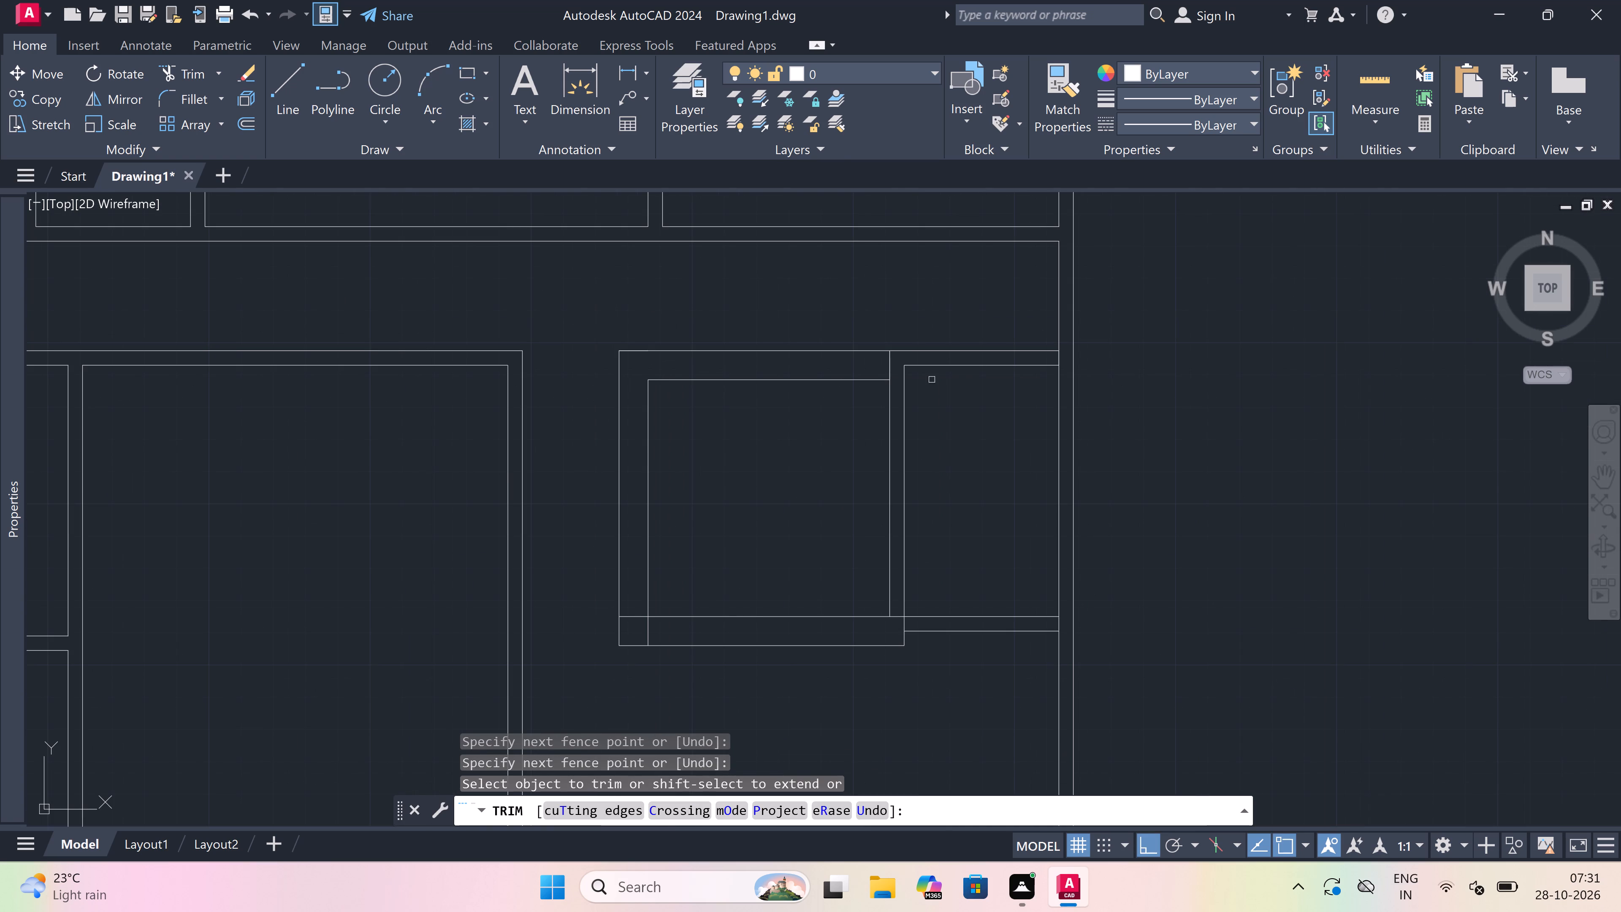
pyautogui.scroll(1, 976, 369)
pyautogui.scroll(2, 886, 350)
pyautogui.click(861, 350)
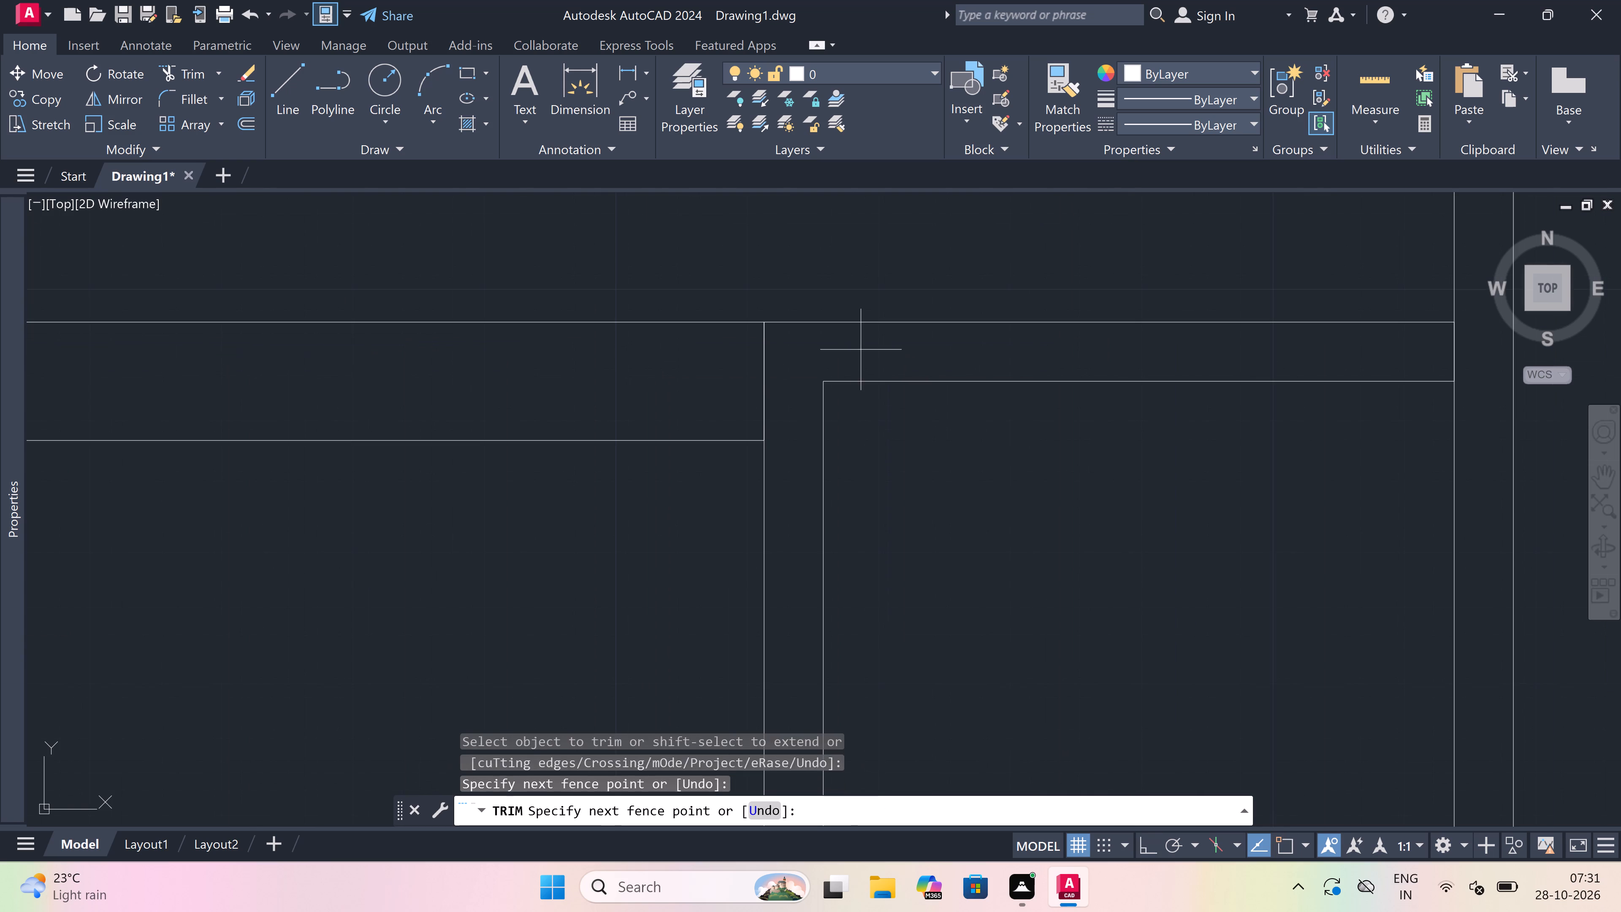
pyautogui.click(649, 376)
pyautogui.scroll(-3, 648, 376)
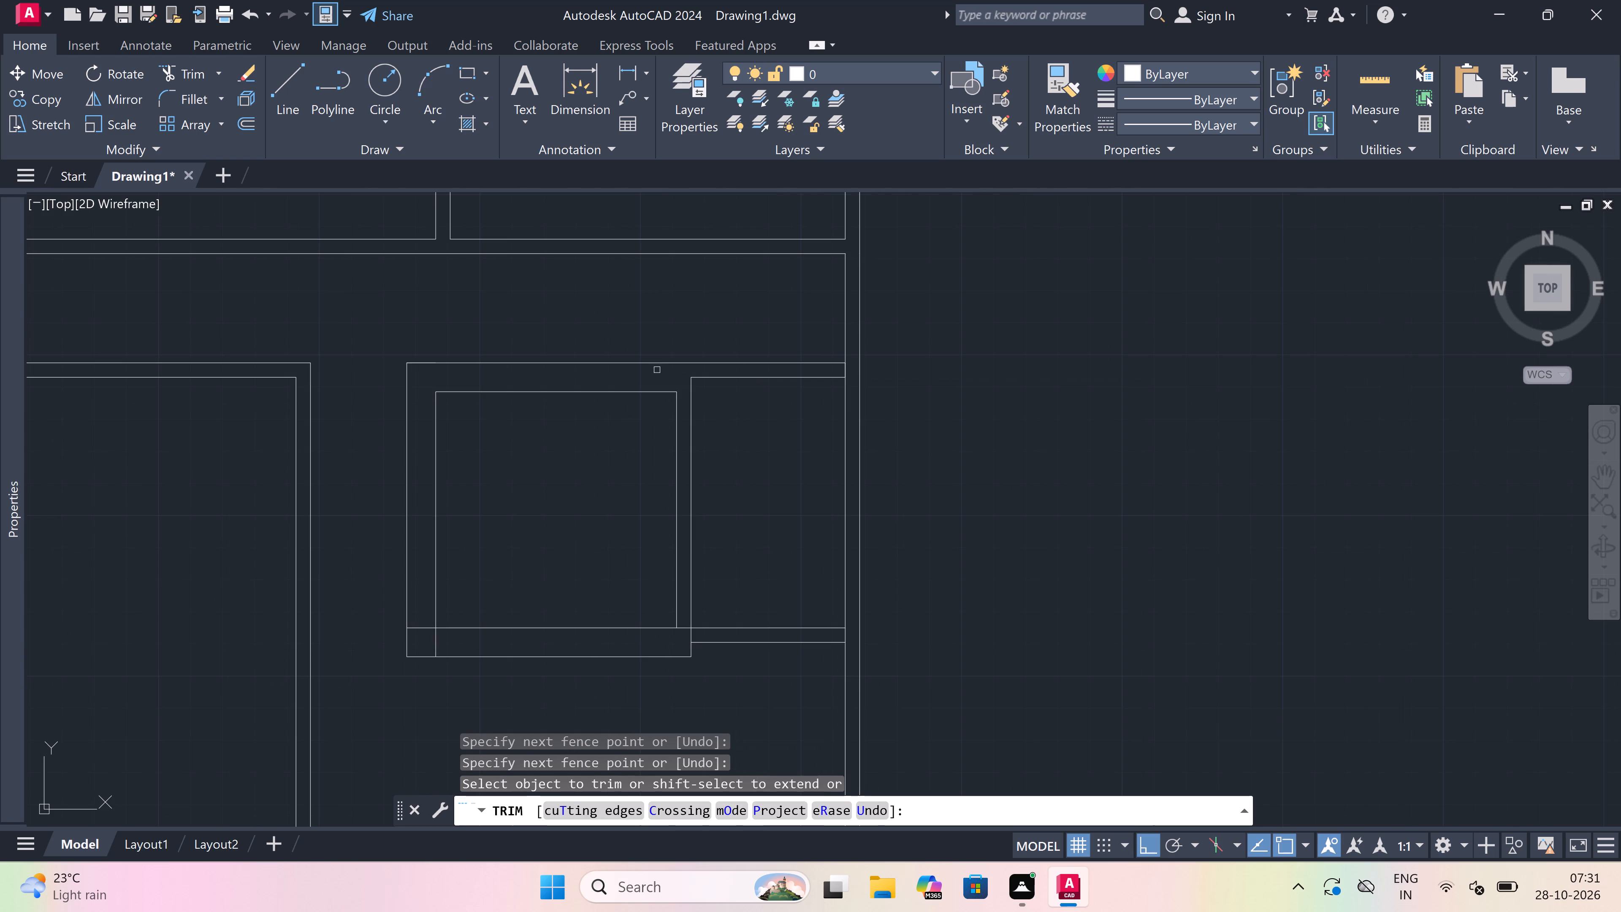
pyautogui.scroll(2, 819, 363)
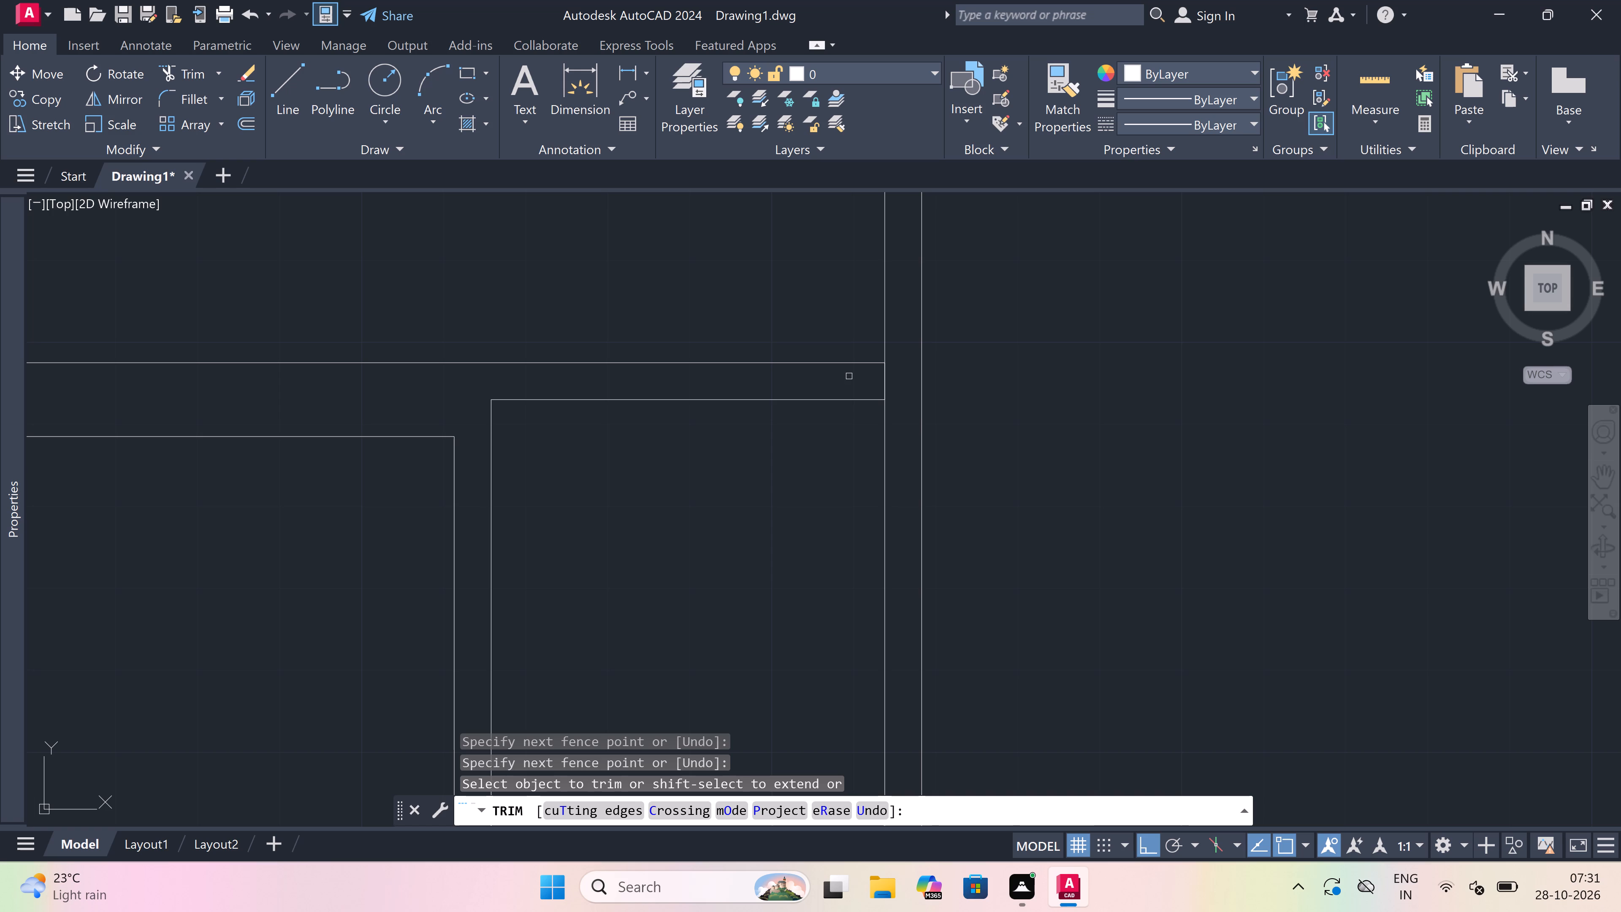
pyautogui.click(852, 380)
pyautogui.click(901, 379)
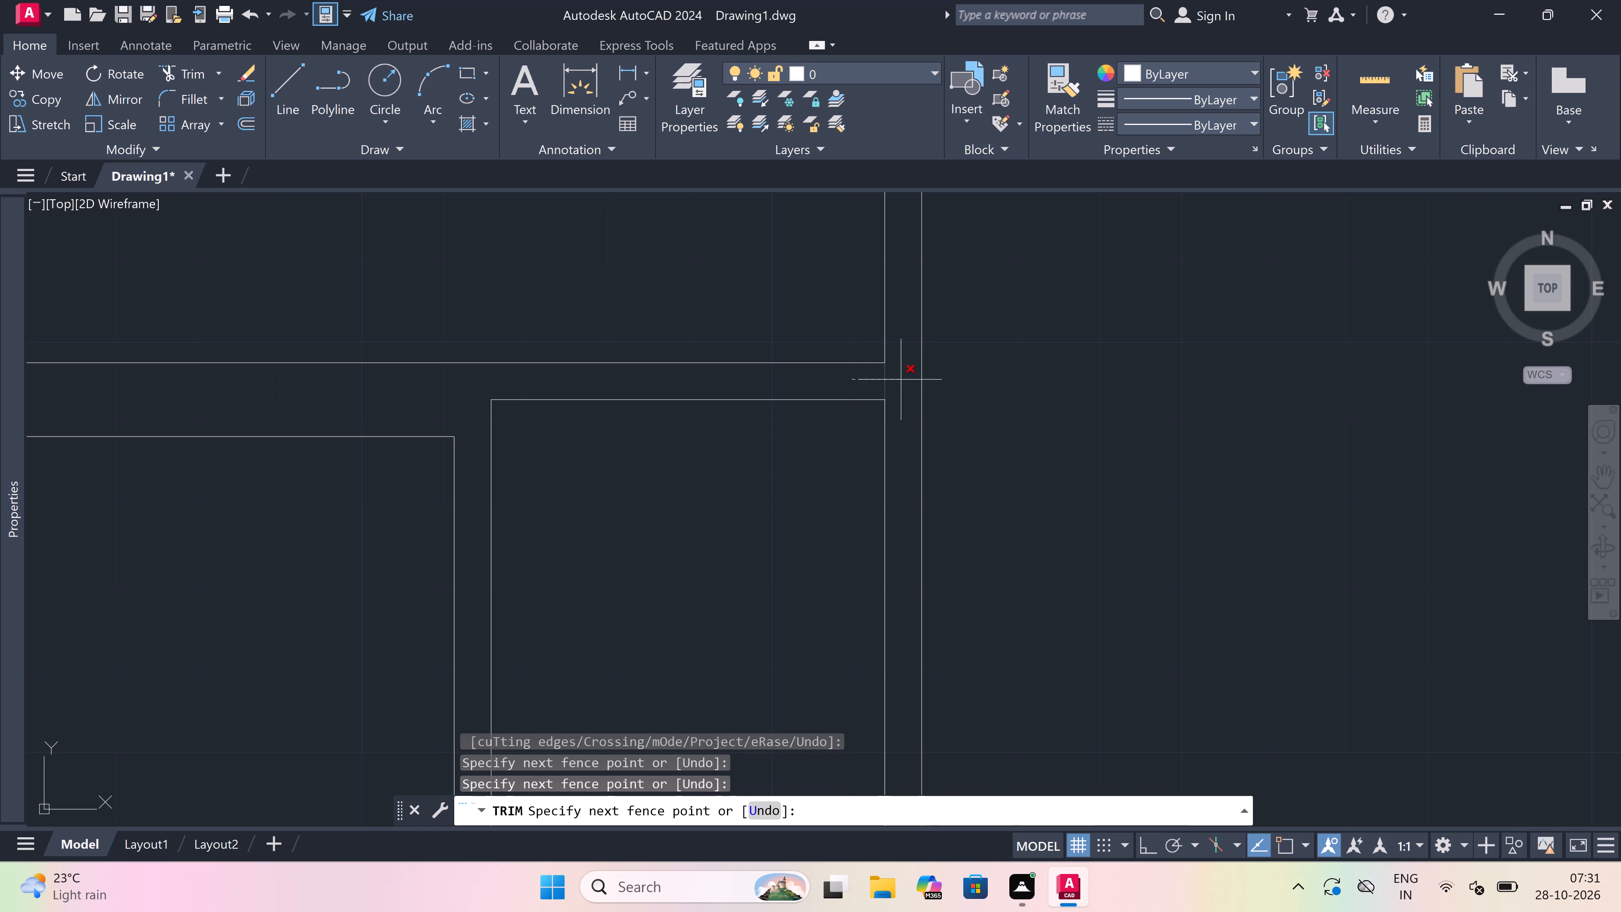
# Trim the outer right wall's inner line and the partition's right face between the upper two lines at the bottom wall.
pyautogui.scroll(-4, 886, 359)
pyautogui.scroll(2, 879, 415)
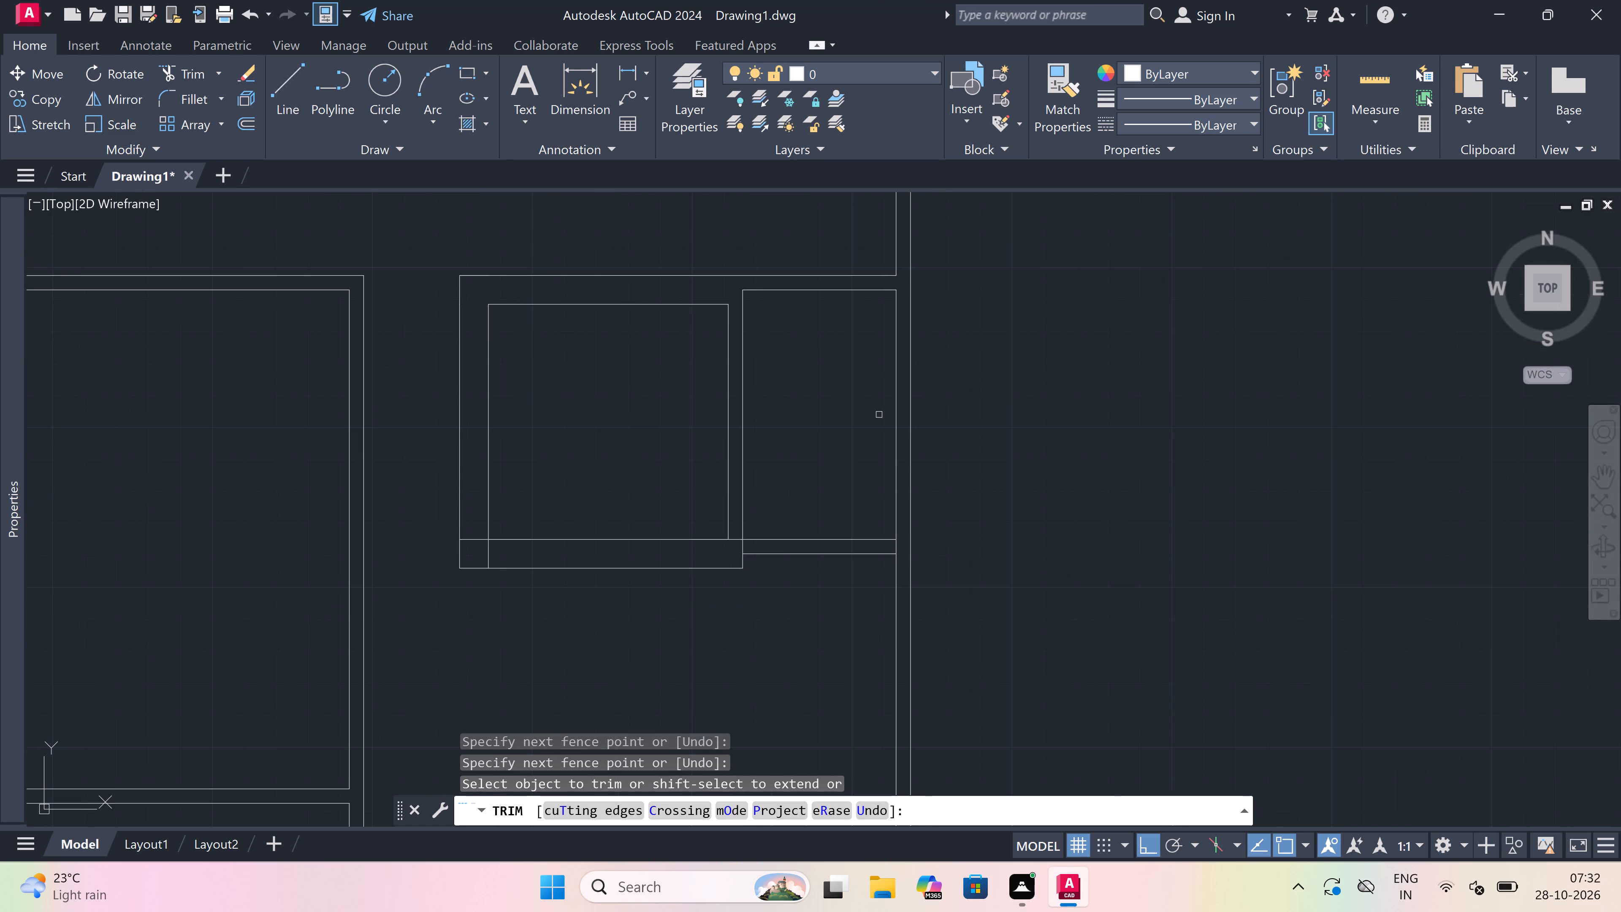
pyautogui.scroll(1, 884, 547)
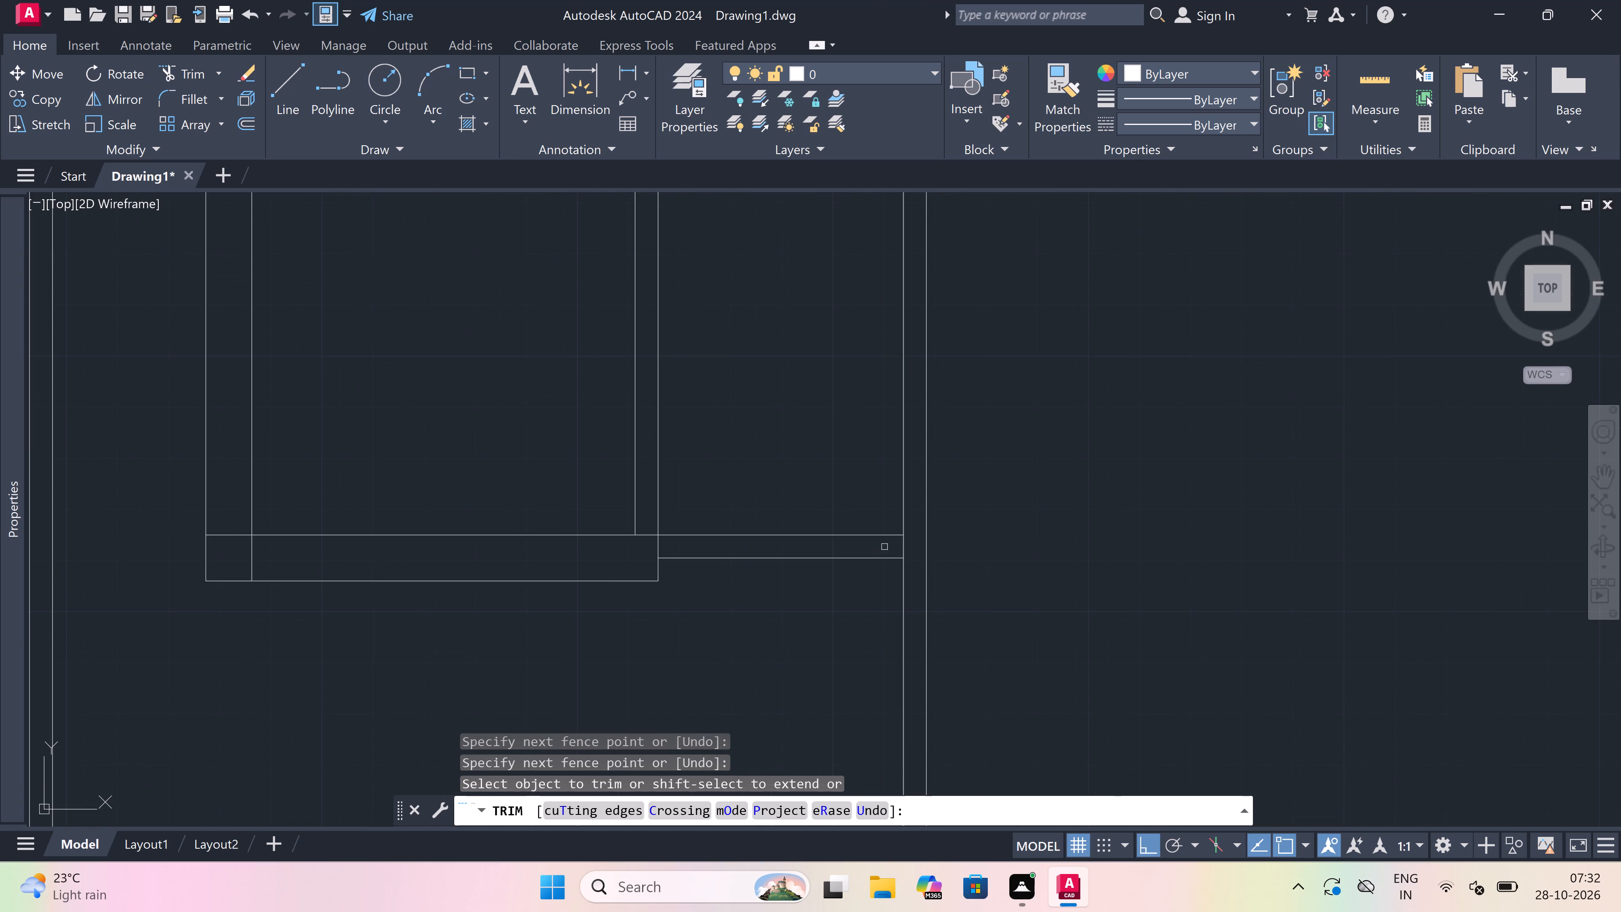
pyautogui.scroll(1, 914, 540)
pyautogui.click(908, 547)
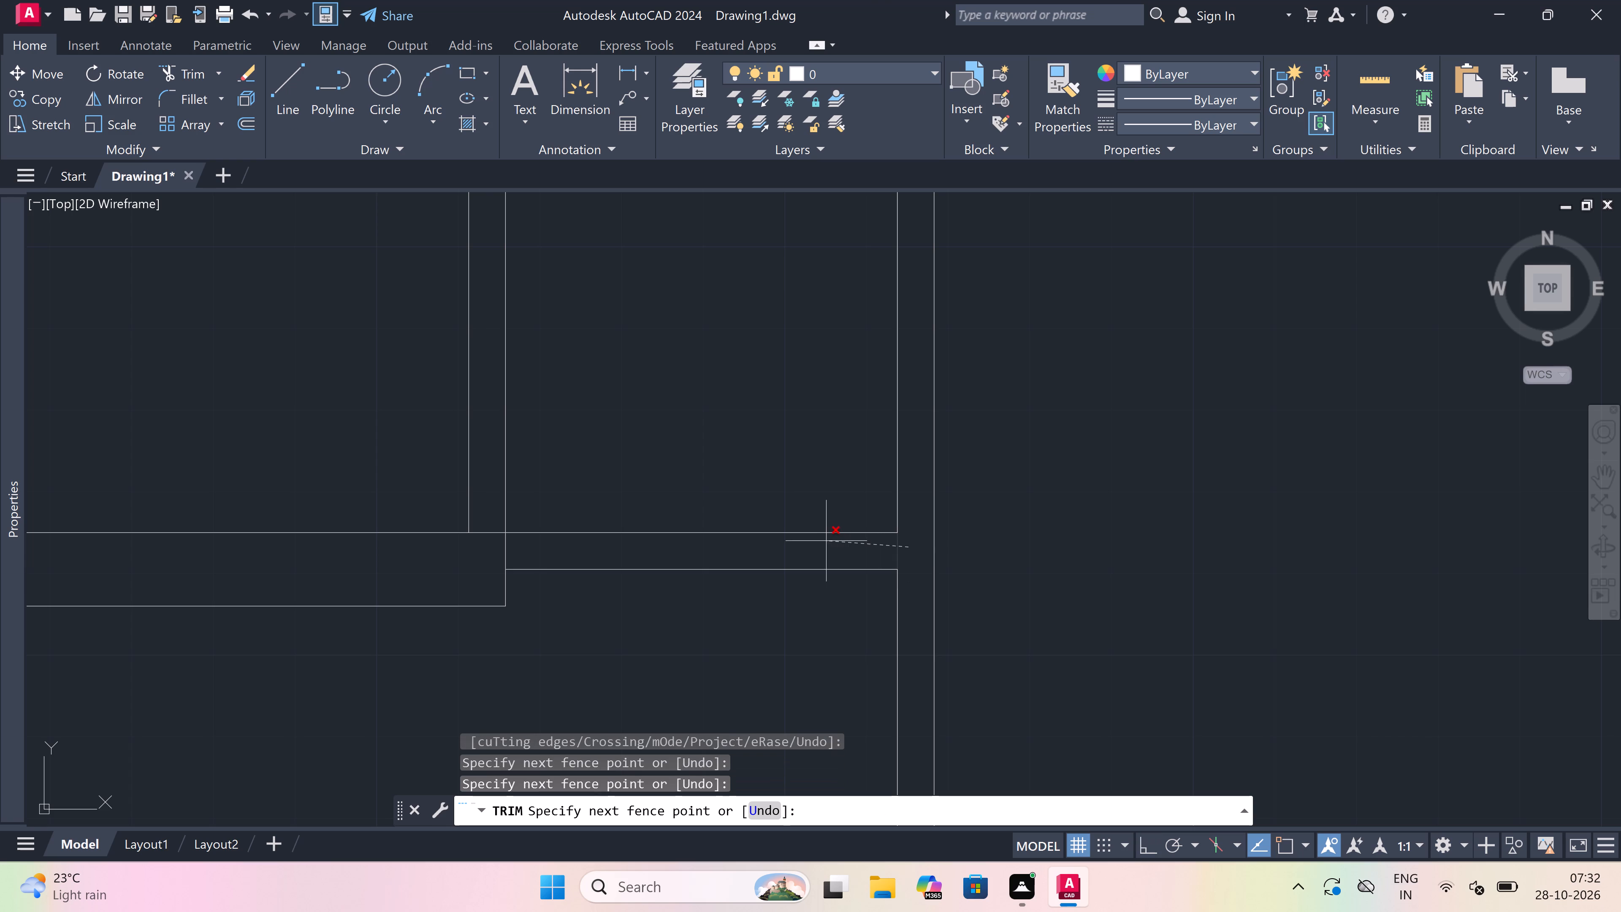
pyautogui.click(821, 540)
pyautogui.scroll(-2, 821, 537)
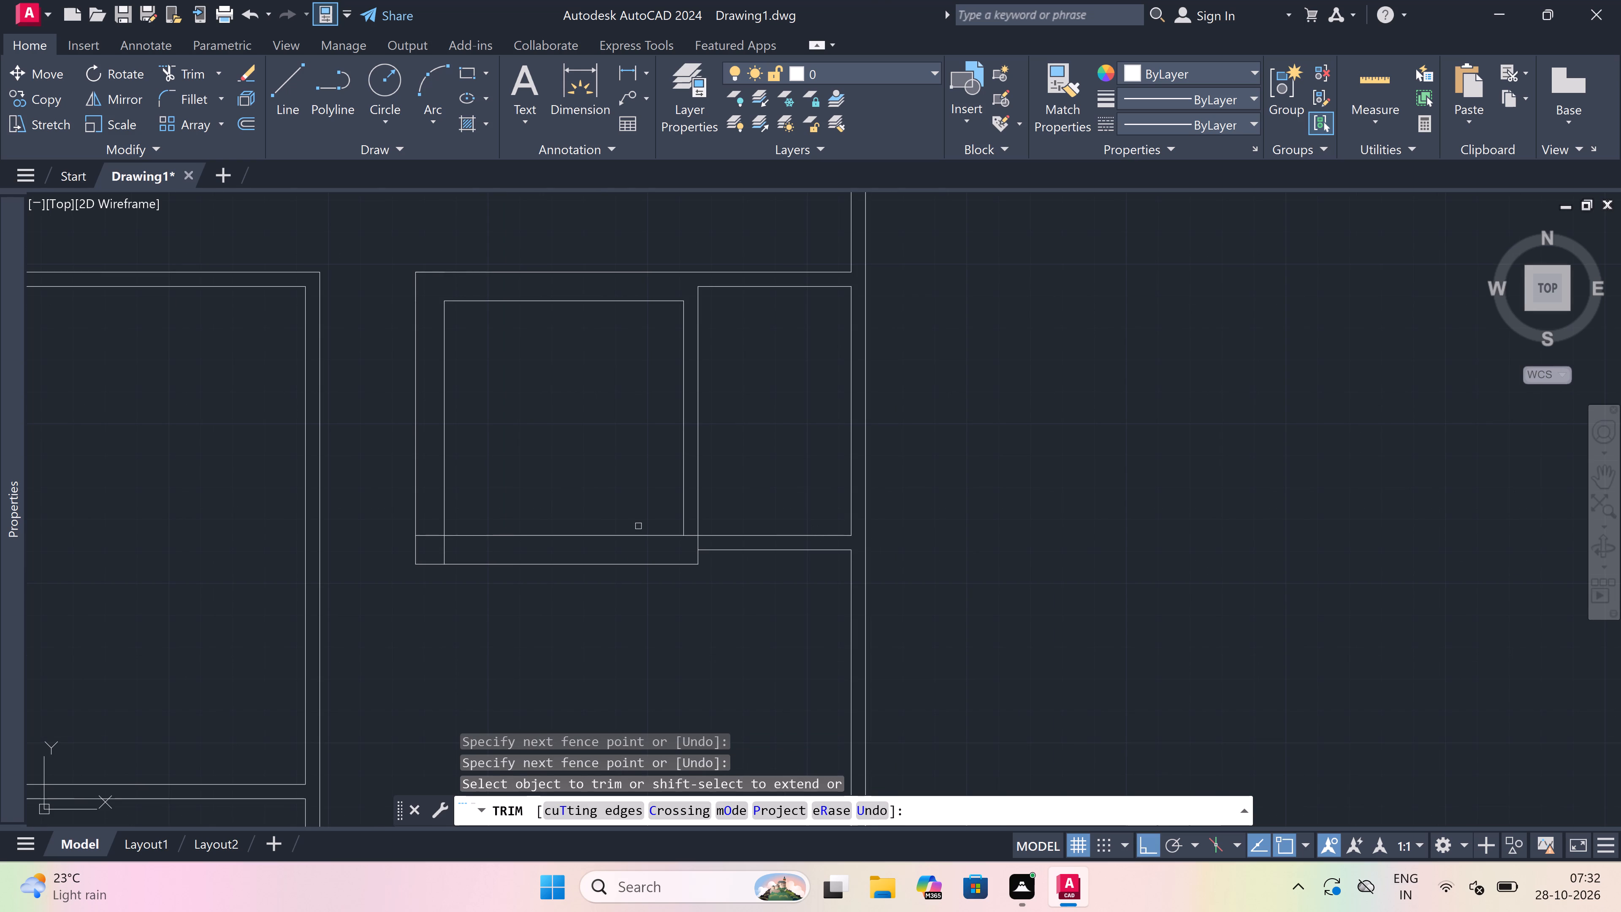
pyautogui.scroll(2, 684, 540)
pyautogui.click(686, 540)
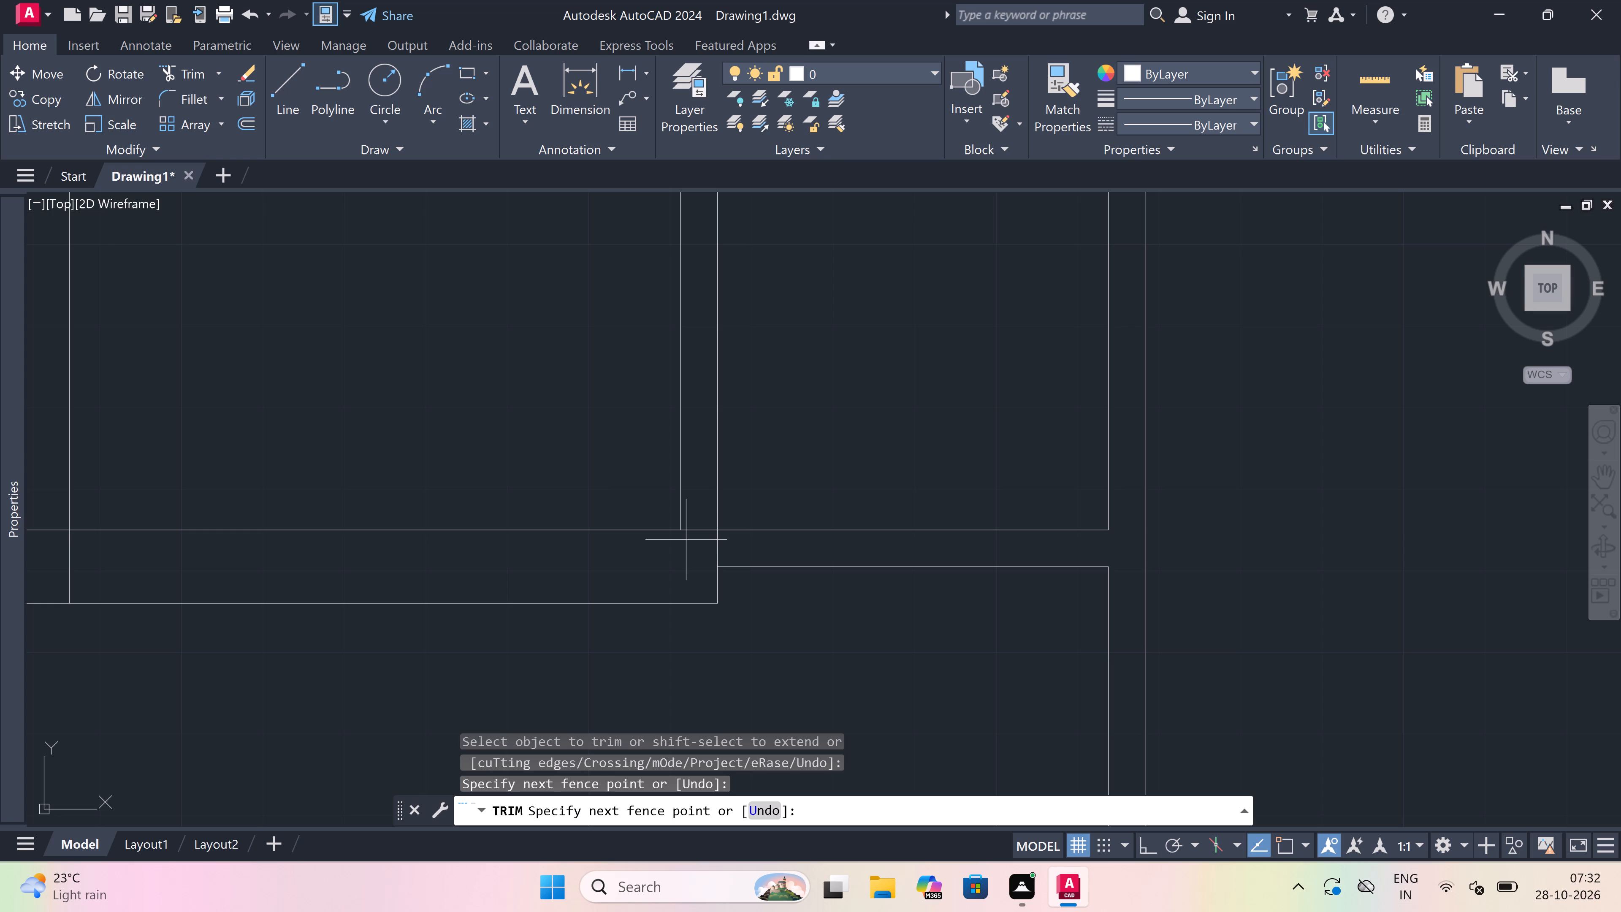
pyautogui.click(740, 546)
# Trim both overlapping inner-face line ends at the small room's bottom-left wall corner, leaving a clean double-line corner.
pyautogui.scroll(-4, 742, 546)
pyautogui.scroll(1, 634, 554)
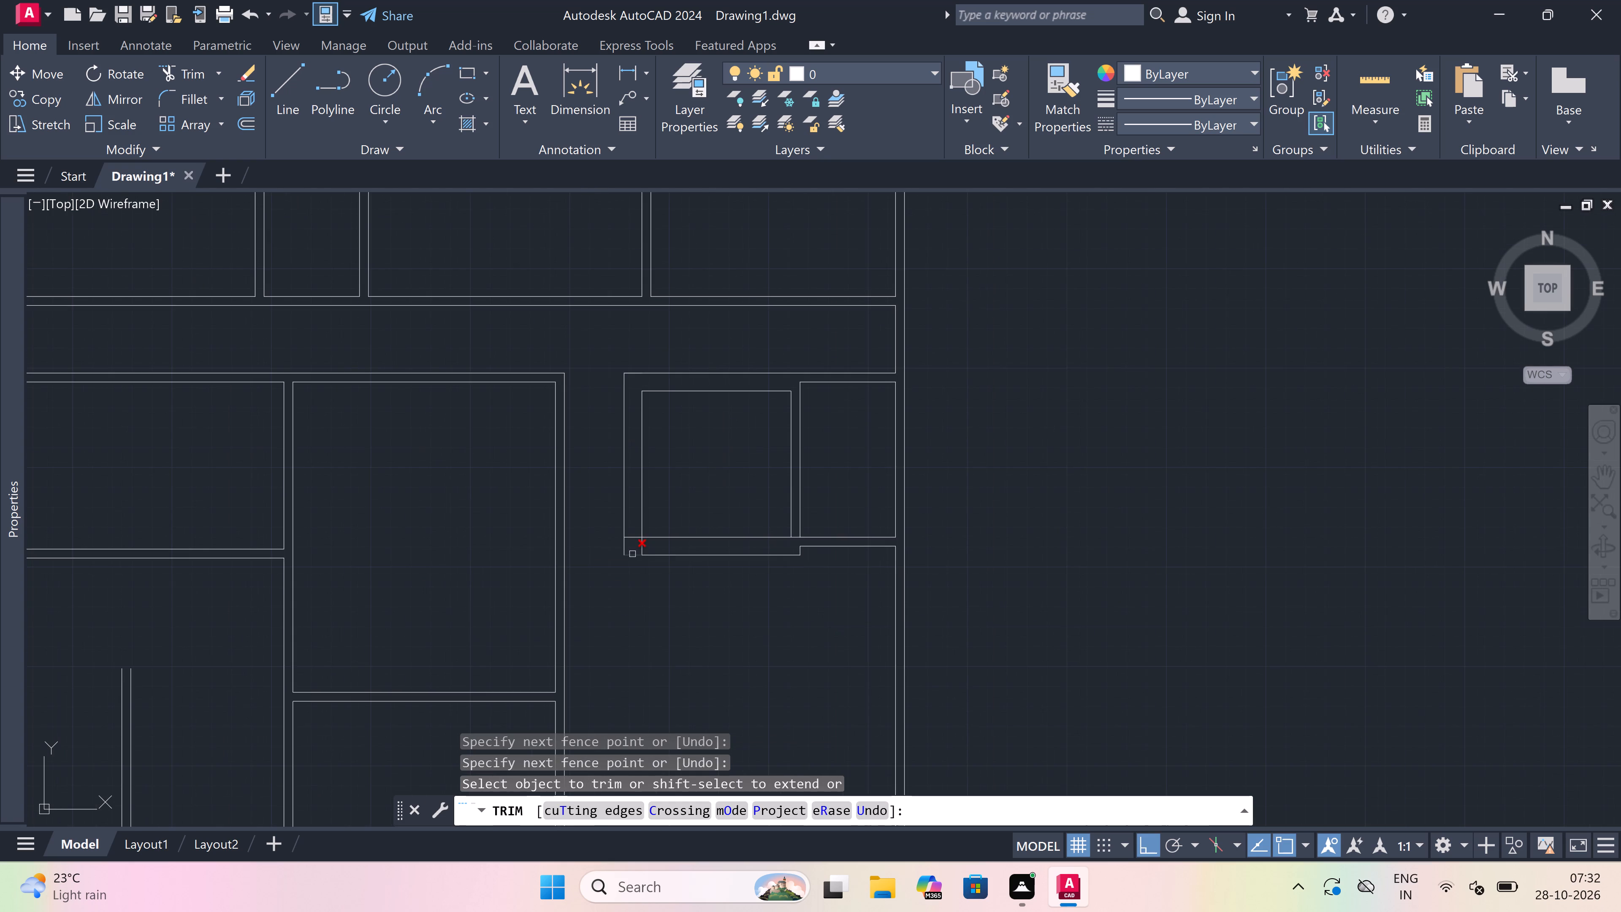
pyautogui.scroll(4, 630, 554)
pyautogui.click(650, 498)
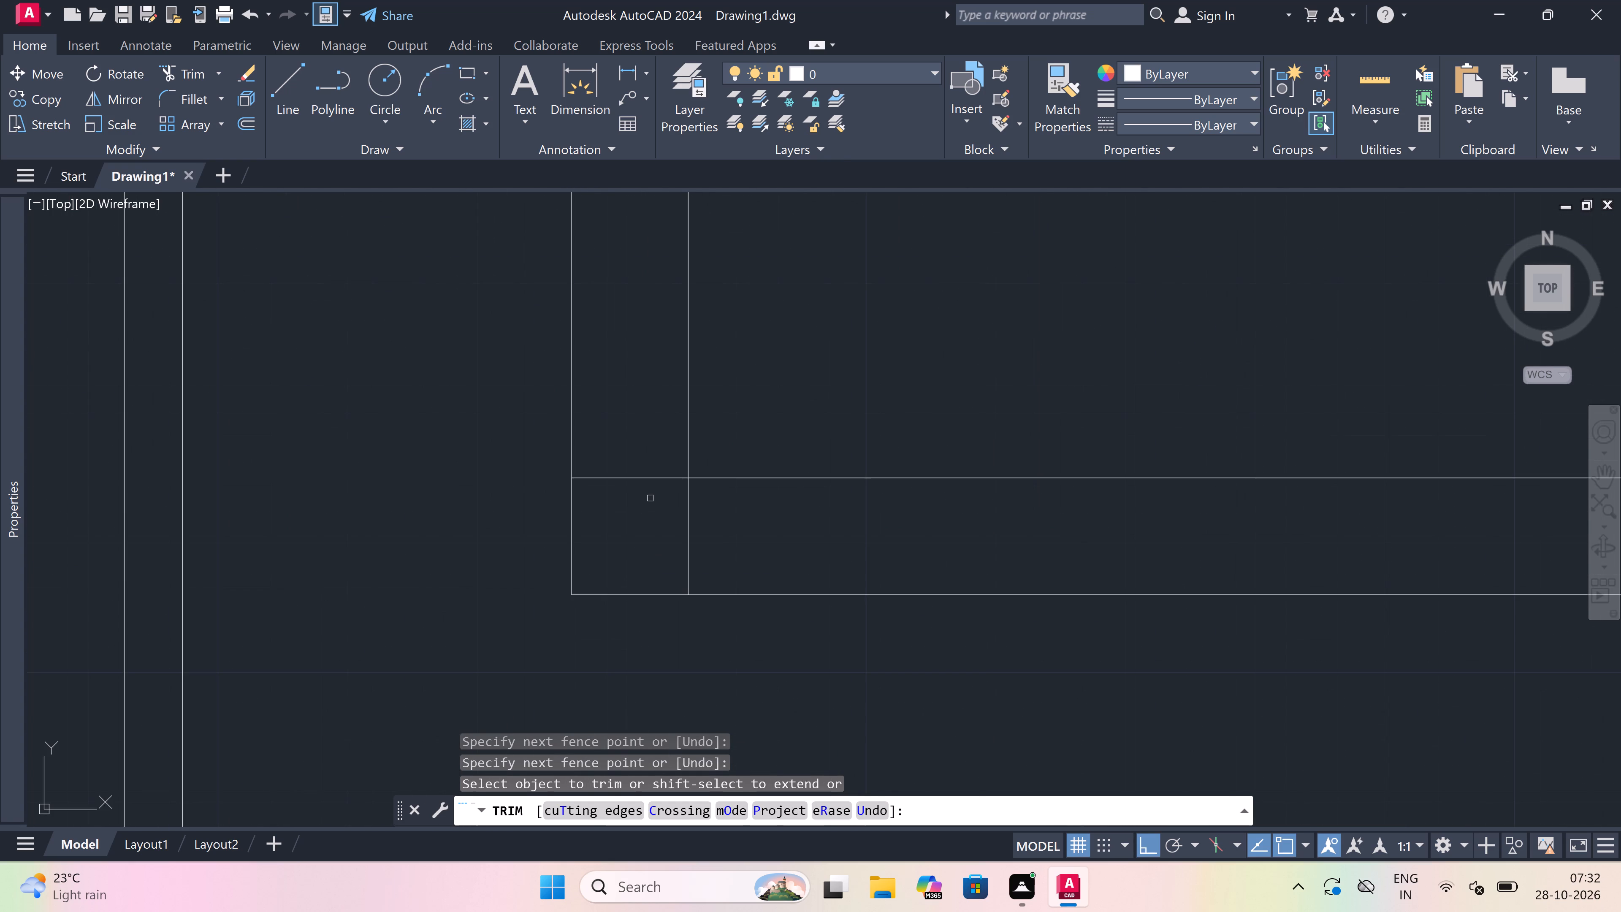
pyautogui.click(648, 453)
pyautogui.moveTo(647, 521); pyautogui.dragTo(656, 519)
pyautogui.click(778, 514)
pyautogui.scroll(-3, 615, 515)
pyautogui.press('Escape')
# Draw a horizontal line from the right end of the bottom wall's lower face to the outer right wall's inner line.
pyautogui.scroll(-2, 615, 515)
pyautogui.scroll(2, 714, 527)
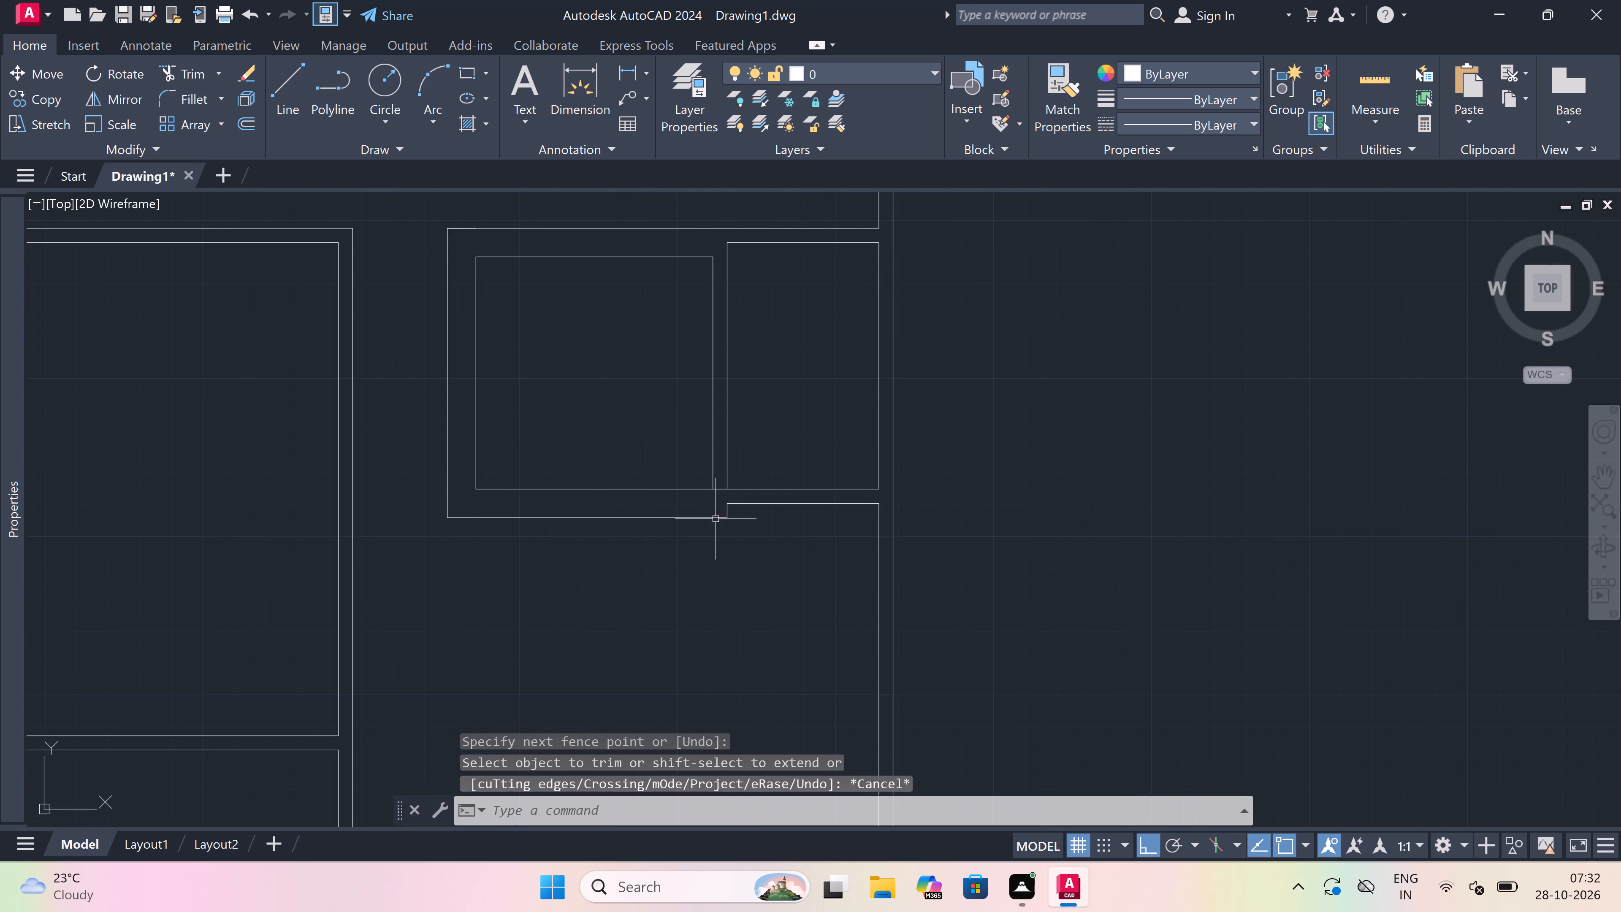
pyautogui.write('l')
pyautogui.press('space')
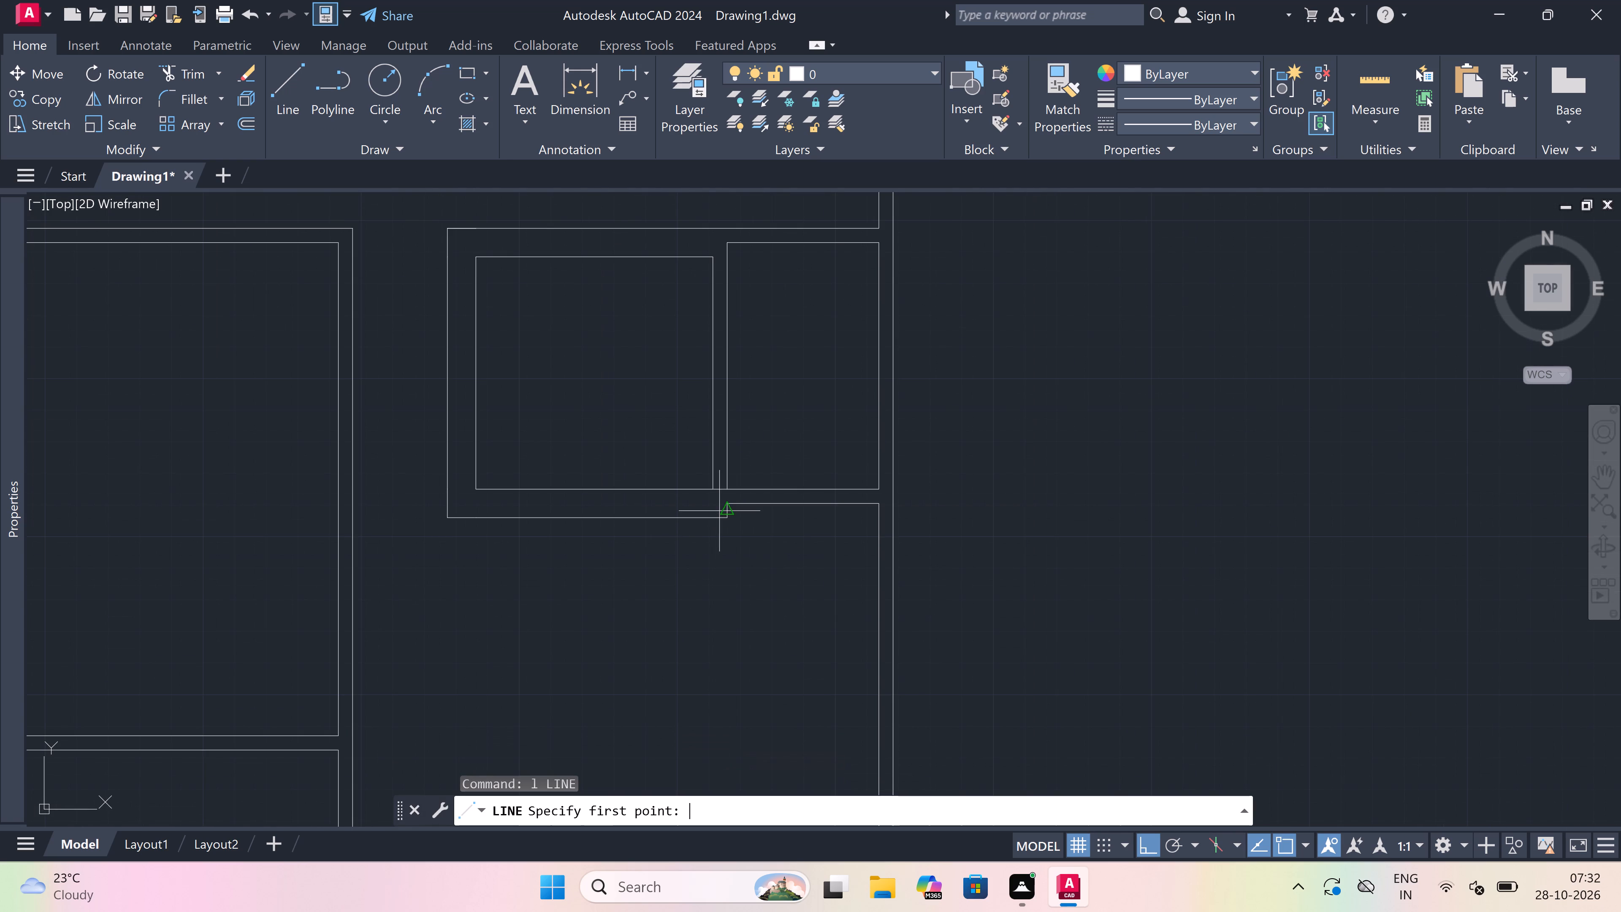
pyautogui.scroll(1, 723, 515)
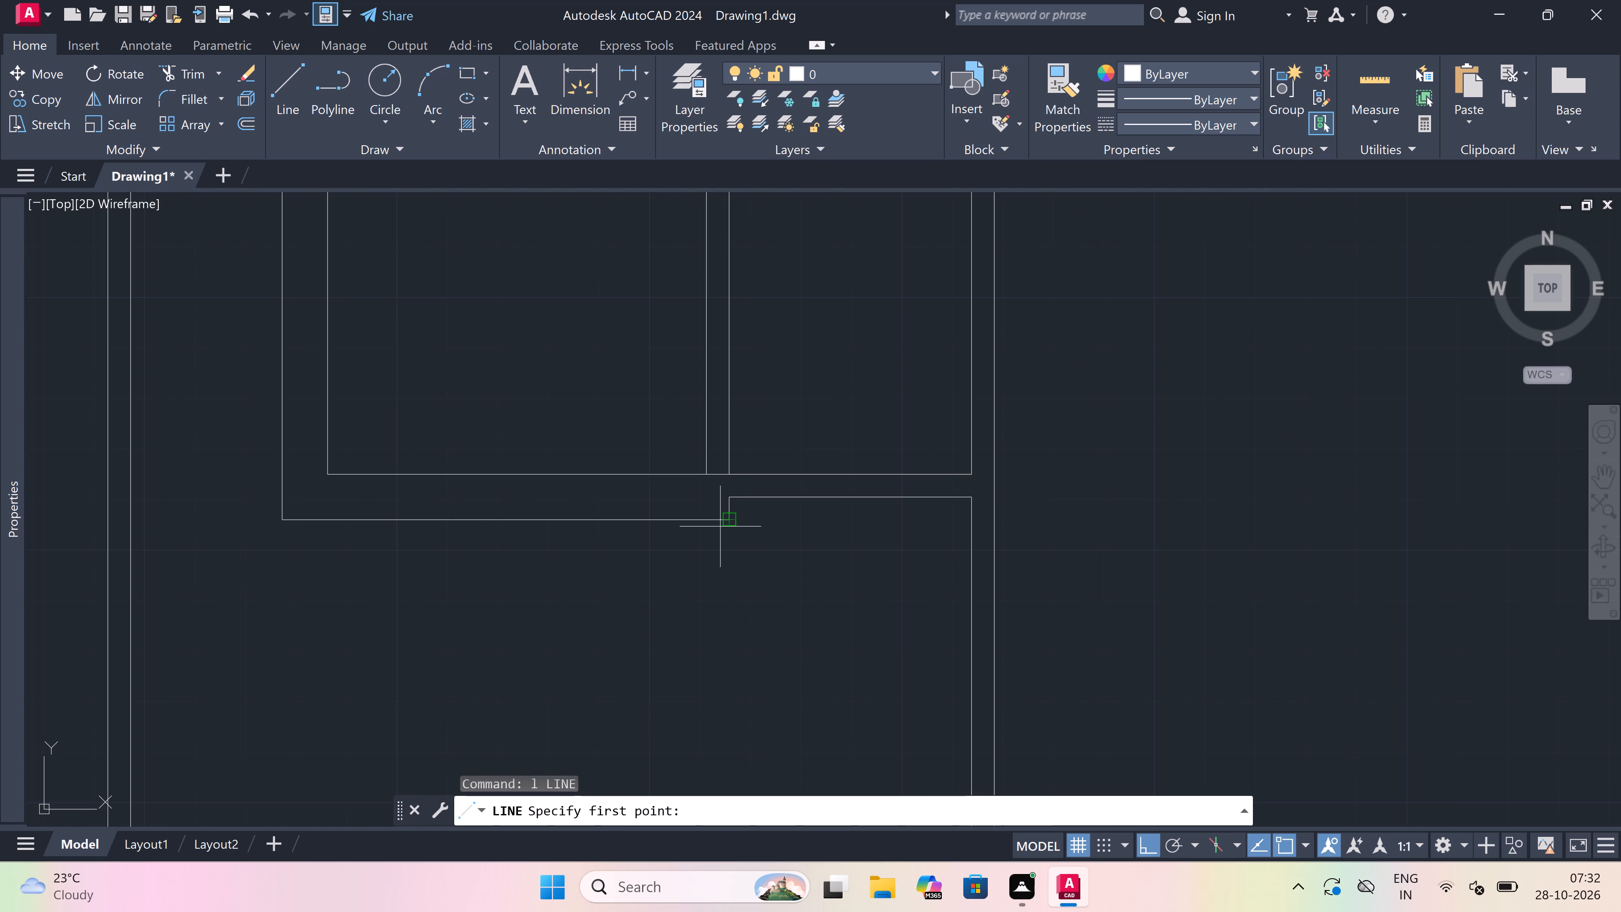
pyautogui.moveTo(723, 521); pyautogui.dragTo(736, 521)
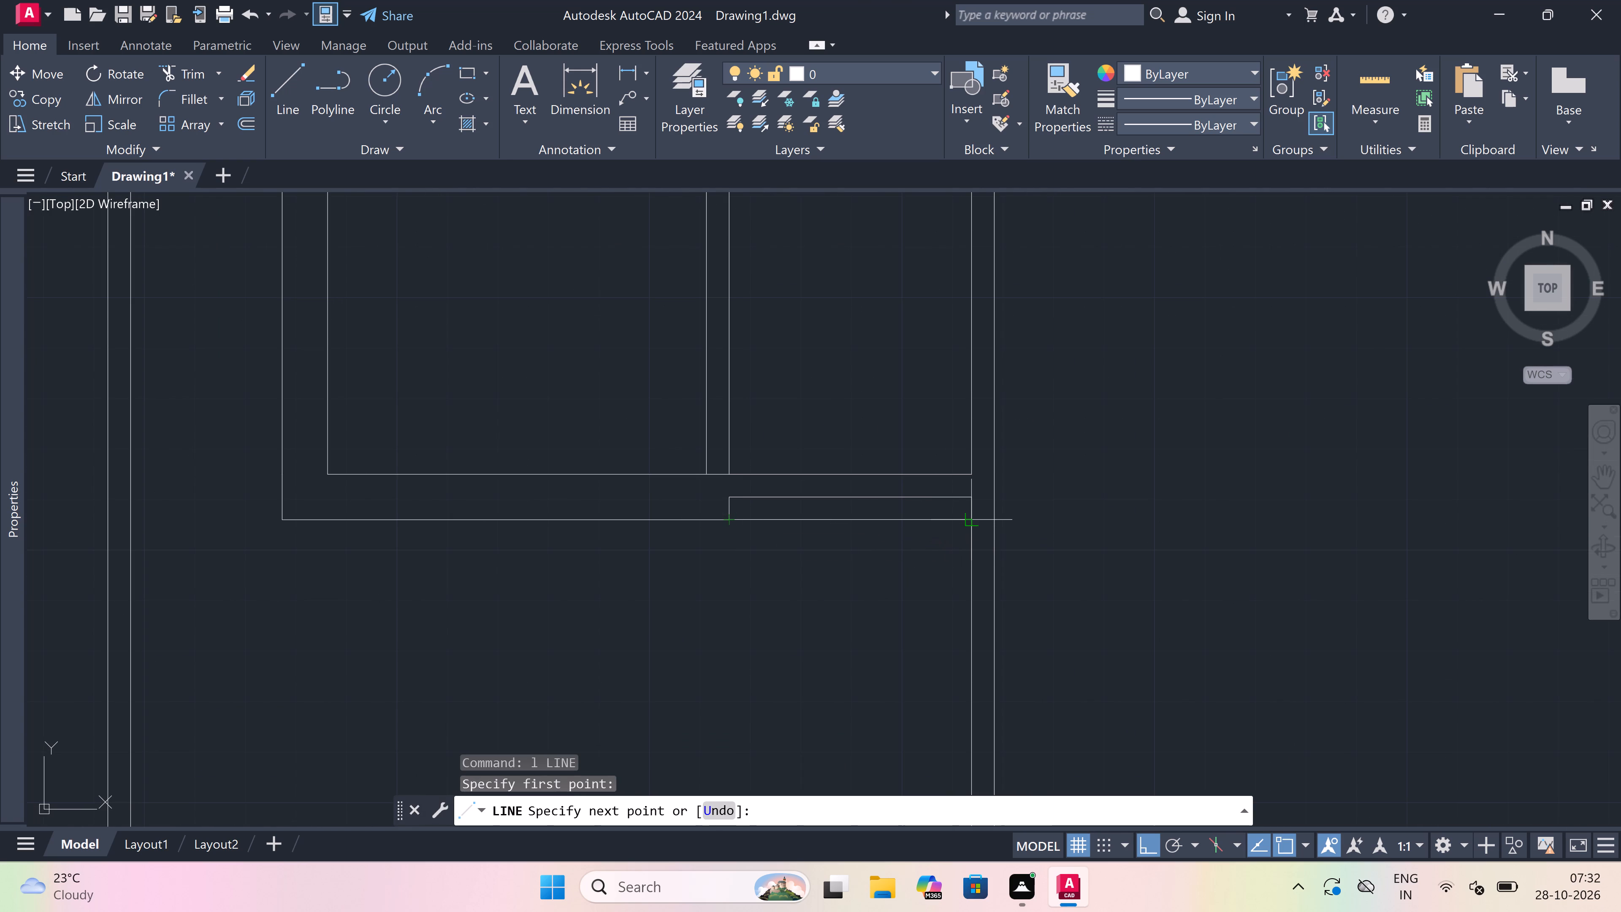
pyautogui.click(981, 521)
pyautogui.press('Escape')
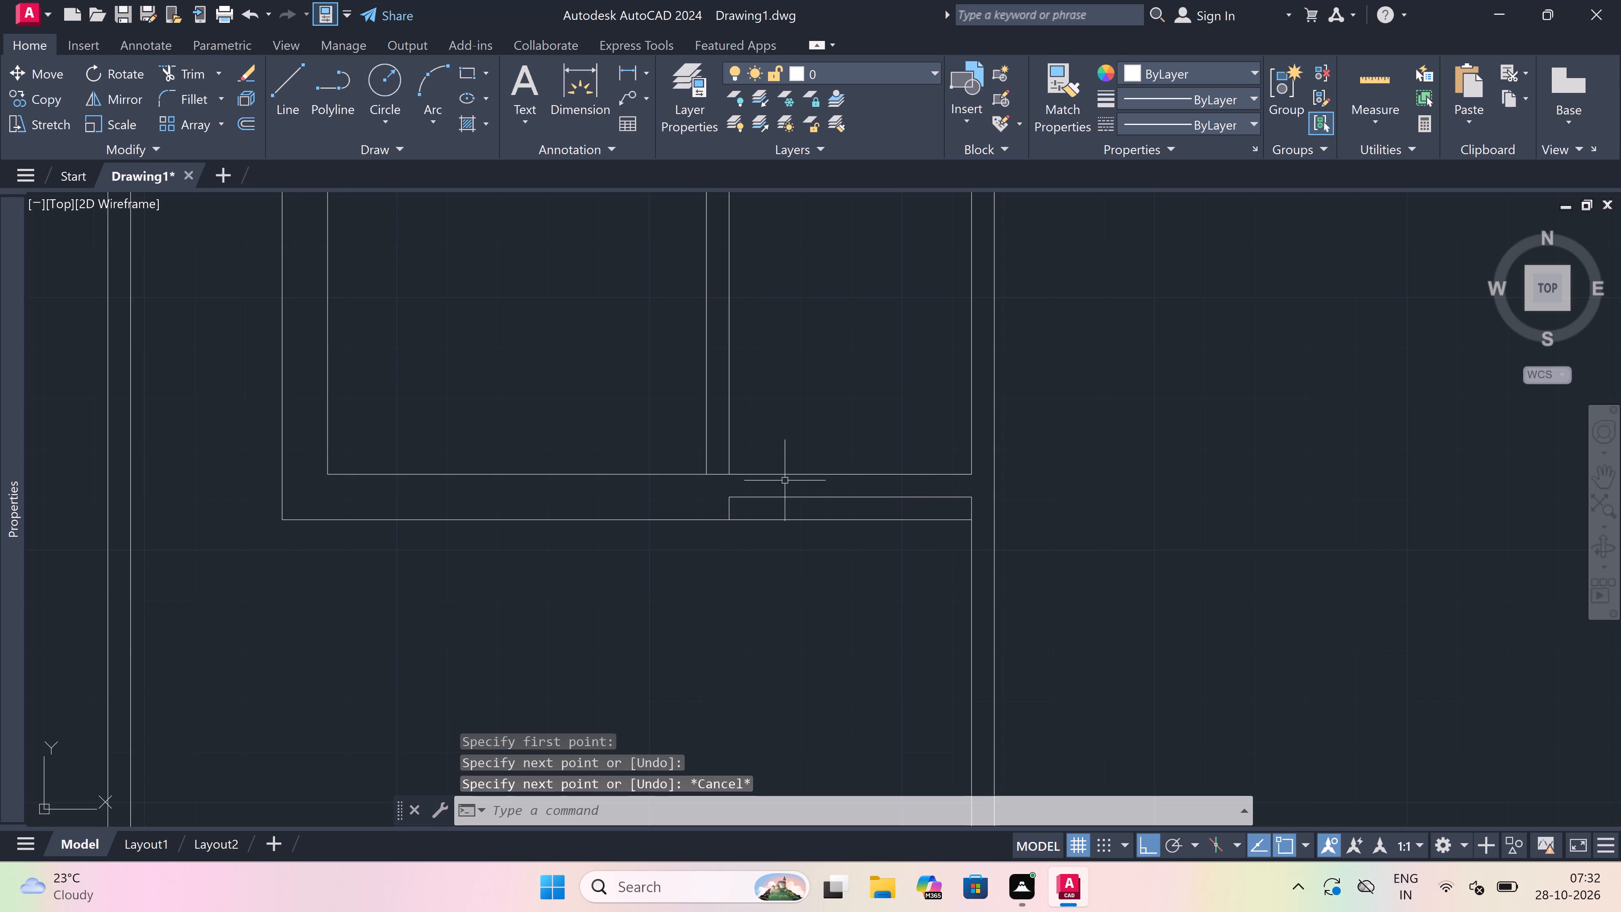
# Draw two short vertical lines between the bottom wall's upper and middle lines, at the partition's right face and the outer wall's inner line.
pyautogui.scroll(2, 733, 471)
pyautogui.press('space')
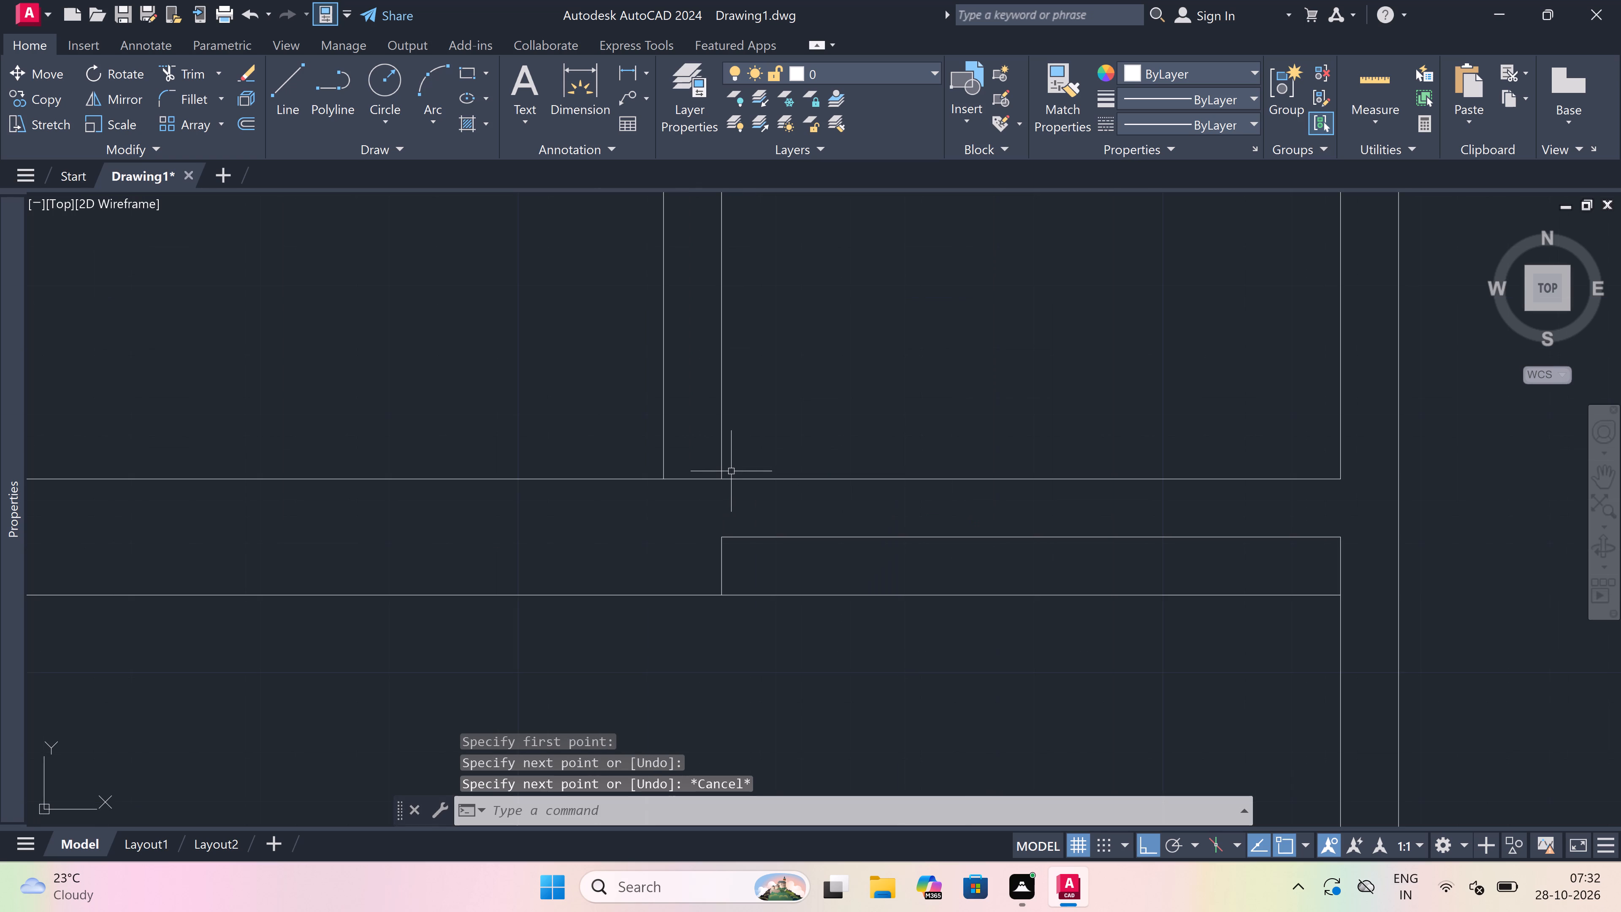
pyautogui.click(721, 471)
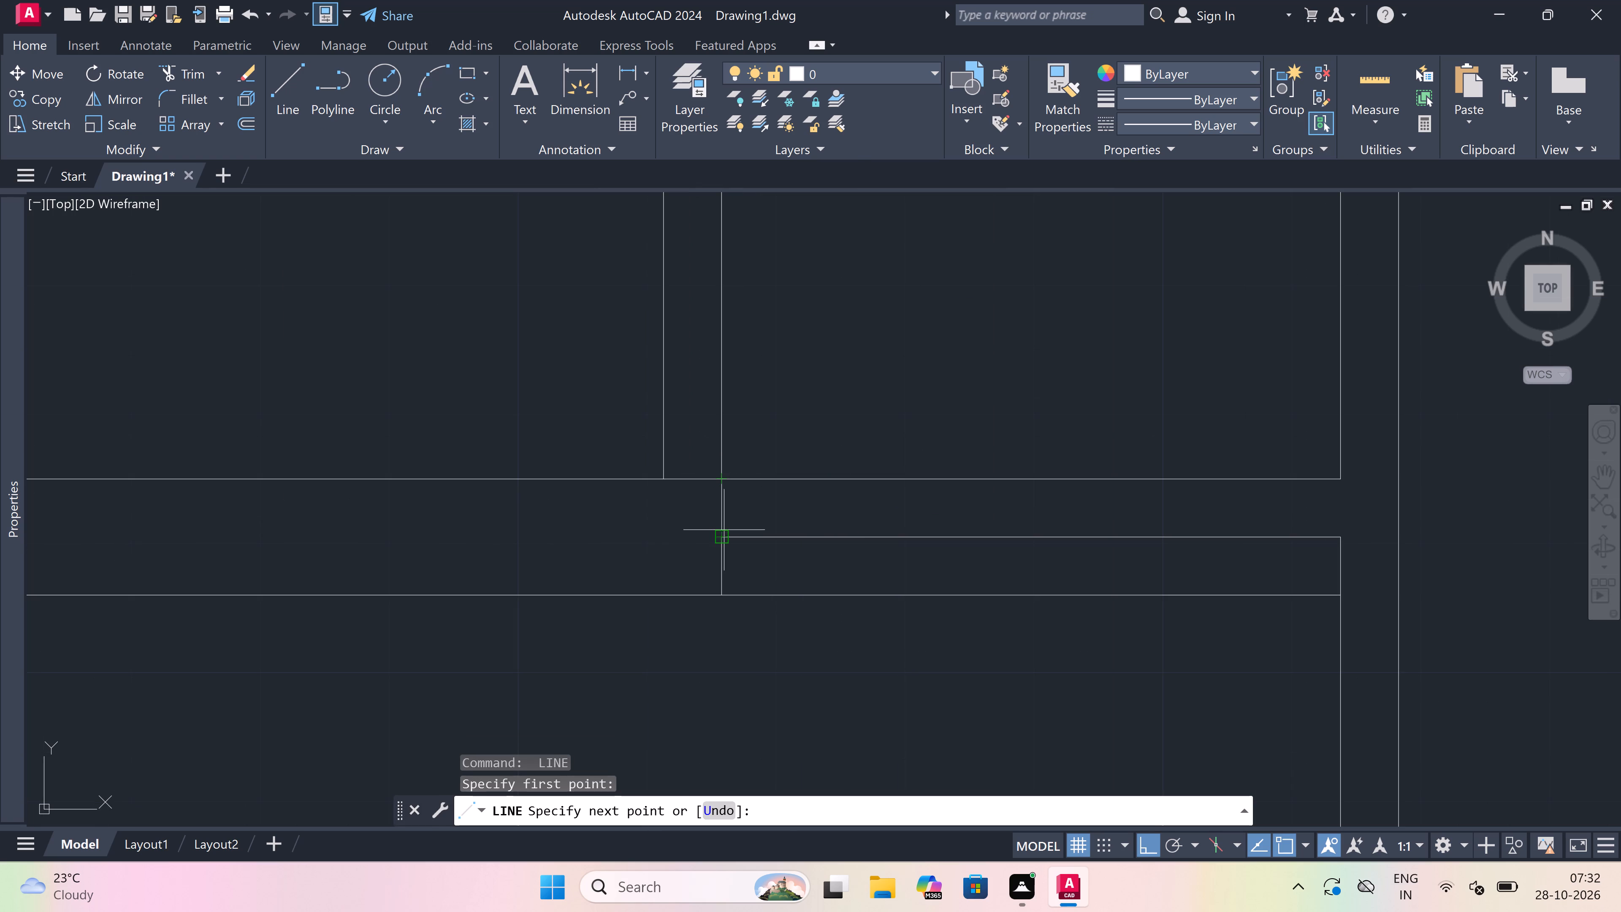
pyautogui.click(724, 531)
pyautogui.press('Escape')
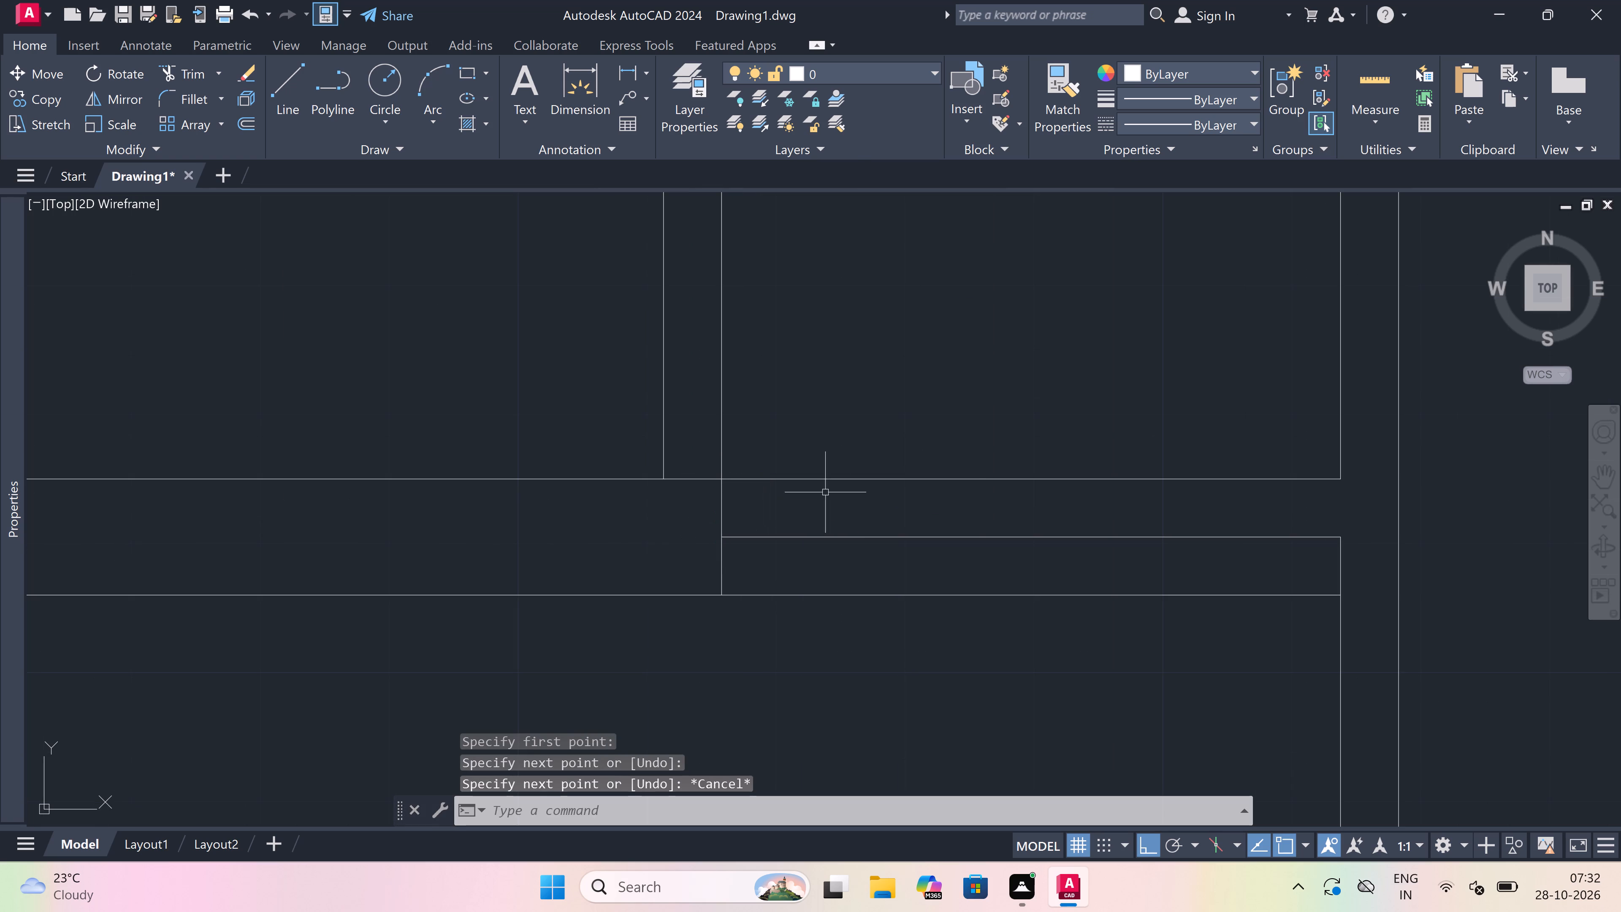
pyautogui.press('space')
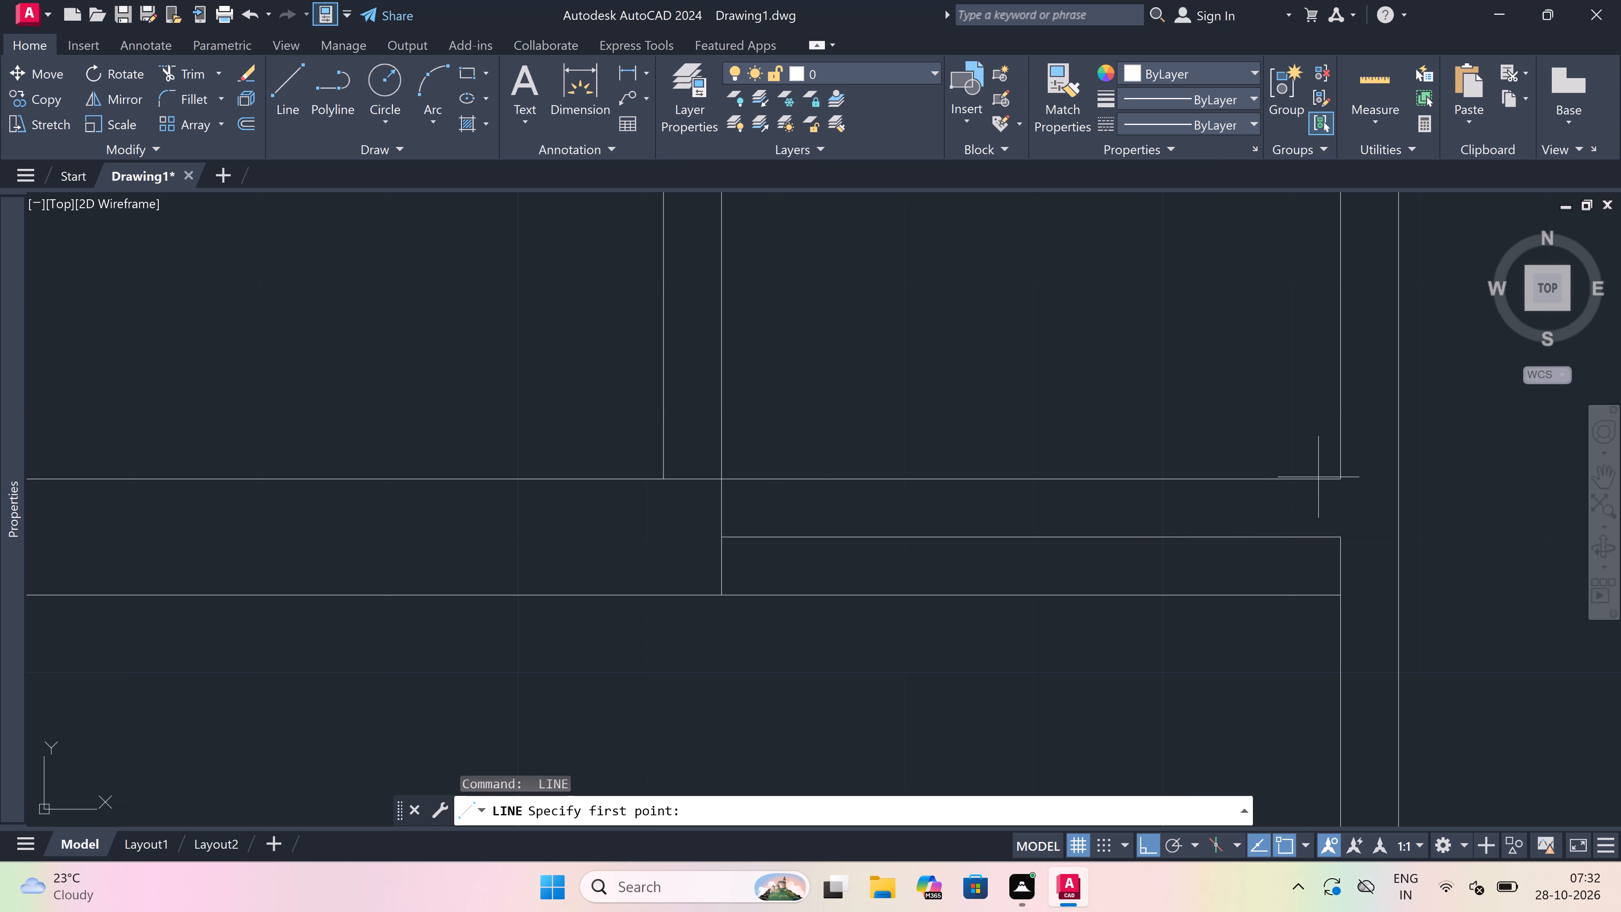
pyautogui.click(1336, 476)
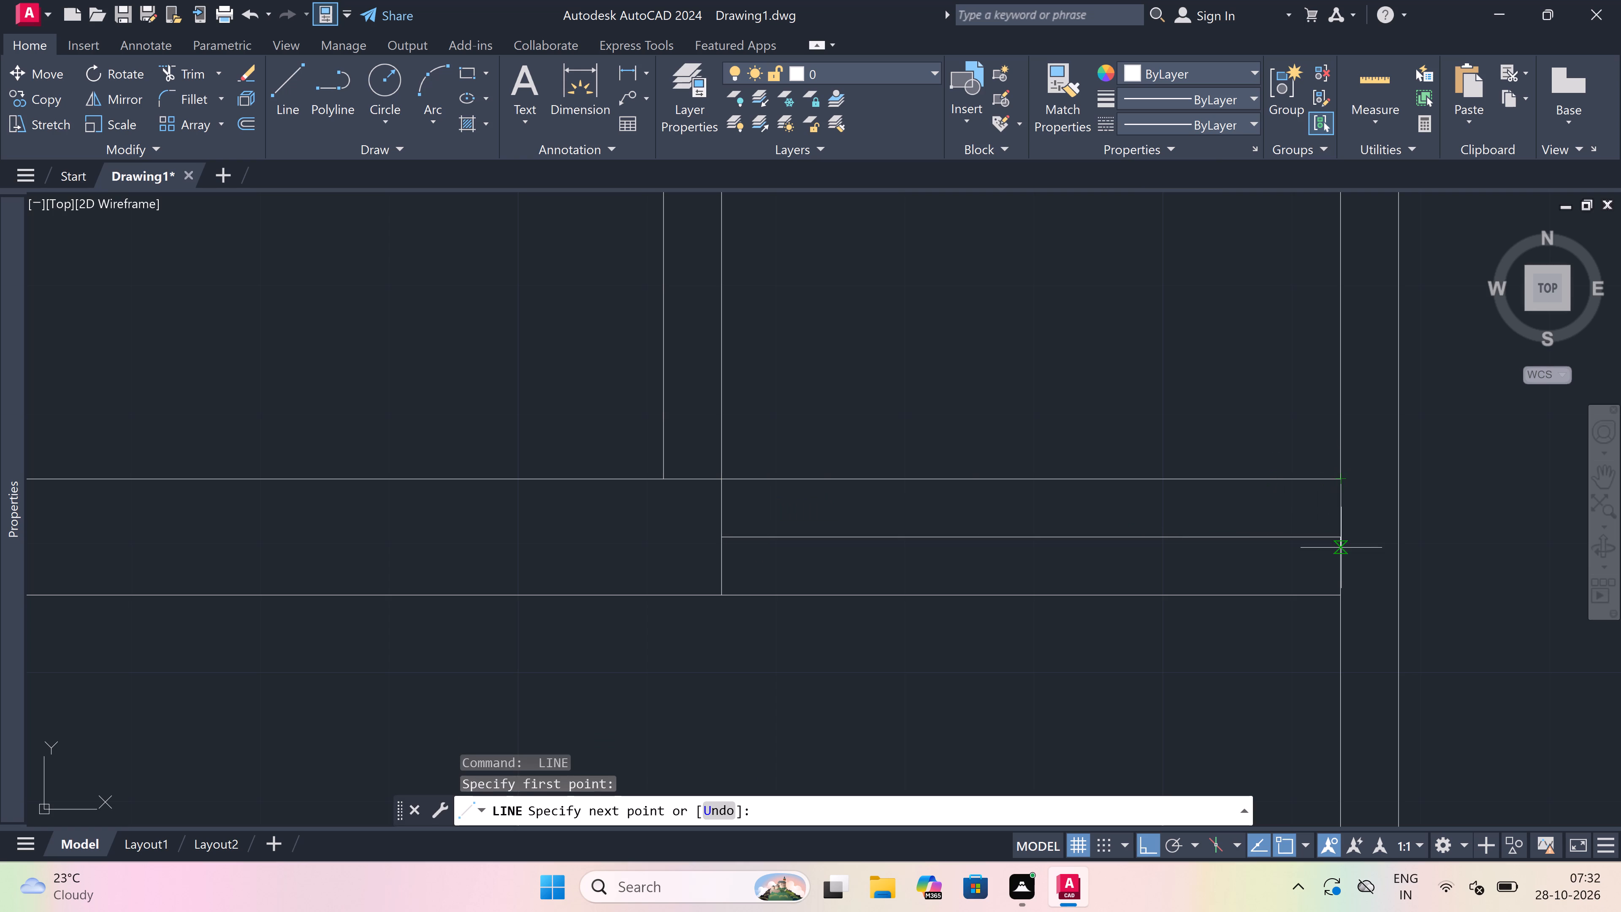
pyautogui.click(1335, 535)
pyautogui.press('Escape')
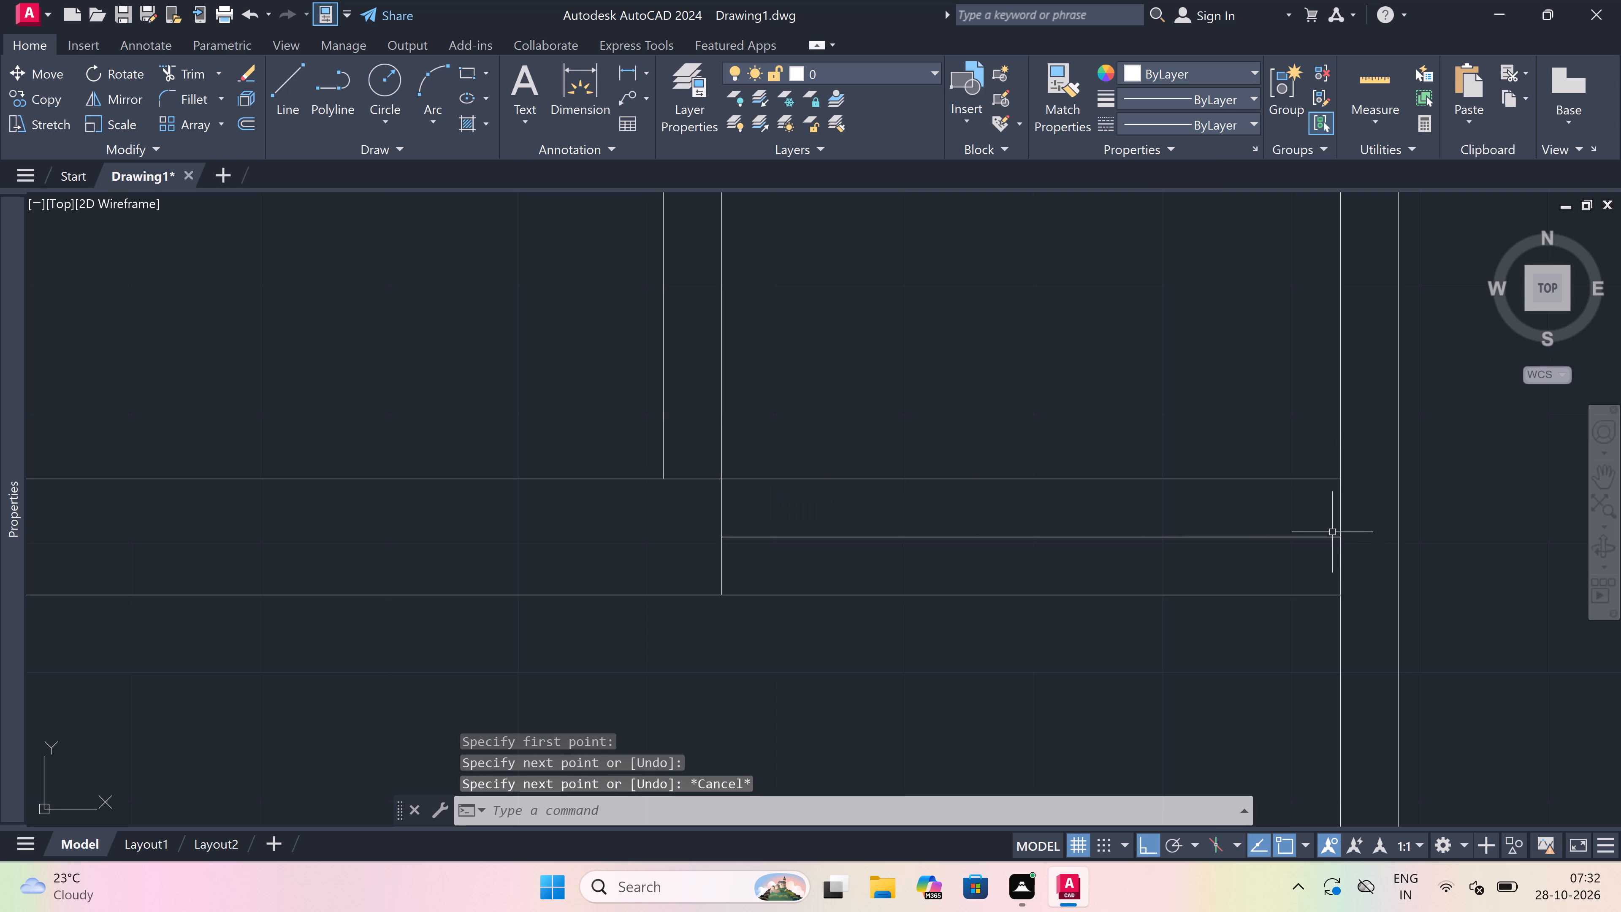
# Trim the partition's right face and the outer right wall's inner line between the bottom wall's middle and lower lines.
pyautogui.write('tr')
pyautogui.press('space')
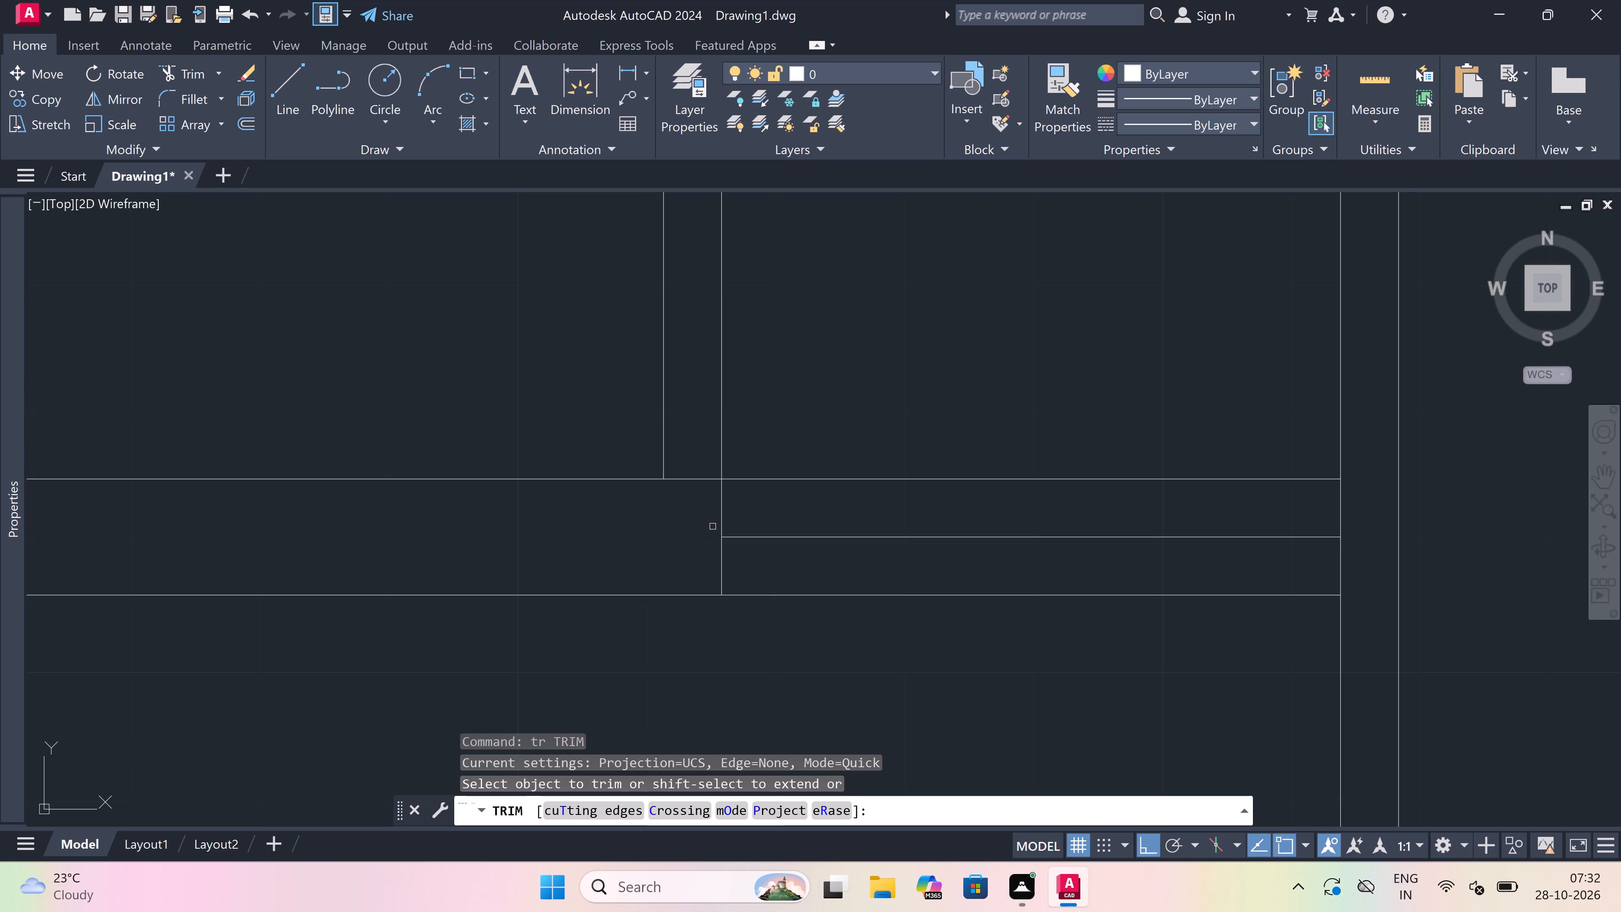
pyautogui.scroll(-3, 711, 512)
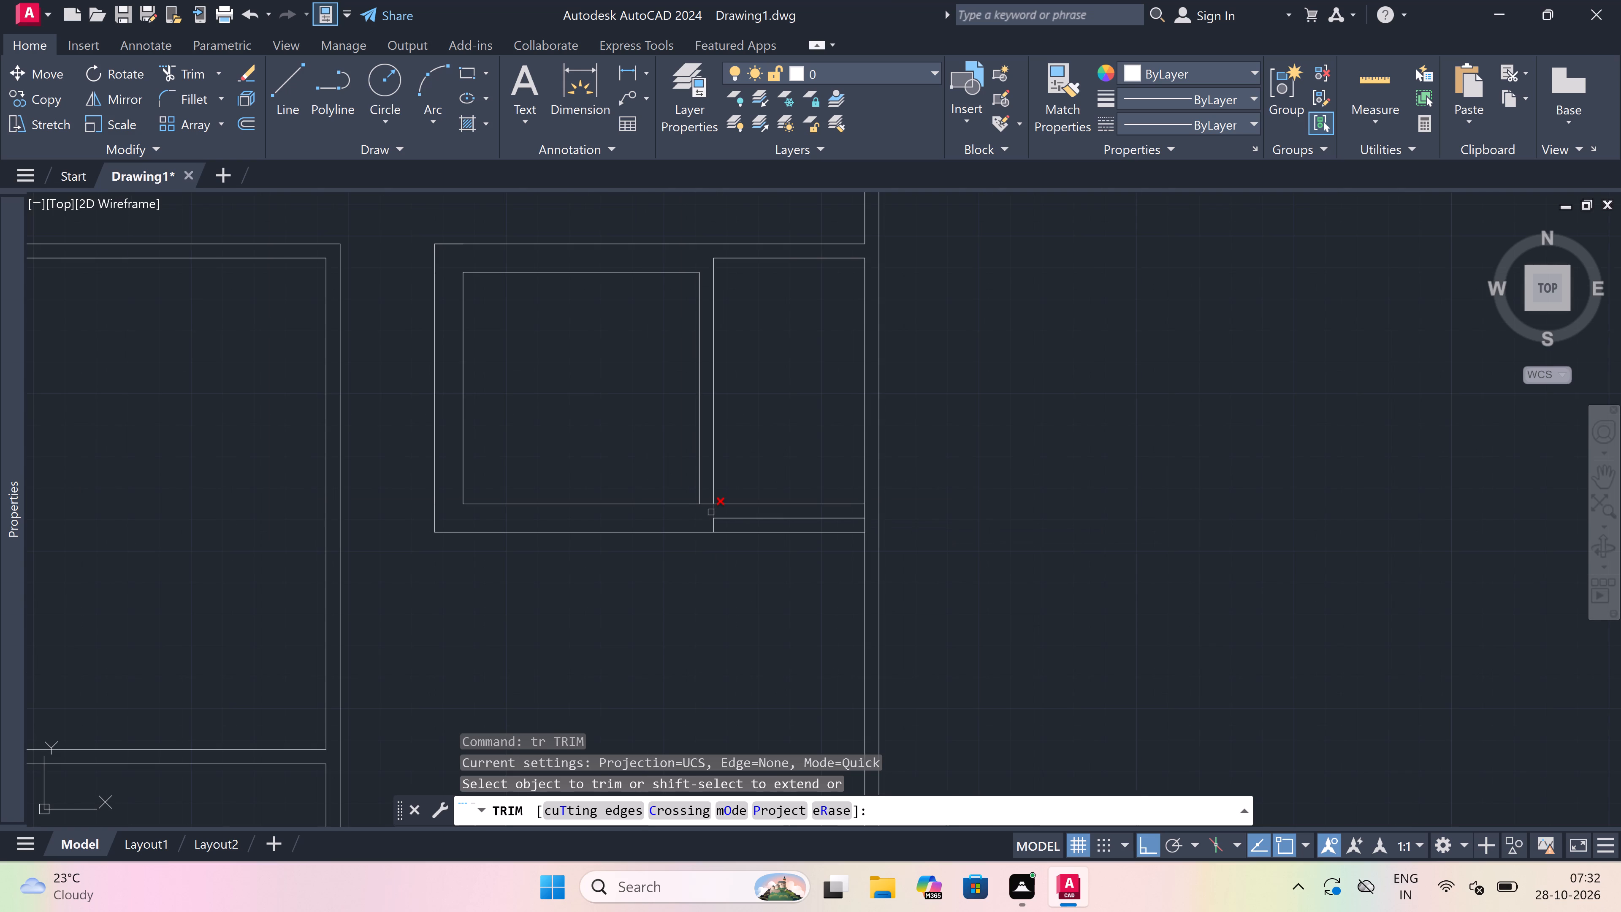
pyautogui.scroll(3, 711, 512)
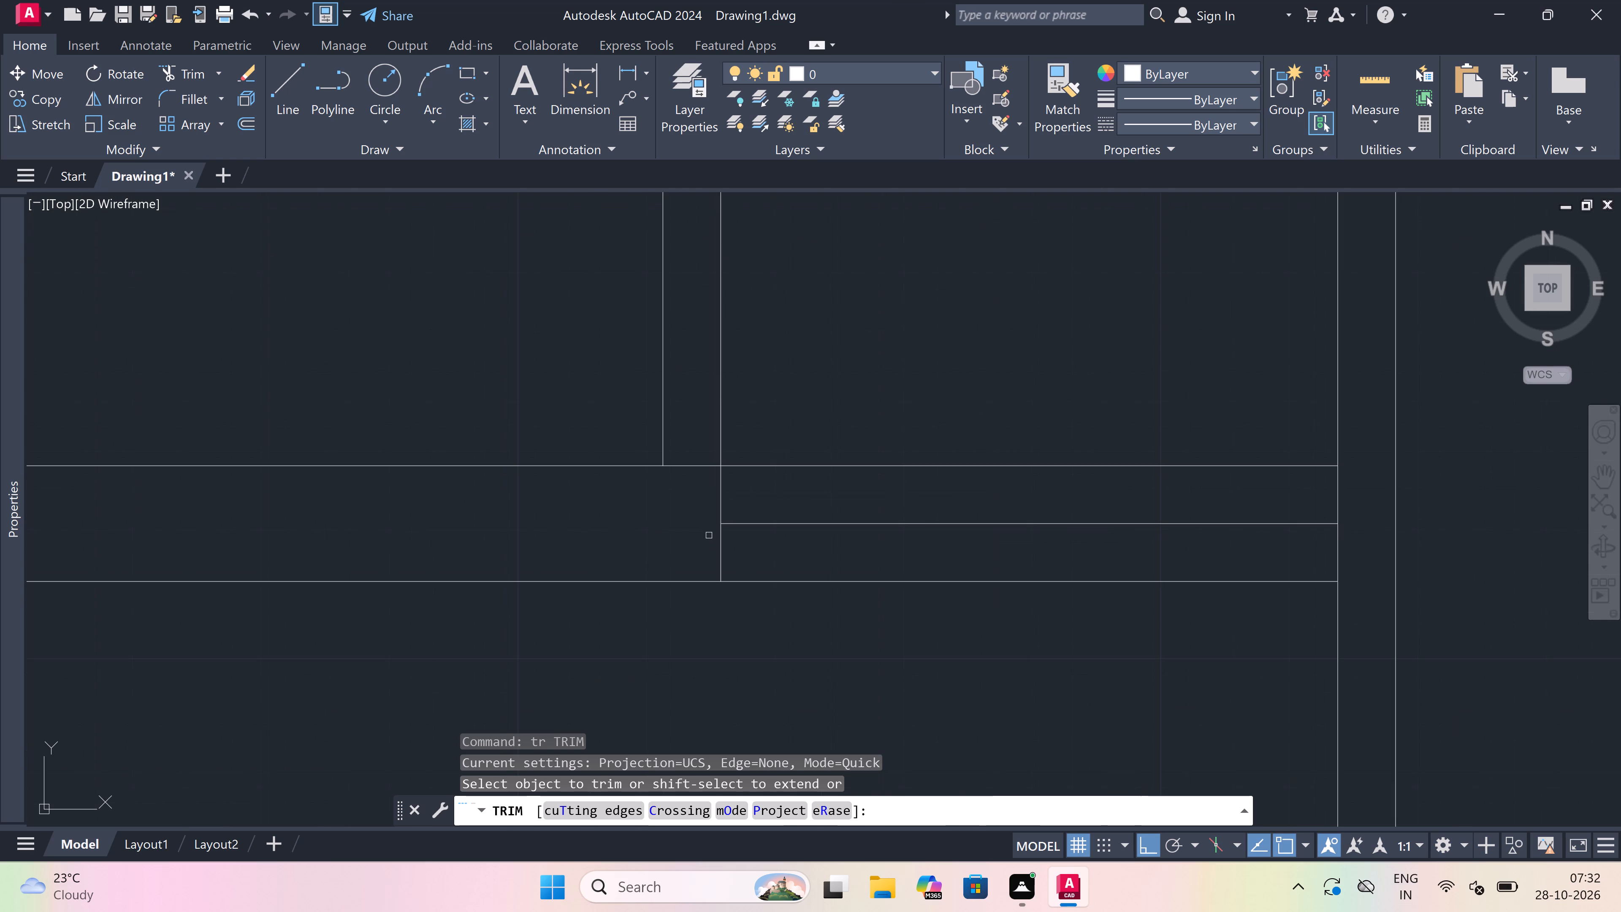
pyautogui.click(707, 551)
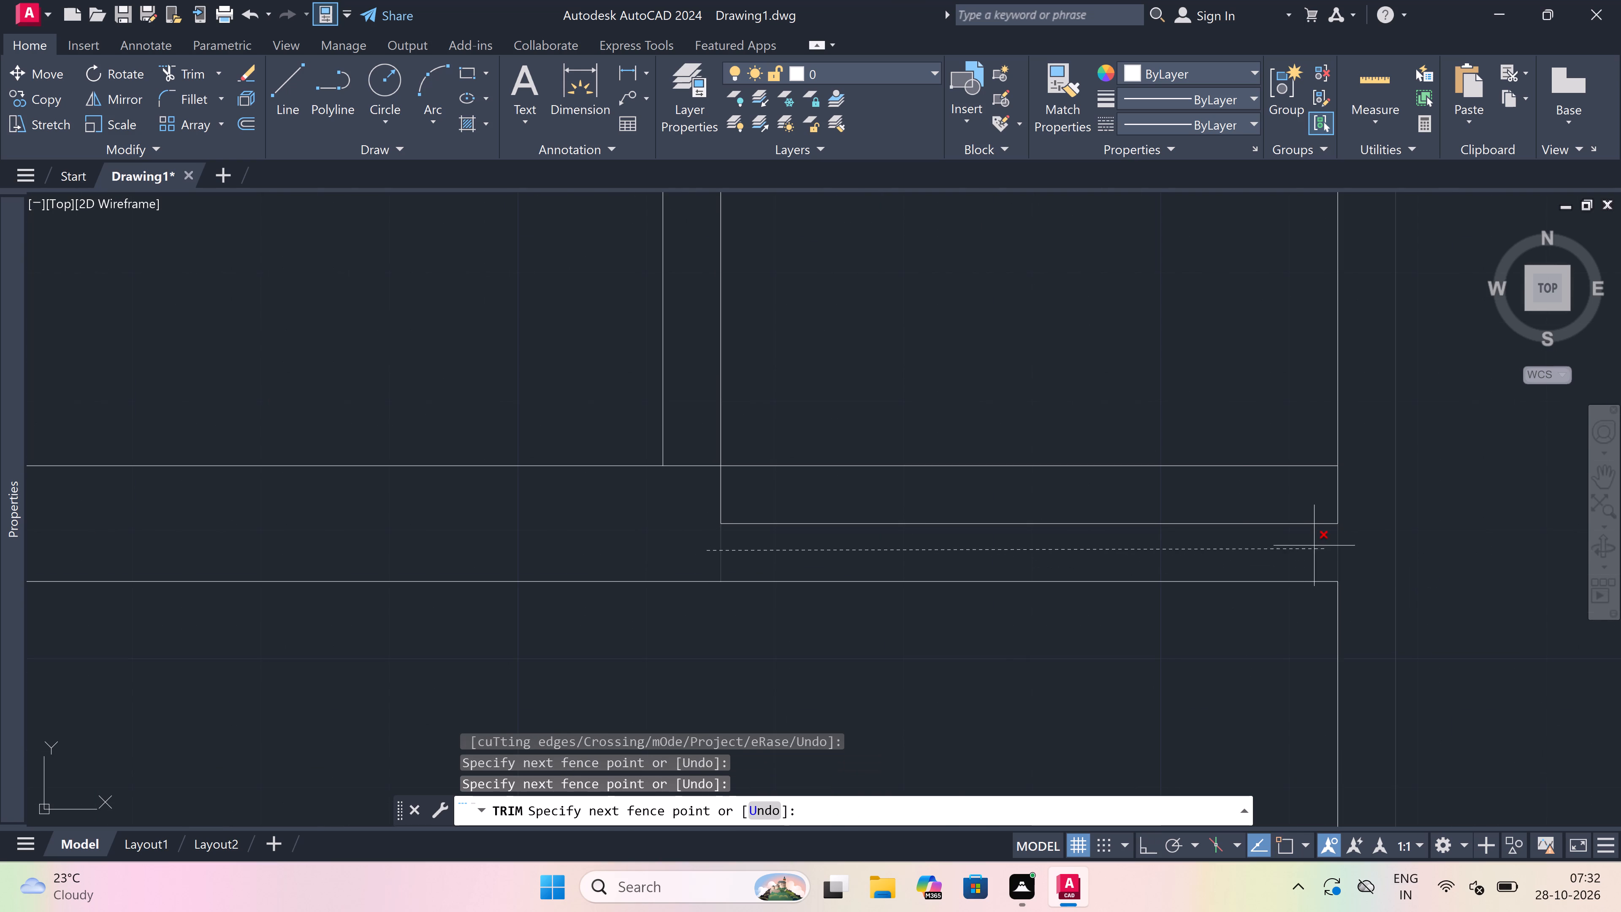
pyautogui.click(1355, 543)
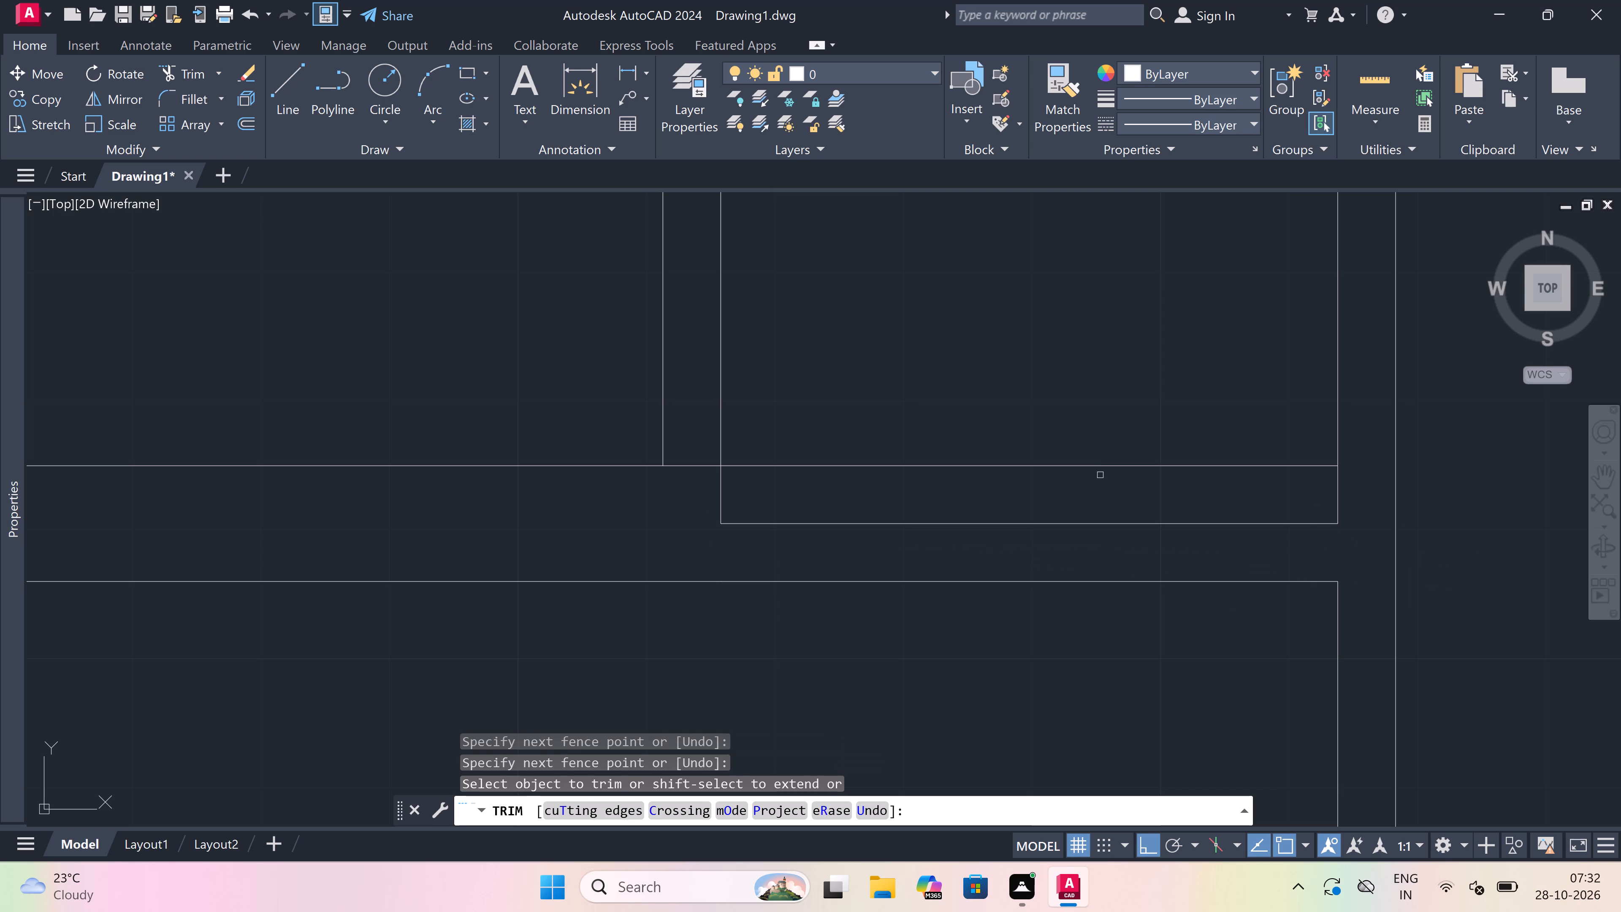
# Trim the bottom wall's upper line from the outer right wall to the partition, and between the partition's two faces.
pyautogui.click(1100, 475)
pyautogui.click(1090, 418)
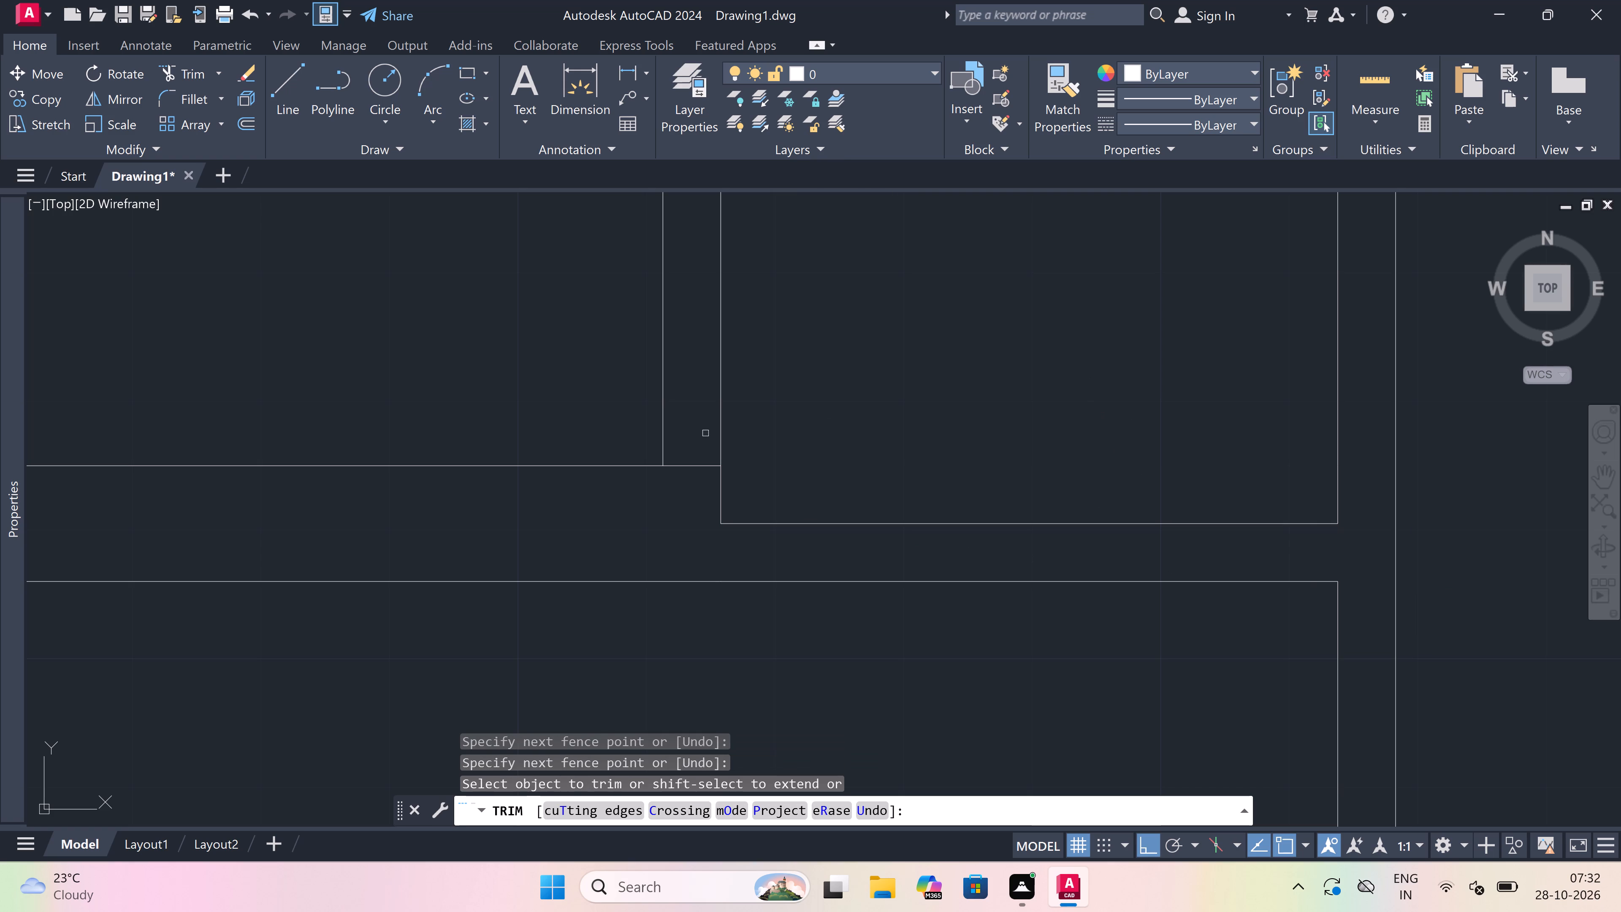
pyautogui.scroll(1, 694, 436)
pyautogui.click(694, 436)
pyautogui.click(668, 568)
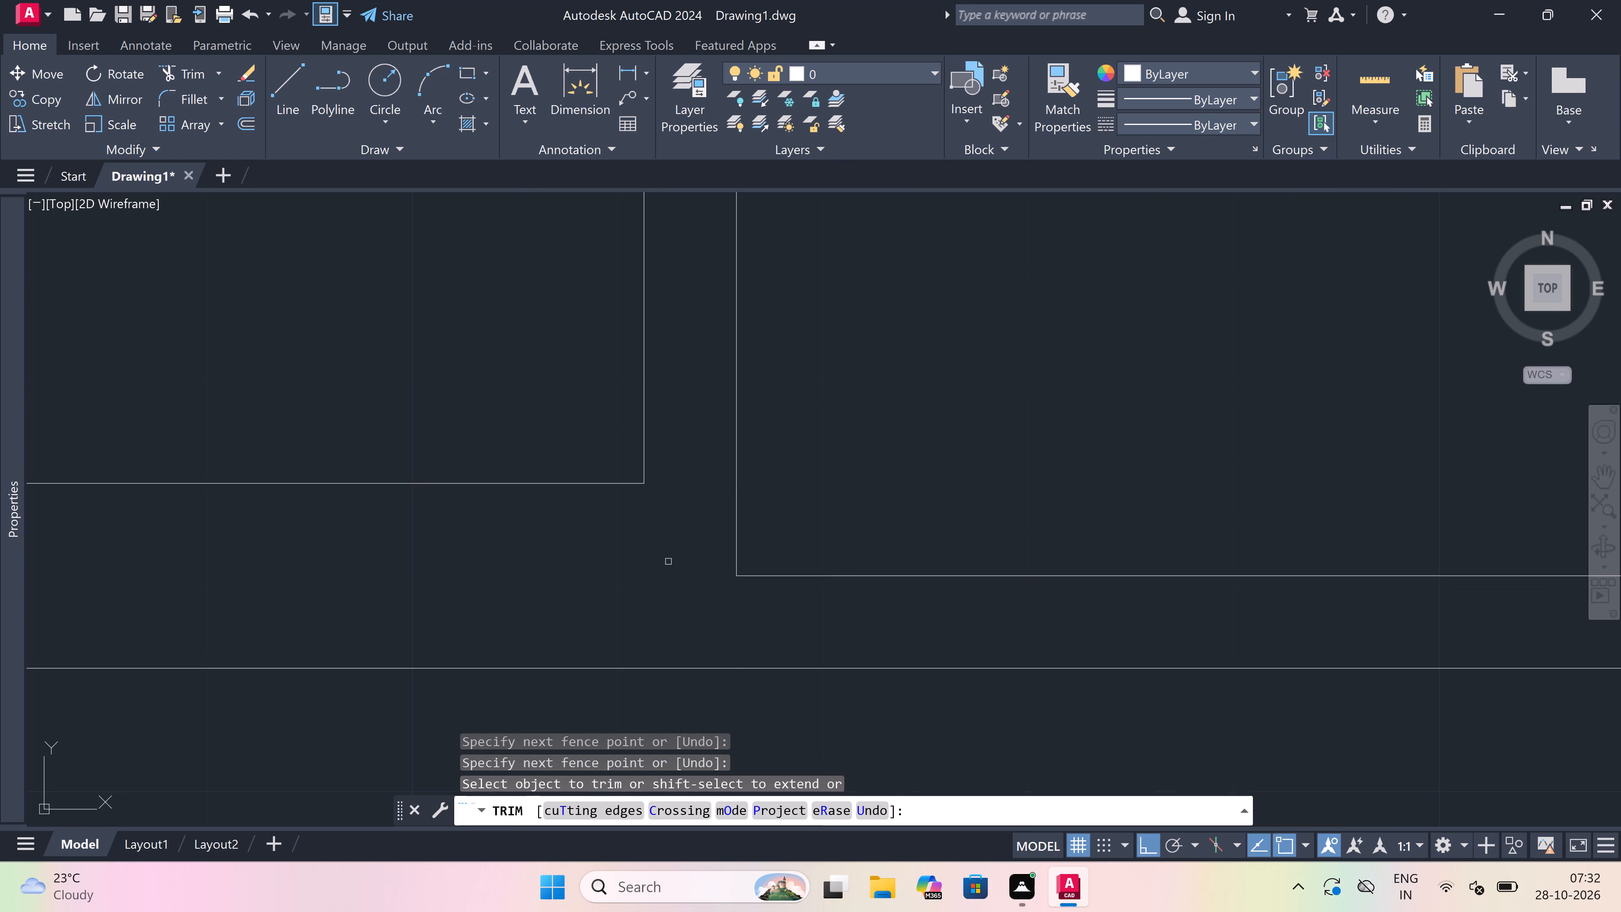
# Offset both segments of the small room's bottom outer line 8' downward.
pyautogui.press('Escape')
pyautogui.scroll(-6, 889, 524)
pyautogui.scroll(1, 886, 526)
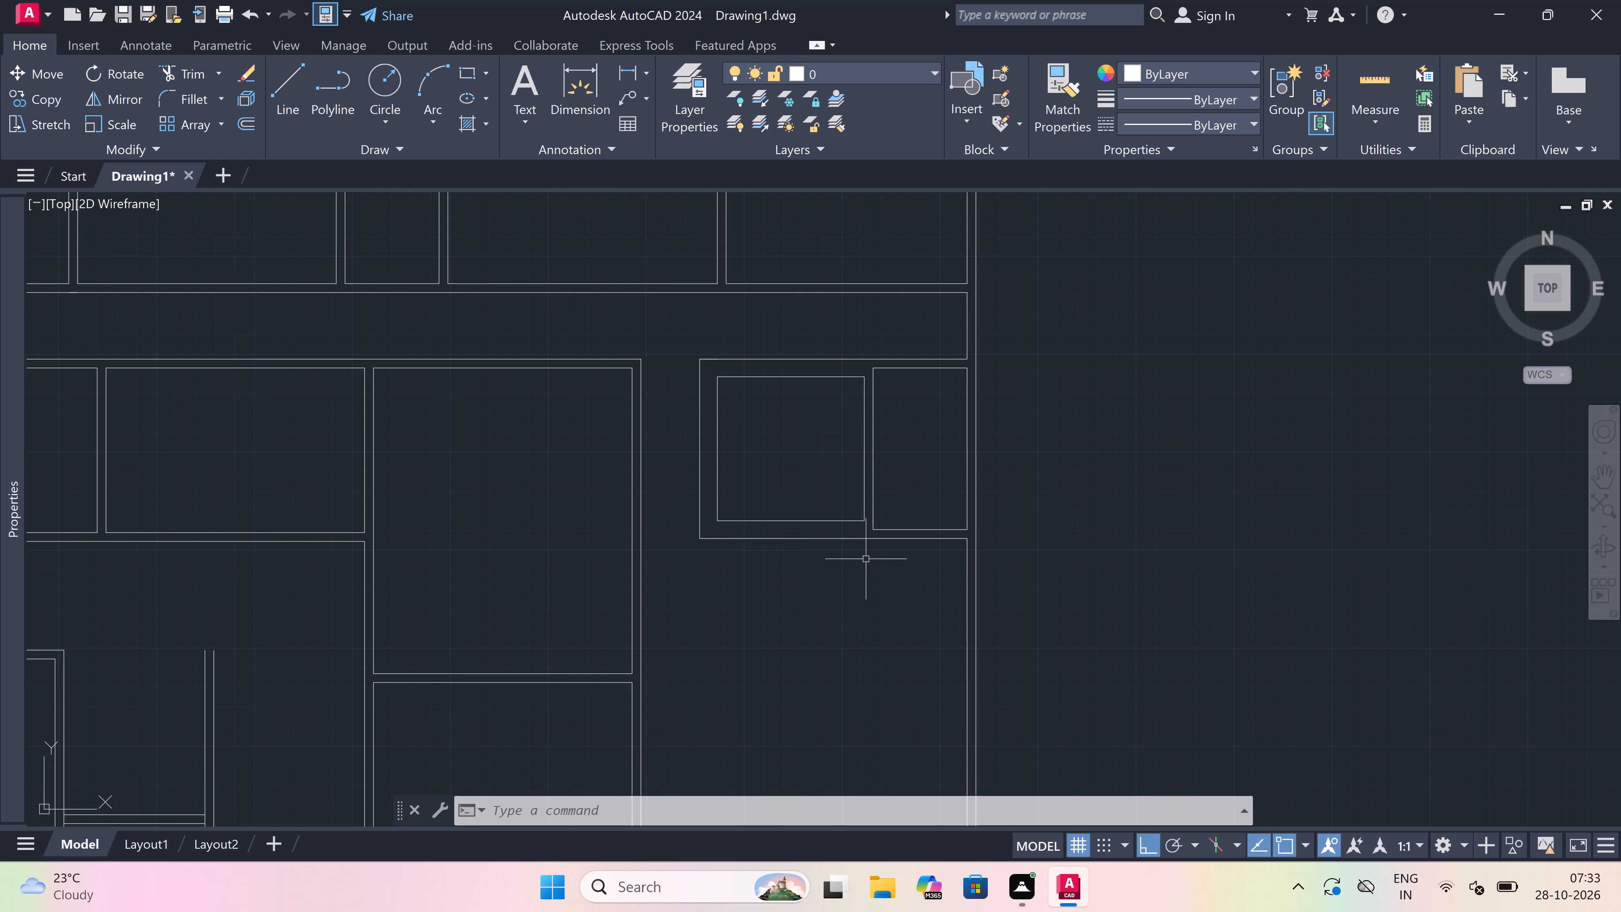
pyautogui.scroll(2, 866, 557)
pyautogui.press('o')
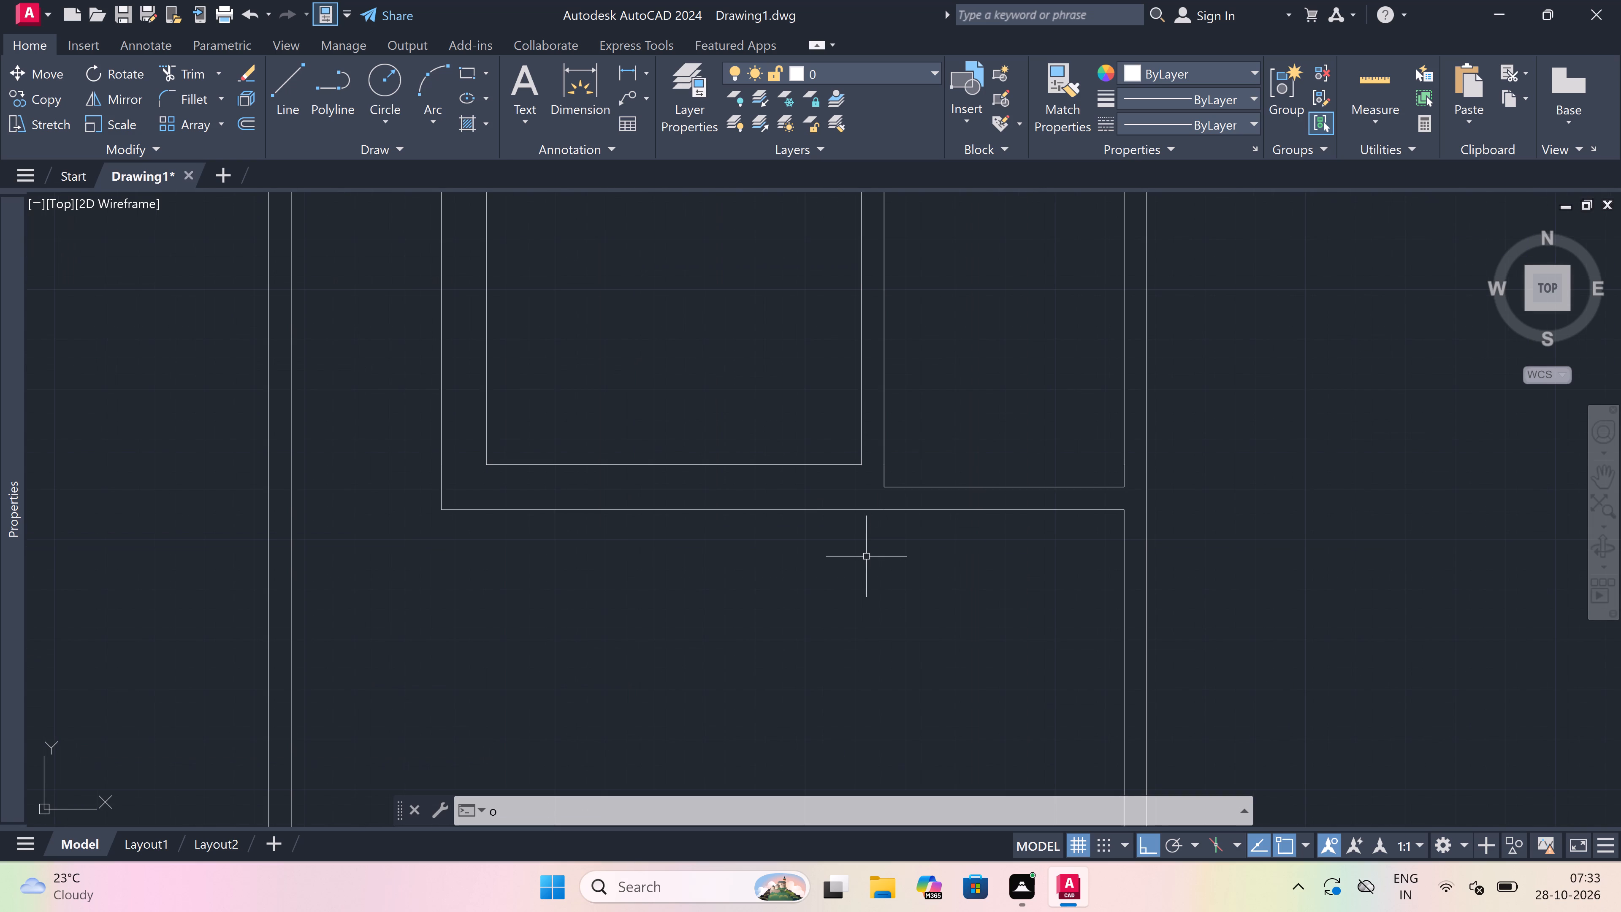
pyautogui.press('space')
pyautogui.click(859, 508)
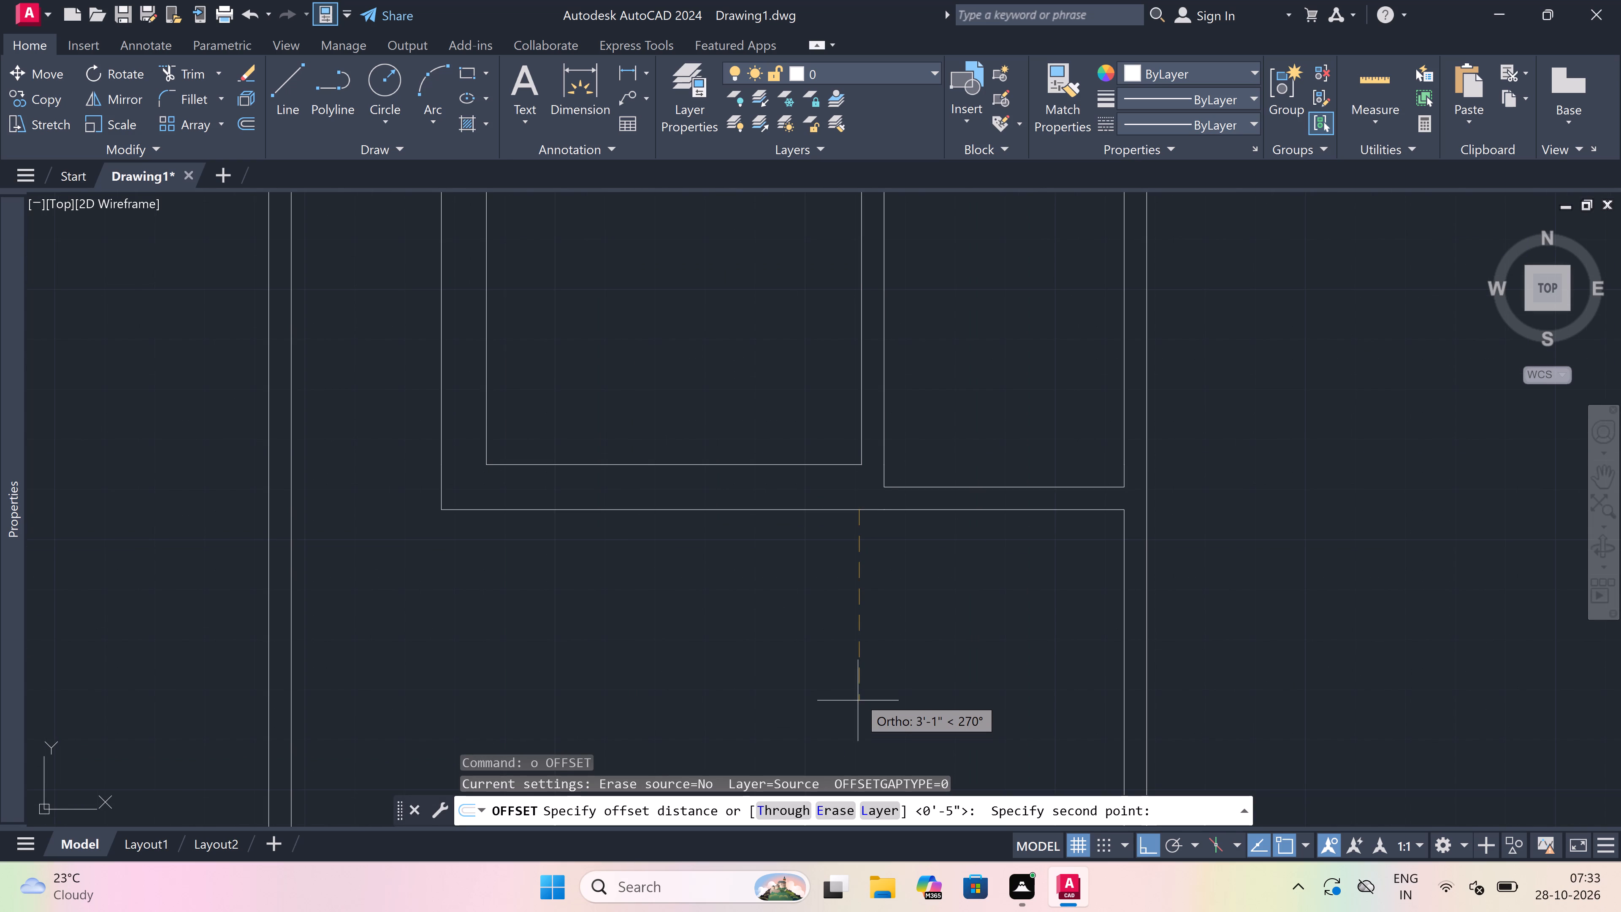
pyautogui.press('8')
pyautogui.press("'")
pyautogui.press('space')
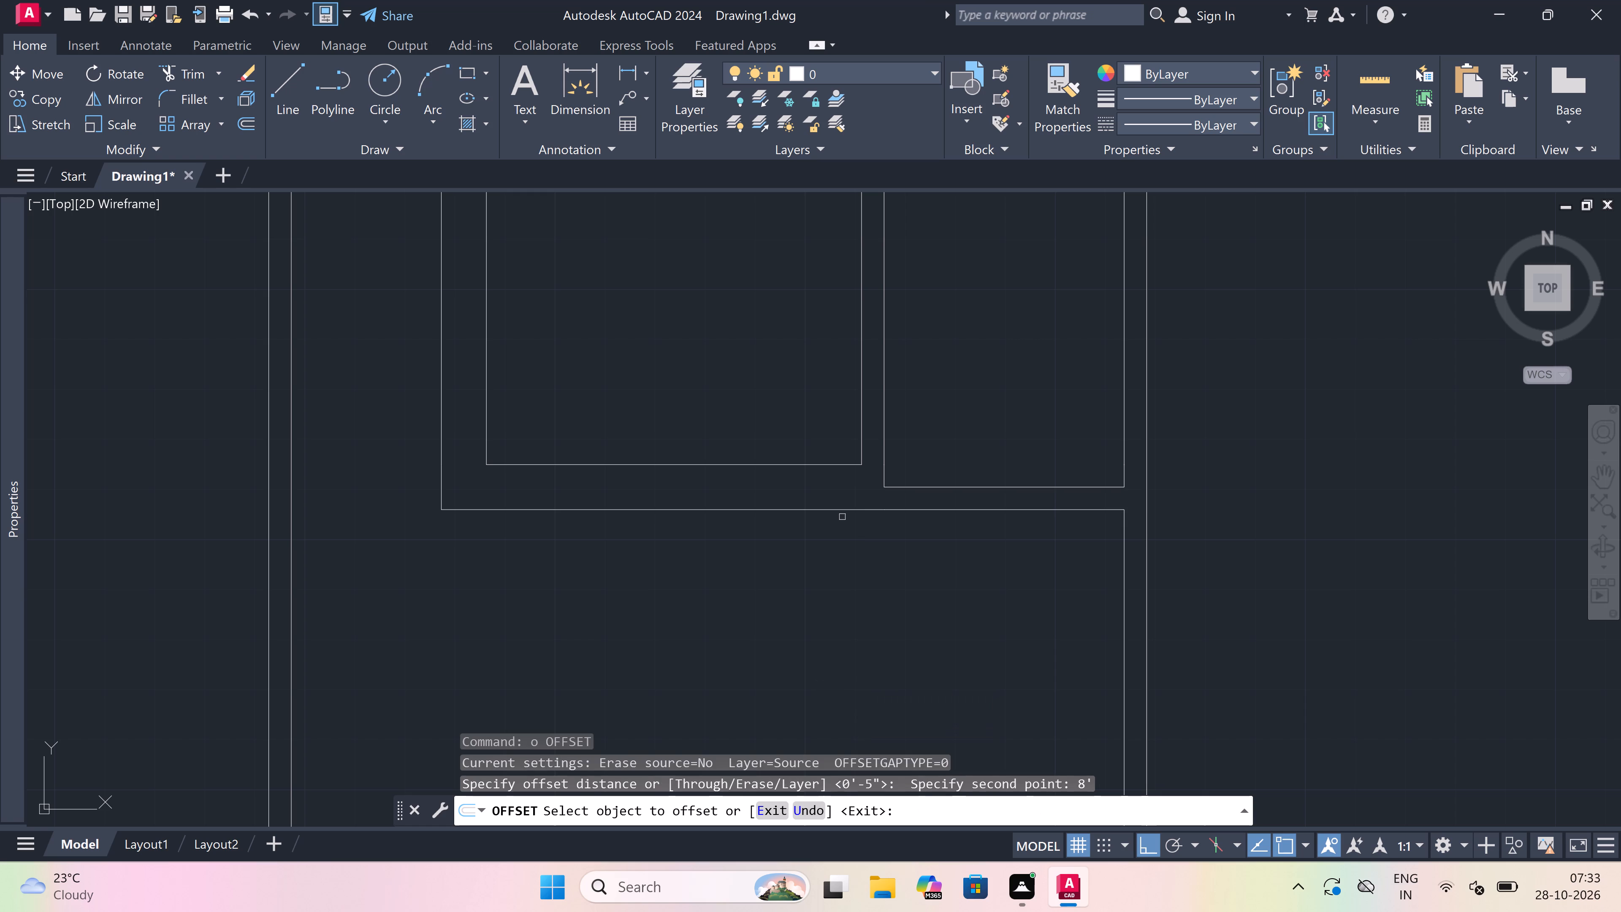
pyautogui.scroll(-1, 841, 508)
pyautogui.moveTo(841, 508); pyautogui.dragTo(837, 578)
pyautogui.click(830, 624)
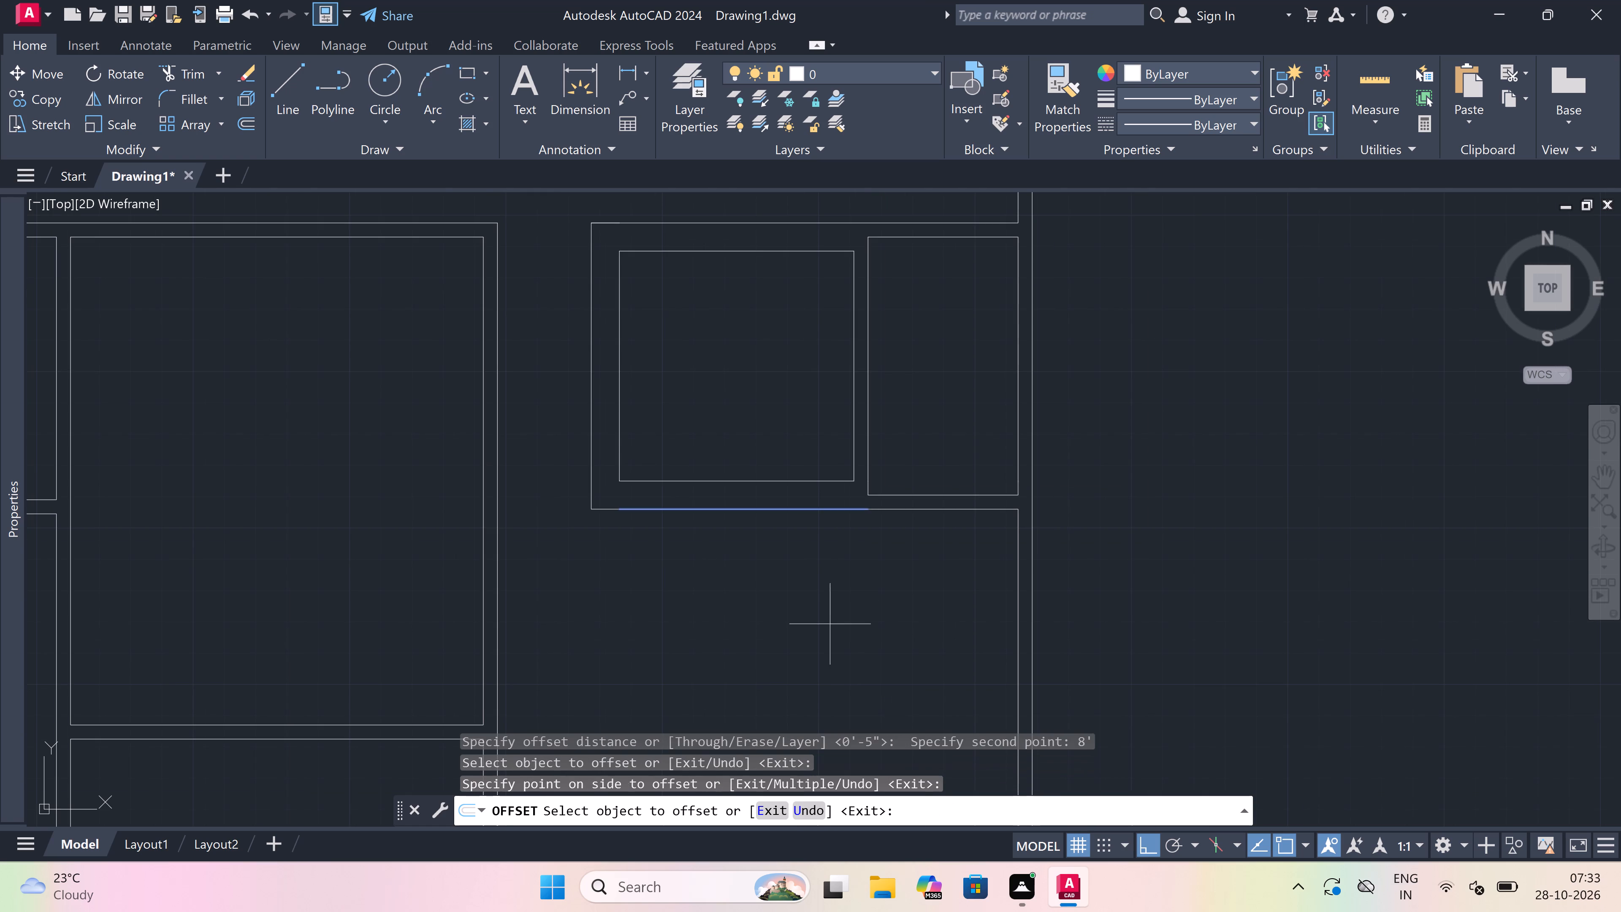
pyautogui.scroll(-6, 830, 624)
pyautogui.scroll(5, 824, 643)
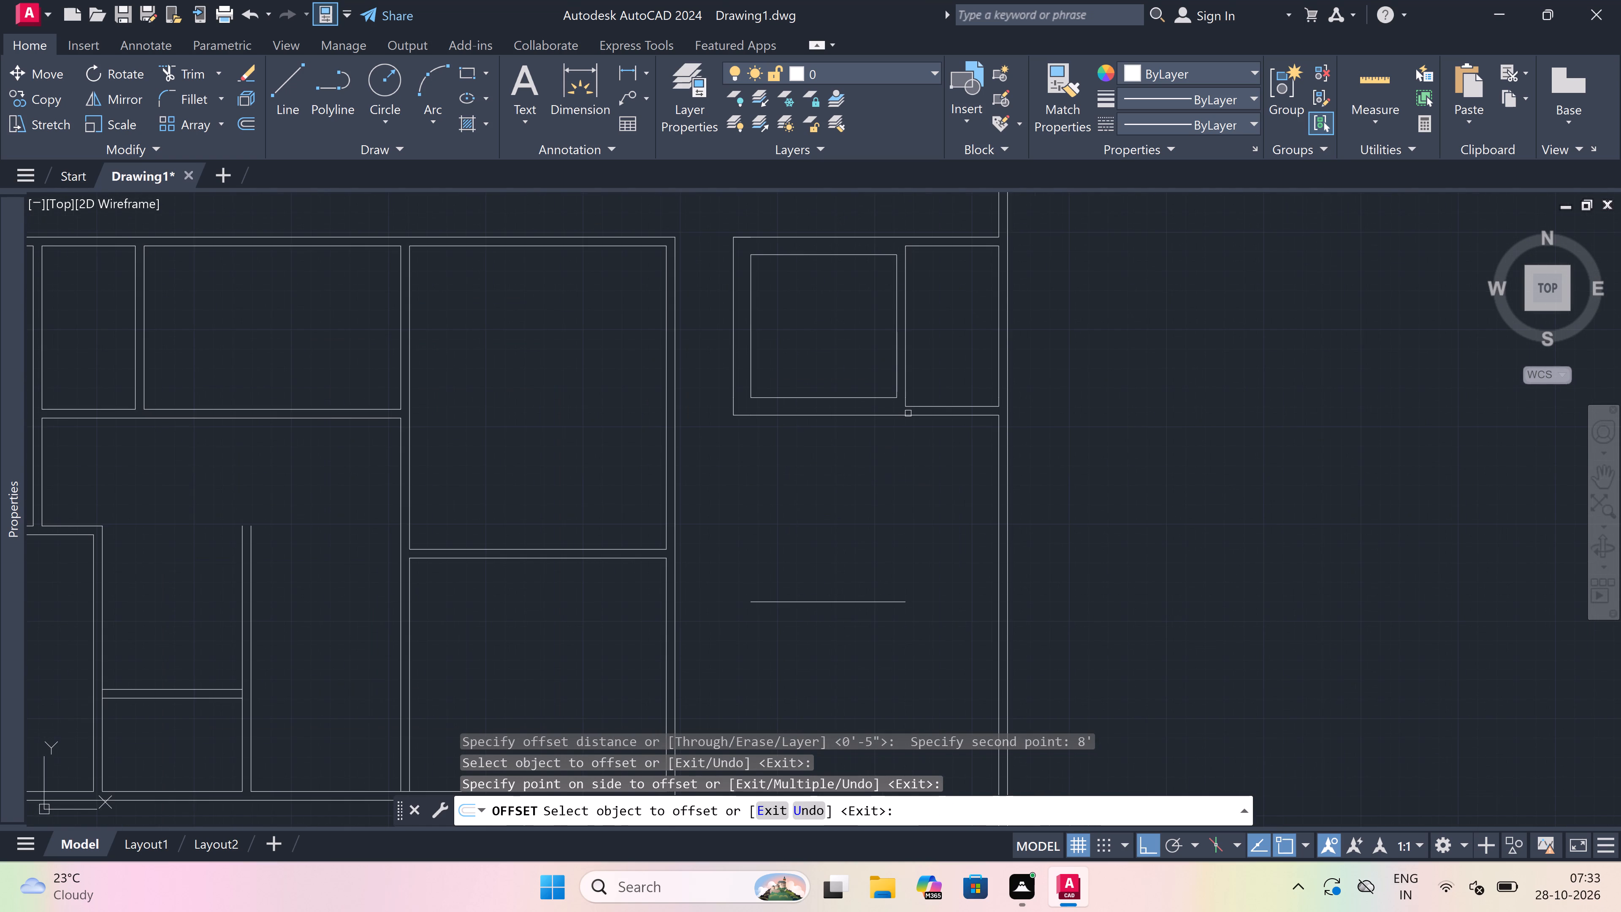
pyautogui.moveTo(906, 414); pyautogui.dragTo(906, 448)
pyautogui.click(925, 556)
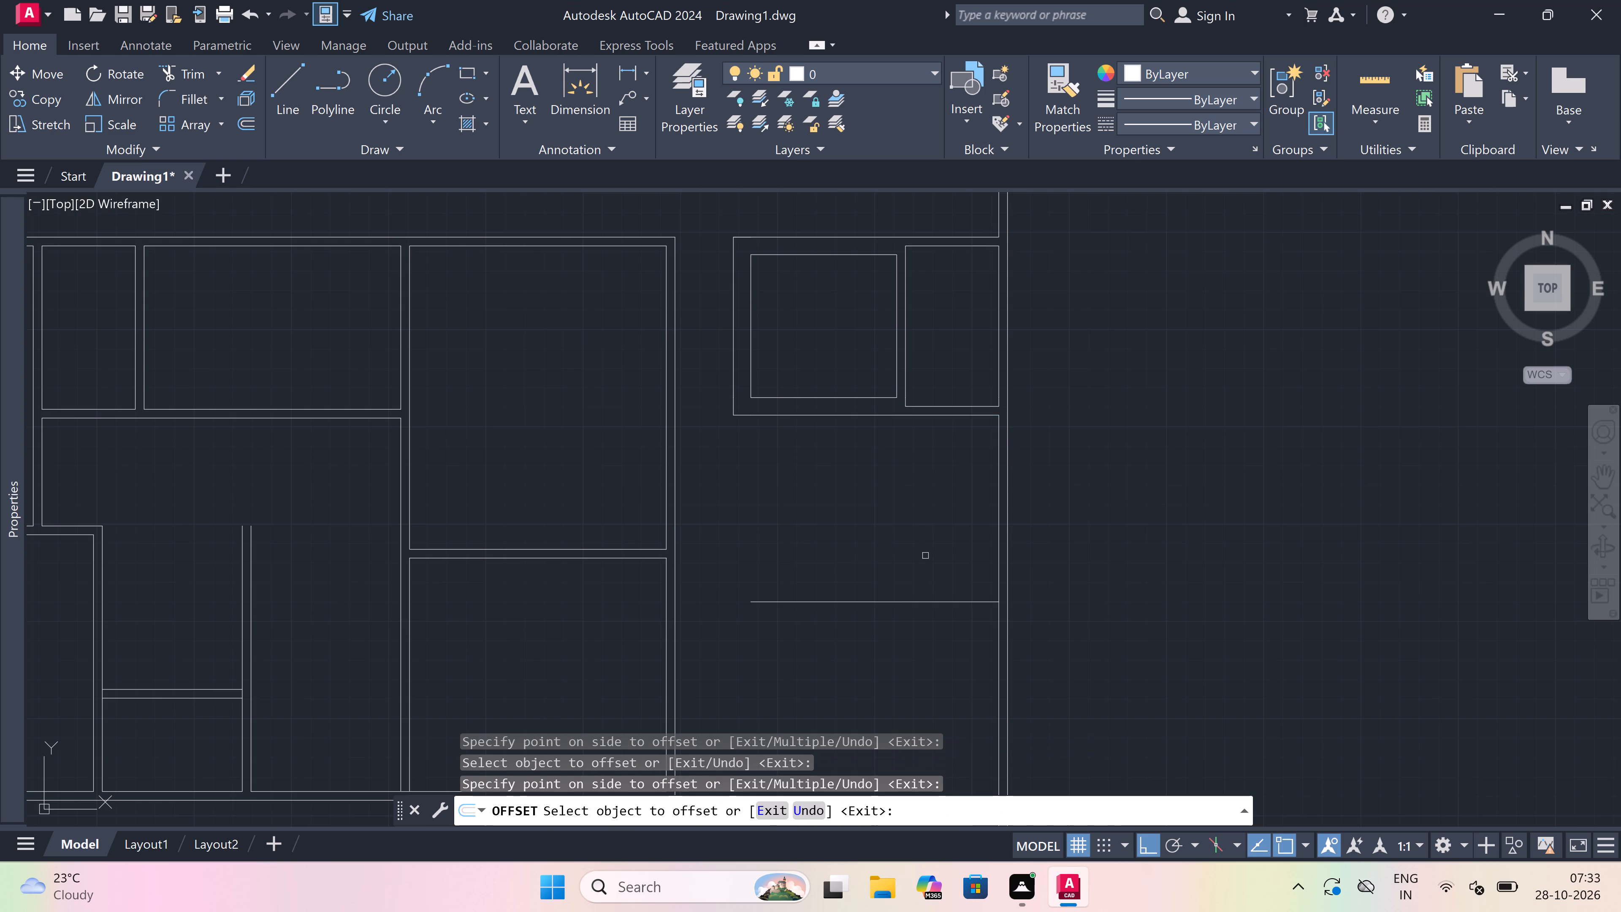
pyautogui.press('Escape')
# Offset both segments of the new horizontal line below the small room 4.5" downward to form a double-line wall.
pyautogui.press('space')
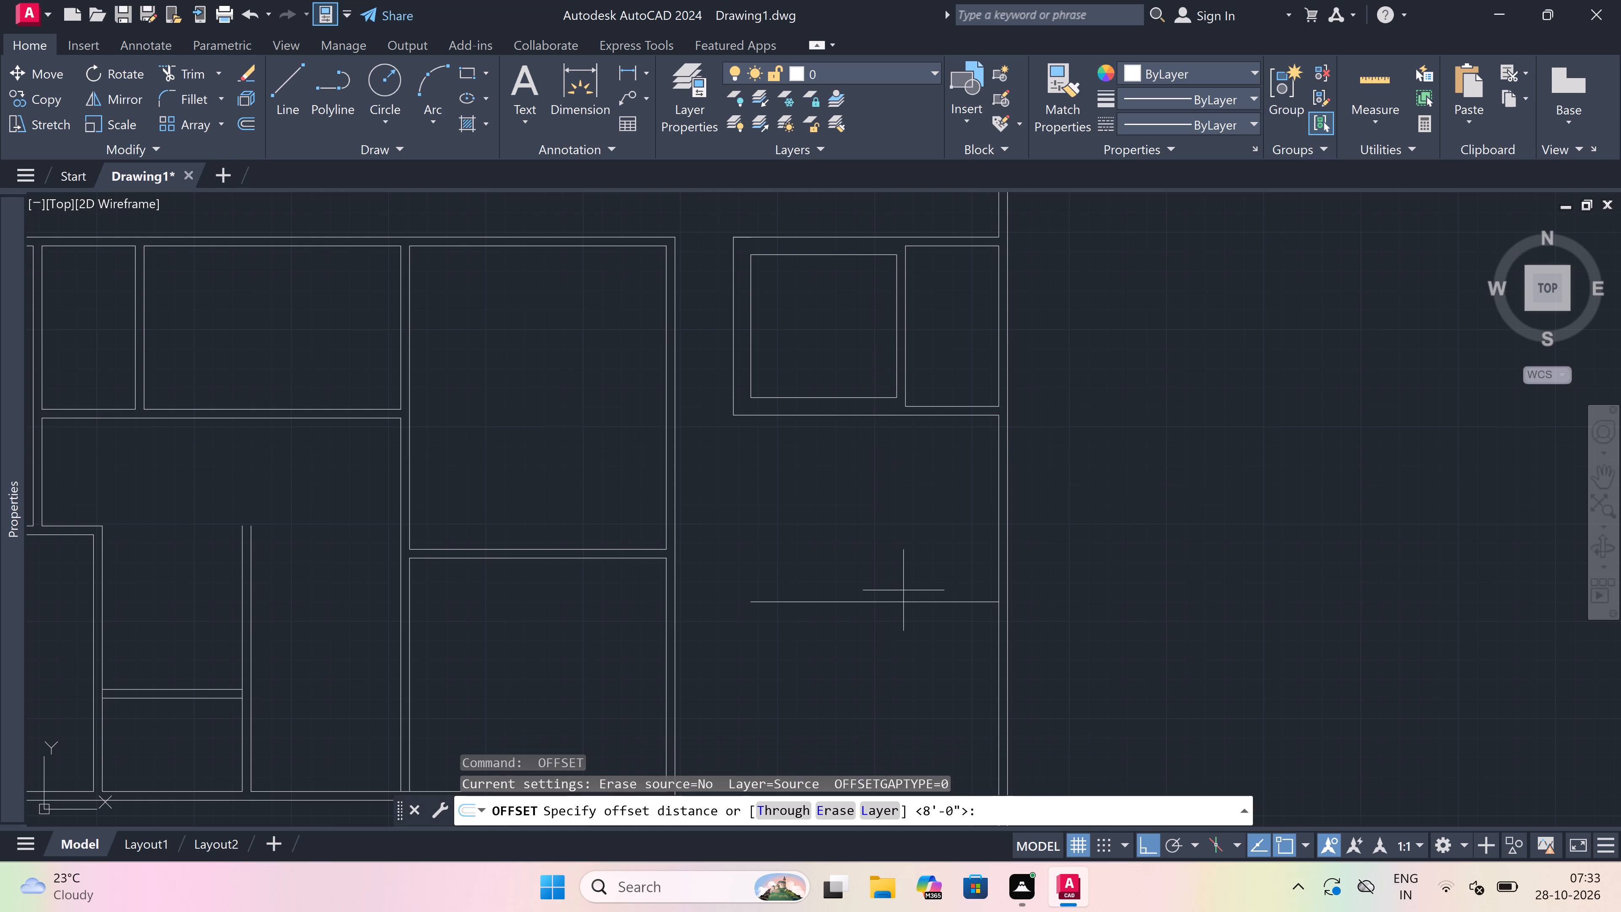
pyautogui.click(898, 597)
pyautogui.scroll(2, 884, 662)
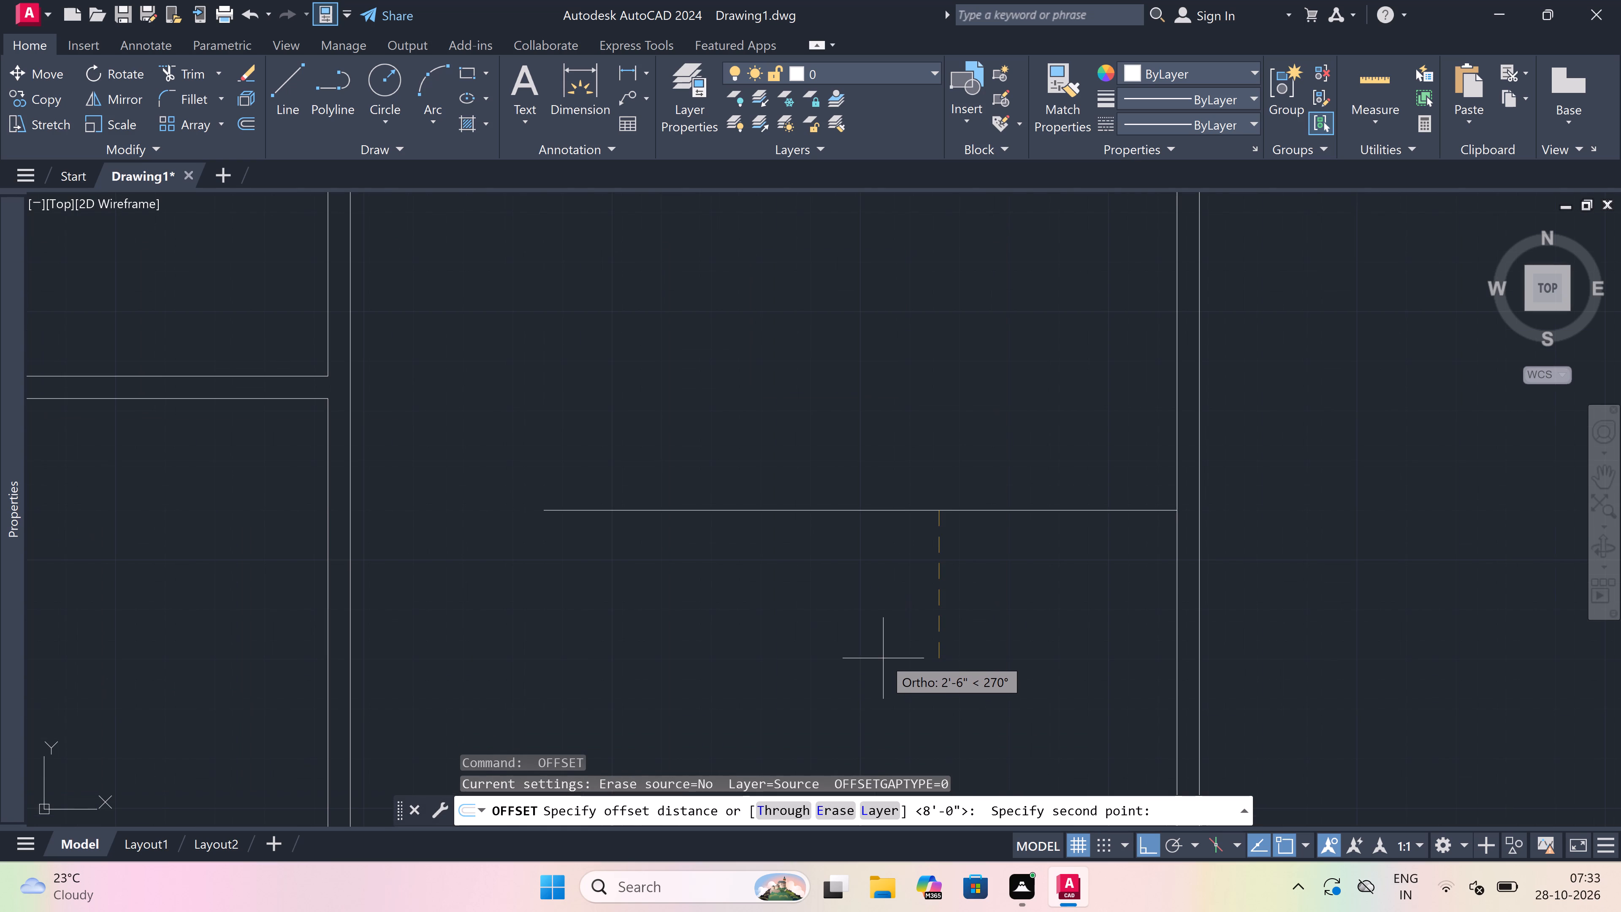
pyautogui.press('4')
pyautogui.press('.')
pyautogui.press('5')
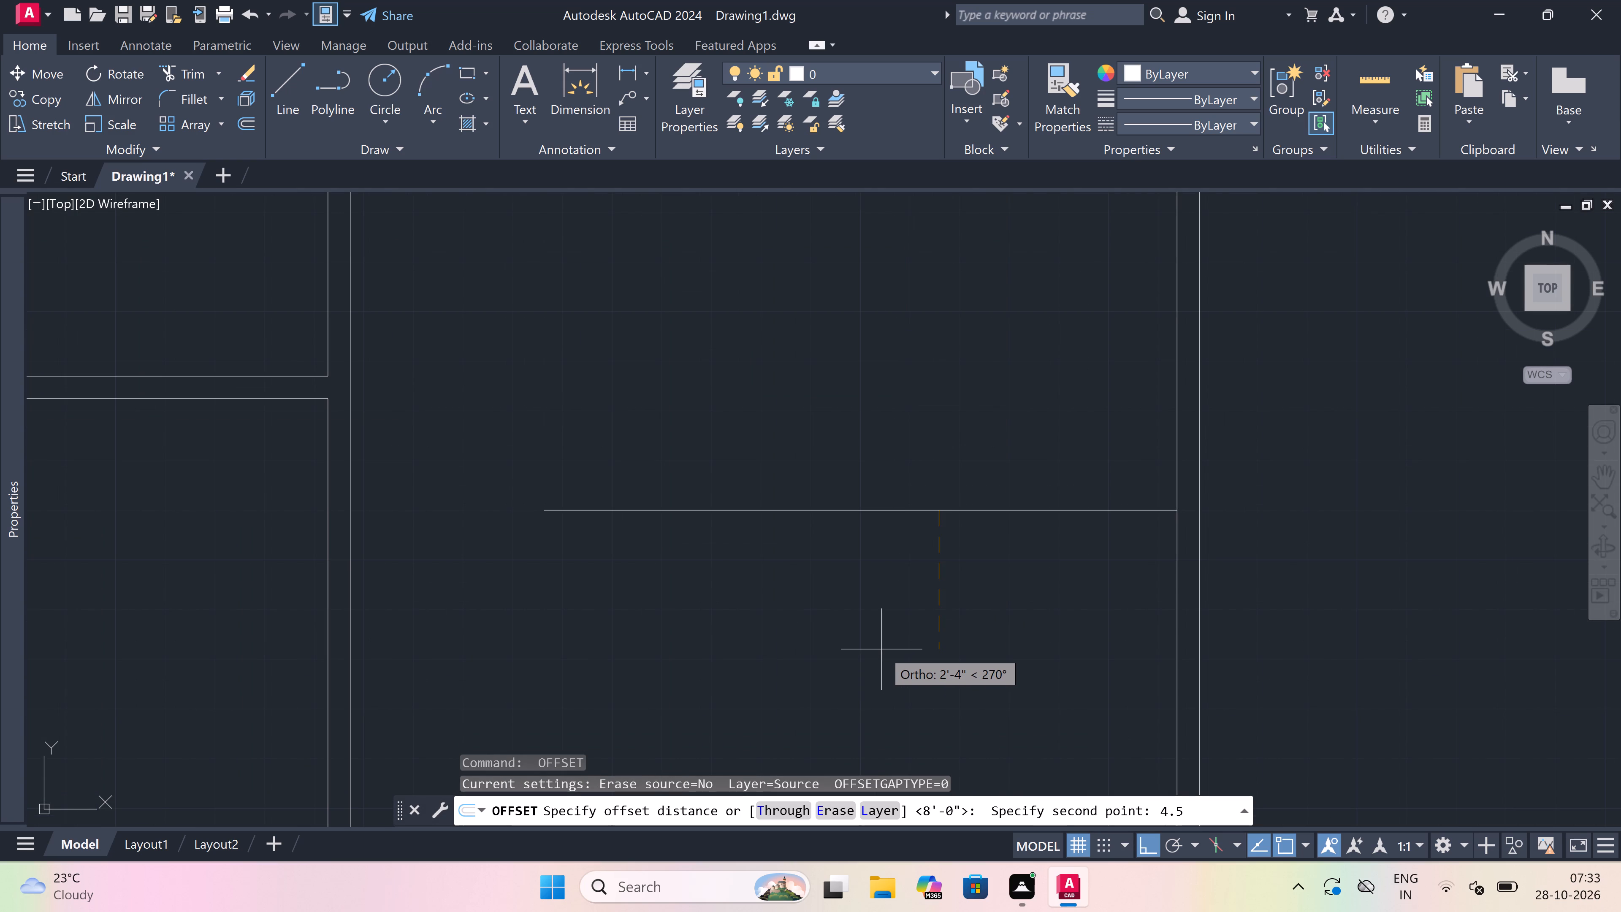
pyautogui.hotkey('shift', '"')
pyautogui.press('space')
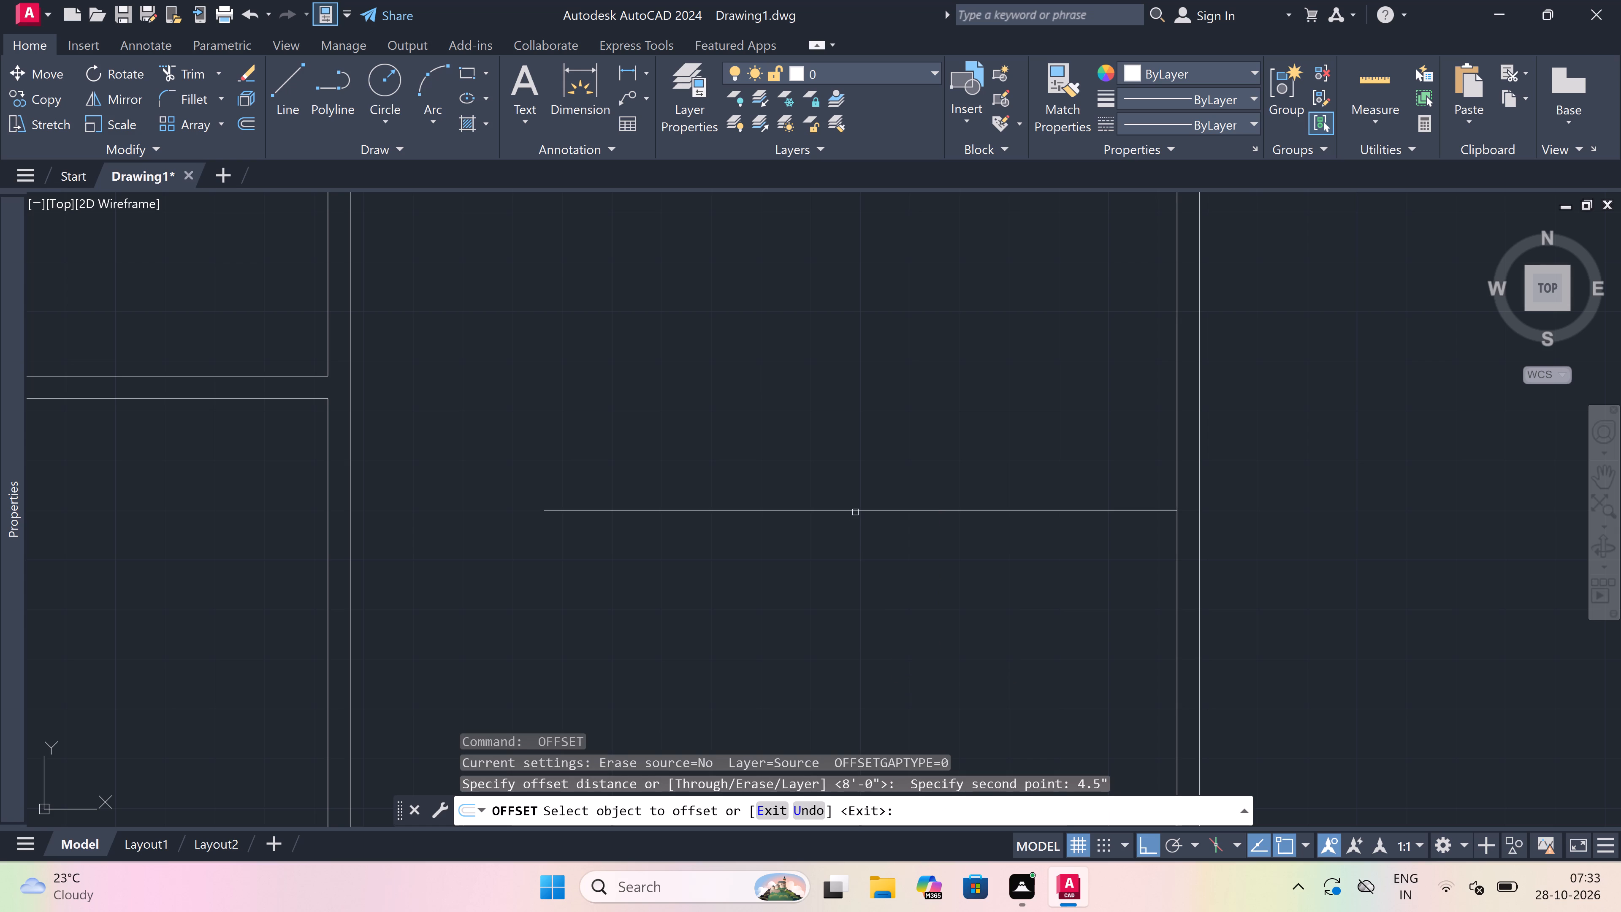
pyautogui.moveTo(855, 513); pyautogui.dragTo(855, 525)
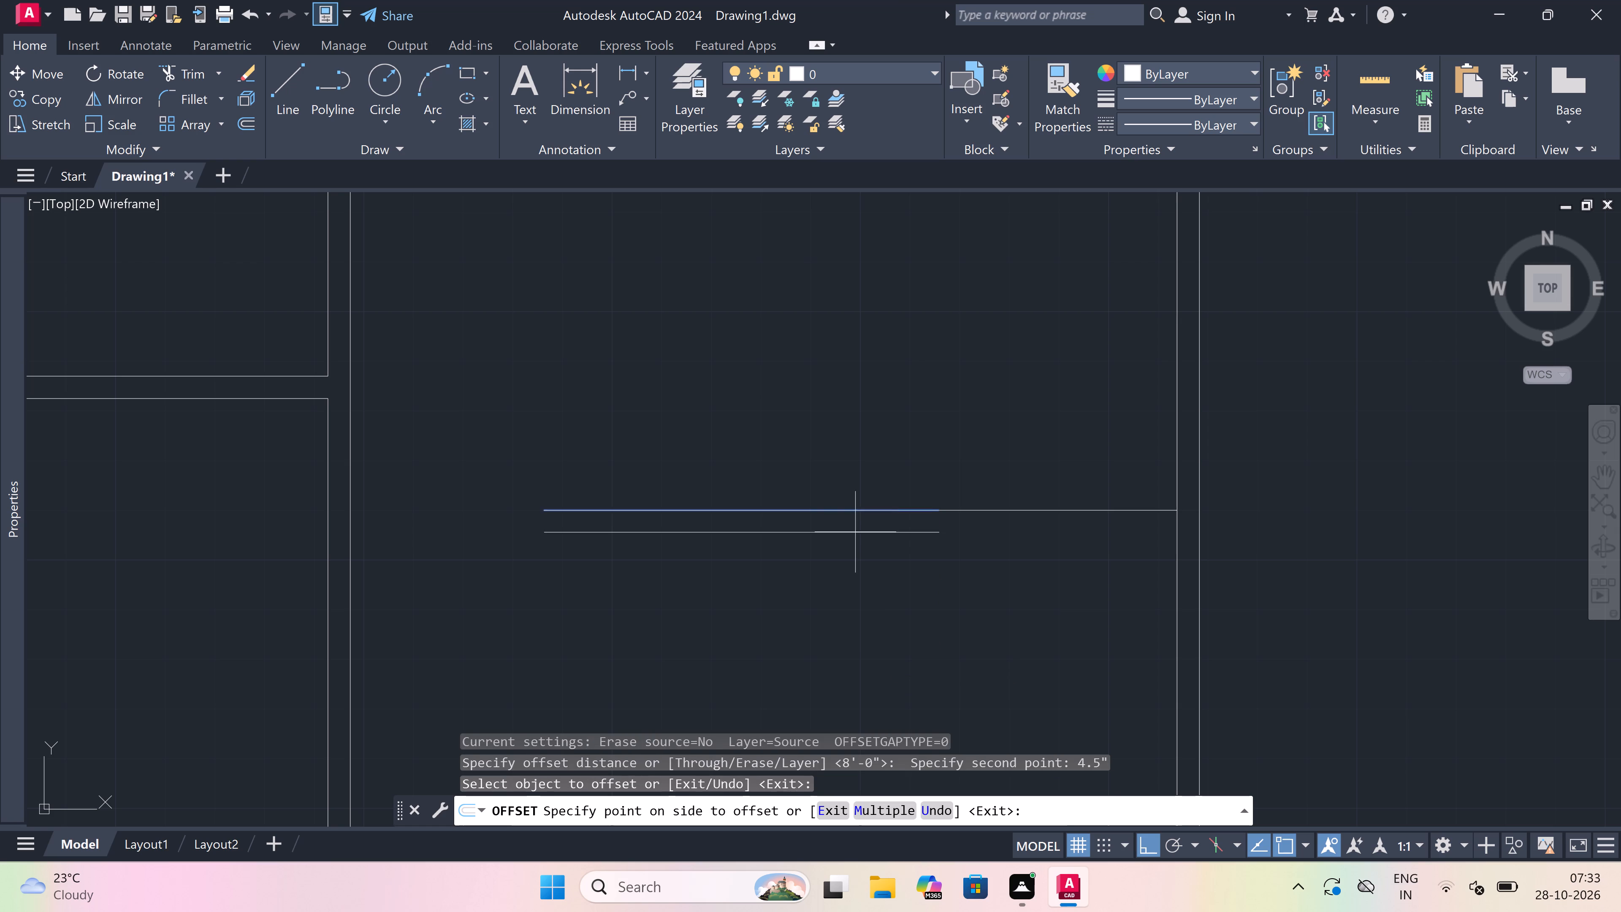
pyautogui.moveTo(850, 611); pyautogui.dragTo(854, 610)
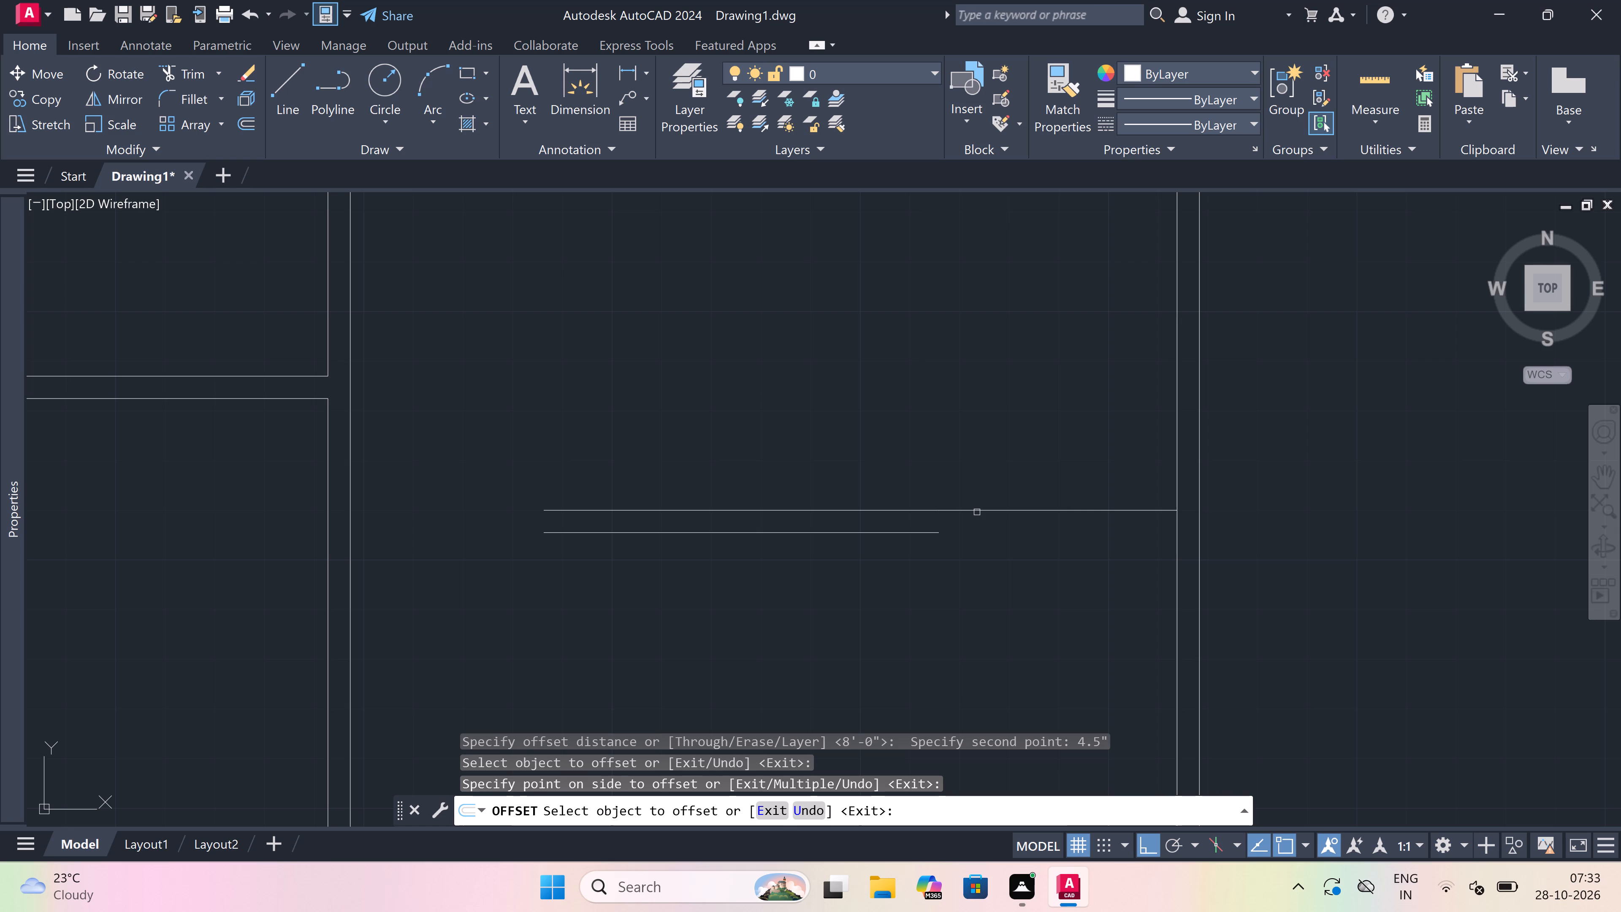
pyautogui.moveTo(977, 512); pyautogui.dragTo(973, 556)
pyautogui.click(962, 578)
pyautogui.scroll(-3, 906, 561)
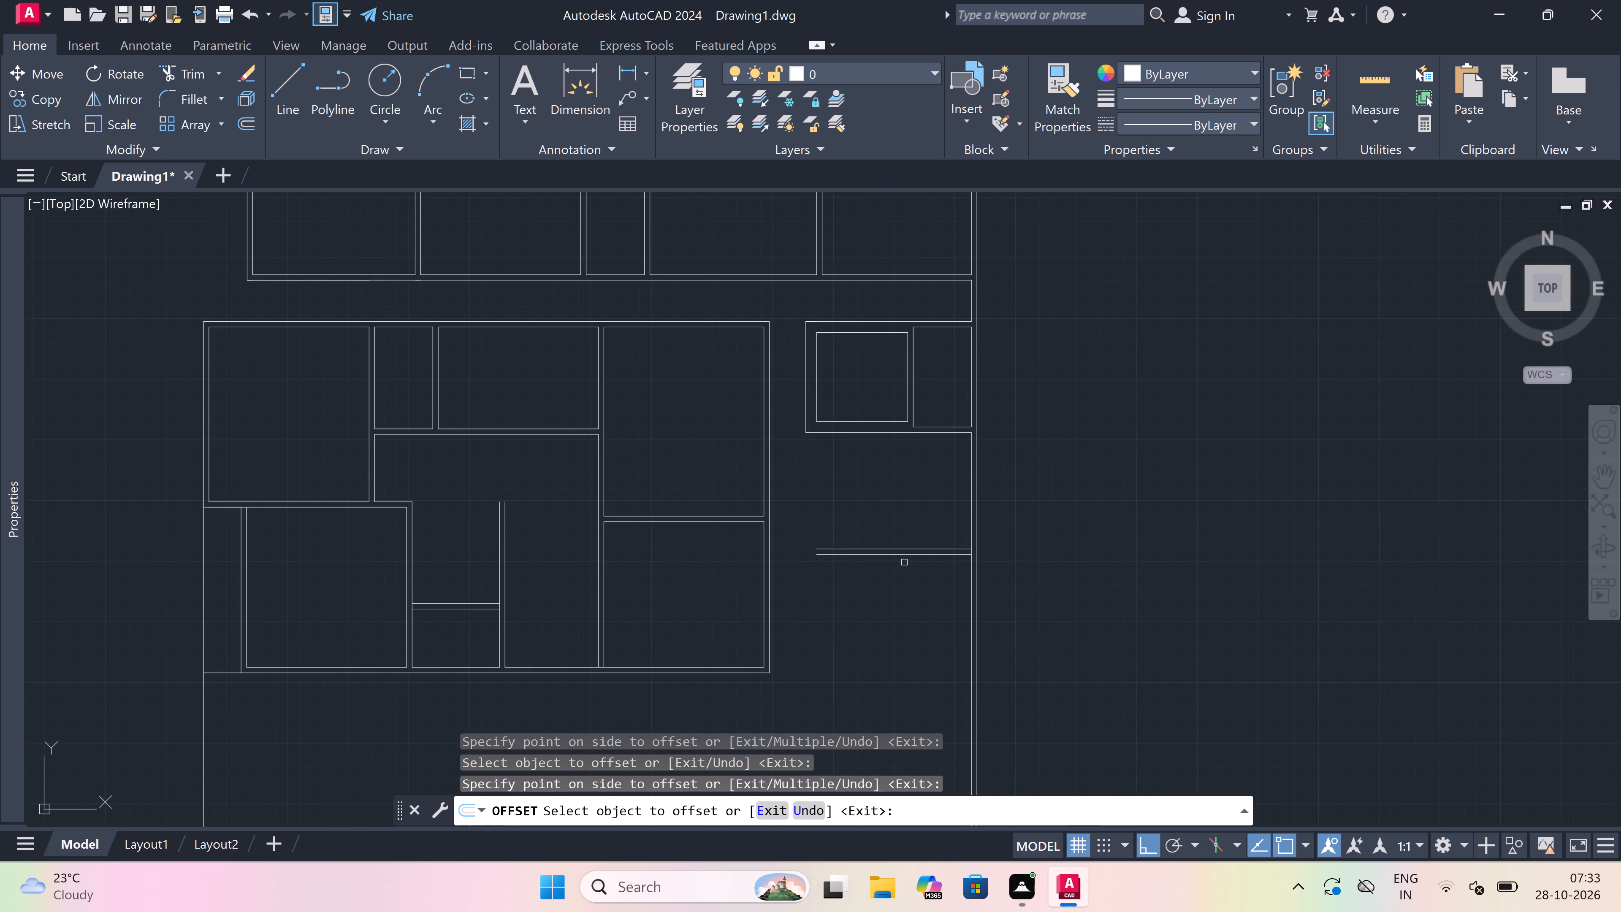
pyautogui.press('Escape')
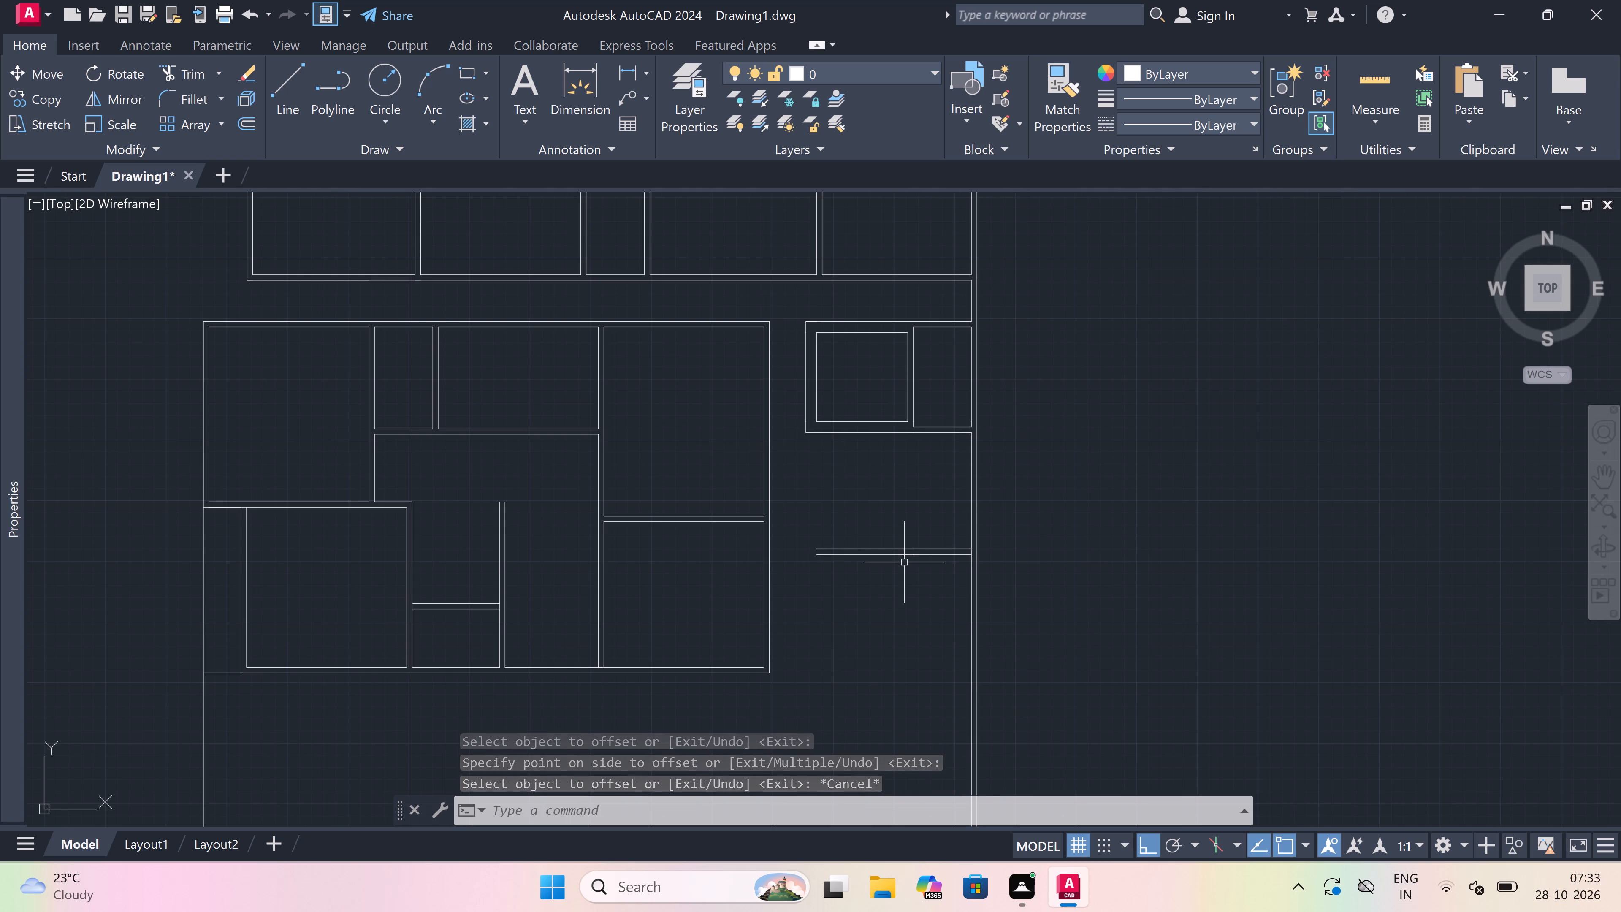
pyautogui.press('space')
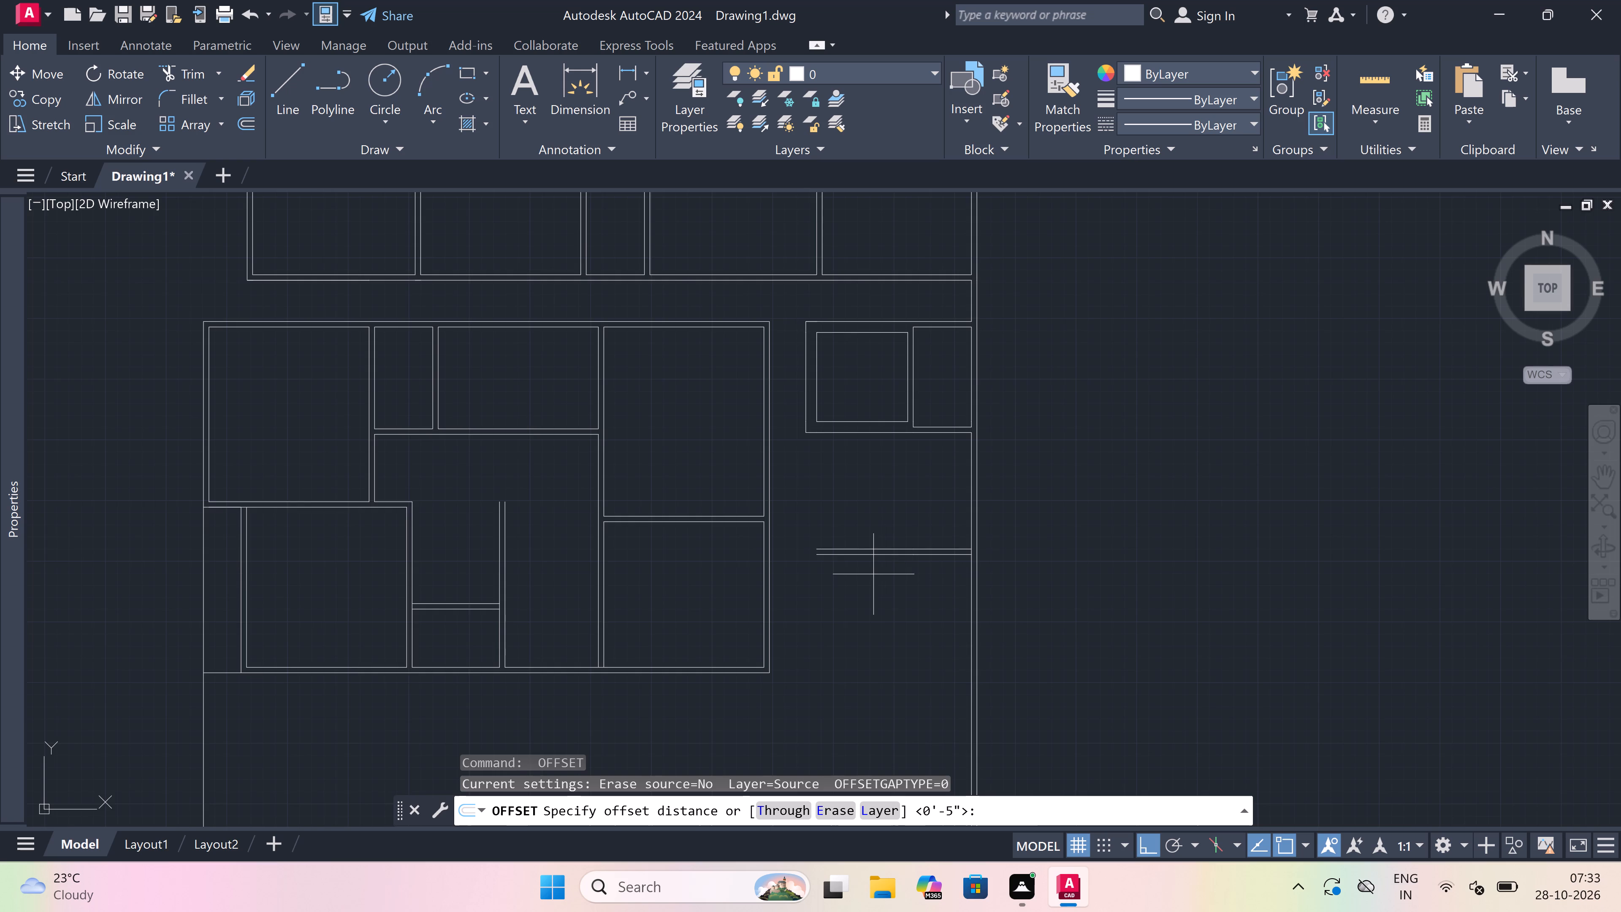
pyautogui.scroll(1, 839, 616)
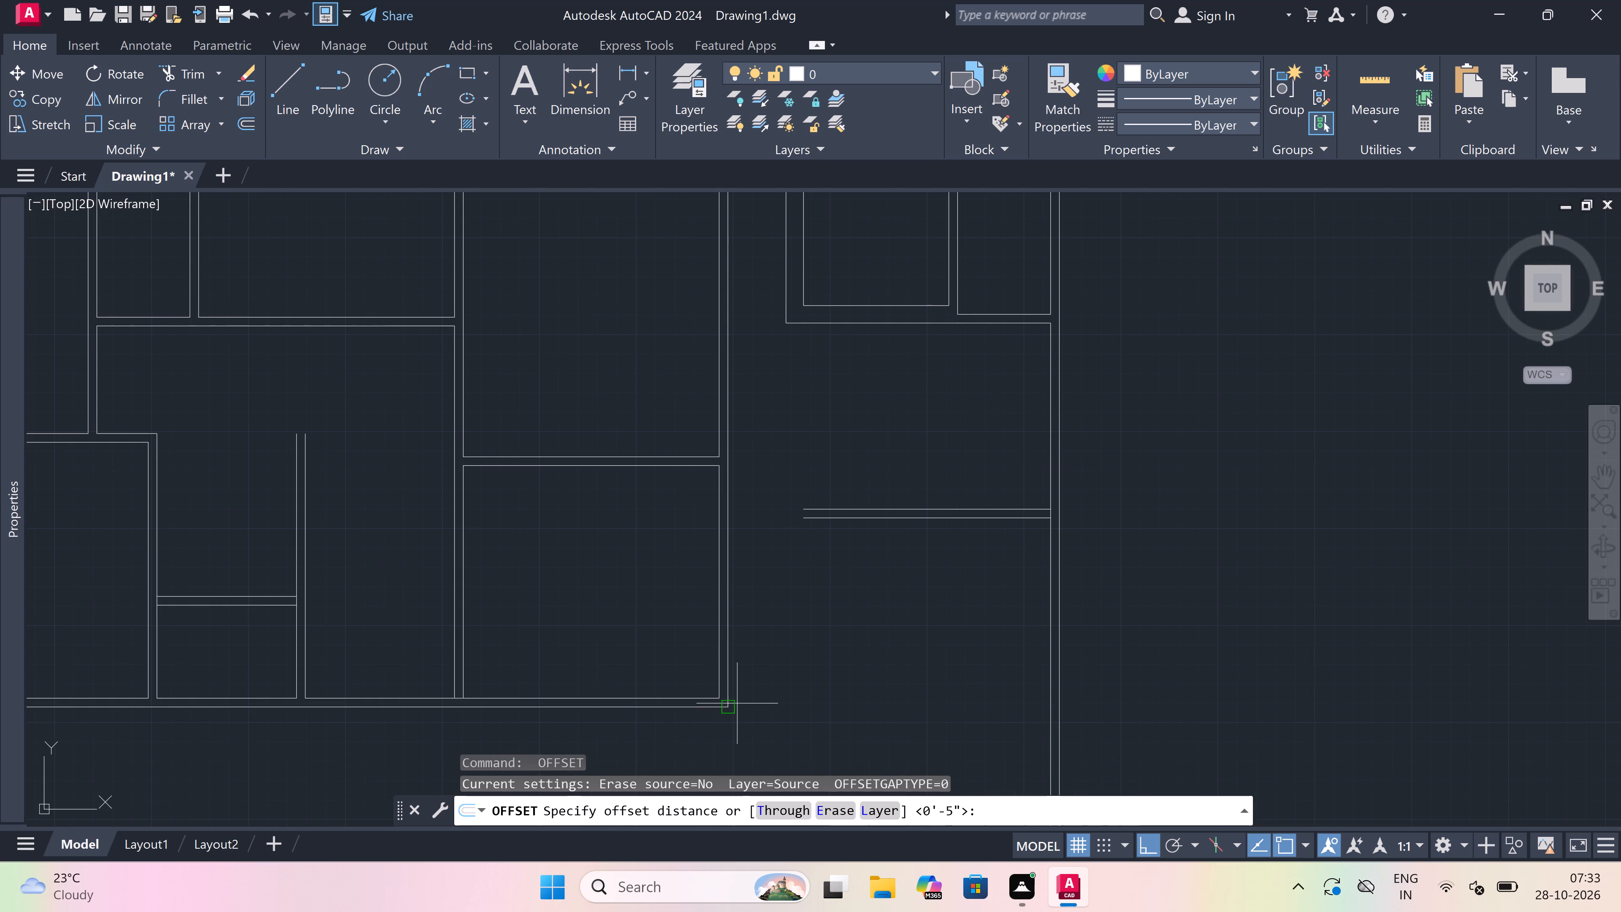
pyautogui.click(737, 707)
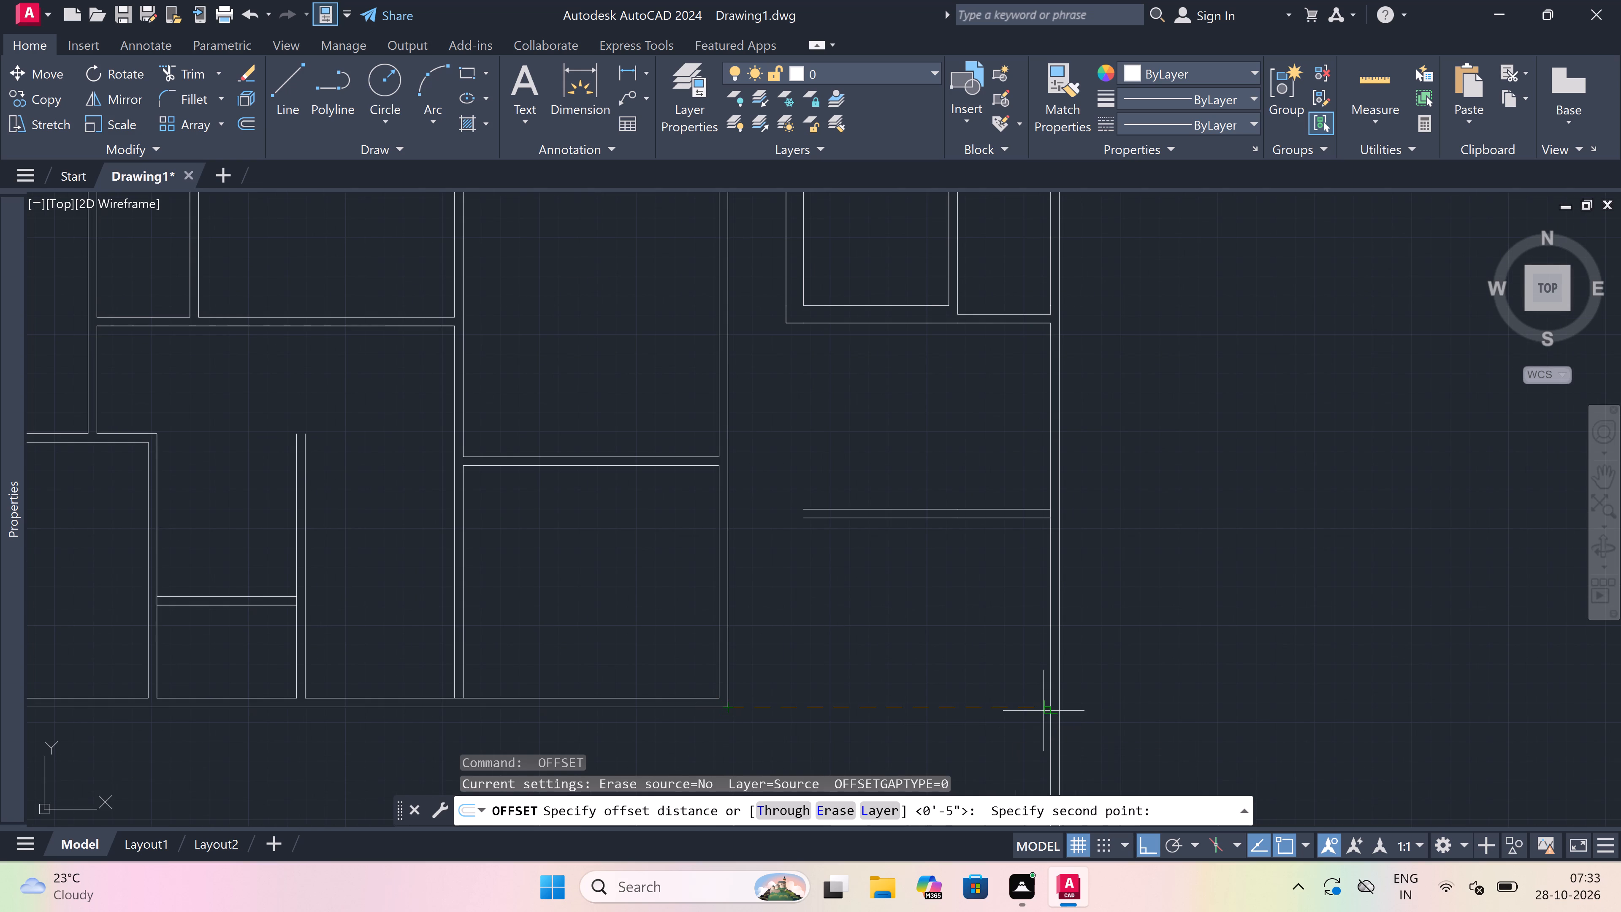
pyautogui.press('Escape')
# Draw a horizontal line from the main room block's lower right outer corner to the outer right wall's inner line.
pyautogui.press('l')
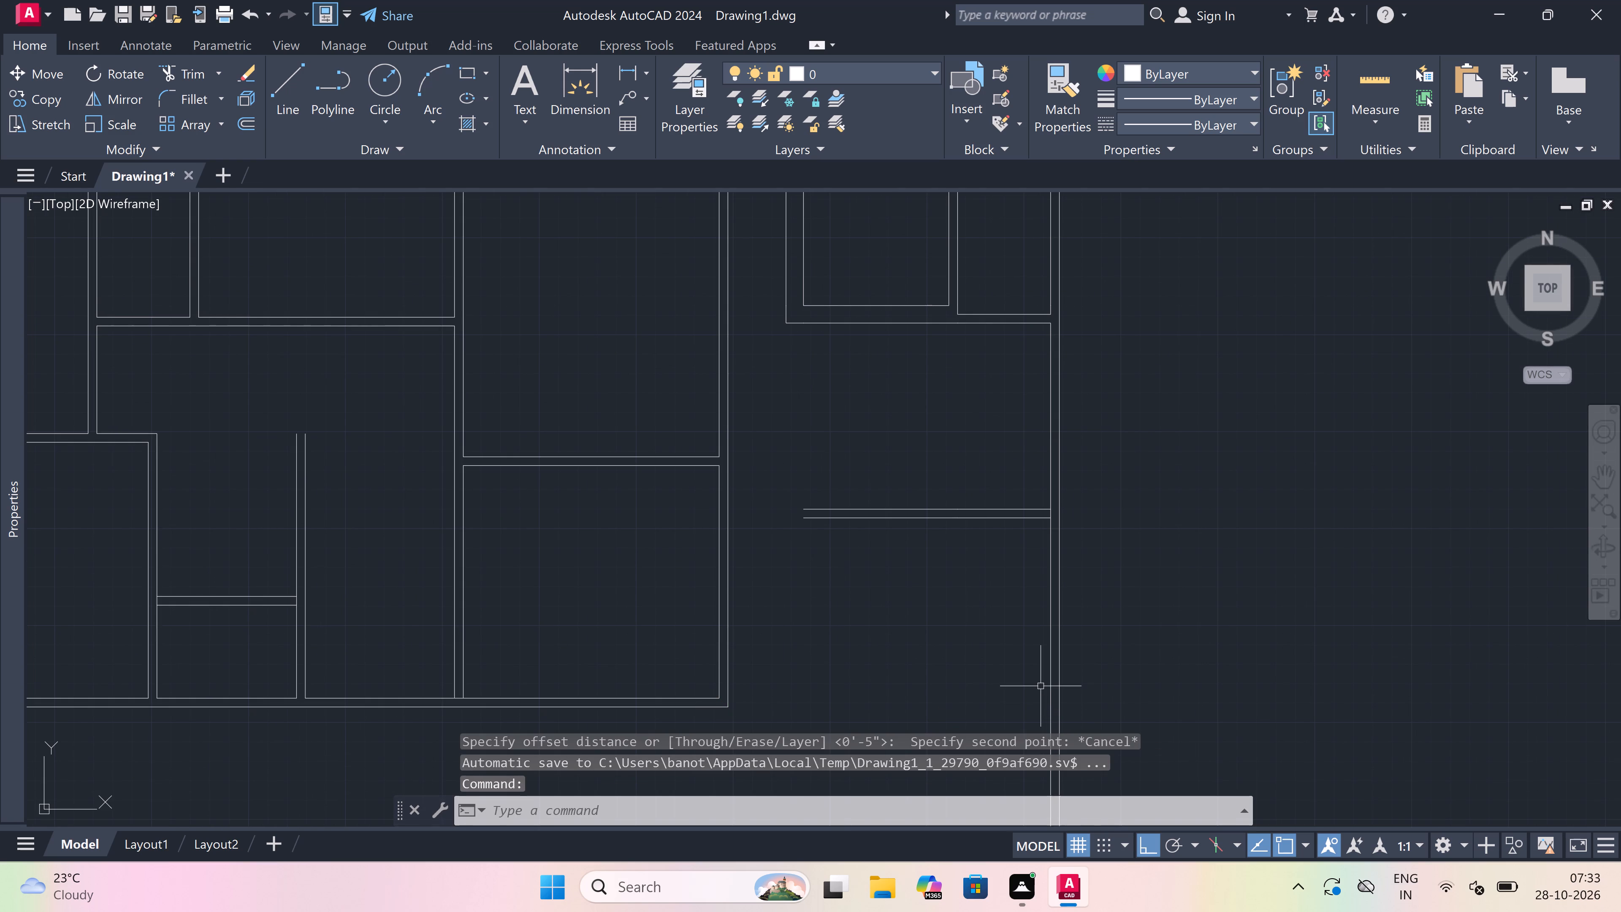
pyautogui.press('space')
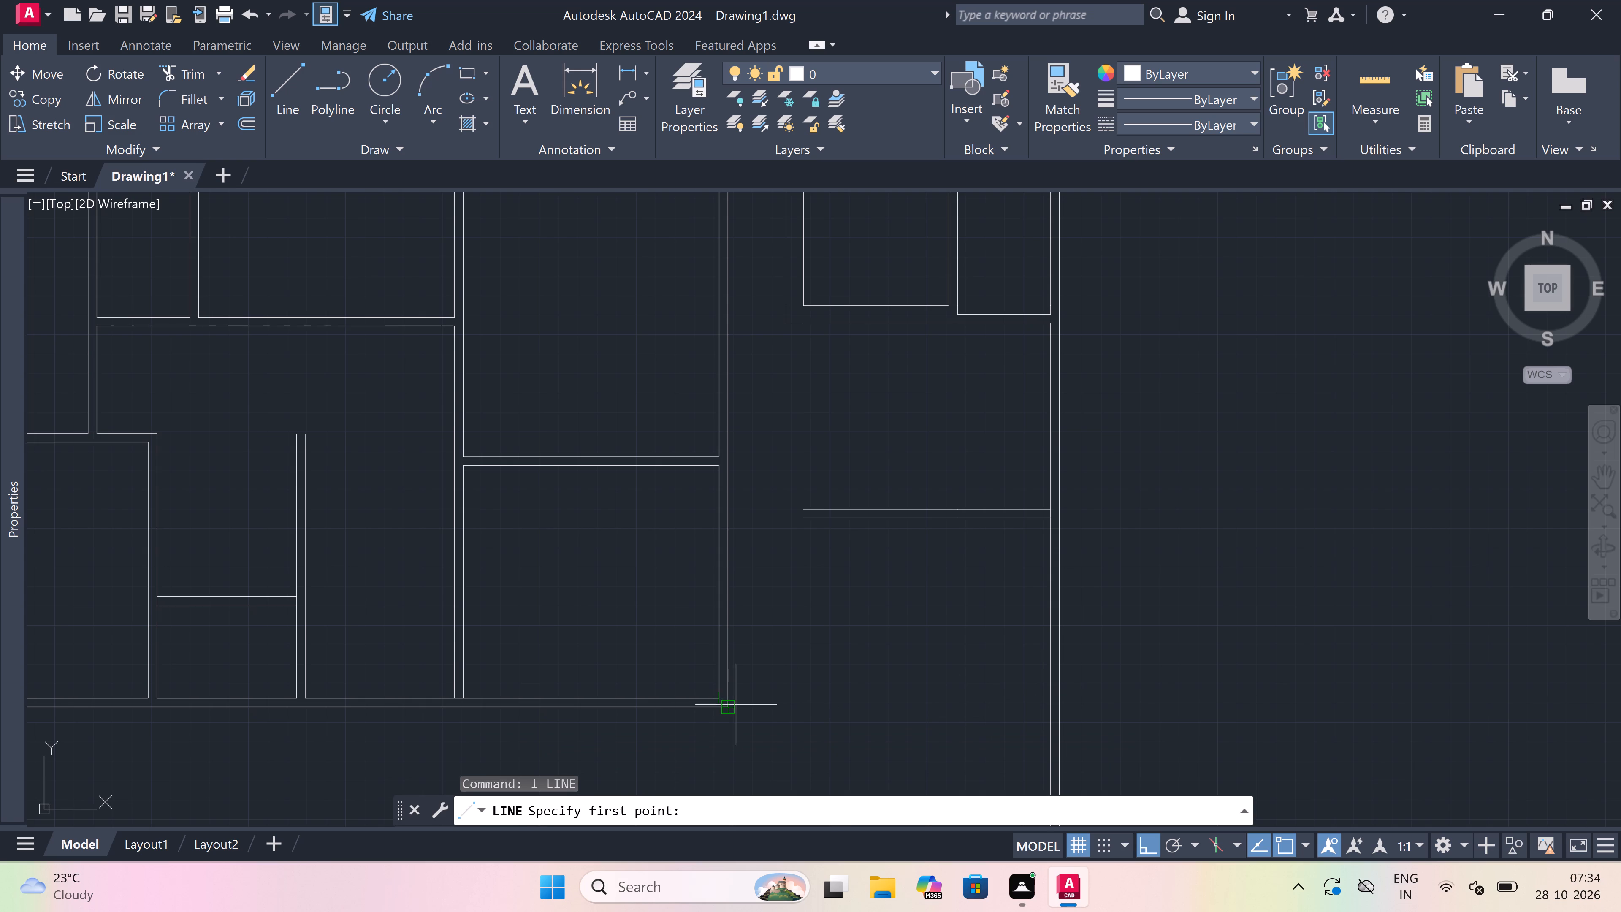
pyautogui.moveTo(735, 704); pyautogui.dragTo(775, 700)
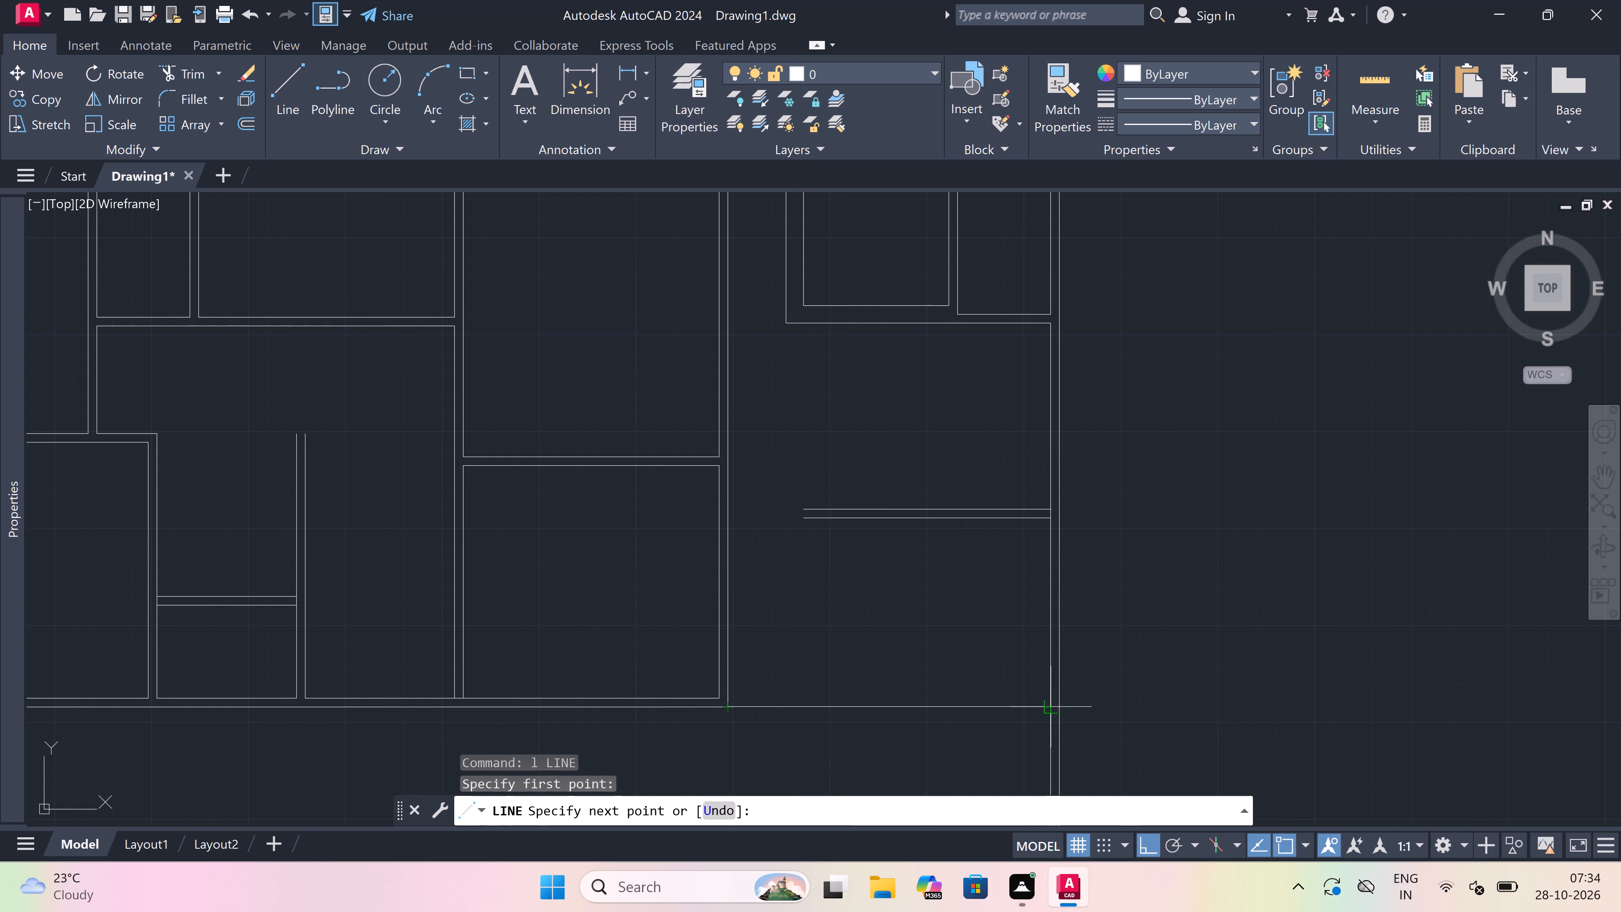
pyautogui.click(1046, 708)
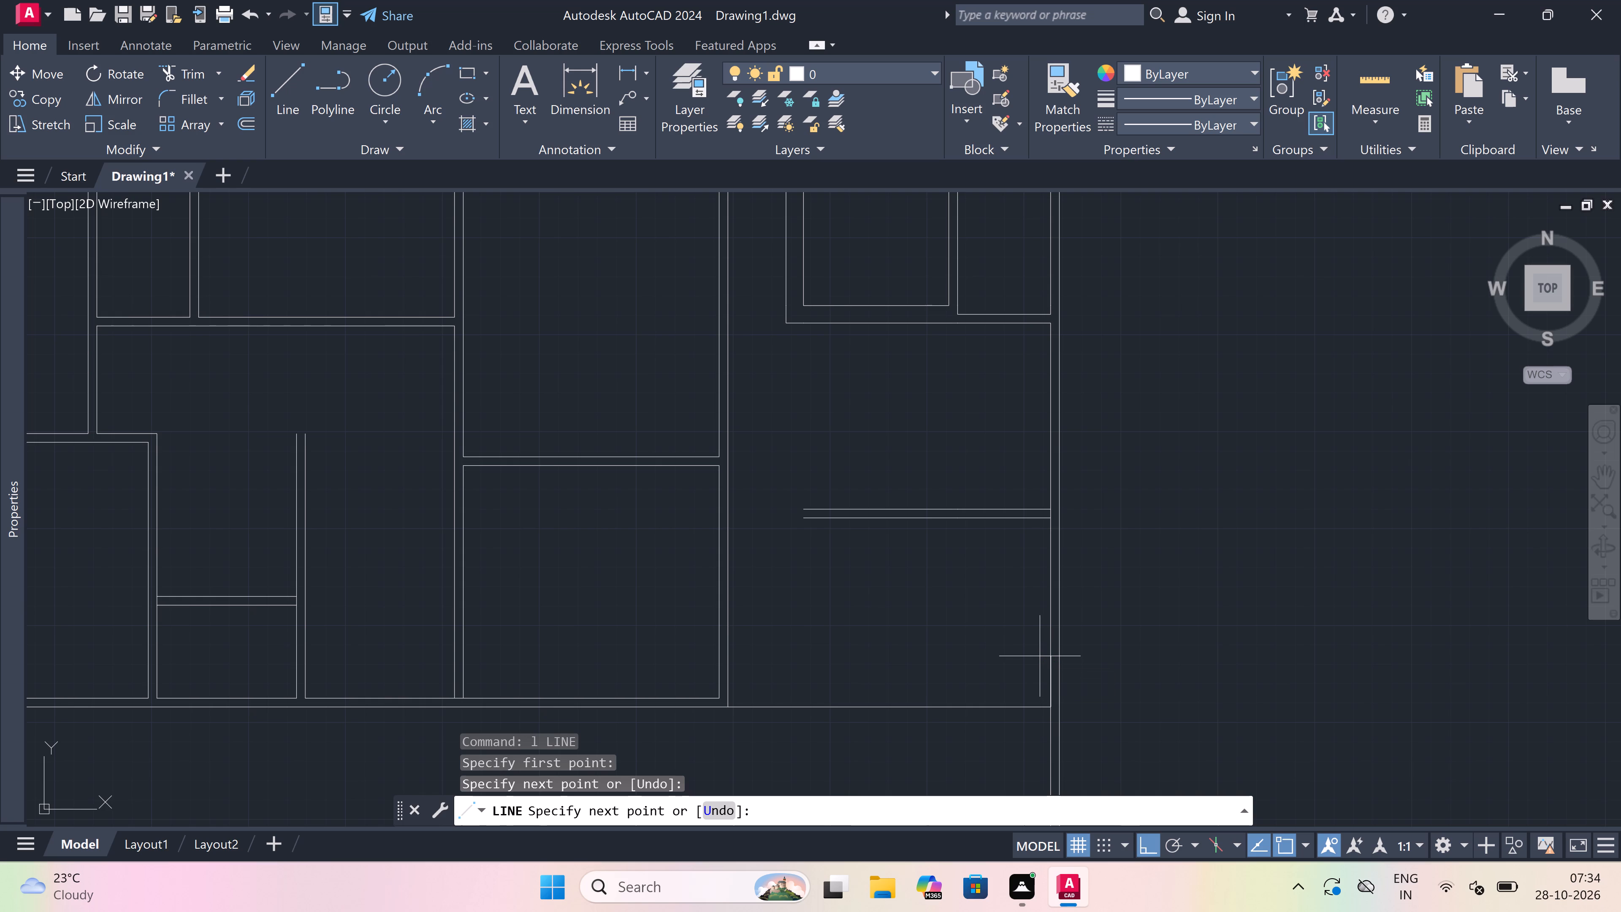
# Continue the line 4.5" up, 4' left, and up to the lower line of the new horizontal wall.
pyautogui.write('4.5"')
pyautogui.press('space')
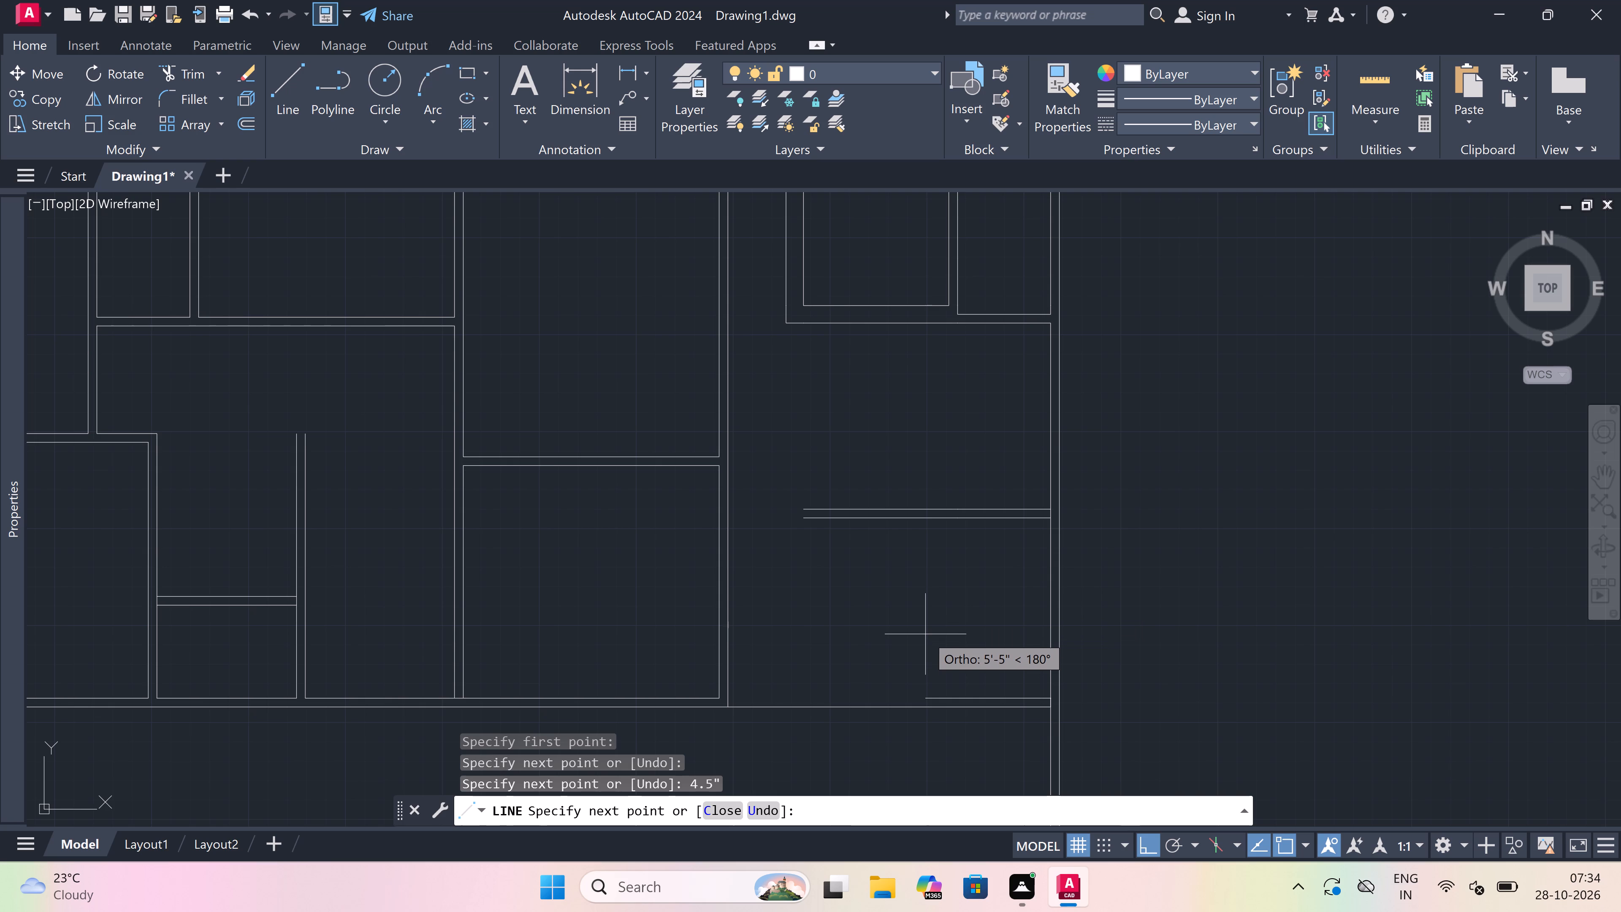
pyautogui.write("4'")
pyautogui.press('space')
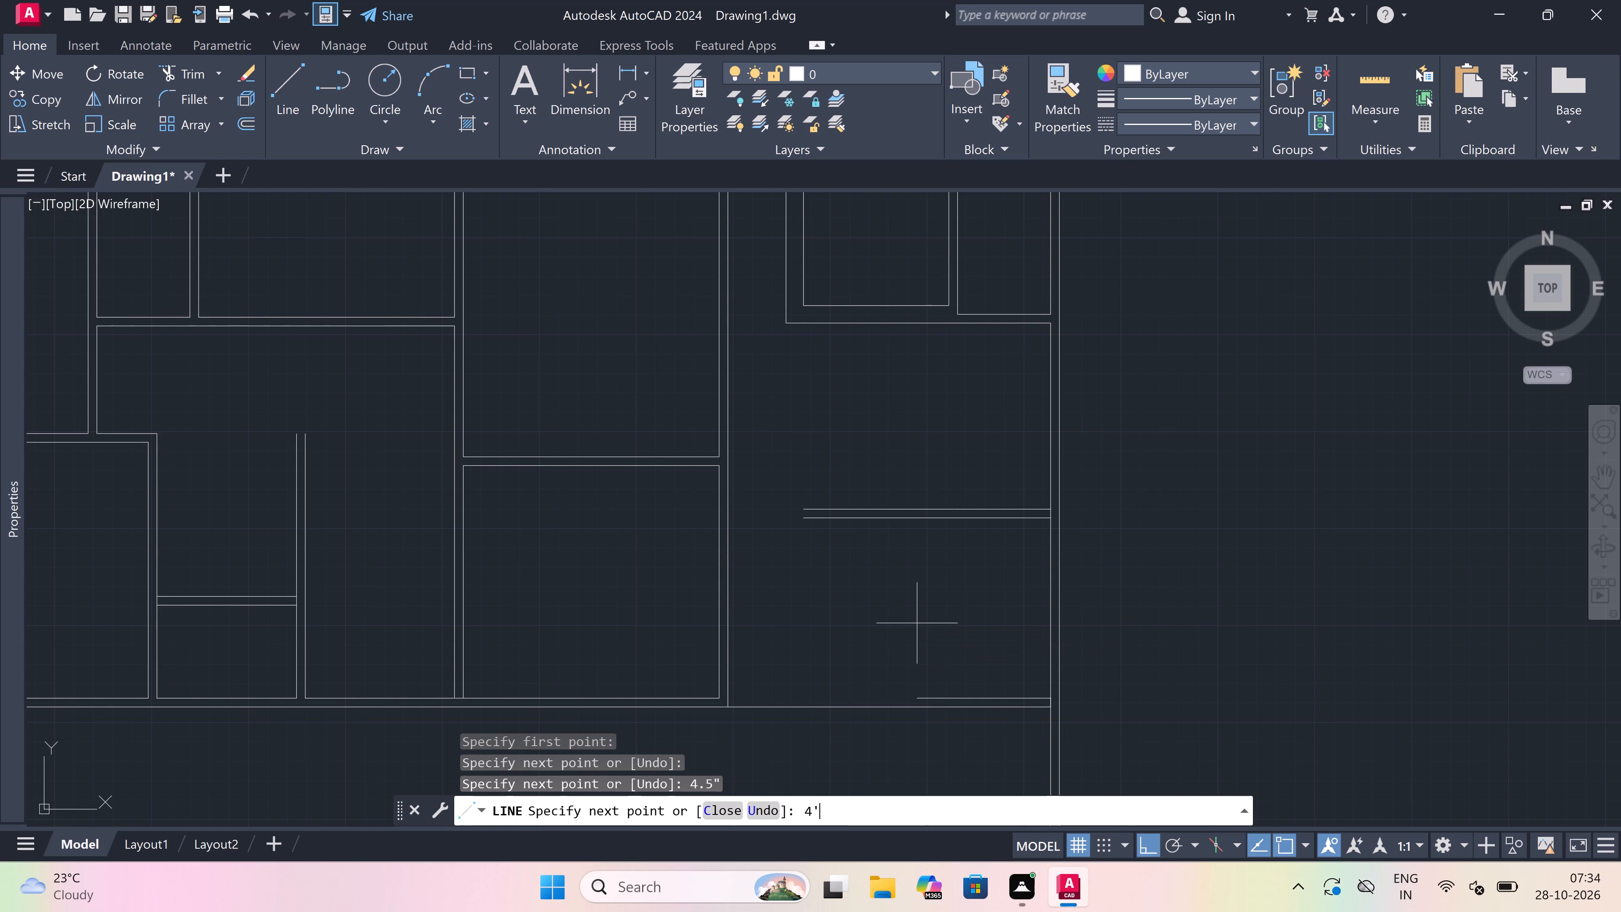
pyautogui.click(955, 520)
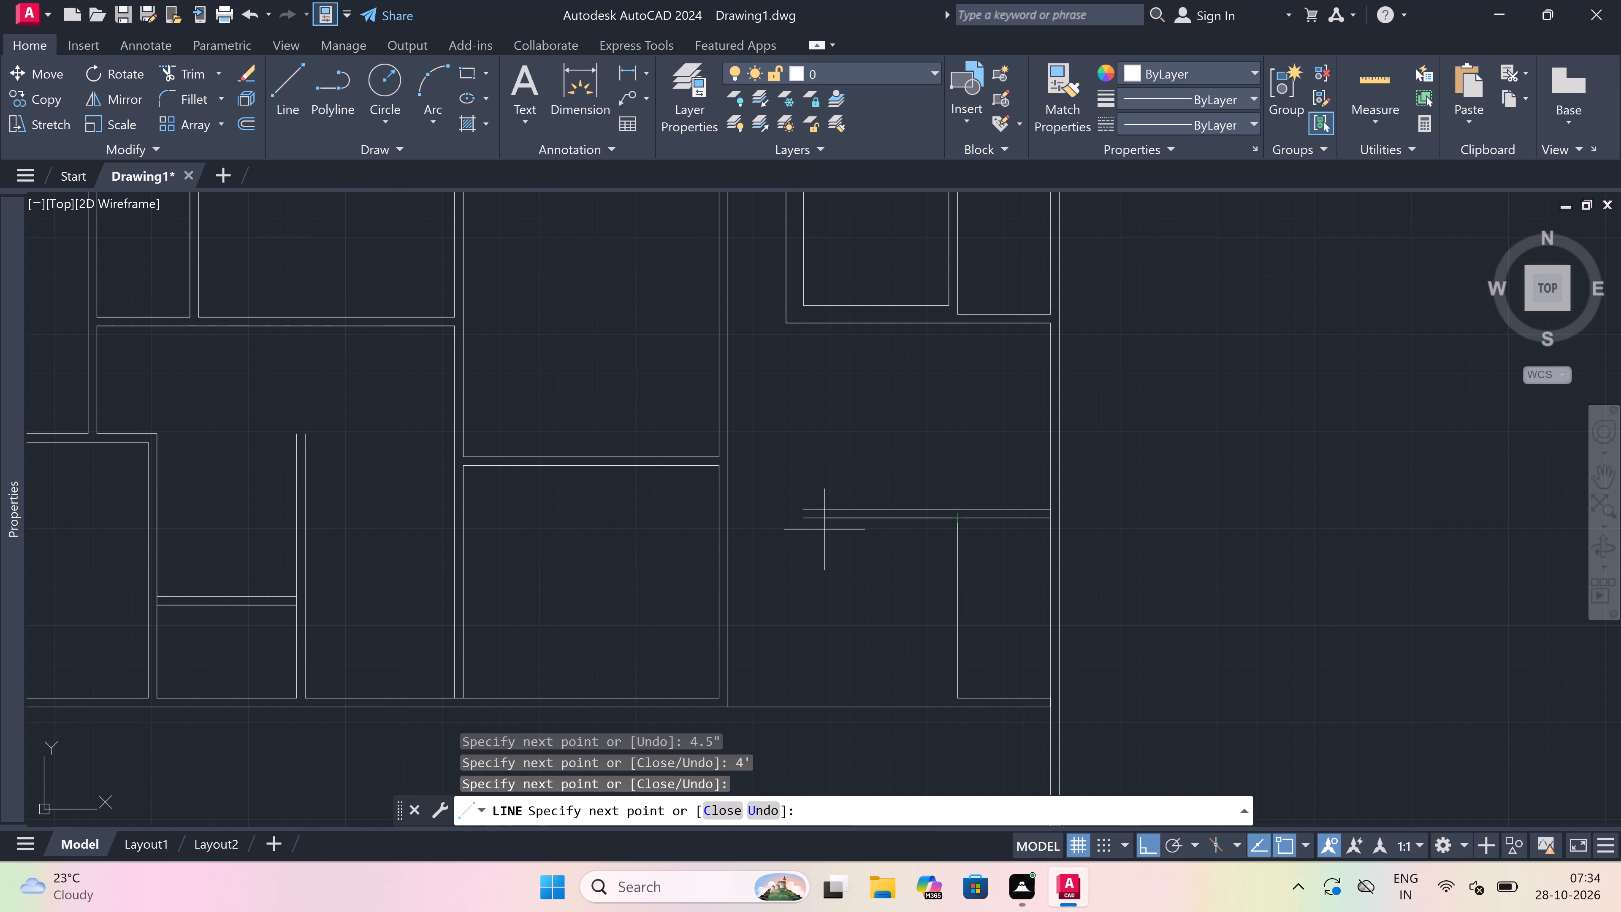
# Continue the line 4.5" left, 4.5" down, left to align with the small room's left outer face, and up and across to the wall's upper line.
pyautogui.write('4.5"')
pyautogui.press('space')
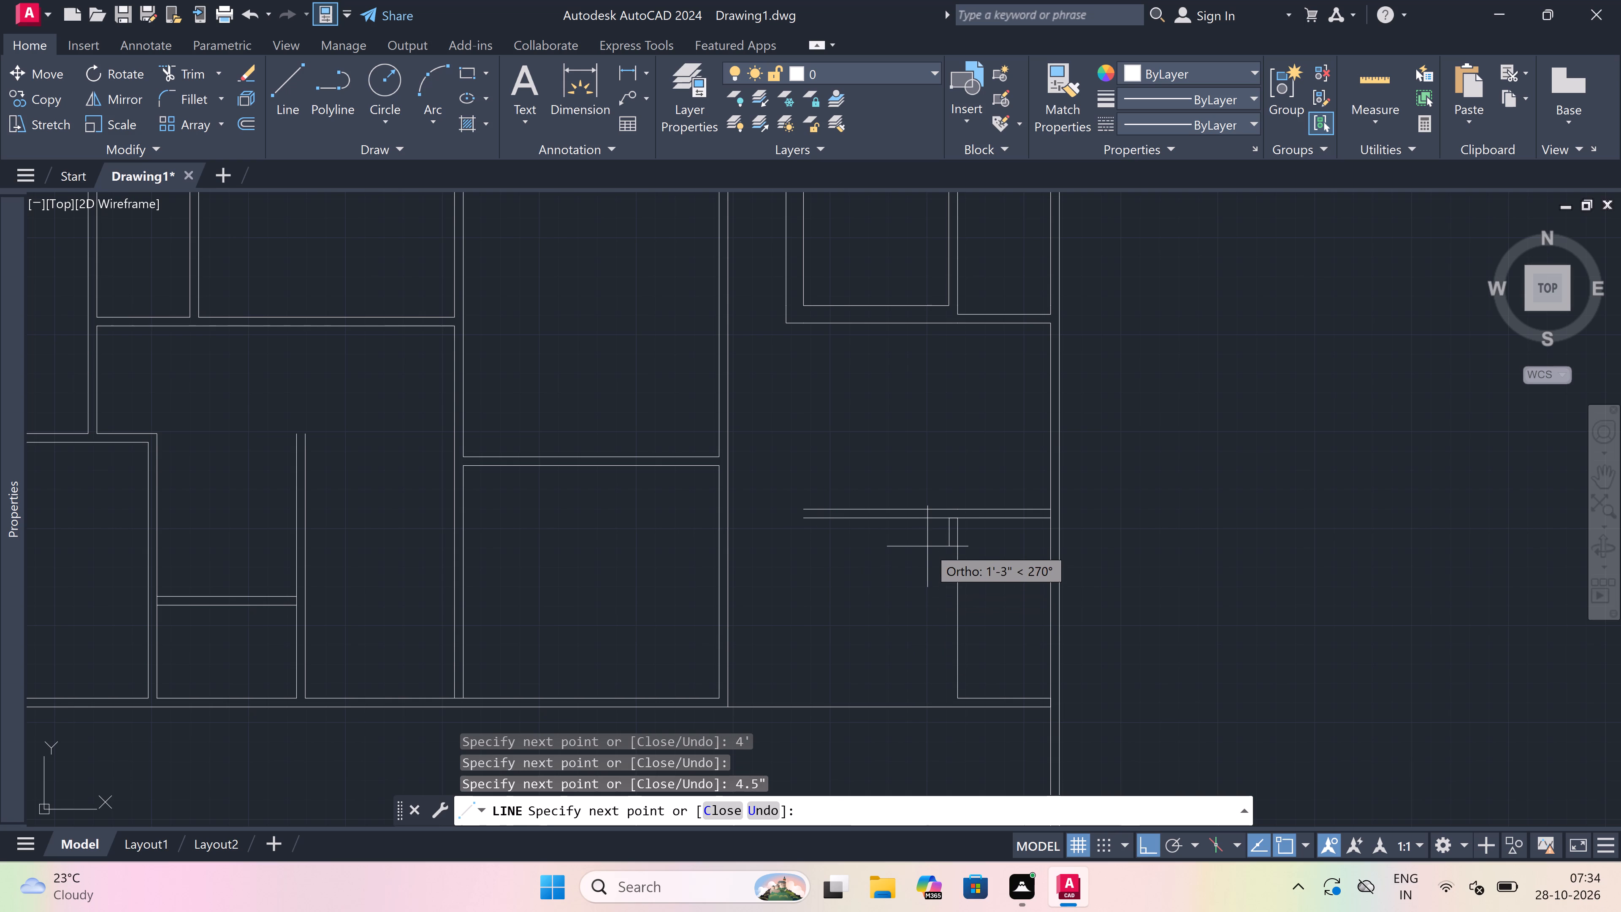
pyautogui.write('4.5"')
pyautogui.press('space')
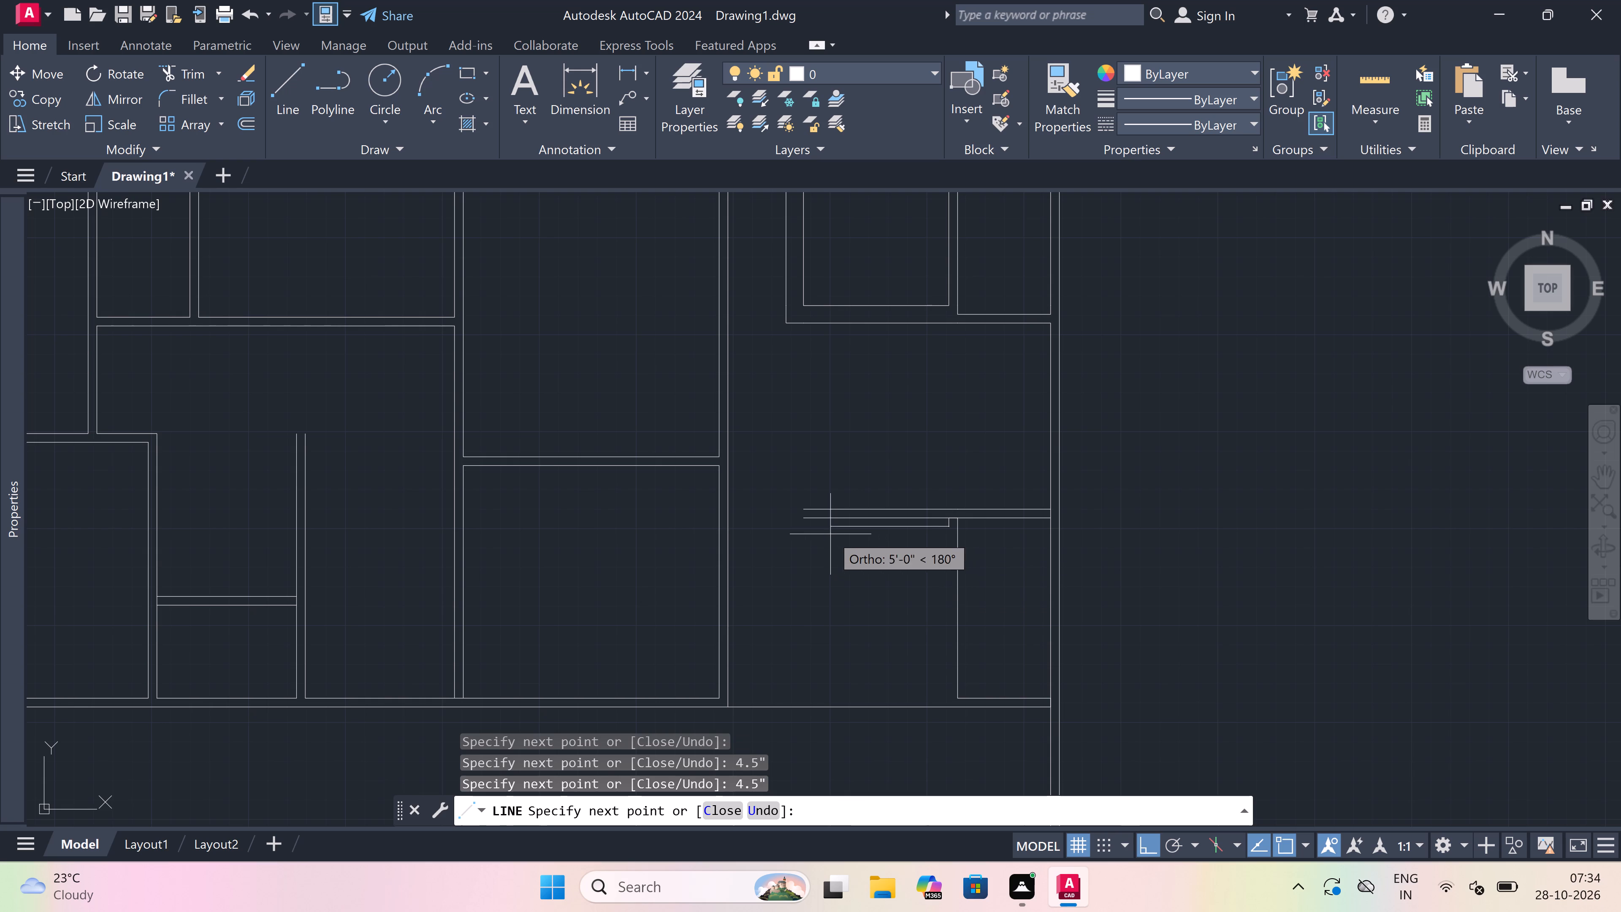
pyautogui.scroll(2, 807, 529)
pyautogui.scroll(-3, 802, 524)
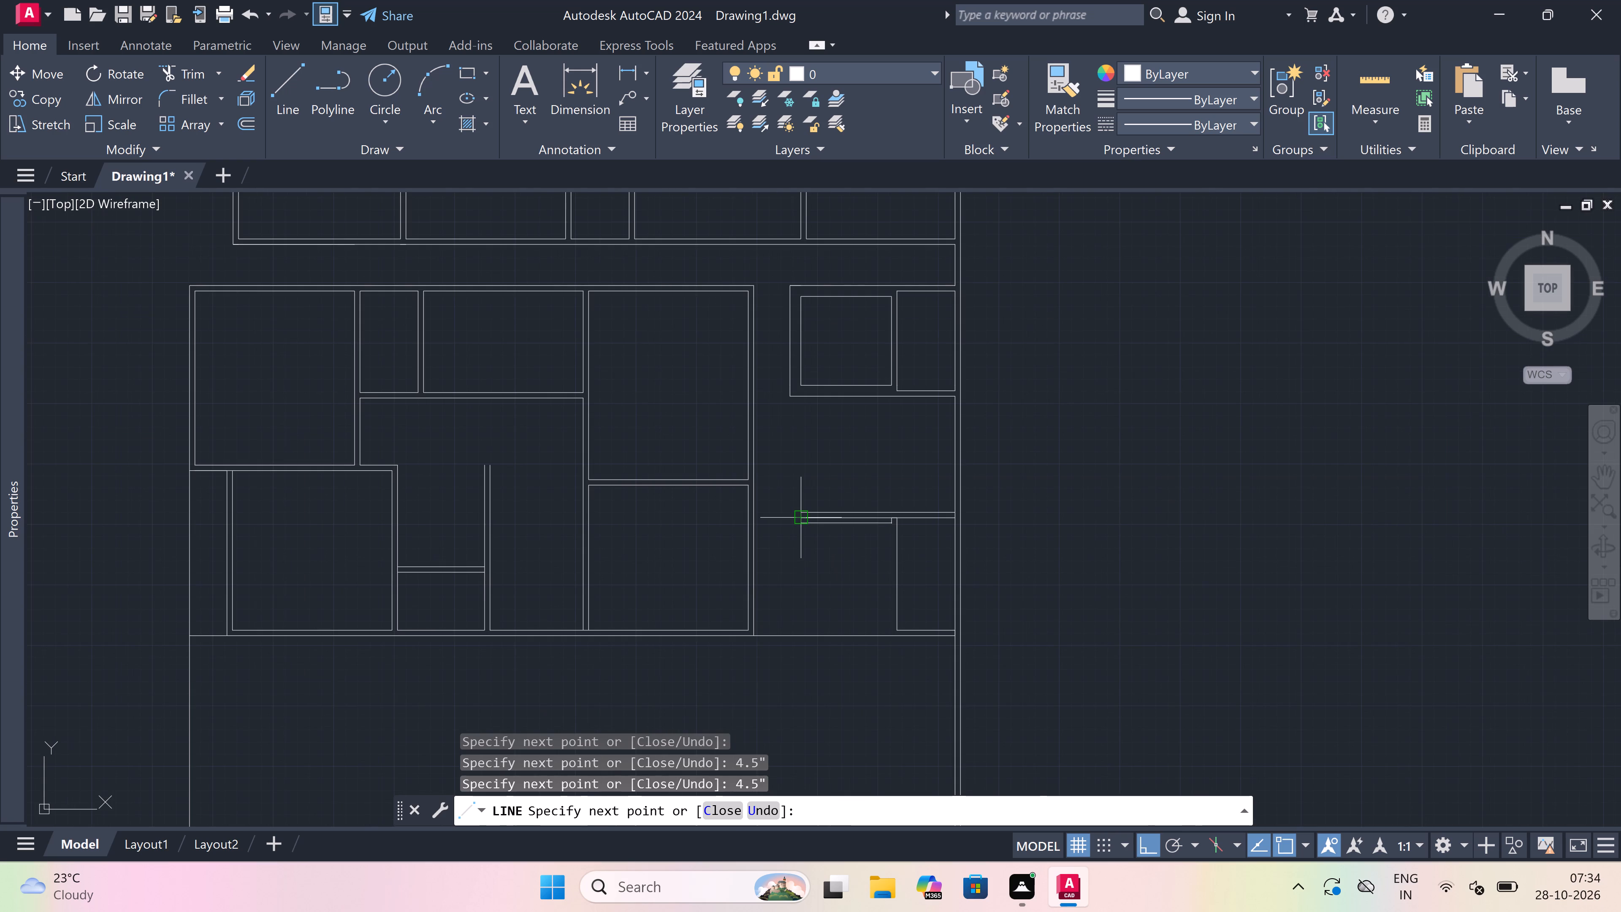
pyautogui.scroll(1, 802, 516)
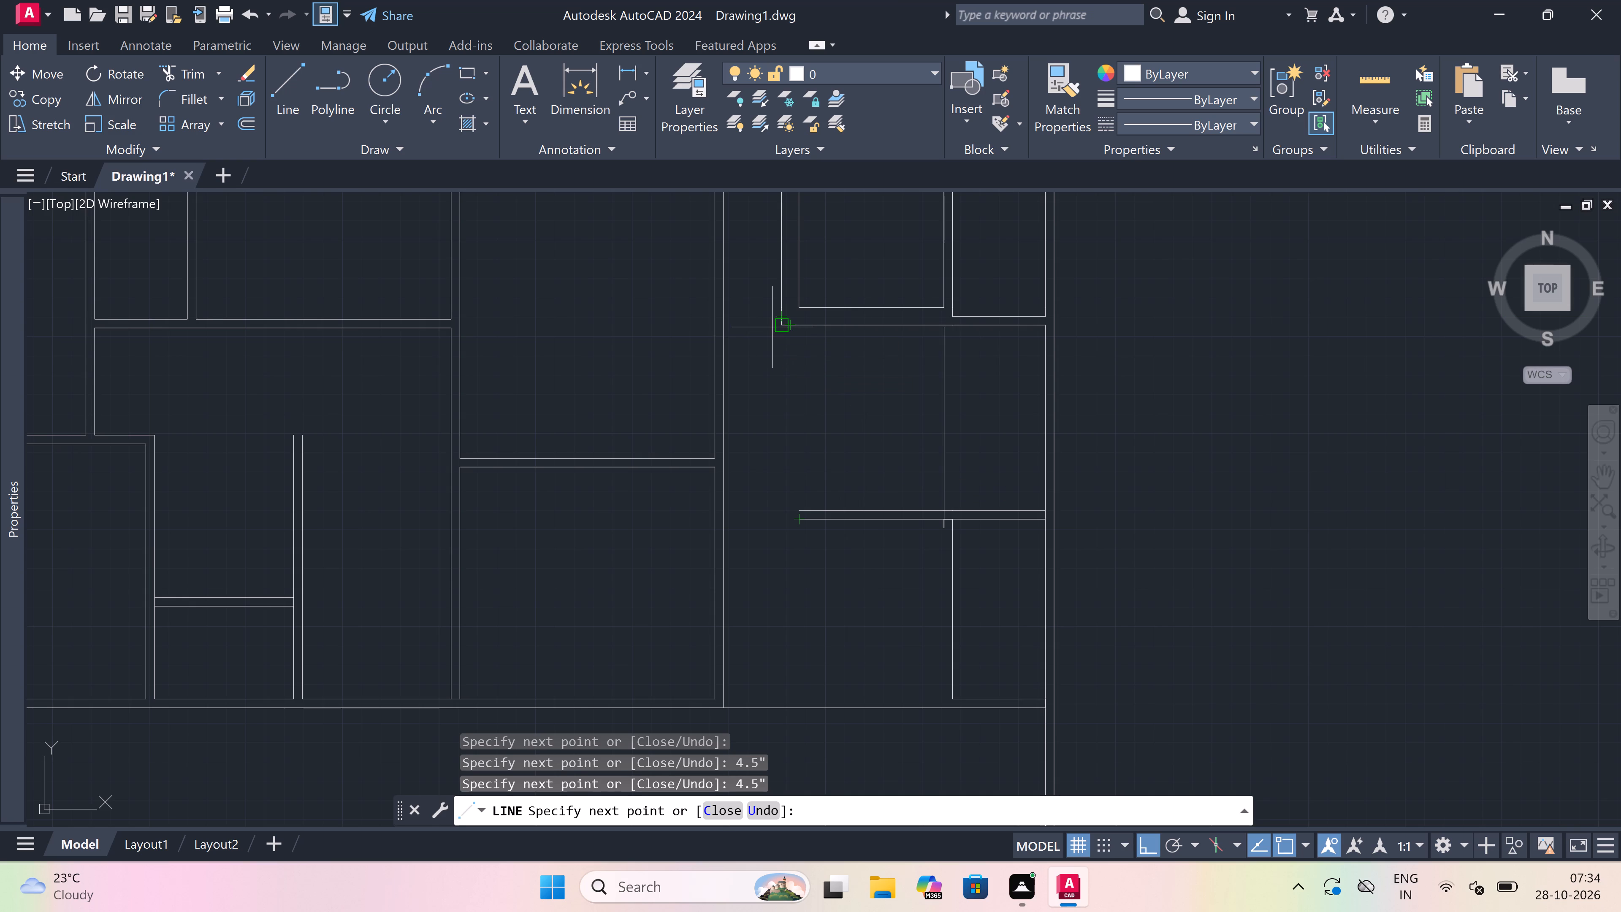
pyautogui.click(777, 529)
pyautogui.scroll(3, 778, 520)
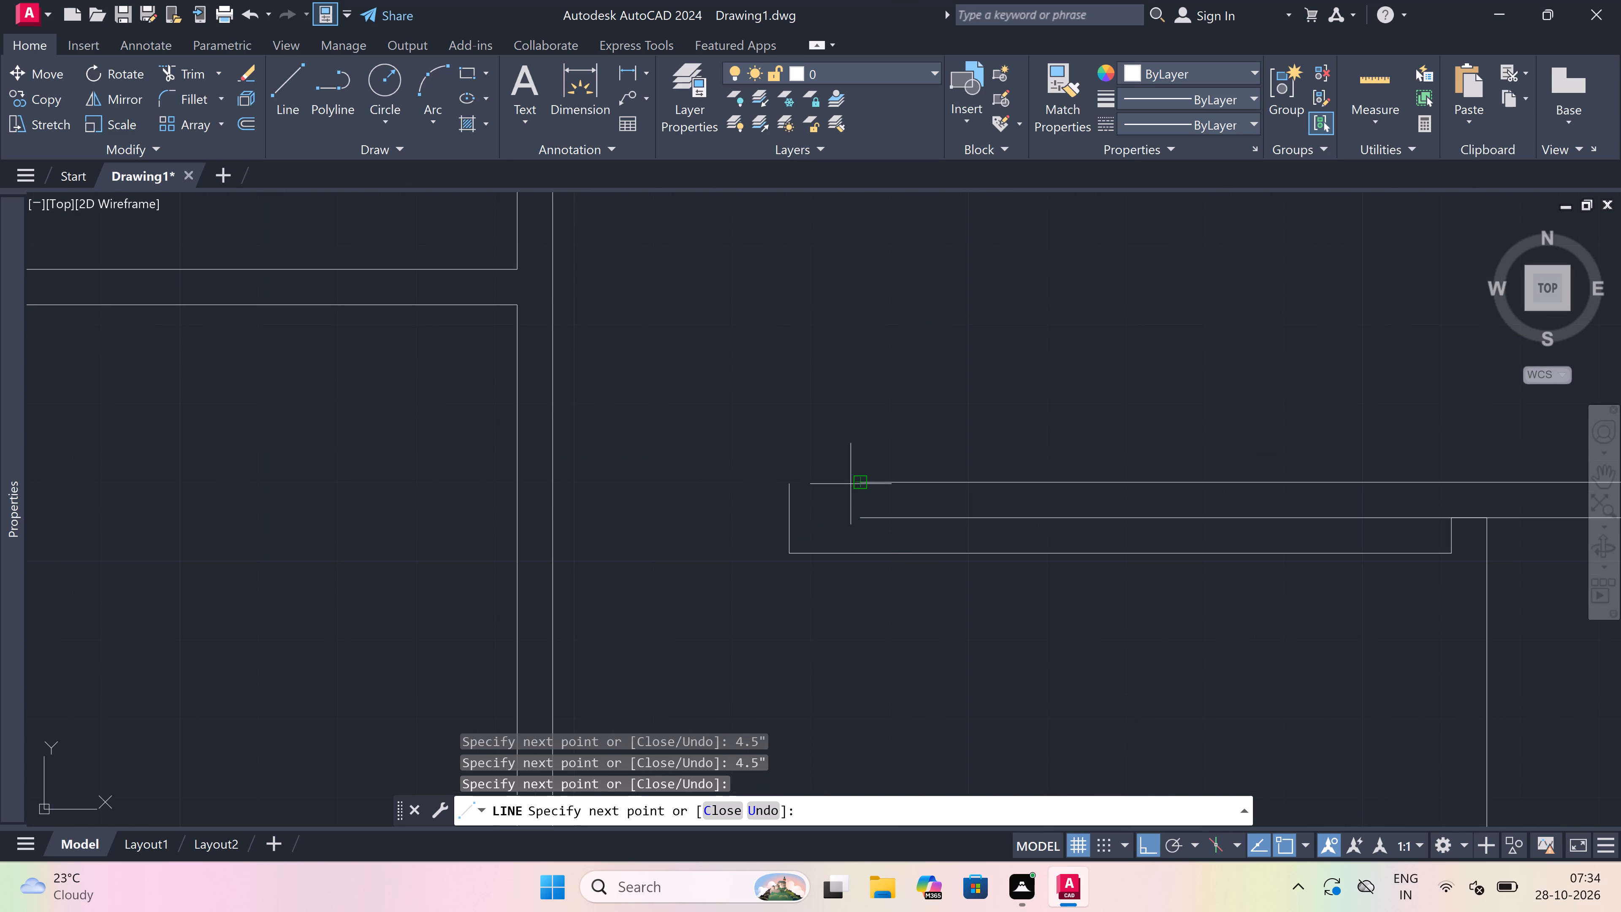
pyautogui.moveTo(787, 480); pyautogui.dragTo(813, 484)
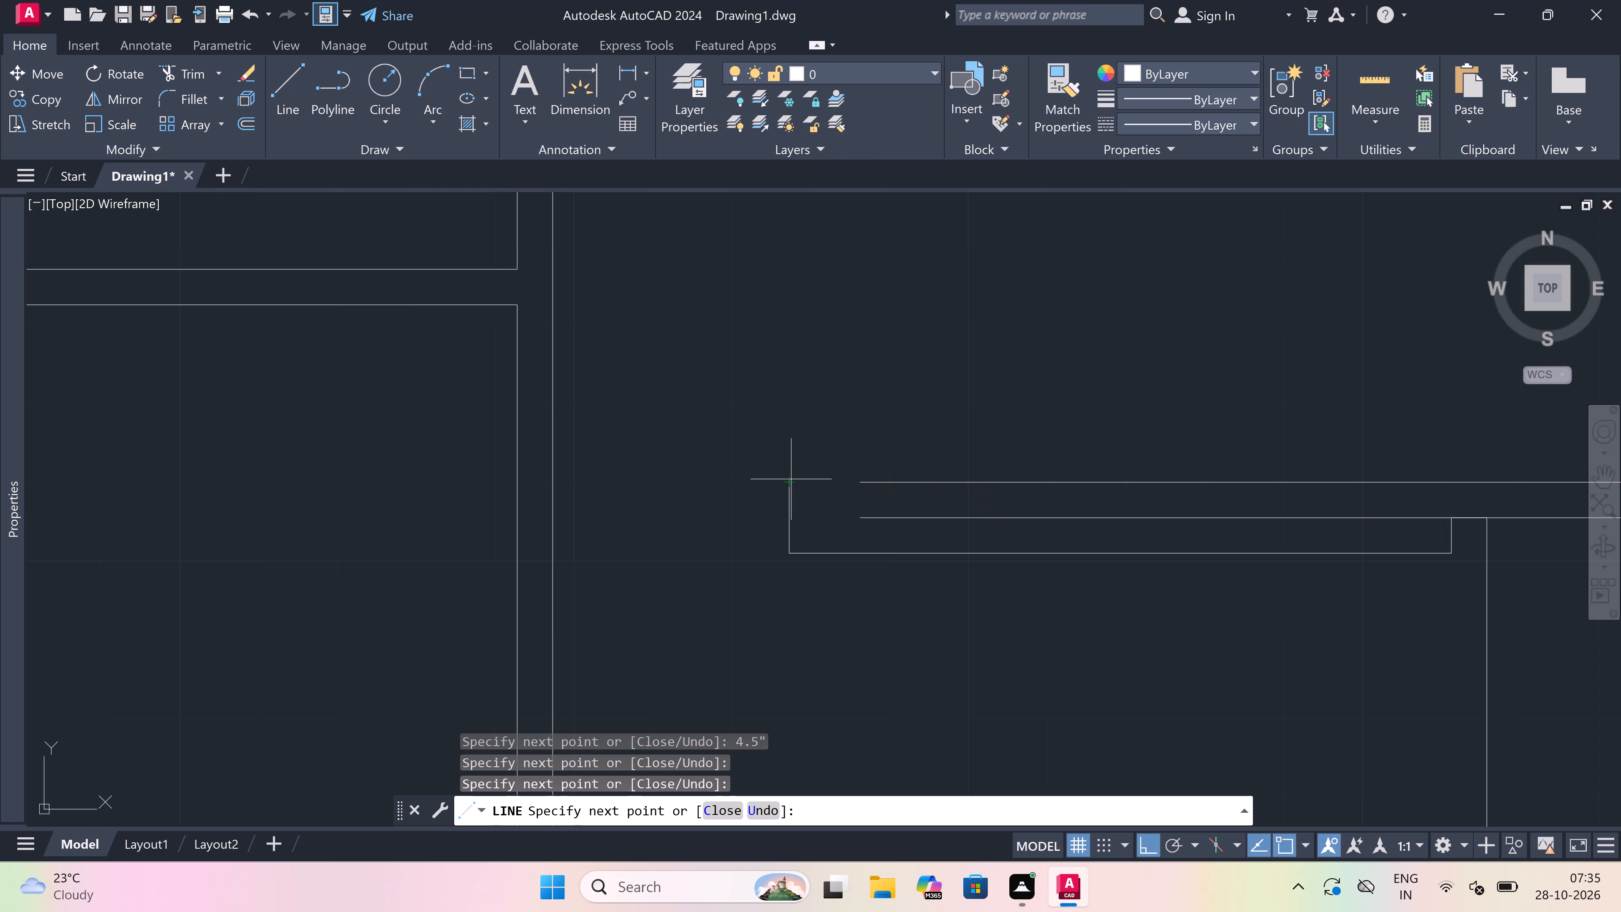
pyautogui.click(851, 486)
pyautogui.press('Escape')
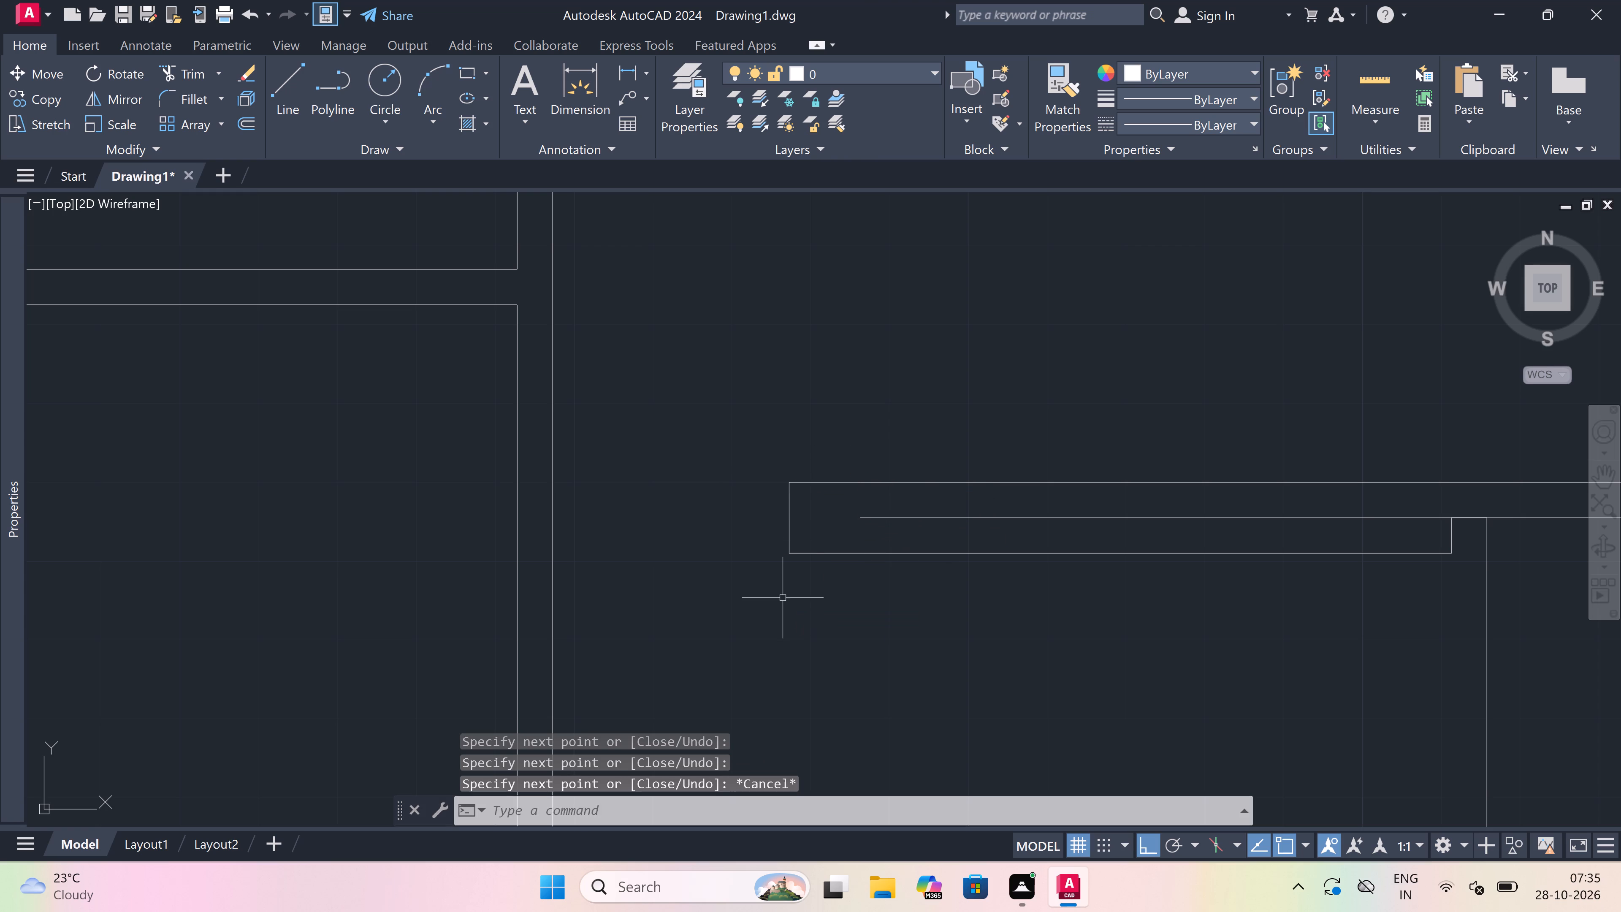
# Draw a vertical line from the new horizontal wall's upper left corner up to the small room's lower left outer corner.
pyautogui.press('space')
pyautogui.click(790, 484)
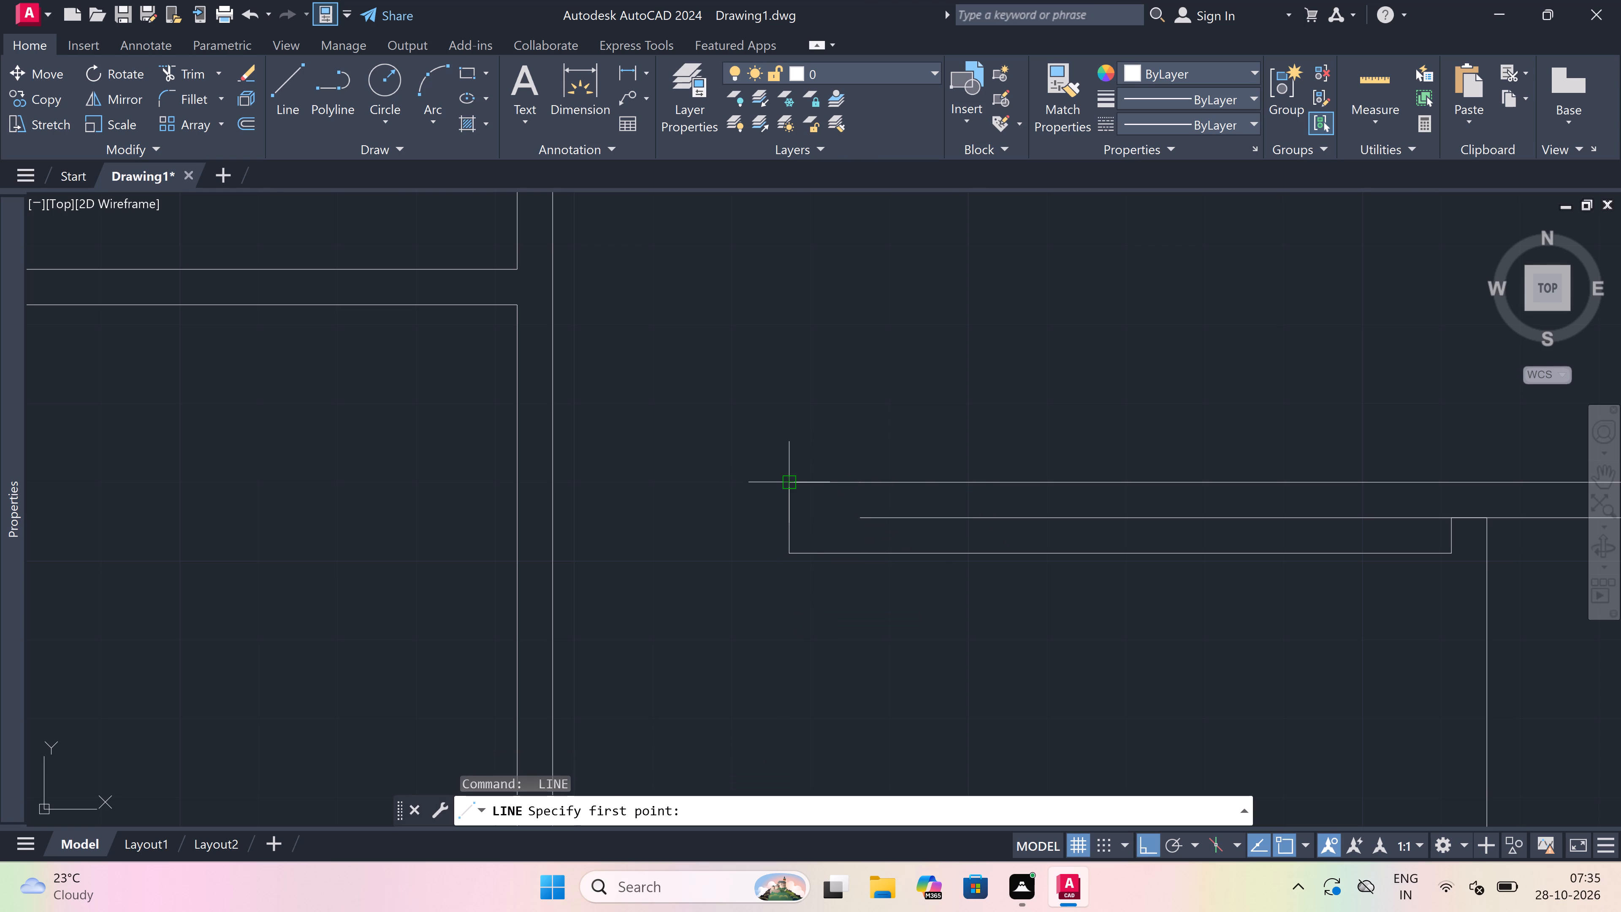
pyautogui.scroll(-4, 790, 480)
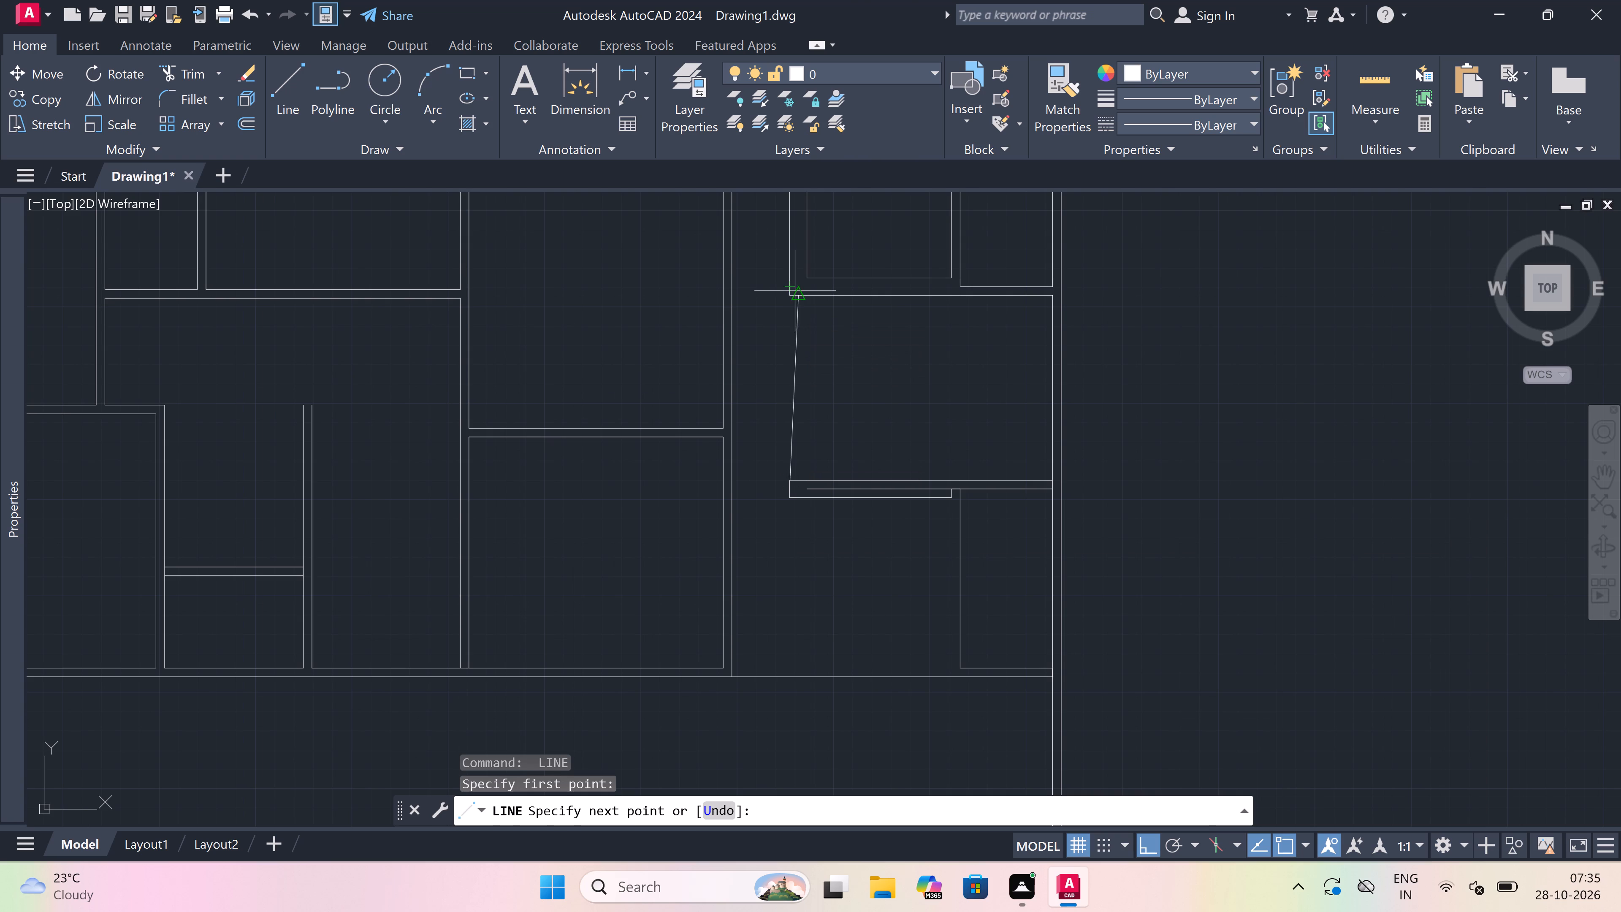
pyautogui.scroll(3, 787, 289)
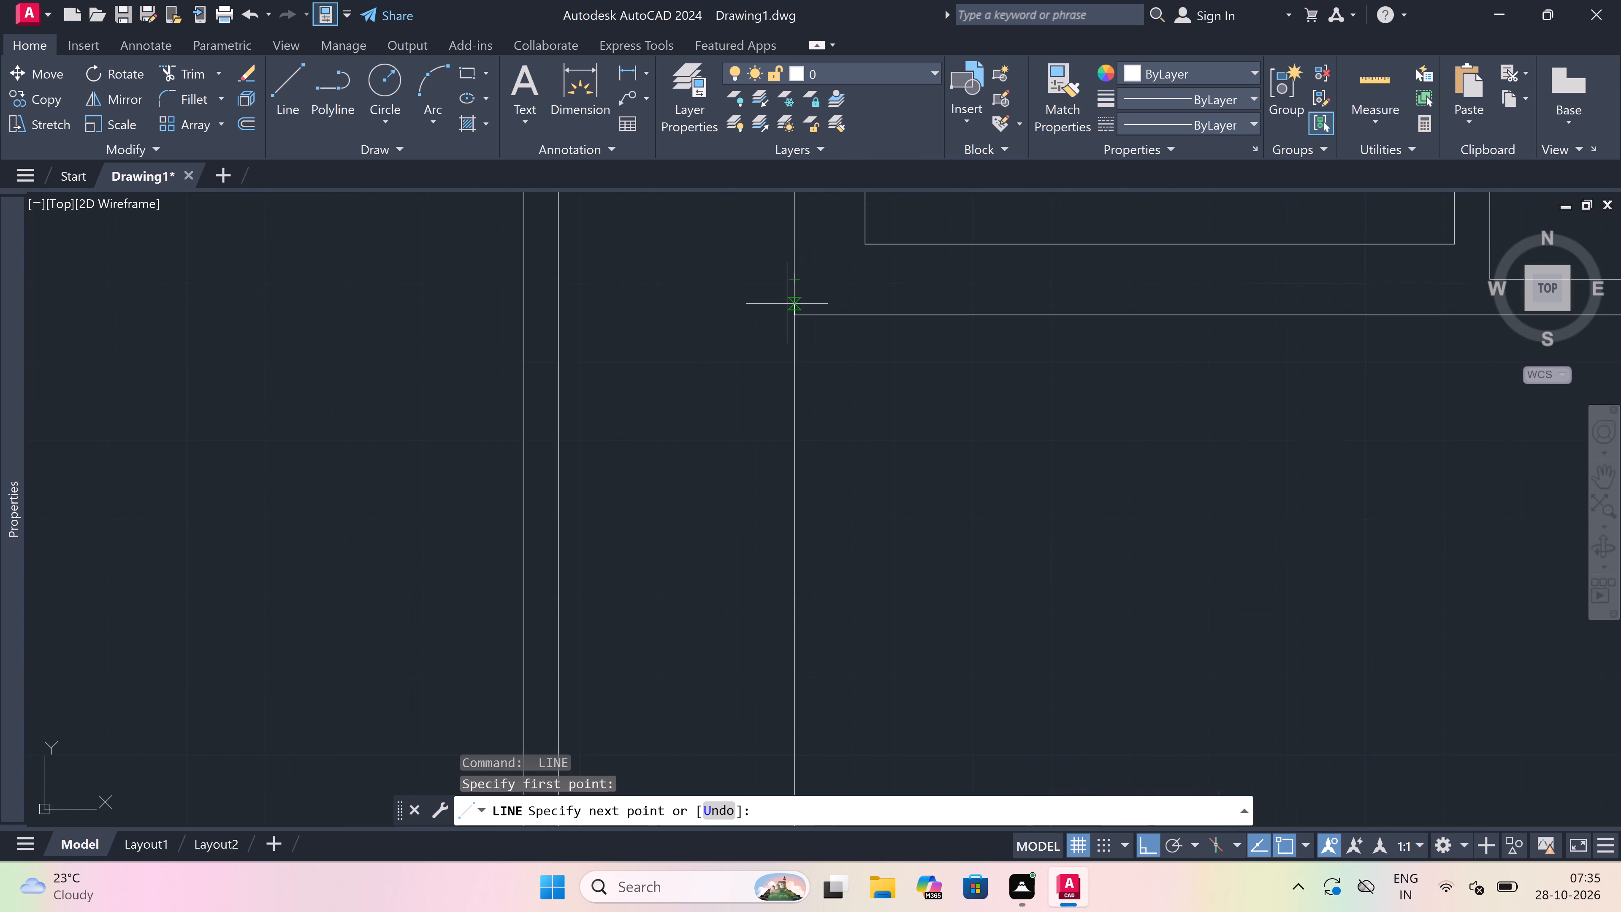
pyautogui.click(788, 313)
pyautogui.press('Escape')
pyautogui.scroll(-3, 791, 313)
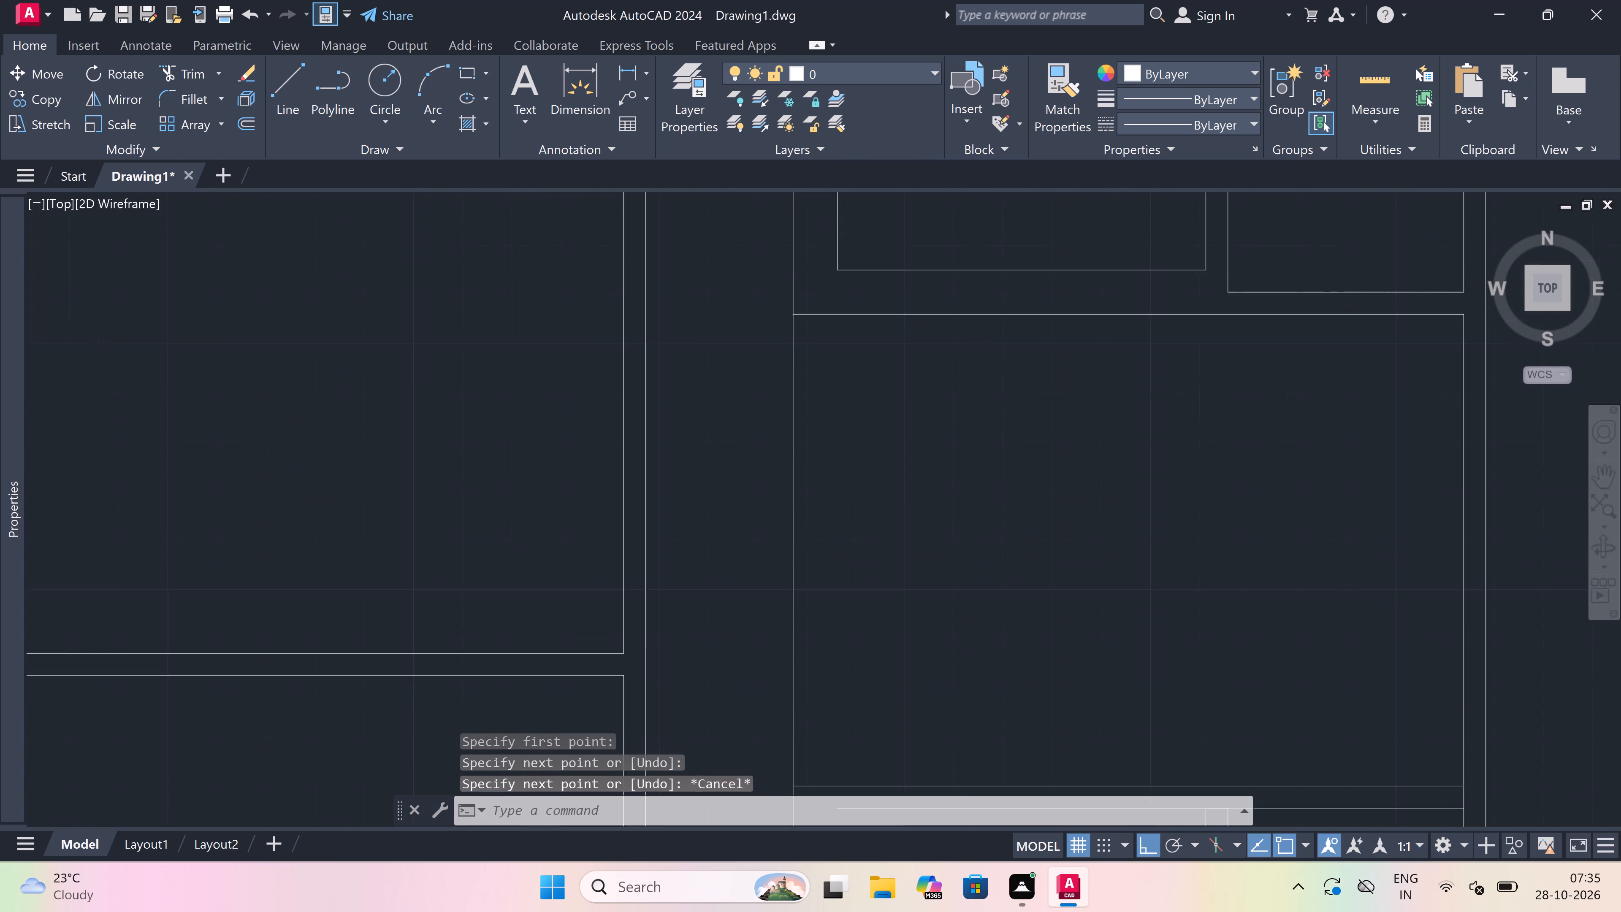
# Trim the leftover middle line inside the new horizontal wall and the short step segments beside the lower partition's top.
pyautogui.scroll(-3, 791, 313)
pyautogui.scroll(4, 805, 363)
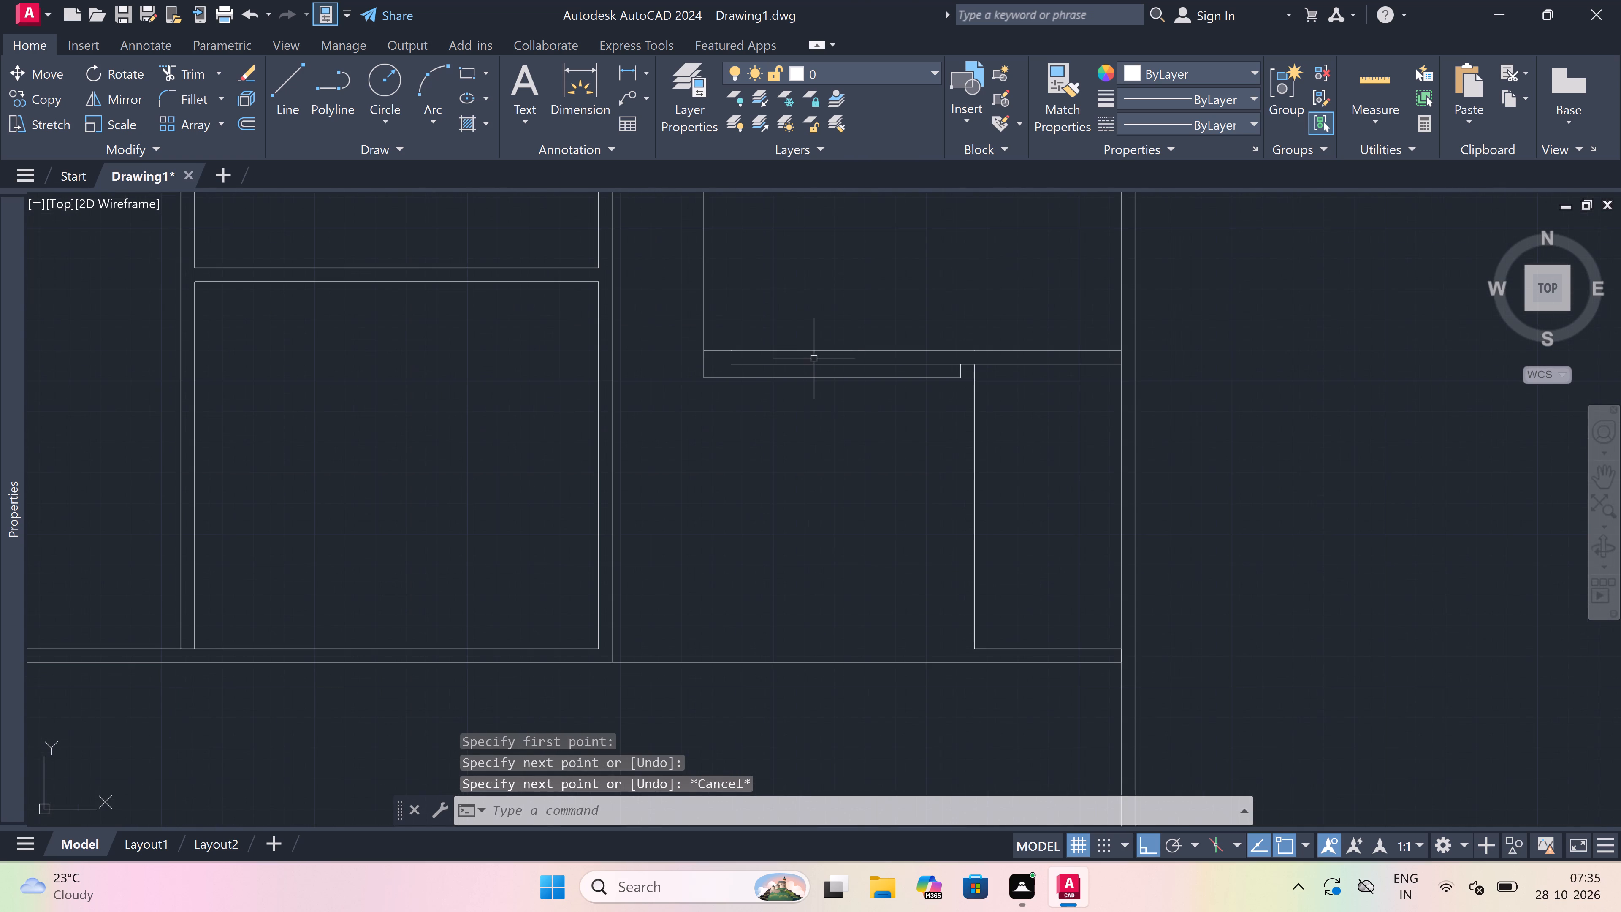
pyautogui.press('t')
pyautogui.press('r')
pyautogui.press('space')
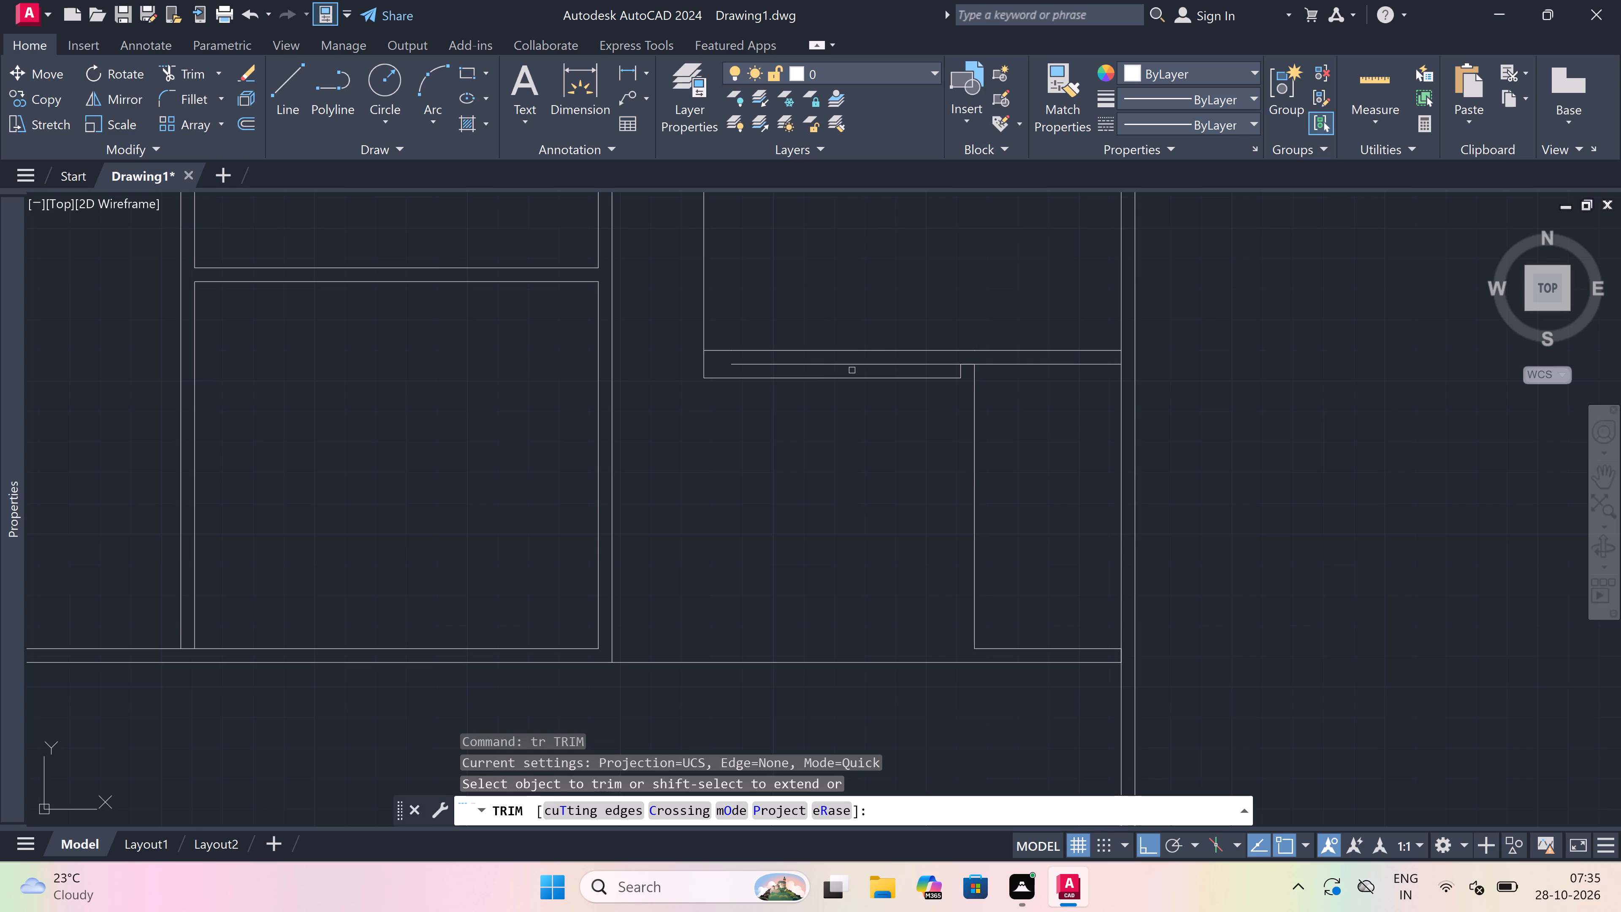
pyautogui.click(852, 366)
pyautogui.scroll(-1, 851, 352)
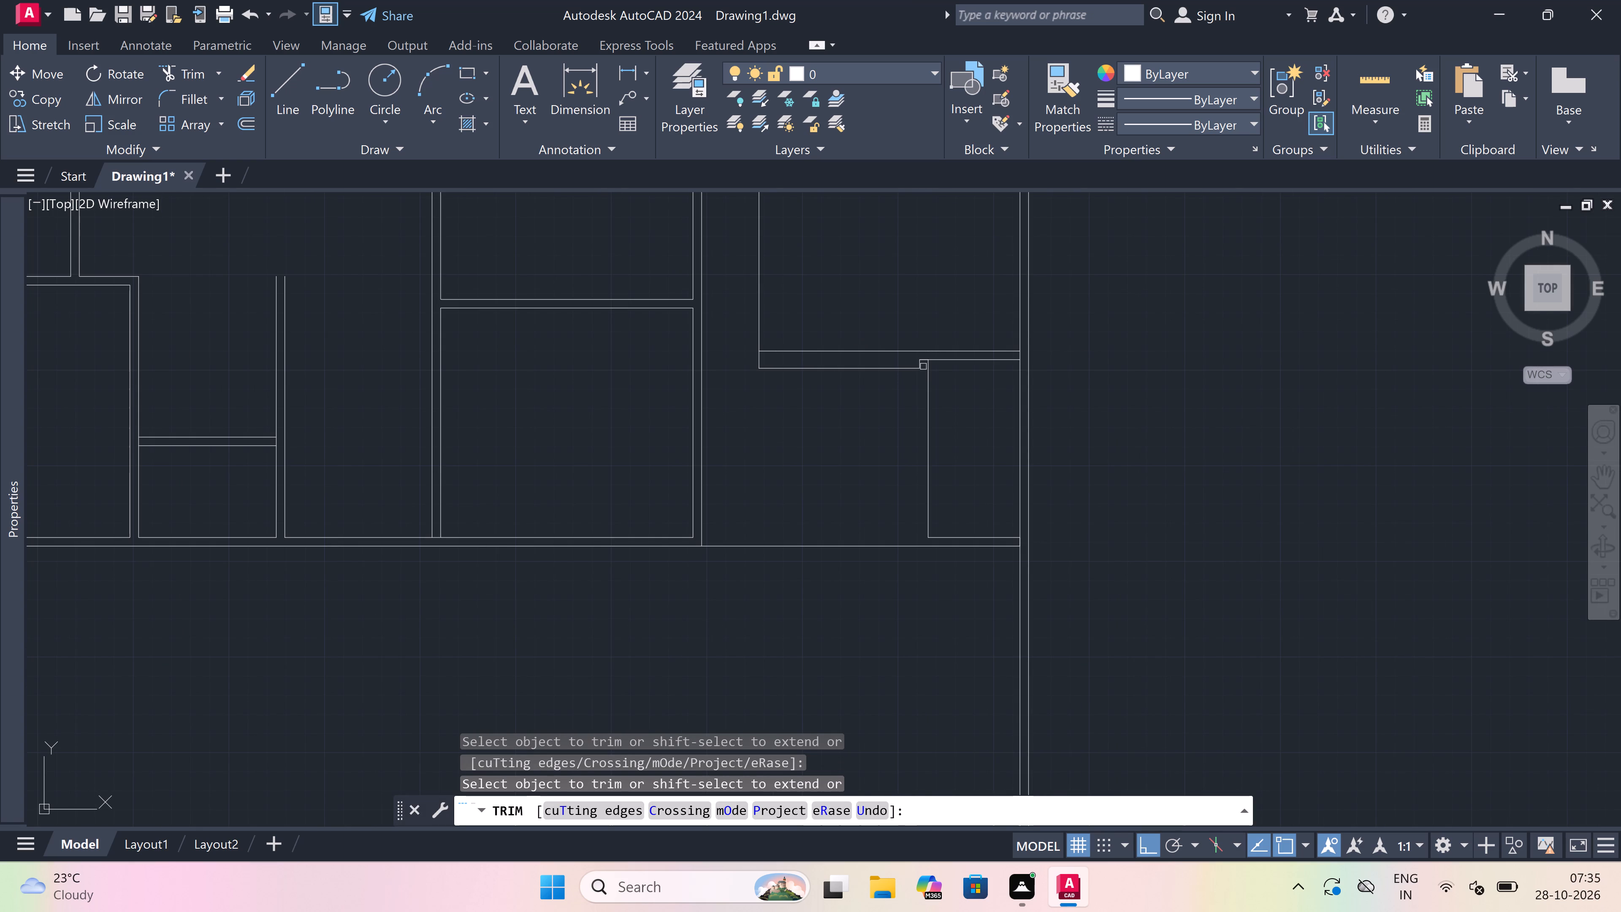
pyautogui.scroll(2, 923, 359)
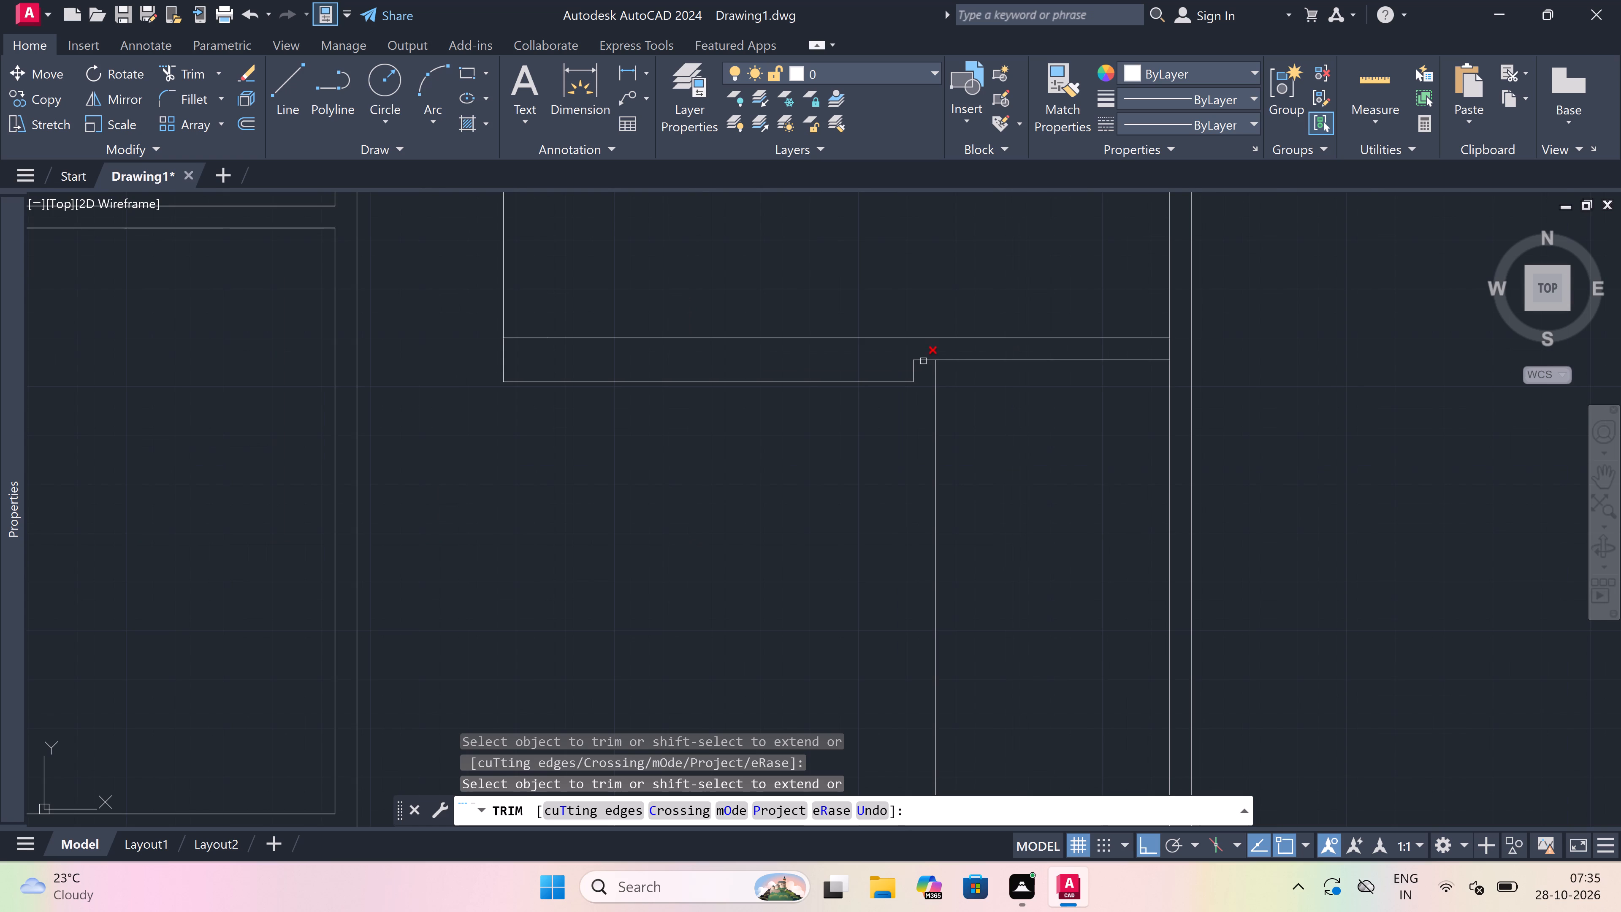
pyautogui.click(922, 363)
pyautogui.click(922, 352)
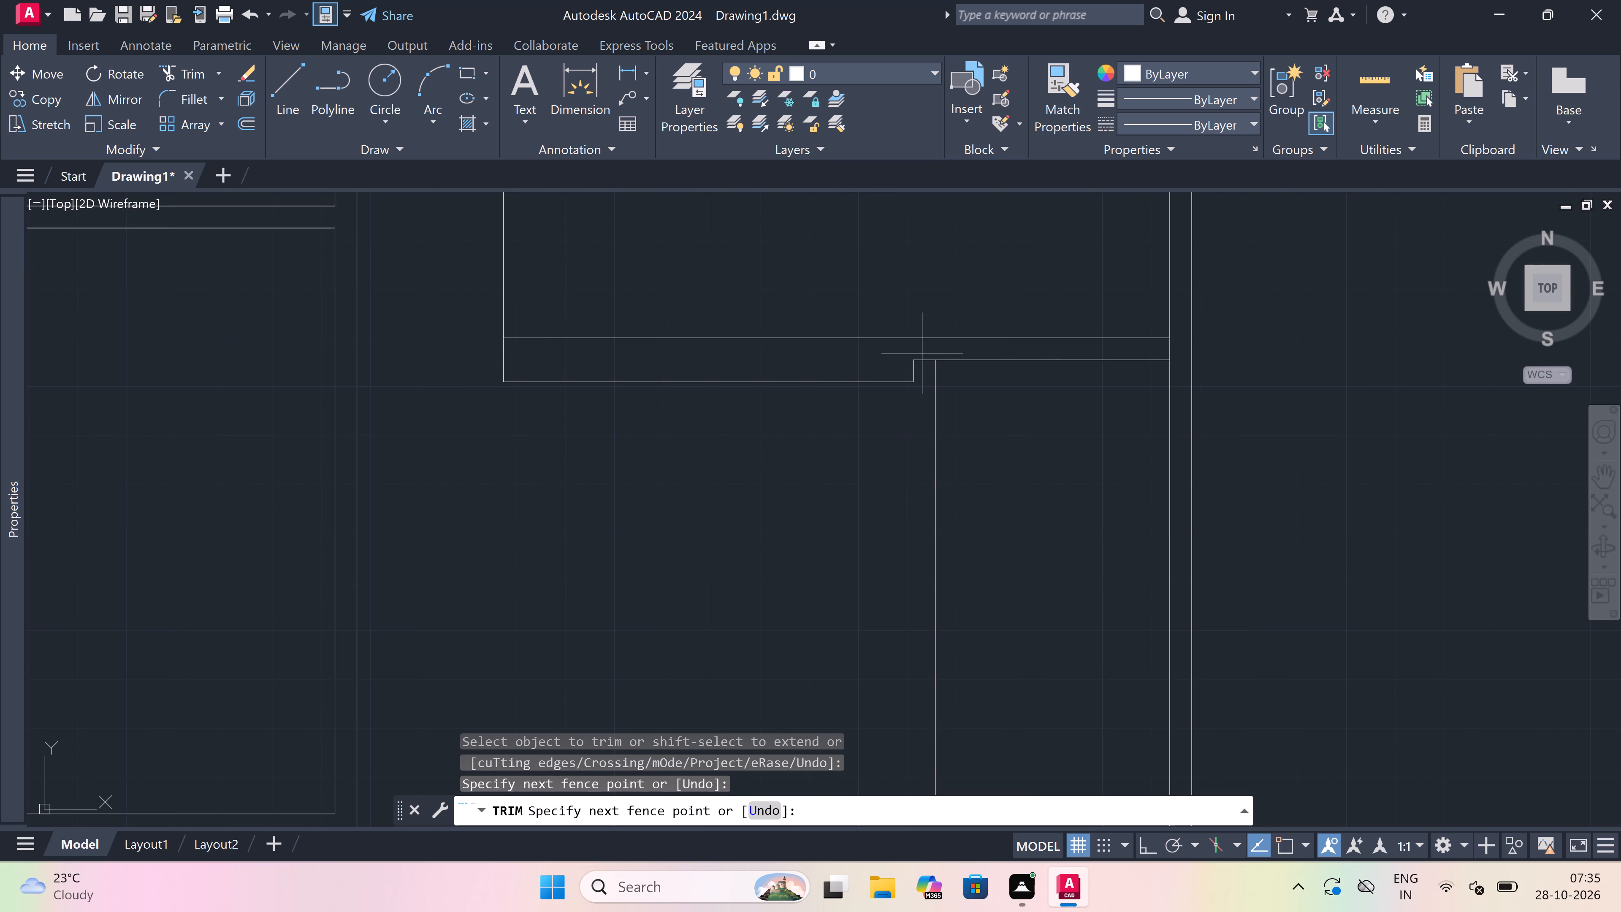
pyautogui.click(921, 368)
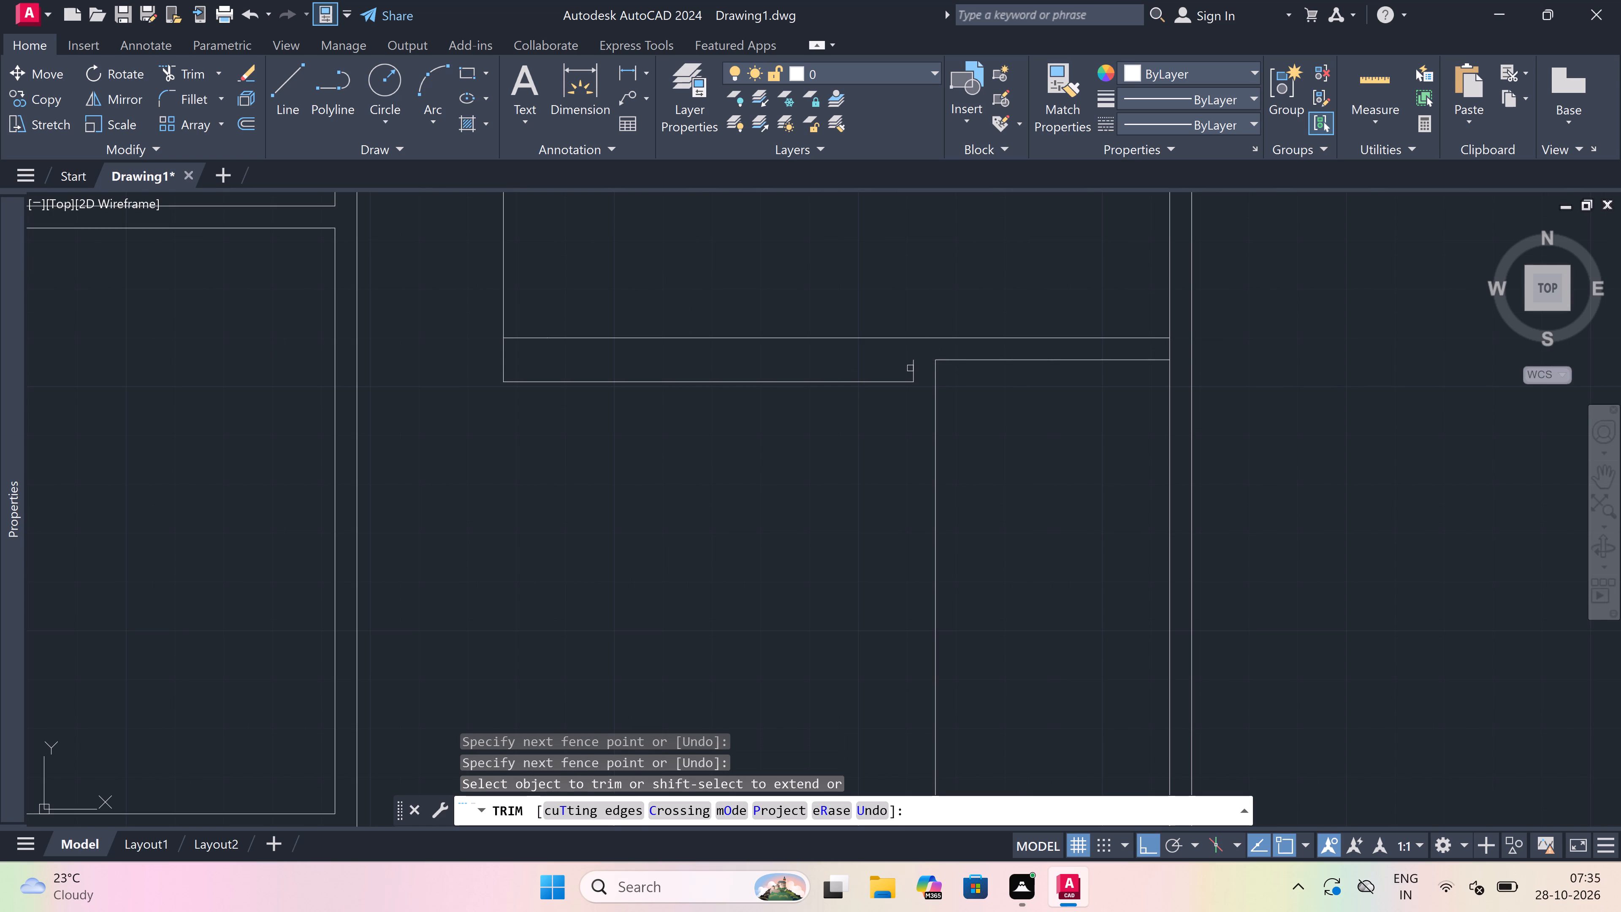
pyautogui.click(910, 368)
pyautogui.click(918, 373)
pyautogui.press('Escape')
# Draw a line from the wall underside's right end down to the bottom line, 9" back up, left to align with the wall's end, and down.
pyautogui.press('l')
pyautogui.press('space')
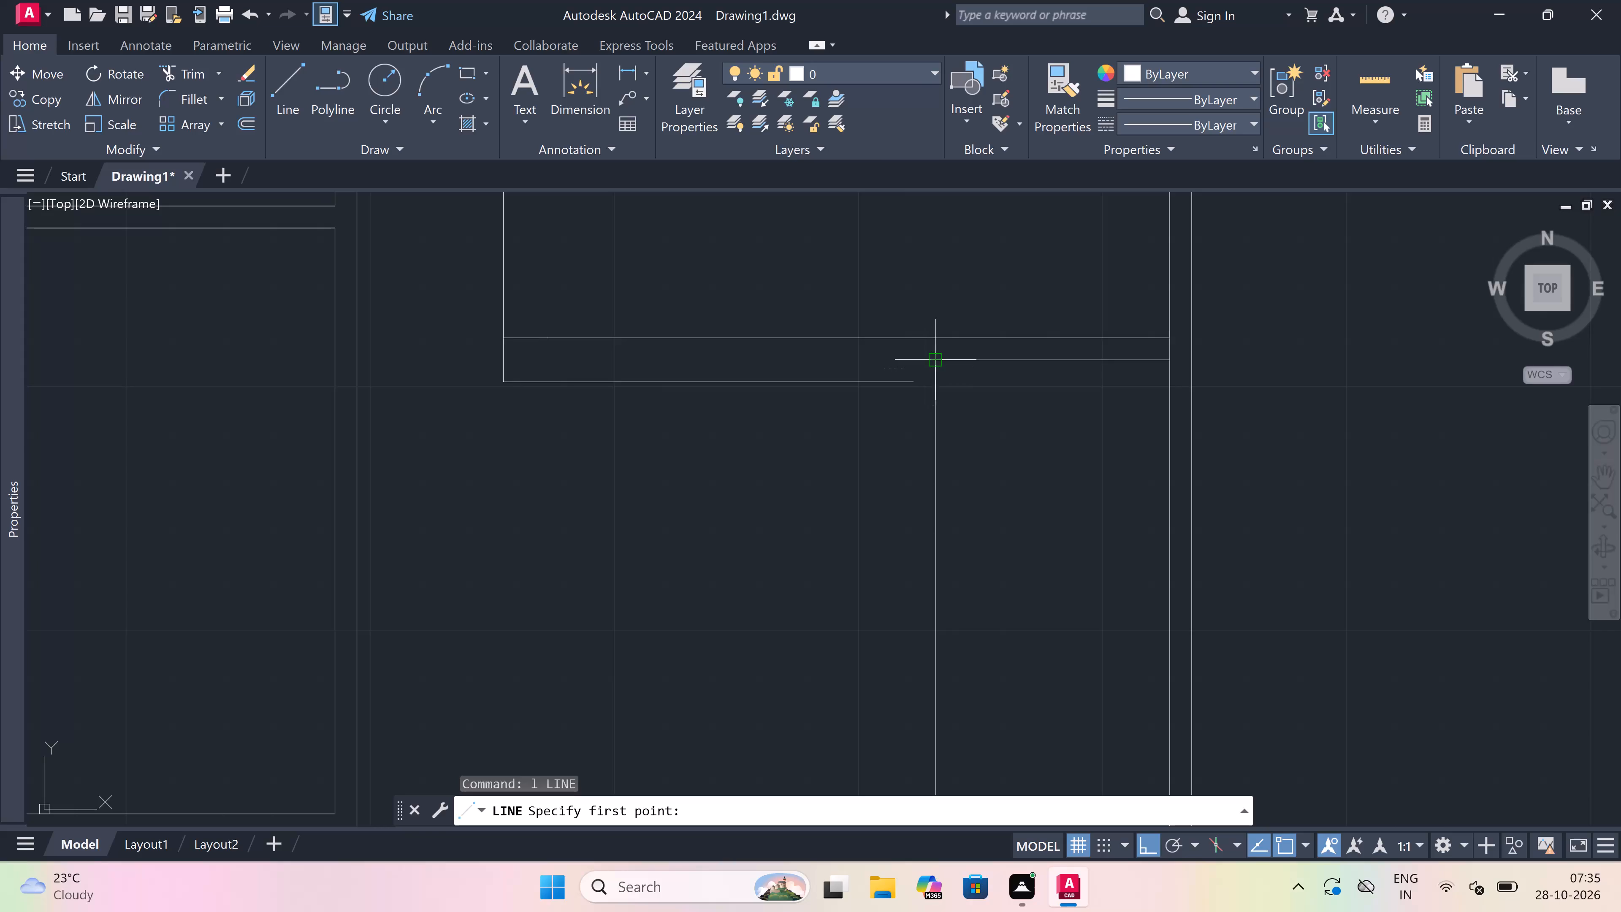
pyautogui.scroll(1, 941, 356)
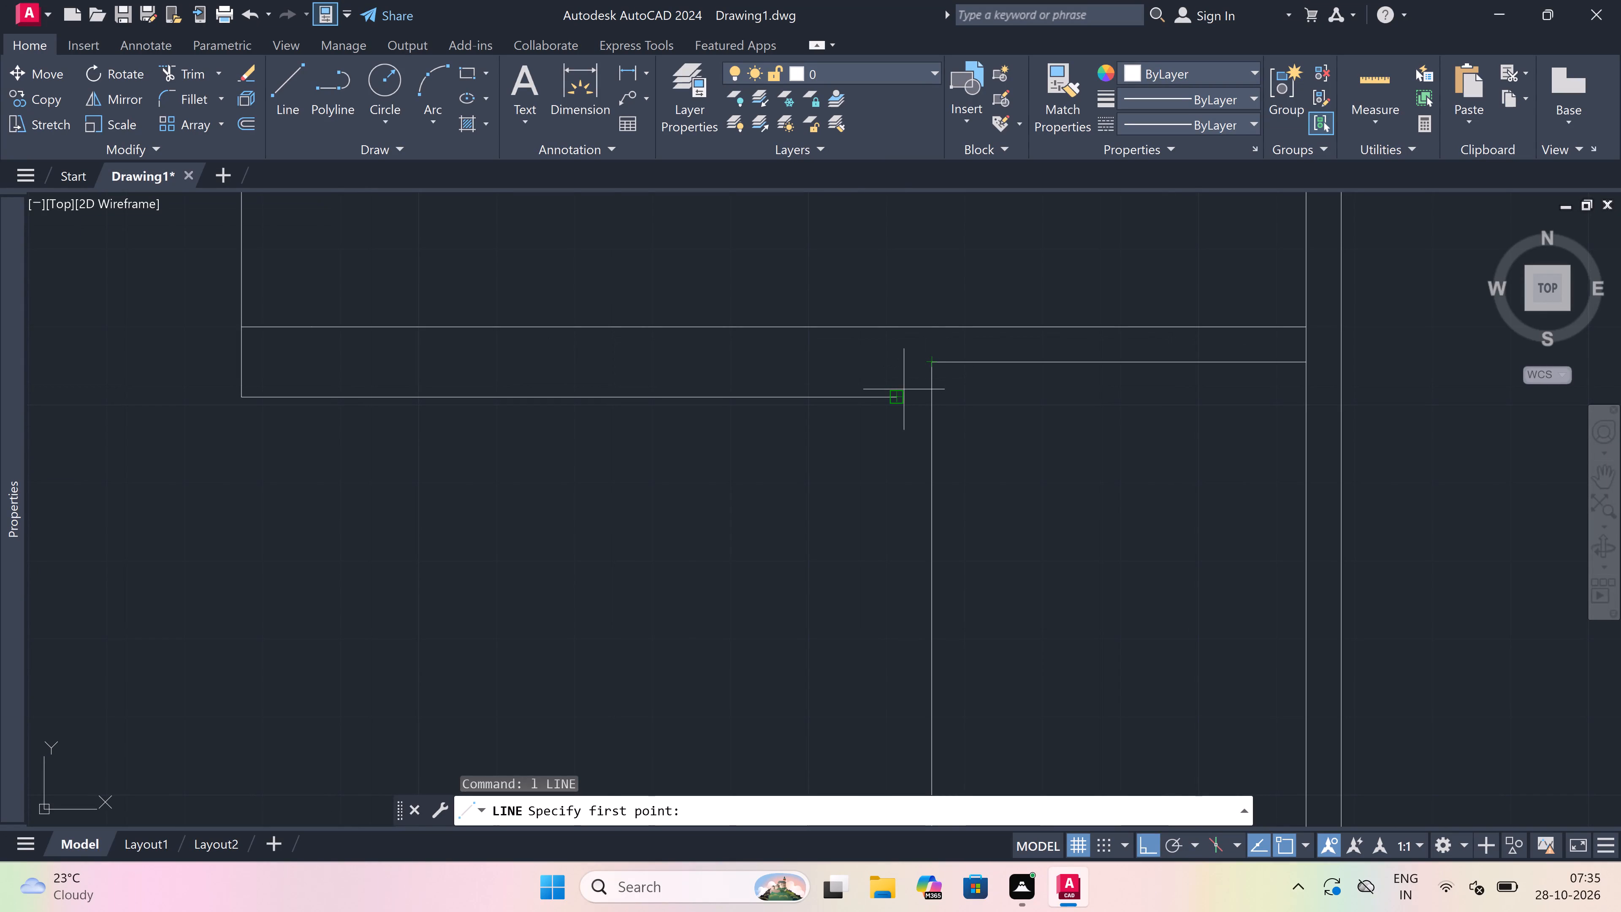
pyautogui.click(900, 391)
pyautogui.scroll(-3, 899, 391)
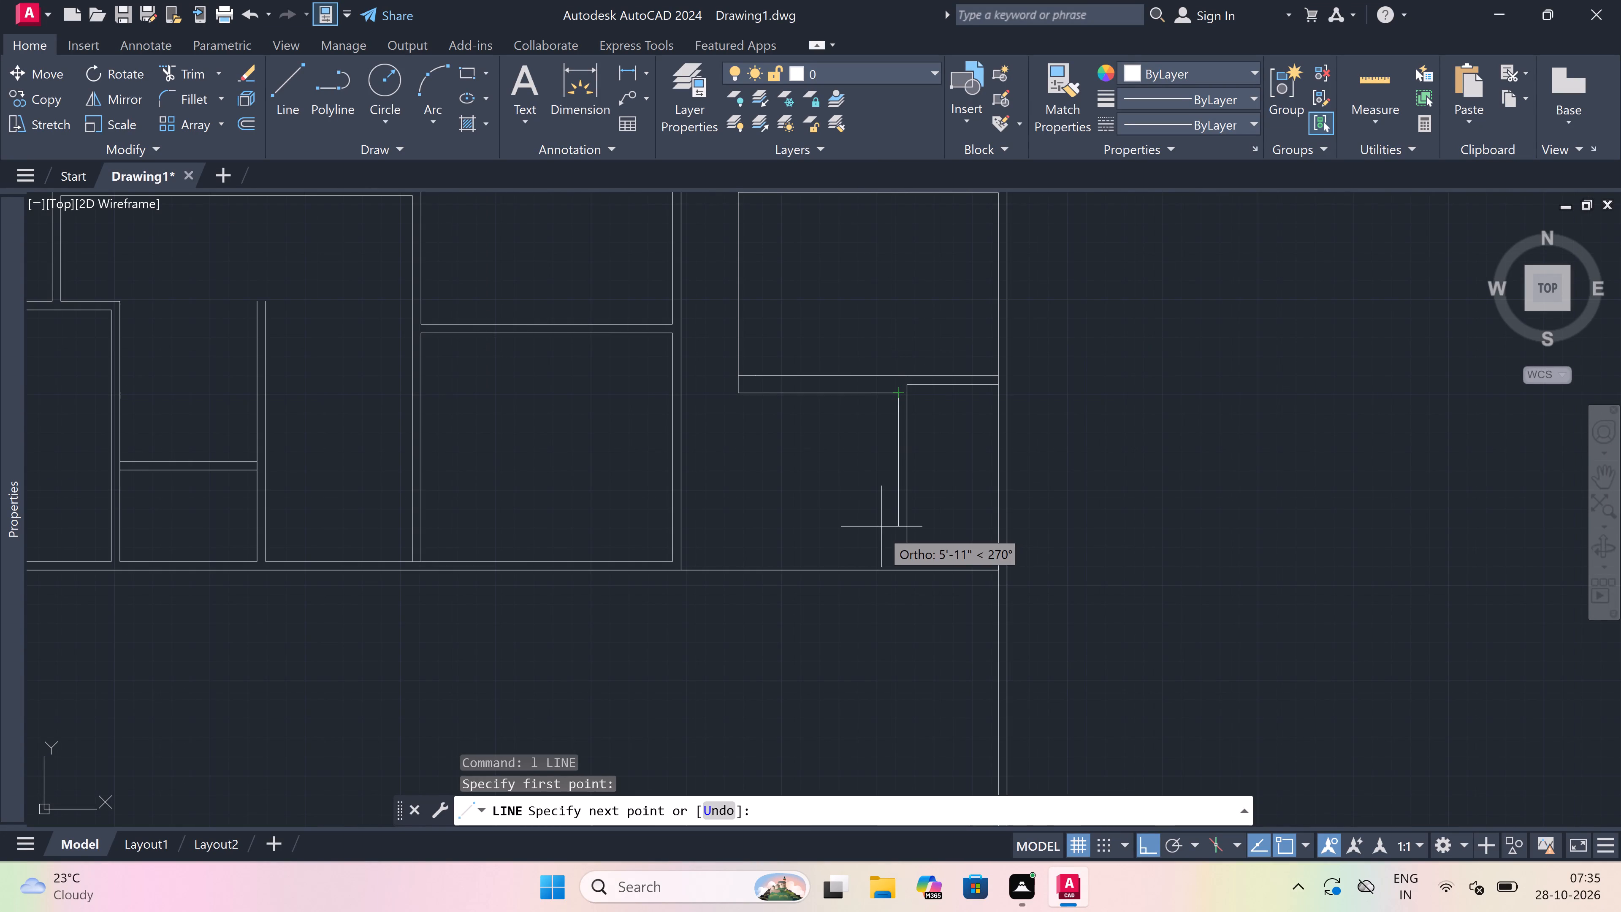
pyautogui.scroll(2, 889, 577)
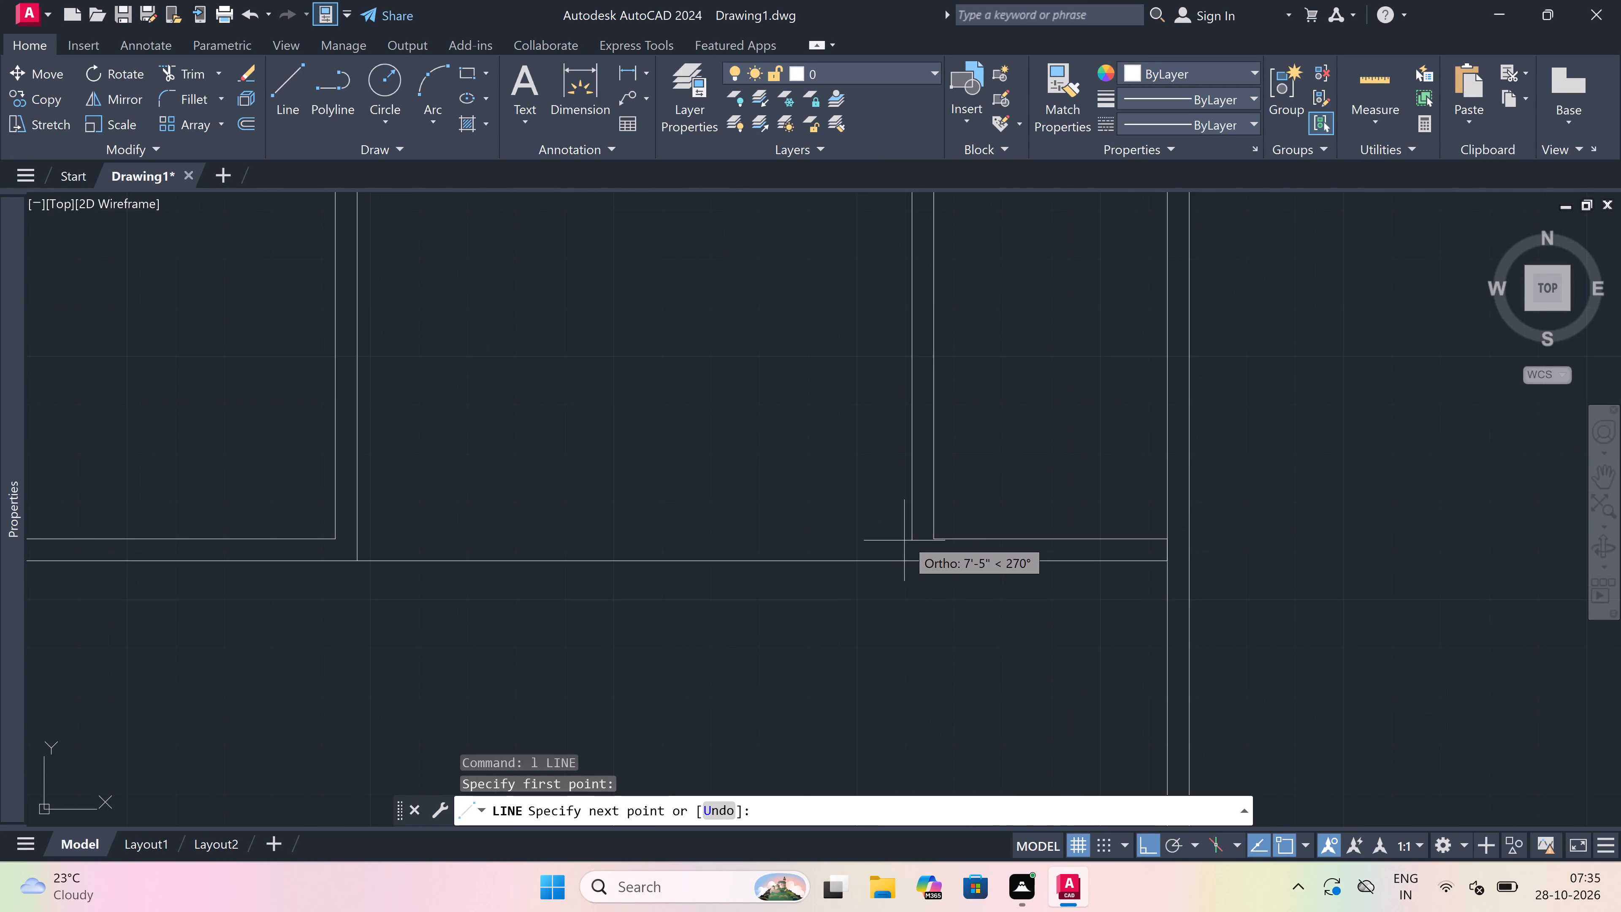
pyautogui.moveTo(911, 556); pyautogui.dragTo(911, 540)
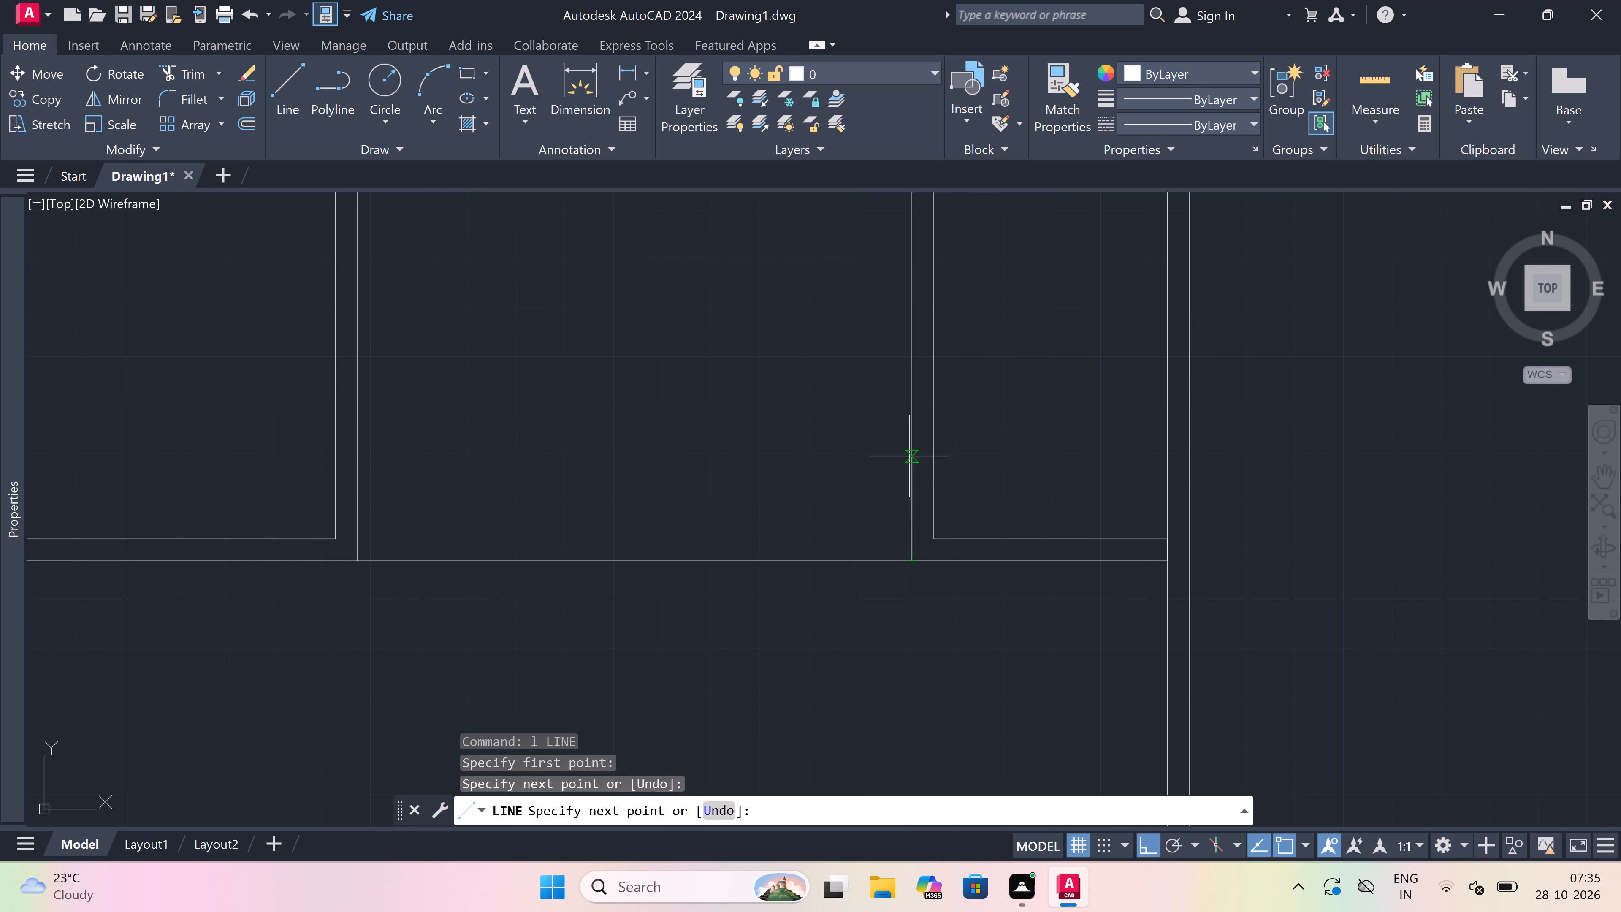
pyautogui.press('9')
pyautogui.hotkey('shift', '"')
pyautogui.press('space')
pyautogui.scroll(-2, 528, 488)
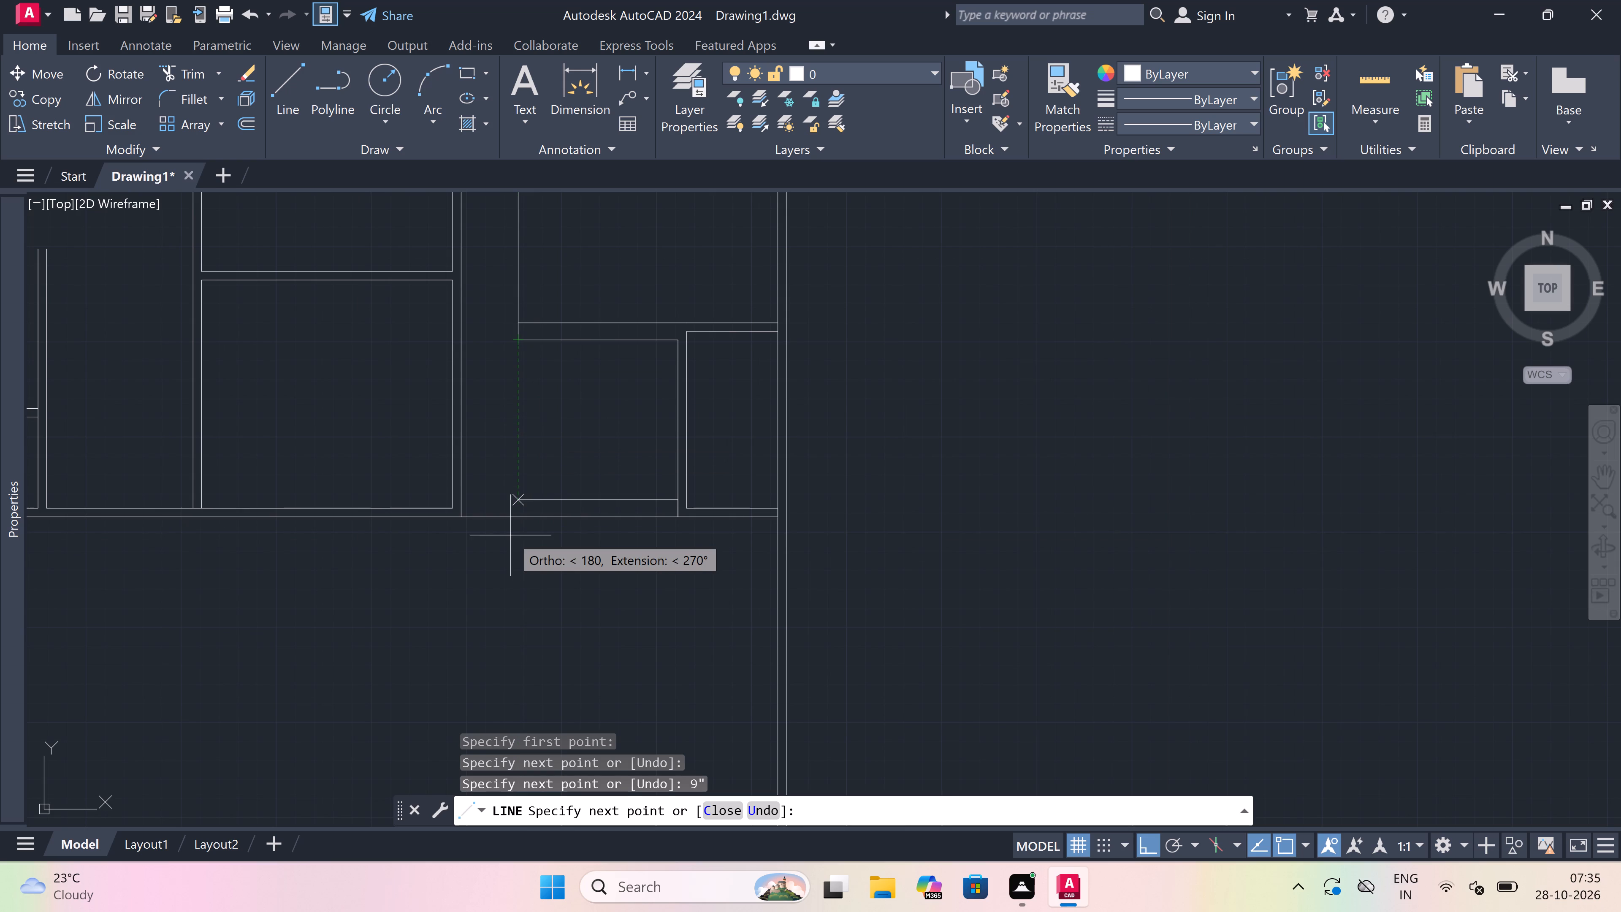
pyautogui.click(514, 501)
pyautogui.scroll(2, 514, 501)
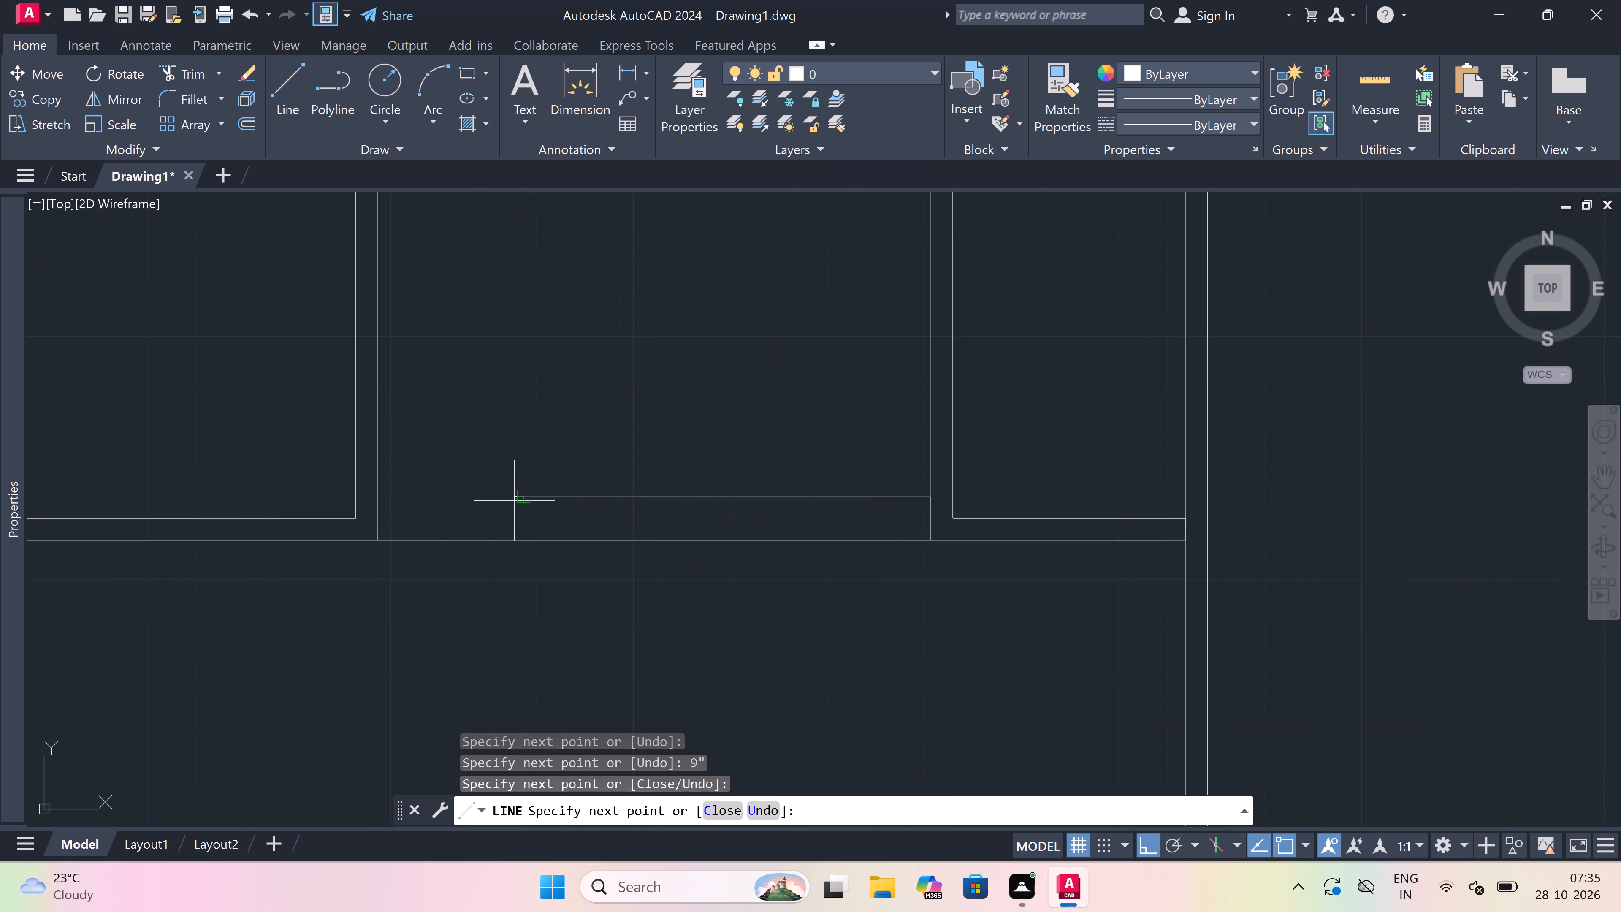
pyautogui.click(523, 544)
pyautogui.press('Escape')
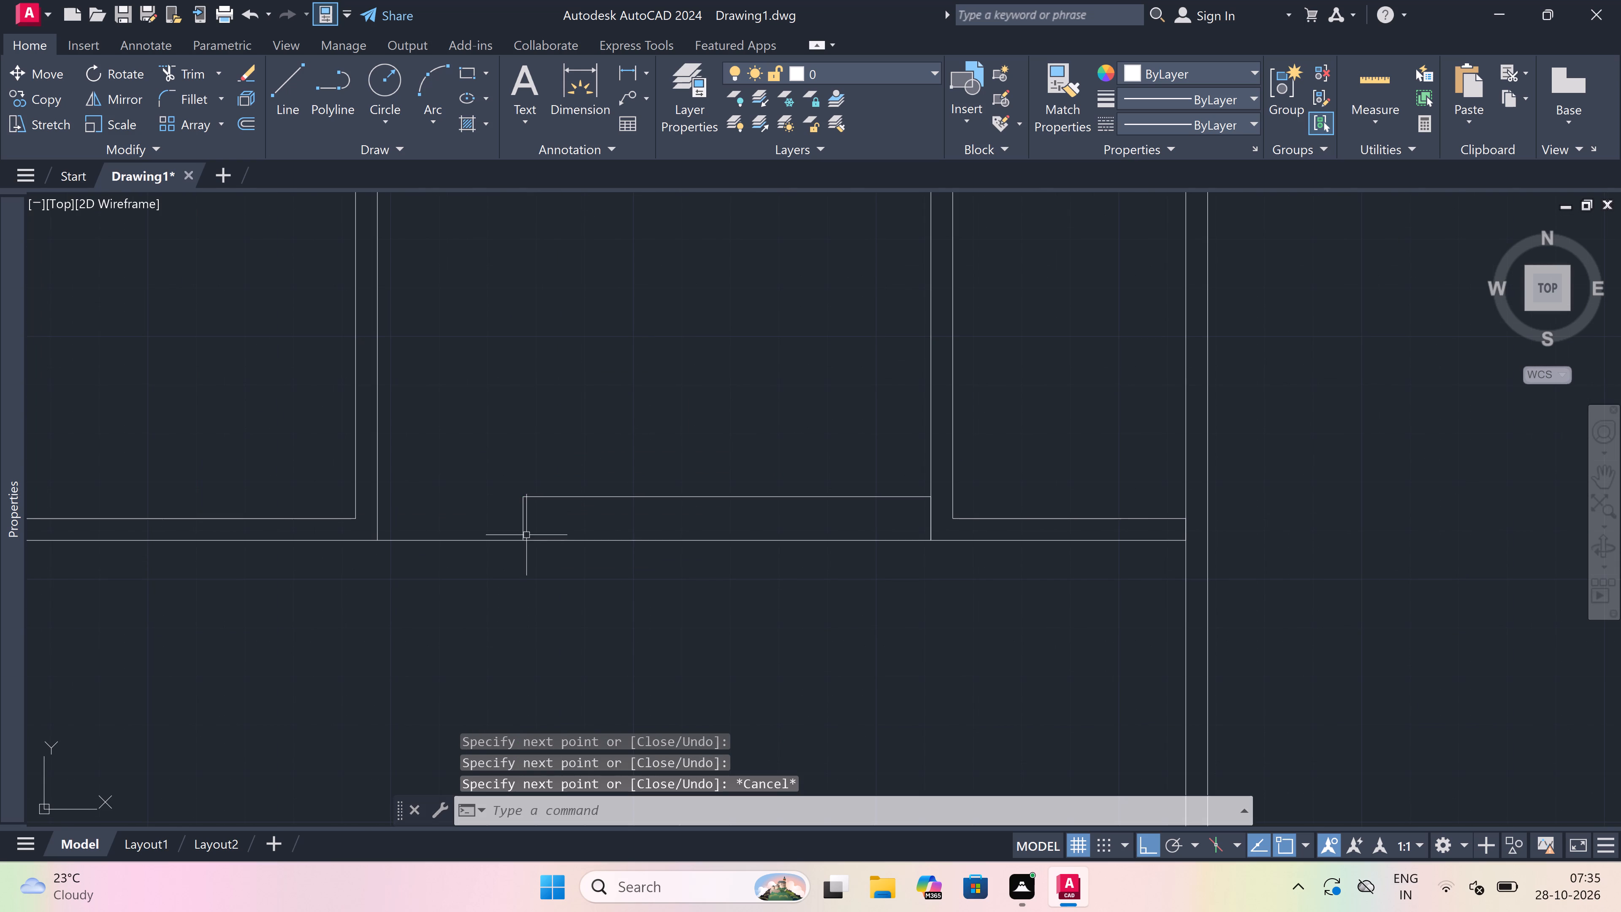
# Trim the bottom line across the gap between the main block and the second room, plus the vertical stub inside the room's bottom wall.
pyautogui.press('t')
pyautogui.press('r')
pyautogui.press('space')
pyautogui.click(489, 508)
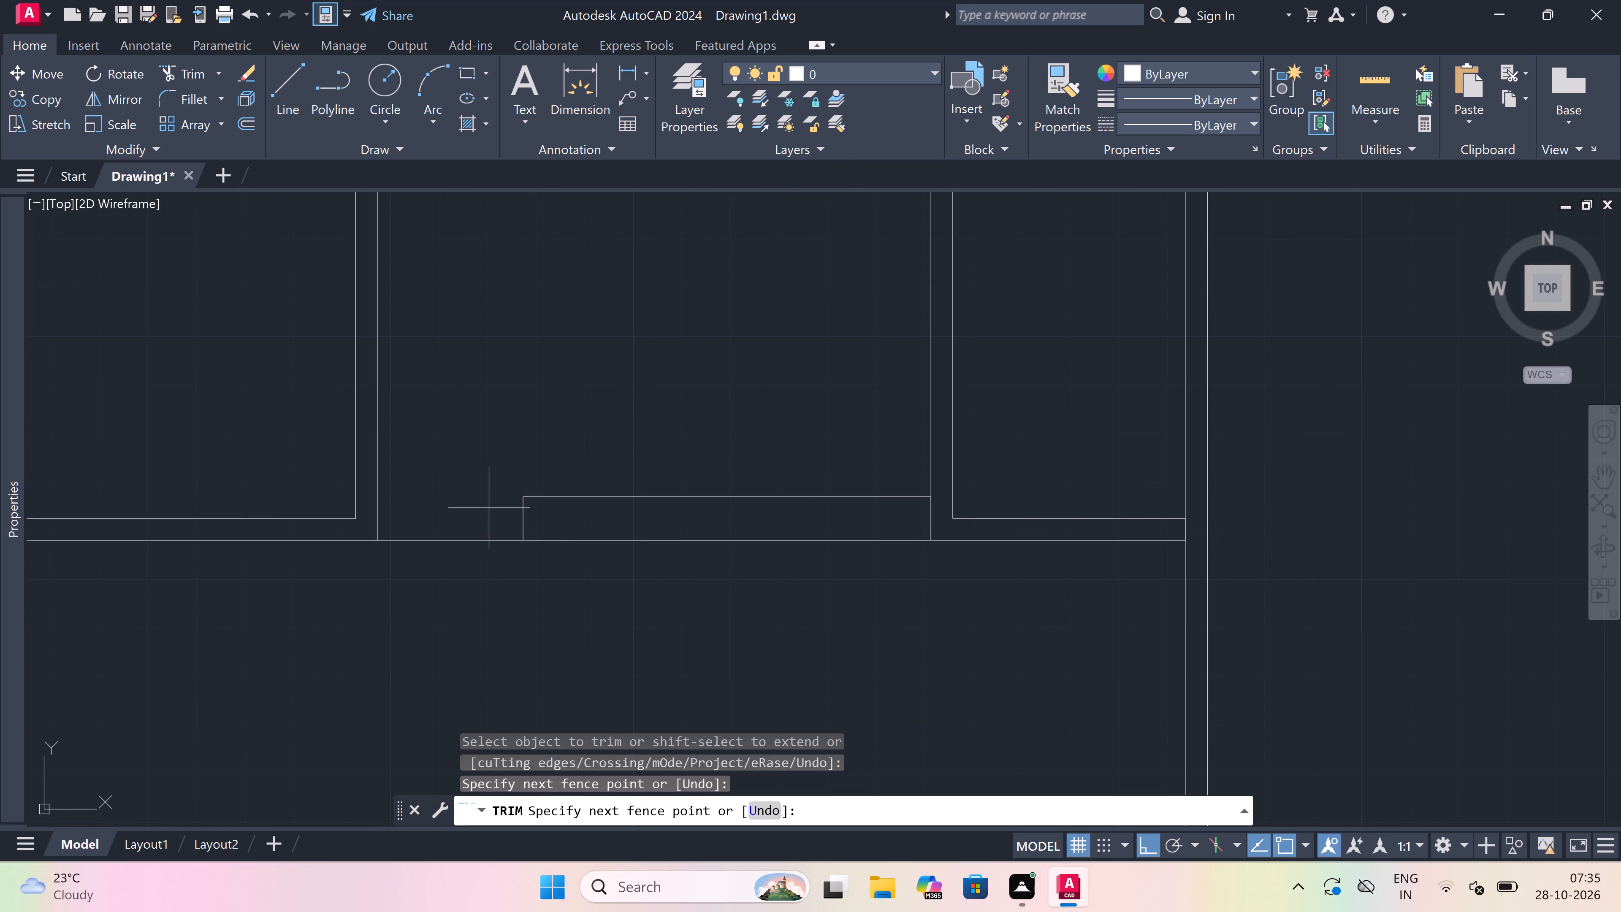
pyautogui.moveTo(490, 589); pyautogui.dragTo(494, 589)
pyautogui.scroll(-2, 797, 578)
pyautogui.scroll(1, 837, 548)
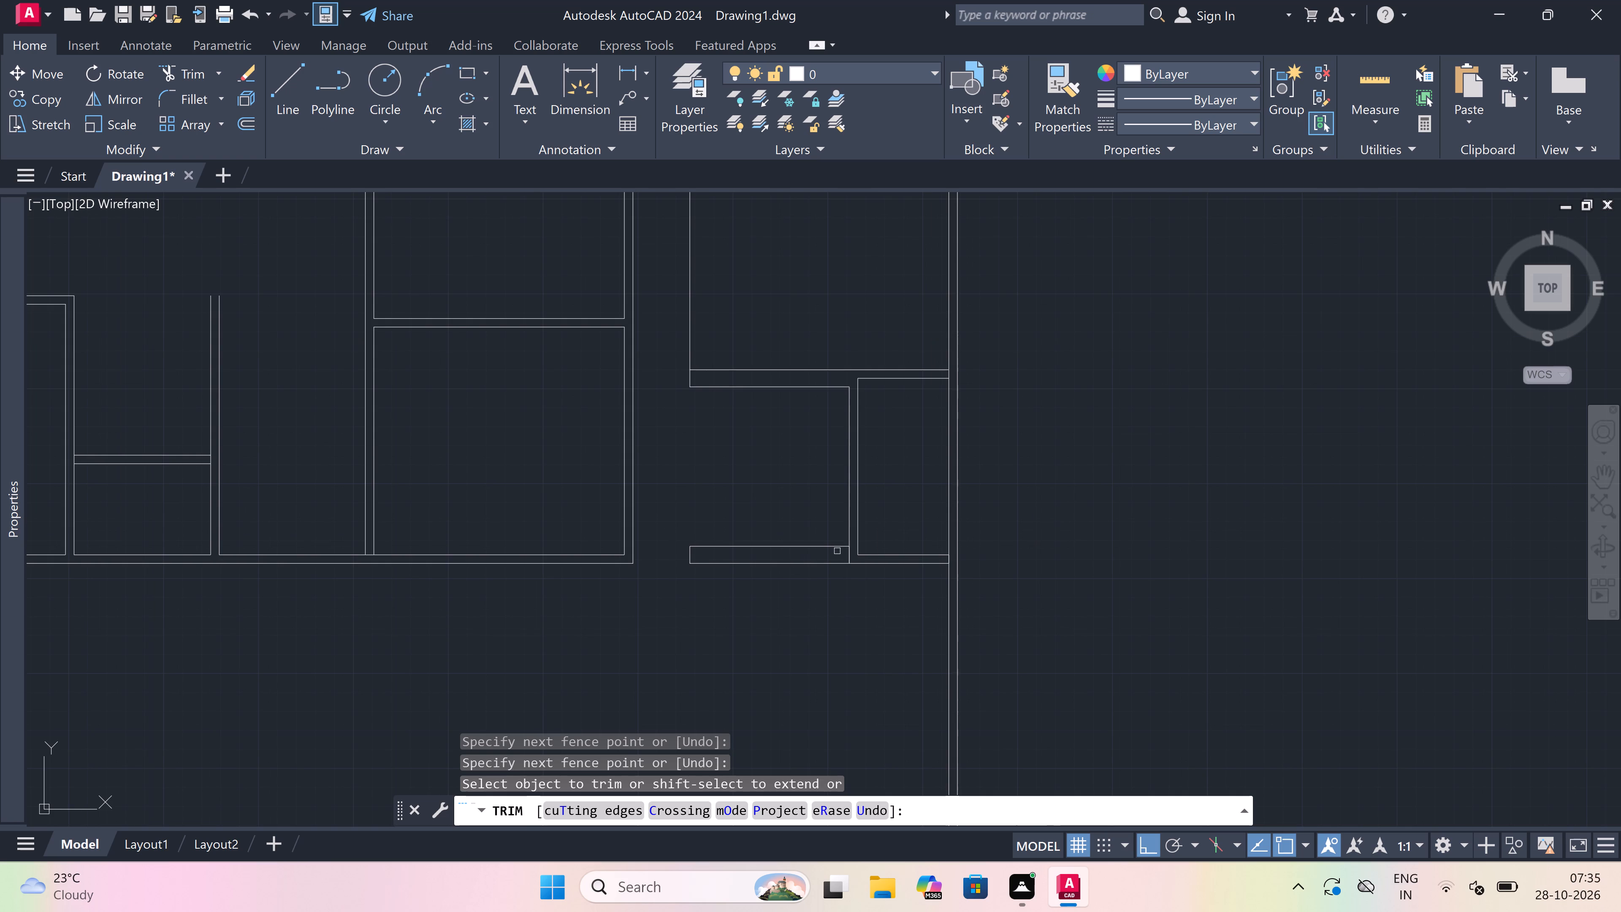
pyautogui.scroll(2, 839, 559)
pyautogui.click(843, 554)
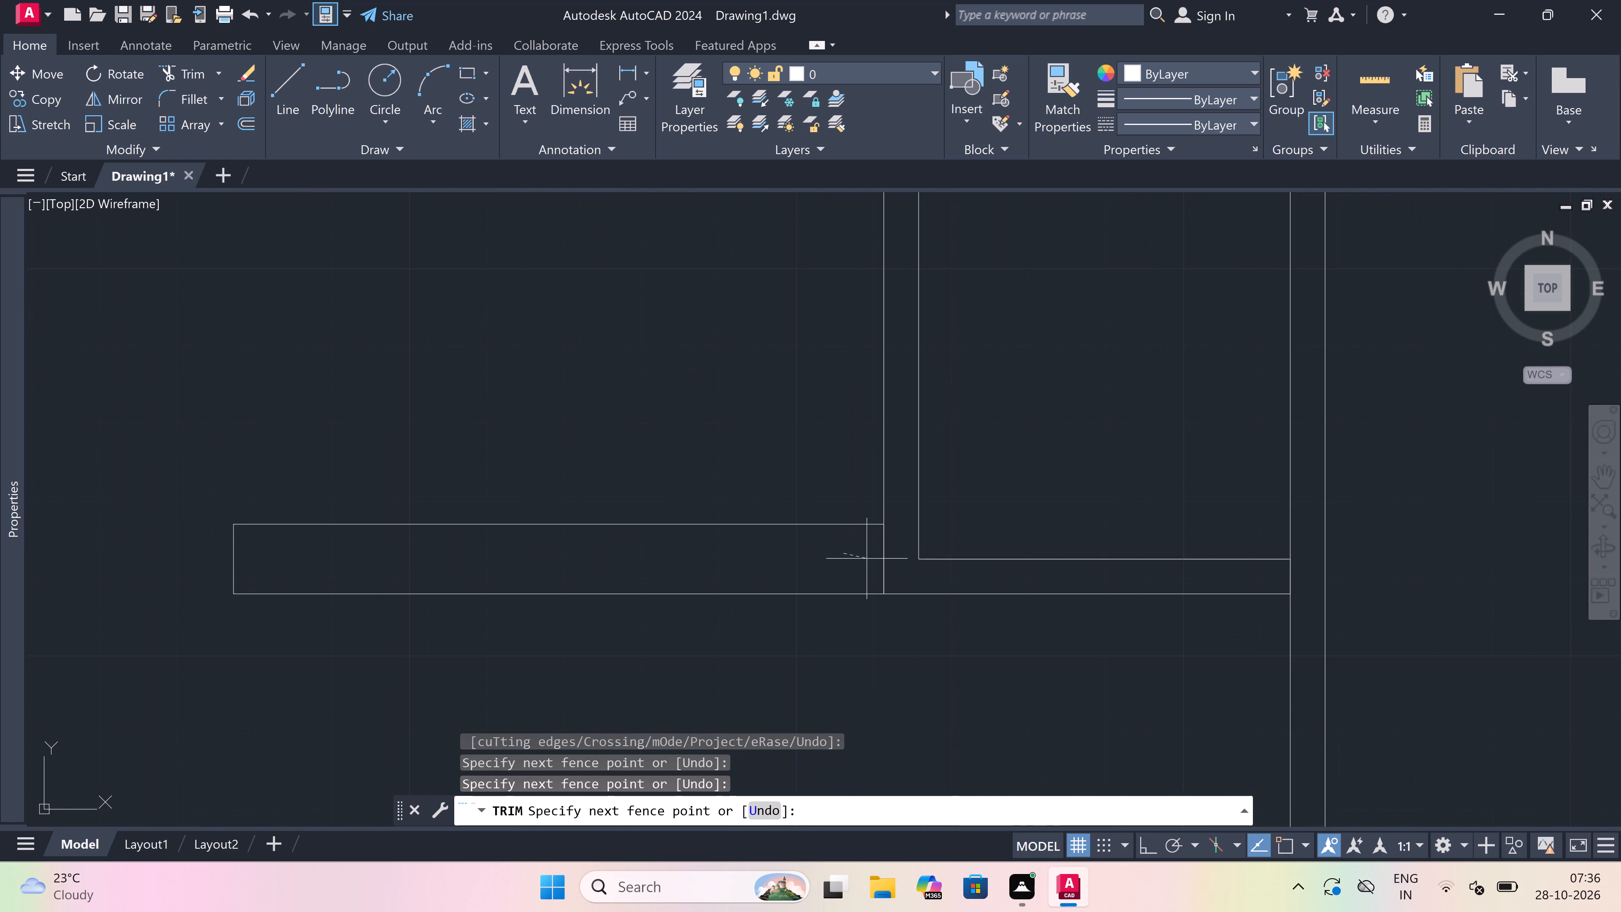
pyautogui.click(894, 563)
pyautogui.scroll(-4, 894, 564)
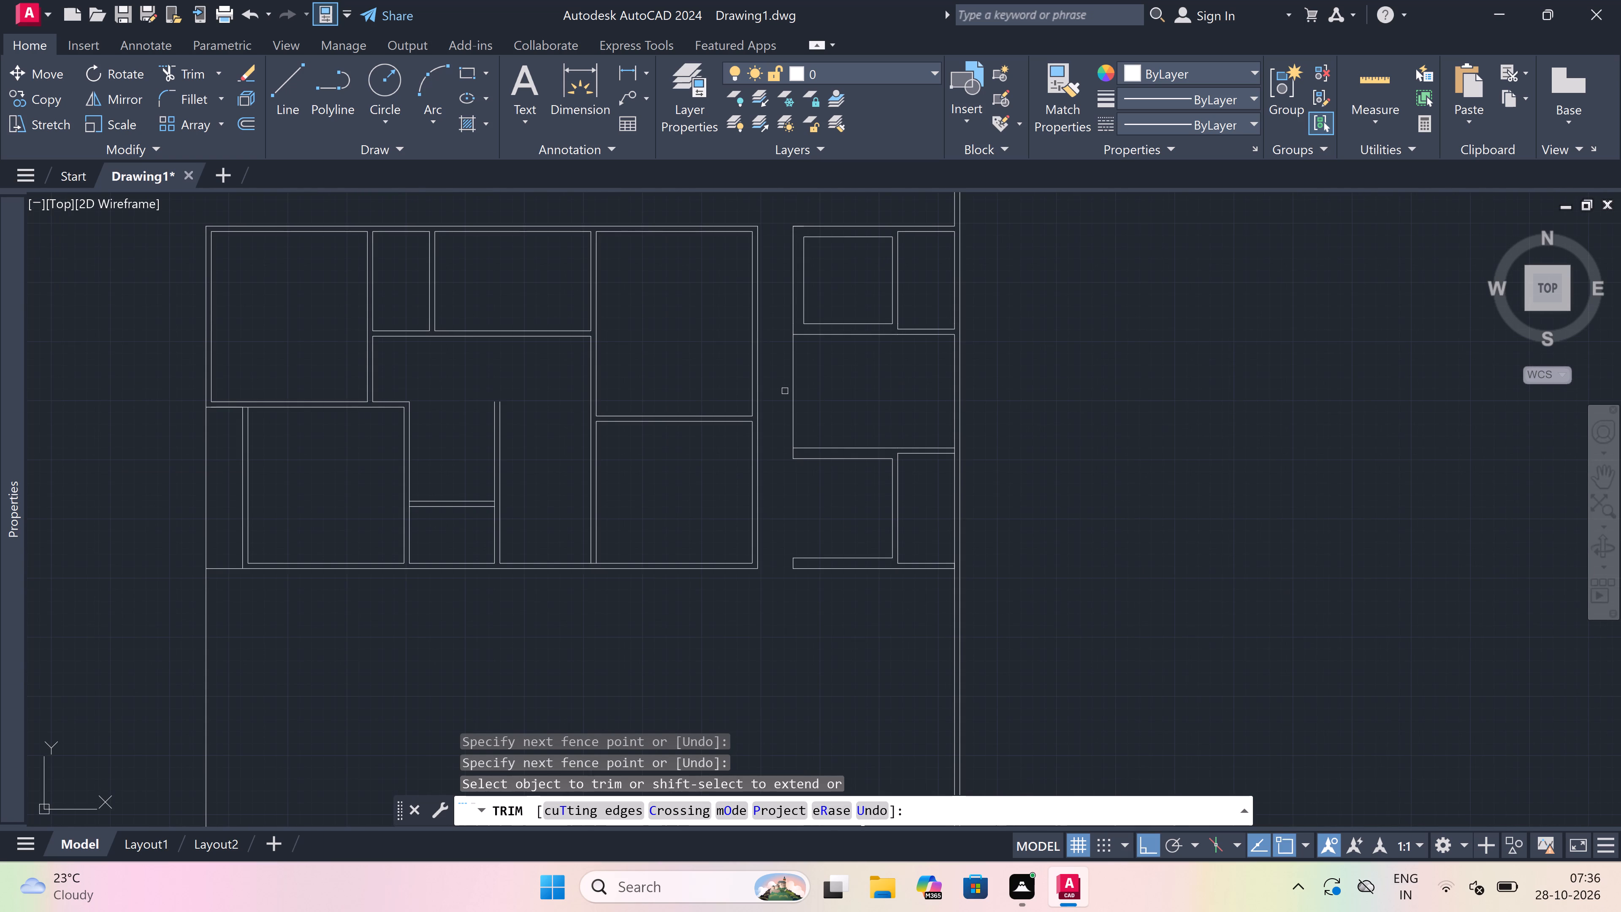
pyautogui.press('Escape')
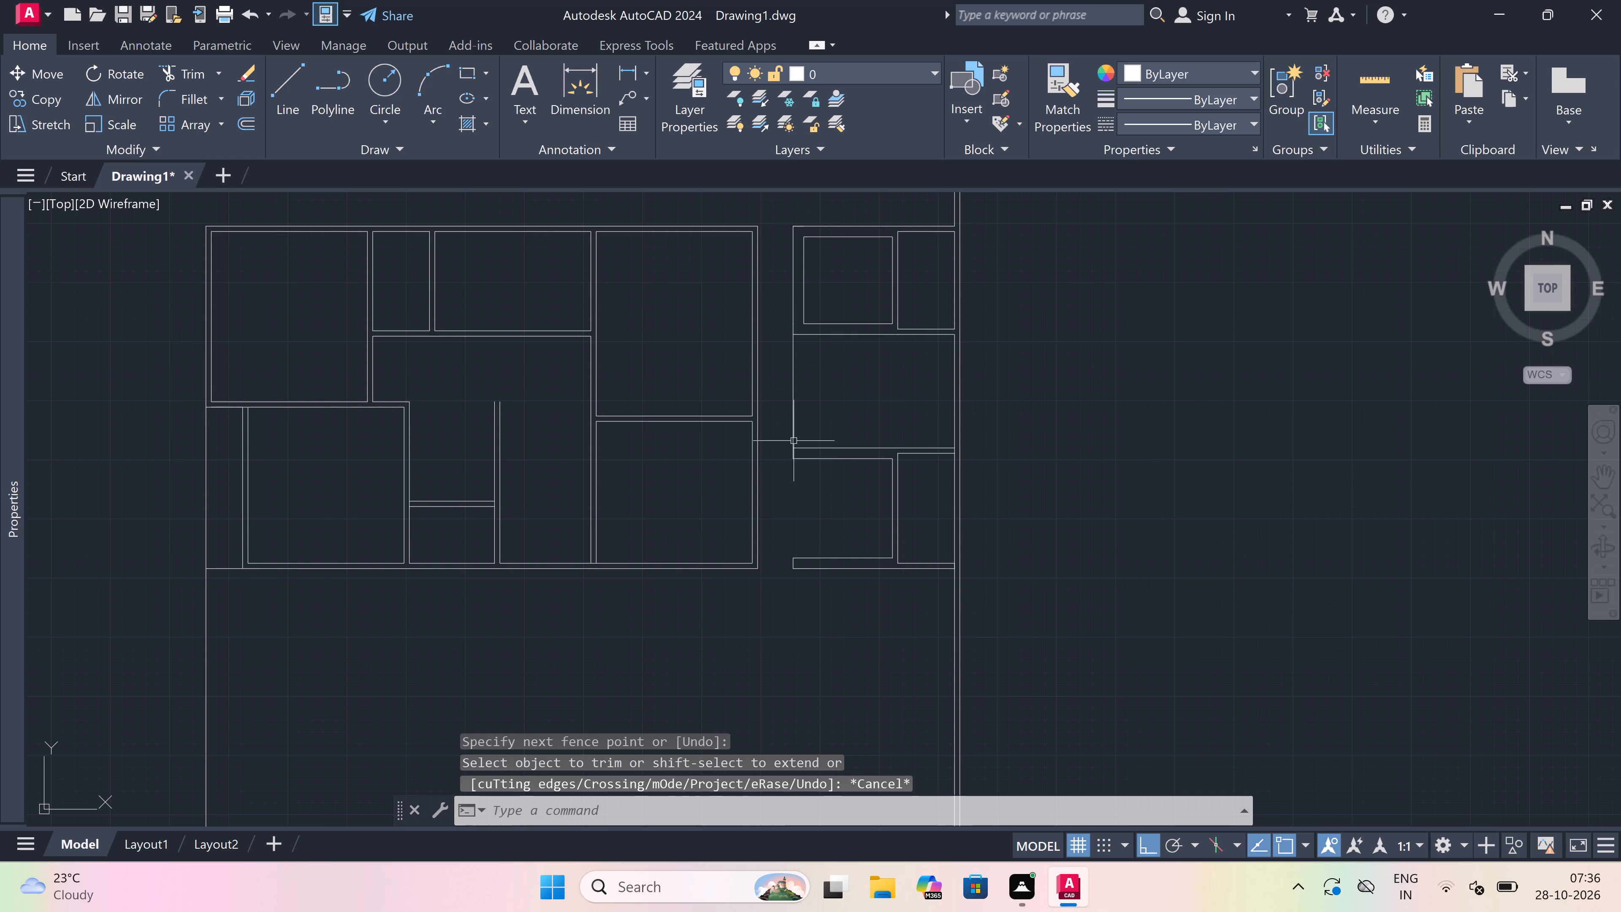
# Draw the second room's left wall: outer face down to the bottom wall, 9" right, and inner face up to the upper wall's lower line.
pyautogui.press('l')
pyautogui.press('space')
pyautogui.scroll(2, 796, 467)
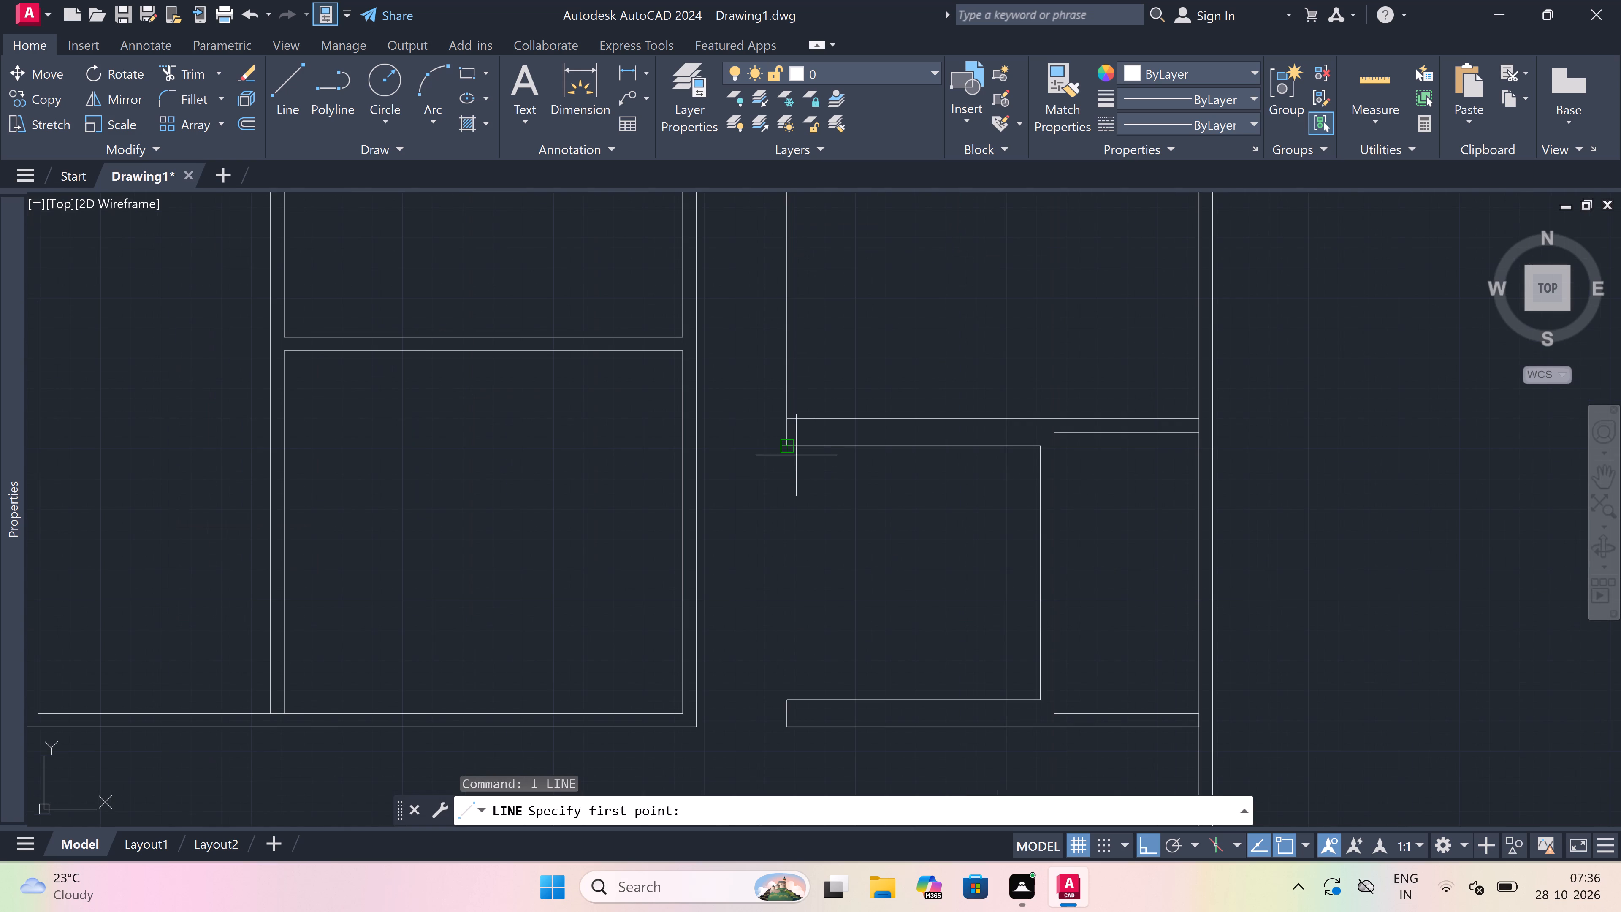
pyautogui.click(794, 446)
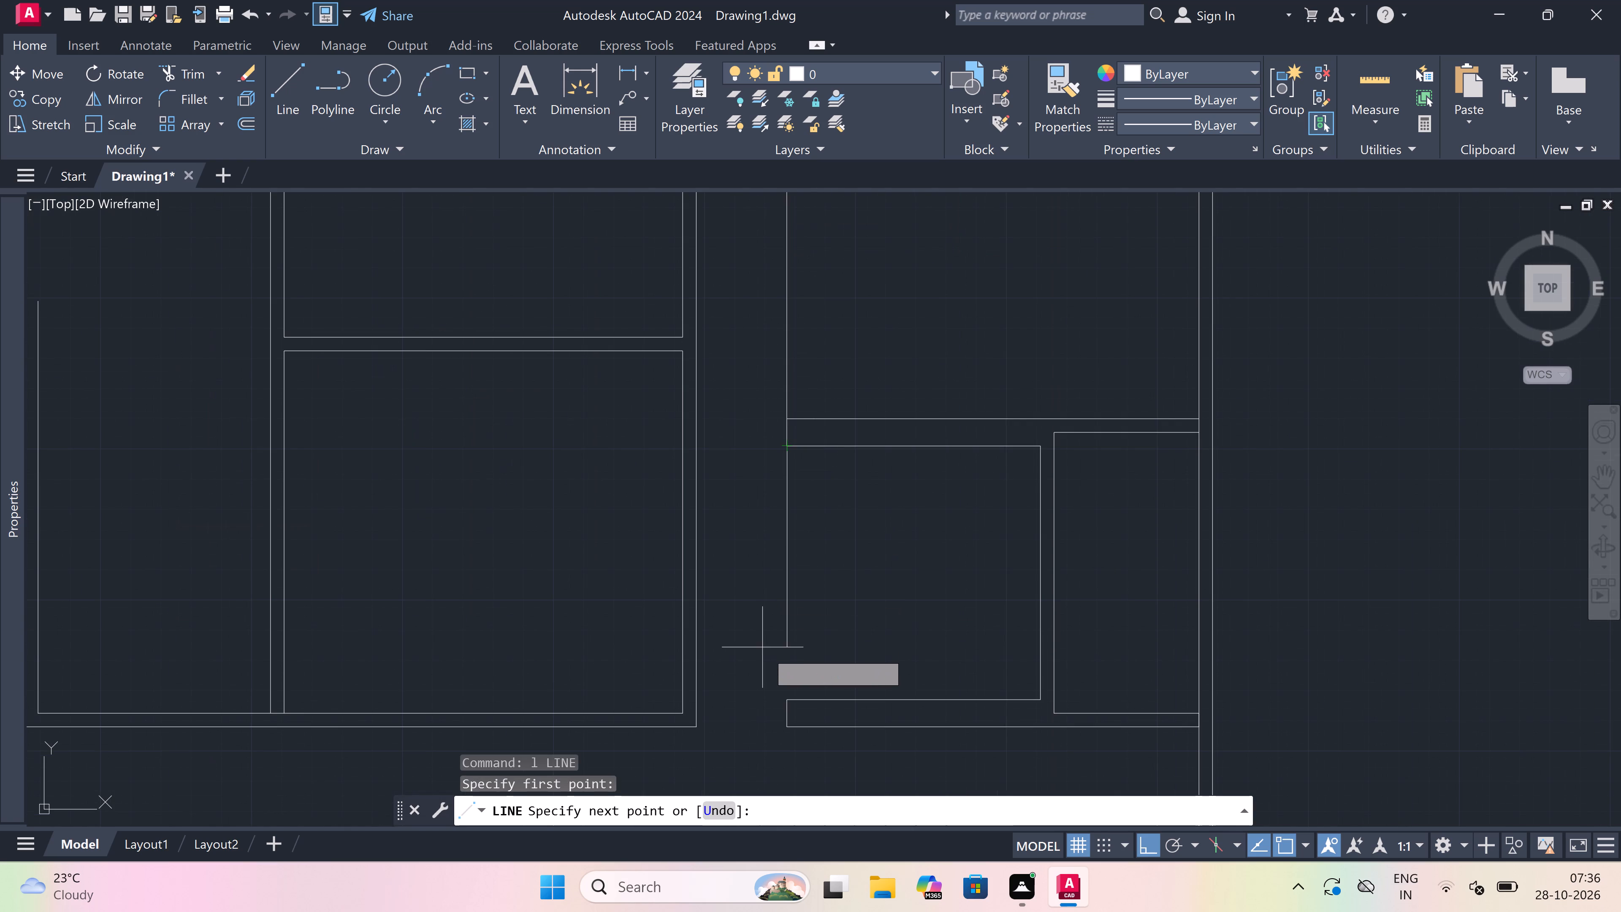
pyautogui.moveTo(783, 693); pyautogui.dragTo(784, 693)
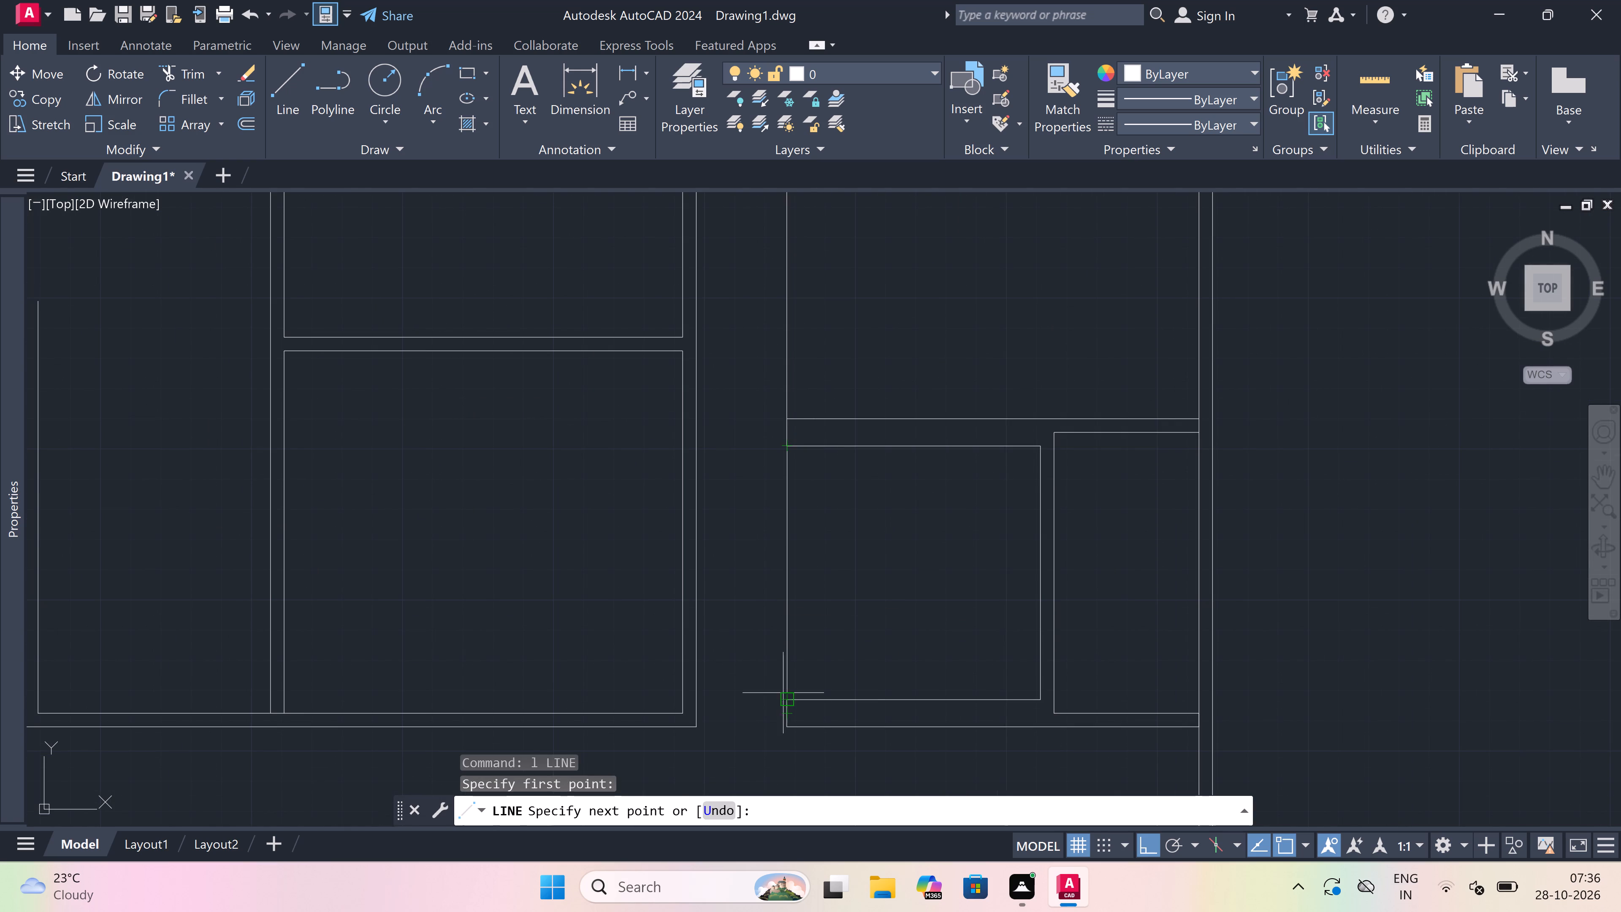
pyautogui.moveTo(784, 693); pyautogui.dragTo(789, 693)
pyautogui.press('9')
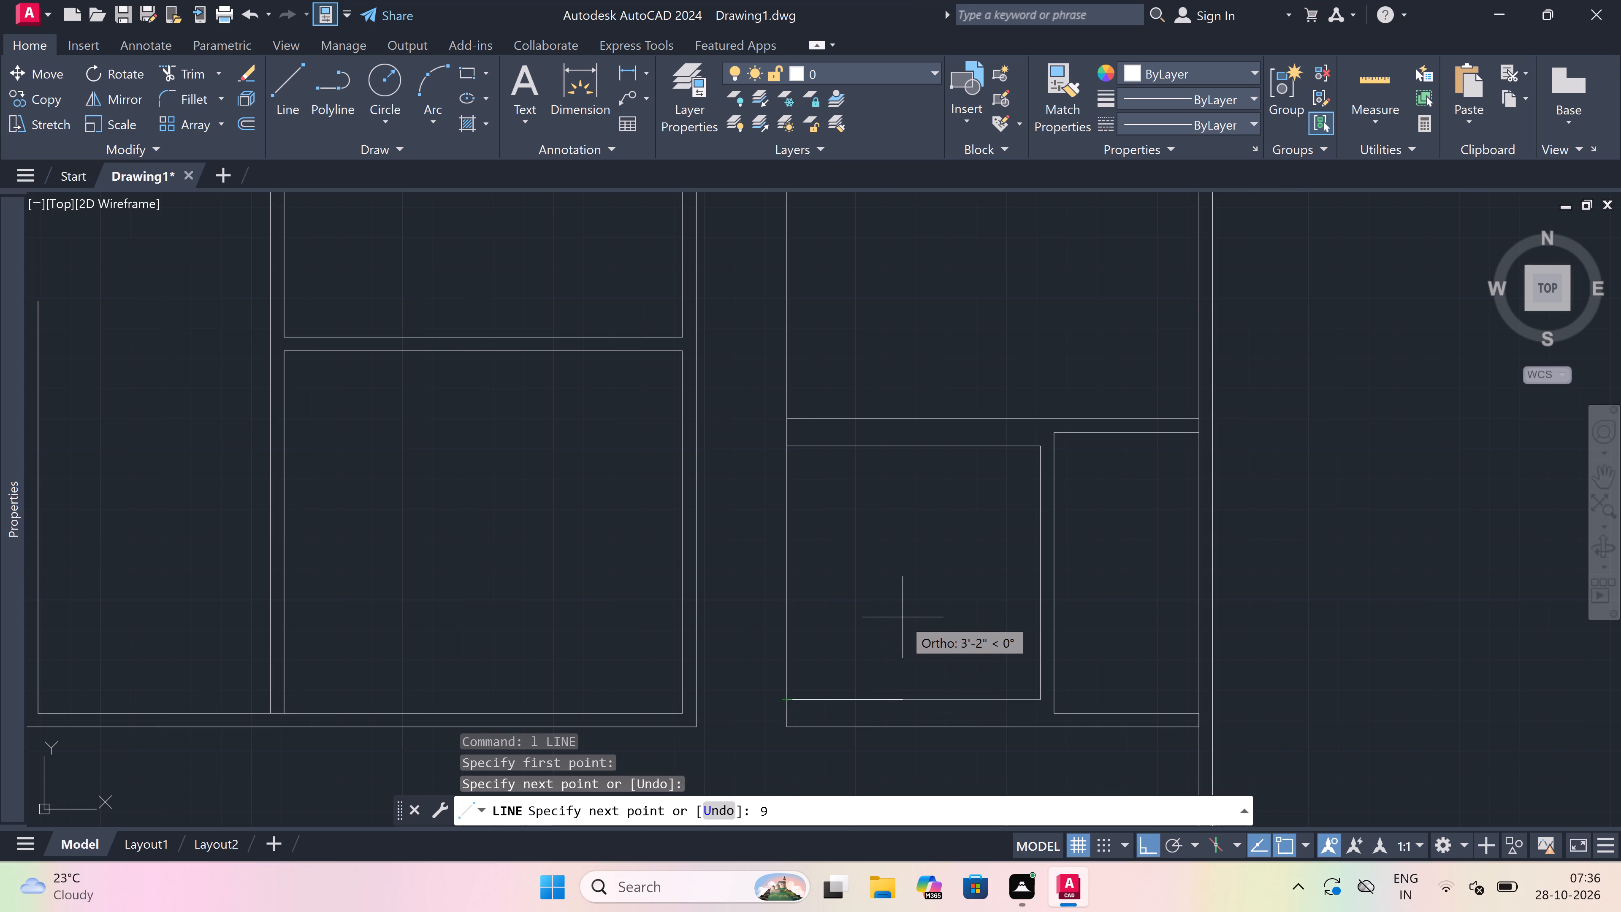
pyautogui.hotkey('shift', '"')
pyautogui.press('space')
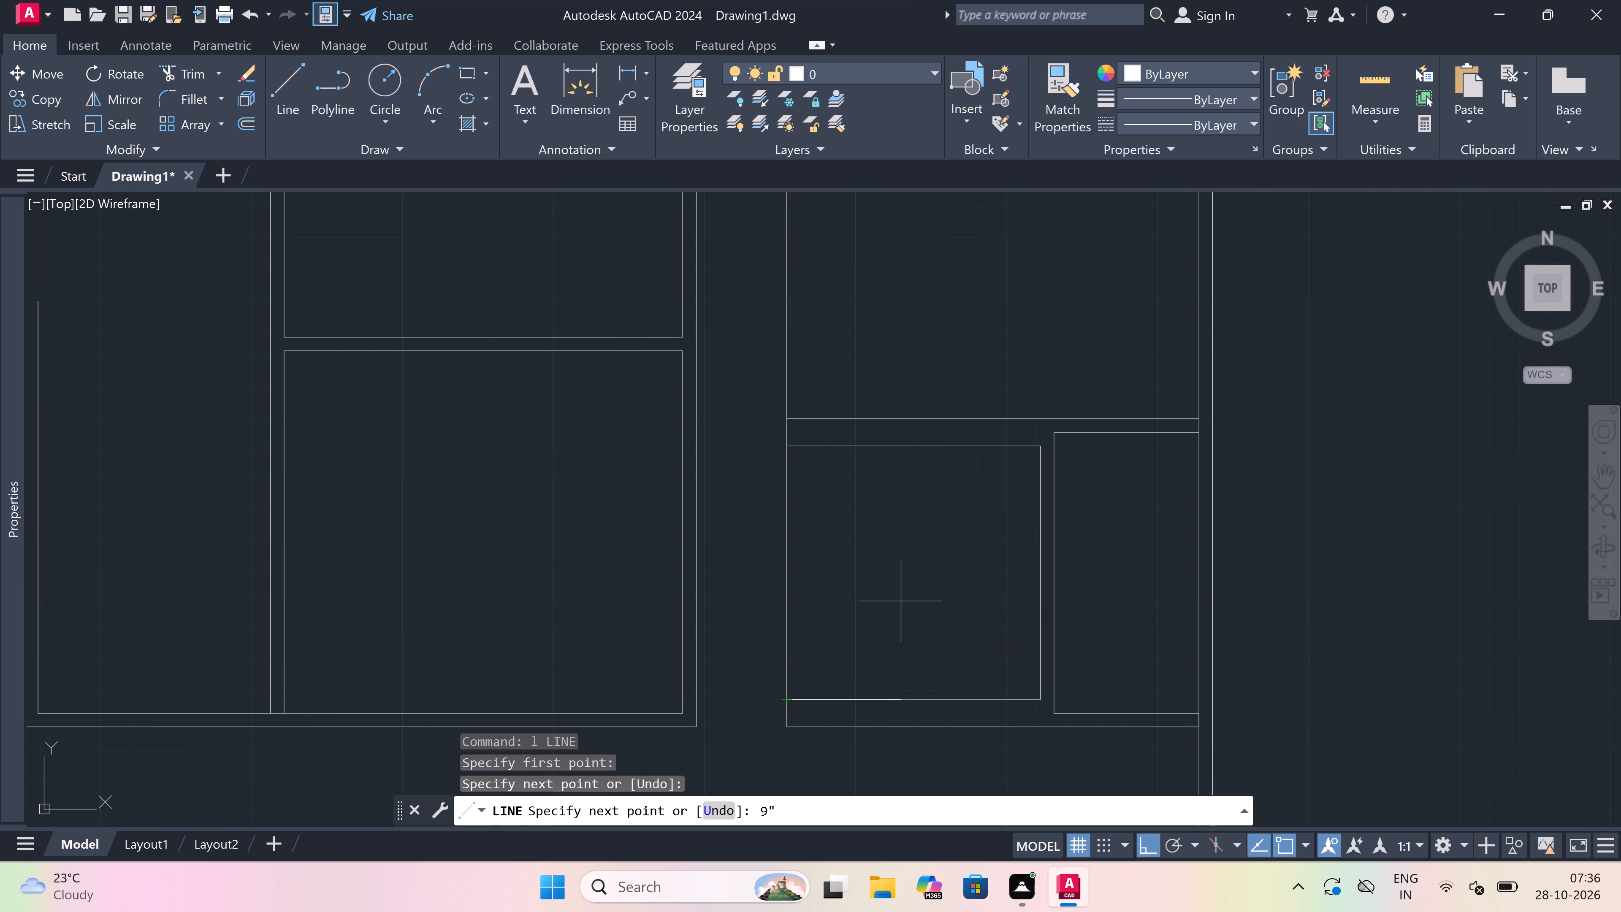
pyautogui.click(813, 447)
pyautogui.press('Escape')
# Trim the upper and lower line ends crossing the second room's 9" left wall.
pyautogui.press('t')
pyautogui.press('r')
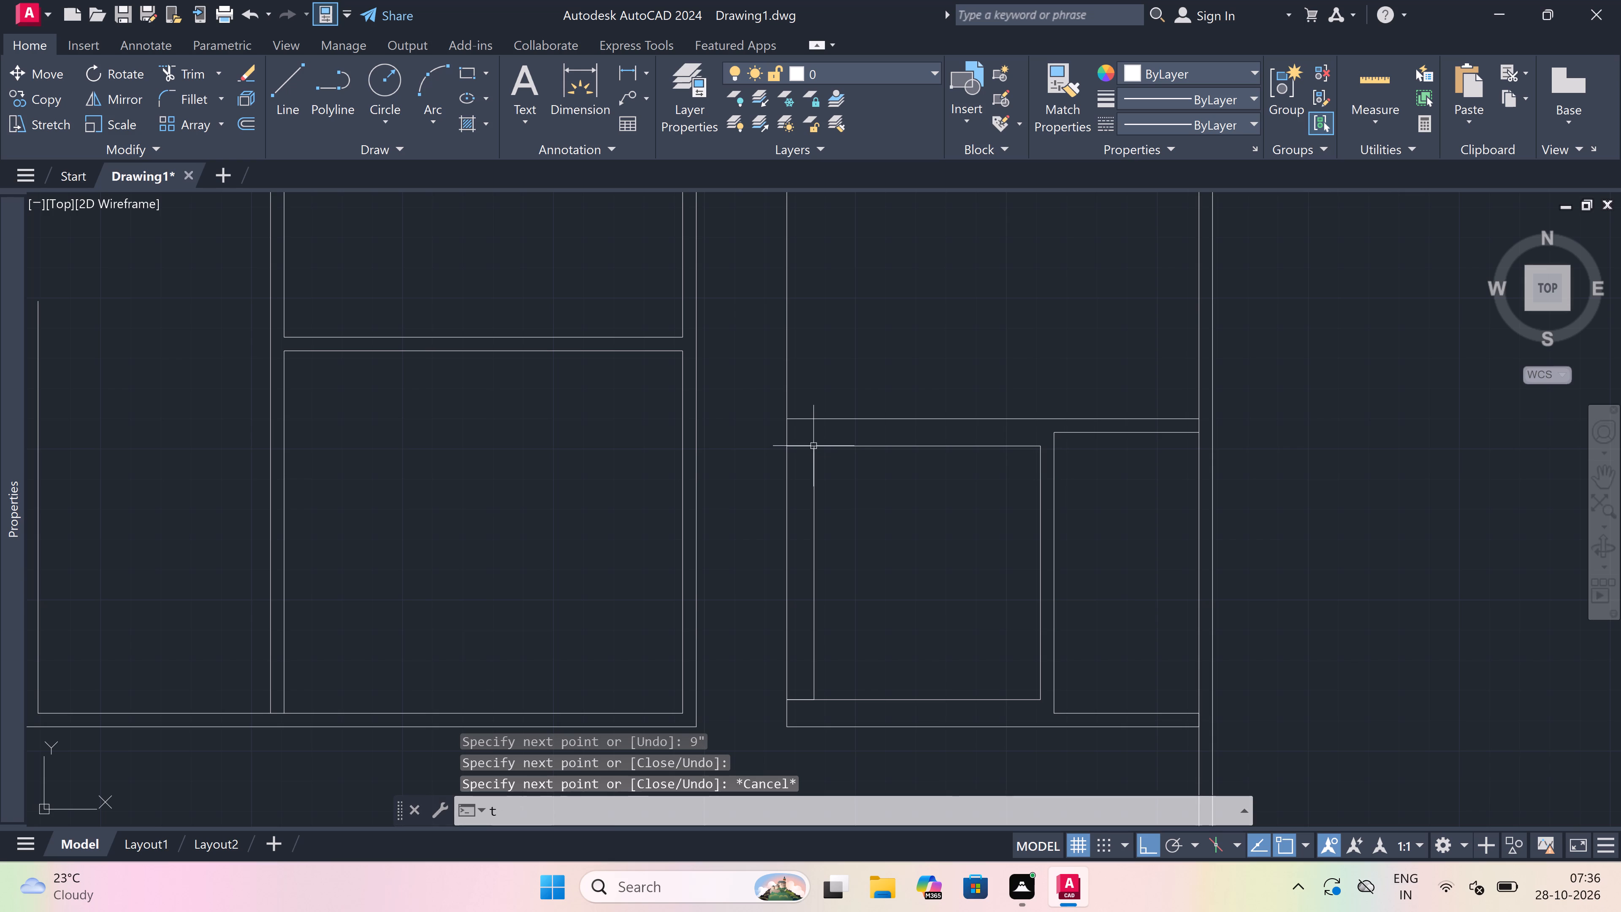
pyautogui.press('space')
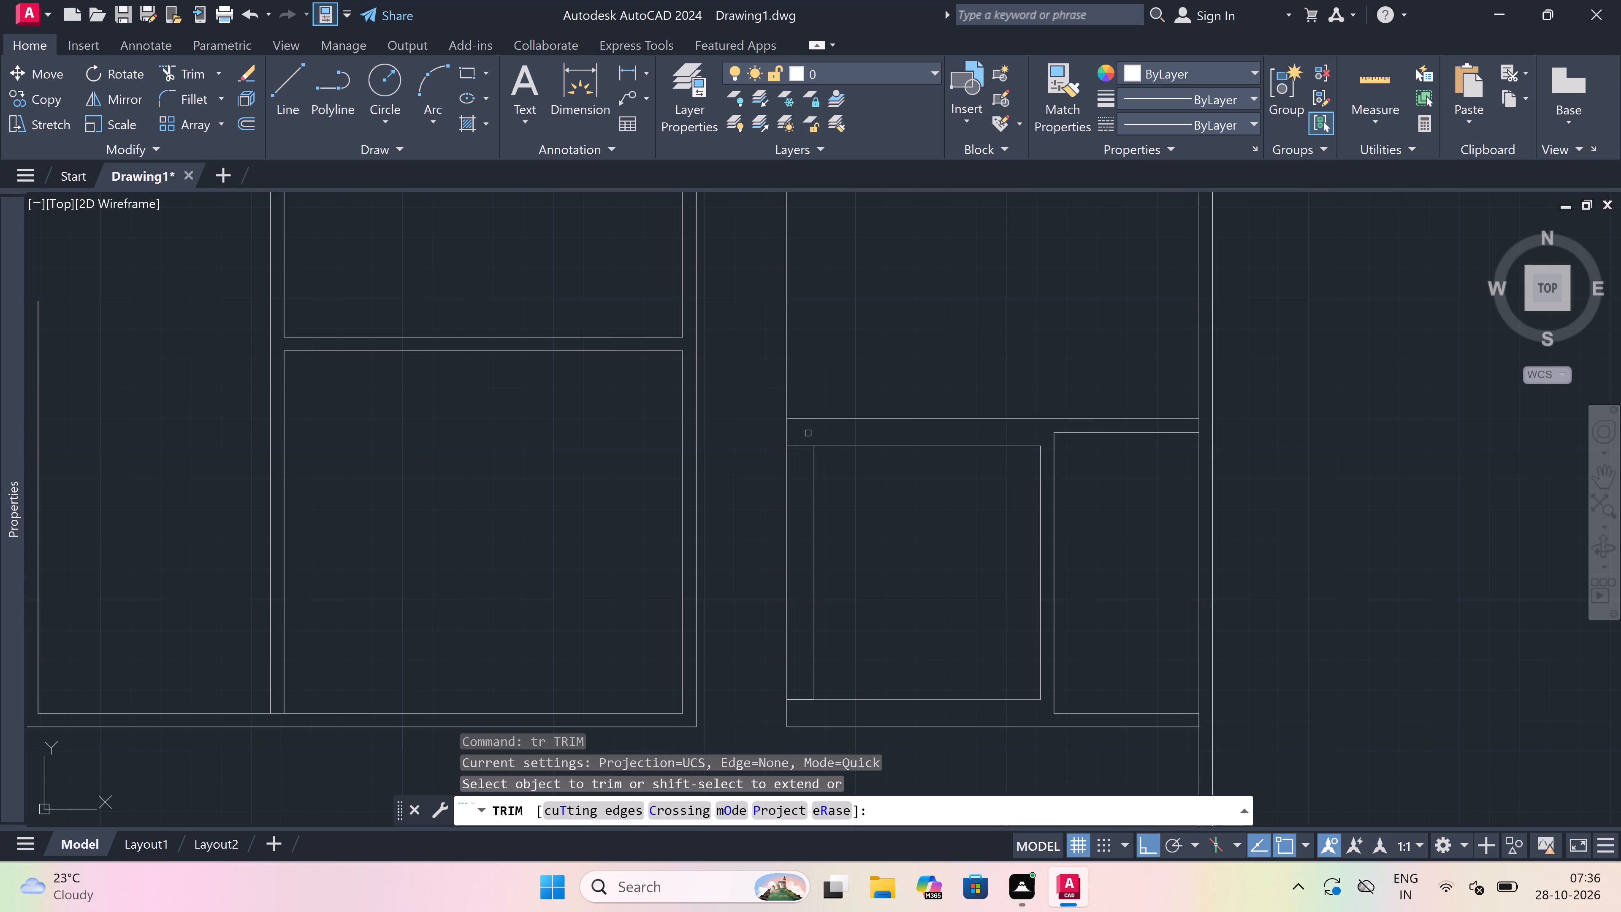
pyautogui.click(808, 433)
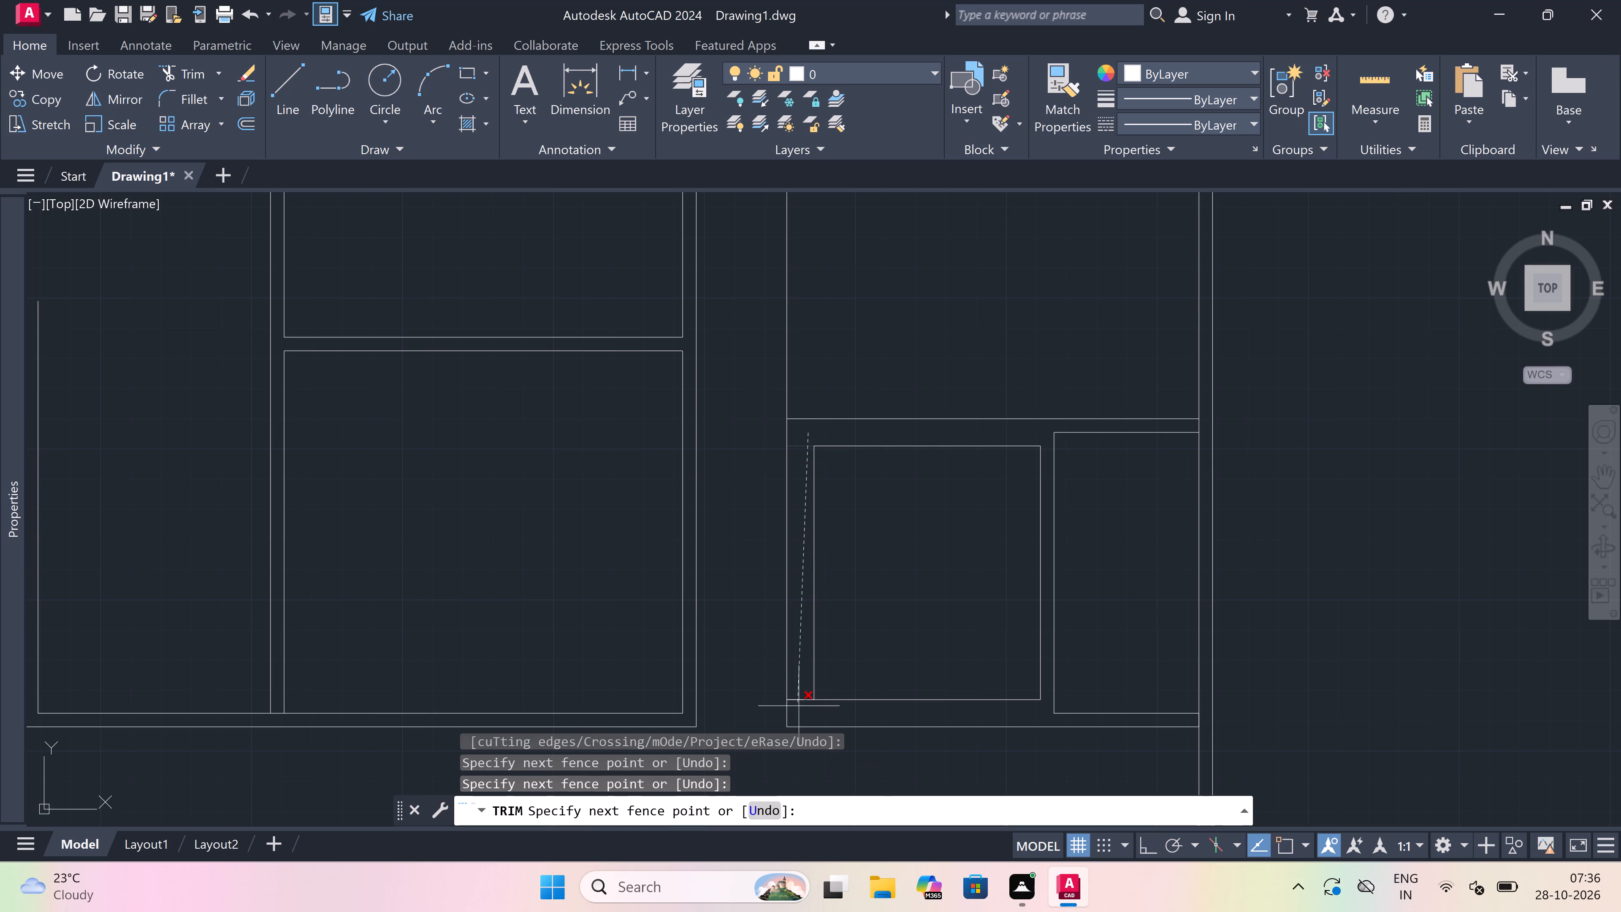
pyautogui.moveTo(800, 707); pyautogui.dragTo(800, 703)
pyautogui.press('Escape')
pyautogui.scroll(-4, 841, 594)
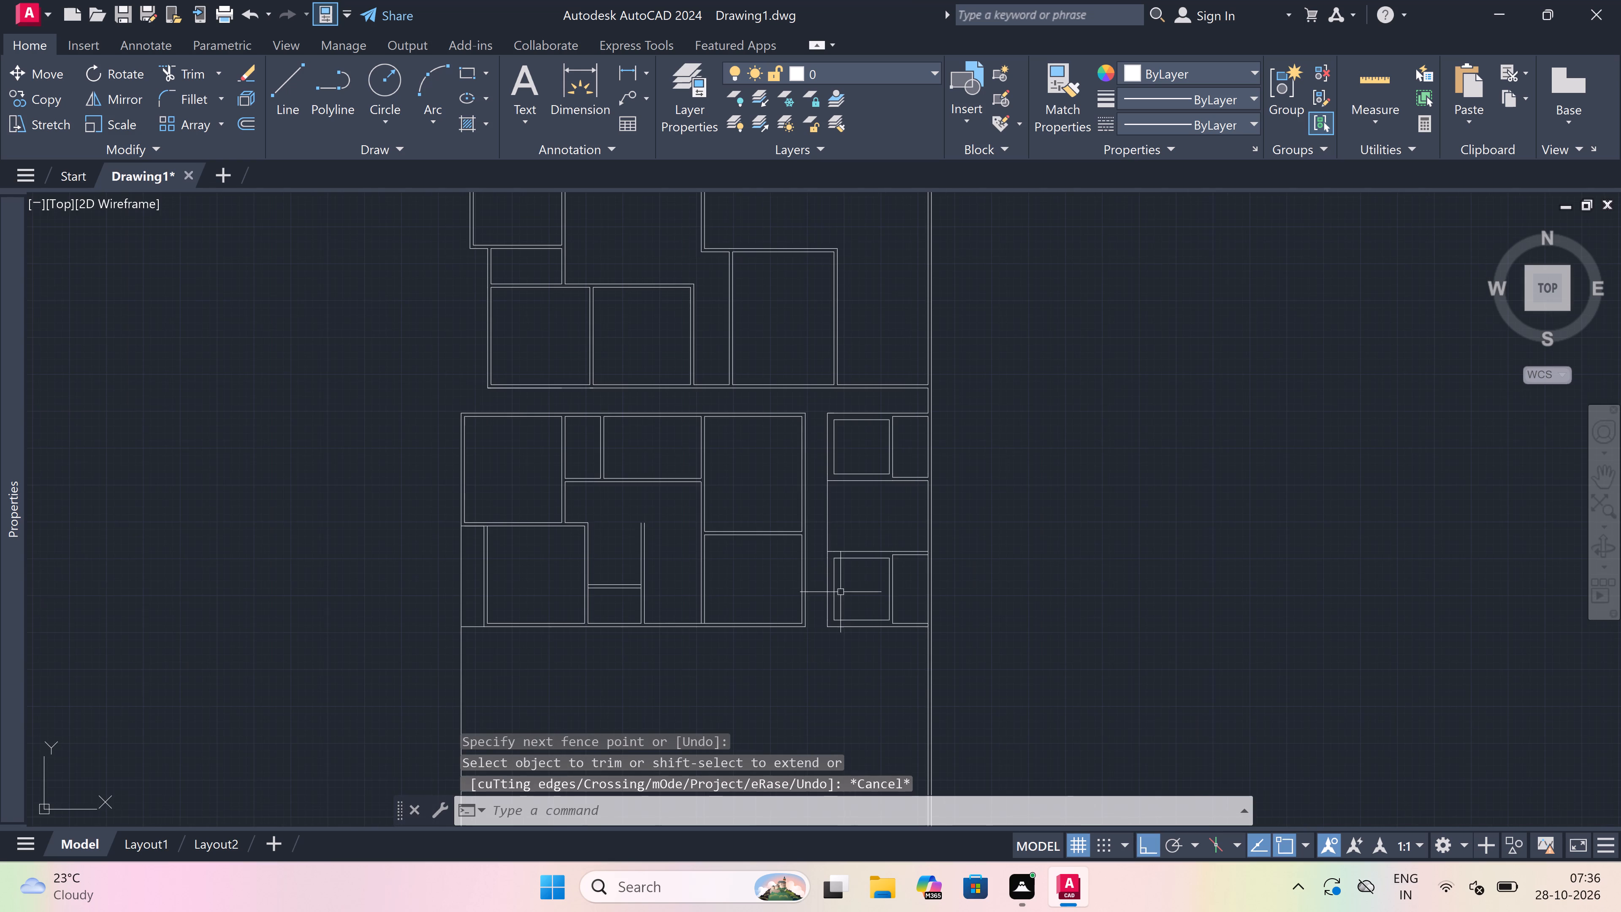
# Delete the vertical line joining the two small rooms' left walls across the gap beside the outer right wall.
pyautogui.scroll(2, 821, 512)
pyautogui.click(832, 512)
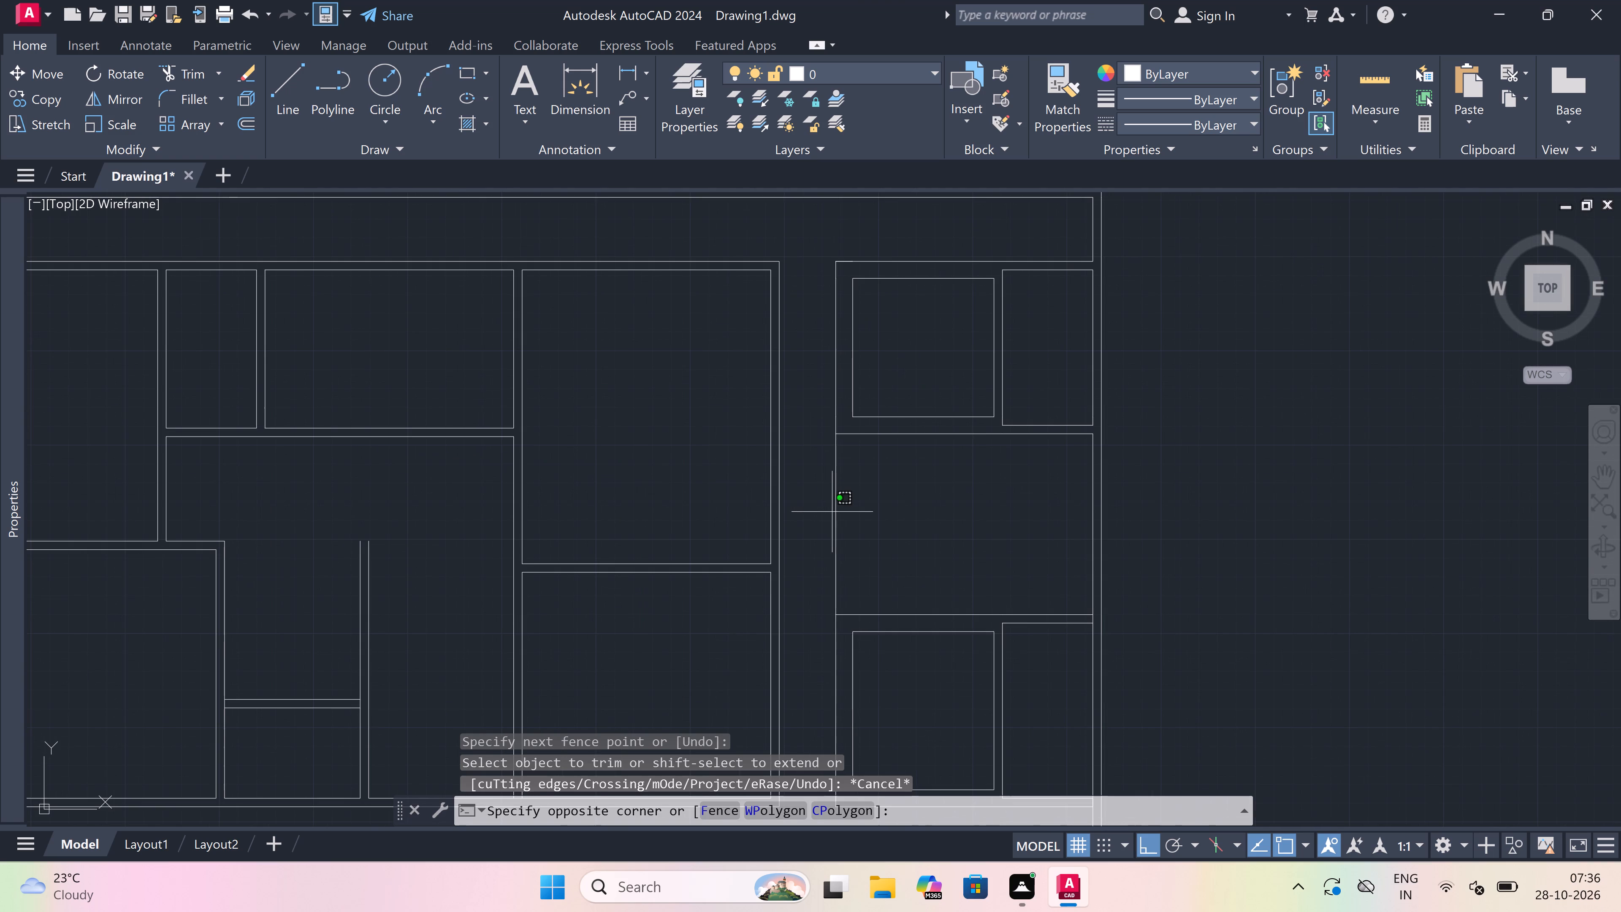
pyautogui.click(834, 504)
pyautogui.click(835, 504)
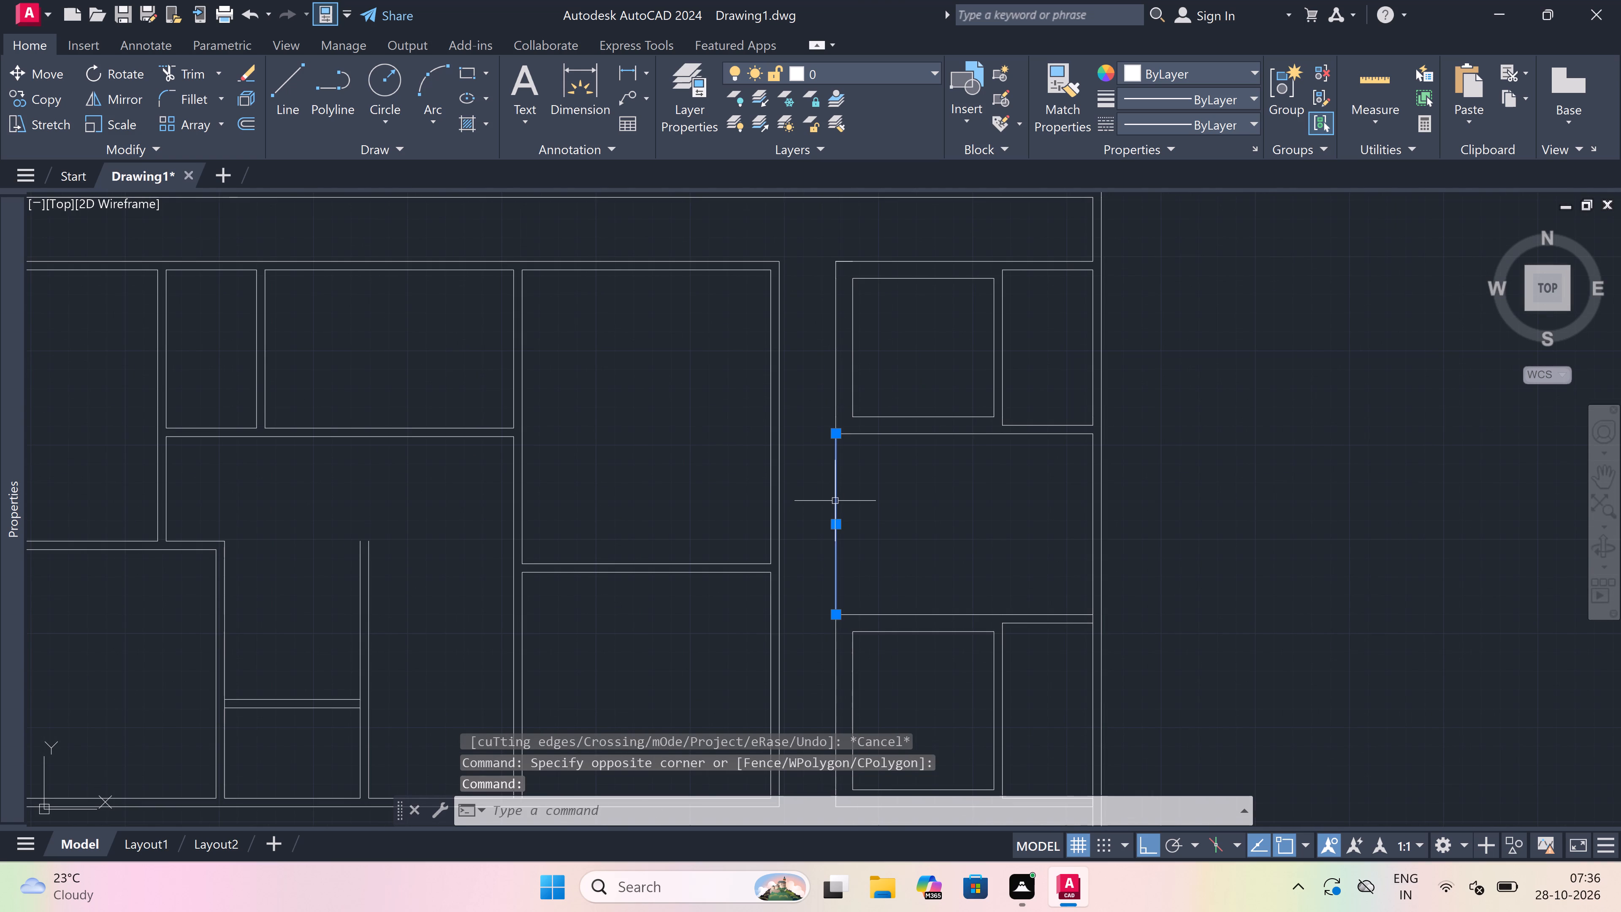
pyautogui.press('Delete')
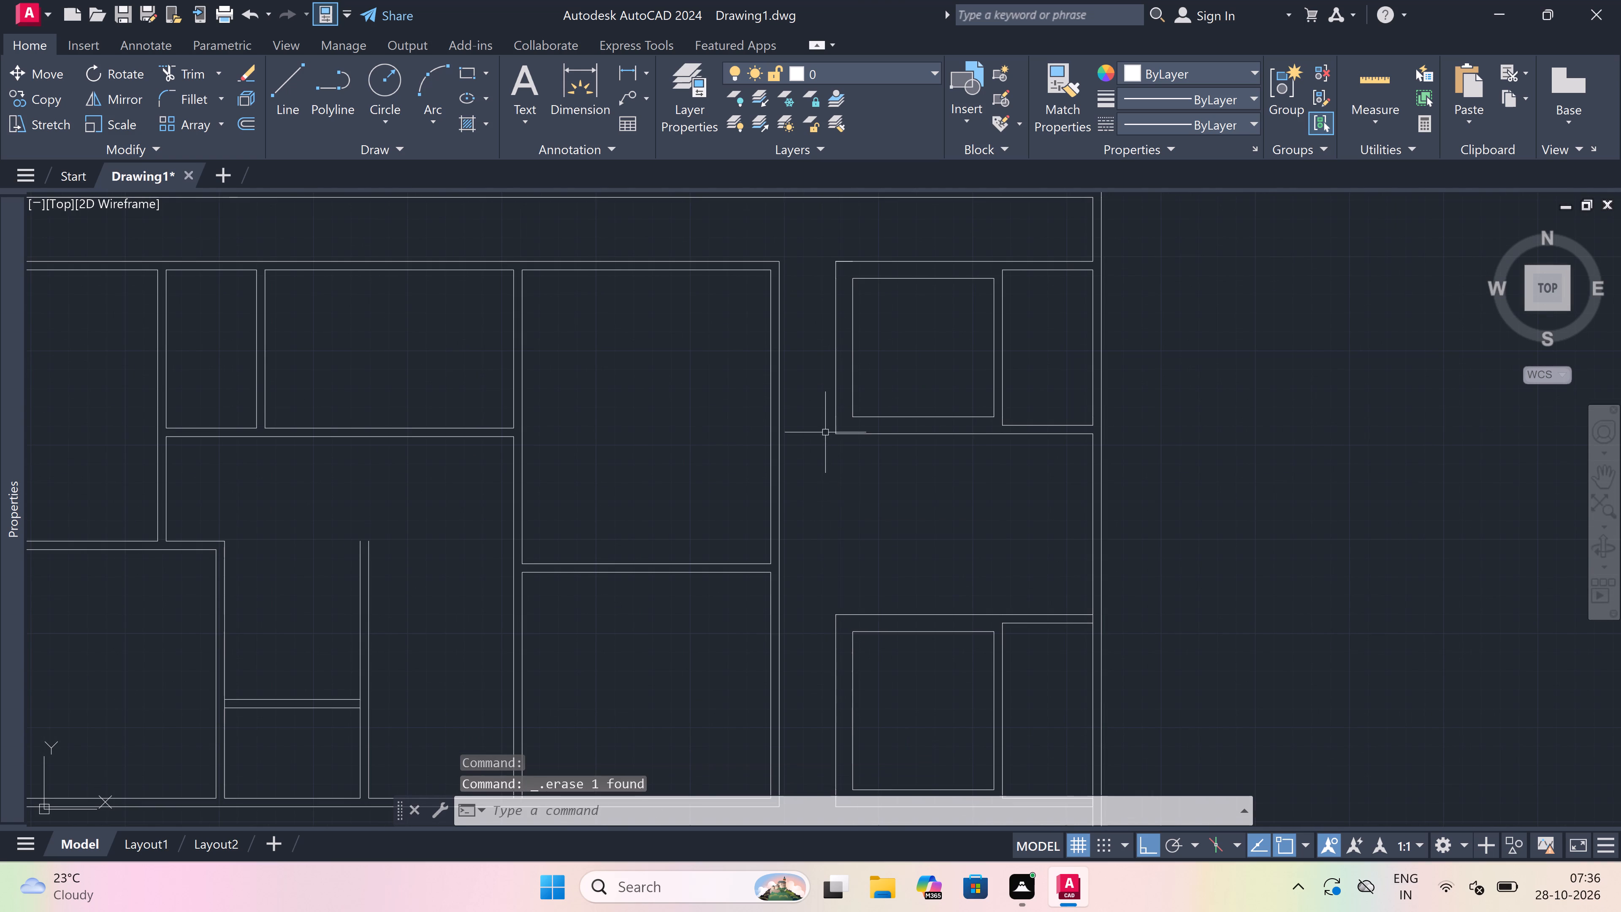
# Create a new layer named line1 and set its colour to index 131.
pyautogui.click(703, 105)
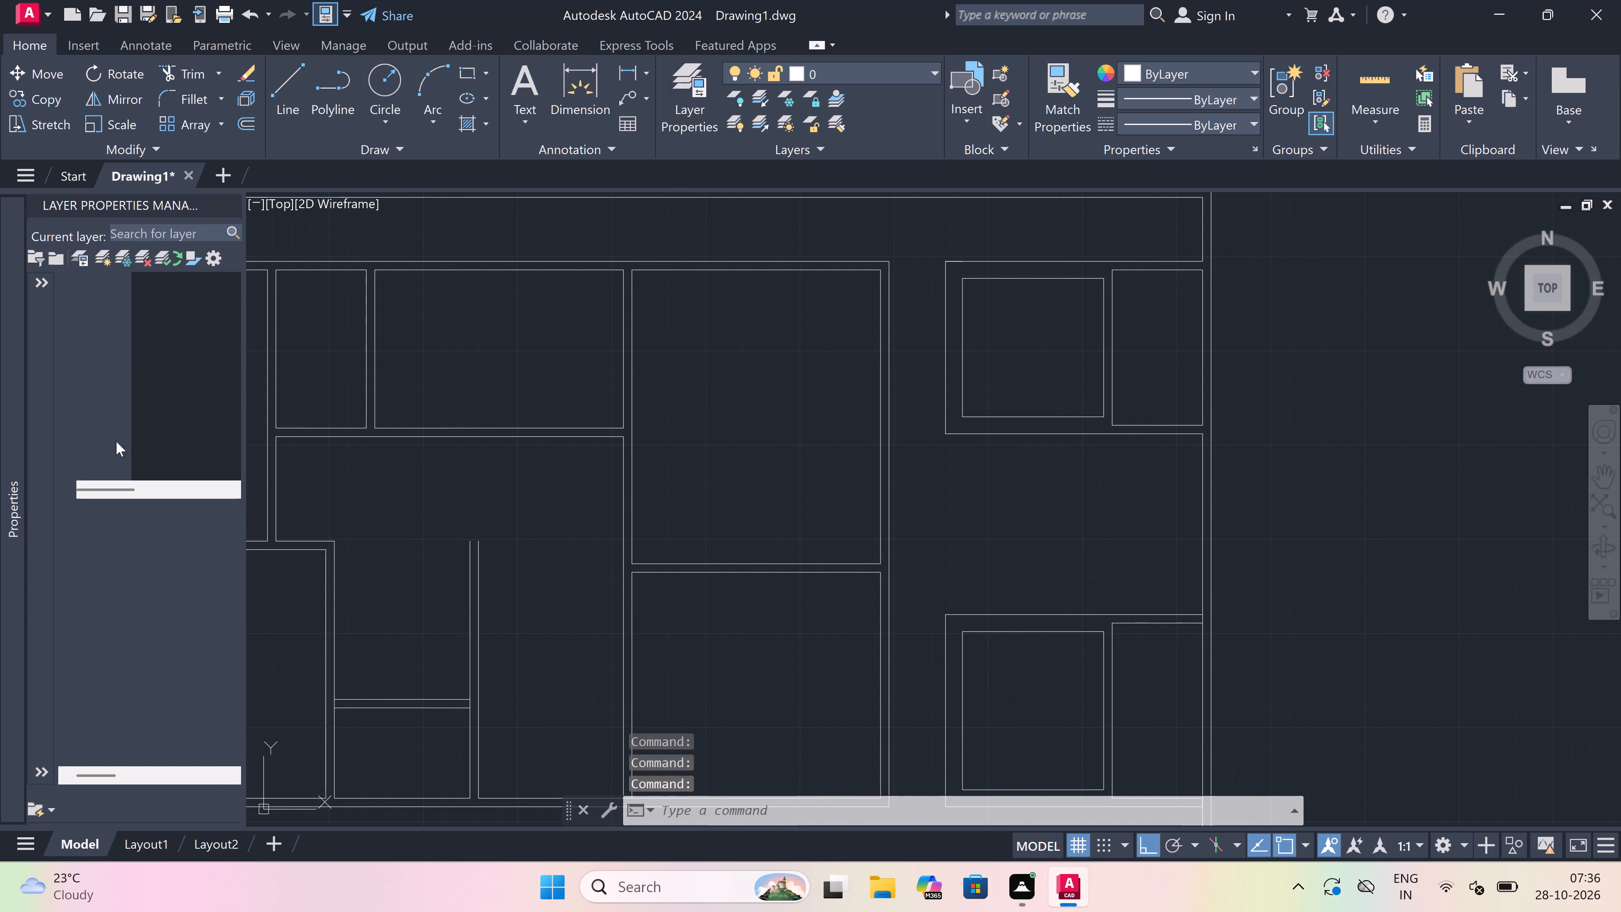
pyautogui.rightClick(75, 397)
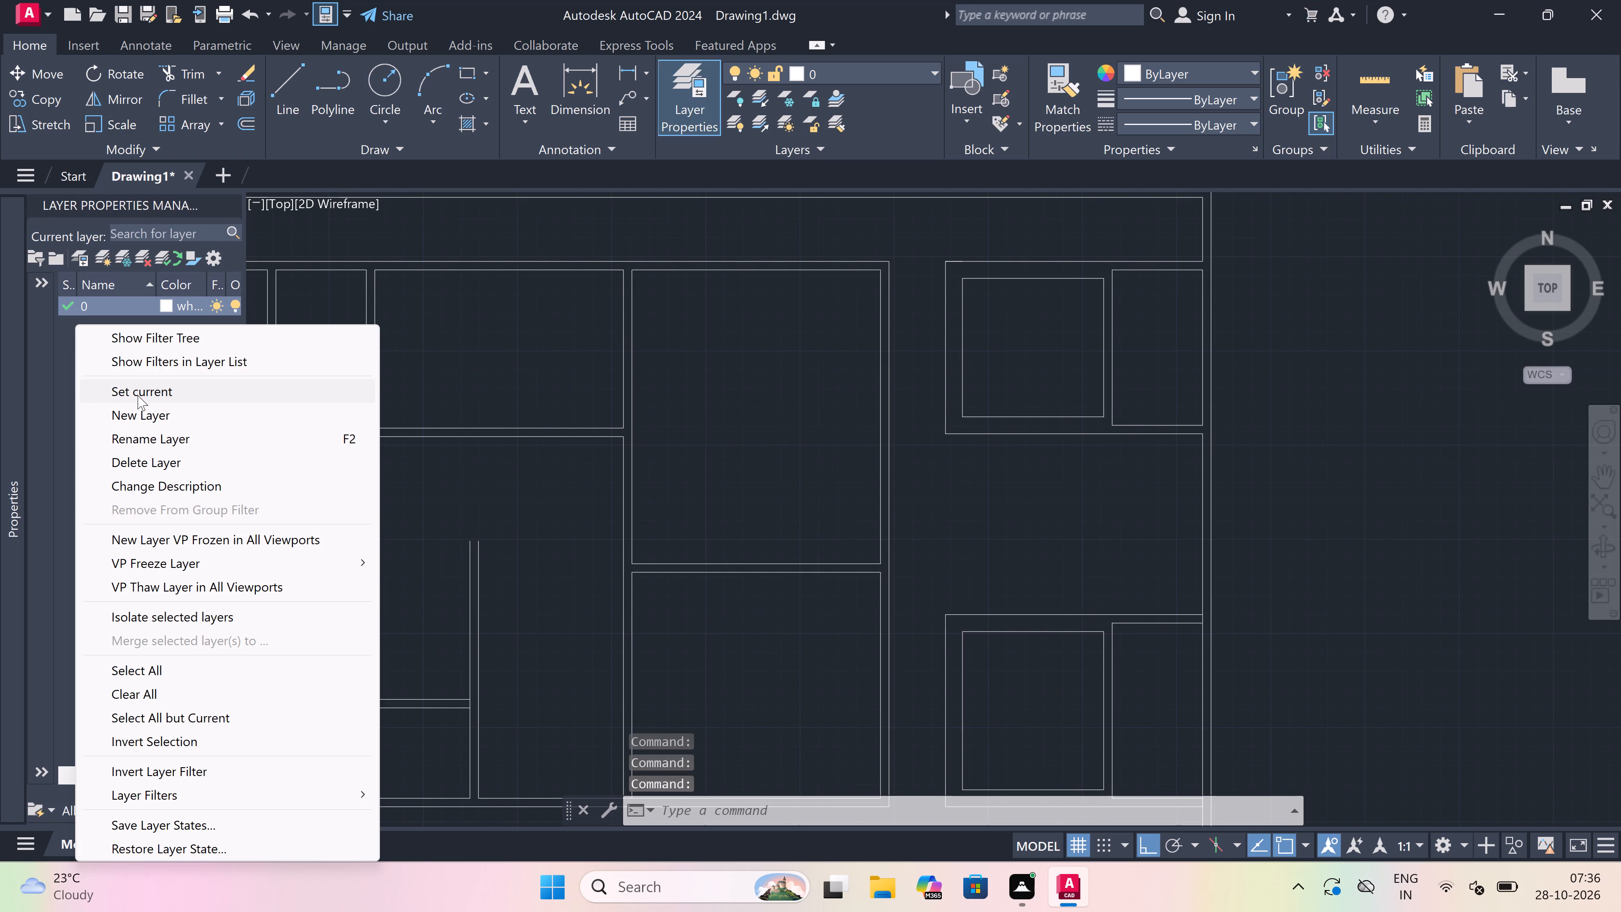
pyautogui.click(167, 414)
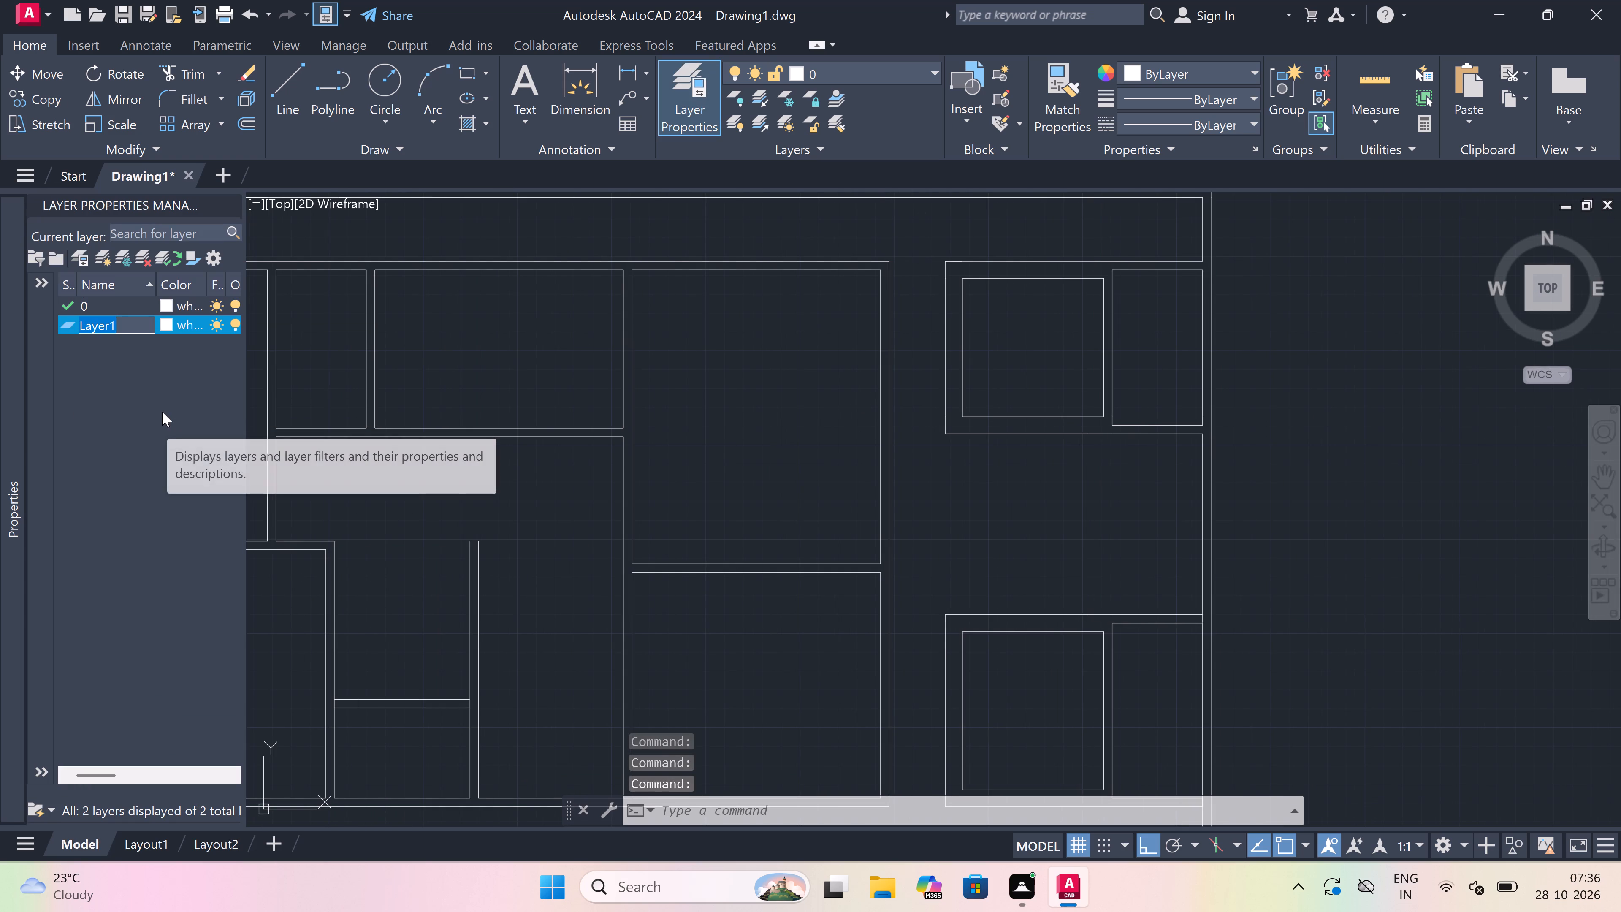
pyautogui.press('BackSpace')
pyautogui.write('lin')
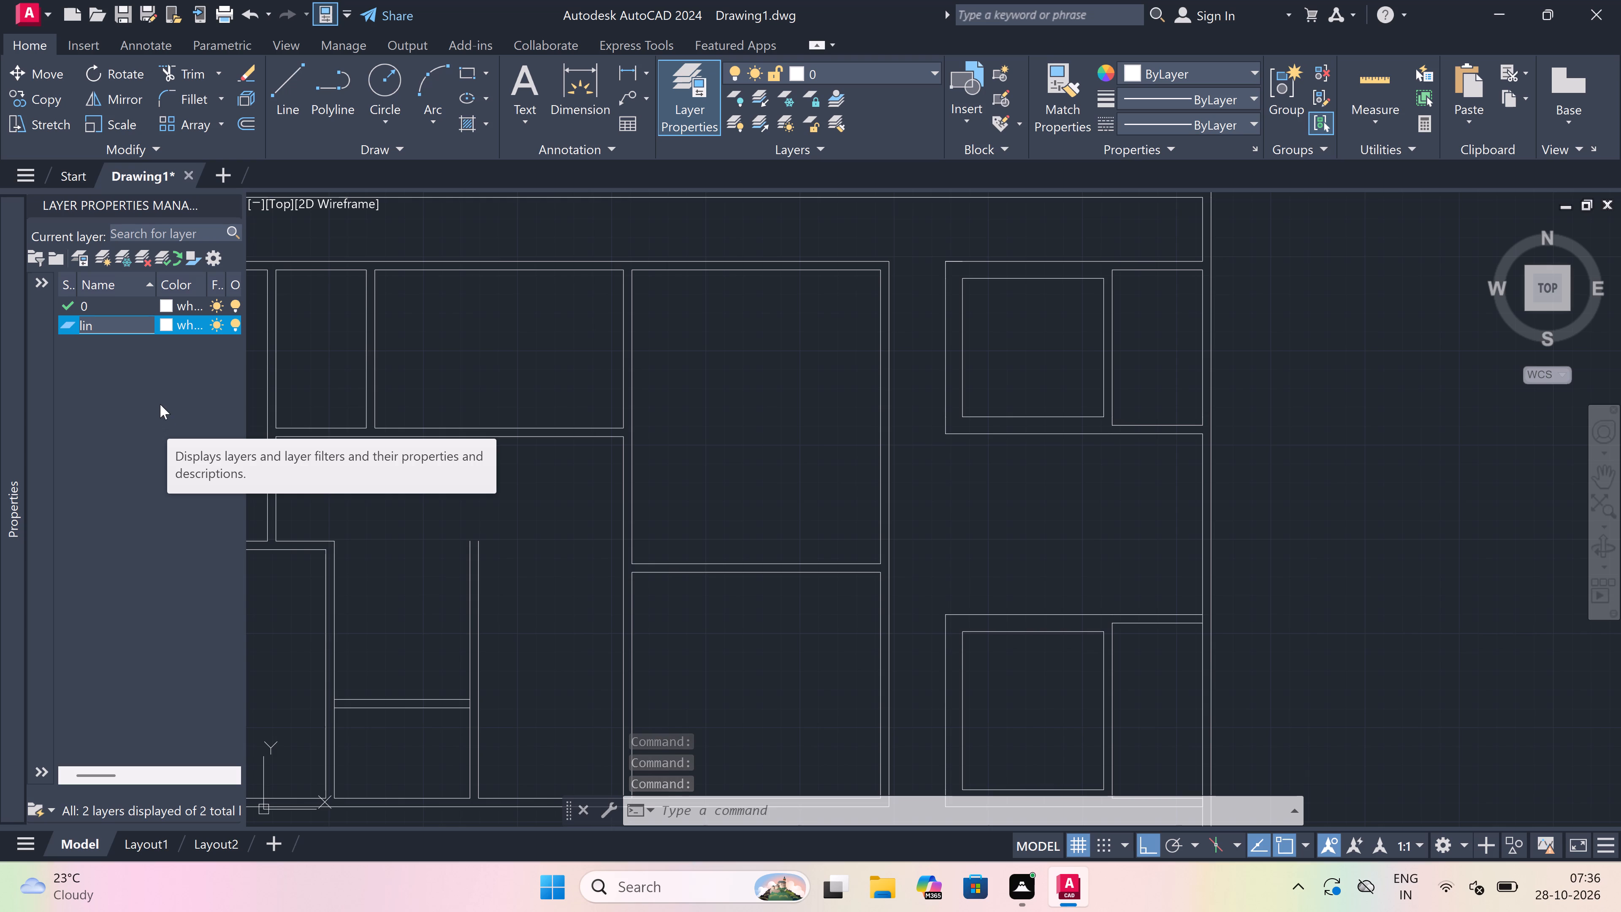
pyautogui.press('2')
pyautogui.press('1')
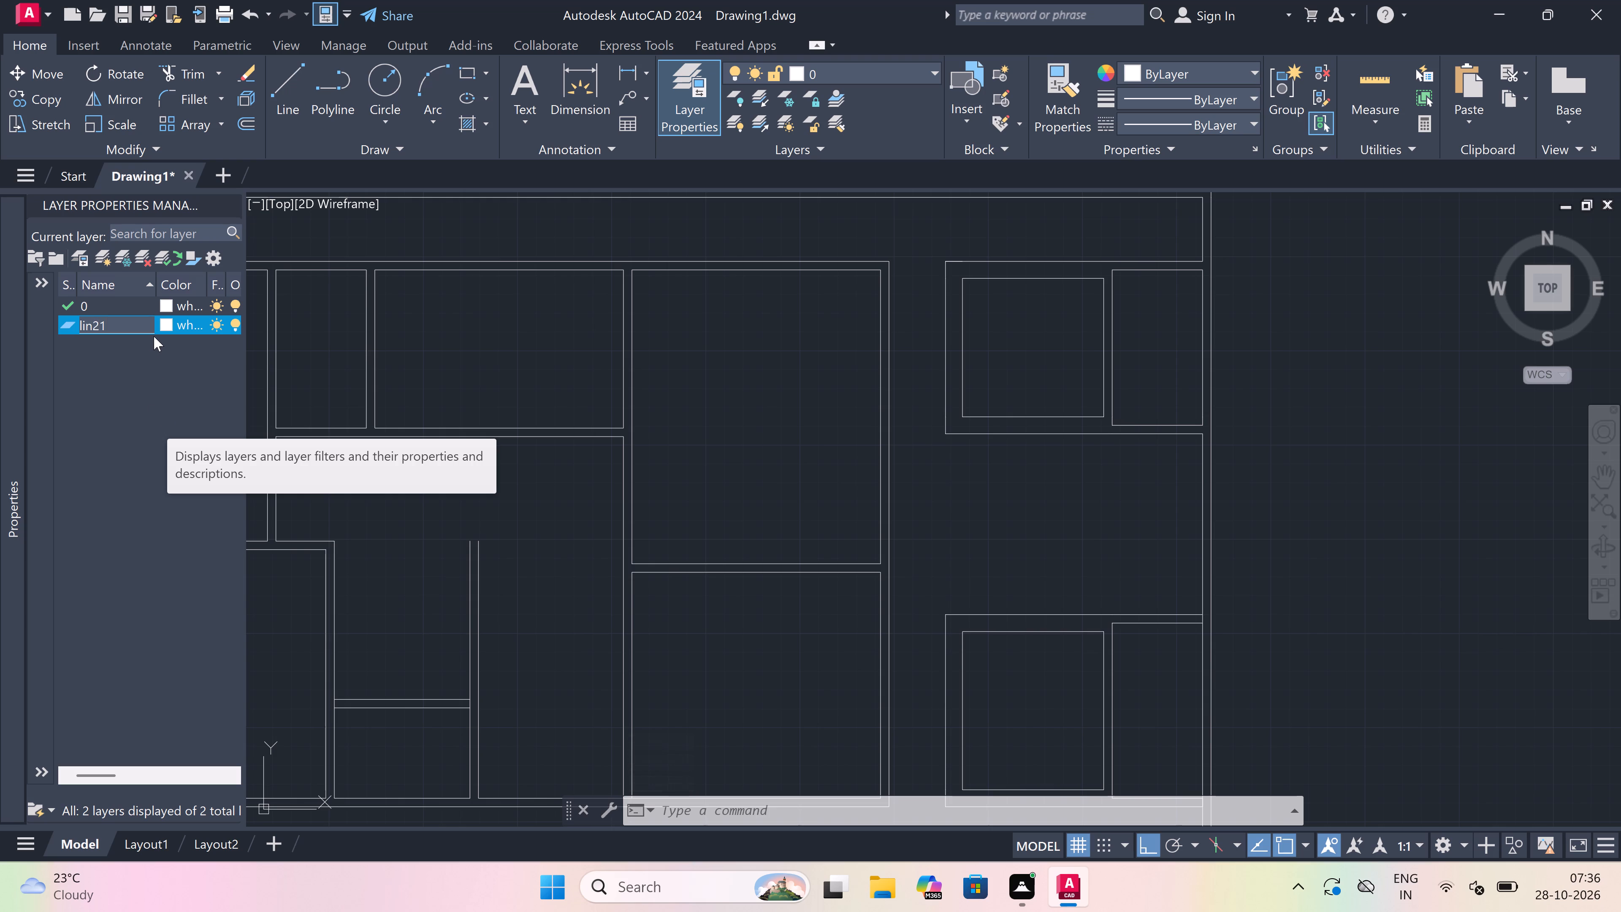
pyautogui.press('BackSpace')
pyautogui.press('BackSpace')
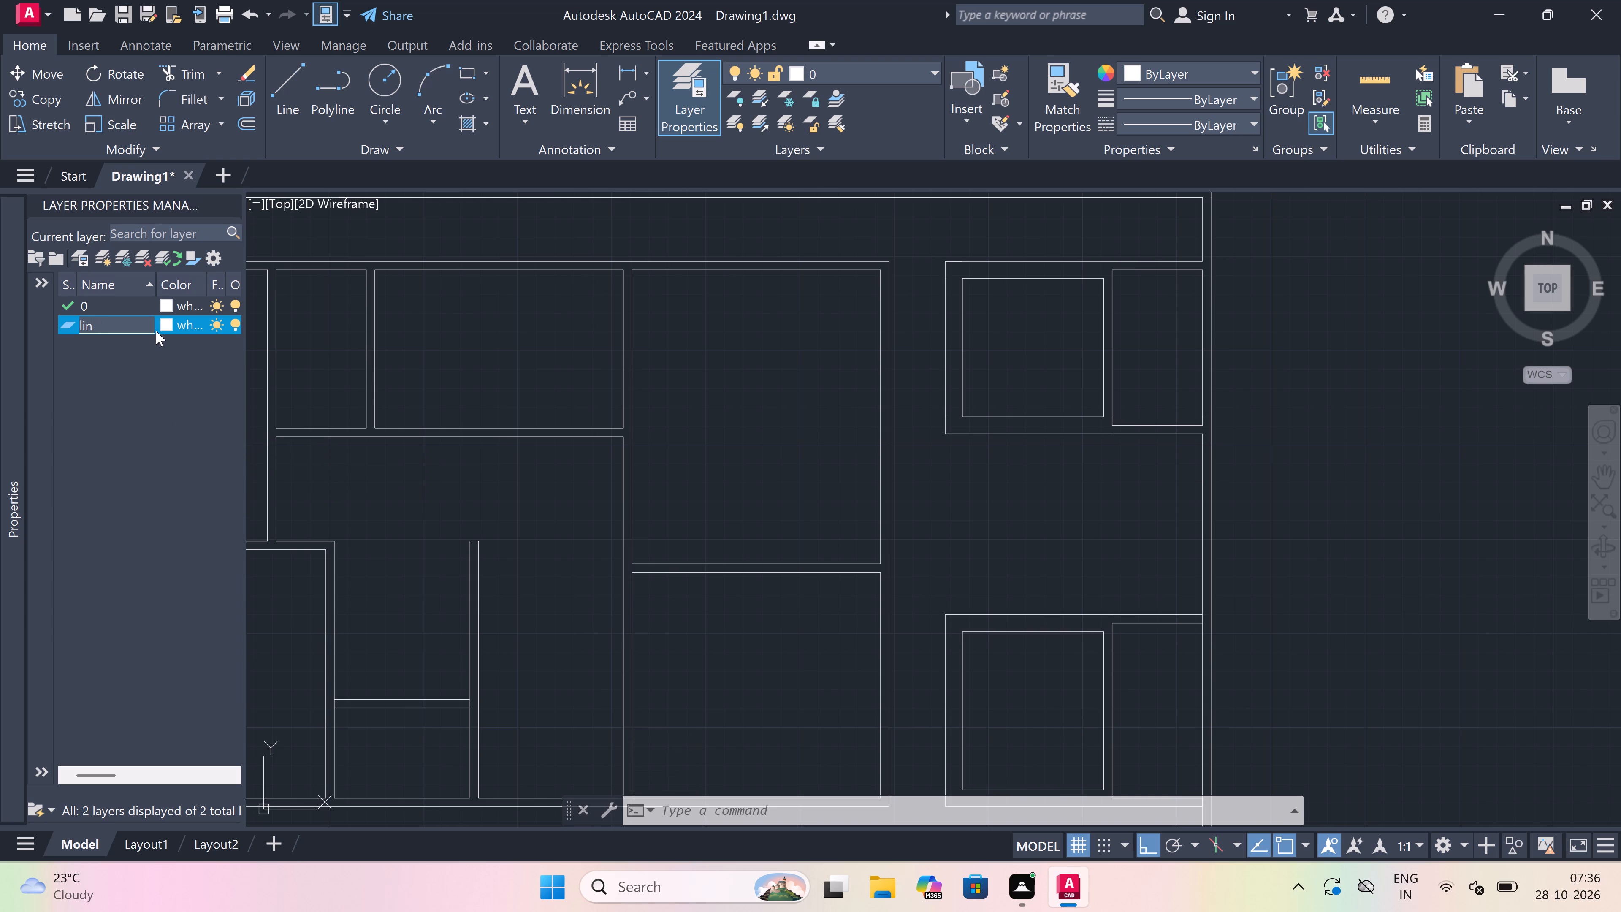
pyautogui.write('e1')
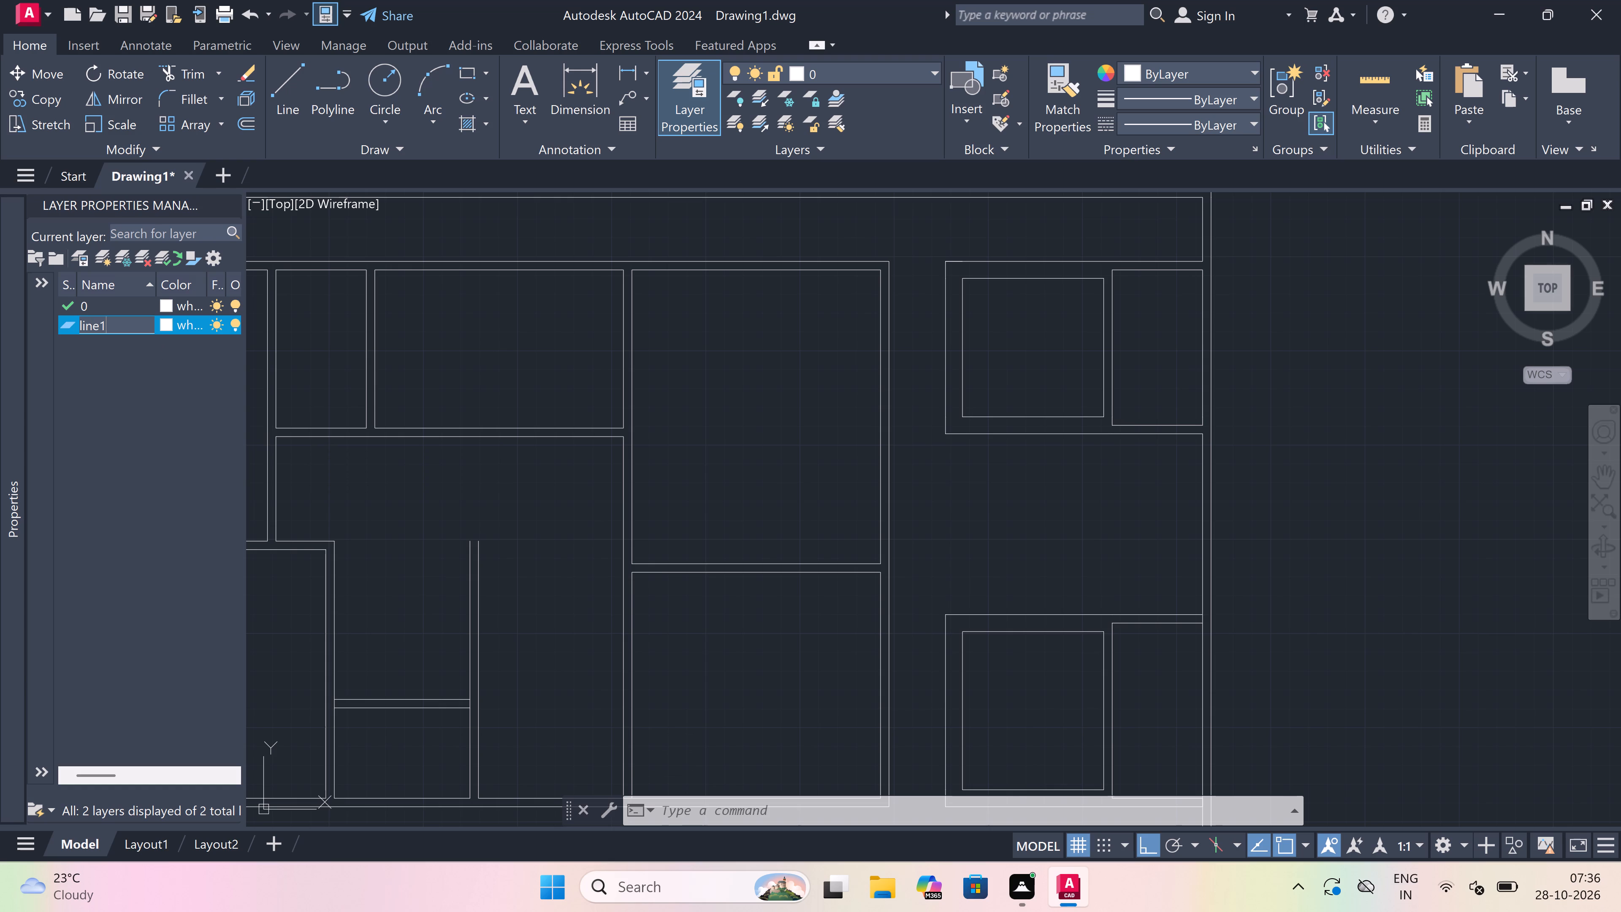
pyautogui.click(161, 324)
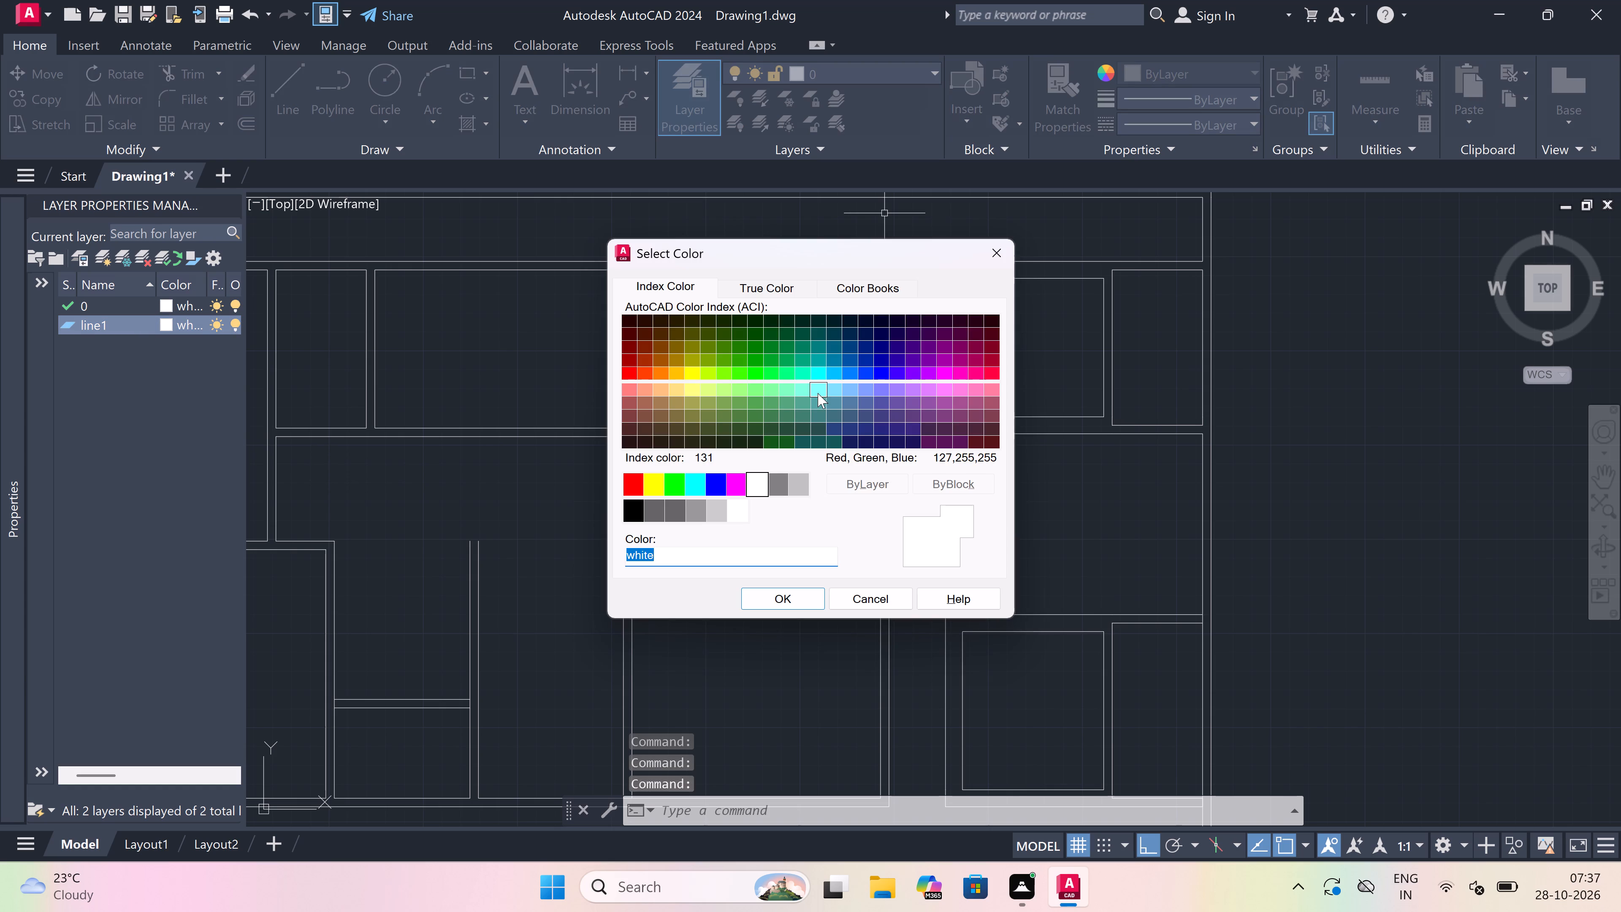
pyautogui.click(819, 392)
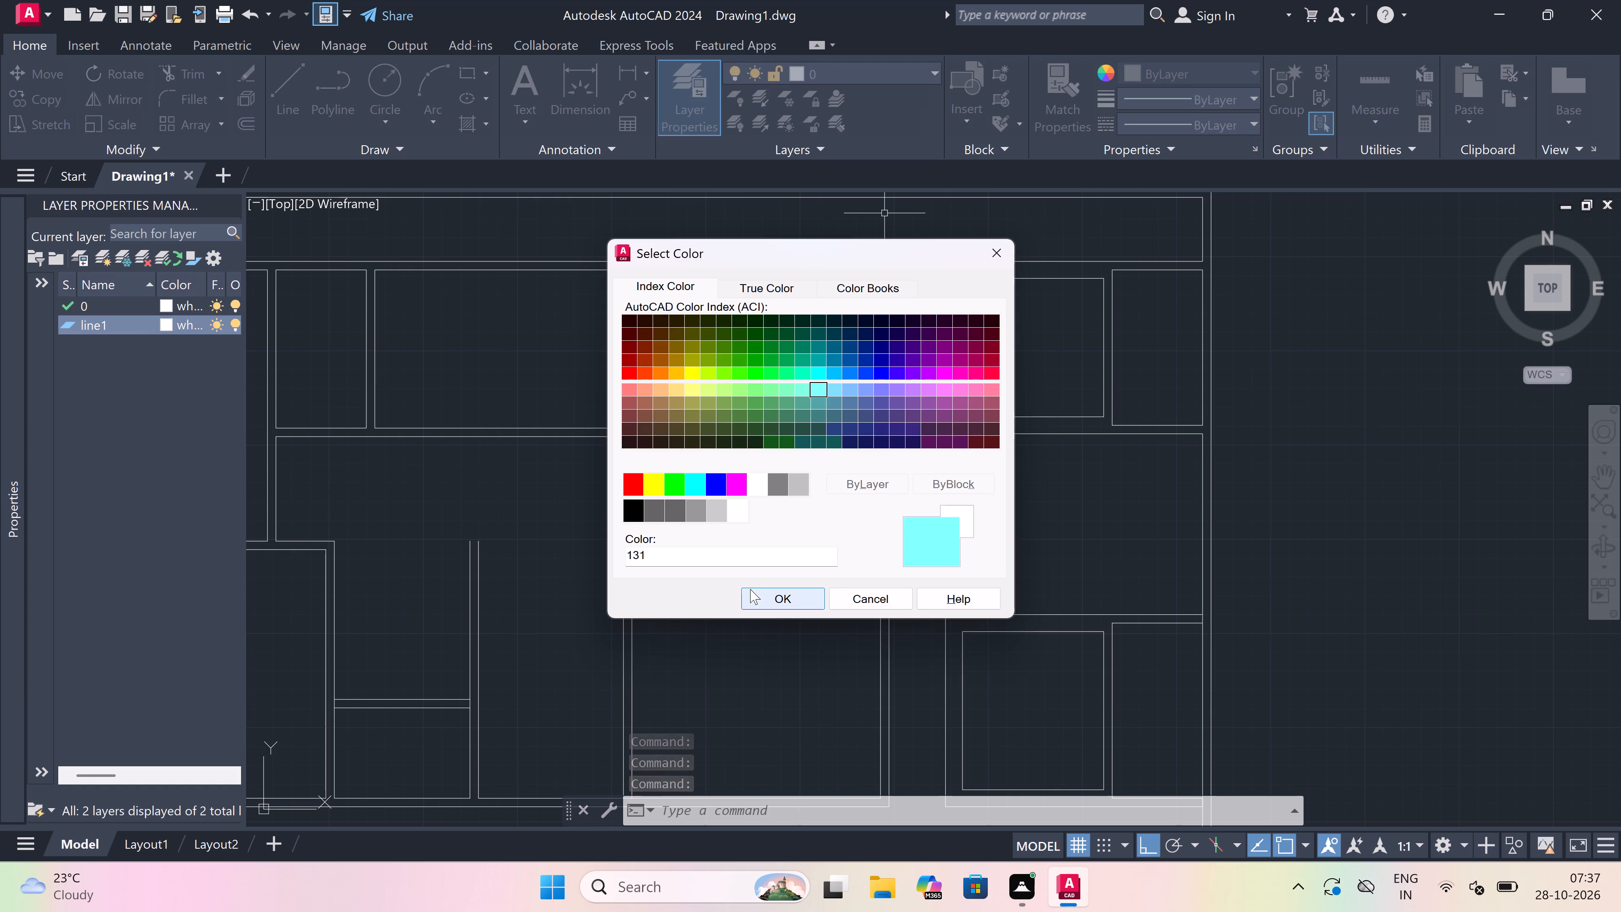
pyautogui.click(750, 589)
# Create a new layer named line2 and set its colour to index 31.
pyautogui.rightClick(155, 426)
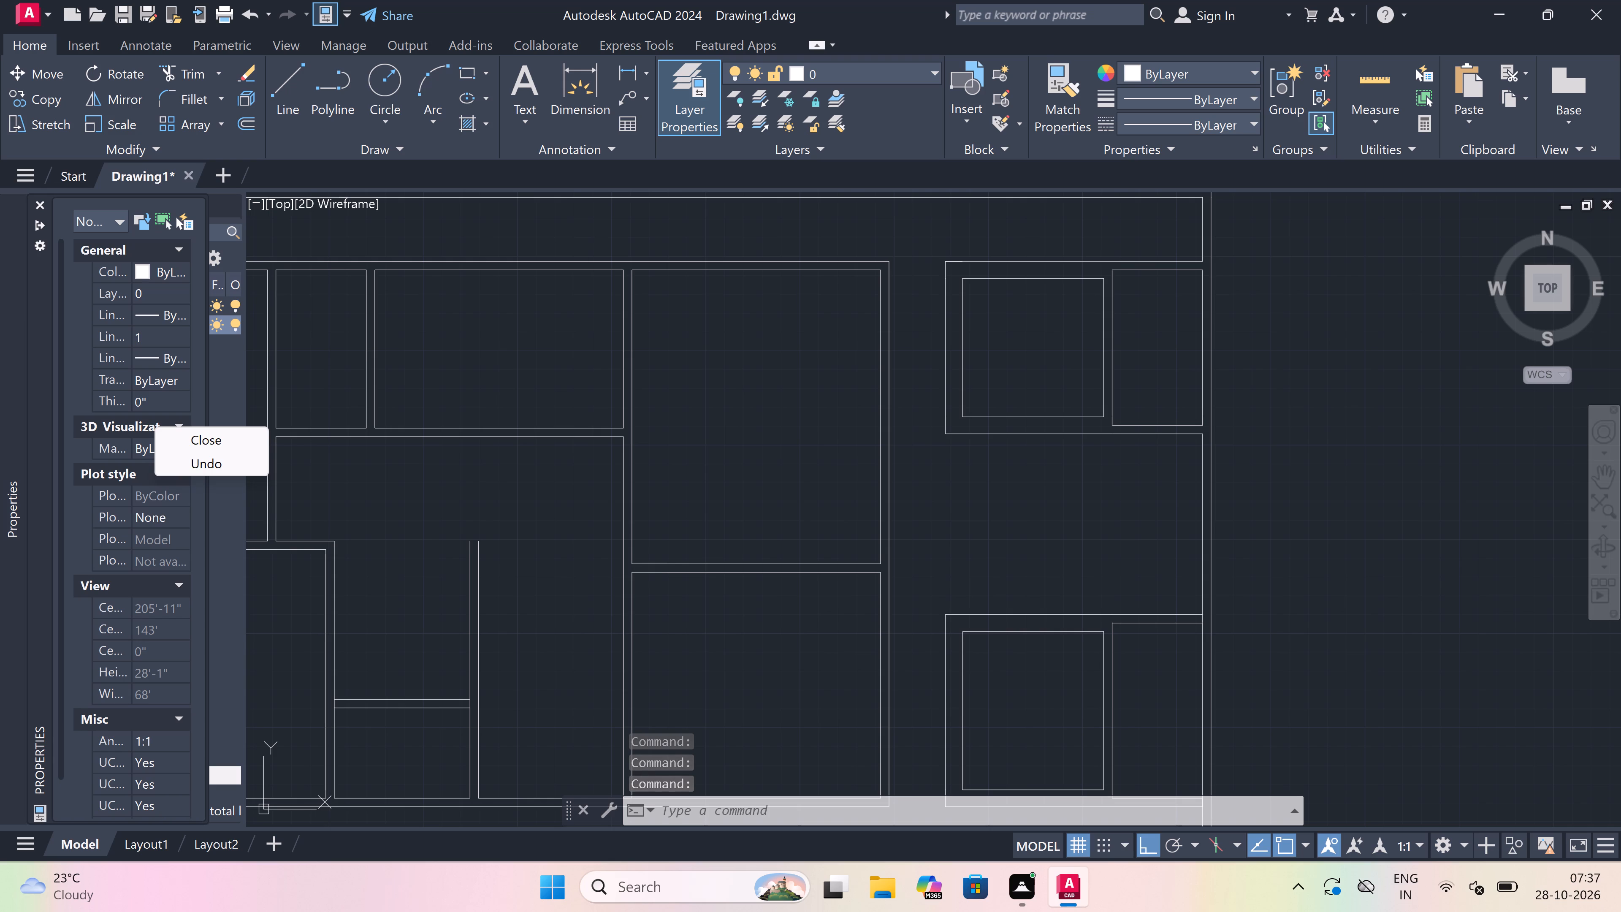
pyautogui.click(44, 211)
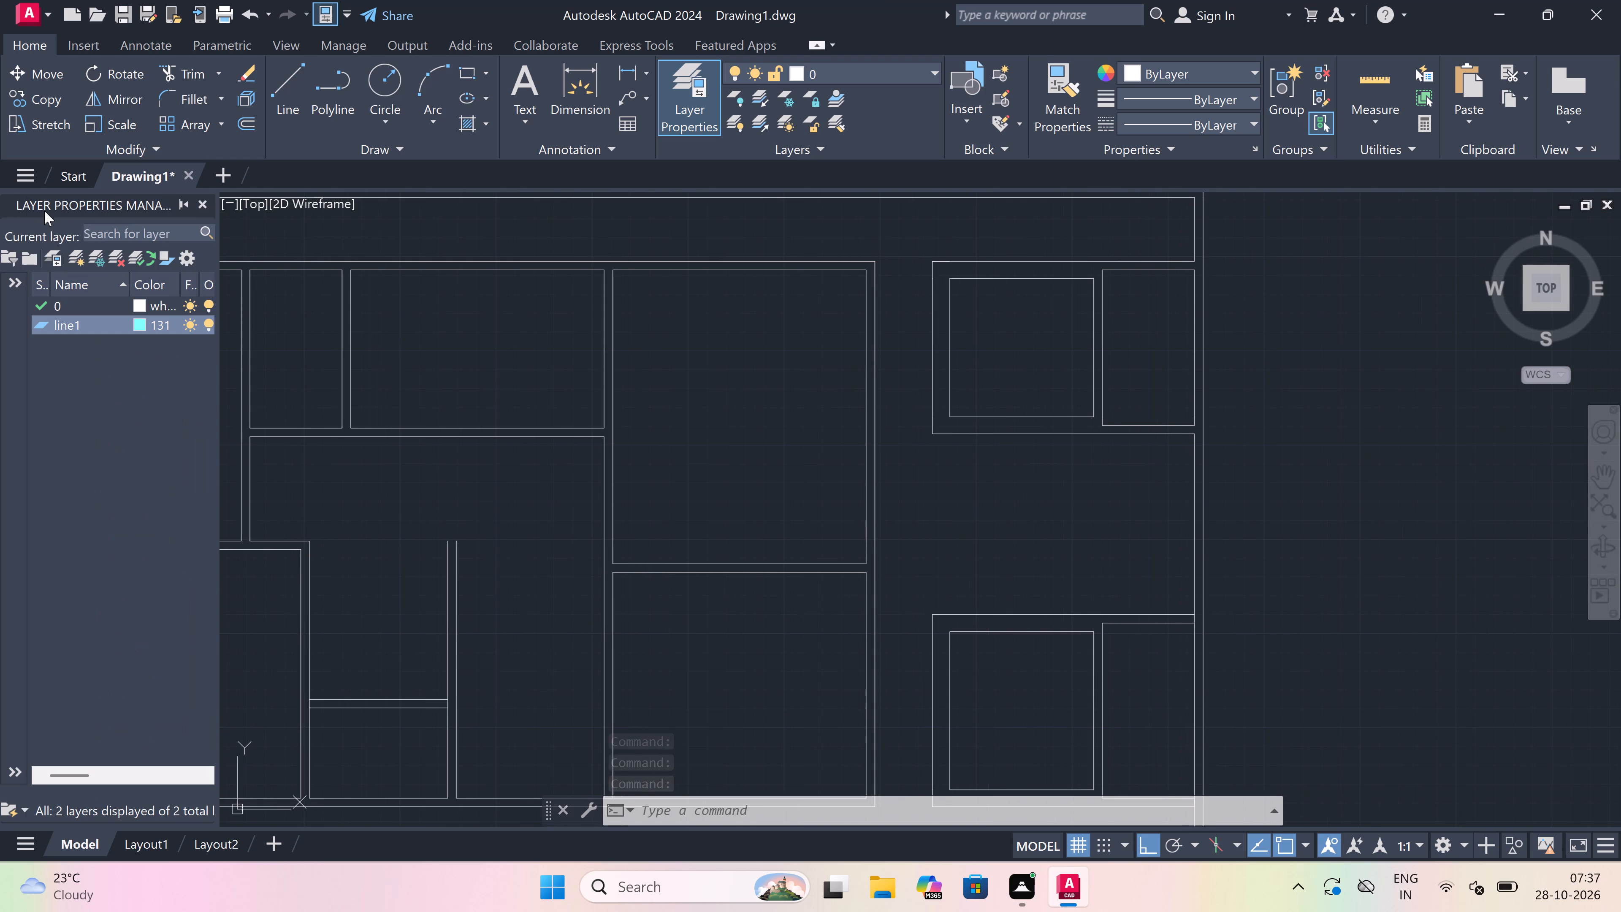
pyautogui.rightClick(65, 361)
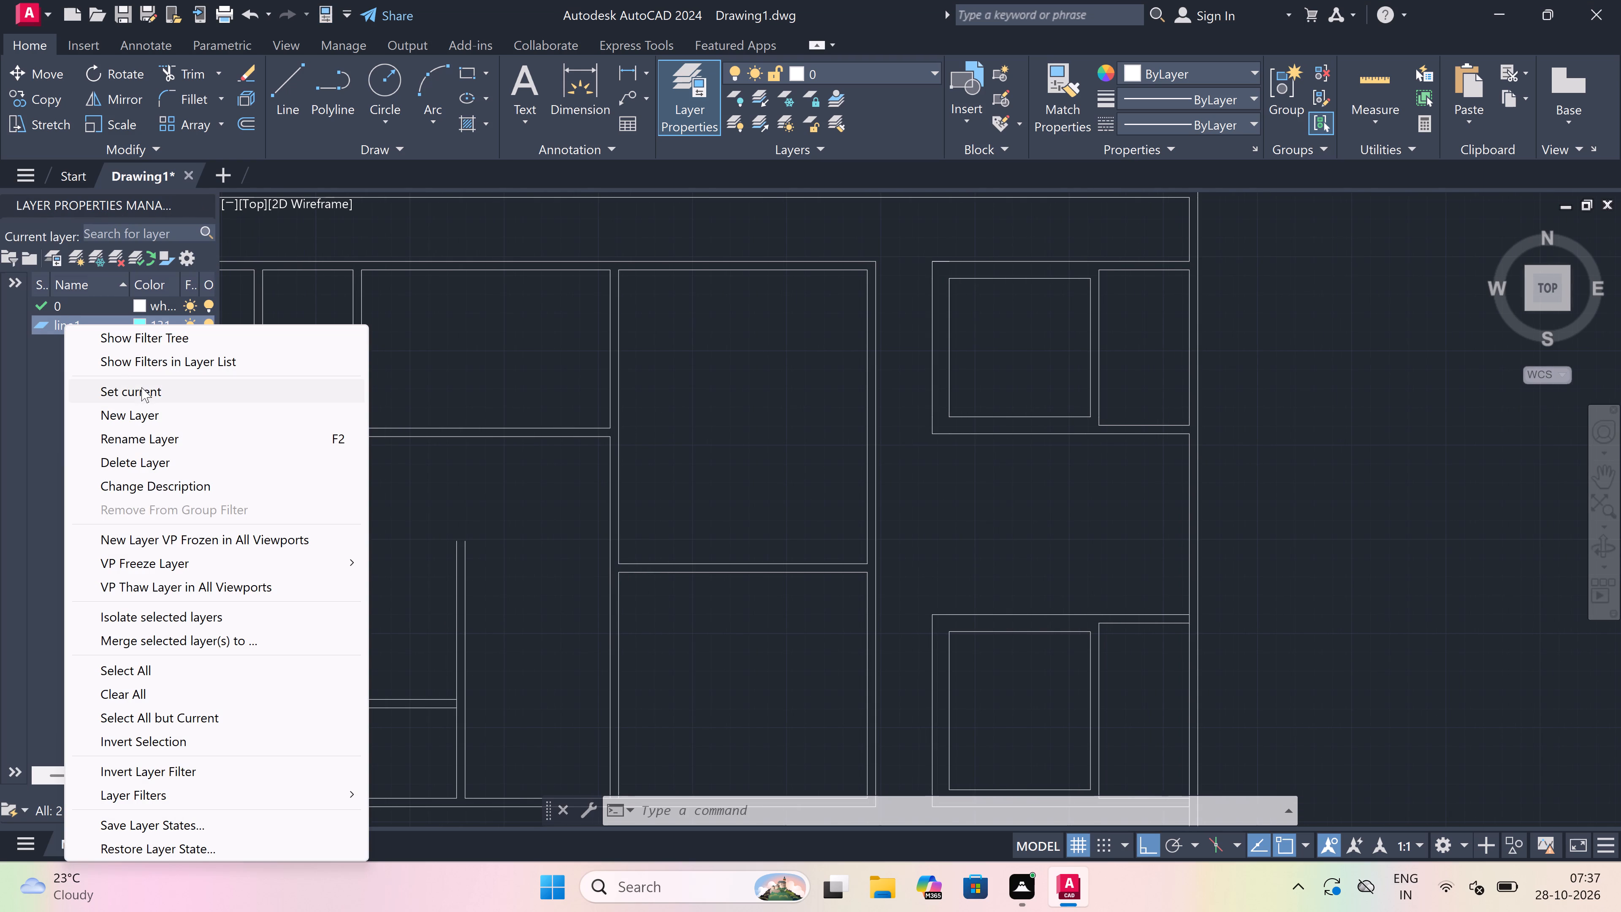
pyautogui.click(146, 408)
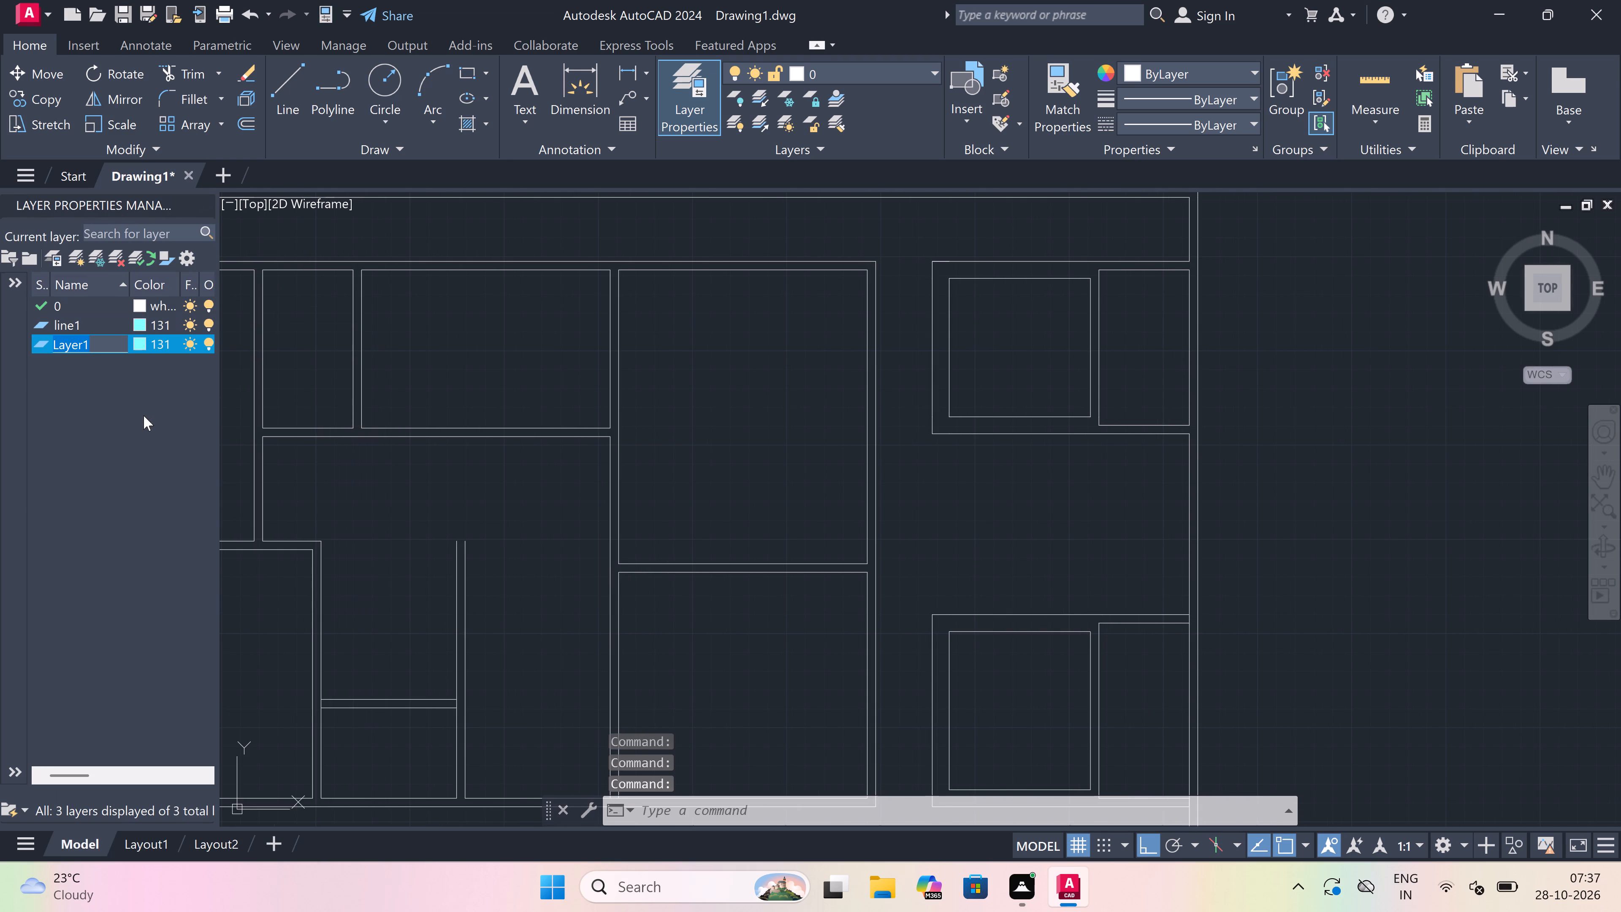
pyautogui.press('BackSpace')
pyautogui.write('line2')
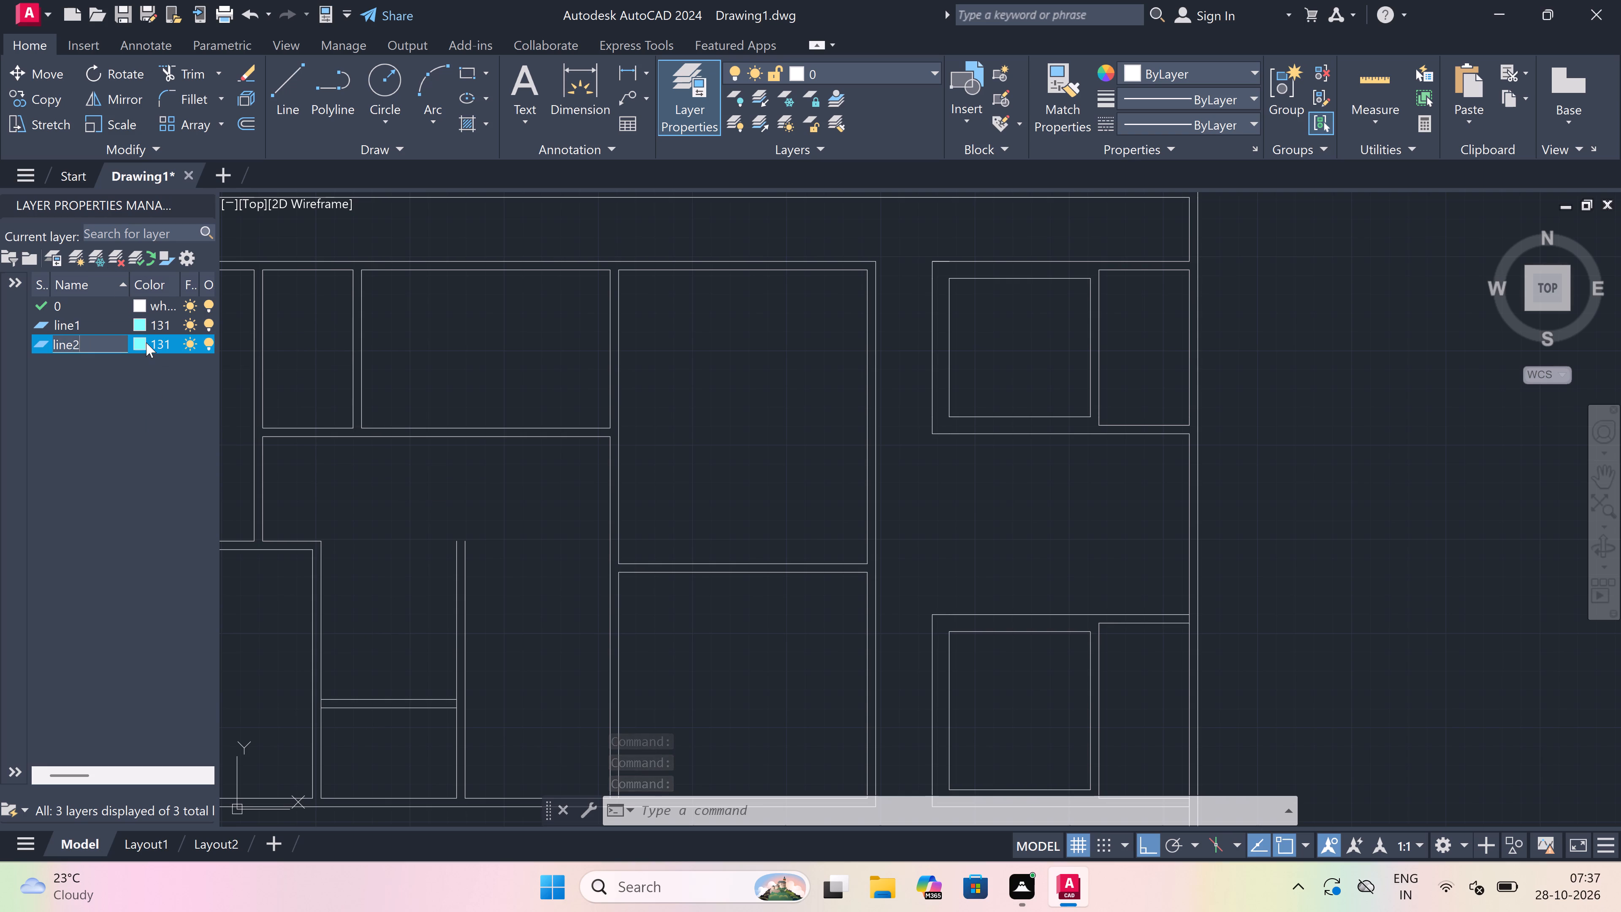
pyautogui.click(140, 347)
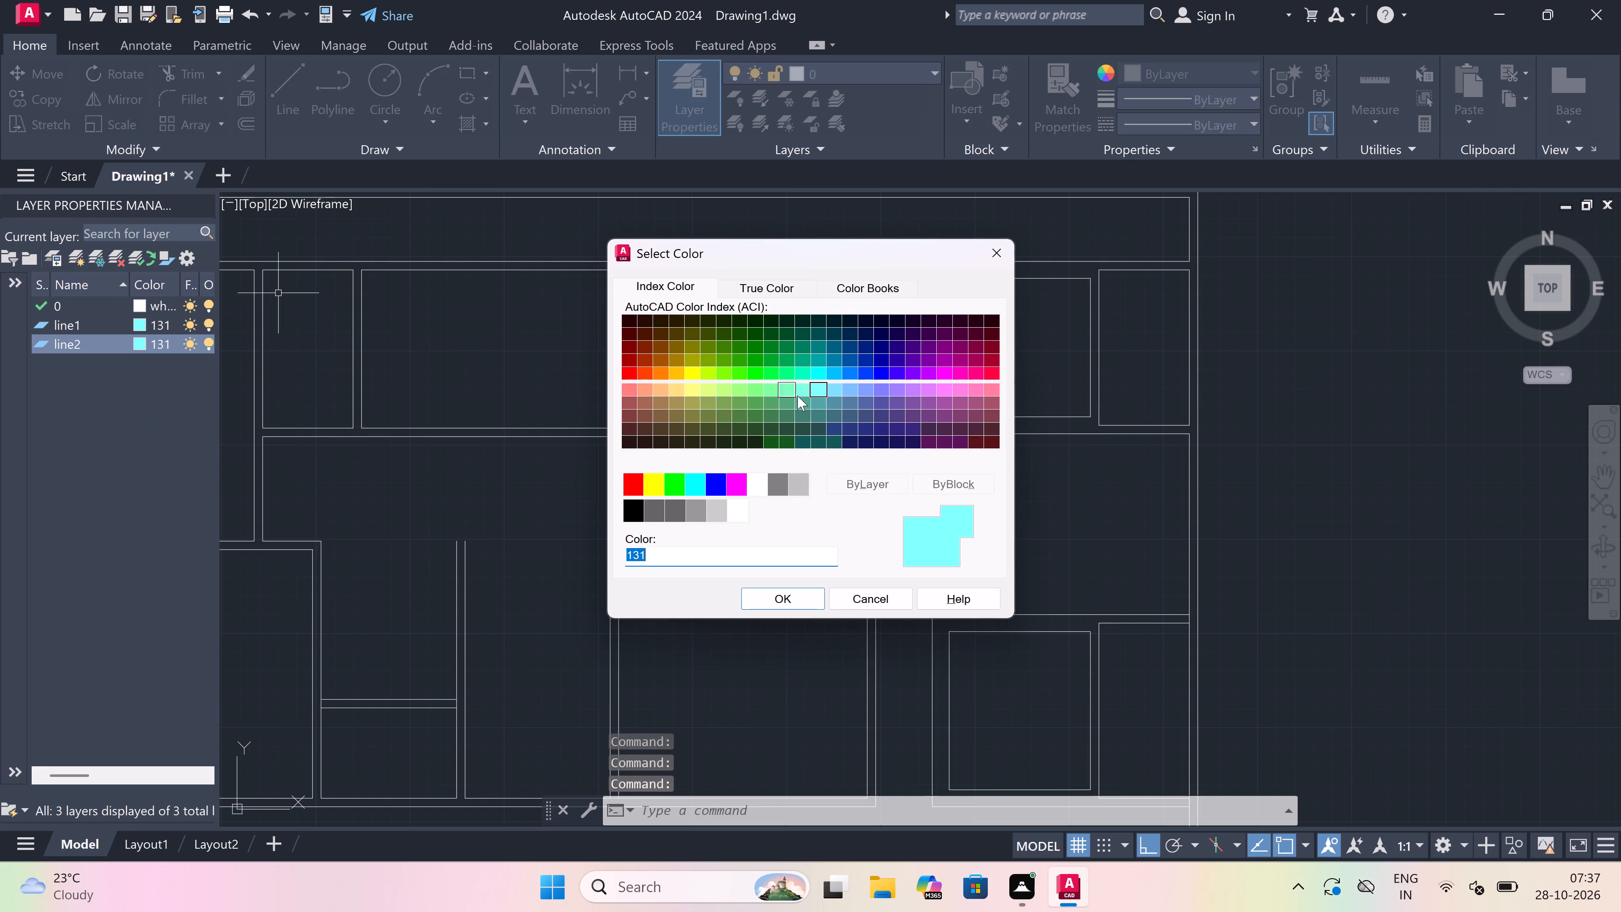
pyautogui.click(694, 385)
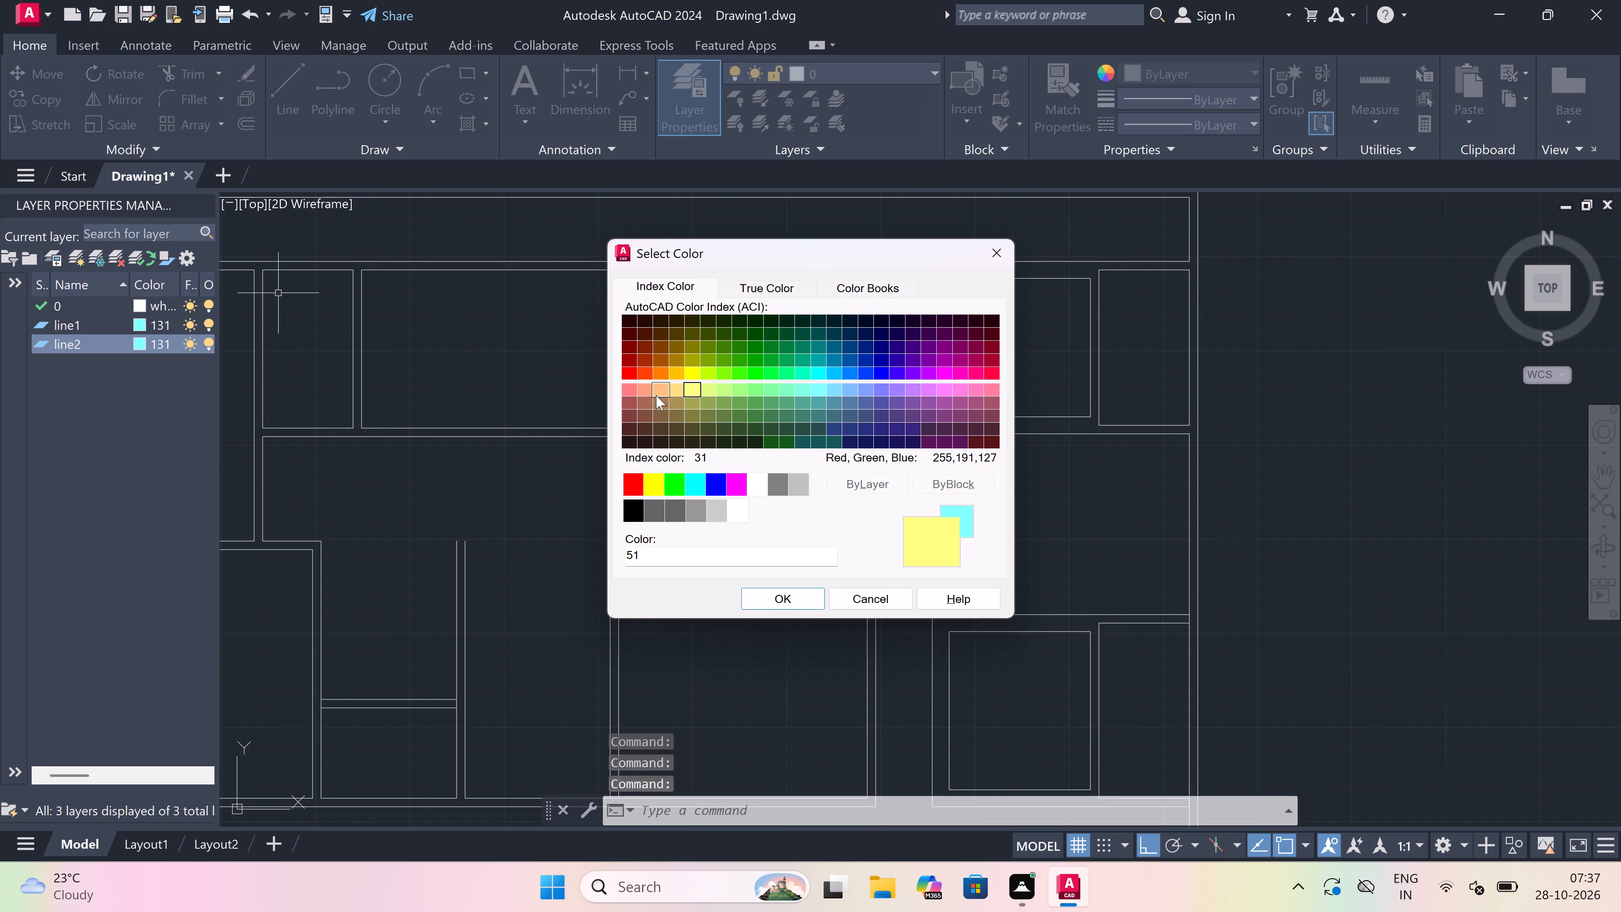
pyautogui.click(655, 395)
pyautogui.click(775, 593)
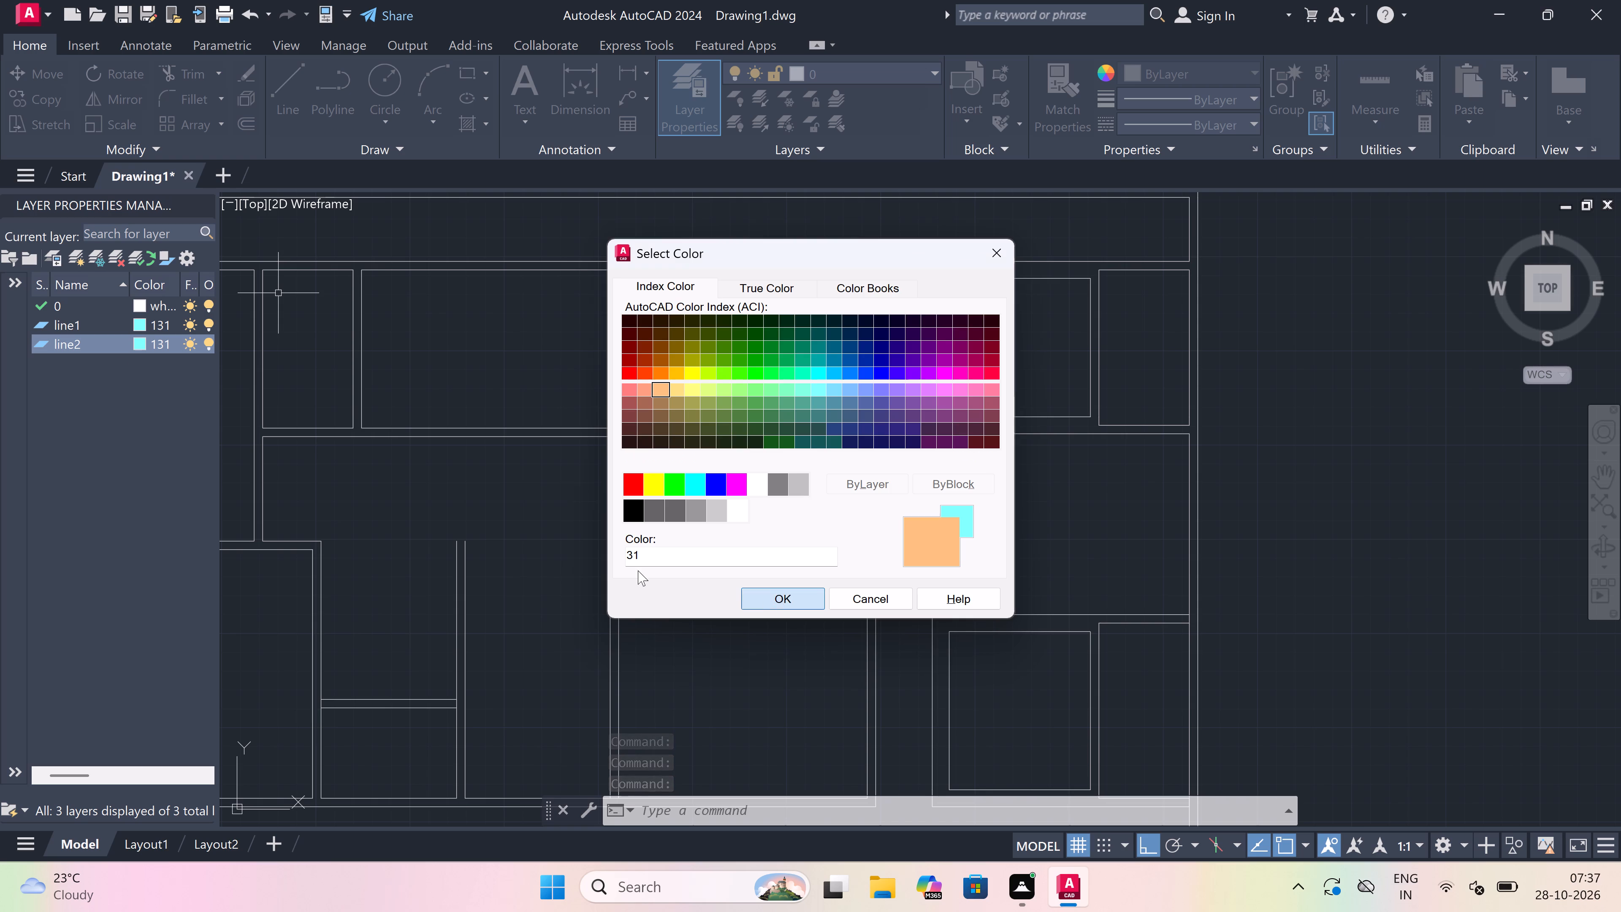
# Create a new layer named line3 and set its colour to index 141.
pyautogui.rightClick(68, 389)
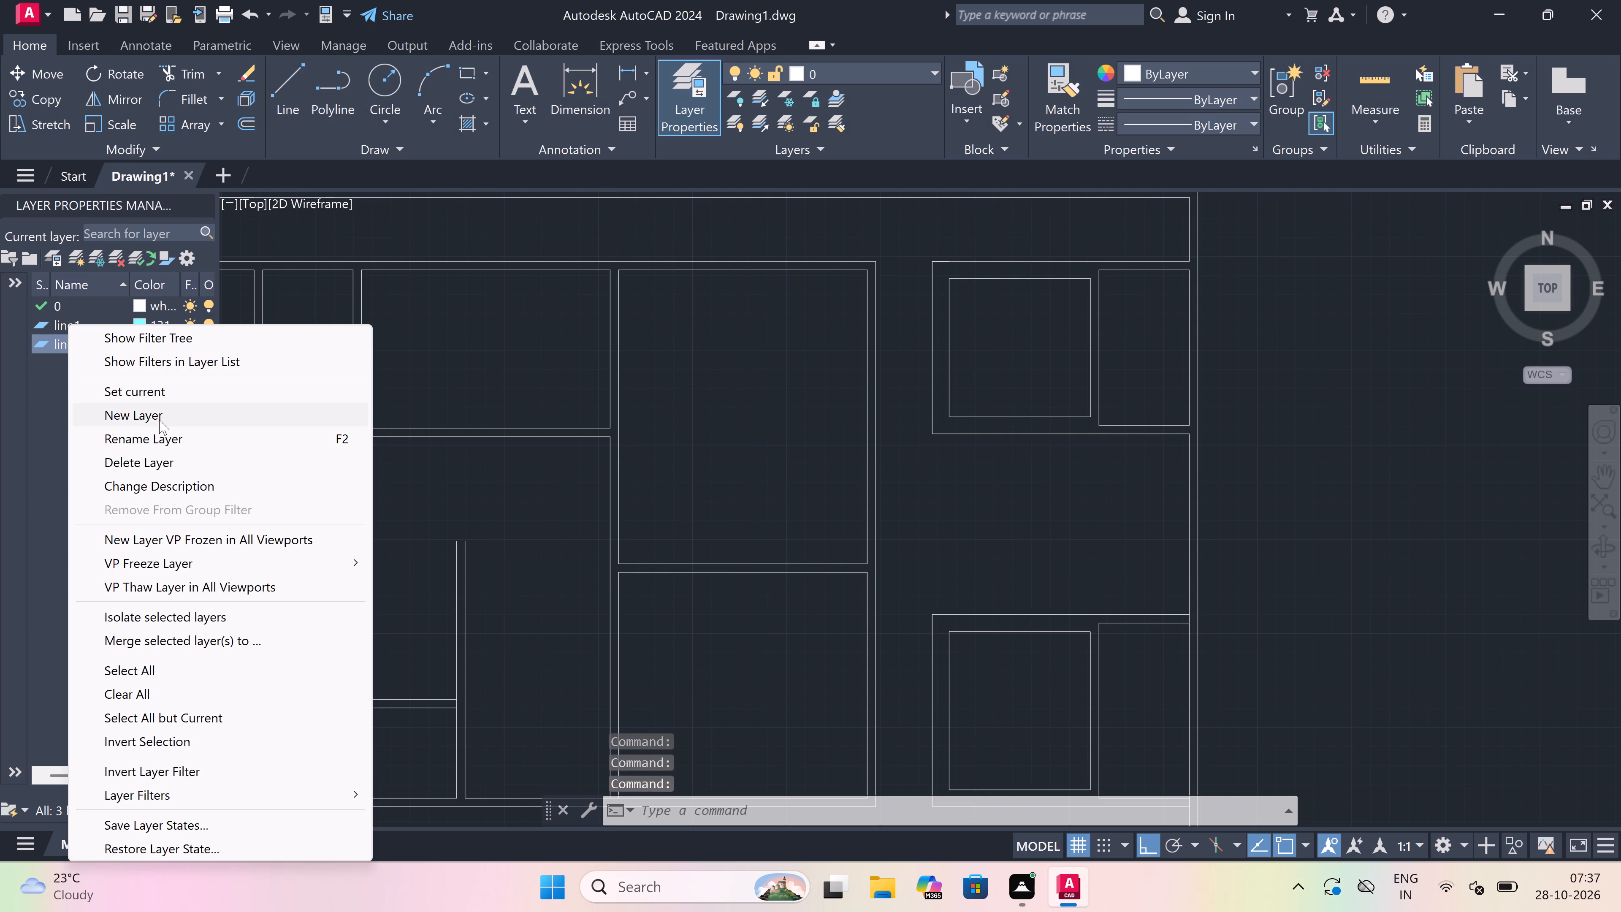
pyautogui.click(159, 418)
pyautogui.press('BackSpace')
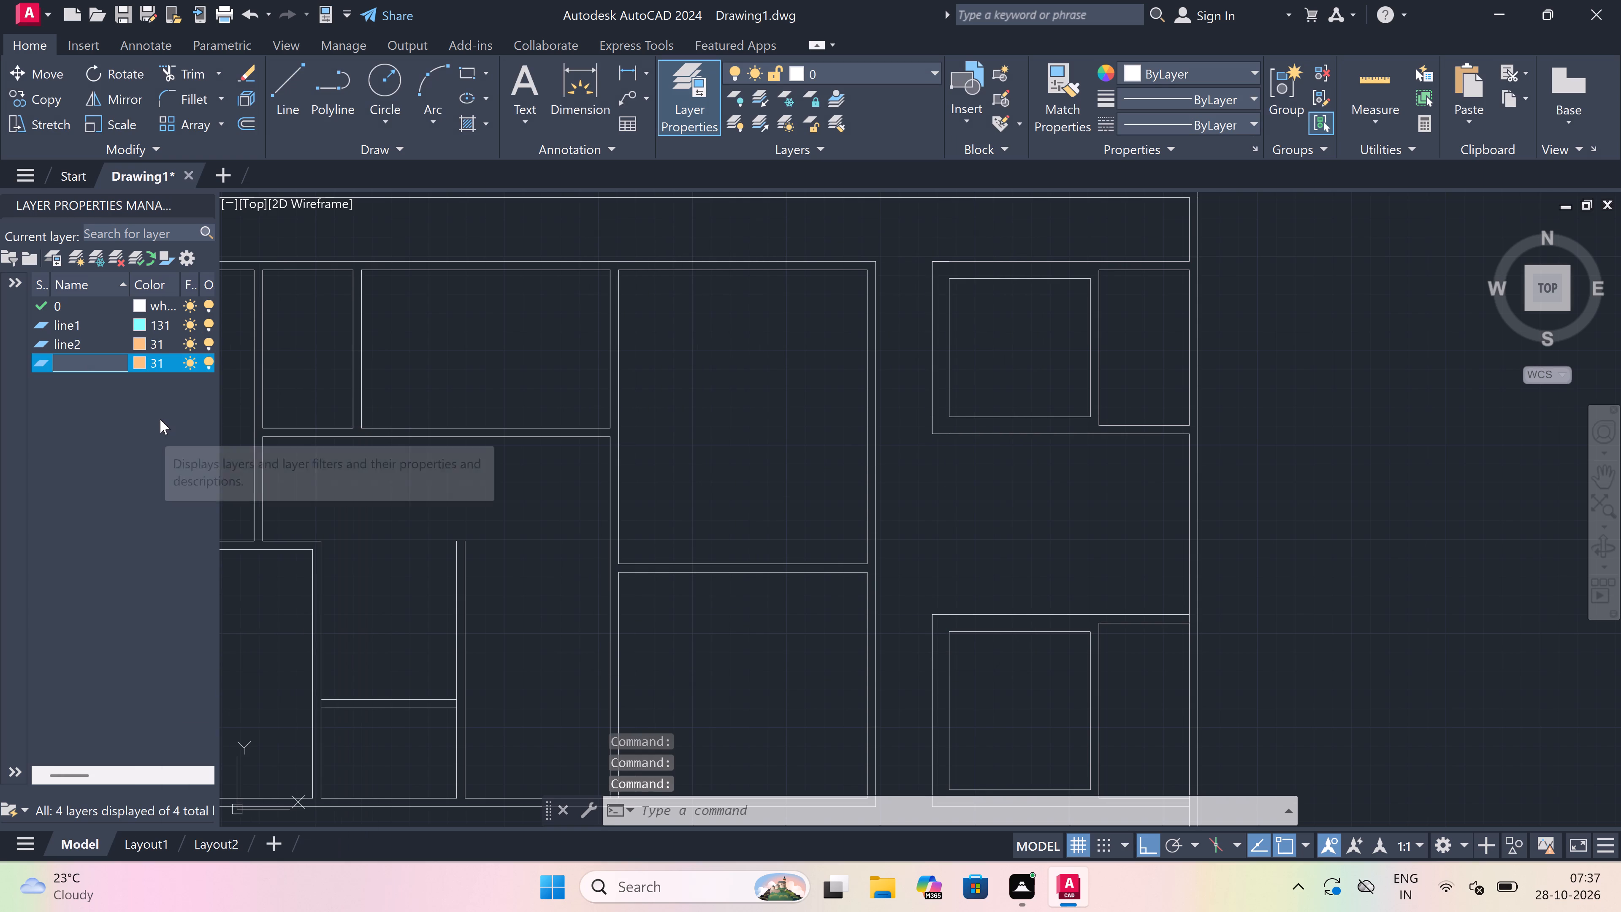
pyautogui.write('line3')
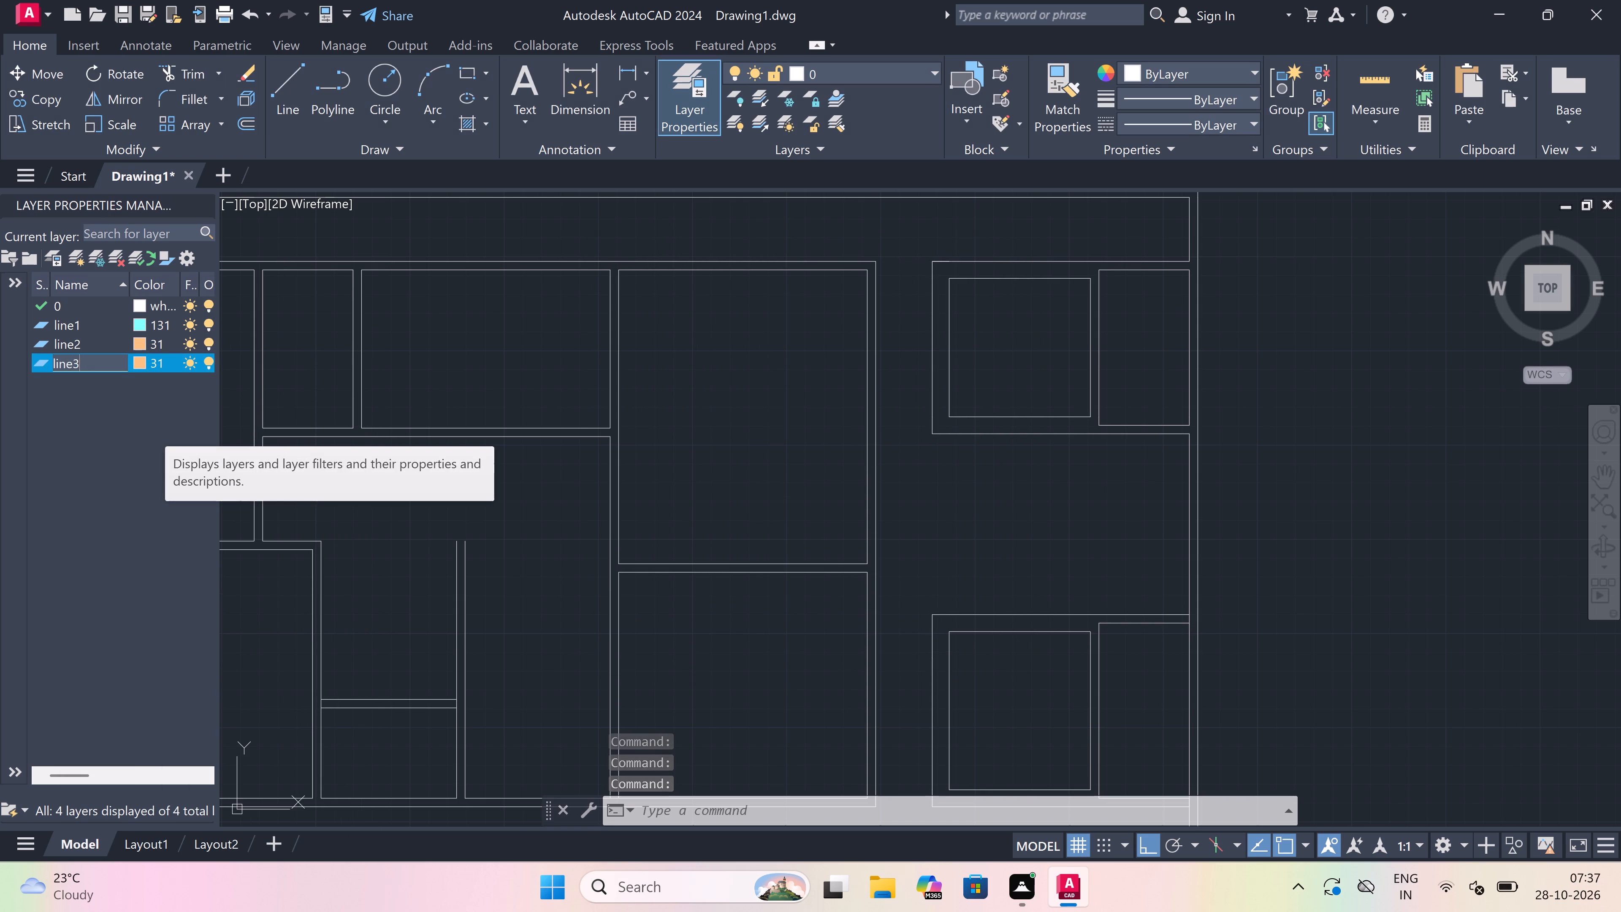
pyautogui.click(141, 358)
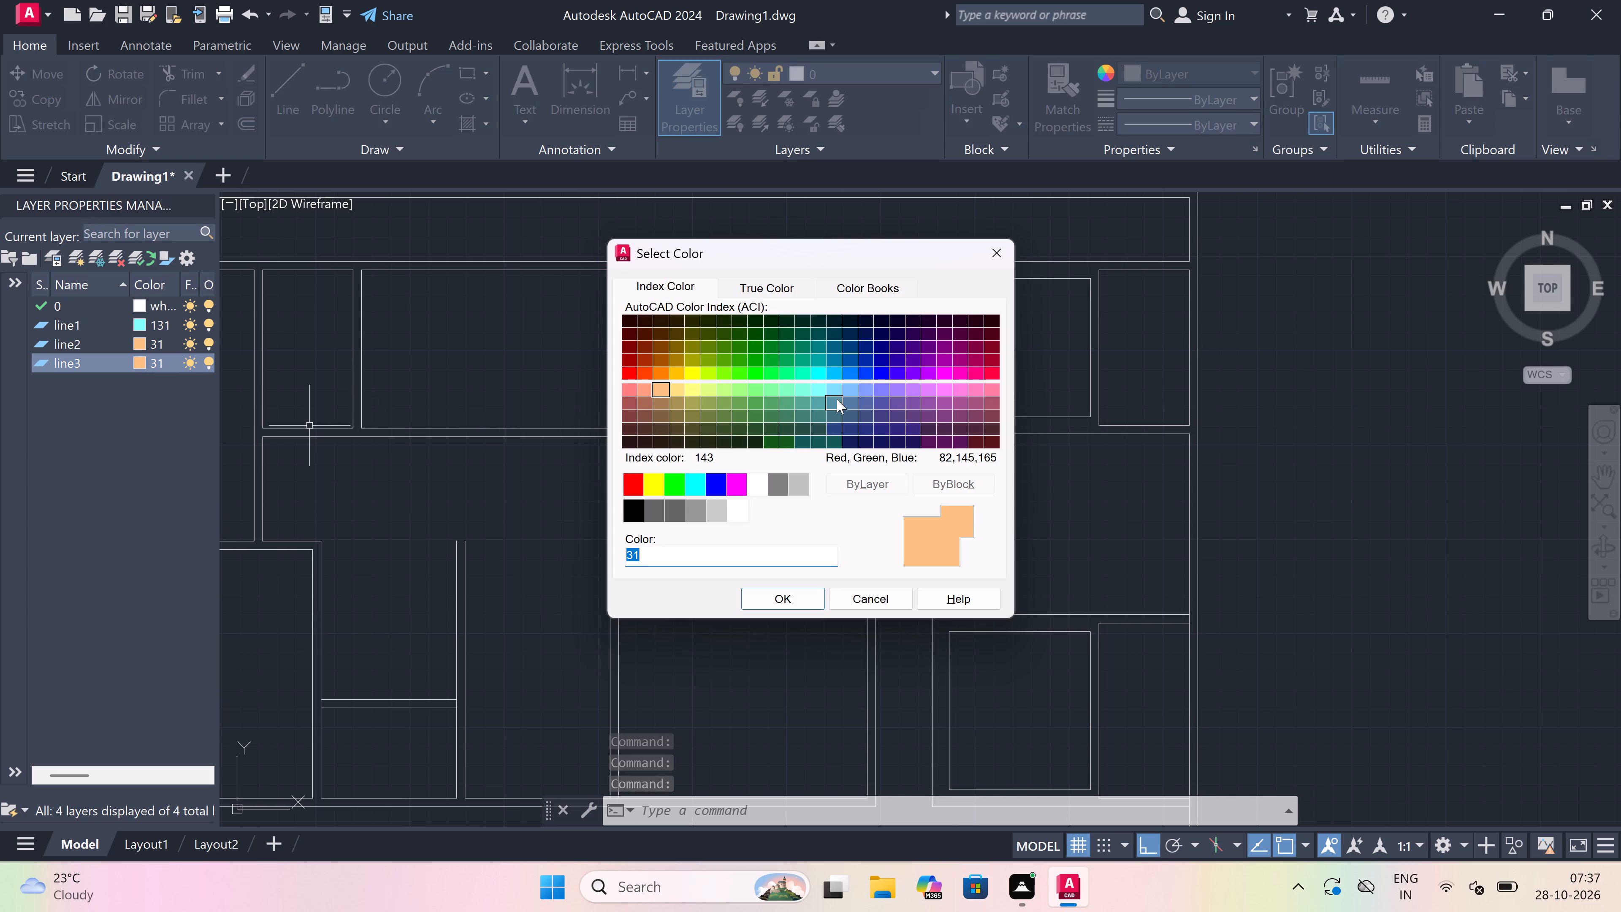
pyautogui.click(830, 390)
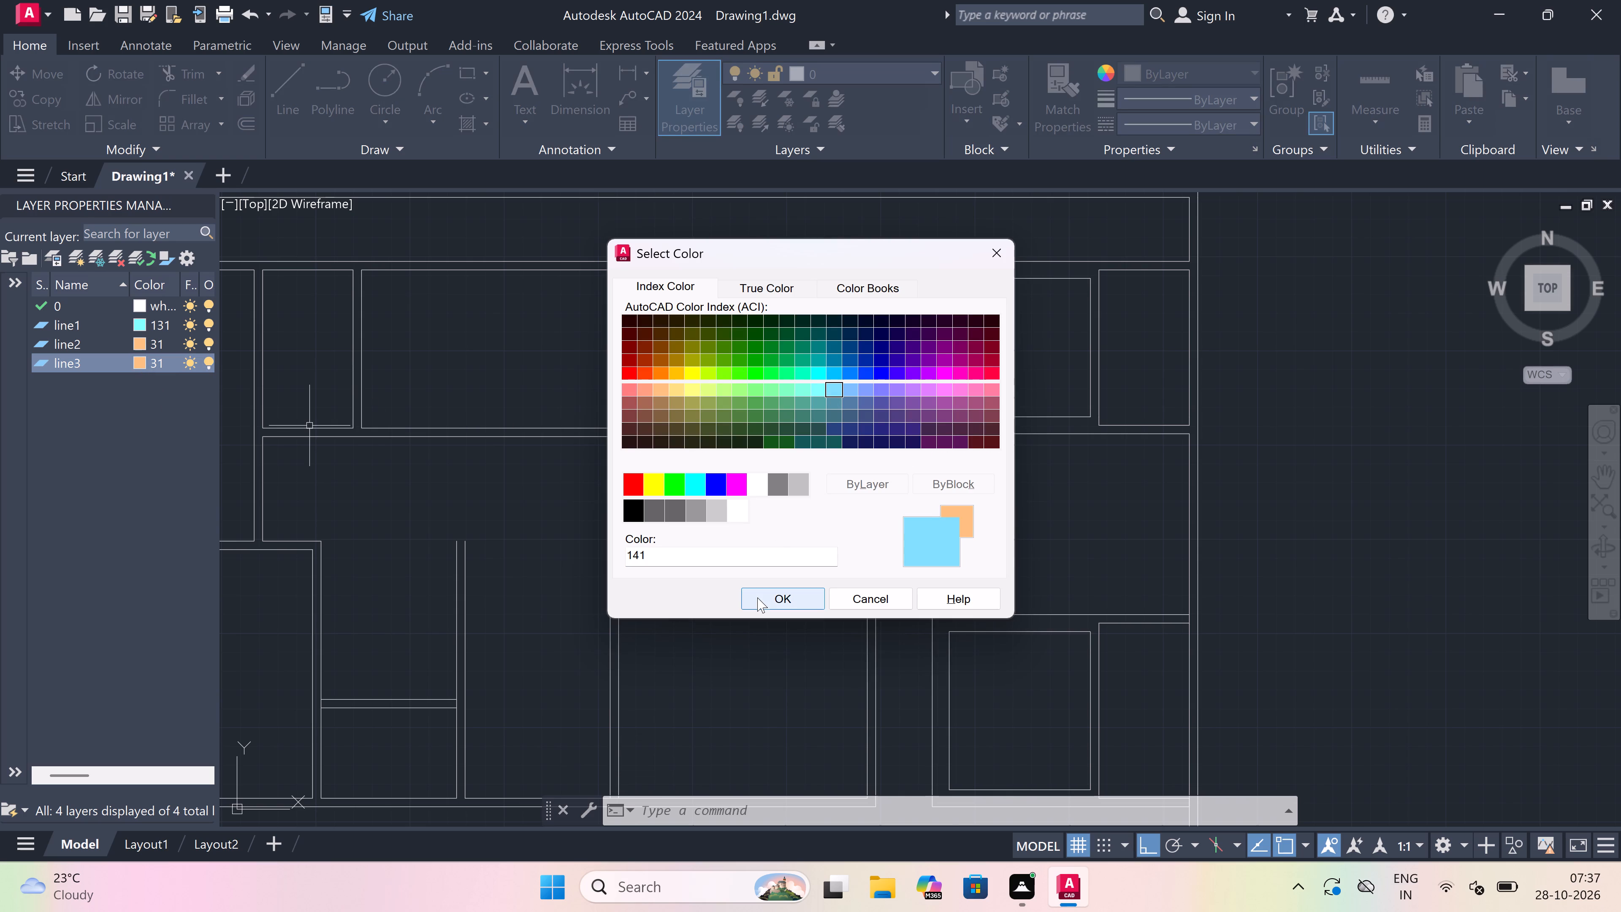
pyautogui.click(757, 597)
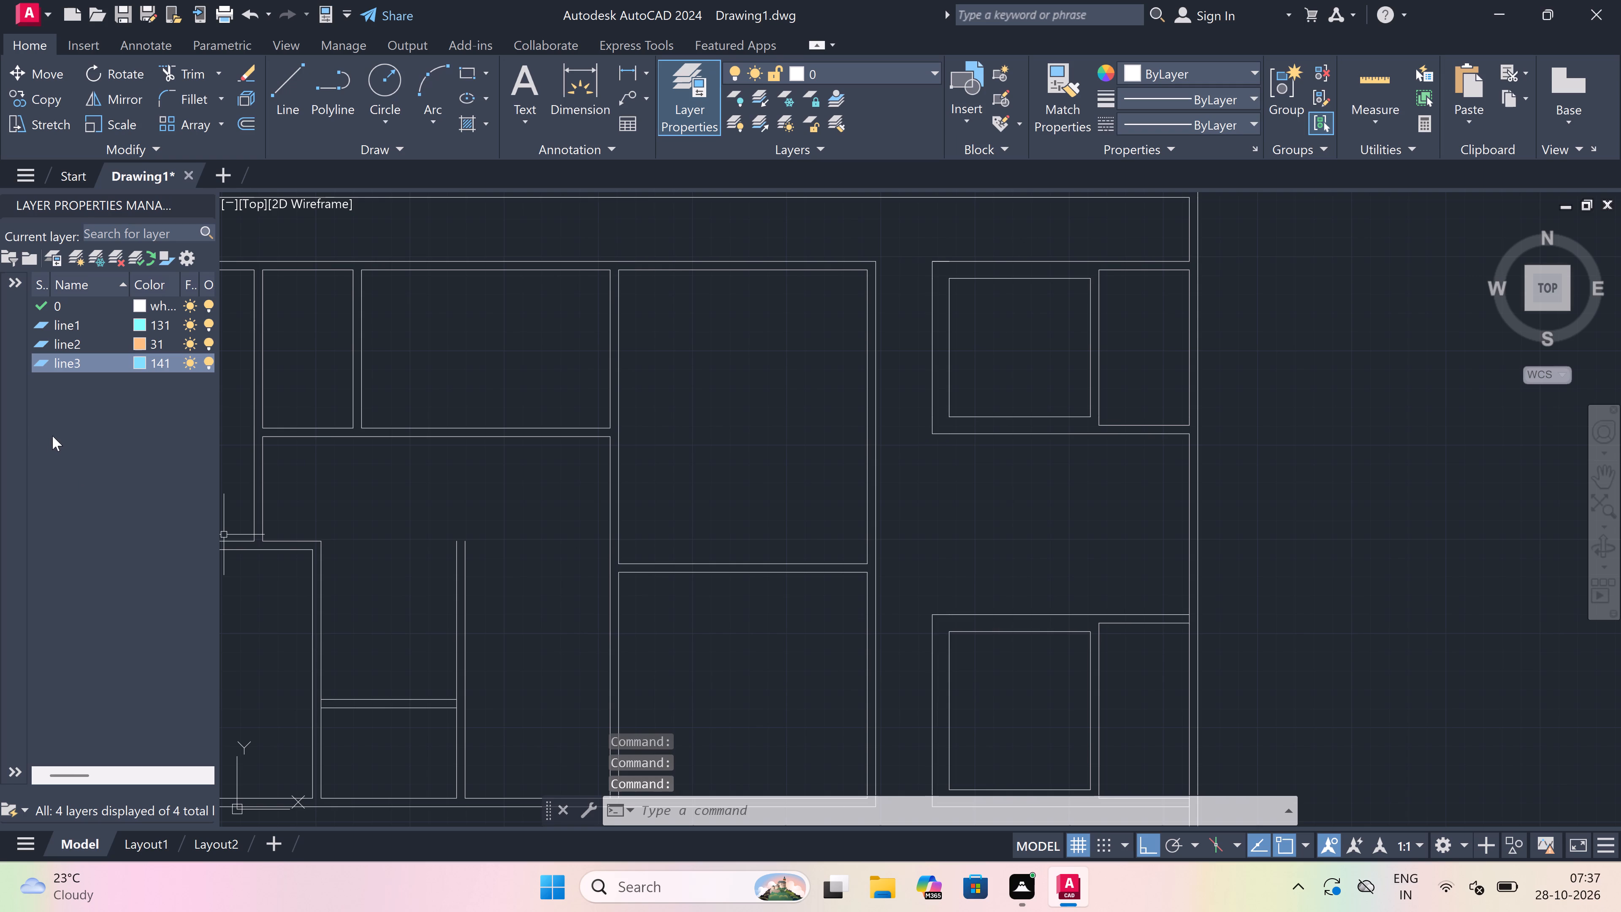
# Create a new layer named line4 and set its colour to index 181.
pyautogui.rightClick(52, 435)
pyautogui.click(139, 423)
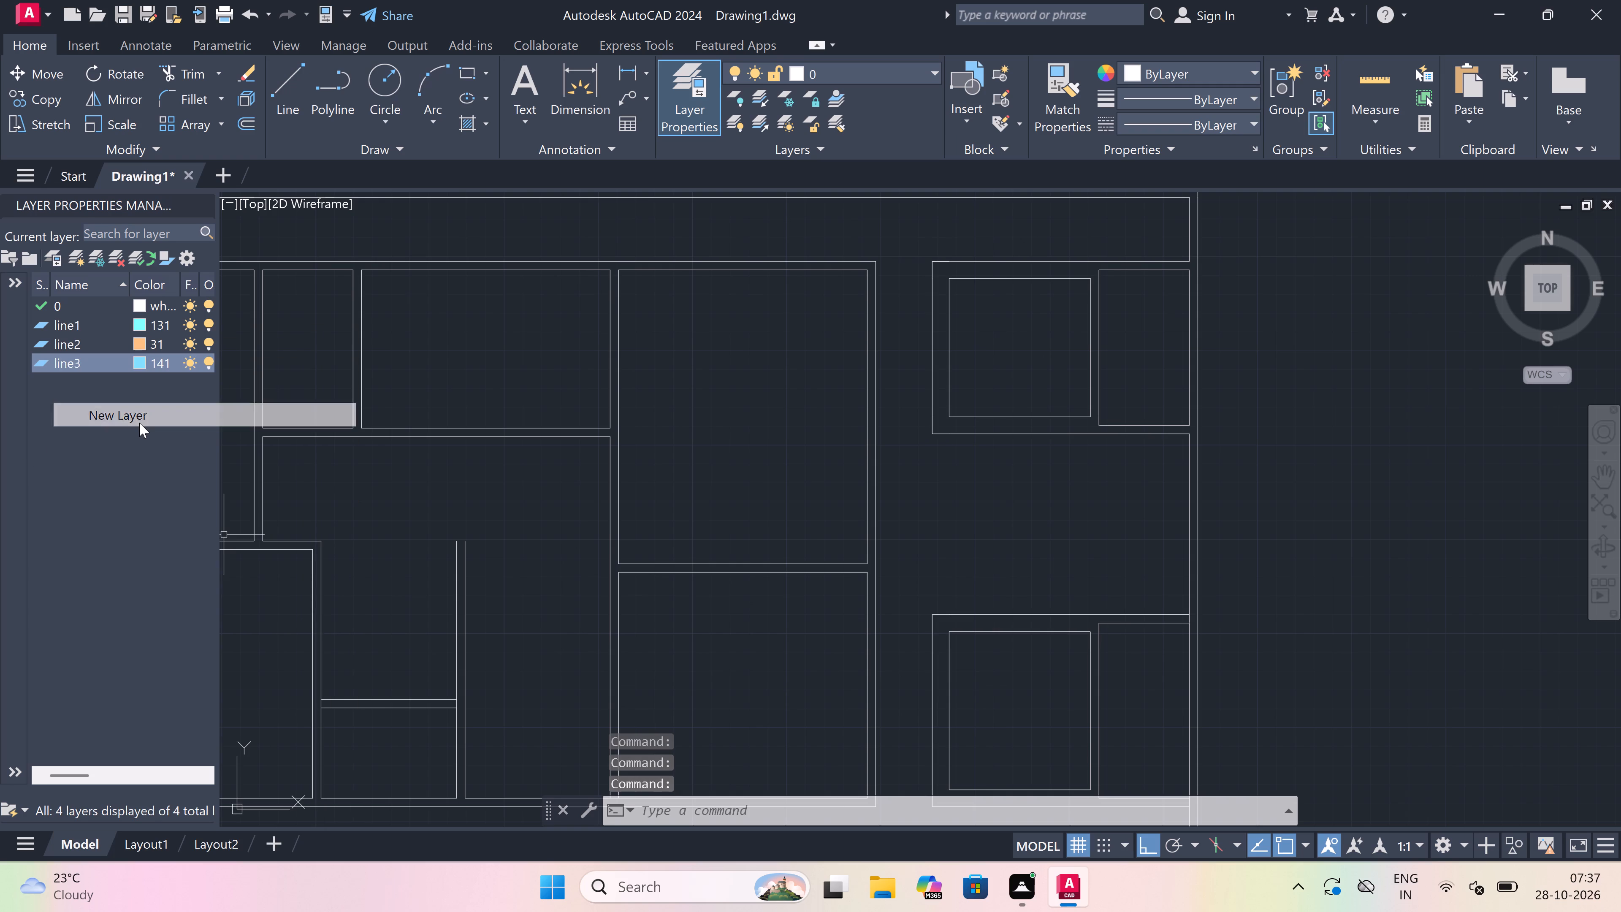
pyautogui.press('BackSpace')
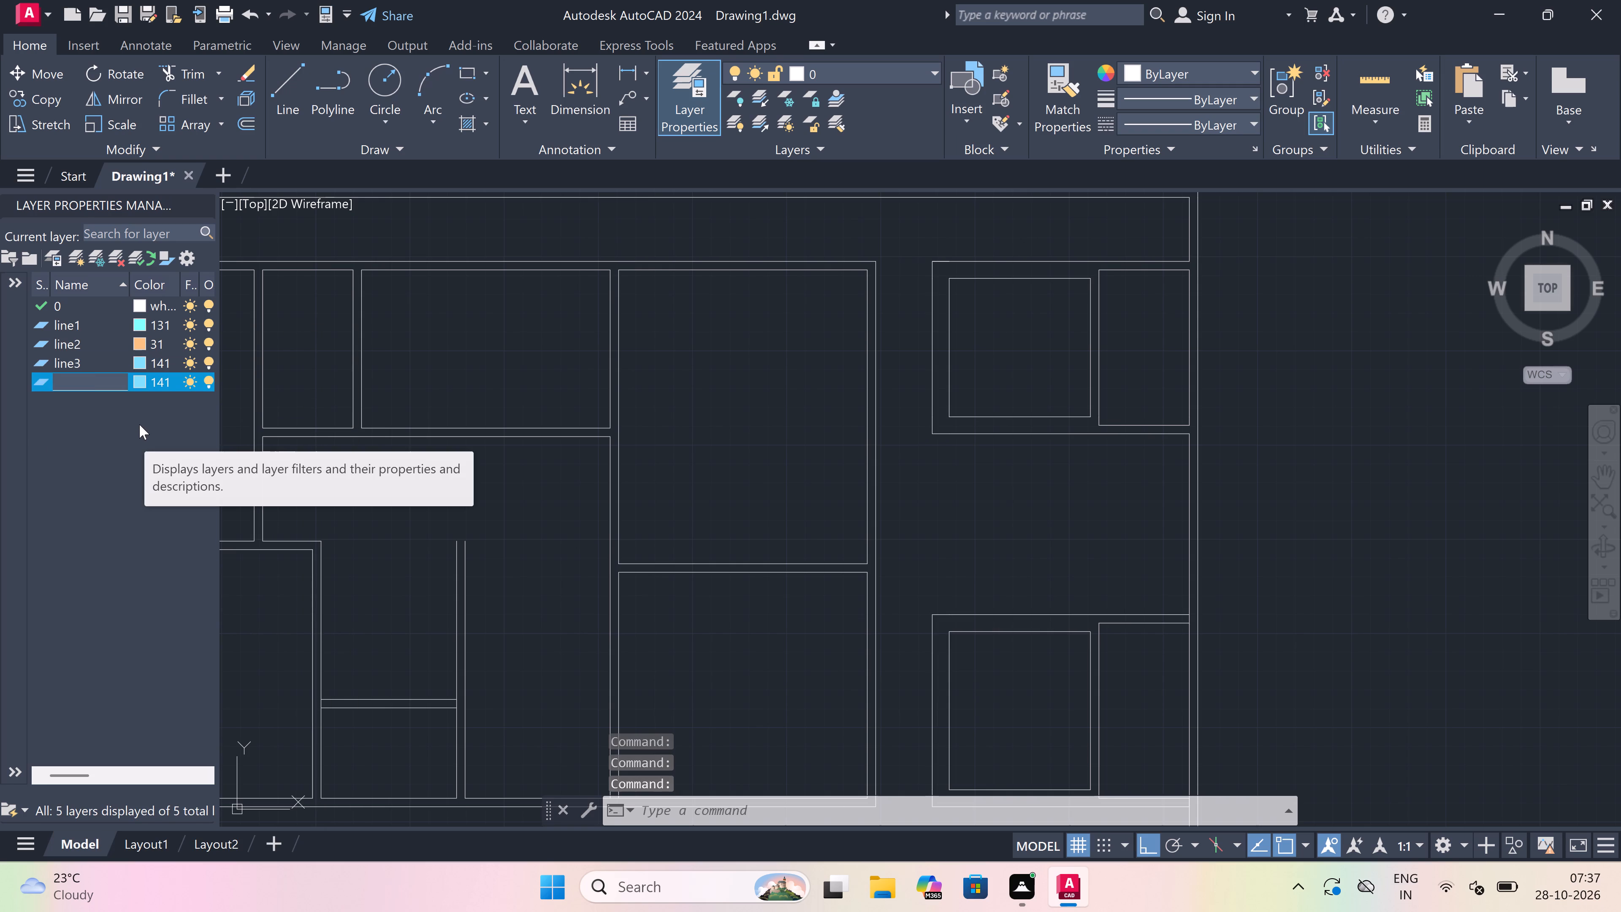
pyautogui.write('line')
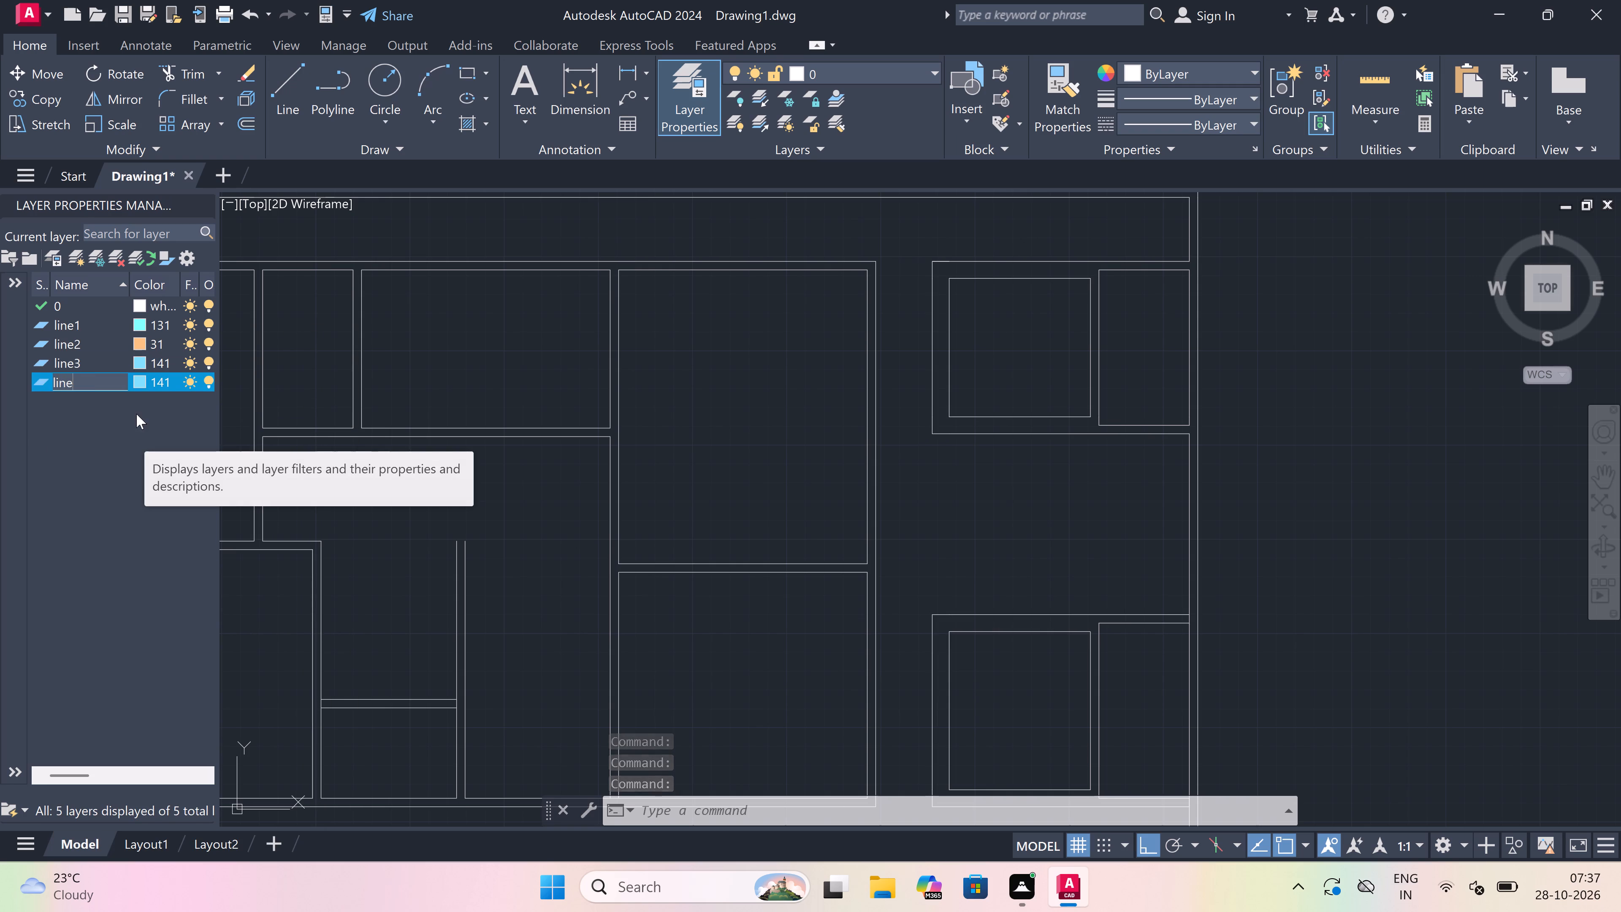
pyautogui.press('4')
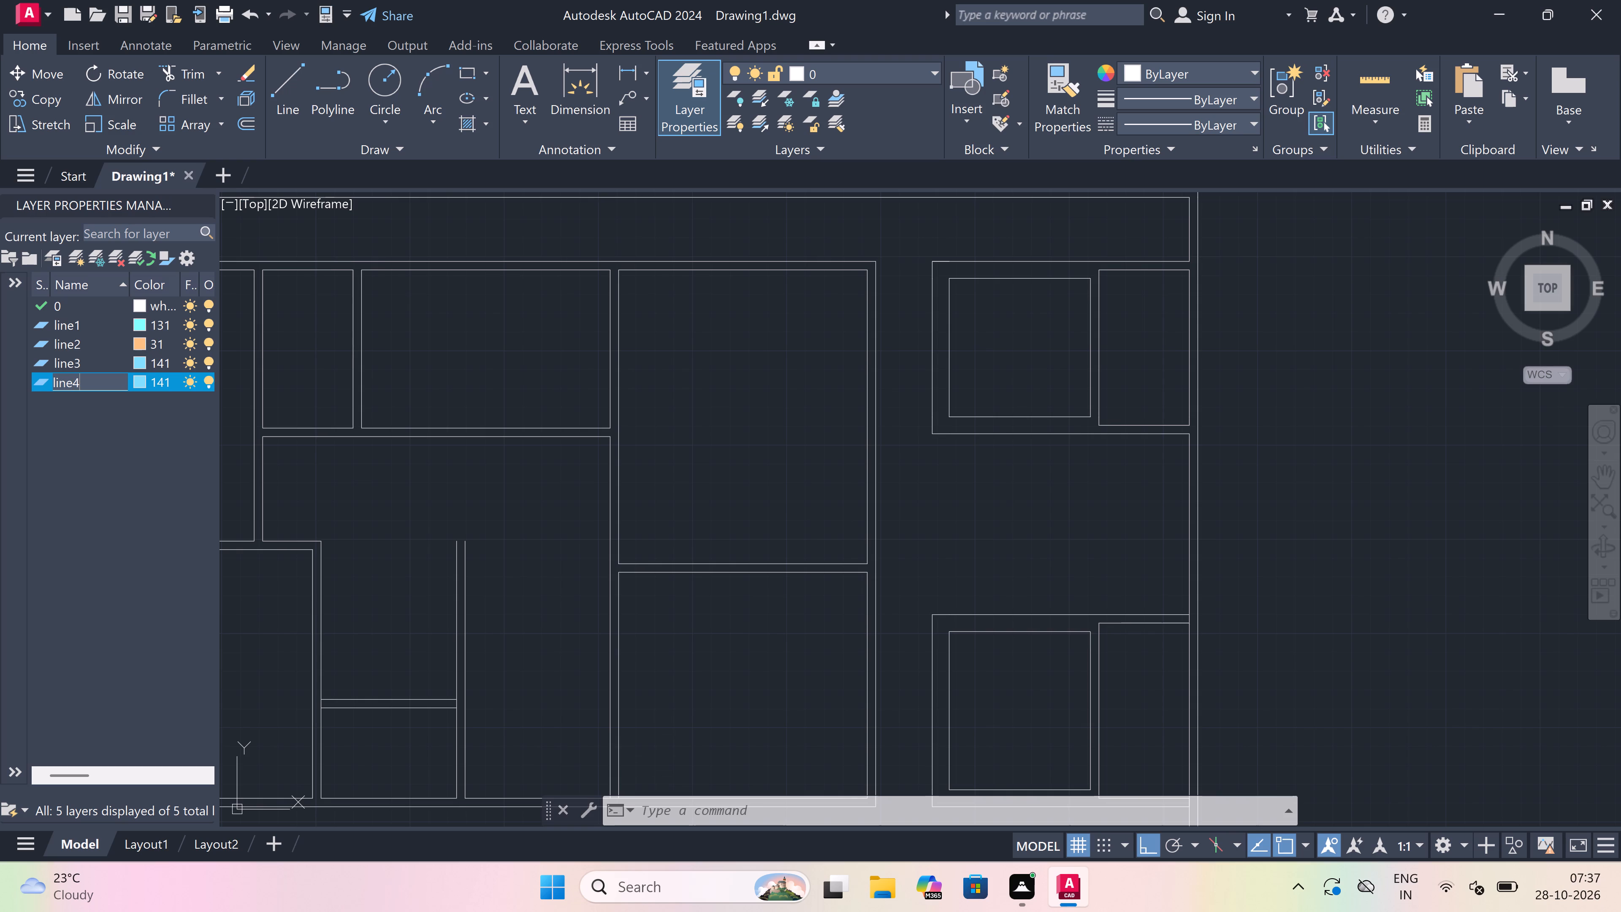
pyautogui.click(138, 384)
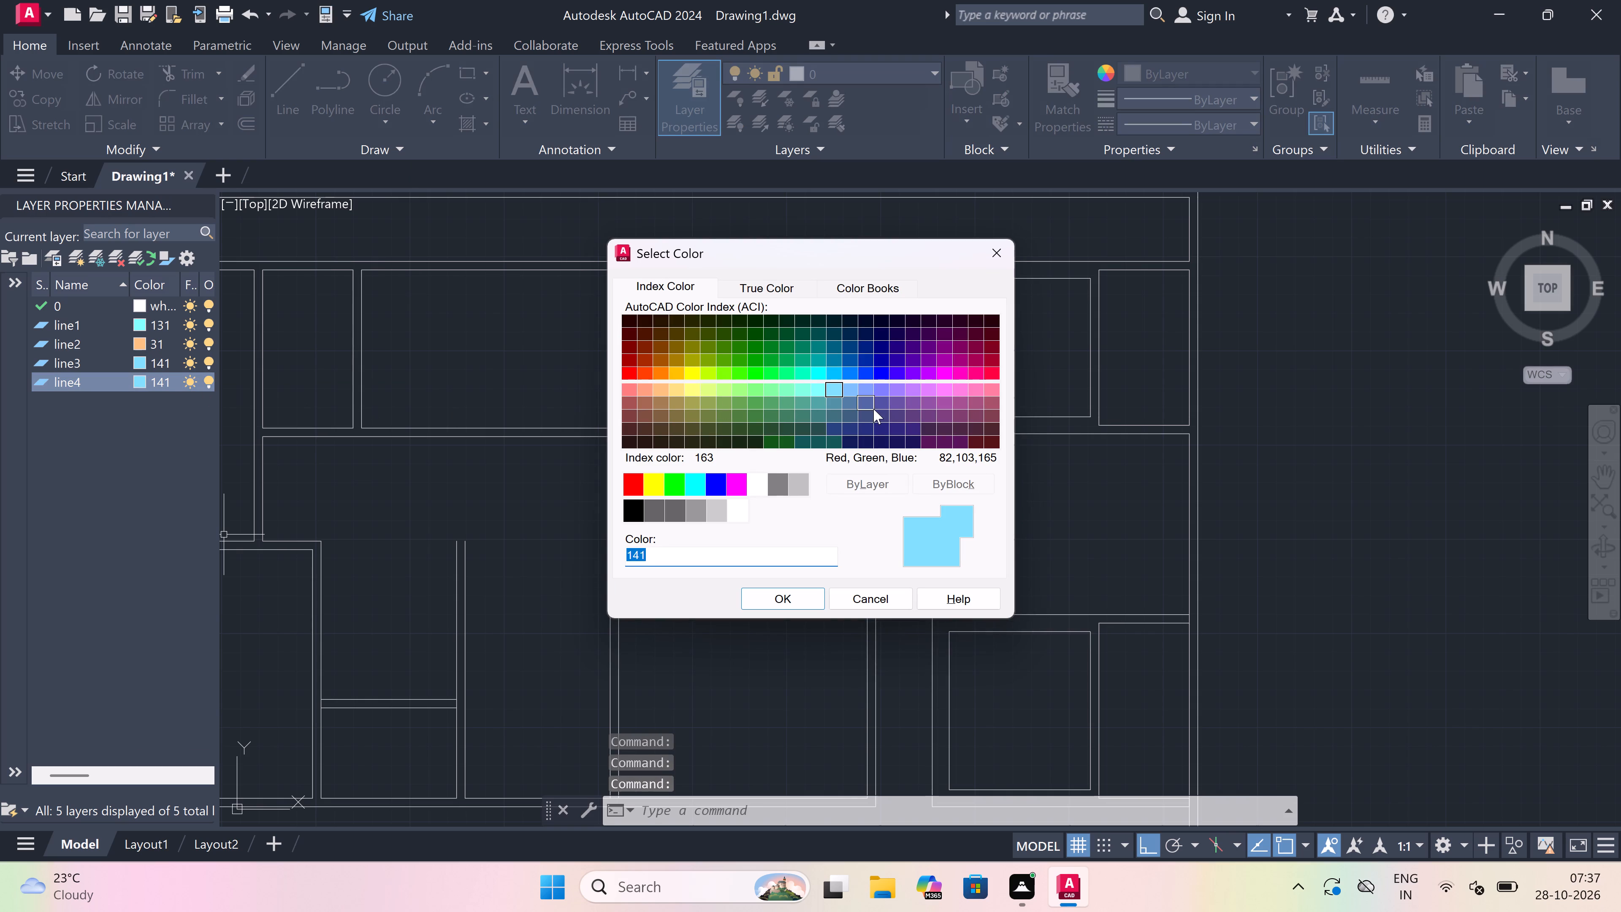
pyautogui.click(897, 388)
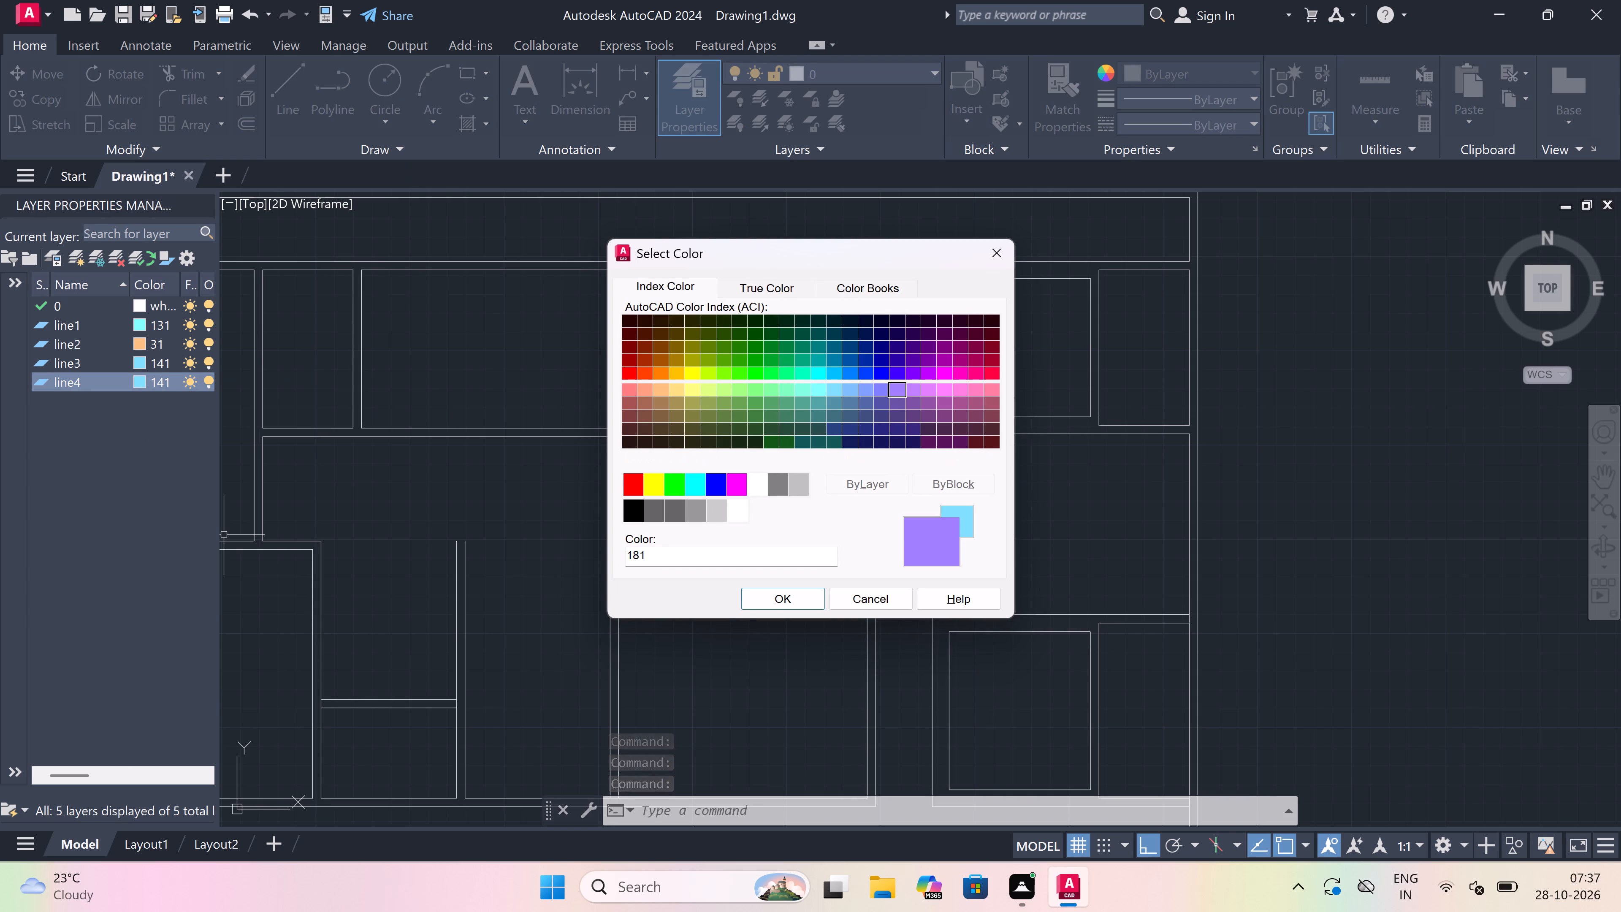
pyautogui.moveTo(769, 594); pyautogui.dragTo(754, 601)
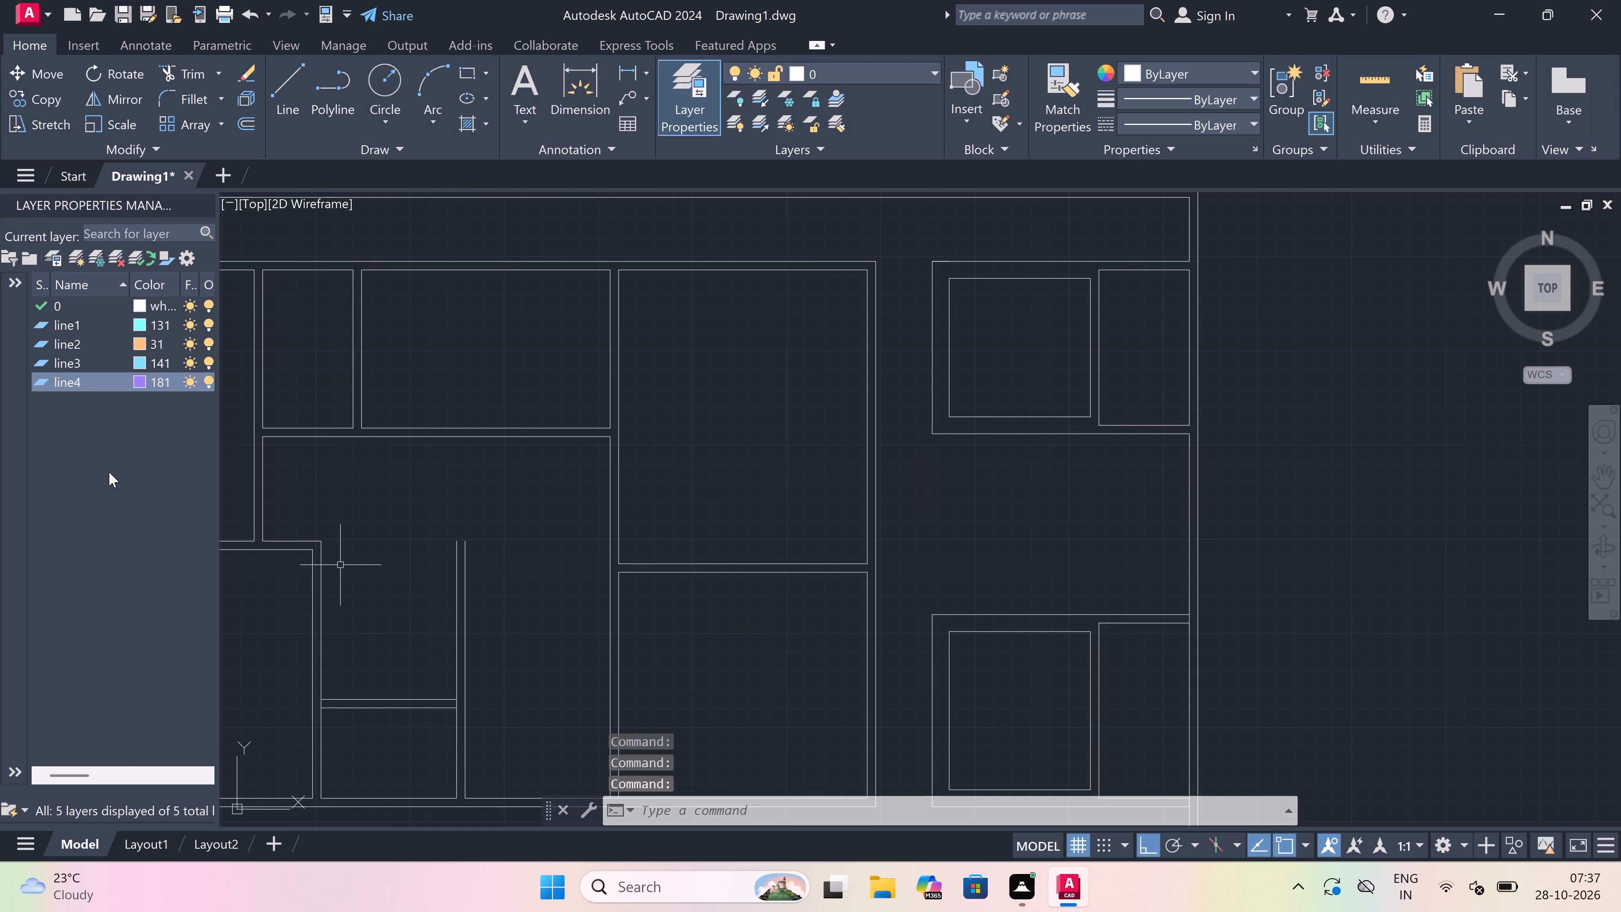
# Change the colour of layer line3 to index 81.
pyautogui.click(143, 365)
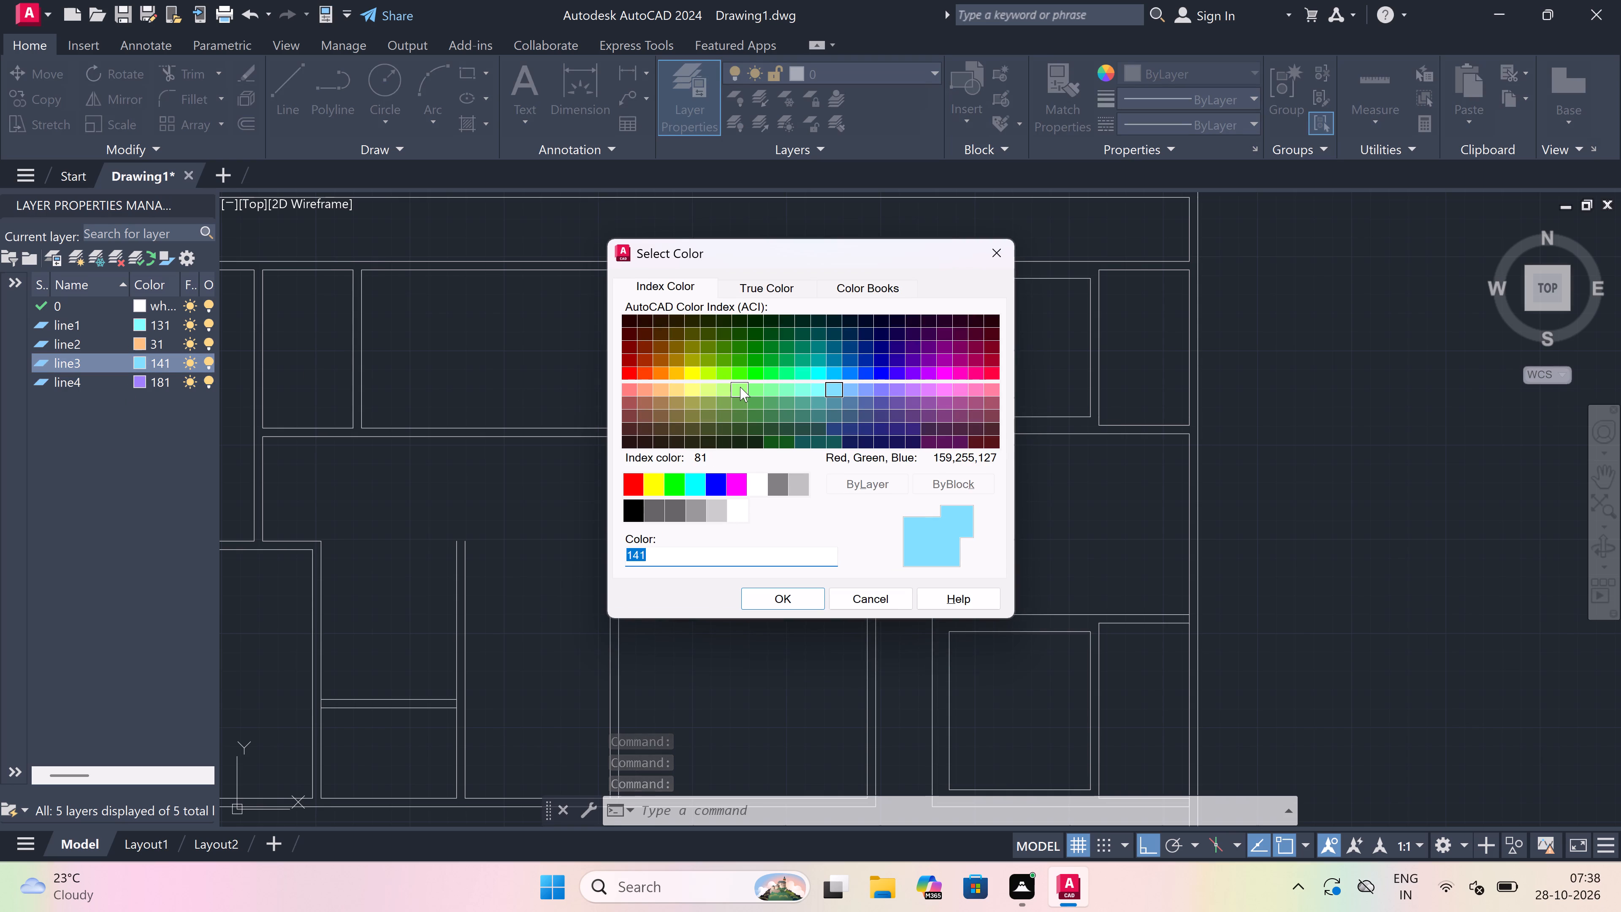
pyautogui.click(740, 387)
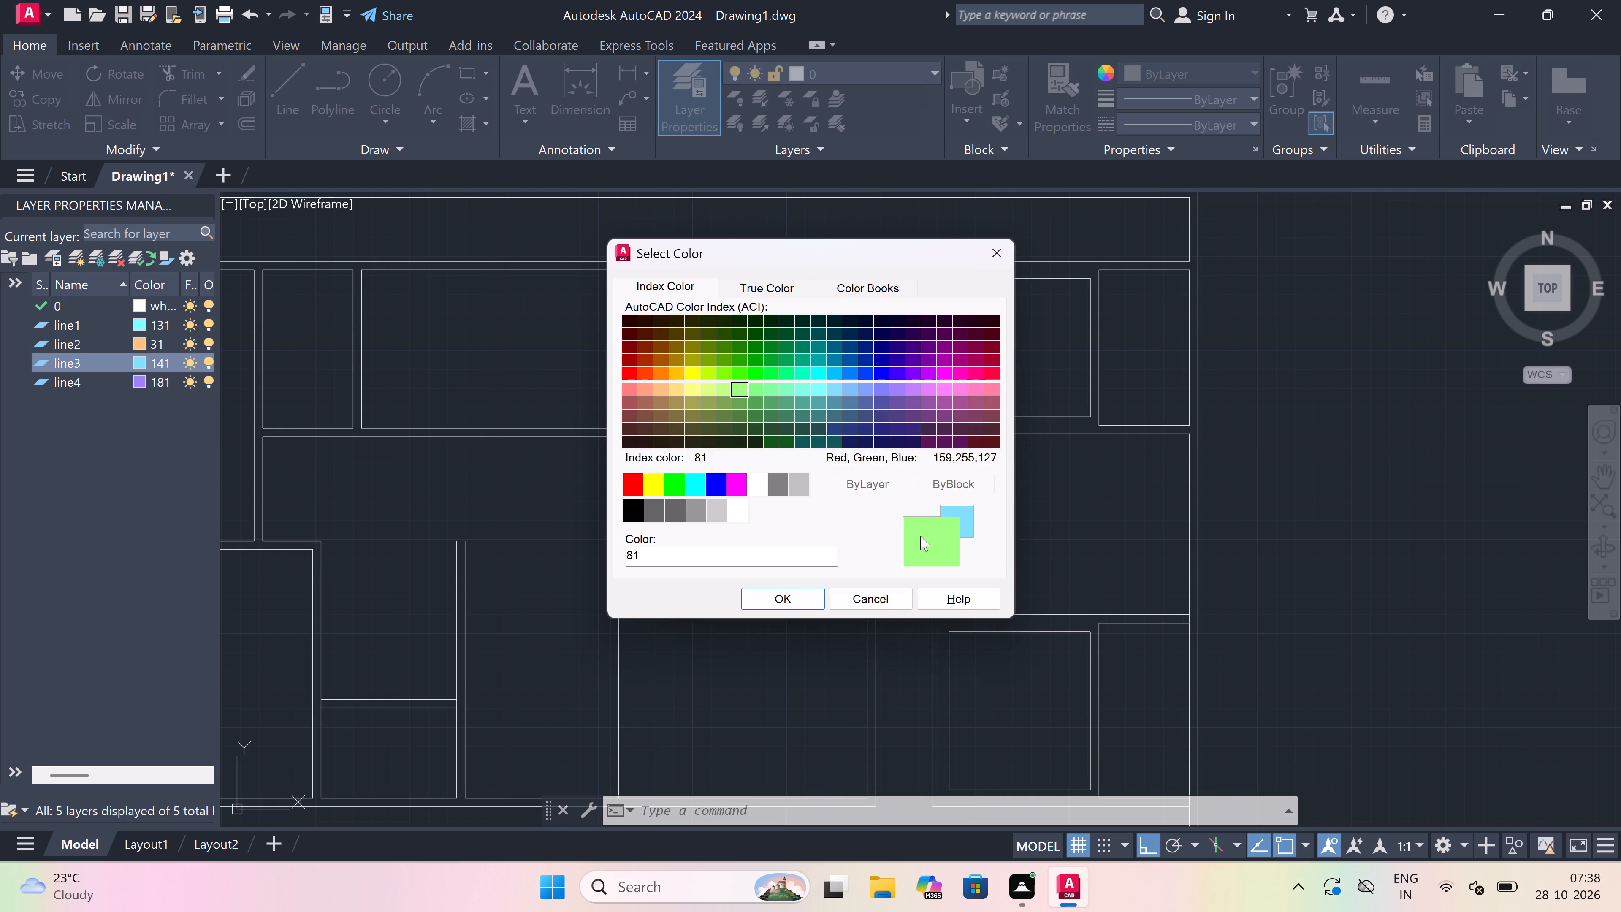
pyautogui.click(794, 592)
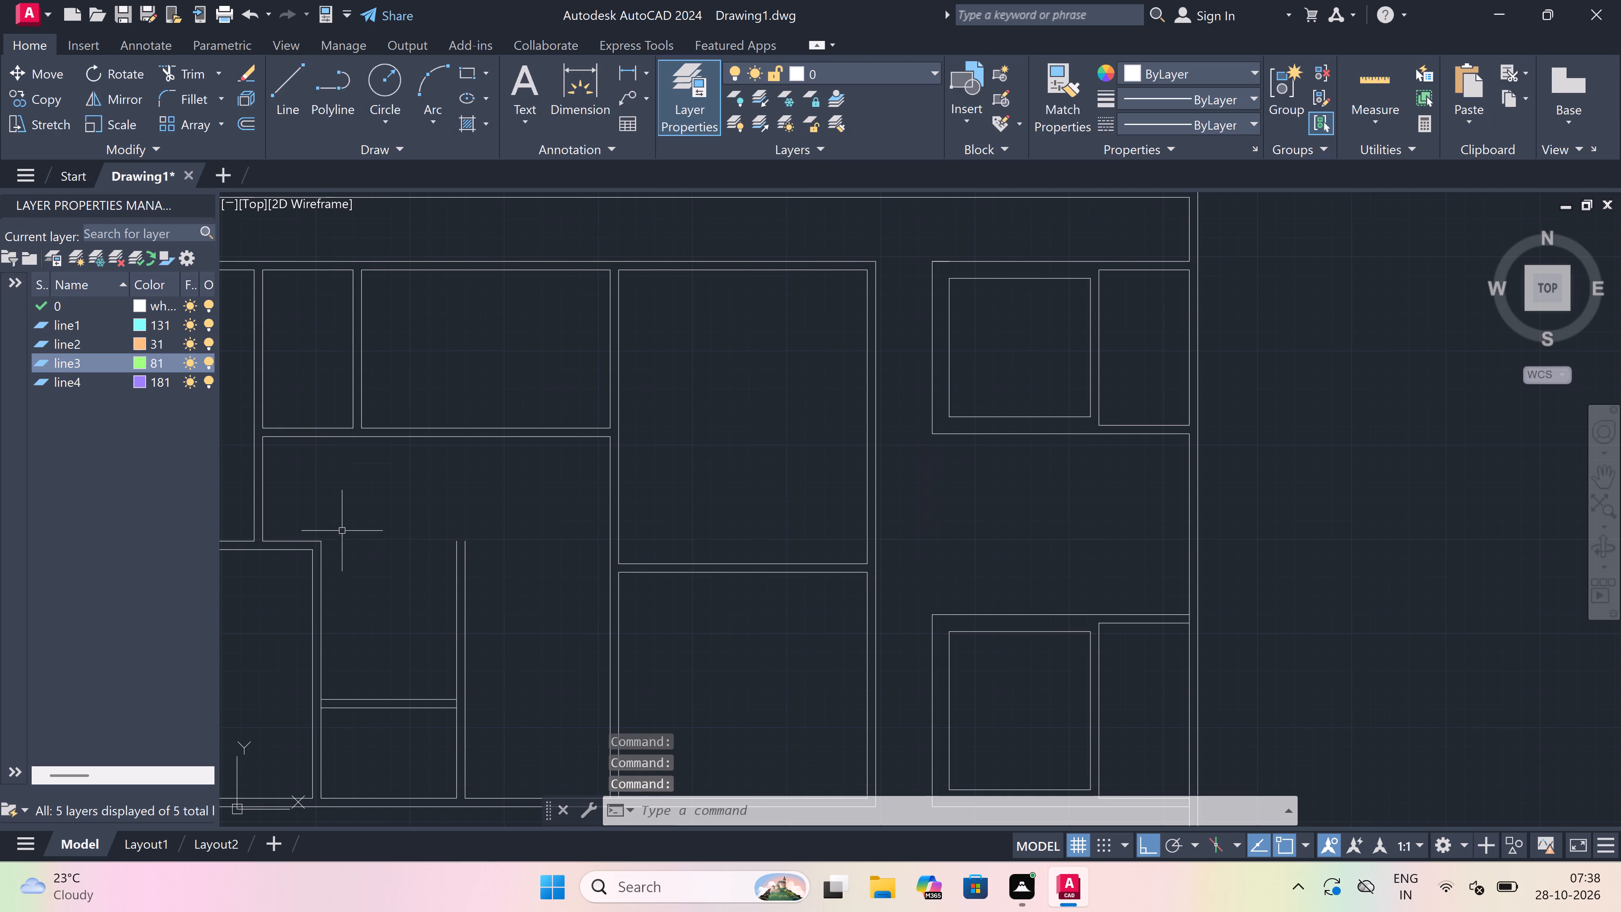
# Extend the upper line of the short horizontal wall to the outer line of the adjoining vertical double wall in the lower block.
pyautogui.scroll(-2, 858, 551)
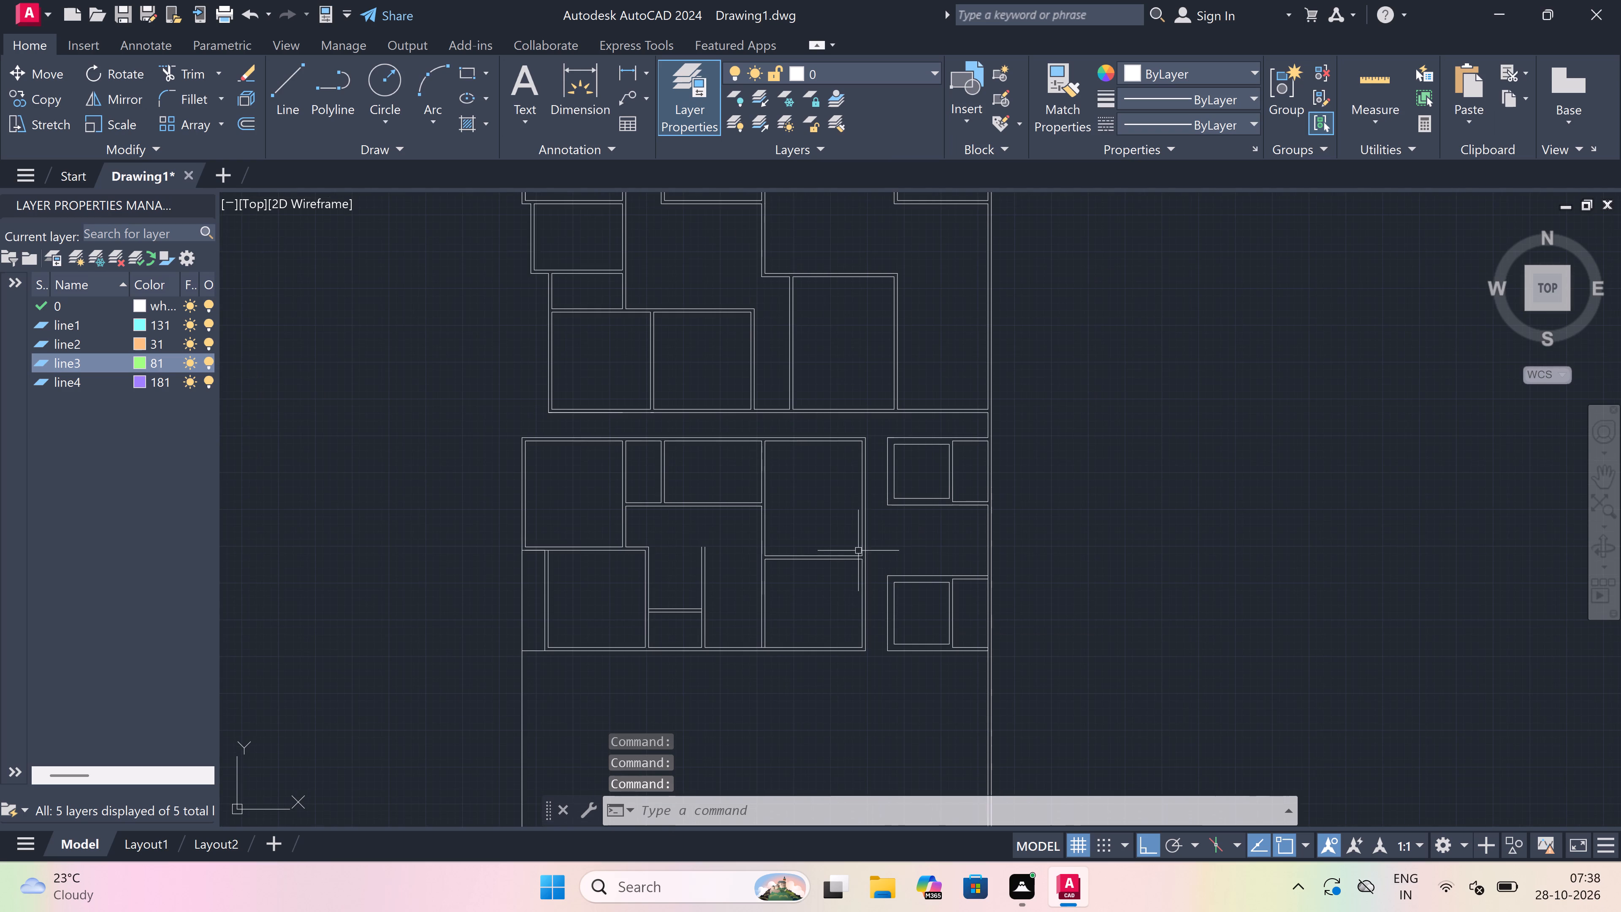
pyautogui.scroll(-1, 767, 489)
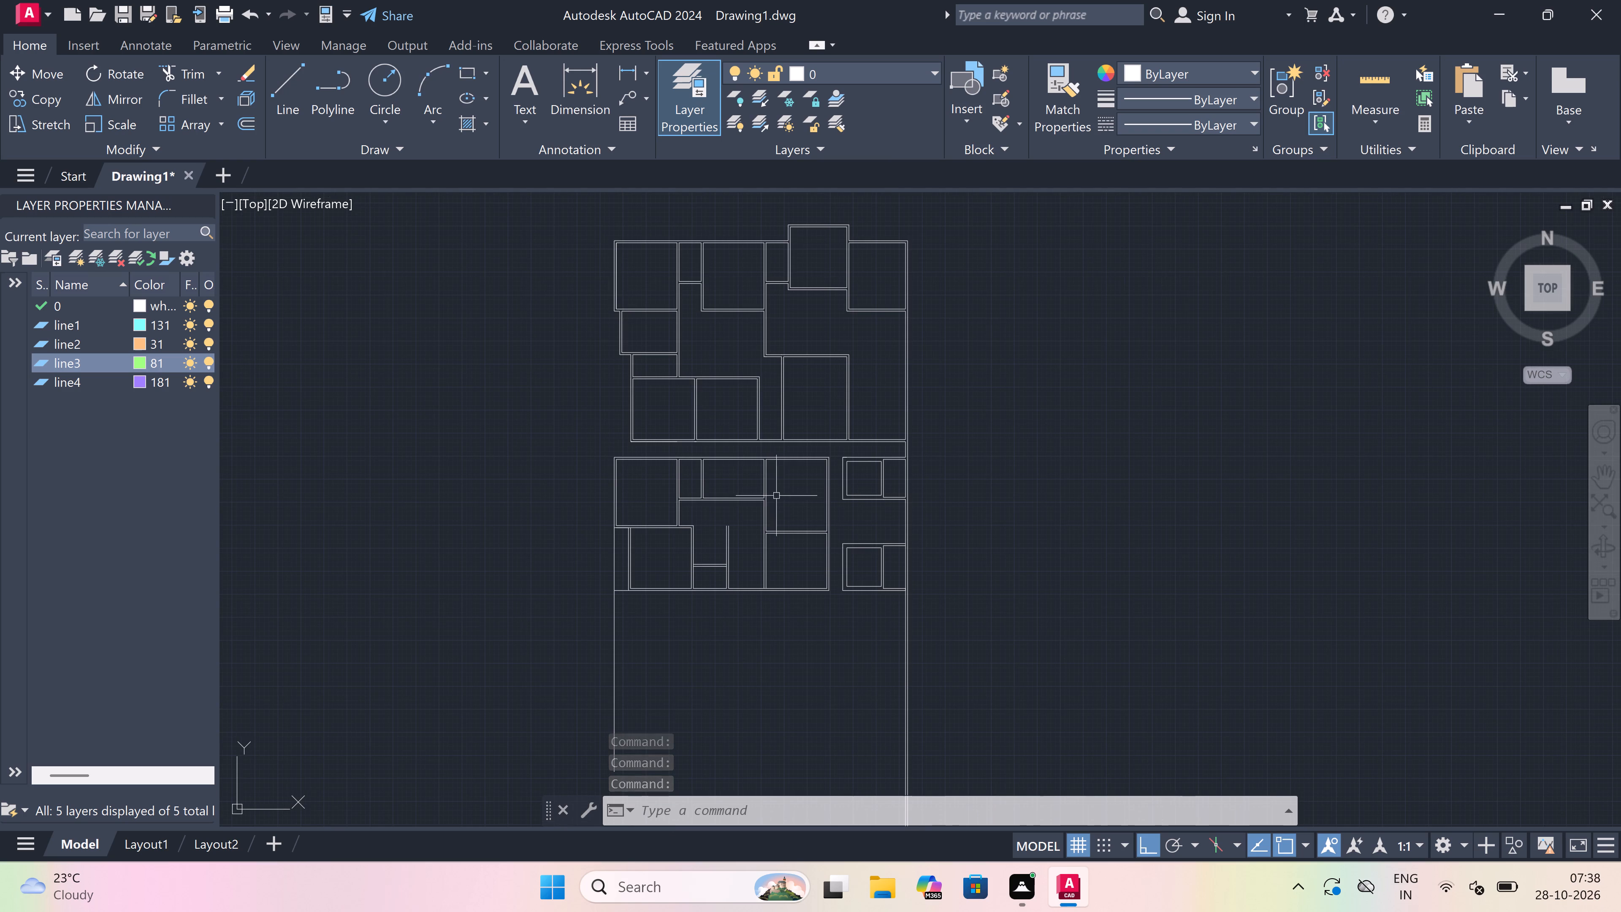
pyautogui.scroll(2, 697, 540)
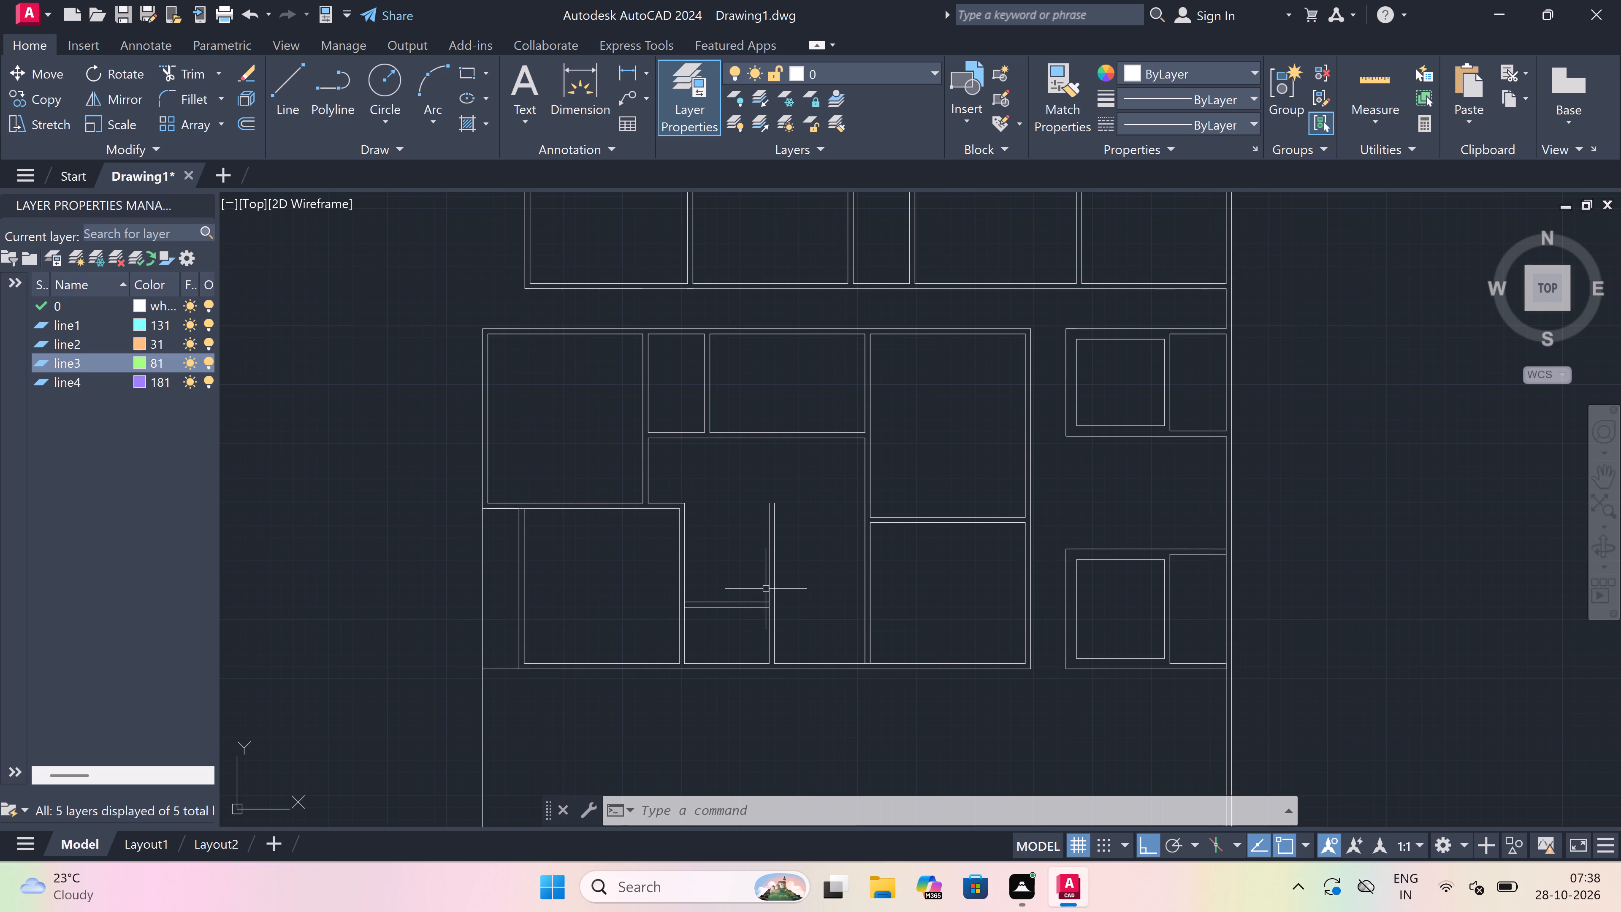
pyautogui.scroll(1, 766, 589)
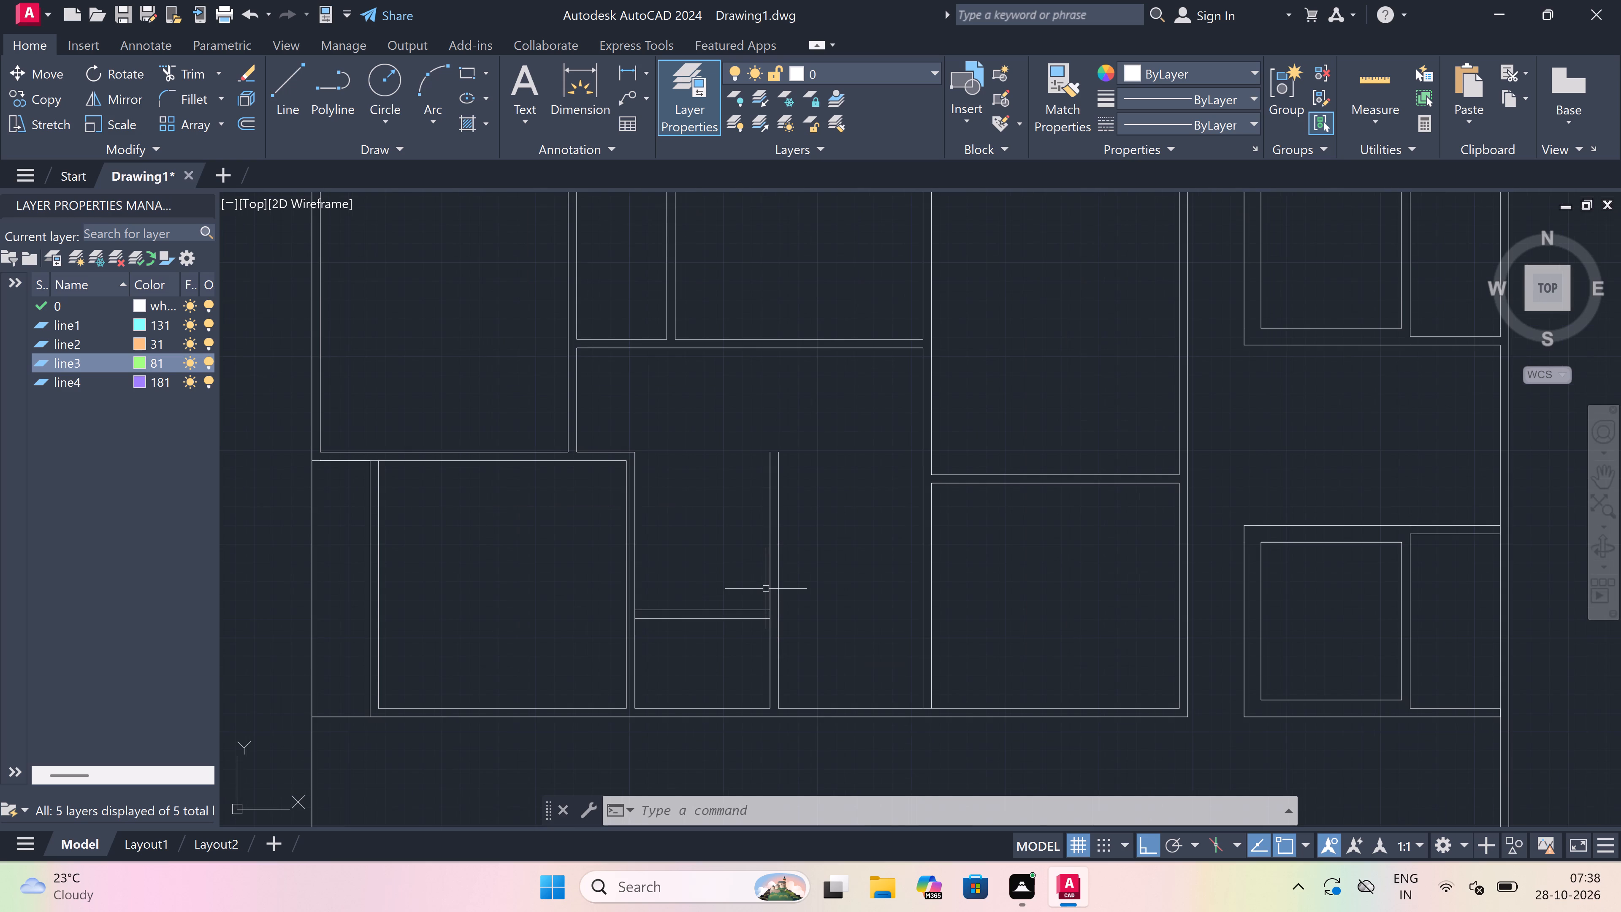
pyautogui.write('ex')
pyautogui.press('space')
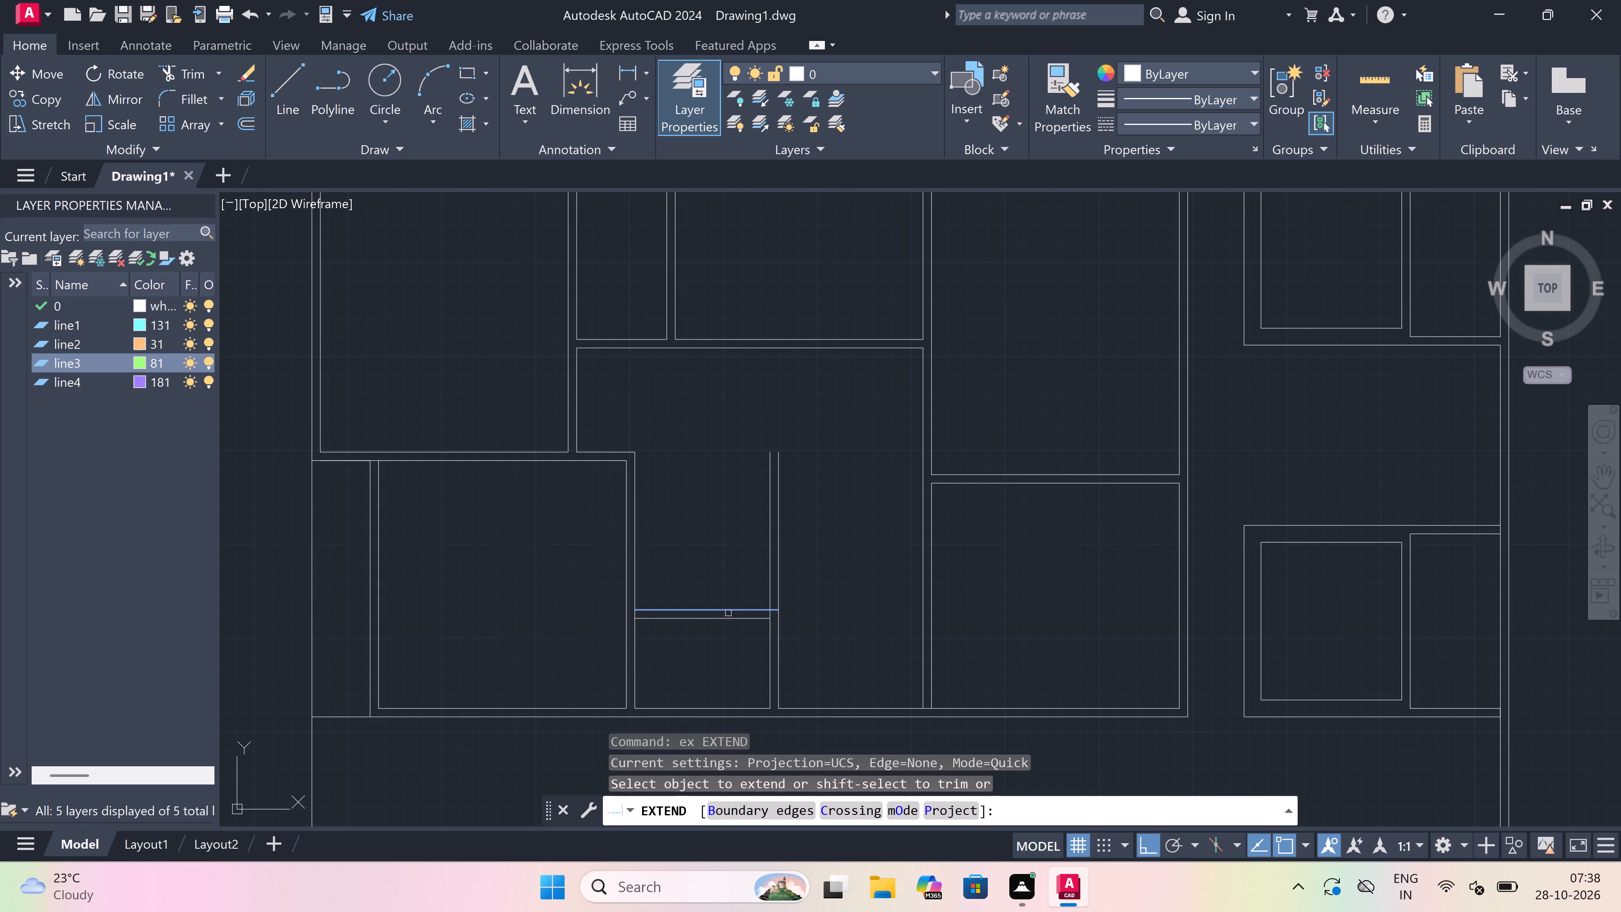
pyautogui.click(728, 612)
pyautogui.press('Escape')
# Trim the vertical wall lines above the short horizontal wall and the leftover piece at its opposite junction, forming a clean small room.
pyautogui.write('tr')
pyautogui.press('space')
pyautogui.click(778, 584)
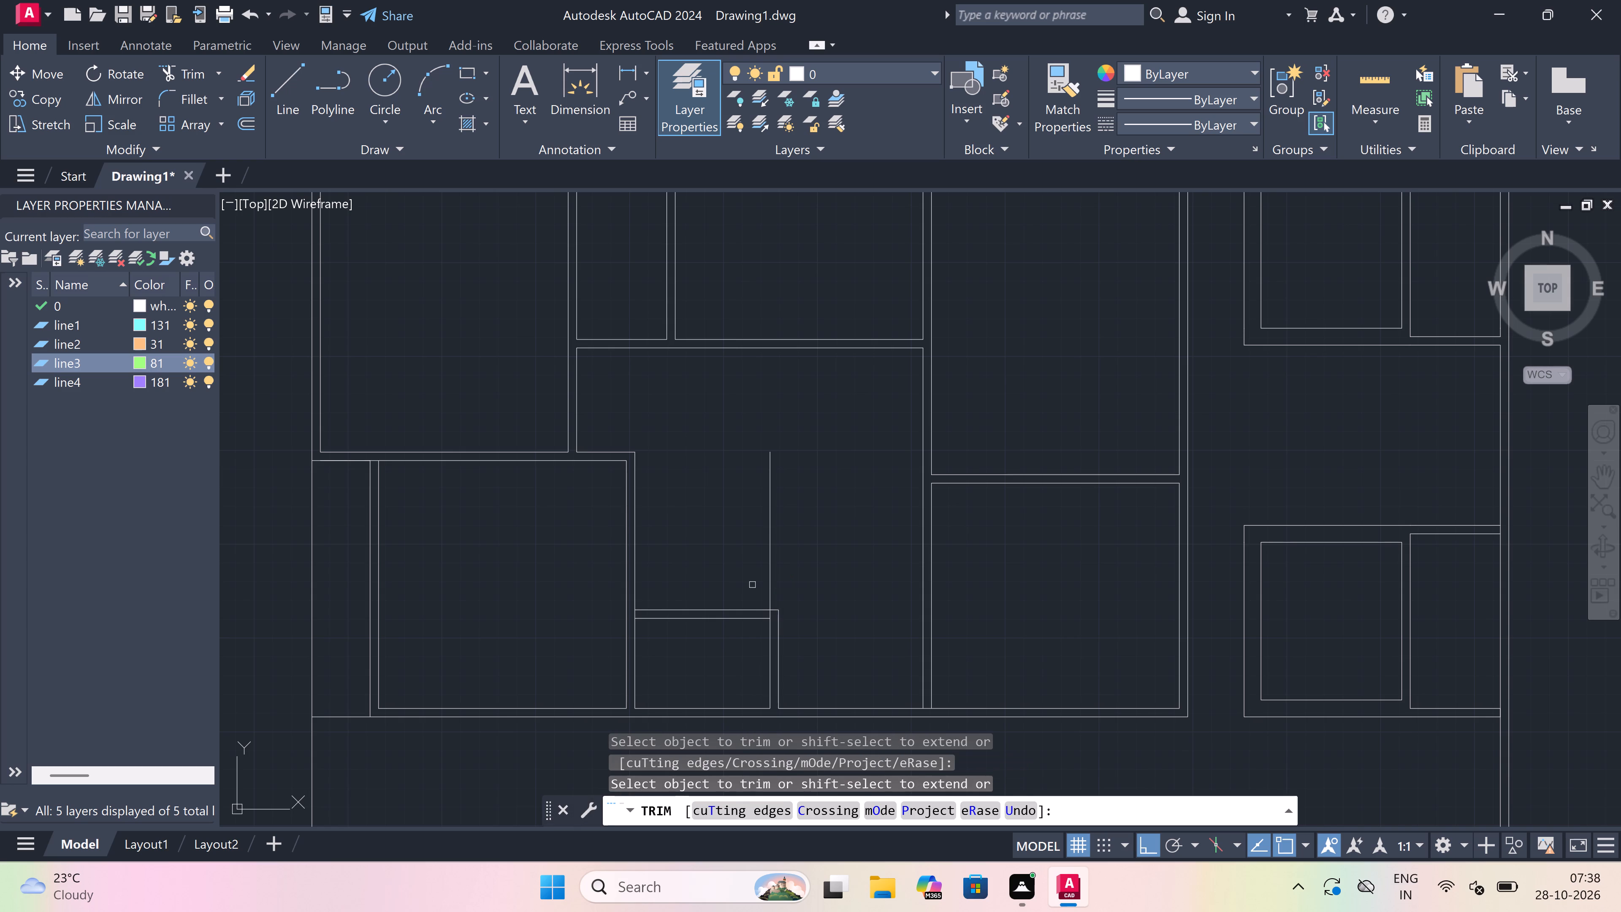
pyautogui.moveTo(752, 585); pyautogui.dragTo(757, 584)
pyautogui.click(788, 589)
pyautogui.scroll(3, 753, 611)
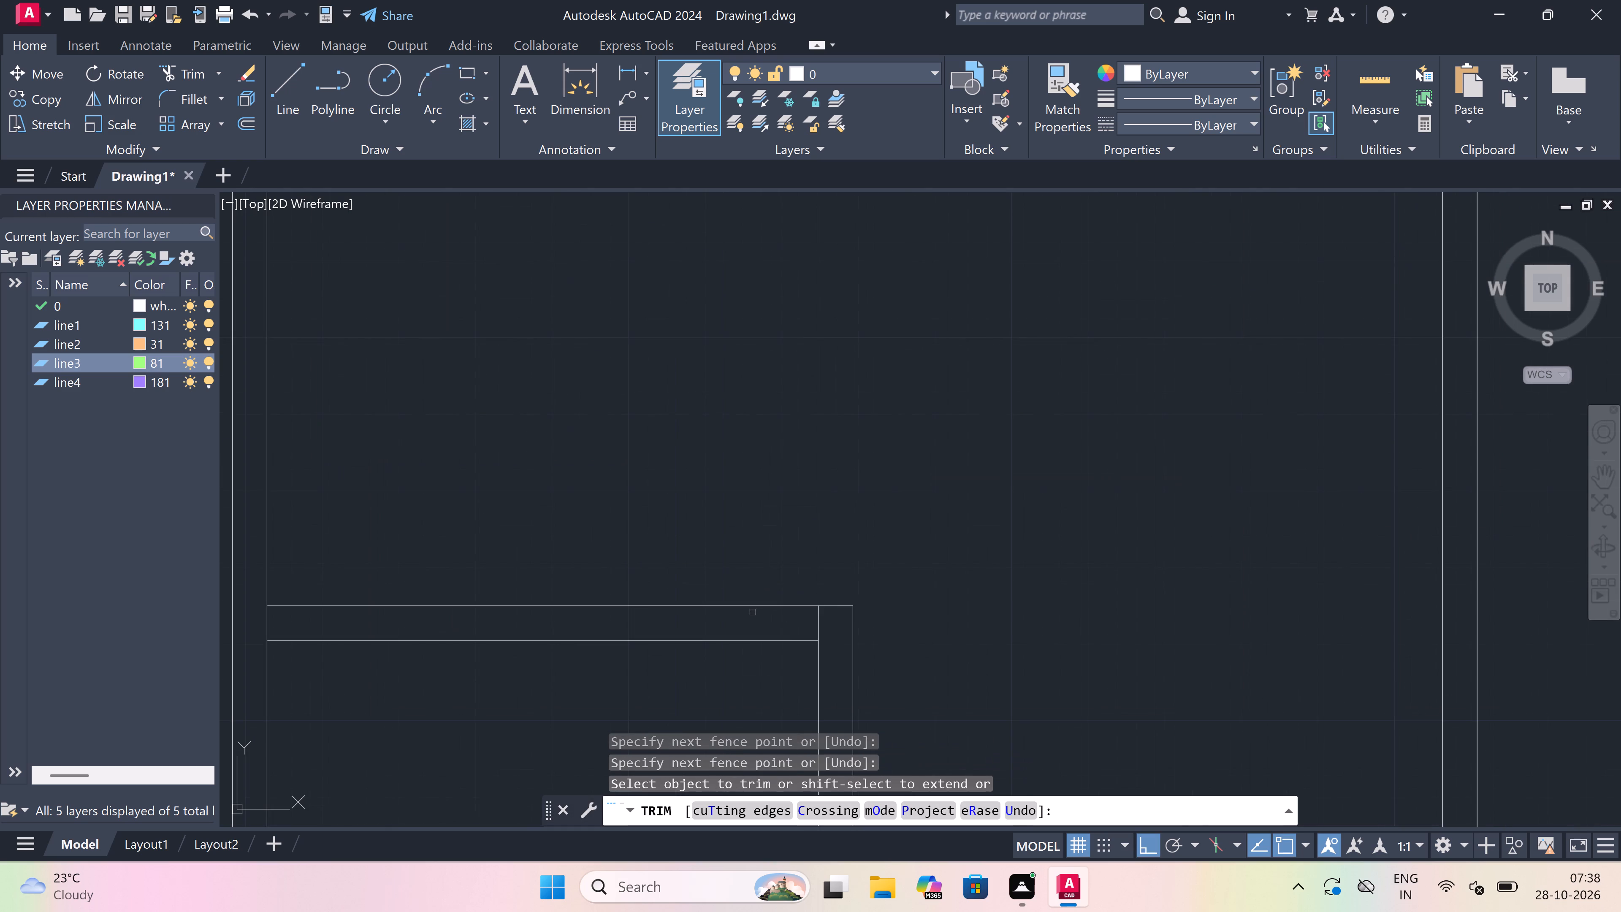
pyautogui.scroll(-2, 816, 633)
pyautogui.click(819, 628)
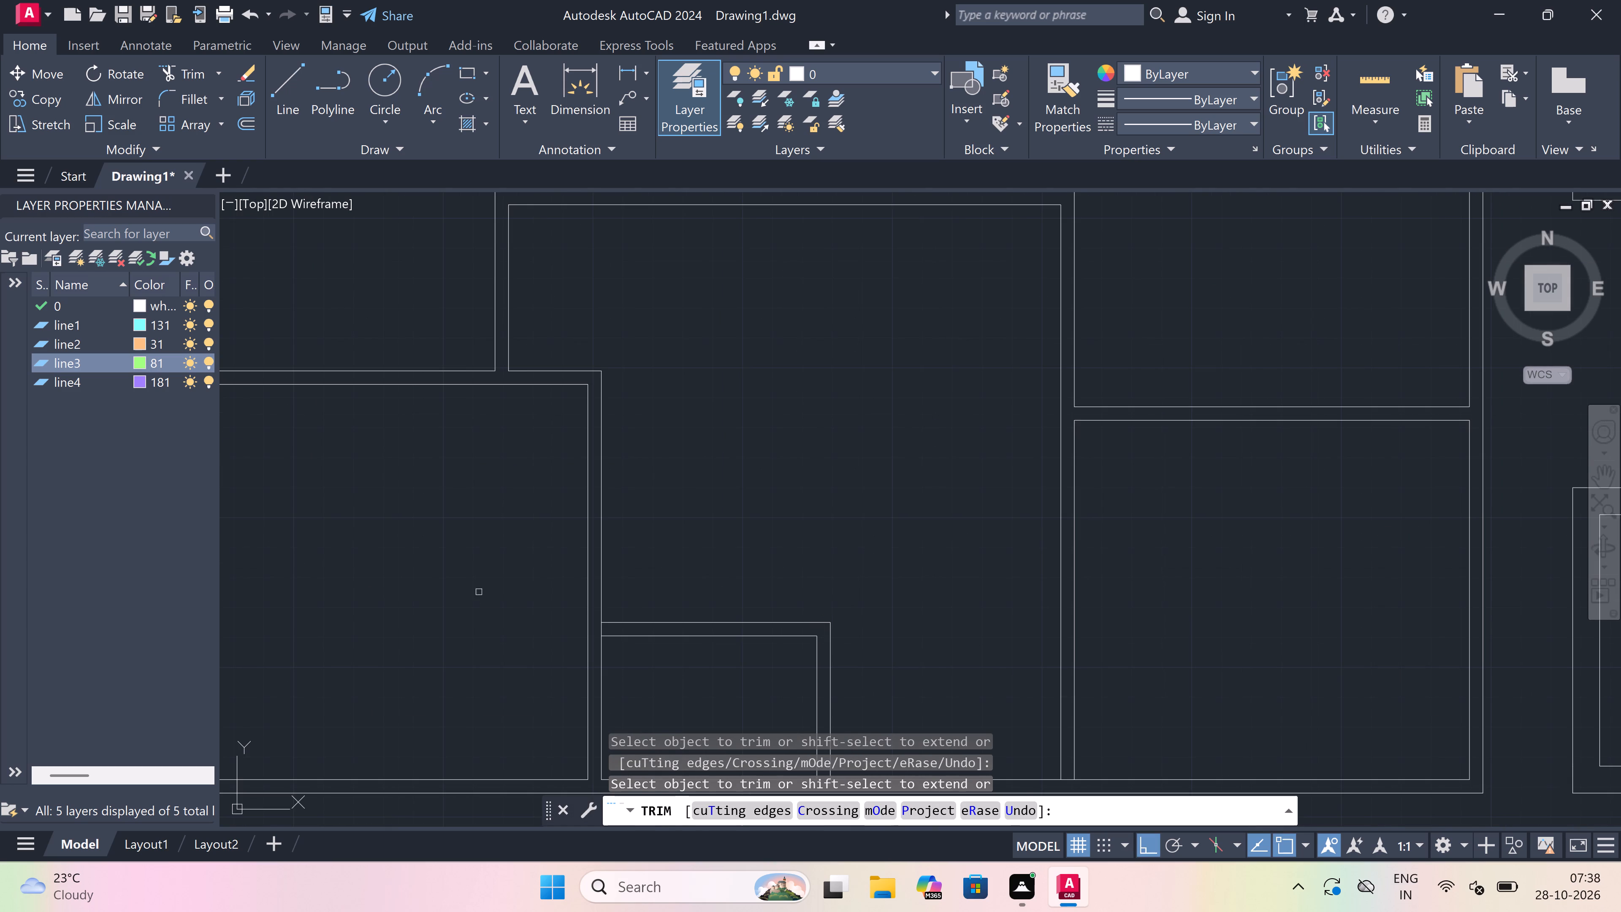
pyautogui.scroll(1, 465, 588)
pyautogui.click(682, 647)
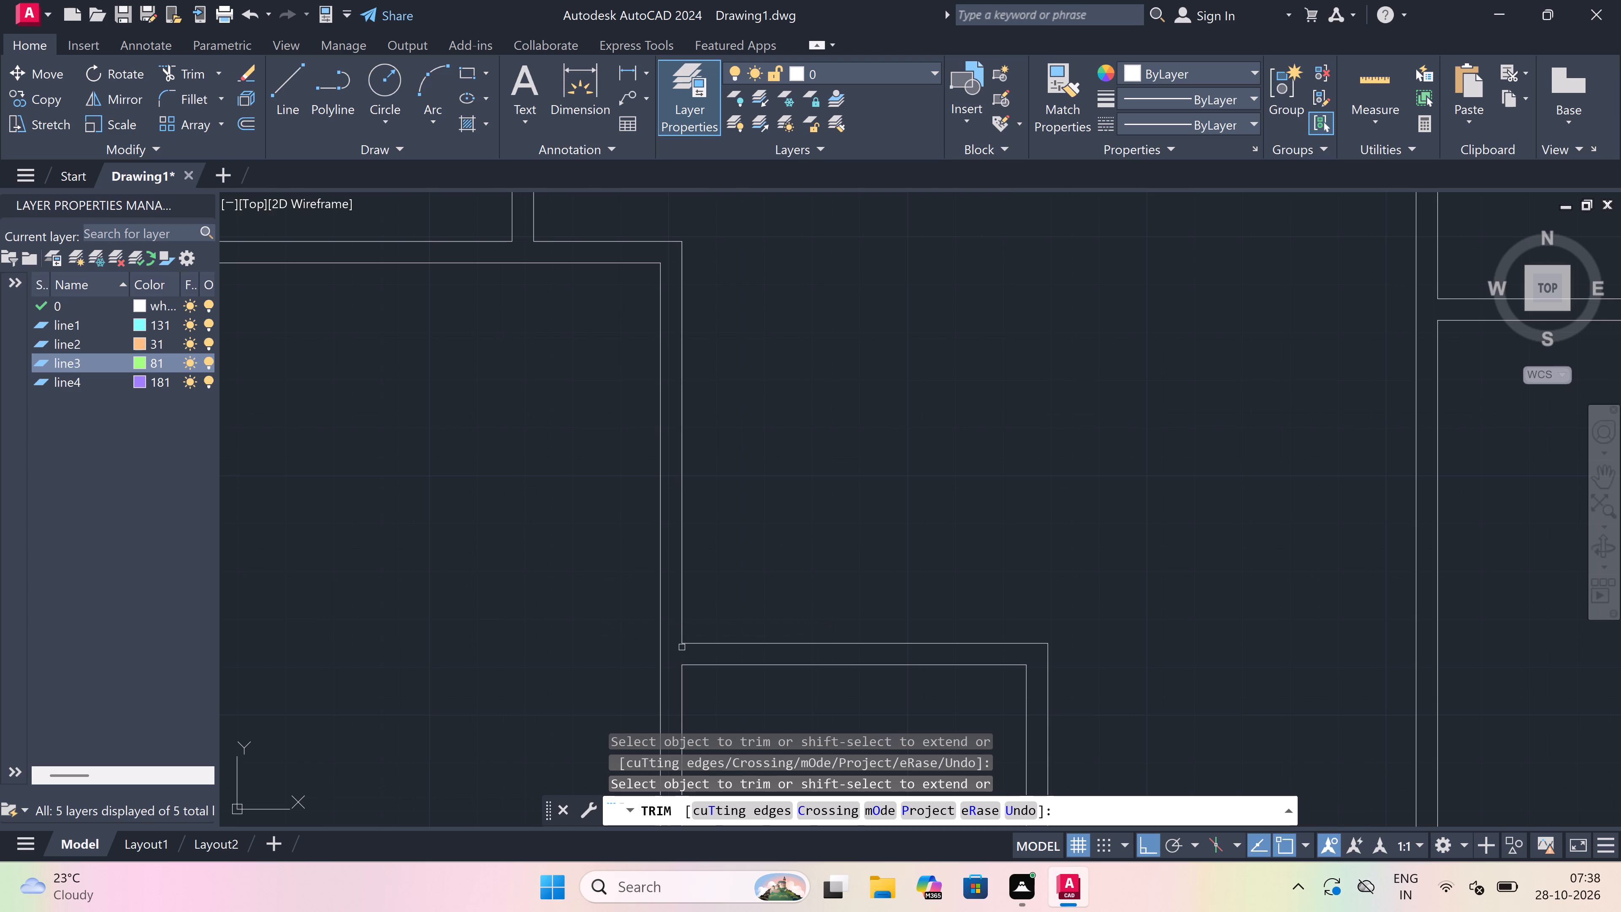
pyautogui.press('Escape')
# On layer line3, draw a vertical line joining the facing outer corners of the two small rooms beside the lower block.
pyautogui.scroll(-4, 661, 584)
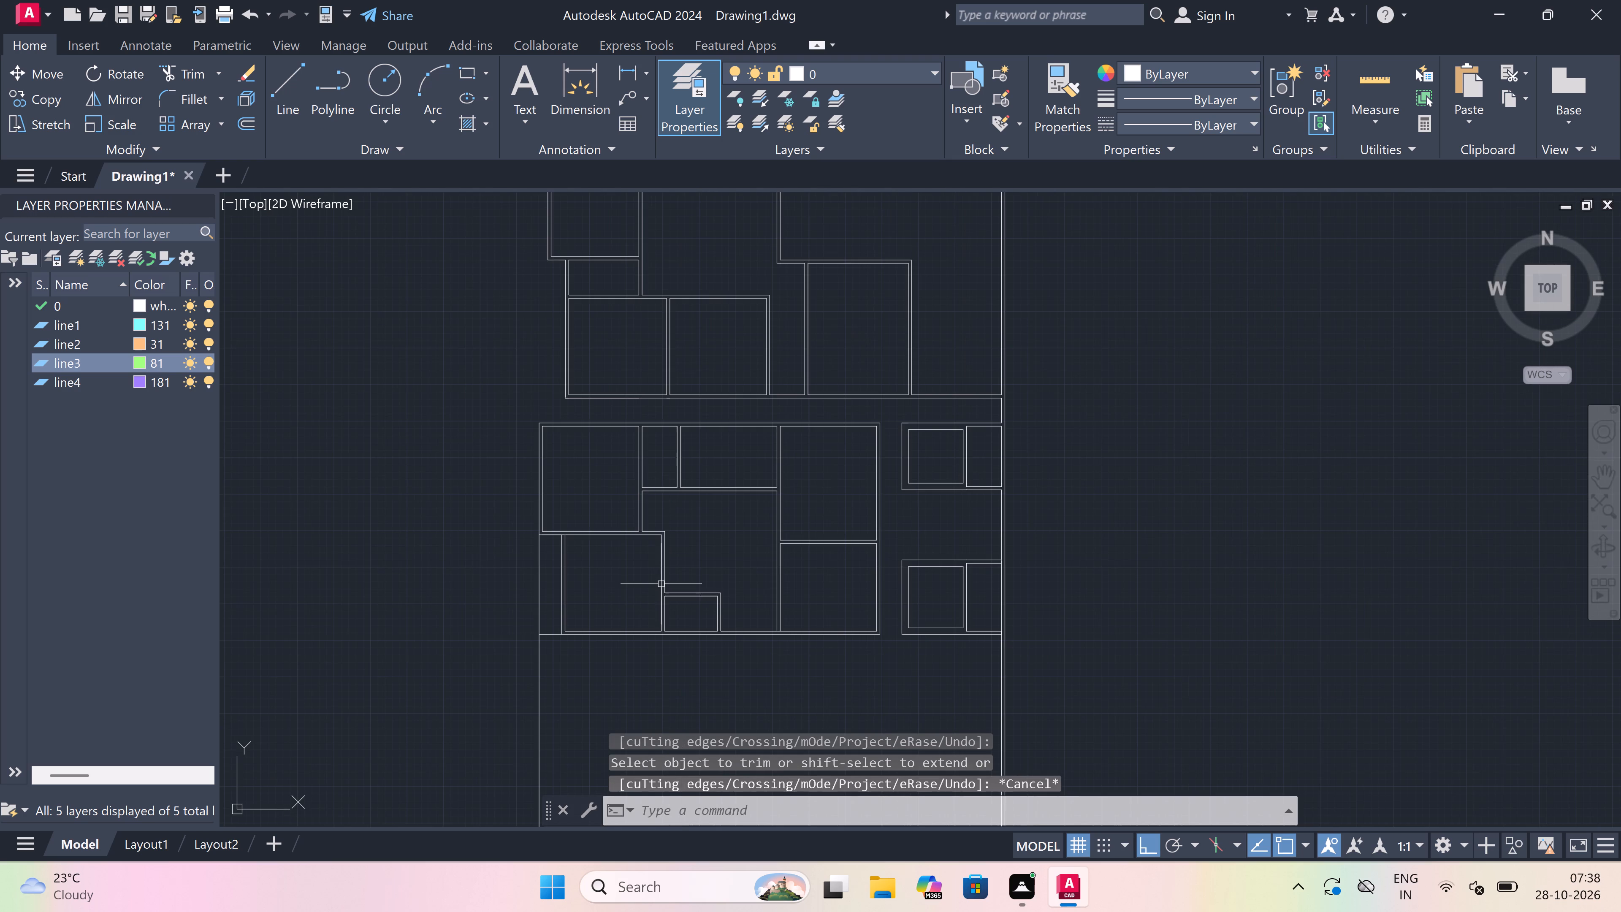
pyautogui.scroll(-2, 683, 579)
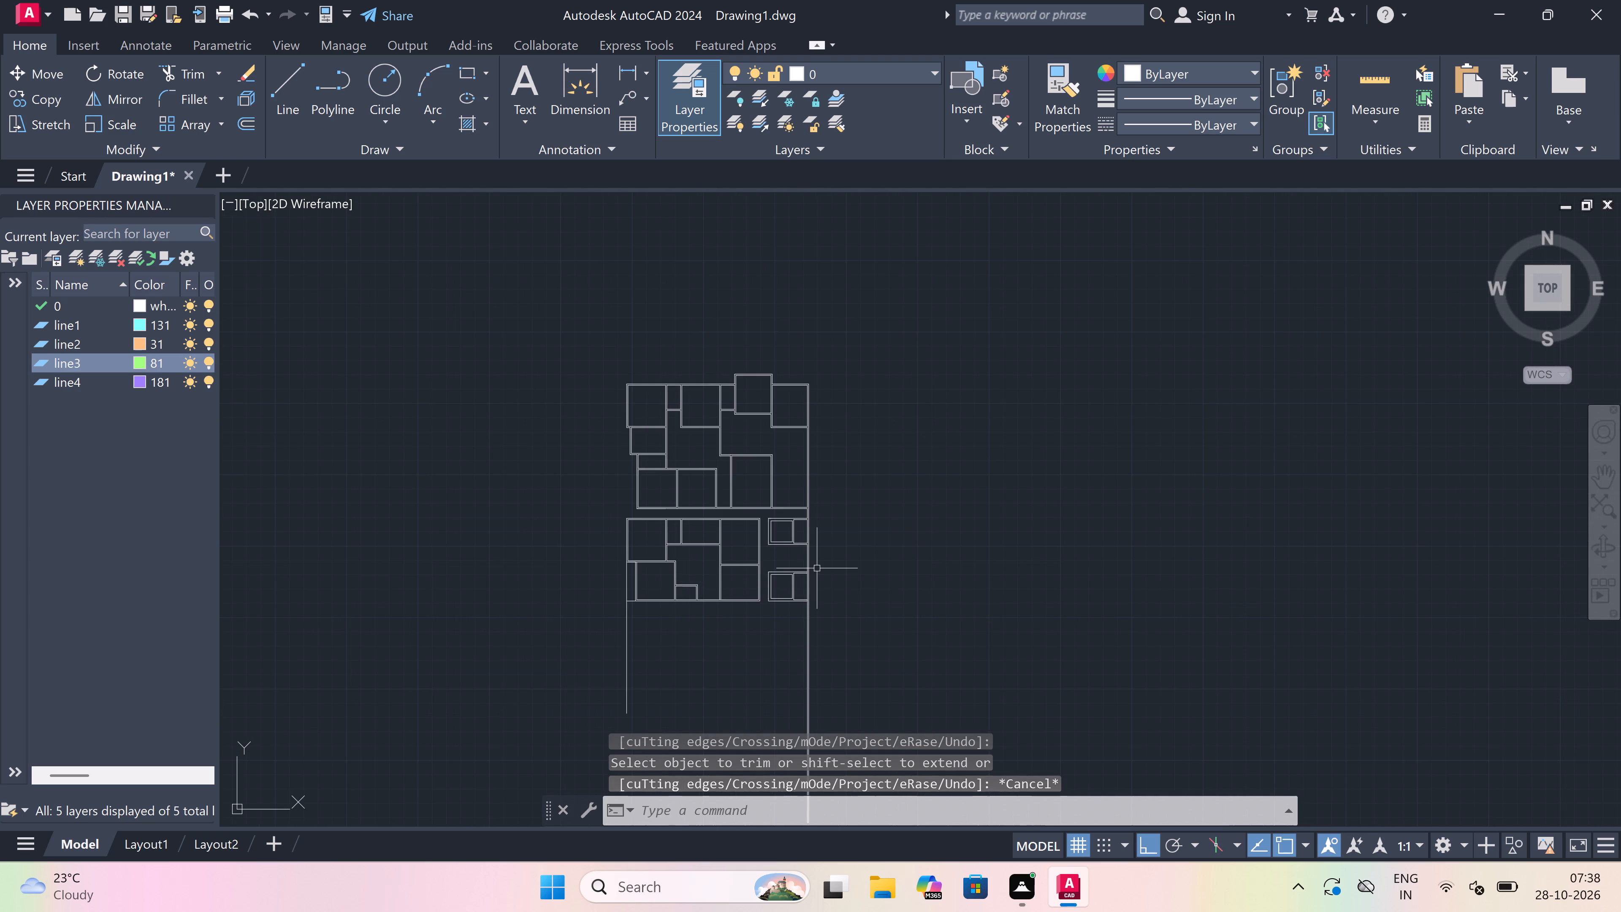
pyautogui.scroll(2, 781, 563)
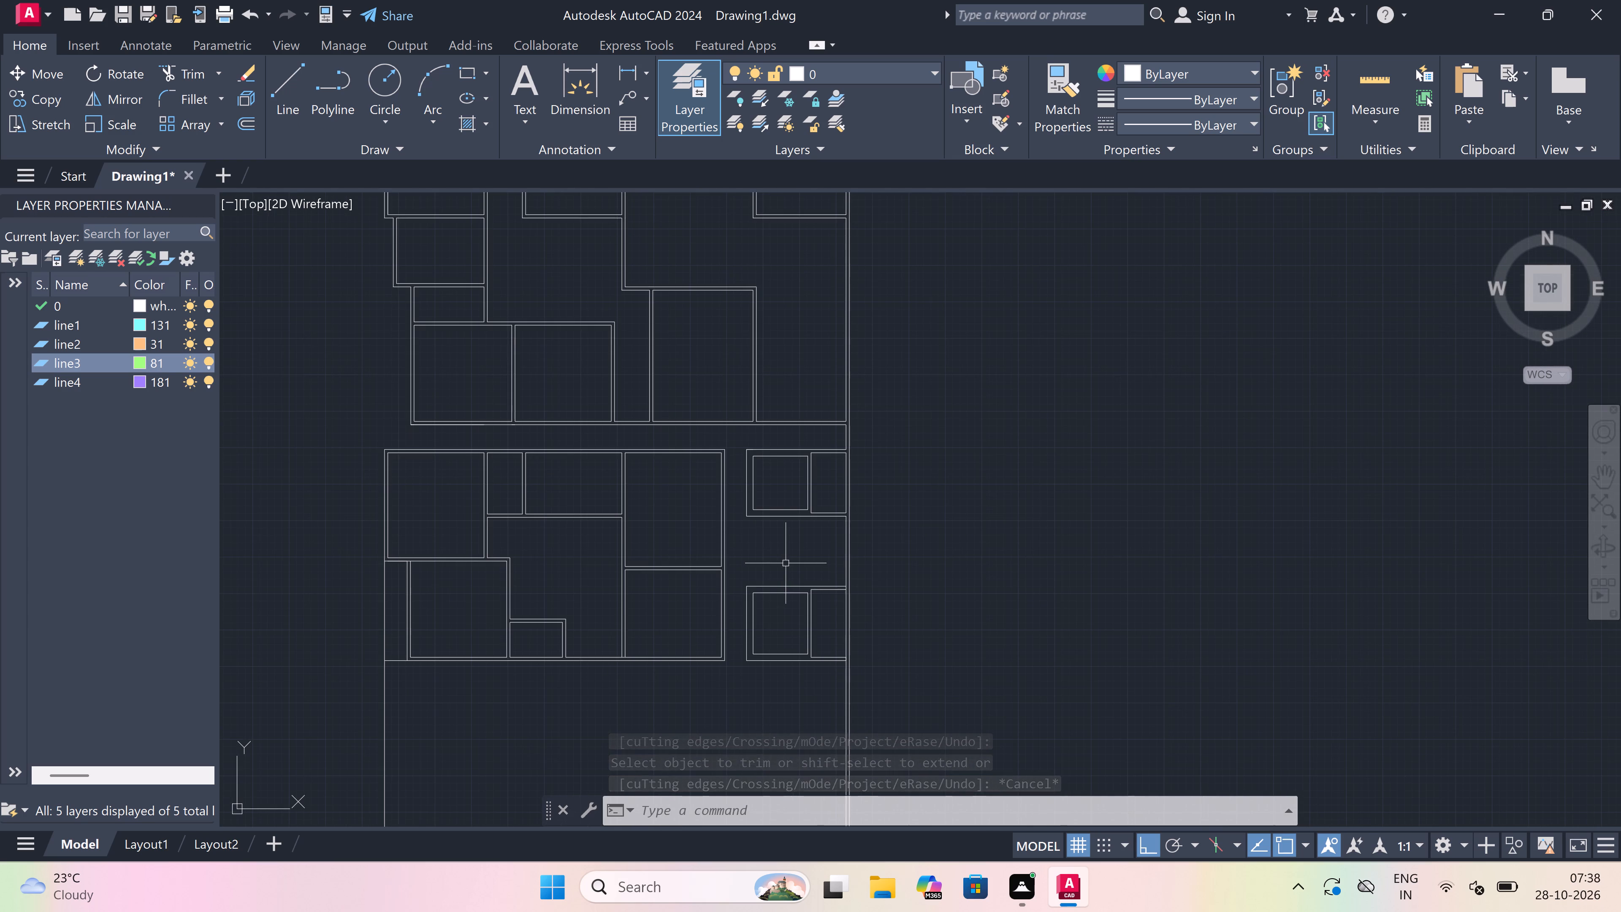
pyautogui.scroll(2, 819, 552)
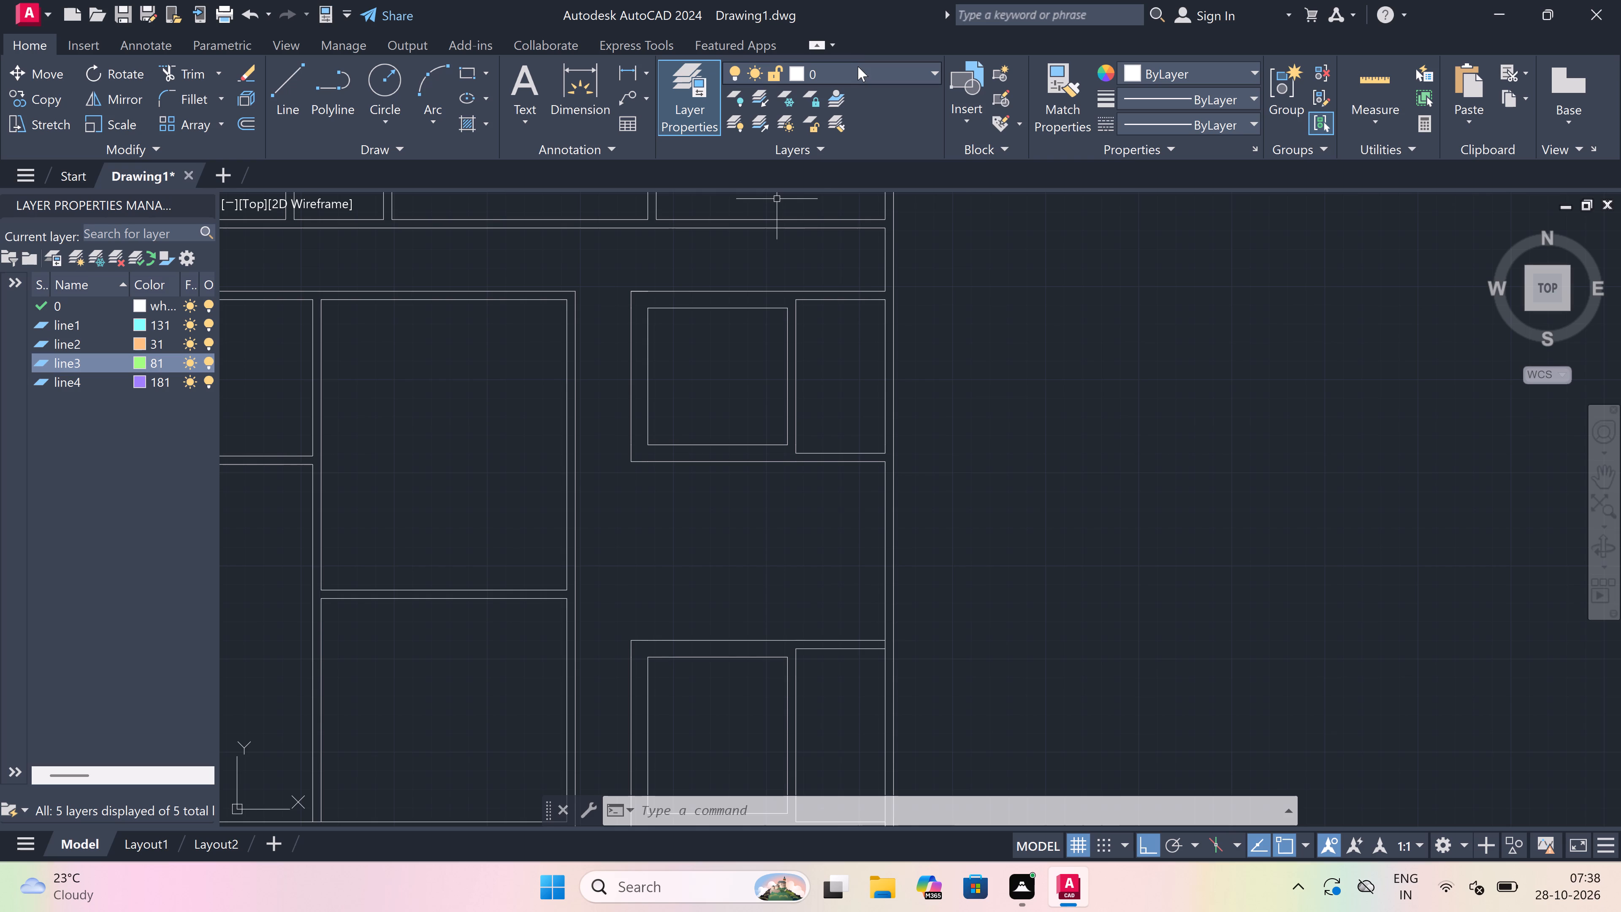
pyautogui.click(859, 68)
pyautogui.click(892, 168)
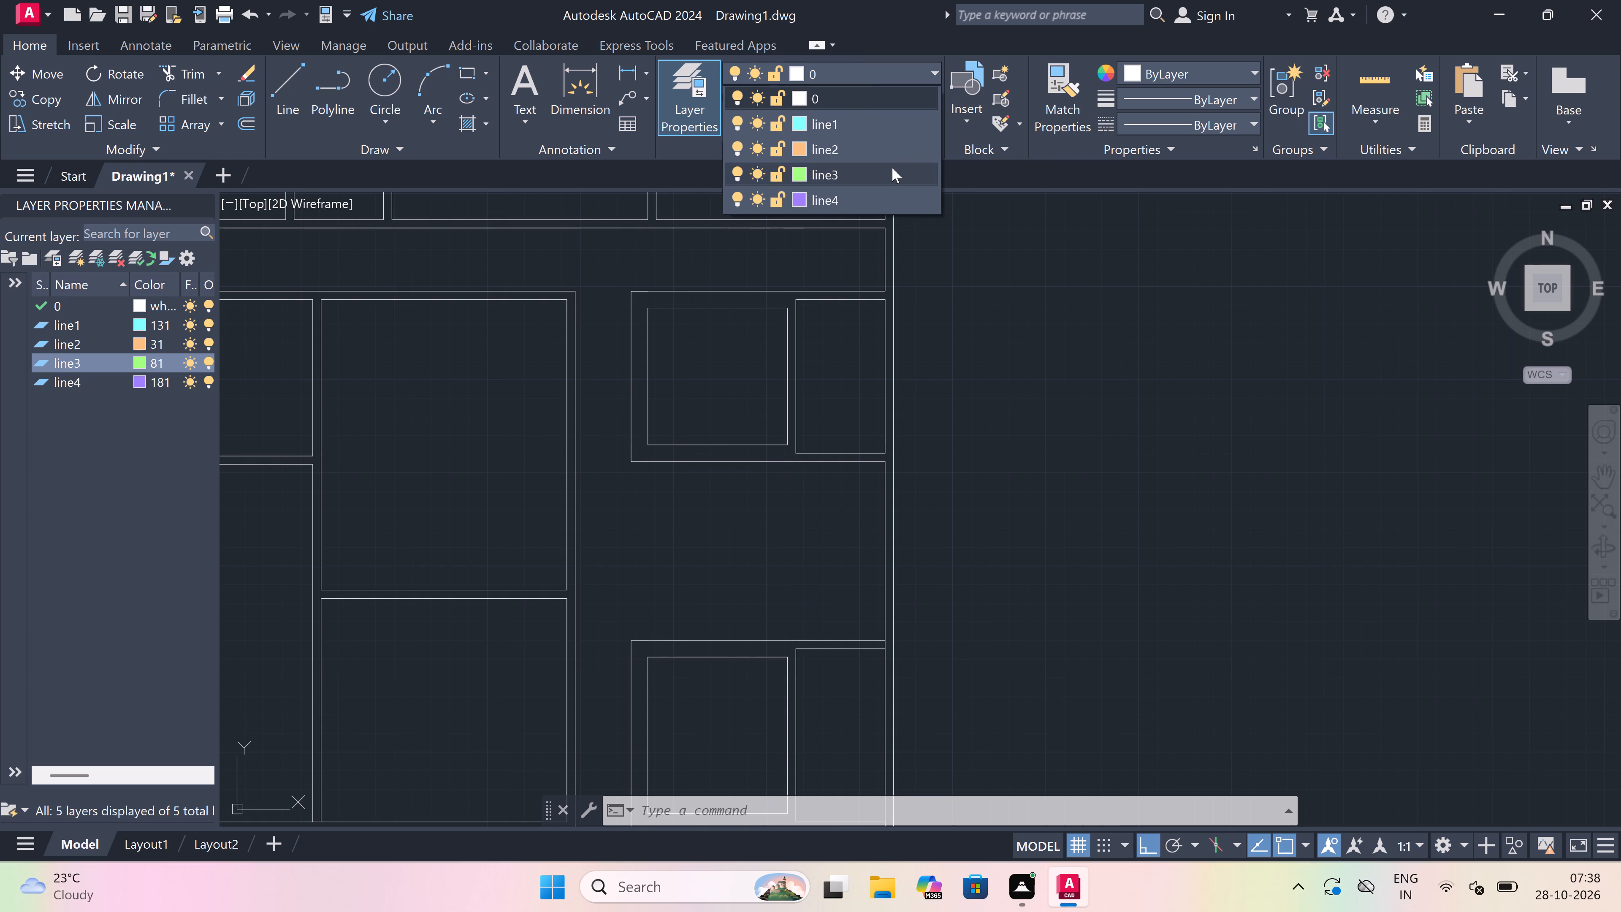
pyautogui.press('l')
pyautogui.press('space')
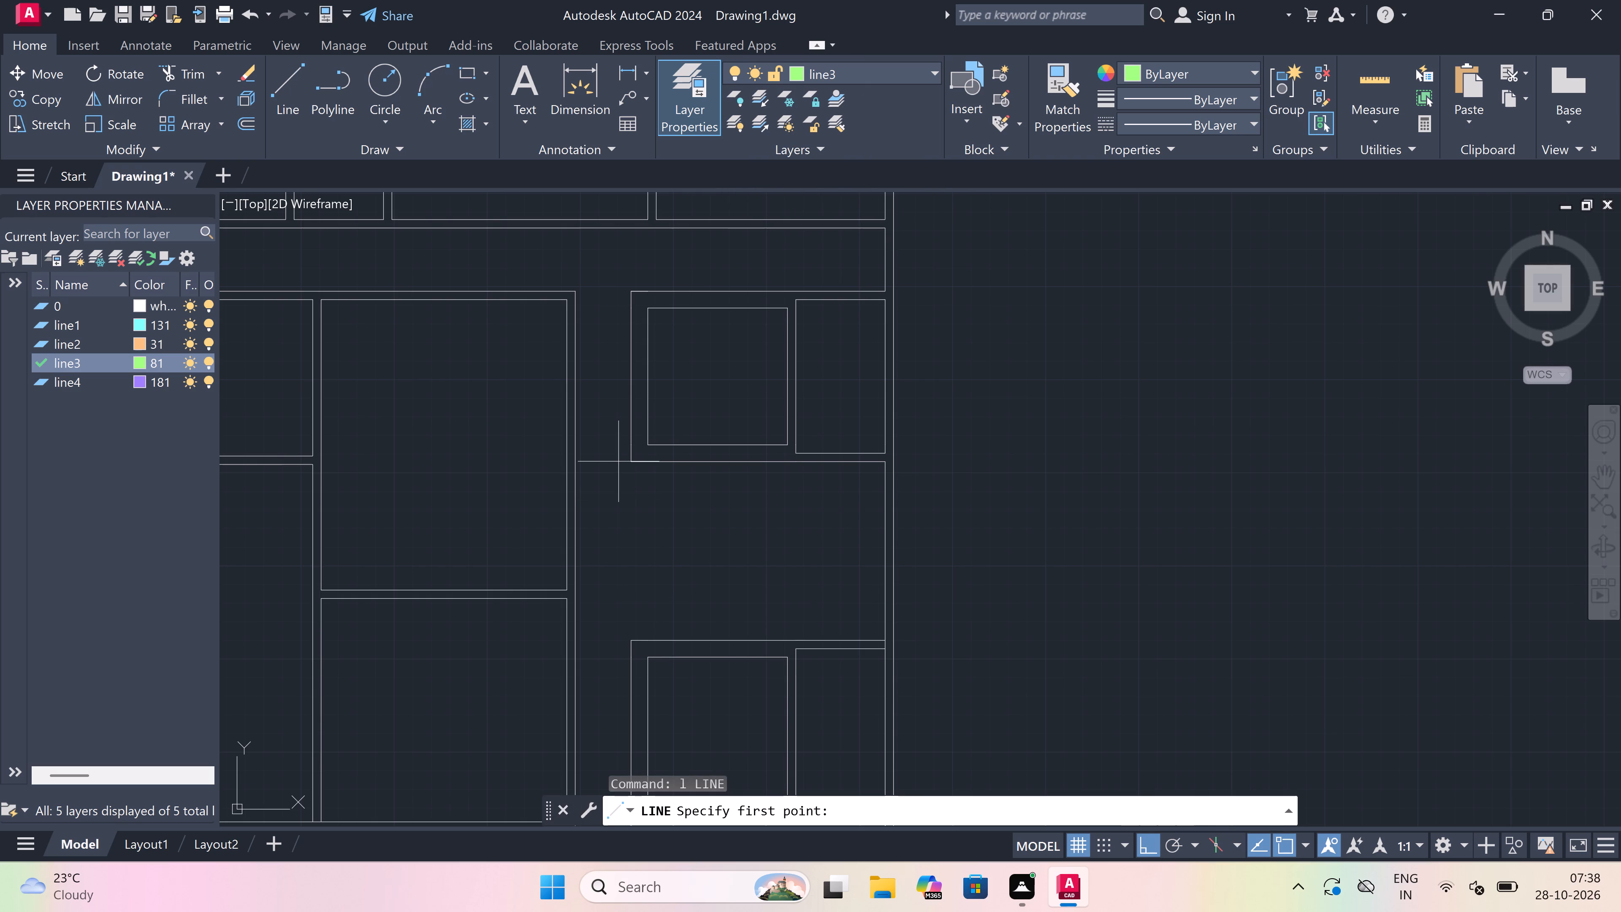
pyautogui.moveTo(630, 464); pyautogui.dragTo(630, 491)
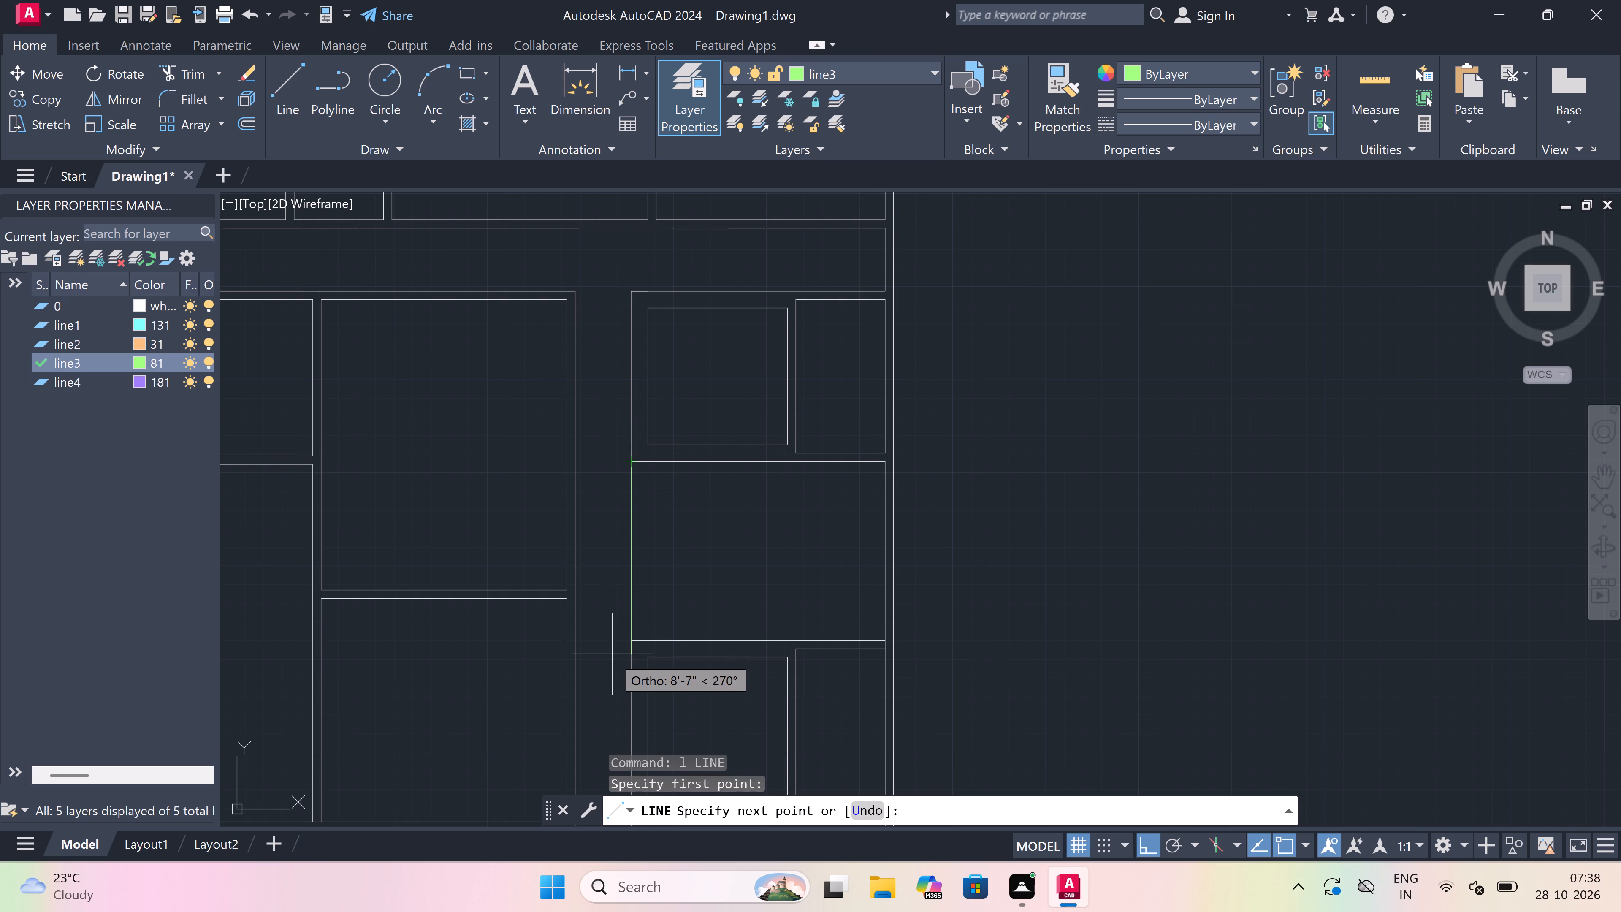
pyautogui.click(624, 640)
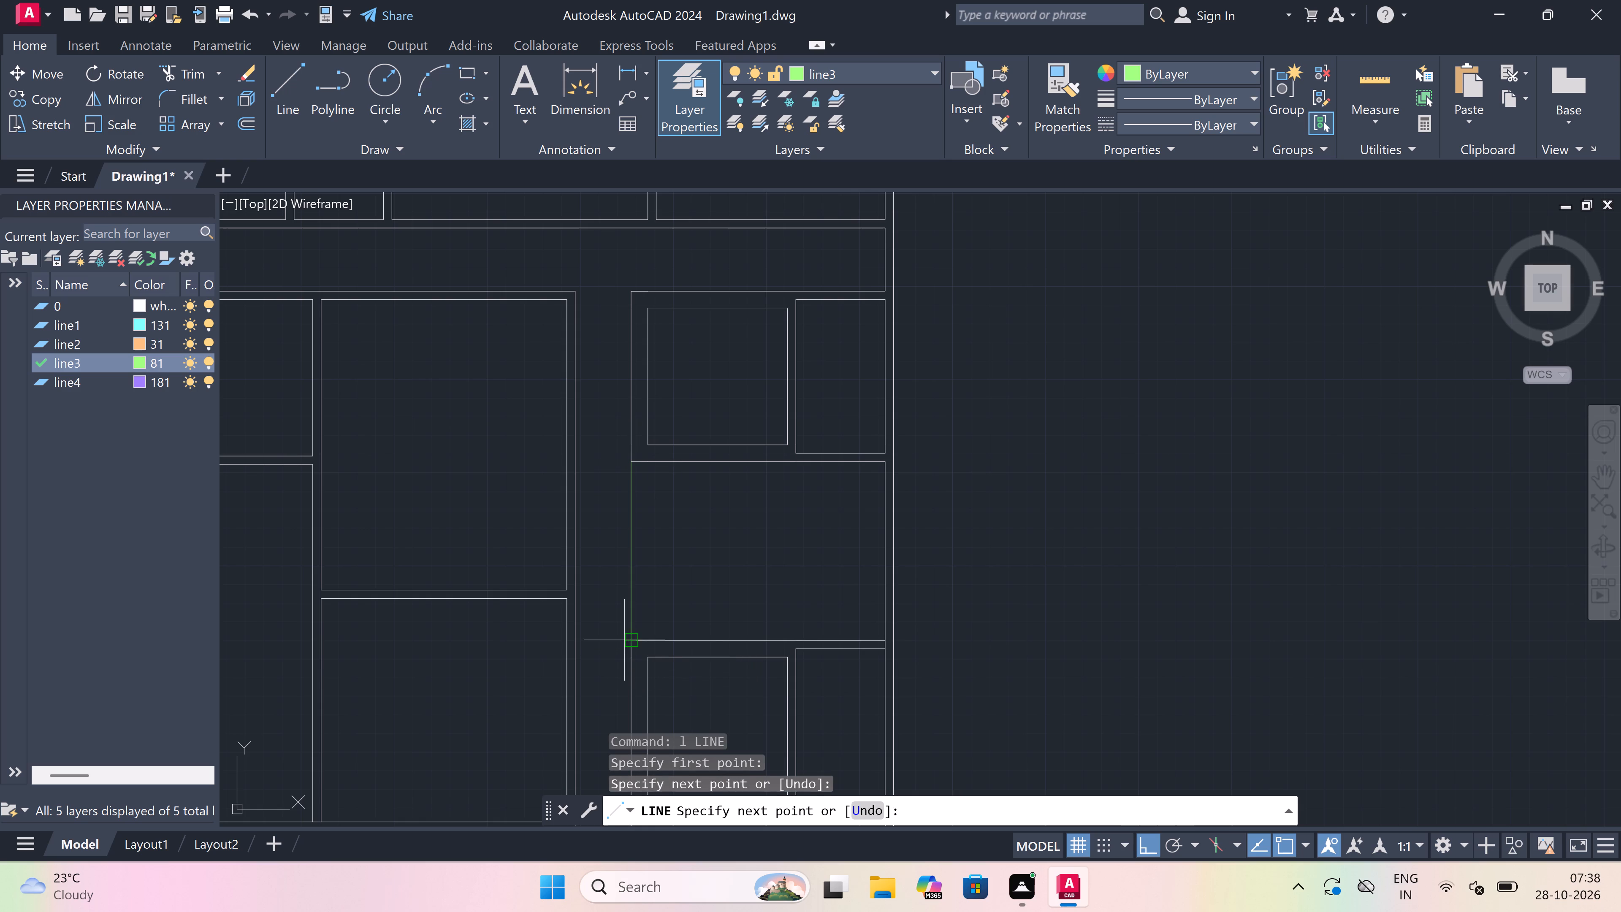
pyautogui.press('Escape')
# Draw a horizontal line about 7'-9" long from the midpoint of the new vertical line into the space between the small rooms.
pyautogui.press('space')
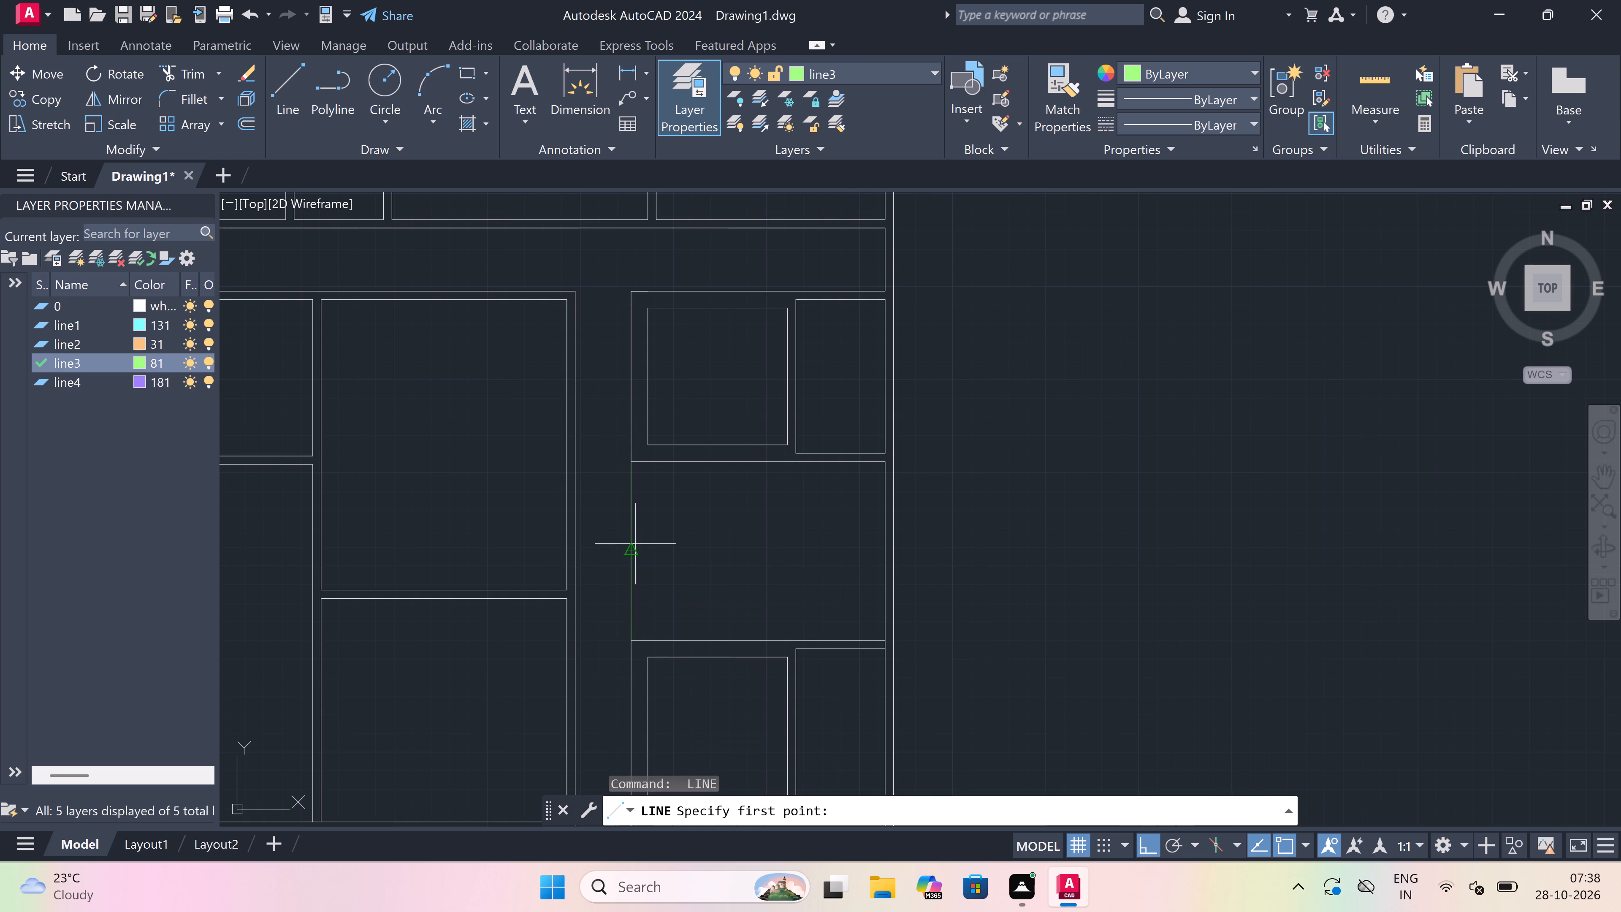
pyautogui.moveTo(634, 553); pyautogui.dragTo(646, 556)
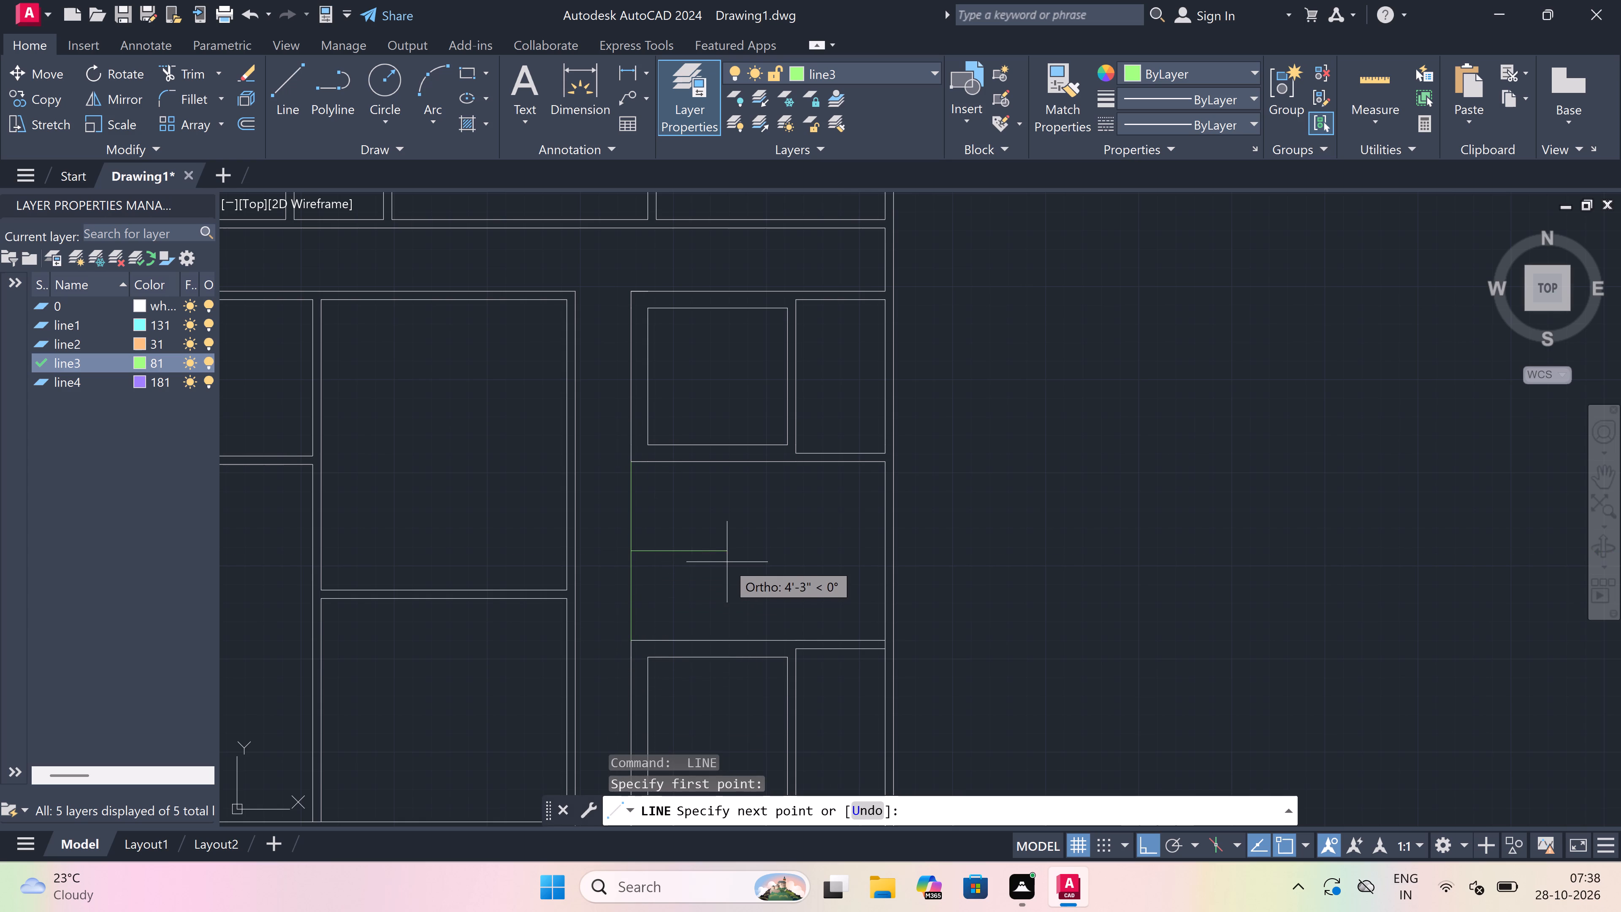
pyautogui.scroll(1, 740, 558)
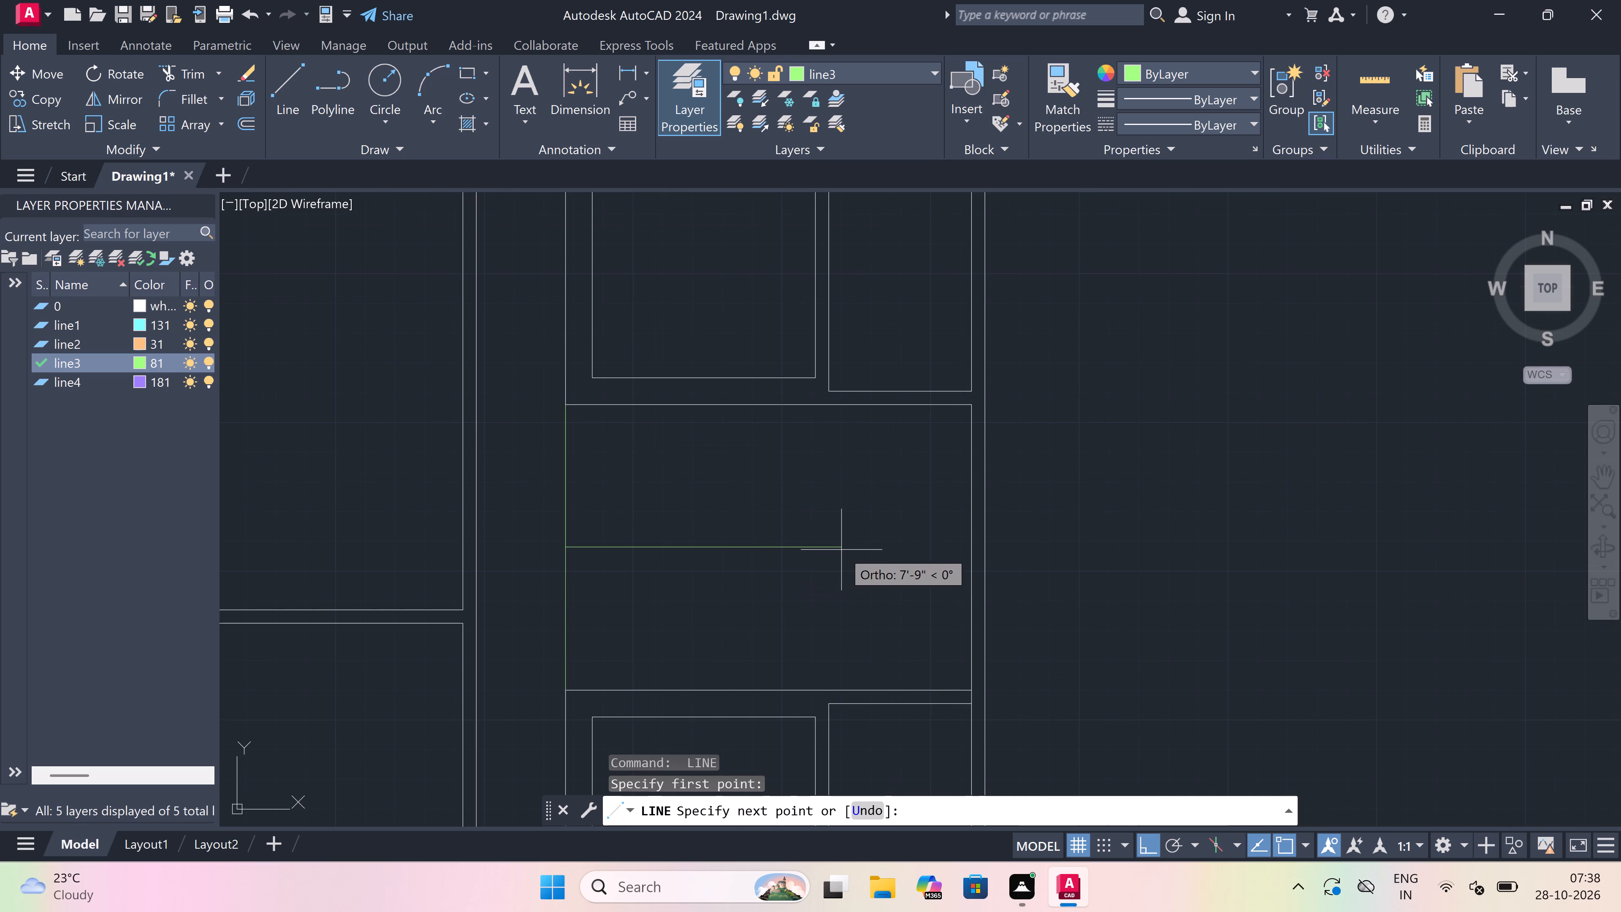
pyautogui.click(840, 548)
pyautogui.press('Escape')
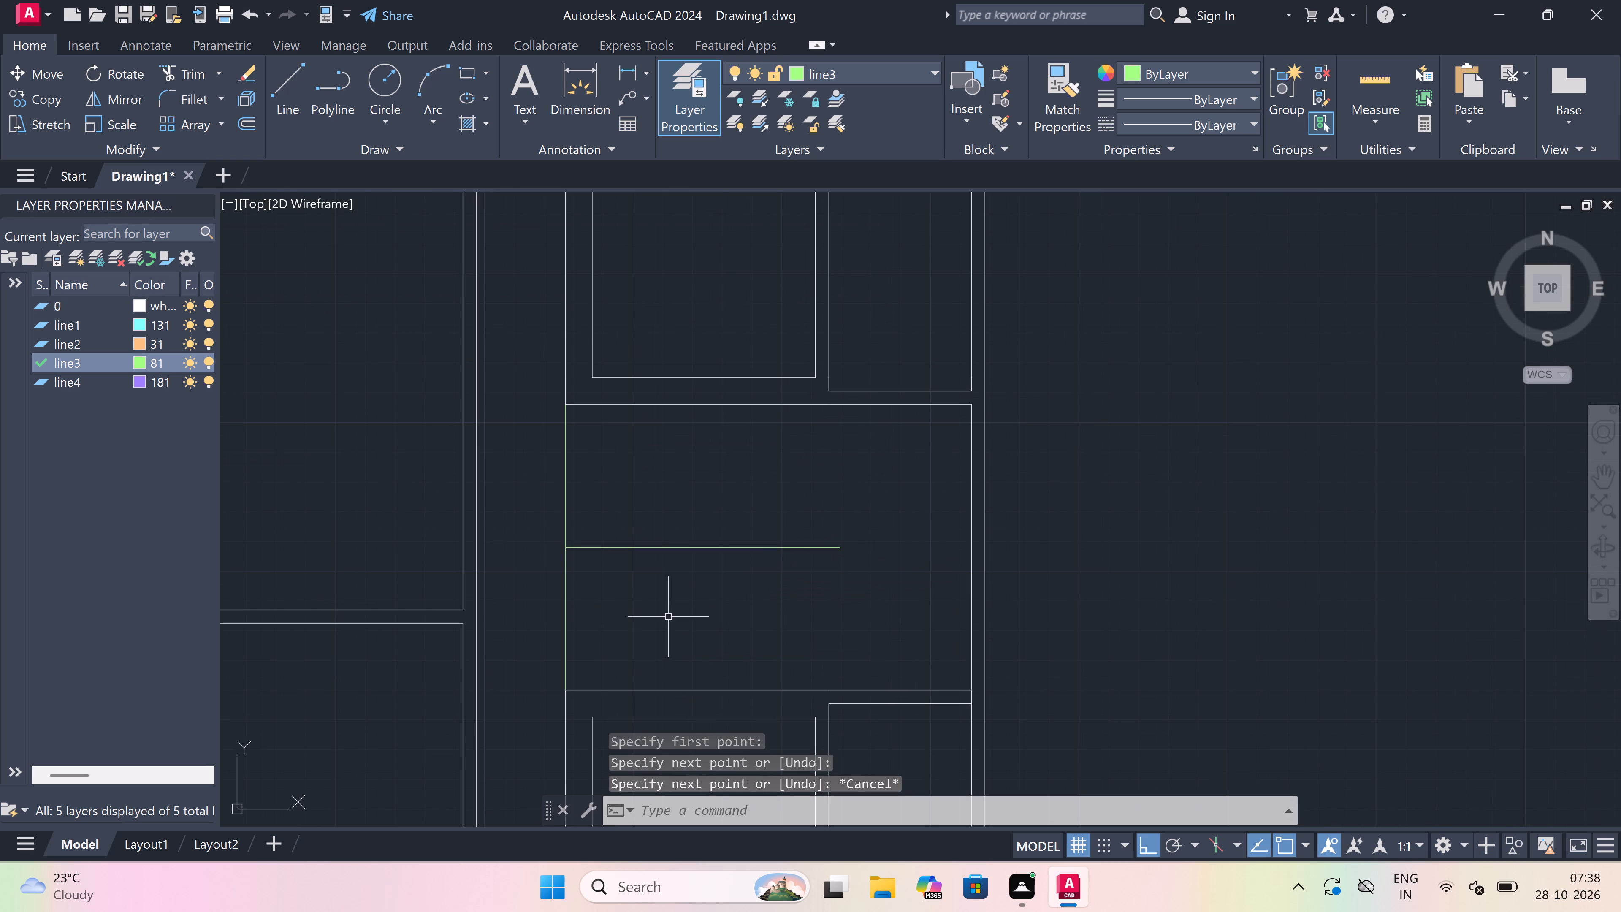
# Offset the vertical line3 line inward 13 times at 8" spacing using the Multiple option.
pyautogui.press('o')
pyautogui.press('space')
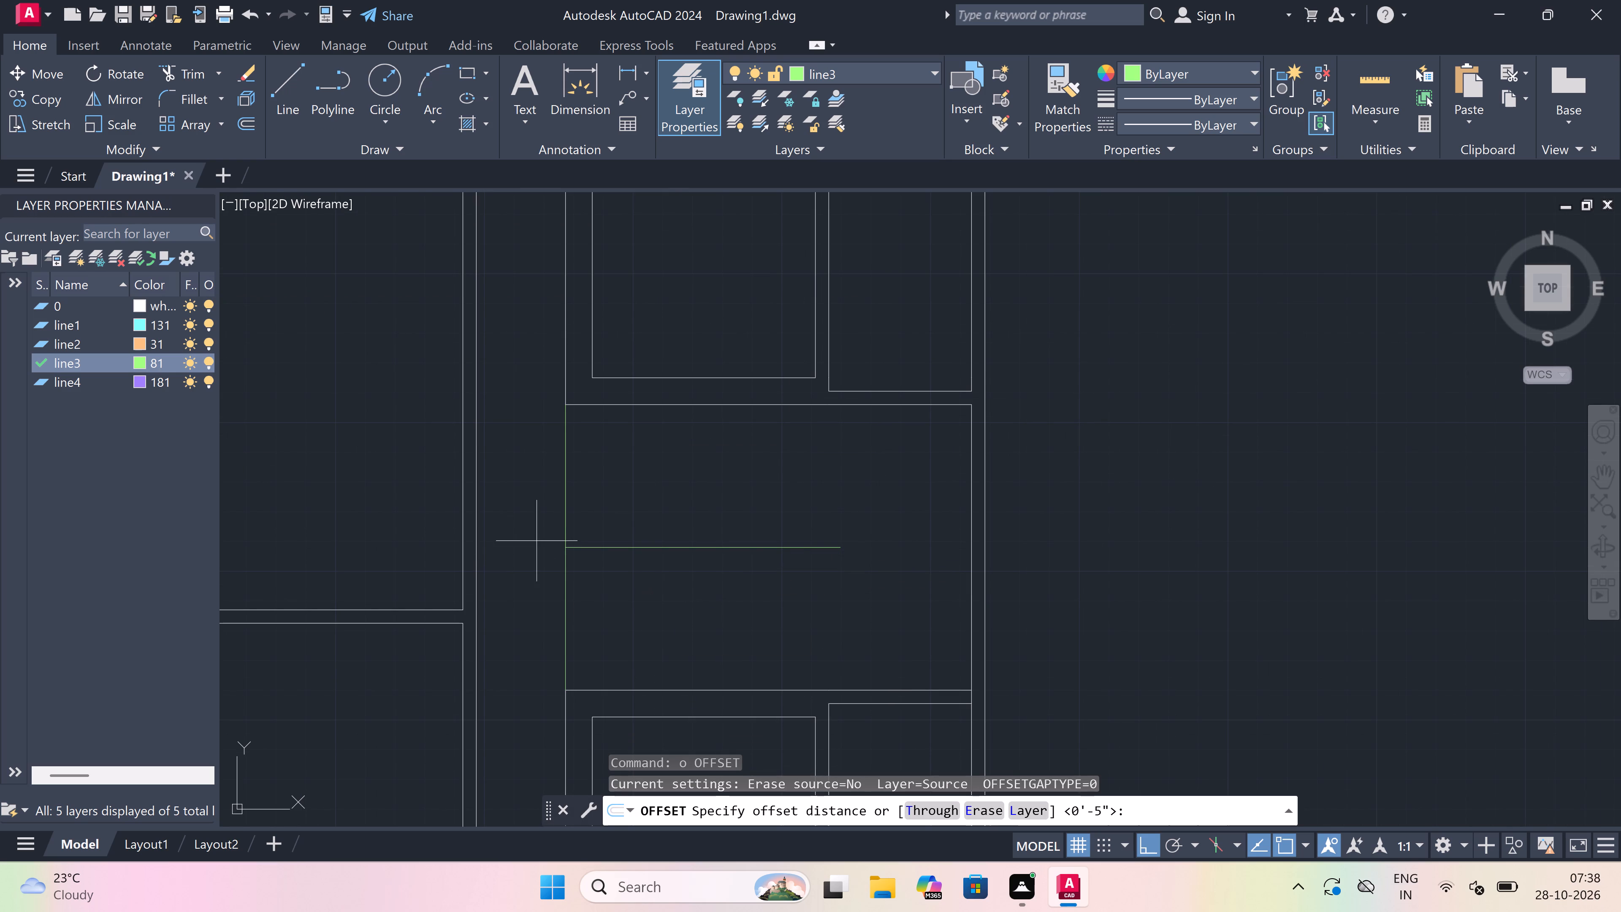
pyautogui.moveTo(555, 518); pyautogui.dragTo(569, 517)
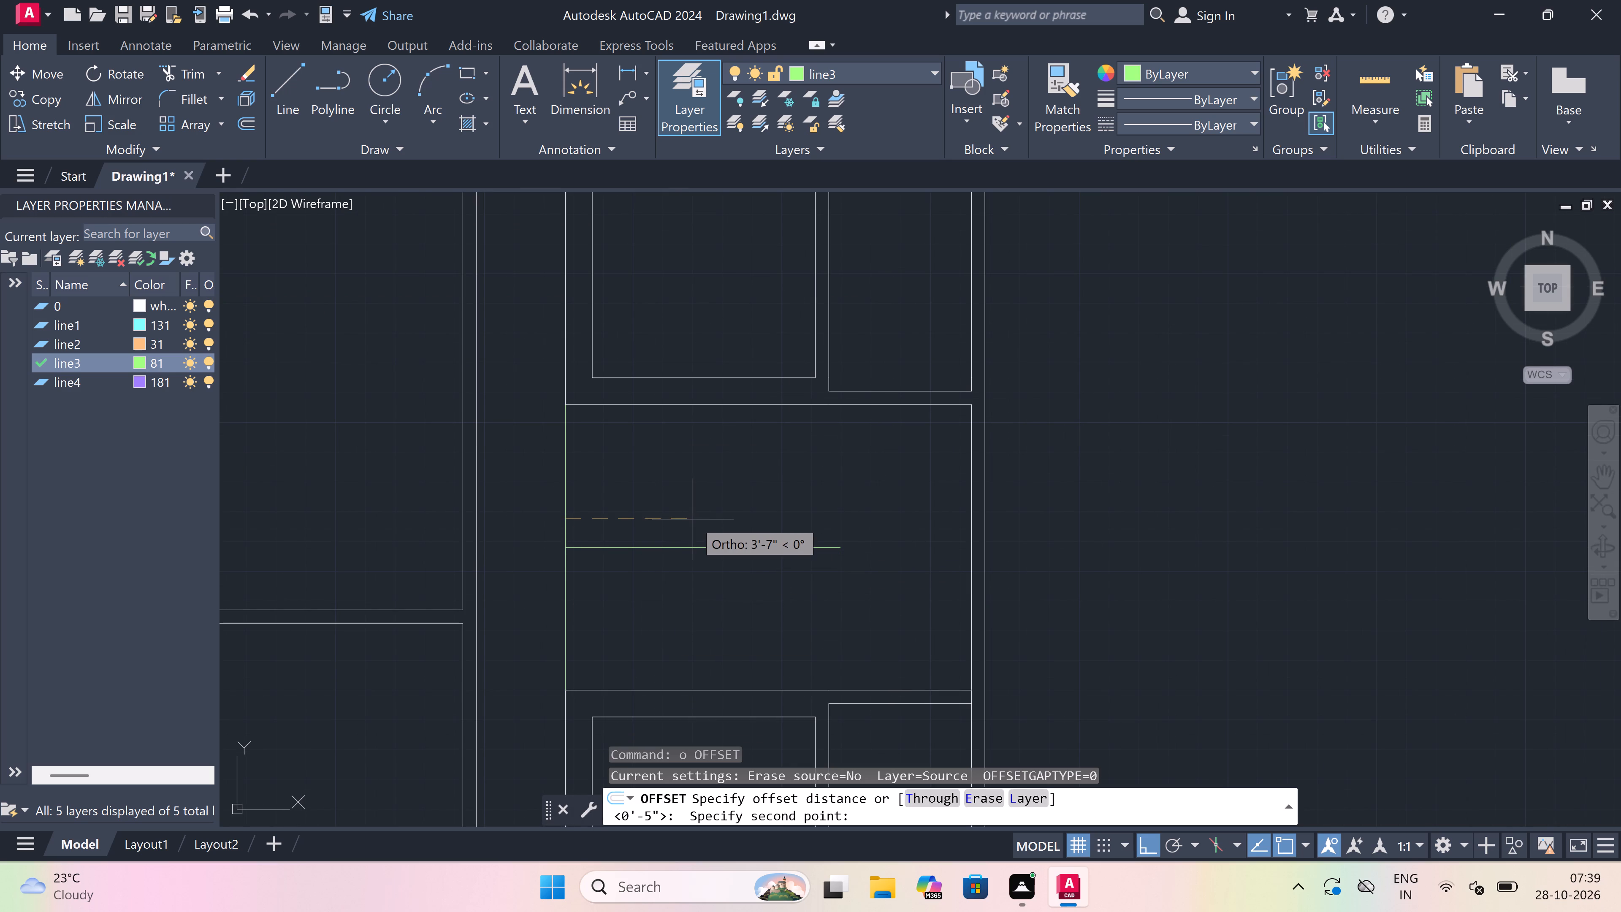
pyautogui.press('8')
pyautogui.hotkey('shift', '"')
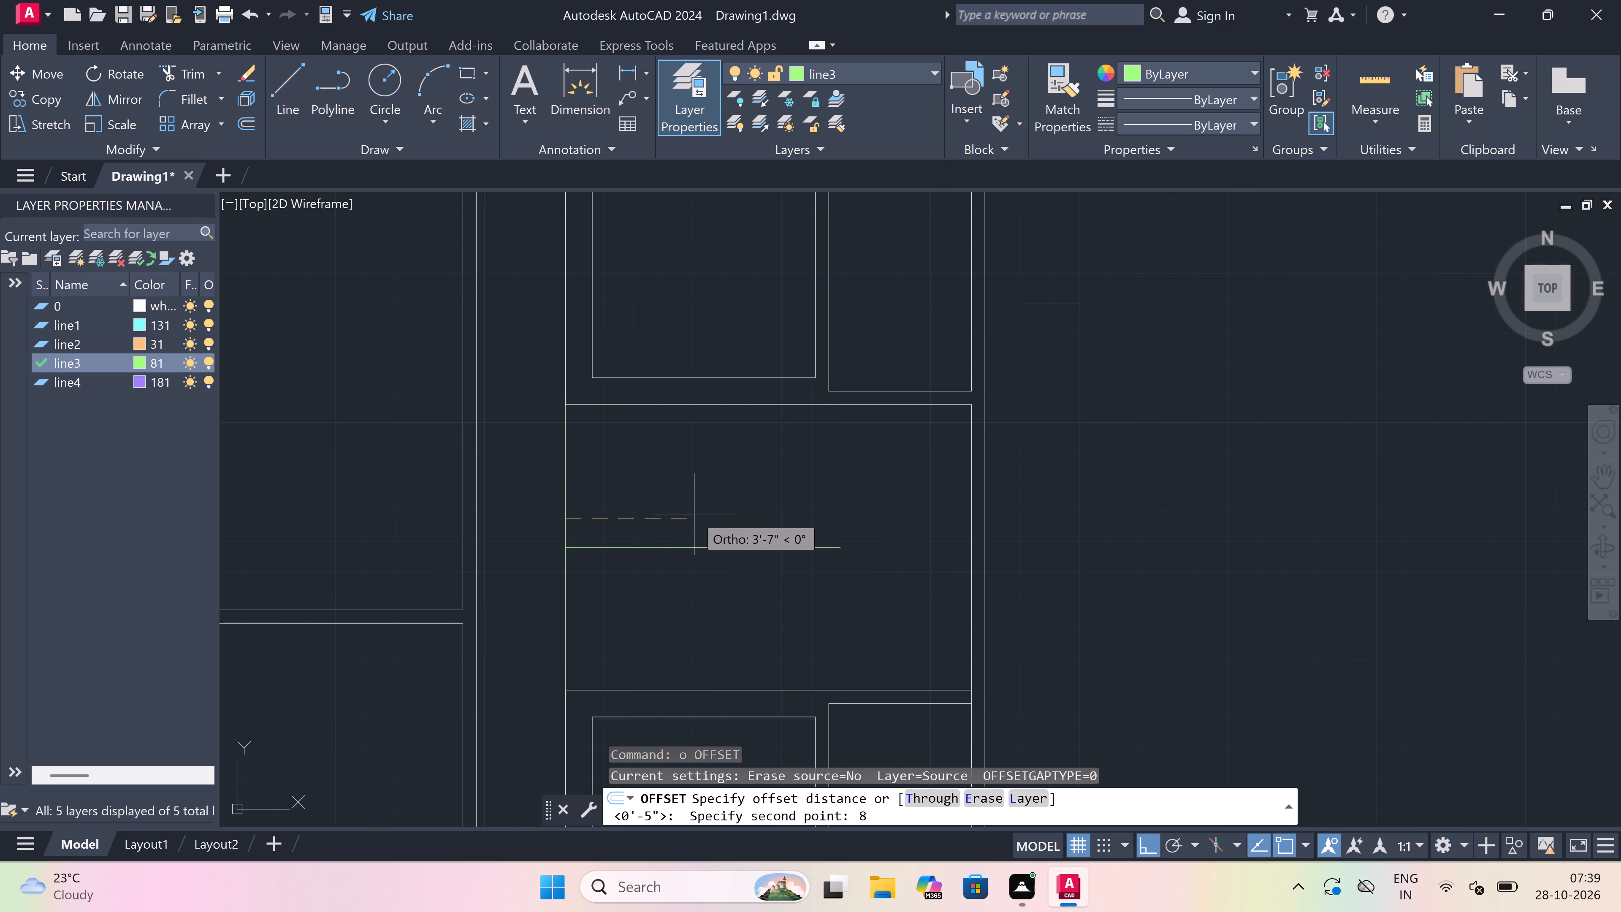
pyautogui.press('space')
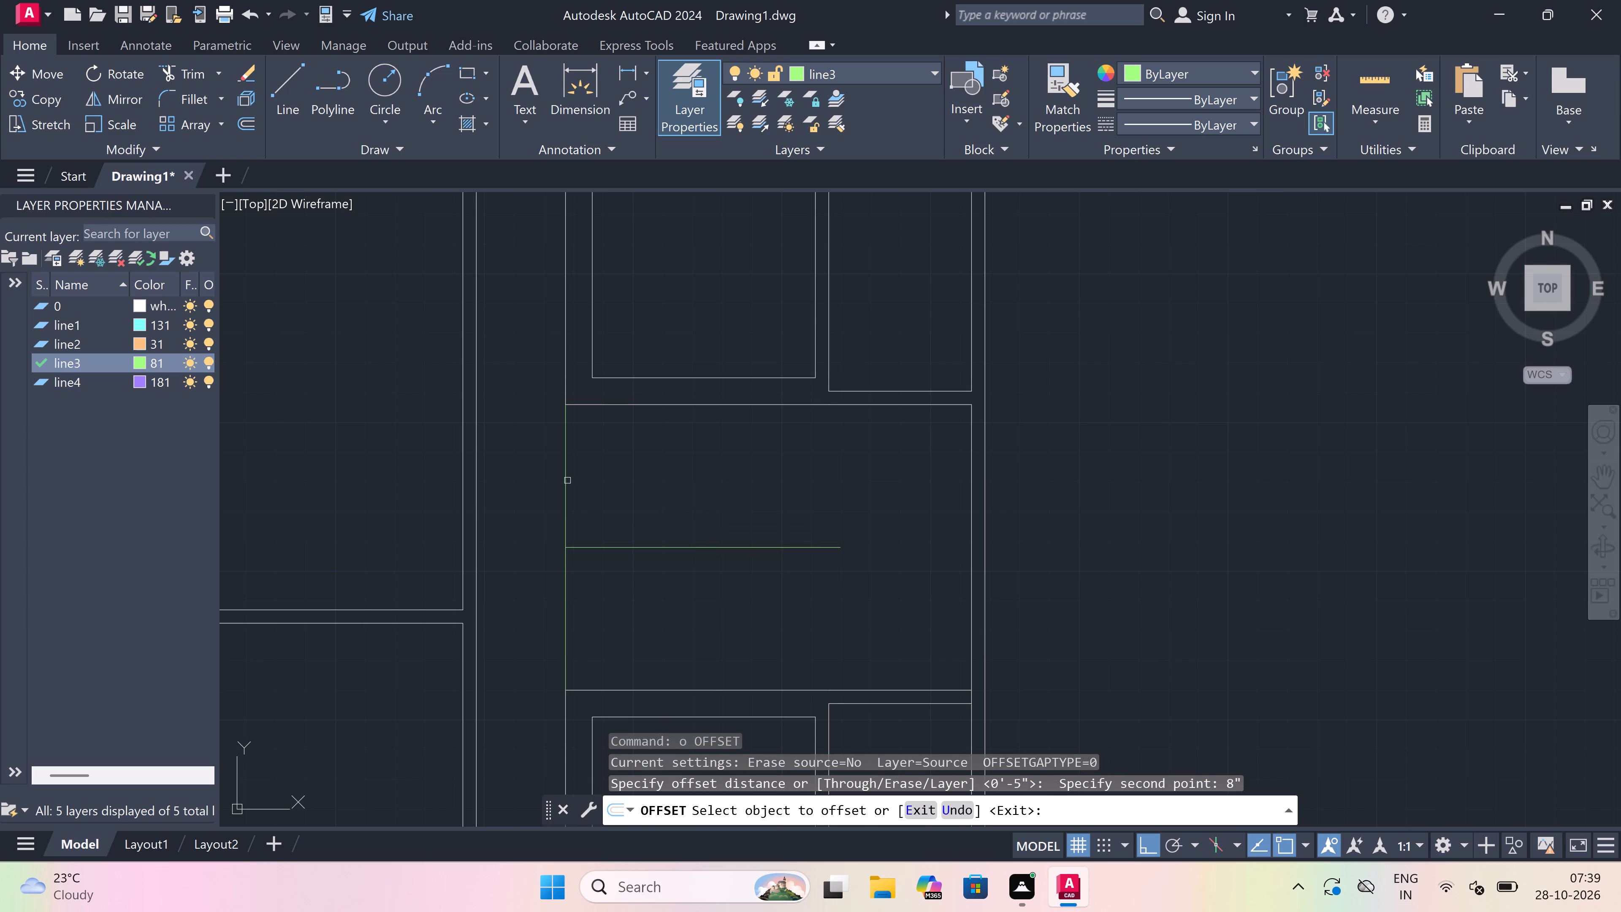
pyautogui.moveTo(567, 480); pyautogui.dragTo(594, 479)
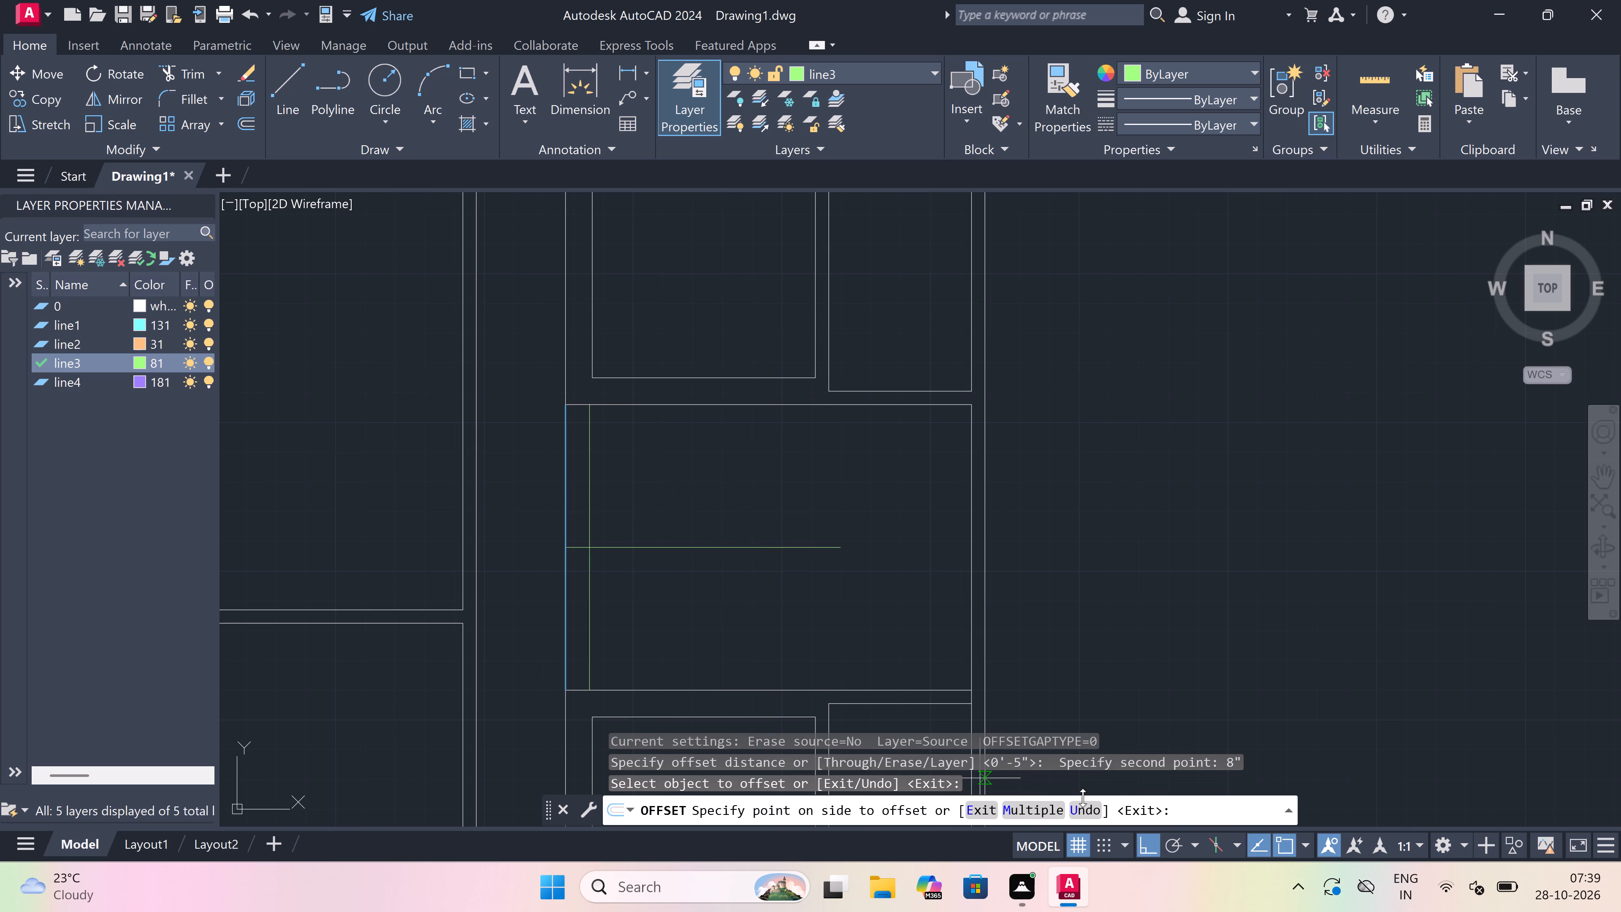
pyautogui.click(1035, 803)
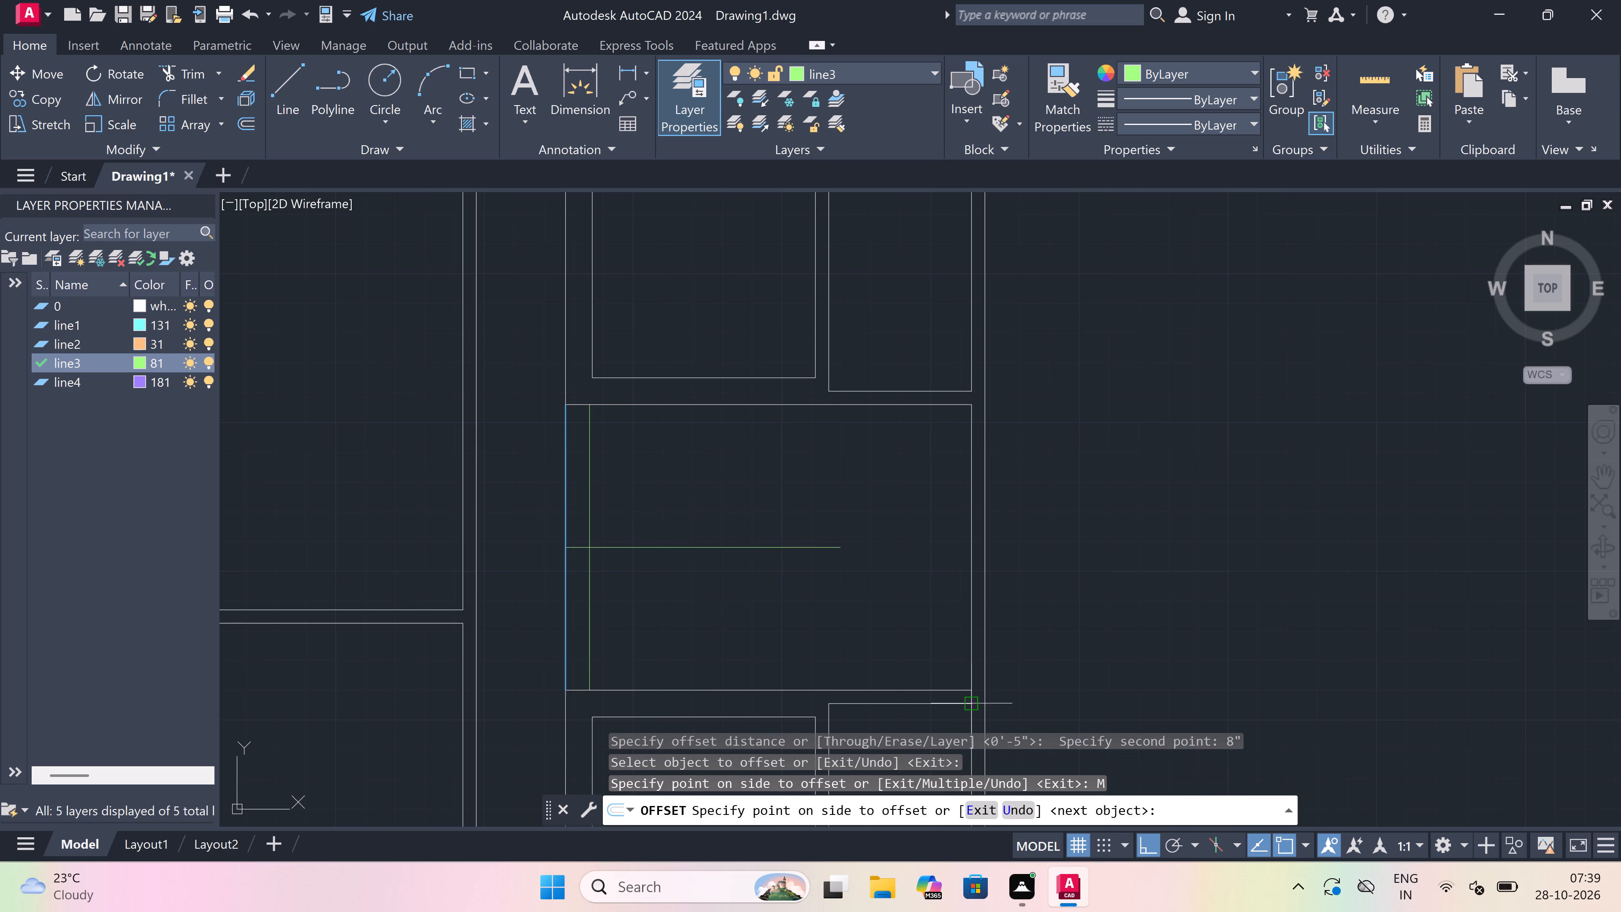
pyautogui.tripleClick(778, 463)
pyautogui.tripleClick(778, 463)
pyautogui.doubleClick(778, 463)
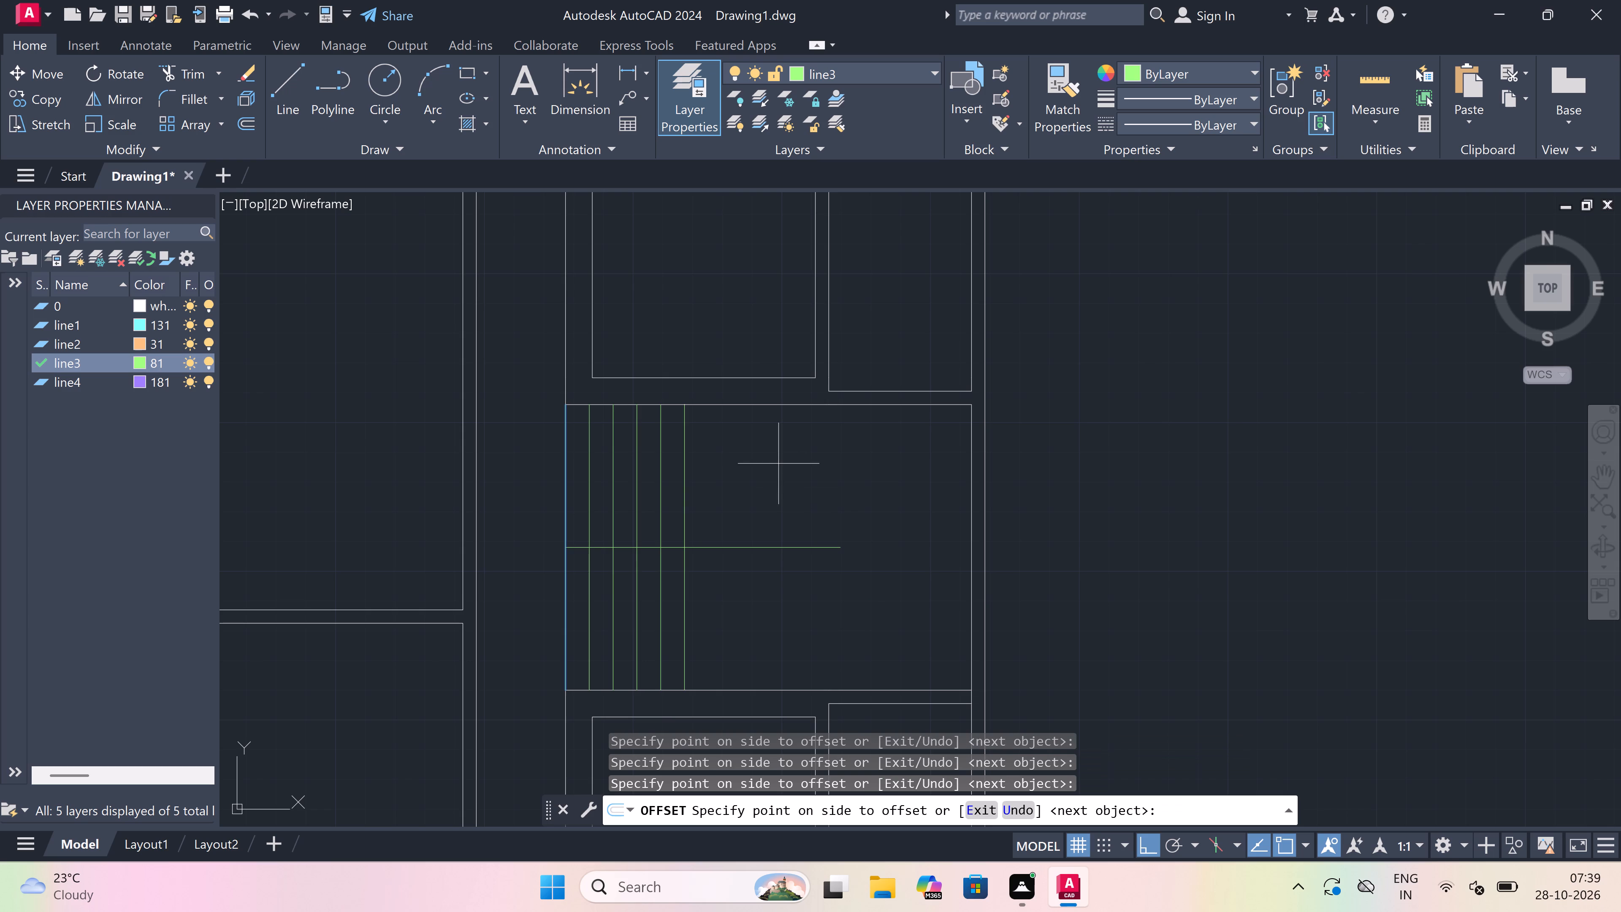
pyautogui.click(786, 470)
pyautogui.moveTo(787, 473); pyautogui.dragTo(796, 478)
pyautogui.click(812, 486)
pyautogui.click(816, 489)
pyautogui.tripleClick(852, 497)
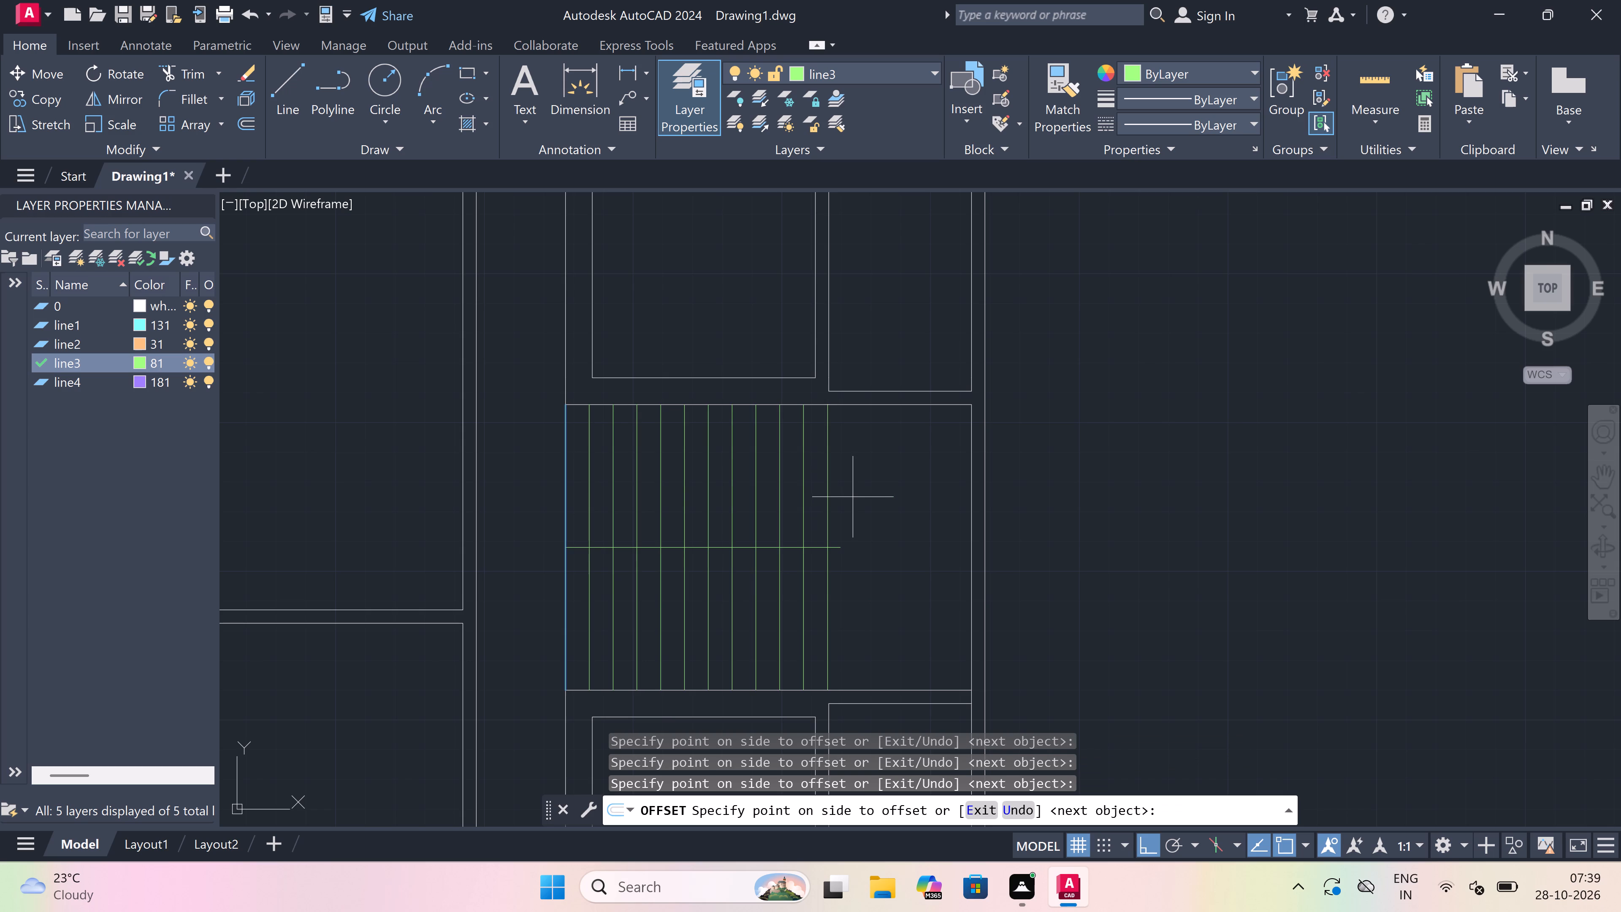
pyautogui.click(877, 497)
pyautogui.click(886, 497)
pyautogui.click(892, 495)
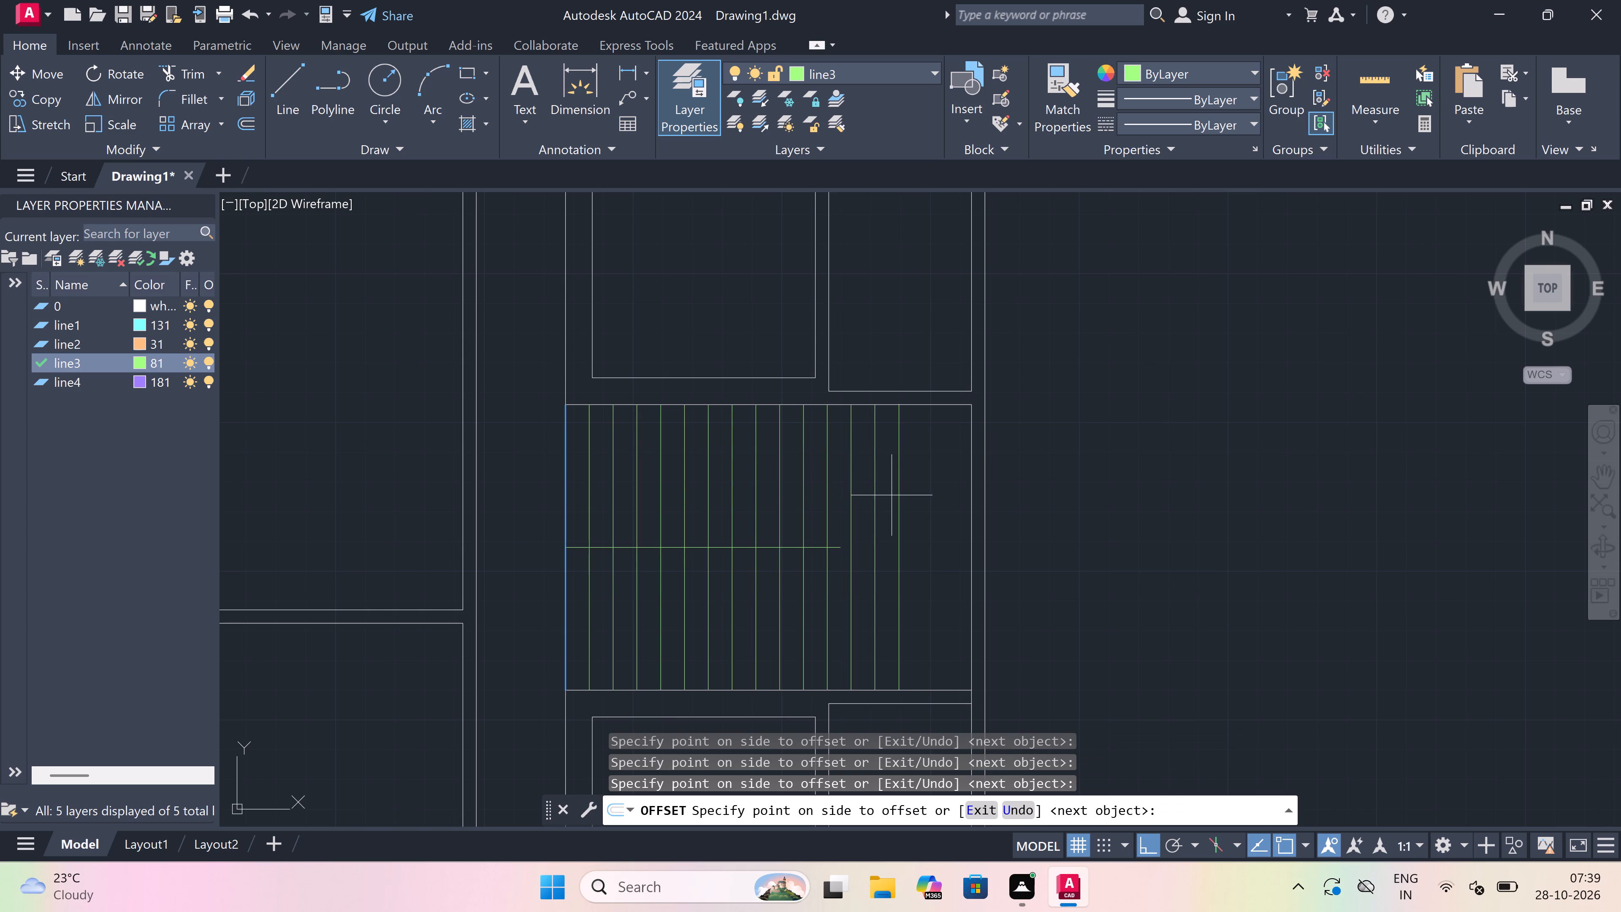
pyautogui.press('Escape')
# Extend the staircase's horizontal middle line to the last tread line.
pyautogui.write('ex')
pyautogui.press('space')
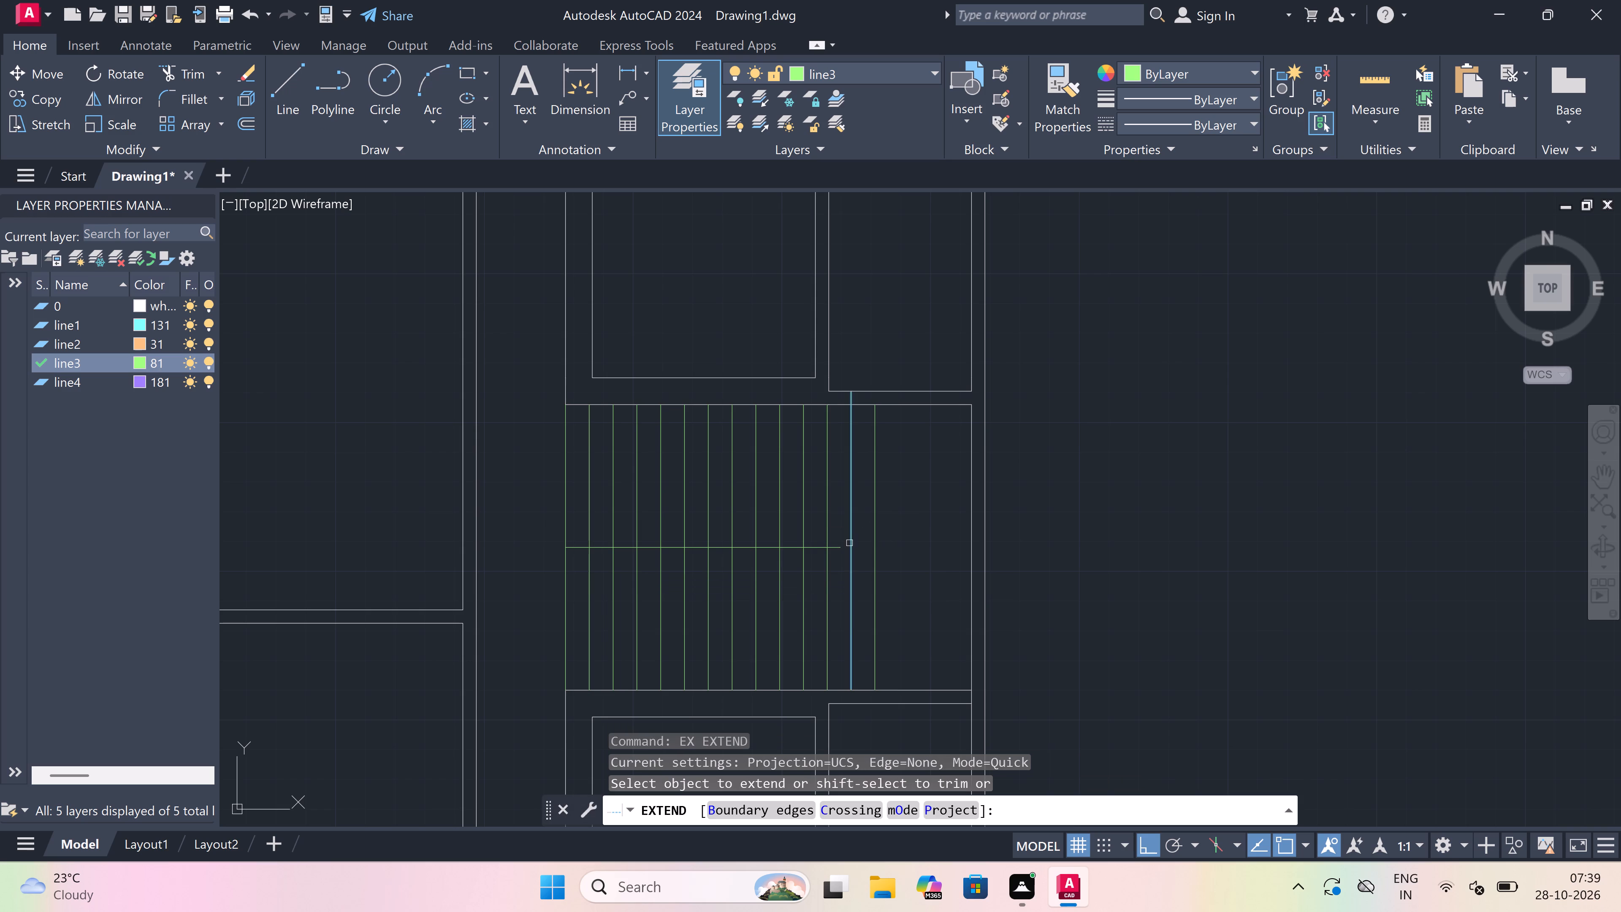
pyautogui.scroll(2, 844, 544)
pyautogui.click(825, 556)
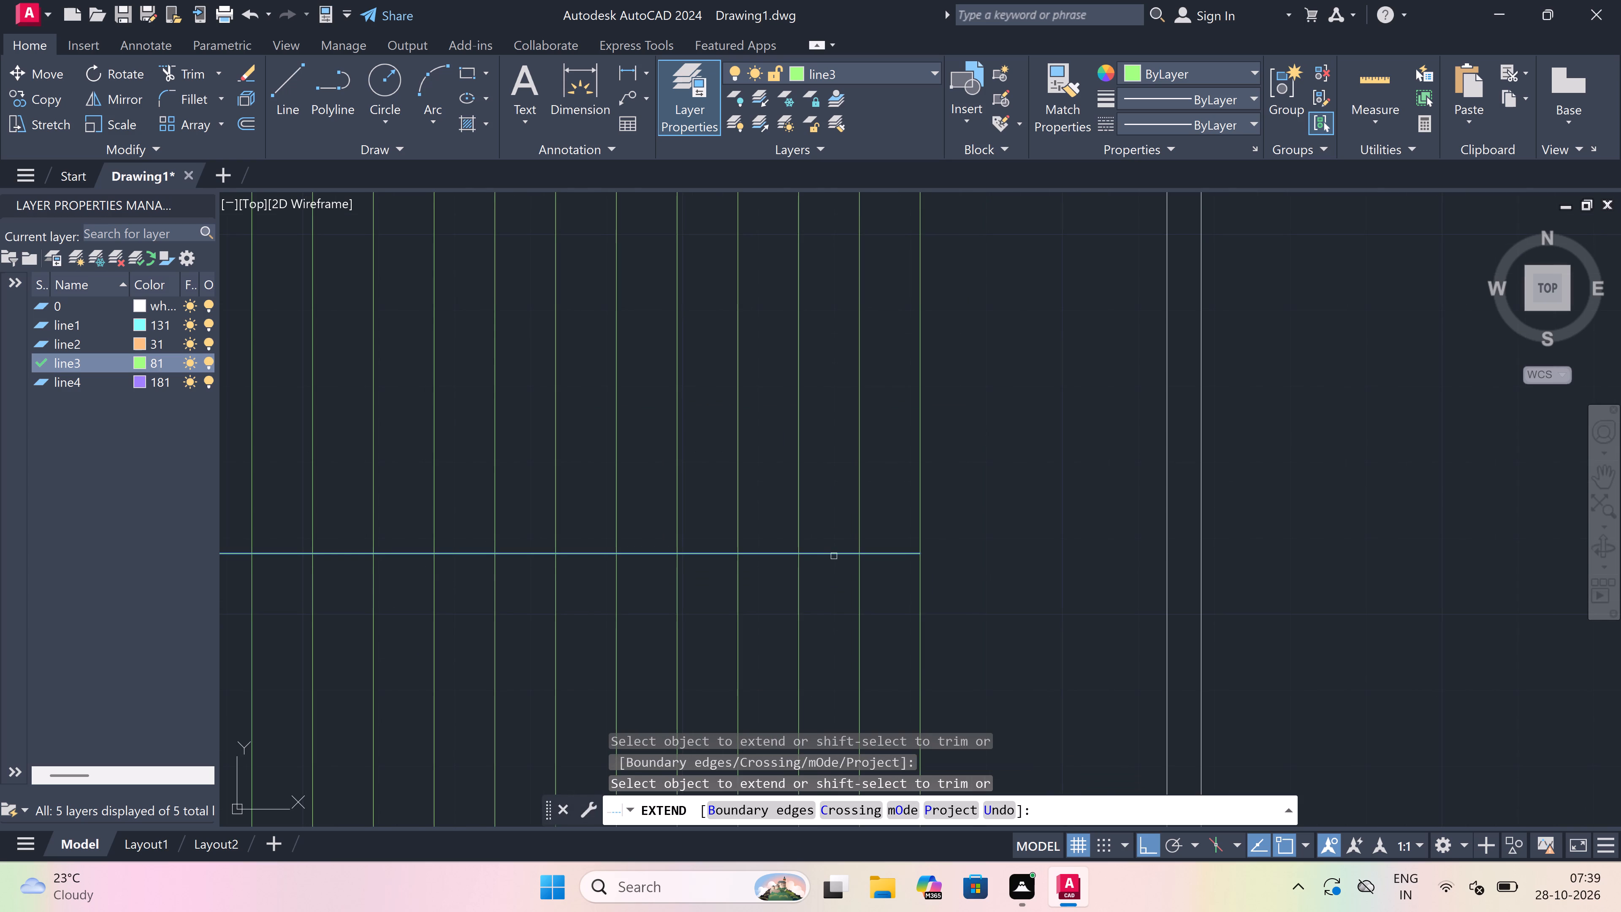
pyautogui.click(839, 556)
pyautogui.press('Escape')
pyautogui.scroll(-3, 841, 552)
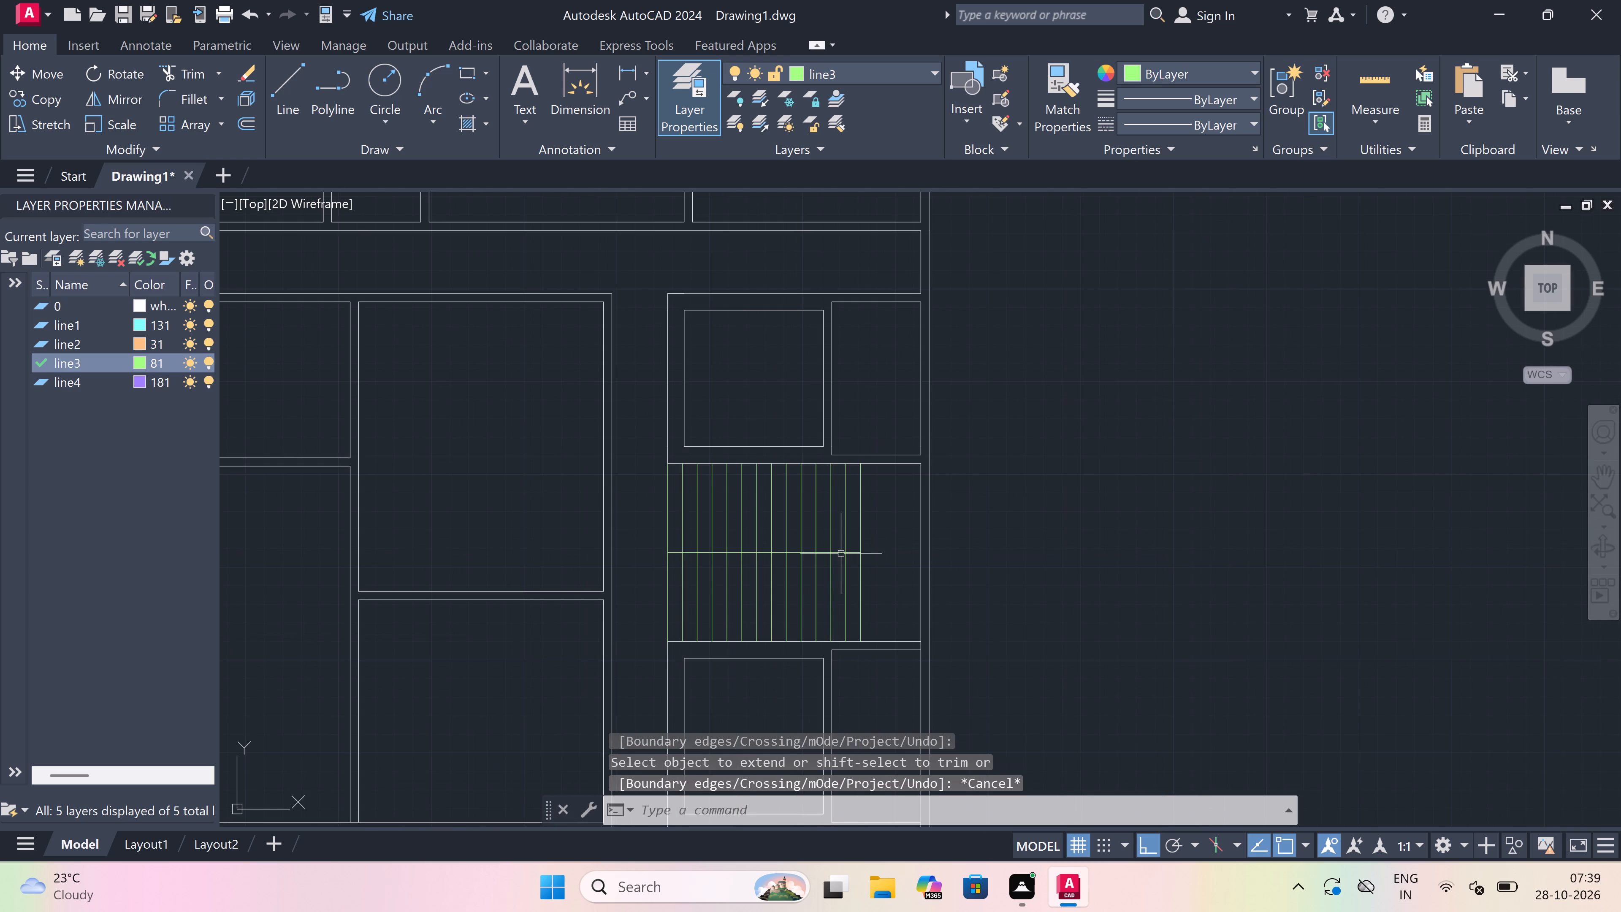
# Draw the stair direction line from just outside the first tread, about 10'-11" across the lower flight, about 4'-3" up, and back over the upper flight.
pyautogui.press('l')
pyautogui.press('space')
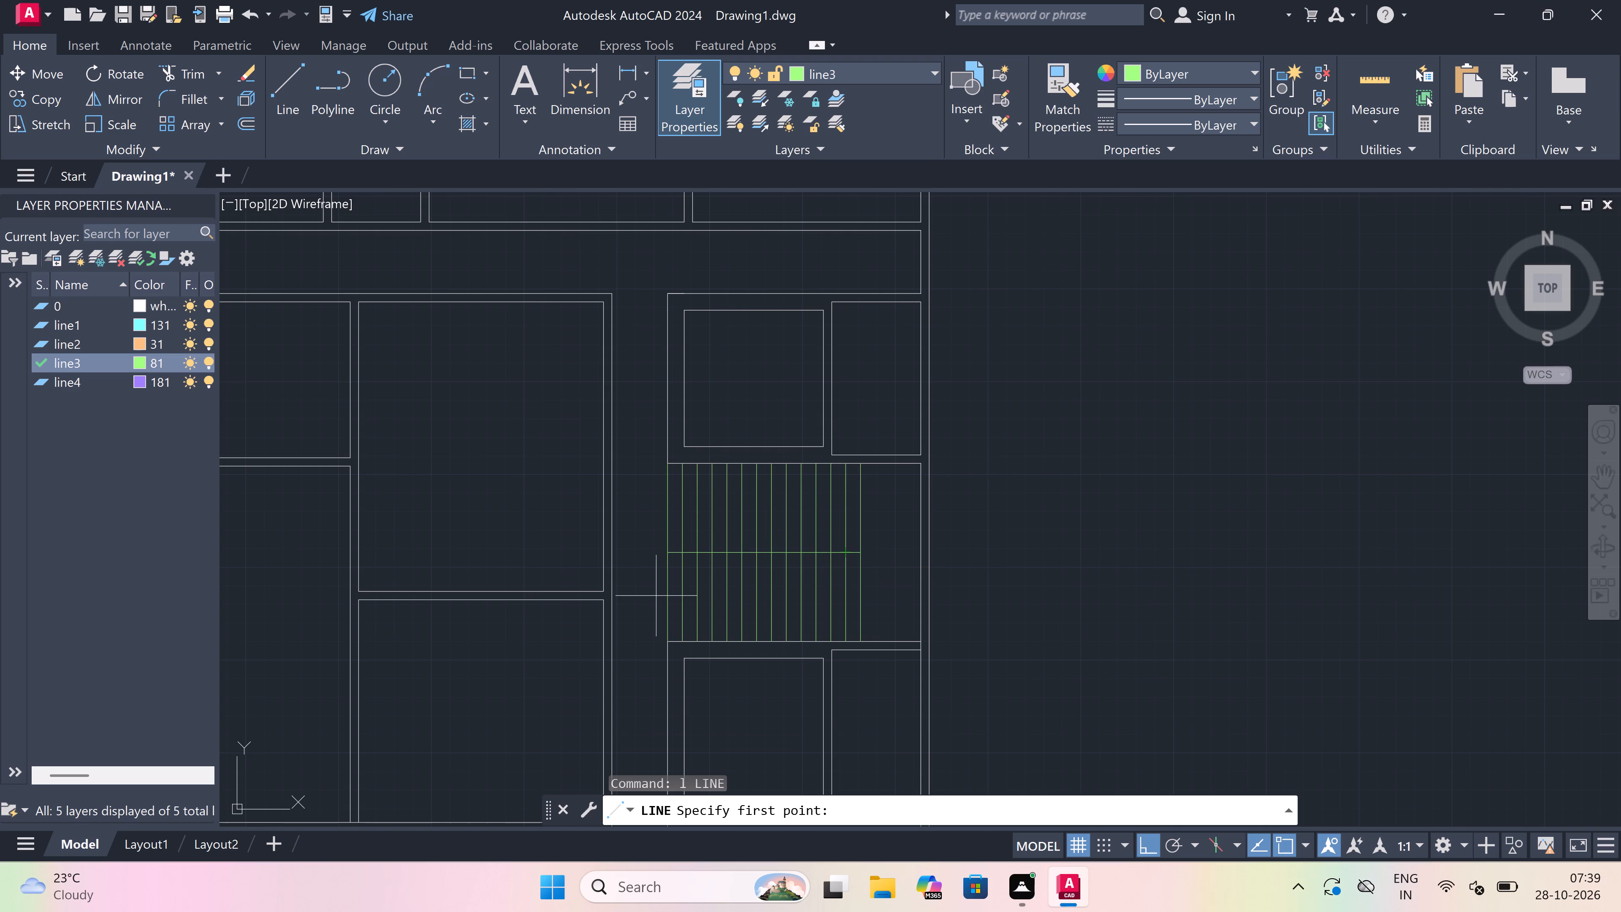
pyautogui.moveTo(651, 600); pyautogui.dragTo(657, 600)
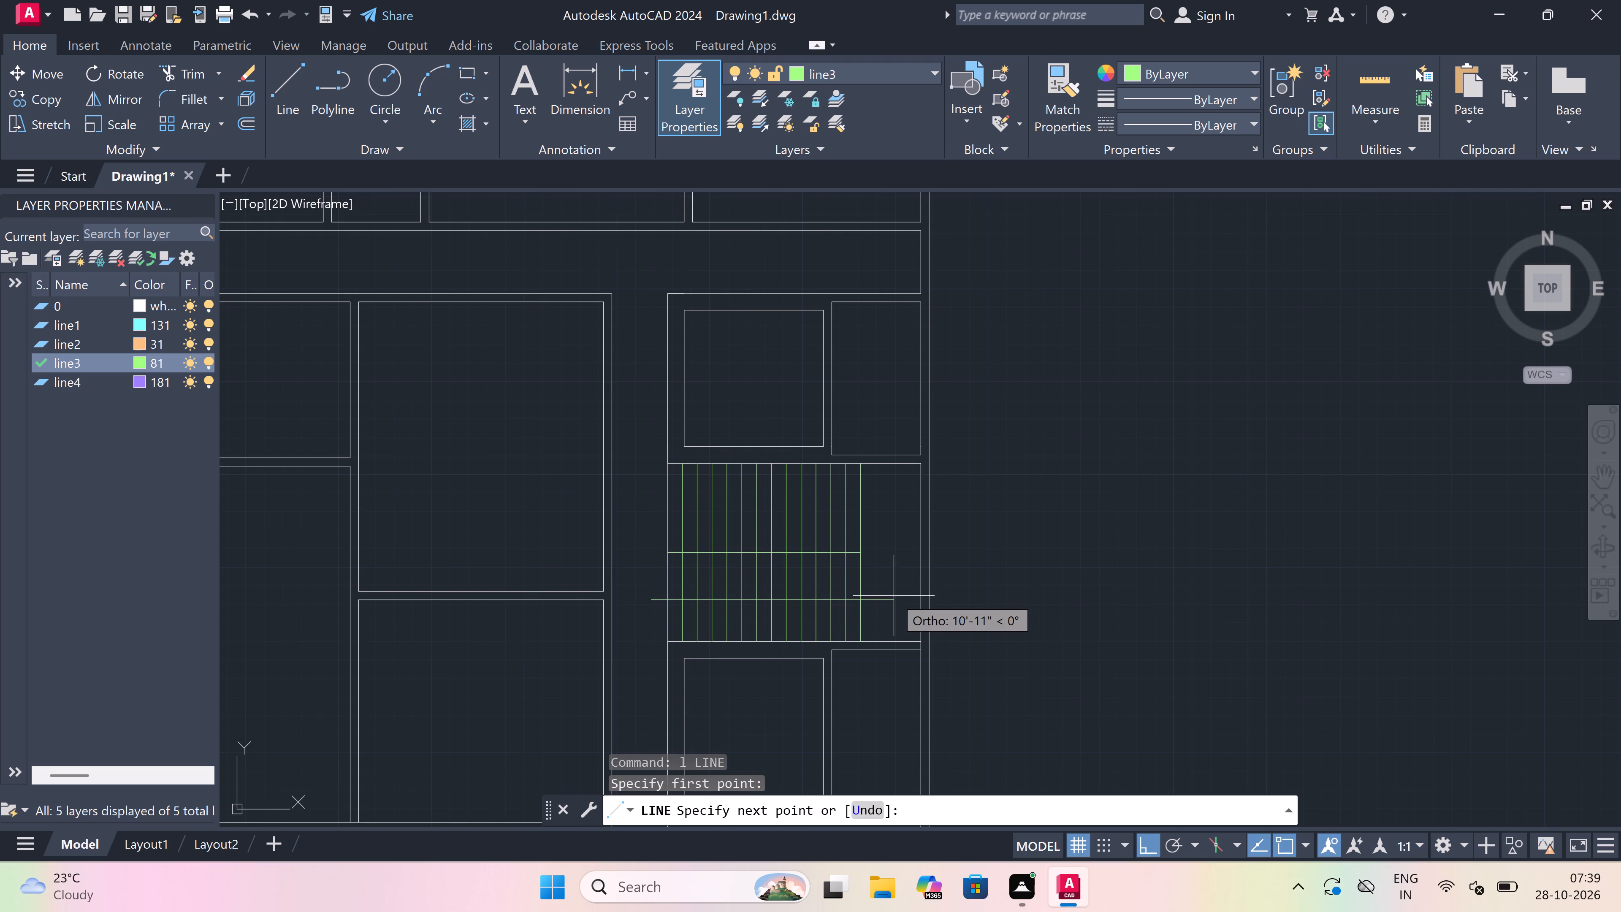
pyautogui.moveTo(893, 597); pyautogui.dragTo(895, 575)
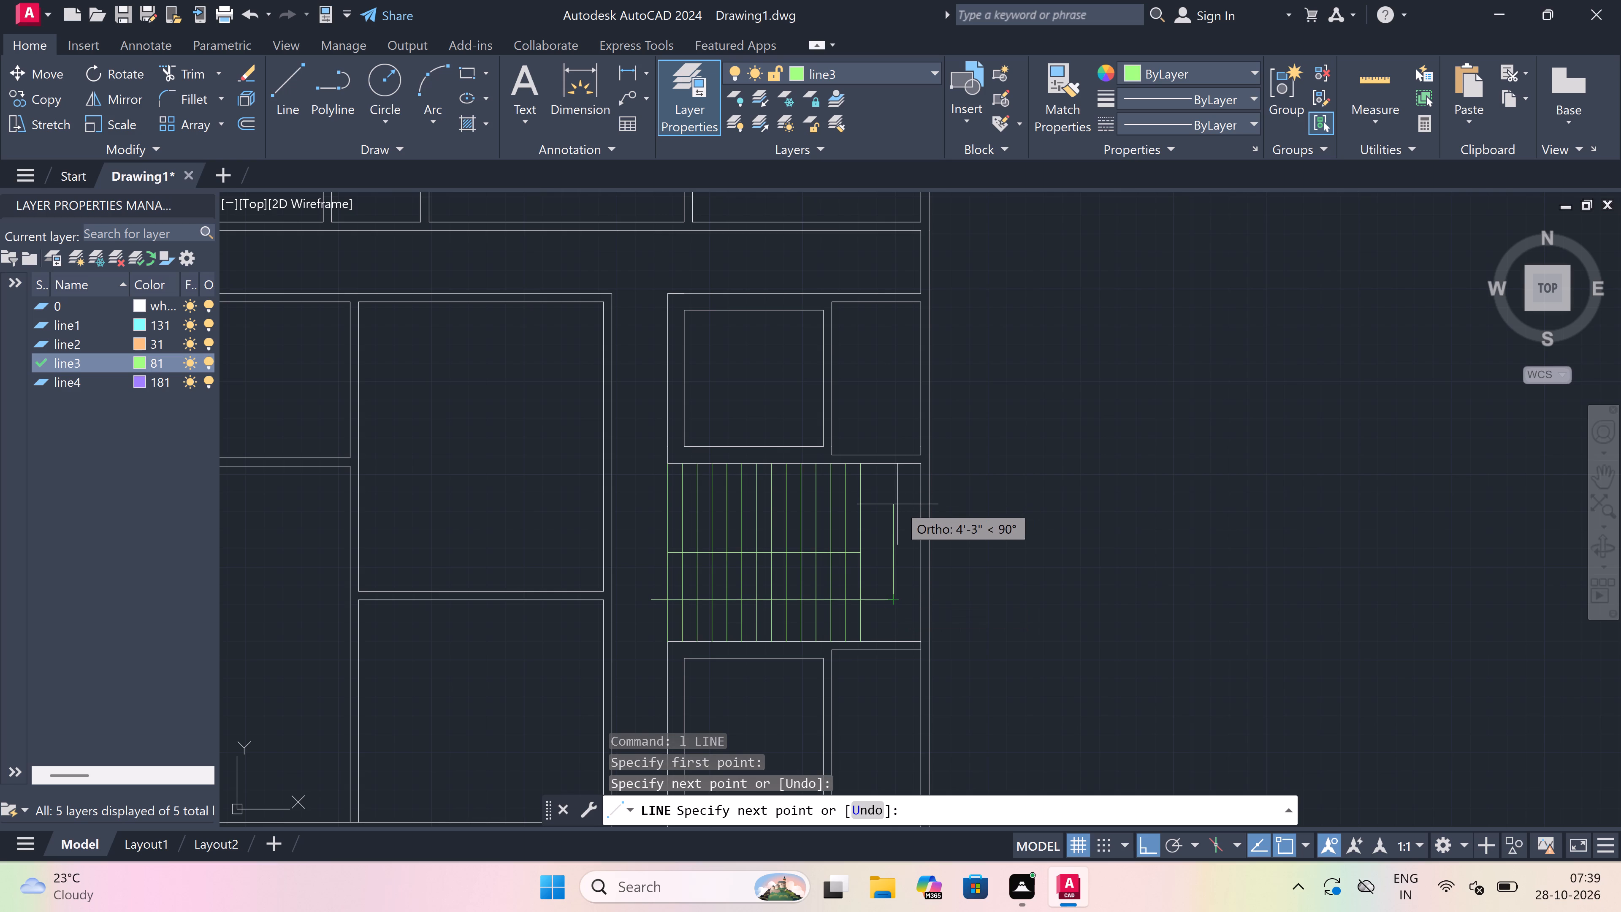
pyautogui.moveTo(897, 500); pyautogui.dragTo(889, 500)
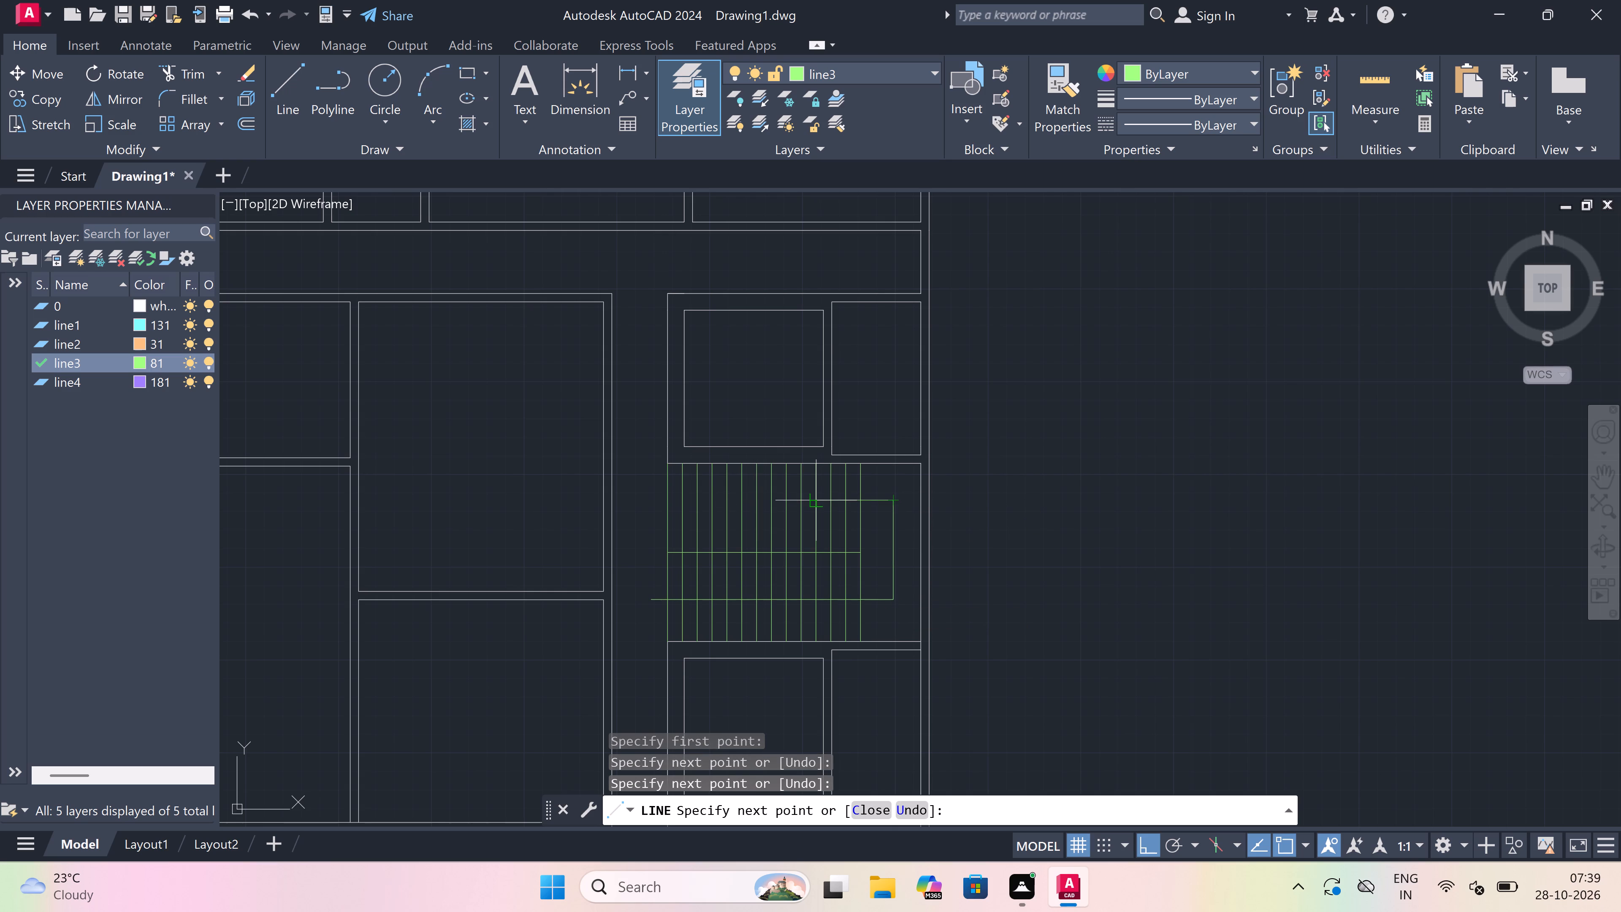
pyautogui.scroll(2, 796, 494)
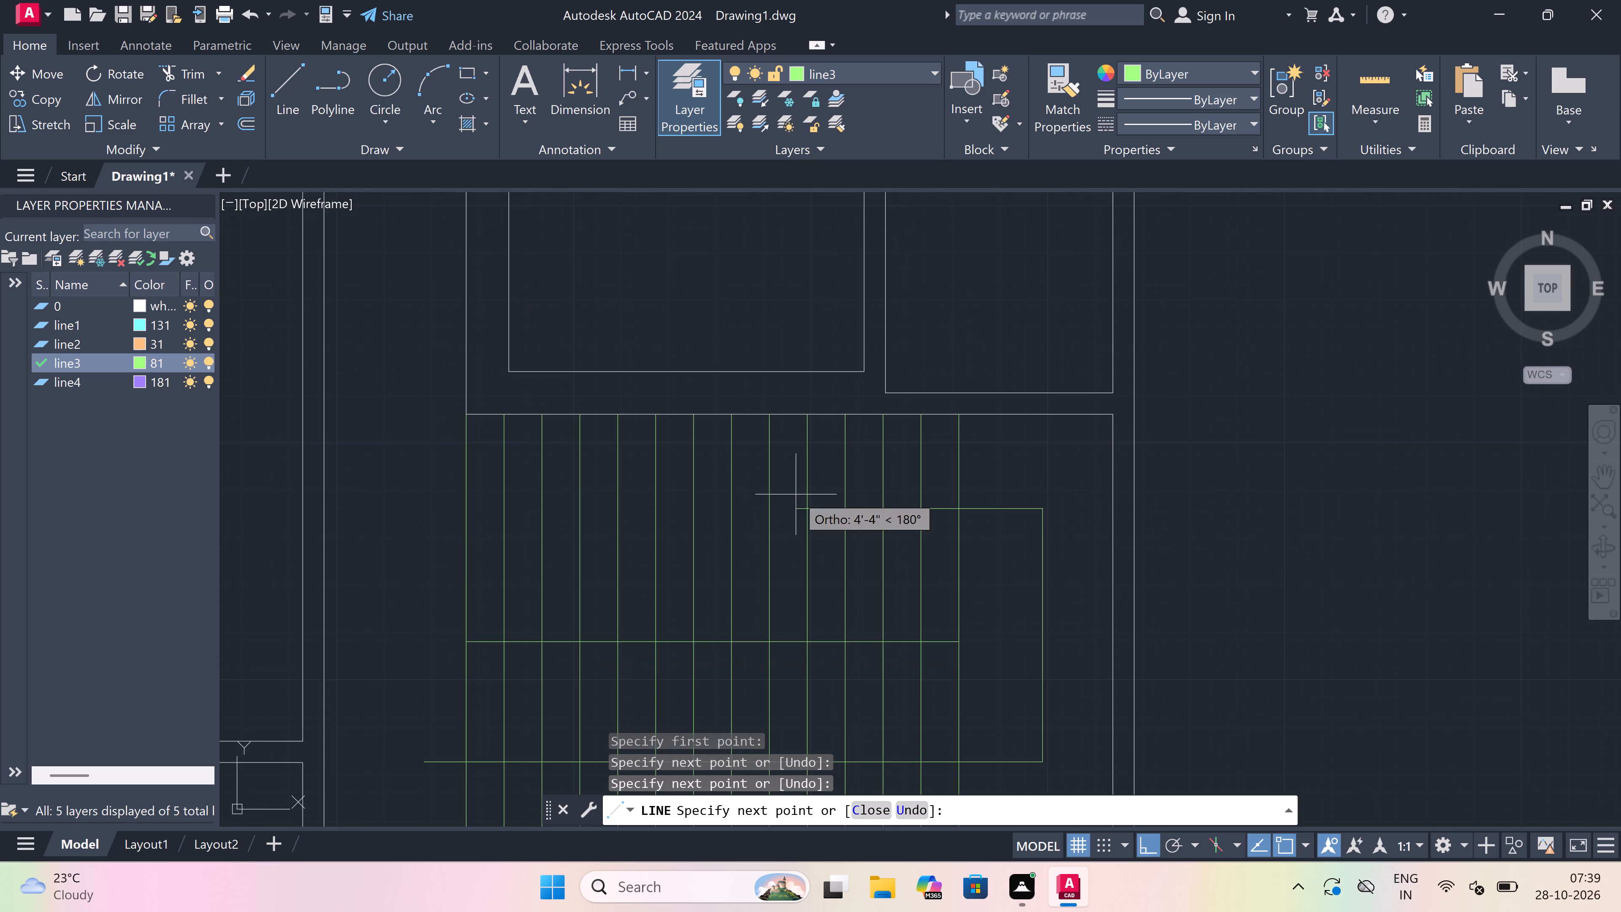
pyautogui.click(805, 510)
# Draw a triangular arrowhead one tread wide at the direction line's end on the upper flight, and trim the shaft inside it.
pyautogui.scroll(2, 821, 505)
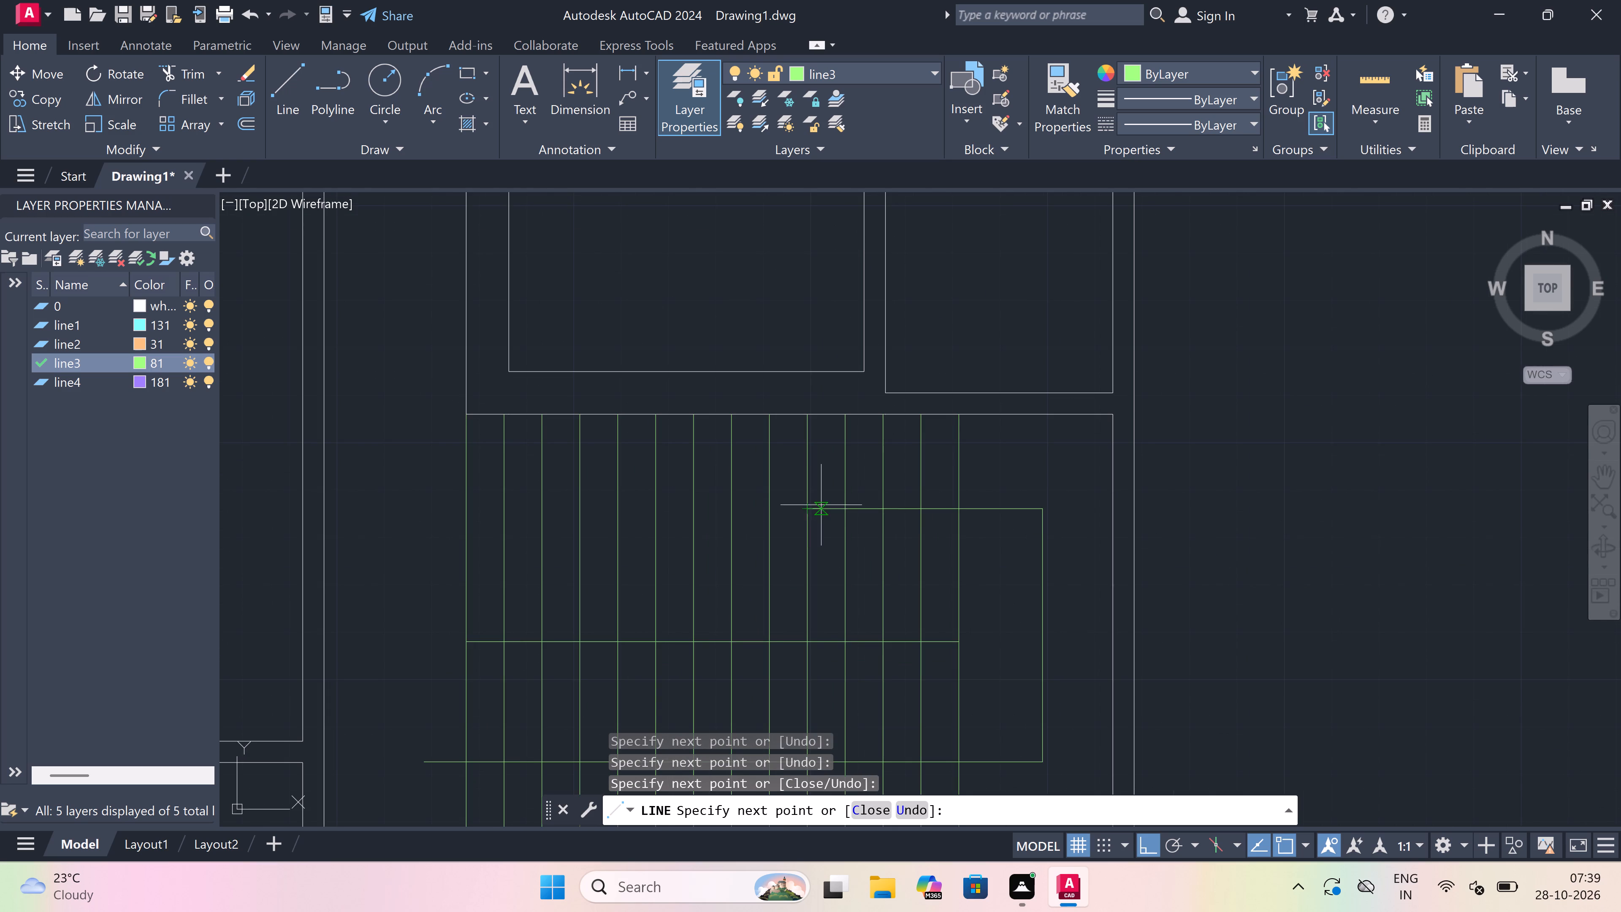
pyautogui.click(876, 455)
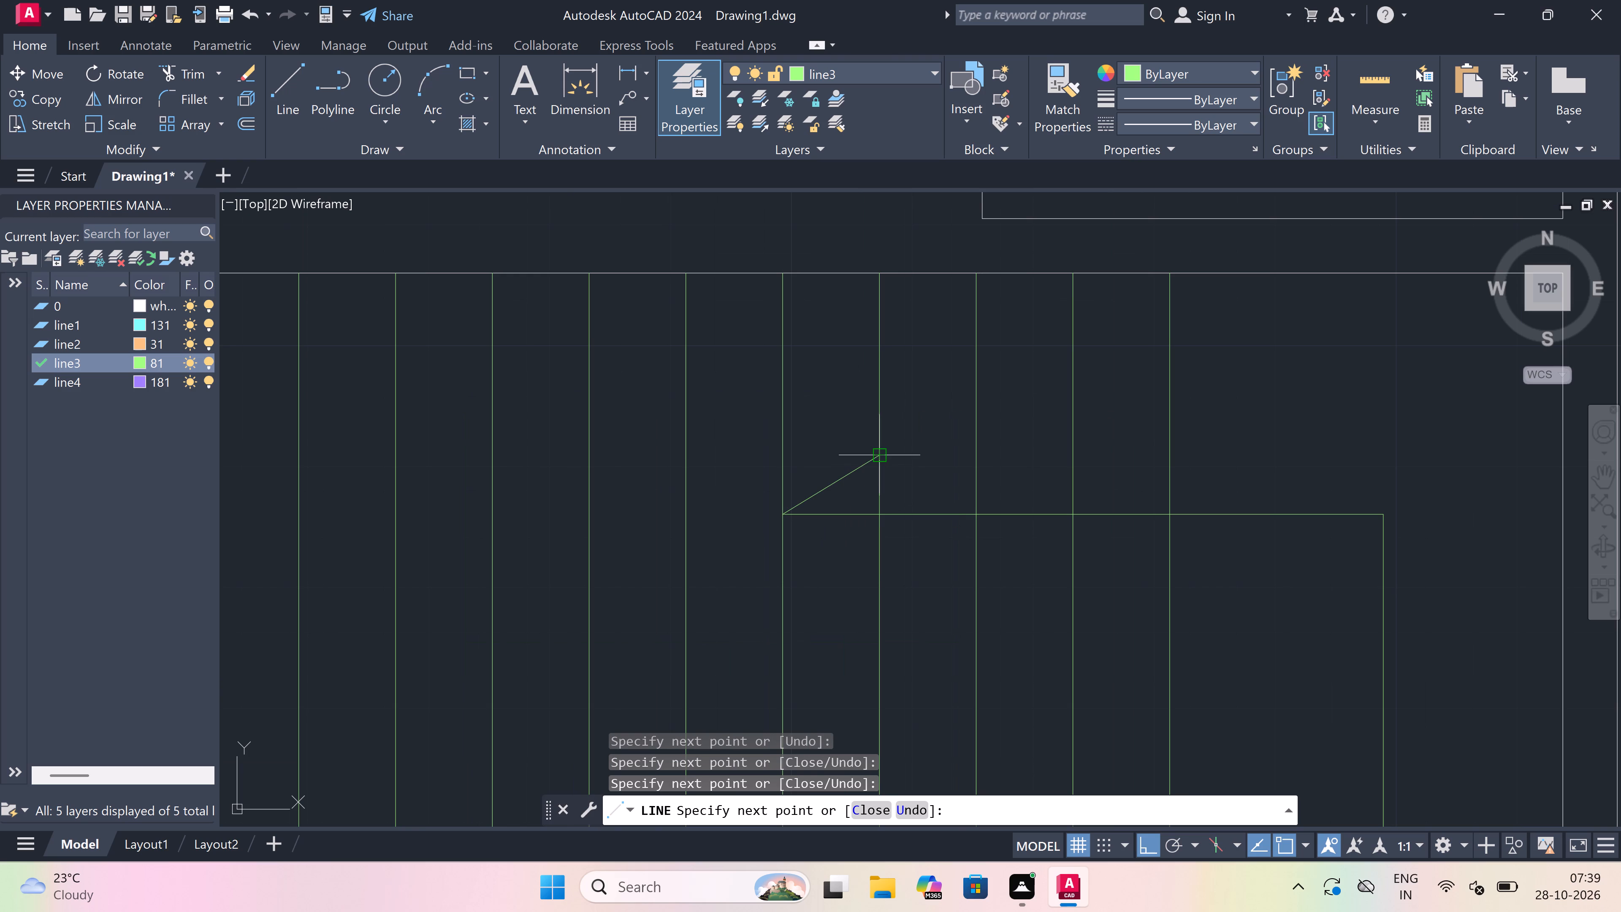
pyautogui.click(877, 568)
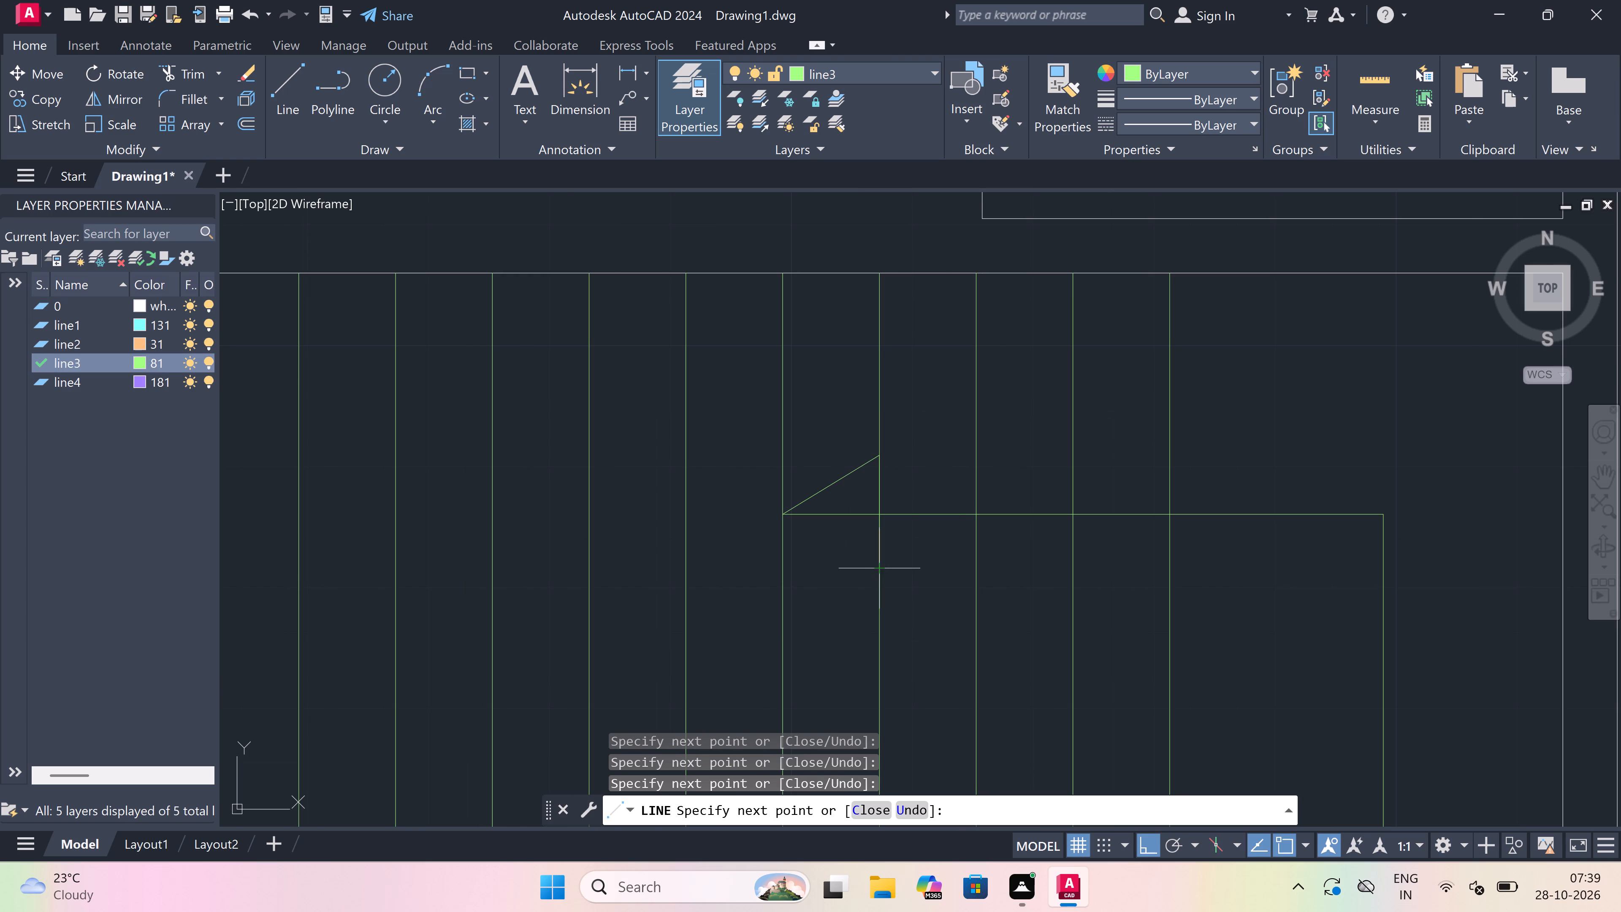
pyautogui.click(780, 521)
pyautogui.press('Escape')
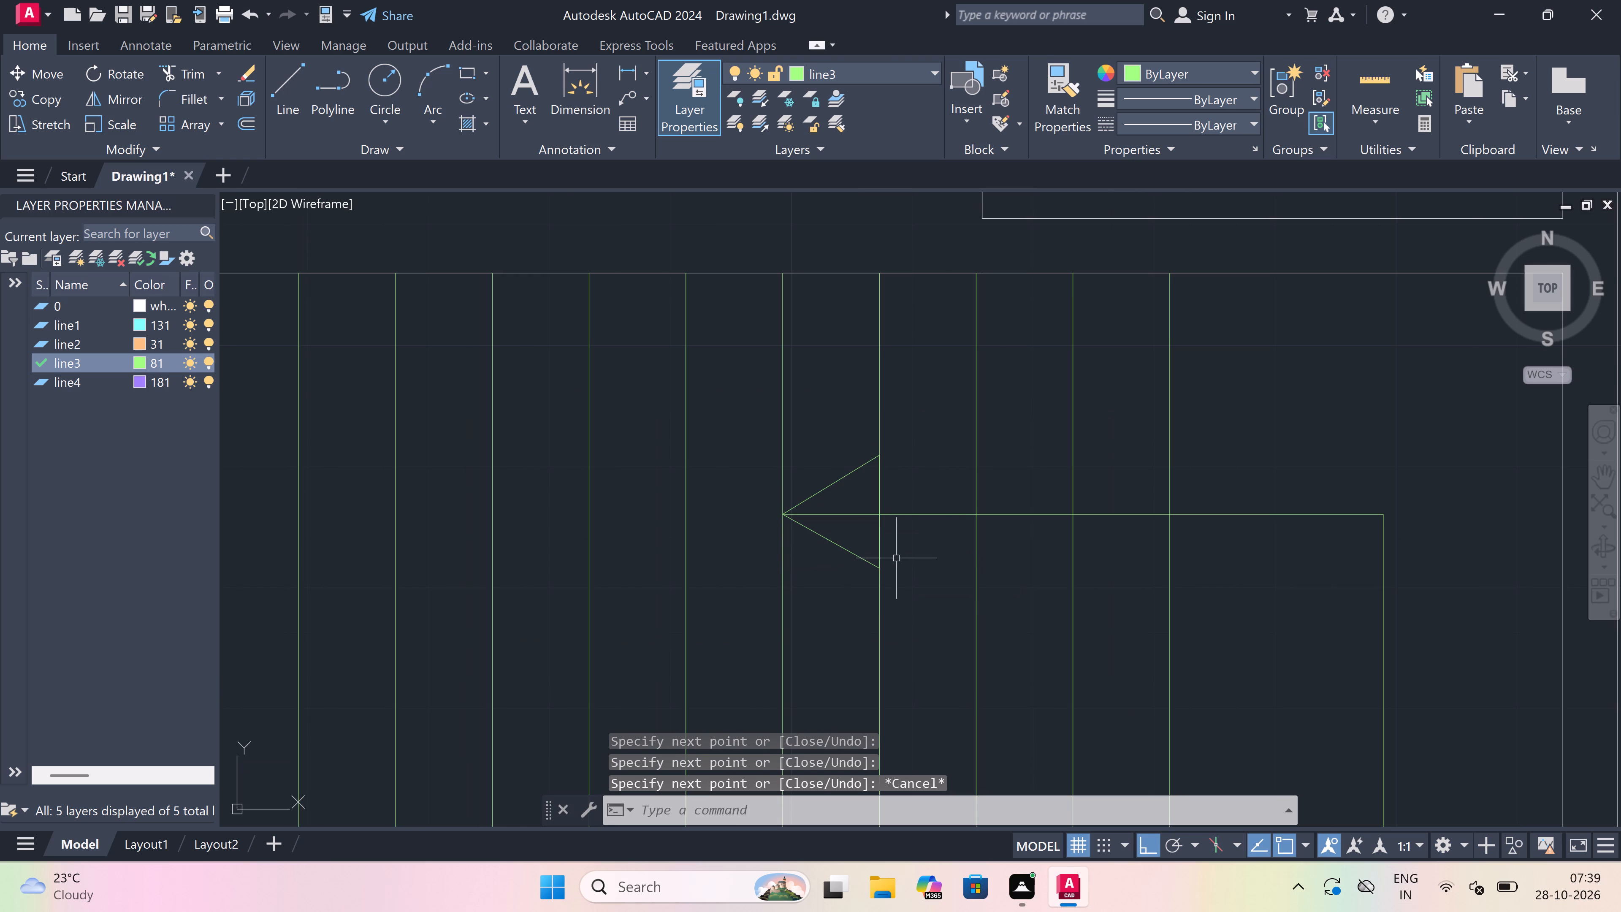
pyautogui.write('tr')
pyautogui.press('space')
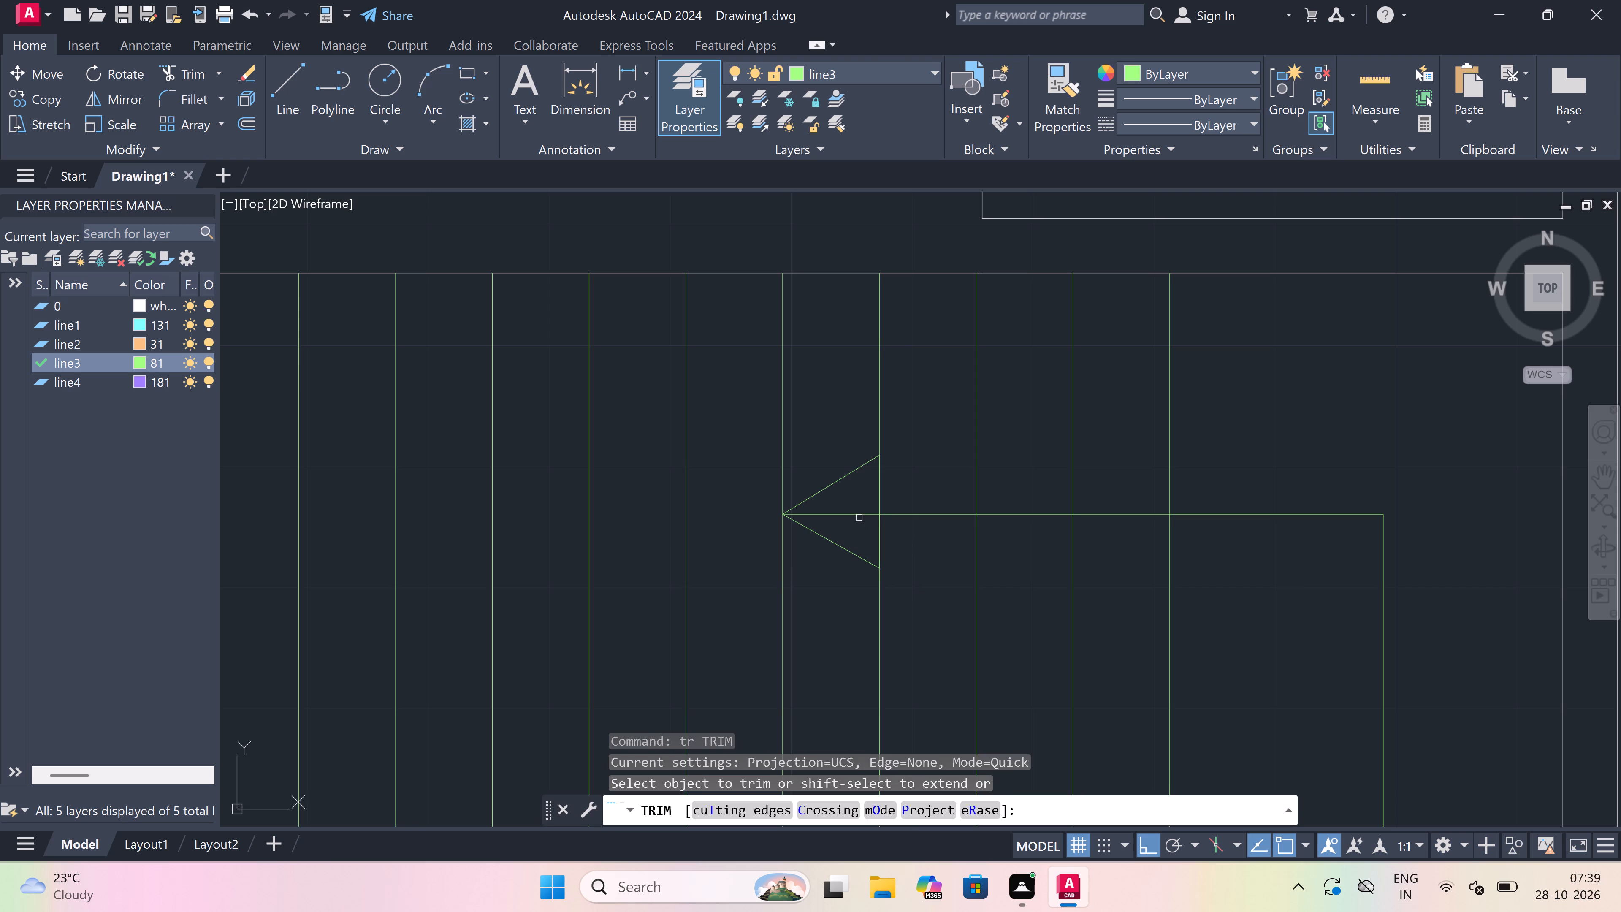
pyautogui.click(859, 516)
pyautogui.press('Escape')
# Examine the overall floor plan and the open area below the lower block.
pyautogui.scroll(-5, 859, 516)
pyautogui.scroll(-4, 780, 557)
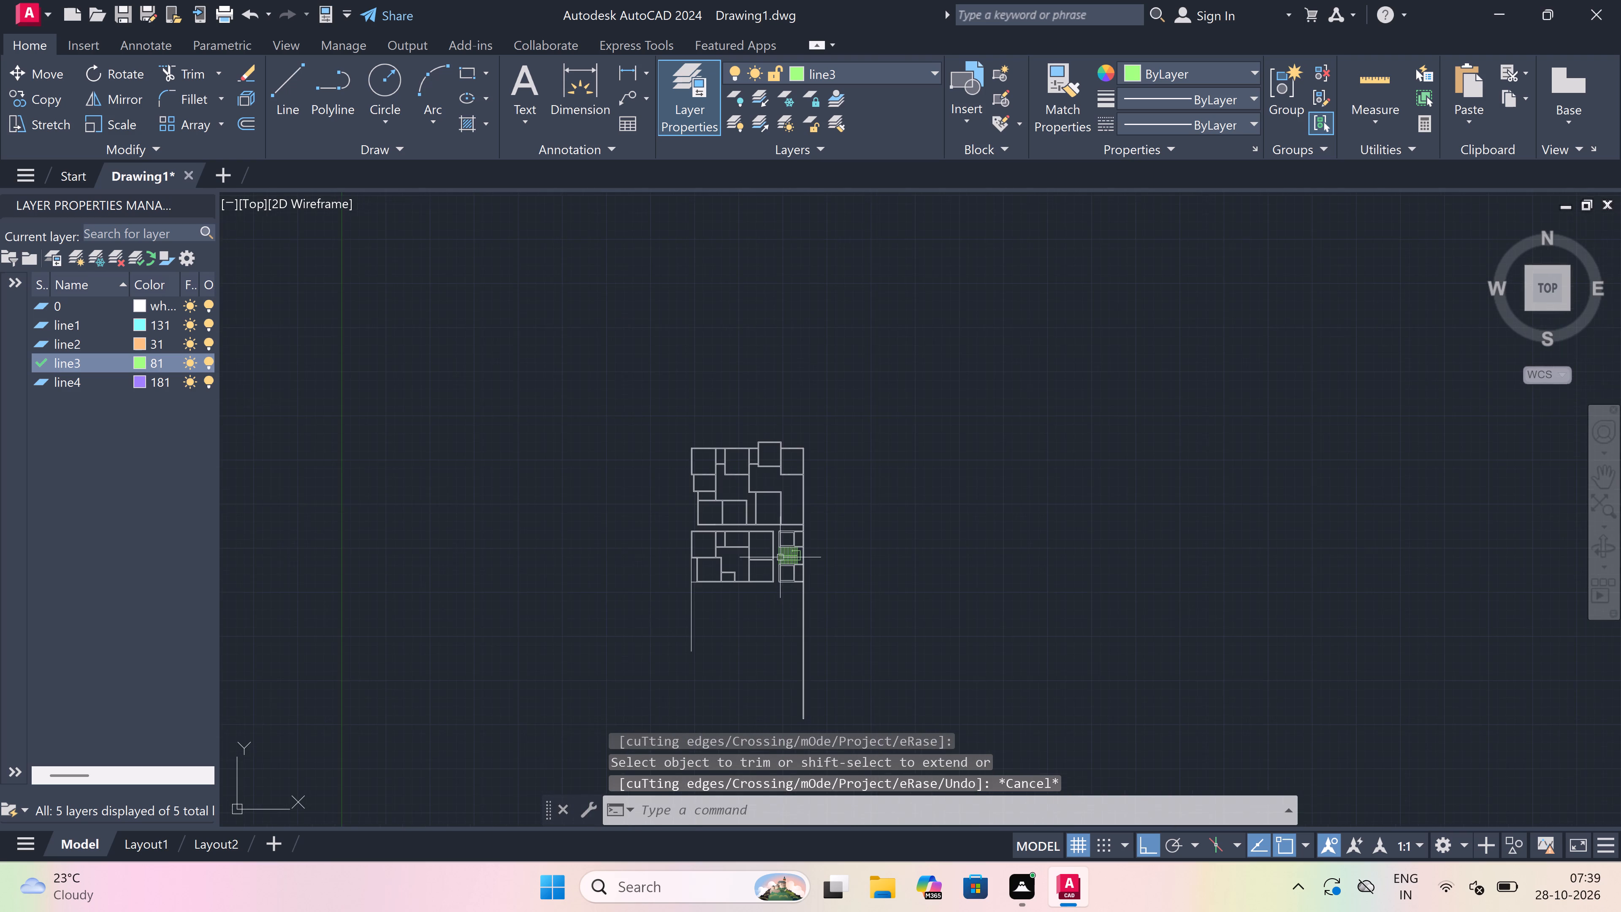
pyautogui.scroll(1, 642, 589)
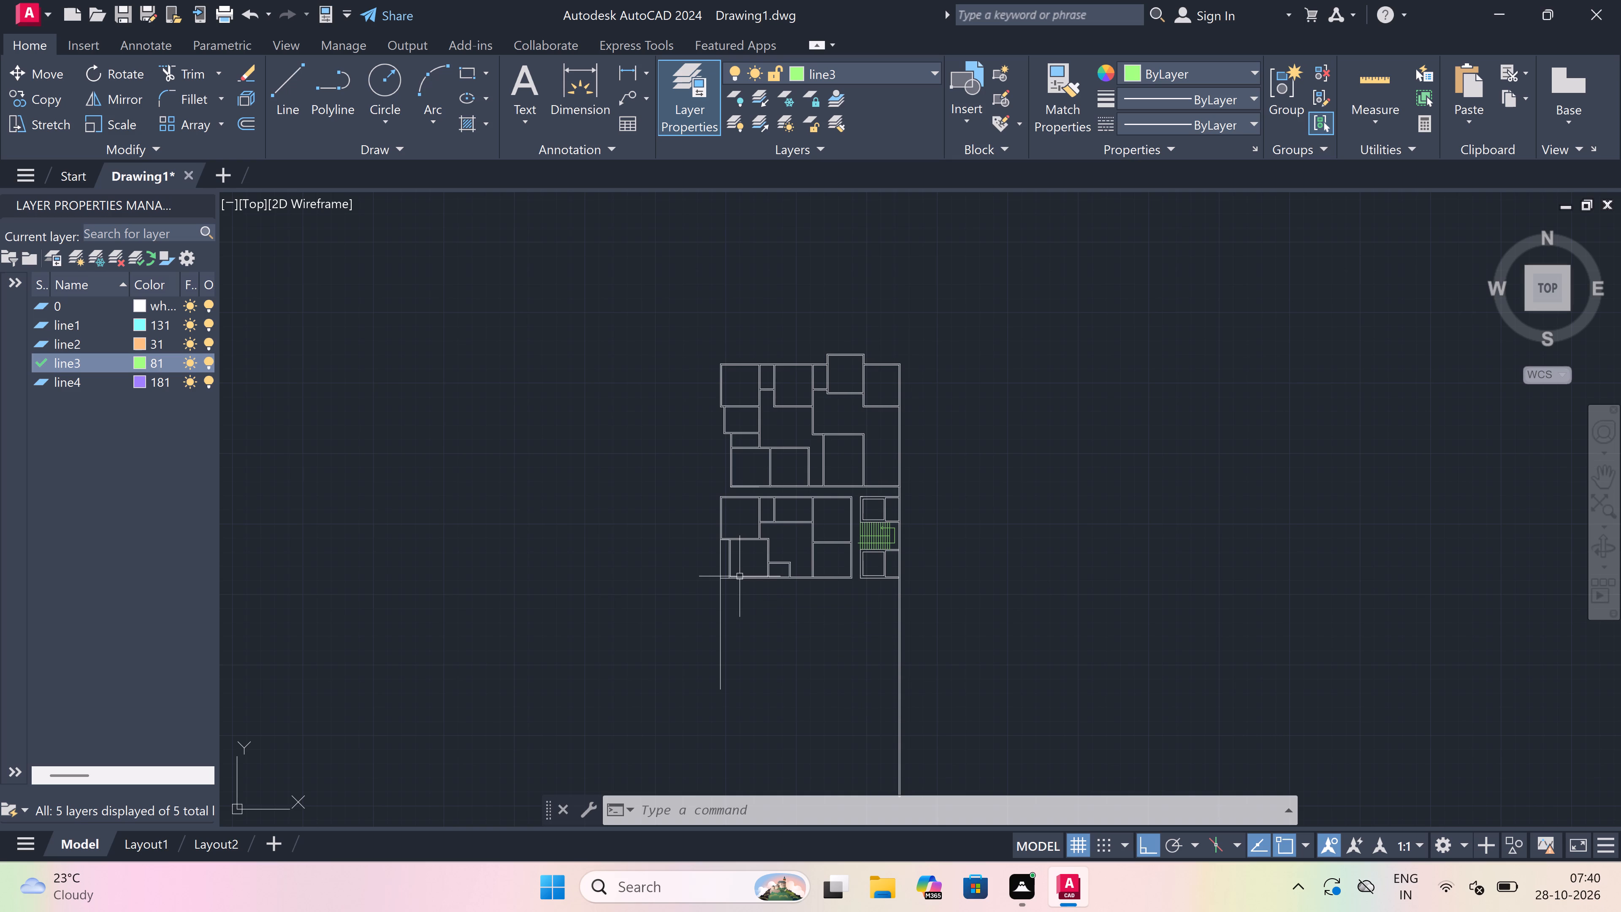
pyautogui.scroll(2, 748, 574)
pyautogui.scroll(-3, 748, 574)
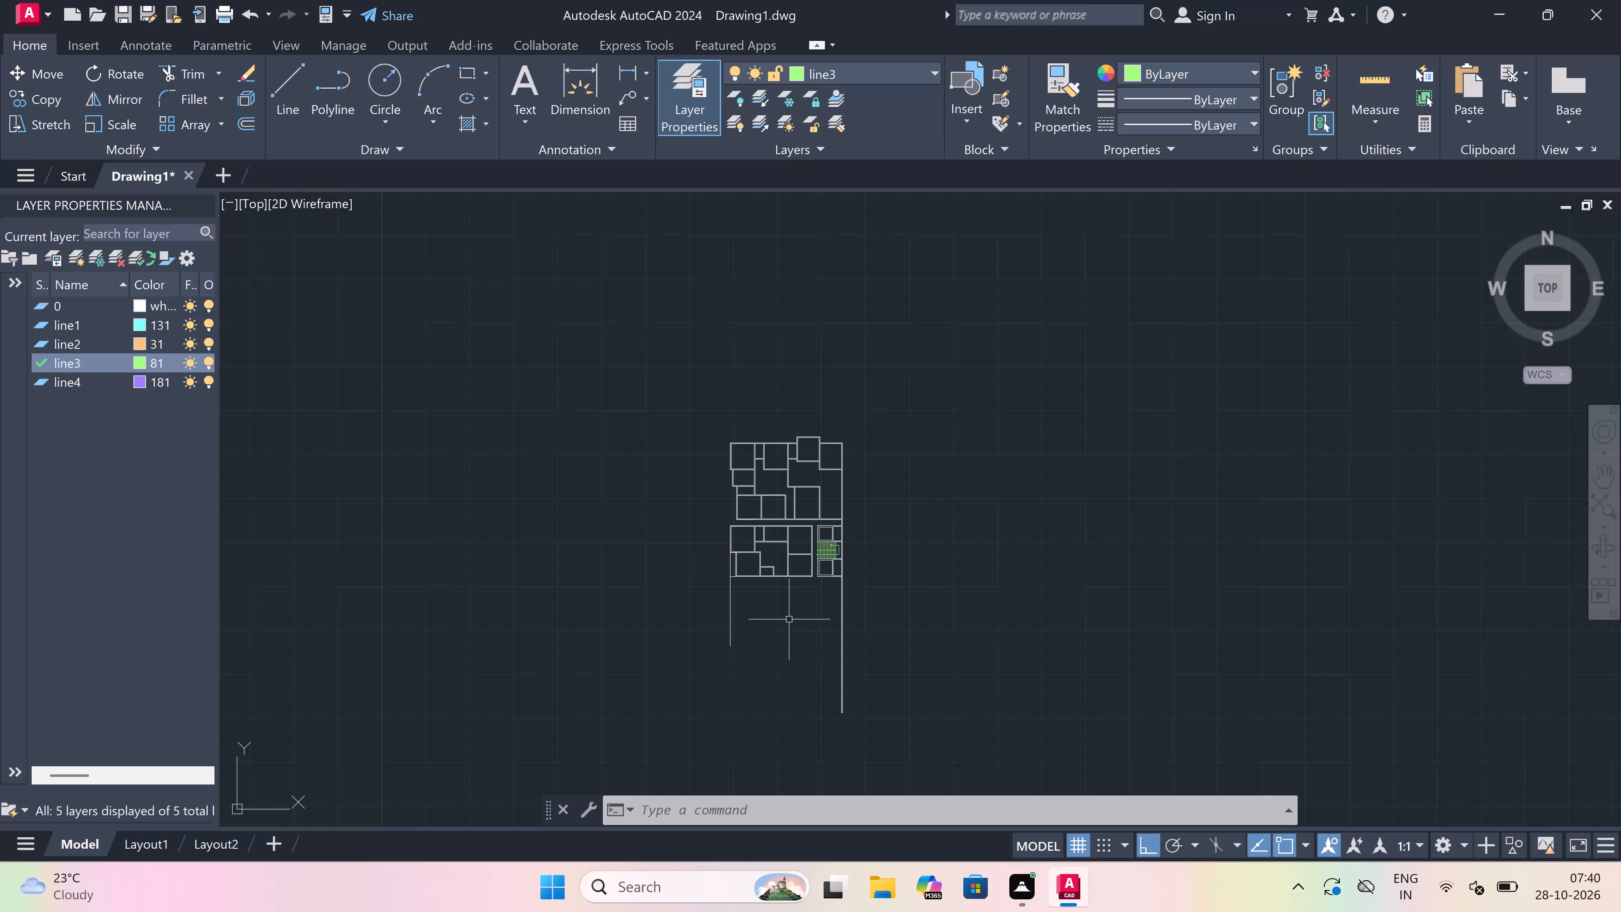
pyautogui.scroll(1, 789, 619)
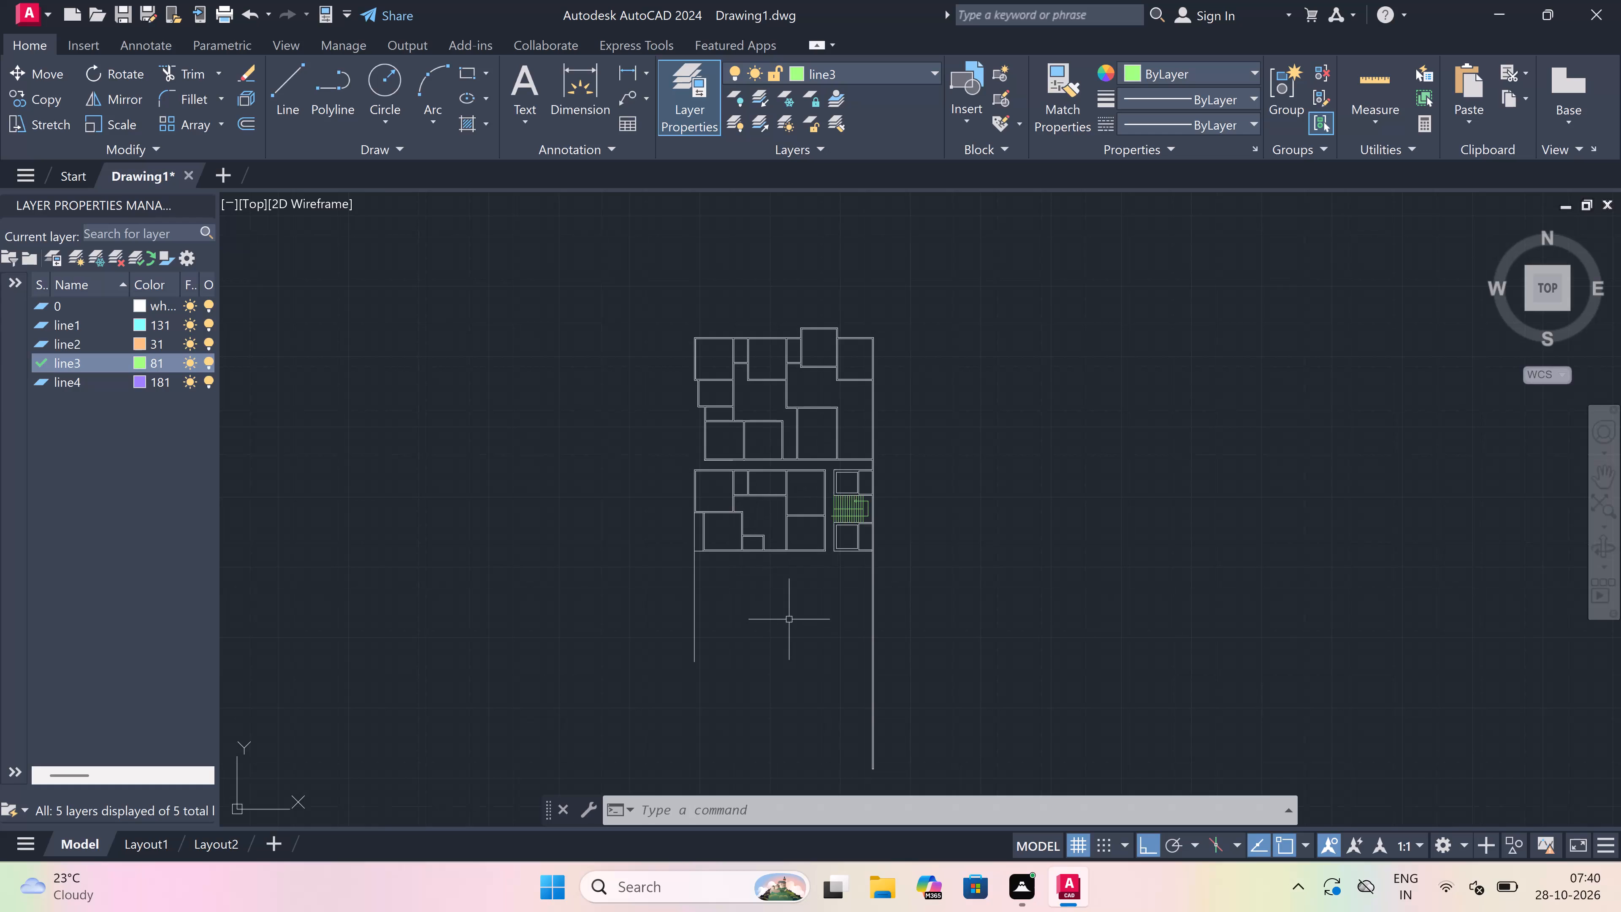
pyautogui.scroll(1, 789, 615)
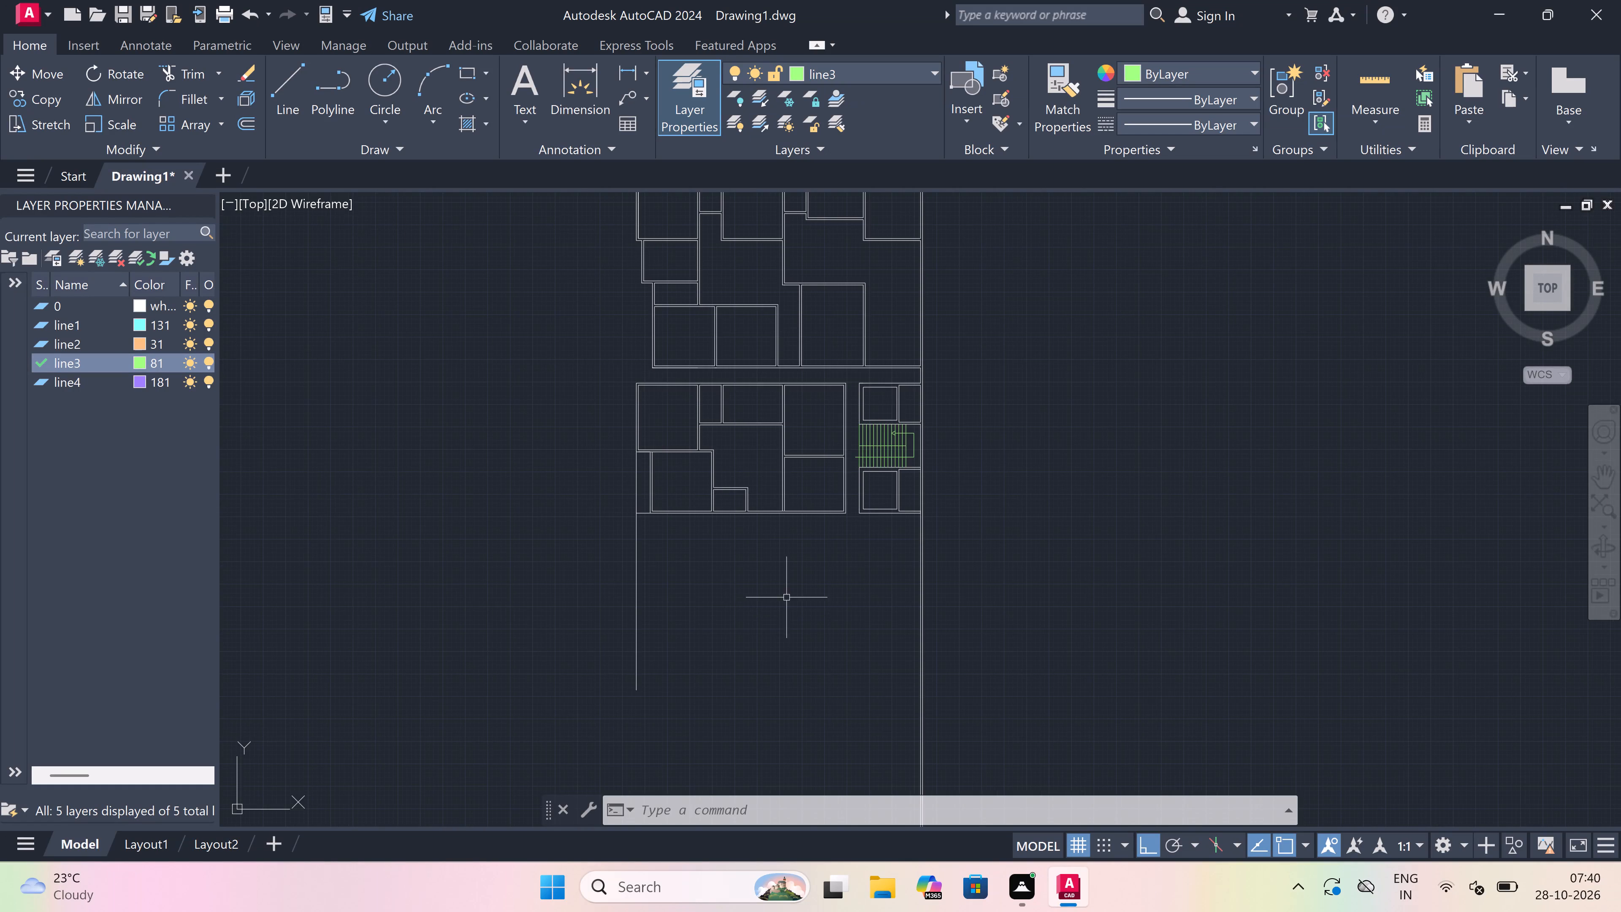
pyautogui.scroll(3, 786, 597)
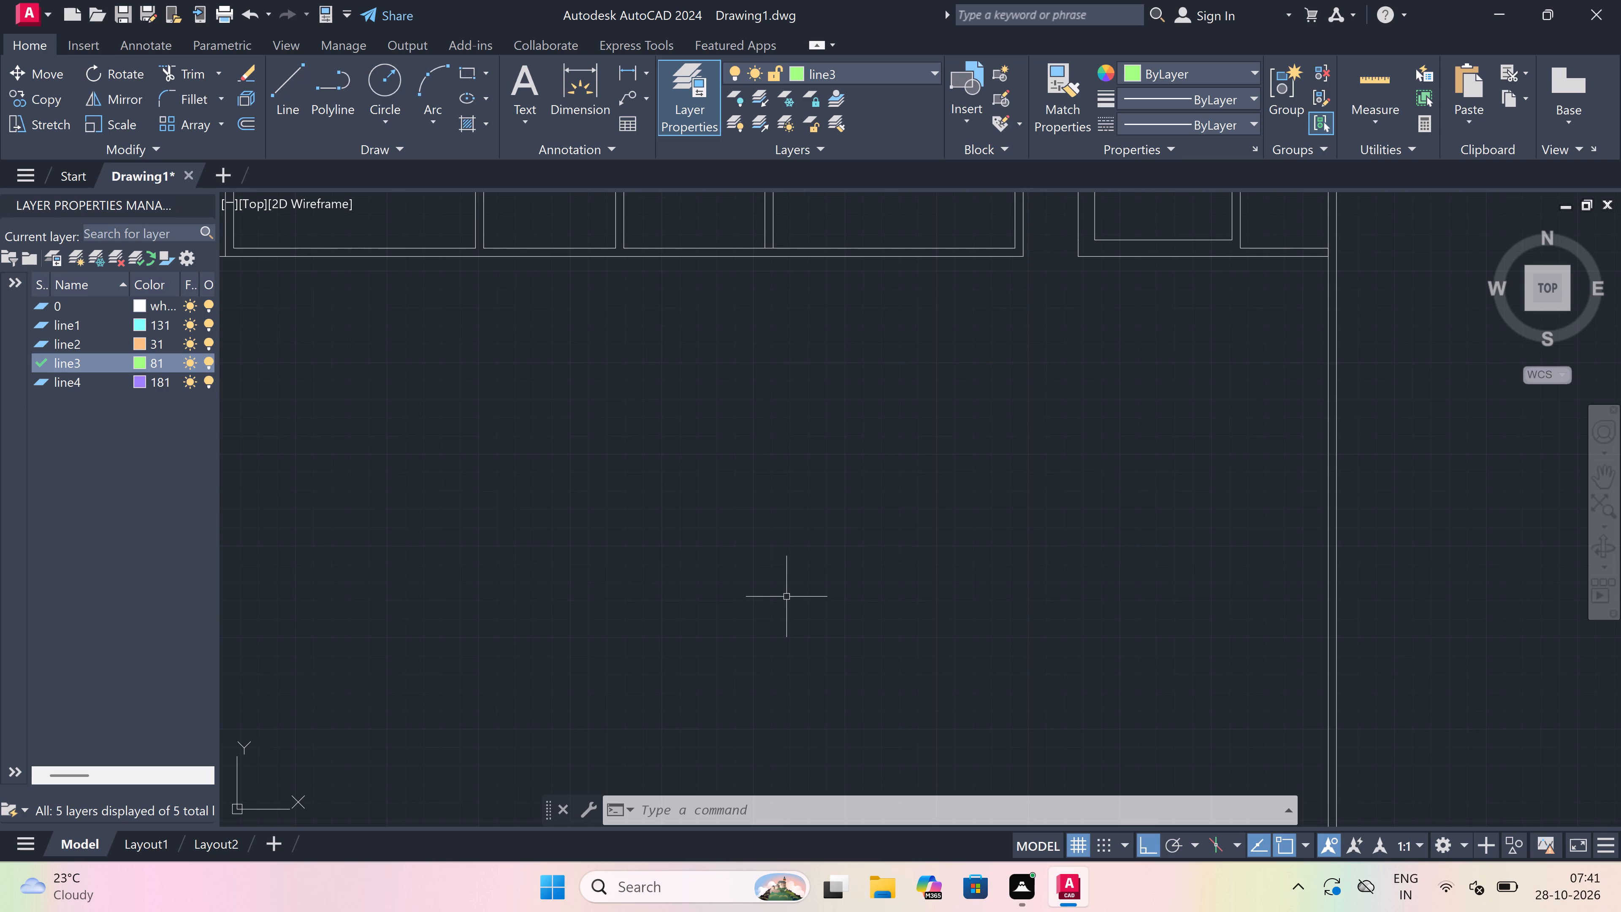
pyautogui.scroll(-4, 784, 610)
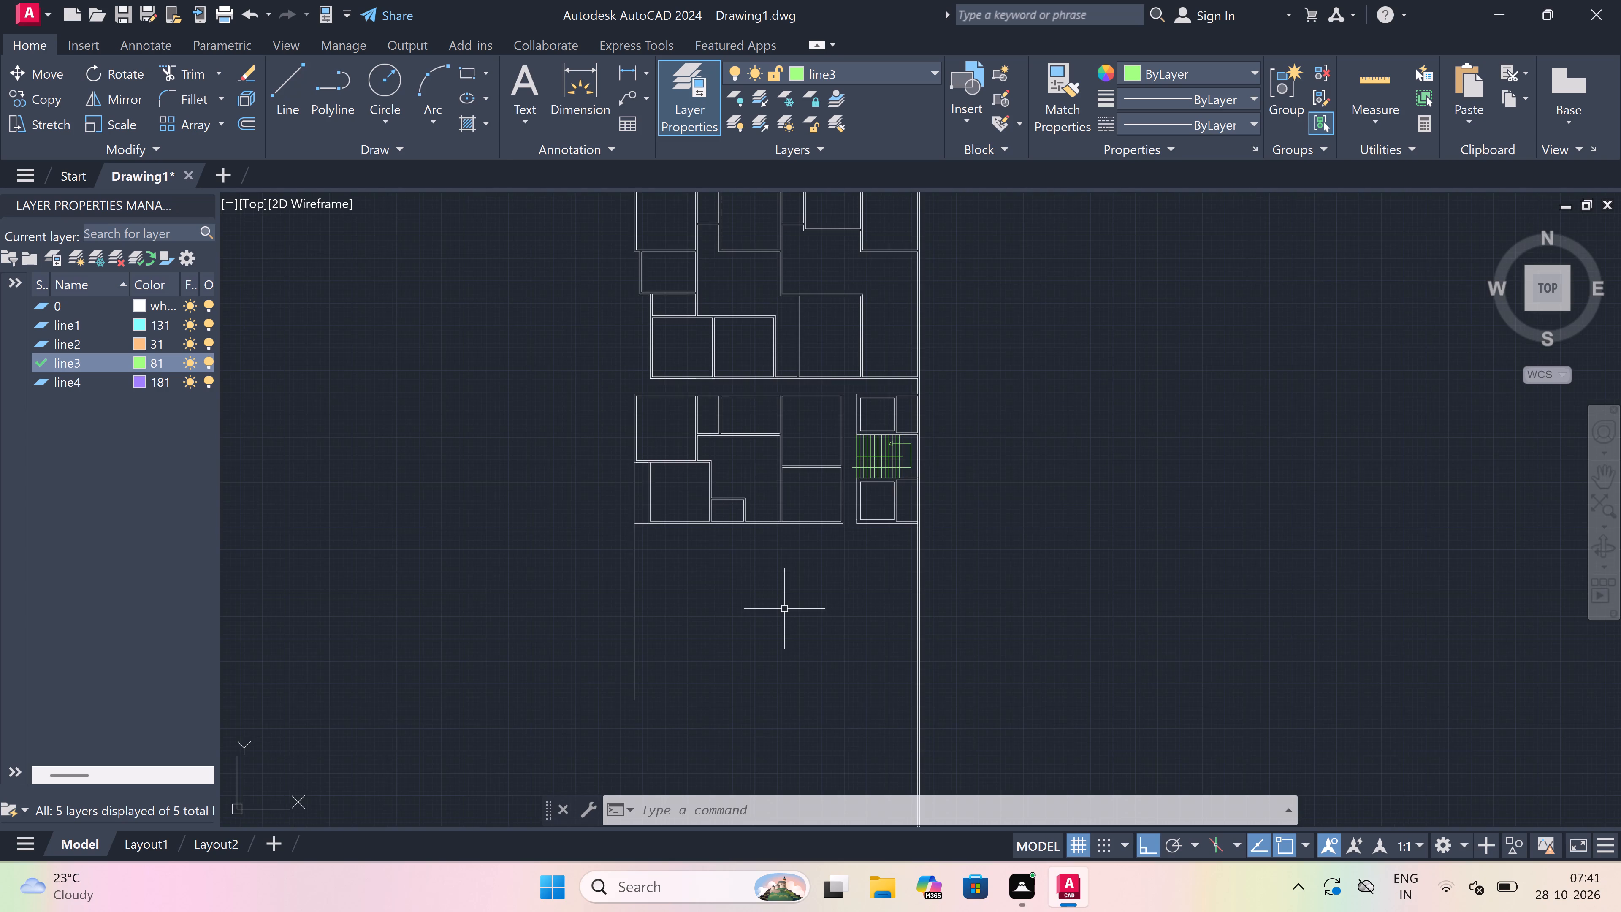
pyautogui.scroll(-2, 784, 609)
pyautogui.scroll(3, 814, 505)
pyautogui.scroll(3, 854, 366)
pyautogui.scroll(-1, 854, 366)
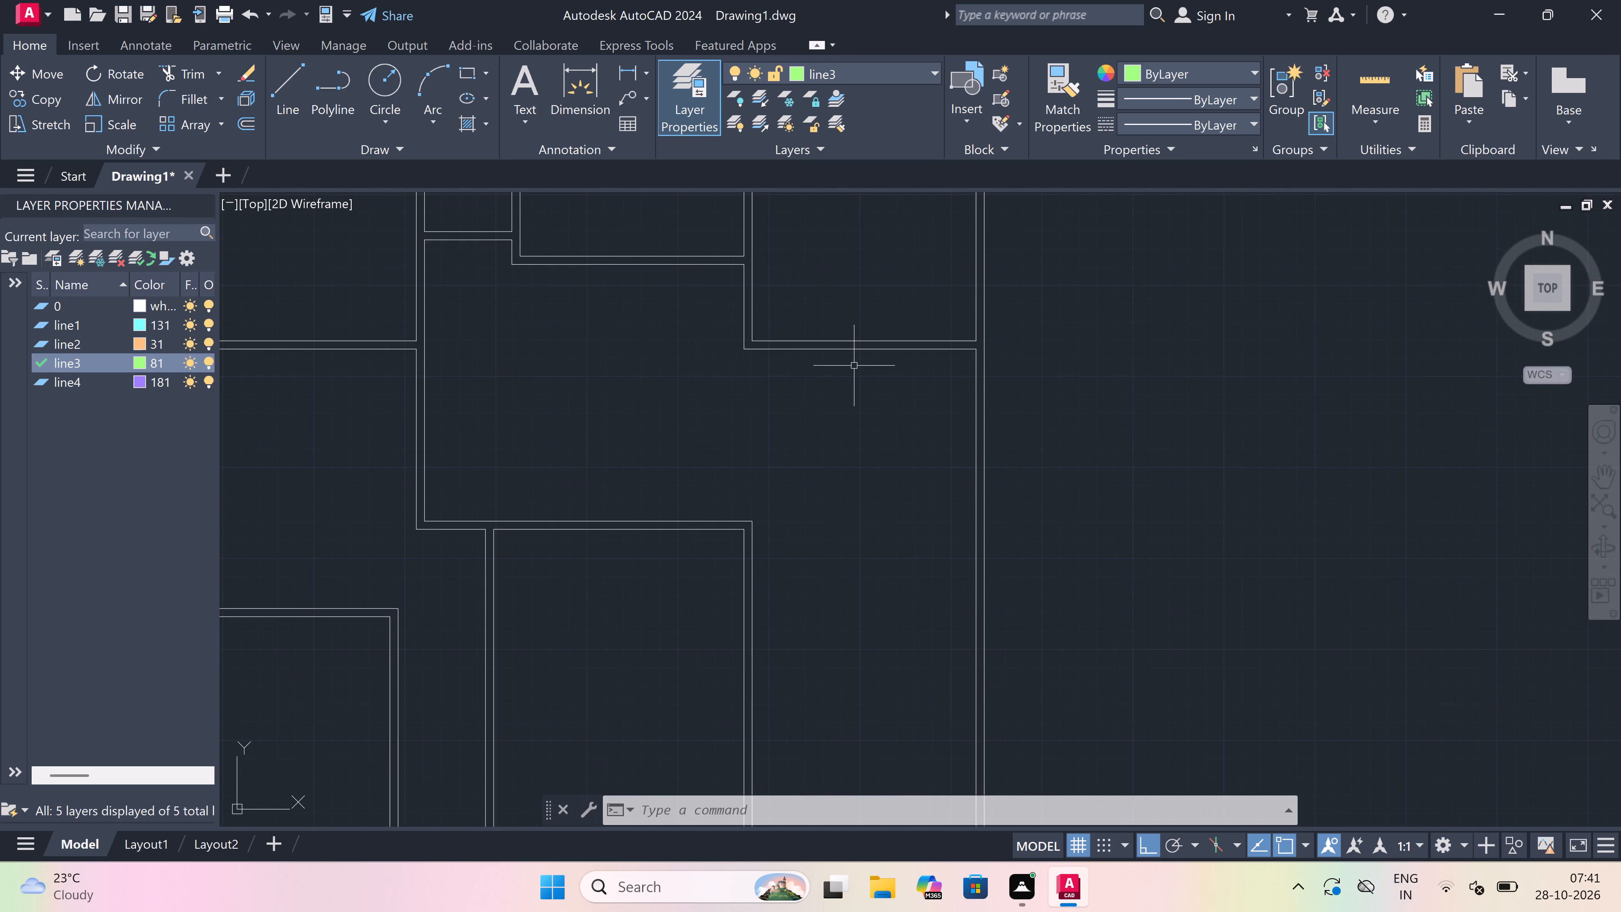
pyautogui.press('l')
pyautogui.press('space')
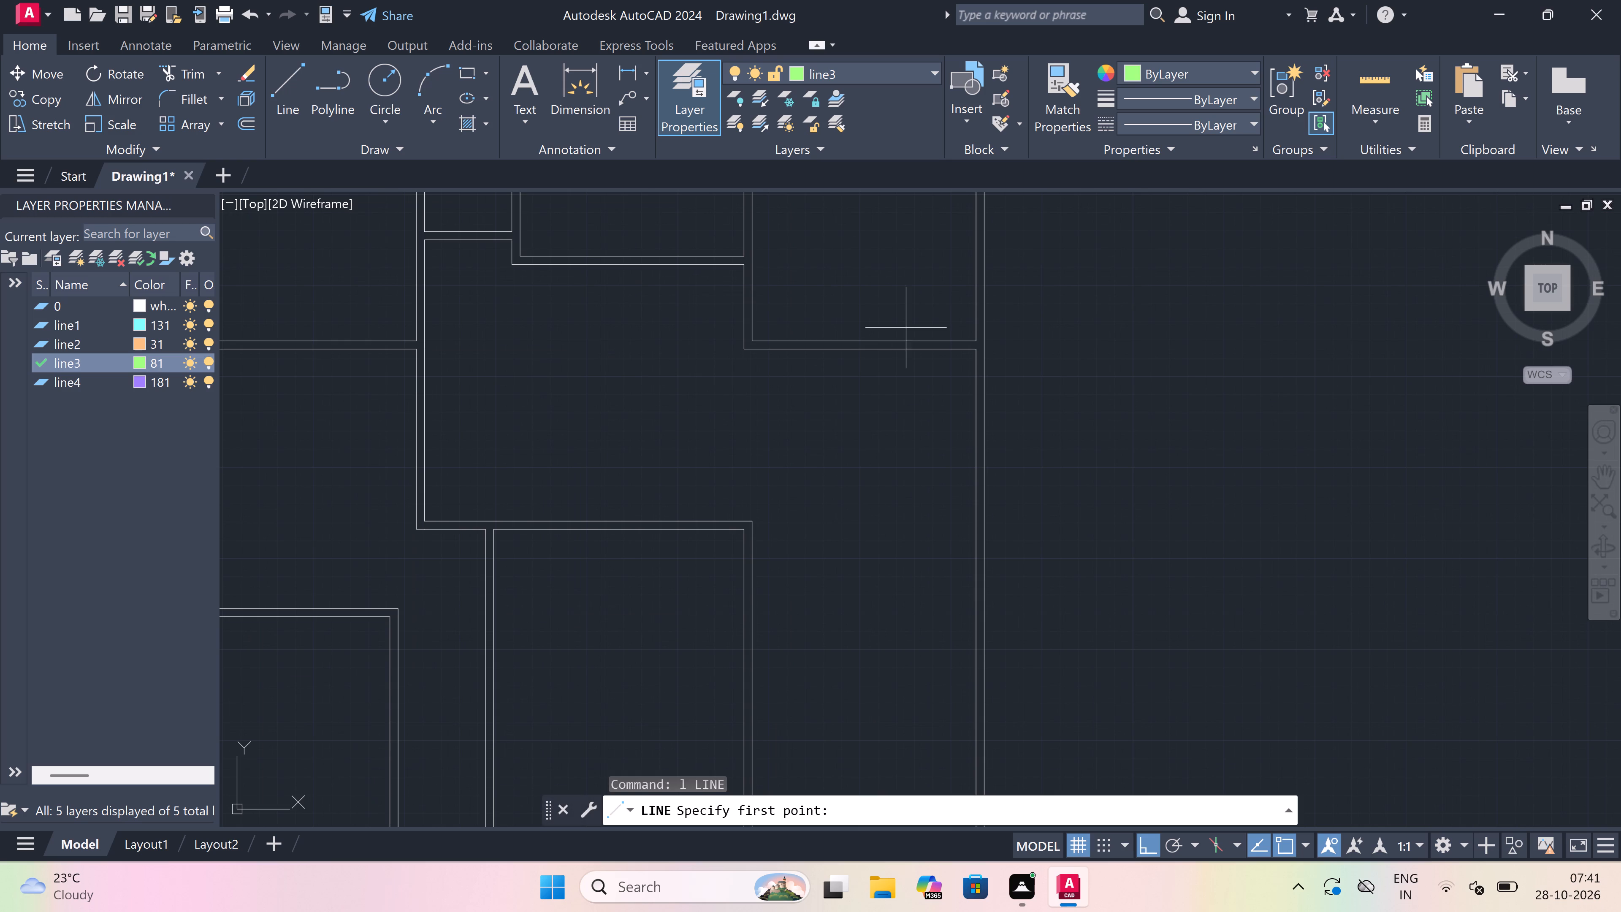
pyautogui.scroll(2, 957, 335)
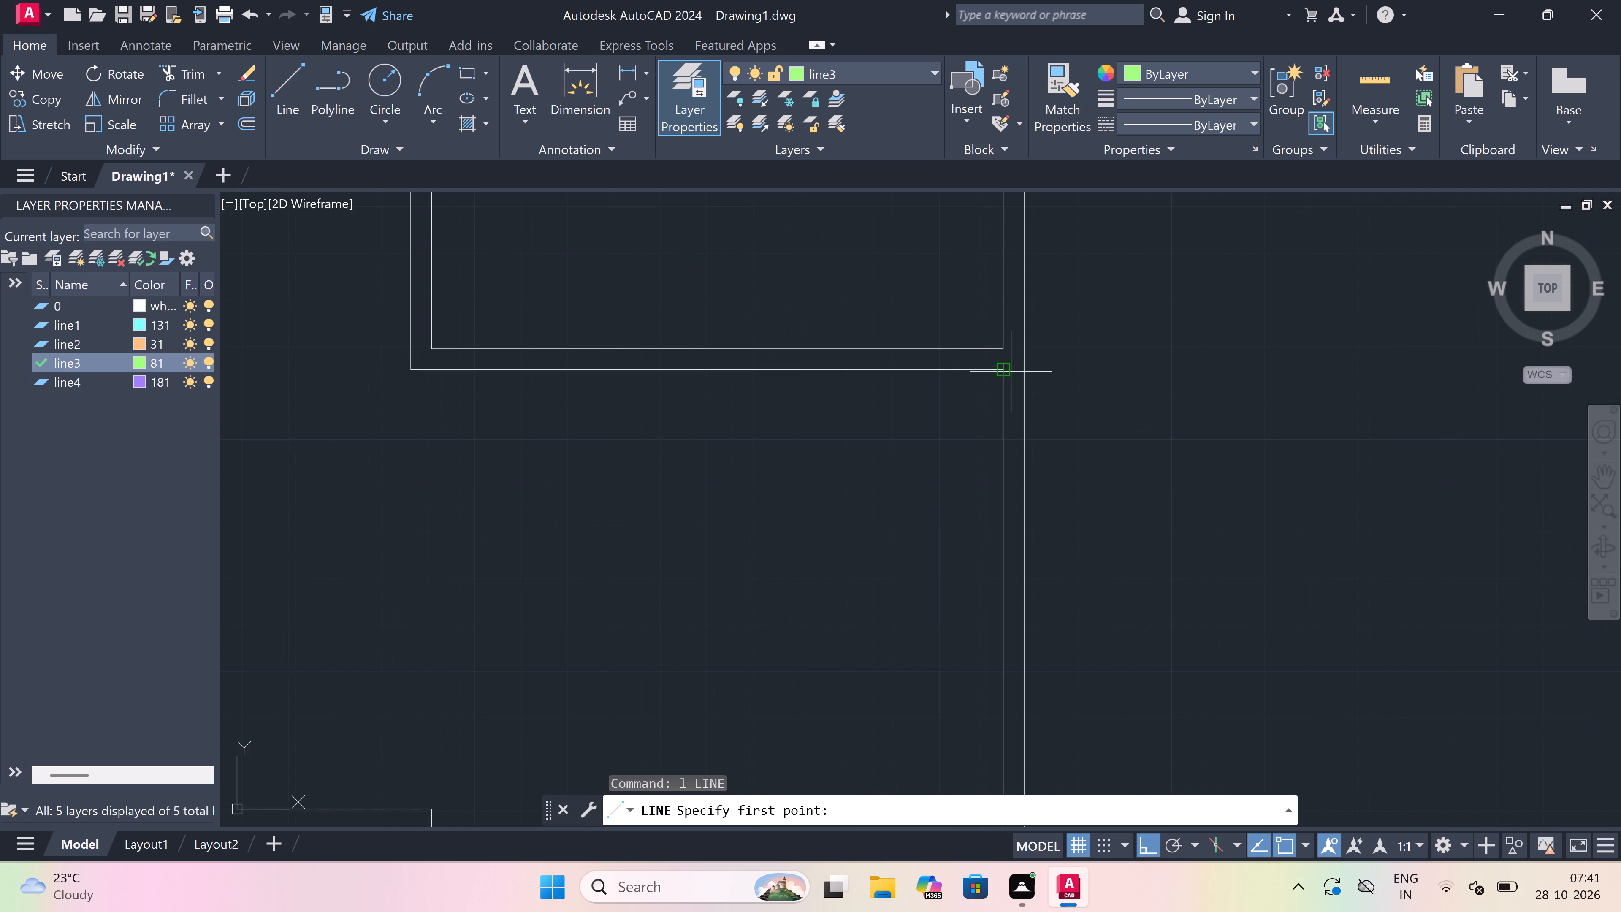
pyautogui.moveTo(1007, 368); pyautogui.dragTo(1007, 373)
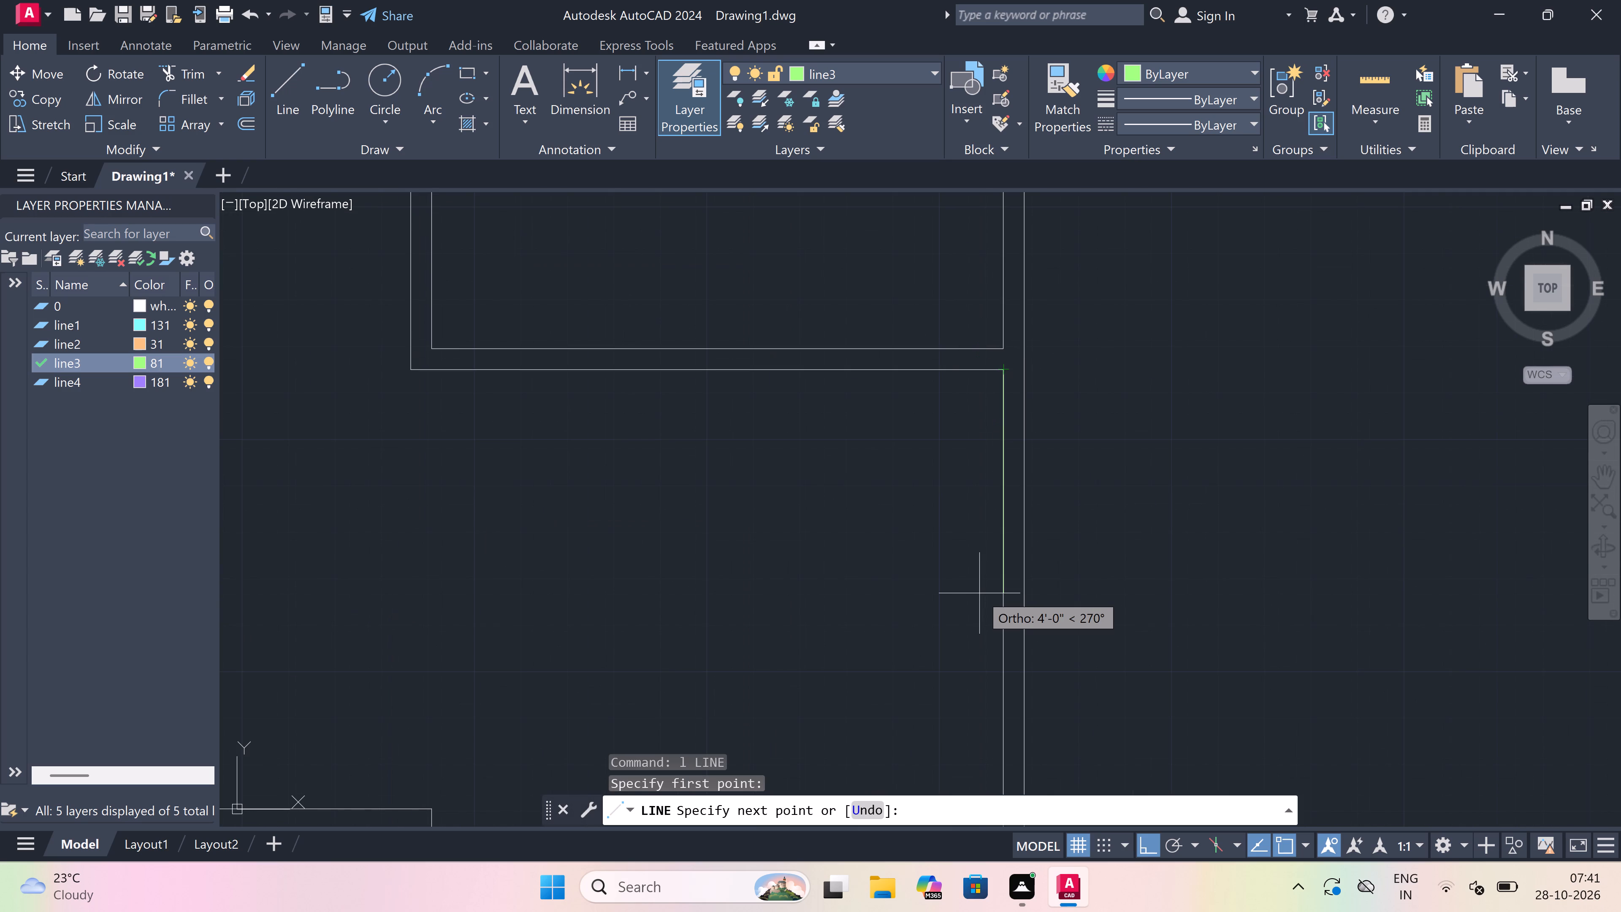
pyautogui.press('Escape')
# On layer 0, draw a small room's inner lines from the upper block's outer-wall corner: 4' down, 7' inward, and up to the existing horizontal wall.
pyautogui.click(871, 77)
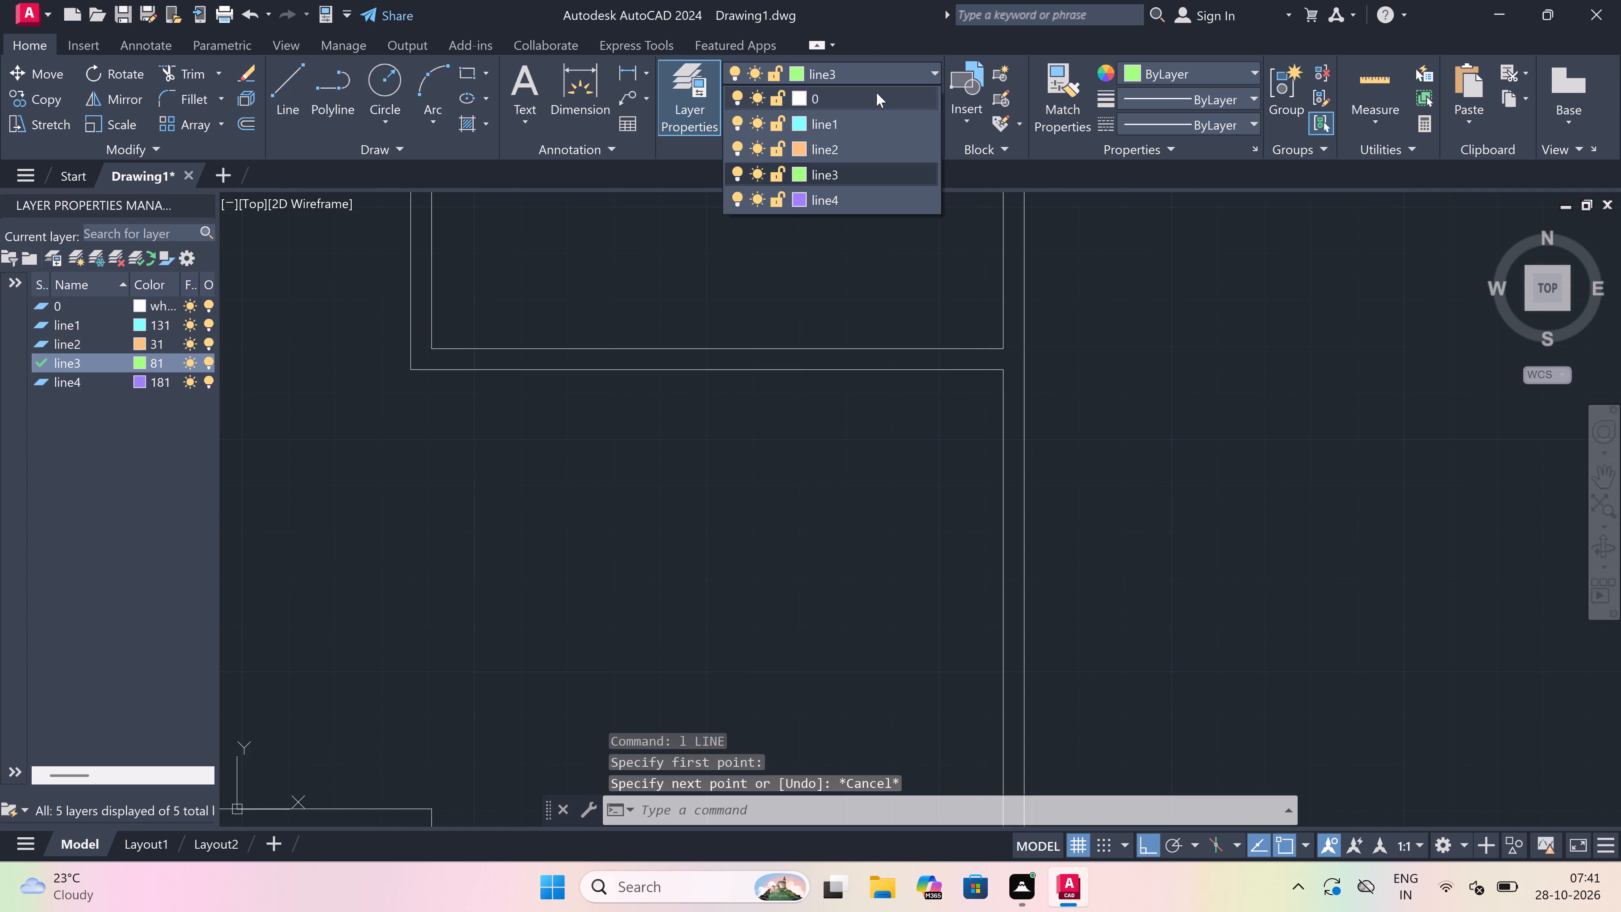
pyautogui.click(876, 92)
pyautogui.press('space')
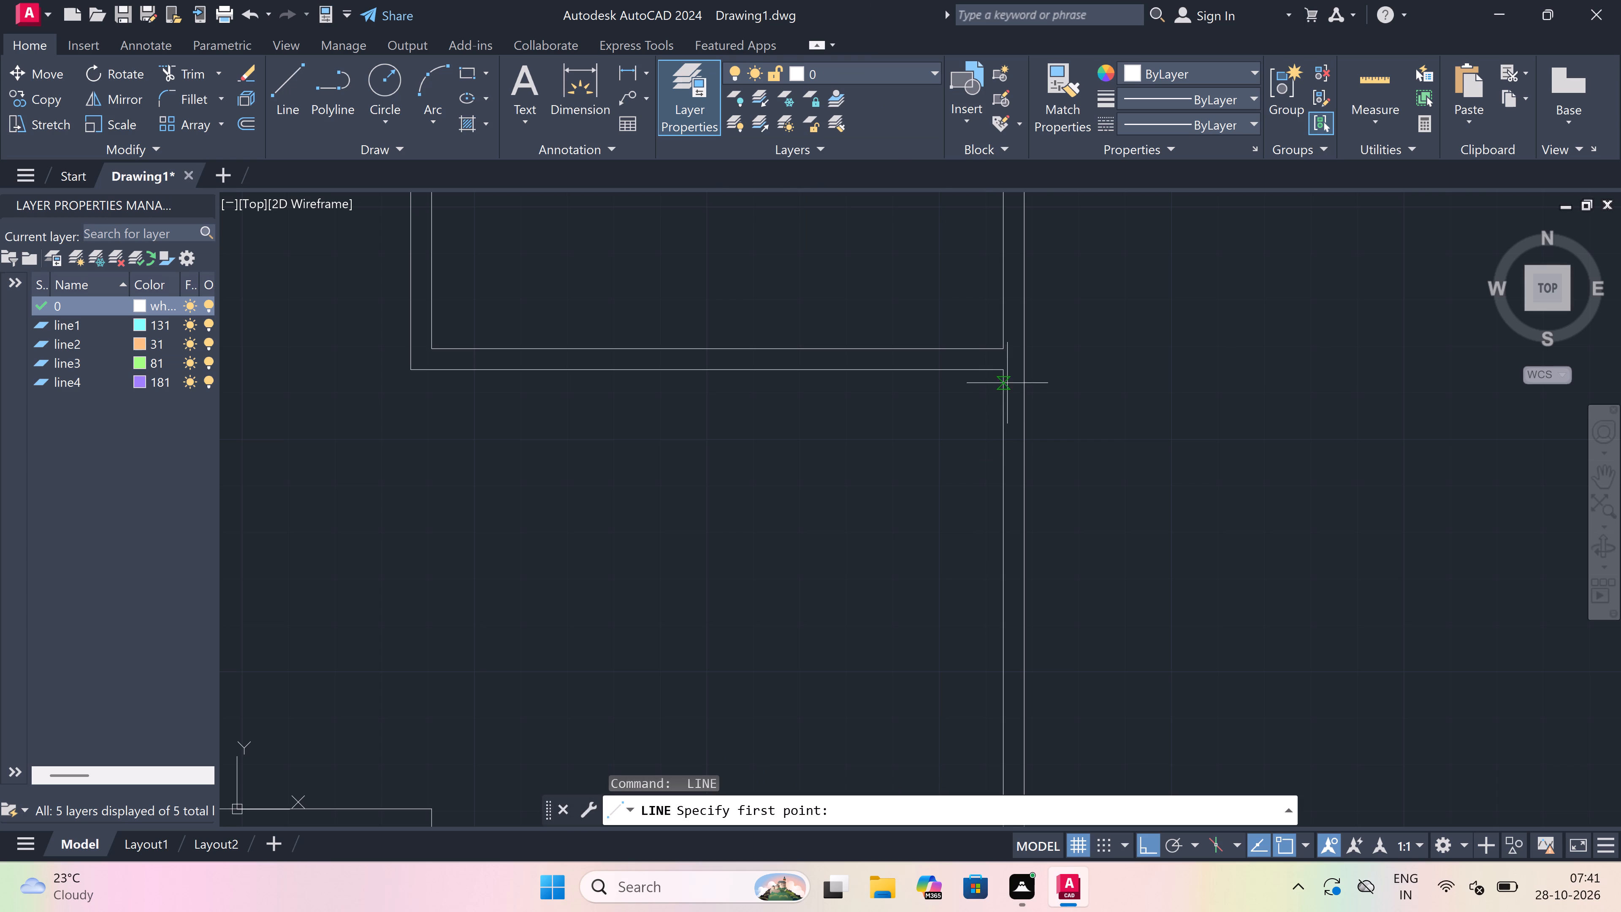
pyautogui.click(1007, 374)
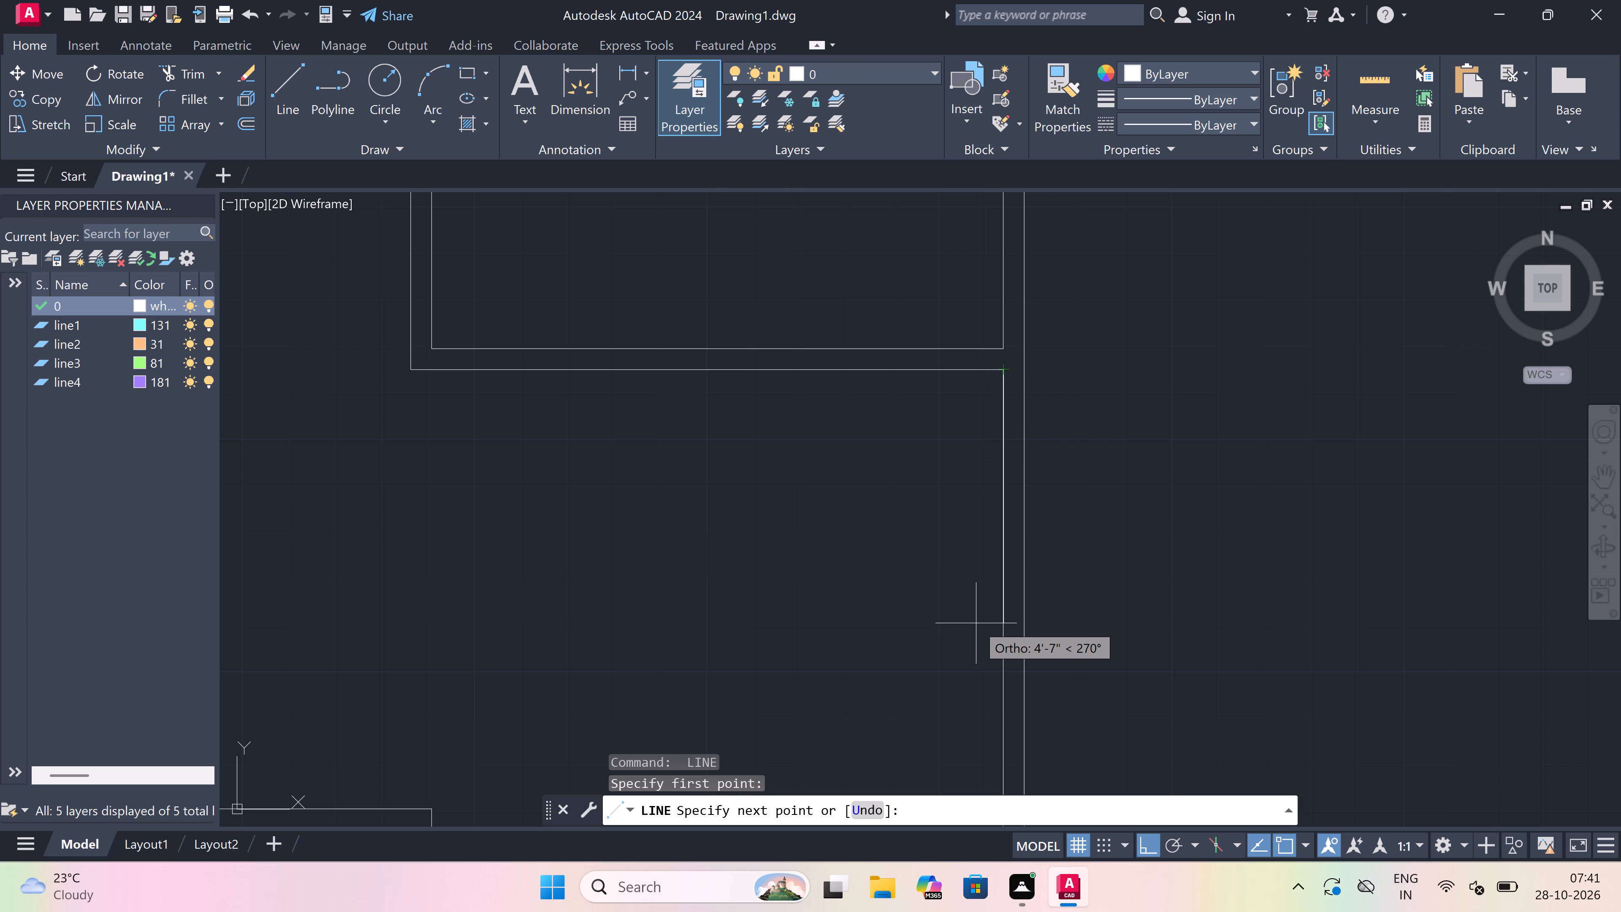
pyautogui.write("4'")
pyautogui.press('space')
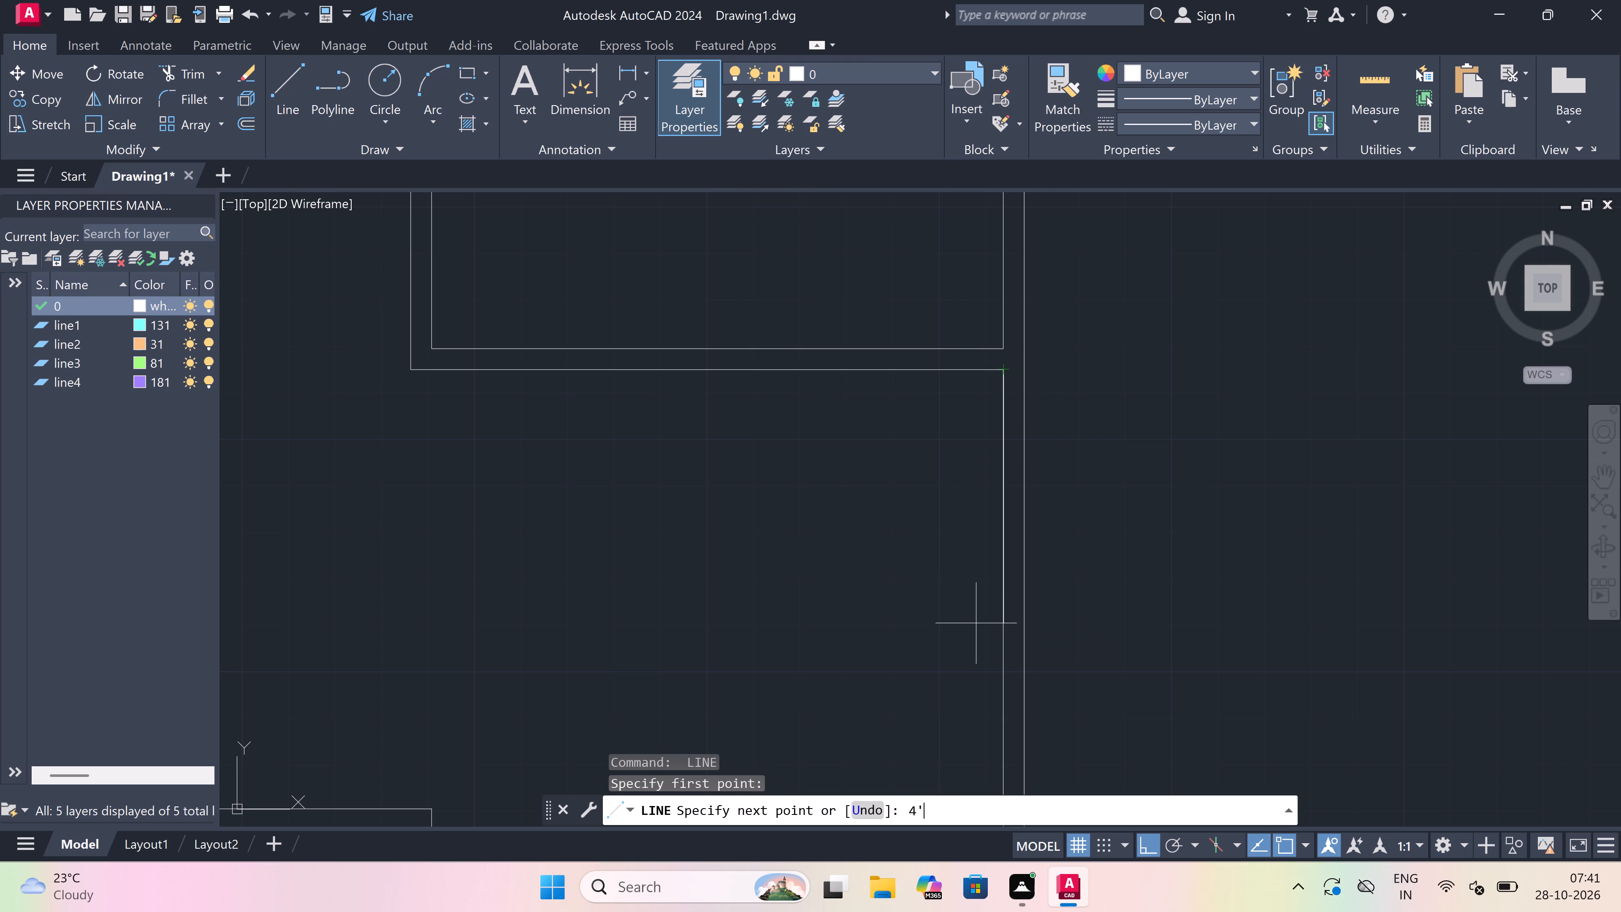
pyautogui.scroll(-1, 974, 618)
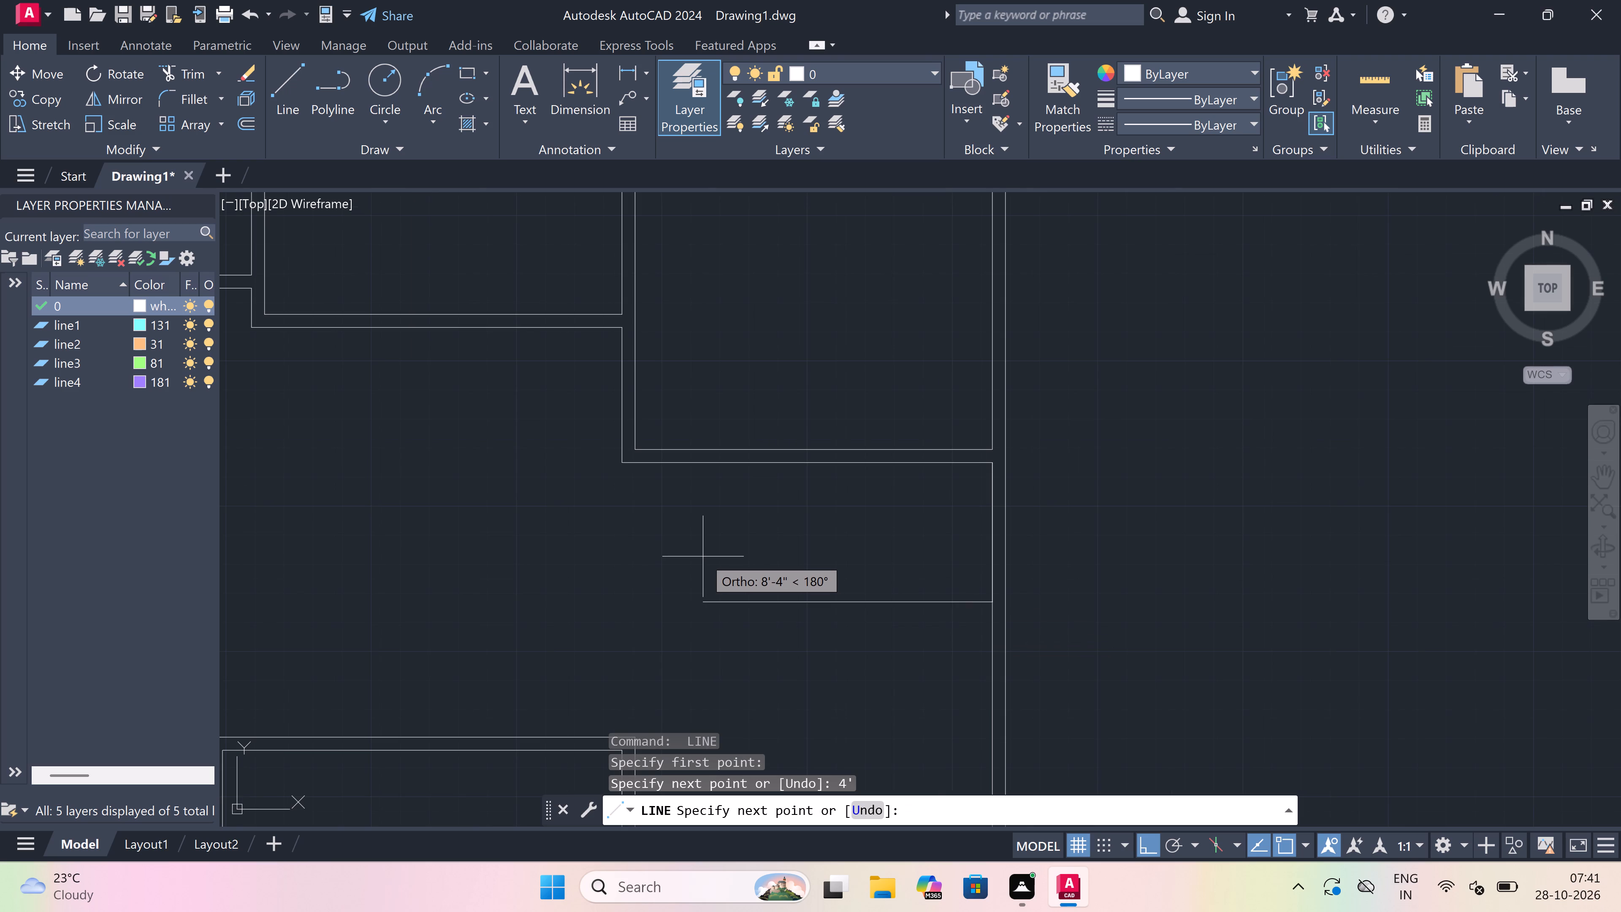
pyautogui.write("7'")
pyautogui.press('space')
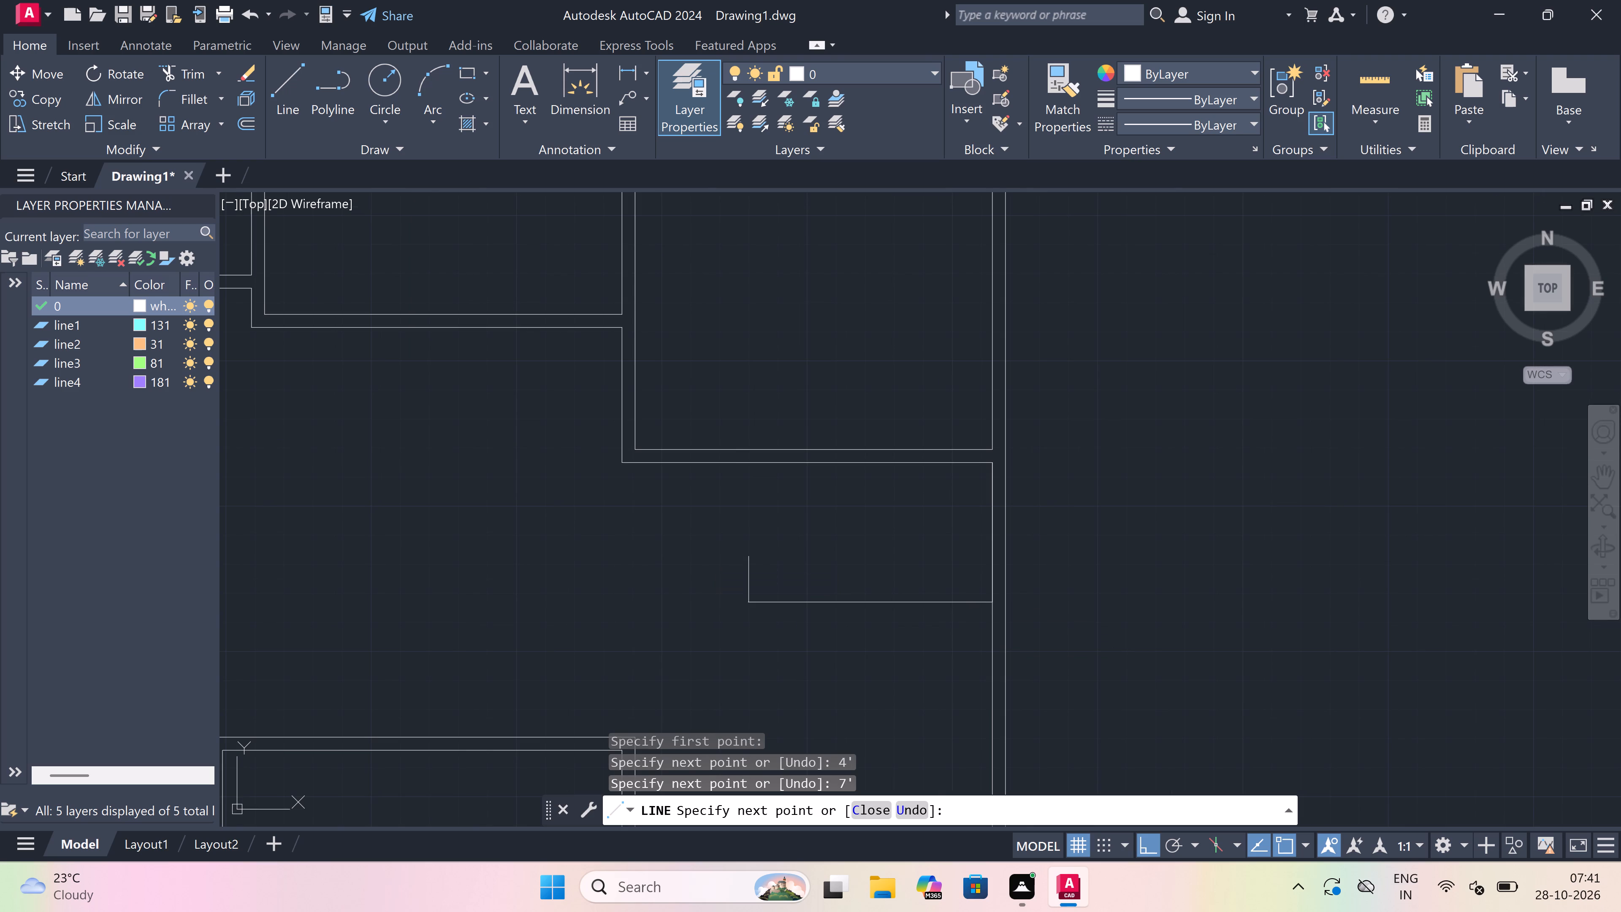
pyautogui.click(744, 455)
# Continue the line around the small room's outside with a 4.5" wall thickness on both sides, ending at the outer wall.
pyautogui.write('4.5"')
pyautogui.press('space')
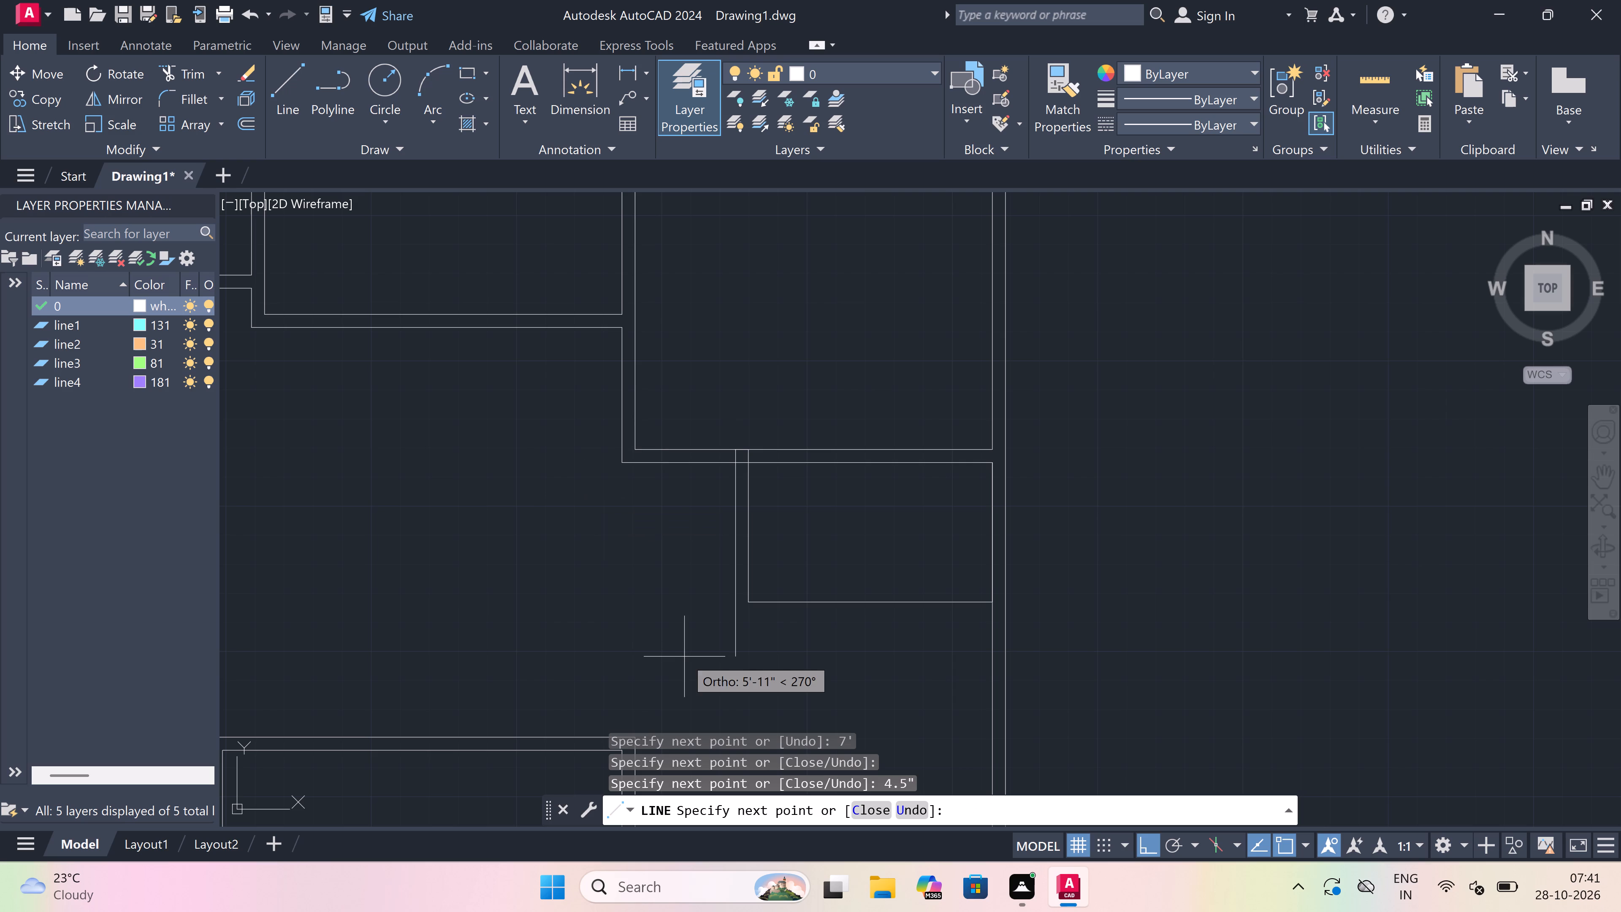
pyautogui.scroll(2, 739, 600)
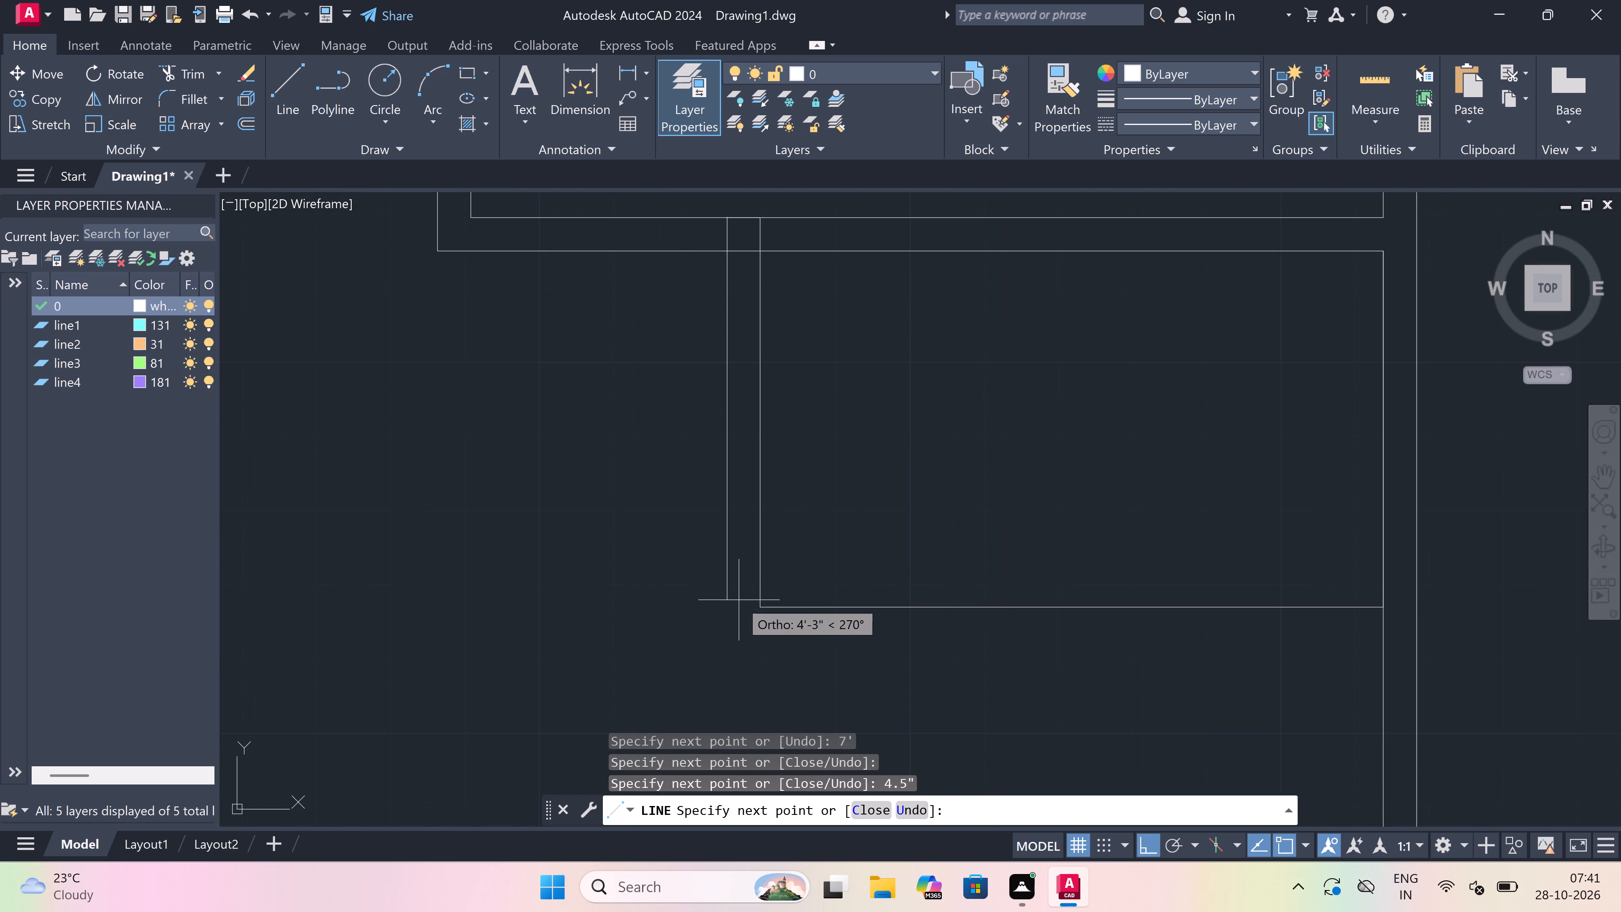
pyautogui.click(720, 611)
pyautogui.scroll(-2, 720, 610)
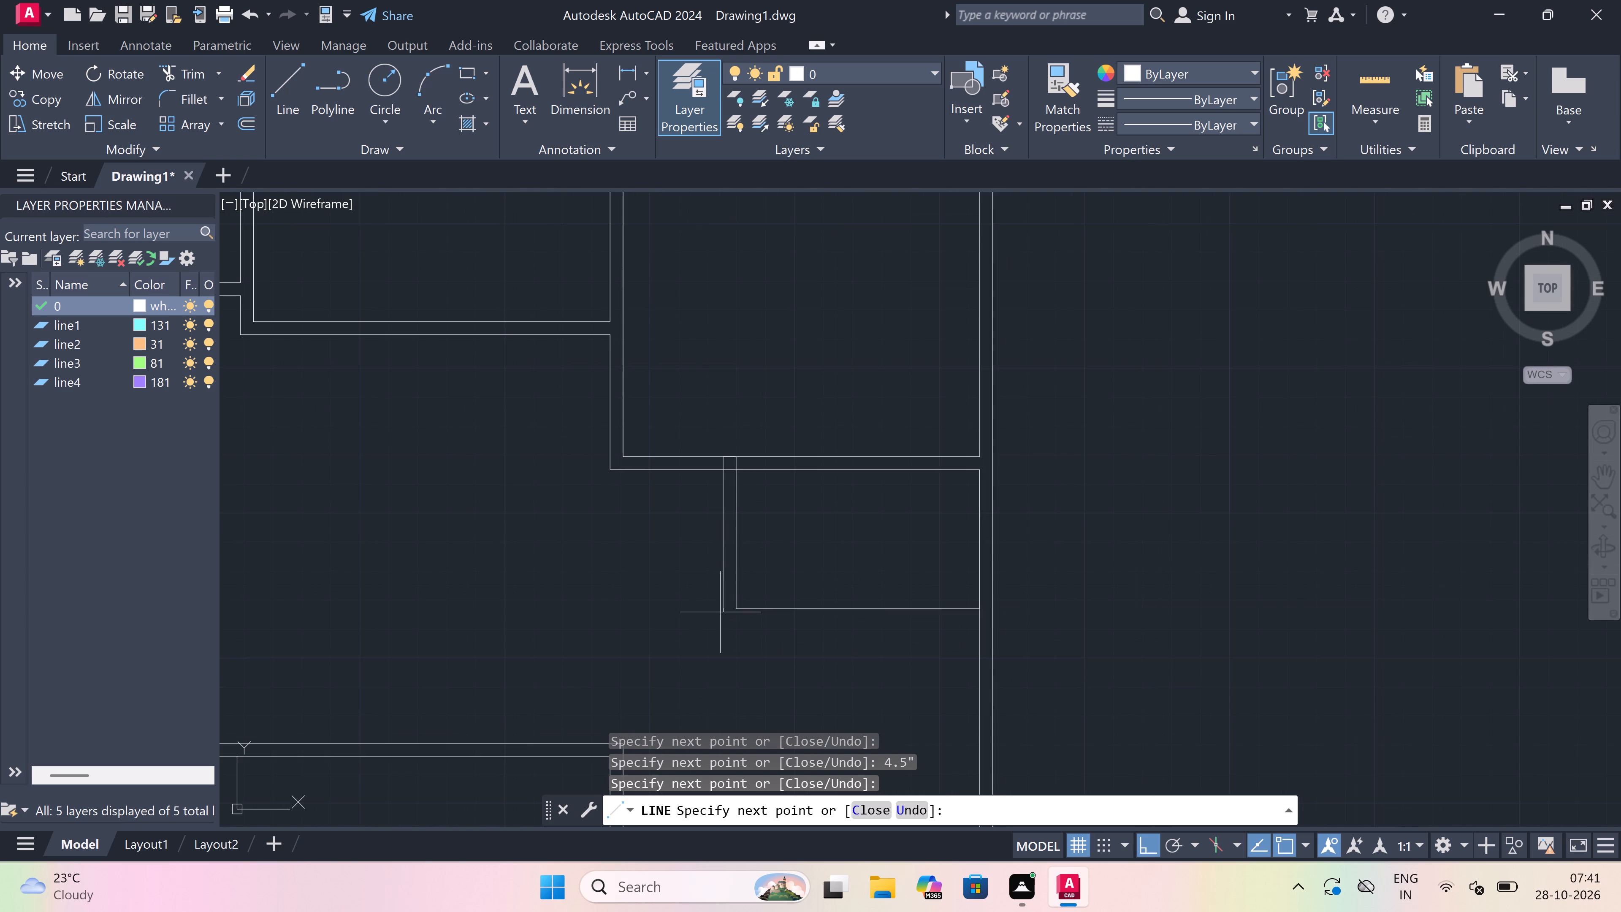
pyautogui.scroll(2, 724, 633)
pyautogui.write('4.5"')
pyautogui.press('space')
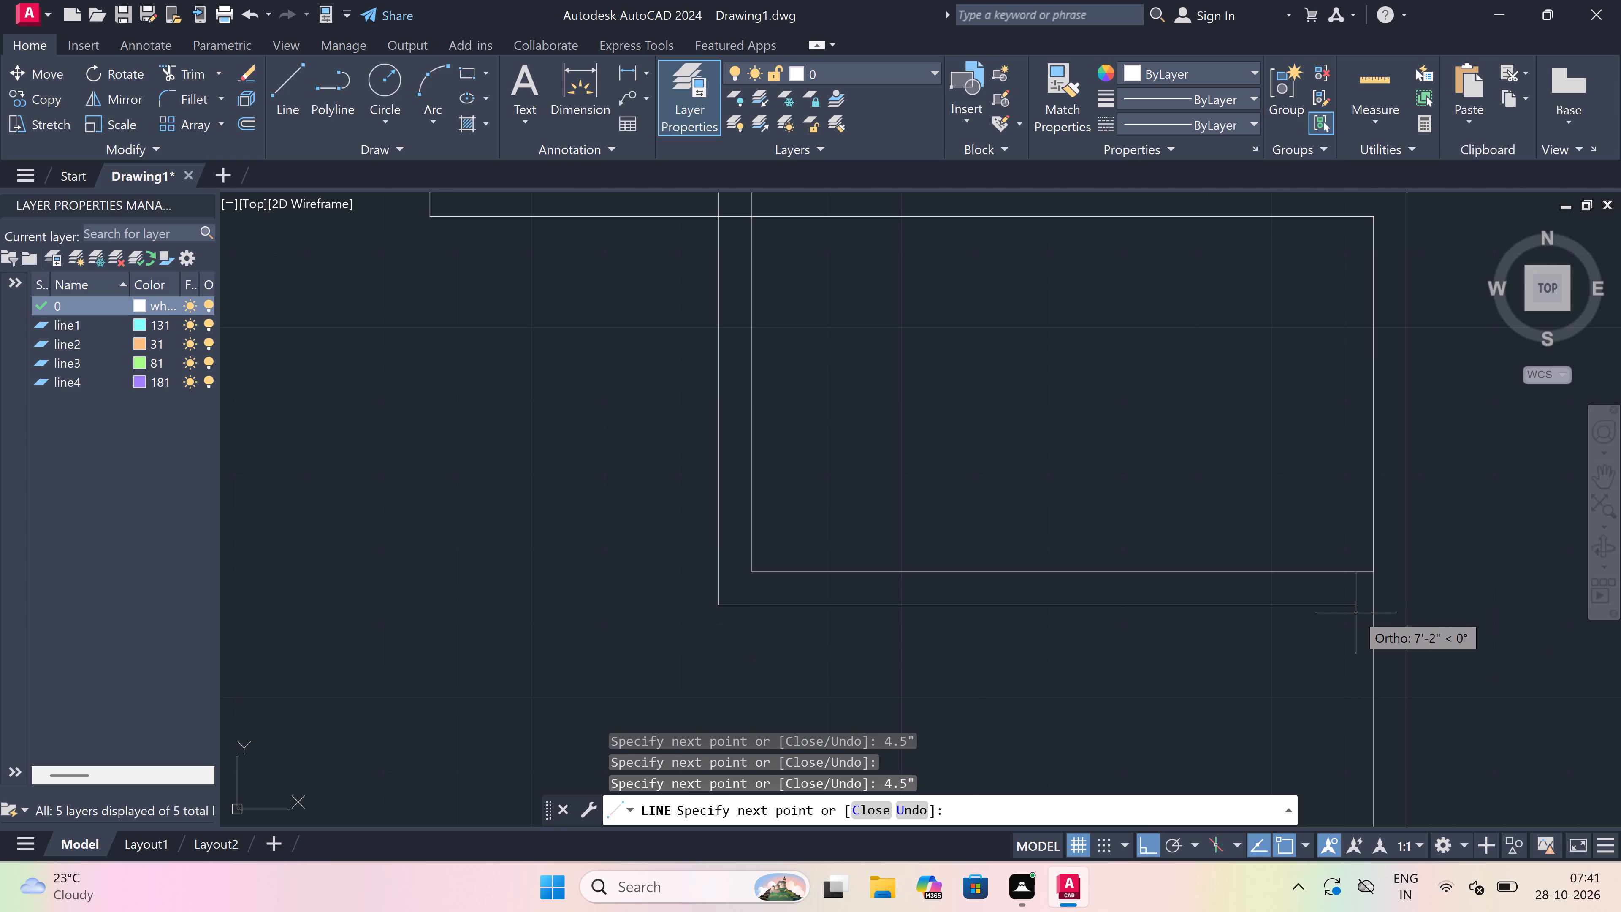
pyautogui.click(1373, 612)
pyautogui.press('Escape')
pyautogui.scroll(-5, 870, 580)
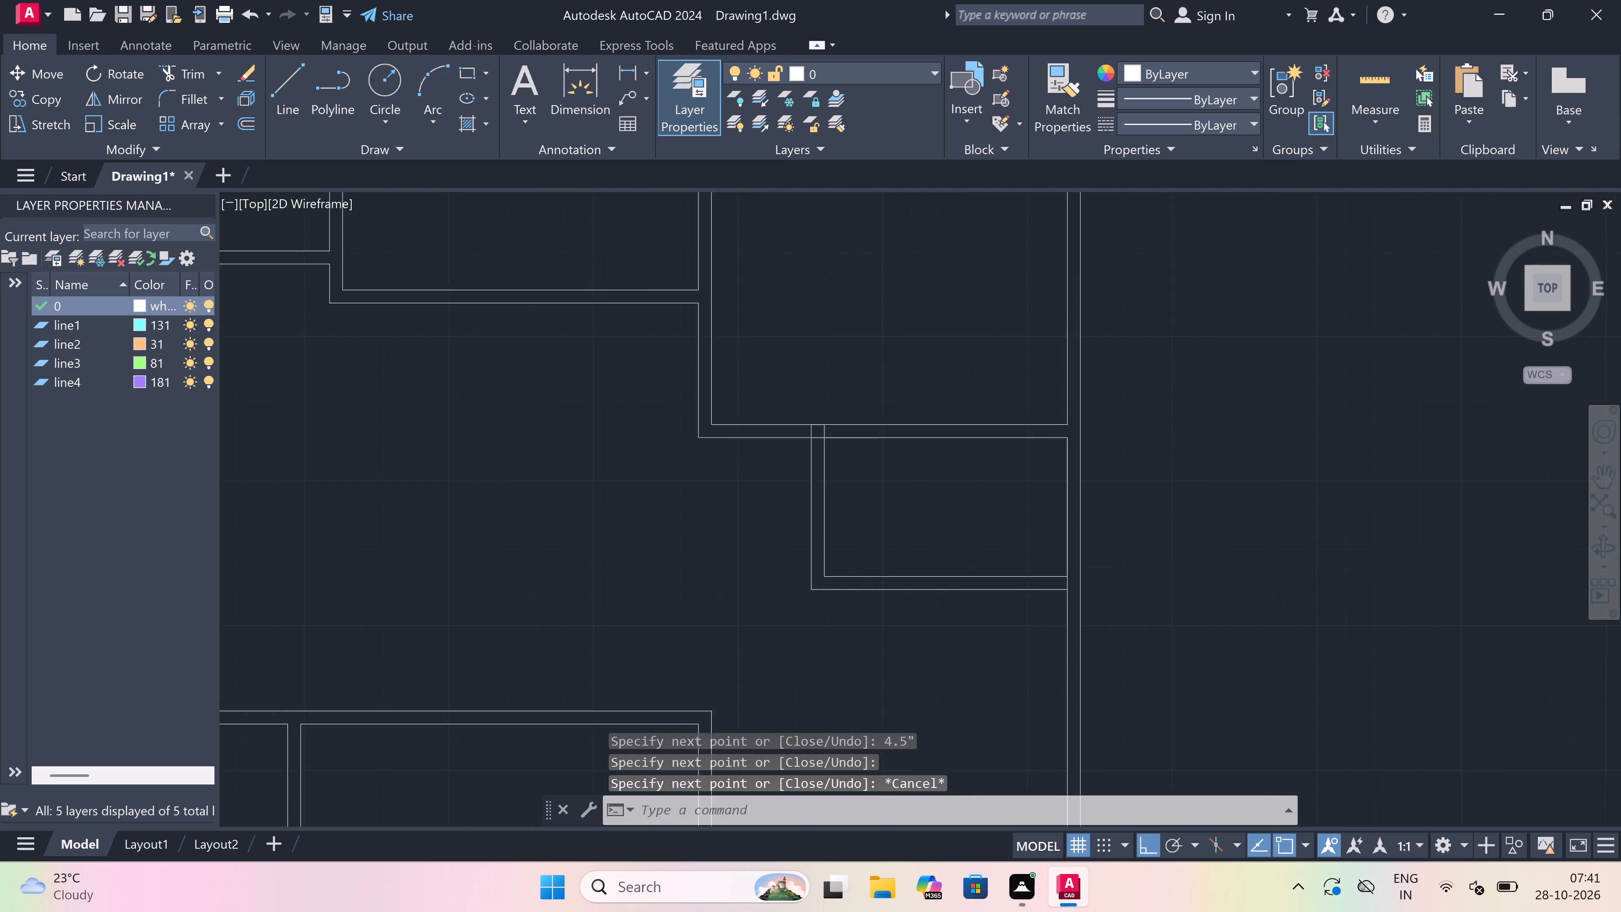
# Draw a second room's boundary from the small room's lower outer corner: 8'1" down, then across to the outer wall.
pyautogui.scroll(2, 892, 621)
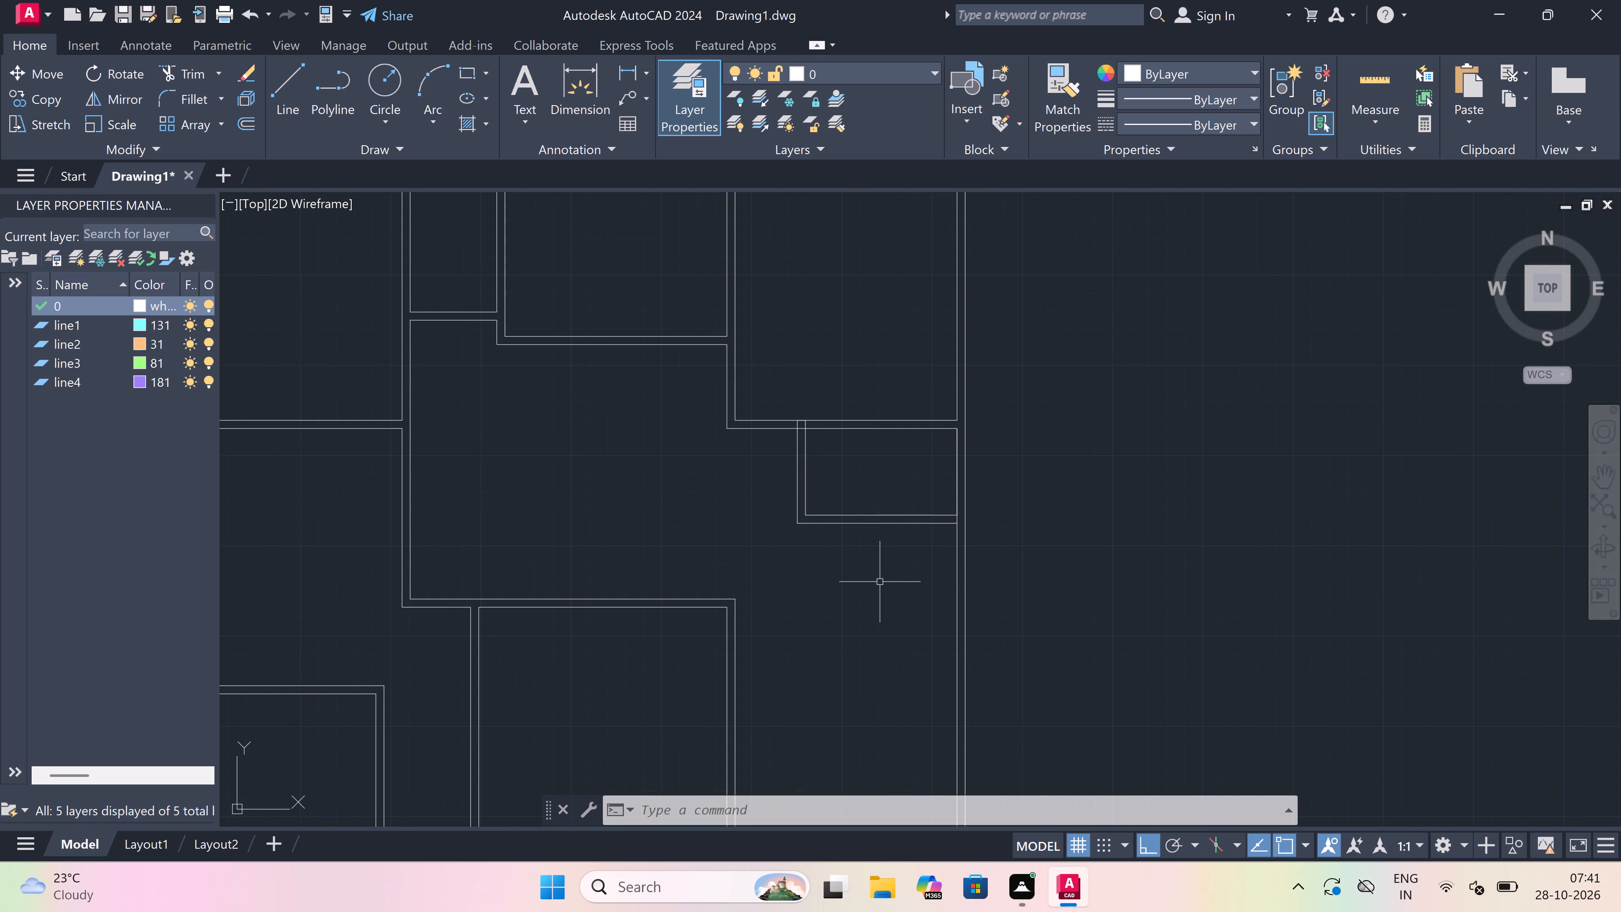
pyautogui.press('space')
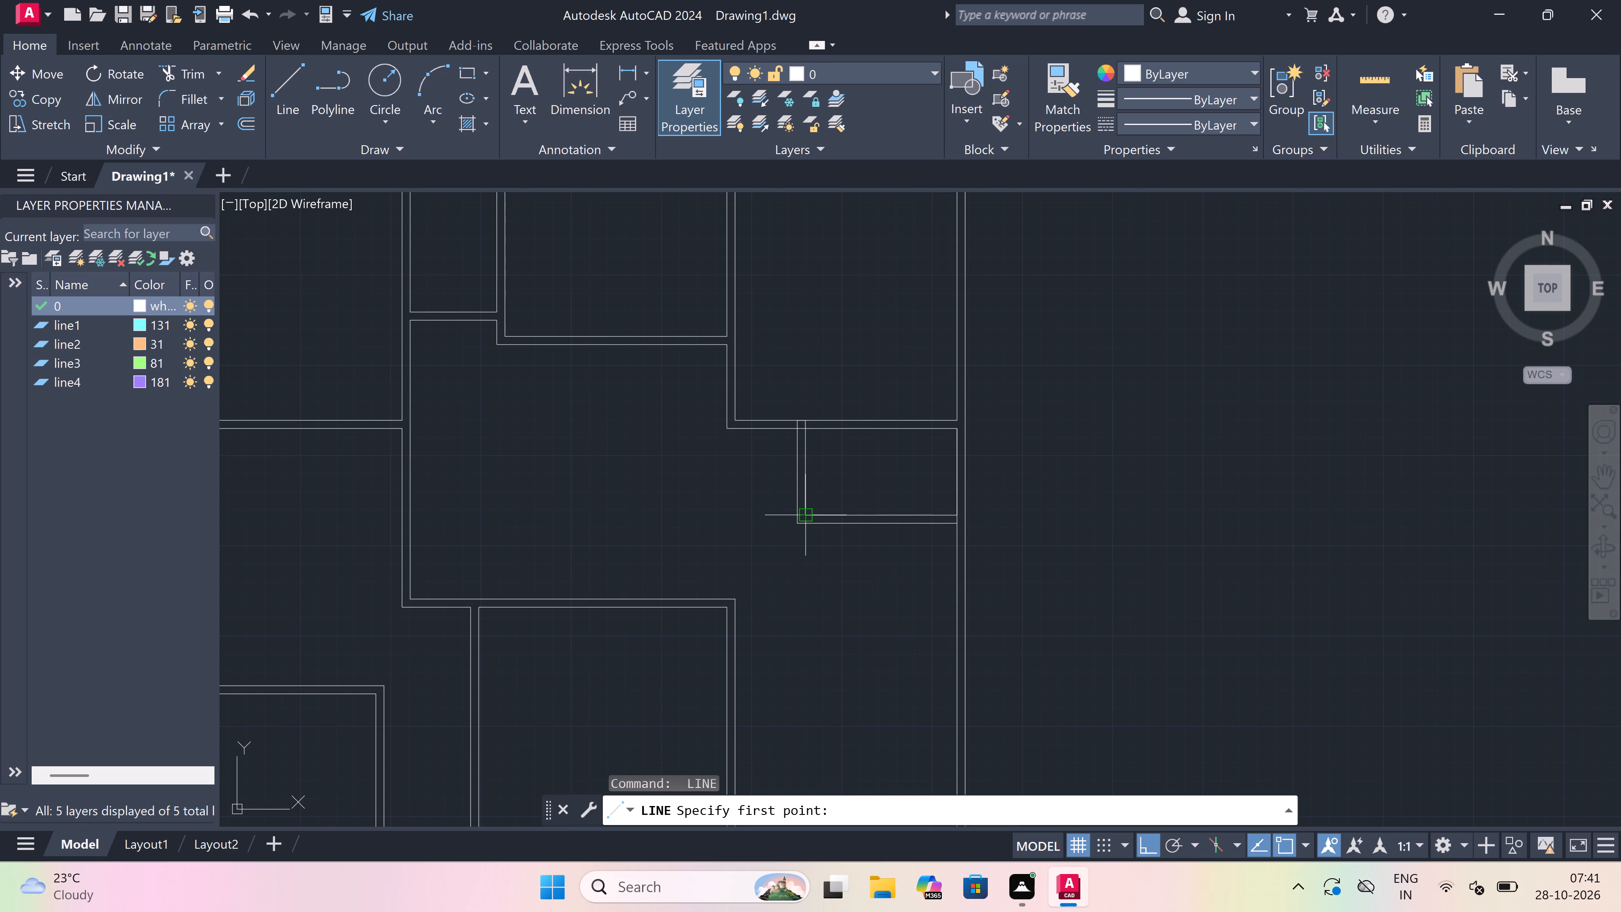
pyautogui.click(797, 521)
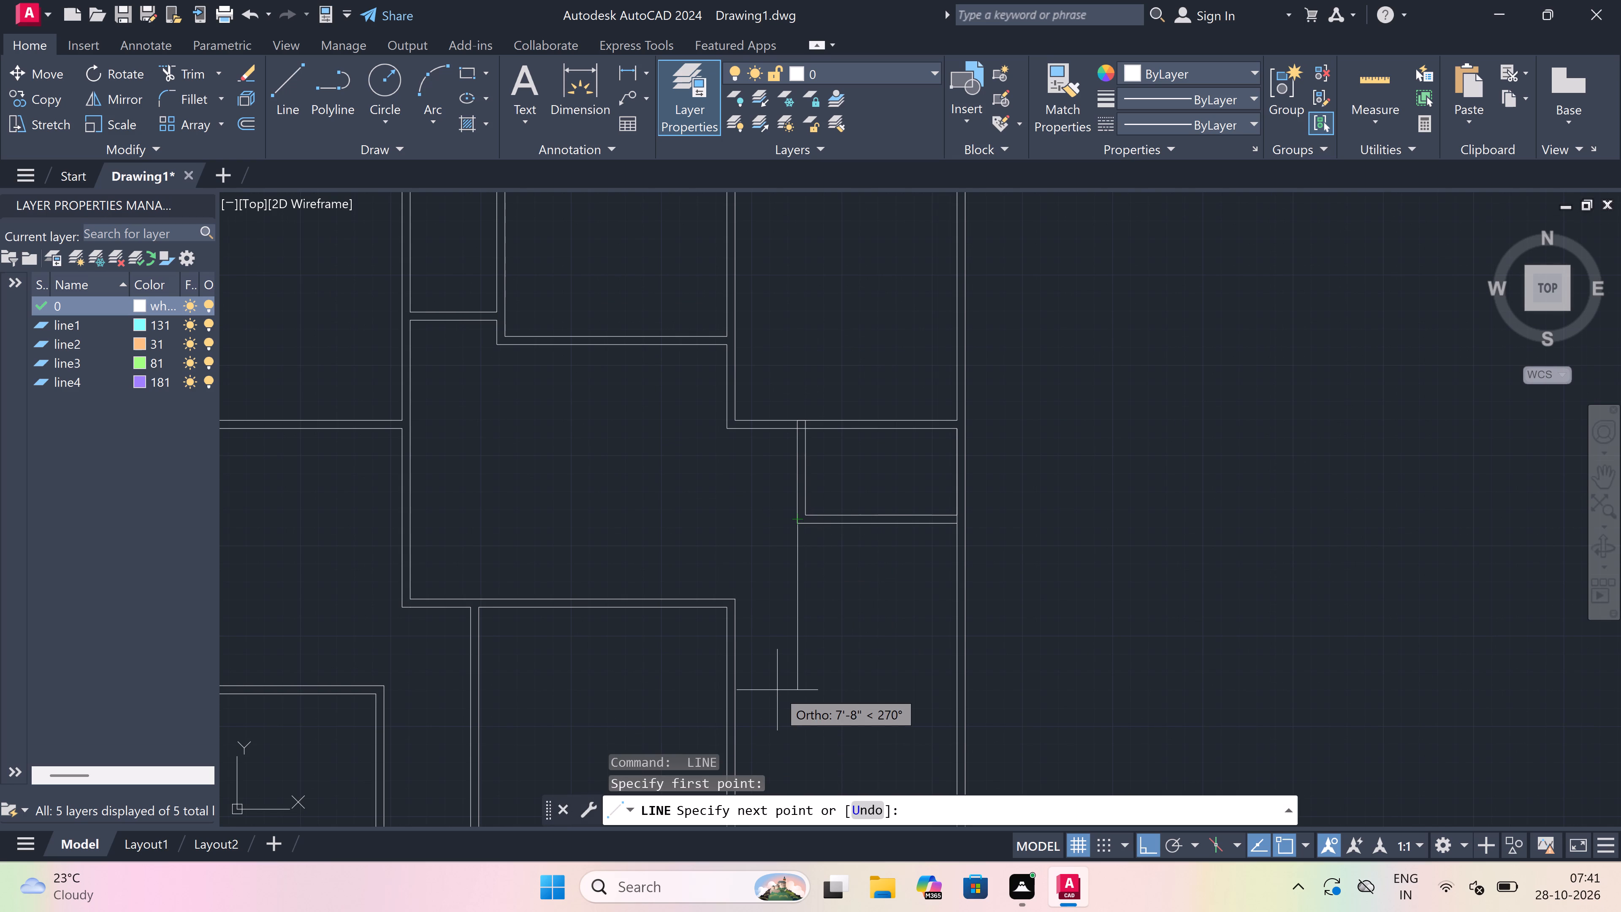
pyautogui.write('8\'1"')
pyautogui.press('space')
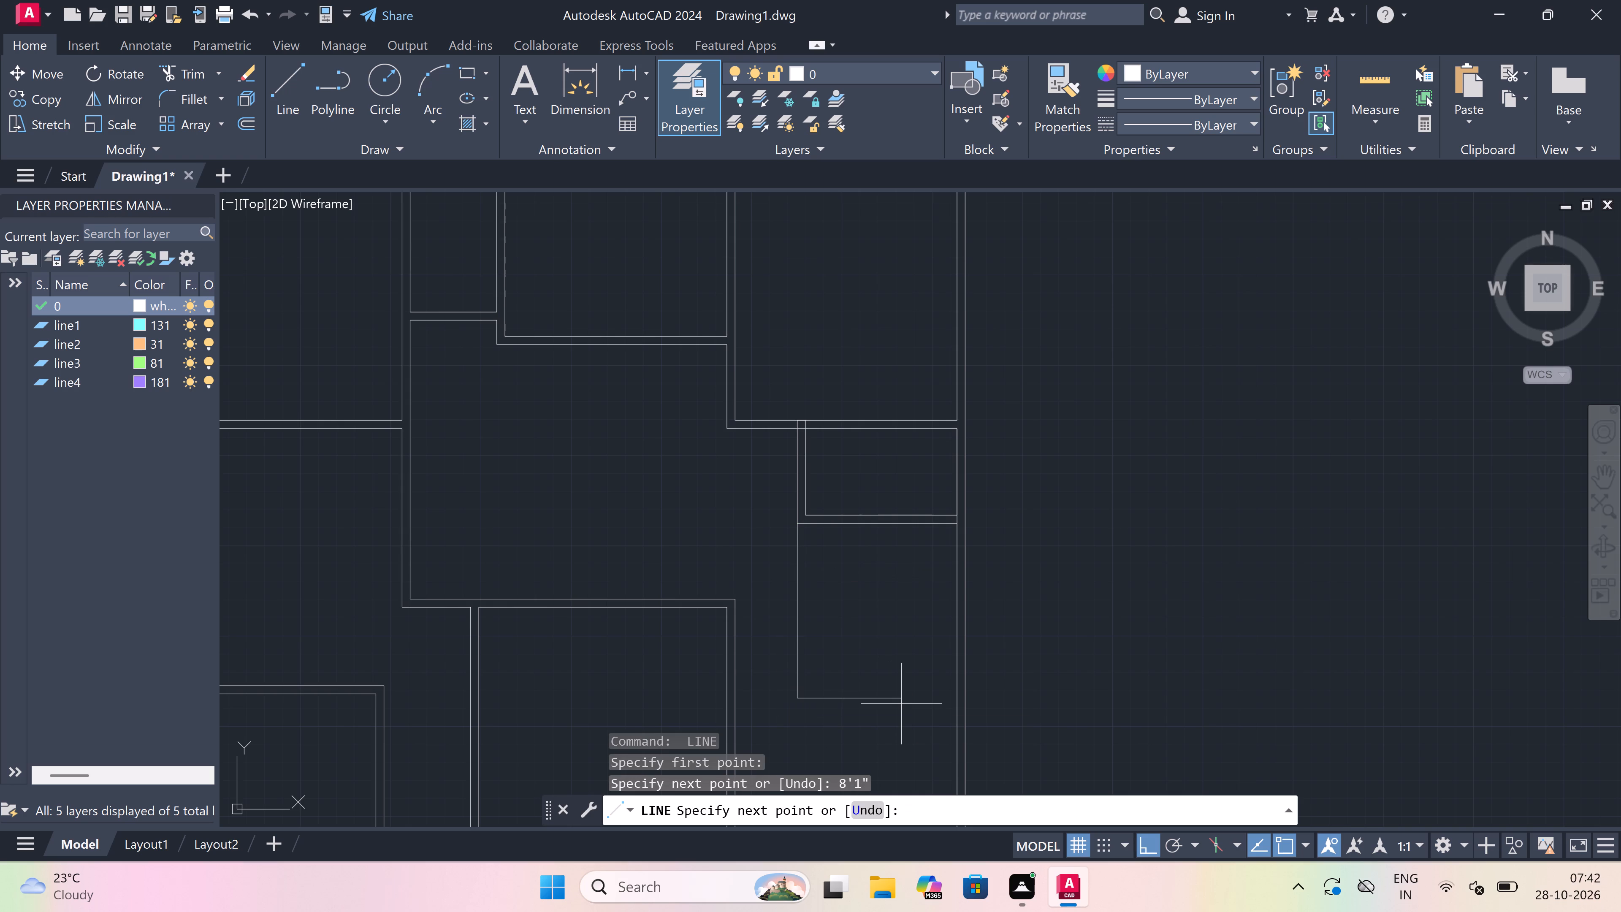
pyautogui.click(952, 701)
pyautogui.press('Escape')
# Draw the second room's side-wall line down to its bottom line, 4.5" beyond it, and across to the outer wall.
pyautogui.press('space')
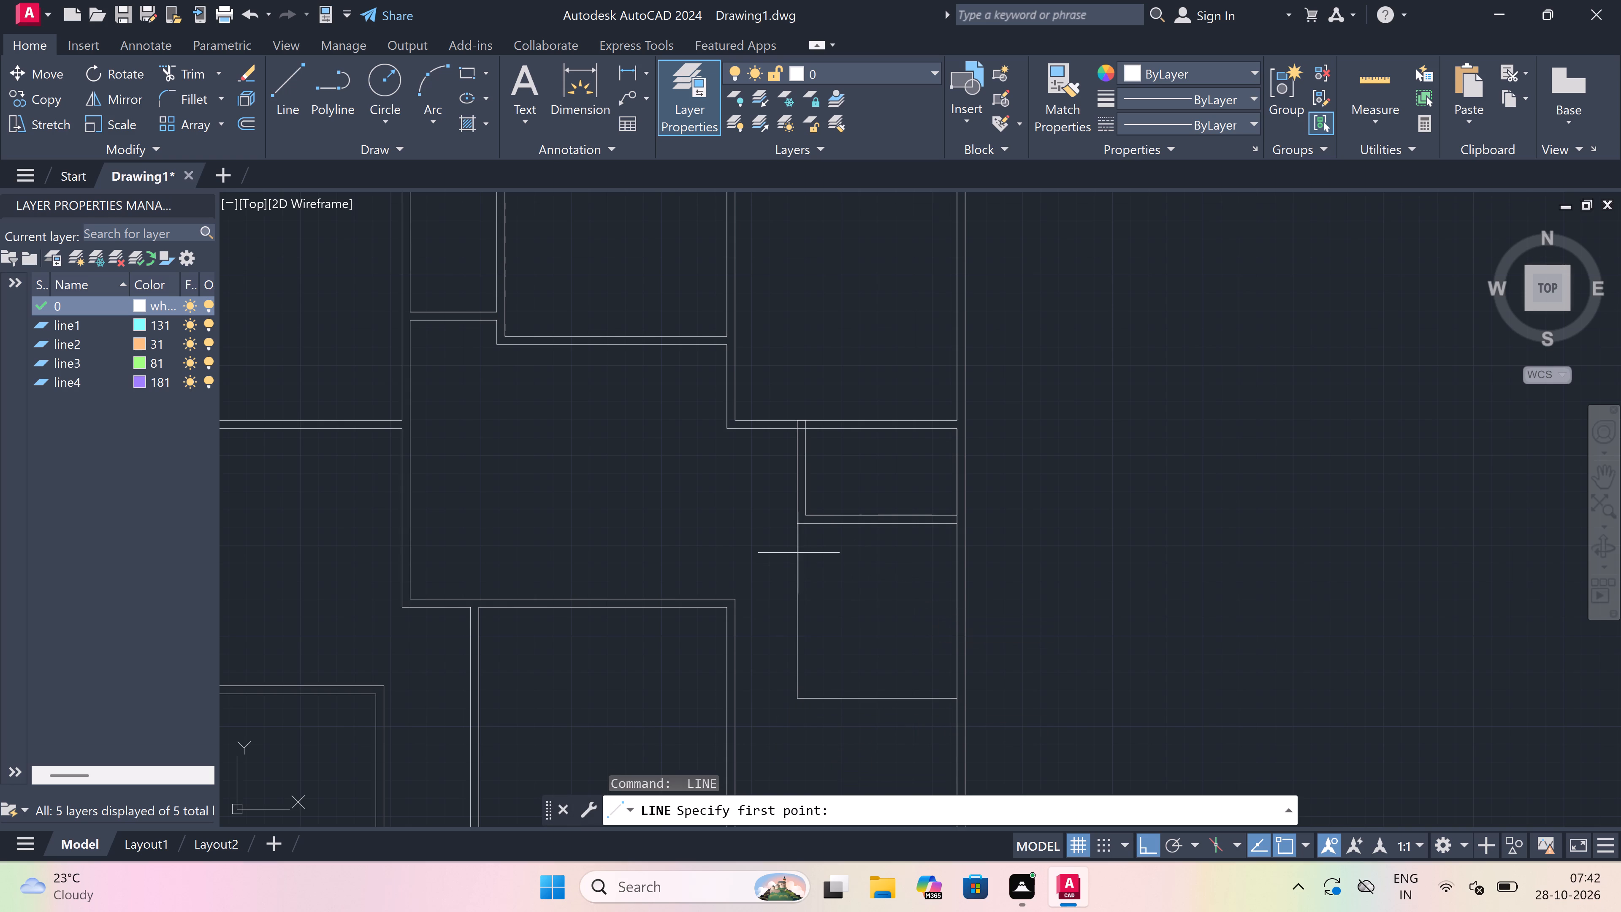
pyautogui.click(808, 523)
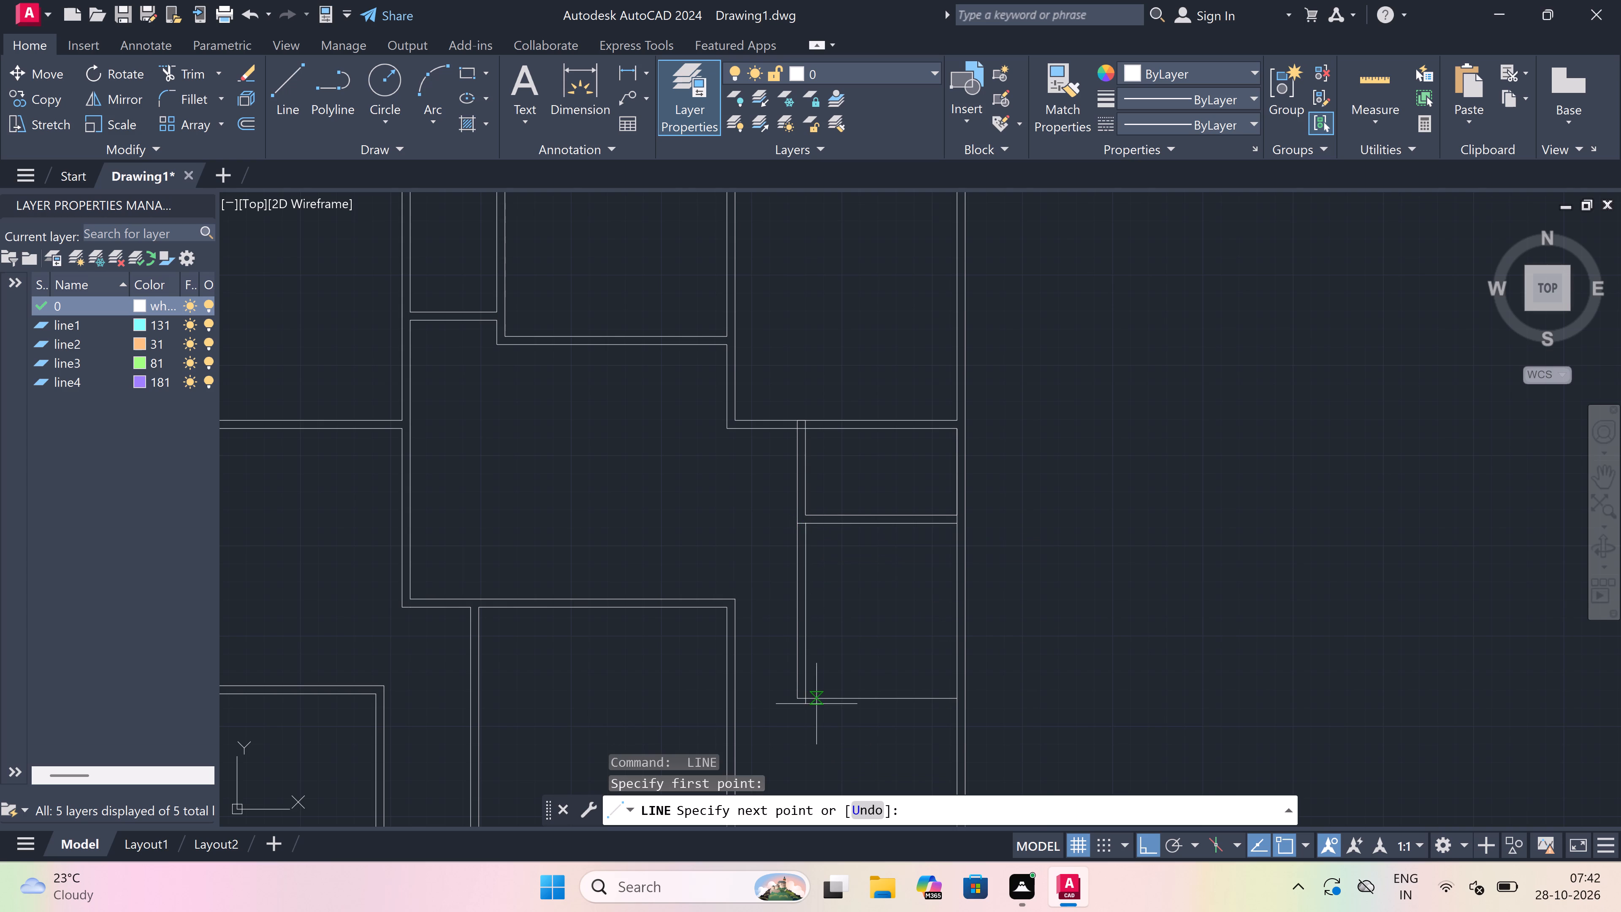
pyautogui.scroll(2, 816, 704)
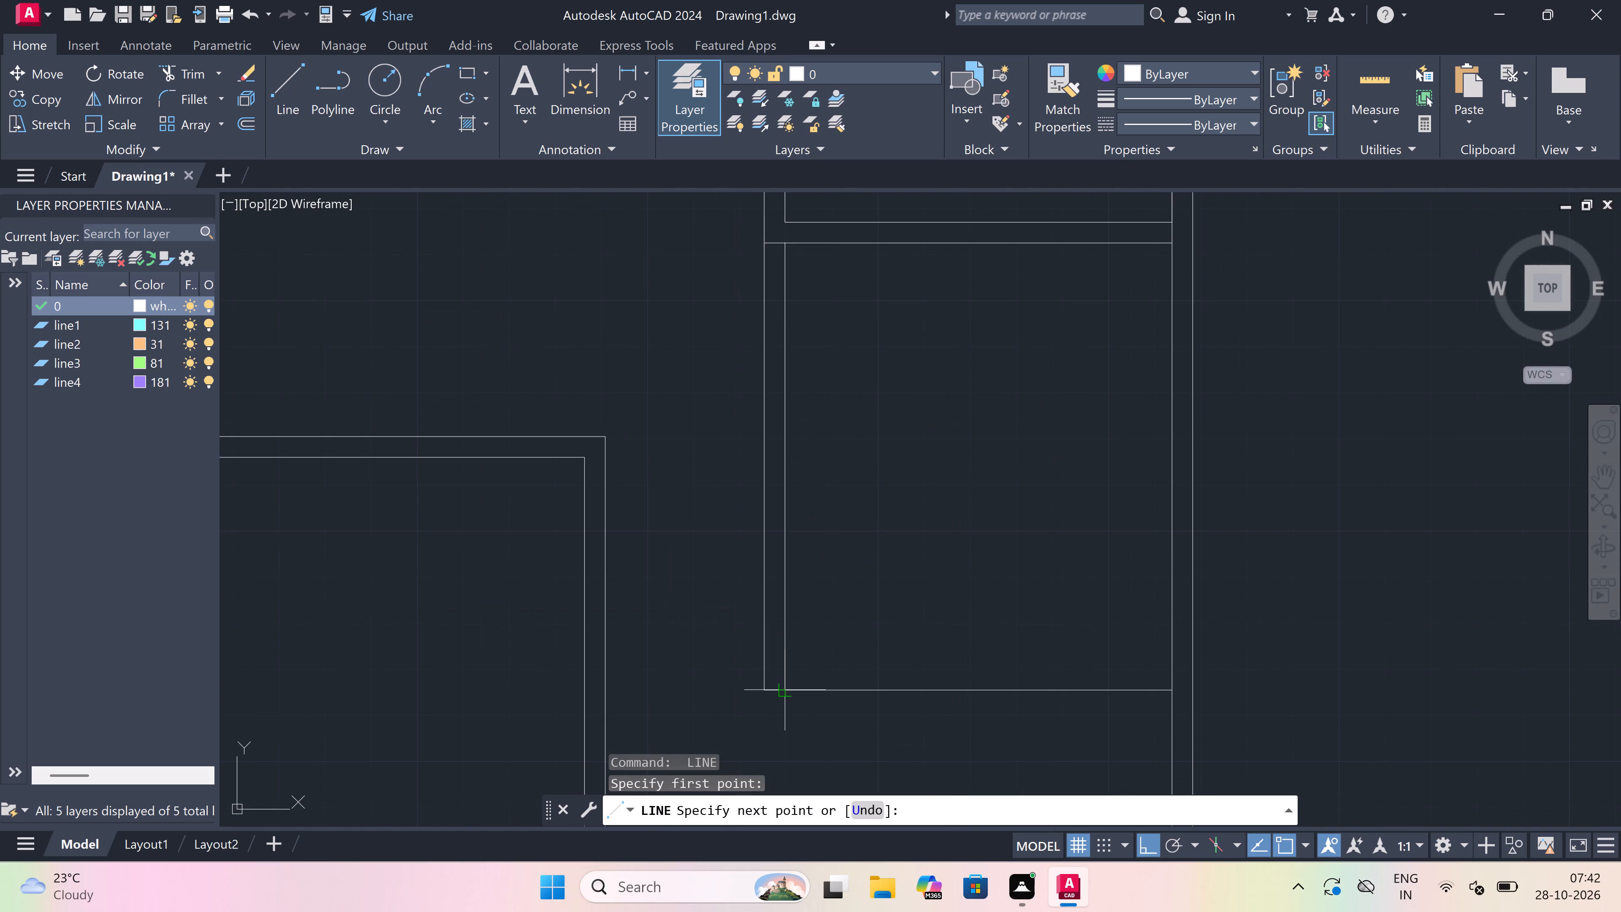
pyautogui.click(782, 689)
pyautogui.scroll(3, 784, 752)
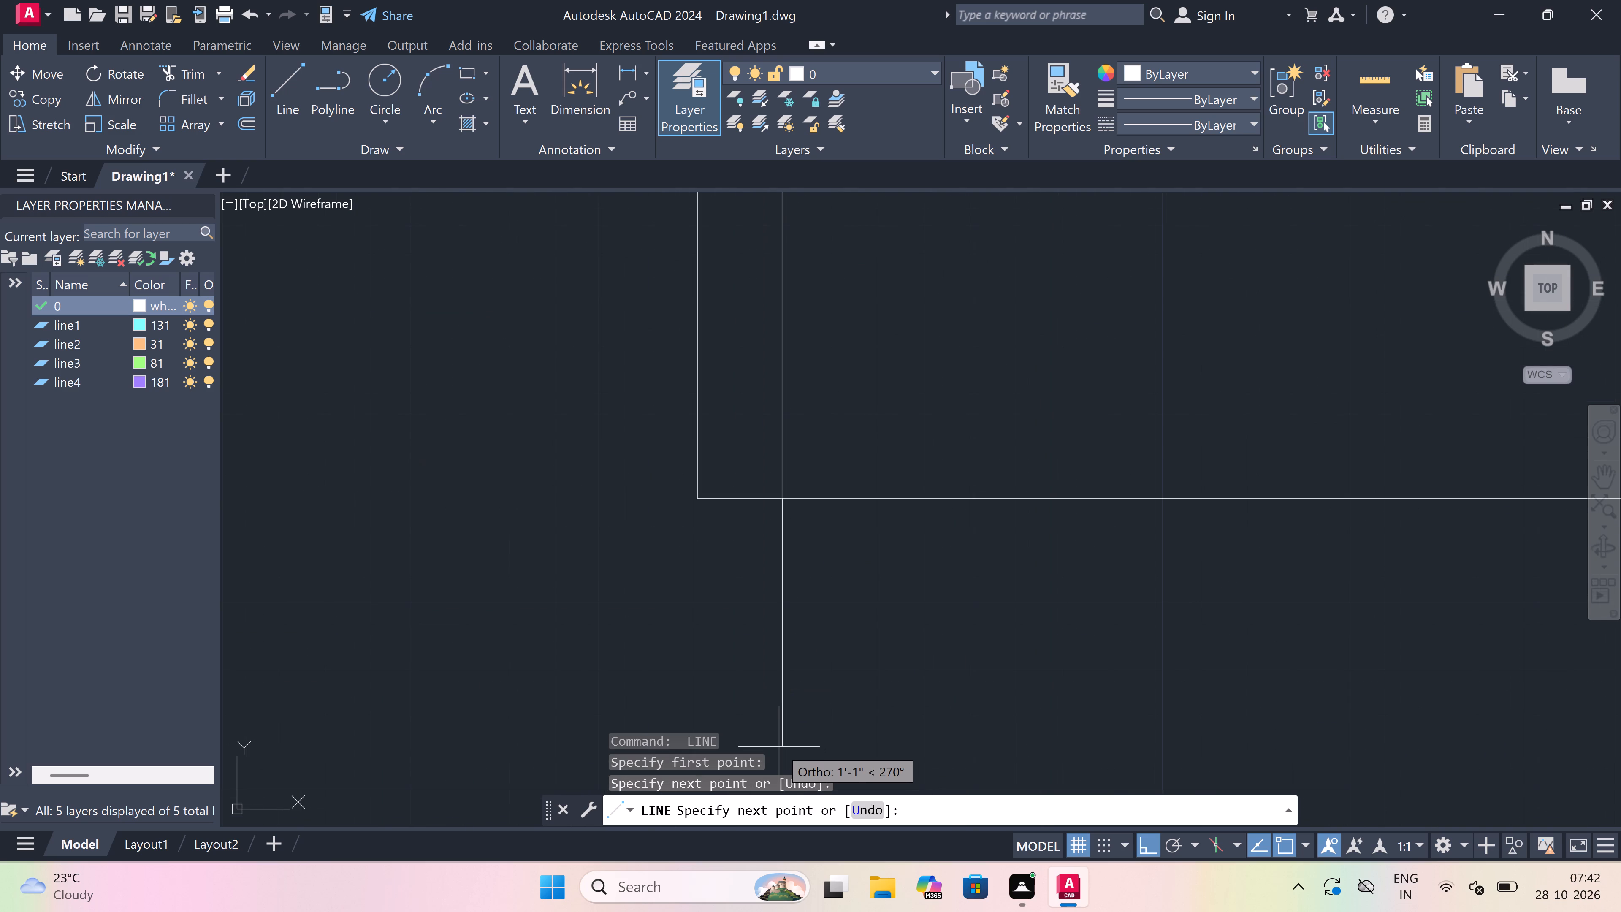
pyautogui.write('4.5"')
pyautogui.press('space')
pyautogui.scroll(-2, 779, 746)
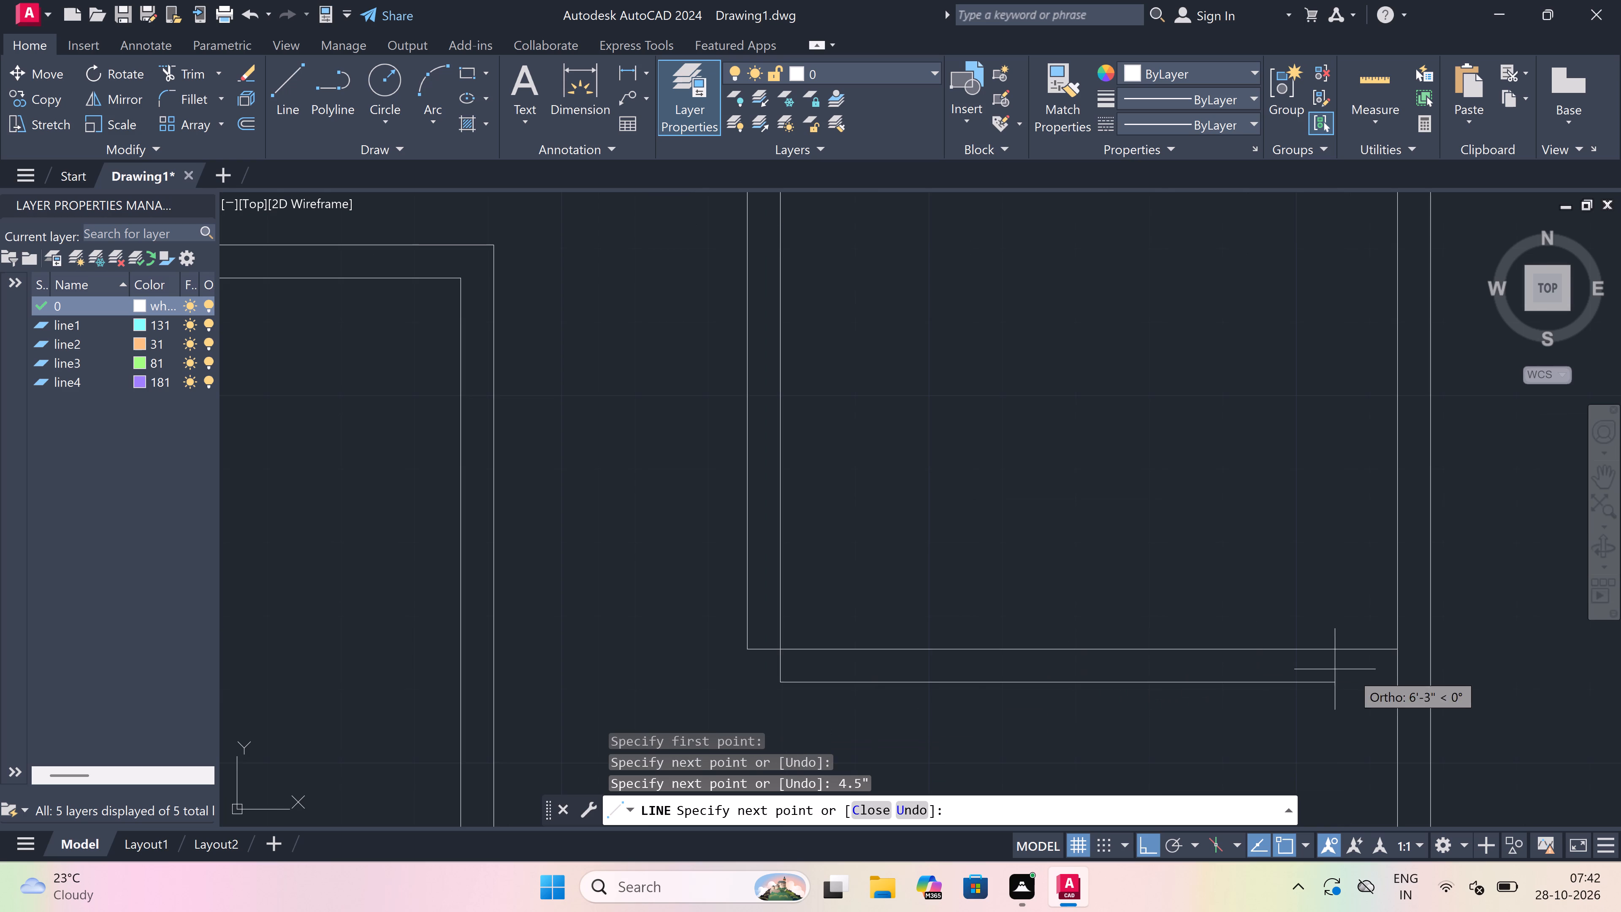
pyautogui.click(1399, 673)
pyautogui.press('Escape')
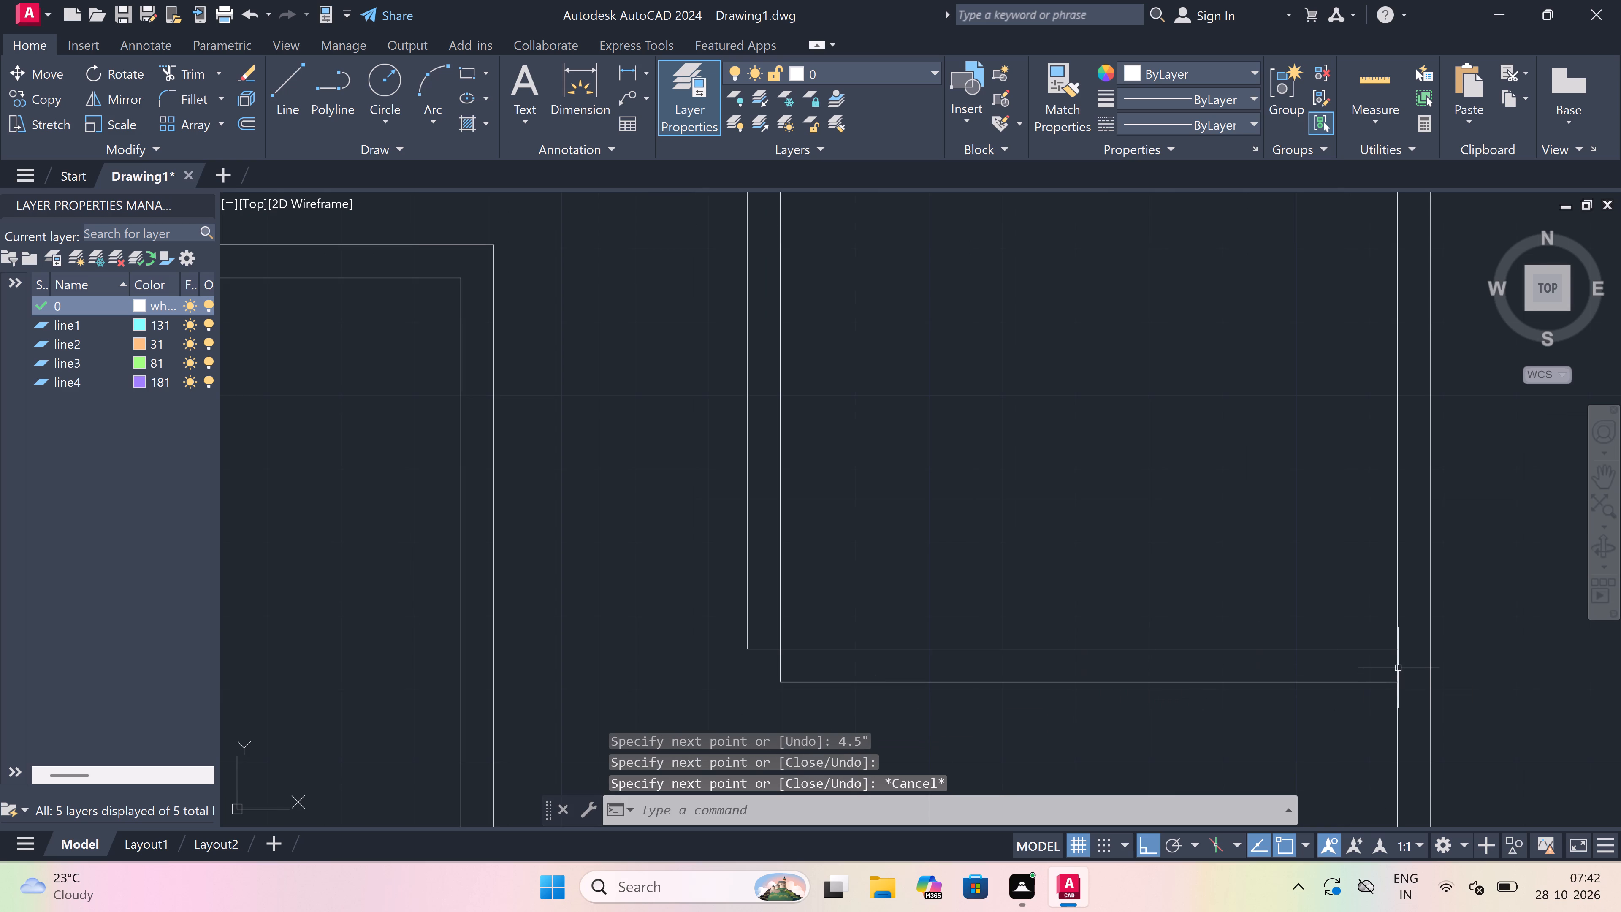
# Fillet the second room's outermost side and bottom wall lines with zero radius to close the outer corner.
pyautogui.press('f')
pyautogui.press('space')
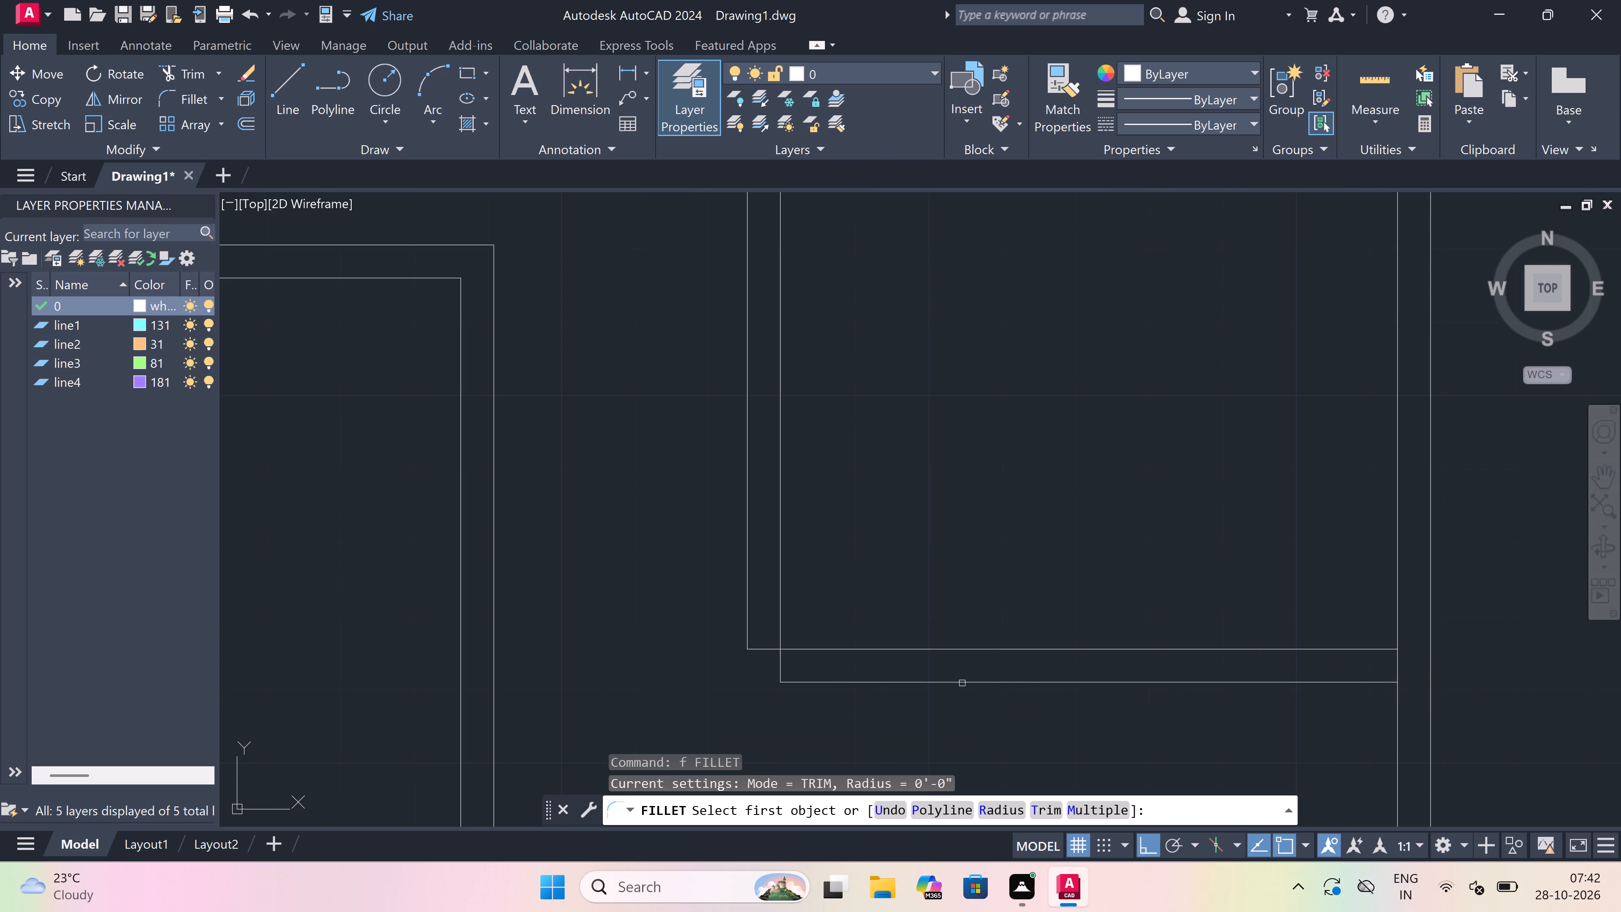
pyautogui.click(799, 681)
pyautogui.click(745, 627)
pyautogui.press('Escape')
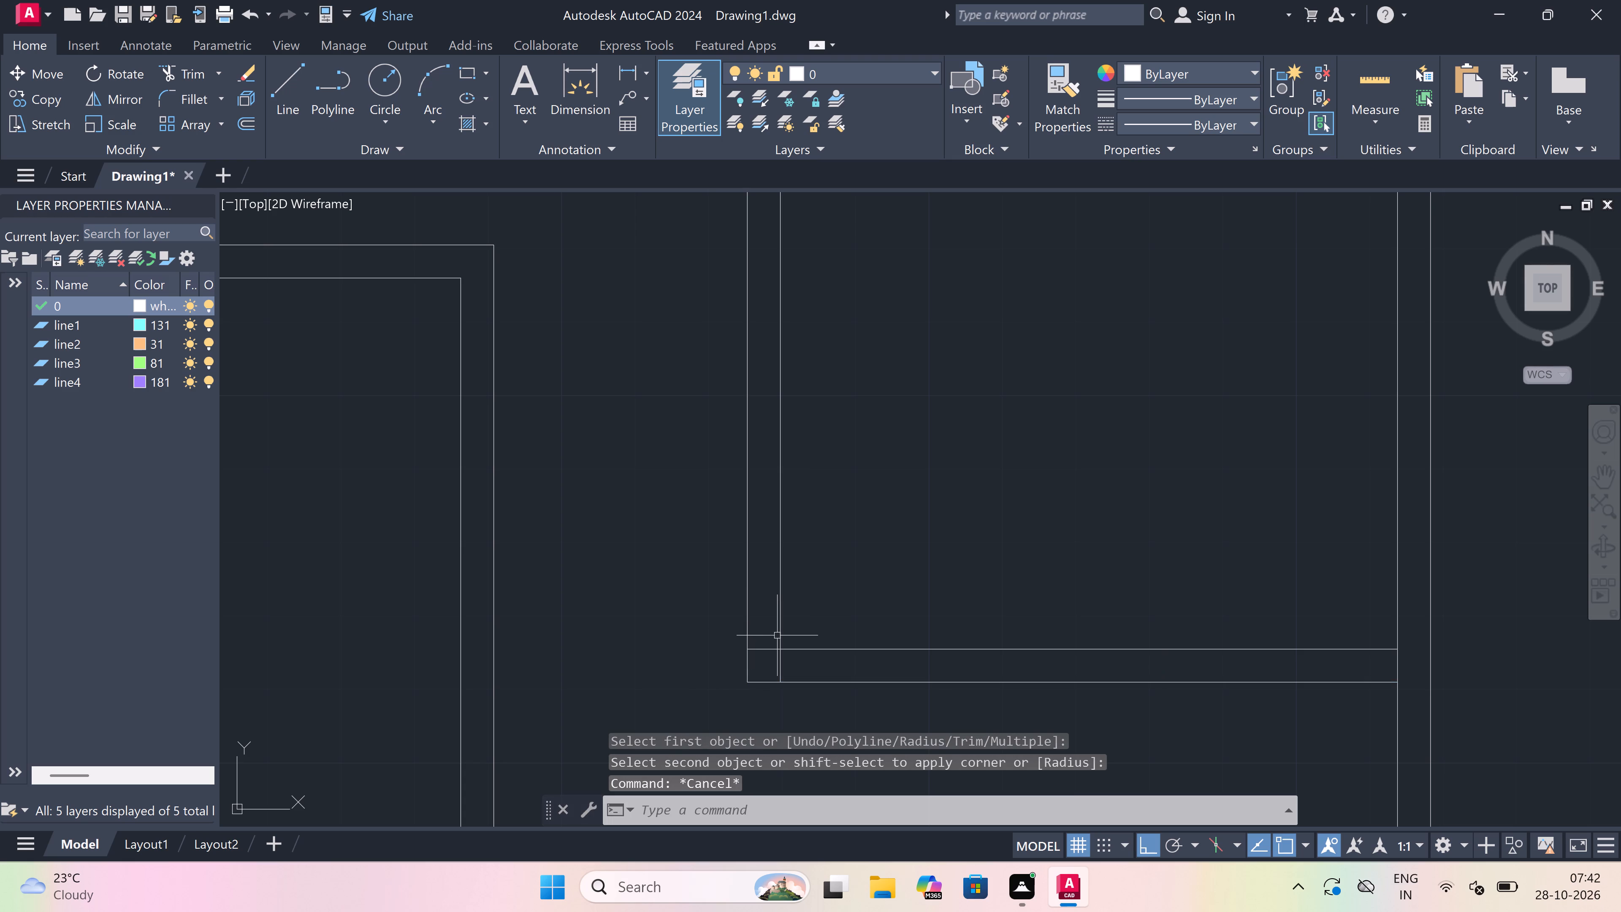
# Trim the second room's overlapping lines at the inner corner, the bottom wall's junction with the outer wall, and the dividing wall's stub.
pyautogui.write('tr')
pyautogui.press('space')
pyautogui.click(786, 663)
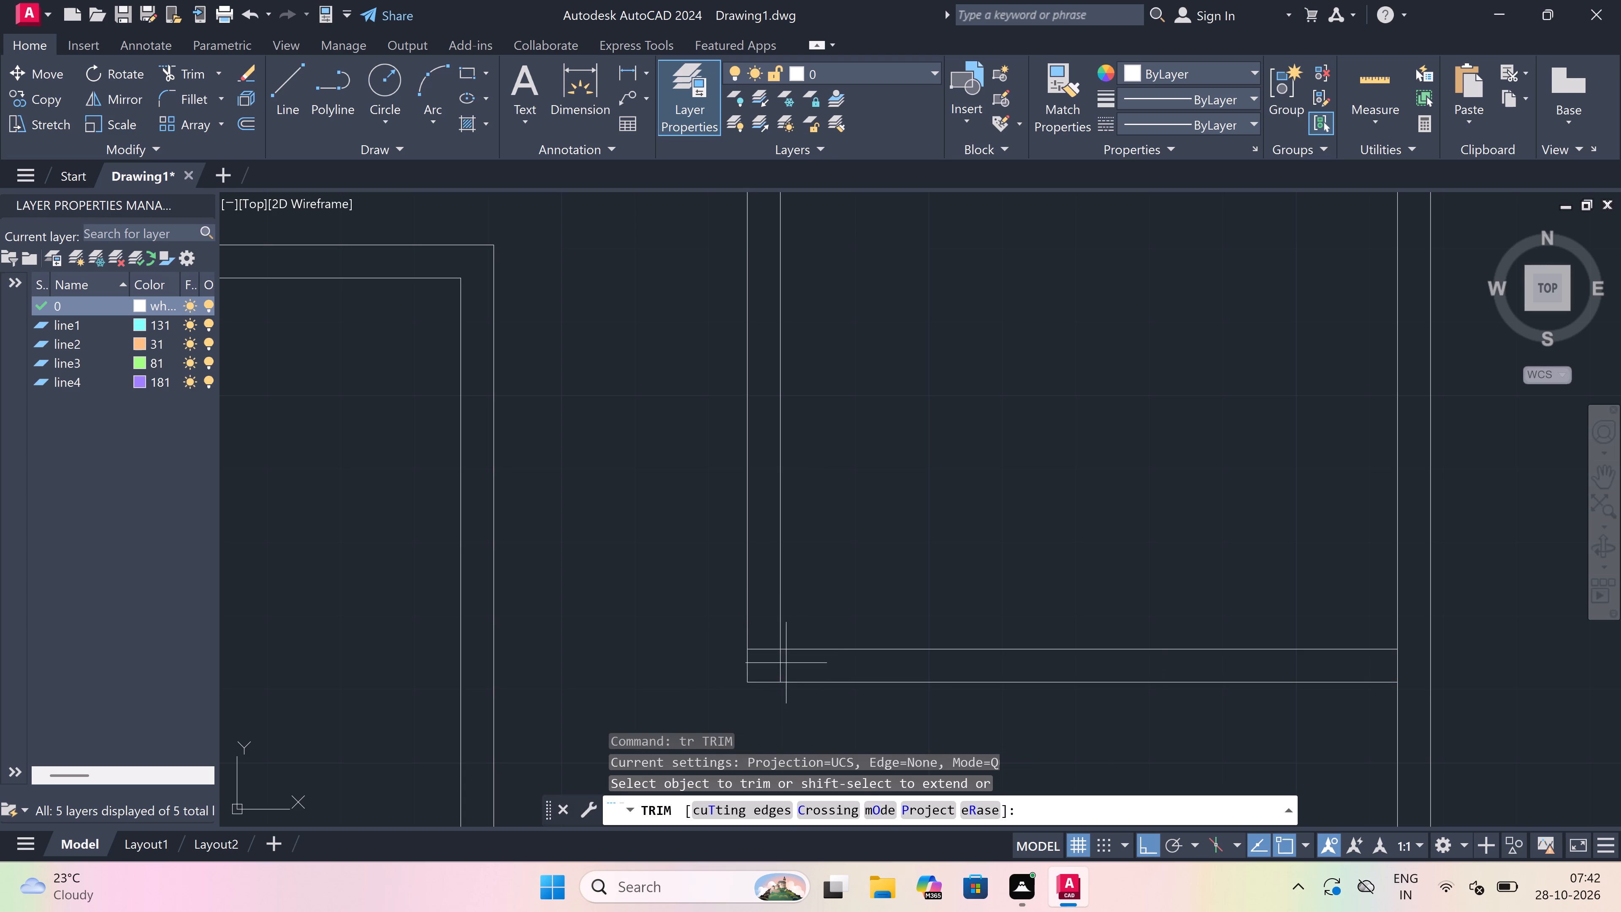
pyautogui.click(773, 672)
pyautogui.click(764, 649)
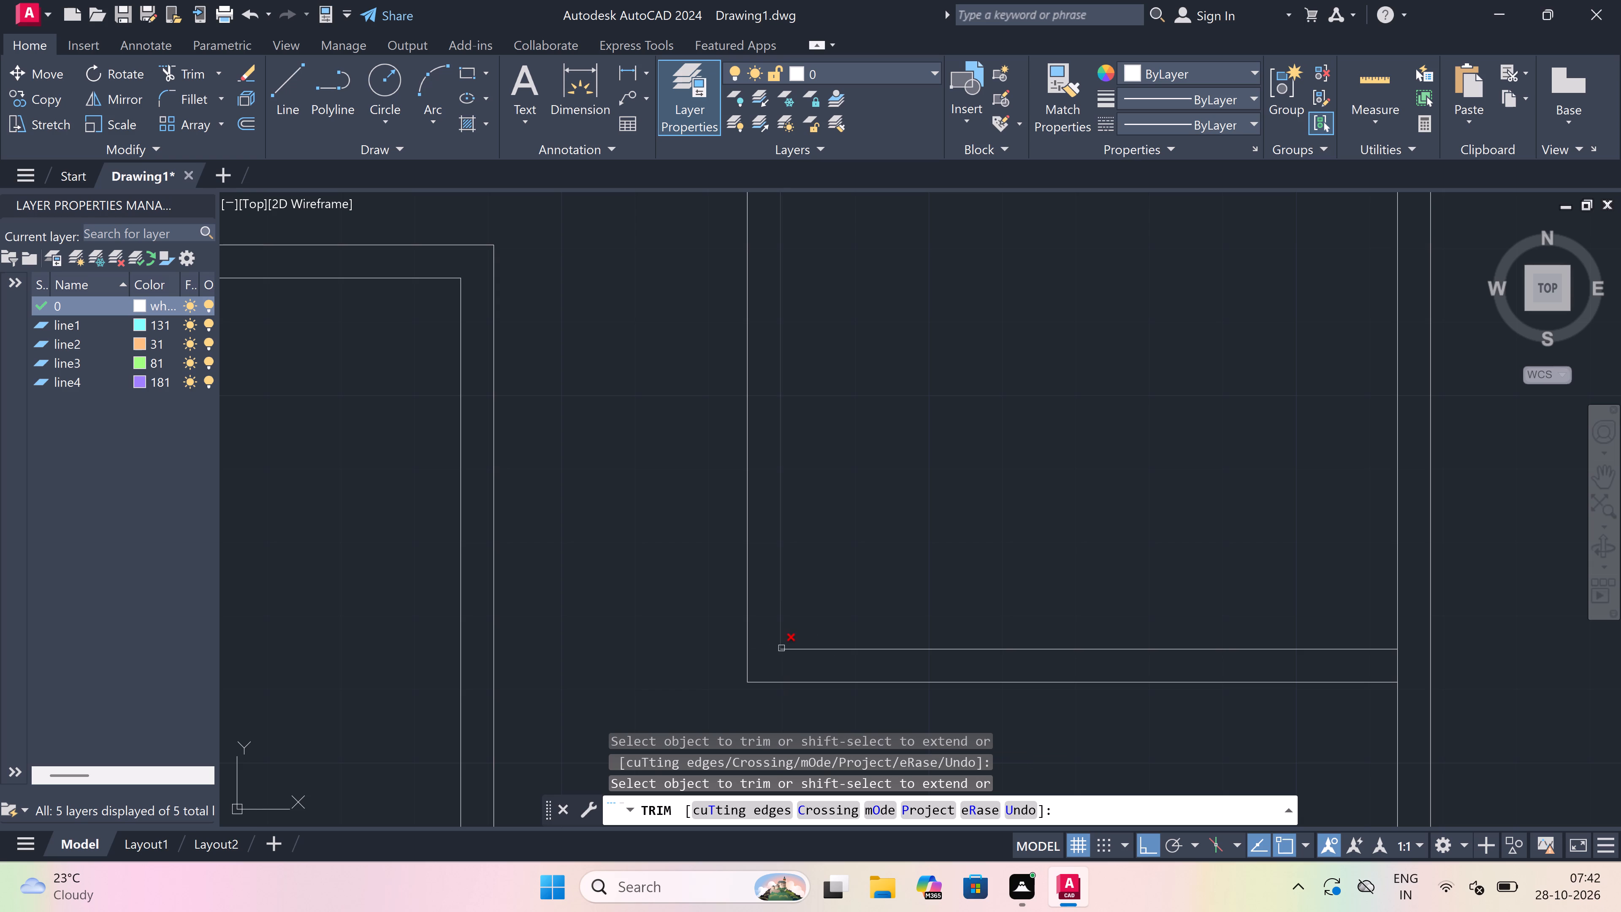
pyautogui.scroll(-2, 782, 648)
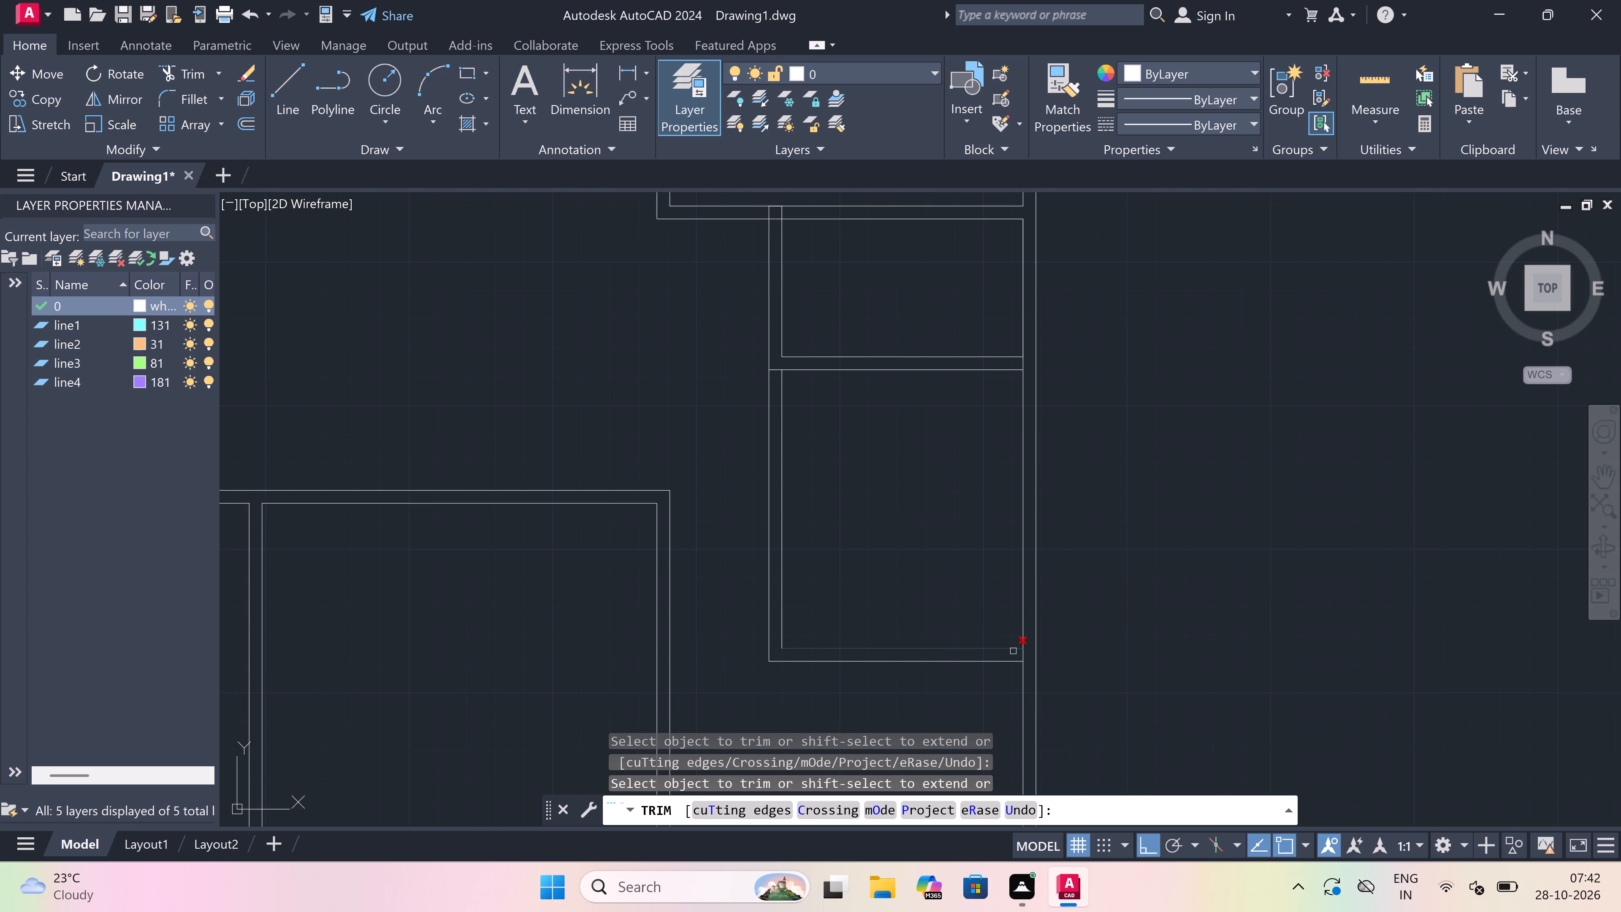
pyautogui.scroll(1, 1021, 651)
pyautogui.click(1022, 654)
pyautogui.scroll(-2, 1022, 654)
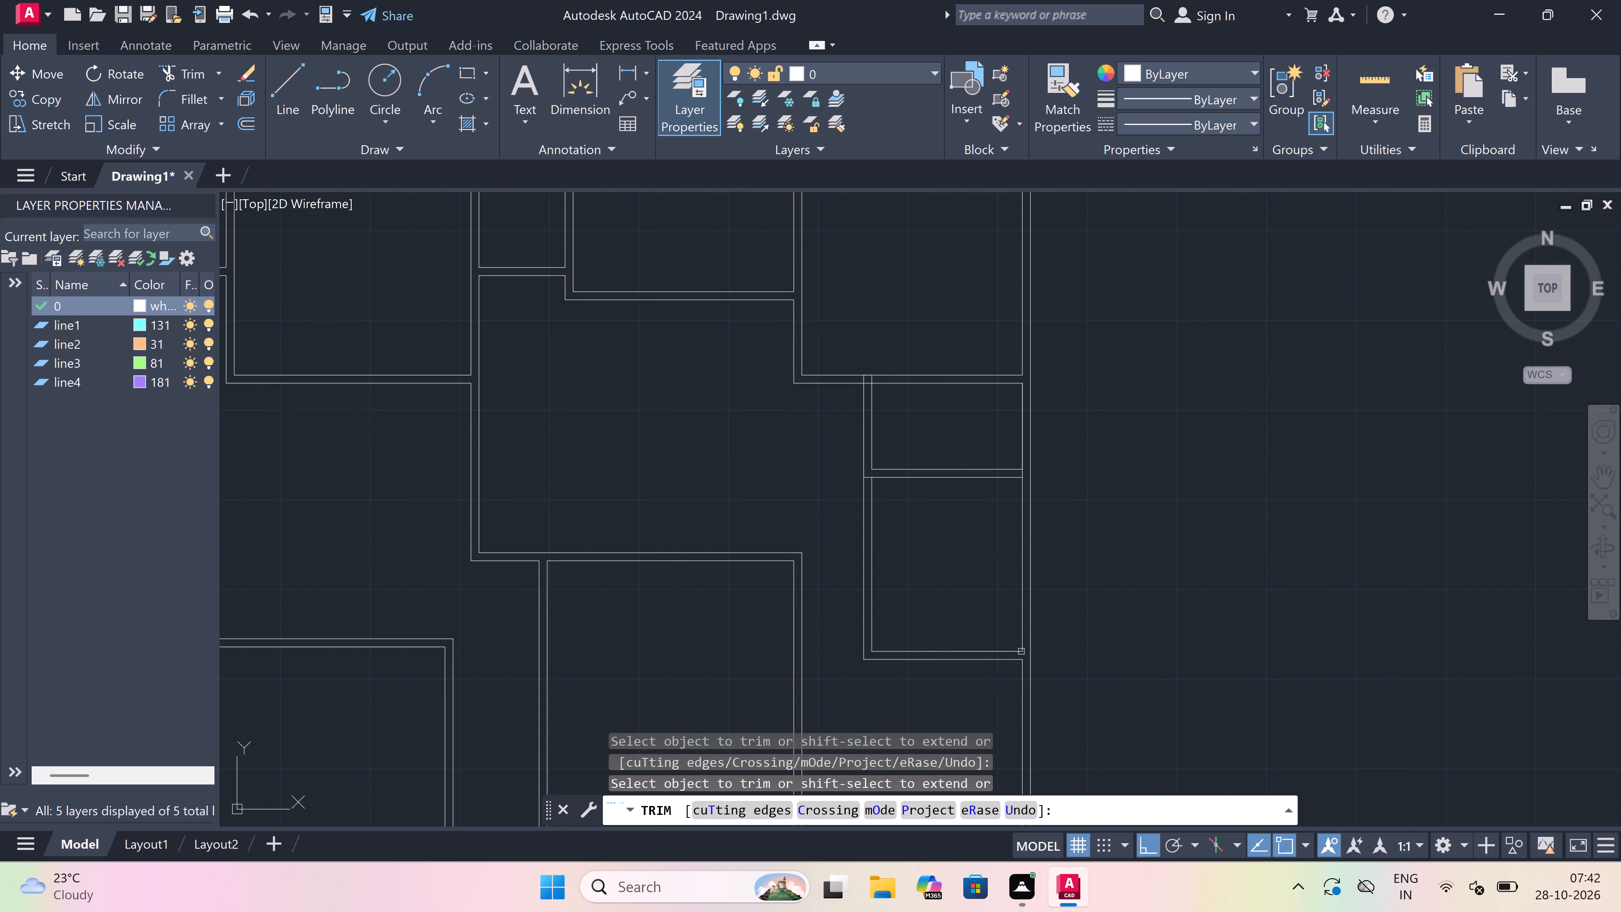
pyautogui.scroll(-2, 1014, 647)
pyautogui.scroll(3, 950, 578)
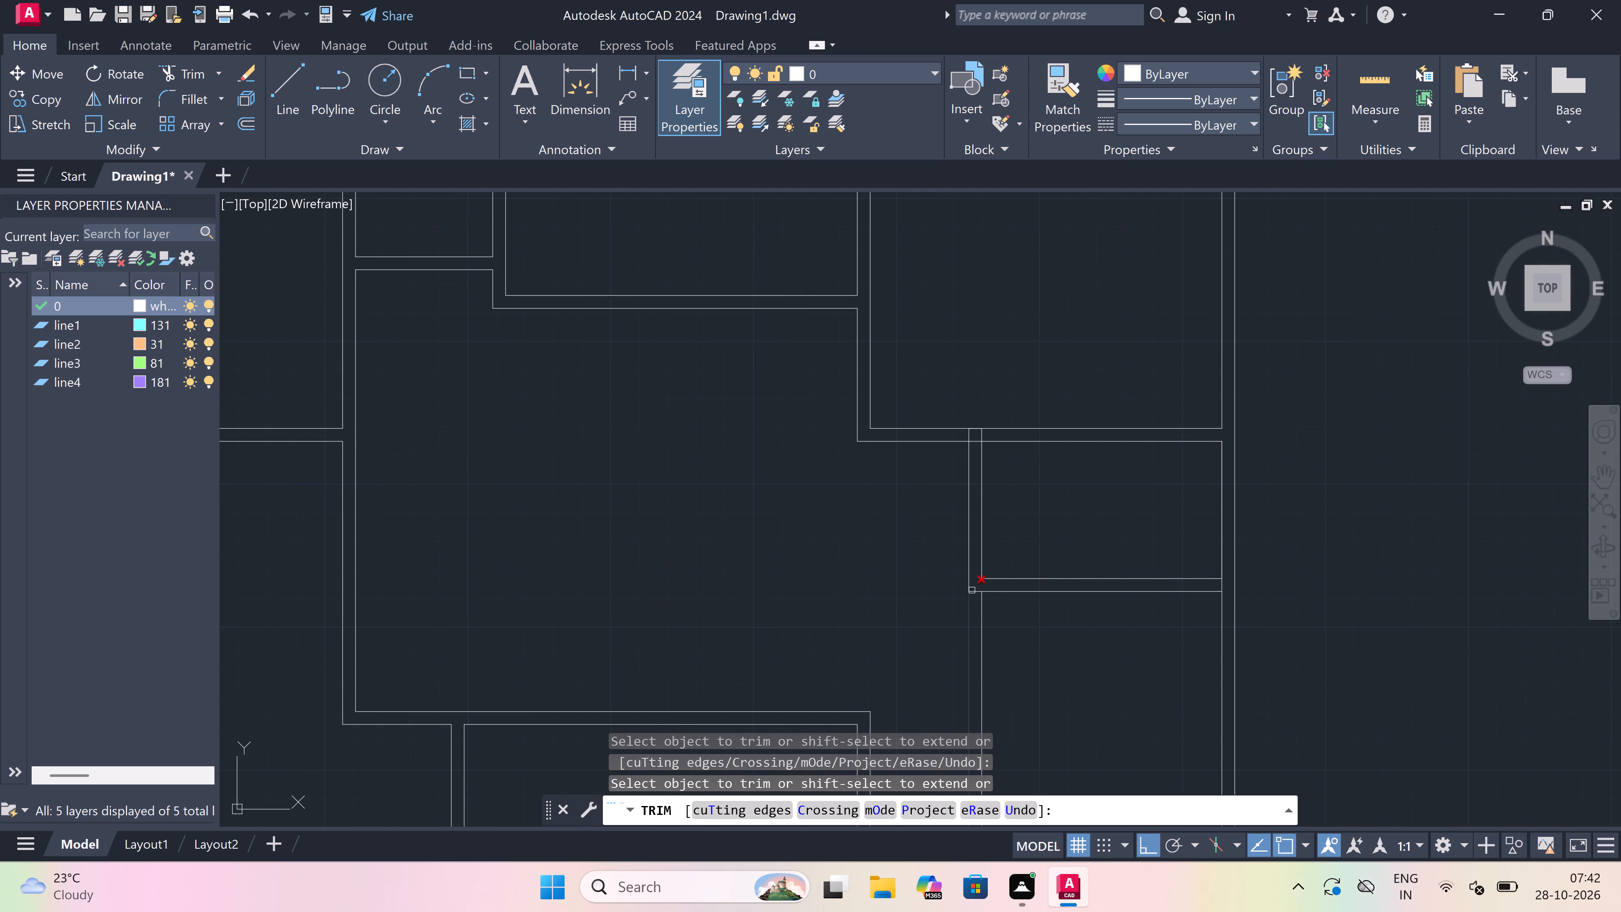
pyautogui.scroll(2, 980, 589)
pyautogui.click(968, 594)
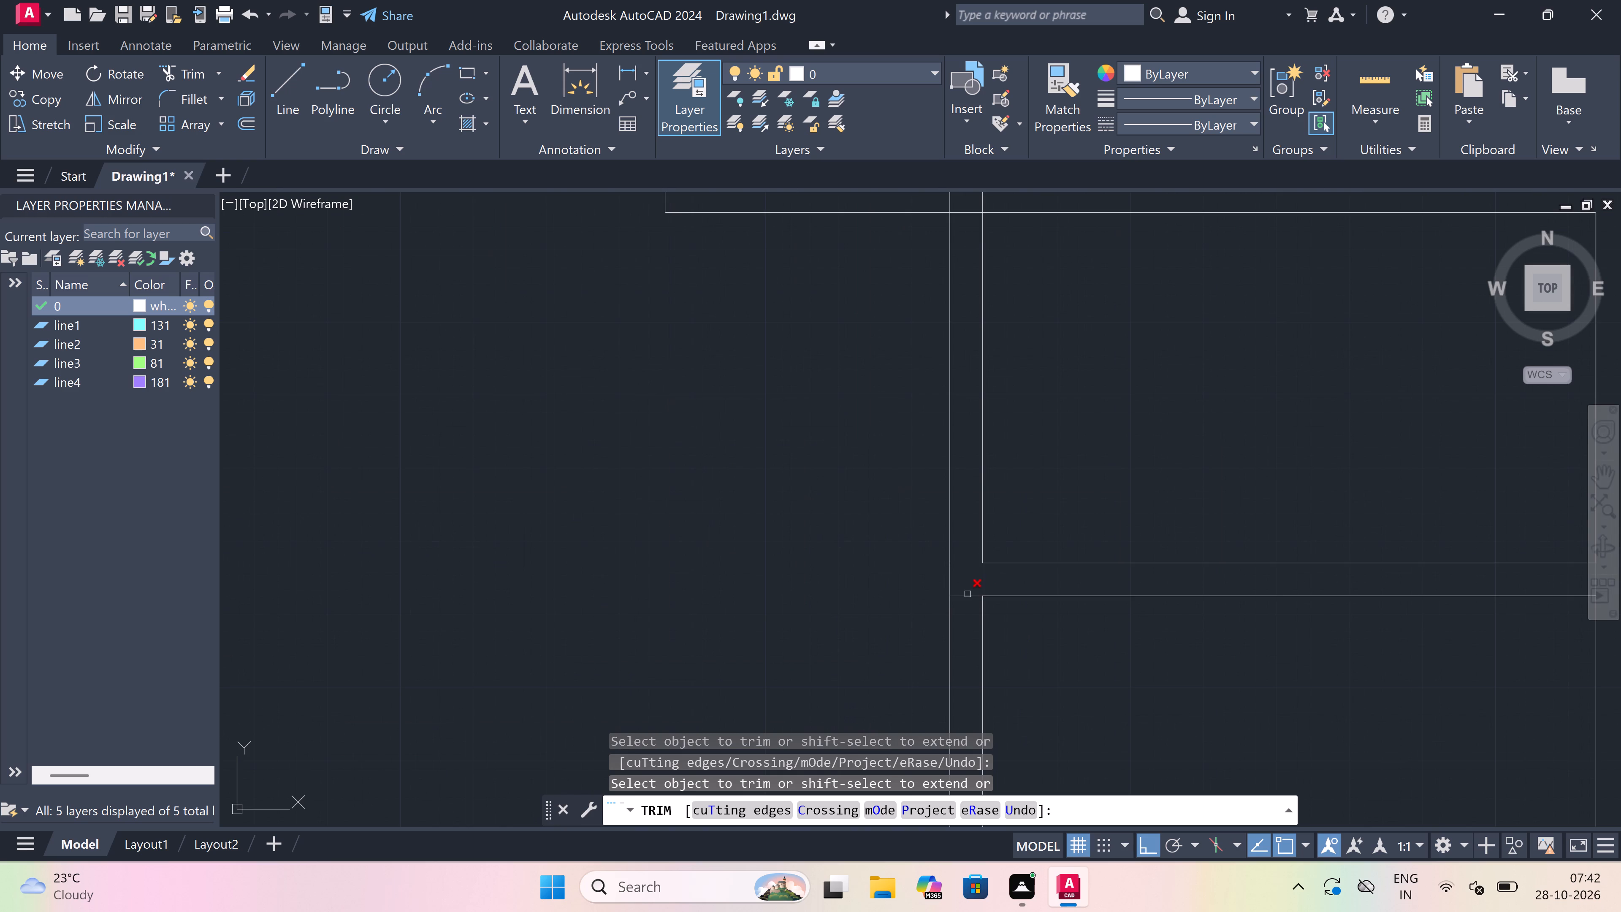
# Trim the small room's side wall where it meets the upper block's horizontal wall, leaving an open T-junction.
pyautogui.scroll(-4, 968, 594)
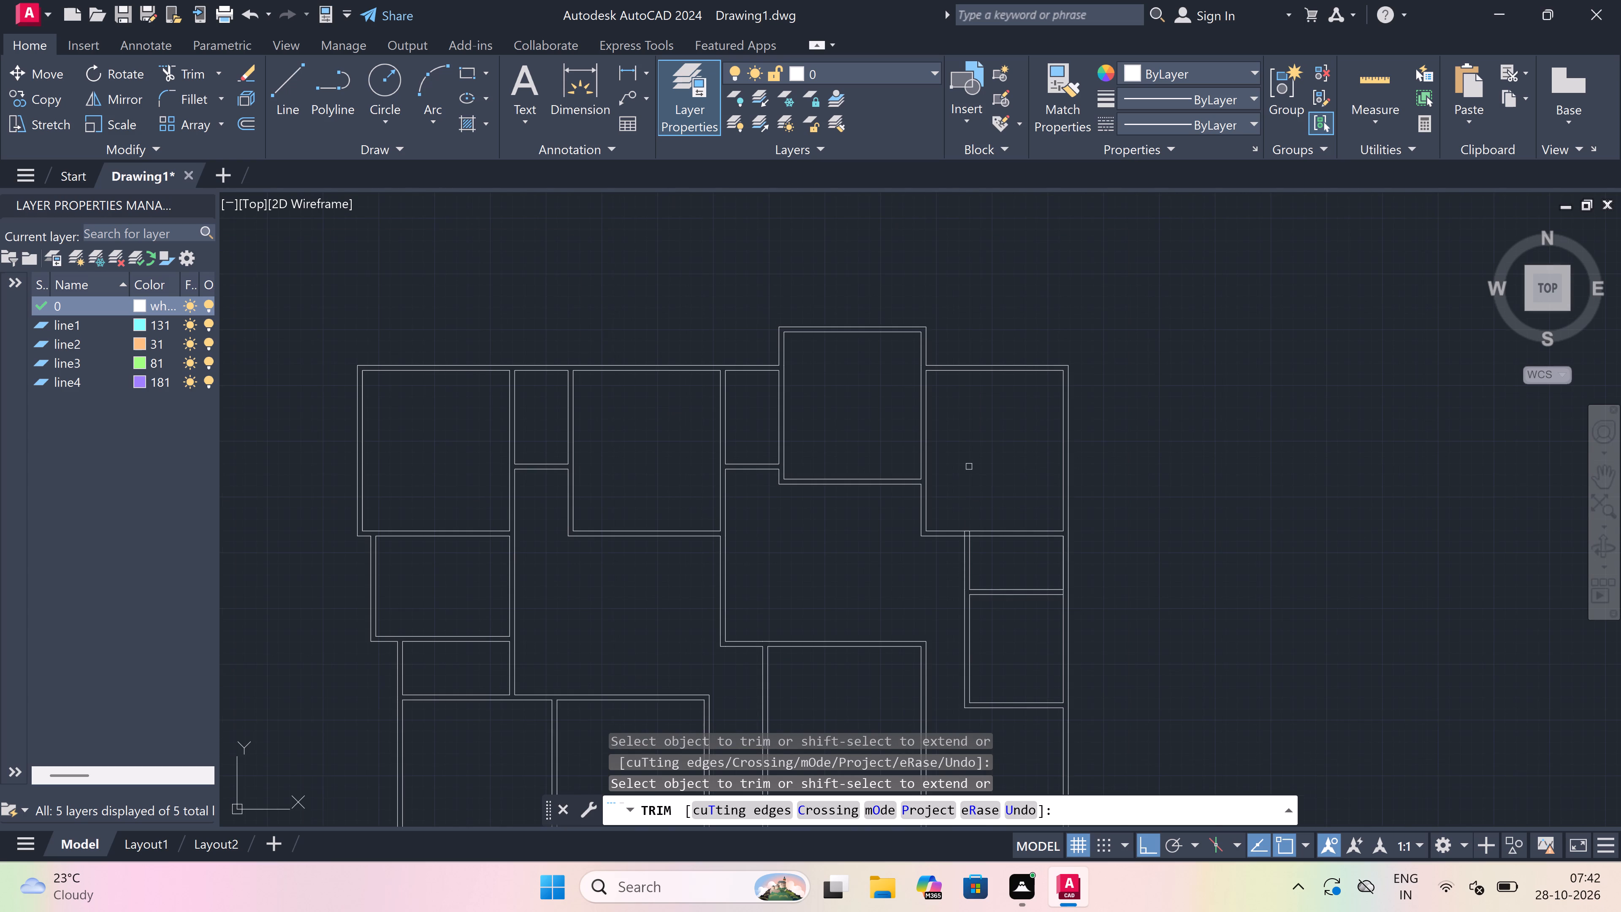
pyautogui.scroll(5, 974, 535)
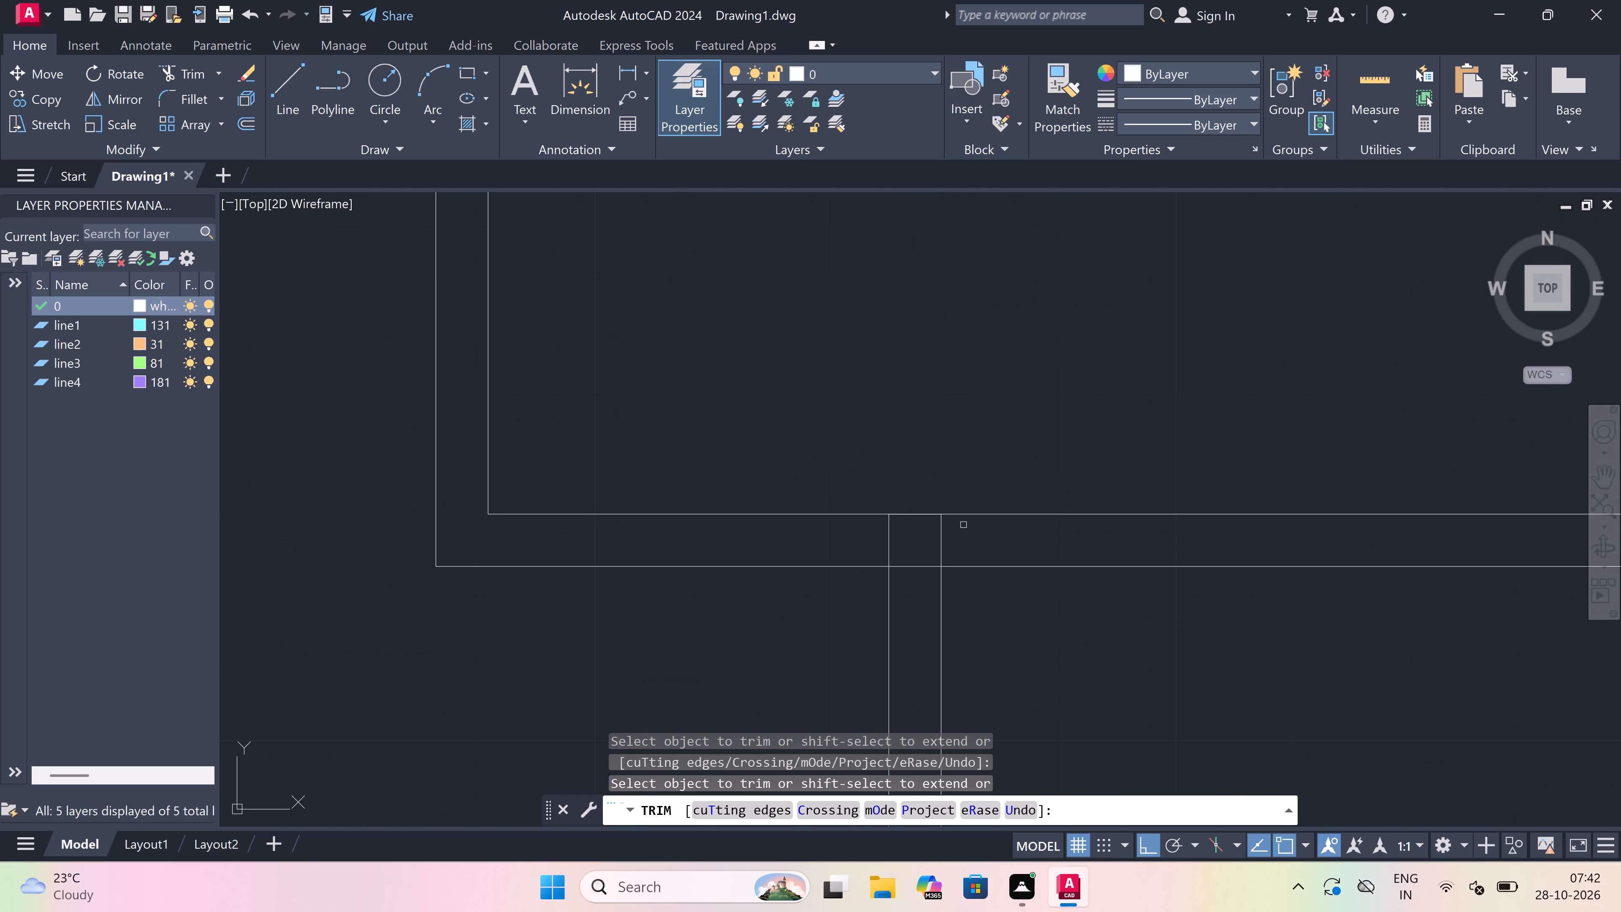
pyautogui.click(963, 525)
pyautogui.click(862, 530)
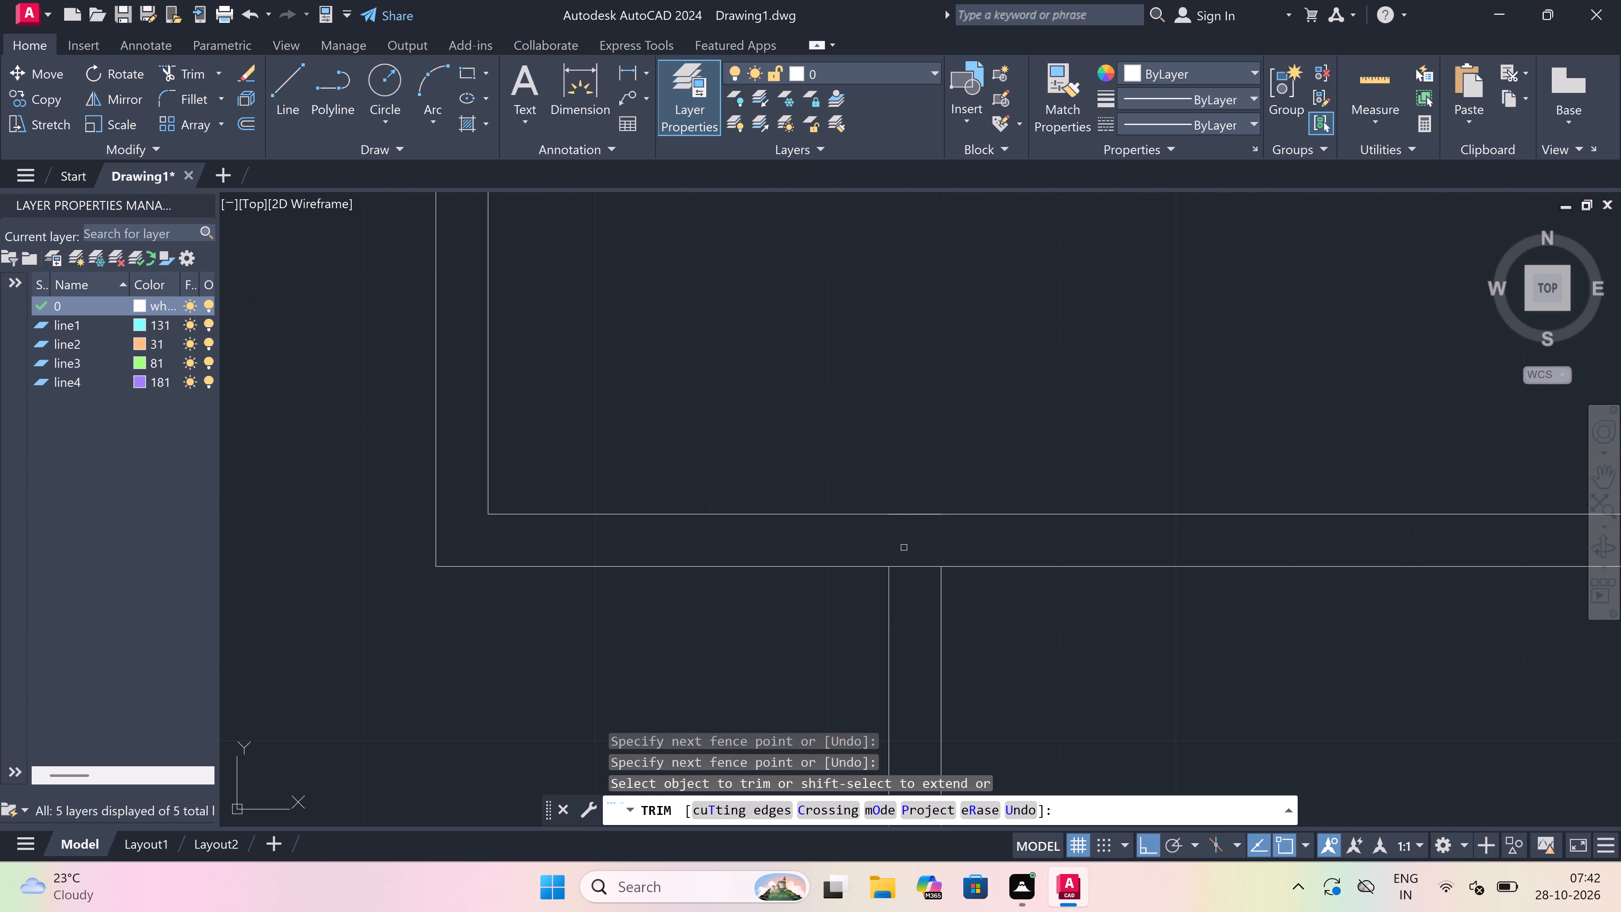
pyautogui.click(904, 548)
pyautogui.click(907, 585)
pyautogui.press('Escape')
# Extend the large lower room's outer side line and the building outer wall's inner line across the bottom wall's thickness.
pyautogui.scroll(-7, 871, 470)
pyautogui.scroll(1, 878, 526)
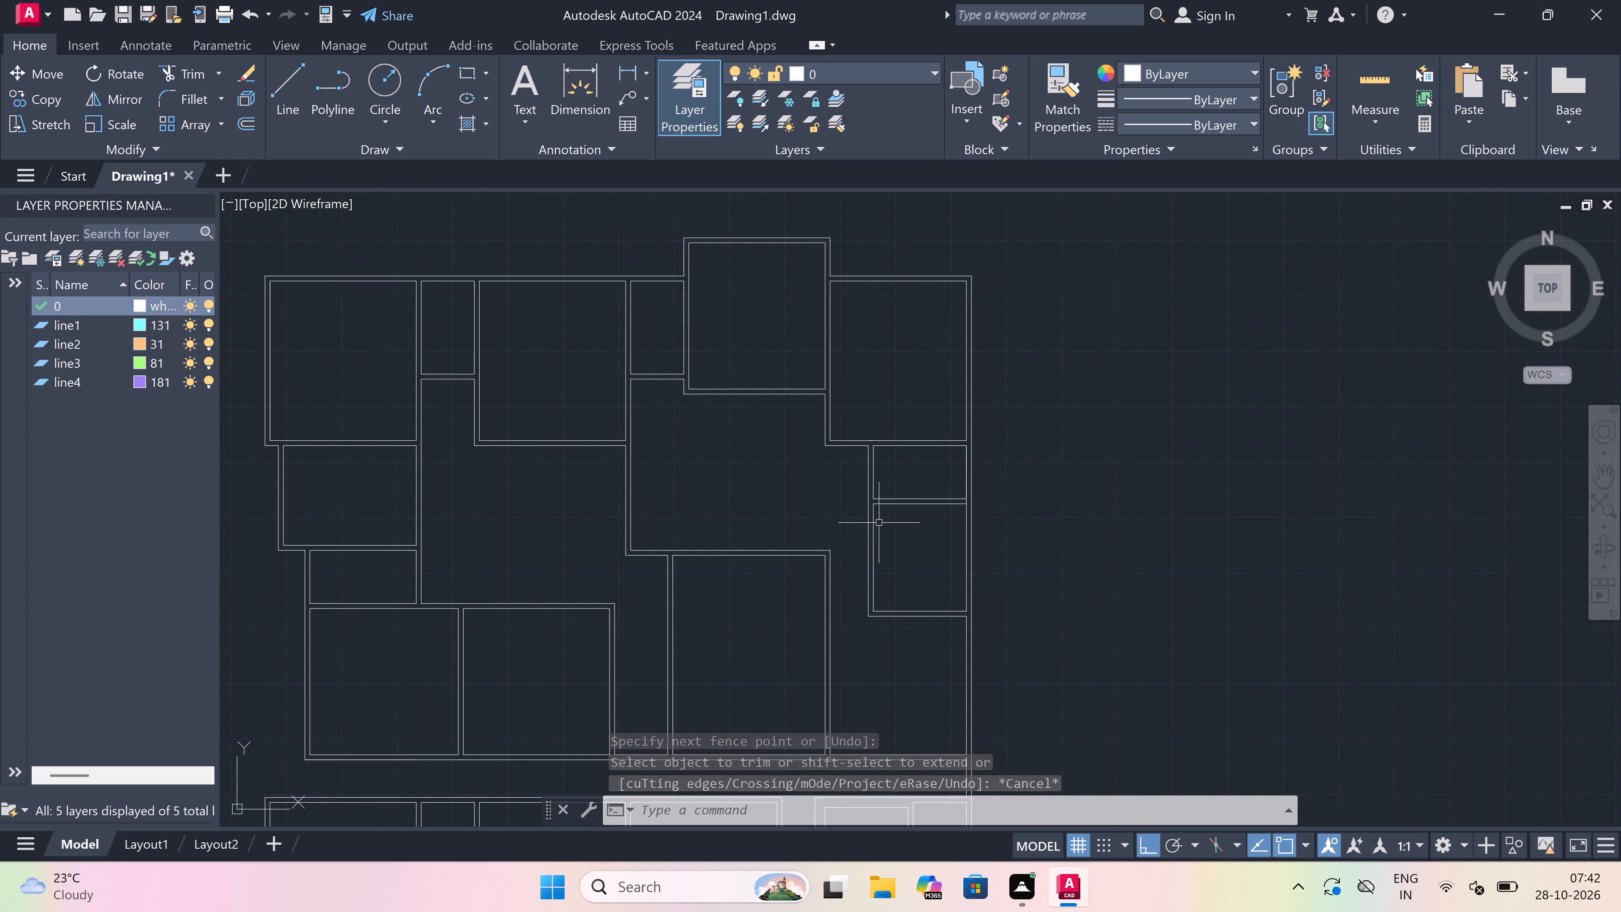
pyautogui.scroll(-2, 879, 522)
pyautogui.scroll(2, 886, 644)
pyautogui.write('ex')
pyautogui.press('space')
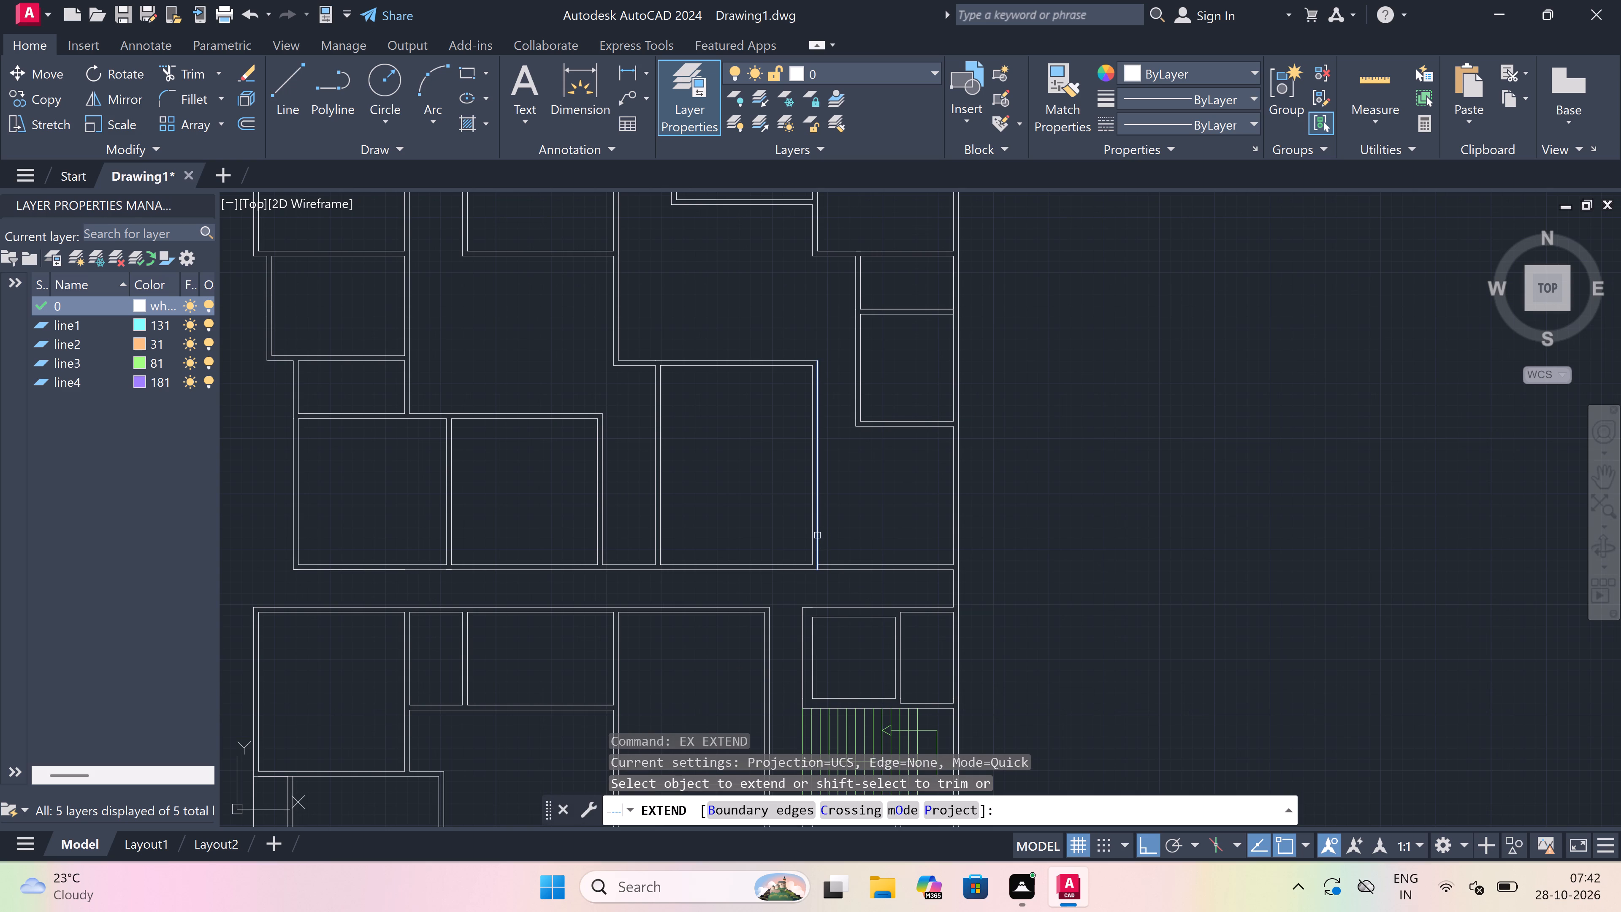
pyautogui.click(816, 533)
pyautogui.press('Escape')
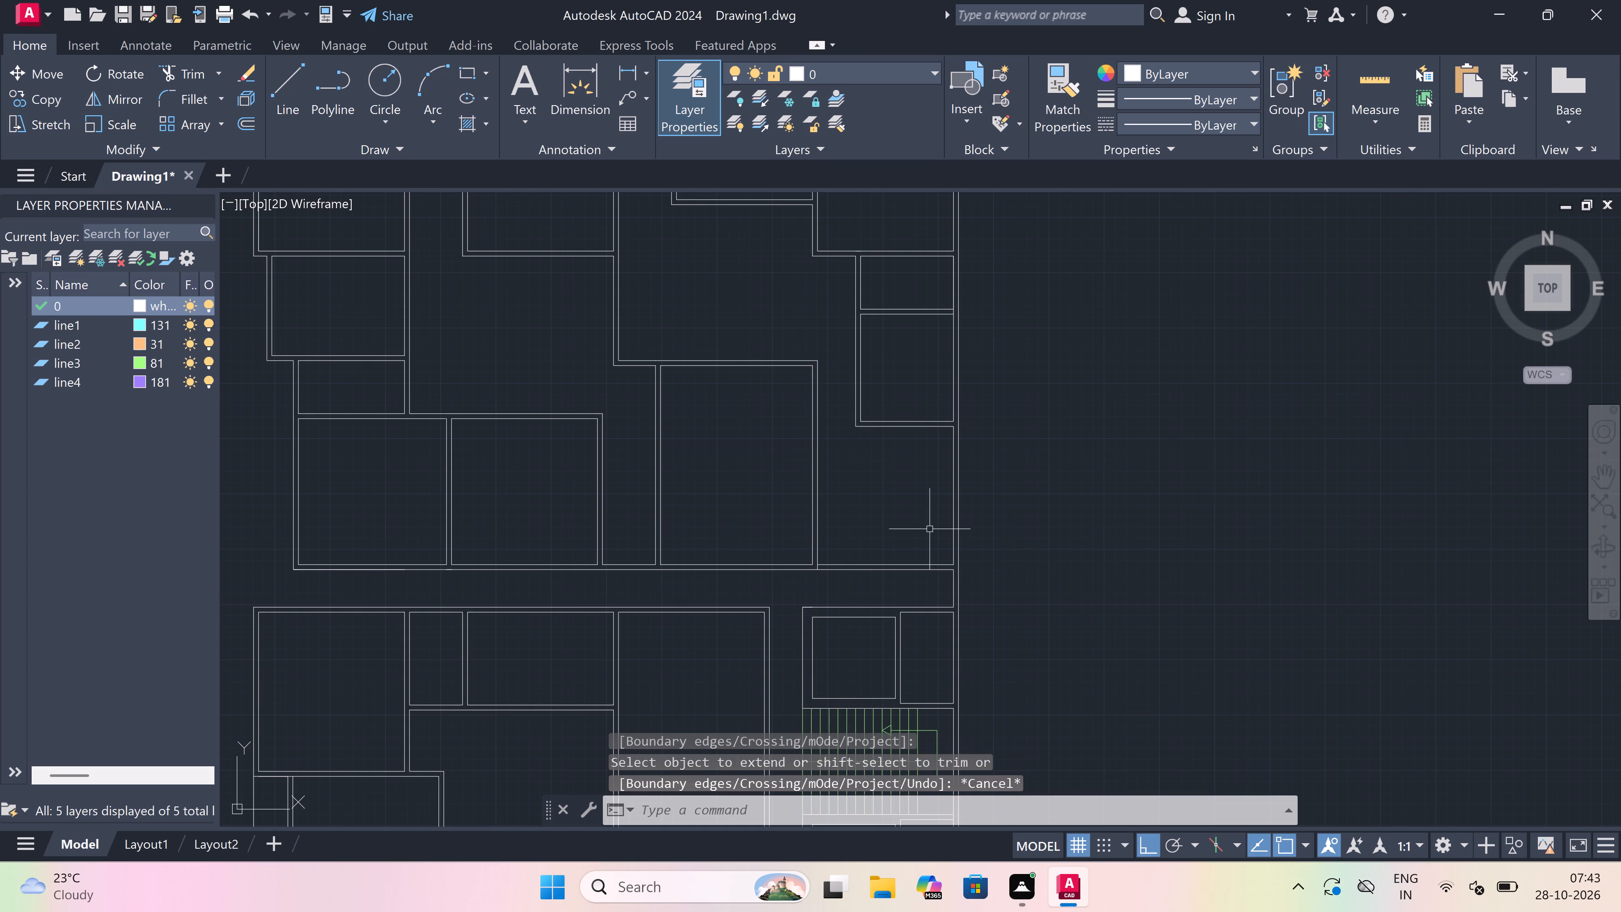
pyautogui.press('space')
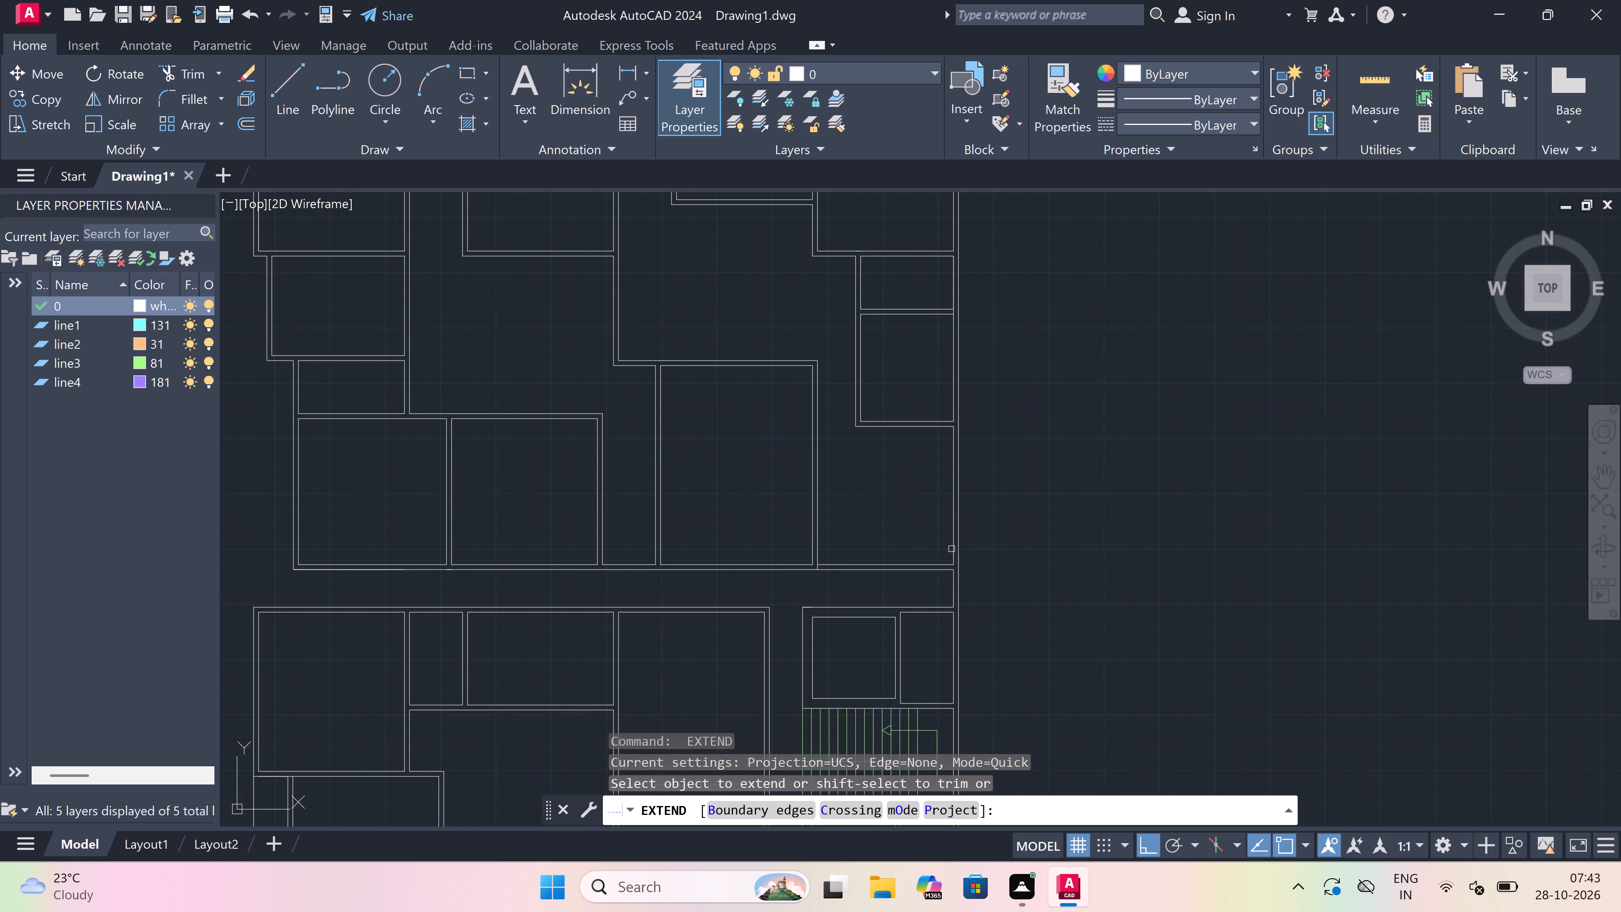
pyautogui.click(951, 546)
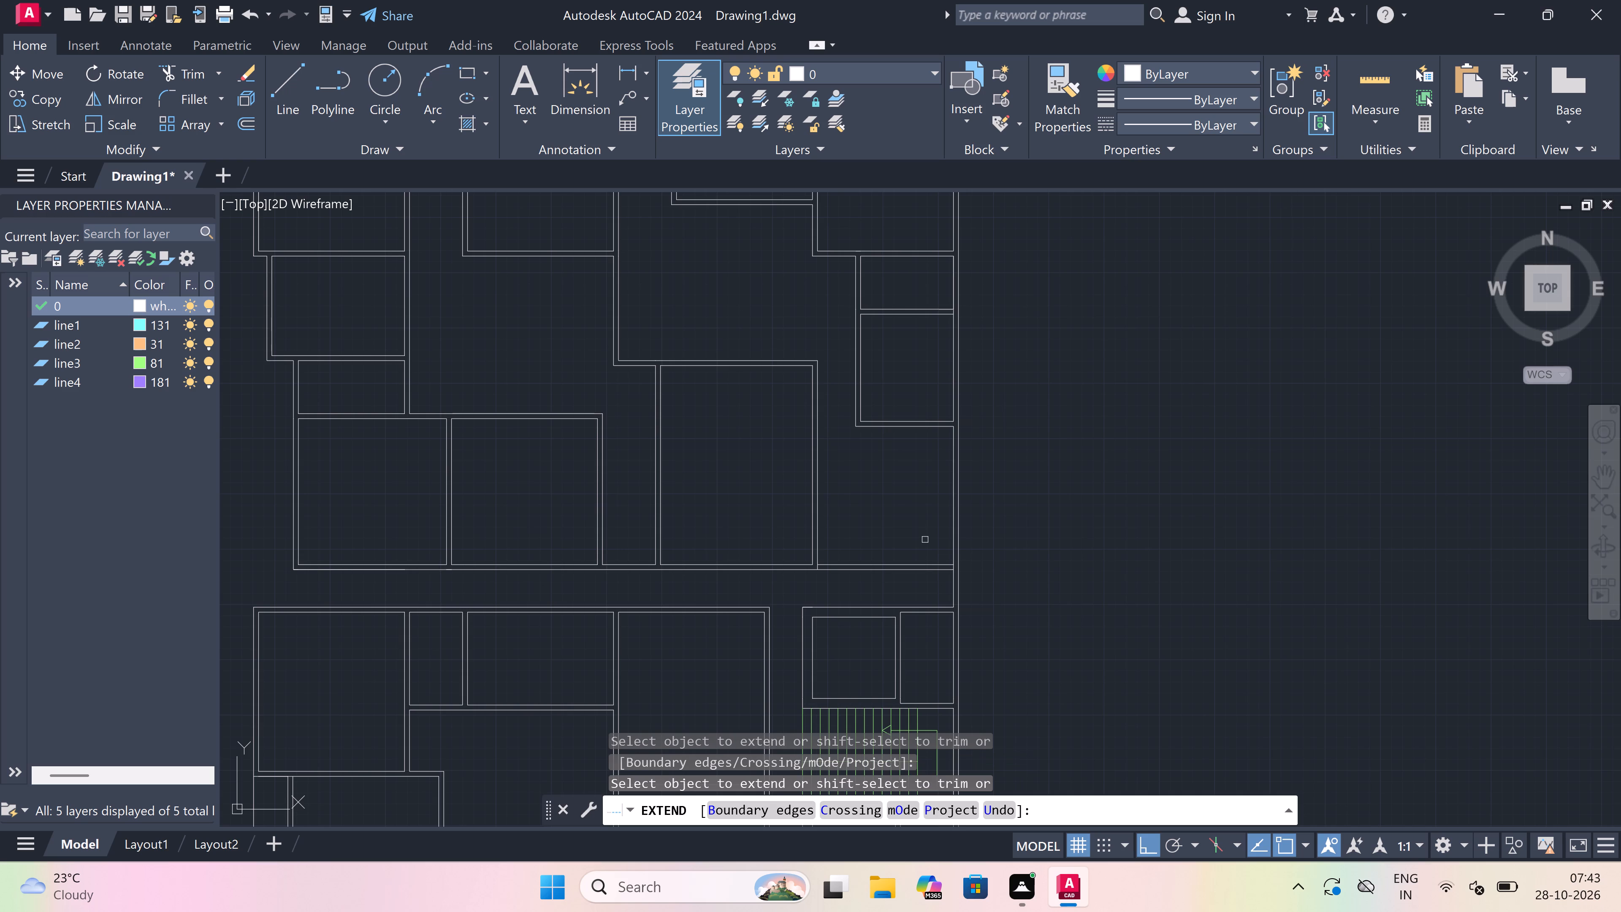
pyautogui.press('Escape')
# Trim both bottom wall lines between the large lower room's side wall and the building's outer wall.
pyautogui.write('tr')
pyautogui.press('space')
pyautogui.scroll(1, 901, 585)
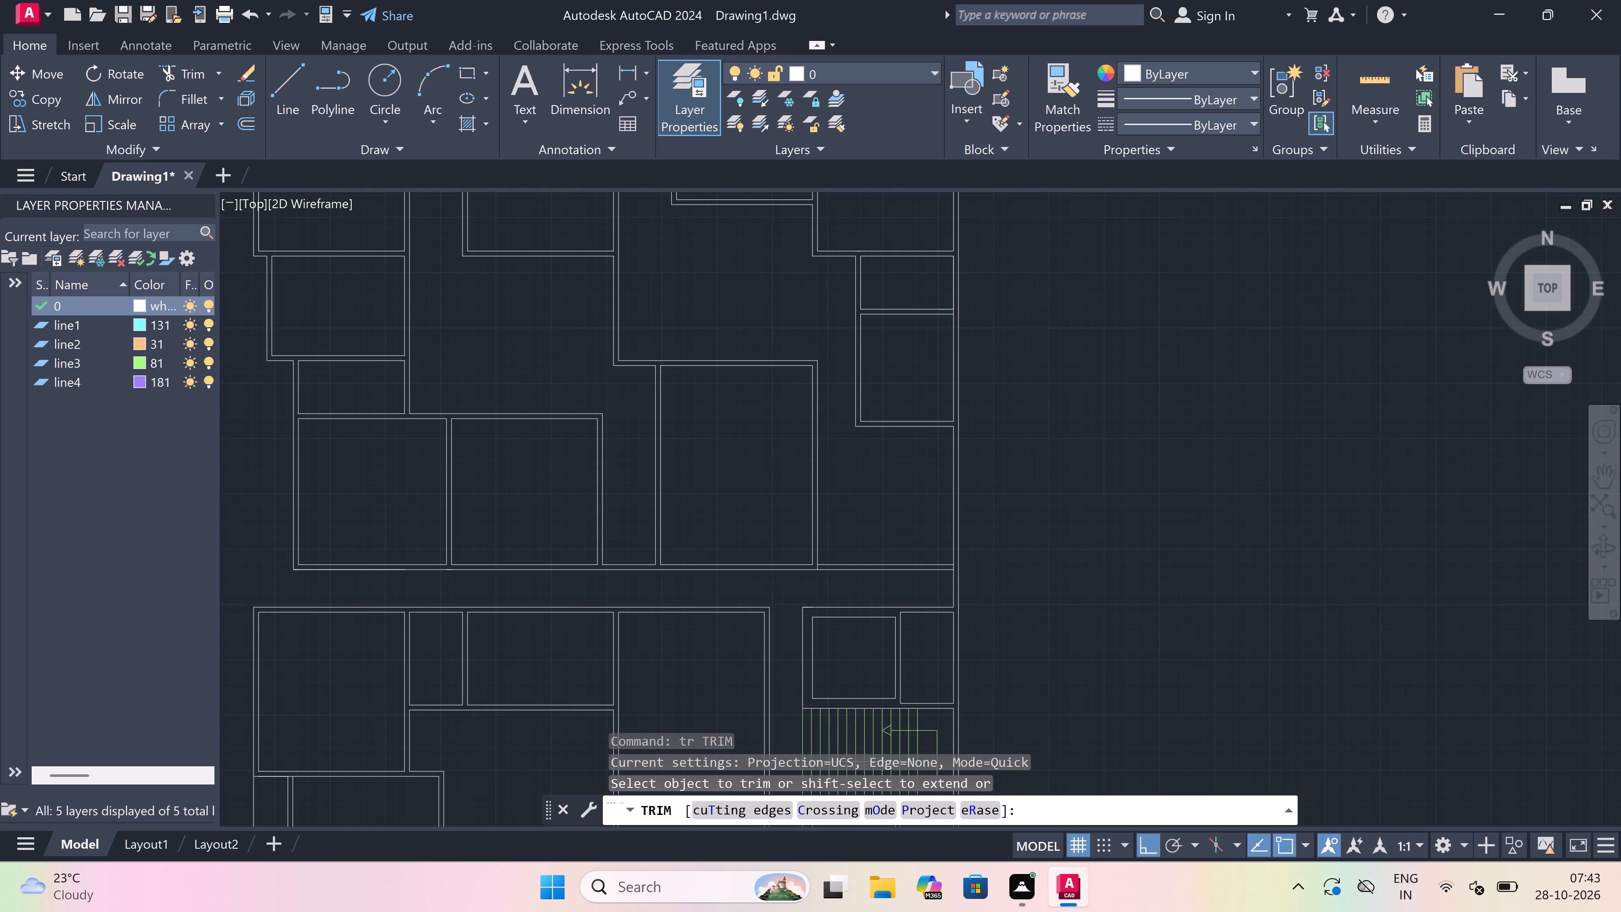
pyautogui.click(902, 584)
pyautogui.click(902, 518)
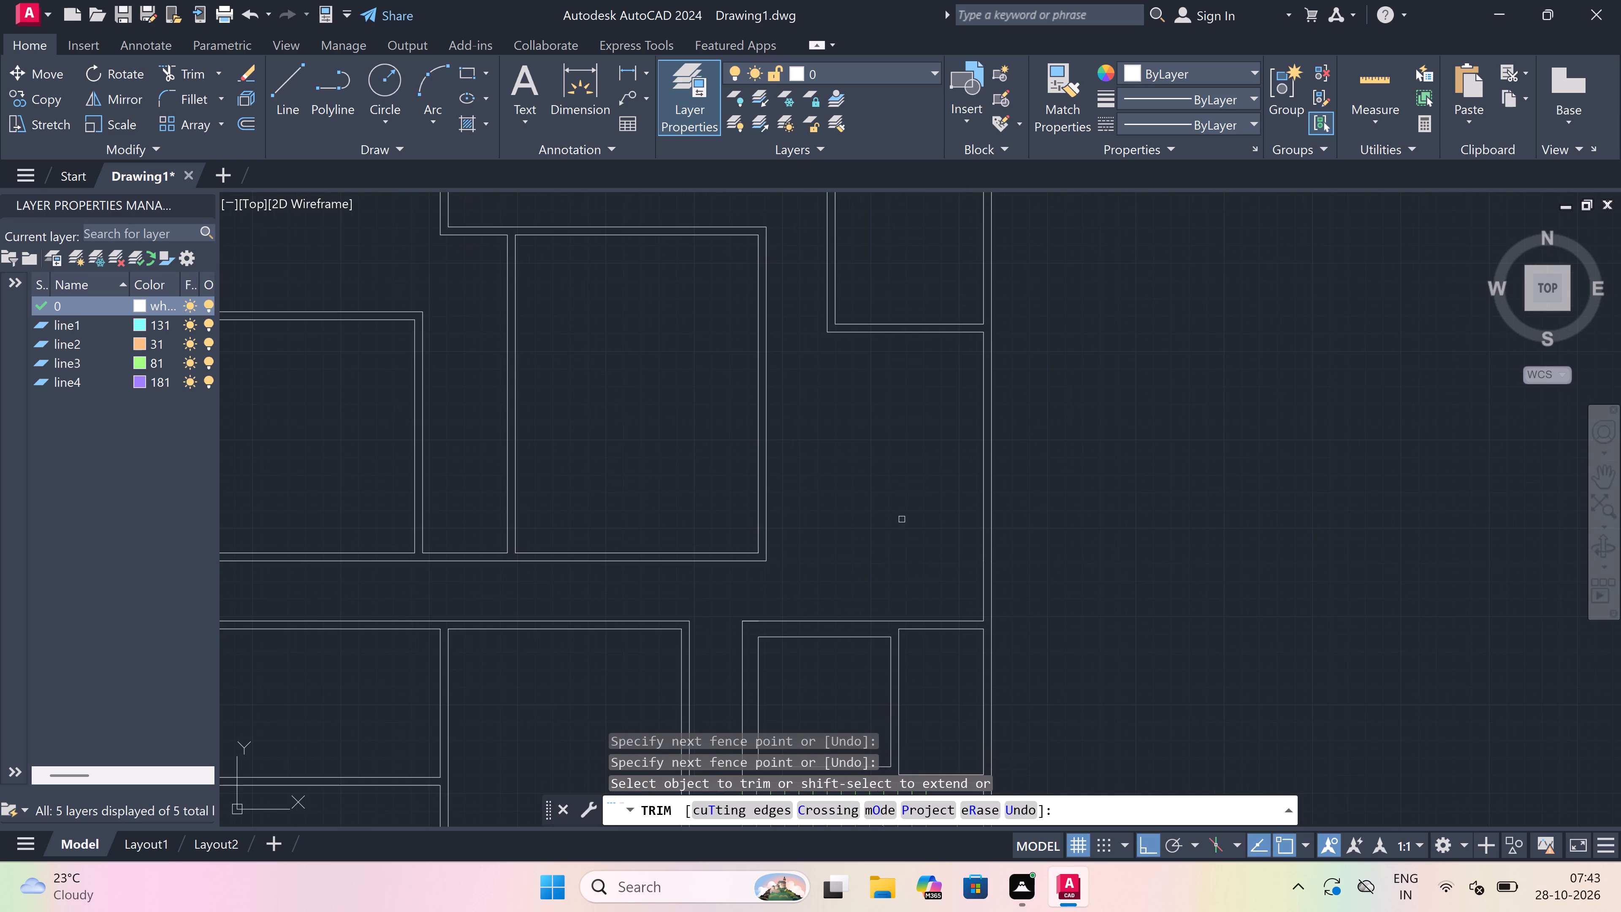
pyautogui.press('Escape')
# Extend both side wall lines of the upper block's bottom corner room down to the top wall of the staircase block.
pyautogui.scroll(-2, 902, 518)
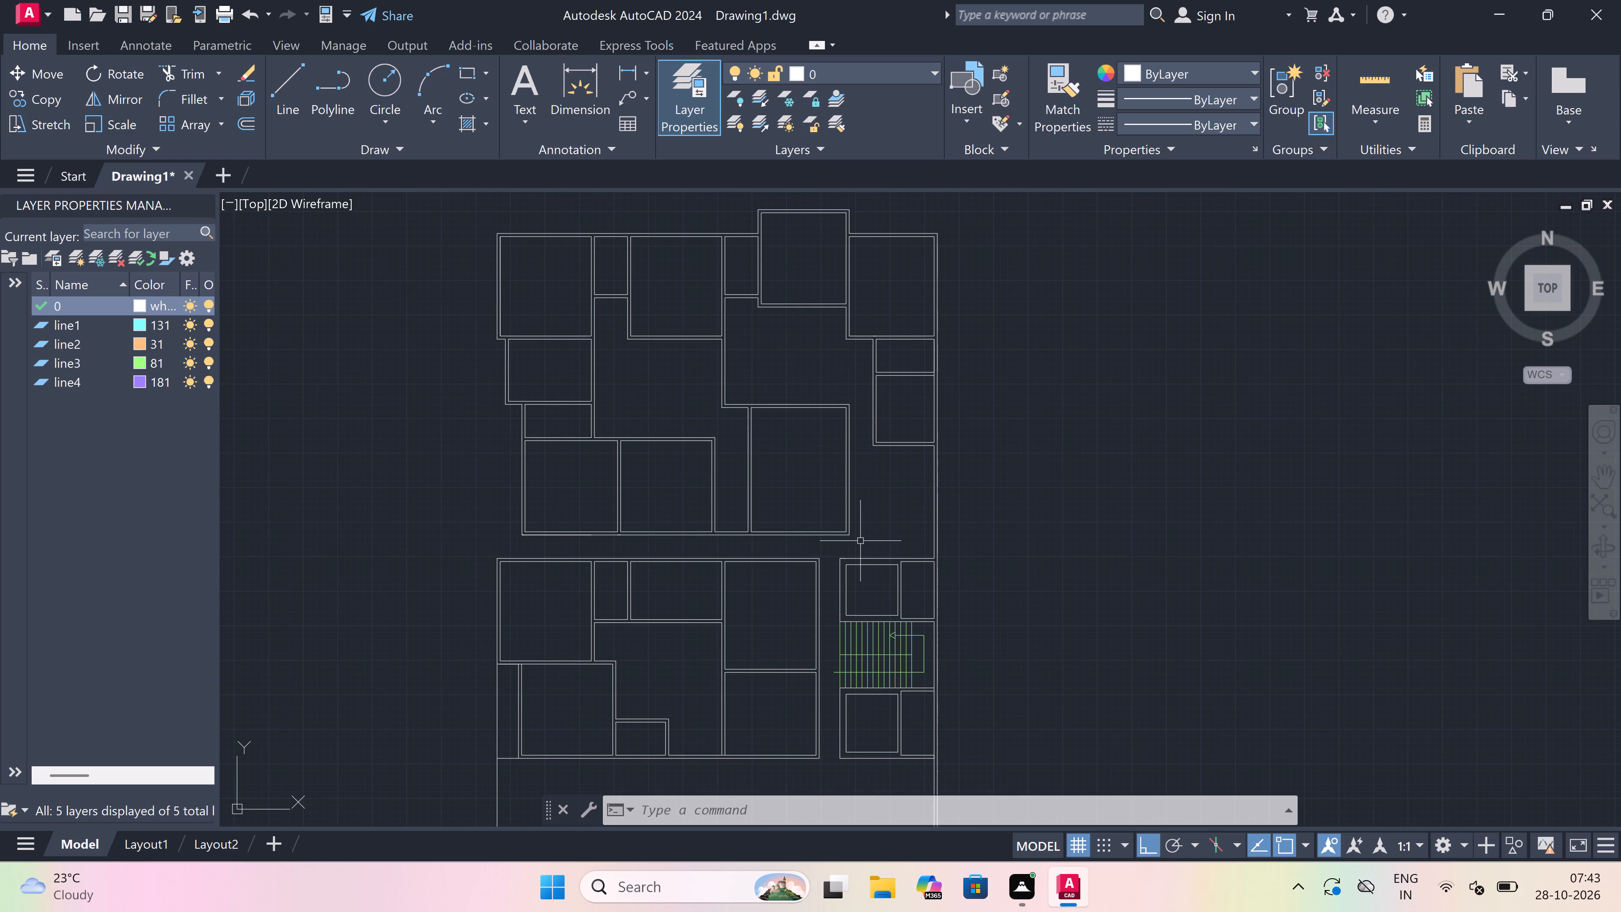
pyautogui.scroll(3, 854, 538)
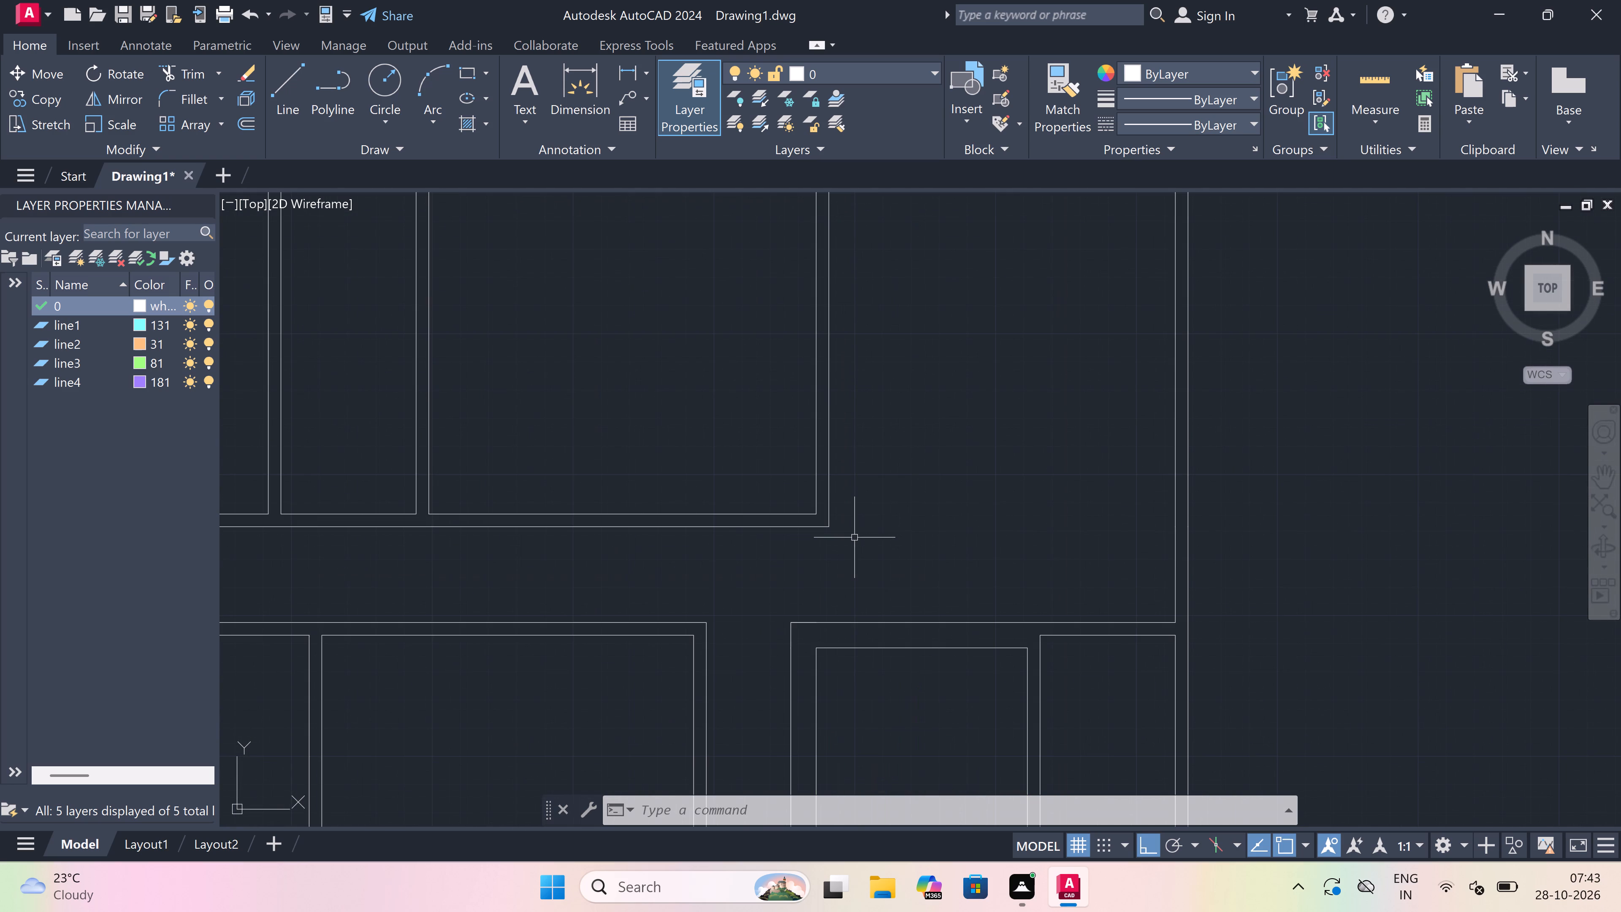
pyautogui.write('ex')
pyautogui.press('space')
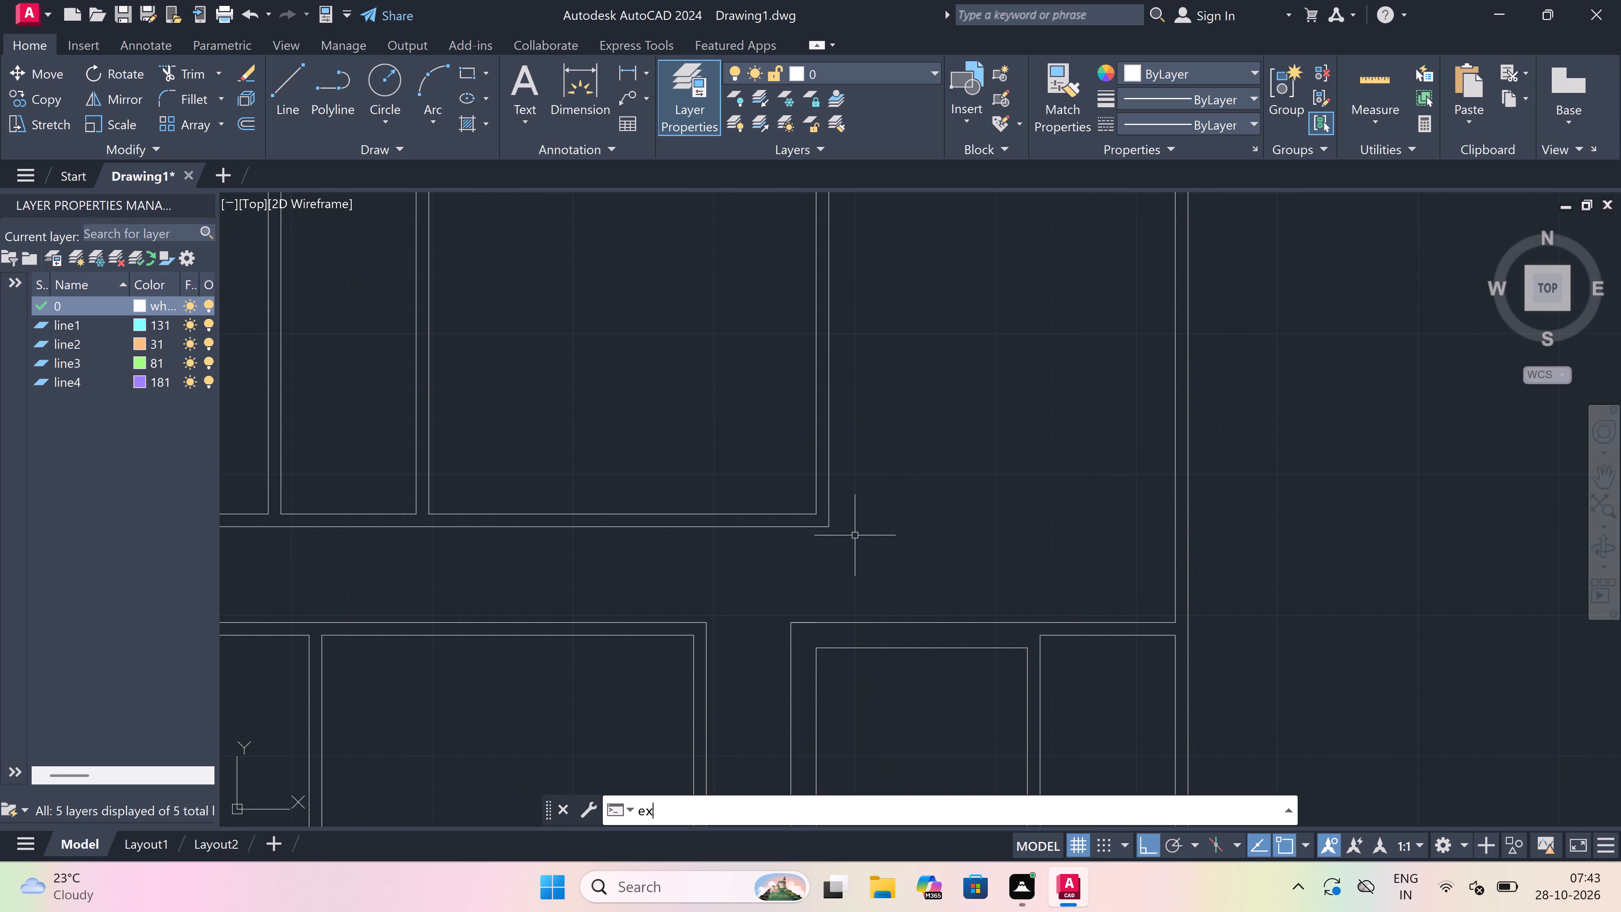
pyautogui.click(882, 491)
pyautogui.click(599, 485)
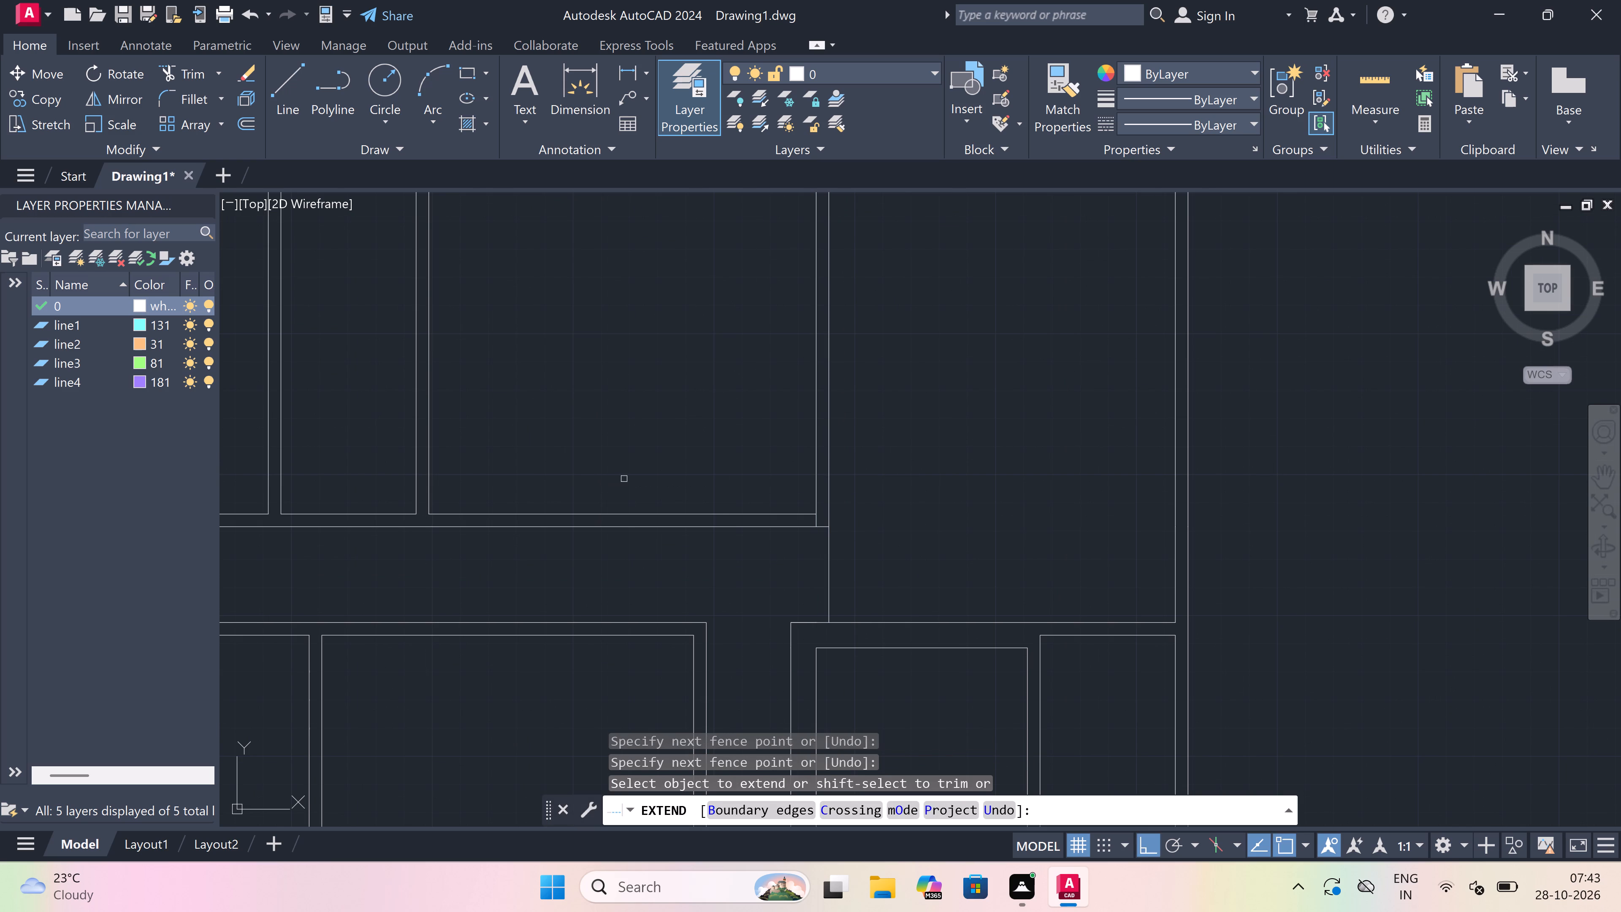
pyautogui.click(722, 475)
pyautogui.click(901, 482)
pyautogui.press('Escape')
# Trim the extended wall's overshoot and the crossing lines where it meets the staircase block's top wall and the upper block's bottom wall.
pyautogui.press('t')
pyautogui.press('r')
pyautogui.press('space')
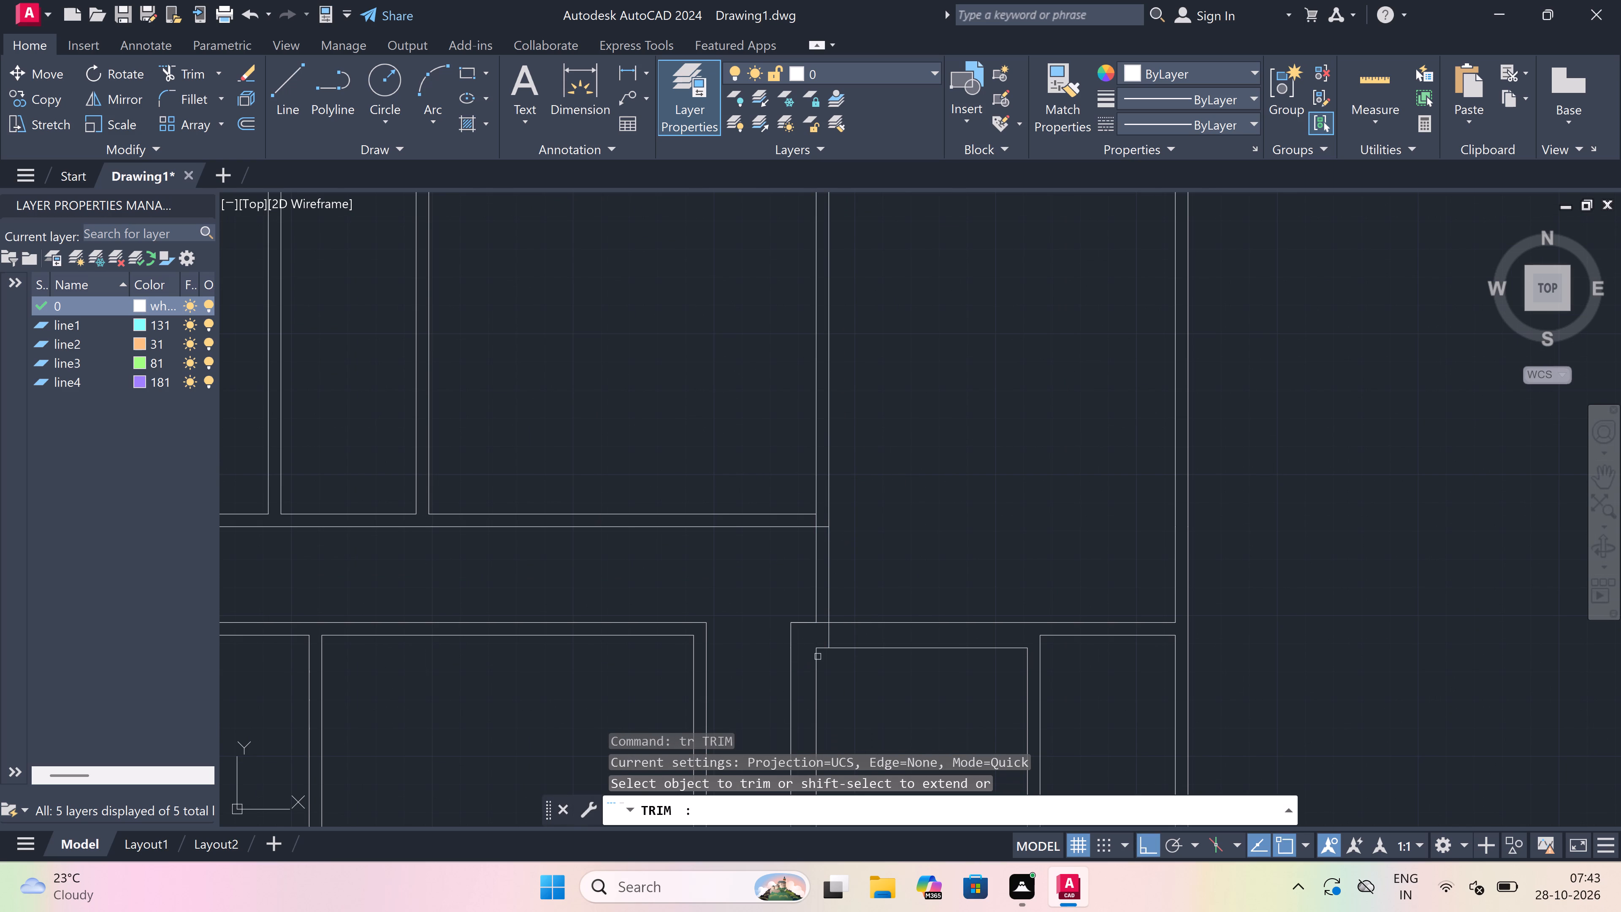
pyautogui.scroll(1, 834, 621)
pyautogui.click(825, 646)
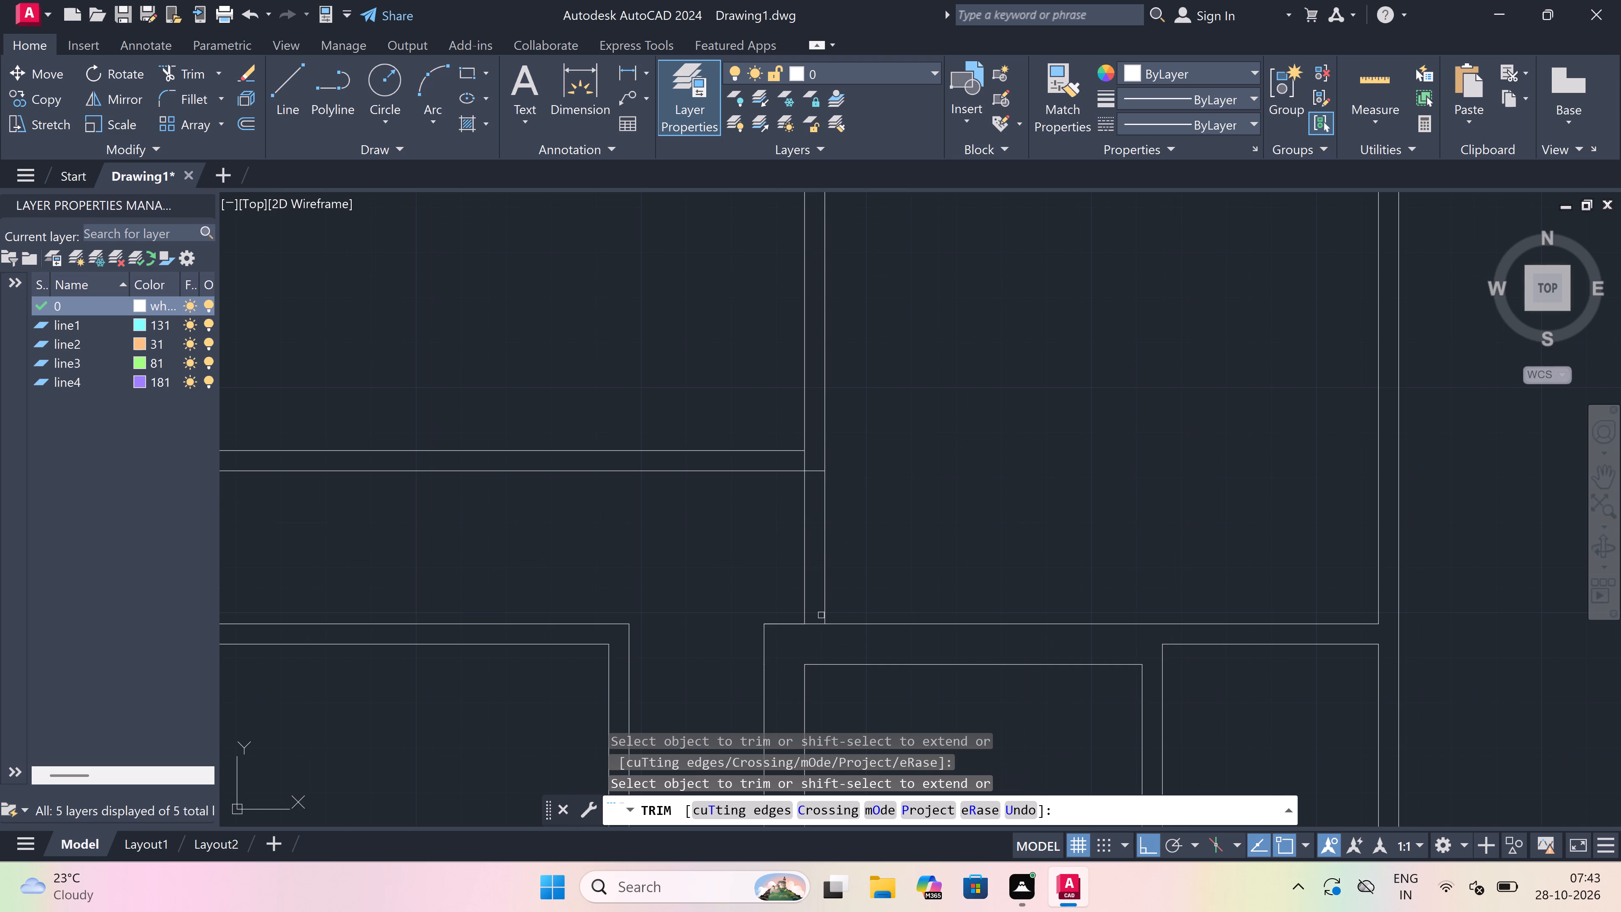
pyautogui.moveTo(820, 631); pyautogui.dragTo(819, 627)
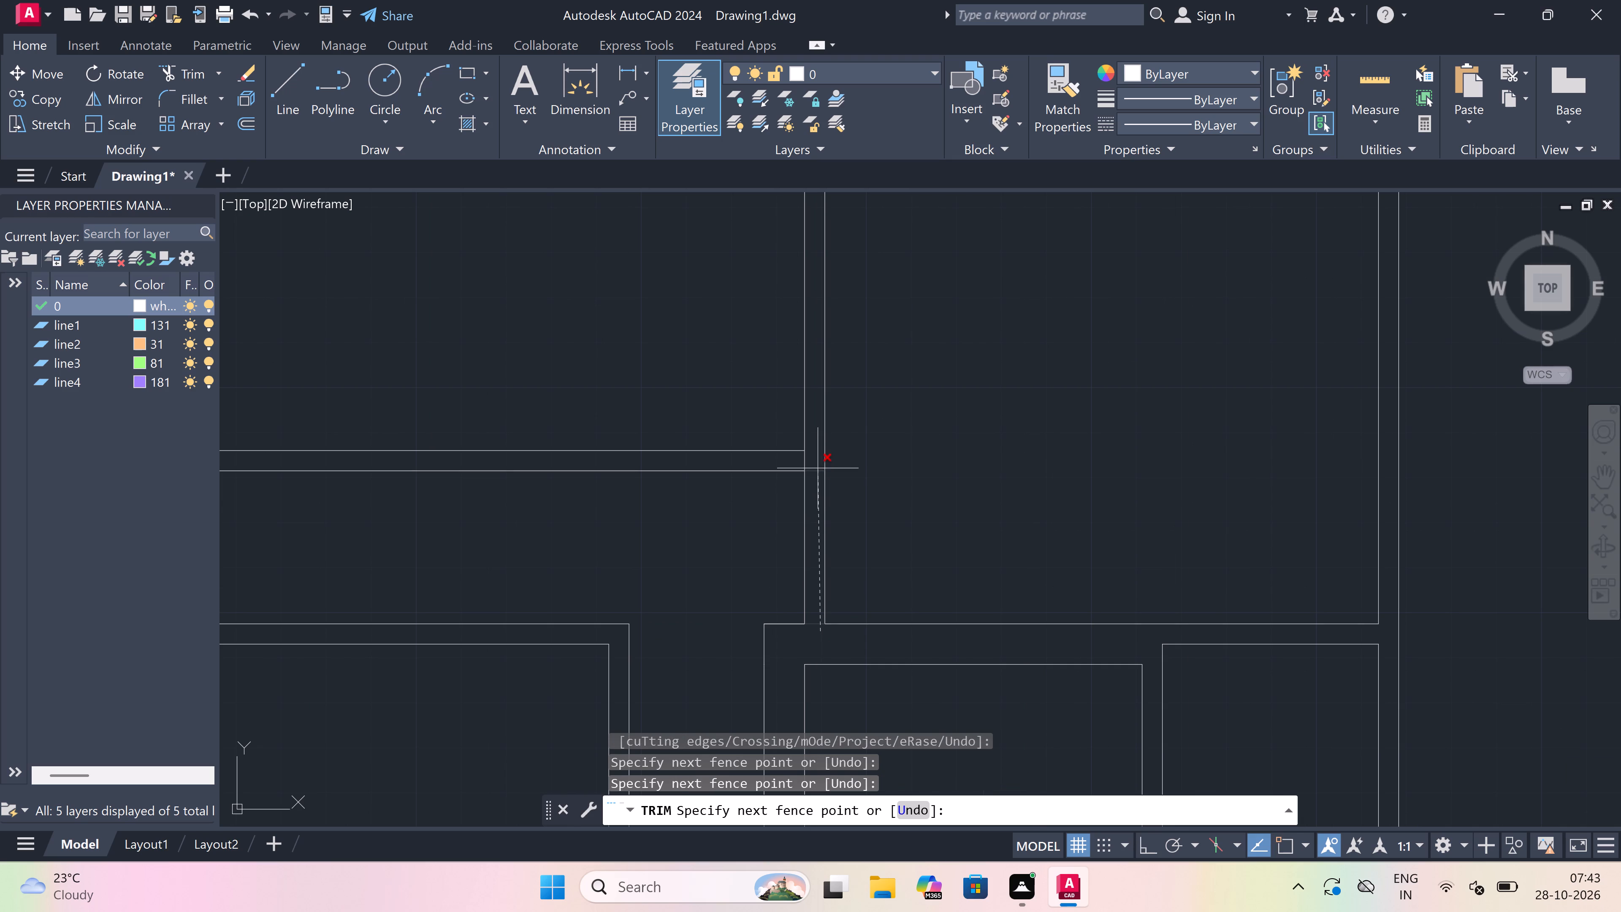
pyautogui.click(818, 468)
pyautogui.scroll(2, 817, 464)
pyautogui.click(816, 463)
pyautogui.click(717, 448)
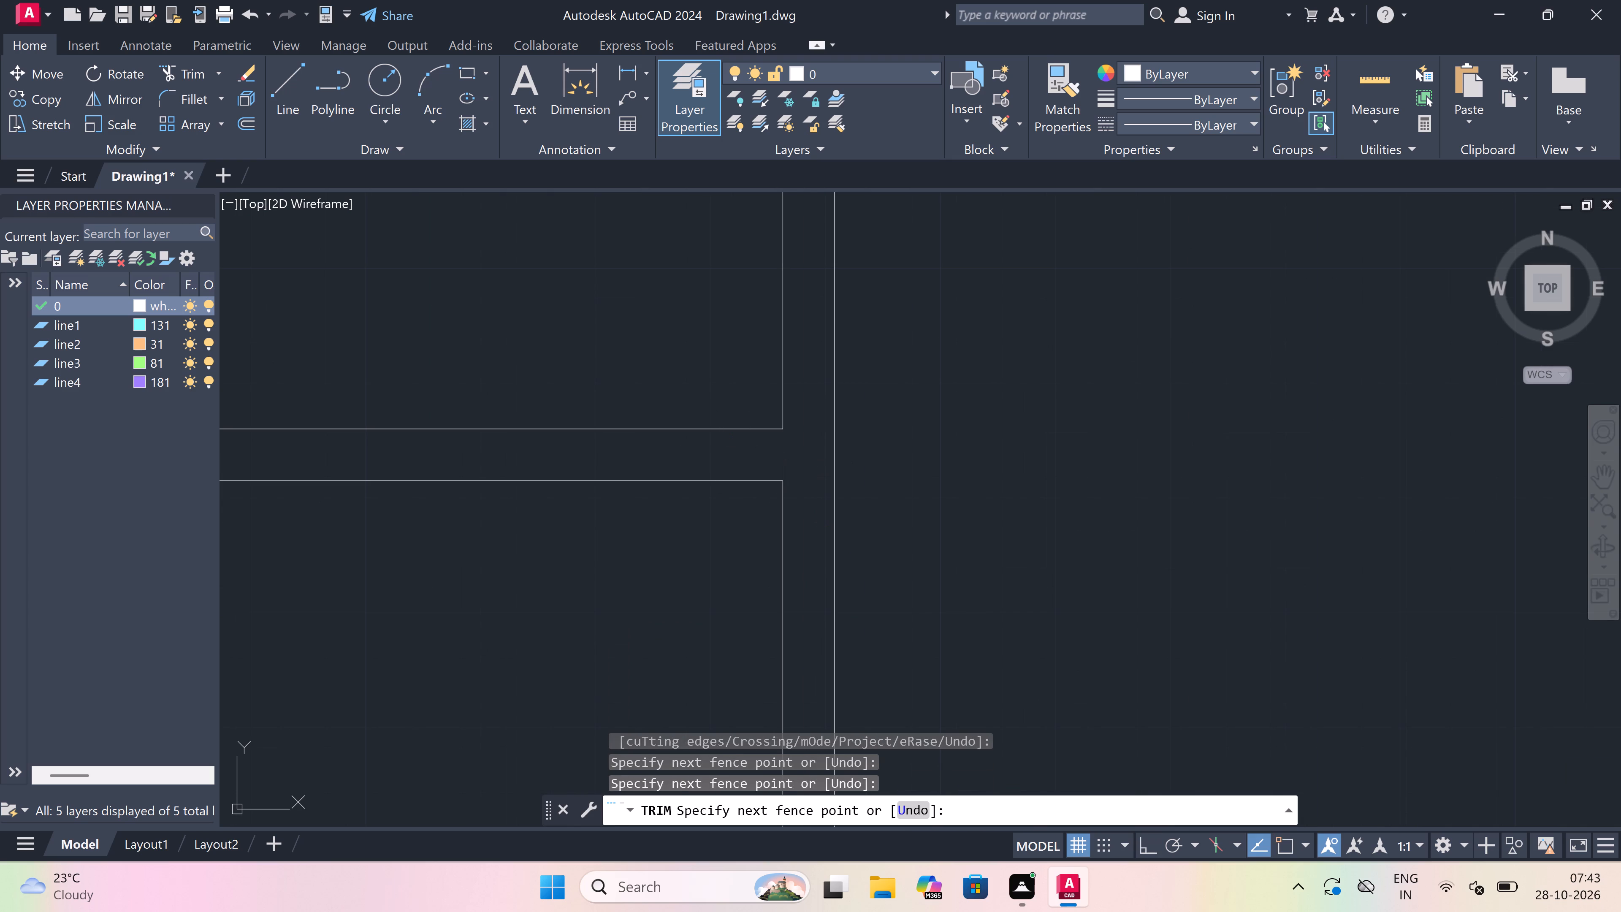
pyautogui.press('Escape')
# Start an offset below the lower block, picking the distance's first point on its outer bottom wall line beneath the small room.
pyautogui.scroll(-5, 882, 479)
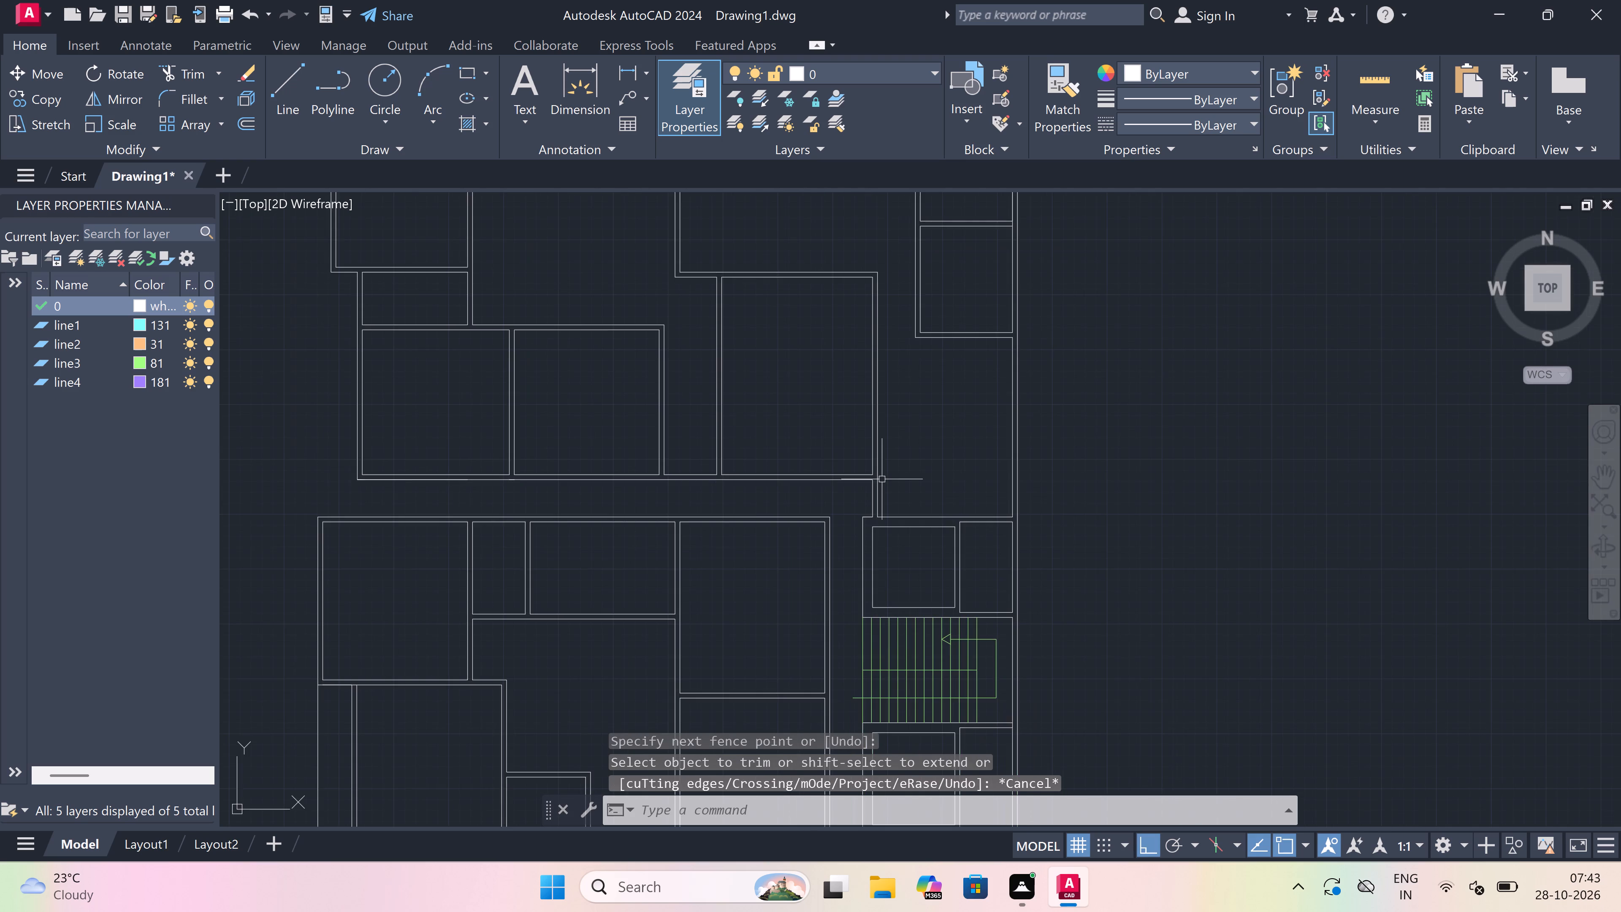
pyautogui.scroll(-4, 882, 479)
pyautogui.scroll(4, 873, 539)
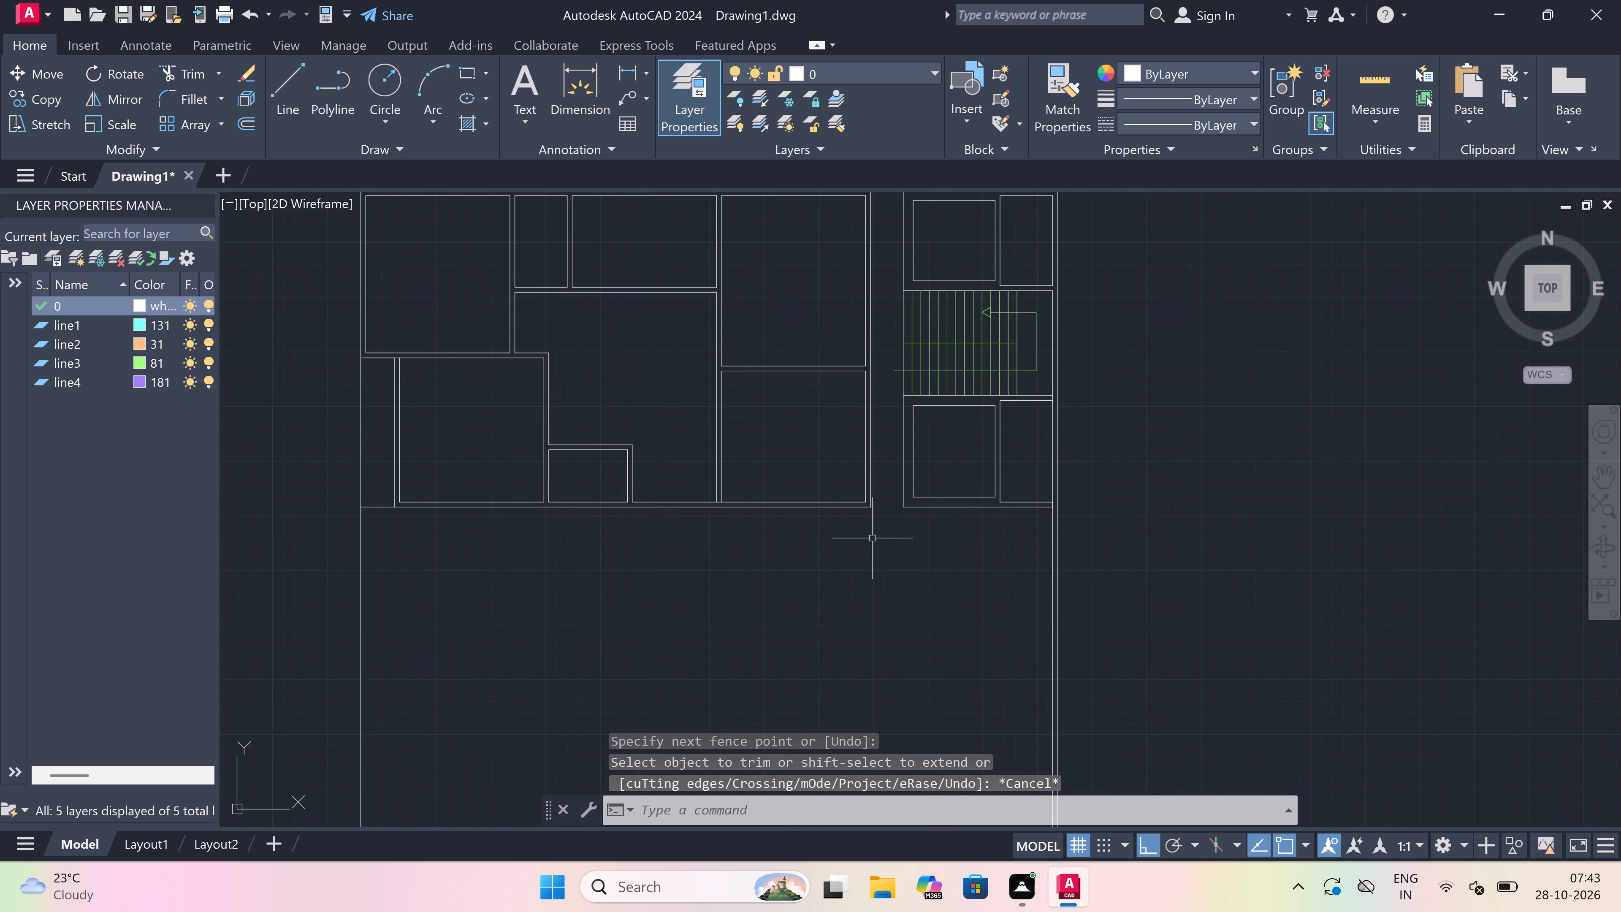
pyautogui.scroll(-1, 827, 529)
pyautogui.scroll(2, 666, 542)
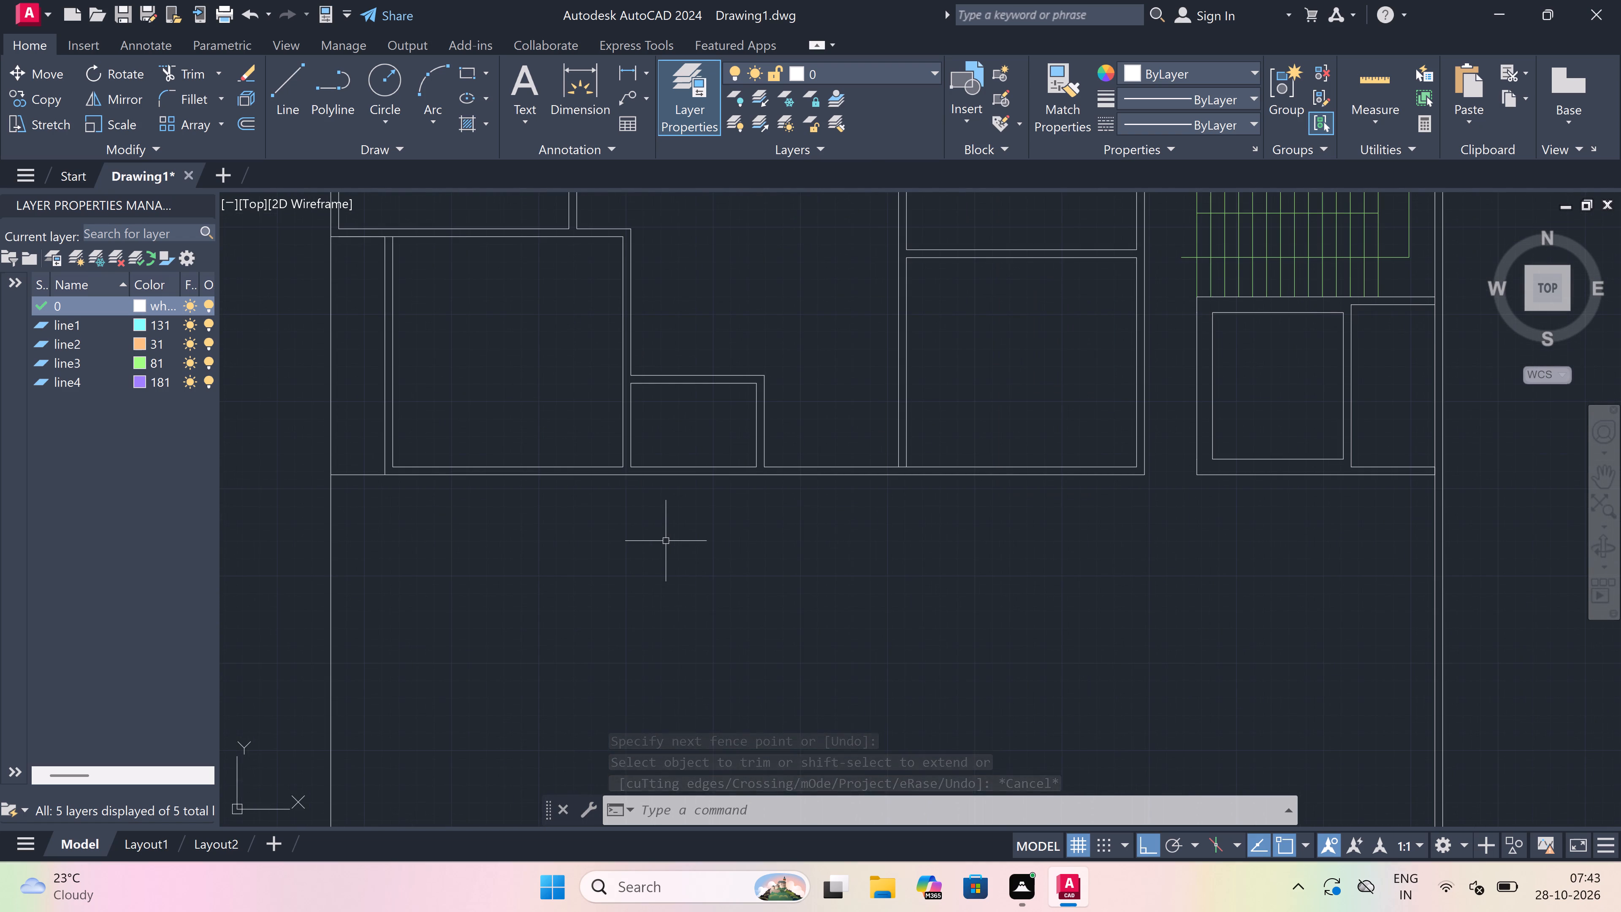
pyautogui.press('o')
pyautogui.press('space')
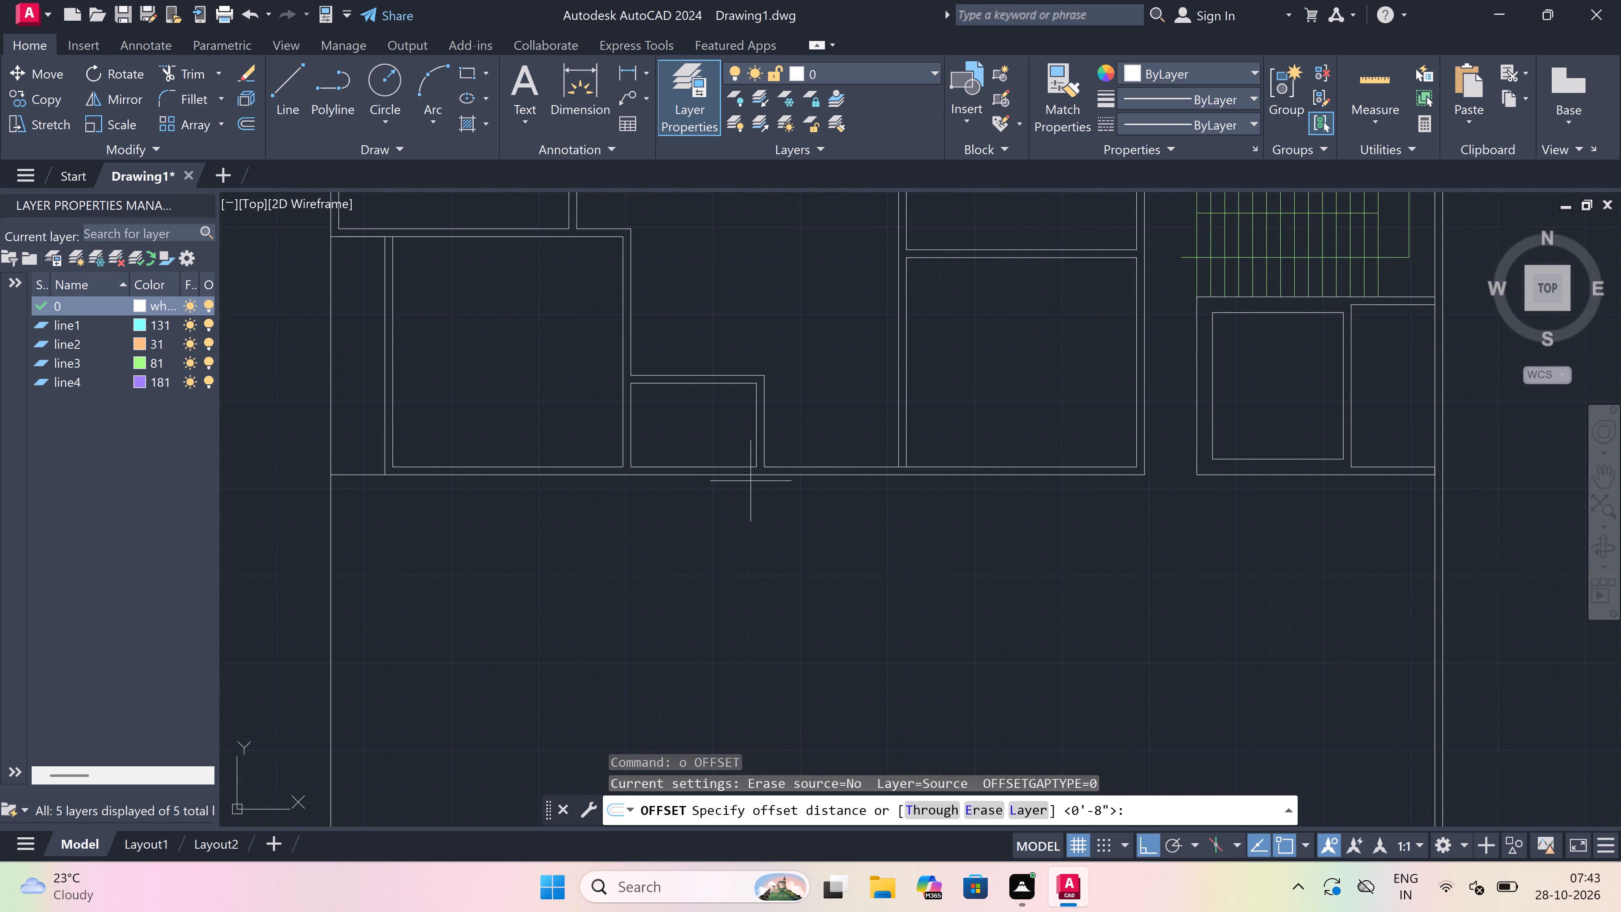
pyautogui.click(731, 480)
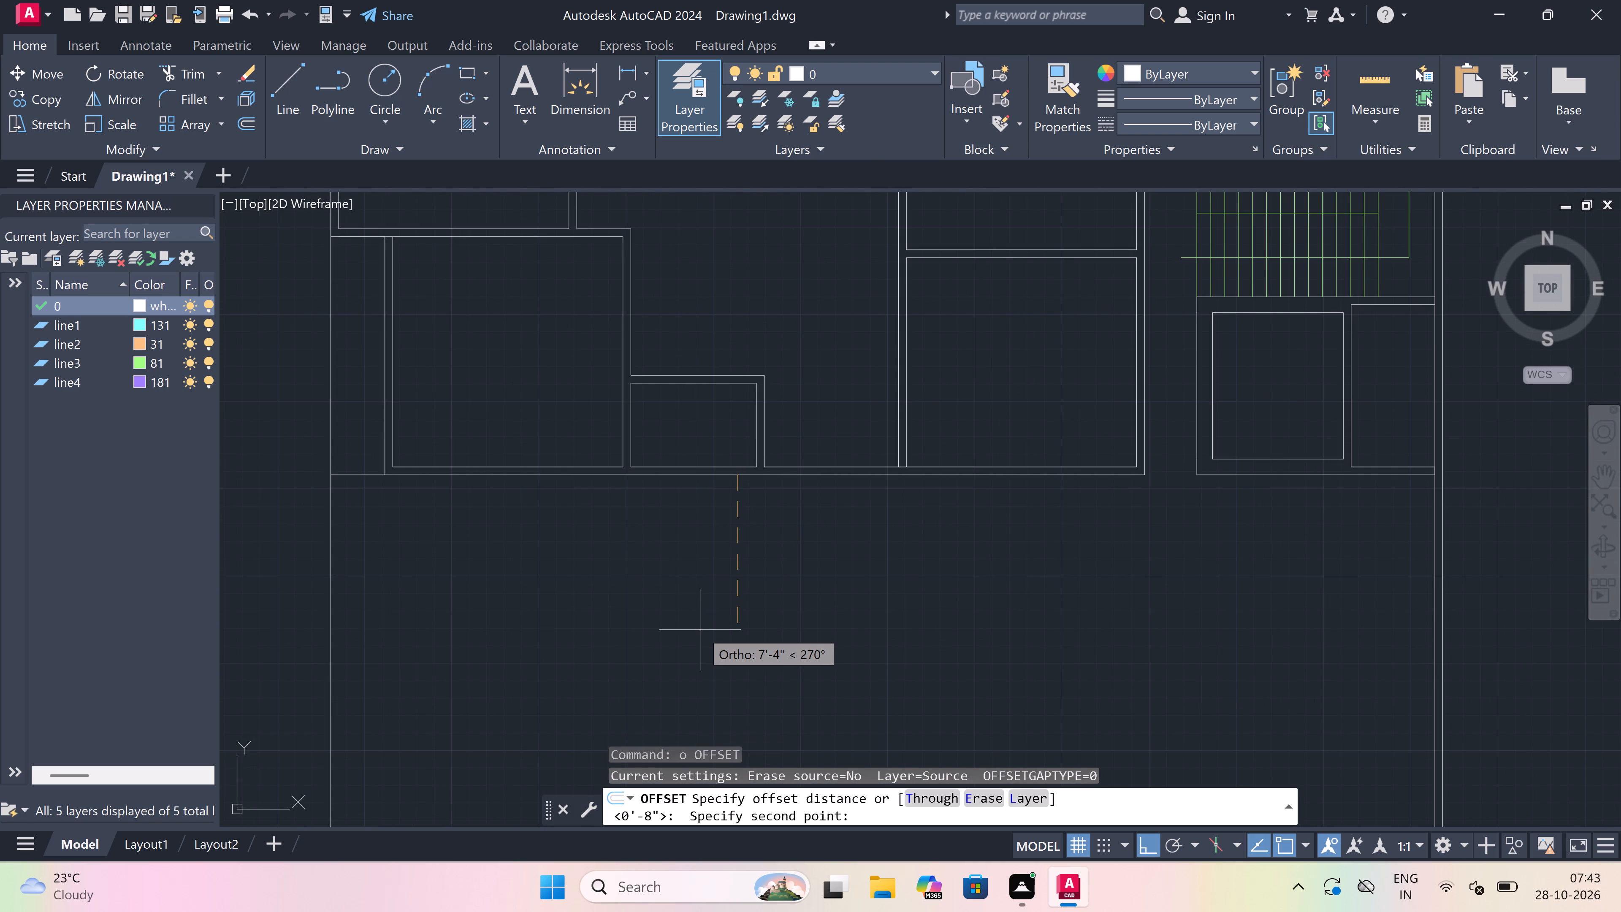
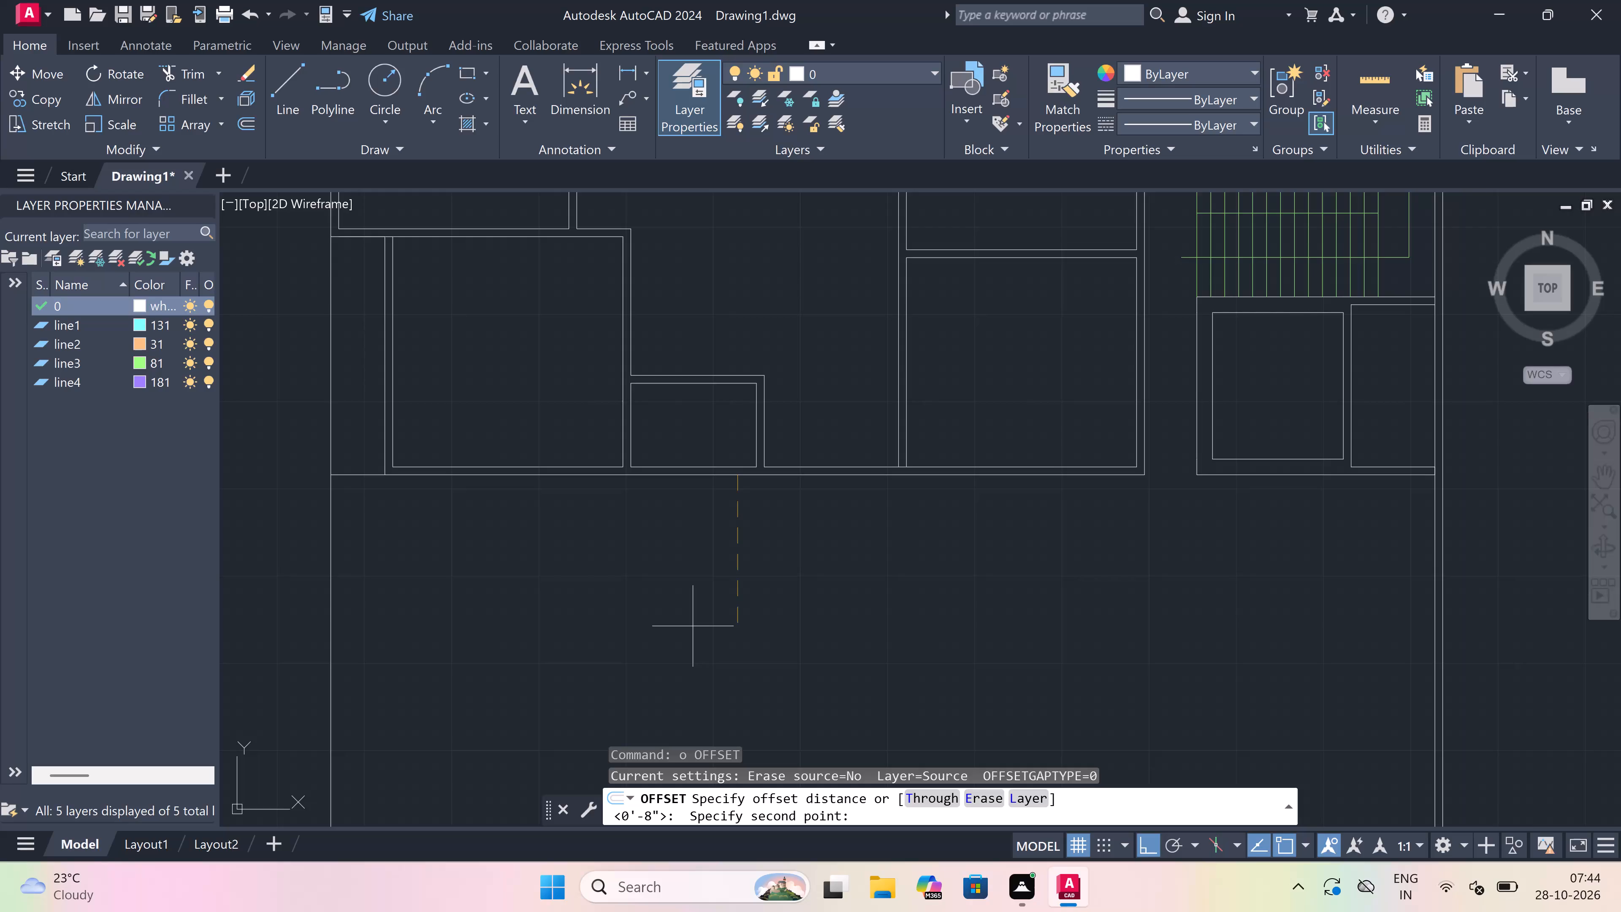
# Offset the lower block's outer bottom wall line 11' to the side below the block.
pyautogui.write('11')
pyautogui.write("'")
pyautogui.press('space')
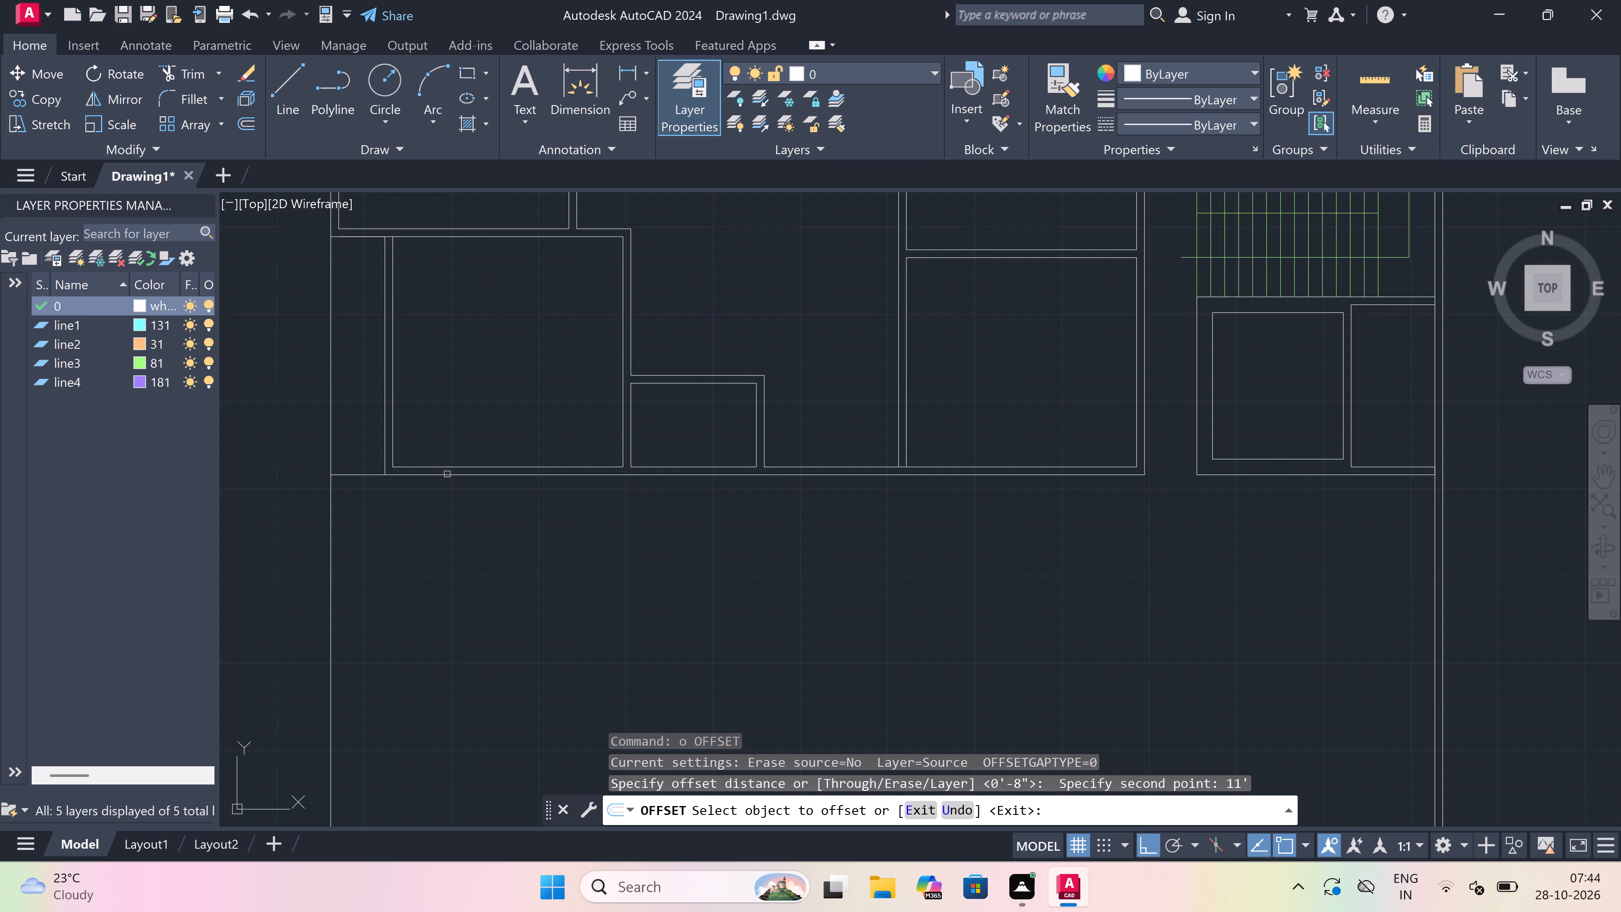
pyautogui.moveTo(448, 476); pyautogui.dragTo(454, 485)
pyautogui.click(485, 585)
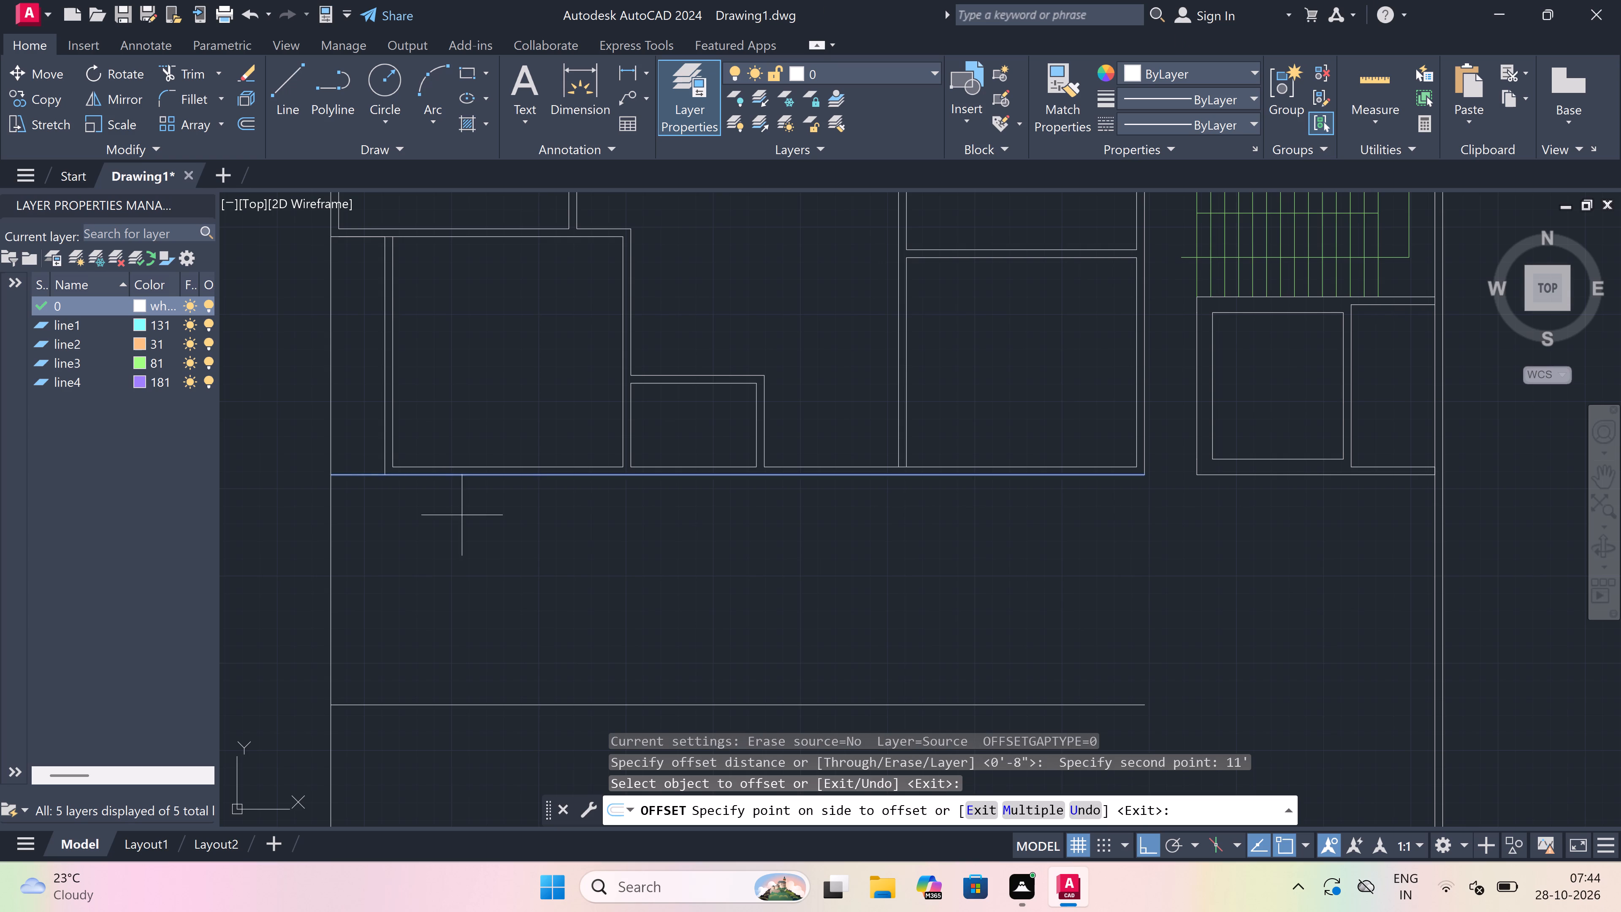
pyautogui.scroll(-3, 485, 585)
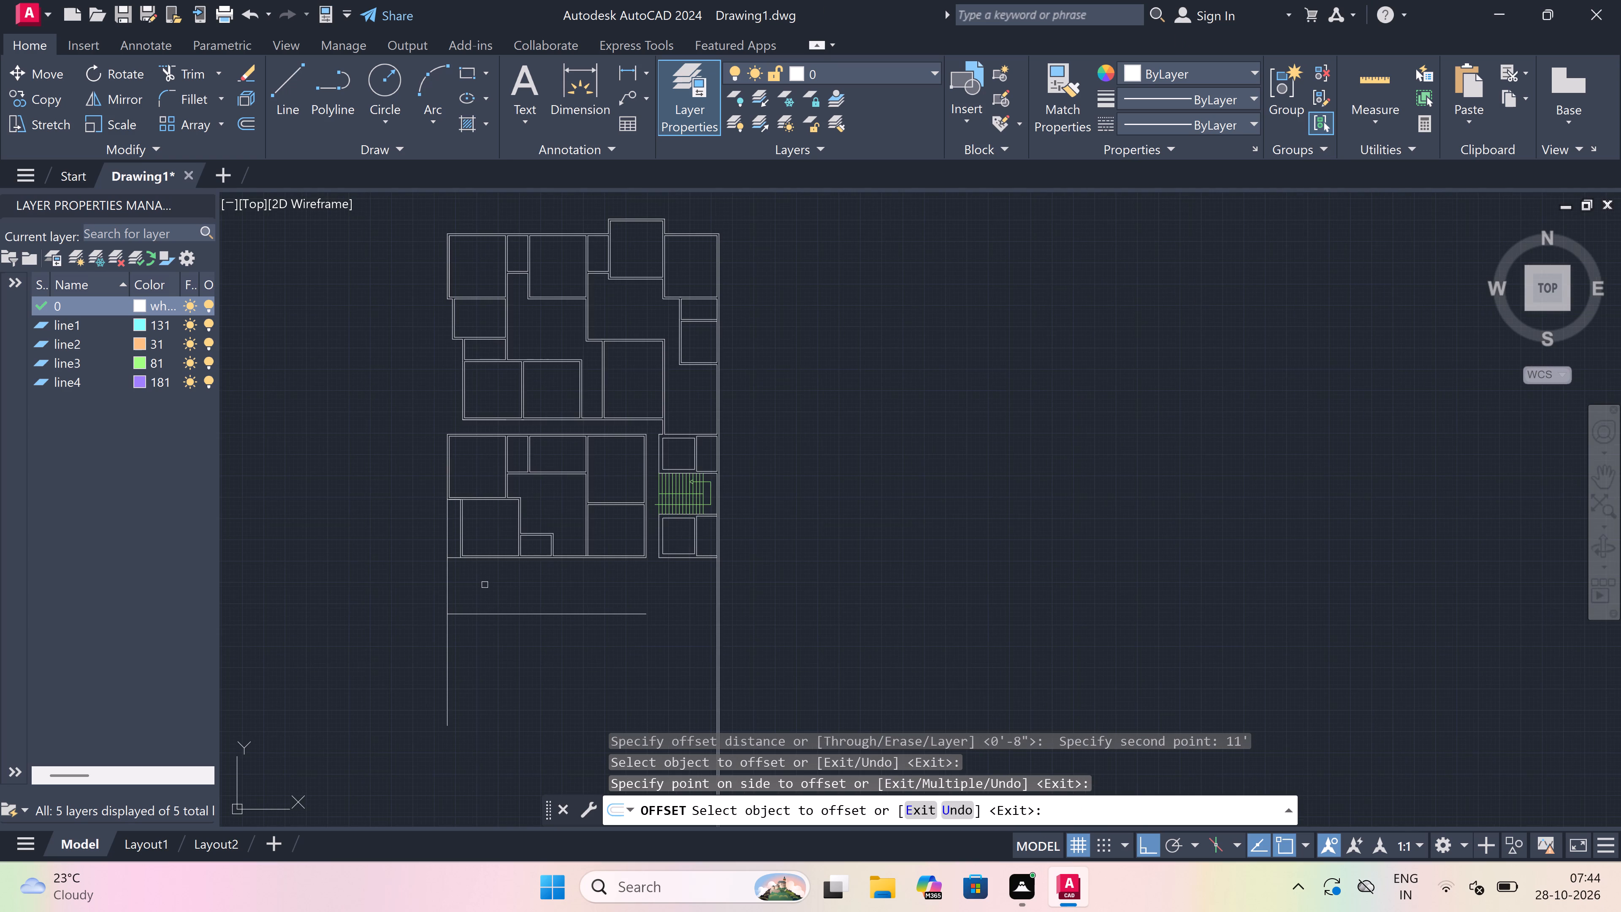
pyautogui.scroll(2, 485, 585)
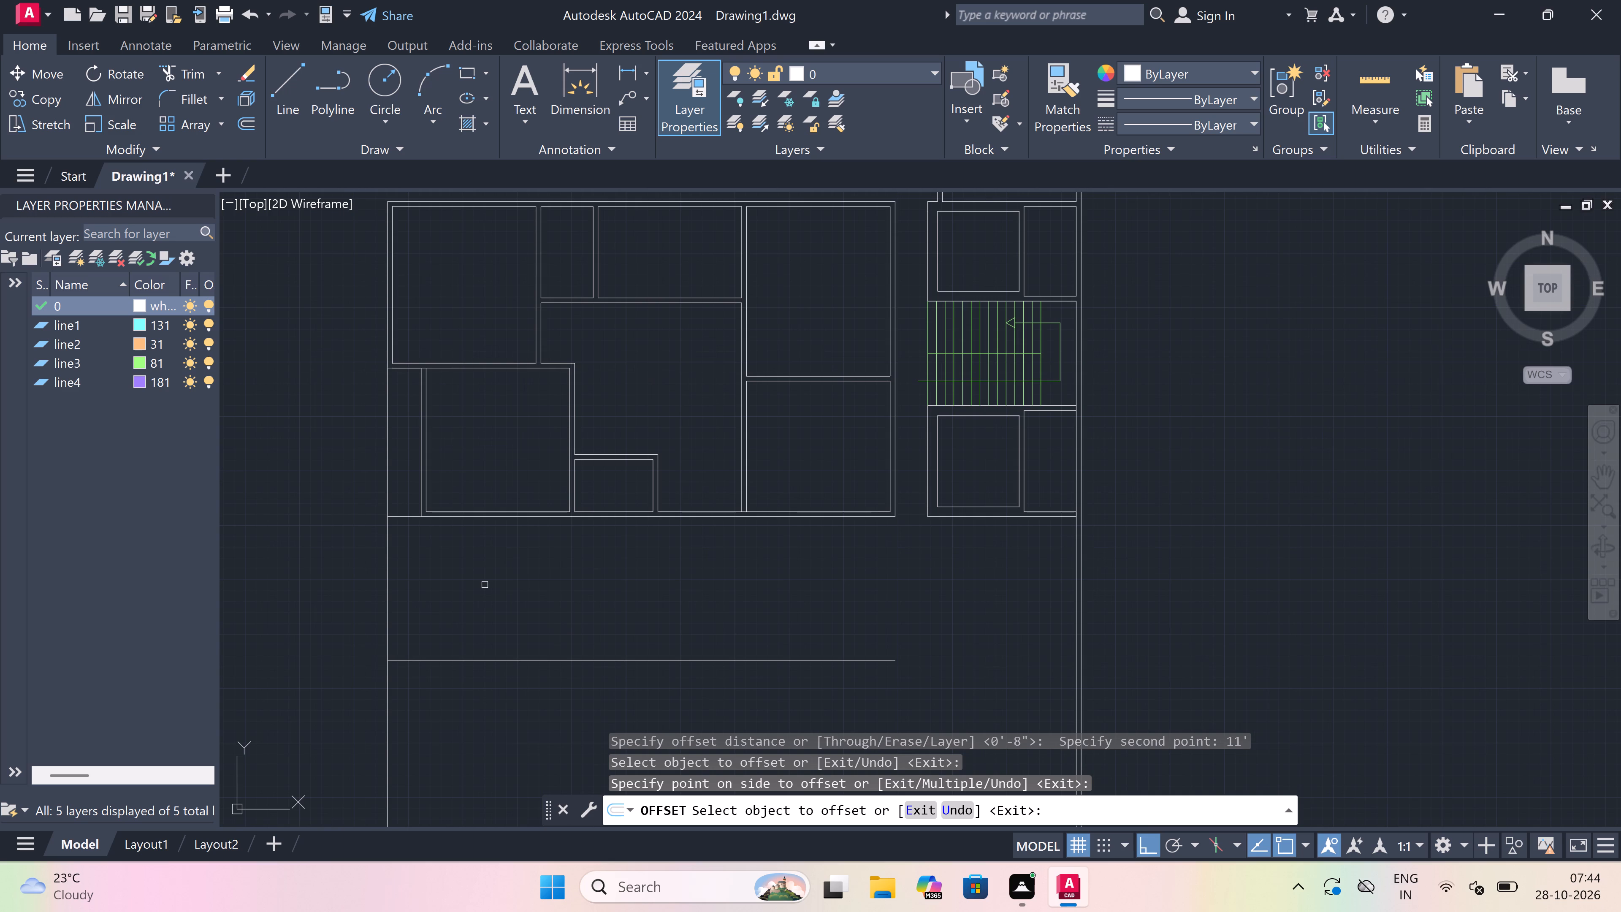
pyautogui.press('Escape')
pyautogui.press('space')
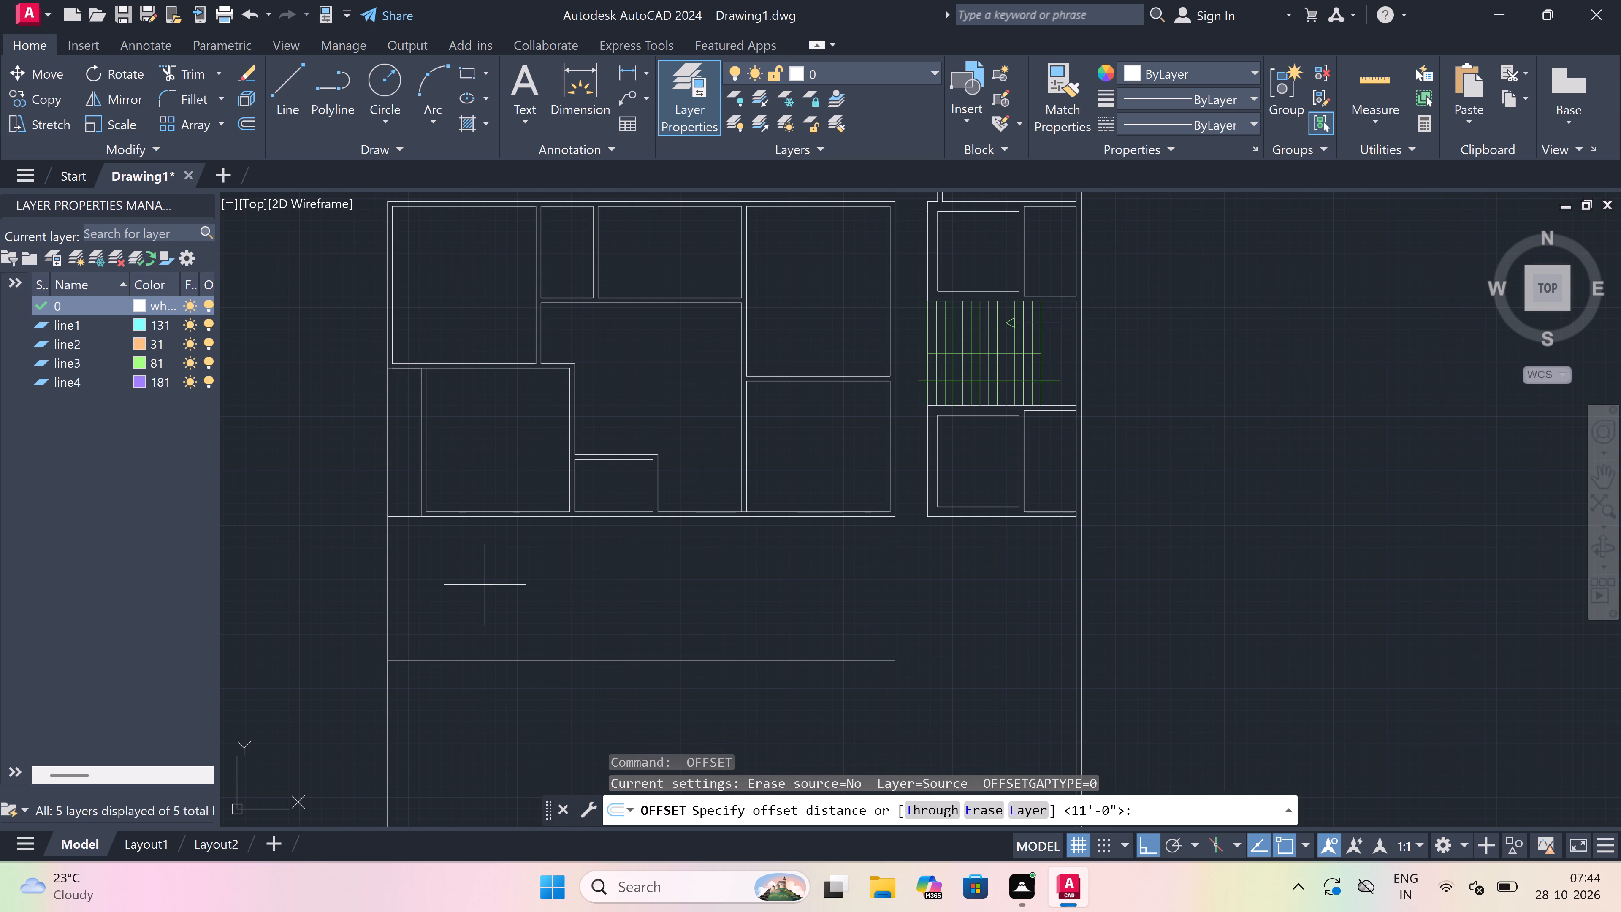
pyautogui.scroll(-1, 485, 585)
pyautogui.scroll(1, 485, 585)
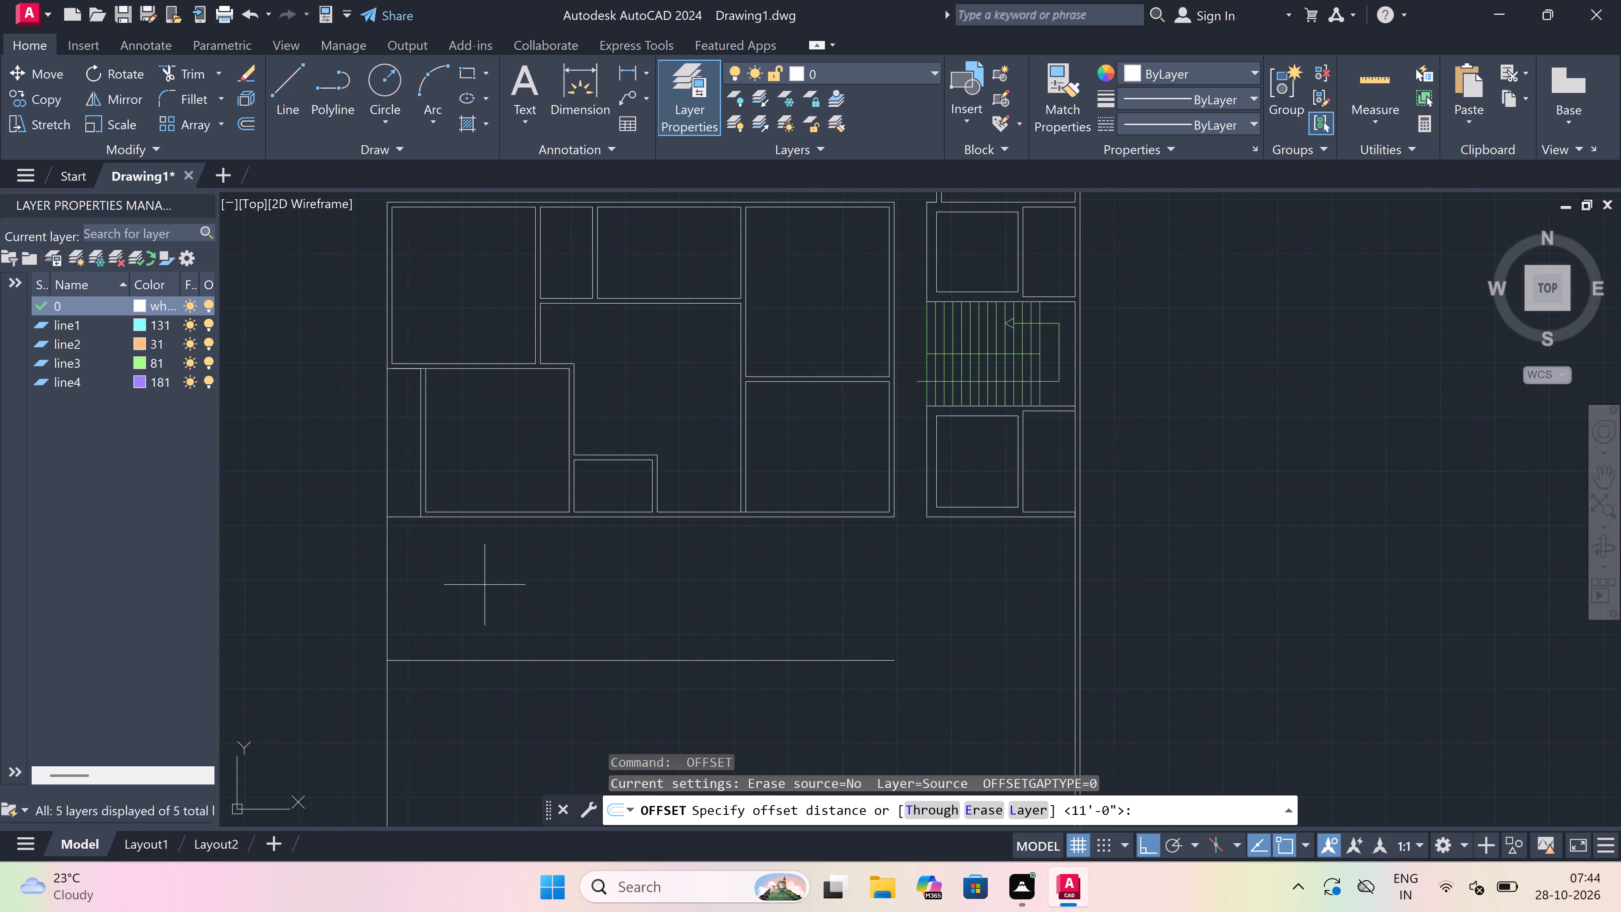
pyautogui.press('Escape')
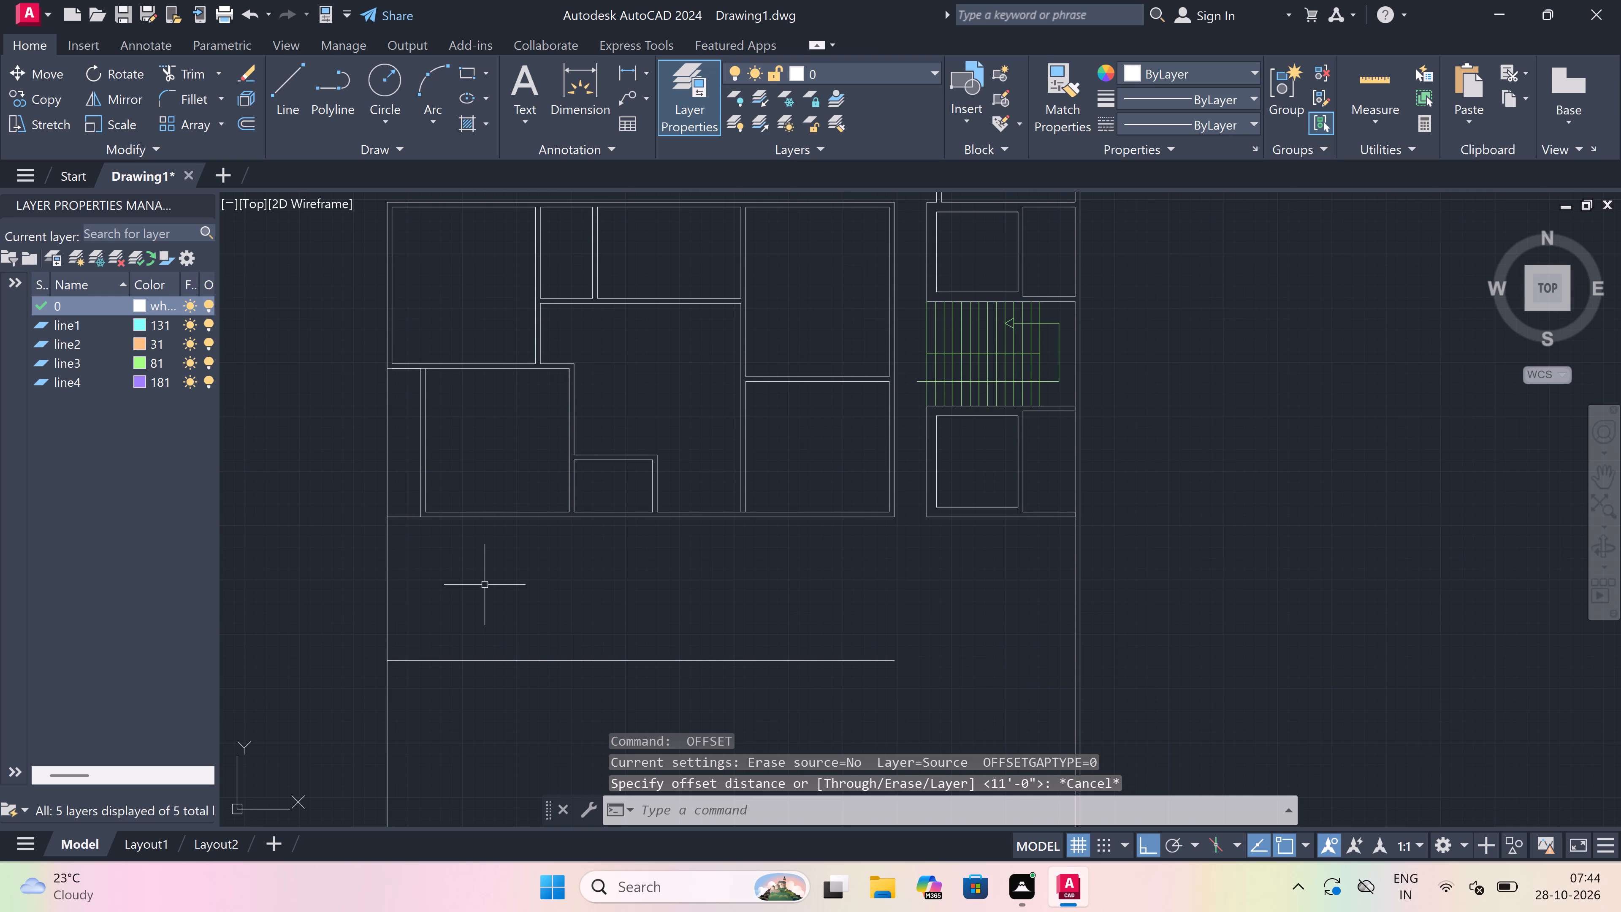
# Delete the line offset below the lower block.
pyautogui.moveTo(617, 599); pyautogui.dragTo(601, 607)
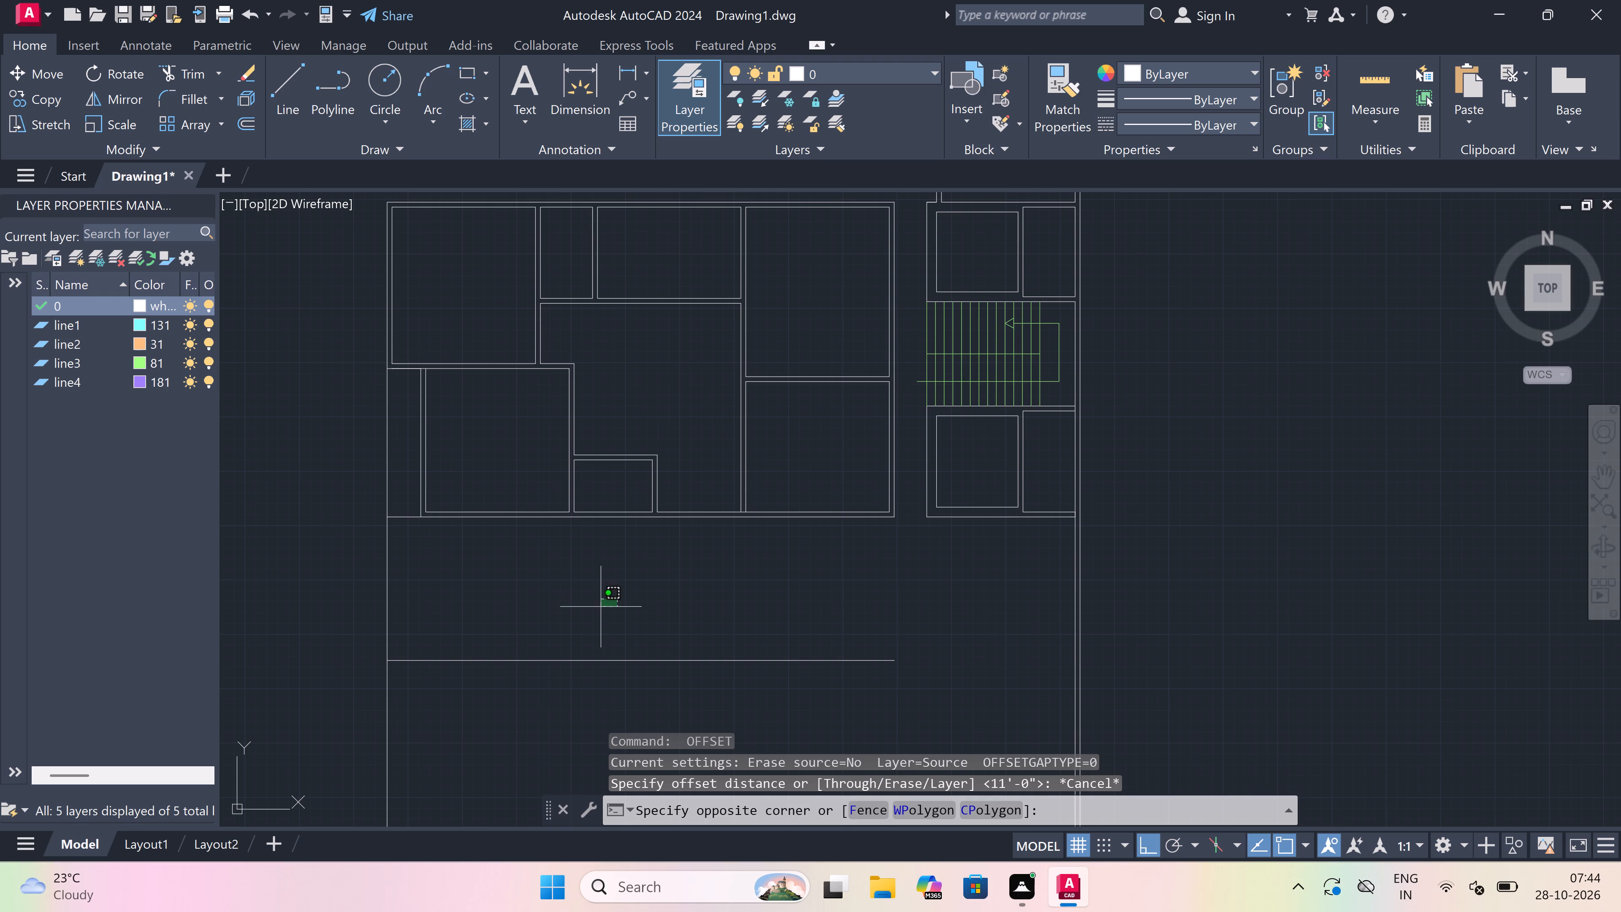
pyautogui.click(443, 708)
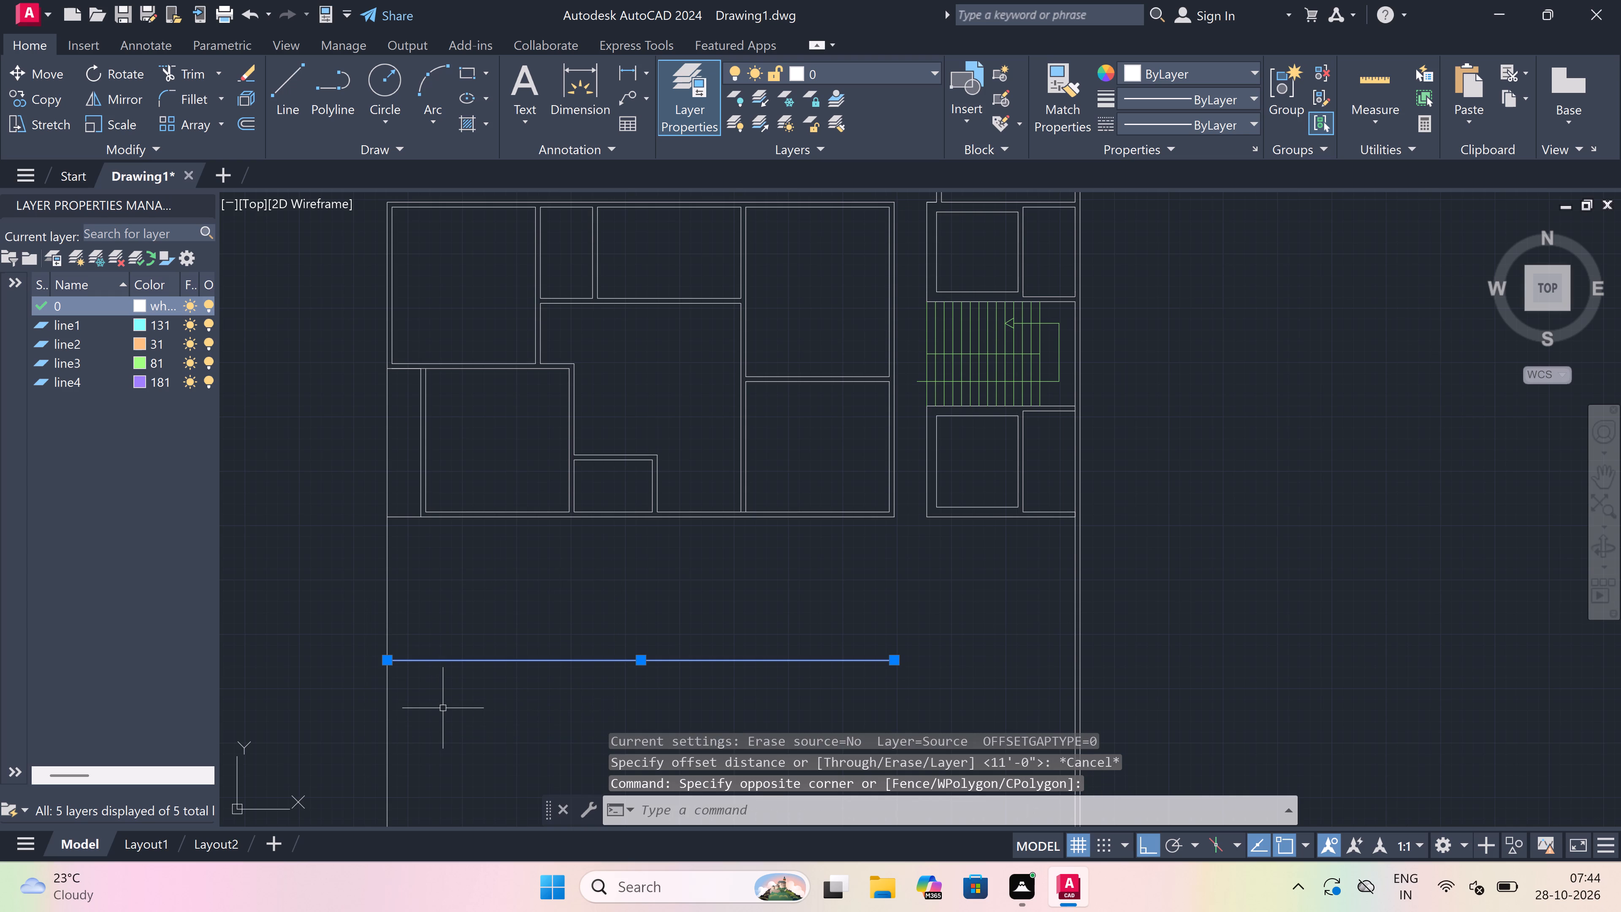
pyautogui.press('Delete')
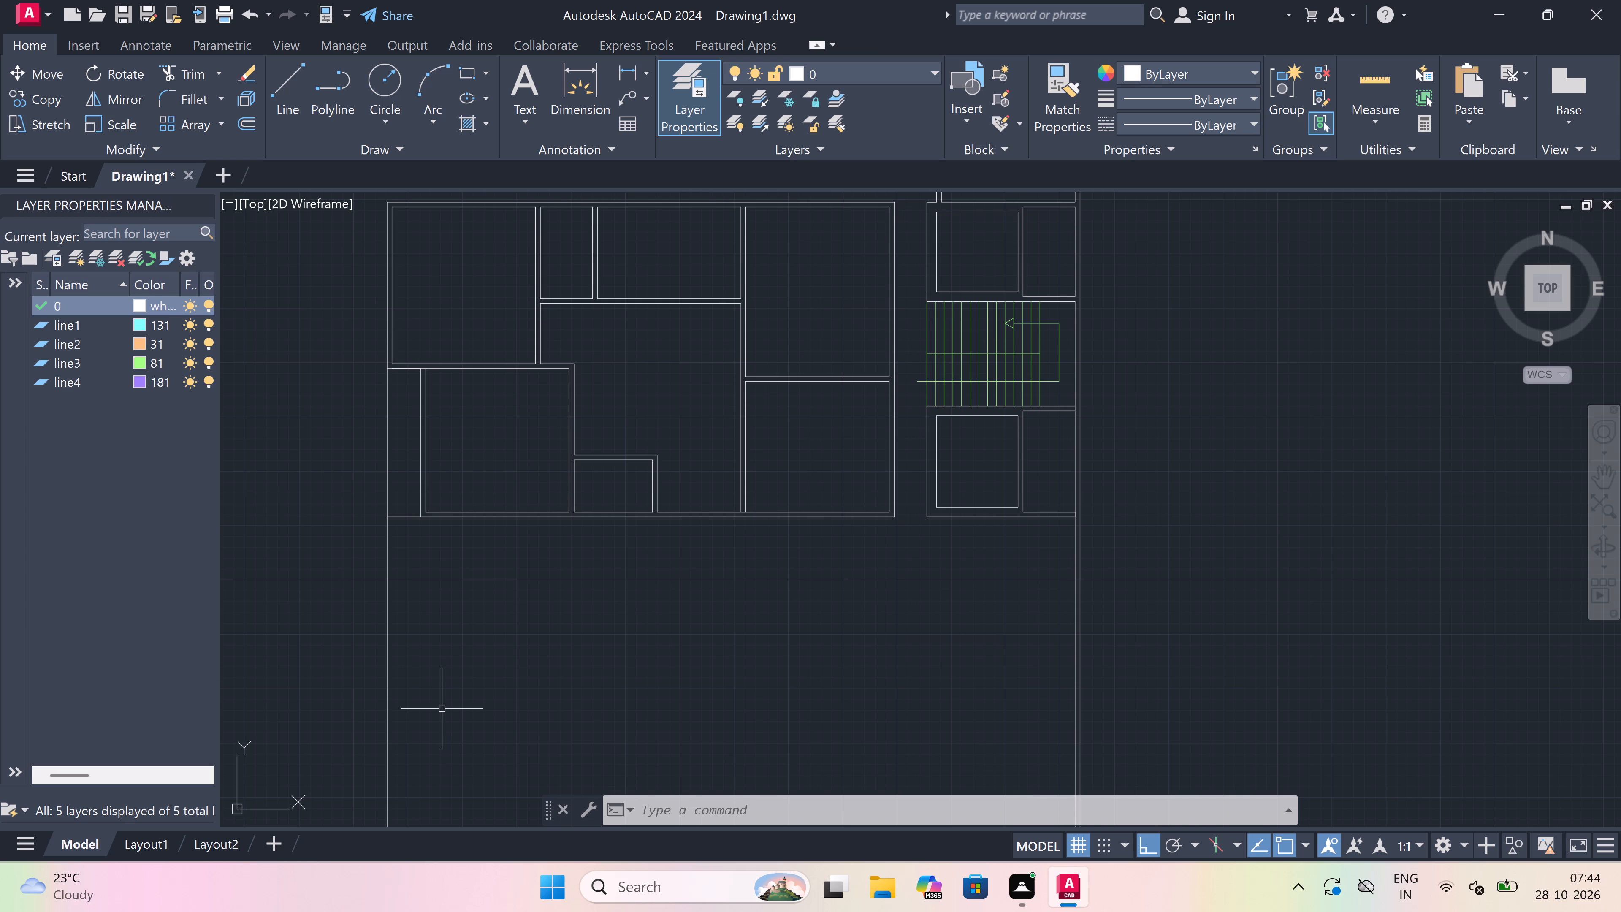
# Offset the lower block's outer bottom wall line 2'10" to the side below the block.
pyautogui.scroll(-2, 436, 715)
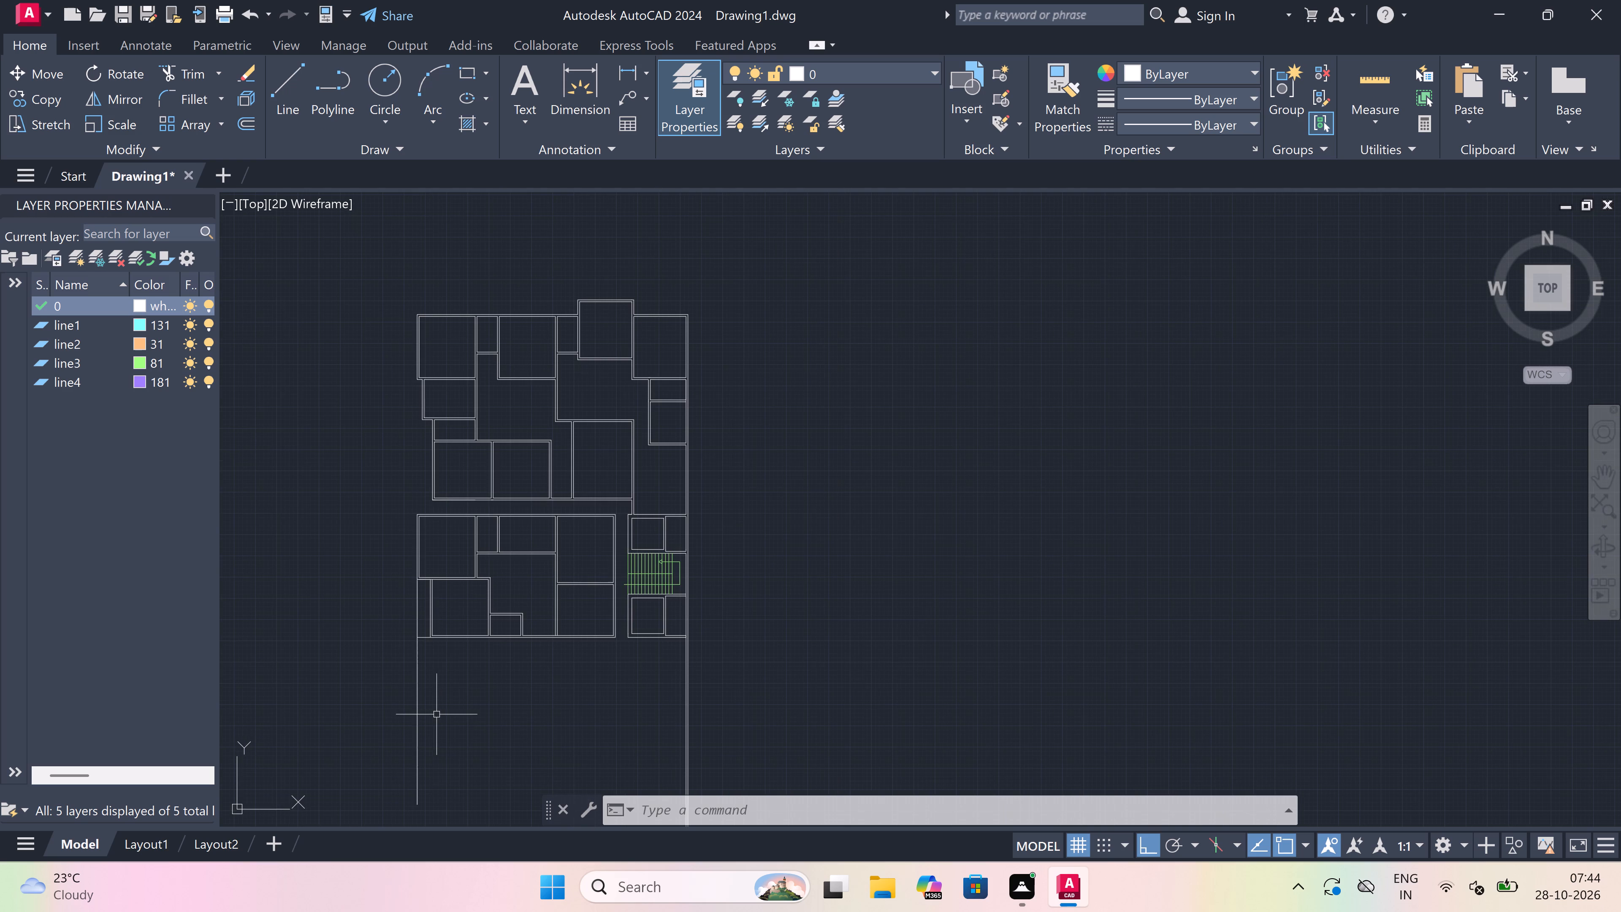
pyautogui.scroll(1, 464, 736)
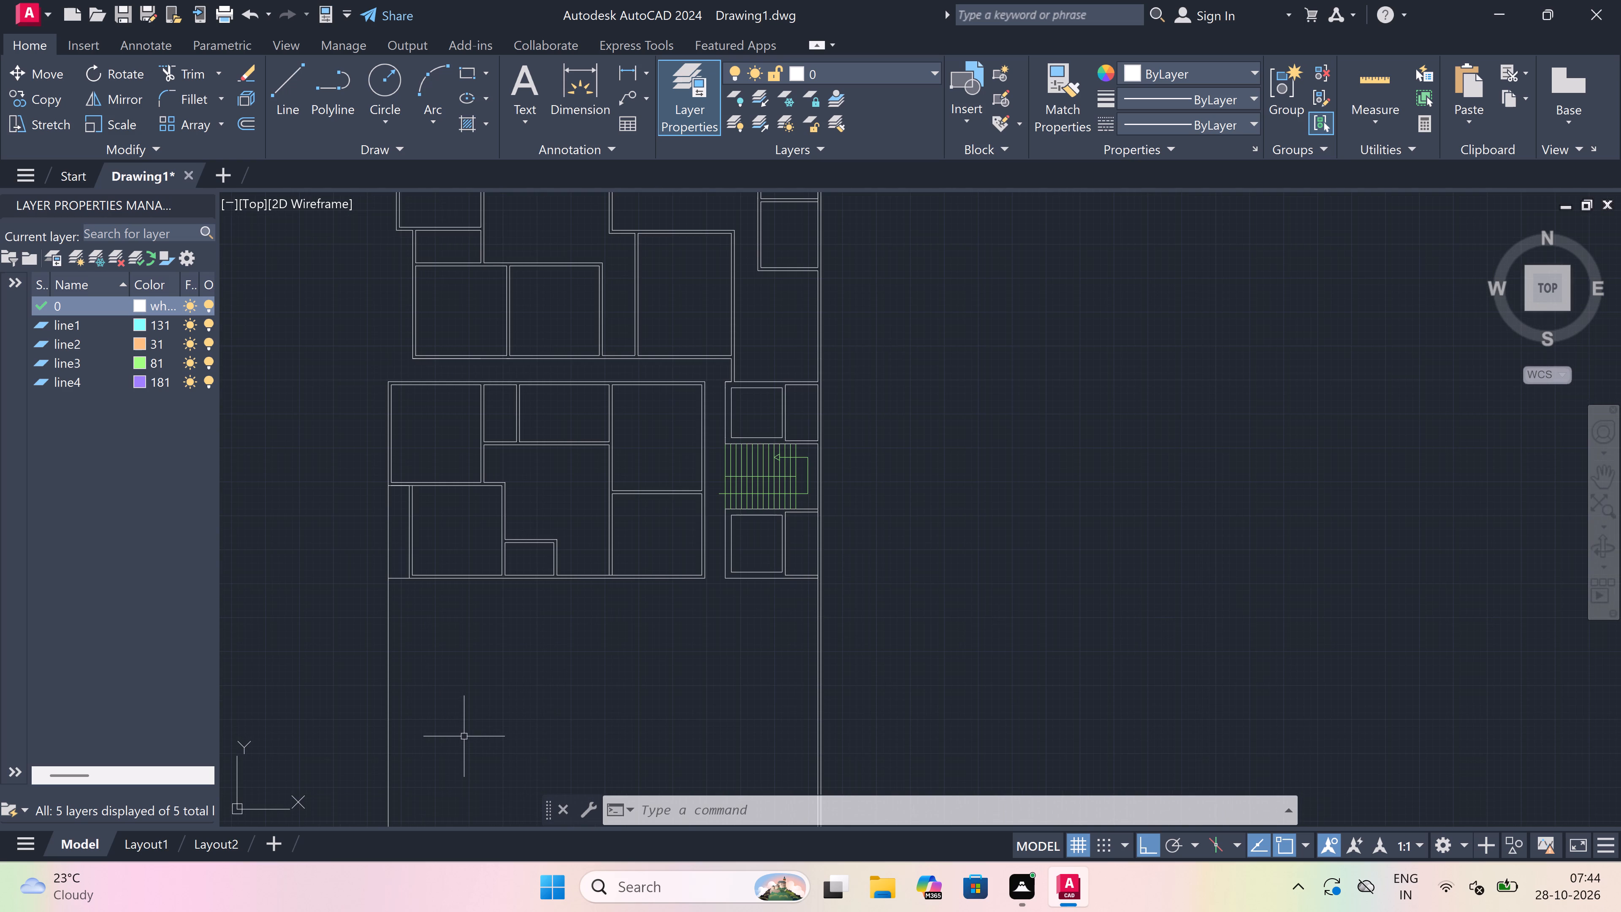
pyautogui.scroll(1, 464, 736)
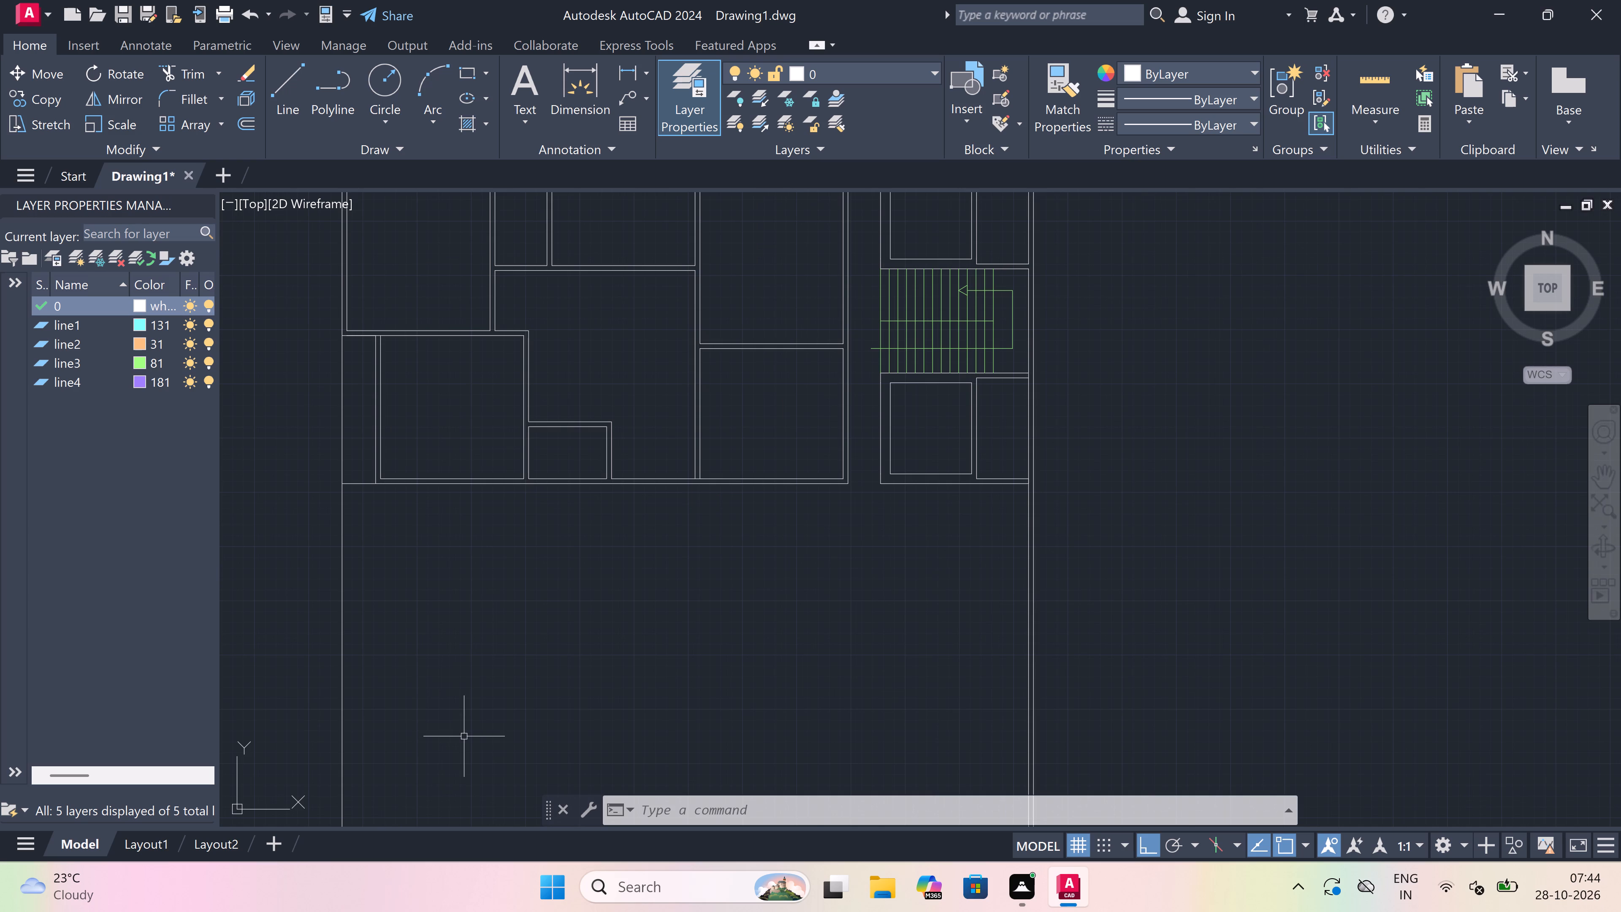
pyautogui.scroll(-1, 464, 736)
pyautogui.scroll(1, 549, 604)
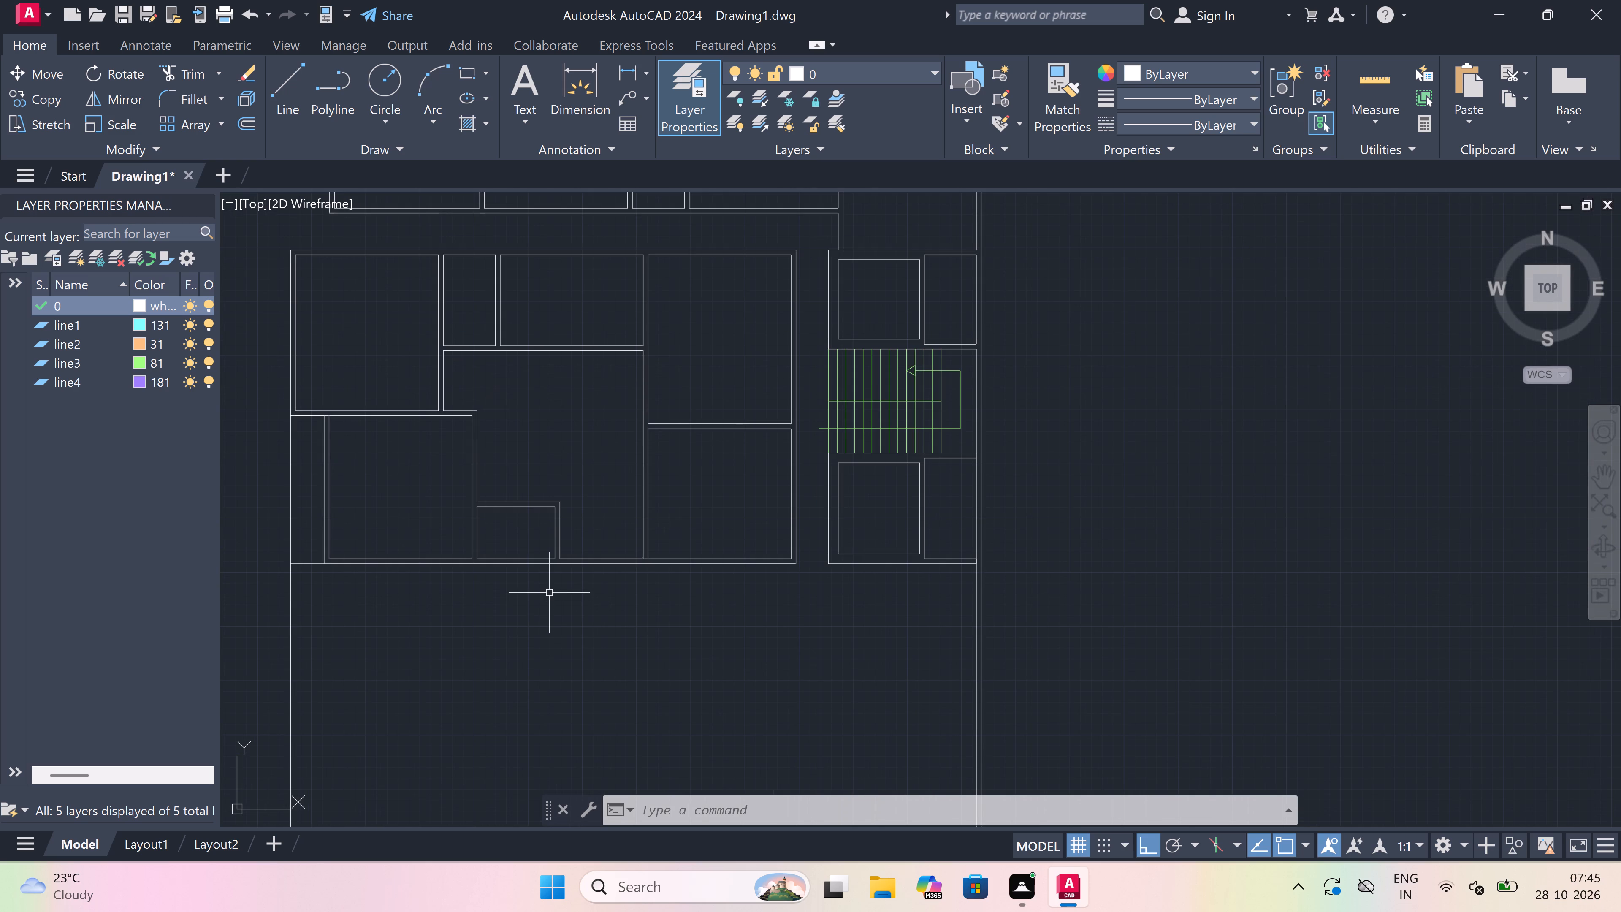
pyautogui.scroll(1, 549, 592)
pyautogui.write('o')
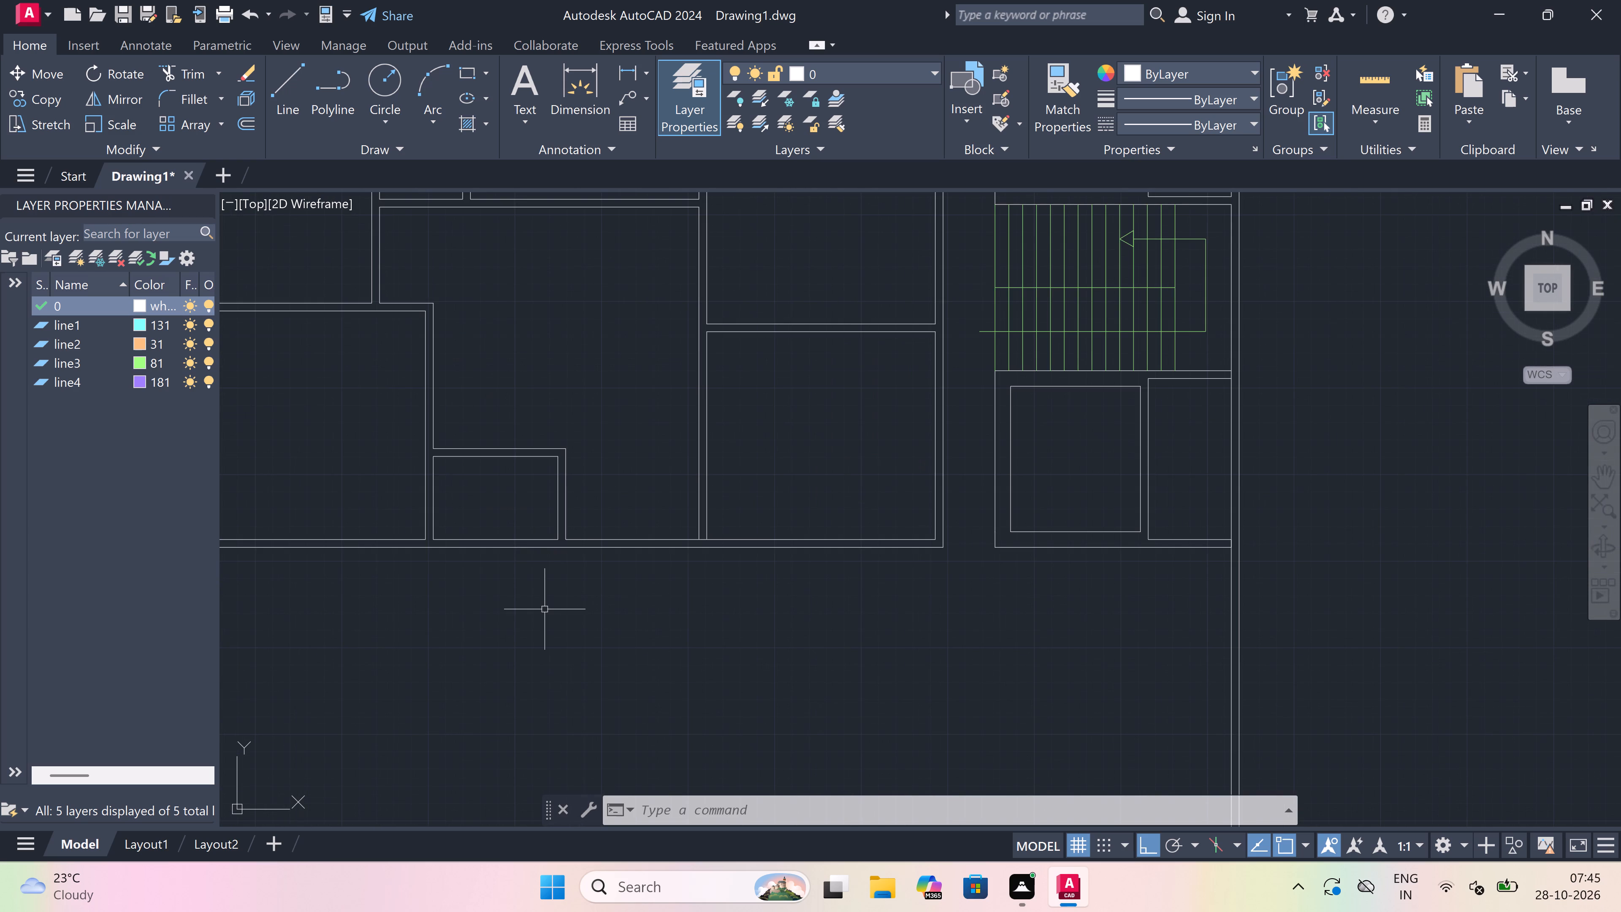
pyautogui.press('space')
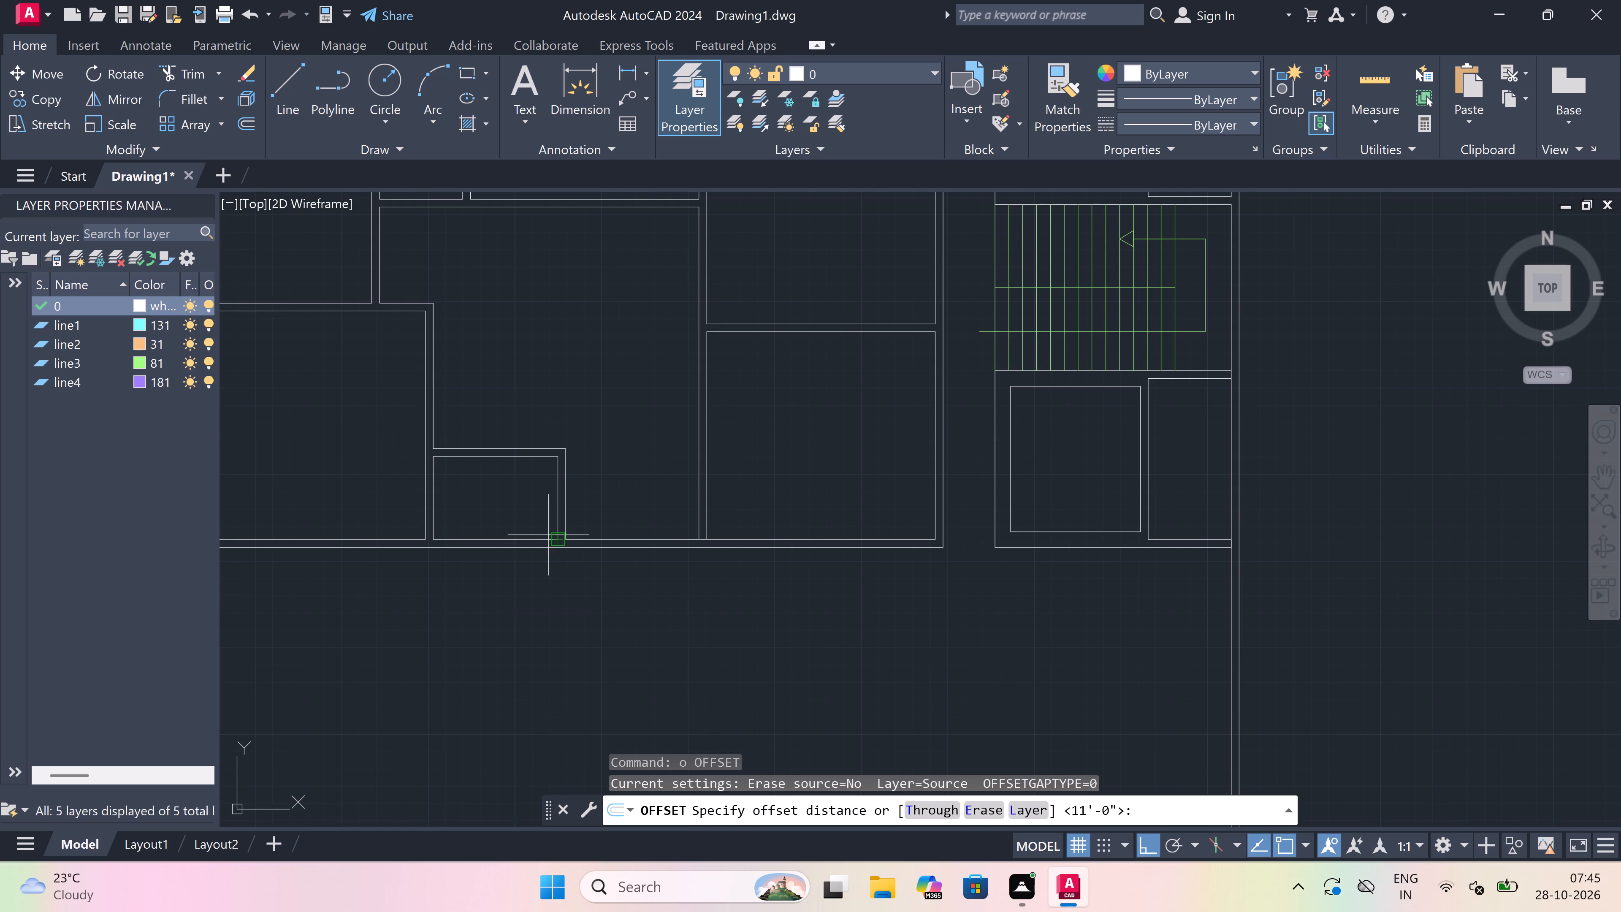
pyautogui.click(540, 548)
pyautogui.scroll(1, 540, 589)
pyautogui.write("2'10")
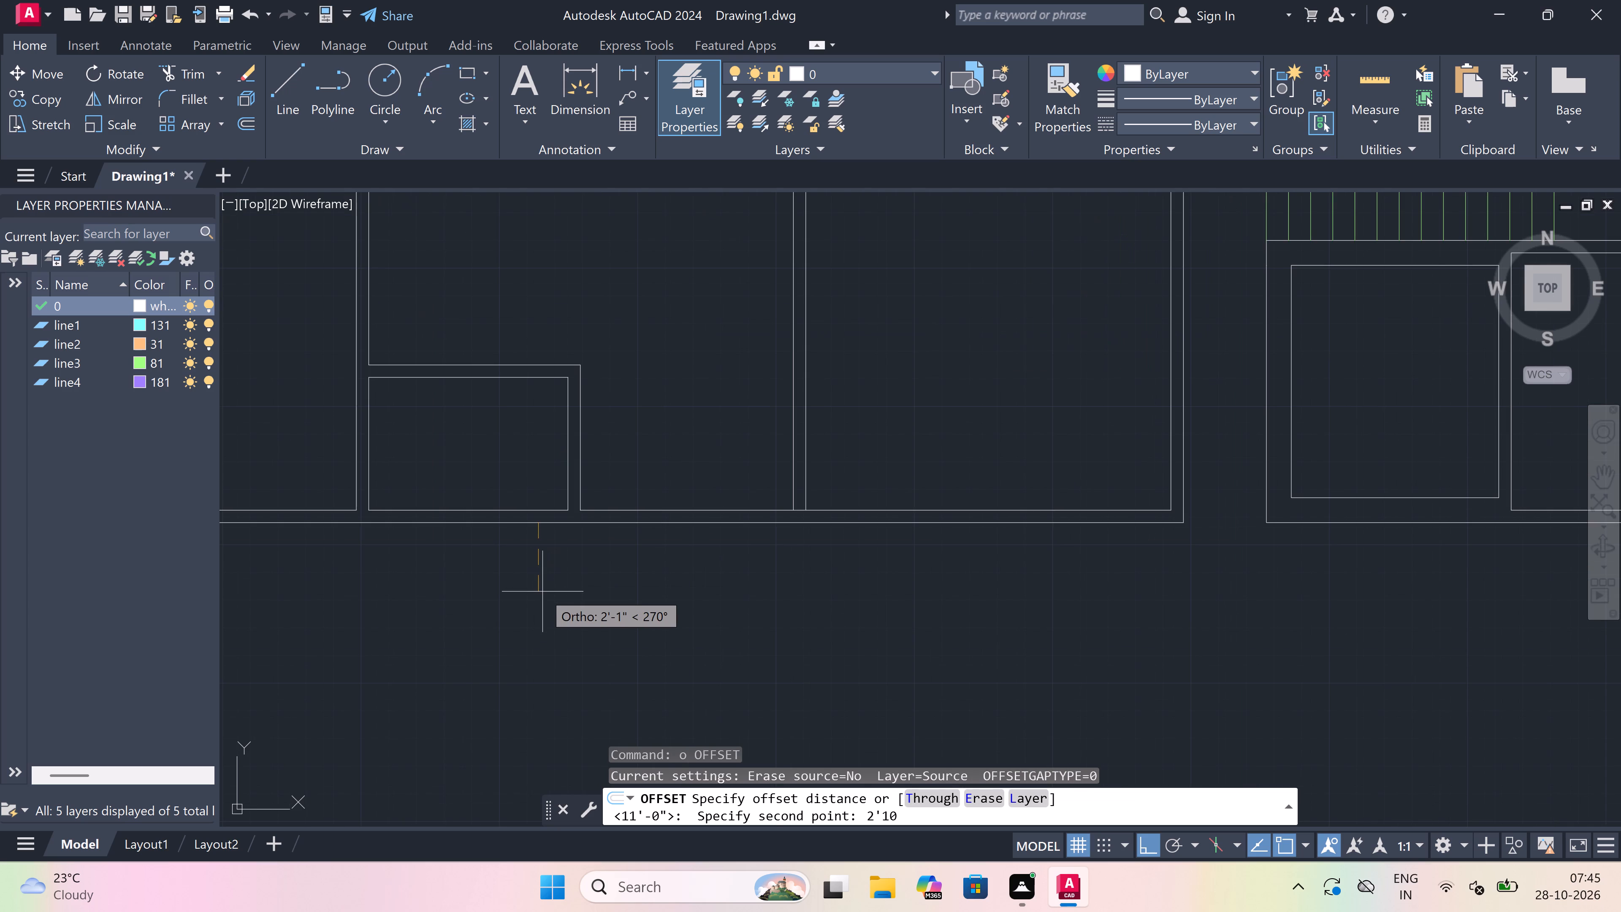
pyautogui.write('"')
pyautogui.press('space')
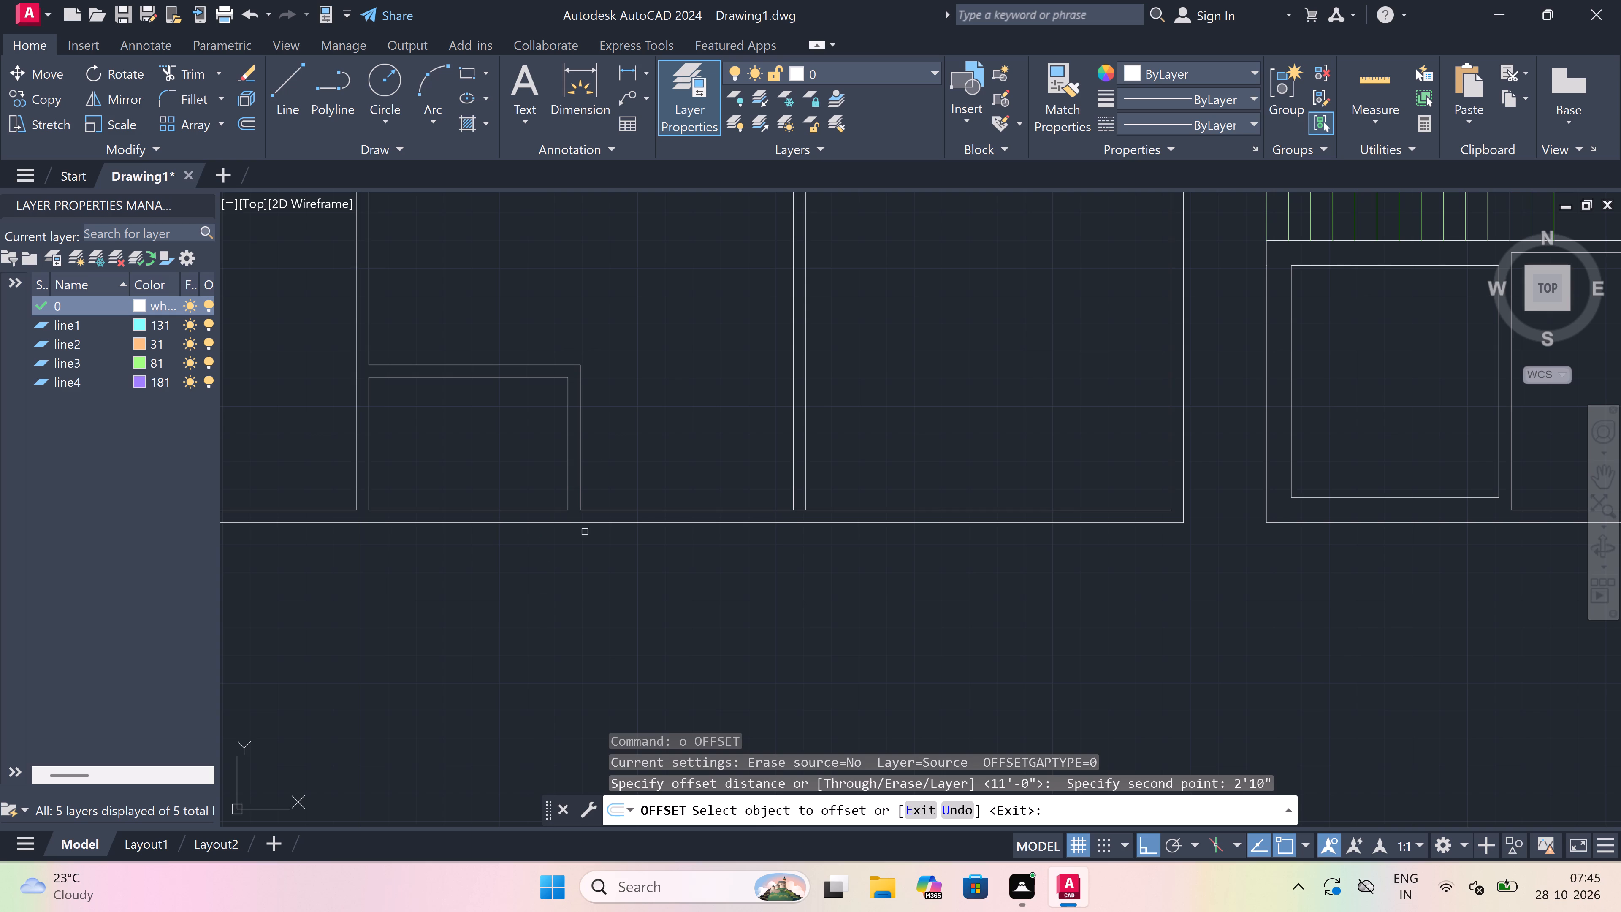
pyautogui.scroll(-1, 581, 524)
pyautogui.moveTo(581, 524); pyautogui.dragTo(583, 545)
pyautogui.scroll(-3, 580, 568)
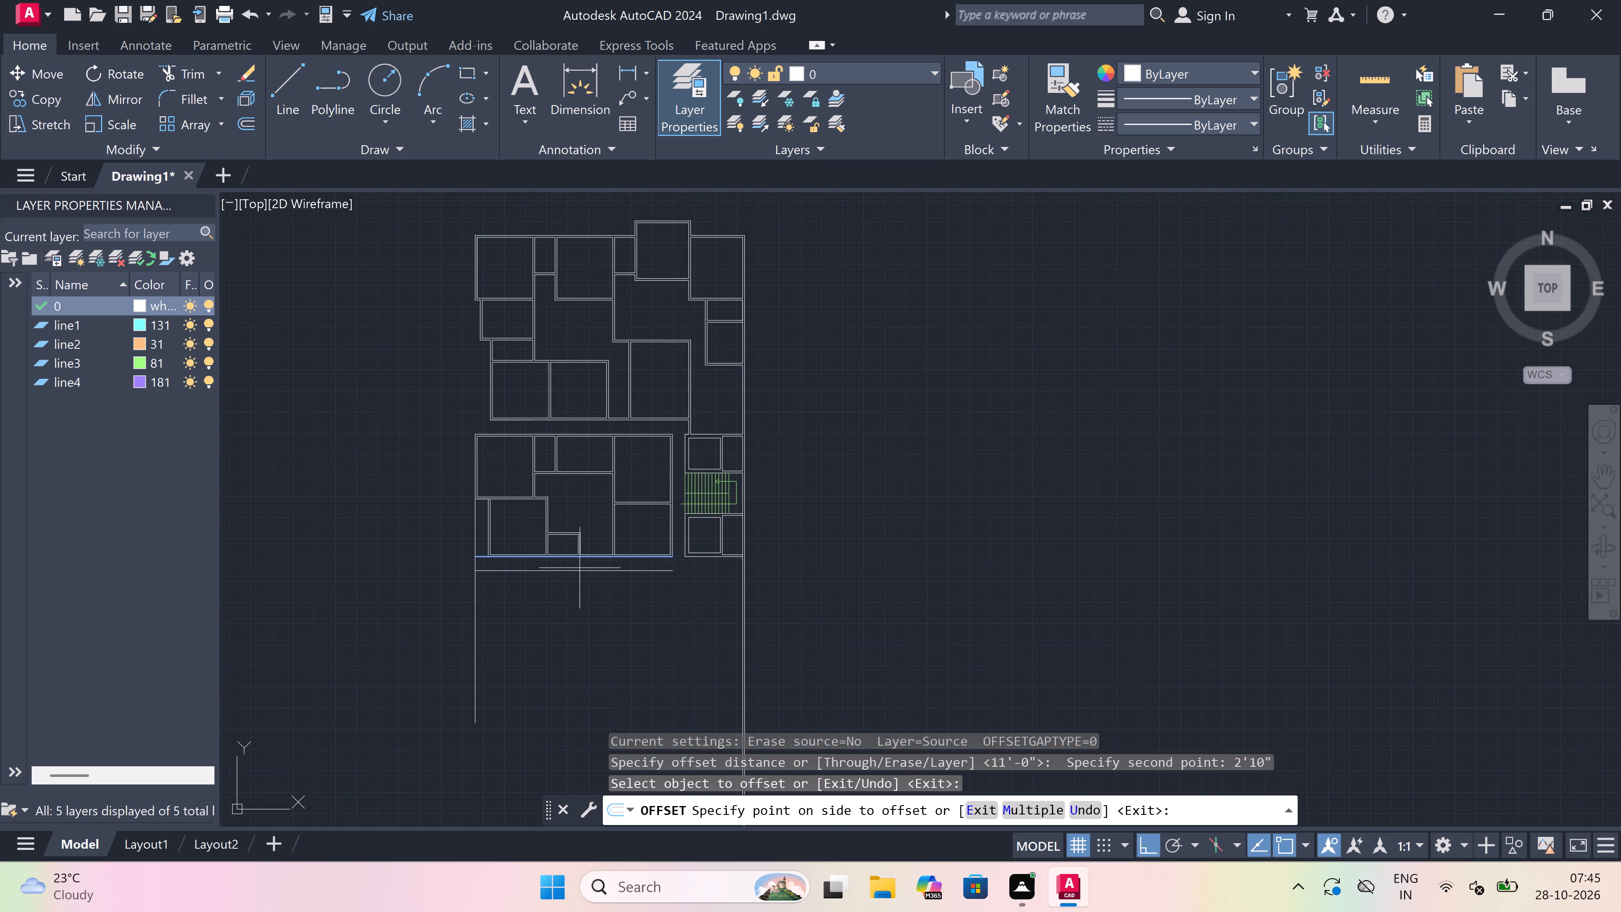
pyautogui.click(560, 600)
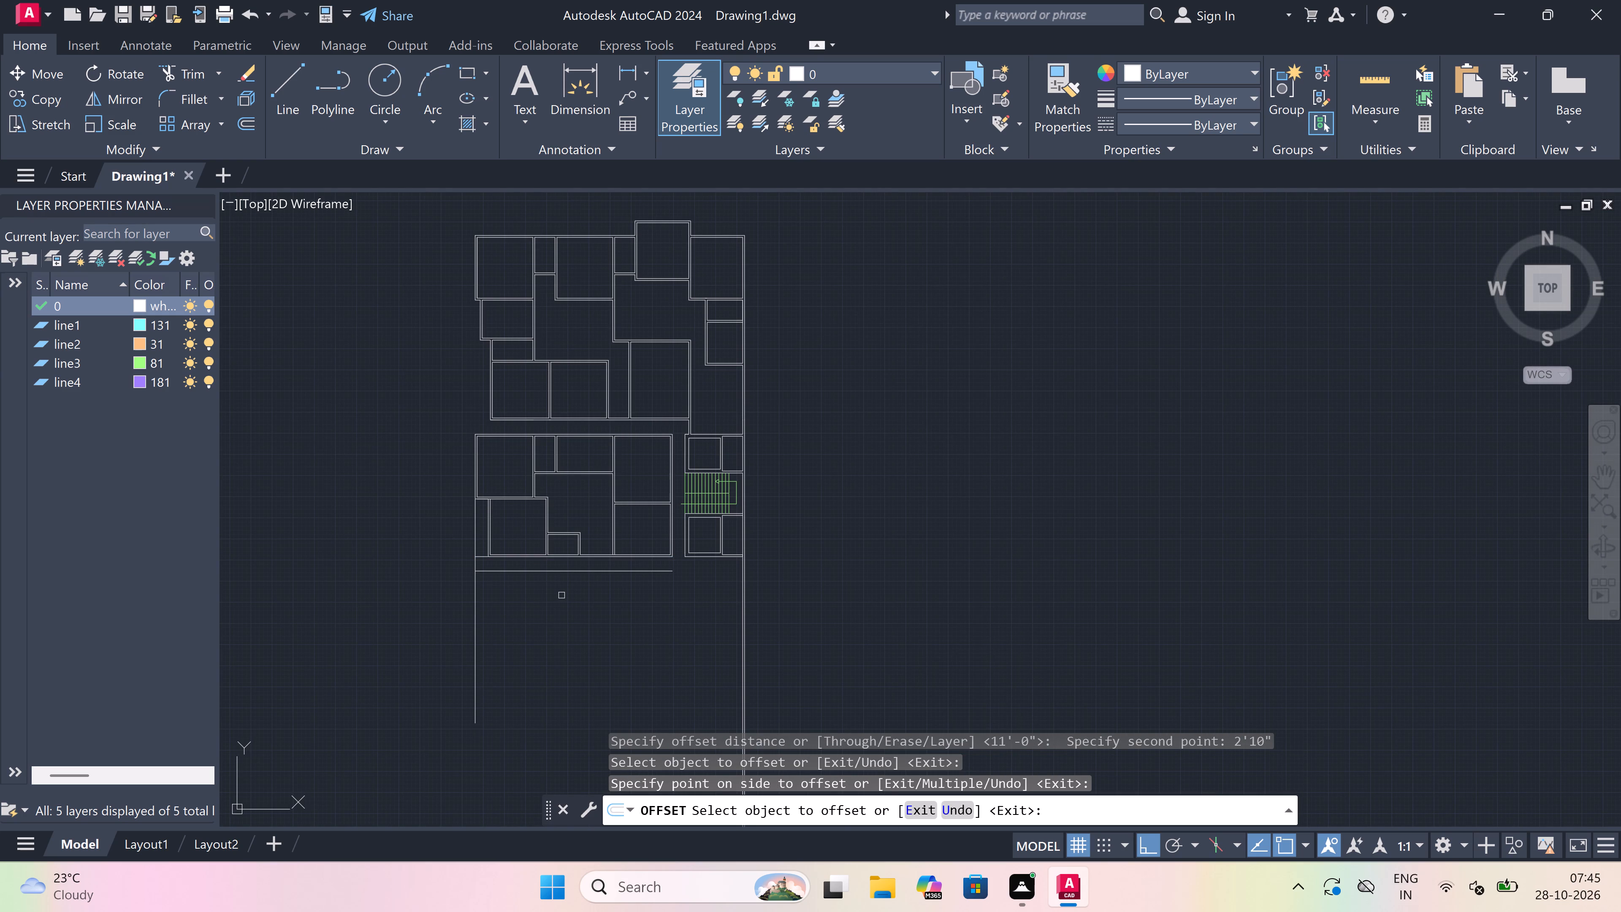
pyautogui.press('Escape')
# Offset the new line below the lower block 4.5" further down to make it a double-line wall.
pyautogui.press('space')
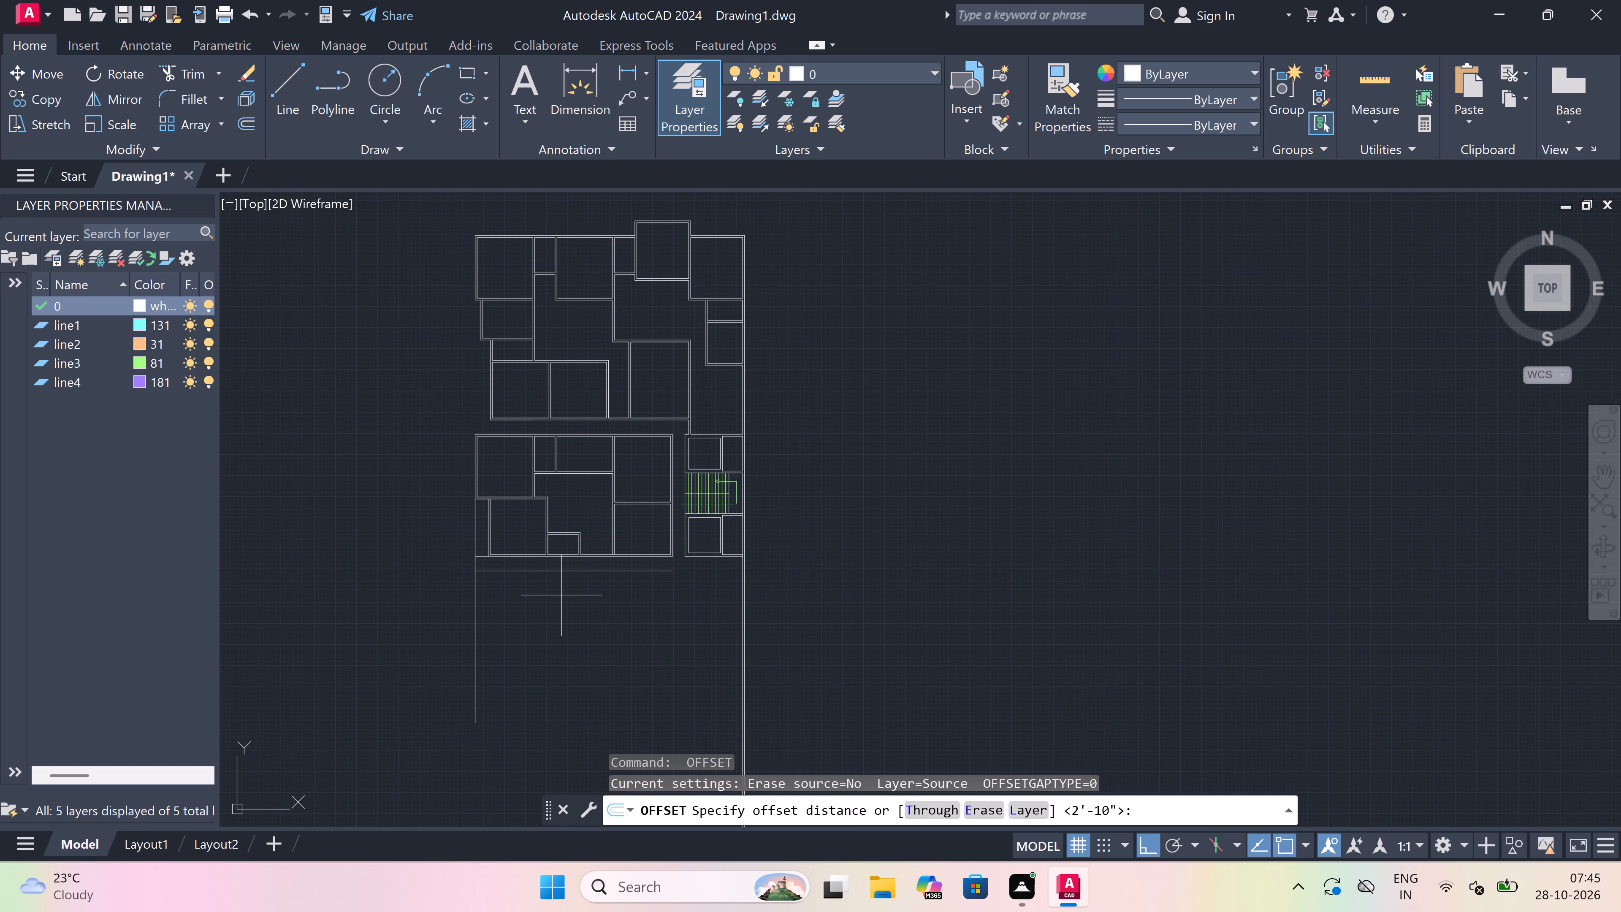
pyautogui.scroll(2, 488, 608)
pyautogui.click(551, 521)
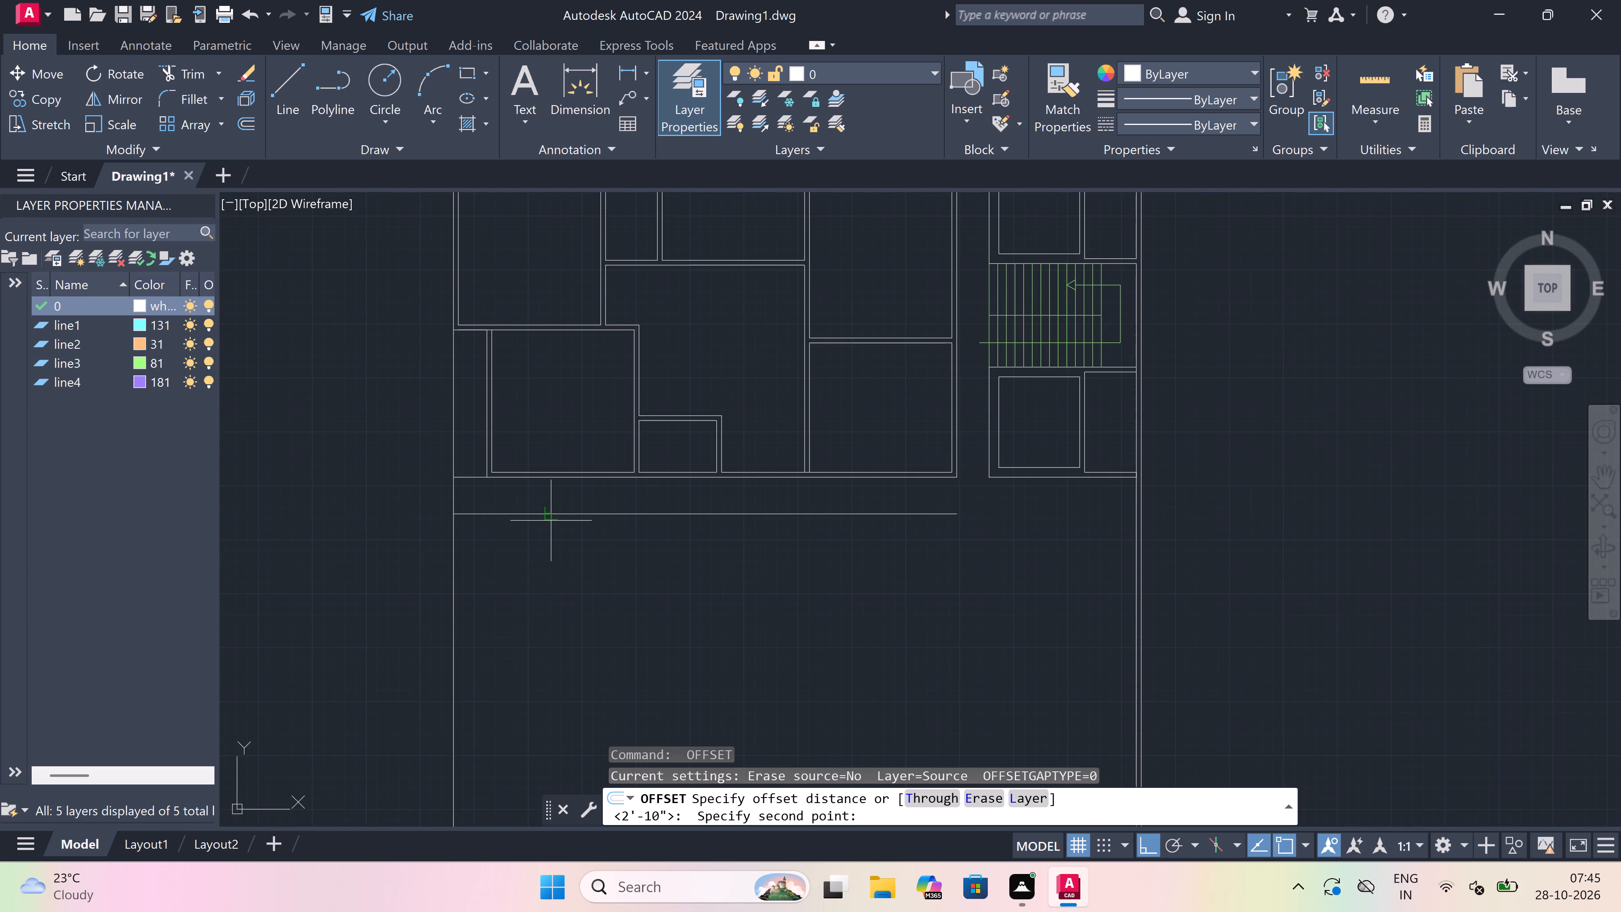
pyautogui.write('4.5')
pyautogui.write('"')
pyautogui.press('space')
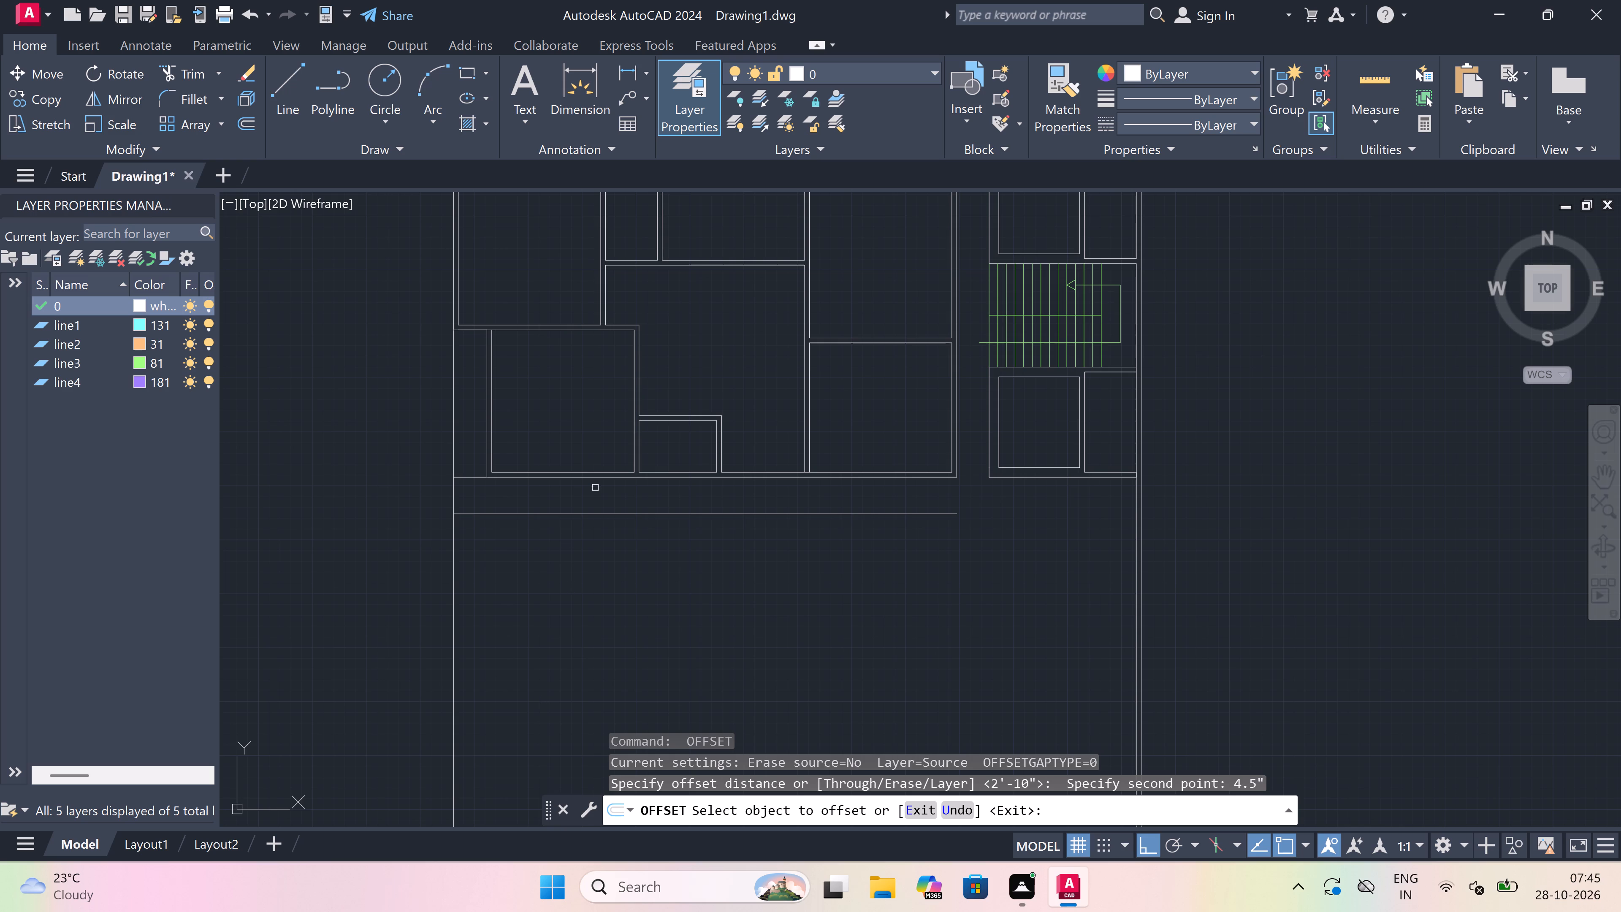
pyautogui.moveTo(590, 515); pyautogui.dragTo(590, 535)
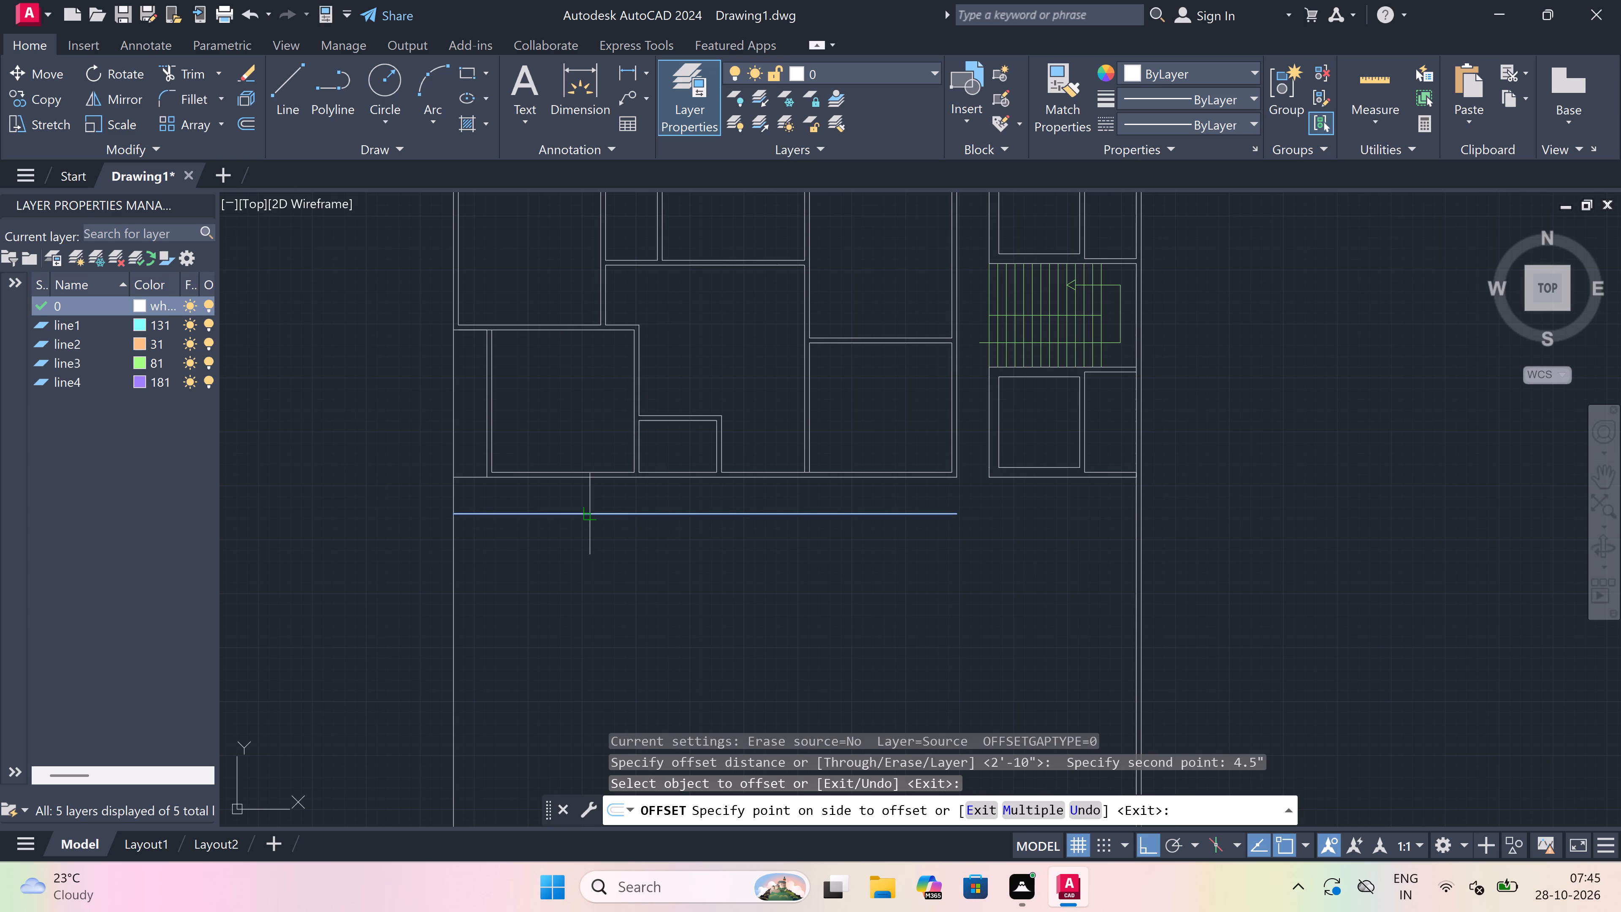
pyautogui.moveTo(590, 535); pyautogui.dragTo(590, 539)
pyautogui.click(583, 571)
pyautogui.press('Escape')
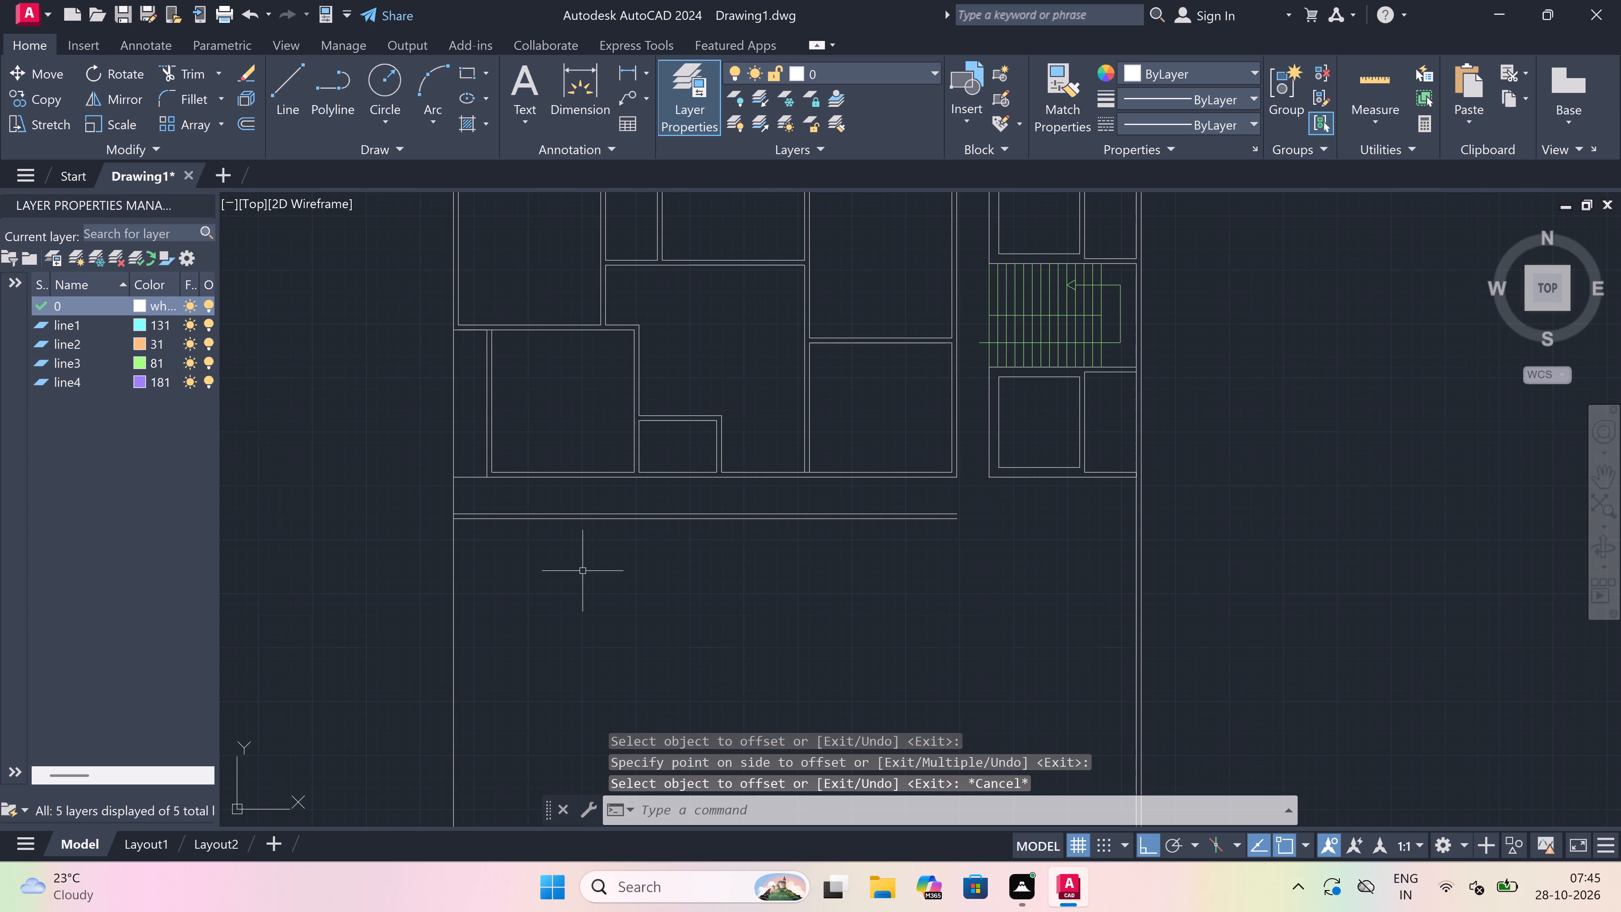
# Draw a room outline from the large lower room's outer side wall line down past the new wall, 11' deep and 11'2" wide, returning to that wall.
pyautogui.write('l')
pyautogui.press('space')
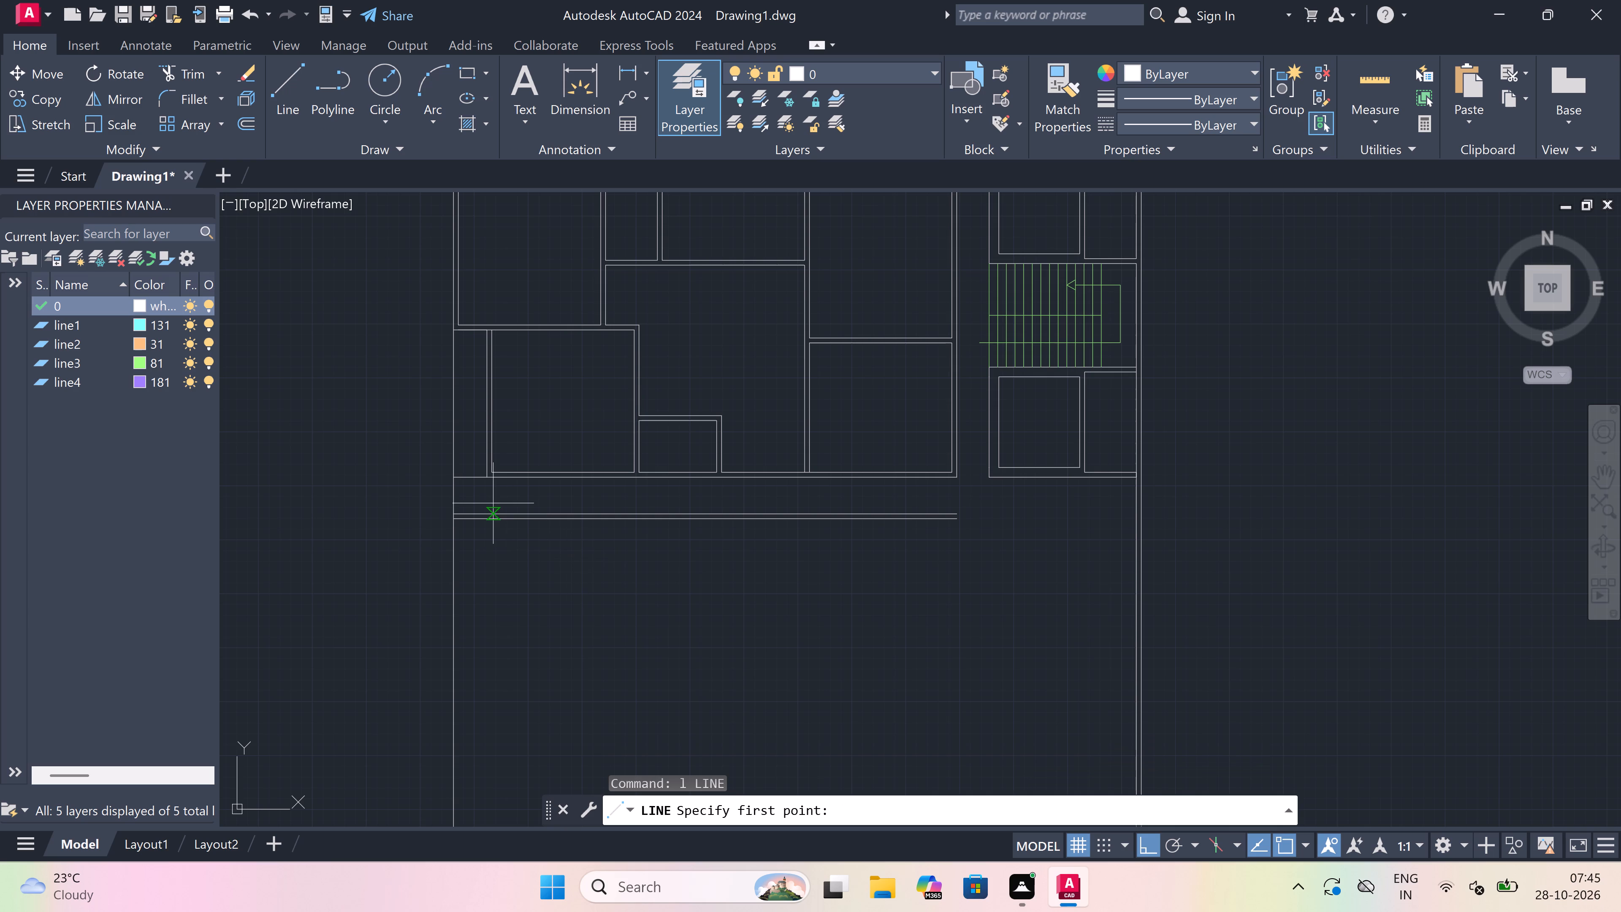
pyautogui.scroll(2, 469, 477)
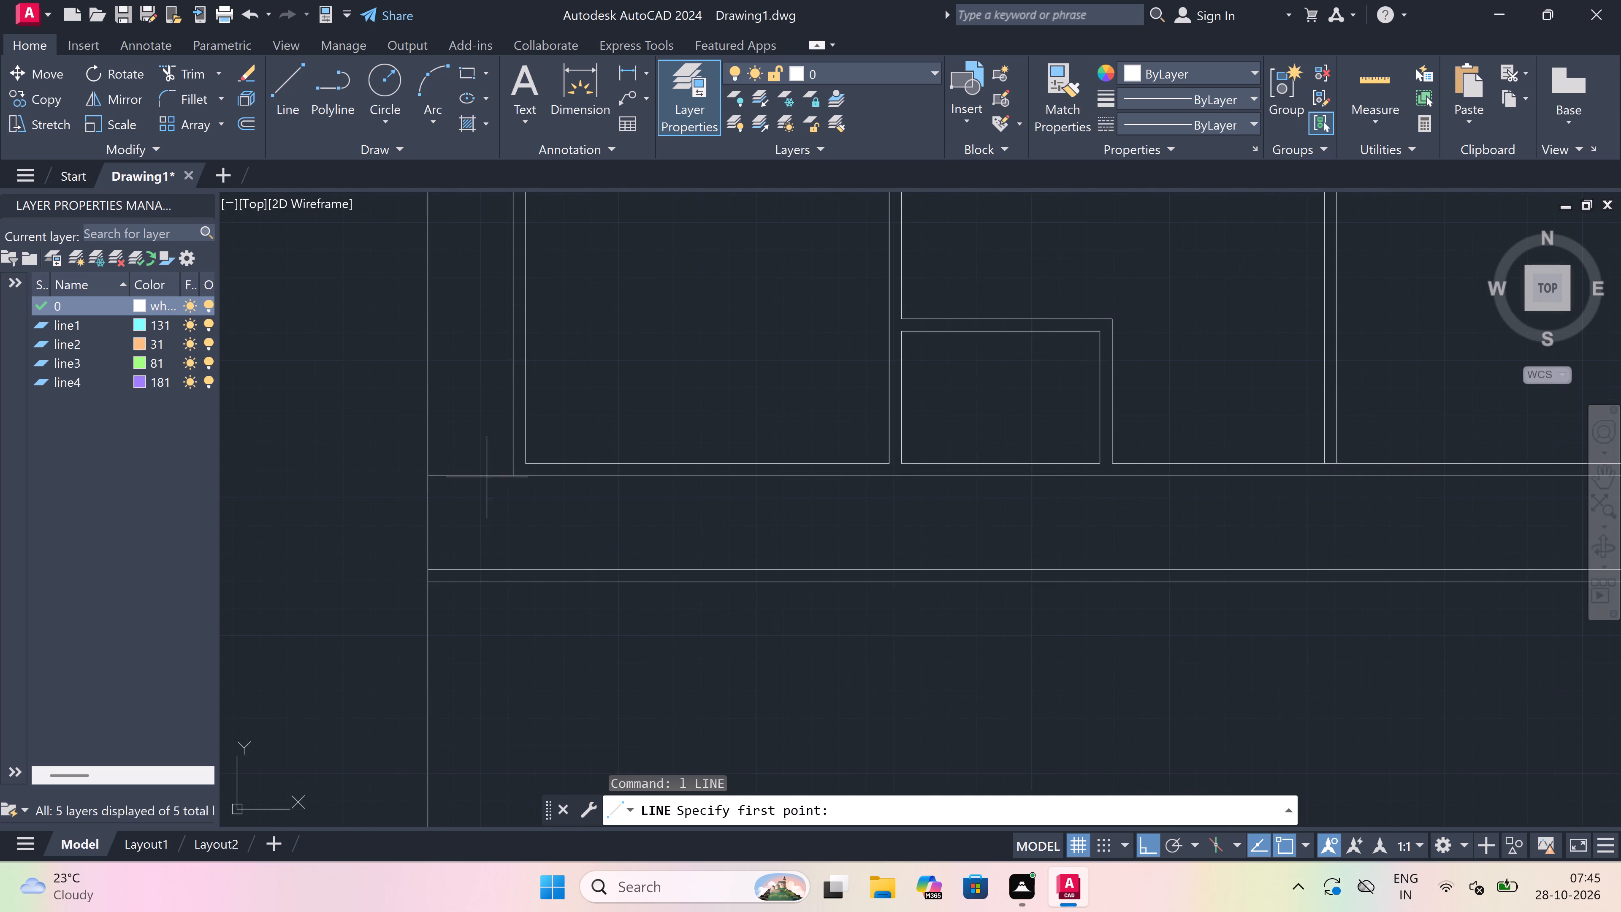
pyautogui.click(515, 477)
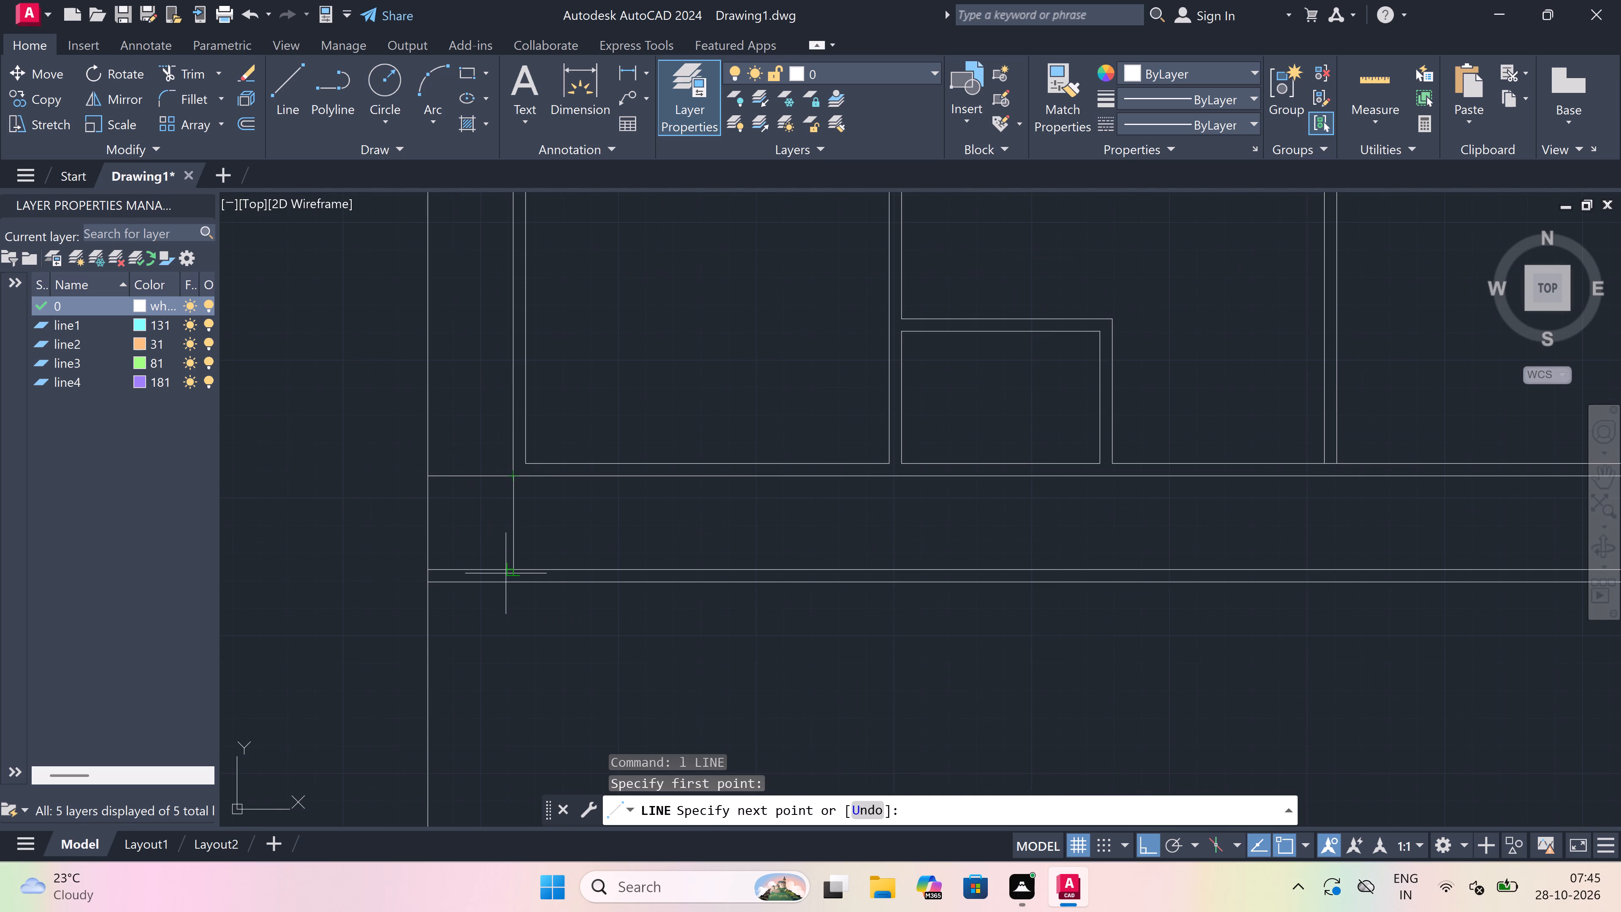
pyautogui.click(509, 582)
pyautogui.scroll(-3, 509, 582)
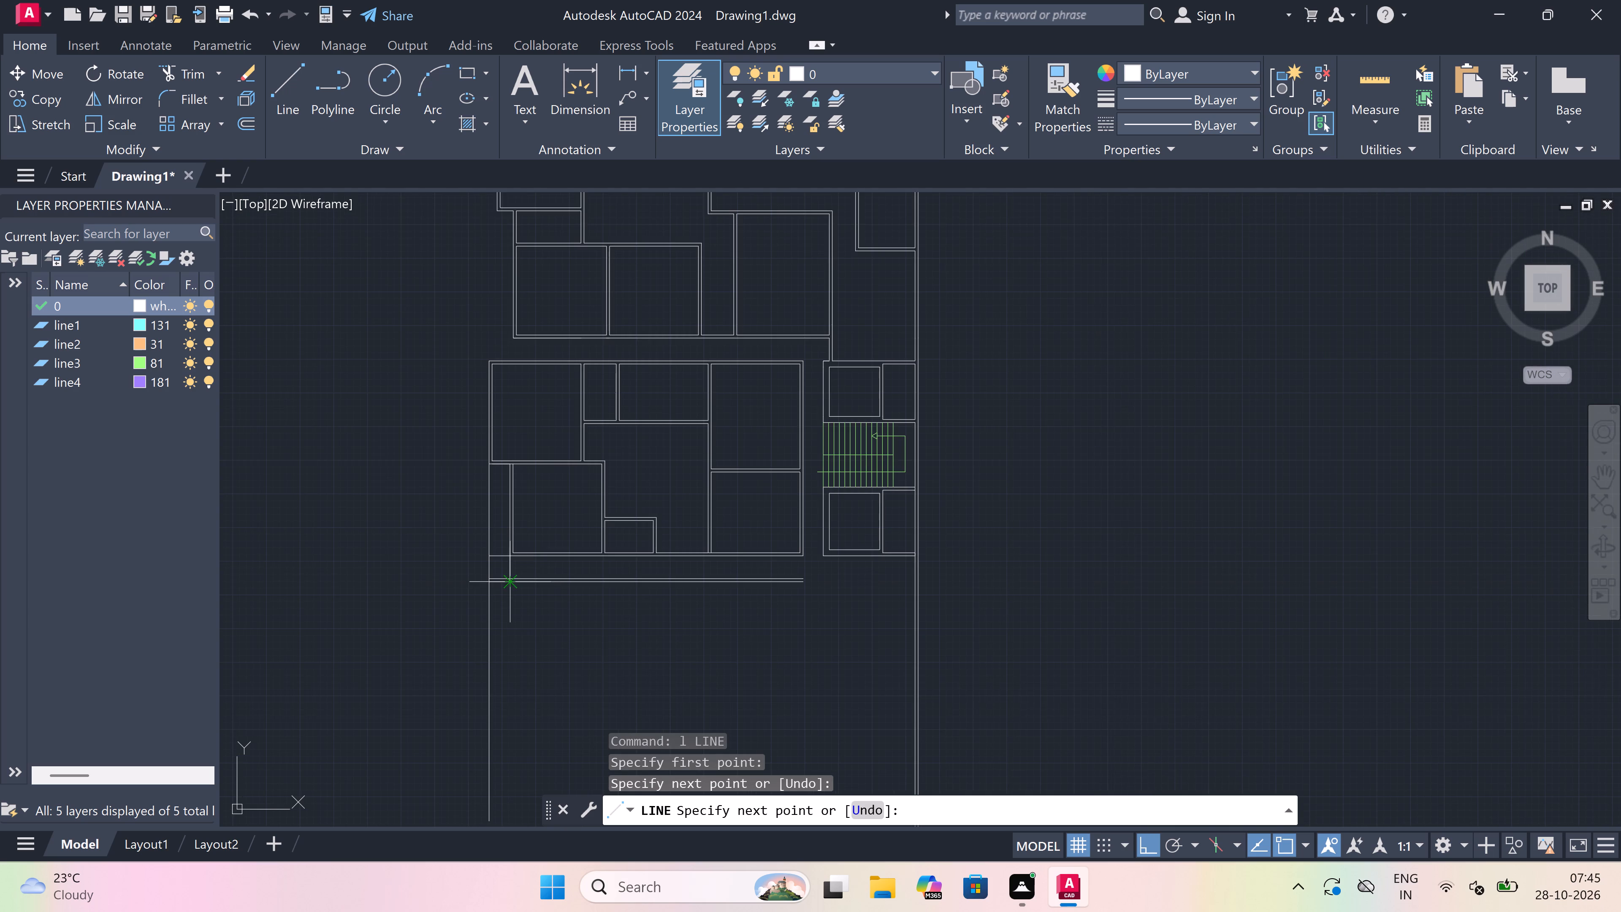
pyautogui.scroll(2, 520, 670)
pyautogui.write("11'")
pyautogui.press('space')
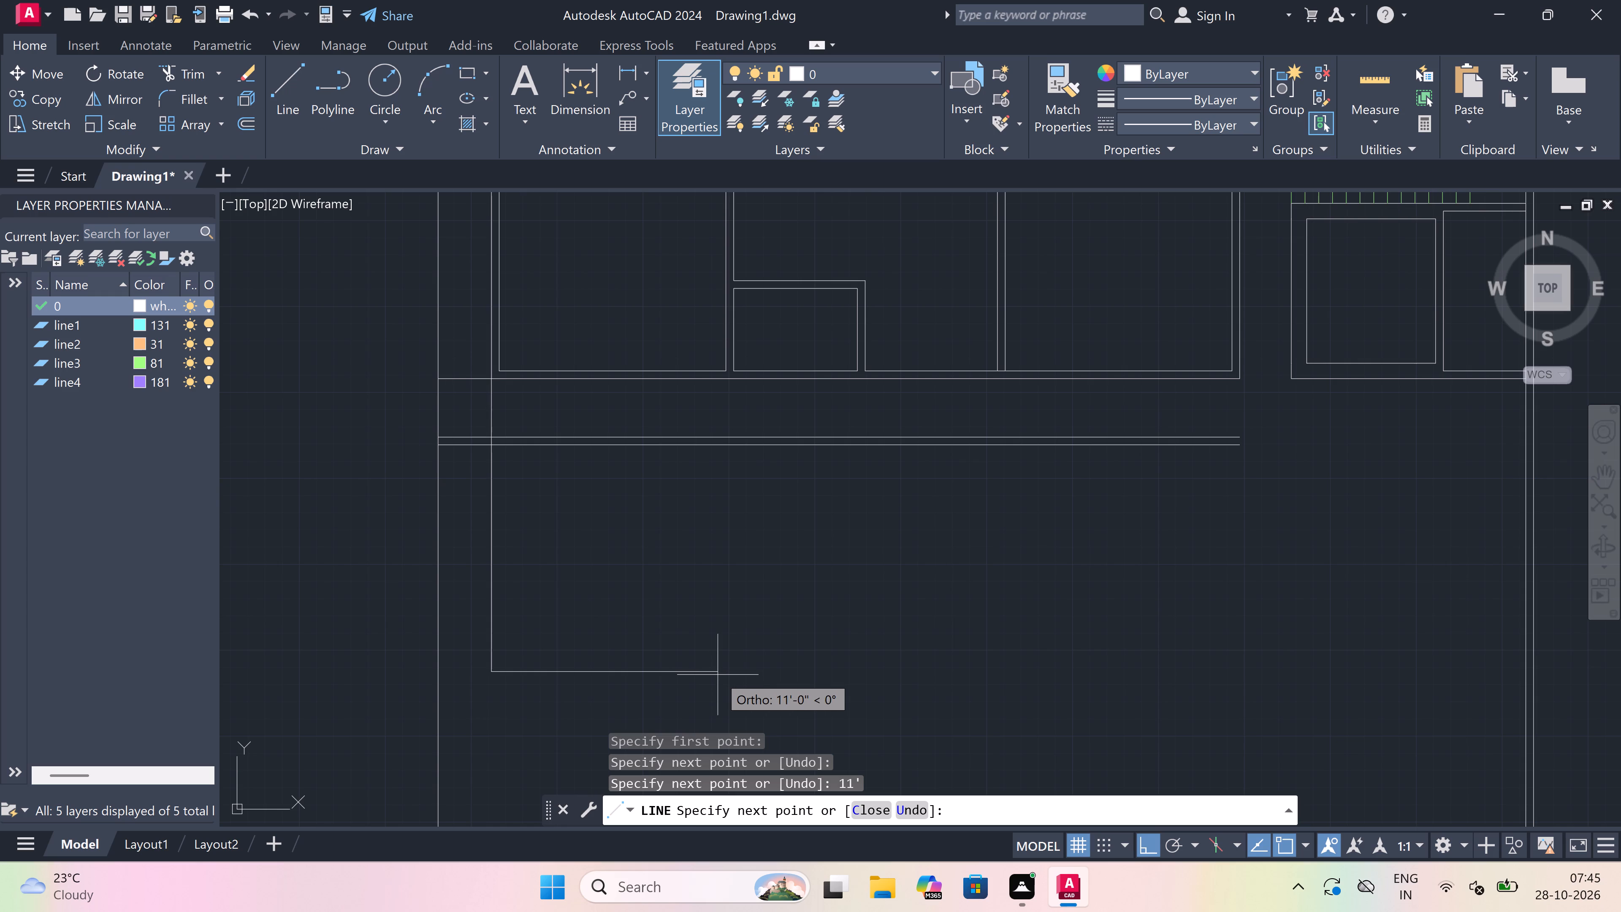
pyautogui.write('11')
pyautogui.press("'")
pyautogui.press('2')
pyautogui.write('"')
pyautogui.press('space')
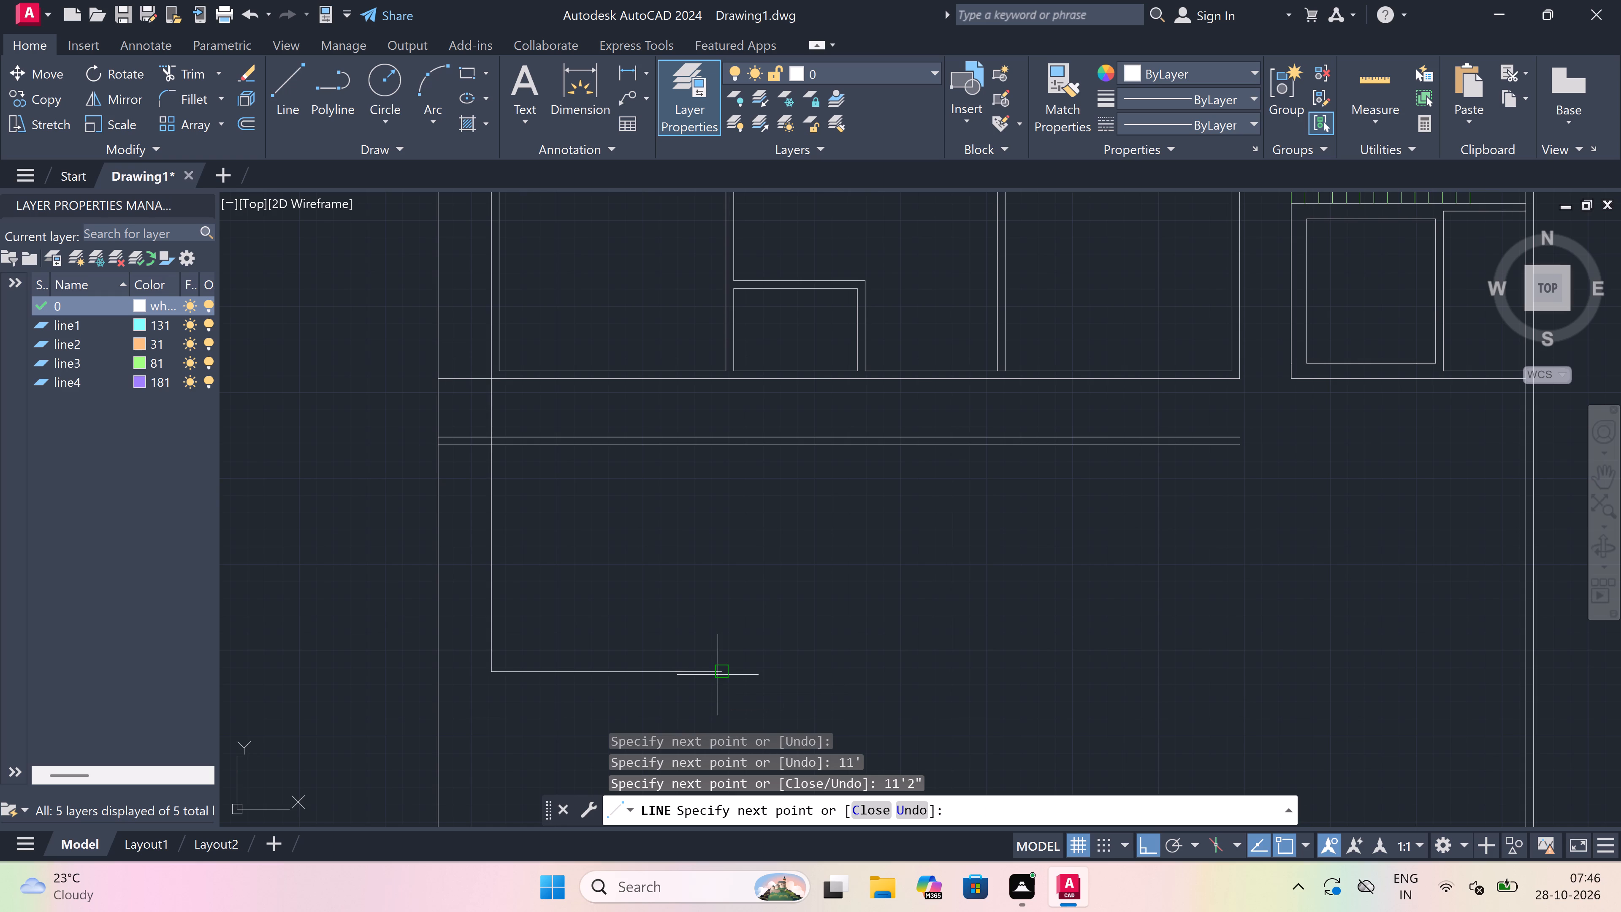
pyautogui.scroll(-3, 707, 662)
pyautogui.scroll(3, 712, 676)
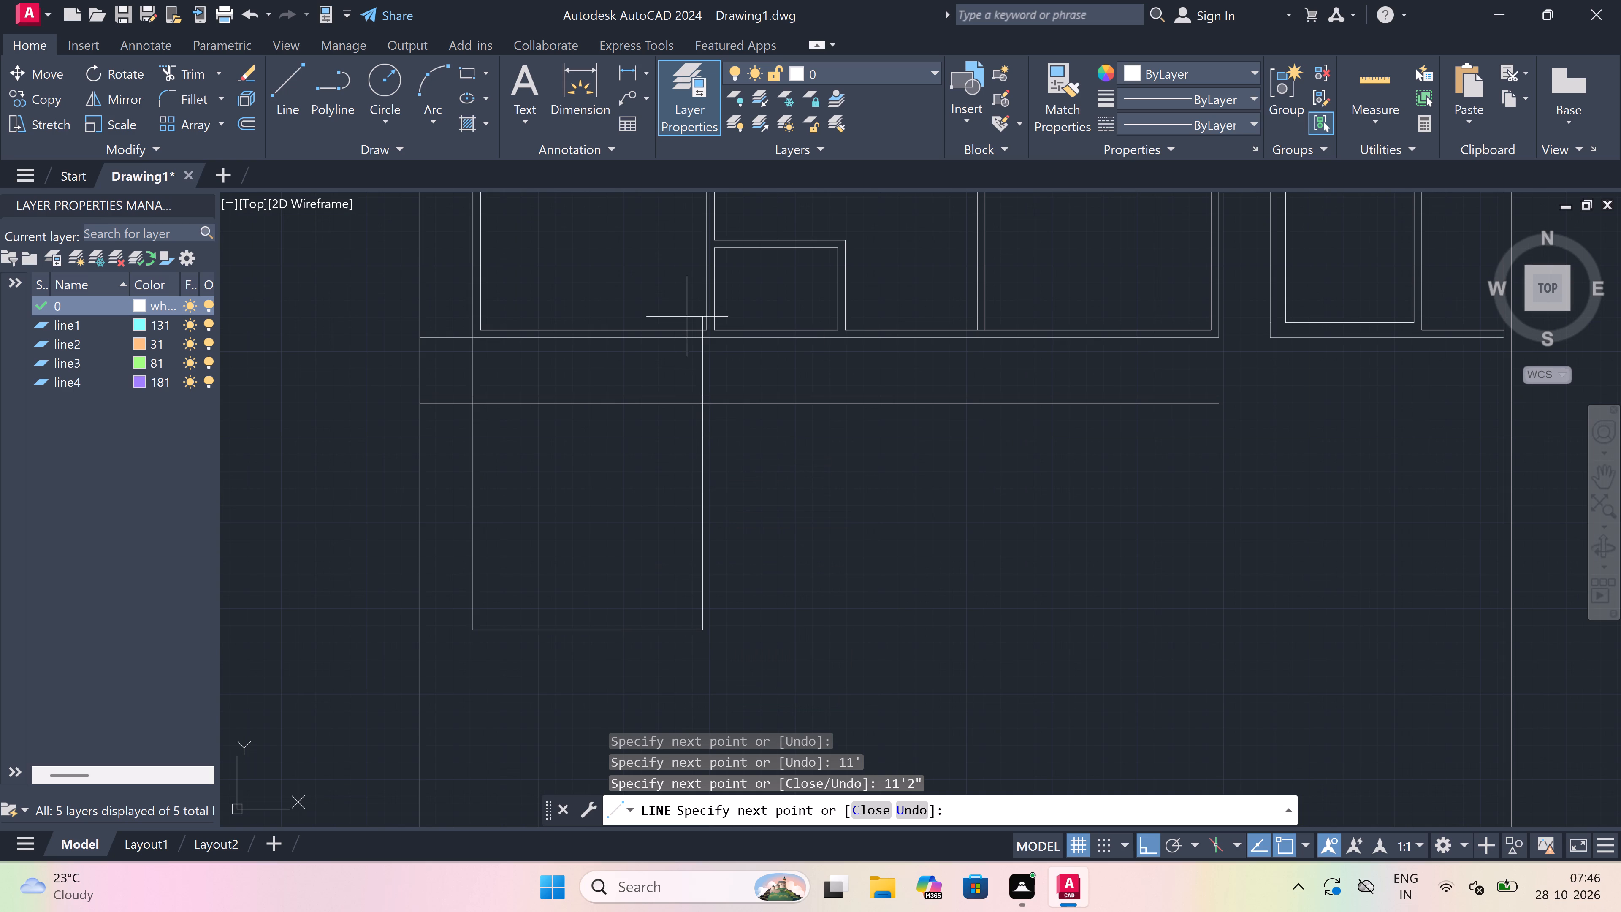
pyautogui.click(701, 403)
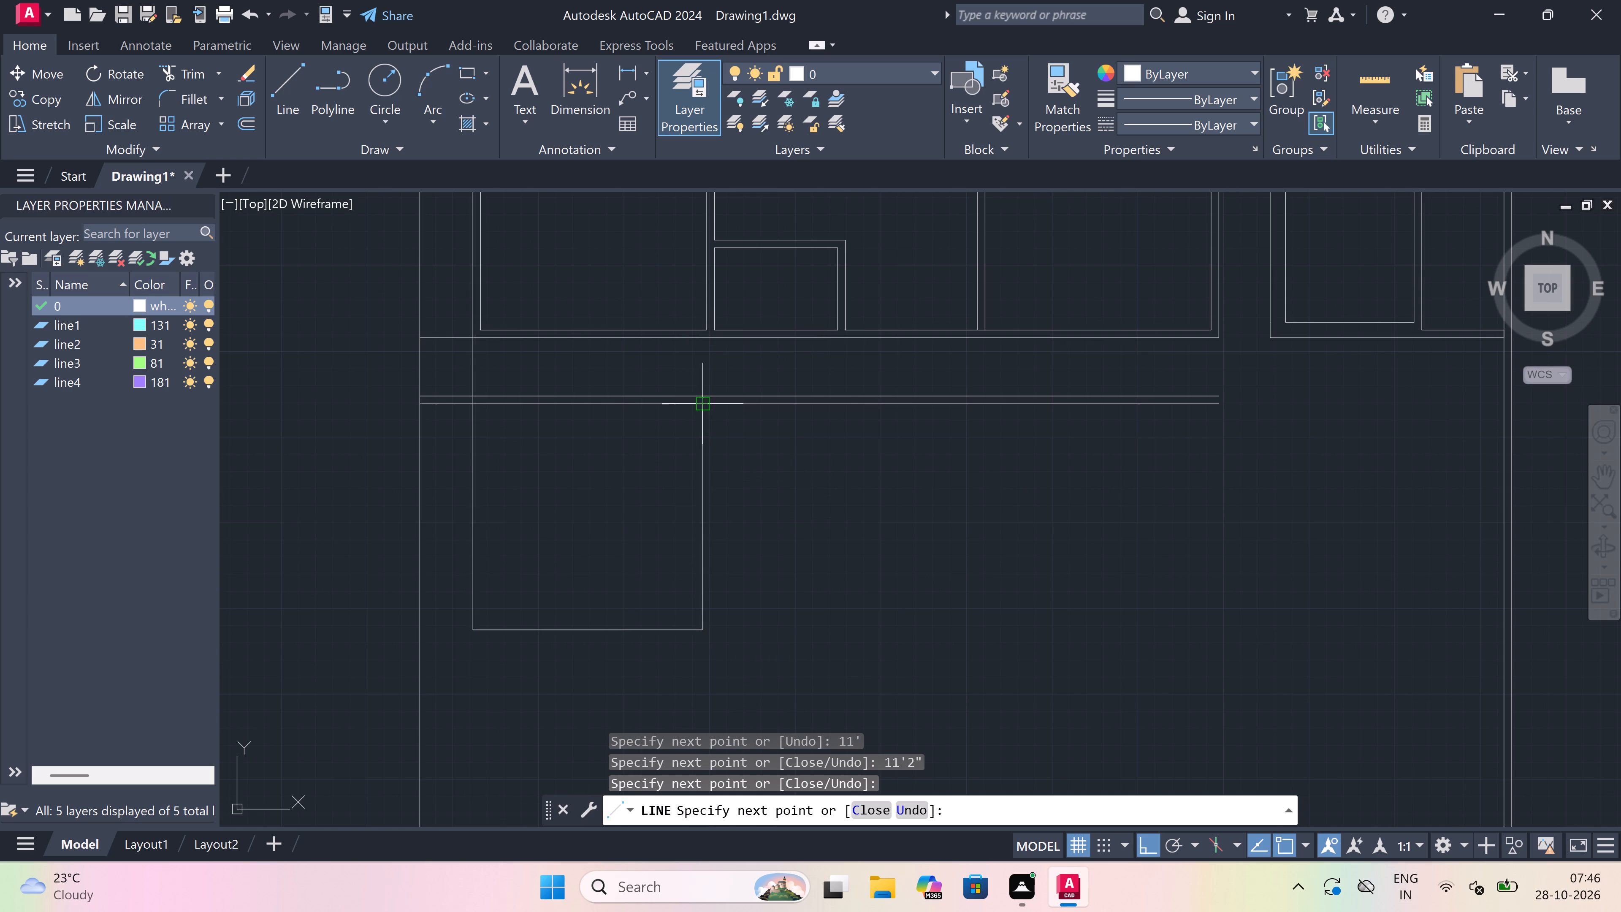
# Continue the line 4.5" outward along the new wall and down the room's right side, level with its inner bottom corner.
pyautogui.scroll(1, 701, 403)
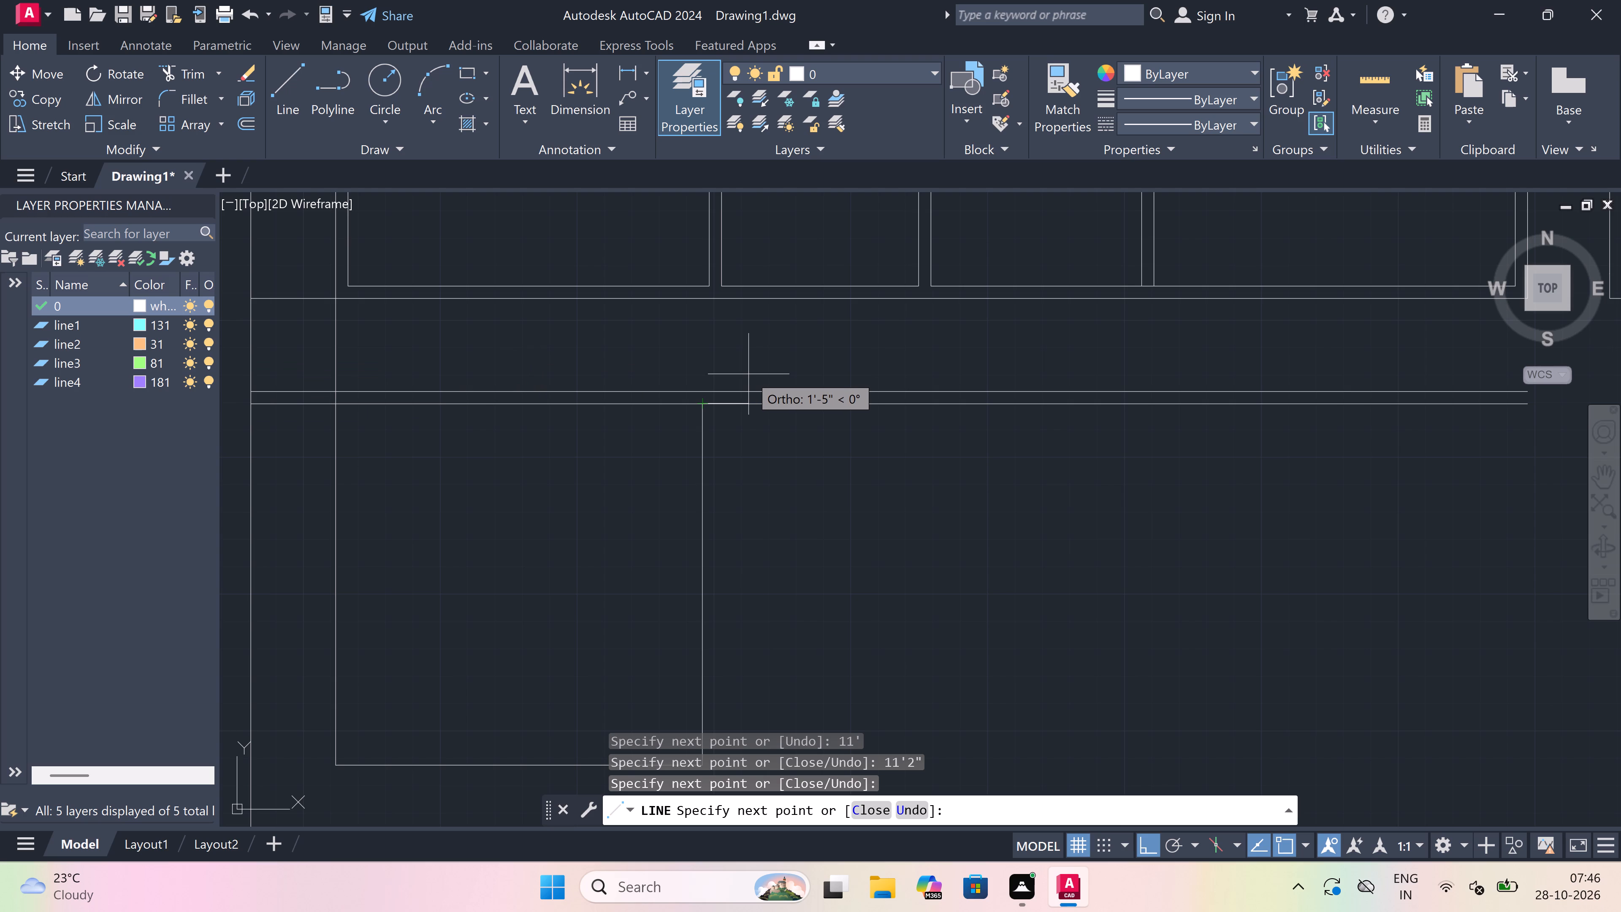
pyautogui.write('4.5"')
pyautogui.press('space')
pyautogui.scroll(-2, 750, 372)
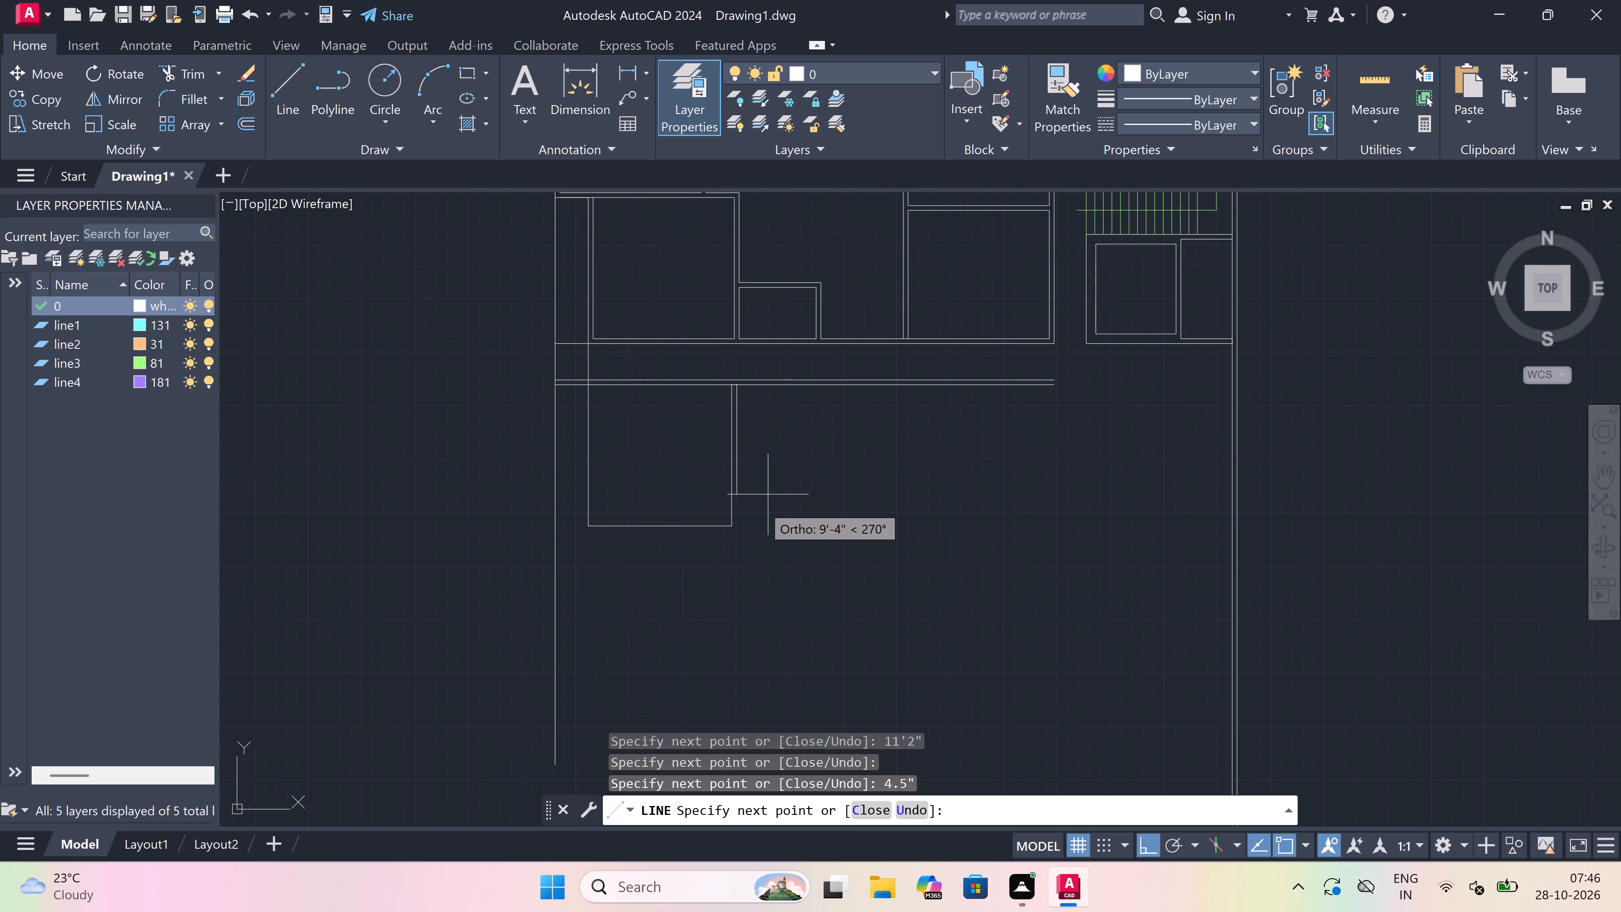
pyautogui.scroll(3, 744, 536)
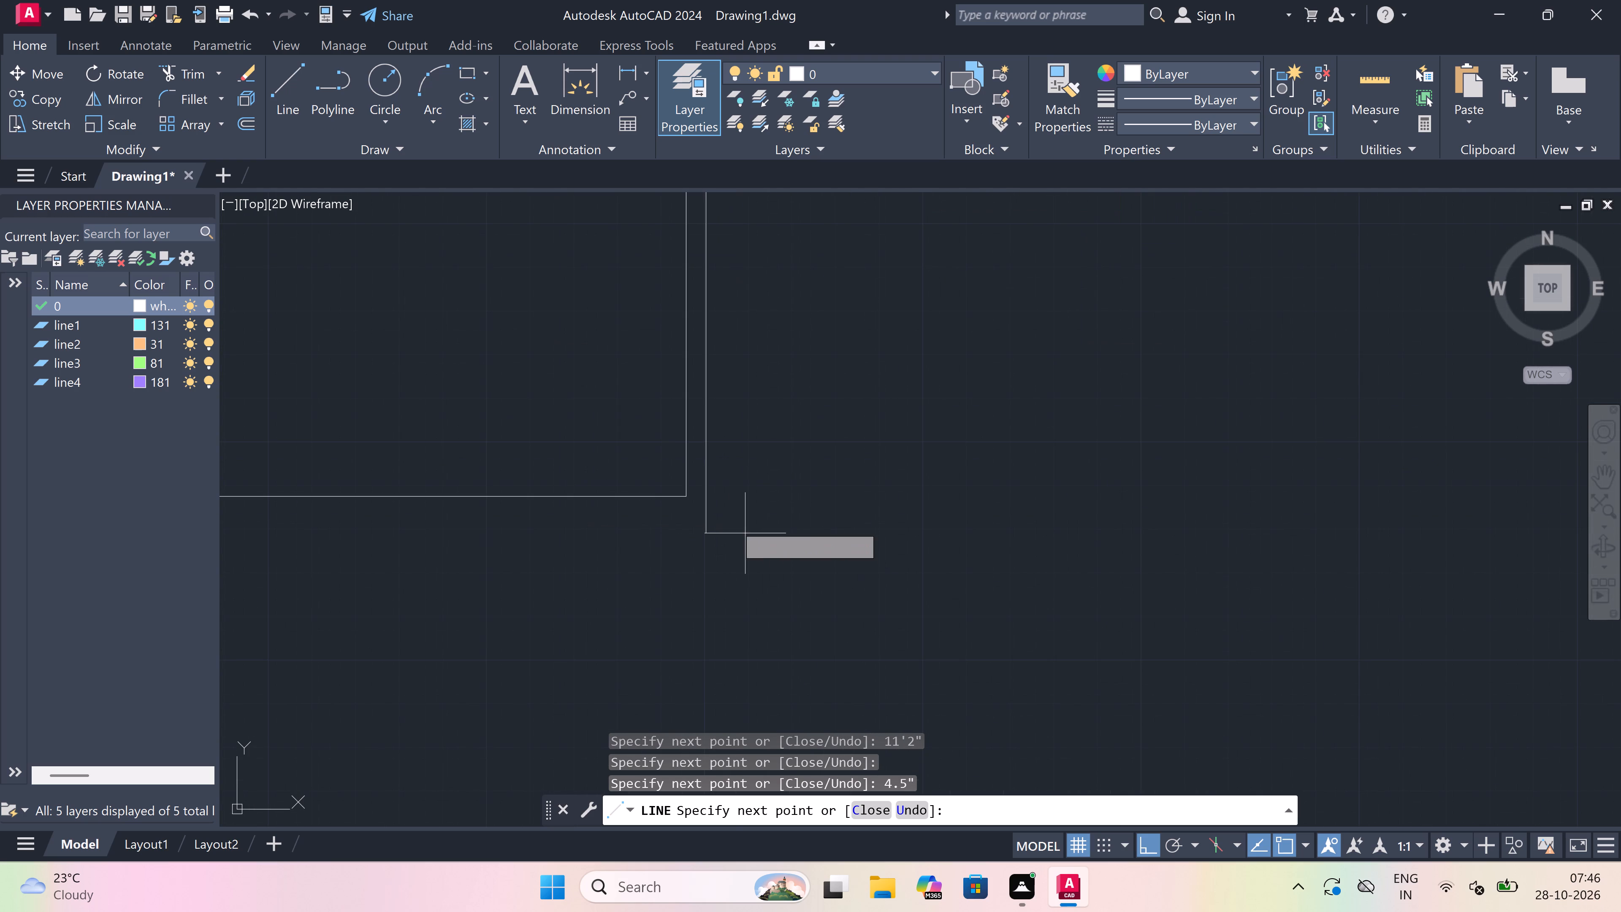
pyautogui.scroll(2, 696, 502)
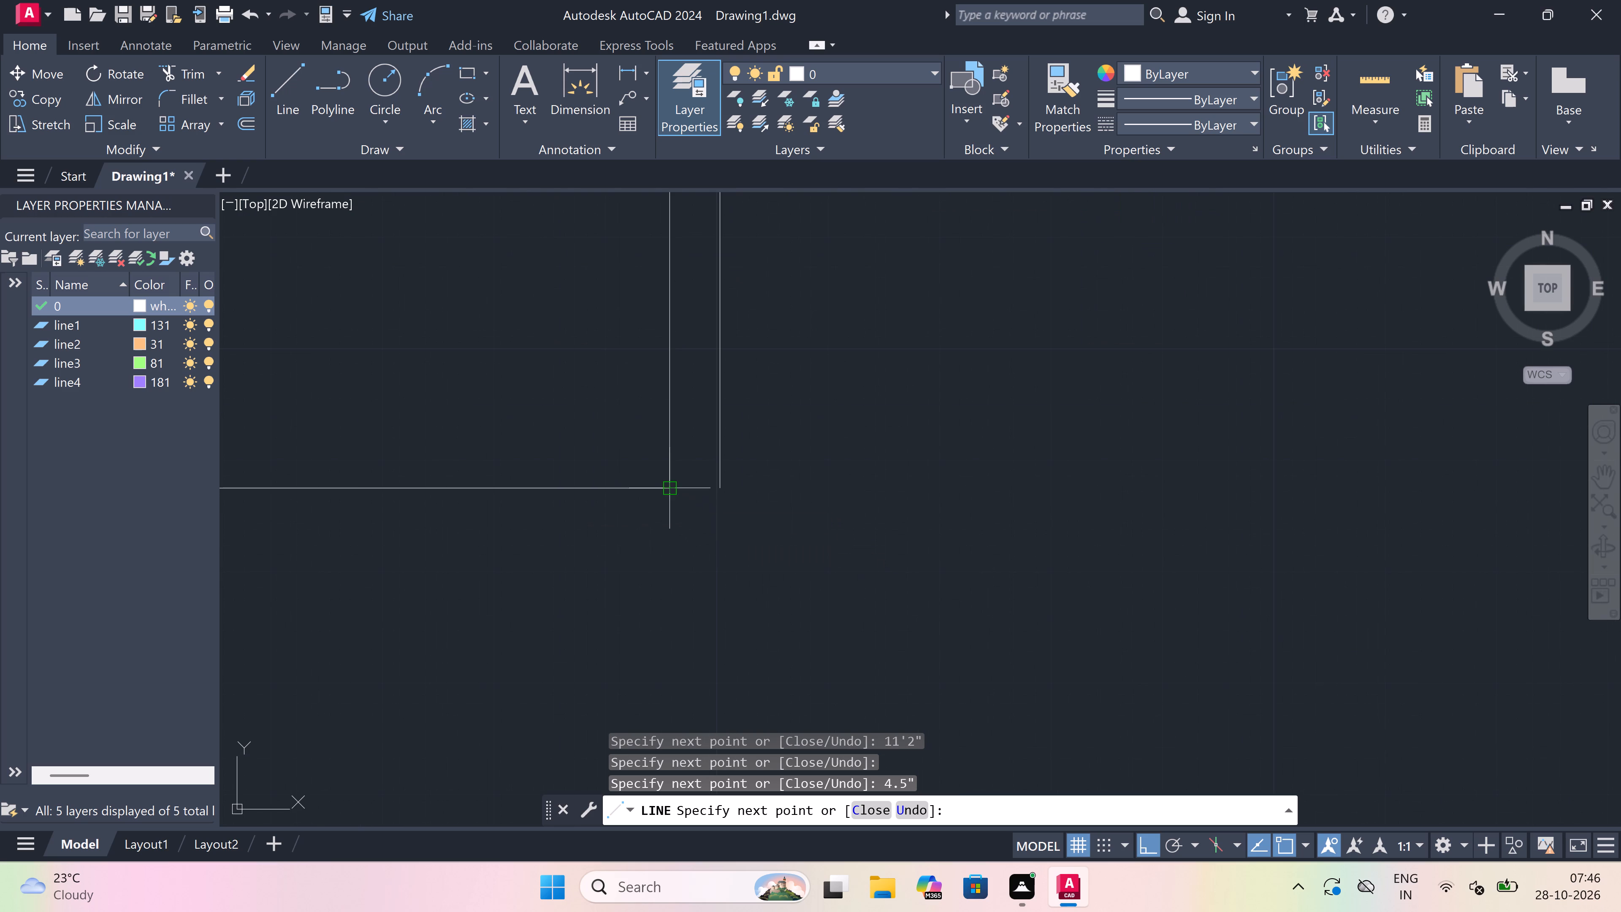
pyautogui.click(713, 486)
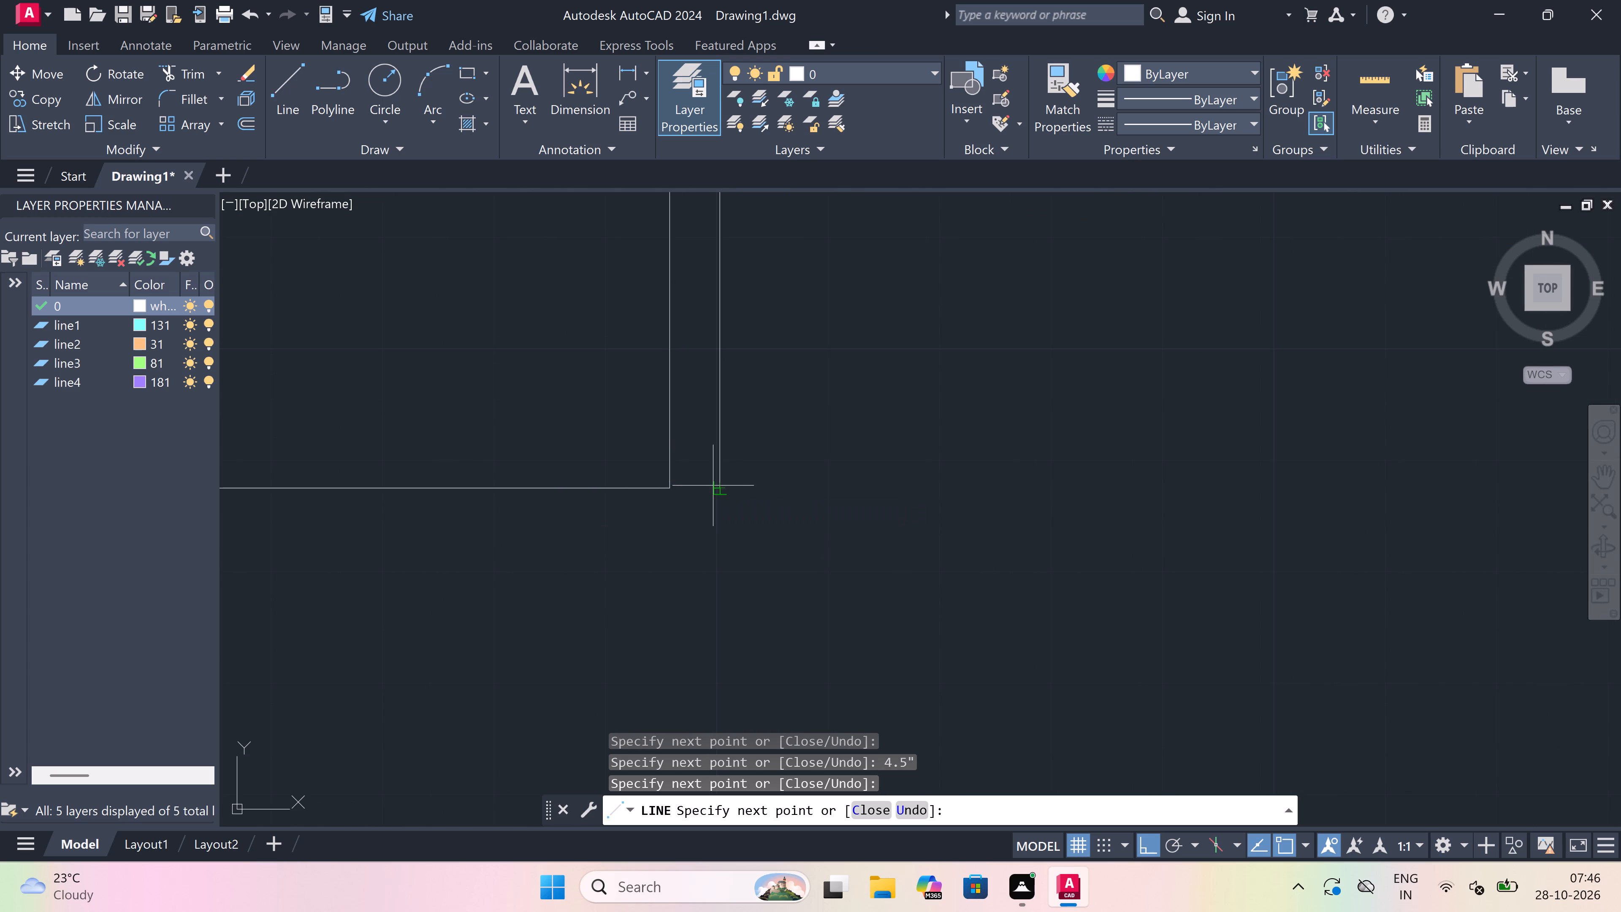
# Continue the outer wall line 4.5" further down and across below the room's bottom line, ending beneath its left inner corner.
pyautogui.scroll(-3, 713, 486)
pyautogui.scroll(1, 691, 516)
pyautogui.press('3')
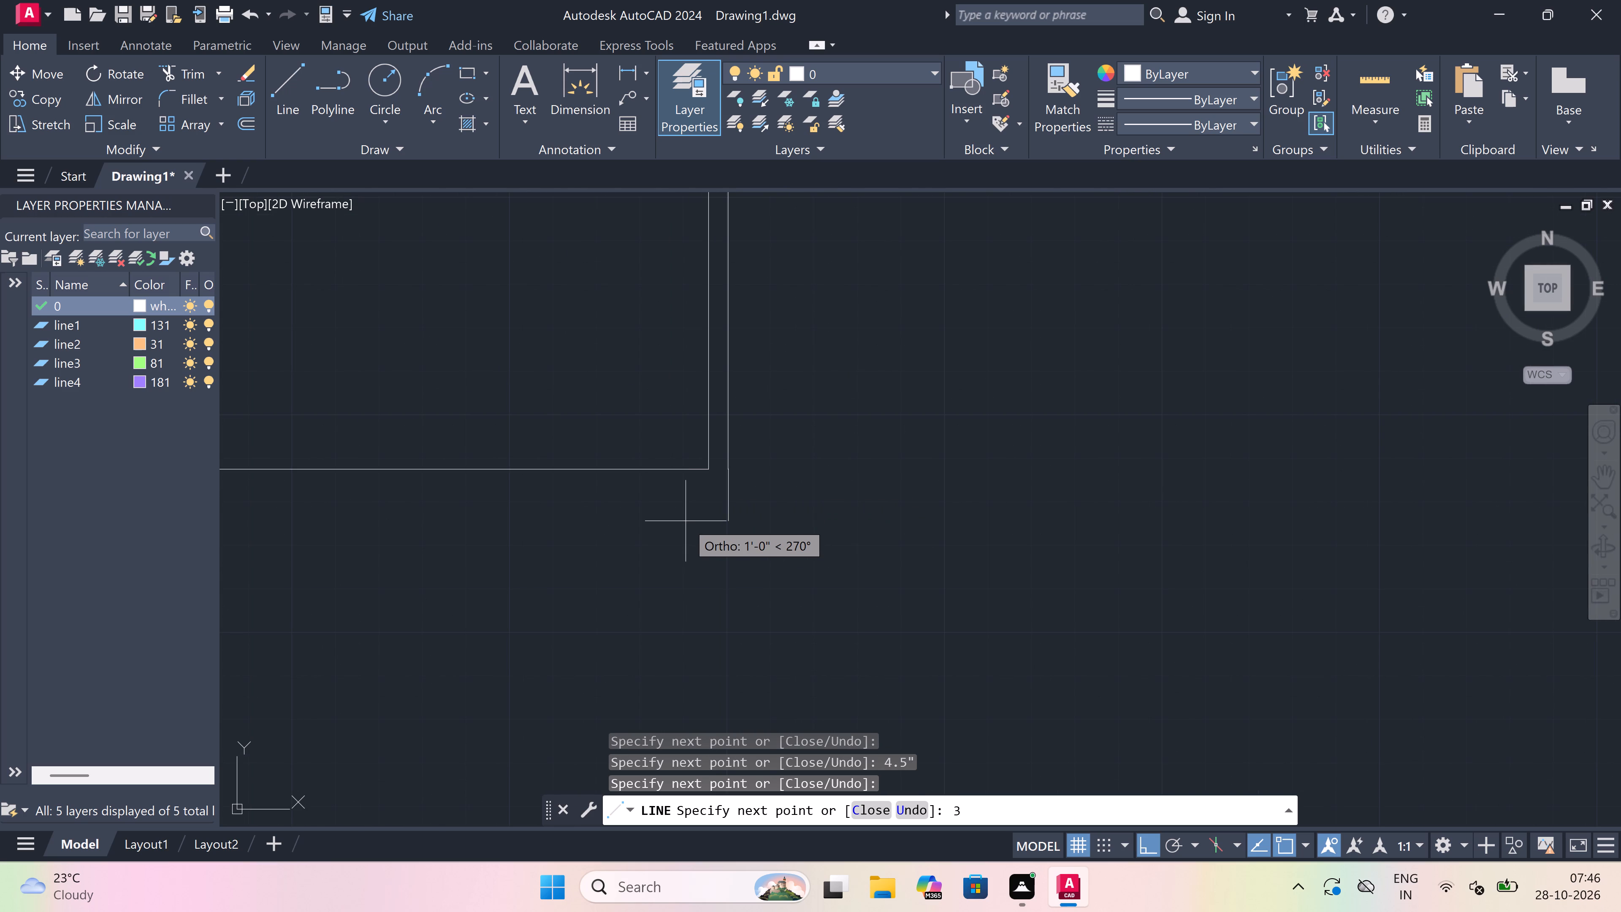
pyautogui.press('BackSpace')
pyautogui.write('4.5"')
pyautogui.press('space')
pyautogui.scroll(-3, 686, 522)
pyautogui.scroll(1, 555, 524)
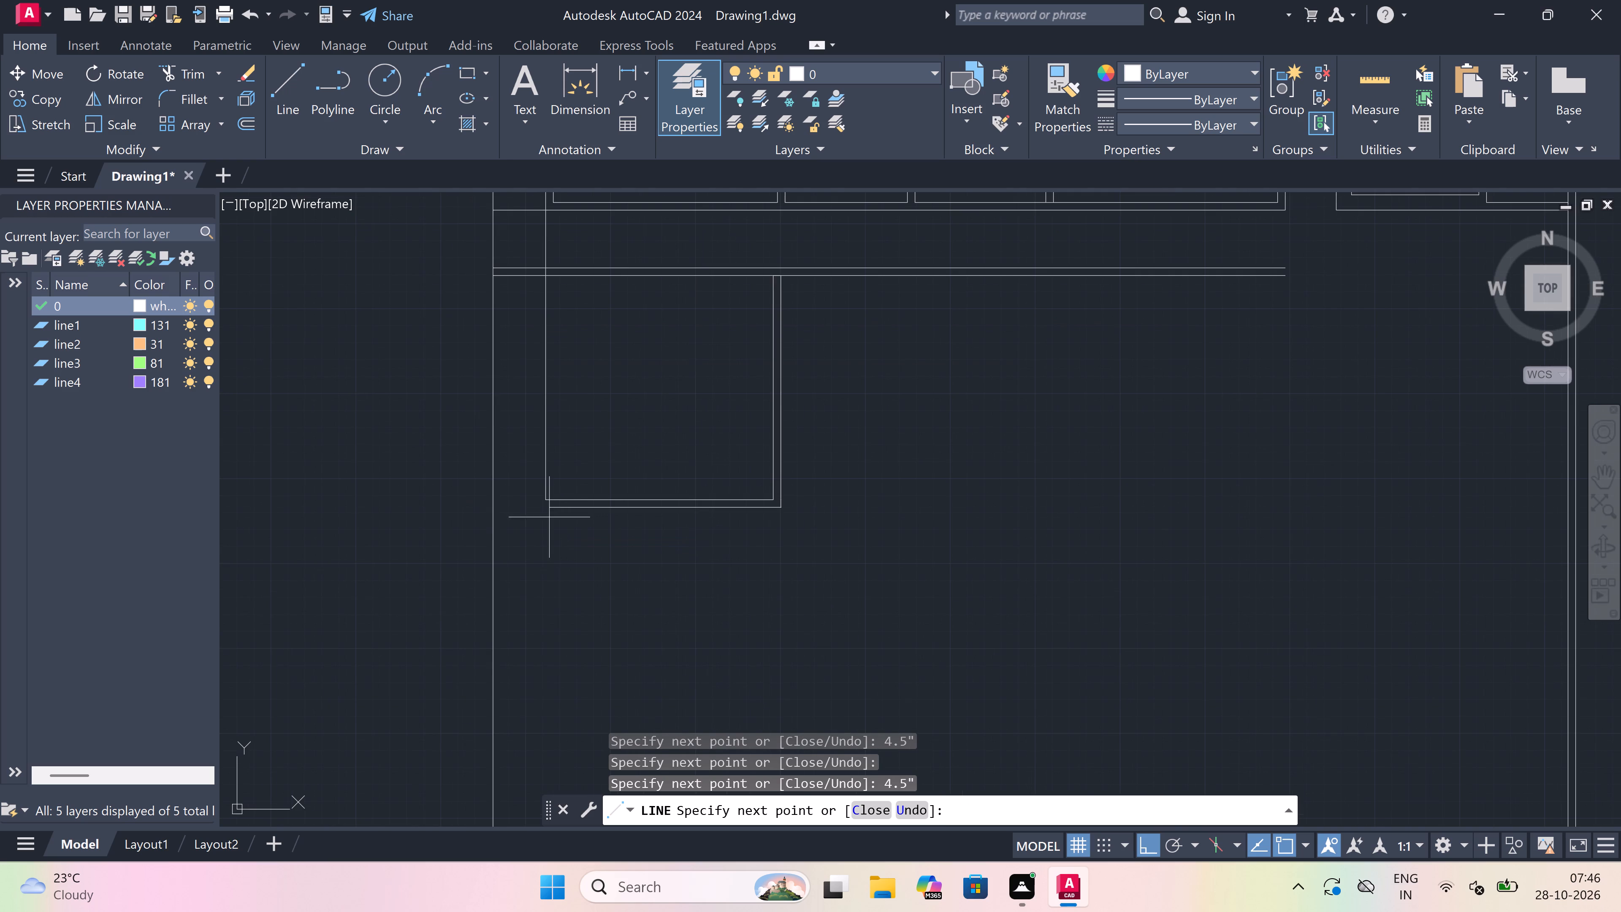
pyautogui.scroll(2, 534, 504)
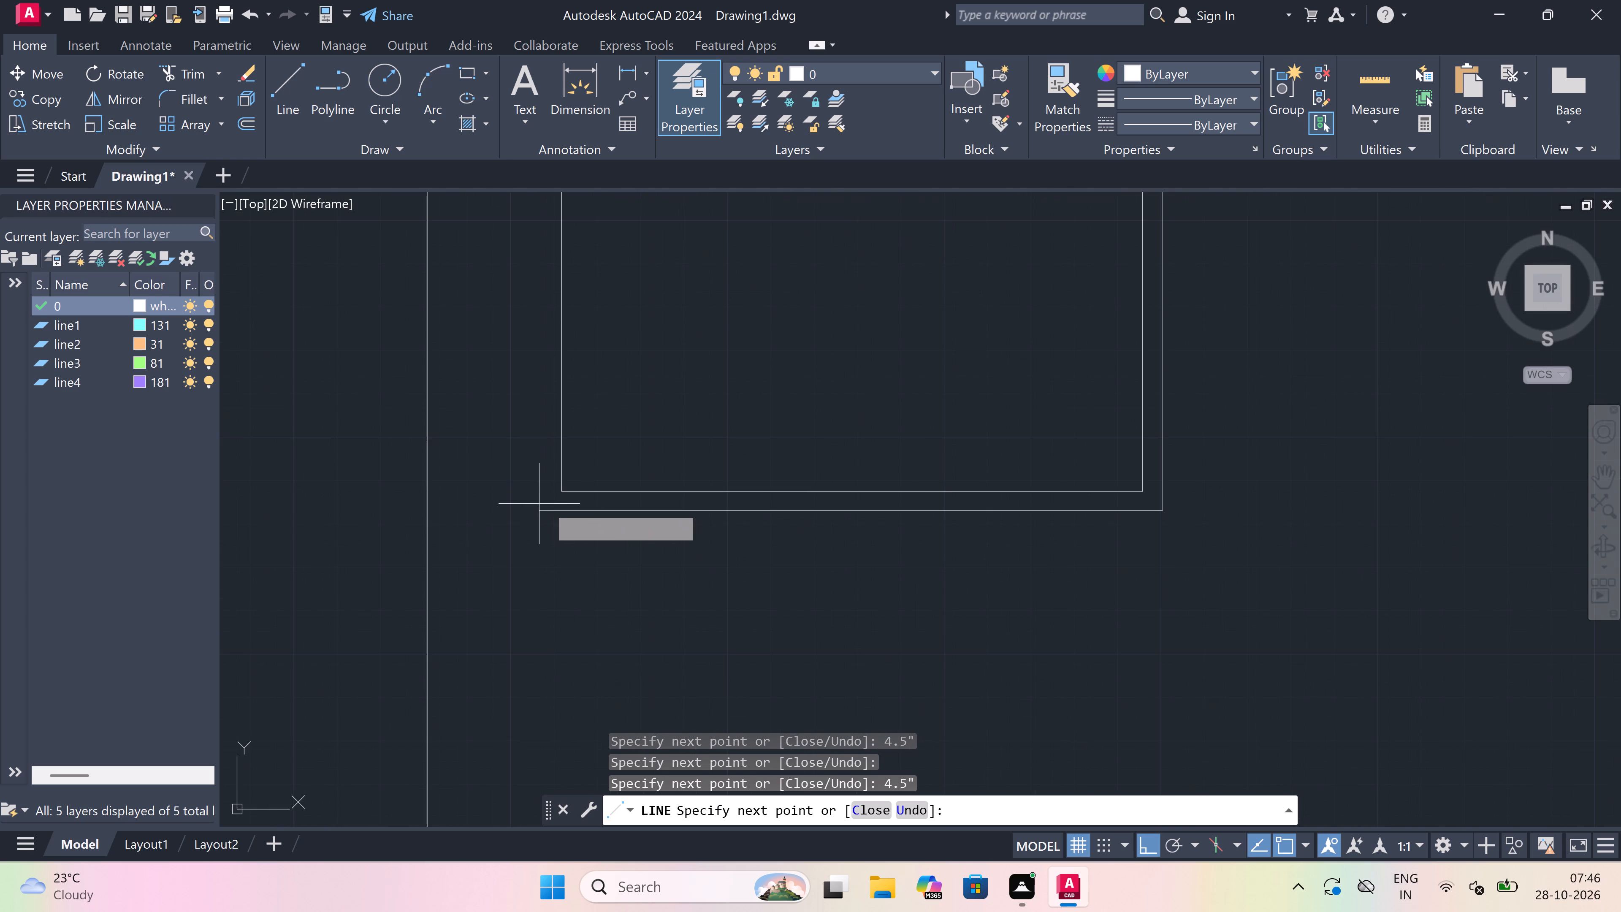
pyautogui.scroll(1, 556, 515)
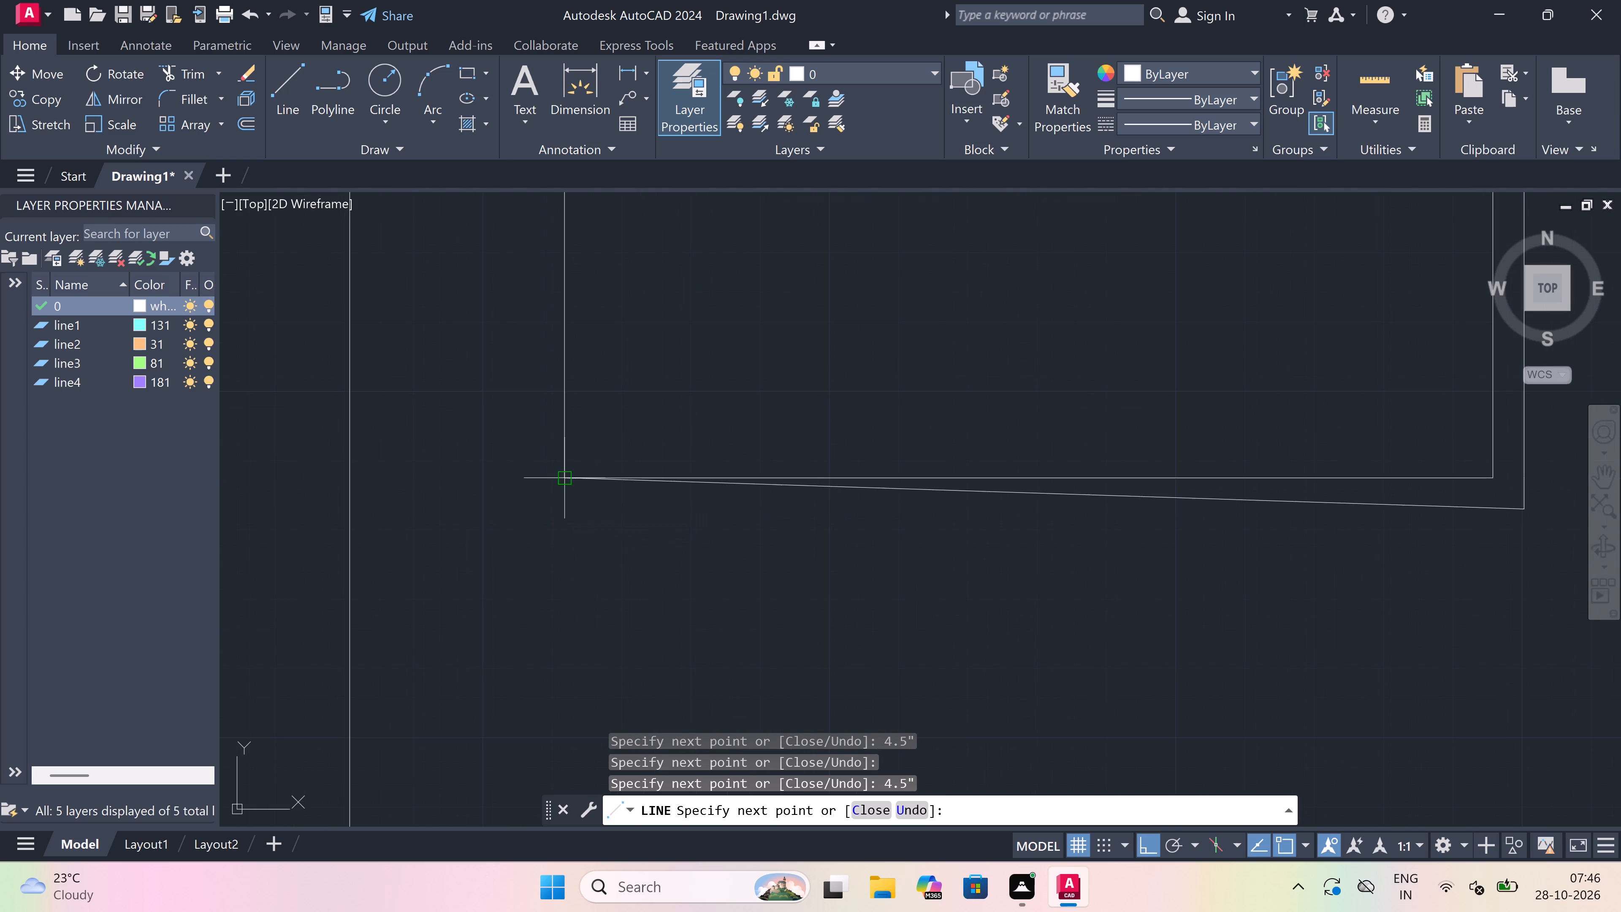
pyautogui.click(567, 512)
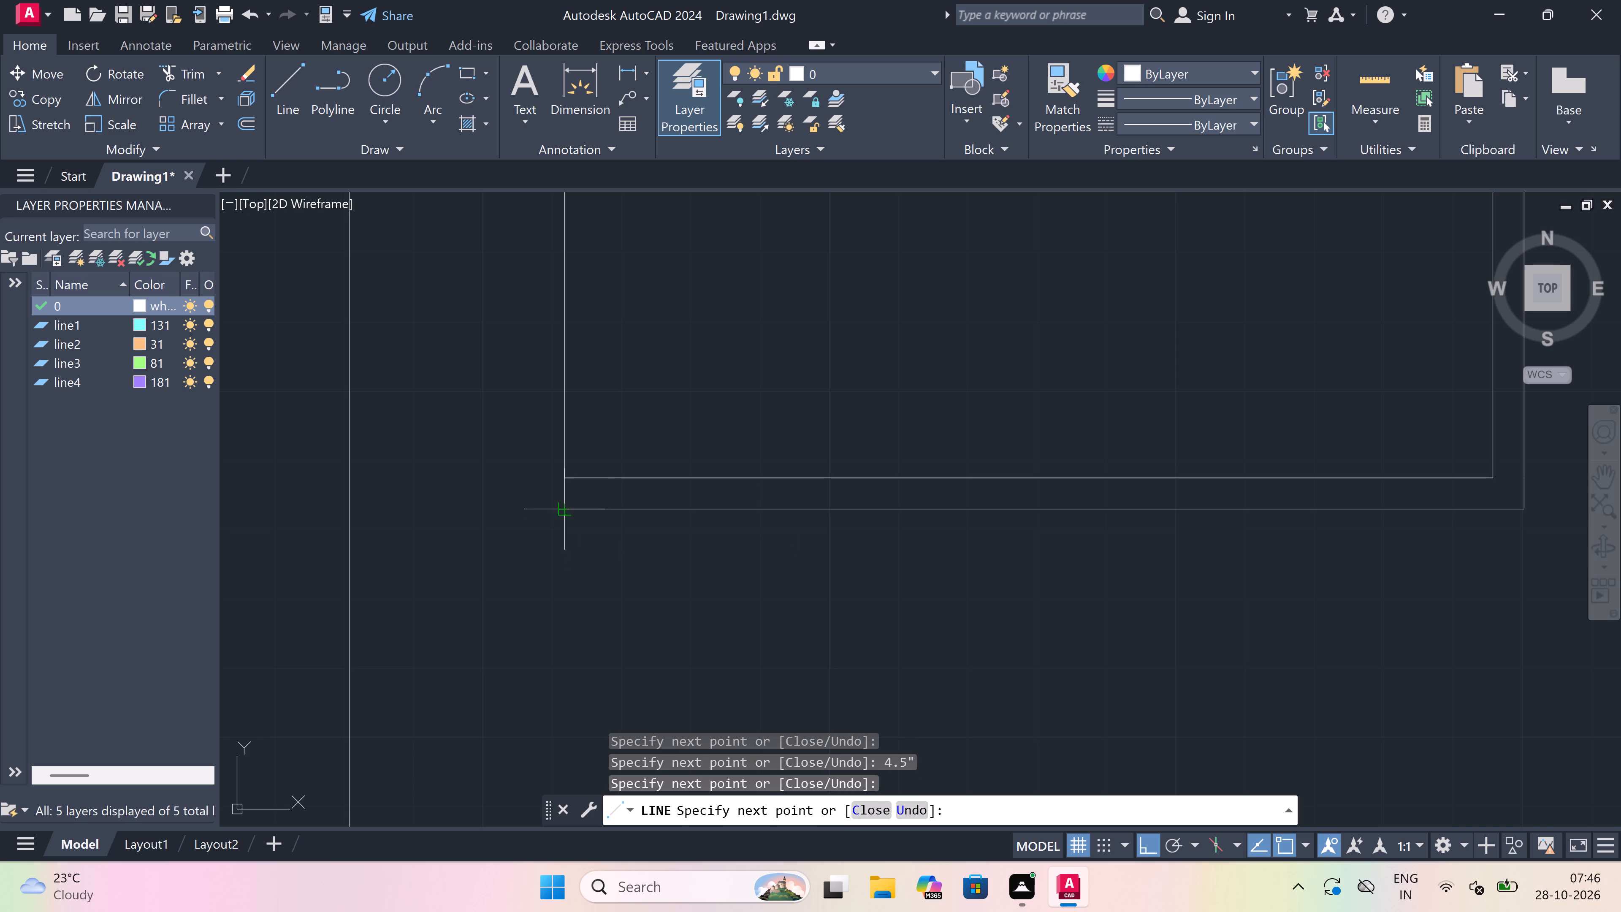
# Extend the outer outline 4.5" past the left inner corner and draw it up to the new wall's lower line.
pyautogui.write('4.5')
pyautogui.write('"')
pyautogui.press('space')
pyautogui.scroll(-3, 434, 544)
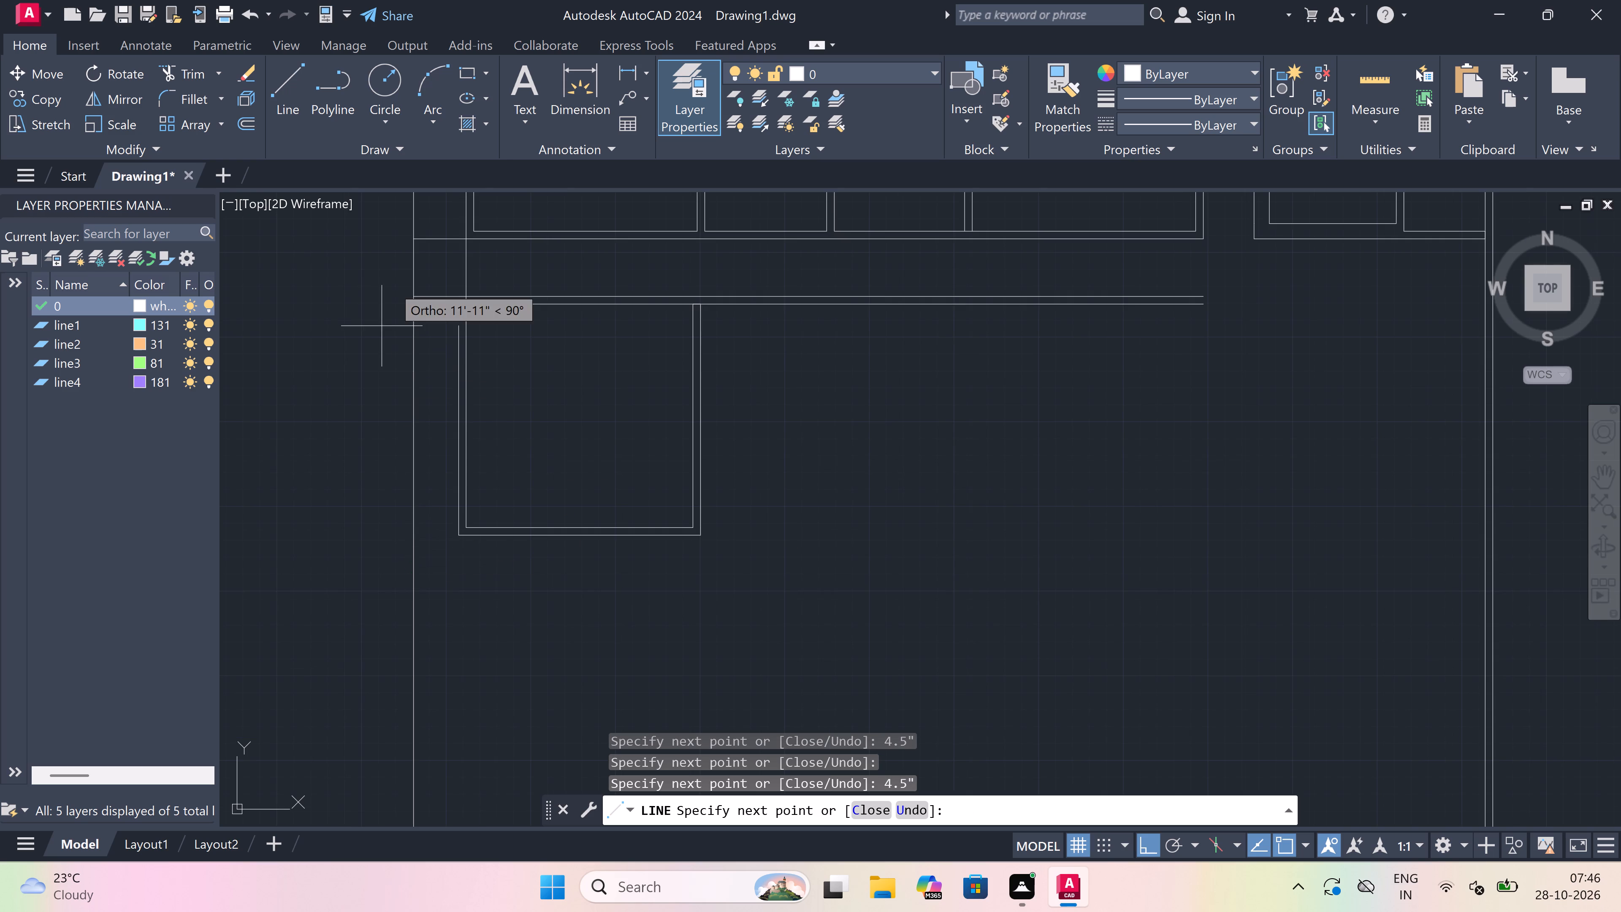
pyautogui.scroll(1, 465, 332)
pyautogui.scroll(2, 440, 296)
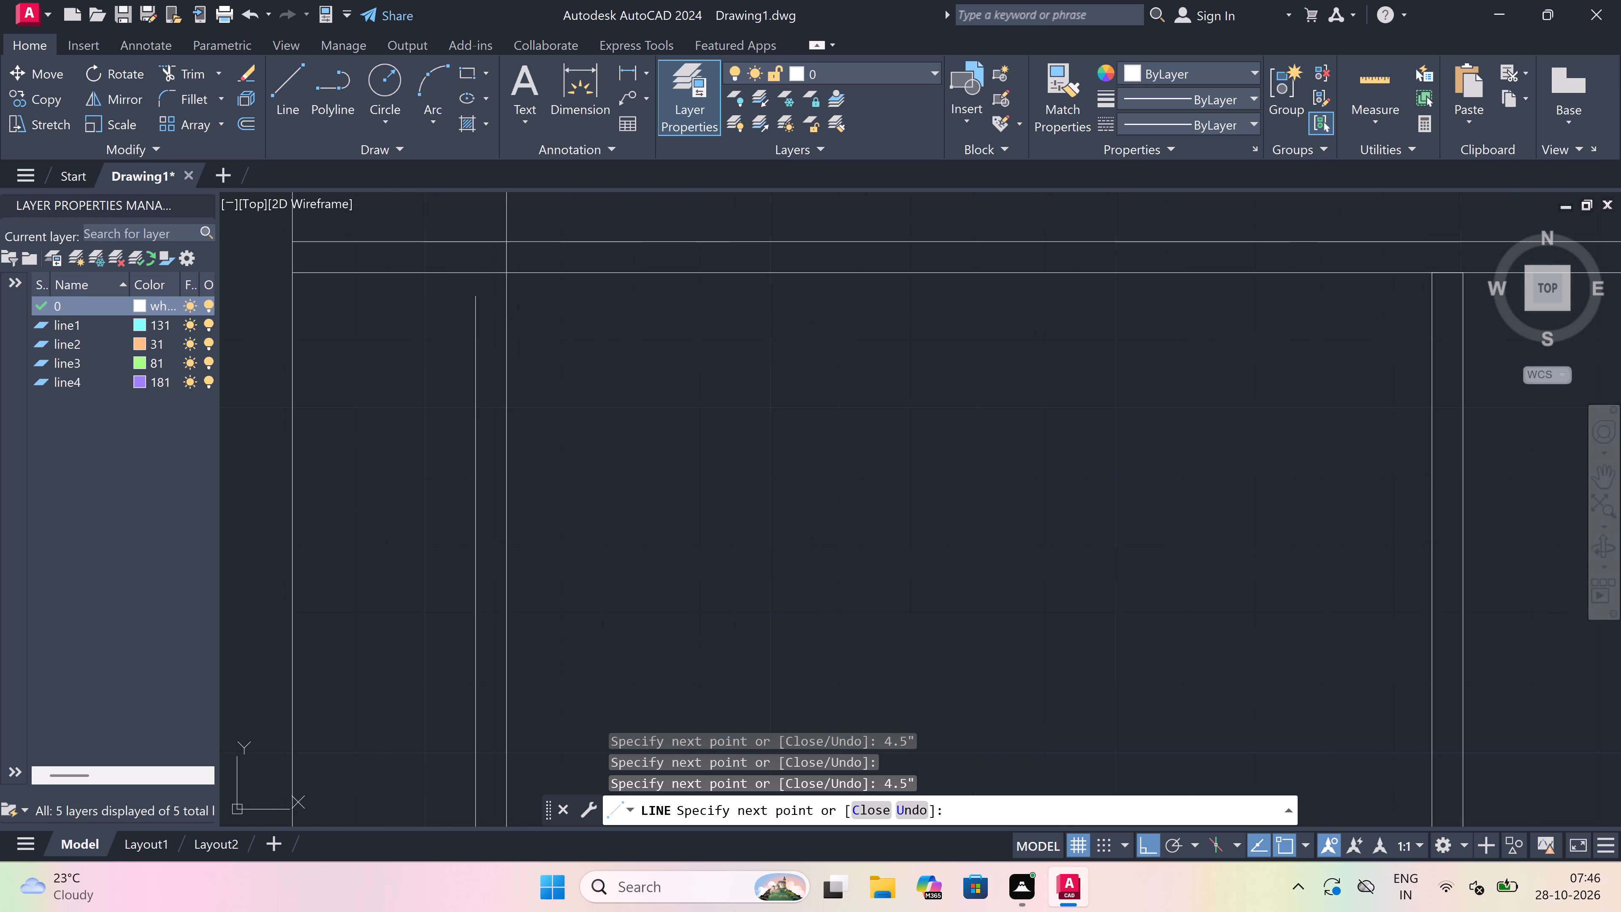
pyautogui.click(474, 266)
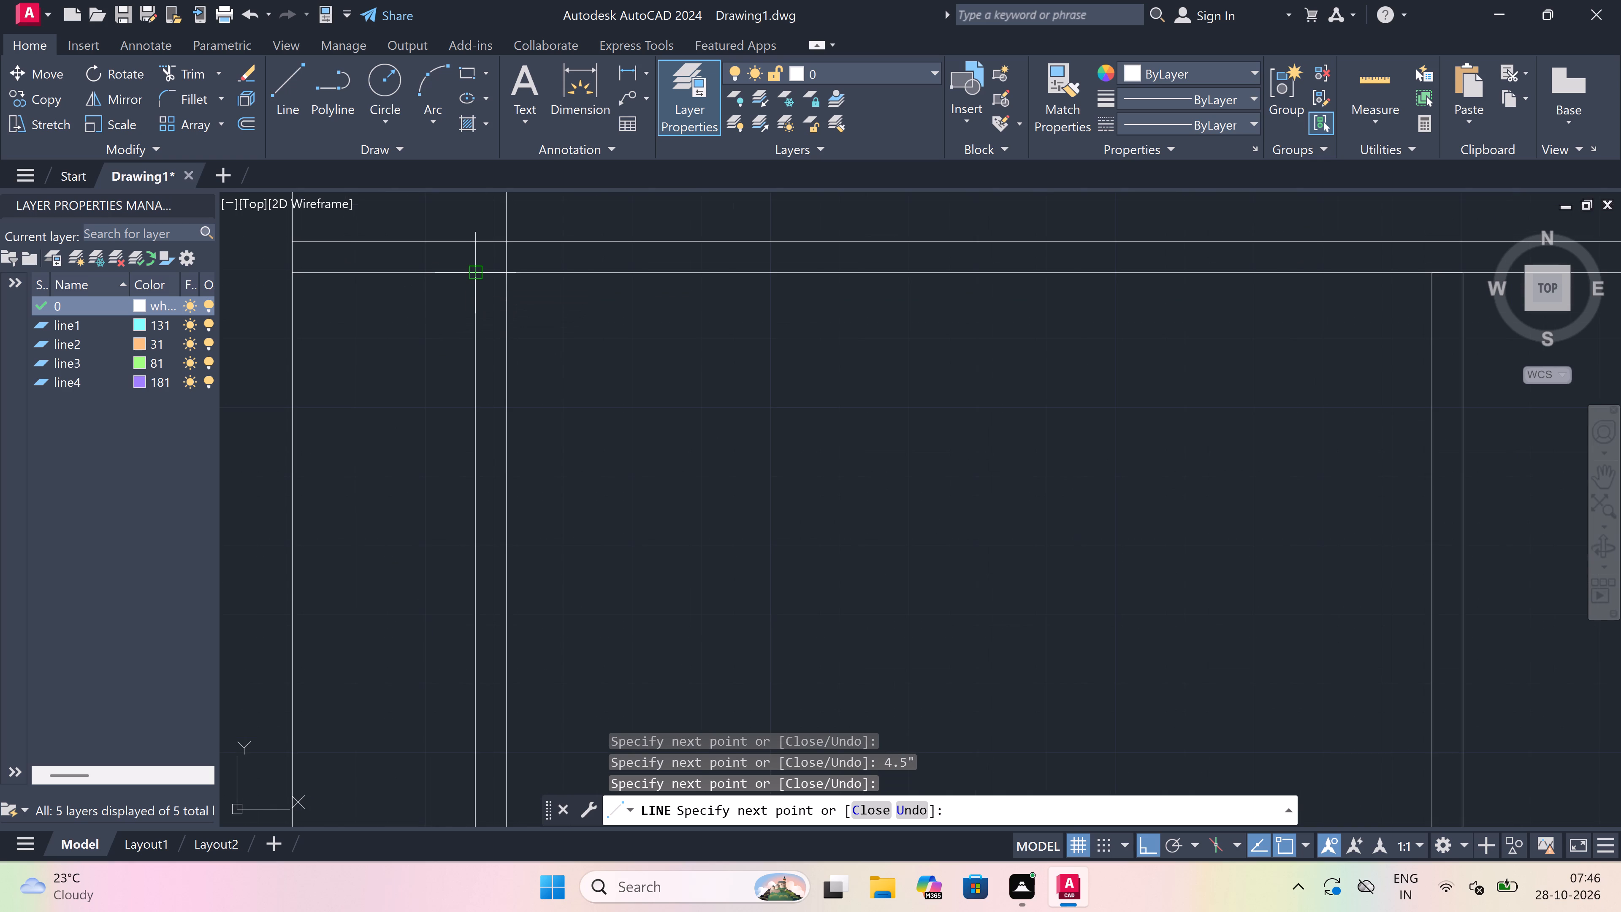
pyautogui.press('Escape')
# Trim the wall's lower line between the room's left double lines, and the inner line crossing the gap below the block.
pyautogui.write('tr')
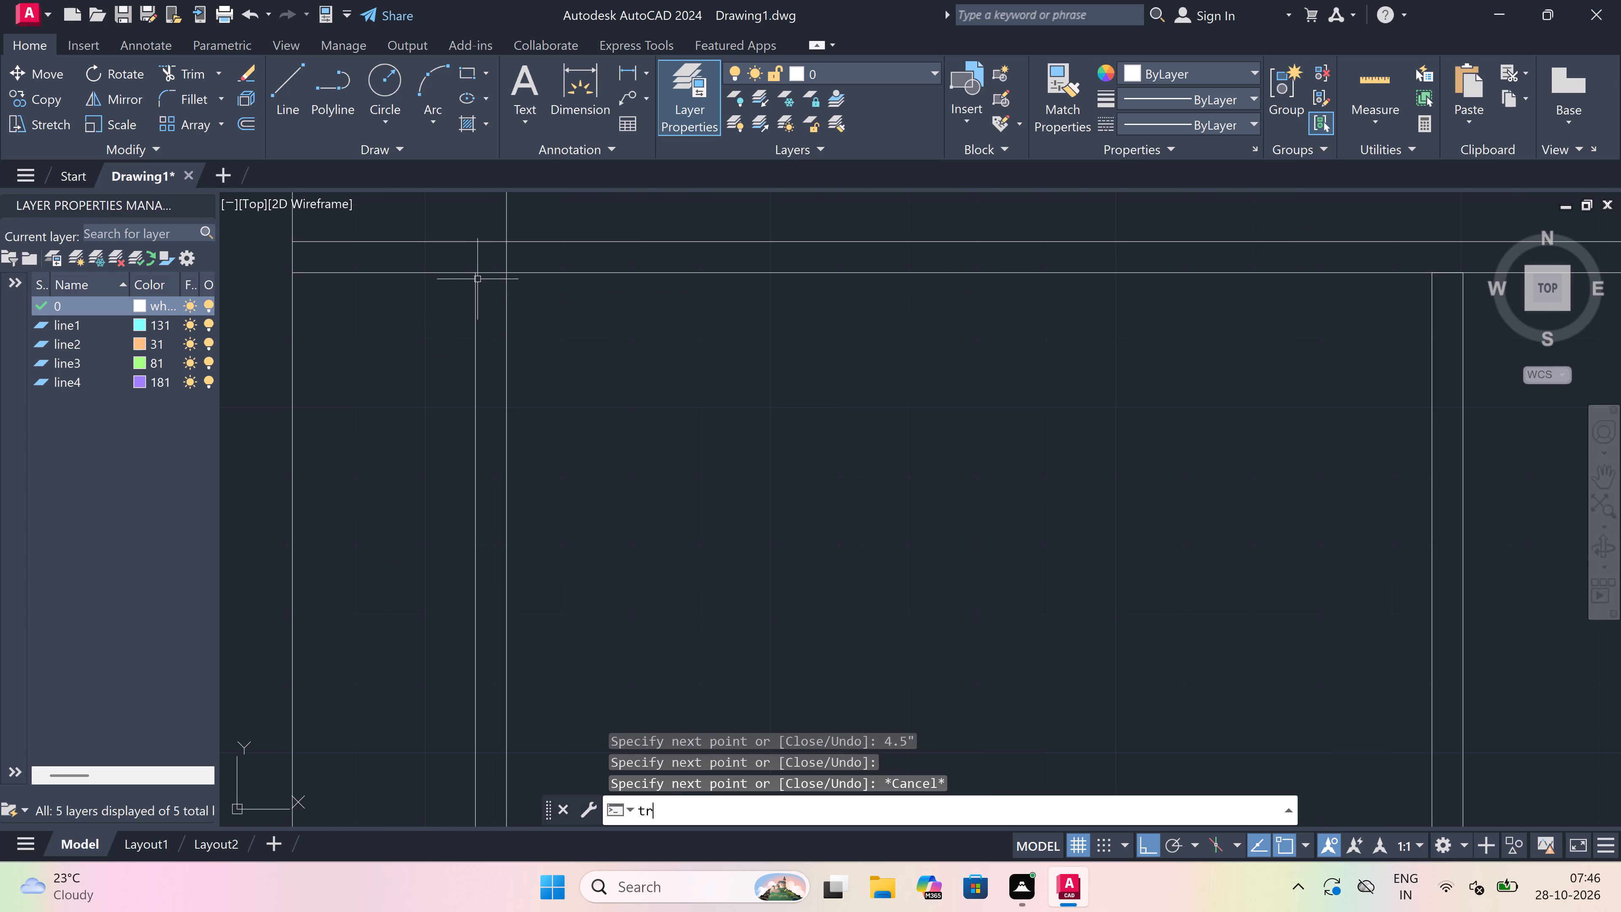
pyautogui.press('space')
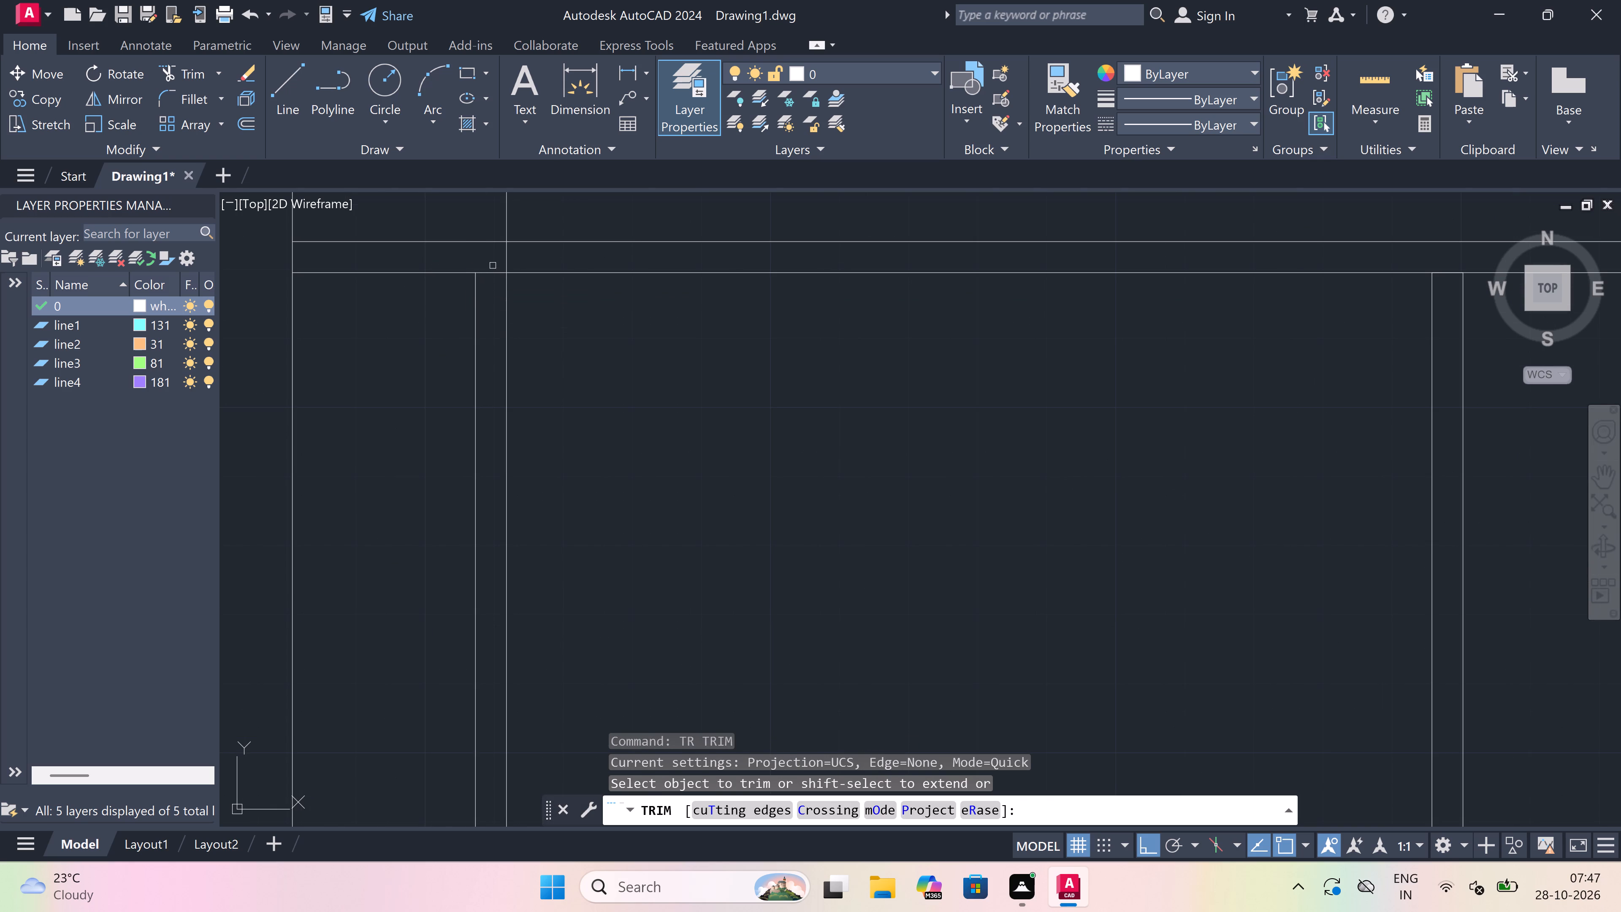
pyautogui.click(493, 266)
pyautogui.click(492, 299)
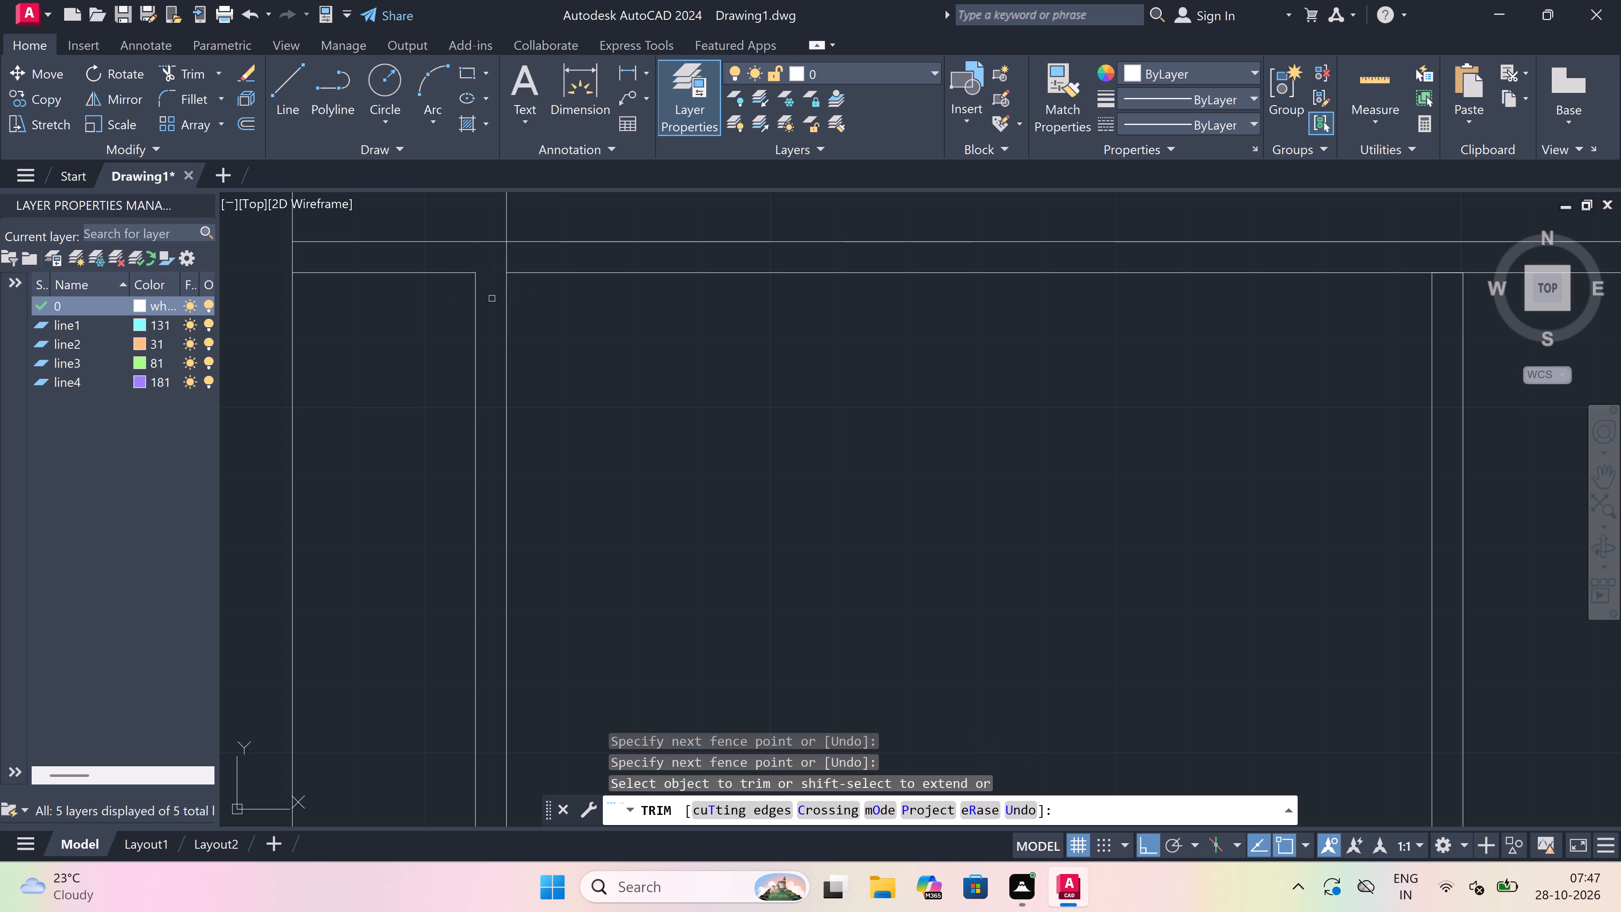
pyautogui.scroll(-4, 500, 336)
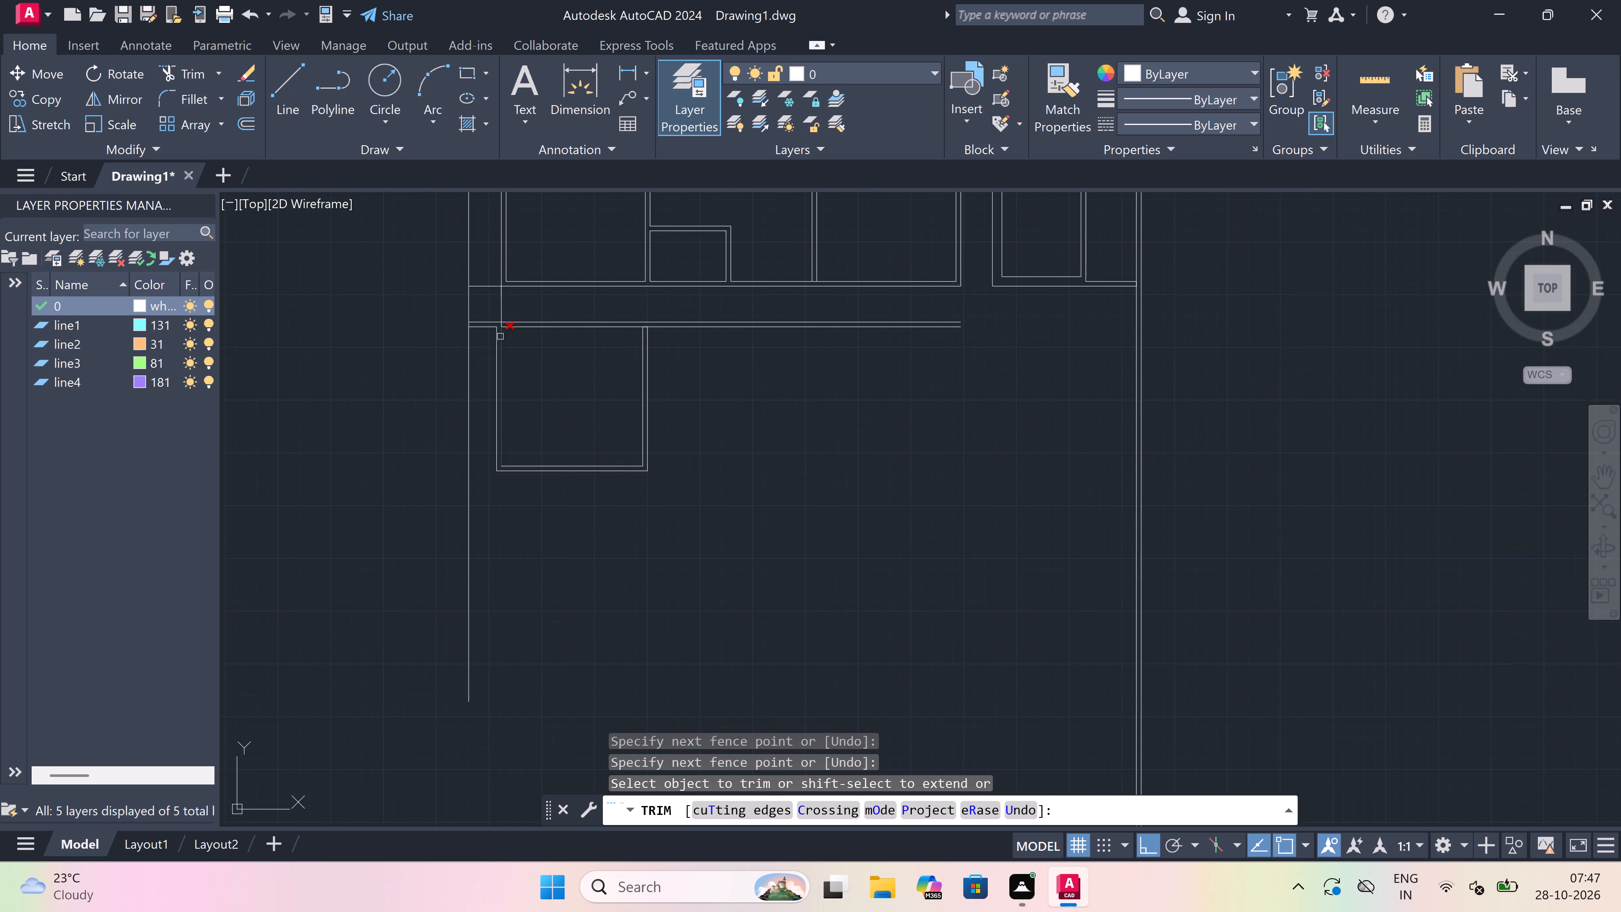
pyautogui.scroll(3, 502, 306)
pyautogui.click(491, 300)
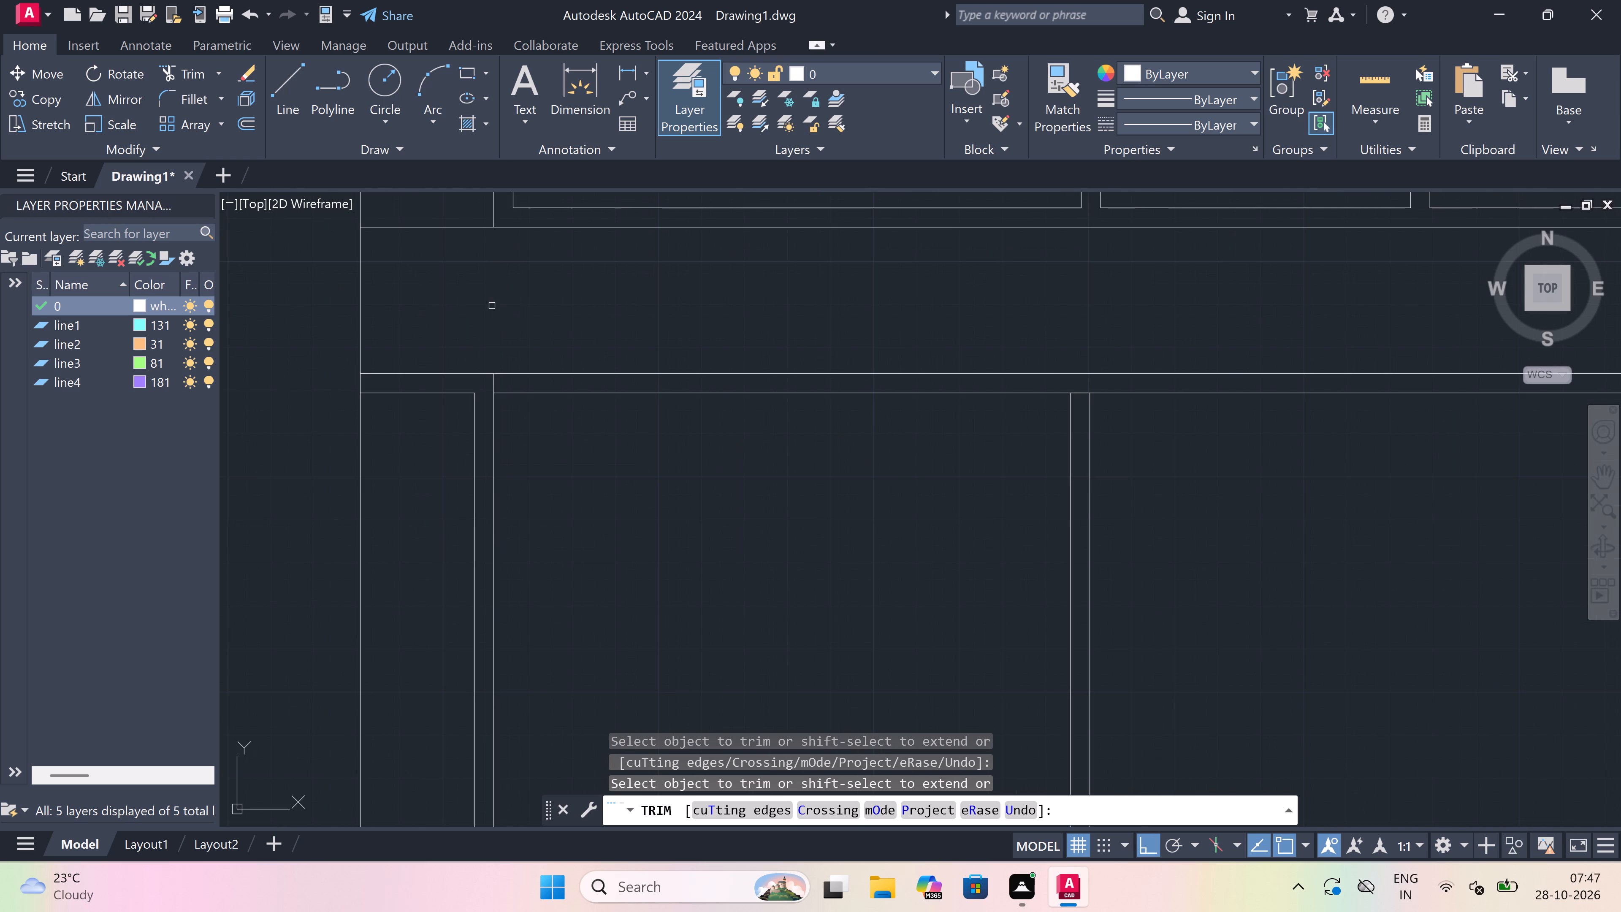
# Trim the left inner line's end inside the new wall and the wall's lower-line stub outside the room.
pyautogui.click(470, 383)
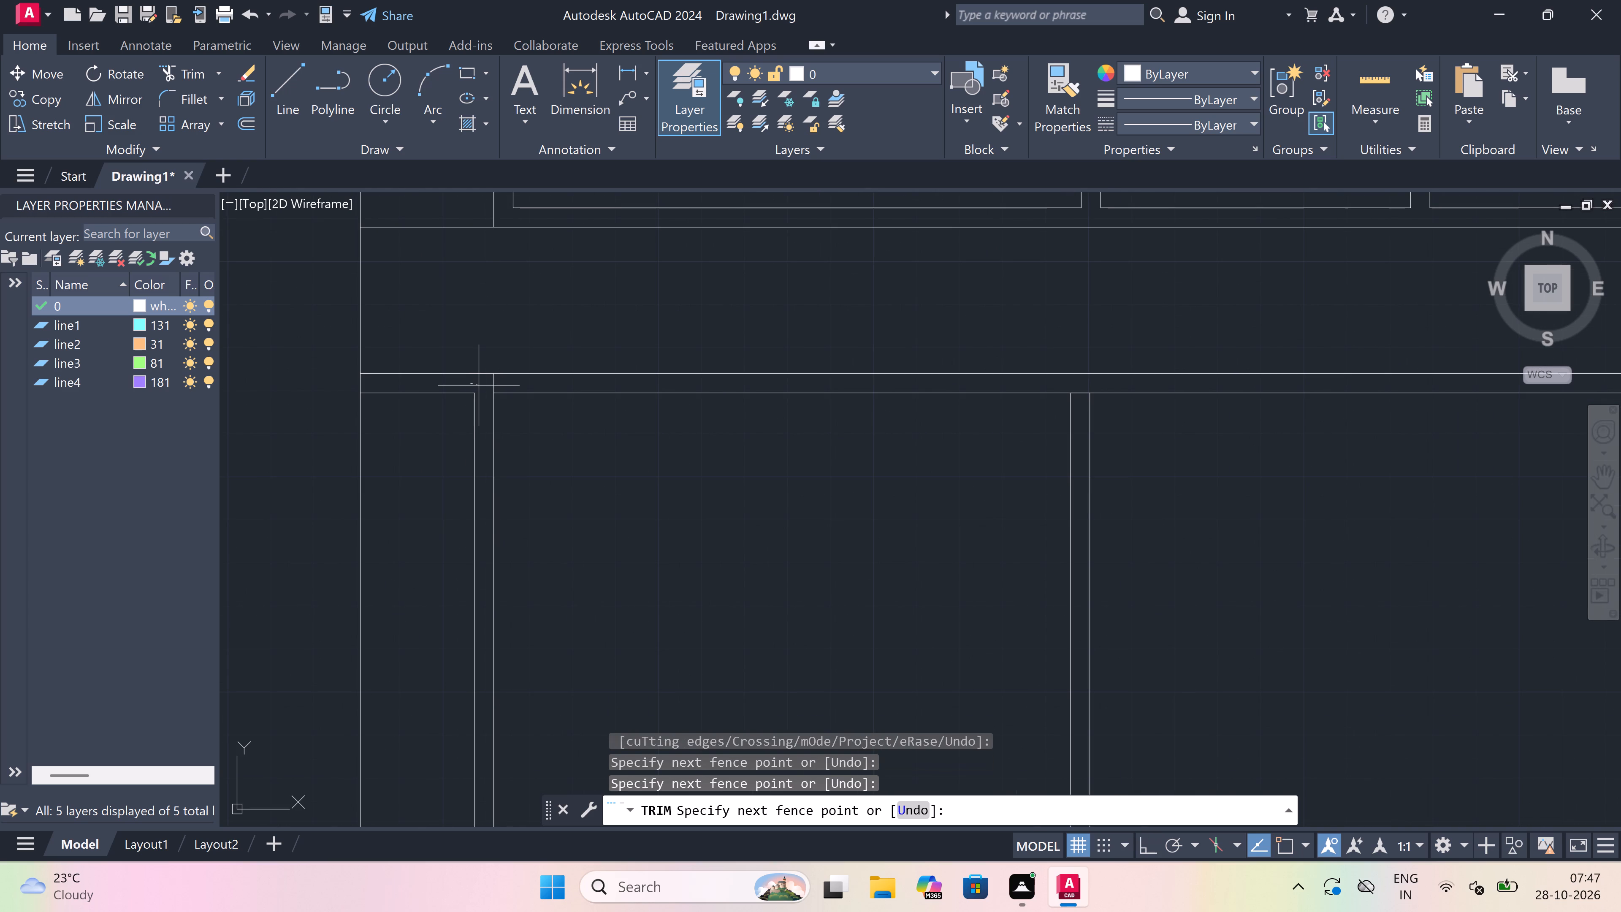
pyautogui.click(428, 391)
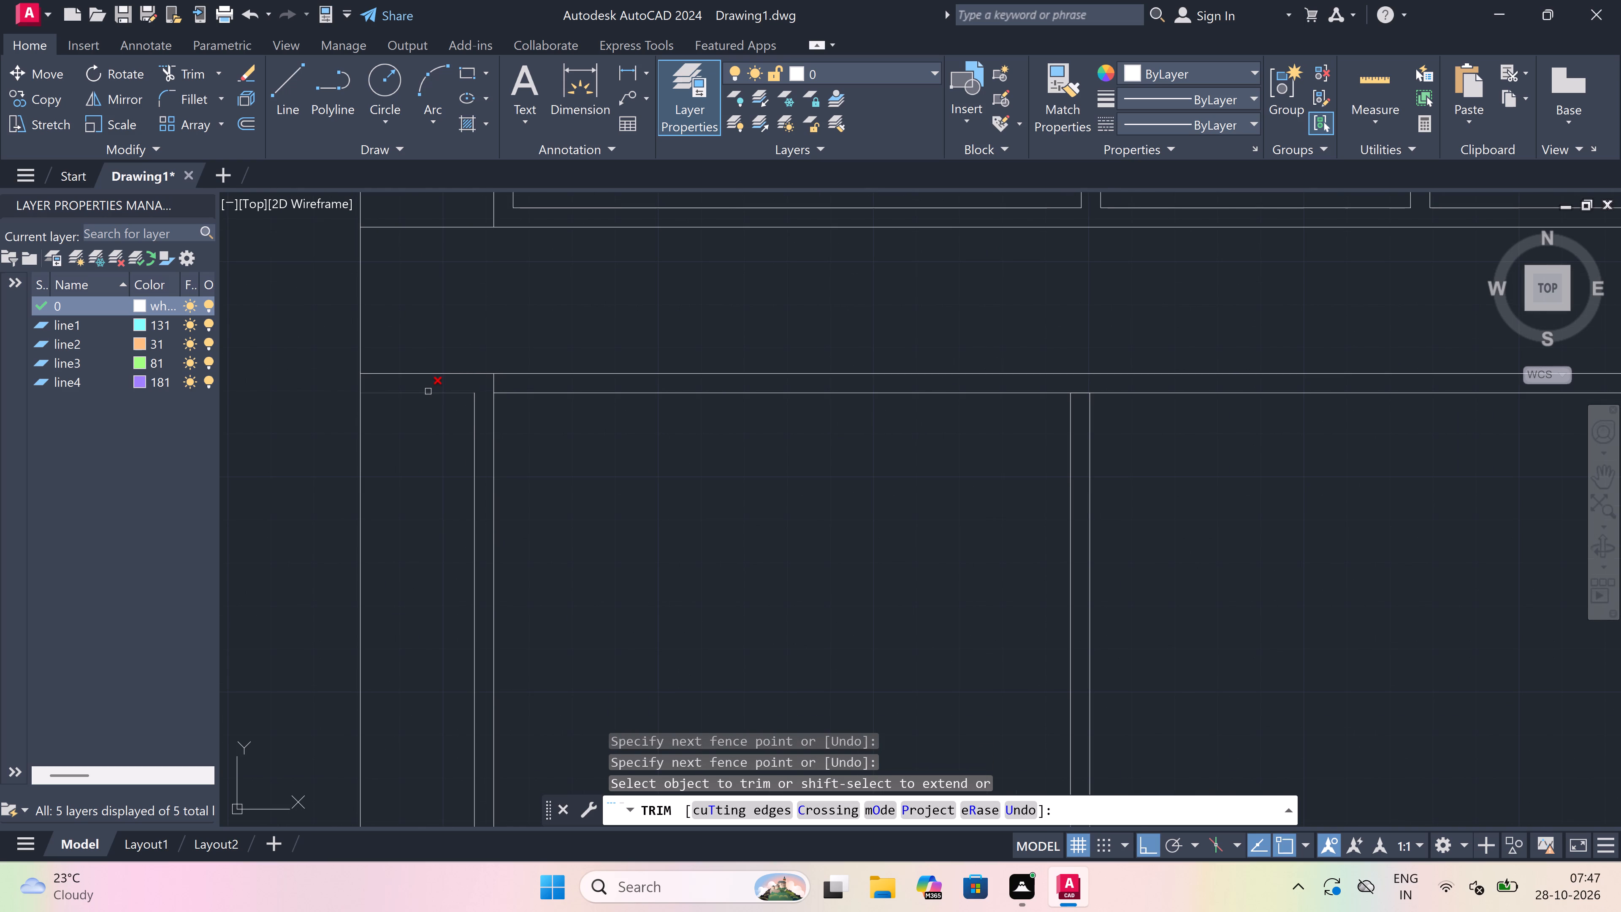
pyautogui.scroll(2, 504, 392)
pyautogui.click(485, 380)
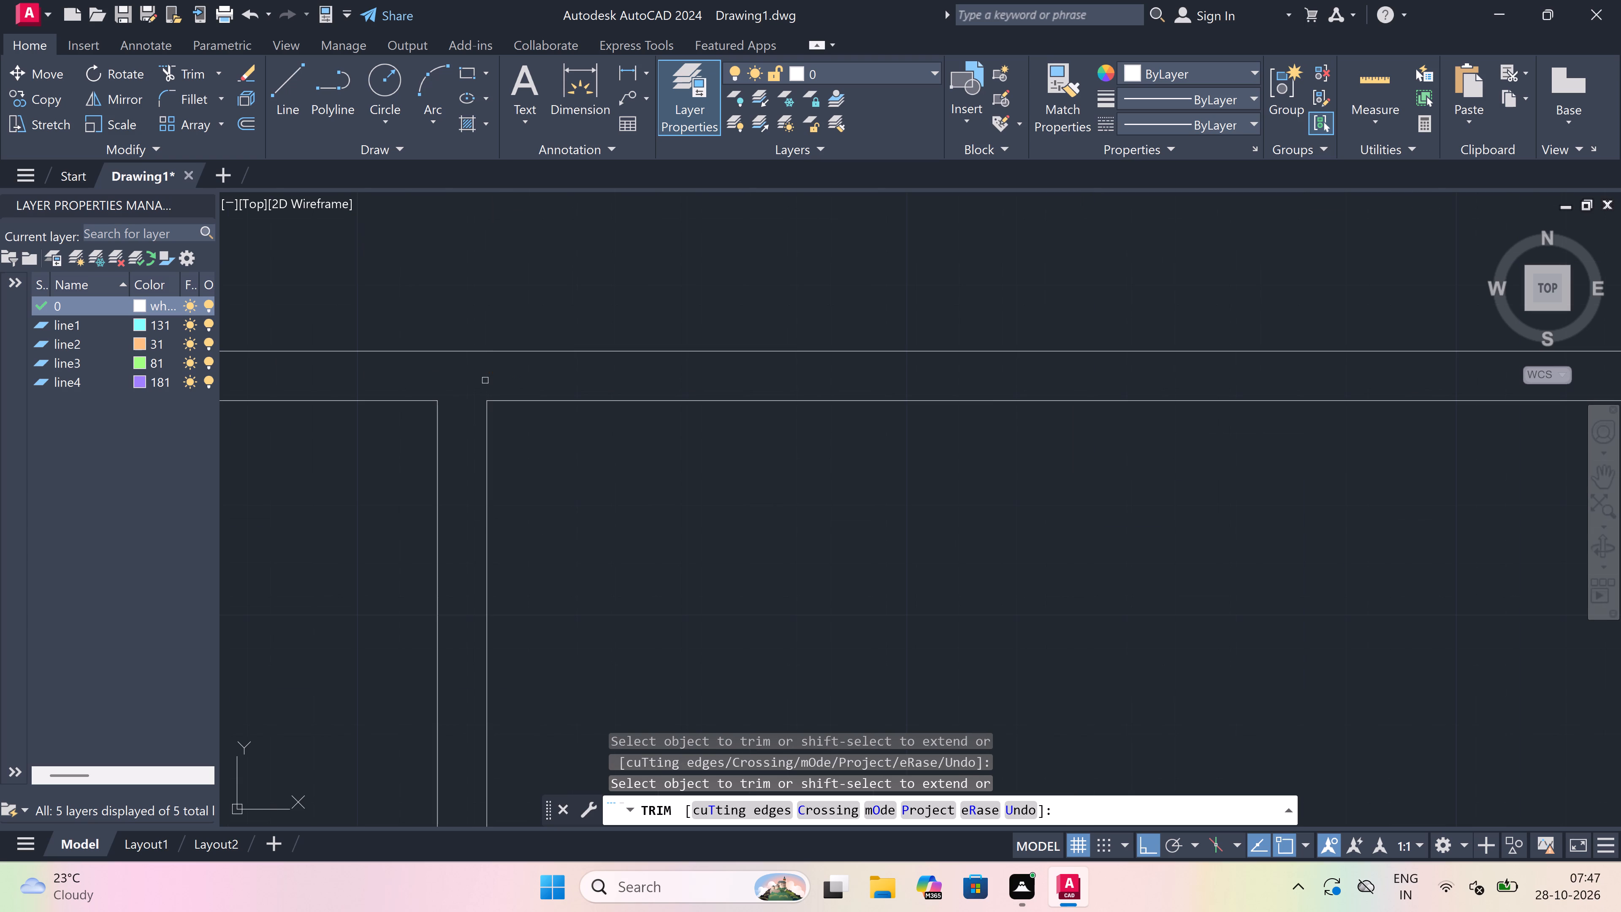
pyautogui.click(369, 389)
pyautogui.moveTo(323, 478); pyautogui.dragTo(336, 472)
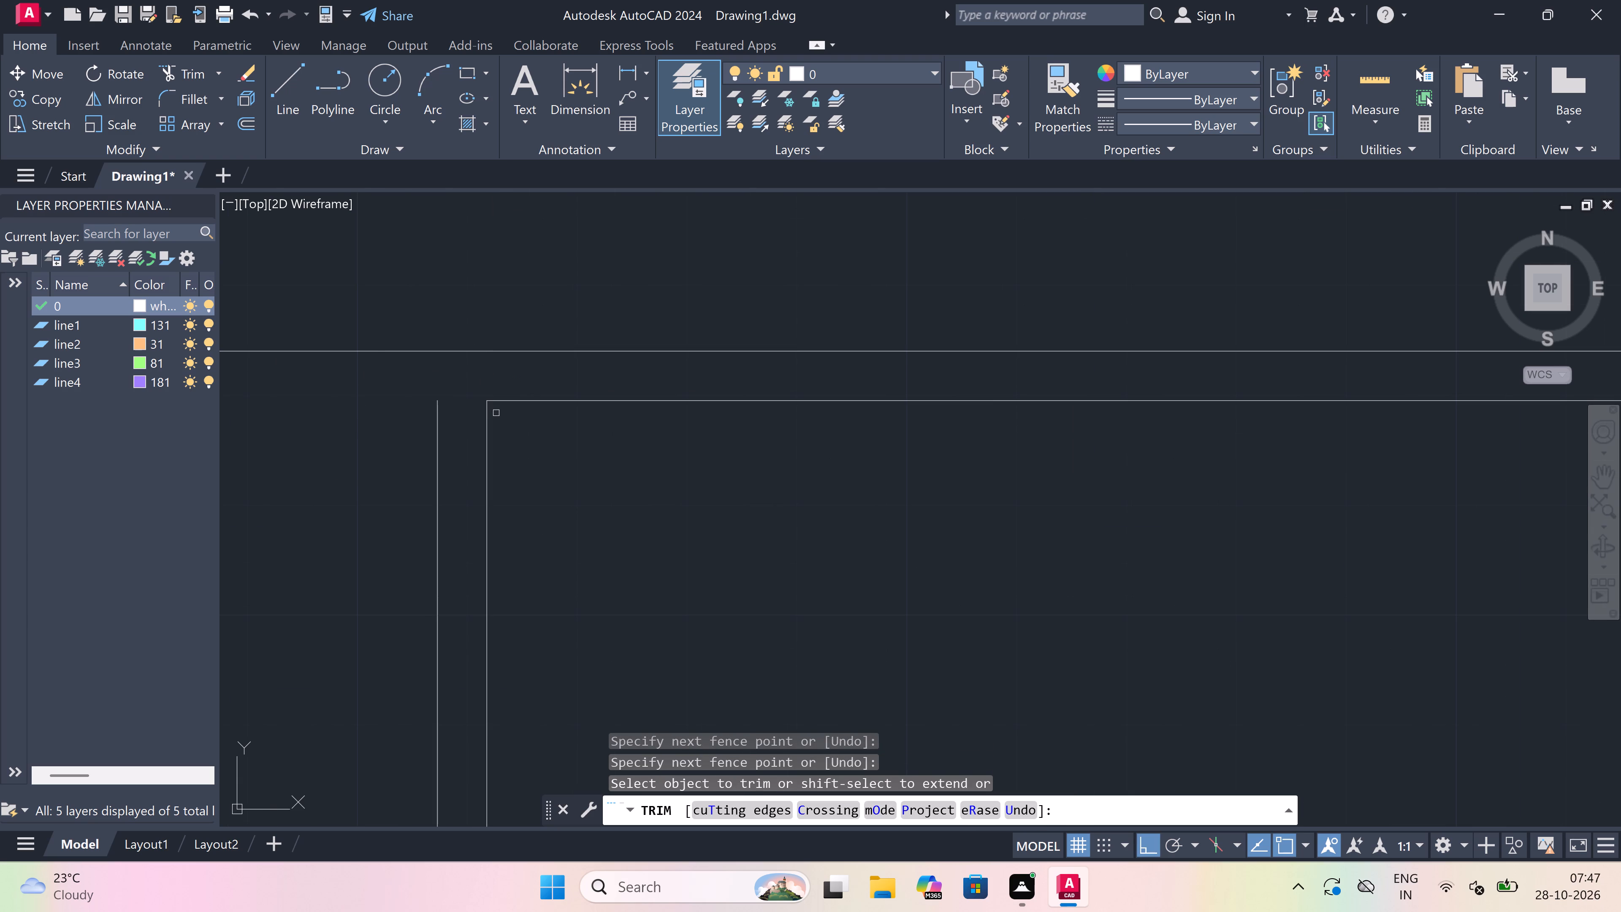
pyautogui.press('Escape')
# Extend the room's left outer wall line up to the new wall's upper line.
pyautogui.write('ex')
pyautogui.press('space')
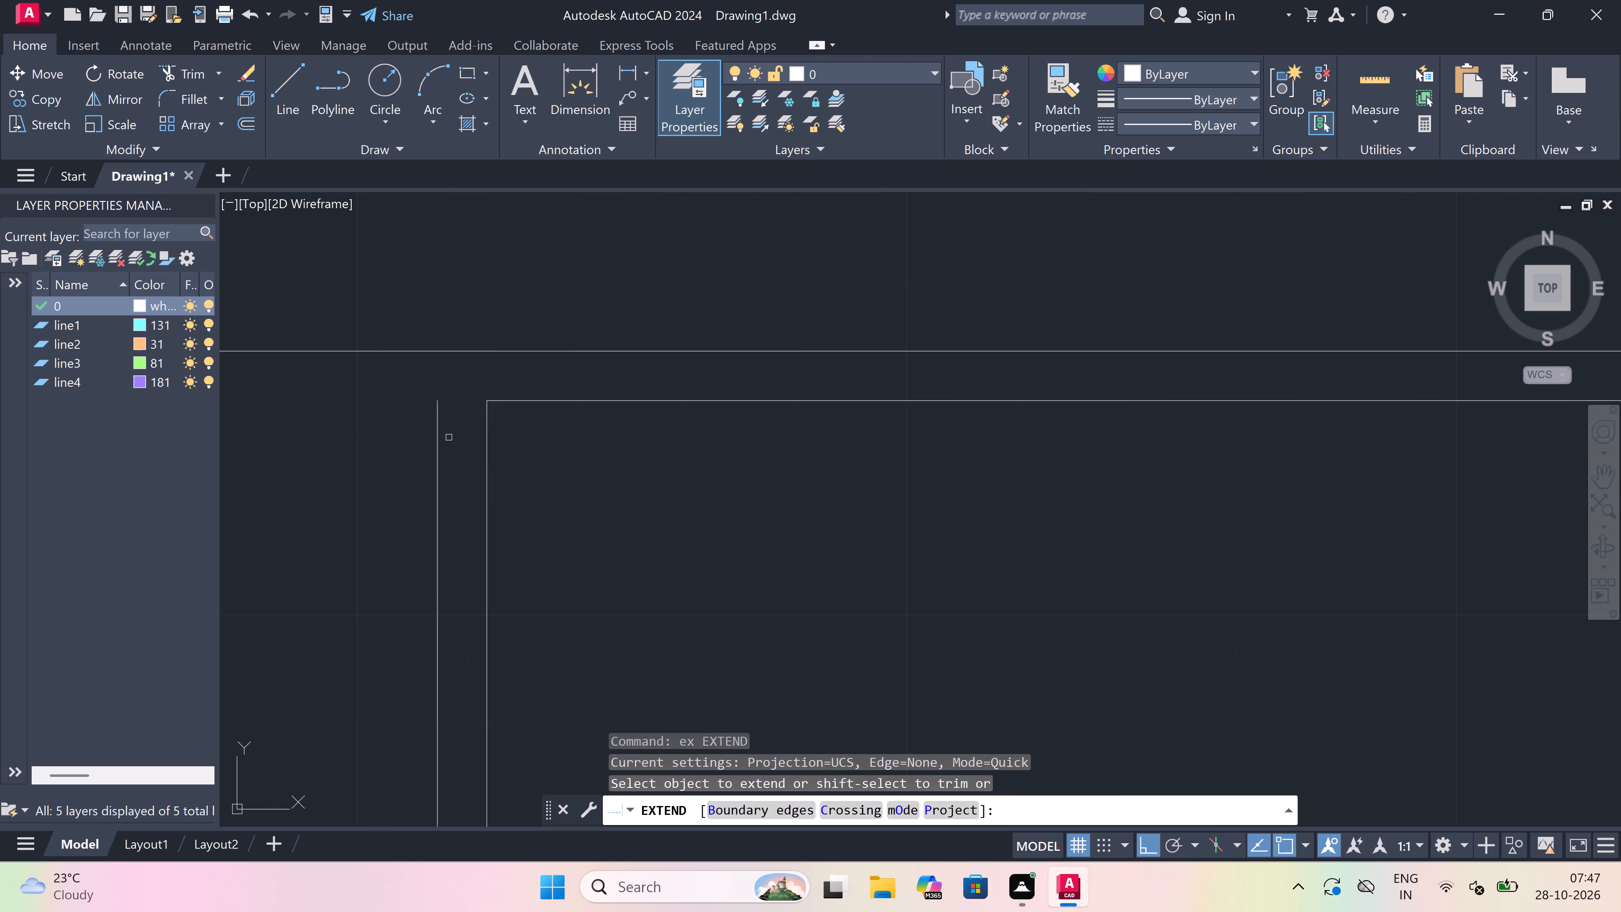
pyautogui.click(444, 439)
pyautogui.click(398, 478)
pyautogui.press('Escape')
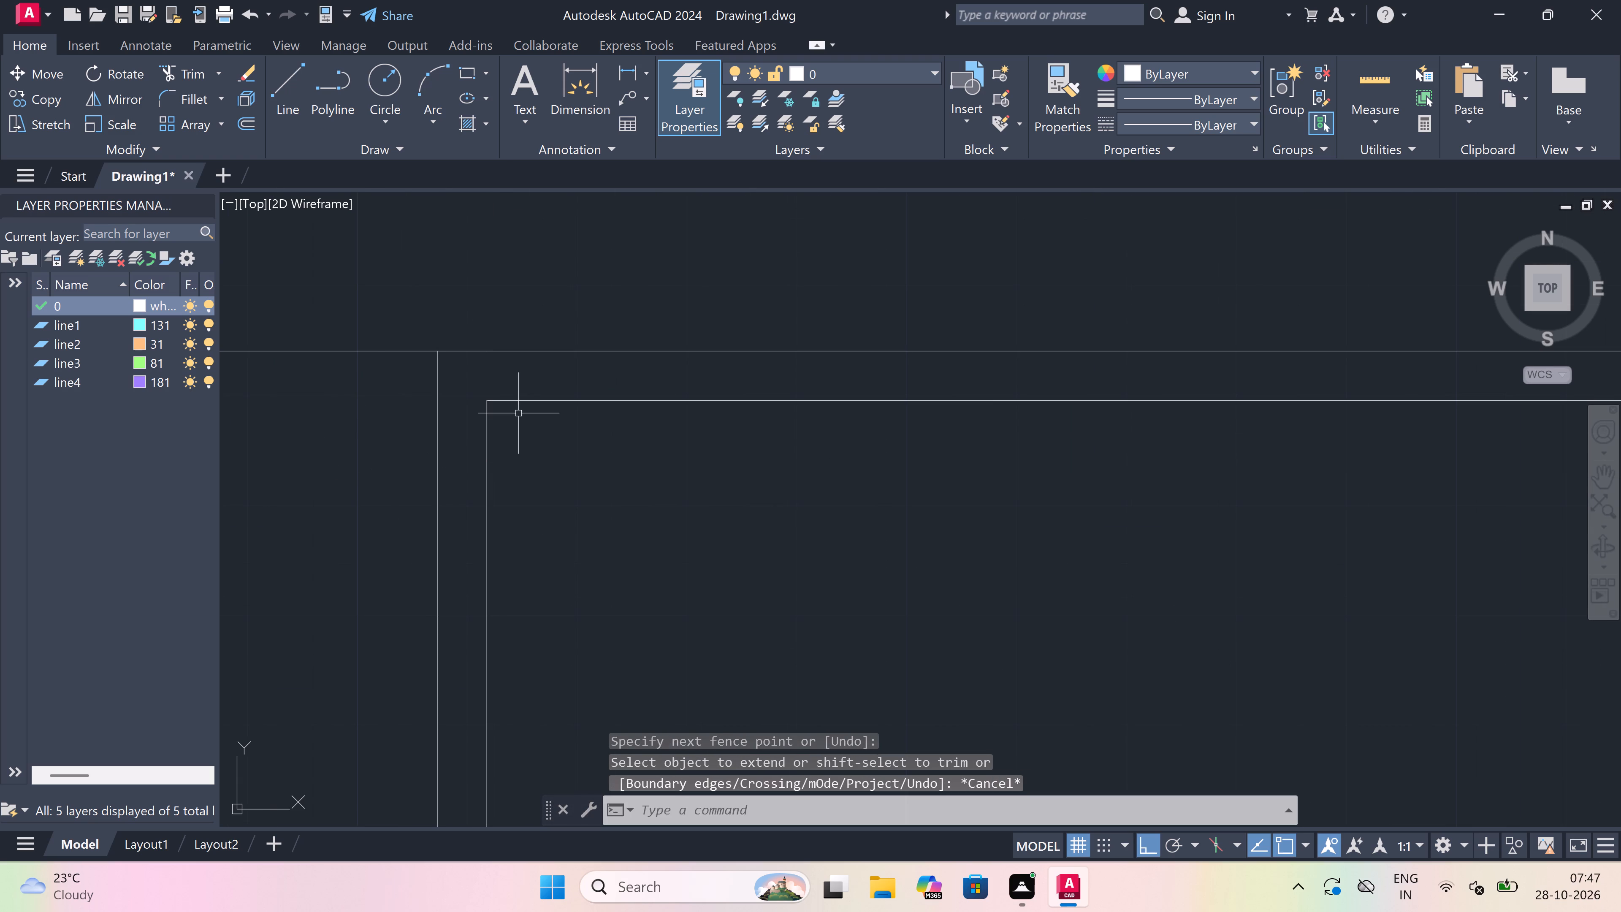
# Trim the new wall's lower line between the double lines of the room's right side wall.
pyautogui.scroll(-4, 518, 413)
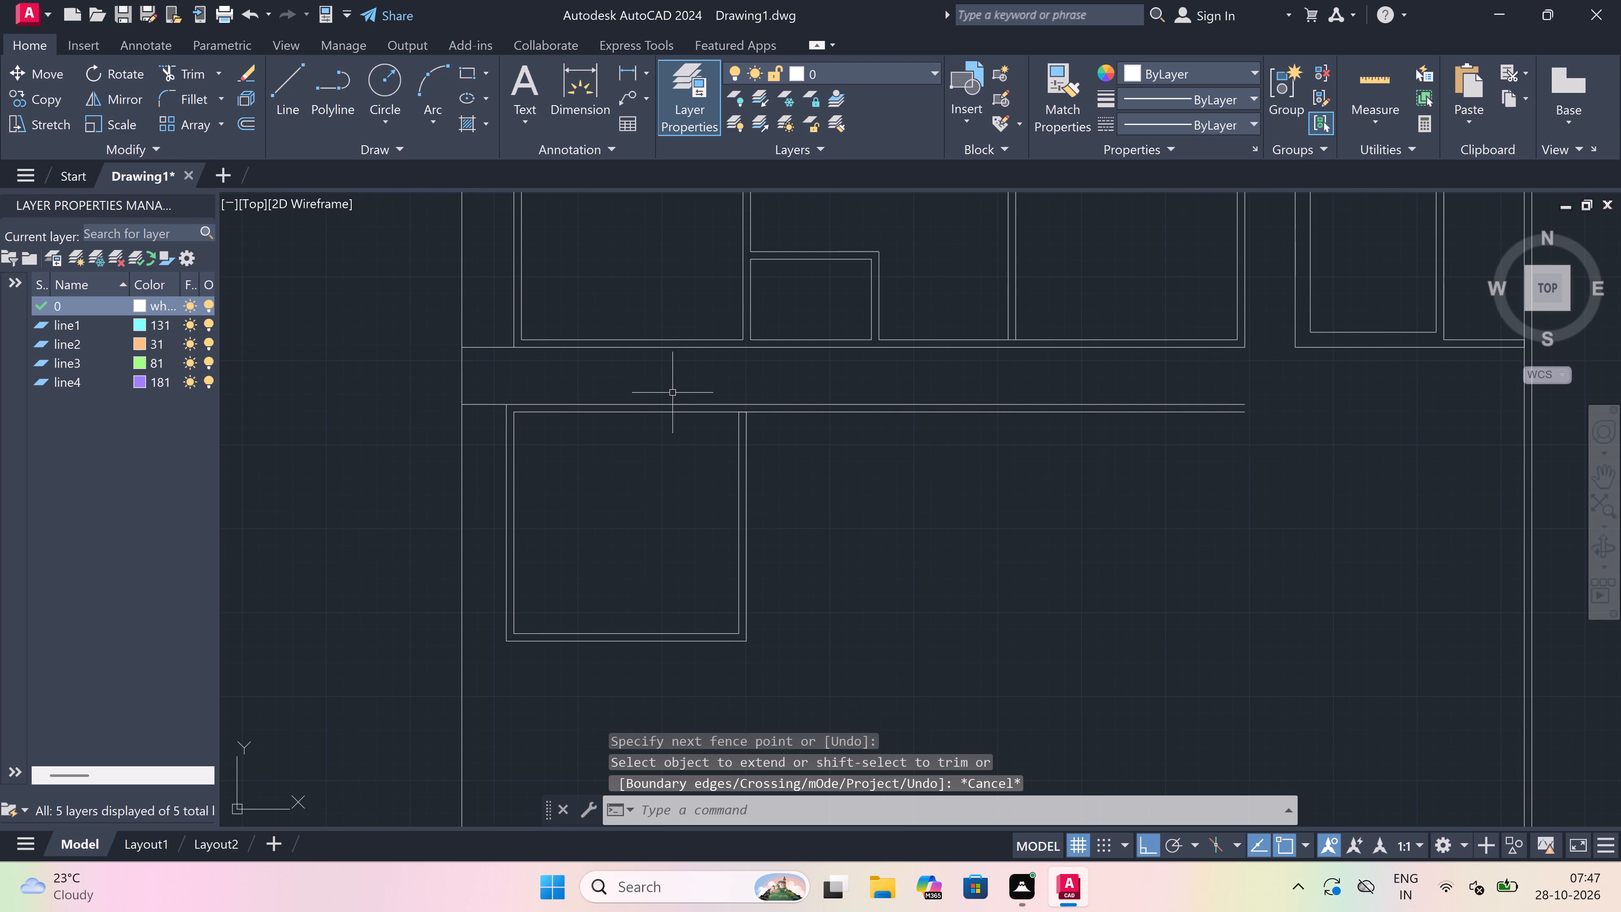
pyautogui.write('tr')
pyautogui.press('space')
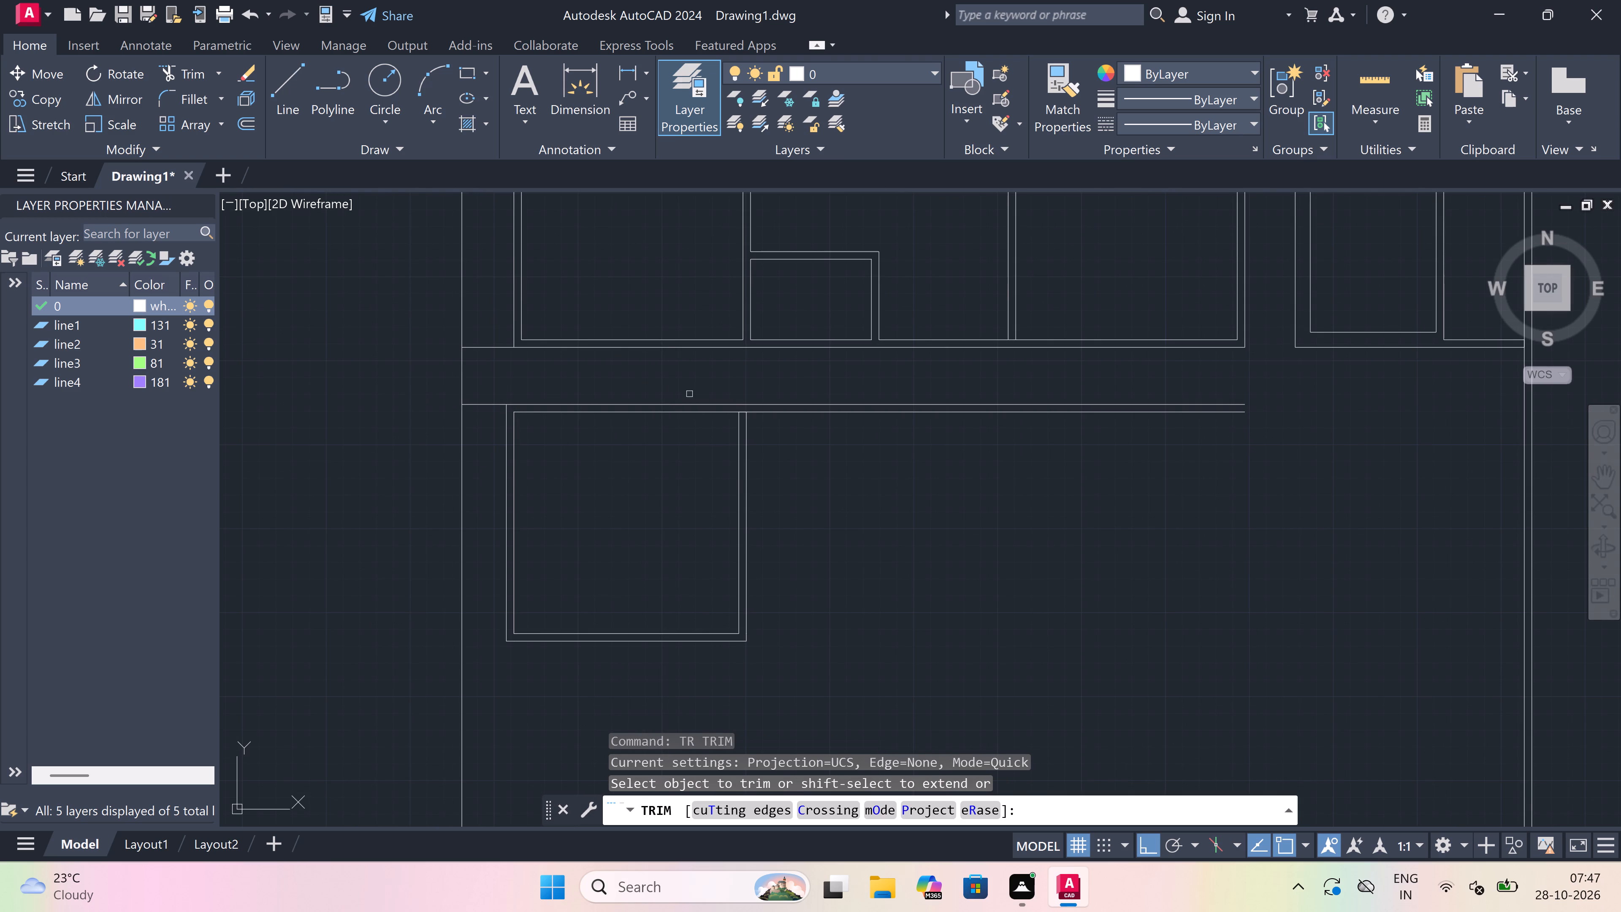
pyautogui.scroll(2, 705, 385)
pyautogui.scroll(2, 802, 440)
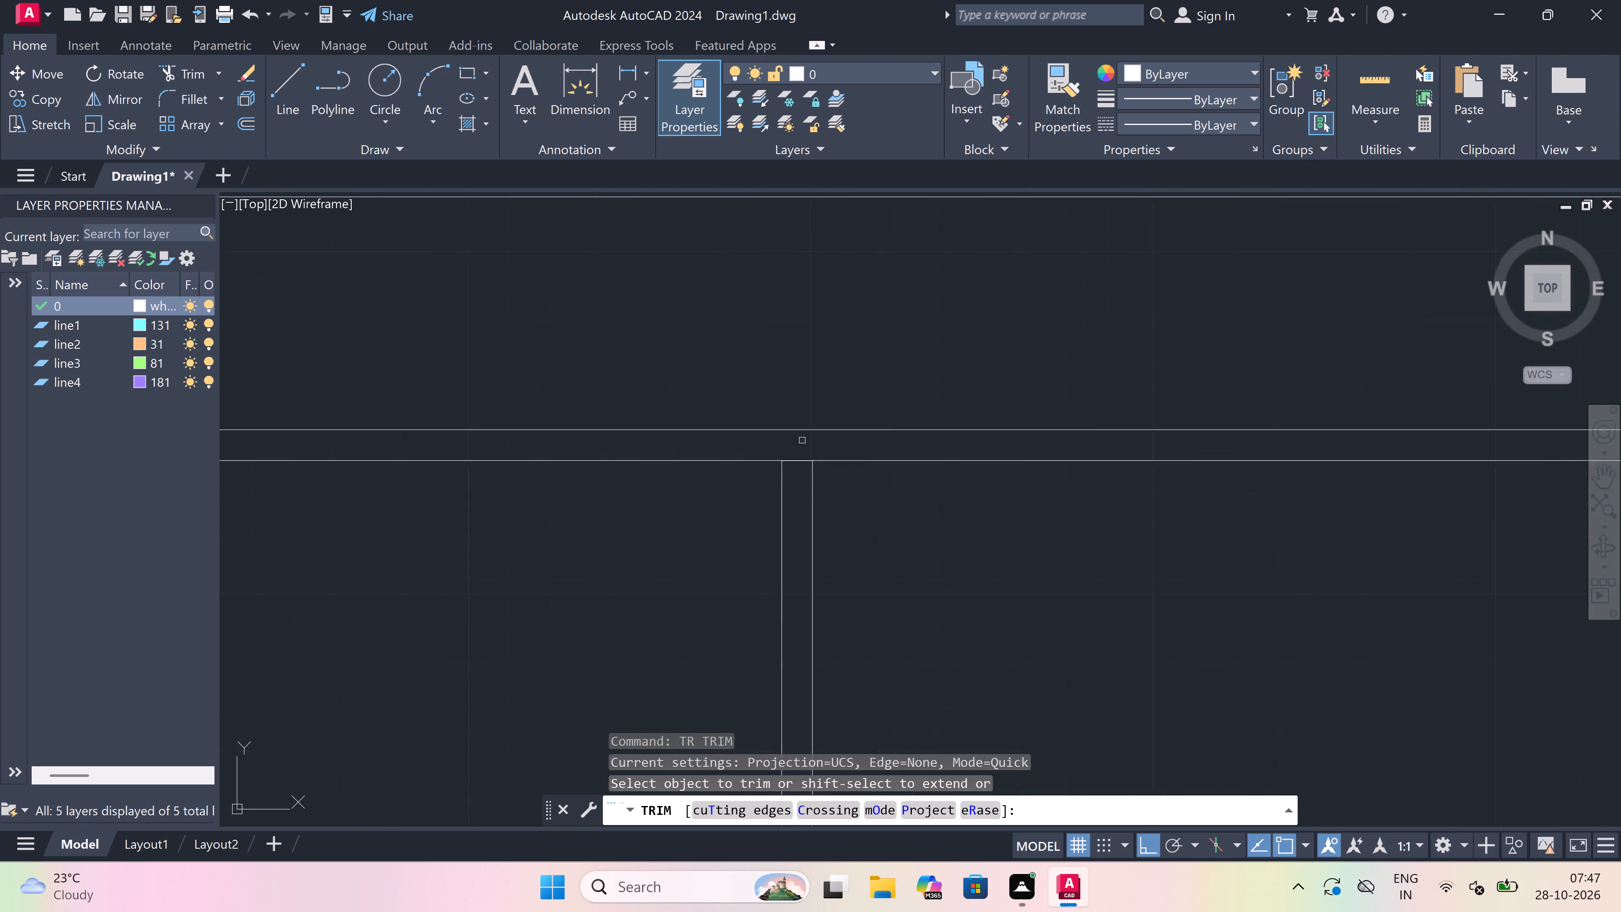
pyautogui.click(791, 457)
pyautogui.click(791, 487)
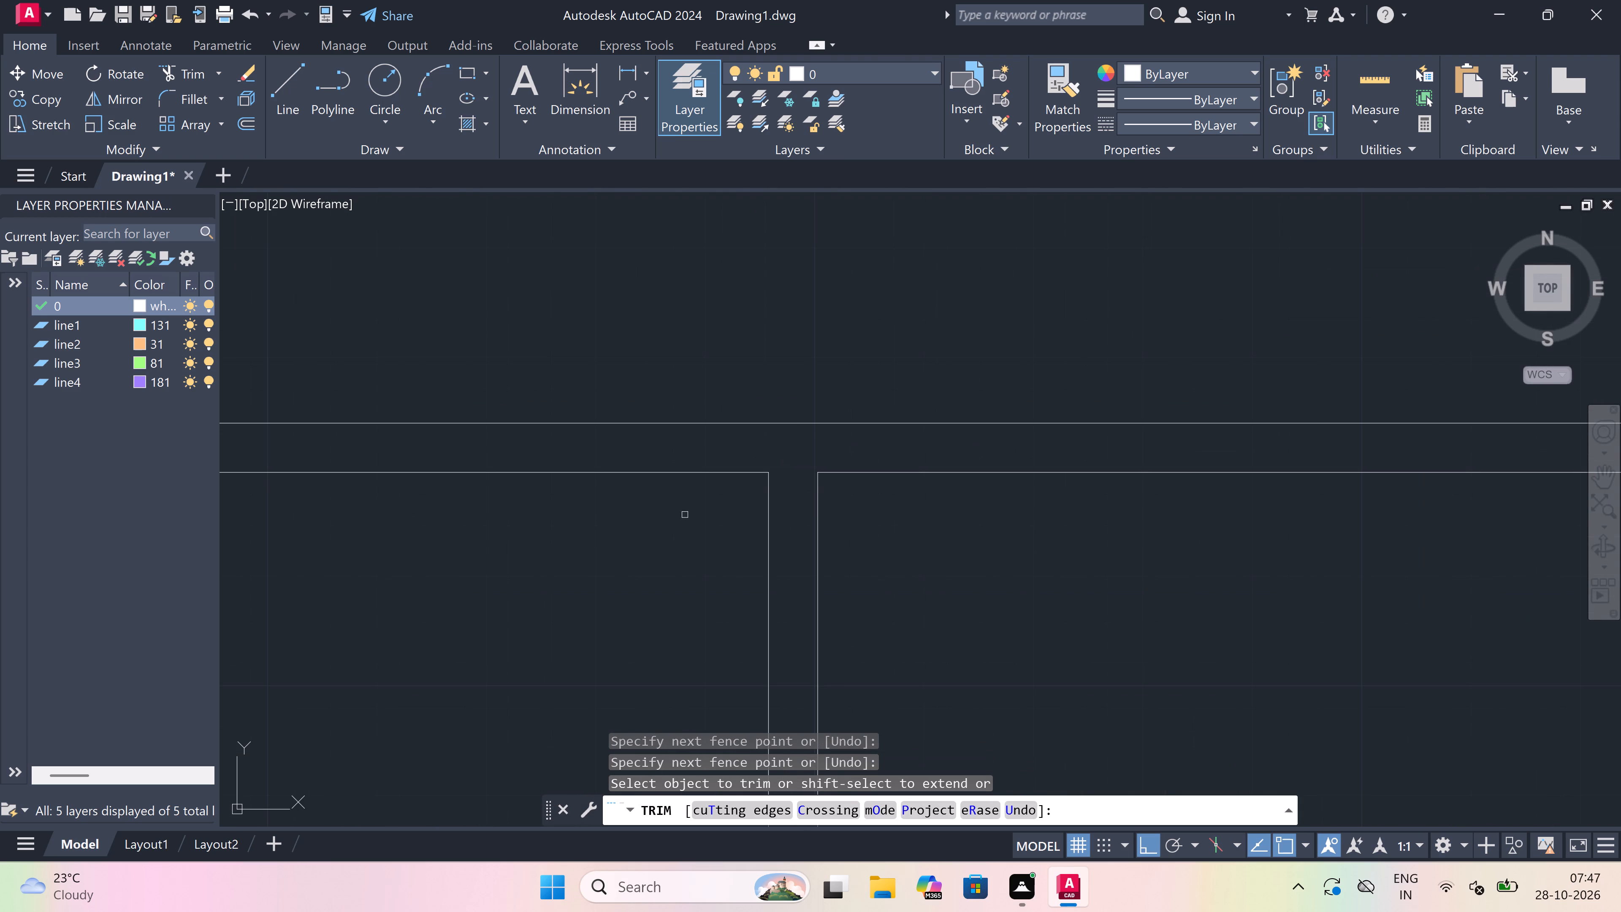
pyautogui.press('Escape')
# Offset the lower room's right outer wall line 11' to the right.
pyautogui.scroll(-4, 533, 462)
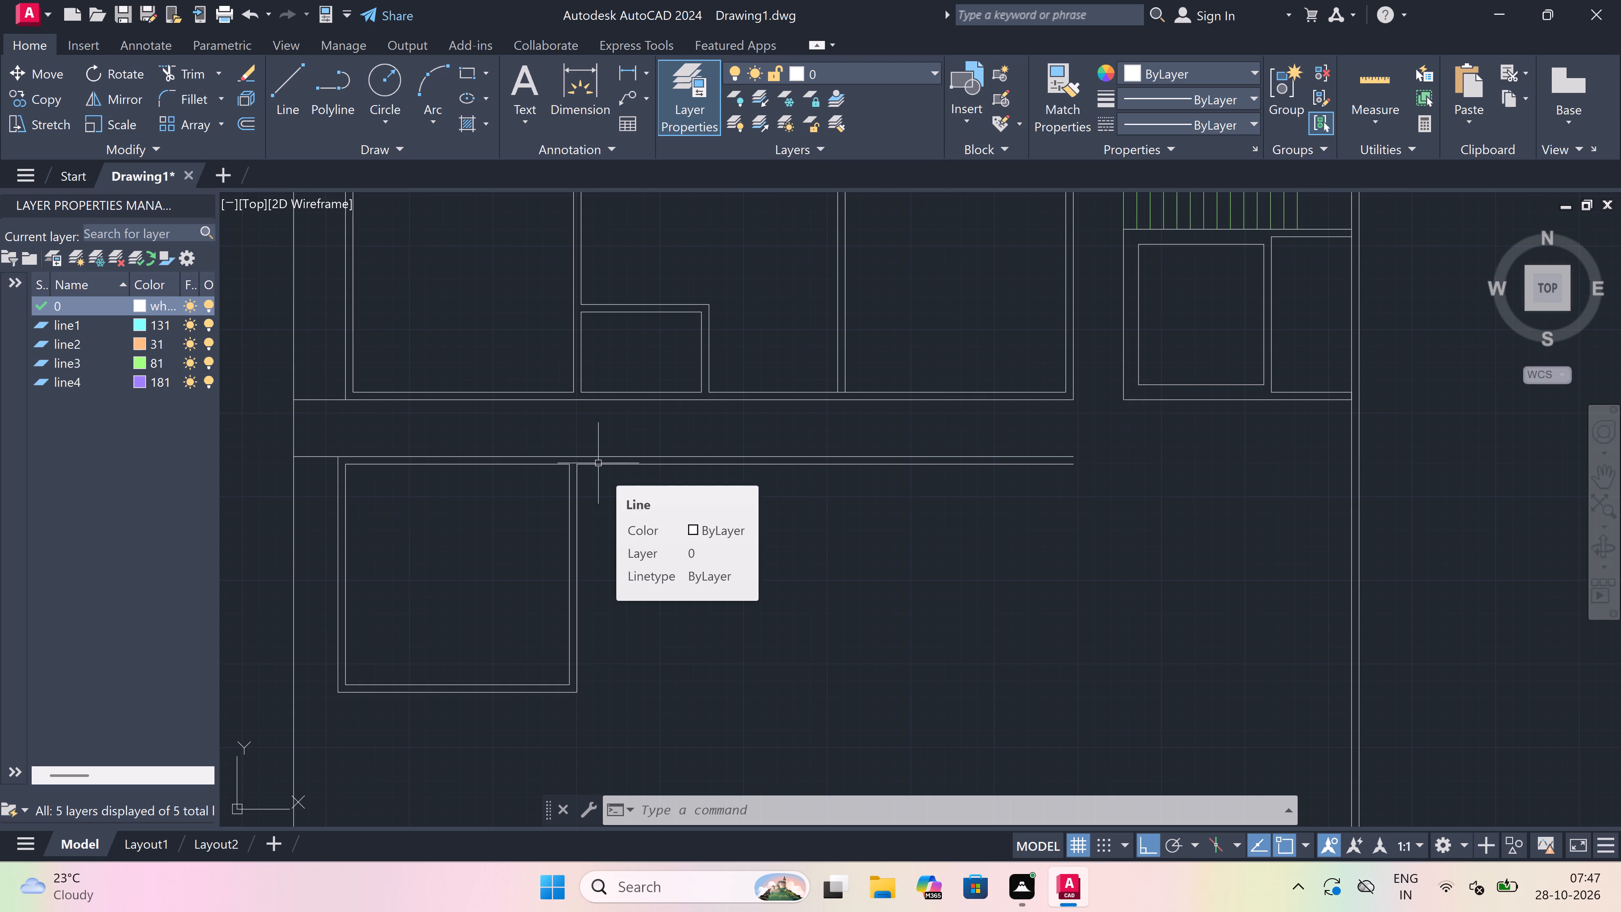
pyautogui.scroll(-1, 598, 463)
pyautogui.scroll(1, 599, 463)
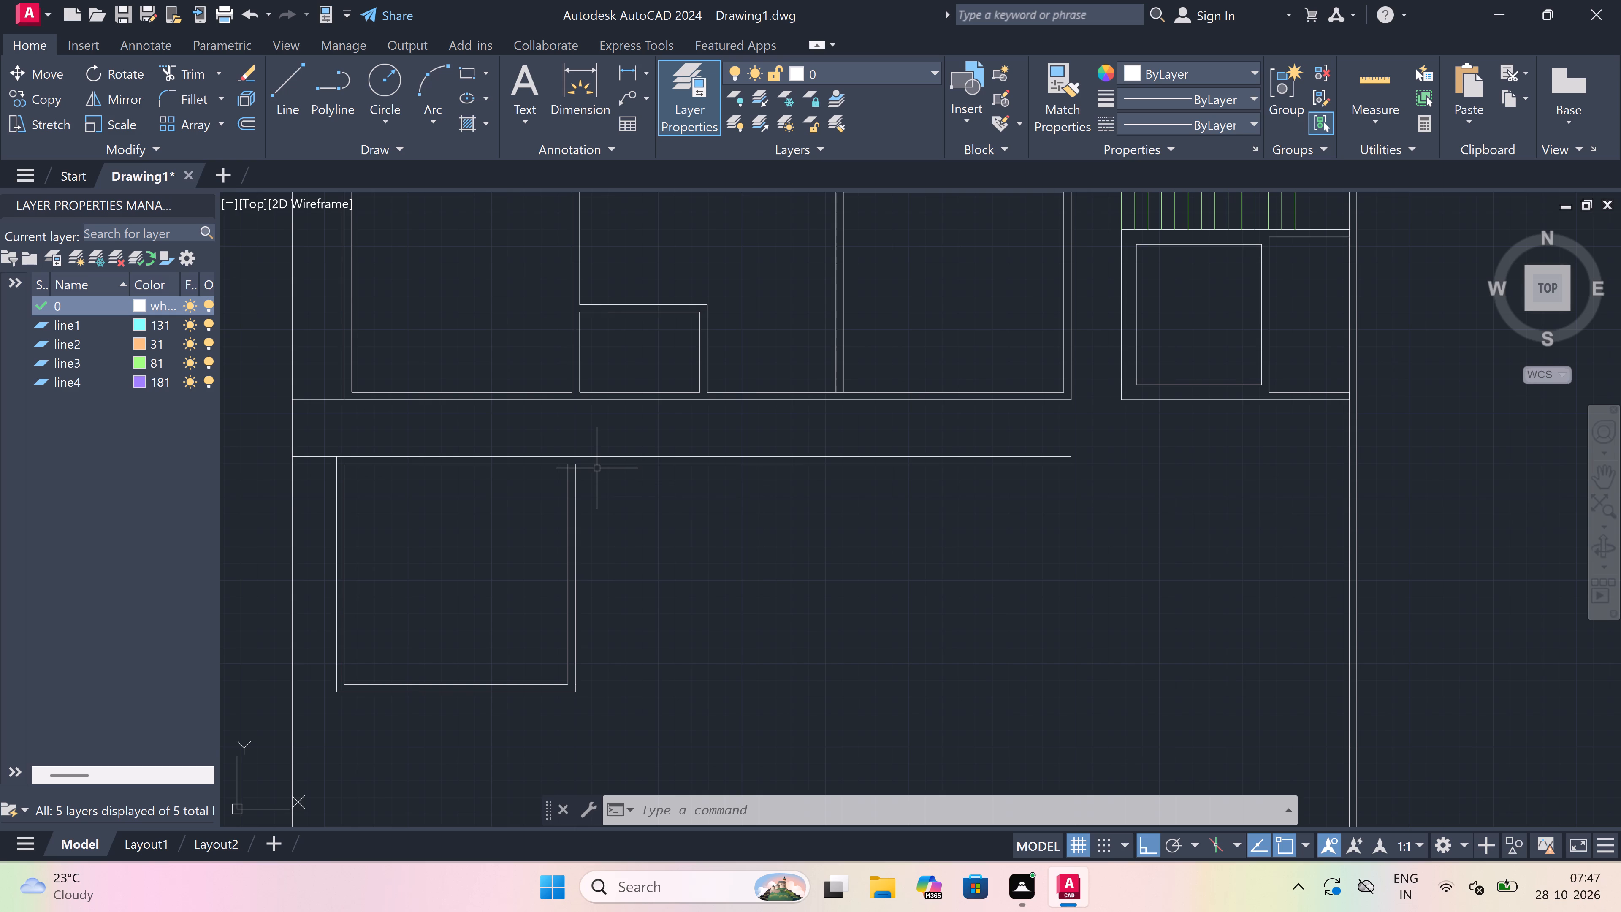
pyautogui.press('o')
pyautogui.press('space')
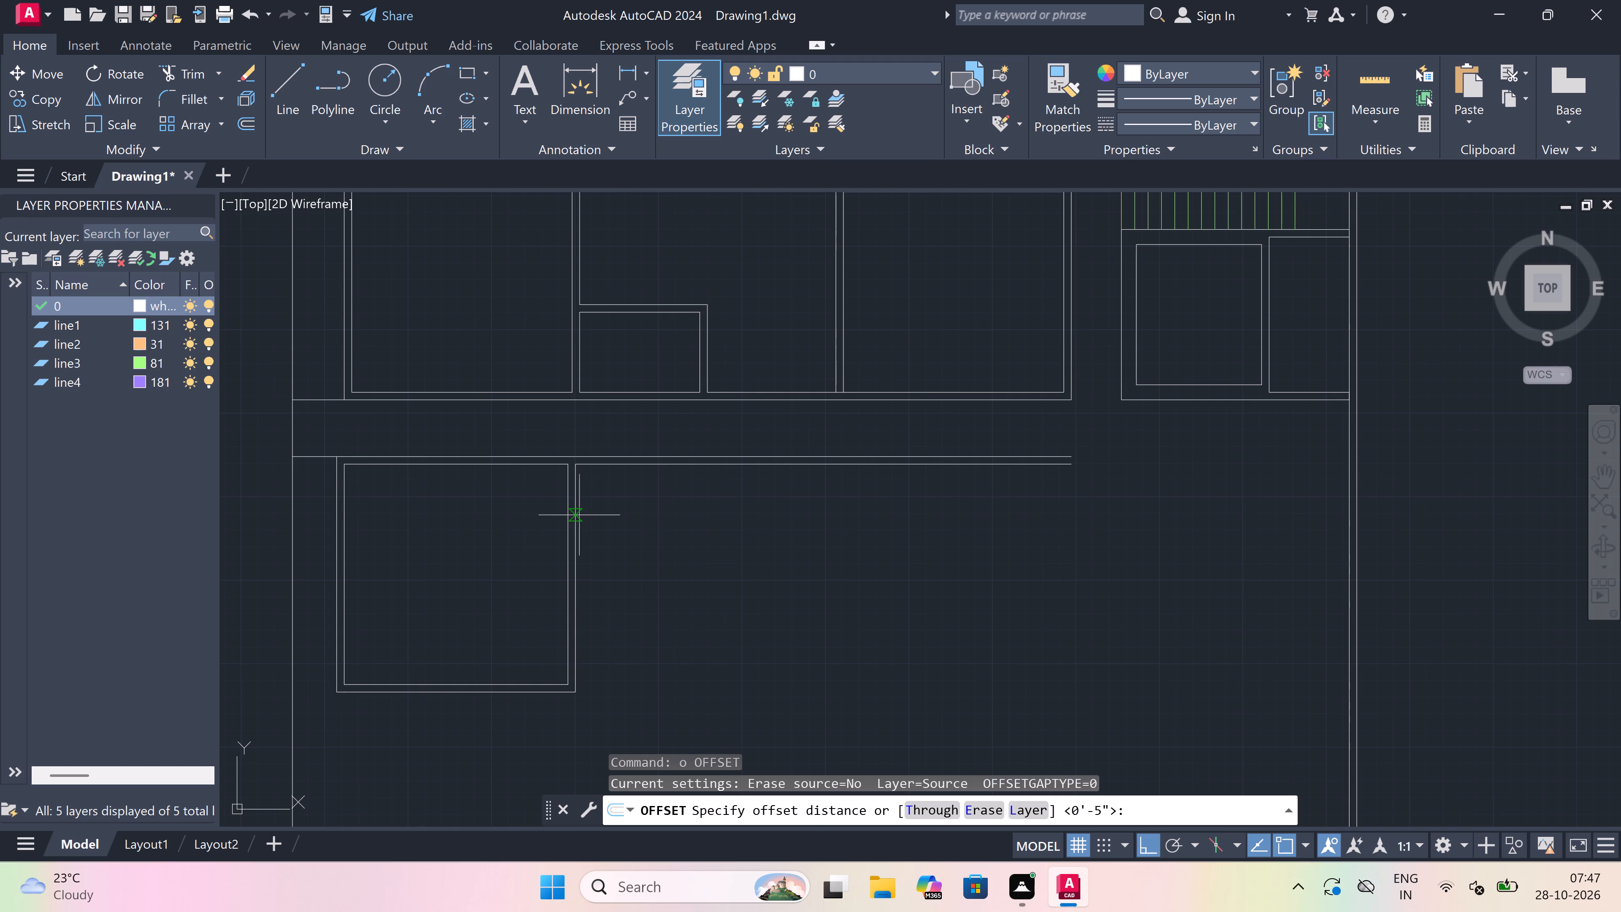
pyautogui.moveTo(574, 520); pyautogui.dragTo(649, 519)
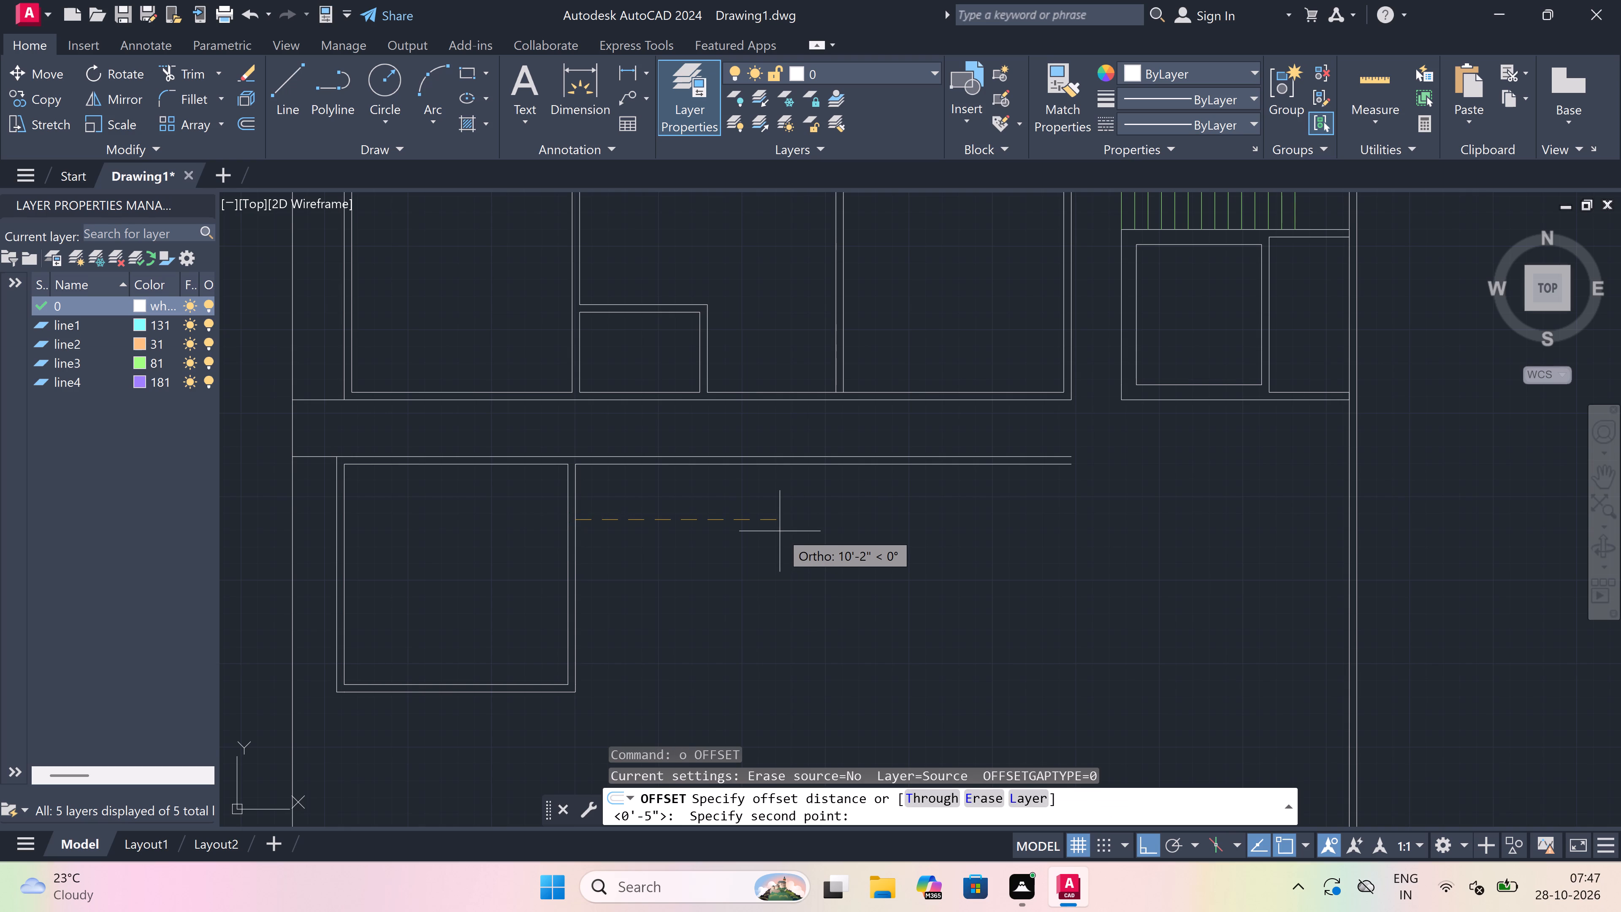
pyautogui.write('11')
pyautogui.press("'")
pyautogui.press('space')
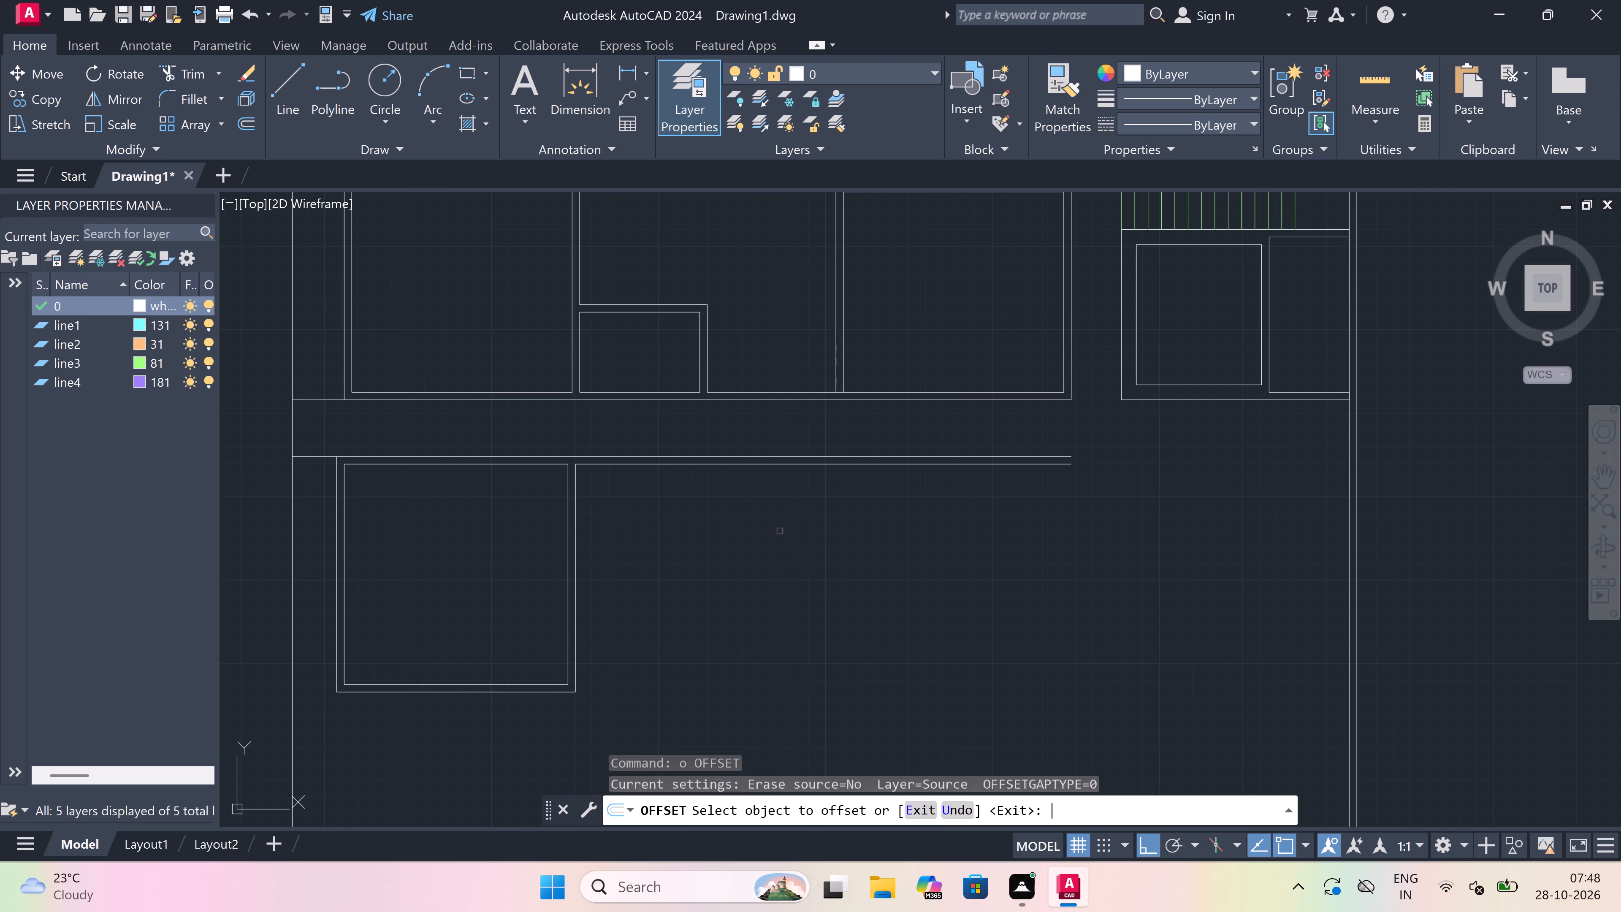
pyautogui.moveTo(577, 579); pyautogui.dragTo(689, 579)
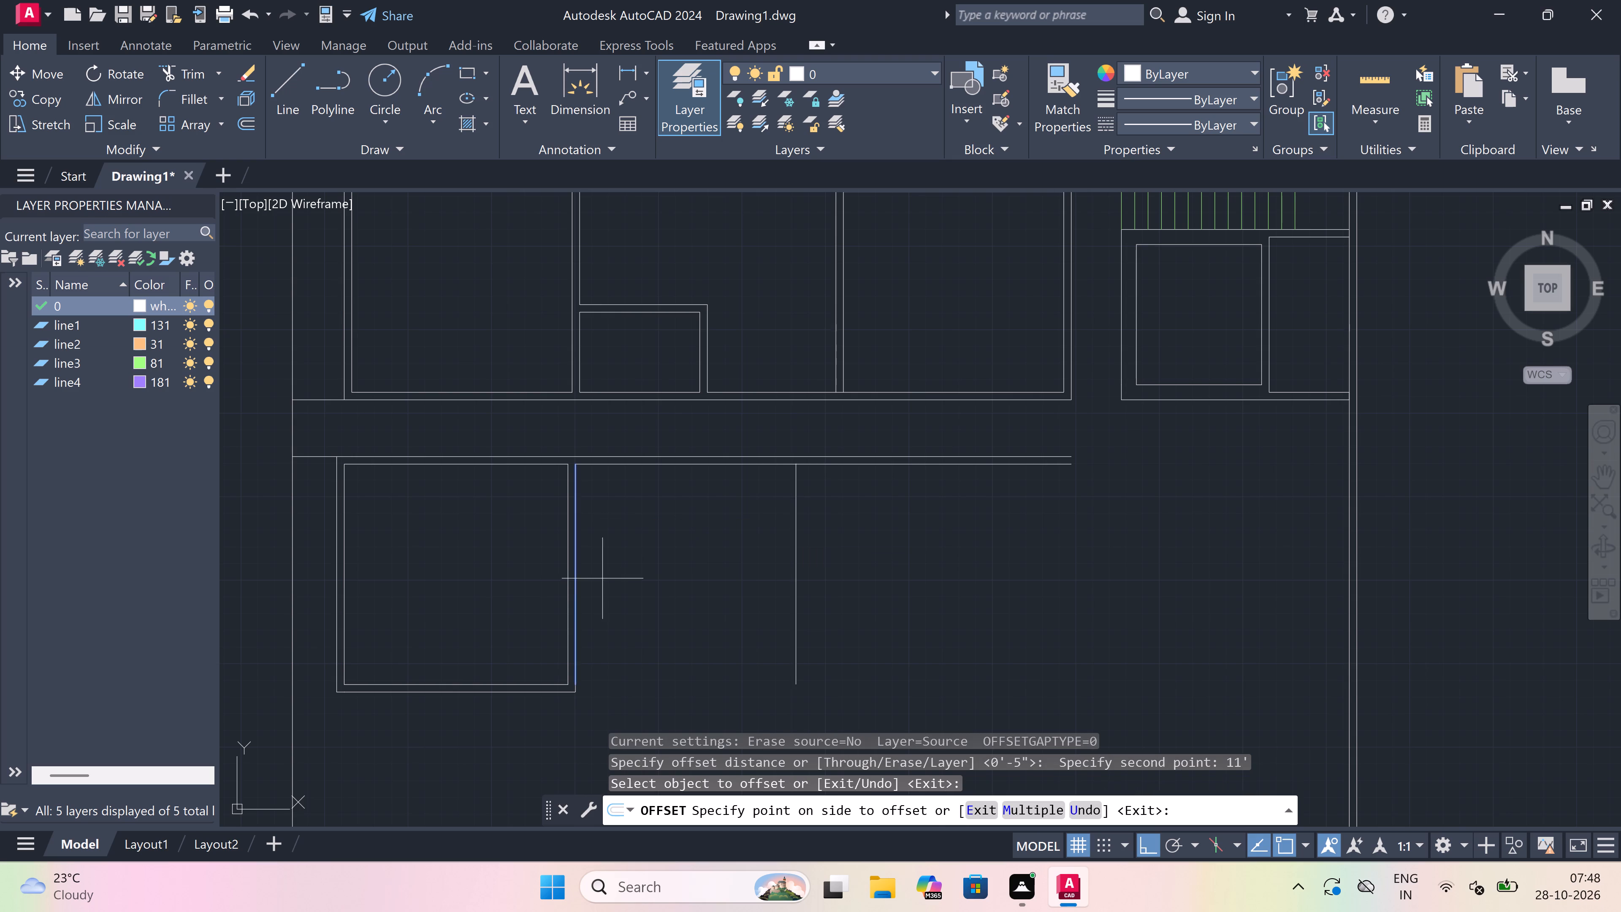
pyautogui.click(765, 579)
pyautogui.press('Escape')
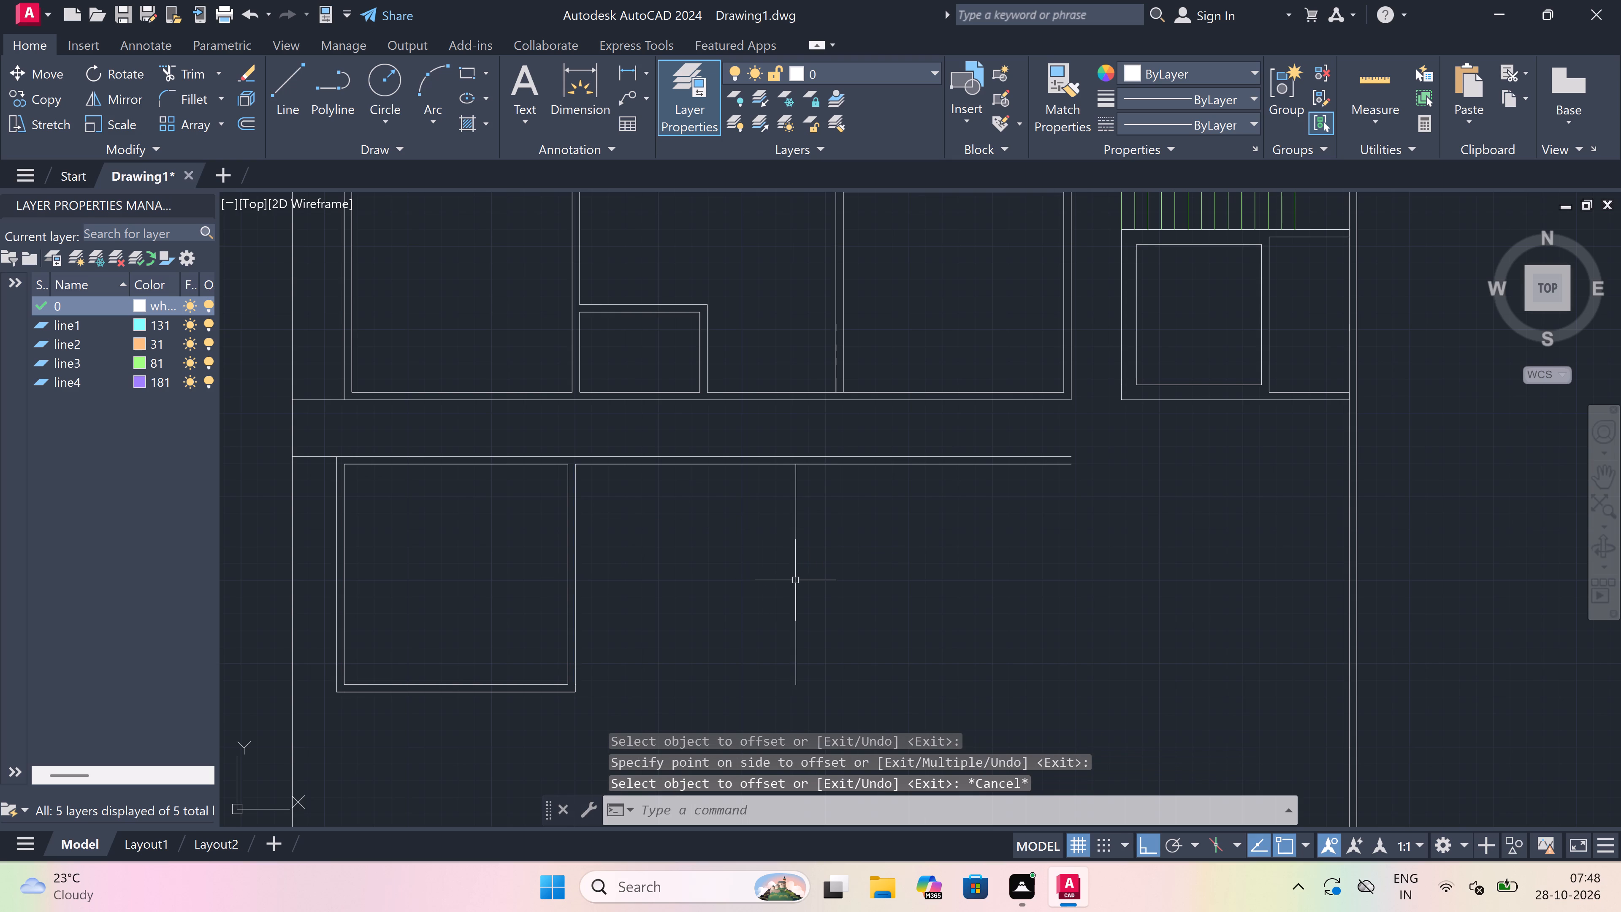
# Offset the new vertical line 4.5" to the right to form a double-line wall.
pyautogui.press('space')
pyautogui.click(795, 580)
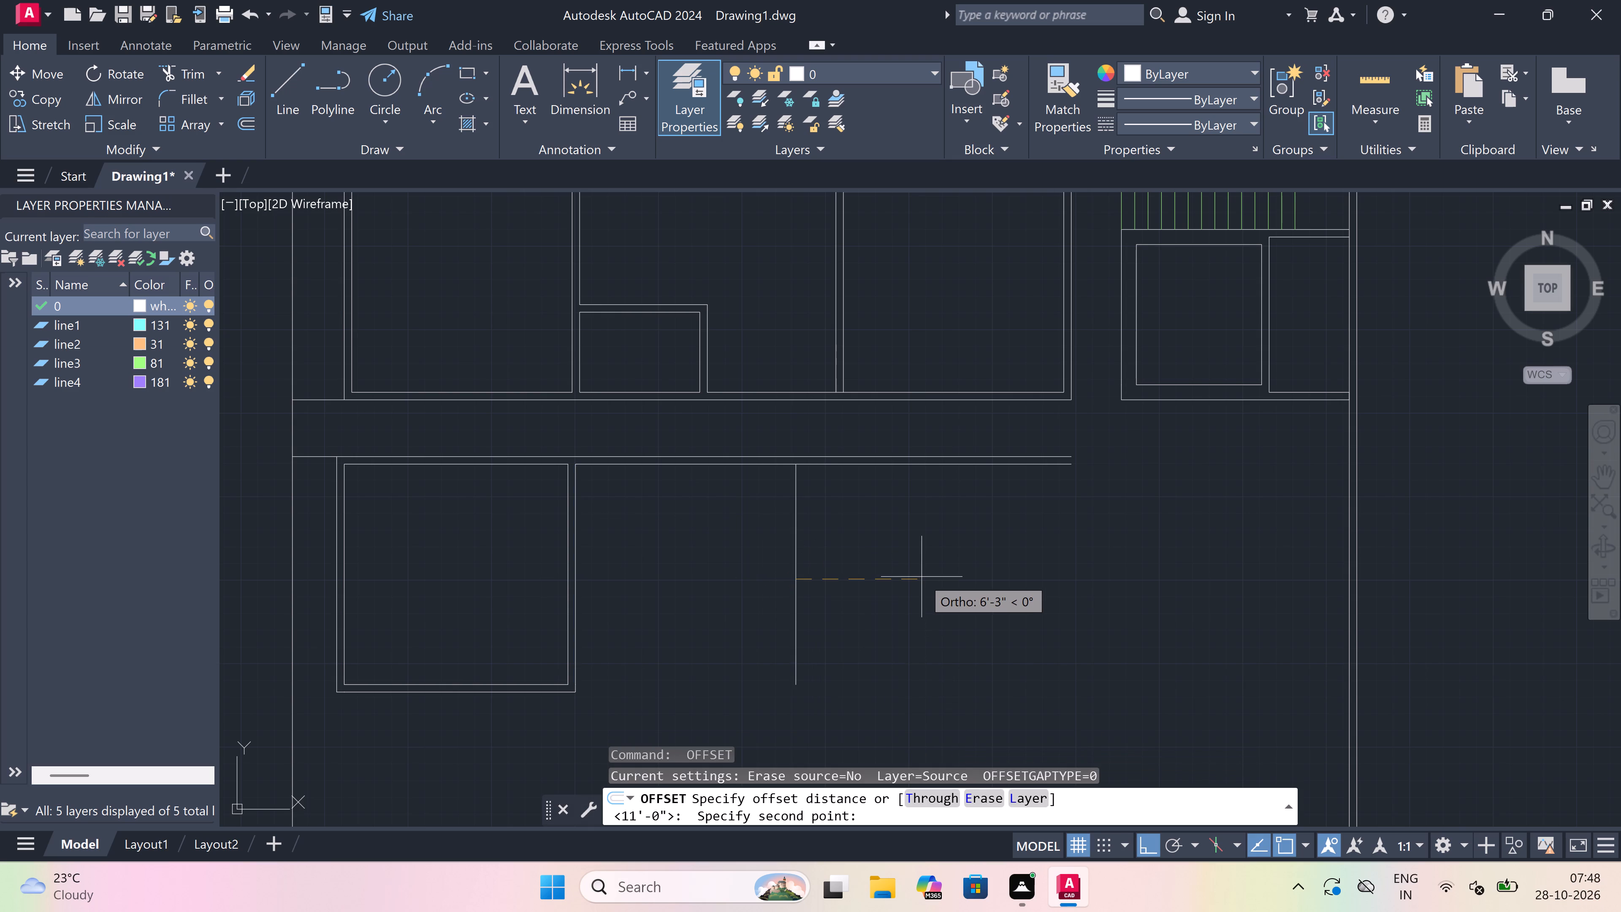
pyautogui.write('4.5')
pyautogui.write('"')
pyautogui.press('space')
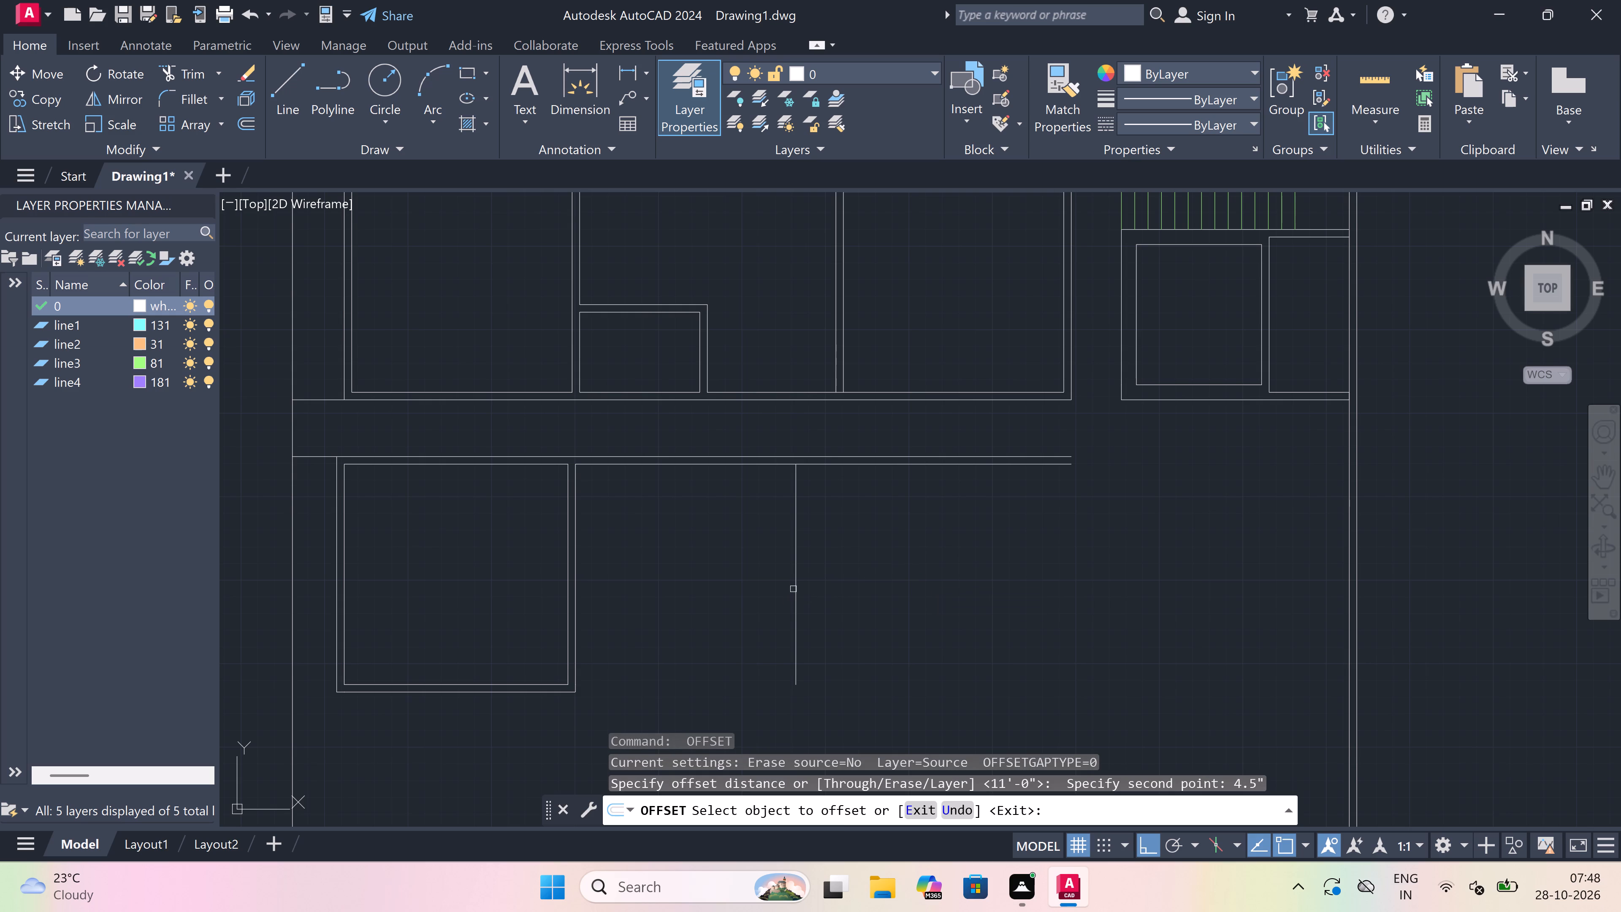
pyautogui.moveTo(793, 589); pyautogui.dragTo(840, 589)
pyautogui.click(913, 581)
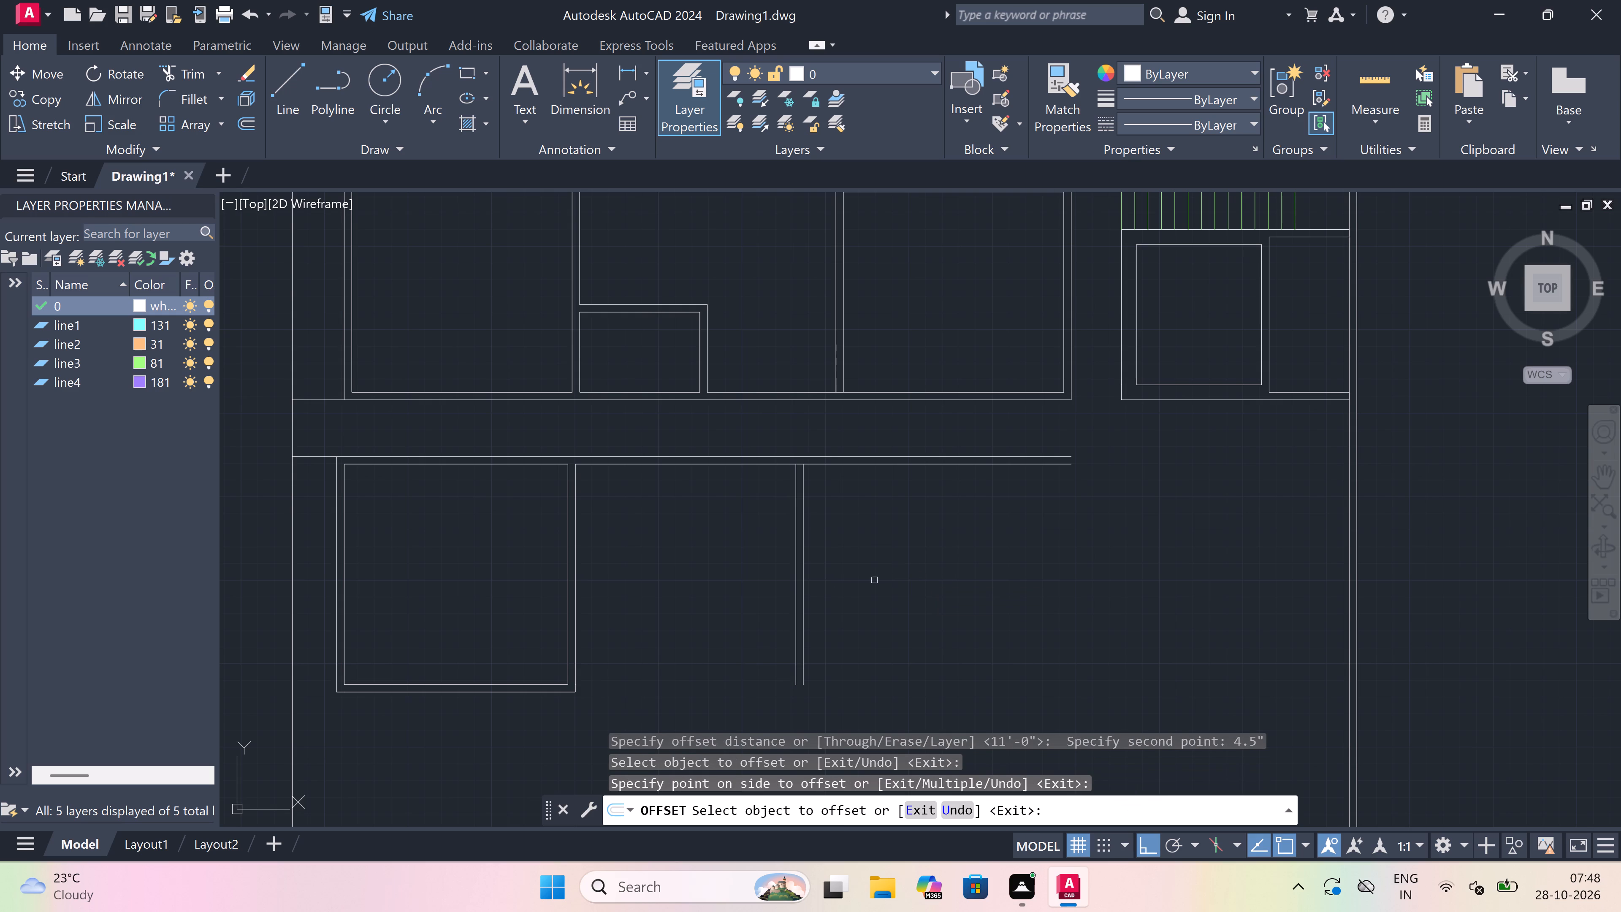
pyautogui.press('Escape')
# Offset the right line of the new double wall 4' to the right.
pyautogui.press('space')
pyautogui.moveTo(805, 579); pyautogui.dragTo(818, 579)
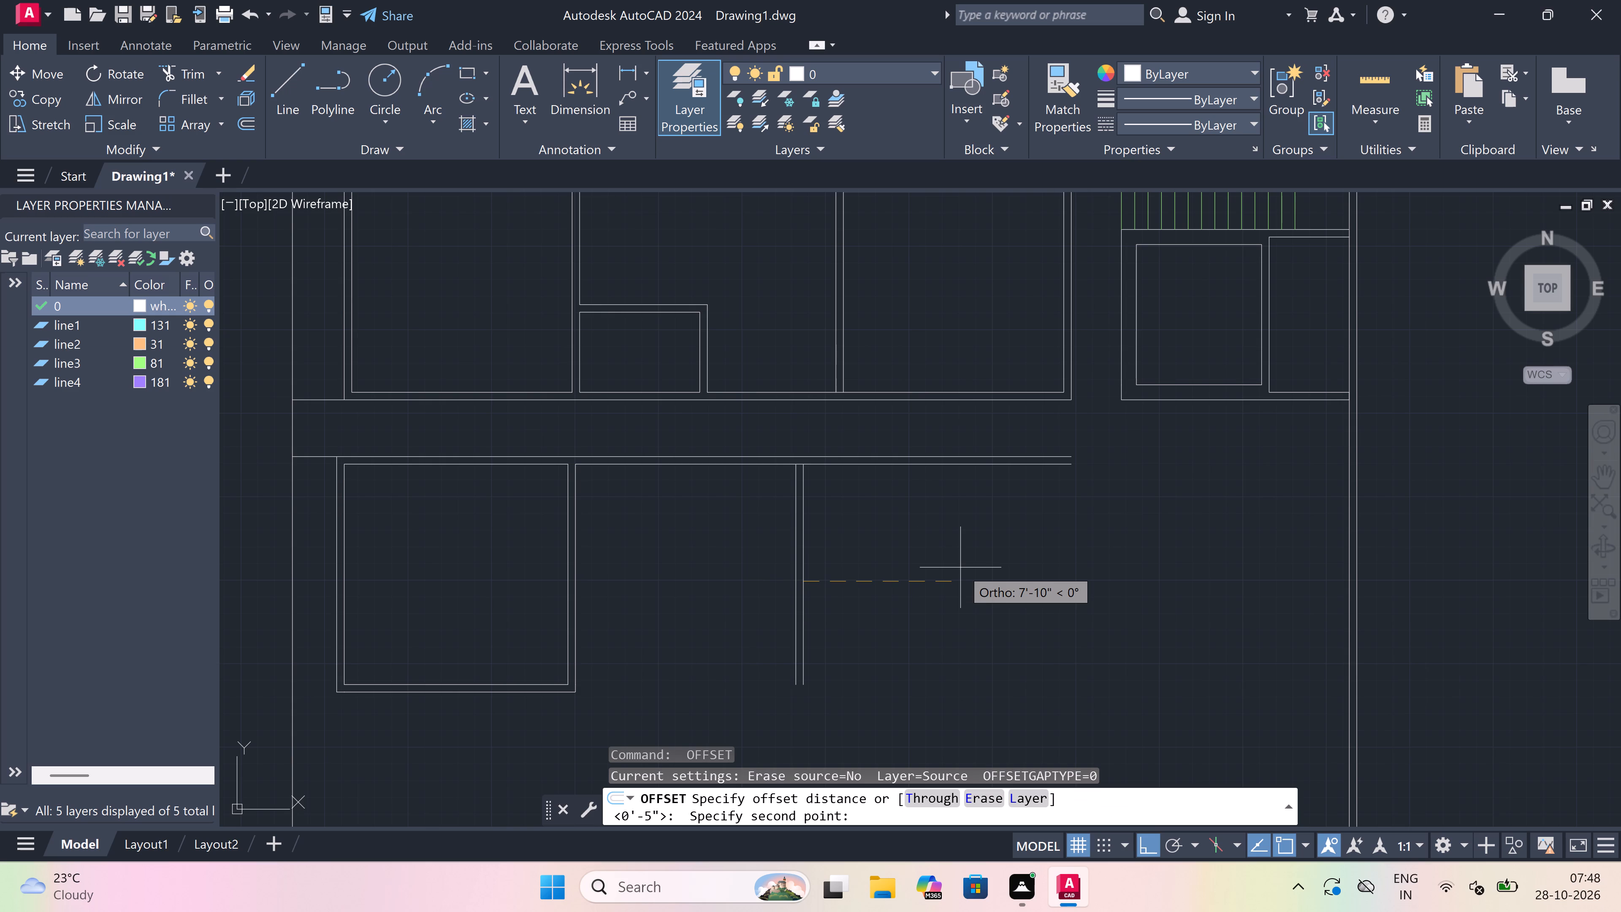
pyautogui.write("4'")
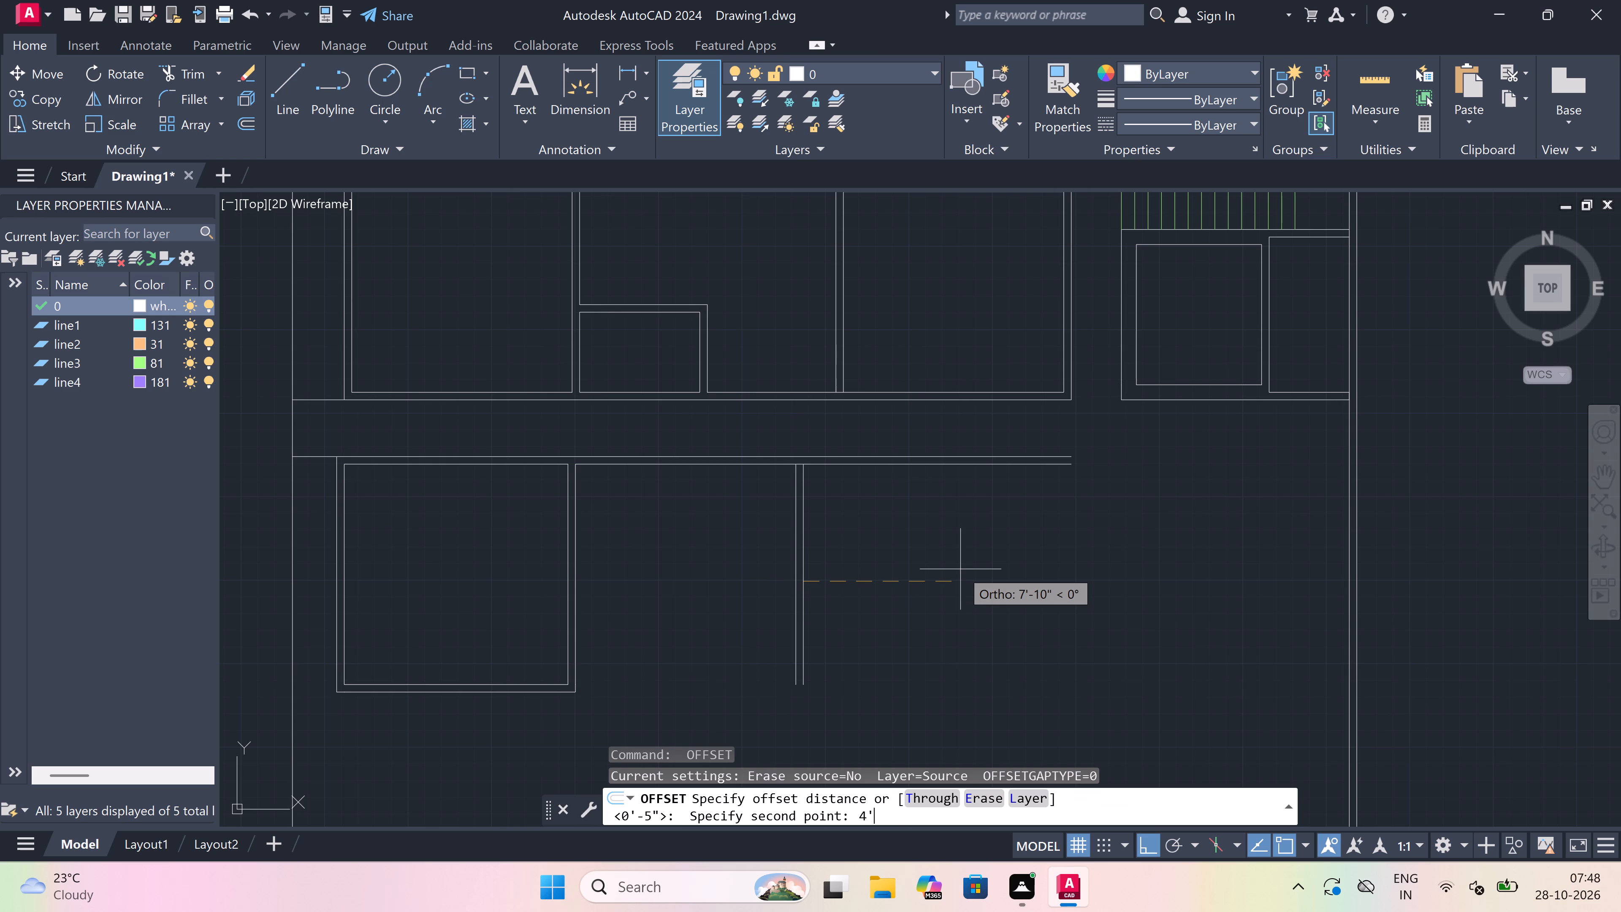
pyautogui.press('space')
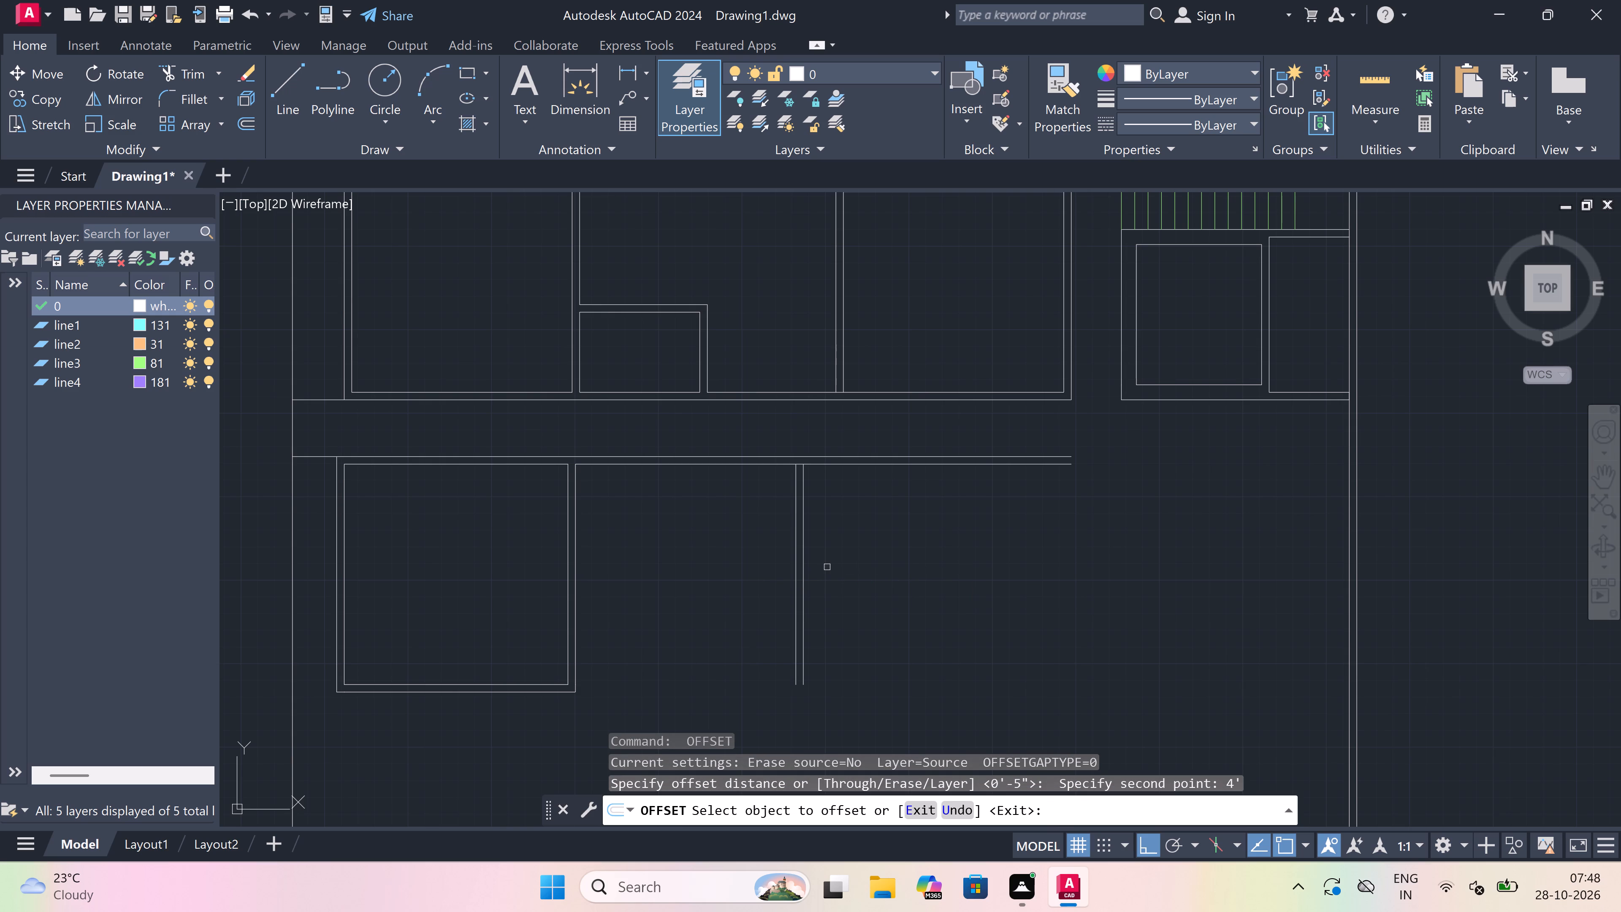
pyautogui.moveTo(805, 565); pyautogui.dragTo(871, 555)
pyautogui.click(887, 553)
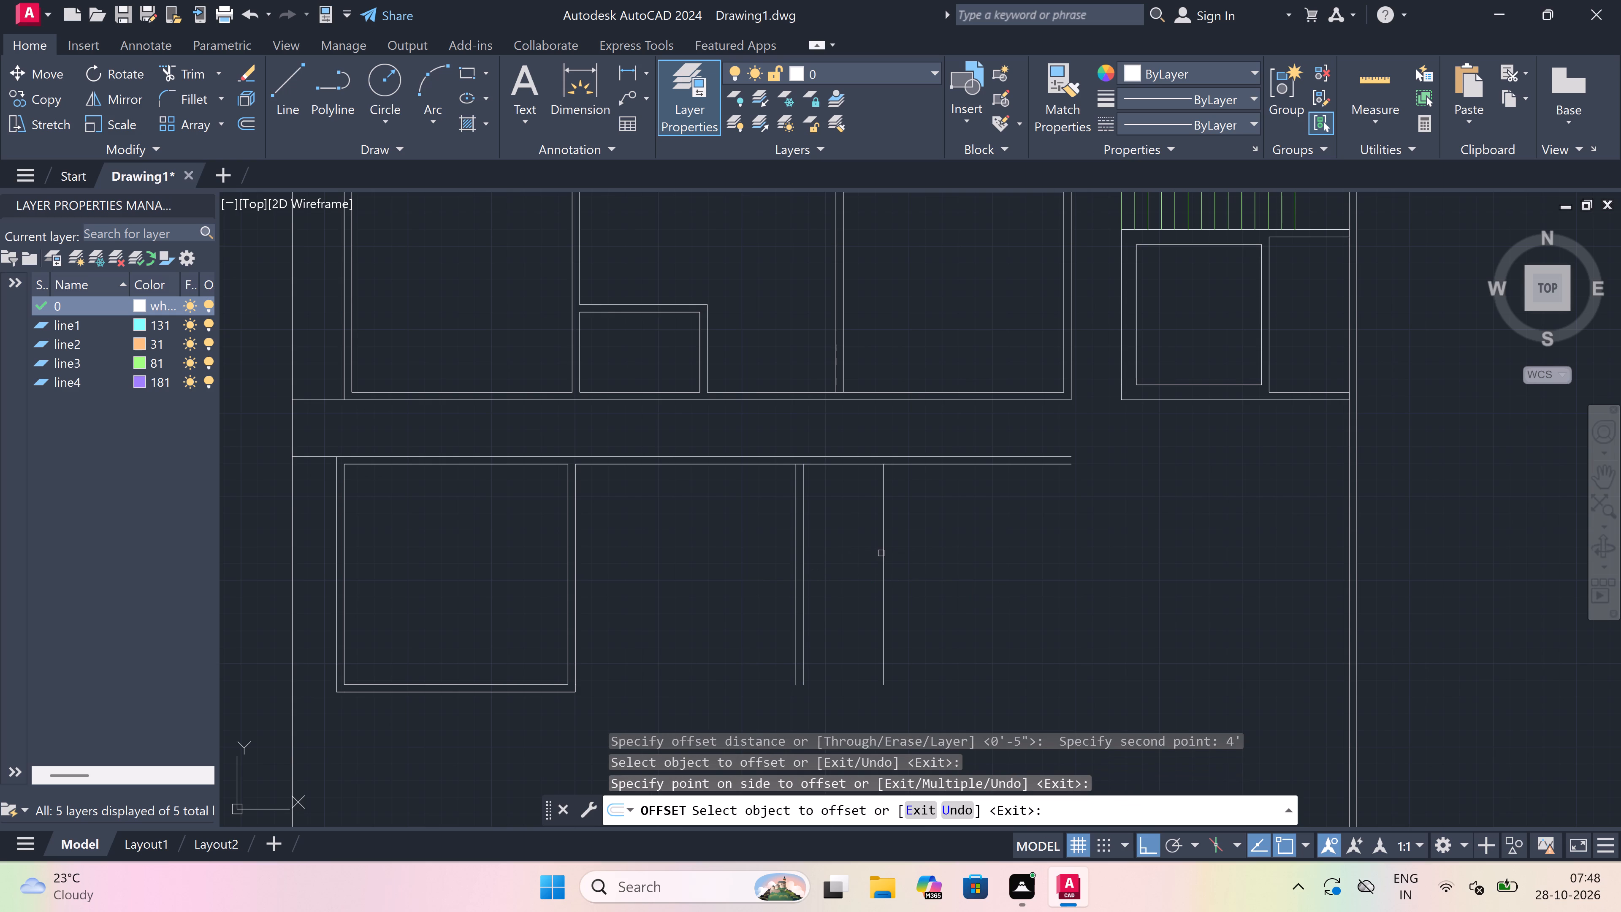
pyautogui.press('Escape')
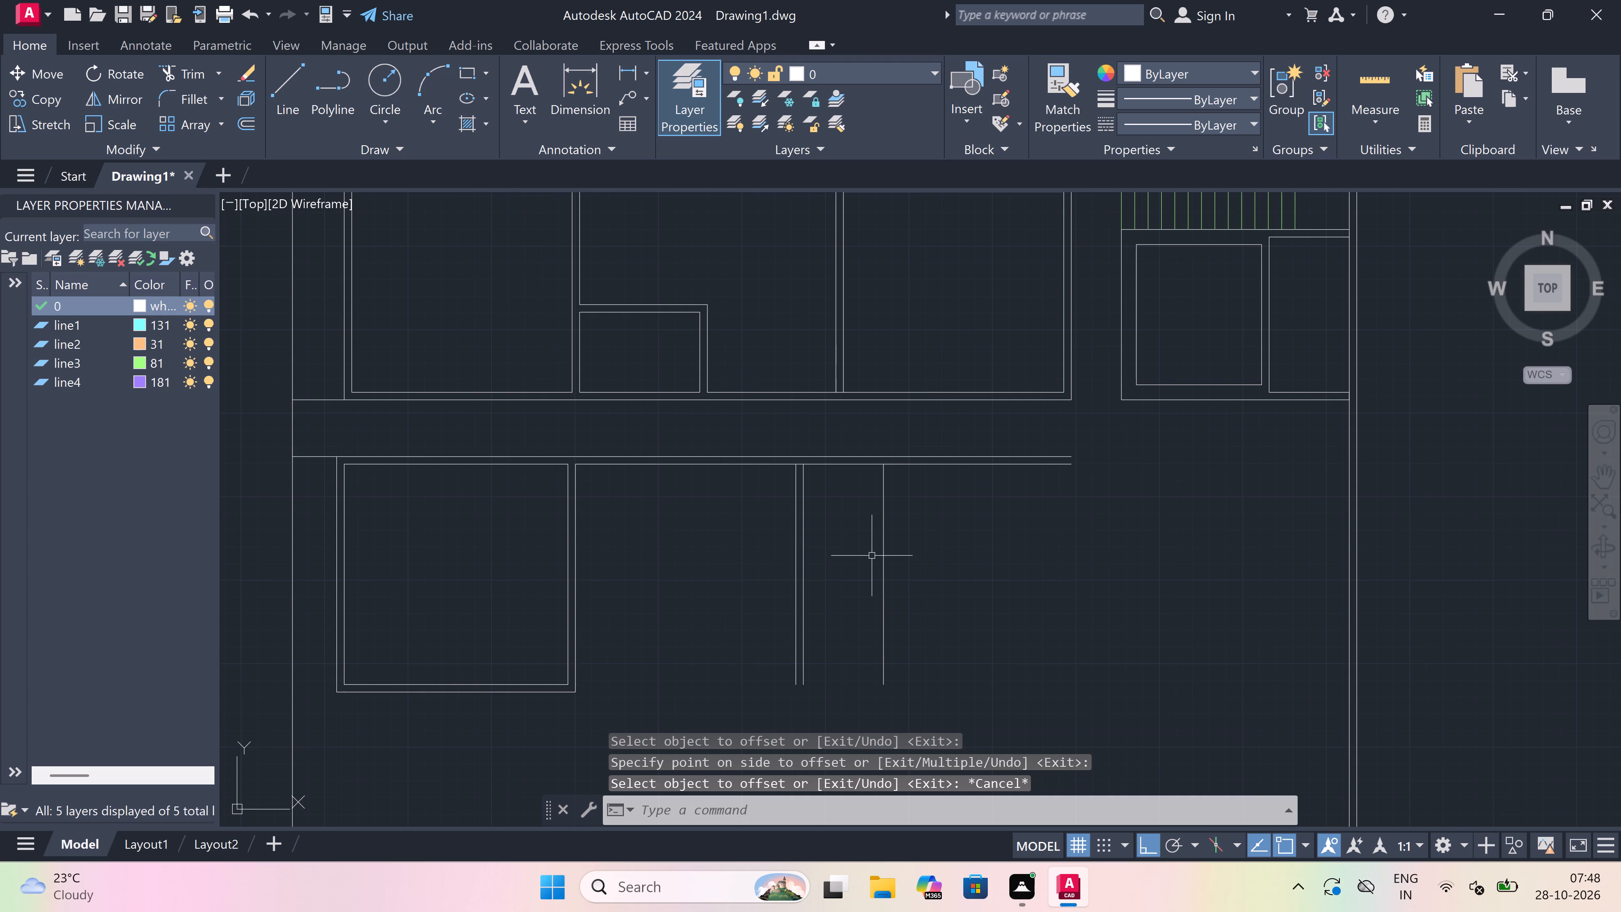
# Offset the newest vertical line 4.5" to the right to form the second double-line wall.
pyautogui.press('space')
pyautogui.moveTo(881, 553); pyautogui.dragTo(892, 553)
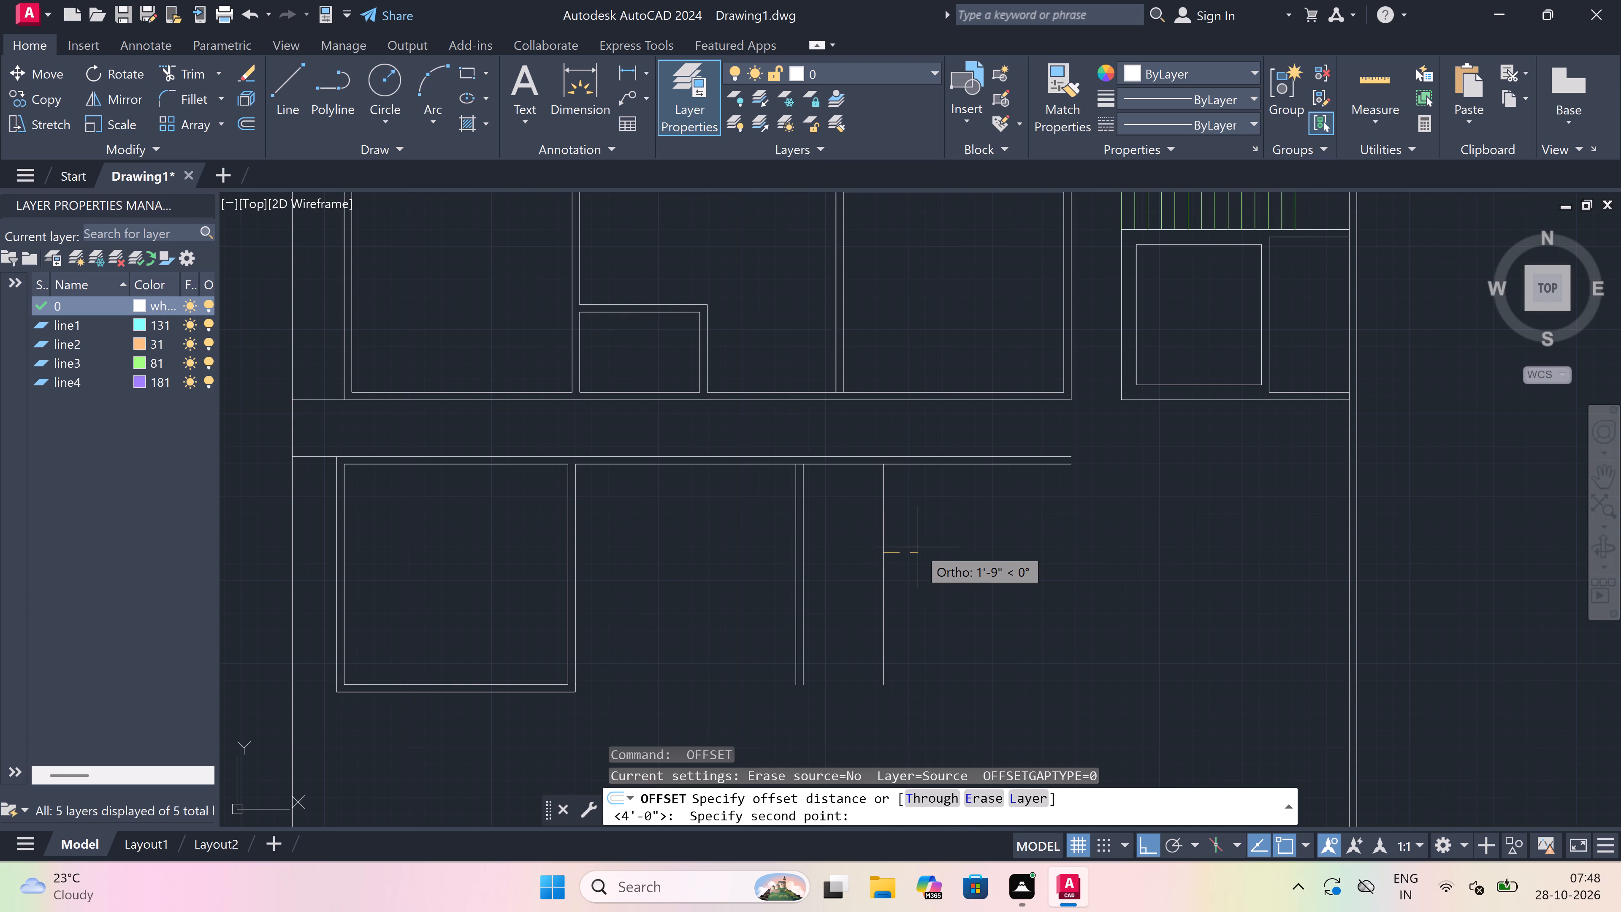
pyautogui.write('4.5')
pyautogui.write('"')
pyautogui.press('space')
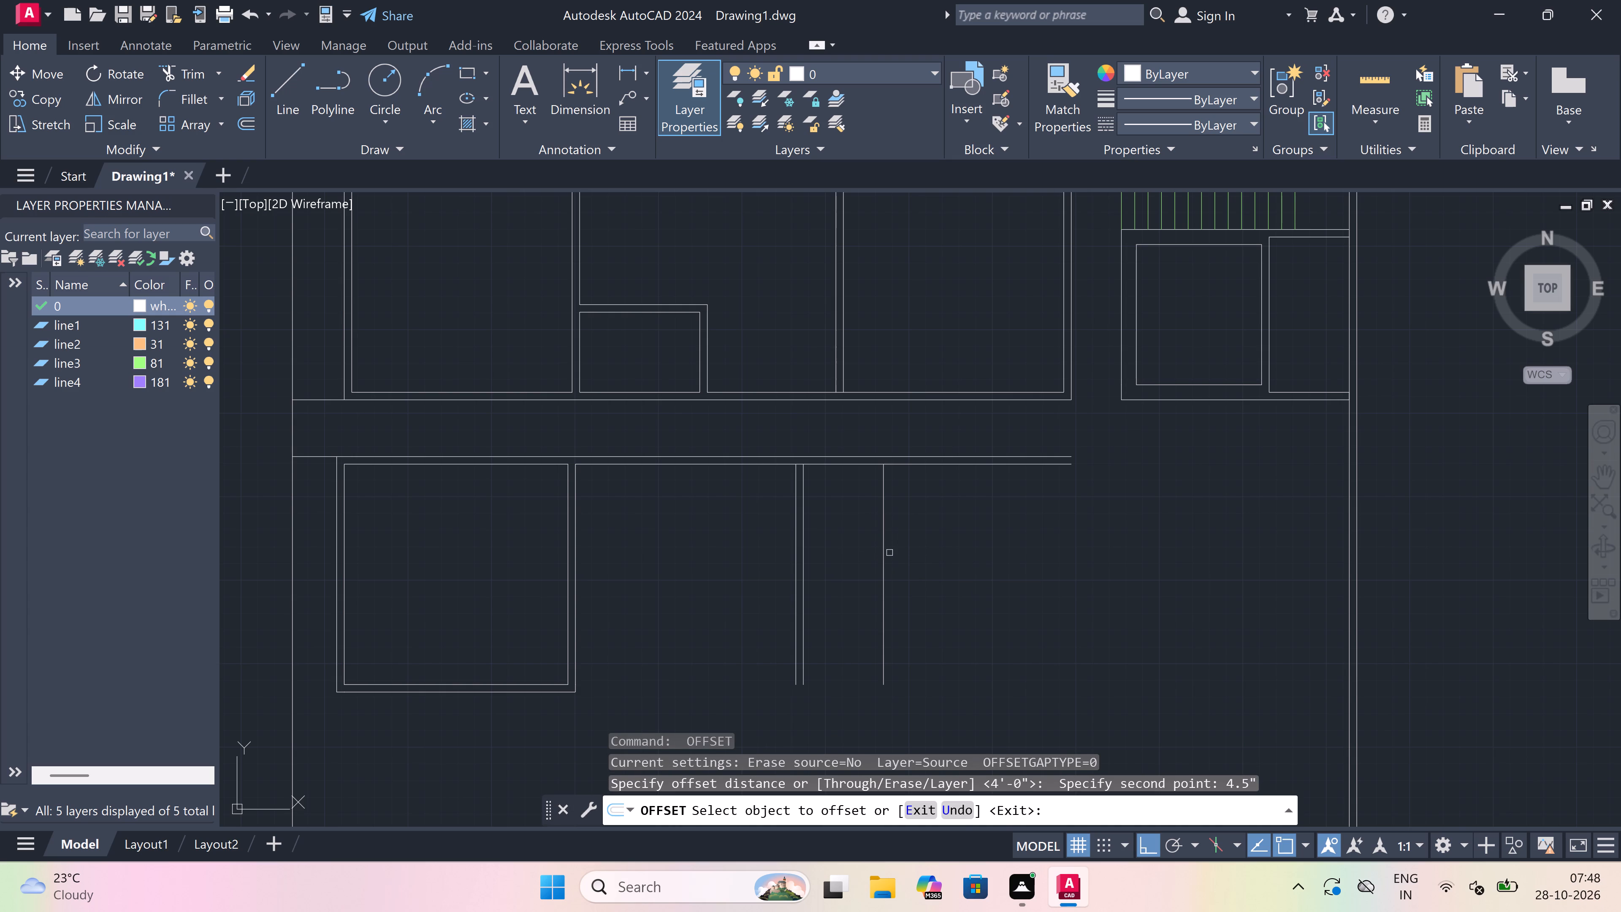
pyautogui.moveTo(886, 551); pyautogui.dragTo(898, 546)
pyautogui.click(914, 541)
pyautogui.press('Escape')
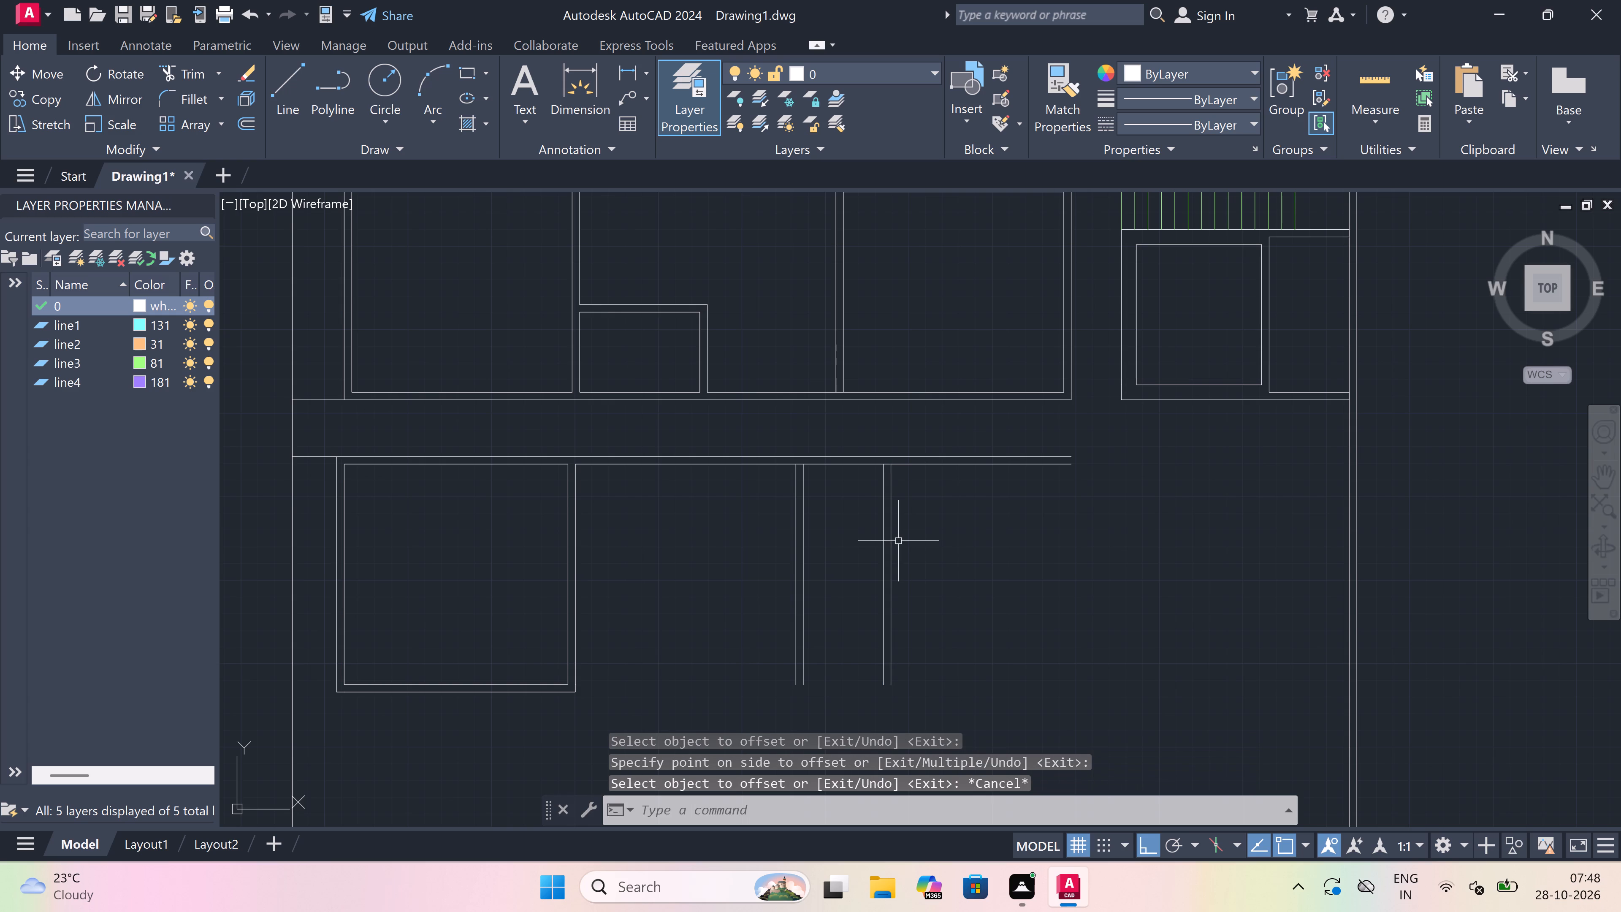
# Offset the right line of the second new double wall 11' to the right.
pyautogui.press('space')
pyautogui.moveTo(897, 541); pyautogui.dragTo(924, 540)
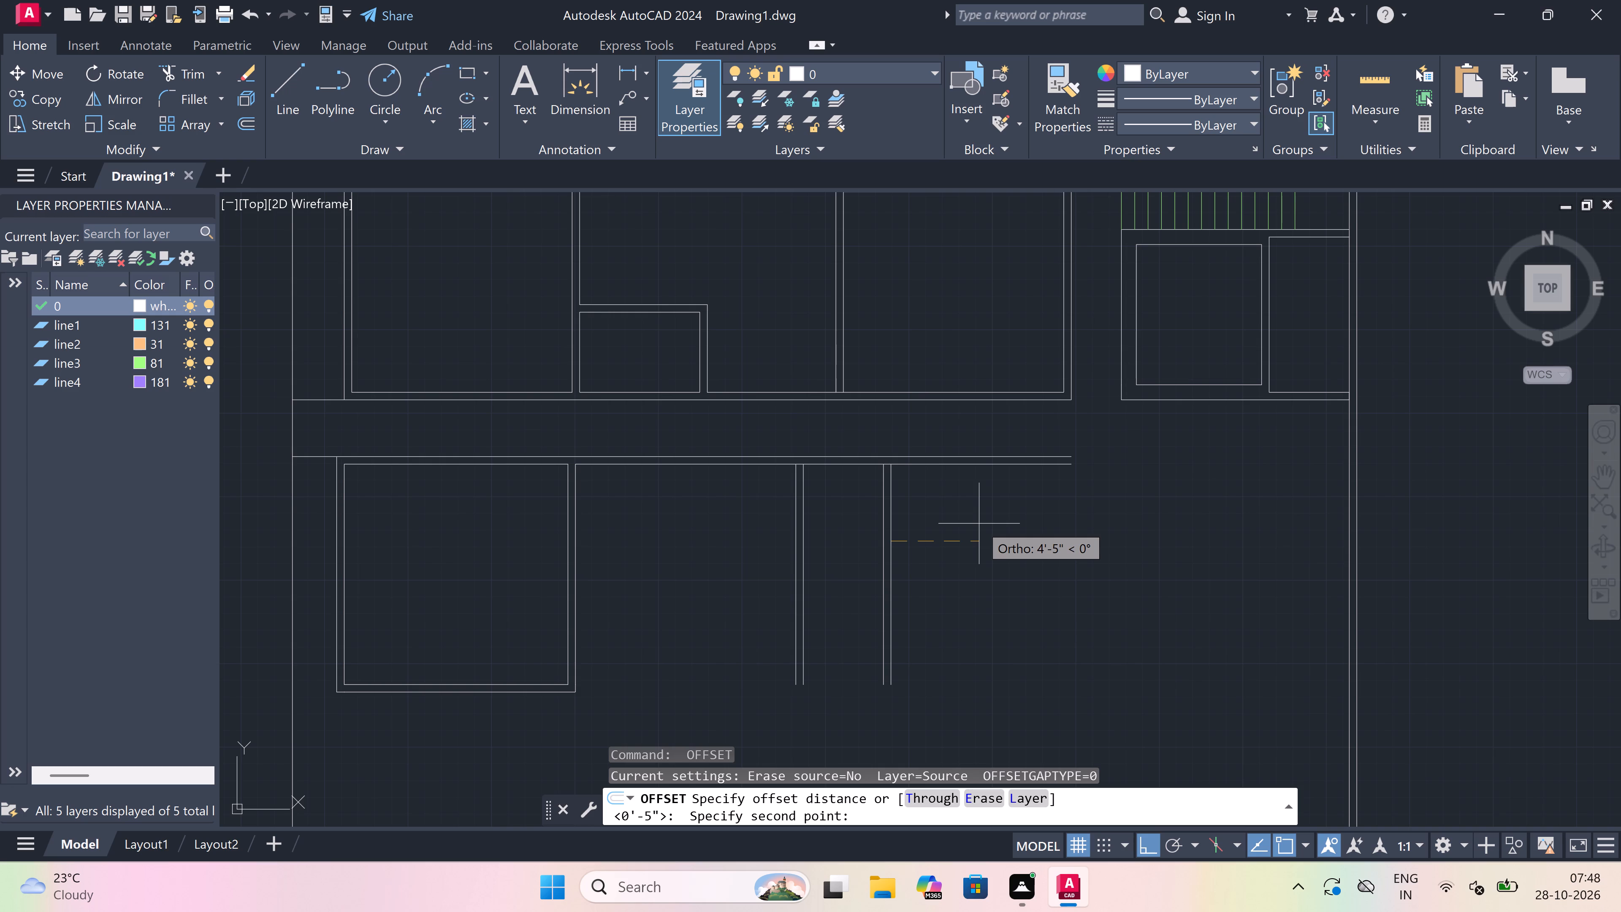
pyautogui.write("11'")
pyautogui.press('space')
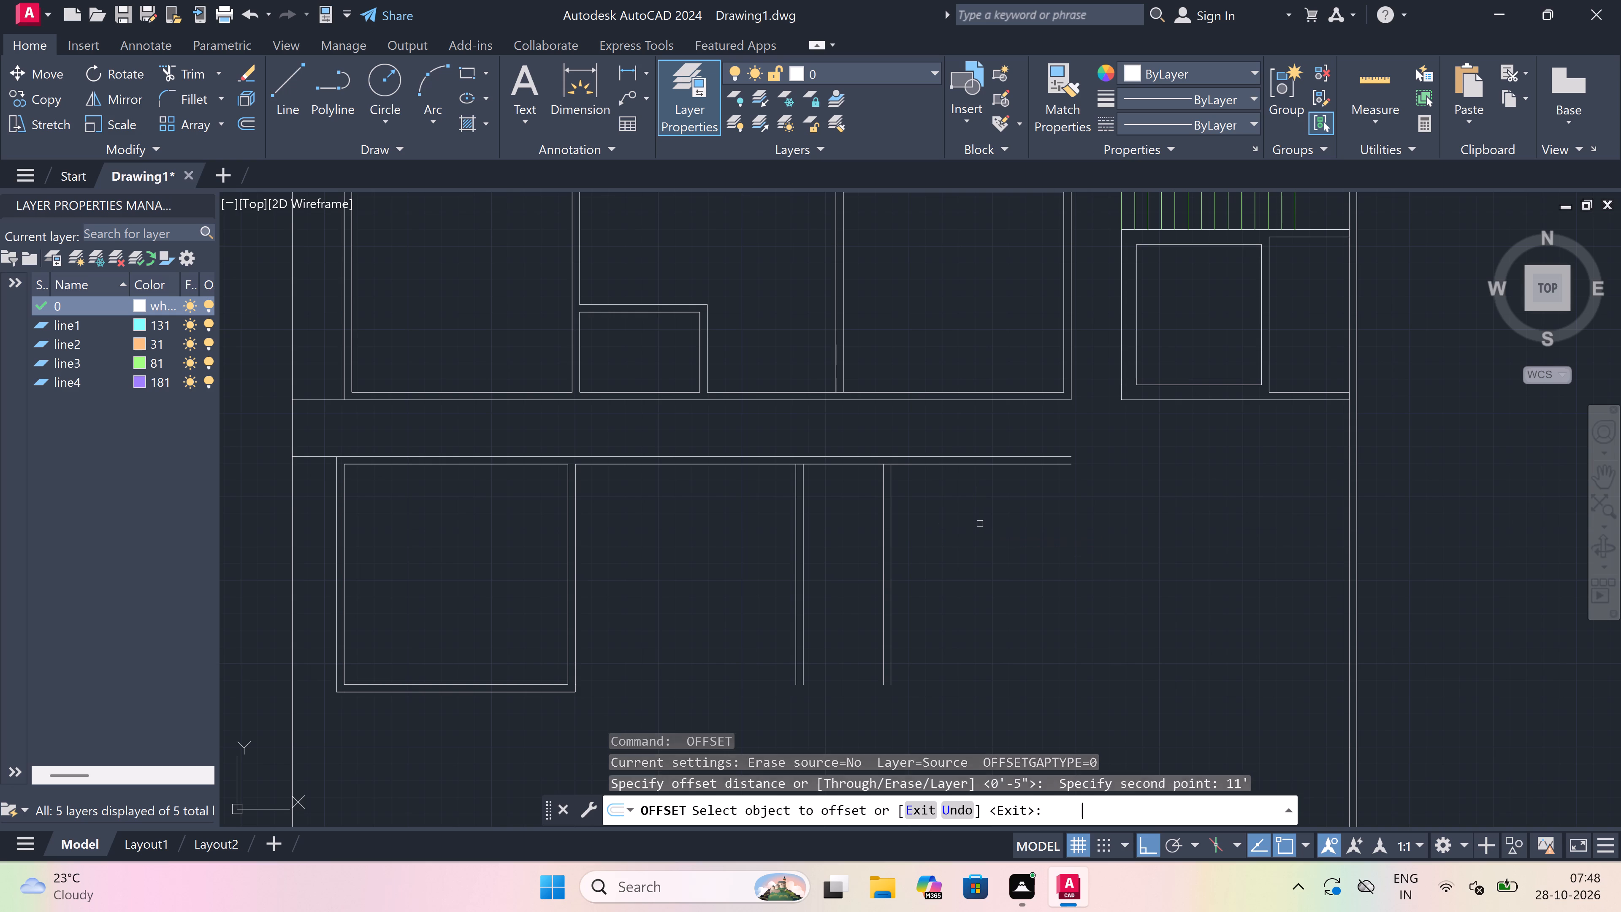
pyautogui.moveTo(892, 544); pyautogui.dragTo(913, 545)
pyautogui.click(1007, 547)
pyautogui.press('Escape')
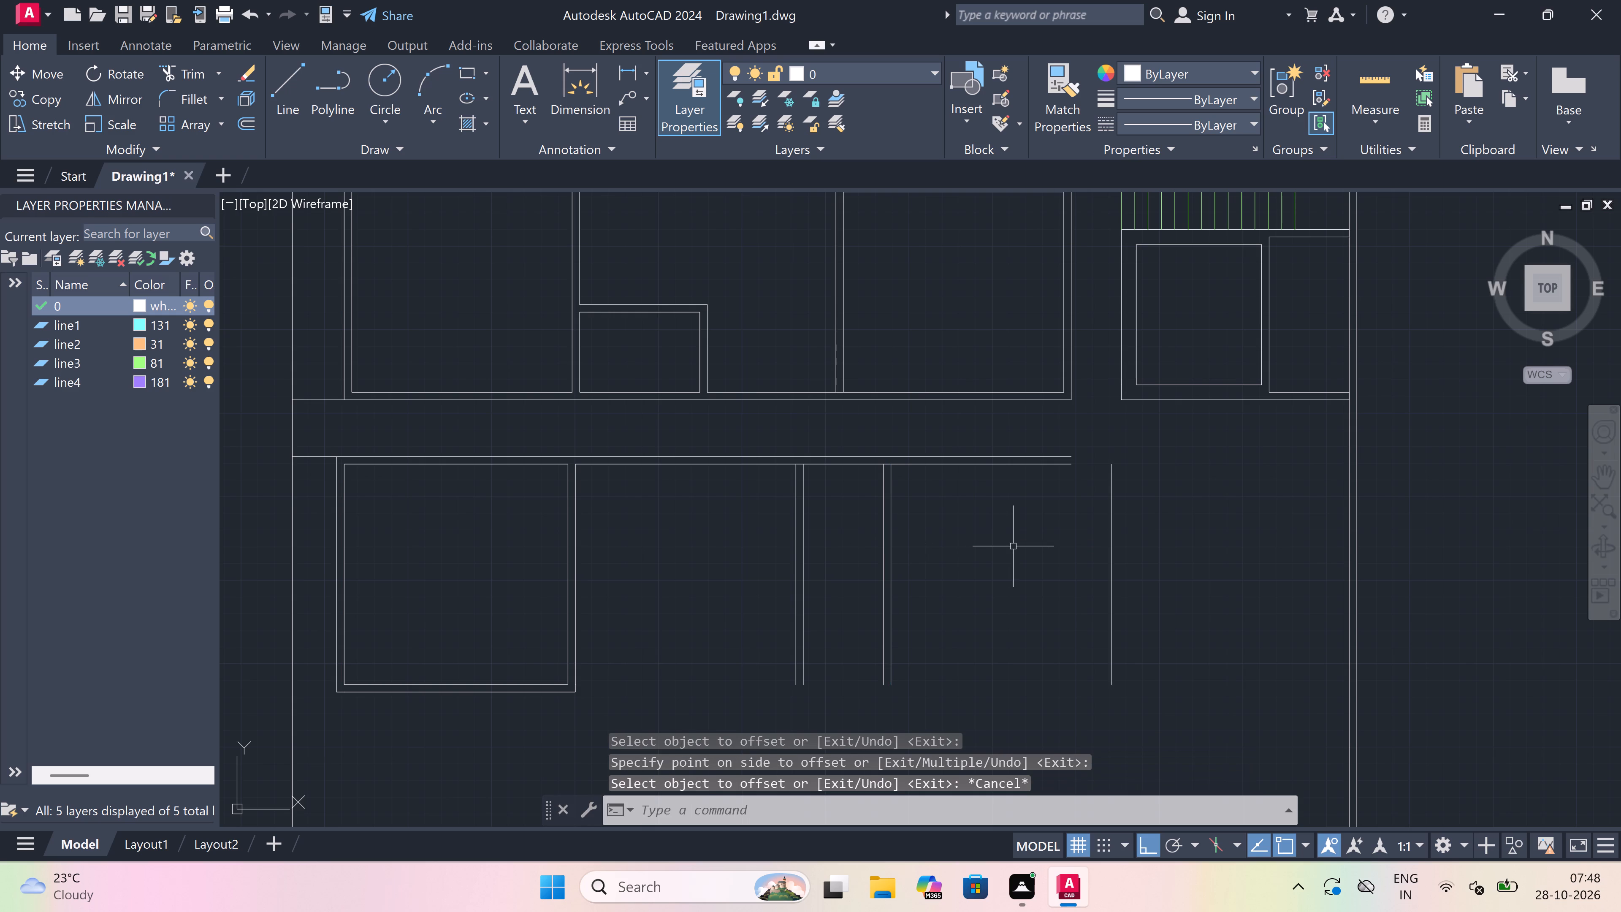
# Offset the rightmost new vertical line 4.5" to the right to form the third double-line wall.
pyautogui.press('space')
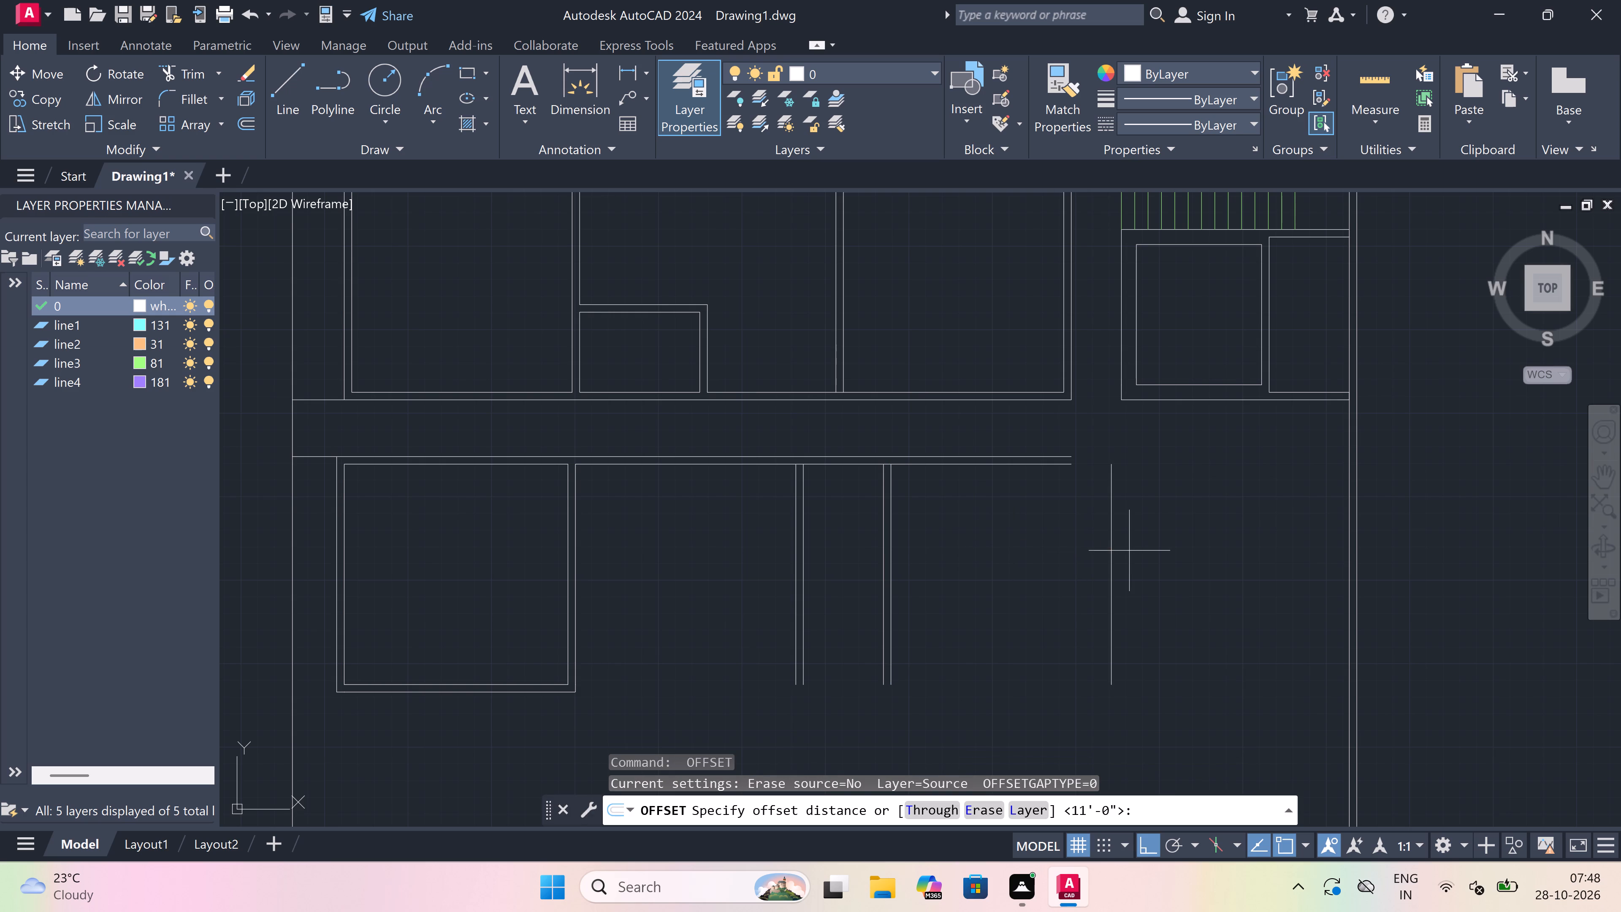
pyautogui.click(1119, 551)
pyautogui.scroll(-3, 1118, 551)
pyautogui.scroll(3, 1162, 551)
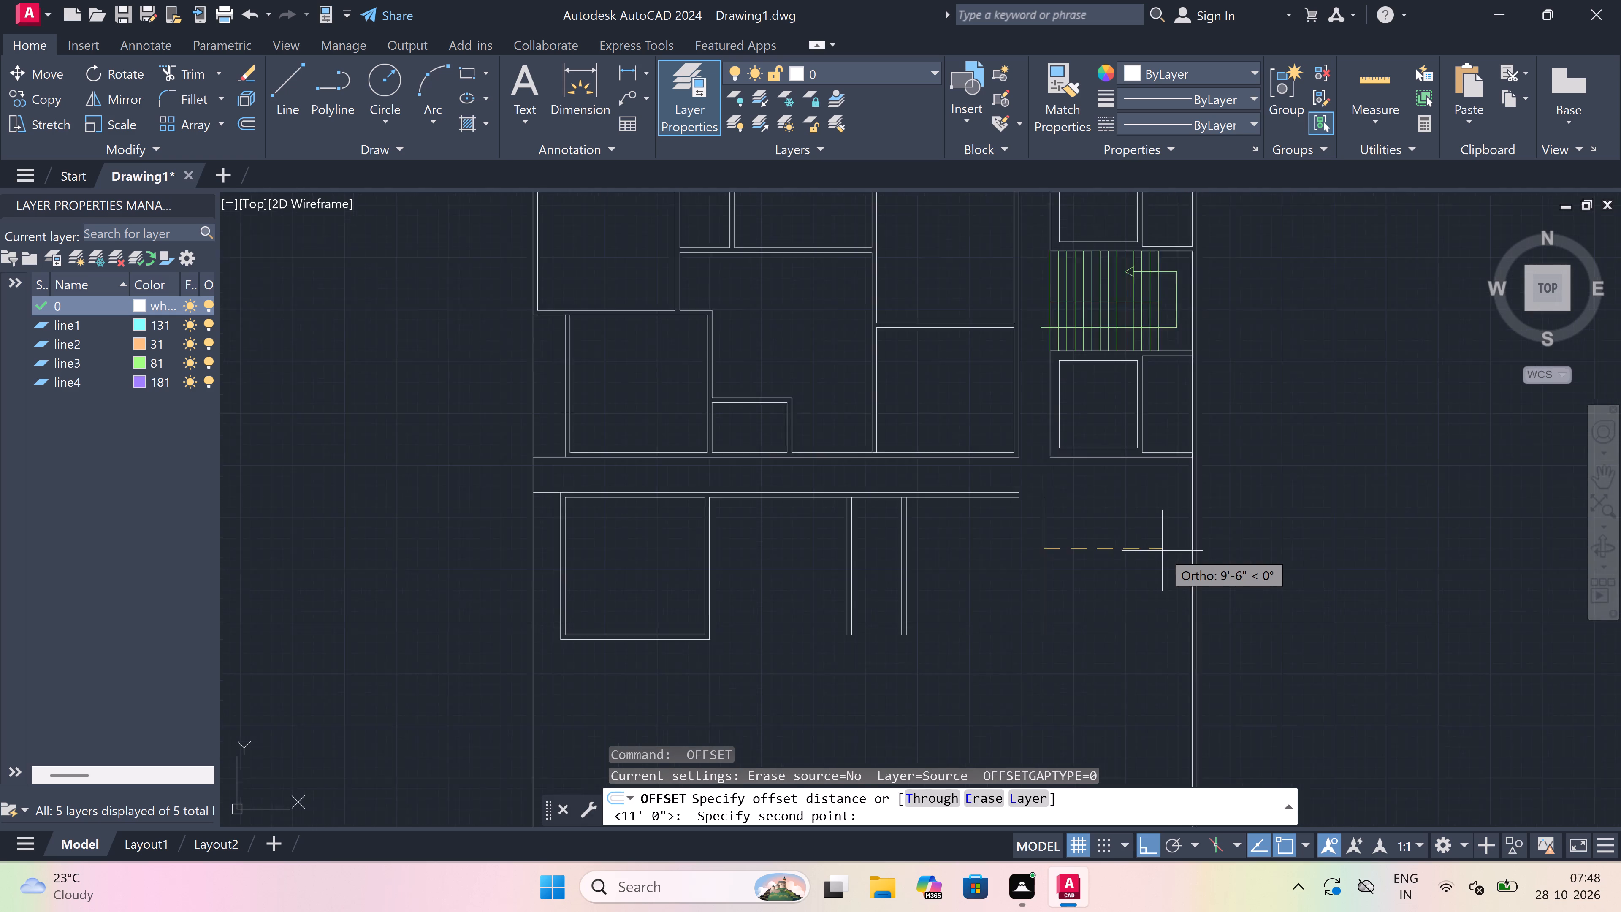
pyautogui.write('4.5')
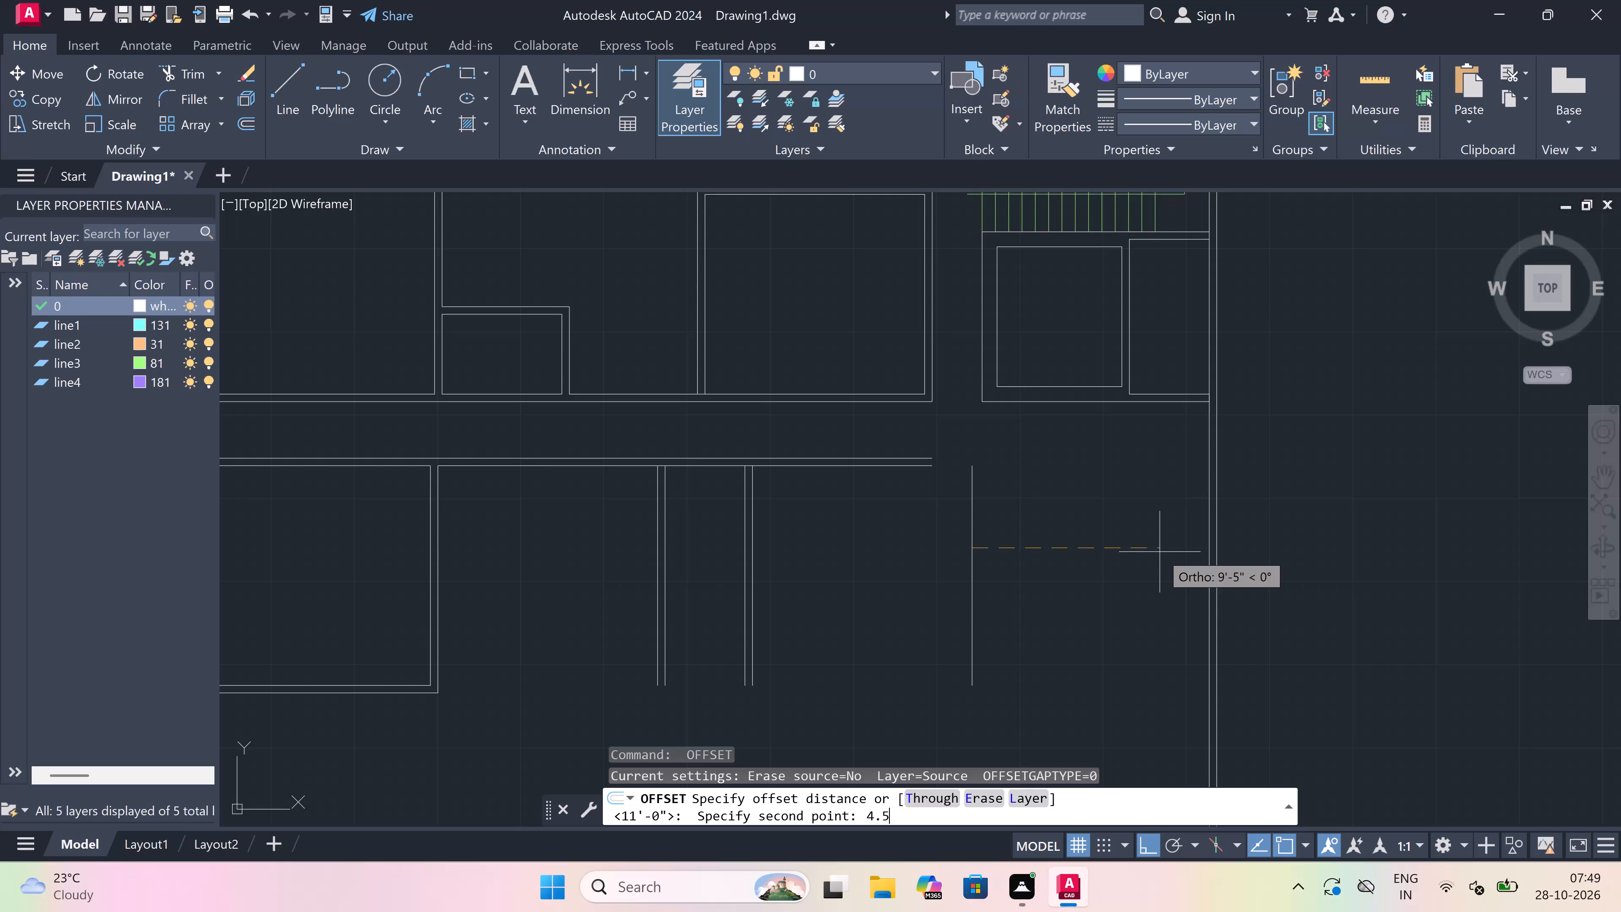
pyautogui.hotkey('shift', '"')
pyautogui.press('space')
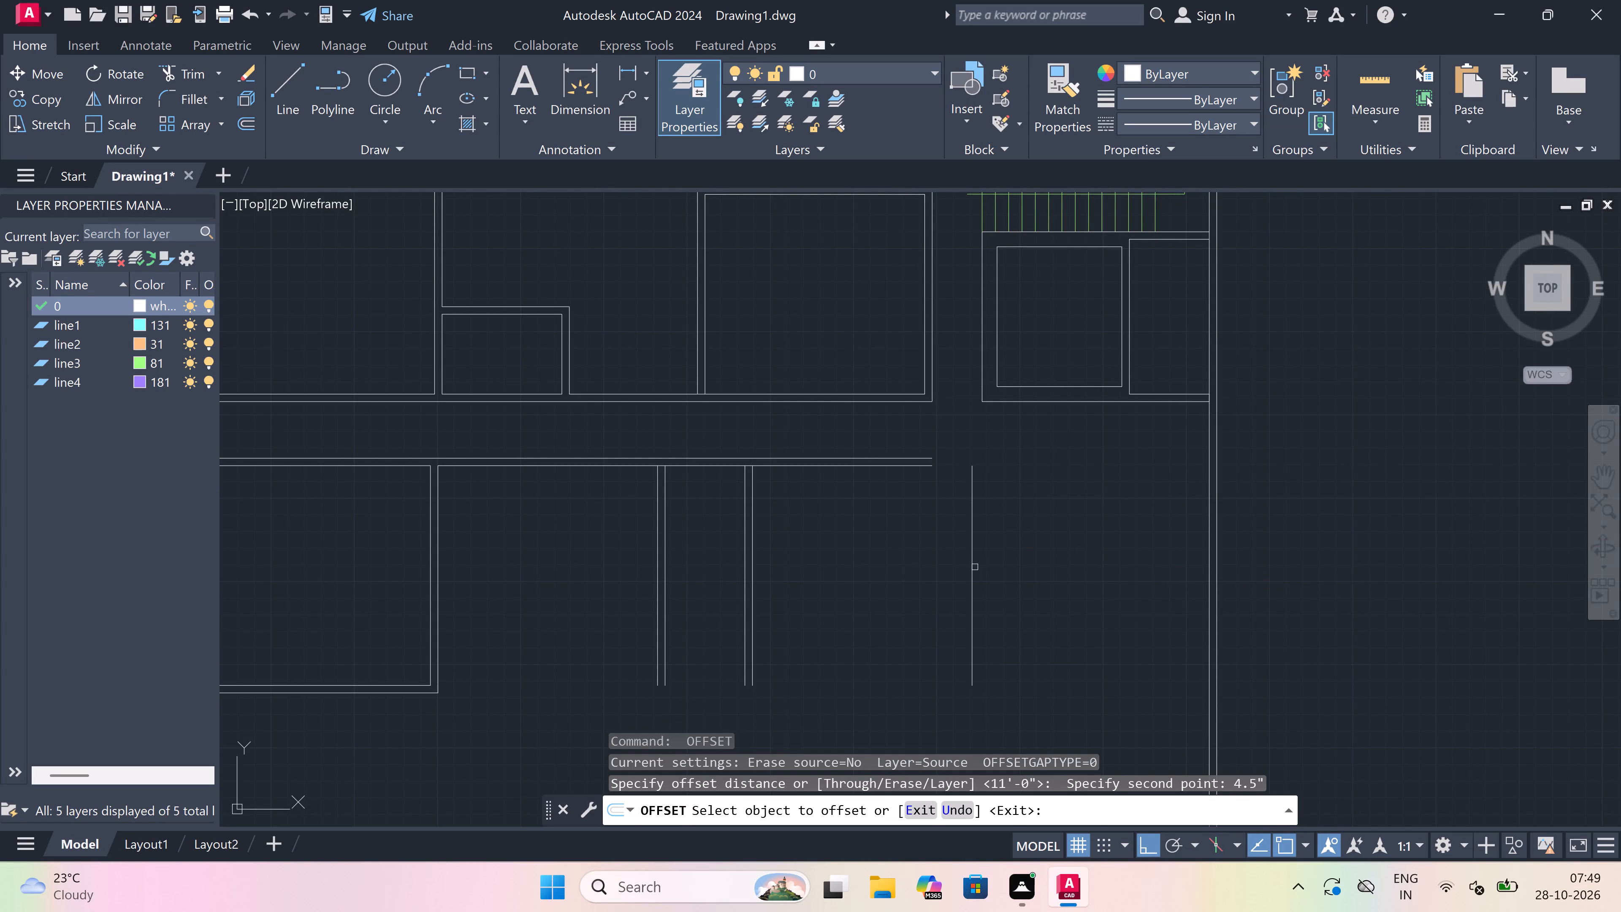
pyautogui.moveTo(970, 562); pyautogui.dragTo(1008, 562)
pyautogui.click(1024, 560)
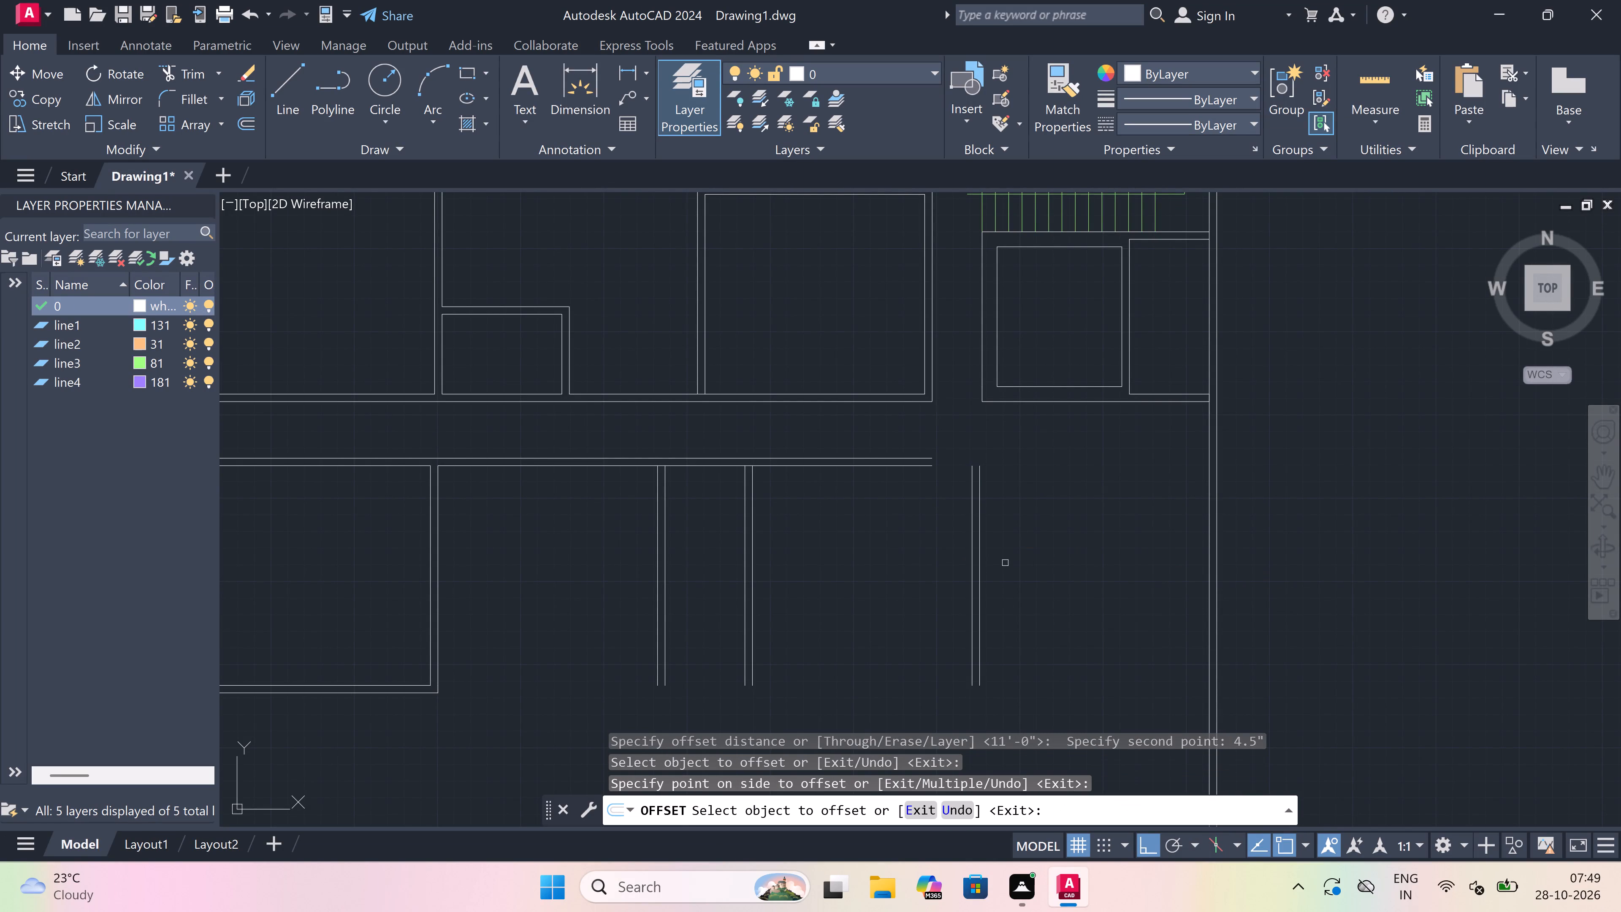
pyautogui.press('Escape')
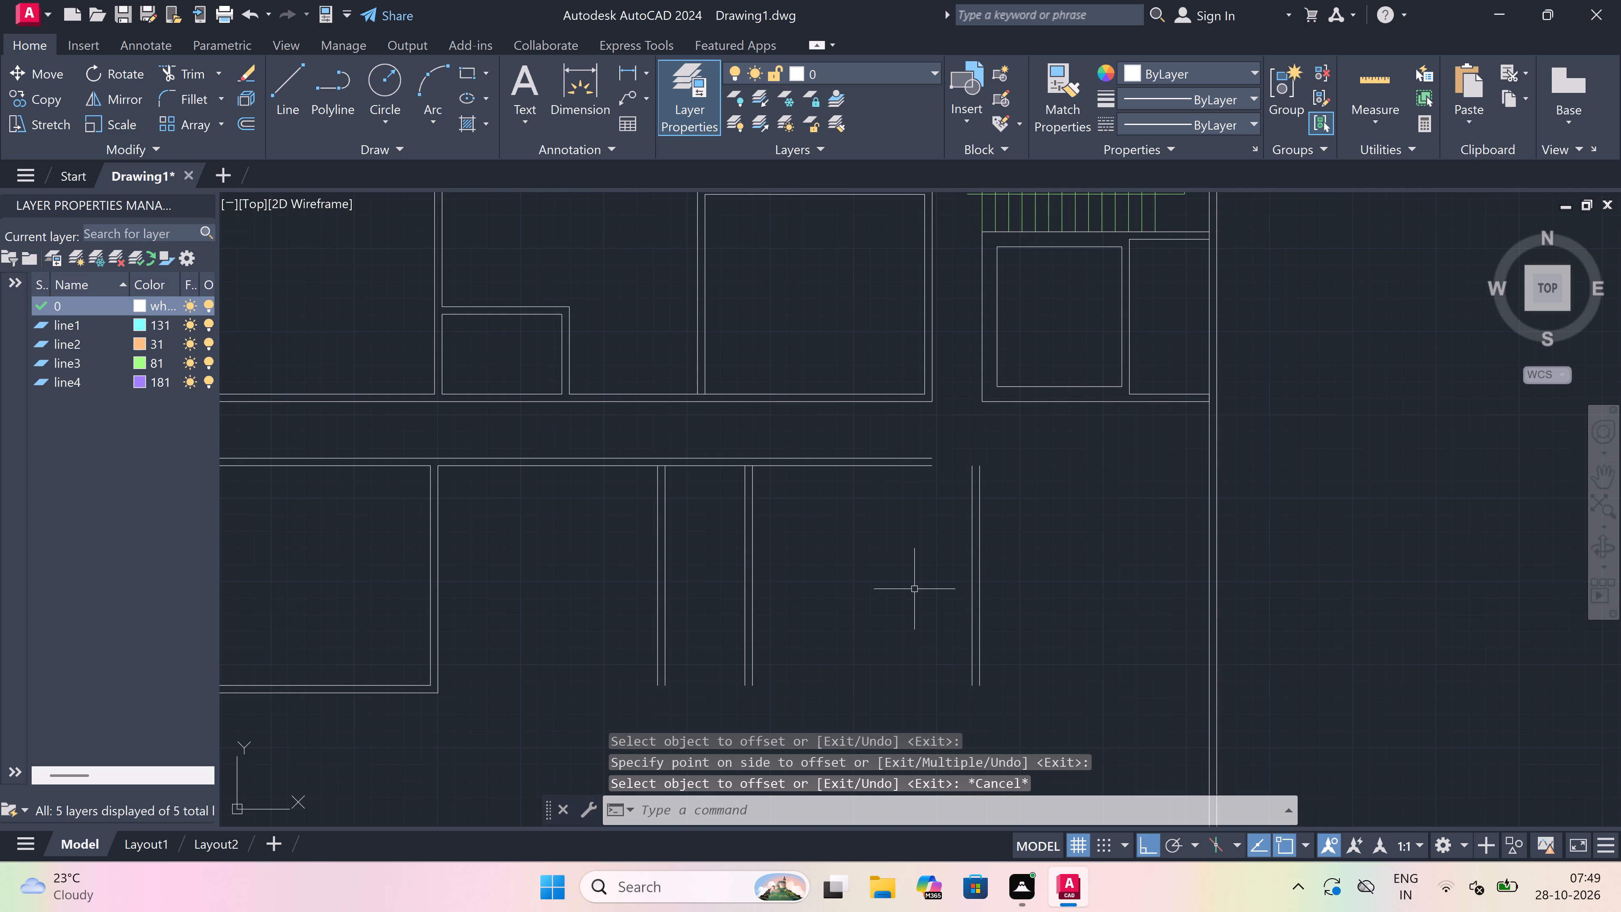
# Extend the two horizontal wall lines above the new rooms rightward past the corridor to meet the third double wall and outer wall.
pyautogui.scroll(-2, 914, 589)
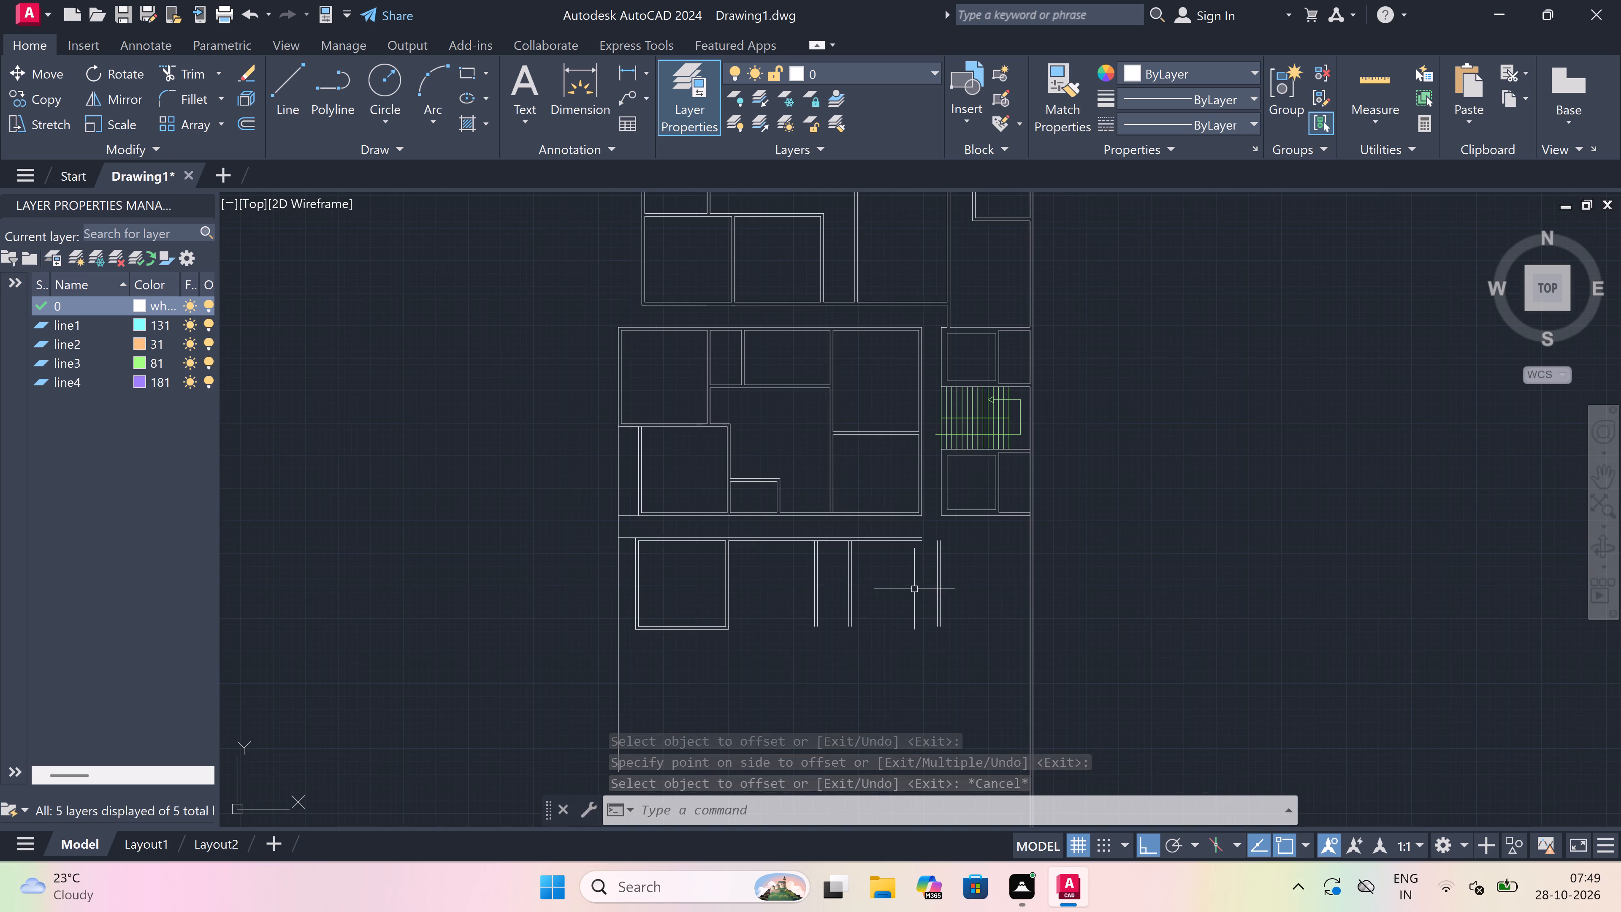
pyautogui.scroll(3, 919, 578)
pyautogui.scroll(-3, 964, 494)
pyautogui.scroll(1, 981, 424)
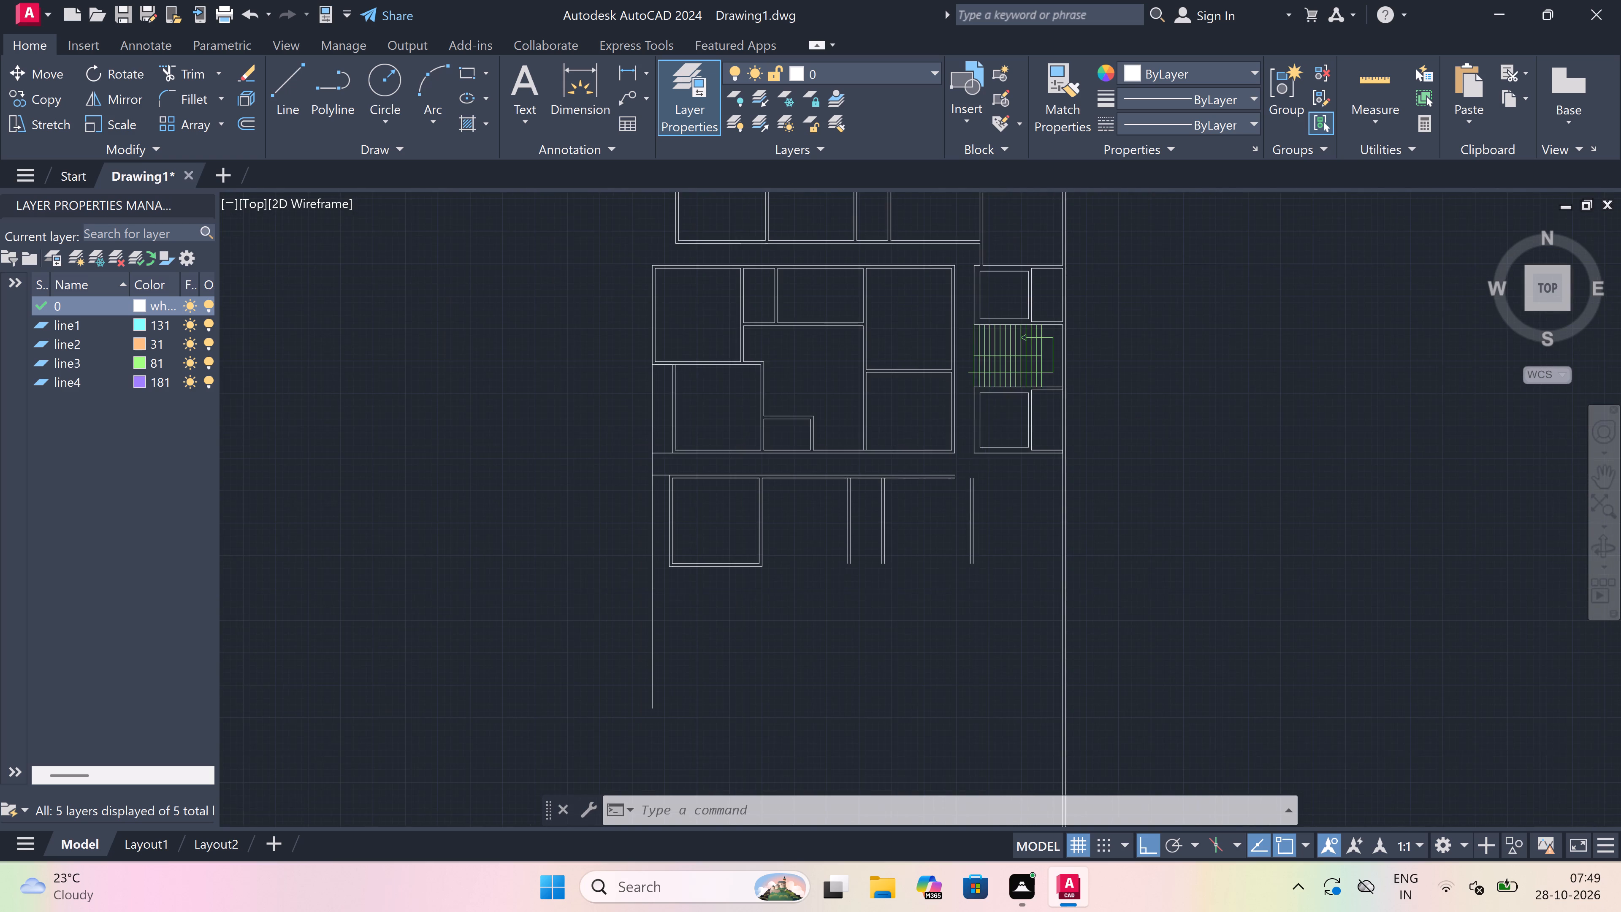
pyautogui.scroll(1, 981, 424)
pyautogui.scroll(1, 958, 532)
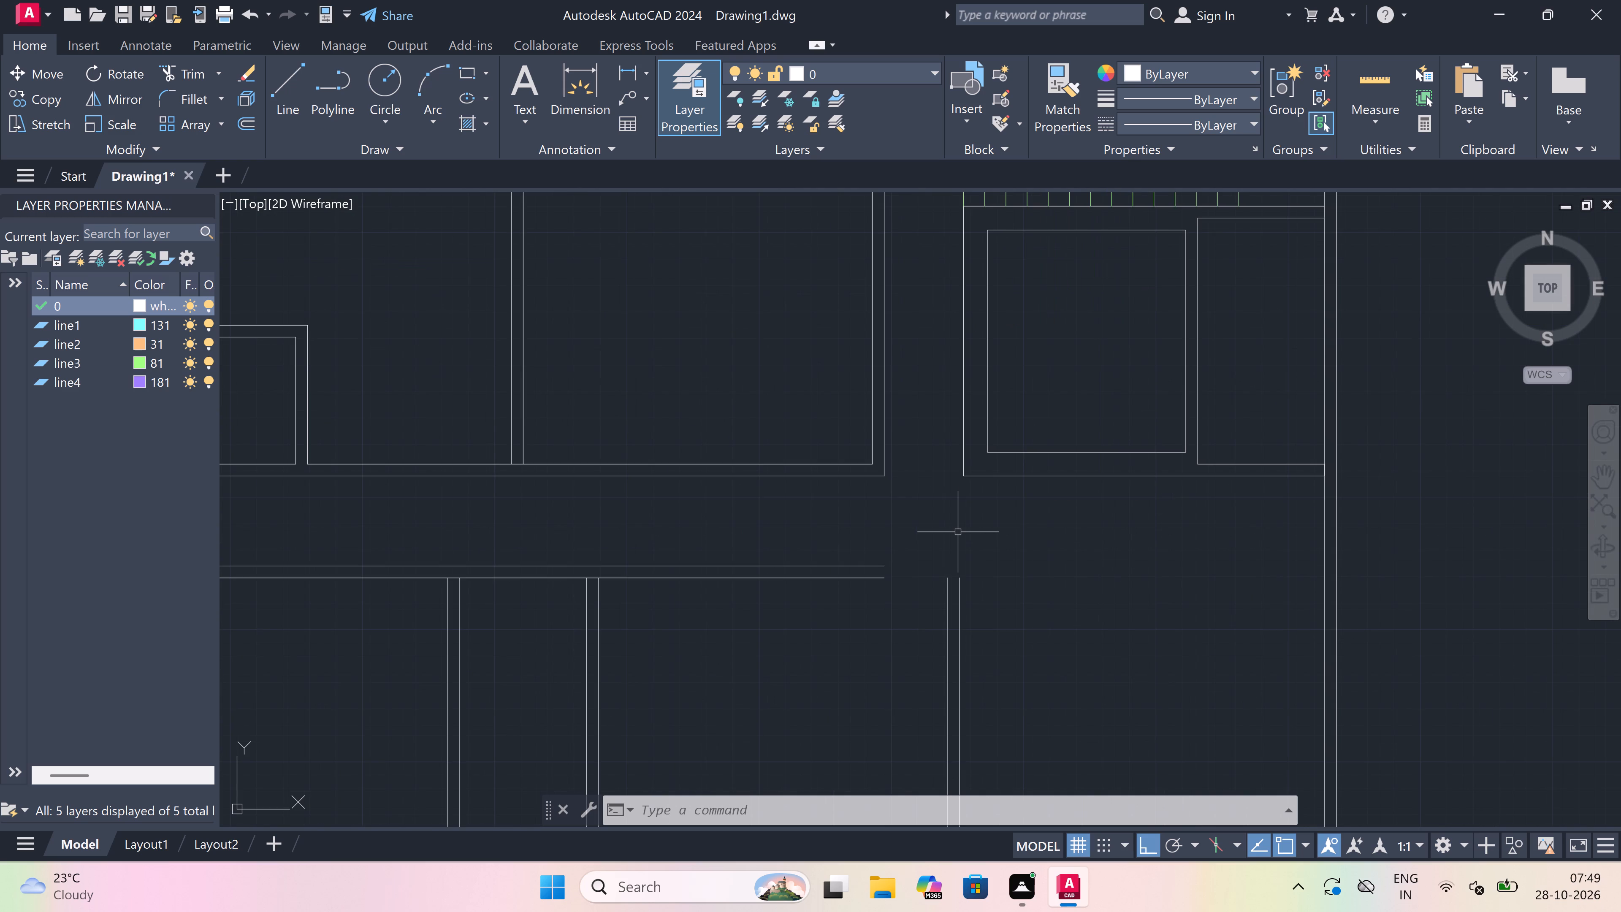
pyautogui.write('ex')
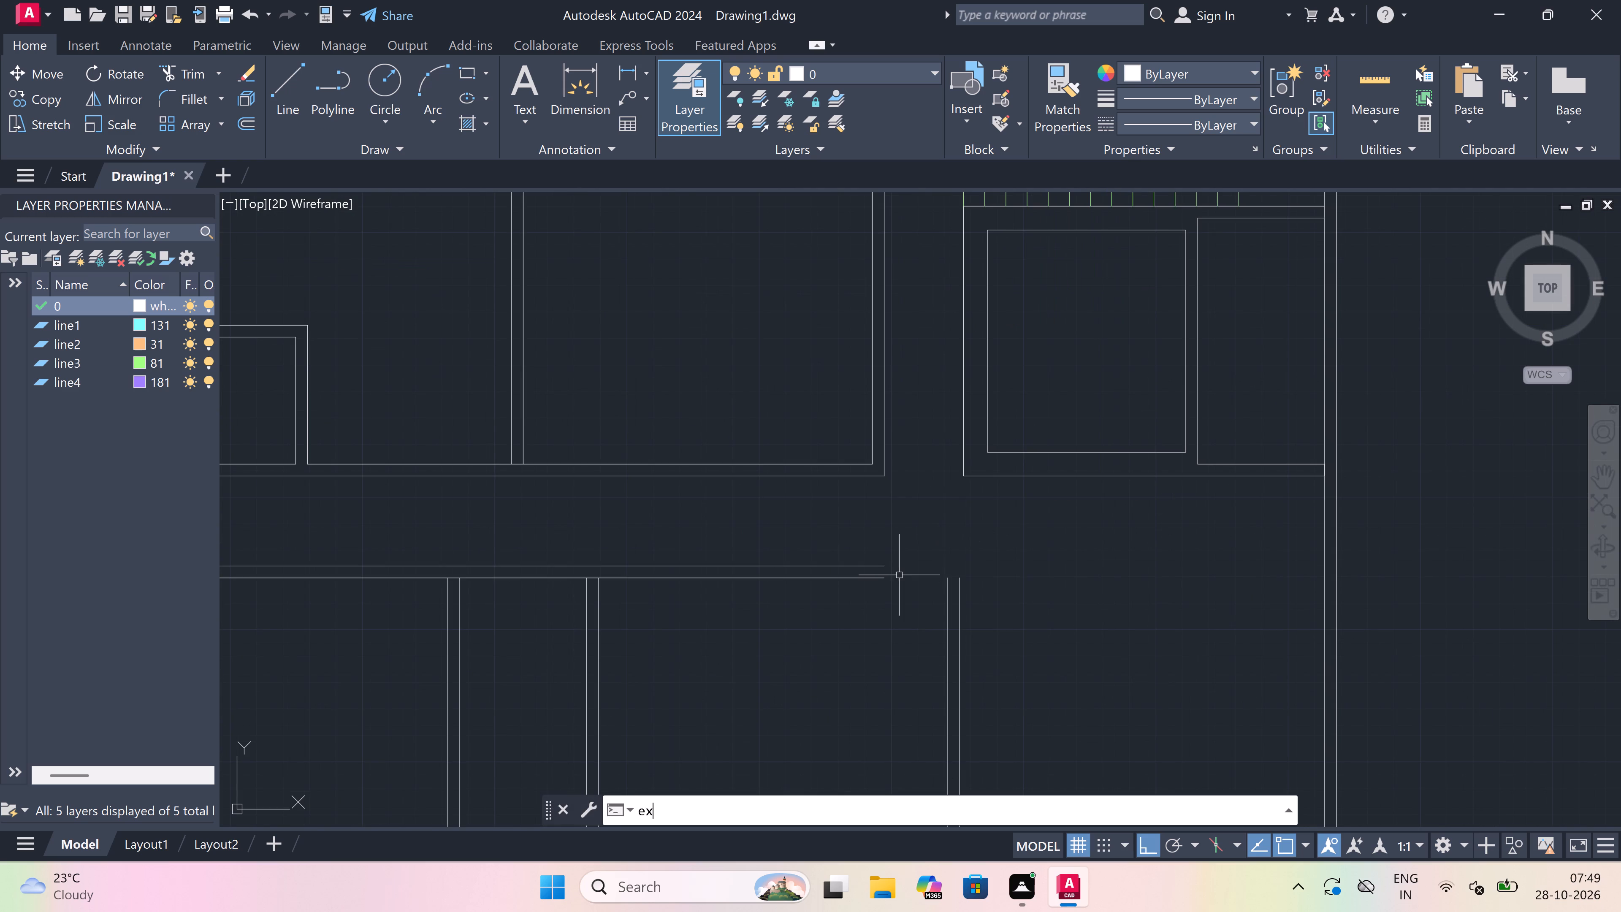
pyautogui.press('space')
pyautogui.moveTo(867, 547); pyautogui.dragTo(868, 551)
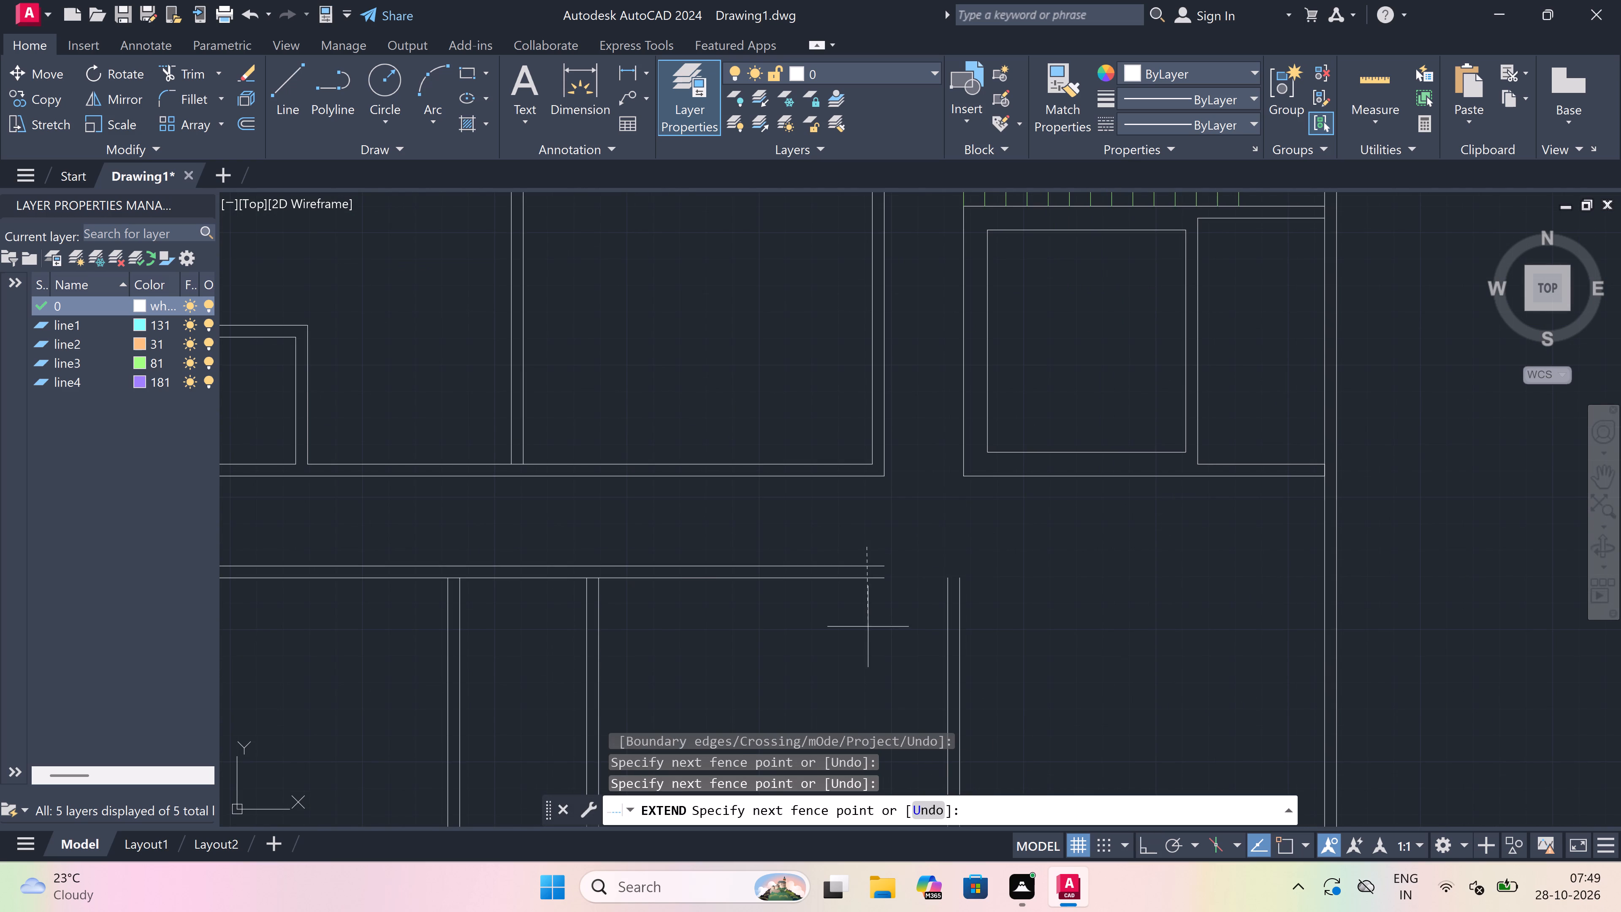
pyautogui.click(868, 652)
pyautogui.click(886, 592)
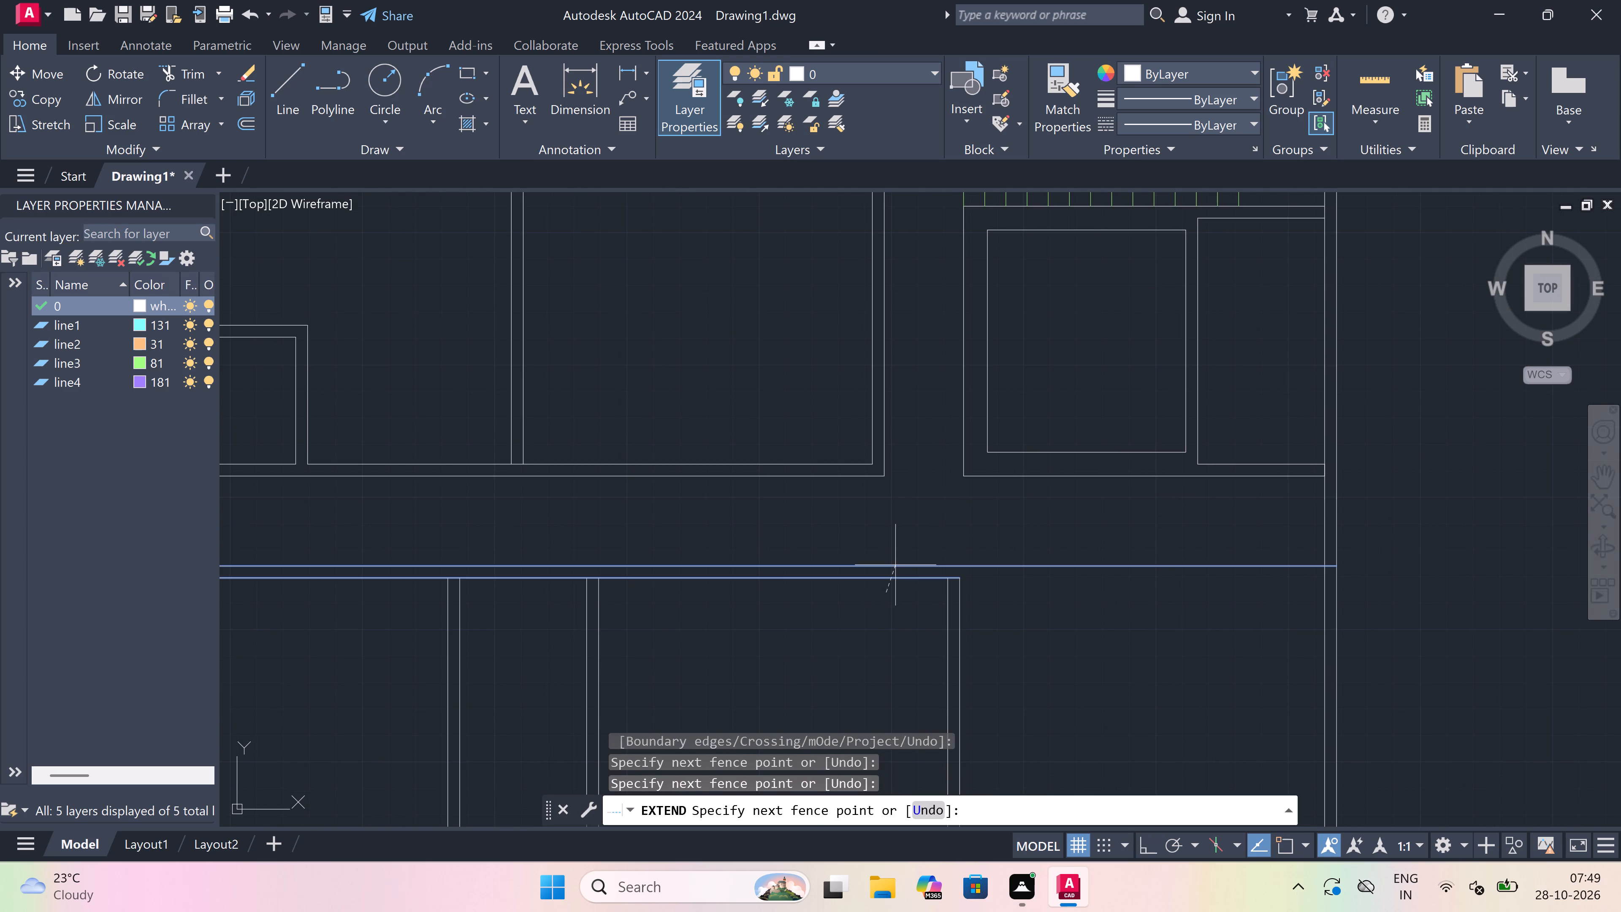
pyautogui.click(895, 565)
pyautogui.press('Escape')
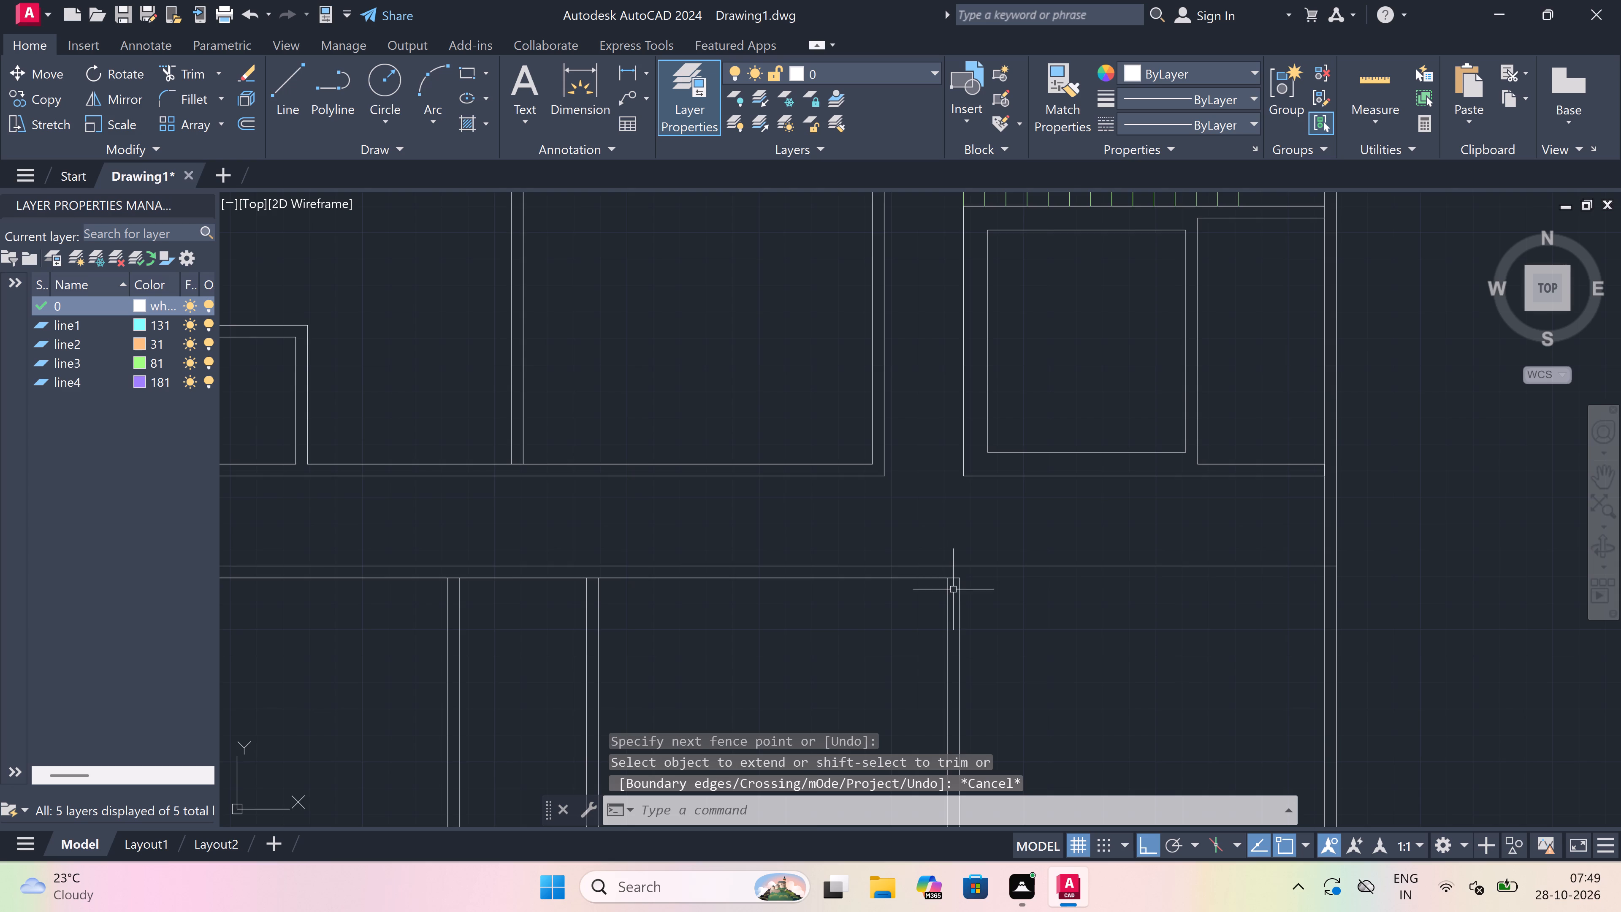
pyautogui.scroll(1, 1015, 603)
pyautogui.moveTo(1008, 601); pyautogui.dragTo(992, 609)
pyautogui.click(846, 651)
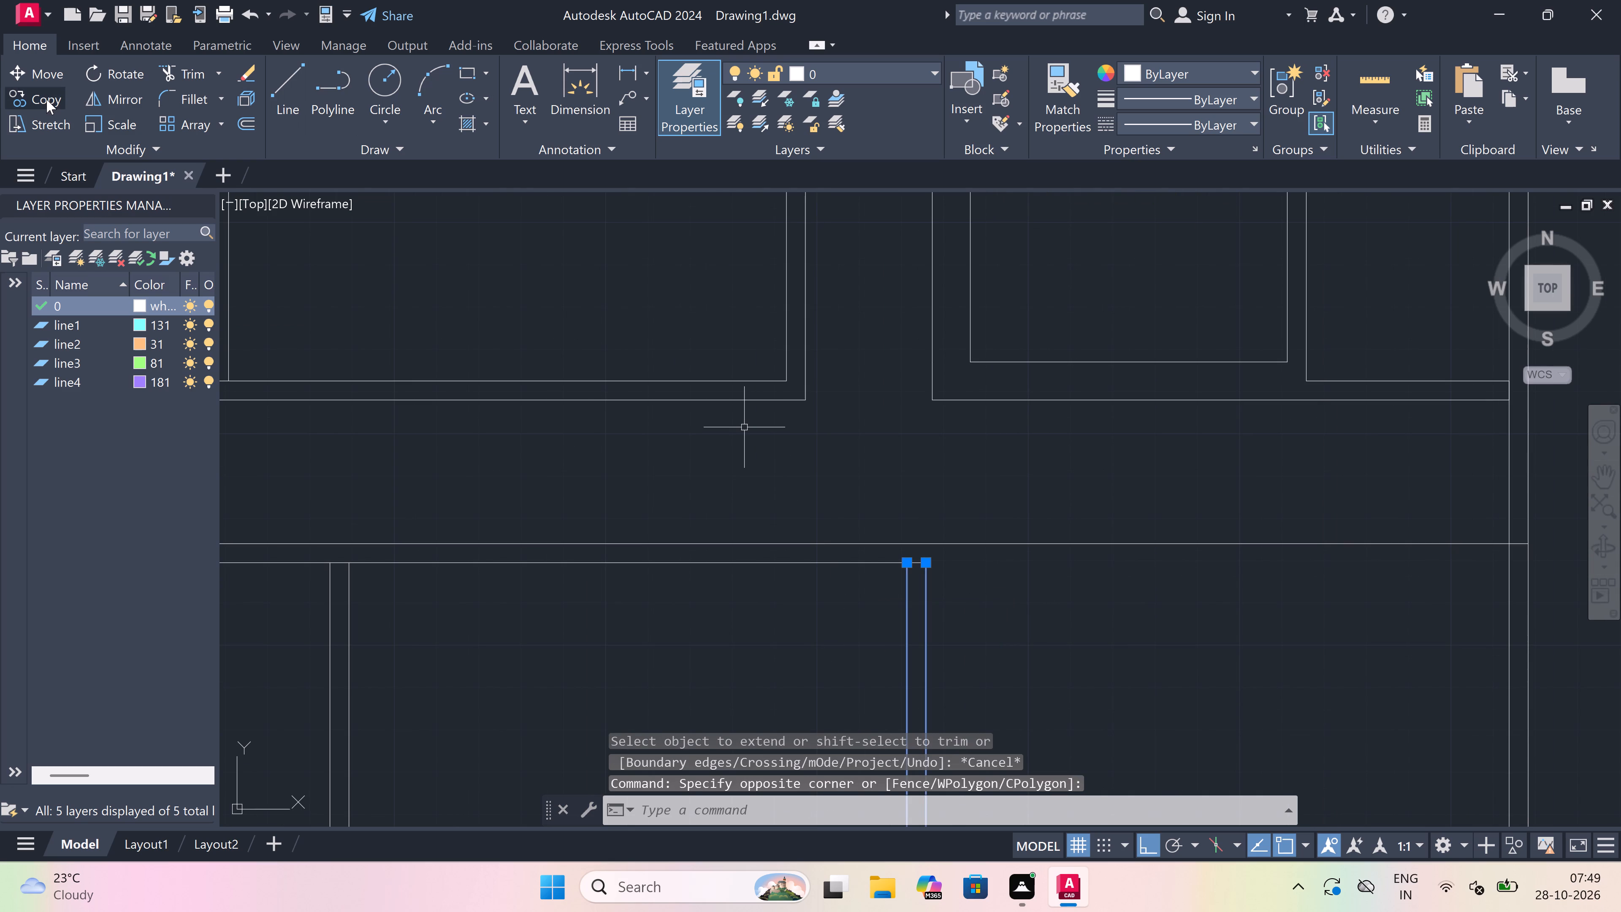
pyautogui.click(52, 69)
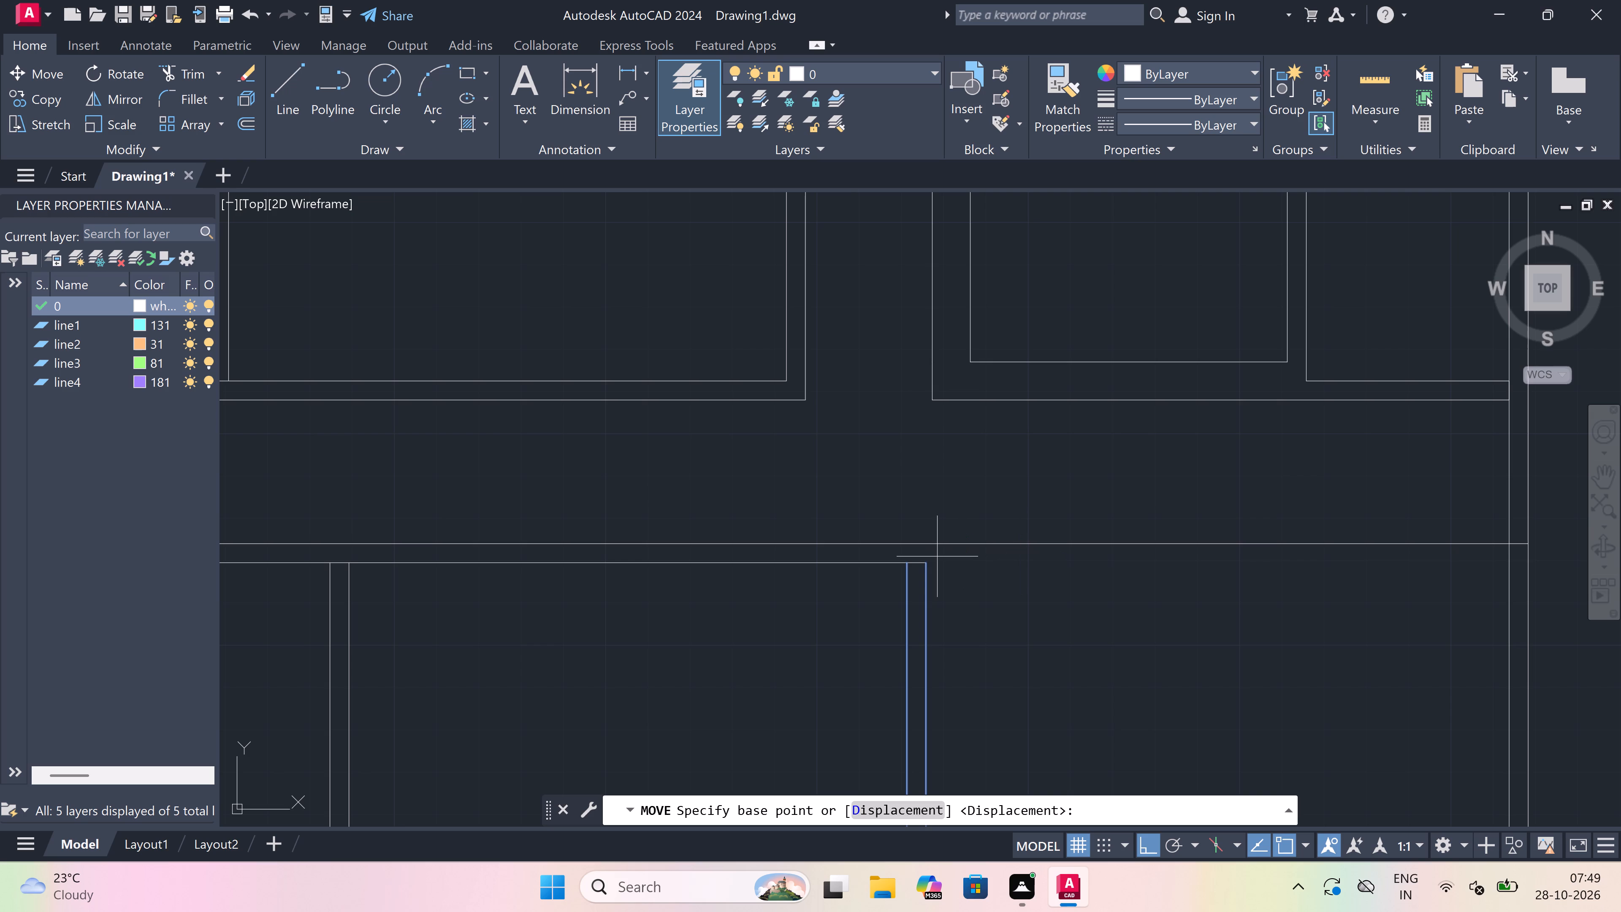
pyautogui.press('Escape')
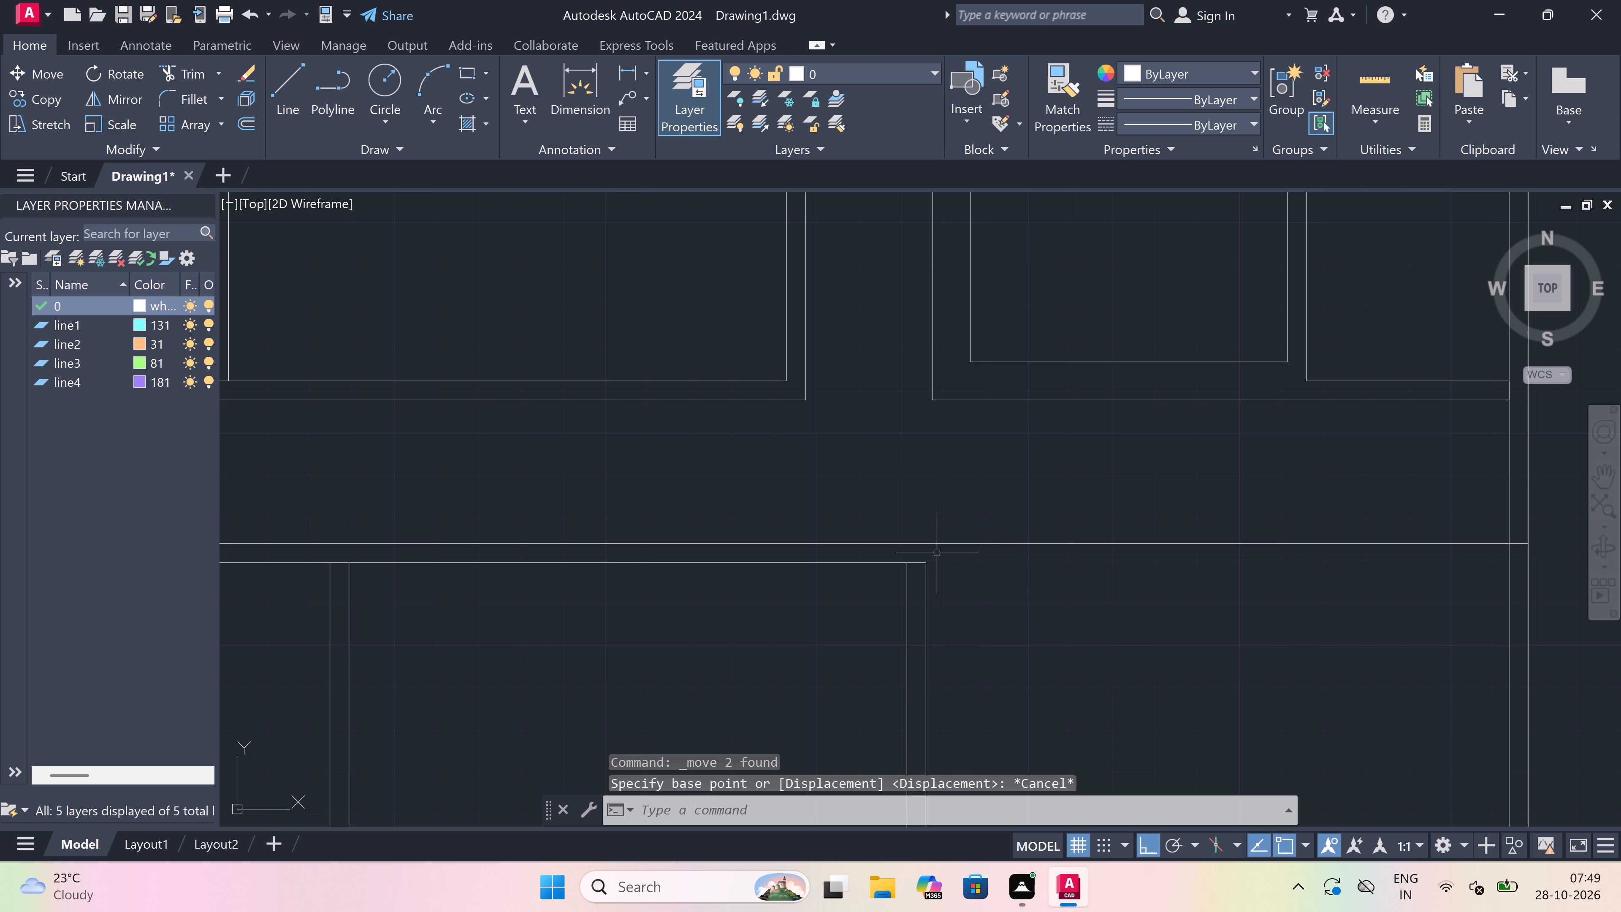
# Extend the lower horizontal wall line to the inner line of the outer right wall.
pyautogui.write('ex')
pyautogui.press('space')
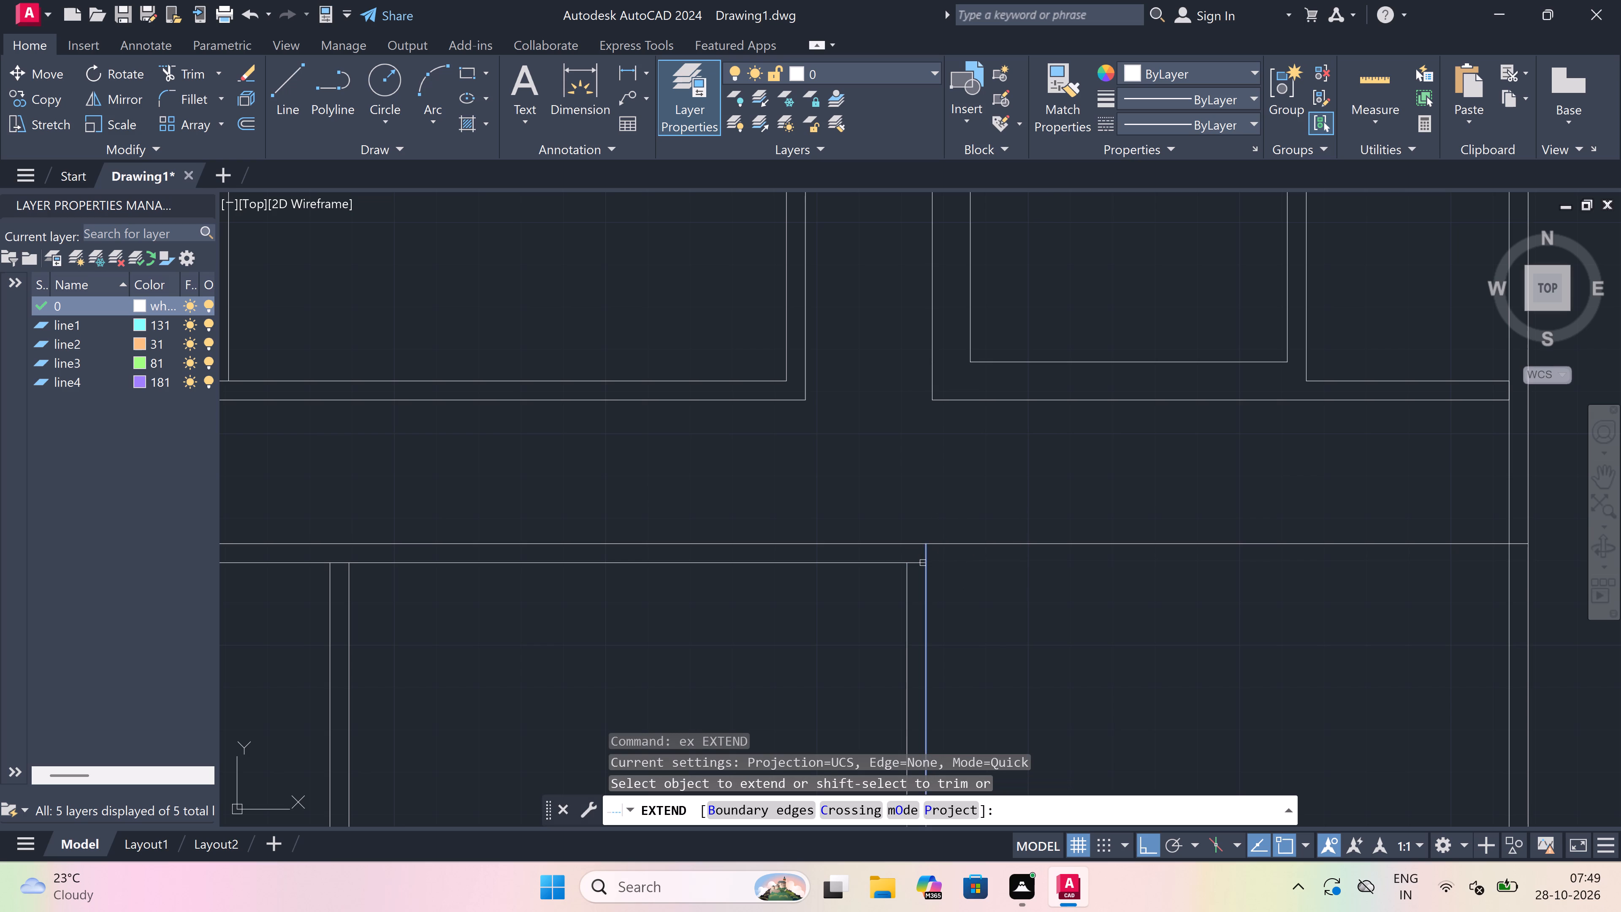
pyautogui.click(922, 563)
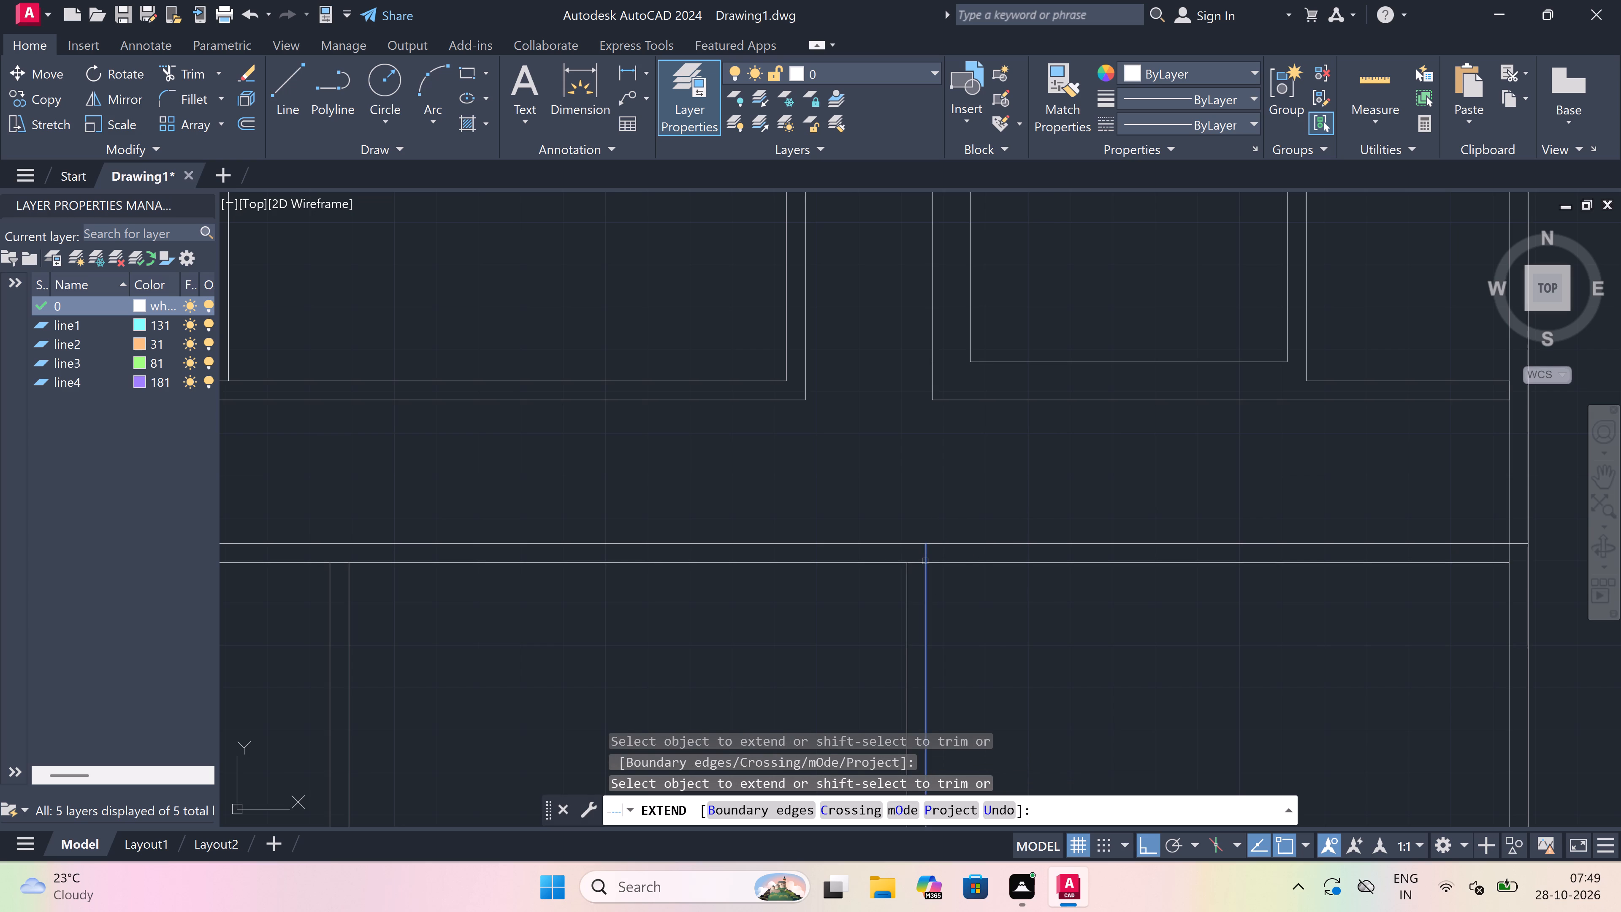
pyautogui.press('Escape')
# Move the third double wall a short distance right along the horizontal wall, beneath the small room block below the staircase.
pyautogui.moveTo(936, 580); pyautogui.dragTo(932, 582)
pyautogui.click(851, 613)
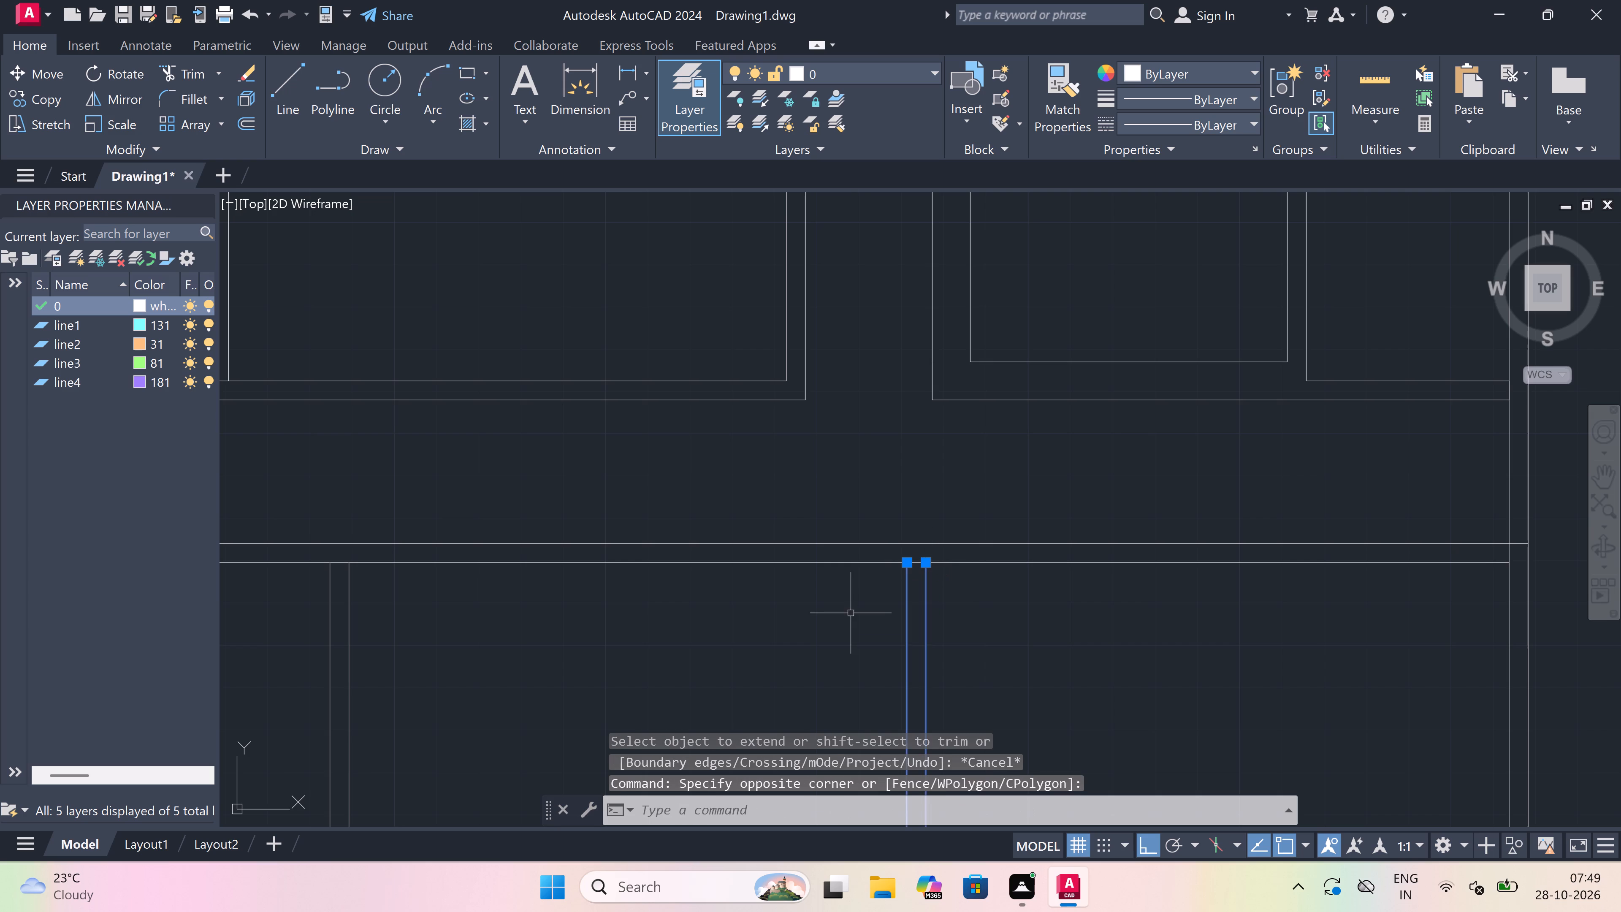
pyautogui.click(40, 70)
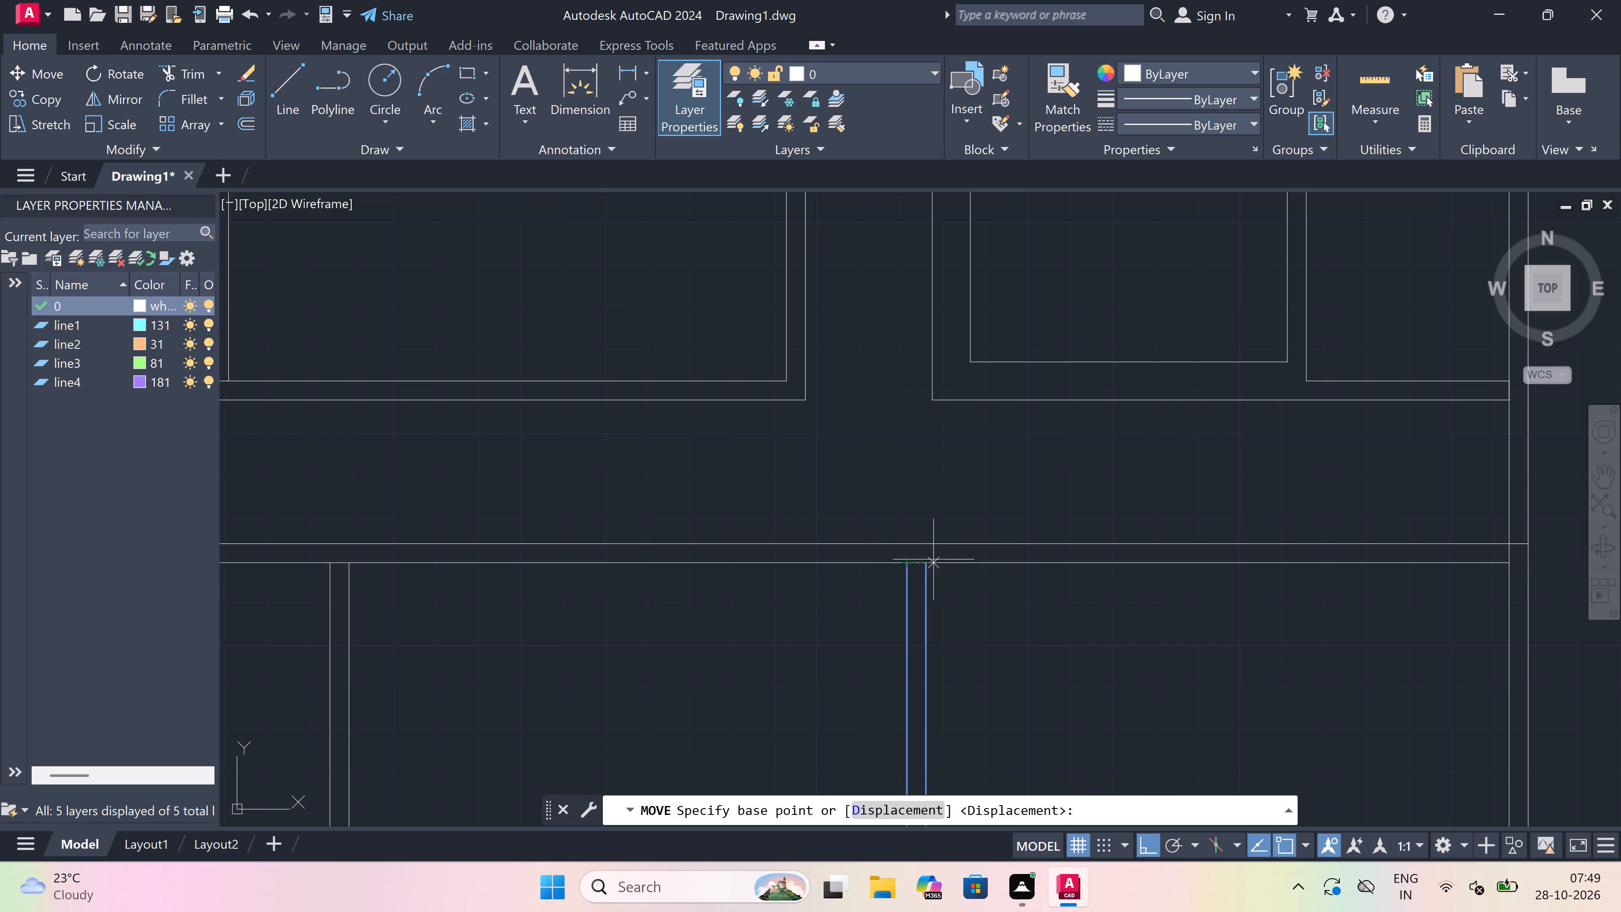
pyautogui.moveTo(922, 567); pyautogui.dragTo(928, 567)
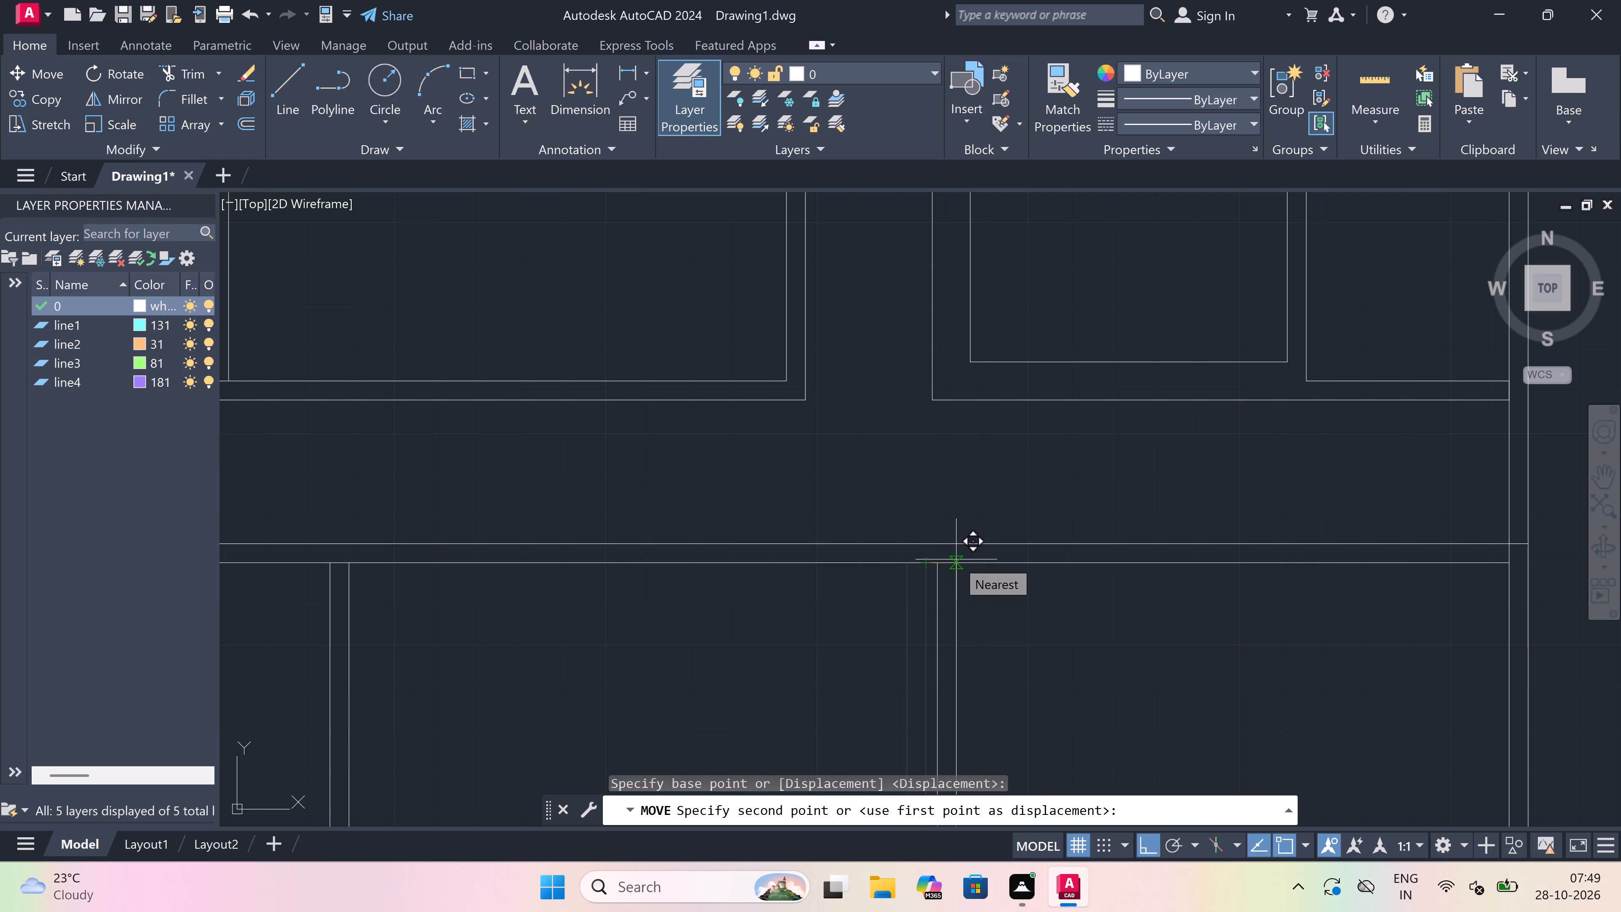
pyautogui.click(956, 559)
# Extend both lines of the third double wall up through the horizontal wall to the bottom line of the block below the staircase.
pyautogui.write('ex')
pyautogui.press('space')
pyautogui.moveTo(1003, 590); pyautogui.dragTo(994, 588)
pyautogui.click(872, 610)
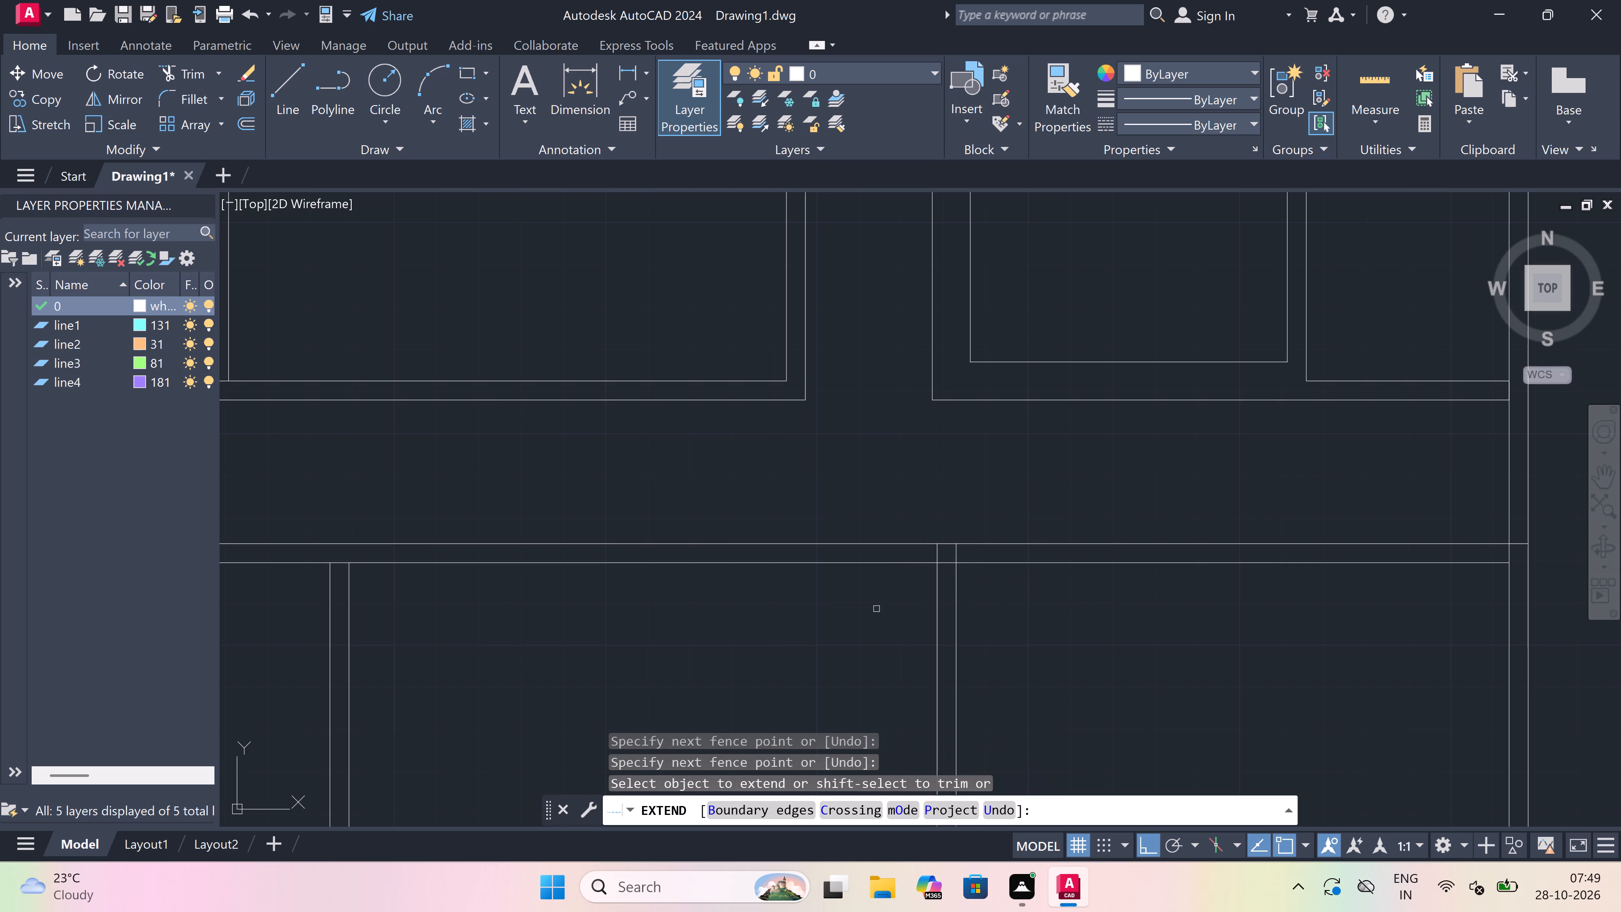
pyautogui.moveTo(892, 604); pyautogui.dragTo(926, 604)
pyautogui.click(1079, 589)
pyautogui.press('Escape')
# Move the third double wall left so its left line meets the bottom-left corner of the block below the staircase.
pyautogui.scroll(2, 954, 452)
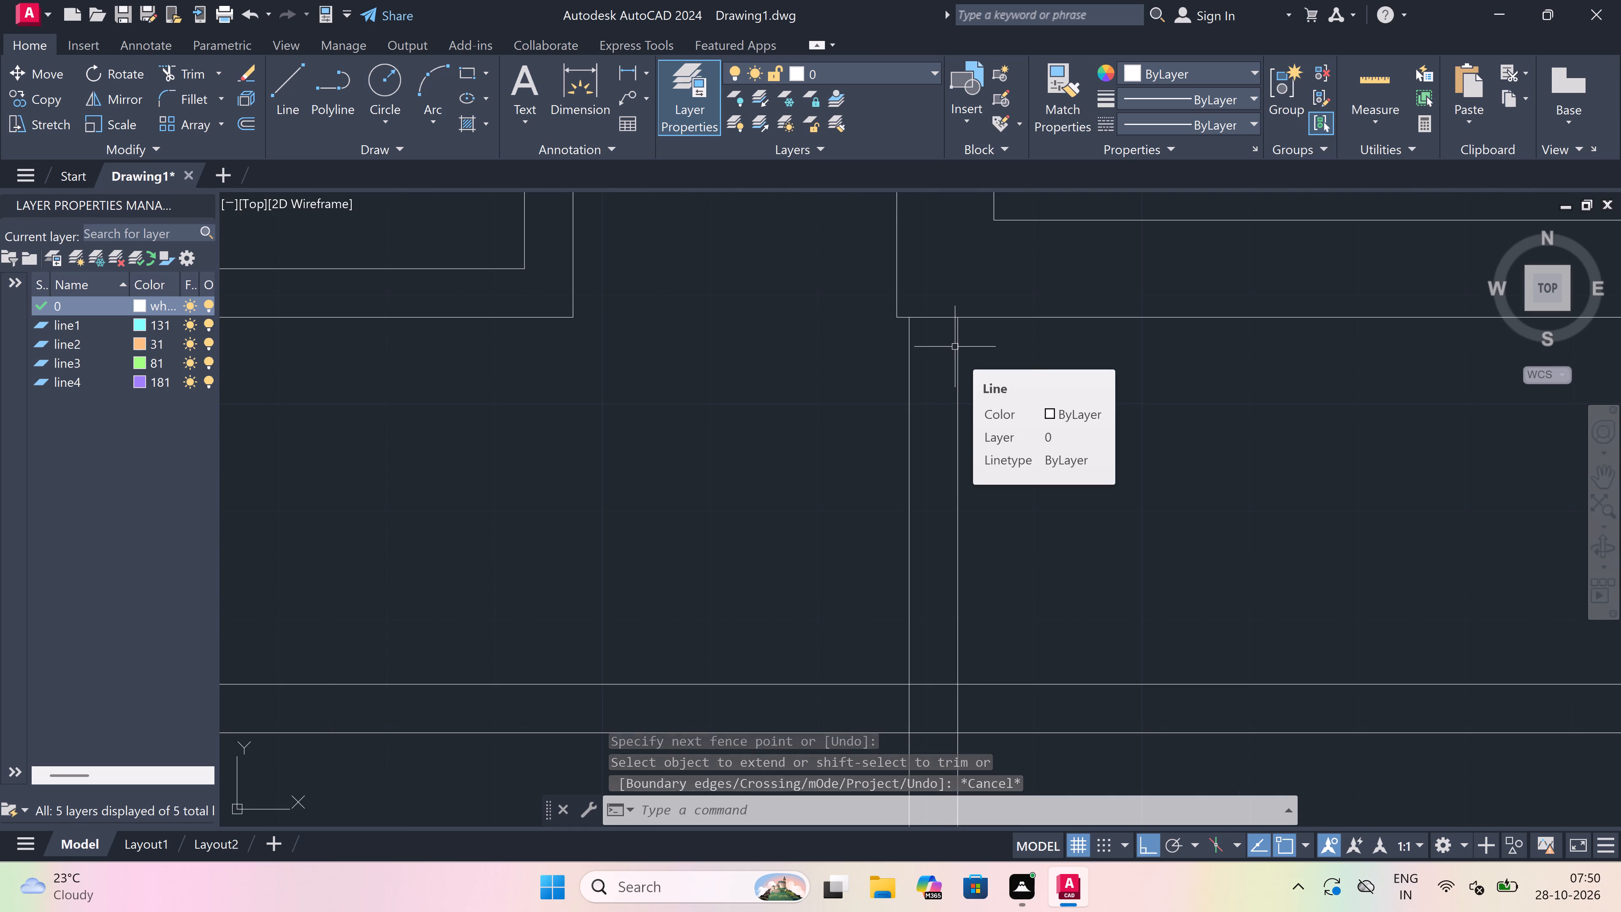
pyautogui.scroll(1, 955, 296)
pyautogui.moveTo(1000, 347); pyautogui.dragTo(998, 356)
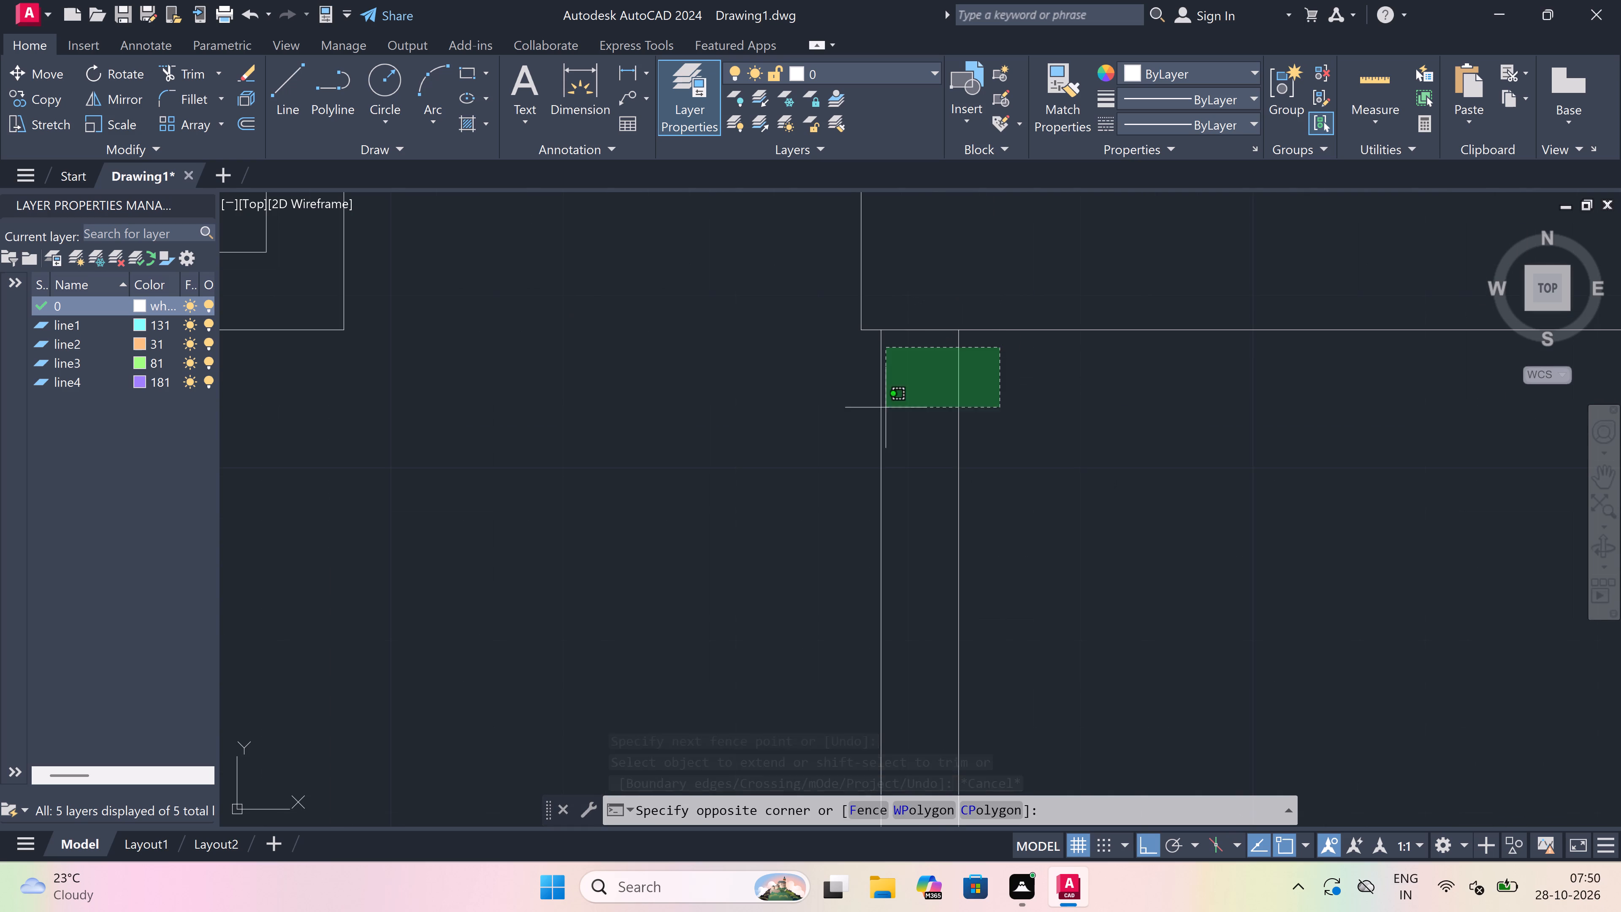
pyautogui.click(652, 518)
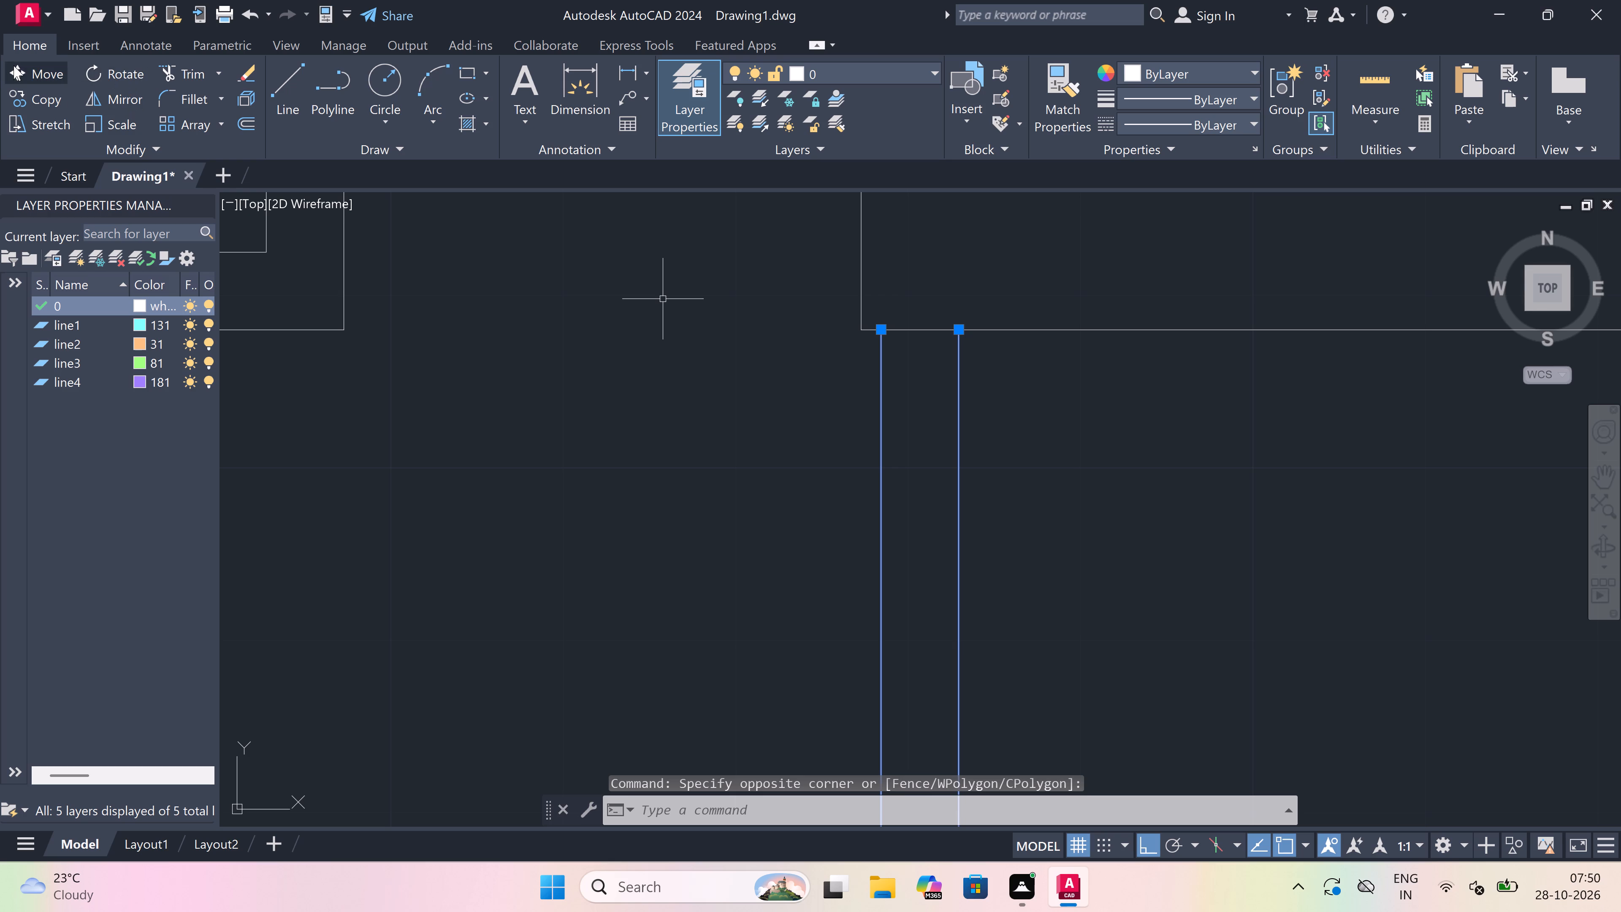
pyautogui.click(42, 66)
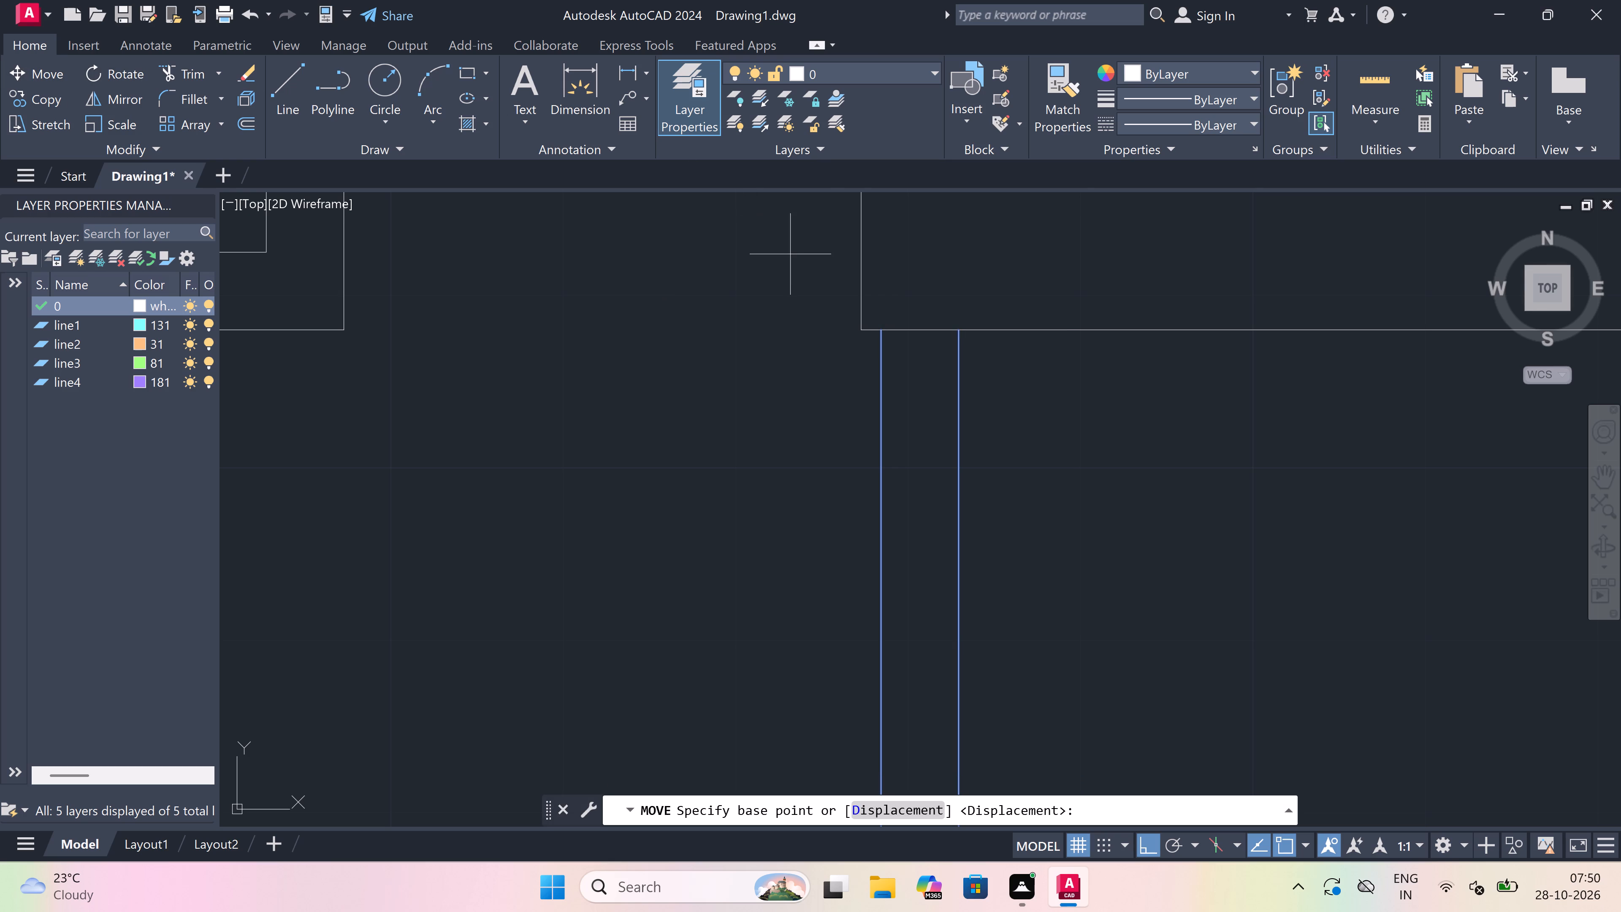
pyautogui.scroll(2, 849, 282)
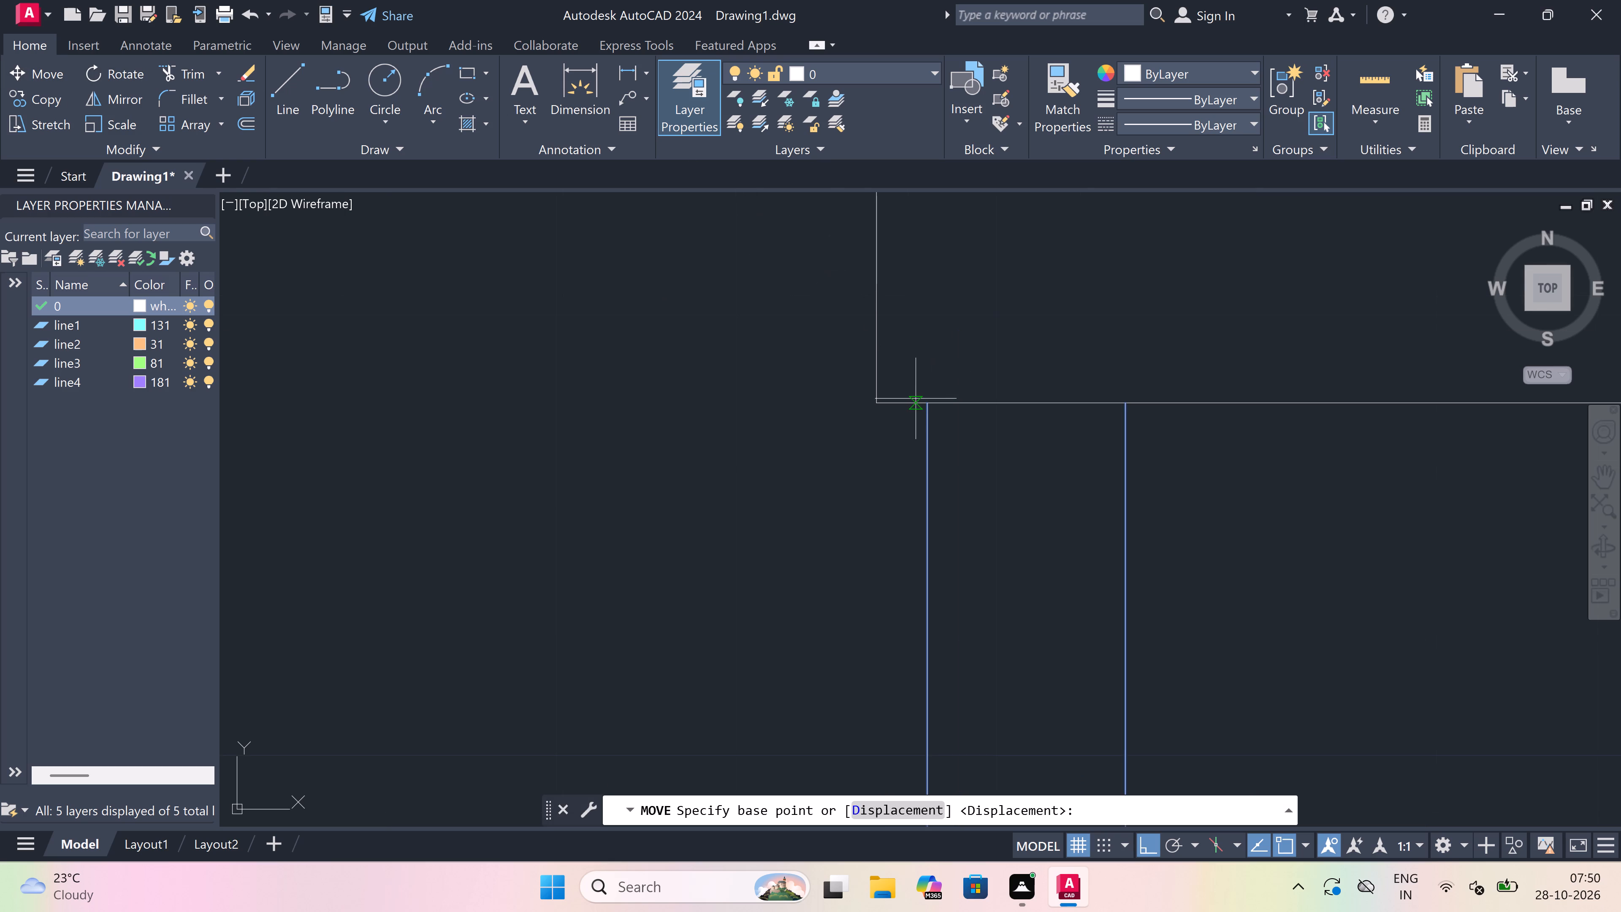
pyautogui.moveTo(927, 401); pyautogui.dragTo(921, 403)
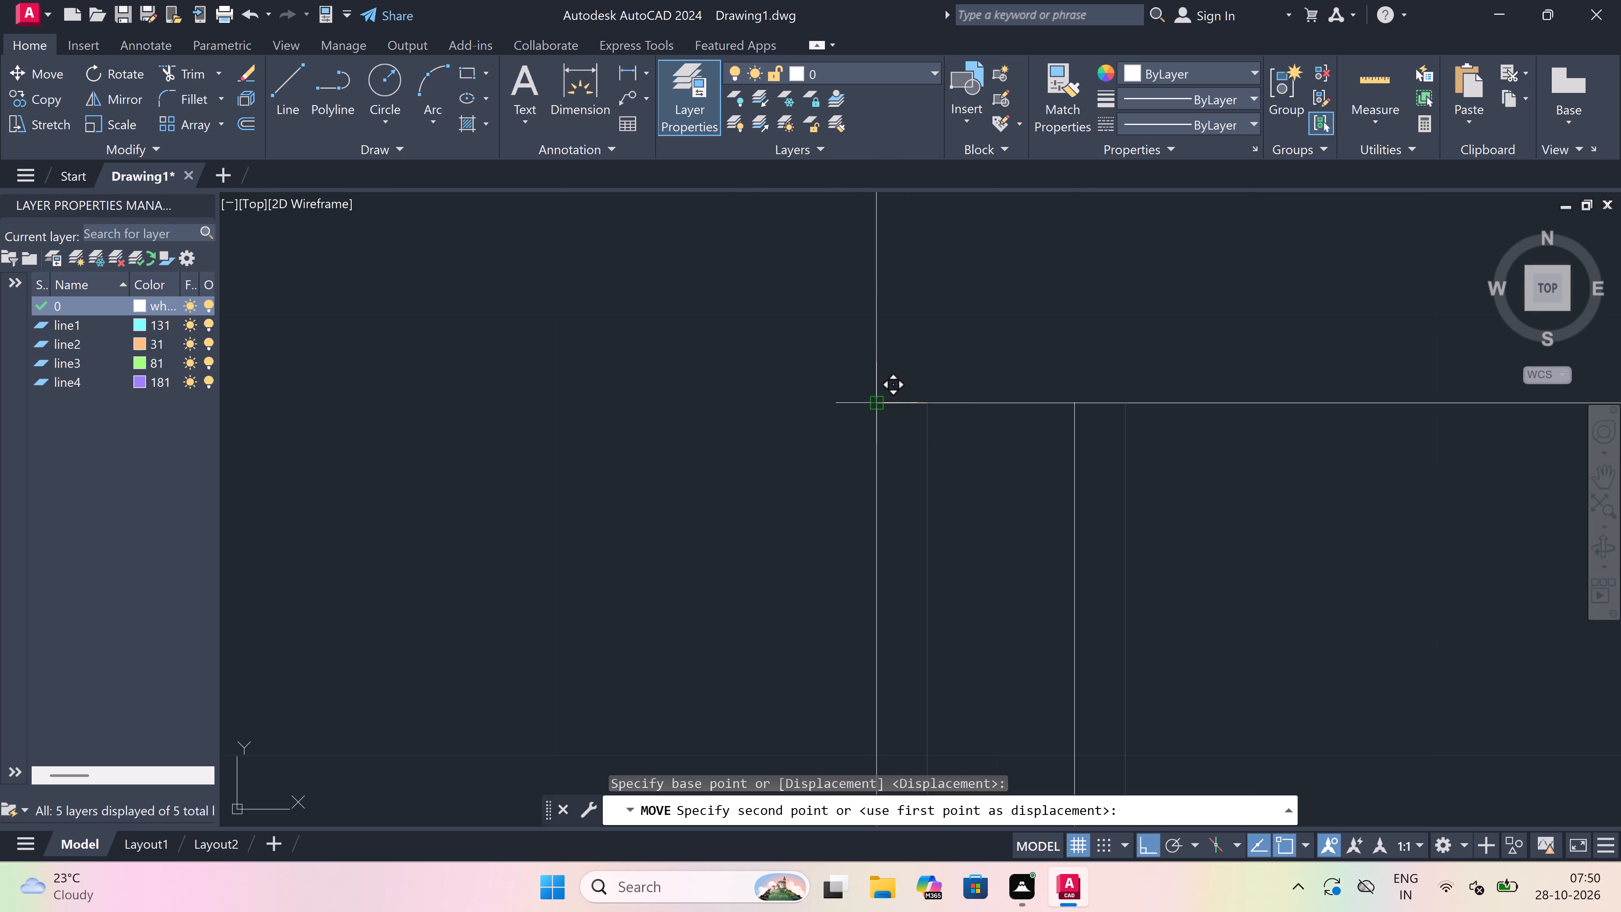
pyautogui.click(881, 406)
# Trim the left vertical line and both horizontal lines inside the crossing of the third double wall and the horizontal double wall.
pyautogui.scroll(-5, 819, 451)
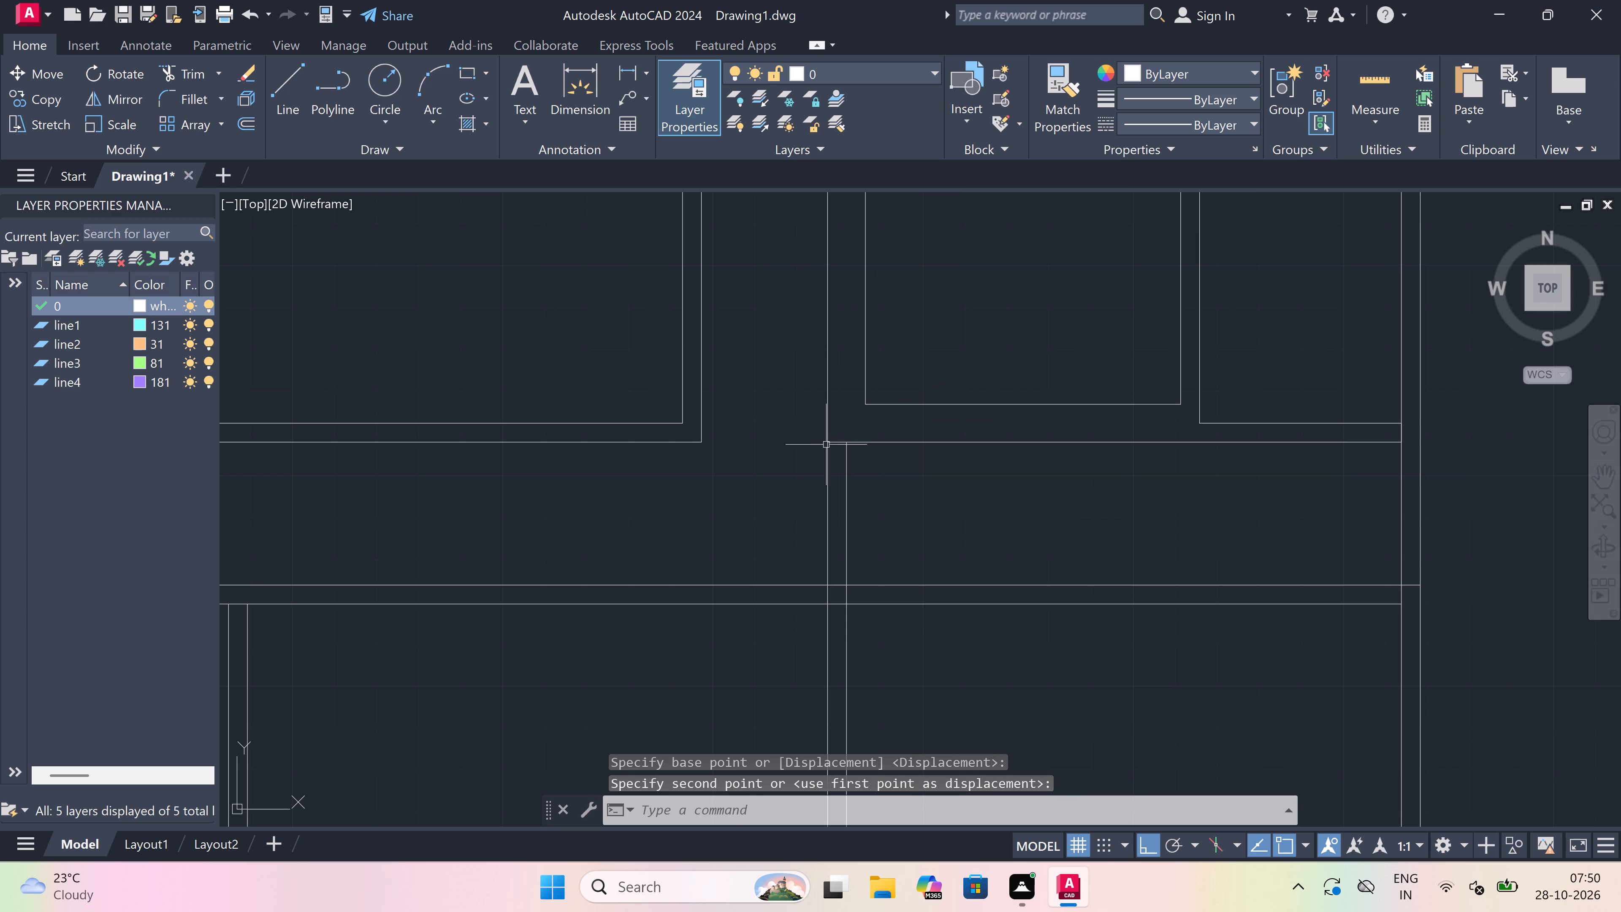
pyautogui.scroll(-2, 851, 457)
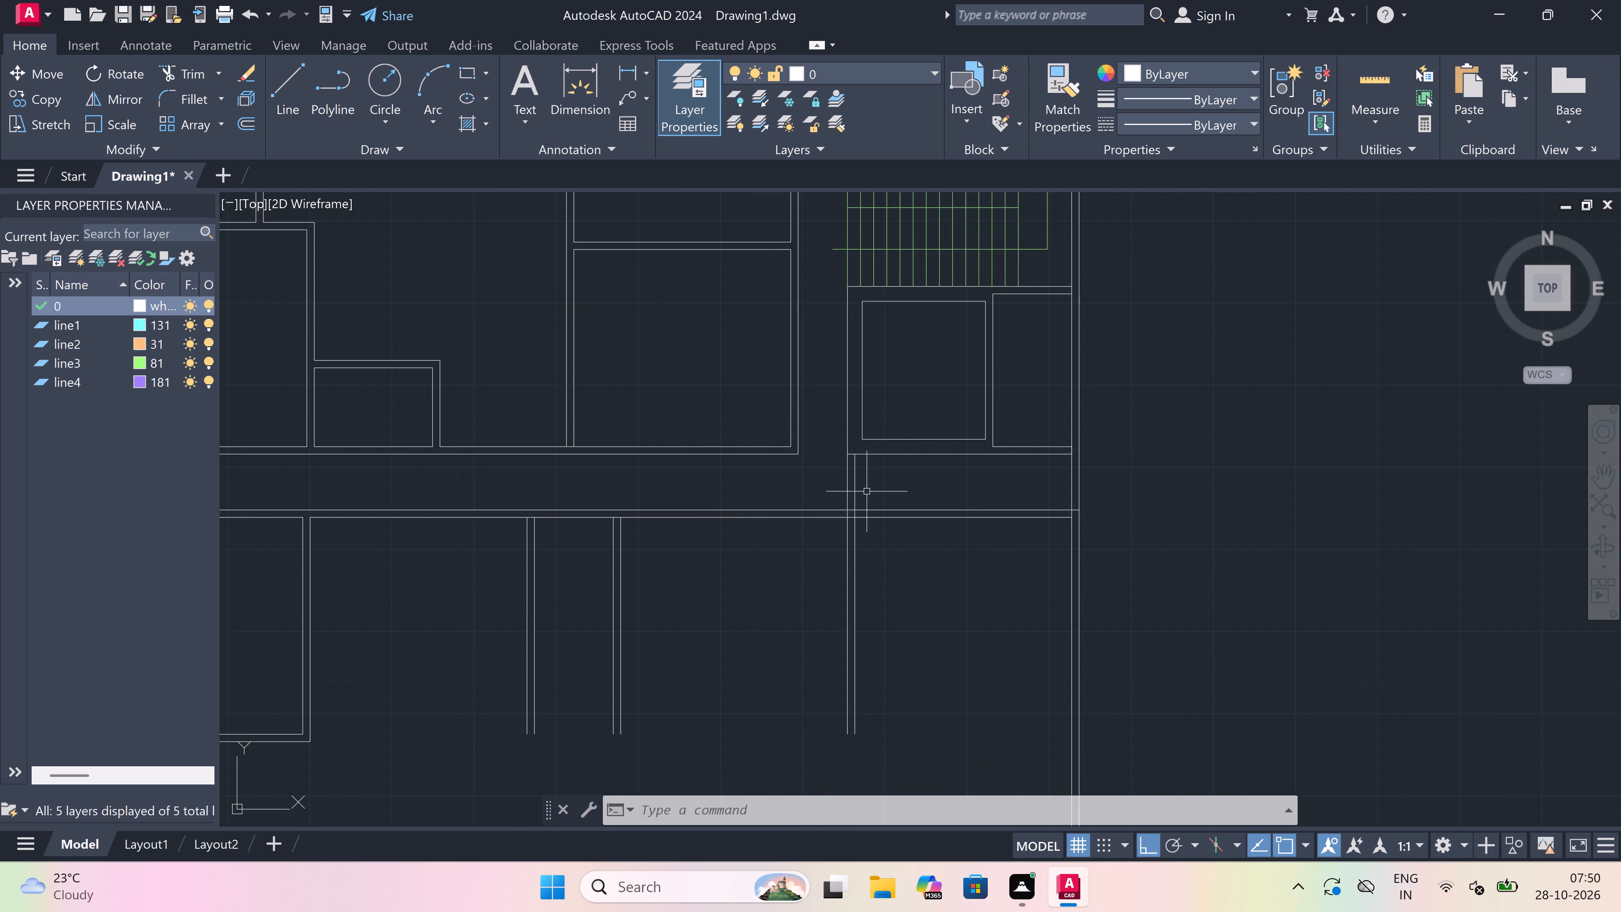
pyautogui.scroll(1, 865, 493)
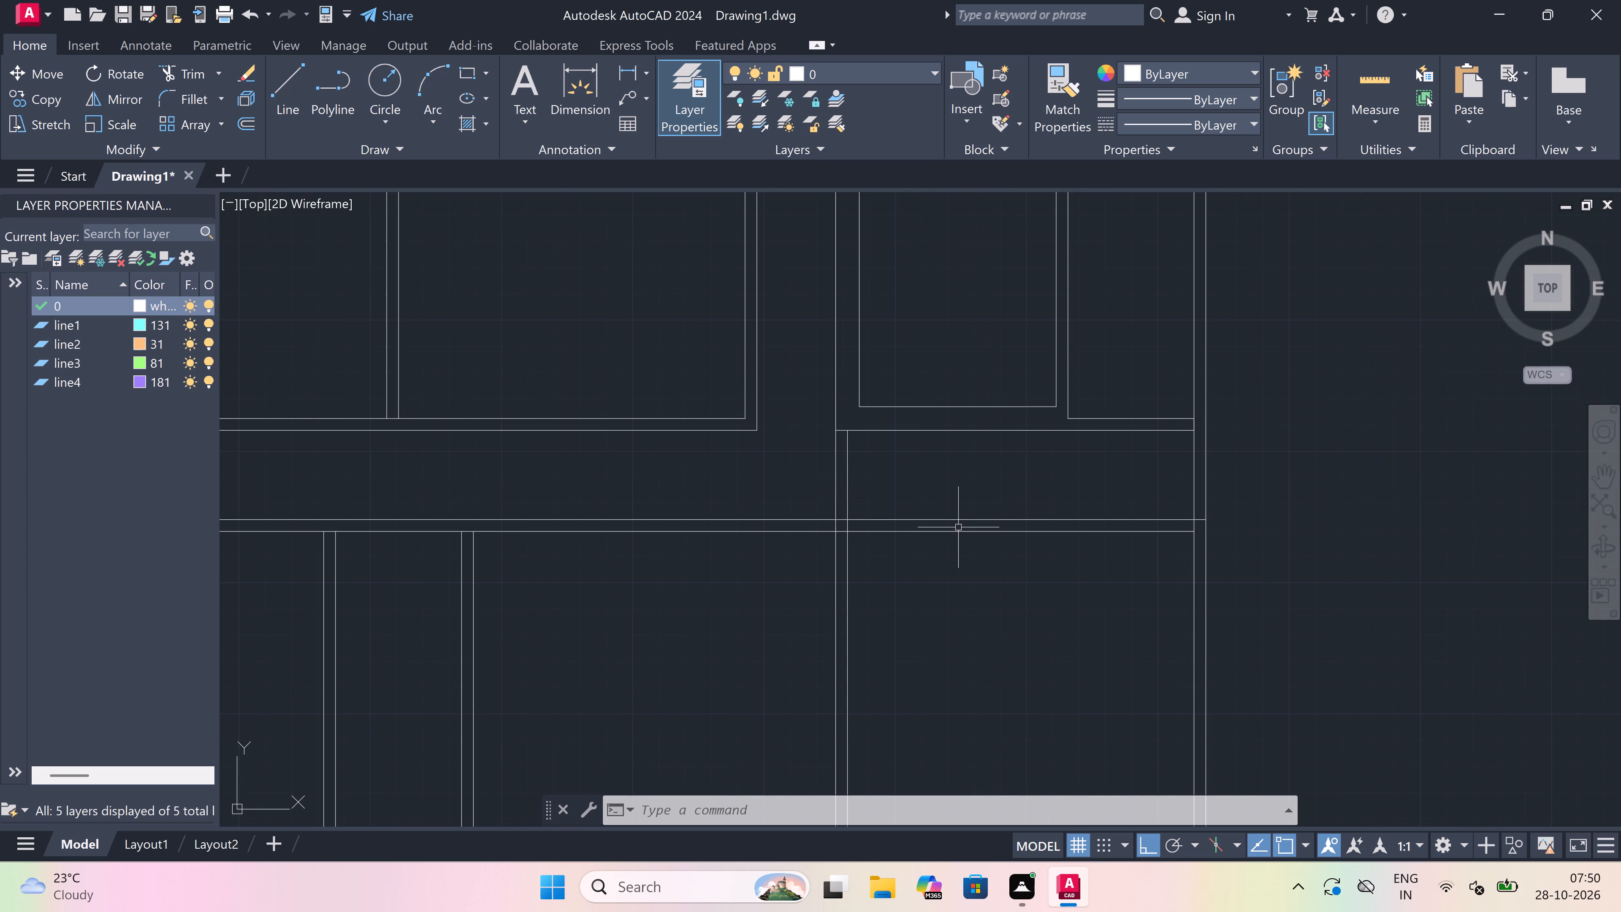
pyautogui.scroll(1, 958, 520)
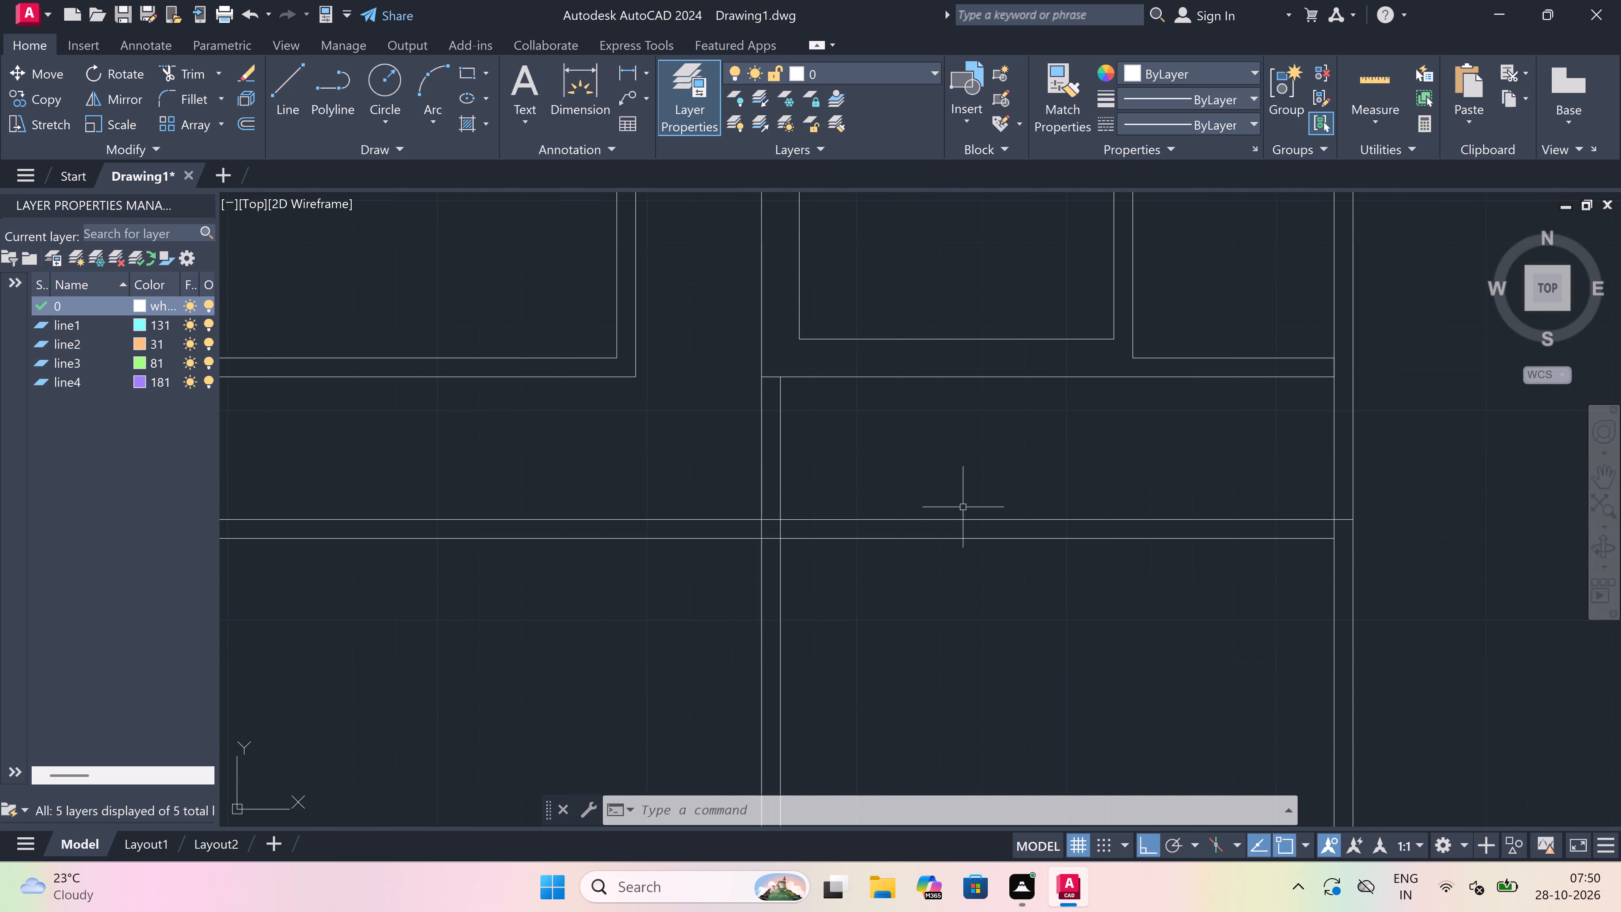
pyautogui.press('t')
pyautogui.press('r')
pyautogui.press('space')
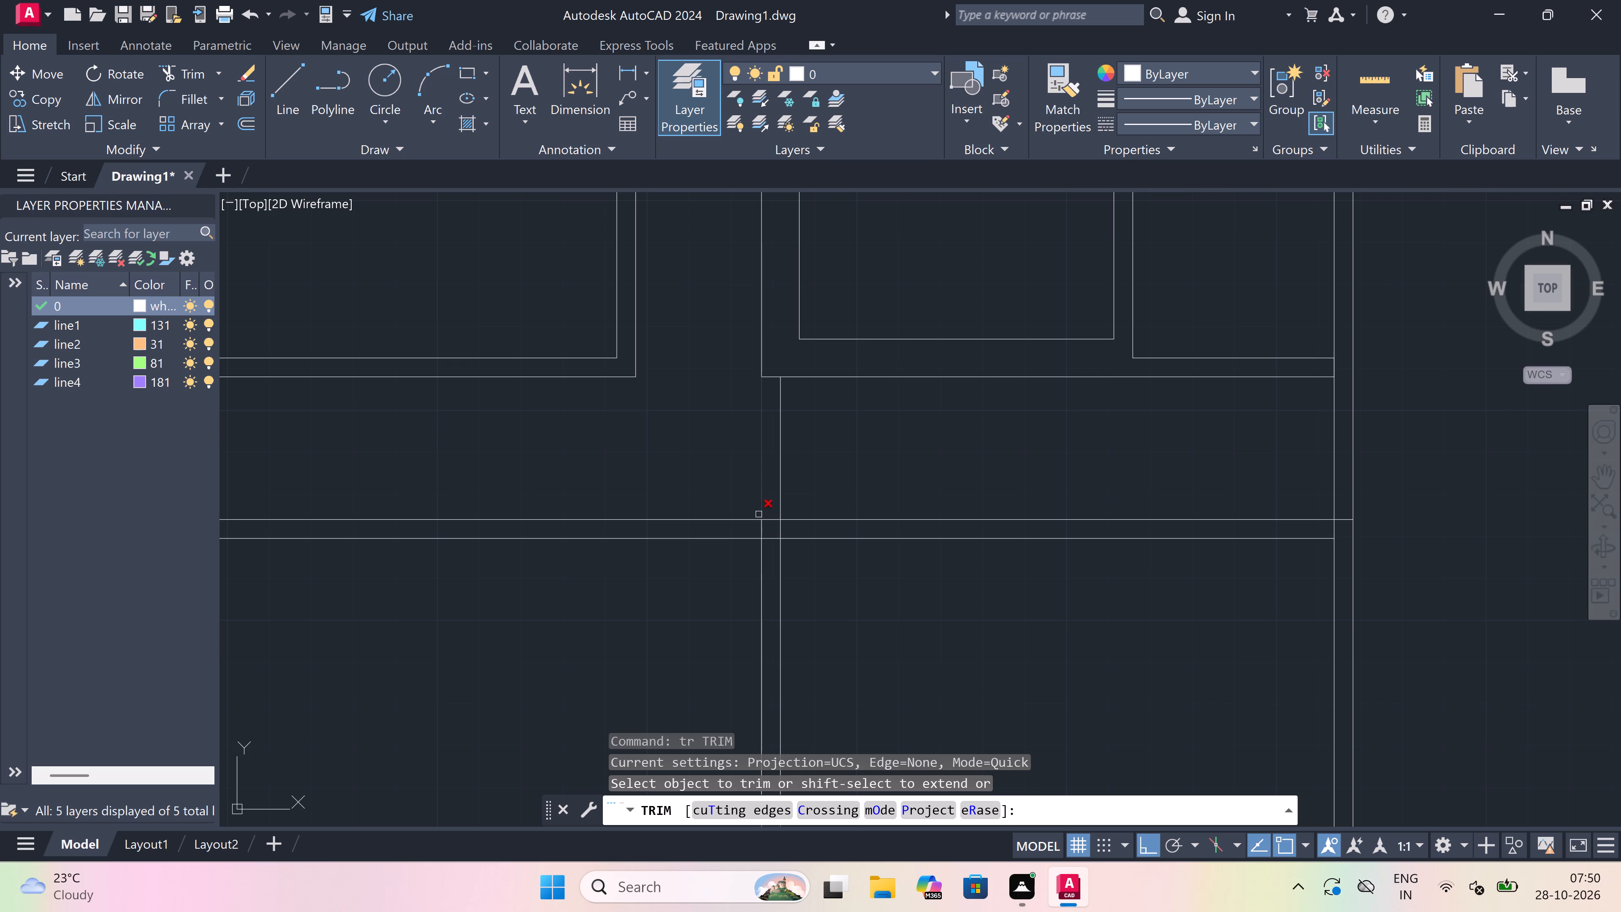
pyautogui.scroll(2, 759, 512)
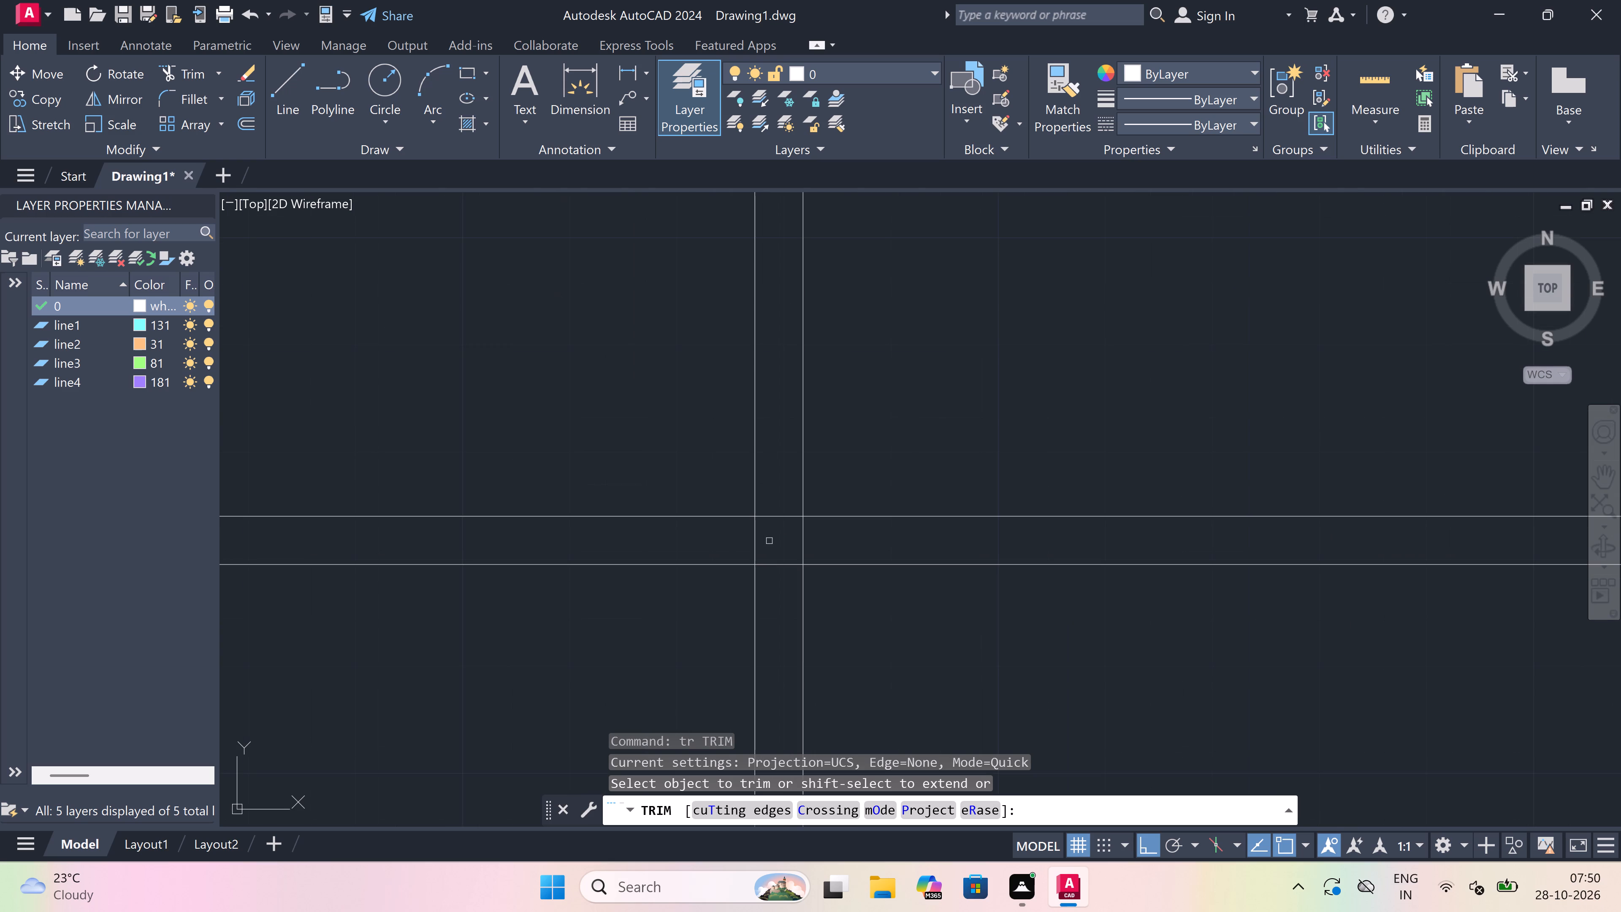
pyautogui.click(756, 543)
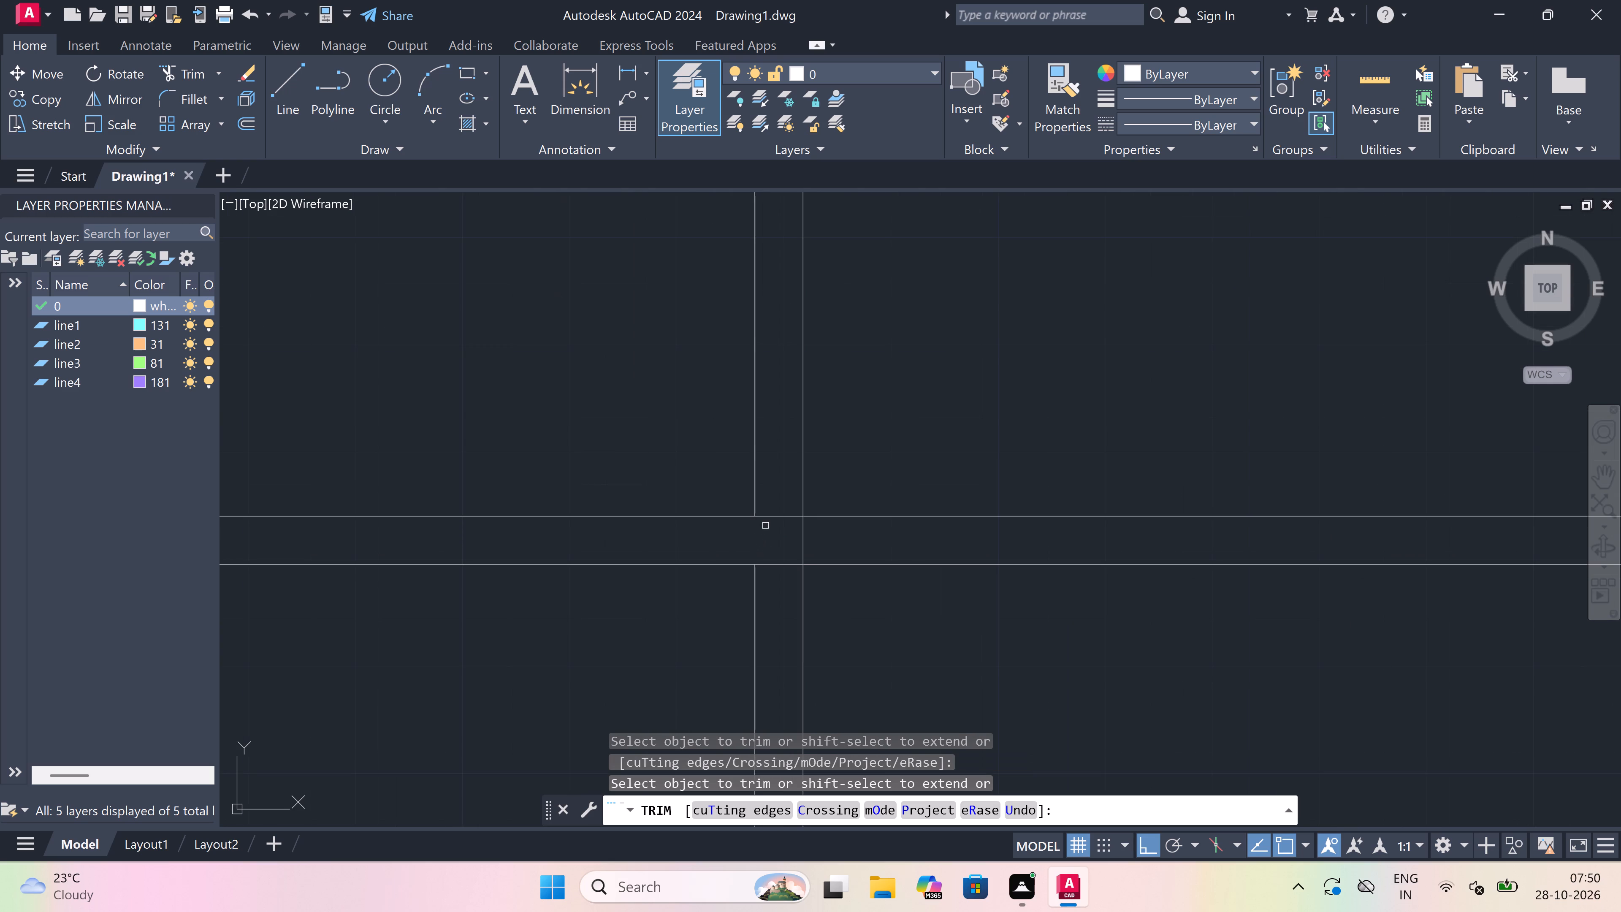
pyautogui.click(771, 499)
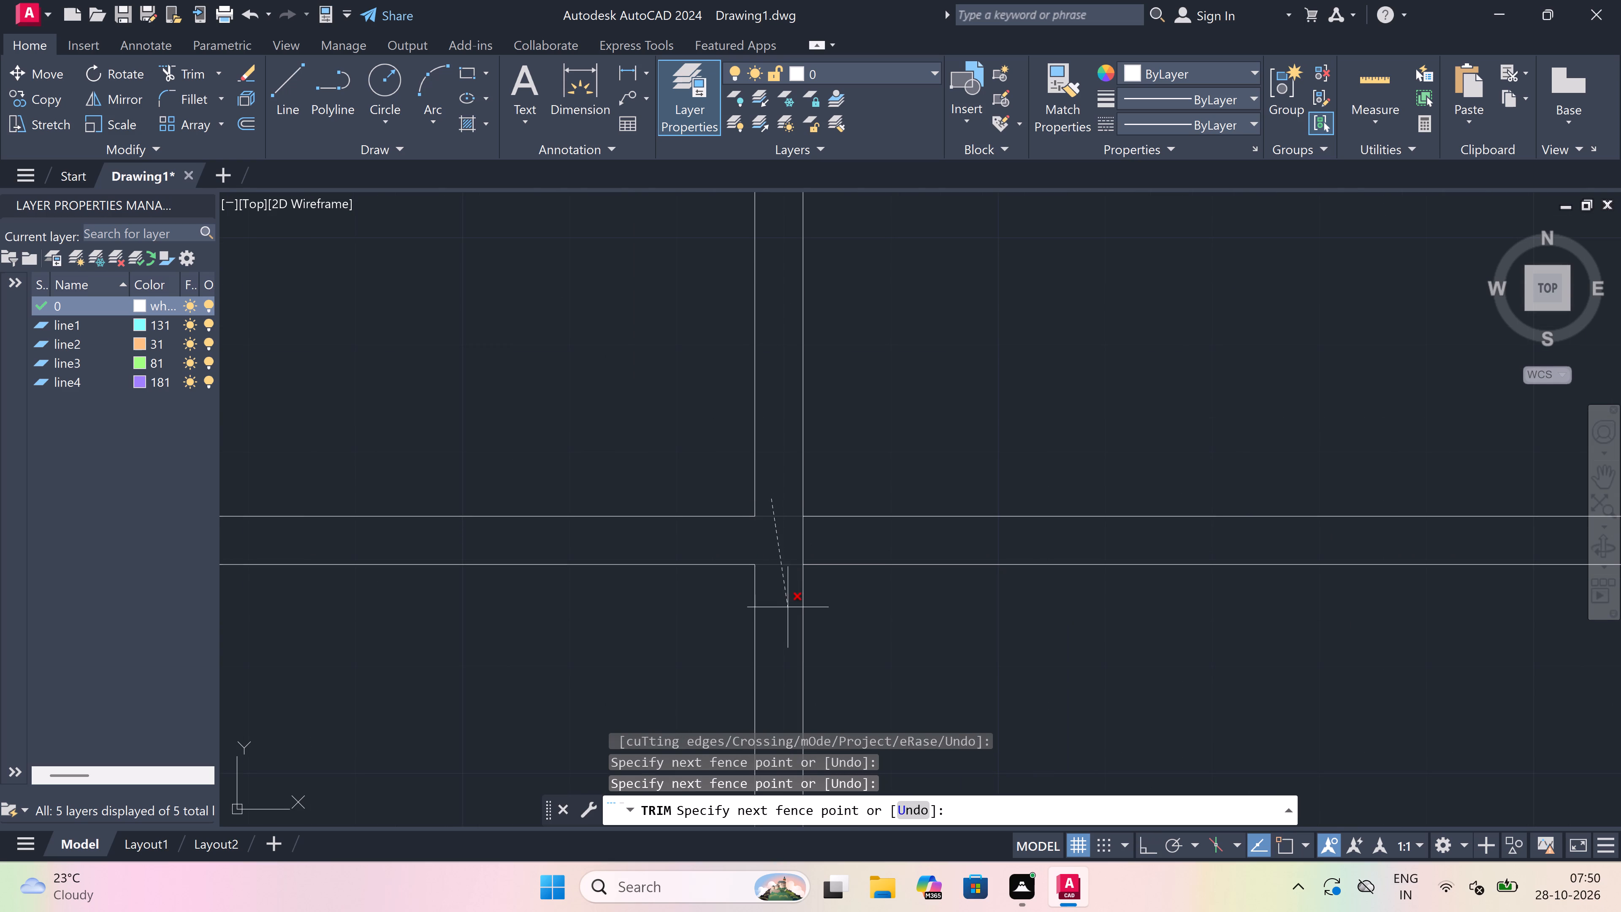
pyautogui.click(788, 607)
# Trim away both horizontal wall lines between the third double wall and the outer right wall, including the stub inside the outer wall.
pyautogui.scroll(-3, 704, 542)
pyautogui.click(802, 514)
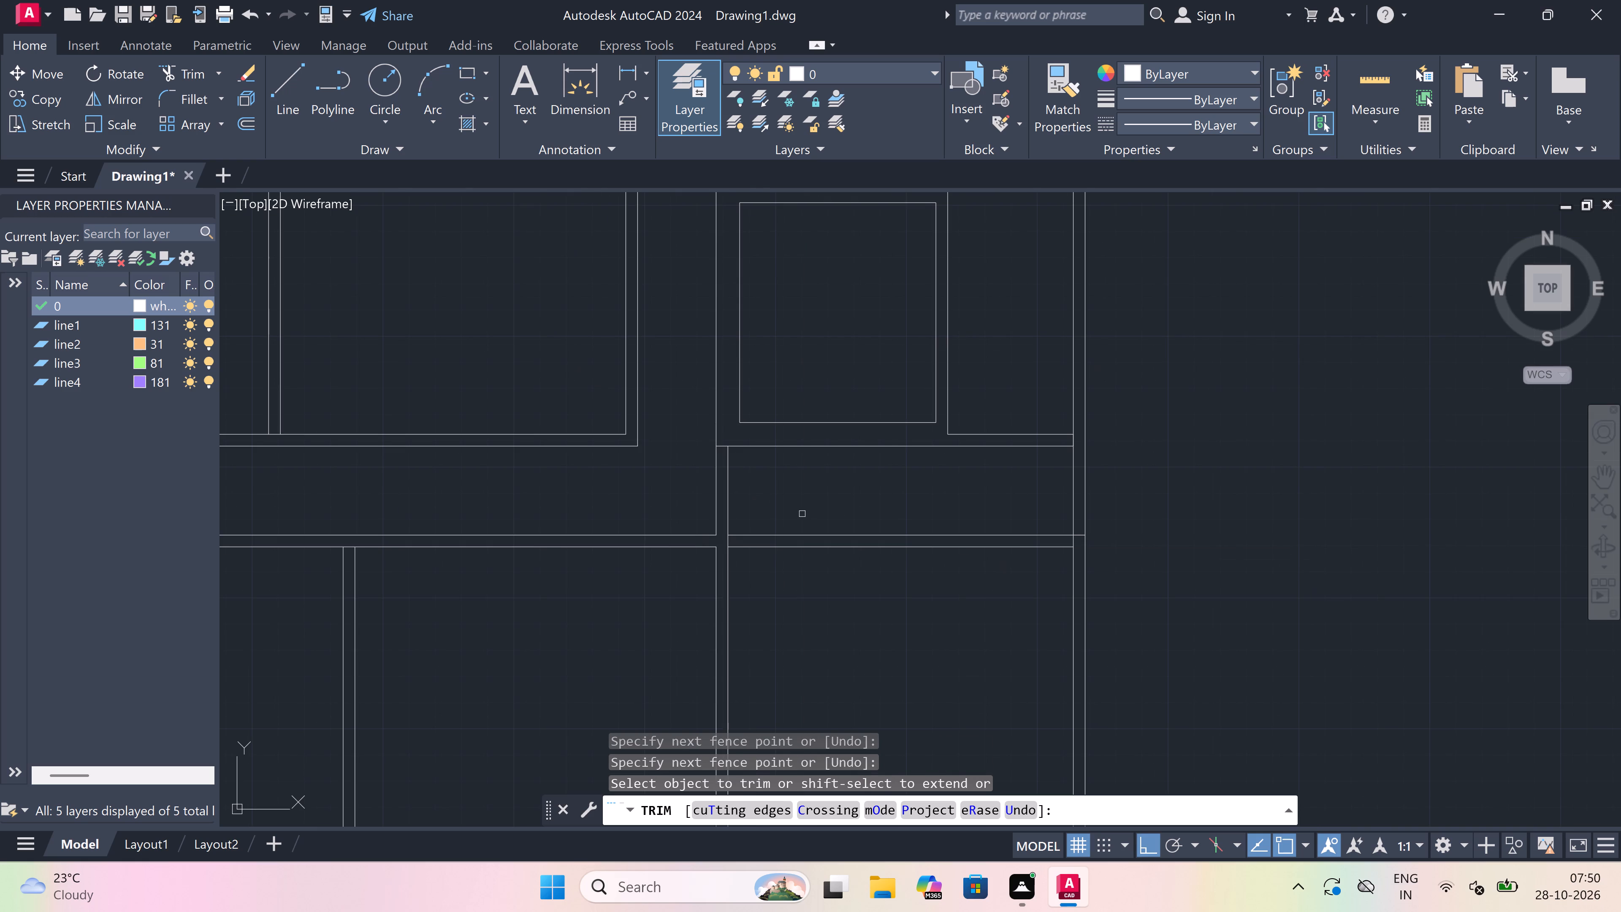
pyautogui.moveTo(790, 590); pyautogui.dragTo(793, 583)
pyautogui.scroll(4, 1087, 522)
pyautogui.click(1066, 540)
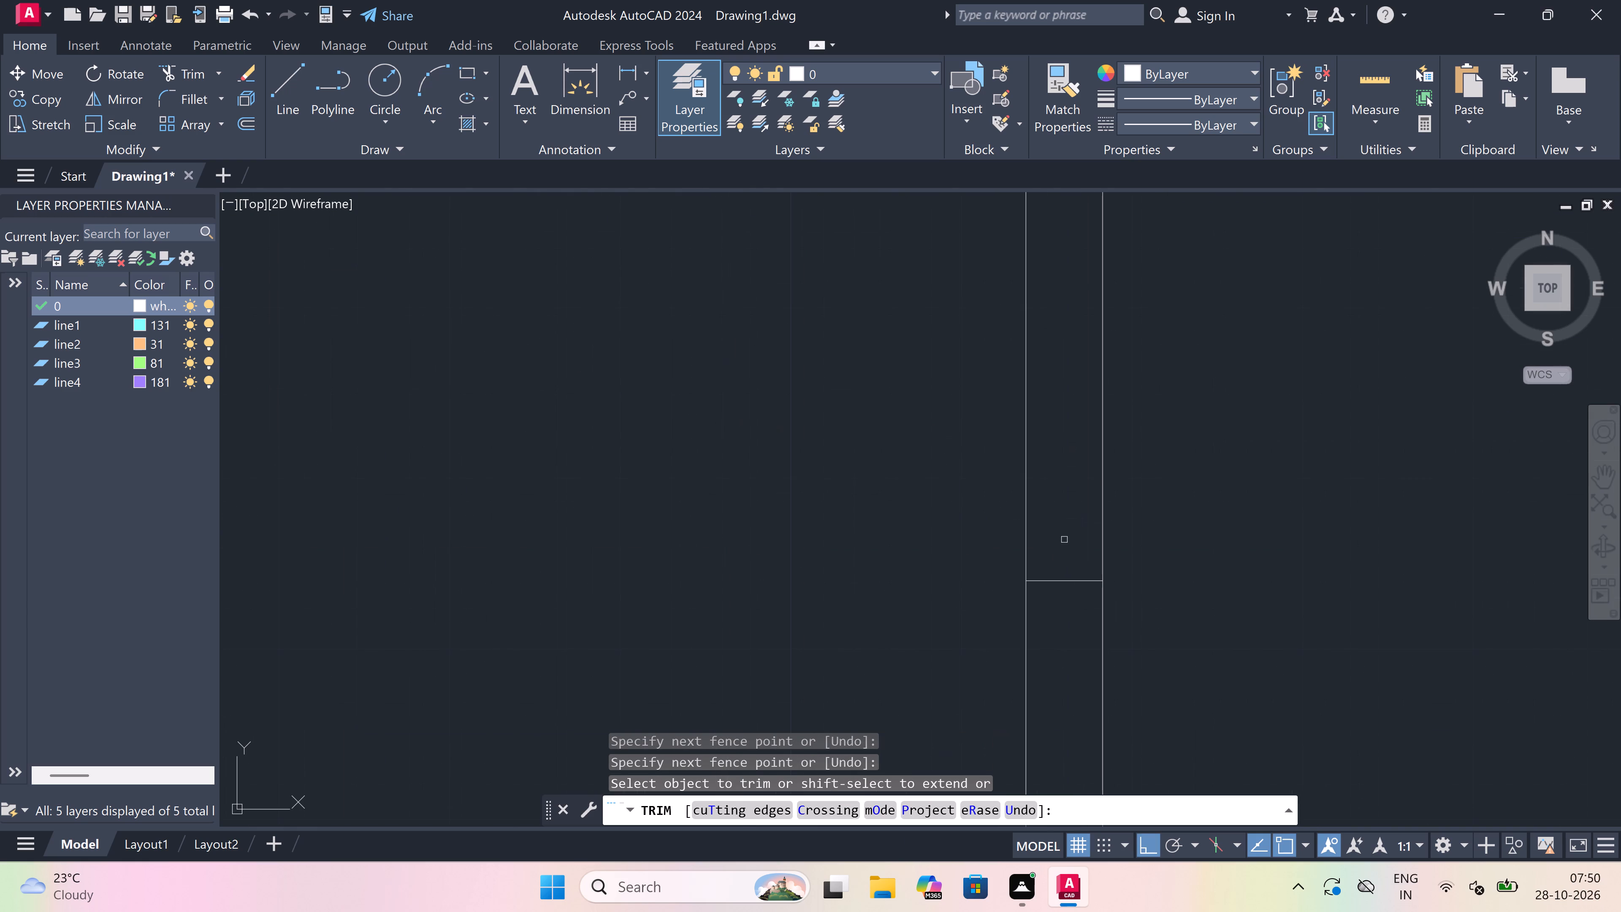
pyautogui.click(1054, 650)
pyautogui.scroll(-4, 942, 564)
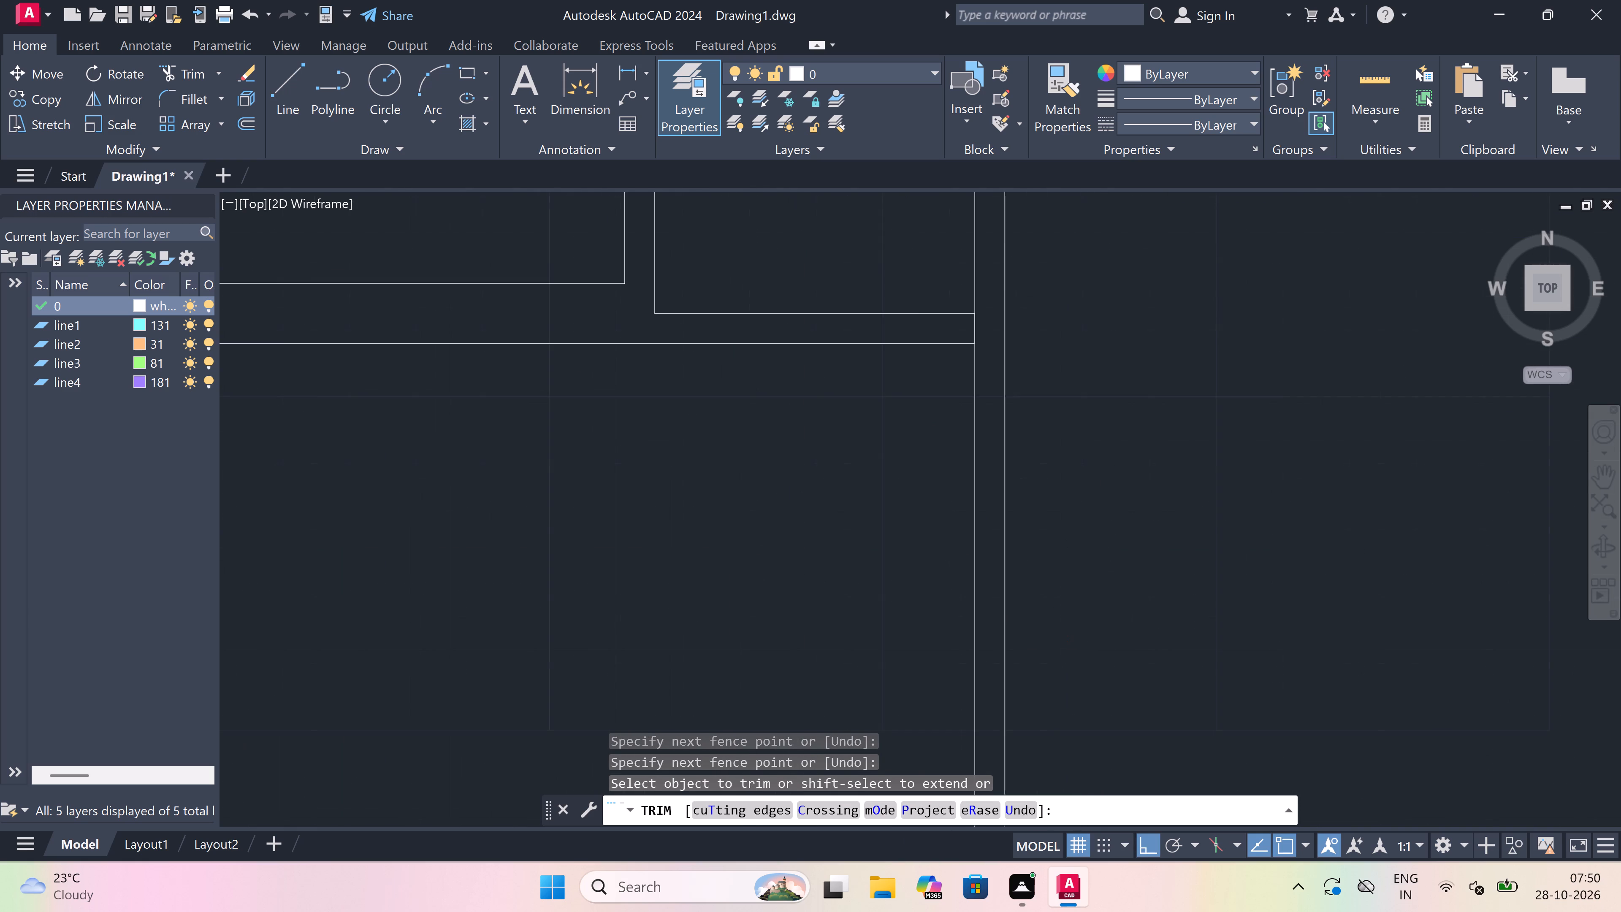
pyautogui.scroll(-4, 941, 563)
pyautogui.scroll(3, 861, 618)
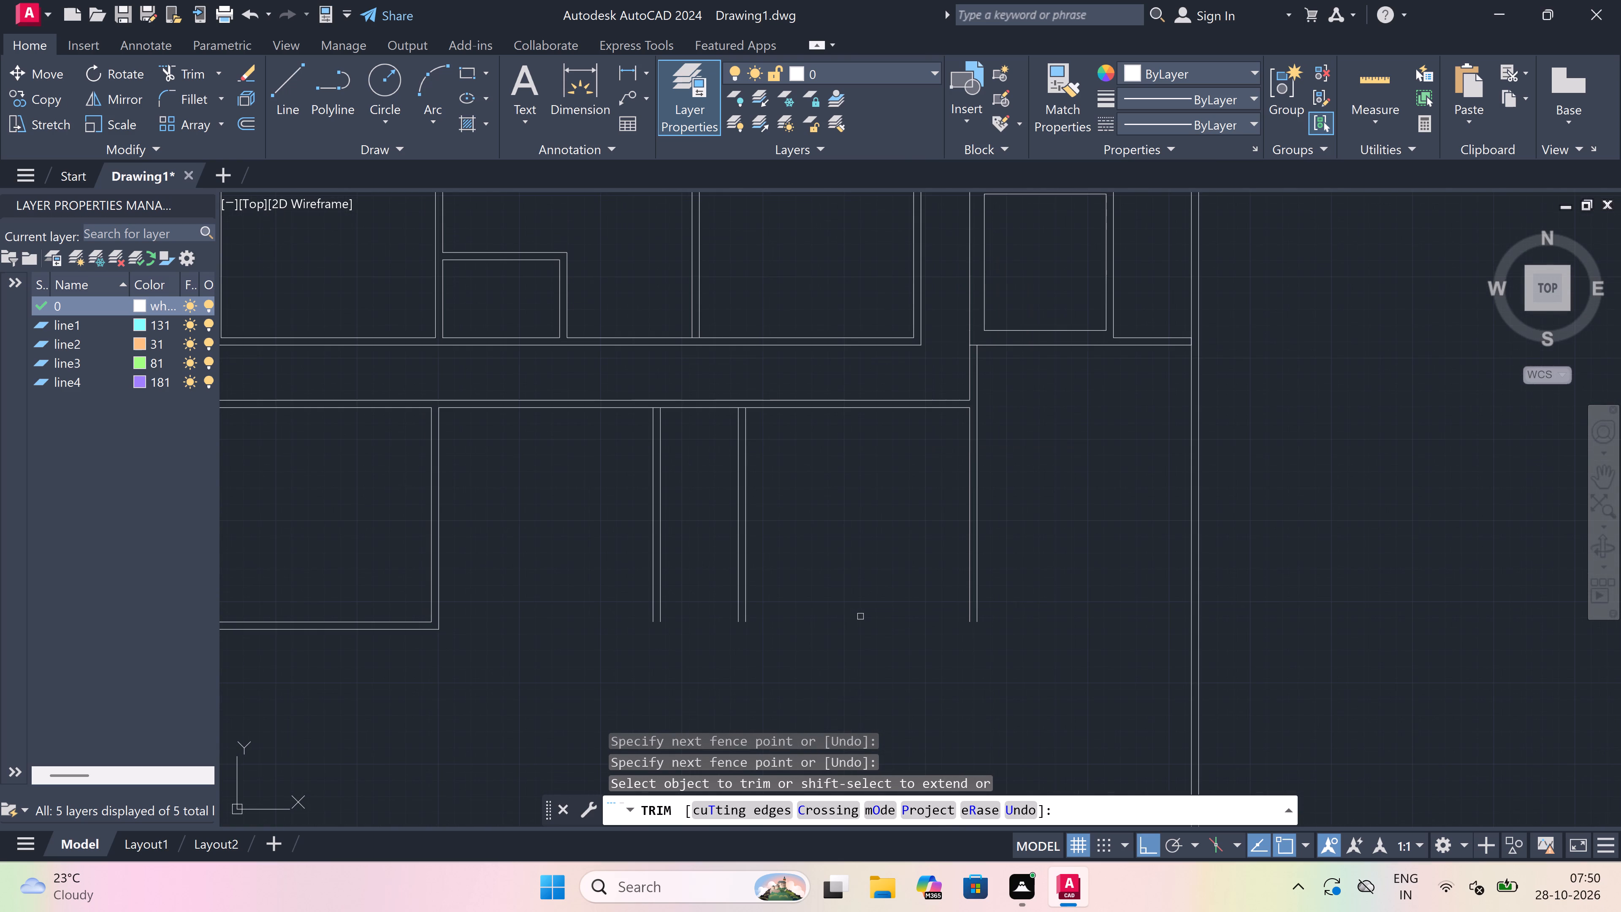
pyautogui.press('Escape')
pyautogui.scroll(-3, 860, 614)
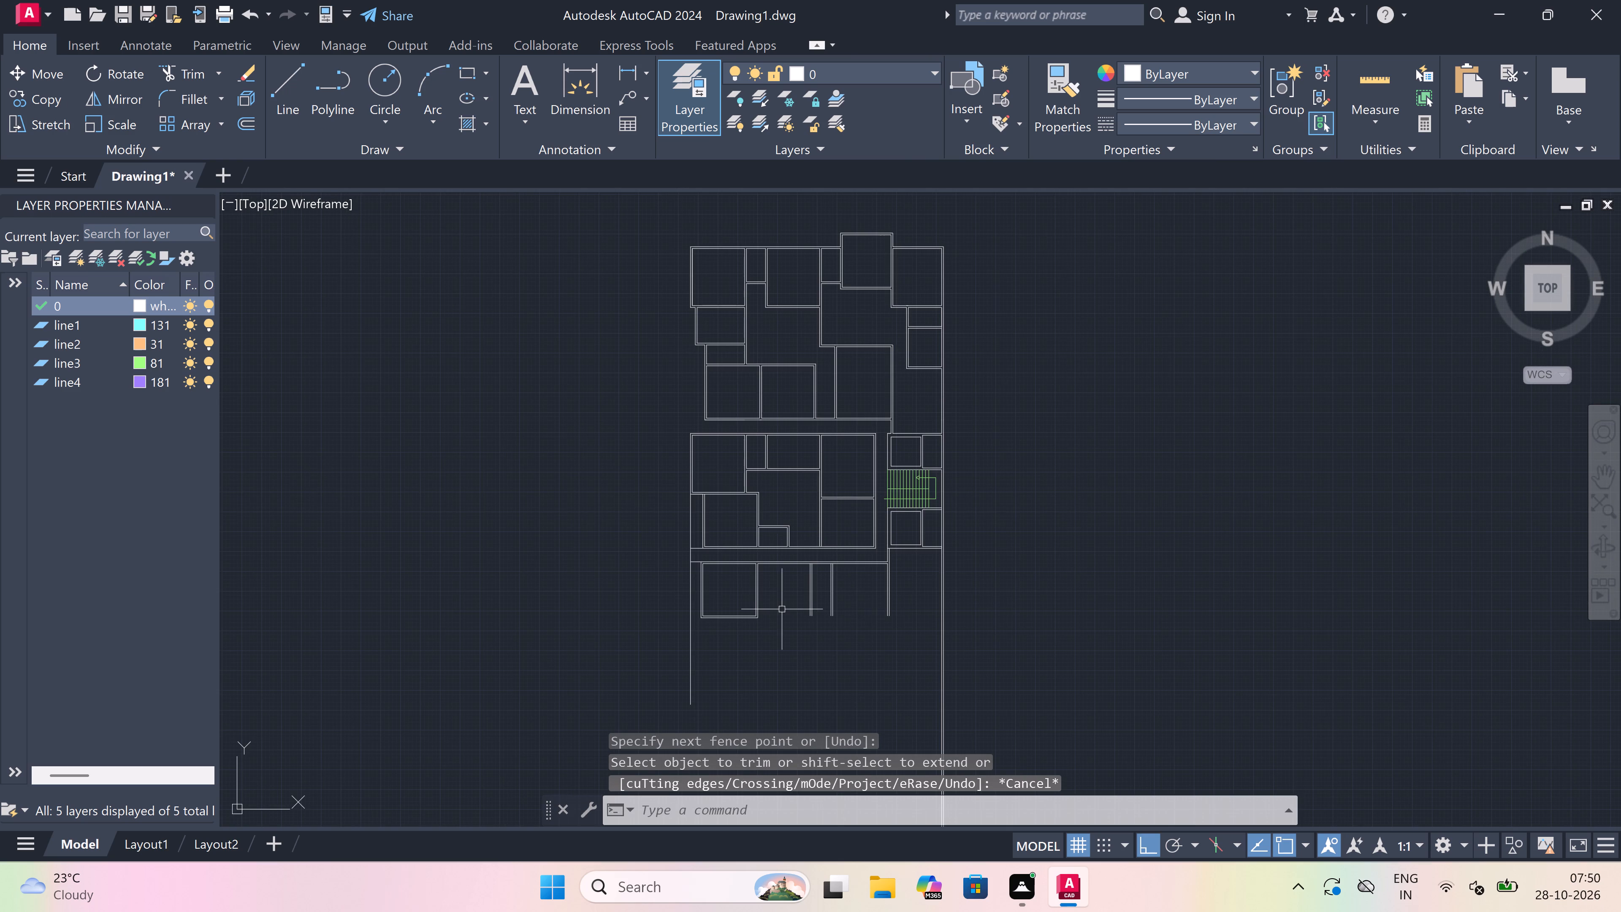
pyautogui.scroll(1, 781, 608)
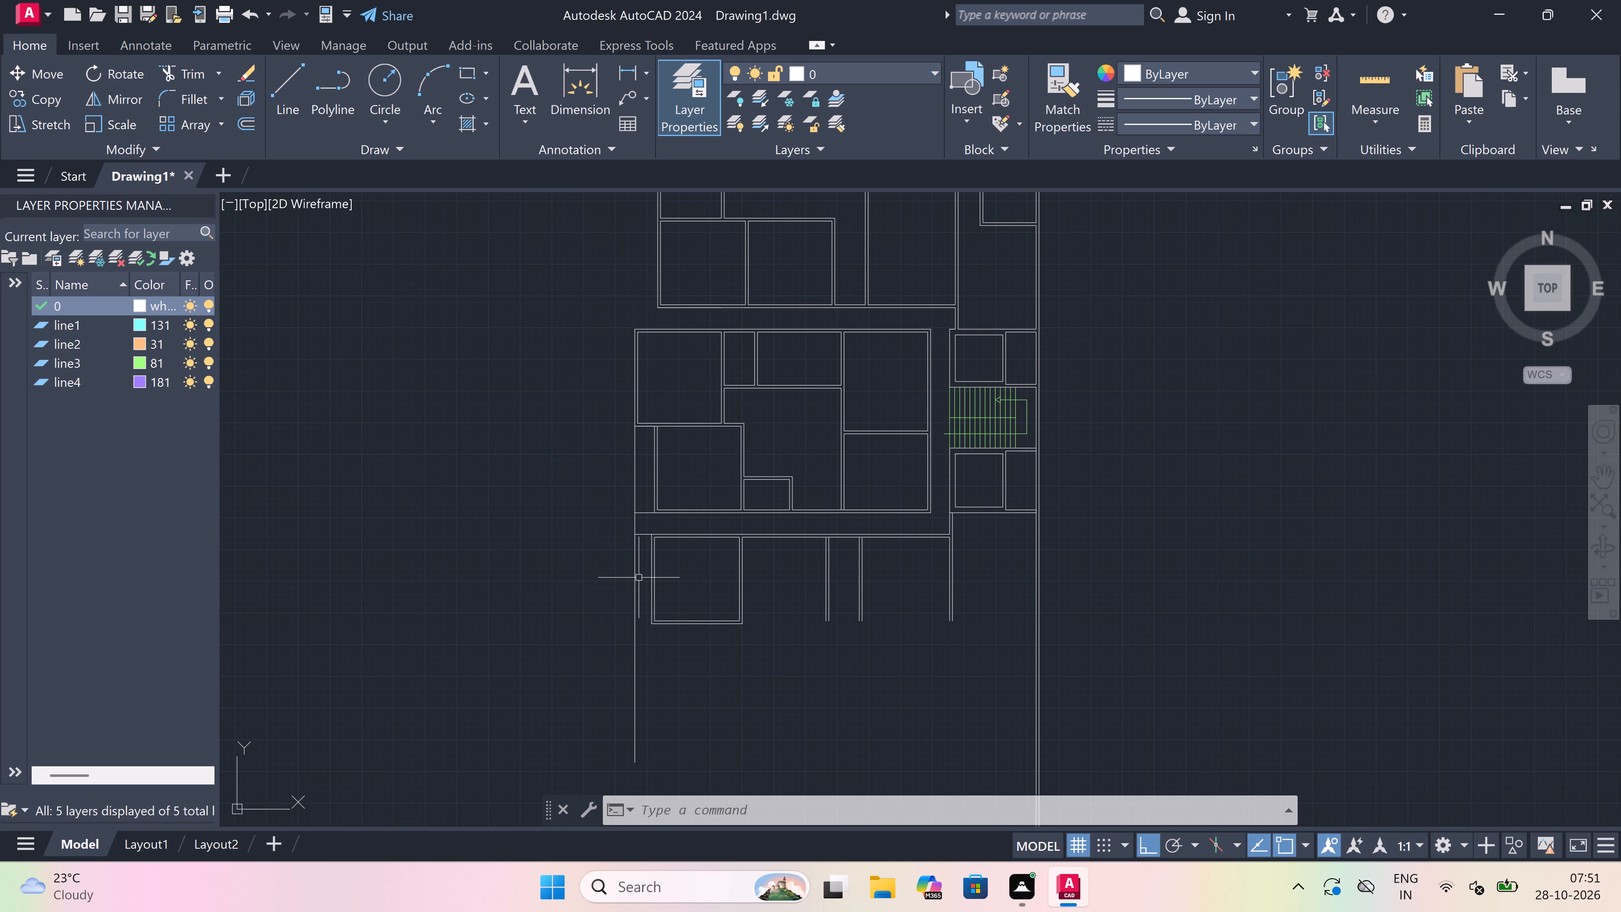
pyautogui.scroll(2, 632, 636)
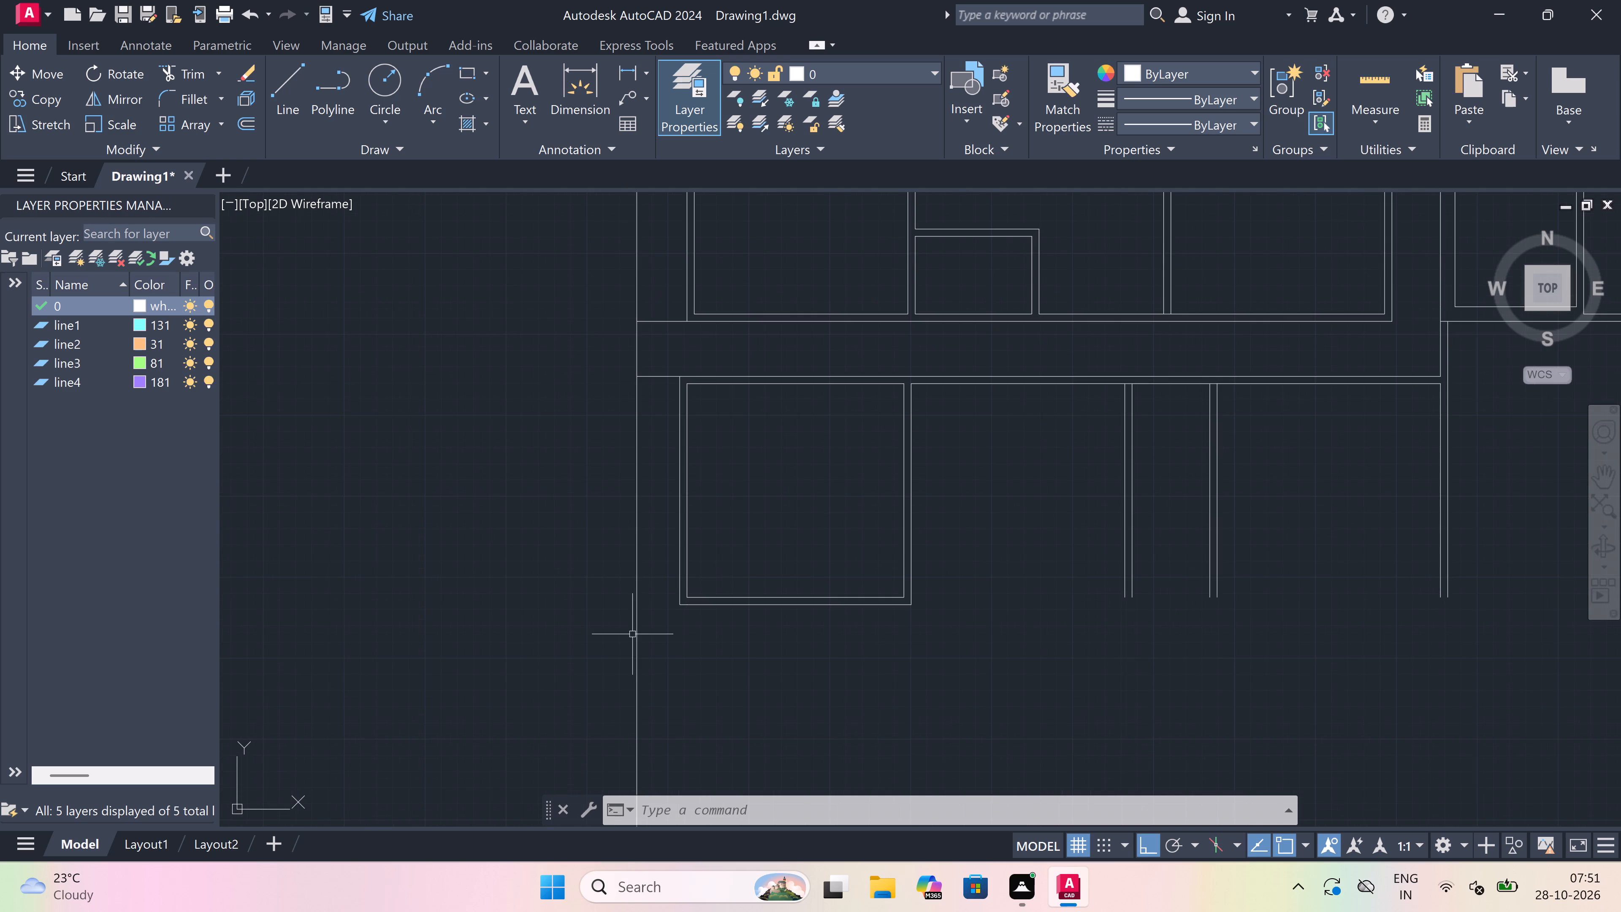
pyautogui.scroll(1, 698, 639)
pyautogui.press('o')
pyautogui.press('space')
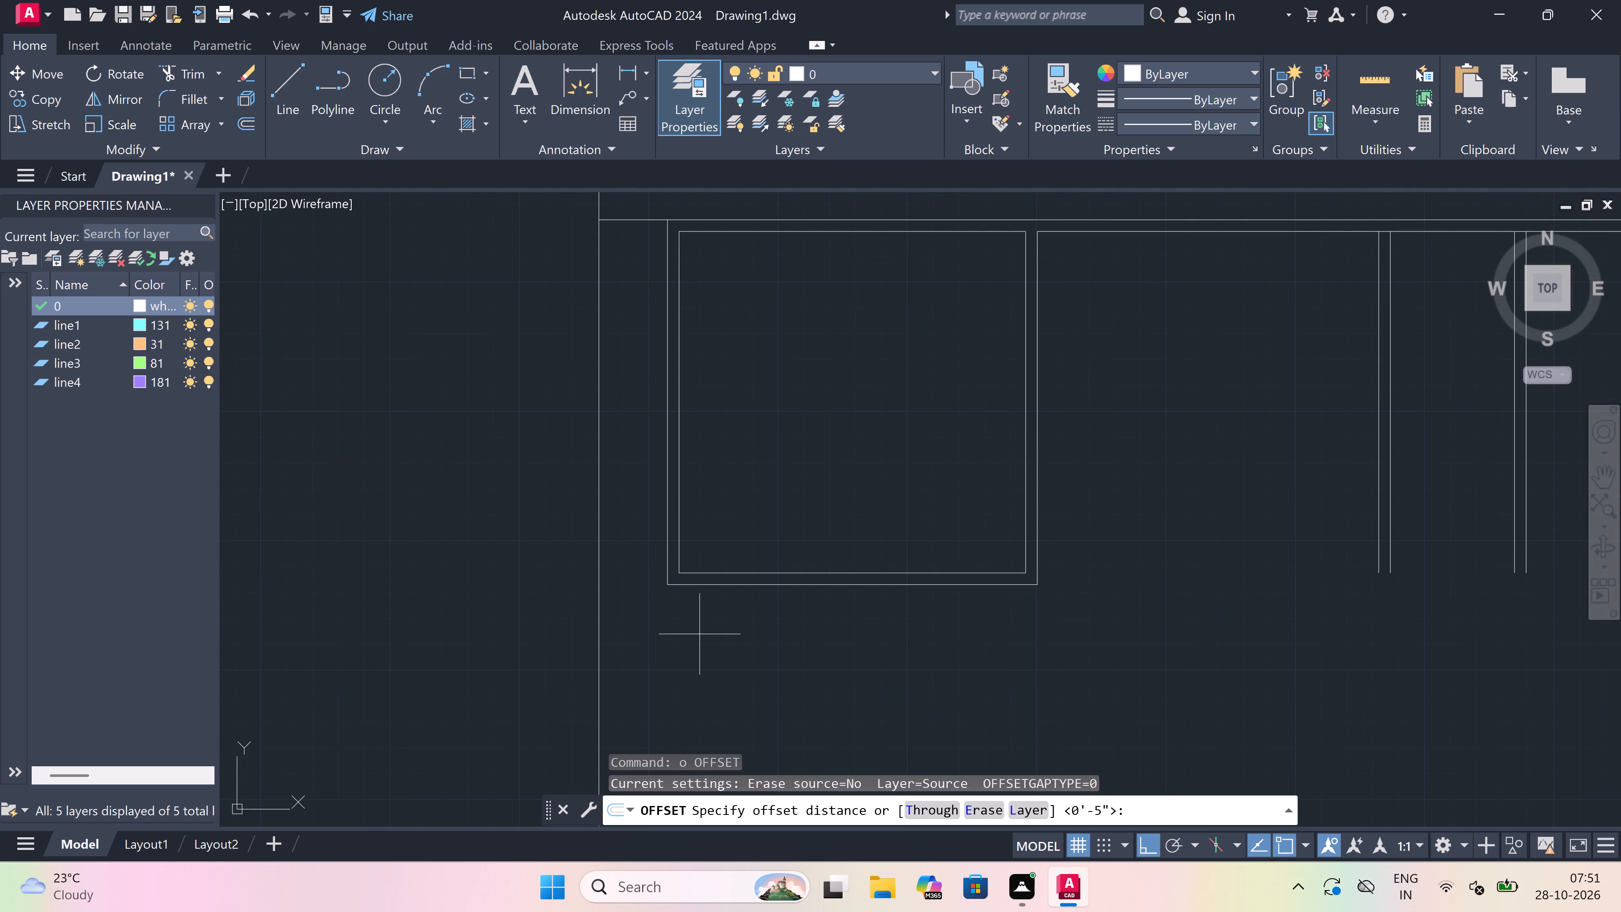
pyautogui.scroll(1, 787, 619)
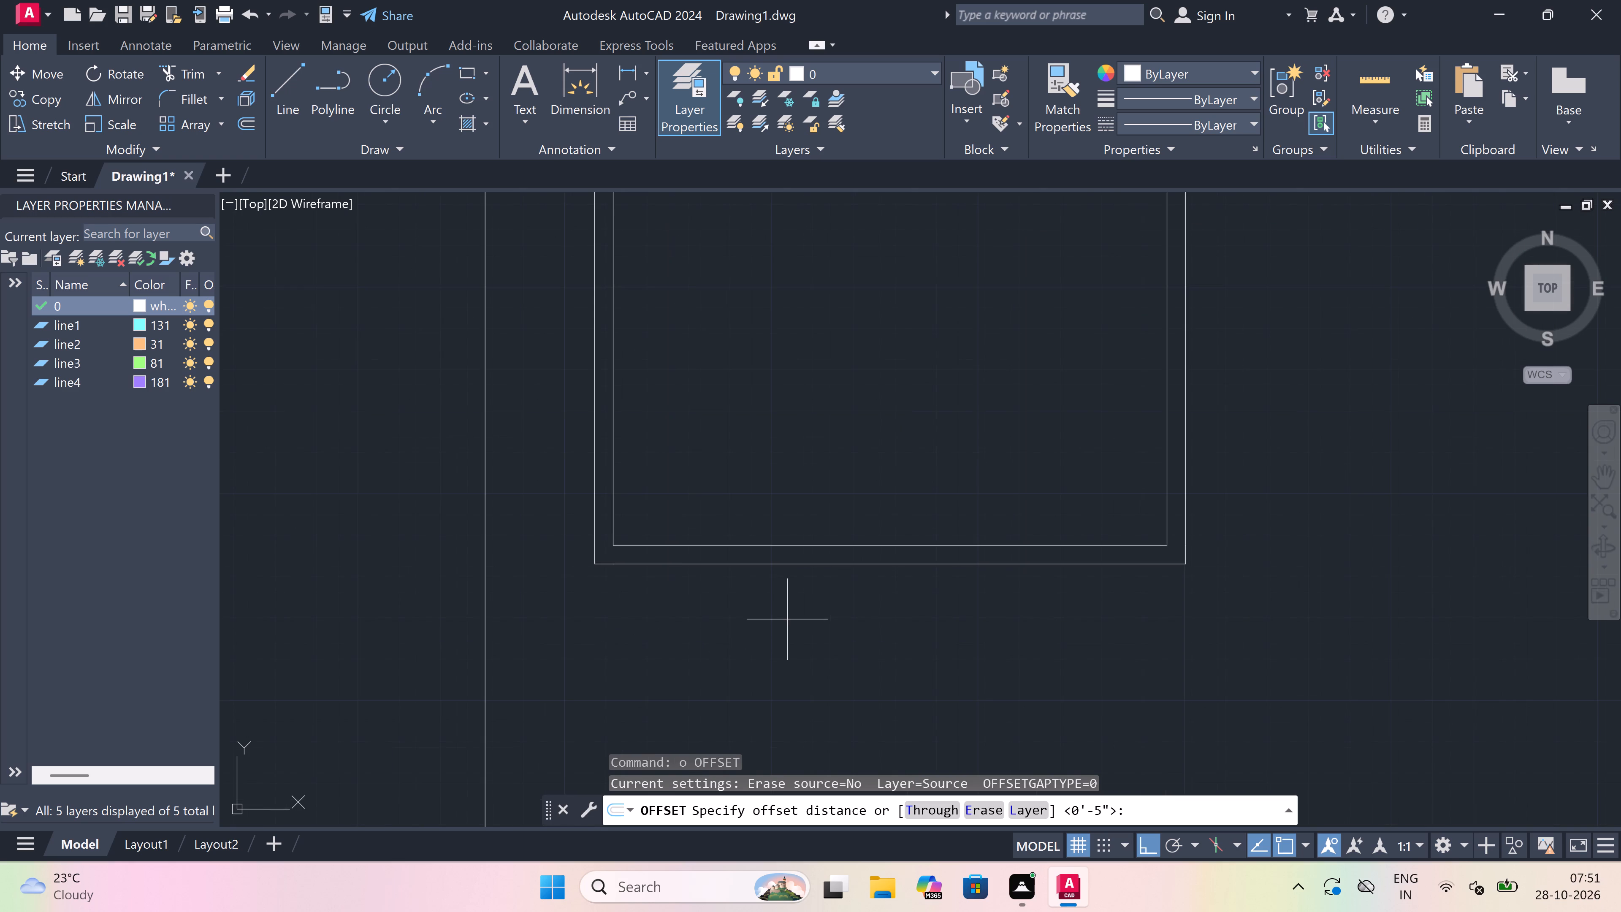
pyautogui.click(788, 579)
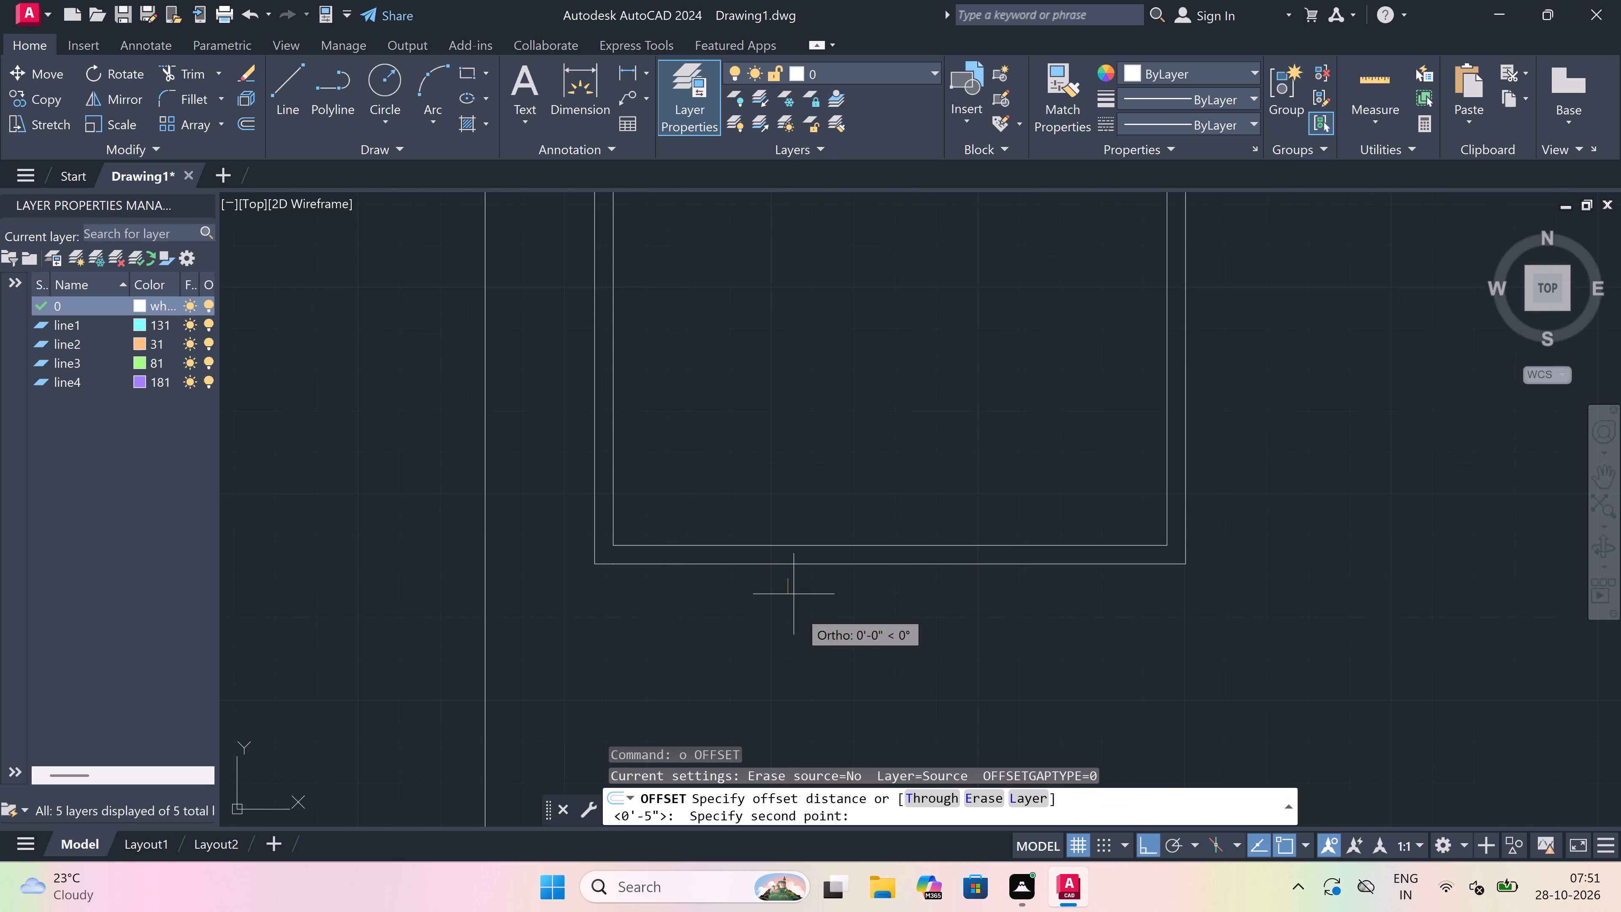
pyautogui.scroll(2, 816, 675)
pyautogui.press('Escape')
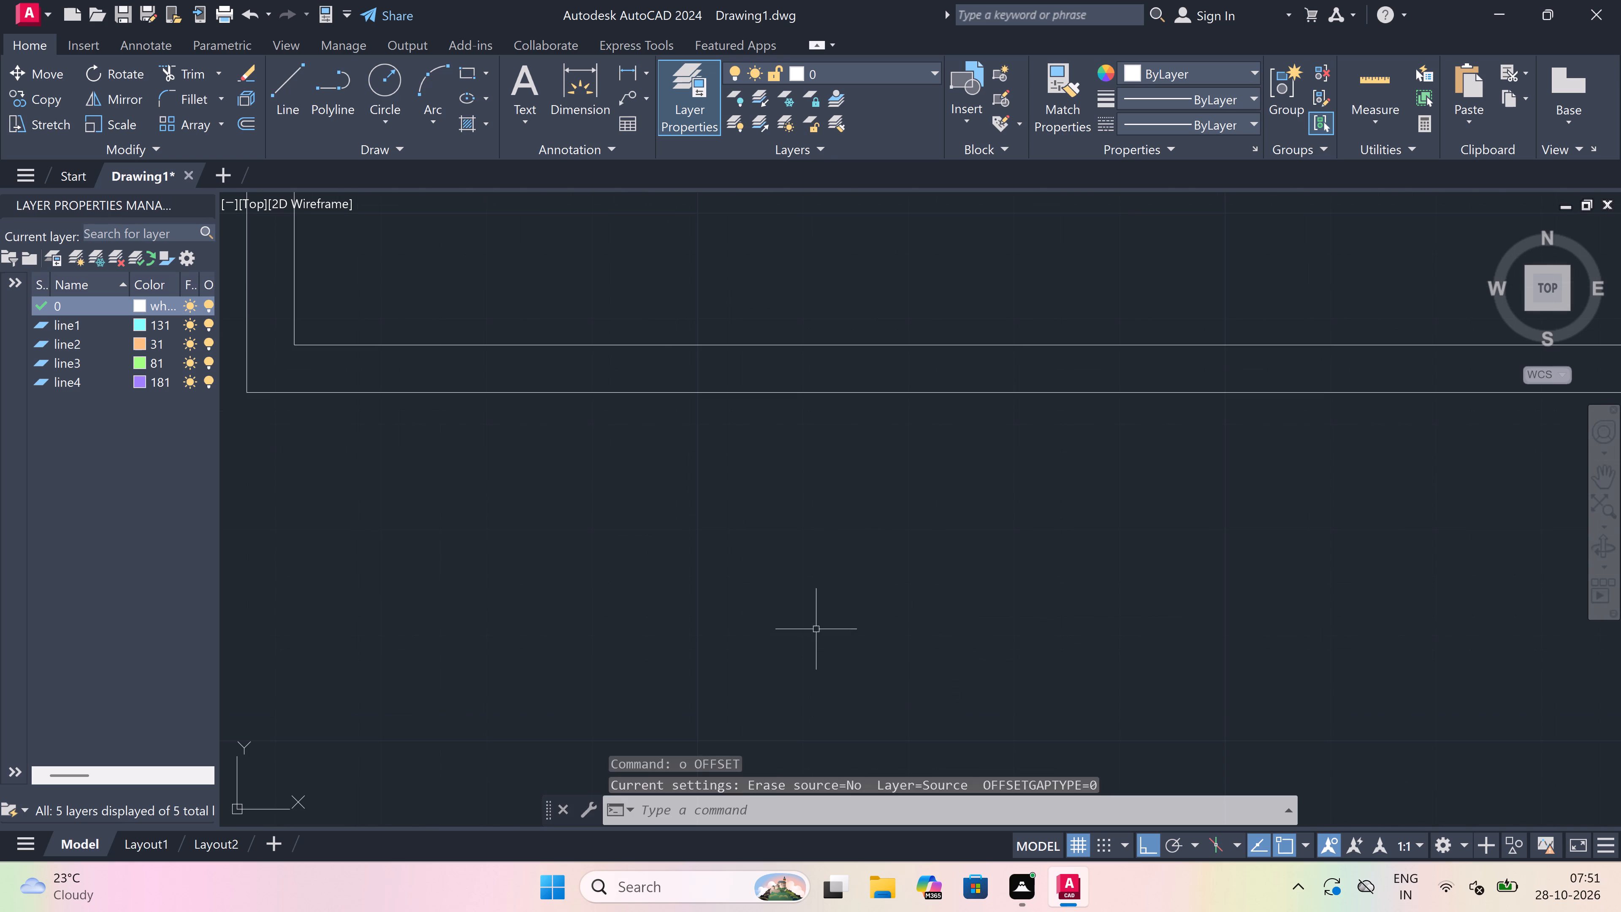
# Offset the outer bottom line of the lower-left room 4' downward.
pyautogui.press('space')
pyautogui.click(777, 399)
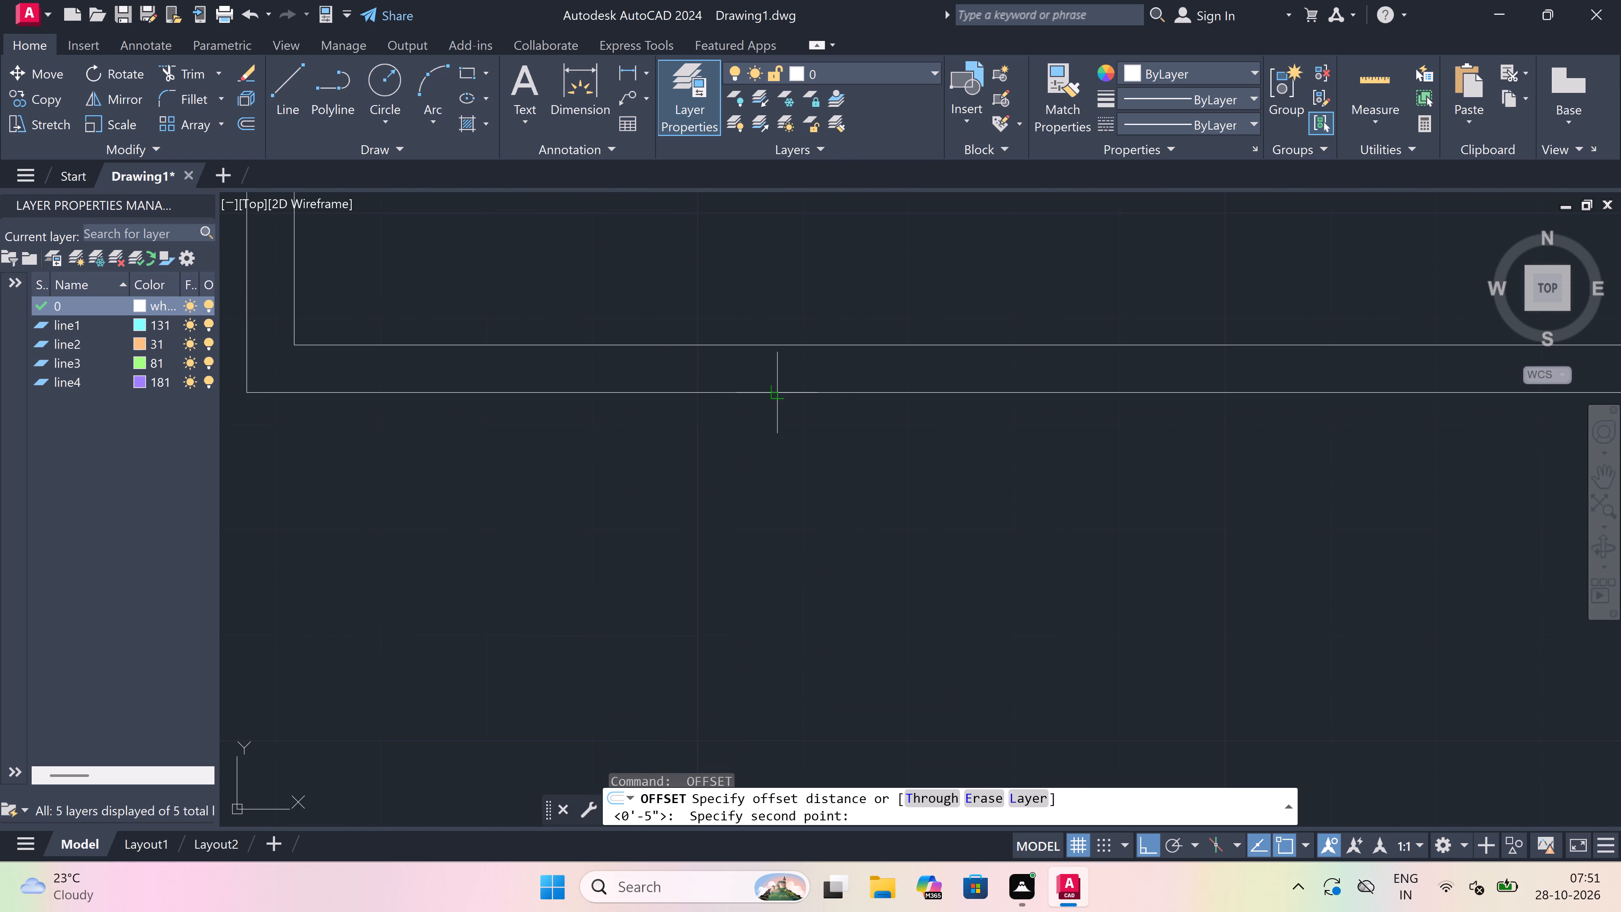
pyautogui.scroll(-2, 777, 399)
pyautogui.scroll(1, 777, 460)
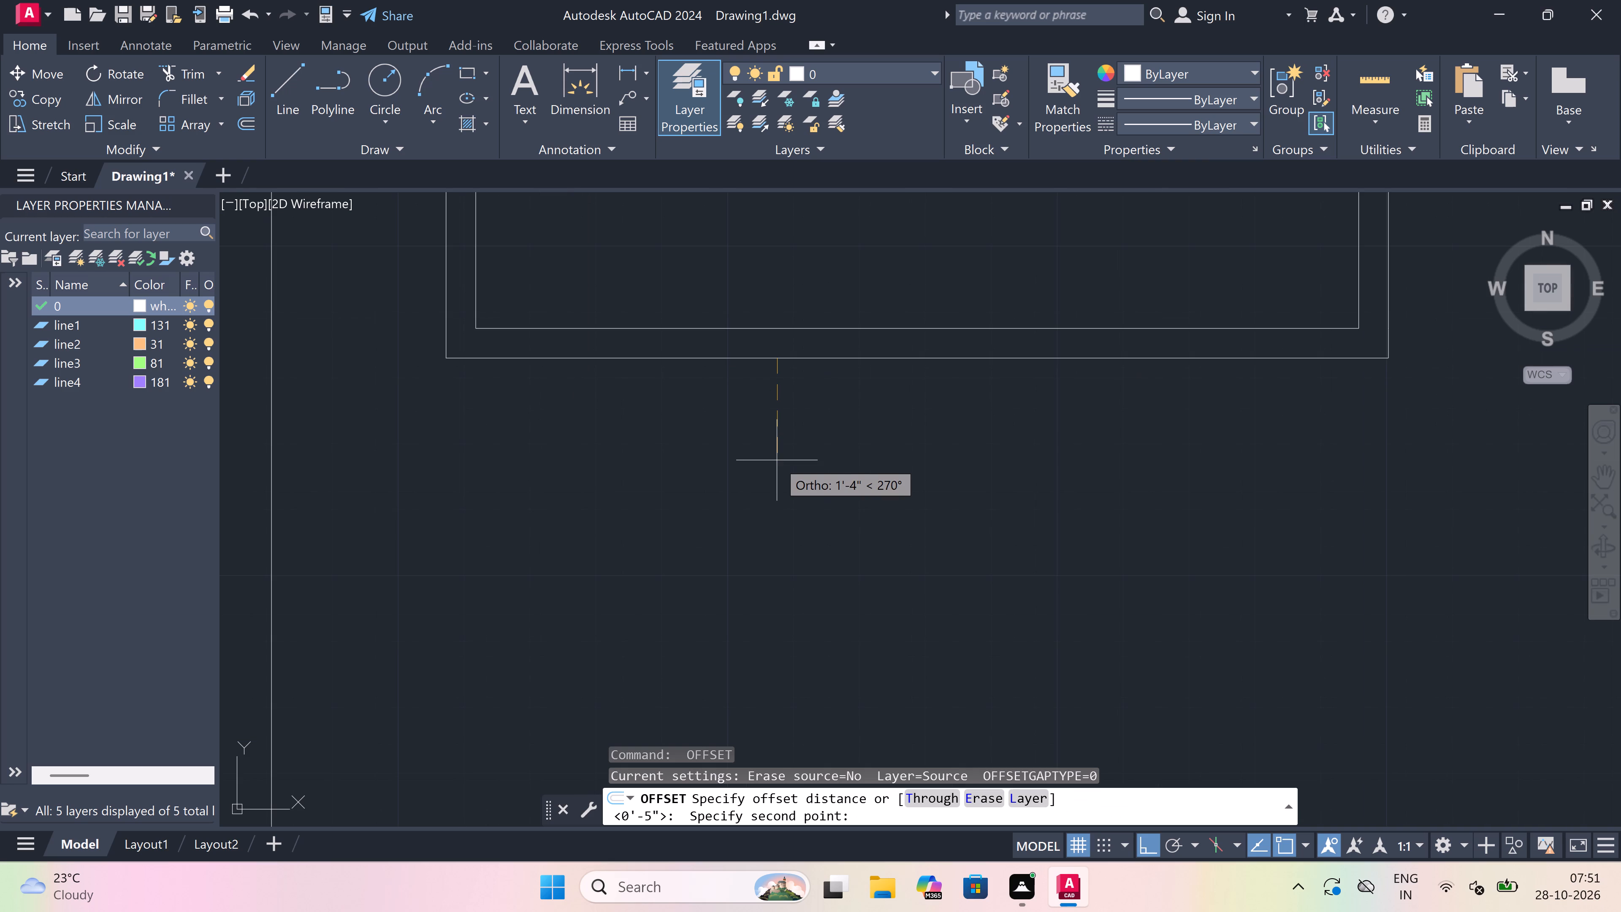
pyautogui.write("4'")
pyautogui.press('space')
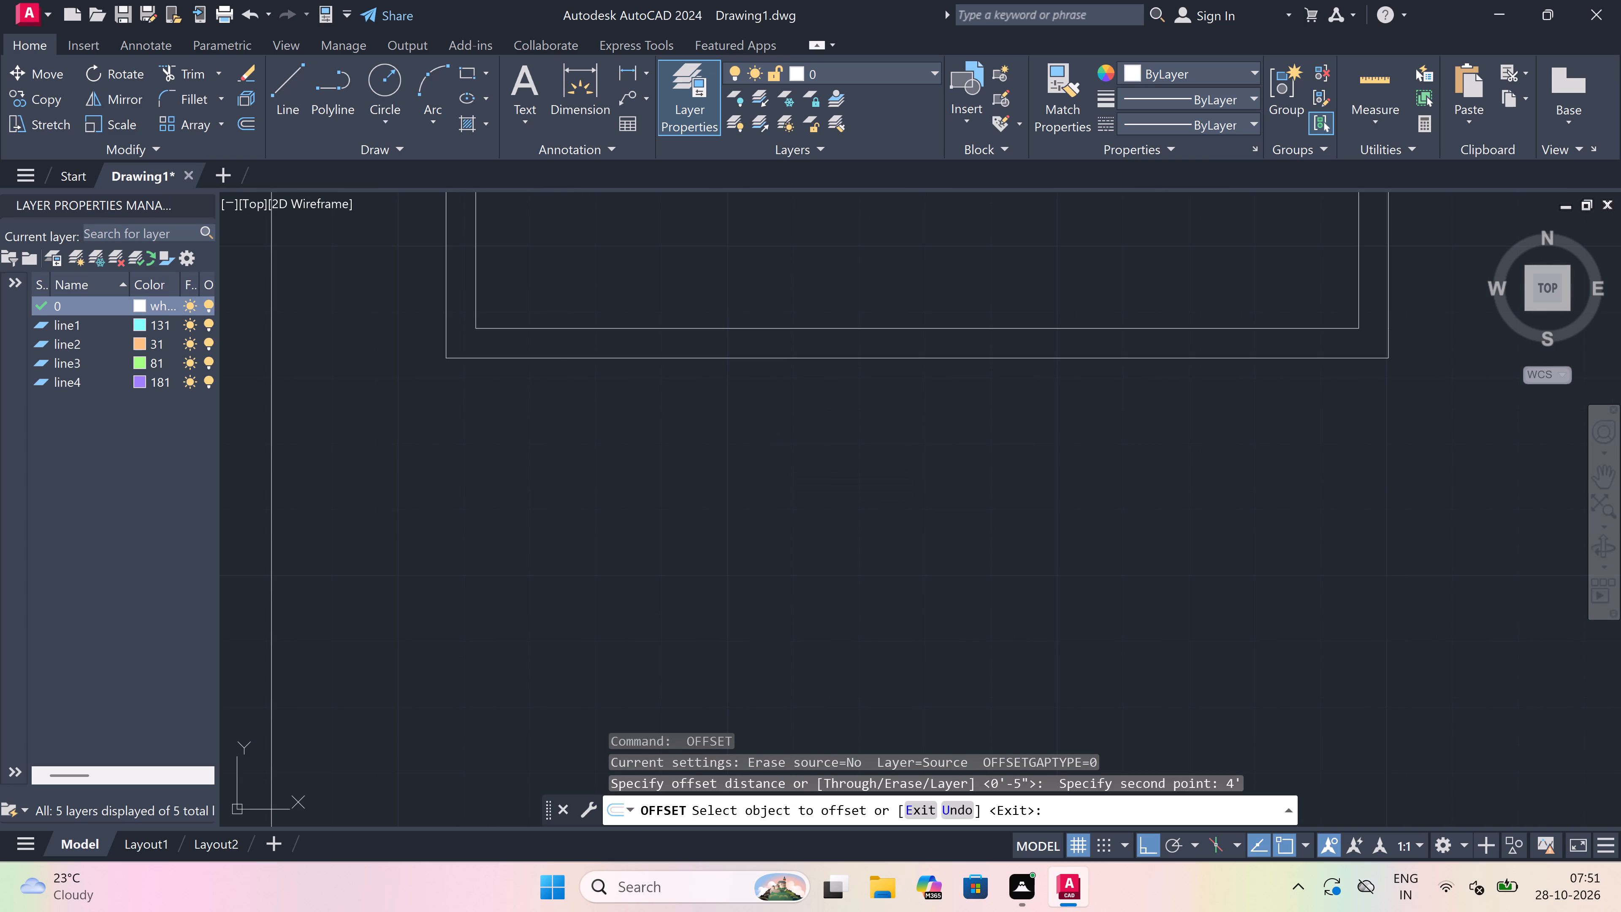
pyautogui.scroll(-1, 751, 350)
pyautogui.moveTo(751, 356); pyautogui.dragTo(766, 437)
pyautogui.click(793, 529)
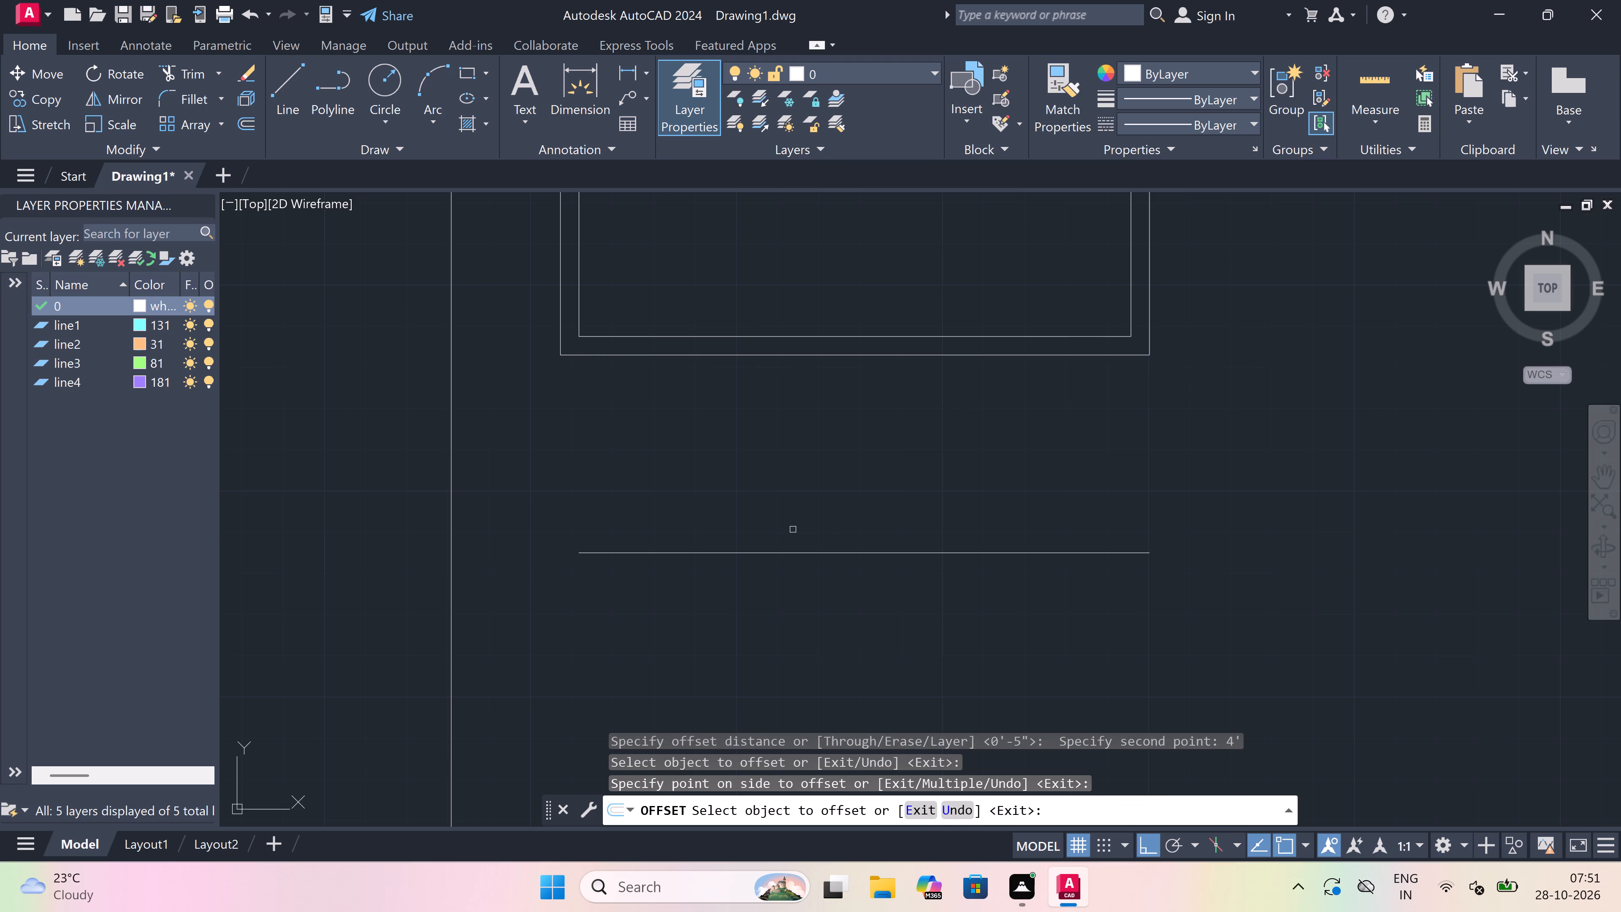
pyautogui.press('Escape')
# Offset the new horizontal line below the lower-left room 4.5" downward to form a double wall.
pyautogui.press('space')
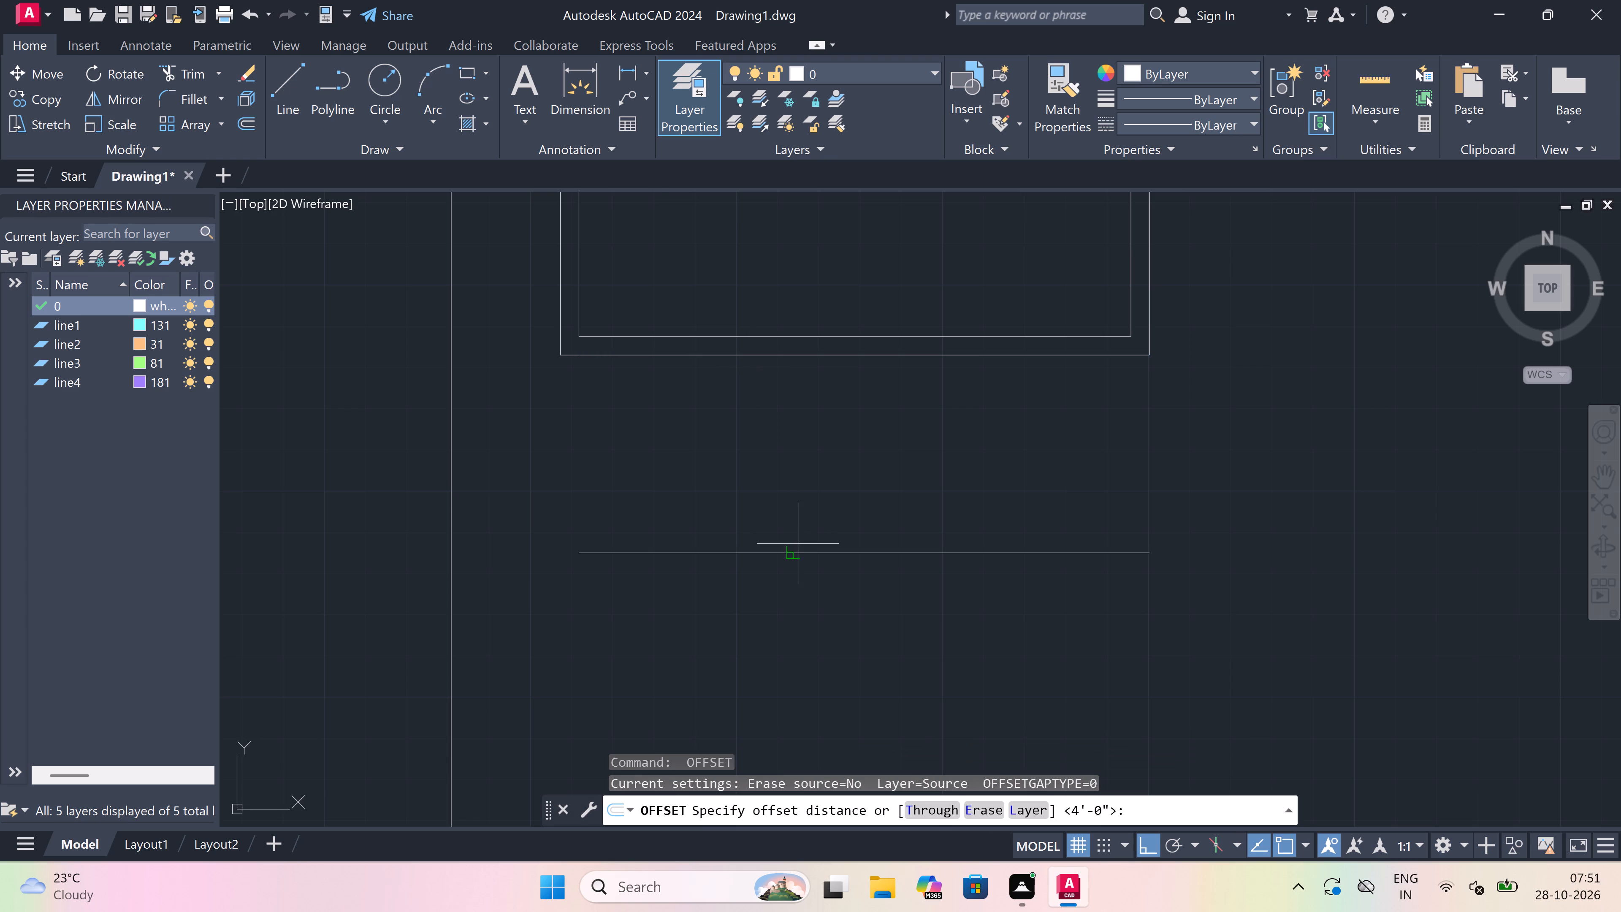
pyautogui.moveTo(798, 545); pyautogui.dragTo(802, 567)
pyautogui.write('4.5"')
pyautogui.press('space')
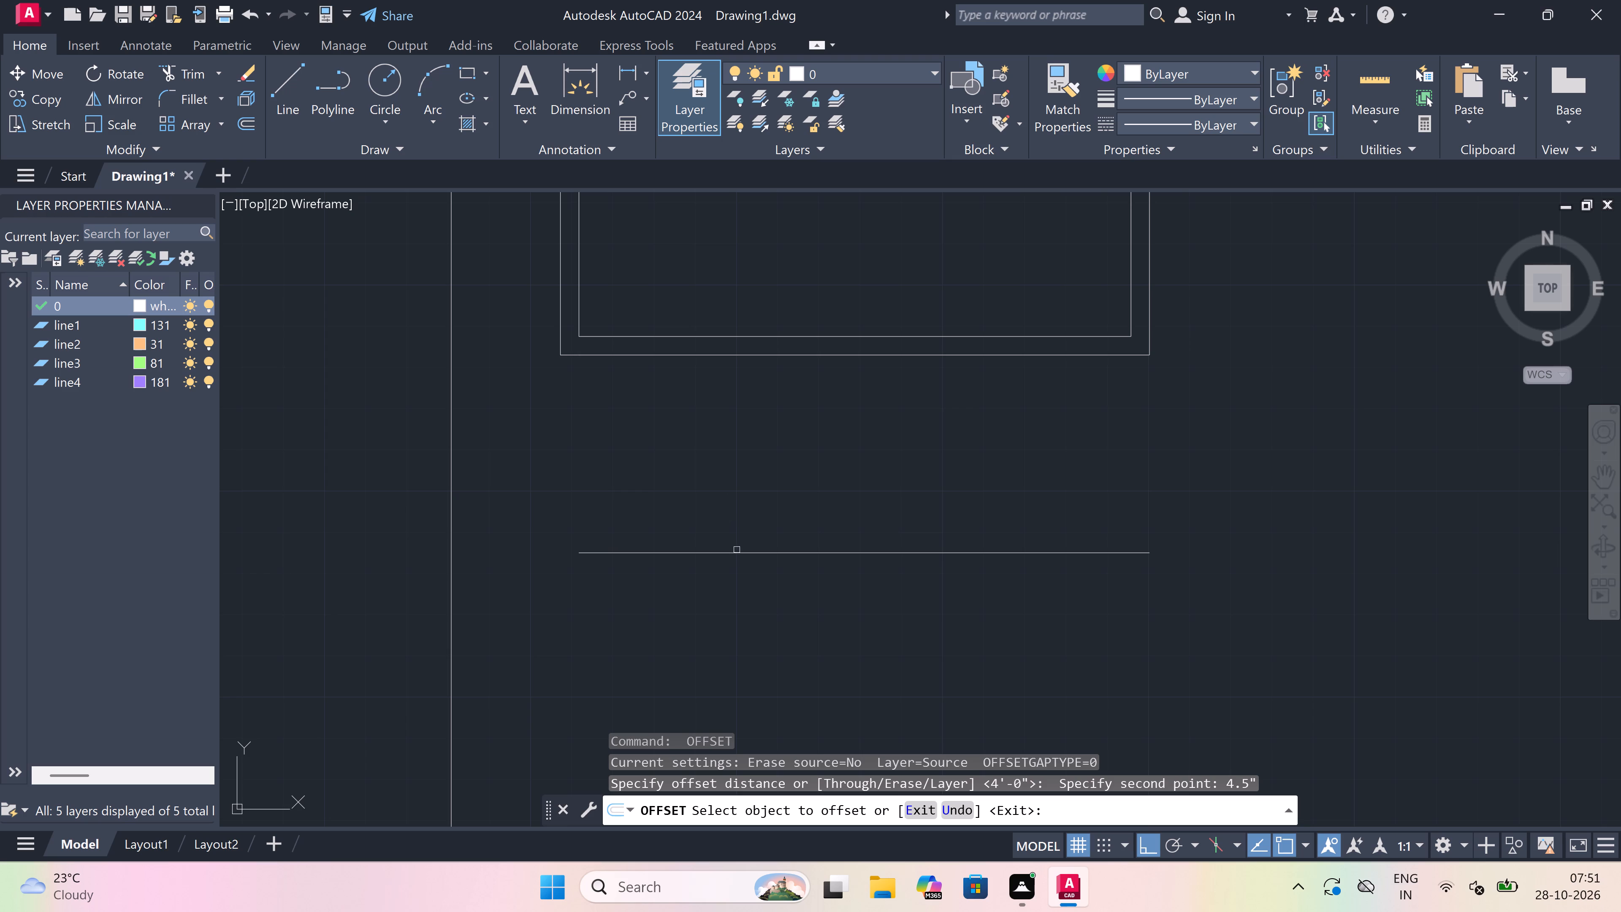
pyautogui.moveTo(738, 553); pyautogui.dragTo(736, 585)
pyautogui.click(735, 611)
pyautogui.press('Escape')
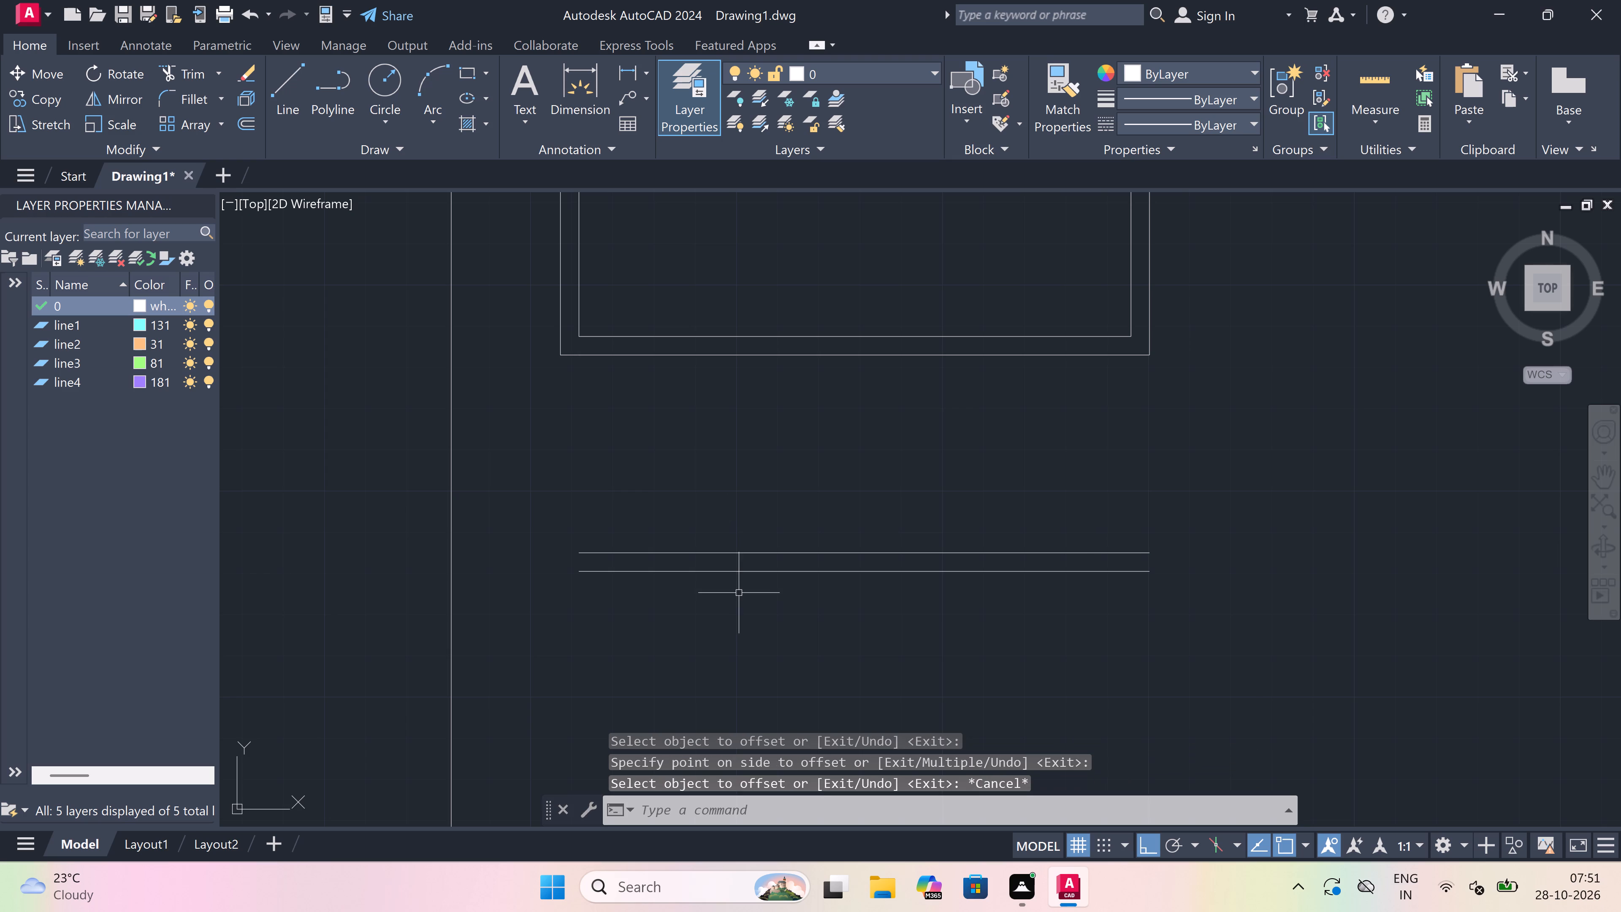
# Offset the bottom line of the new double wall 7'6" downward.
pyautogui.press('space')
pyautogui.click(739, 574)
pyautogui.scroll(-1, 739, 574)
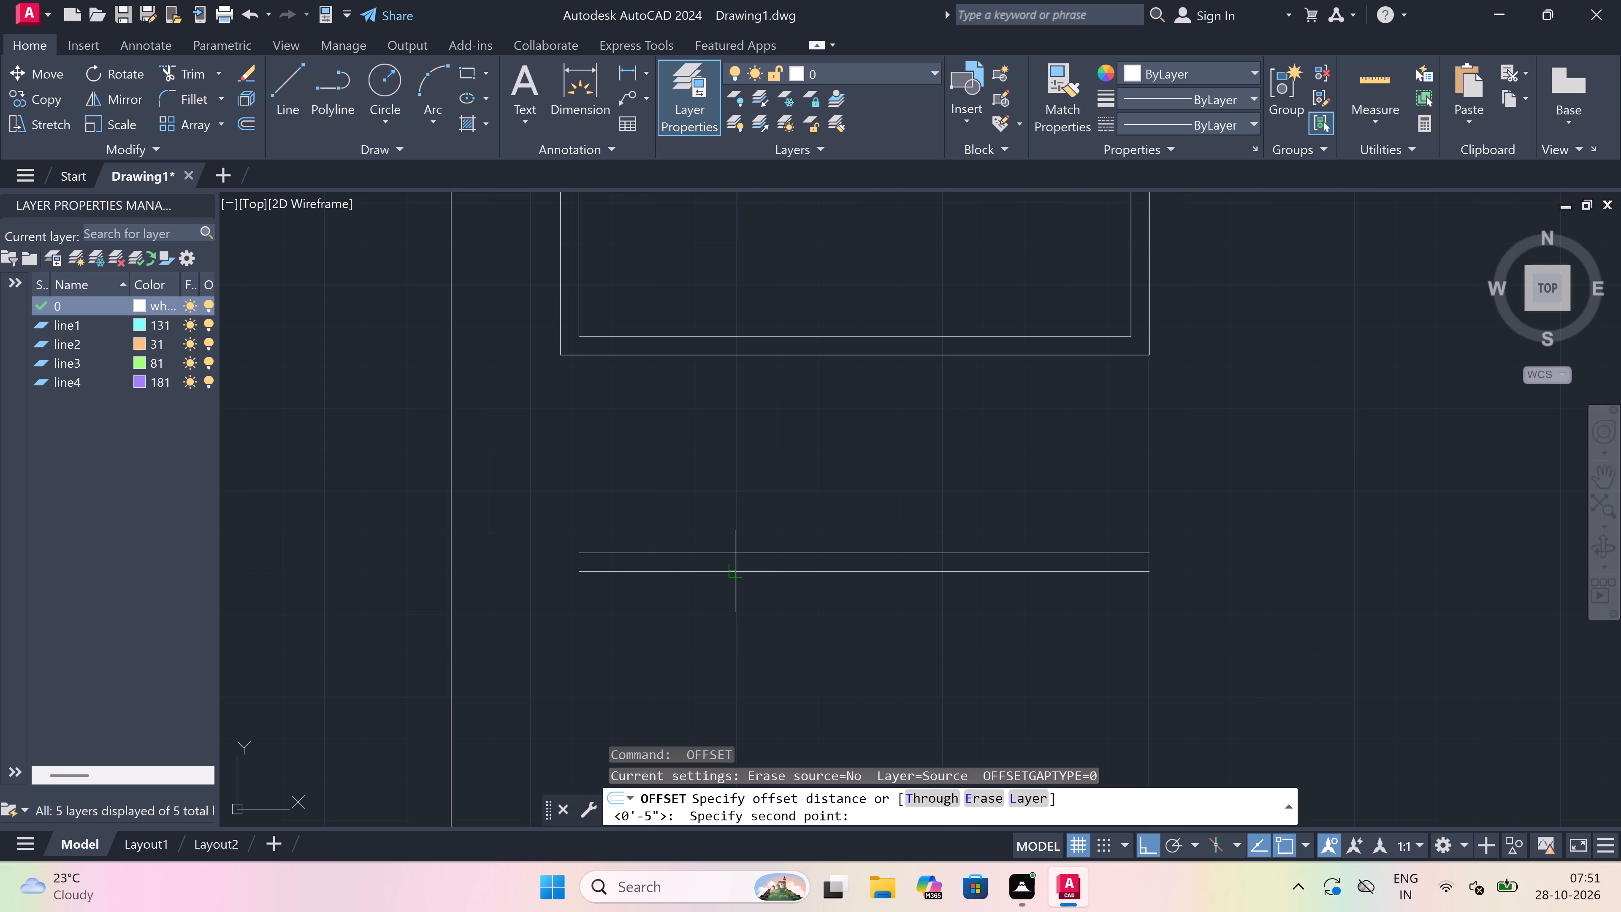
pyautogui.scroll(-1, 739, 574)
pyautogui.scroll(2, 739, 622)
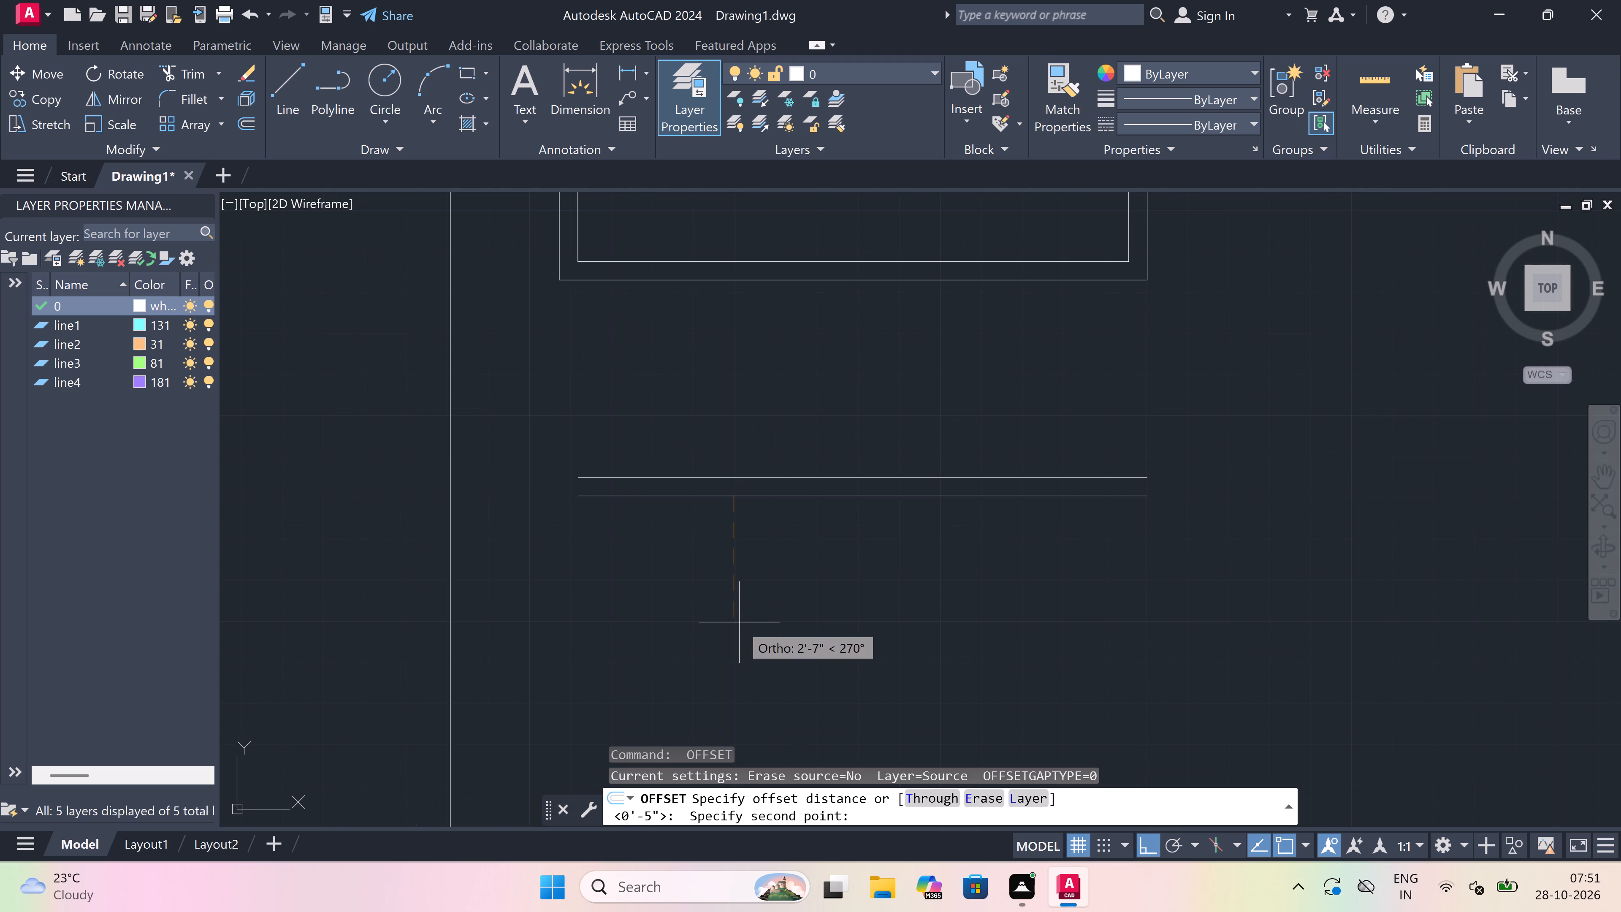
pyautogui.press('7')
pyautogui.write('\'6"')
pyautogui.press('space')
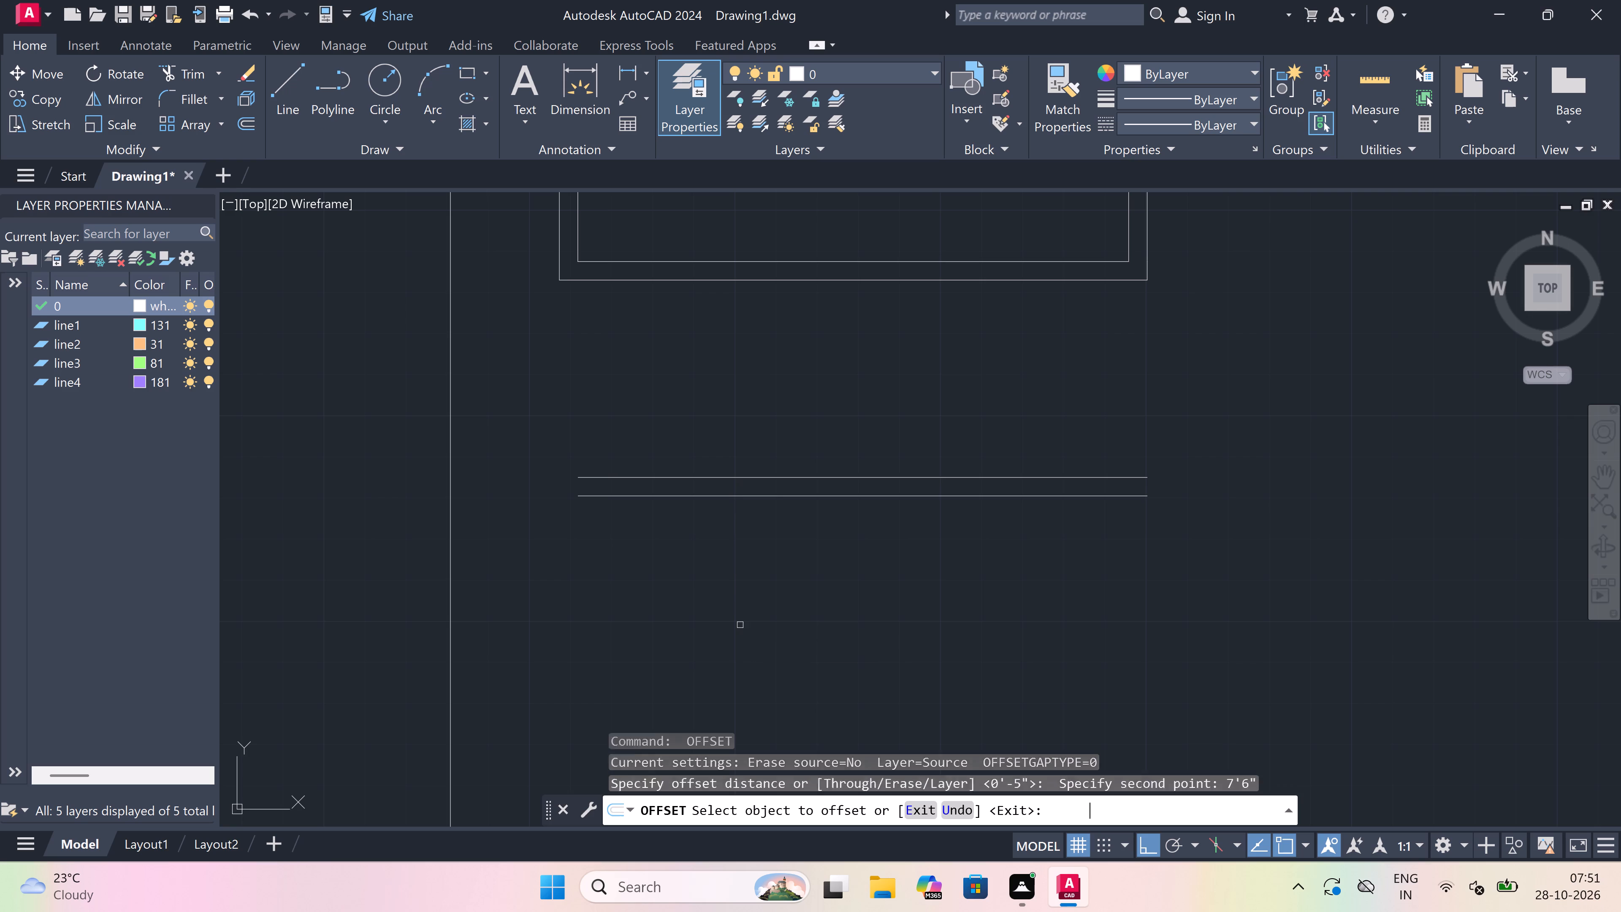
pyautogui.scroll(-3, 747, 543)
pyautogui.scroll(1, 748, 540)
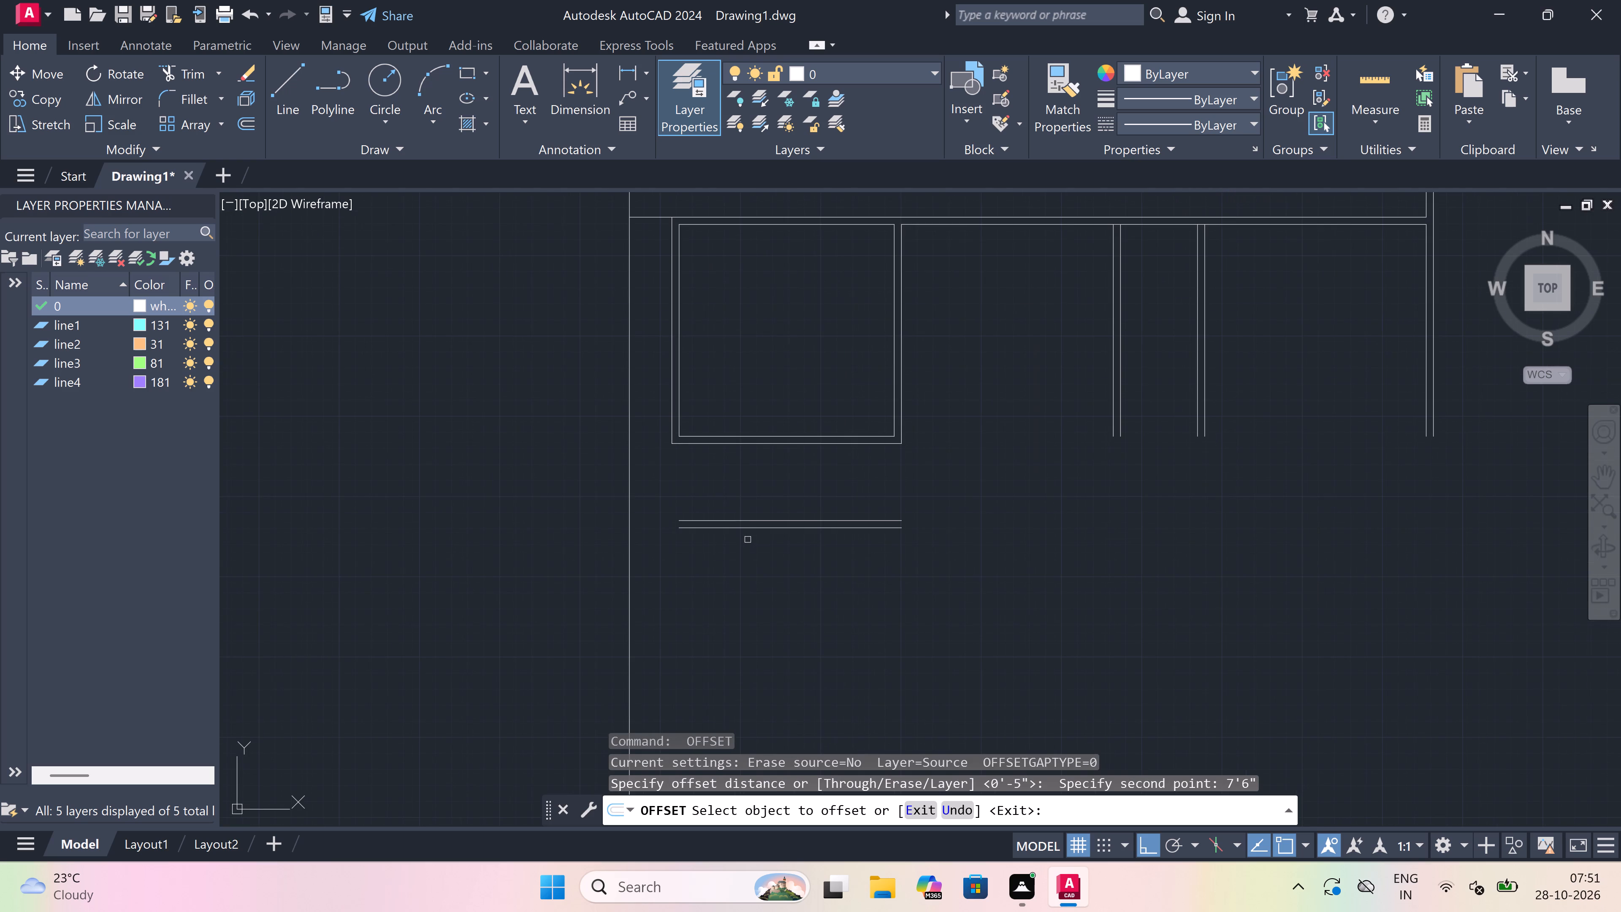
pyautogui.moveTo(747, 528); pyautogui.dragTo(740, 583)
pyautogui.click(737, 607)
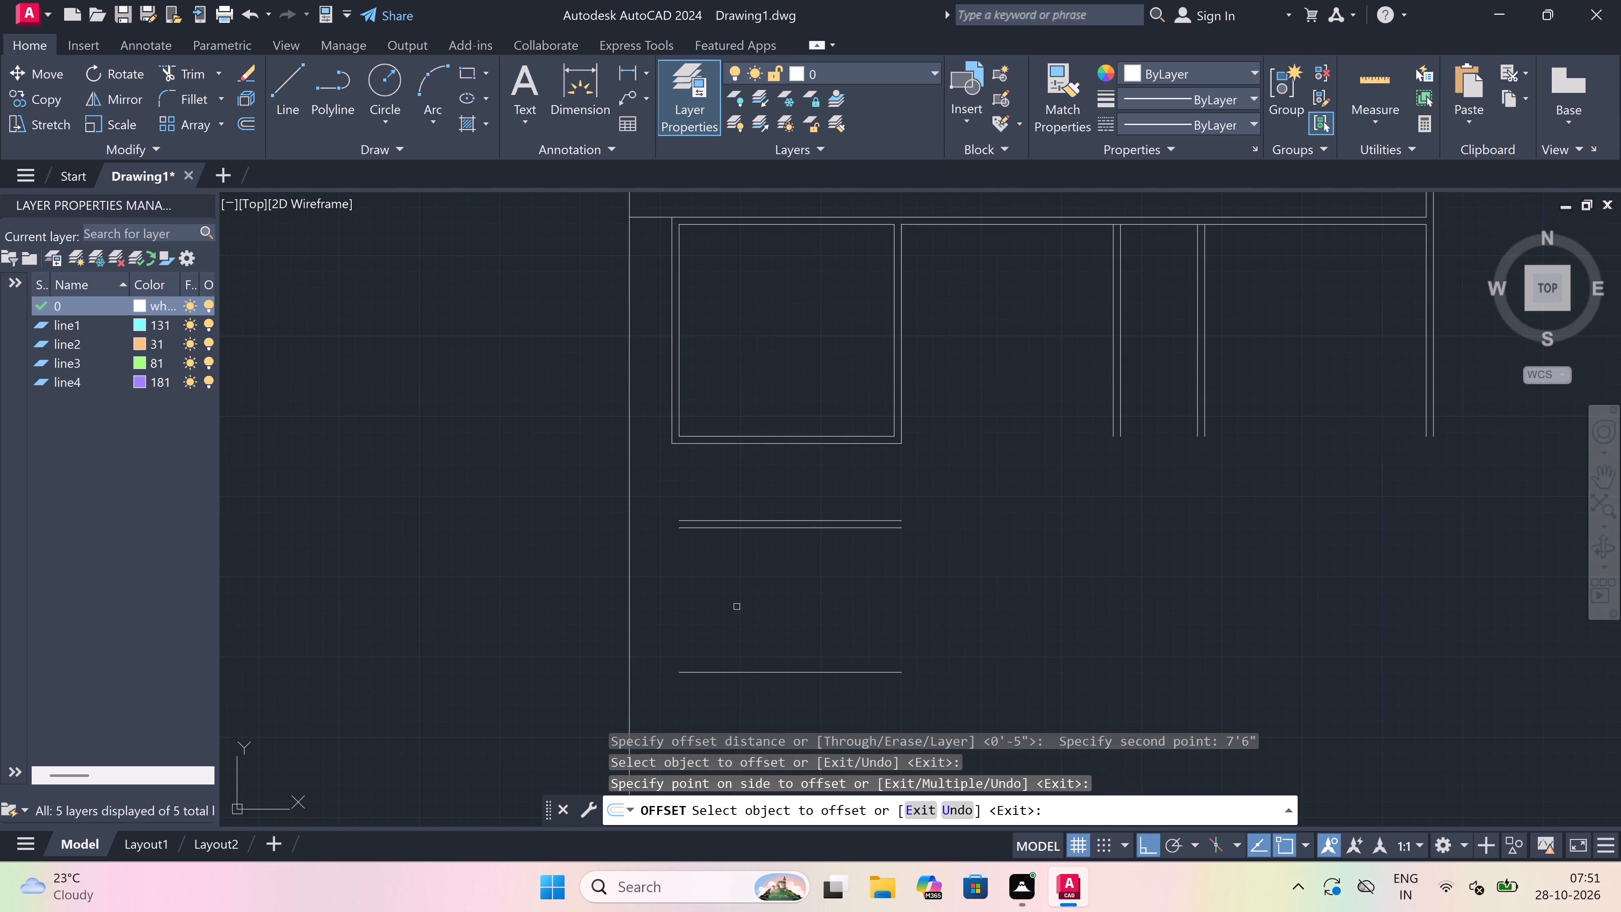
pyautogui.press('Escape')
# Offset the lowest horizontal line 4.5" downward to form a second double wall.
pyautogui.scroll(-3, 737, 607)
pyautogui.scroll(4, 737, 608)
pyautogui.scroll(-3, 737, 608)
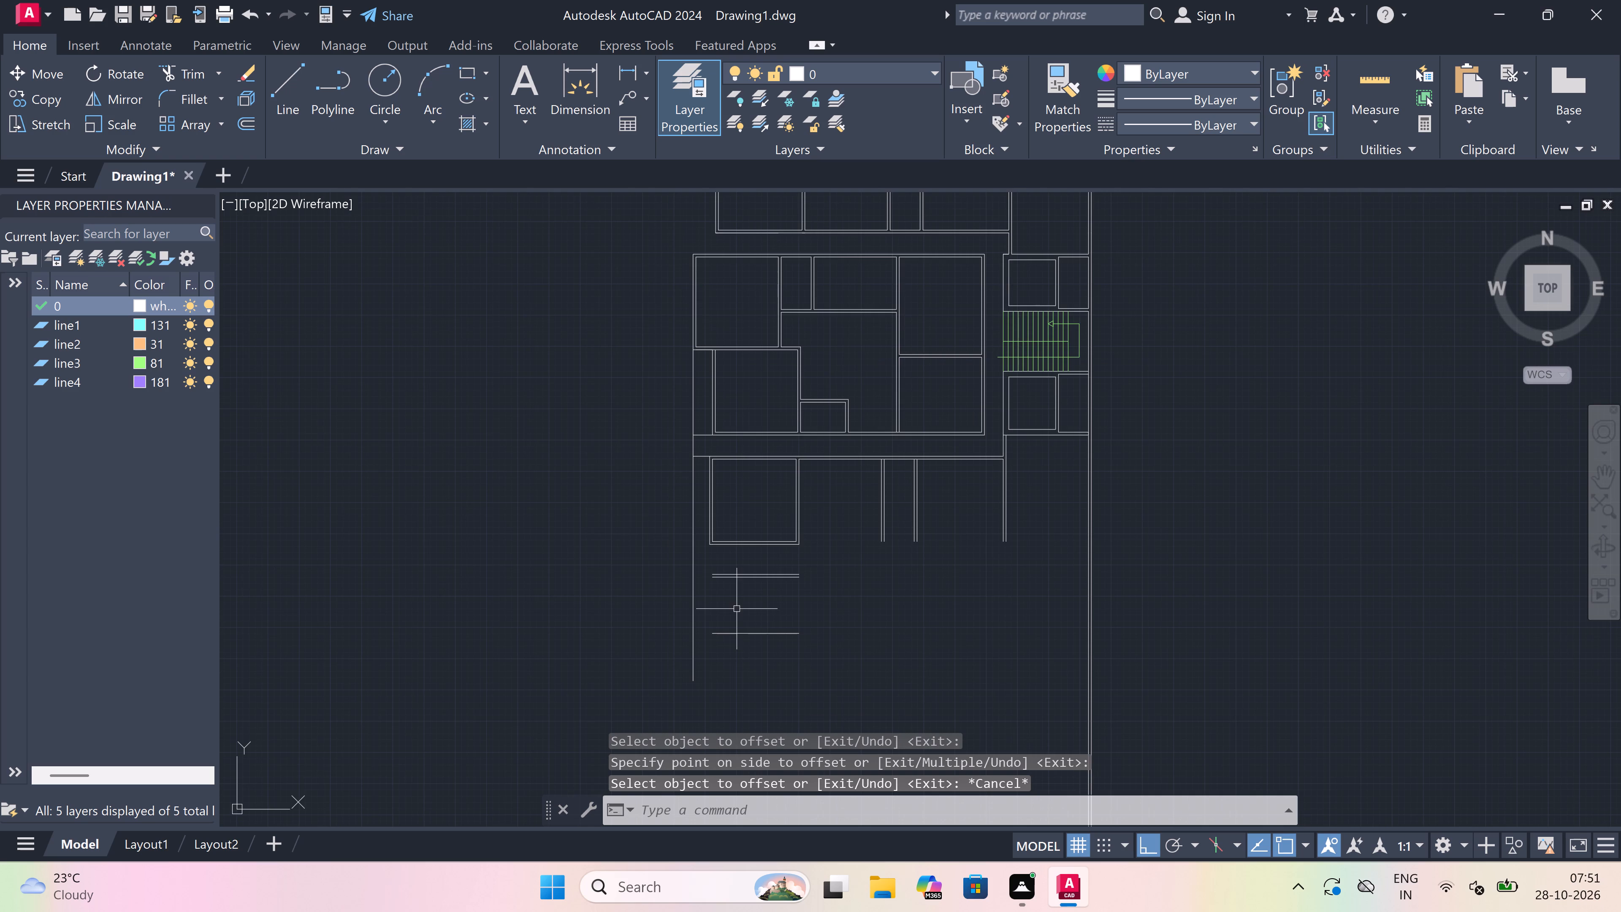
pyautogui.scroll(3, 735, 636)
pyautogui.press('space')
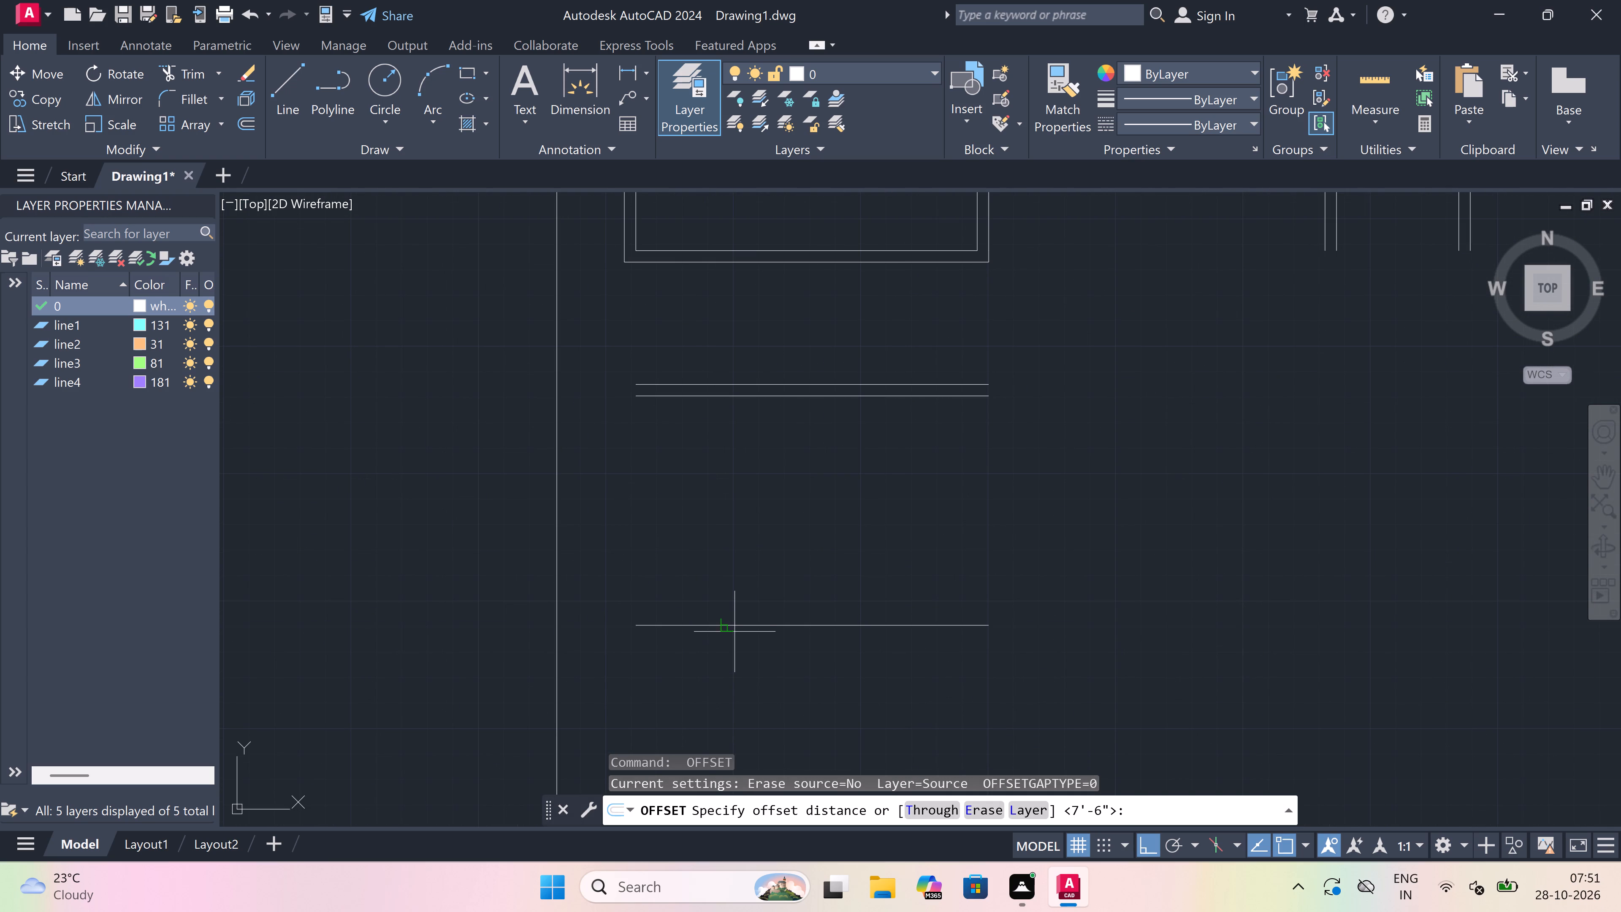
pyautogui.moveTo(729, 625); pyautogui.dragTo(729, 633)
pyautogui.write('4.5"')
pyautogui.press('space')
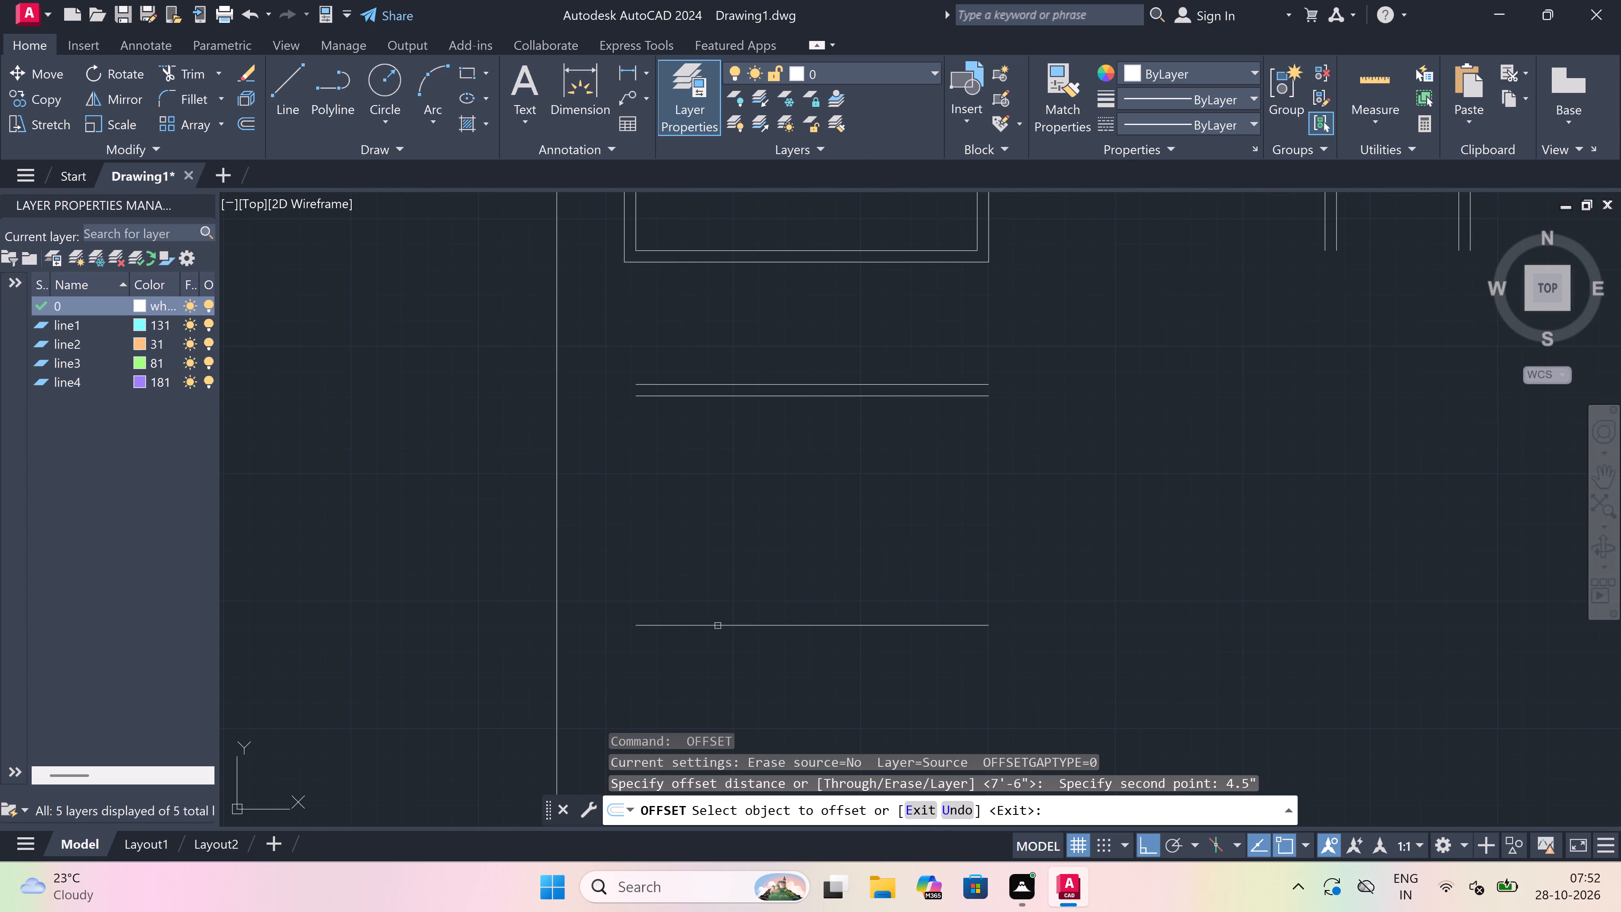
pyautogui.moveTo(717, 626); pyautogui.dragTo(702, 682)
pyautogui.click(702, 686)
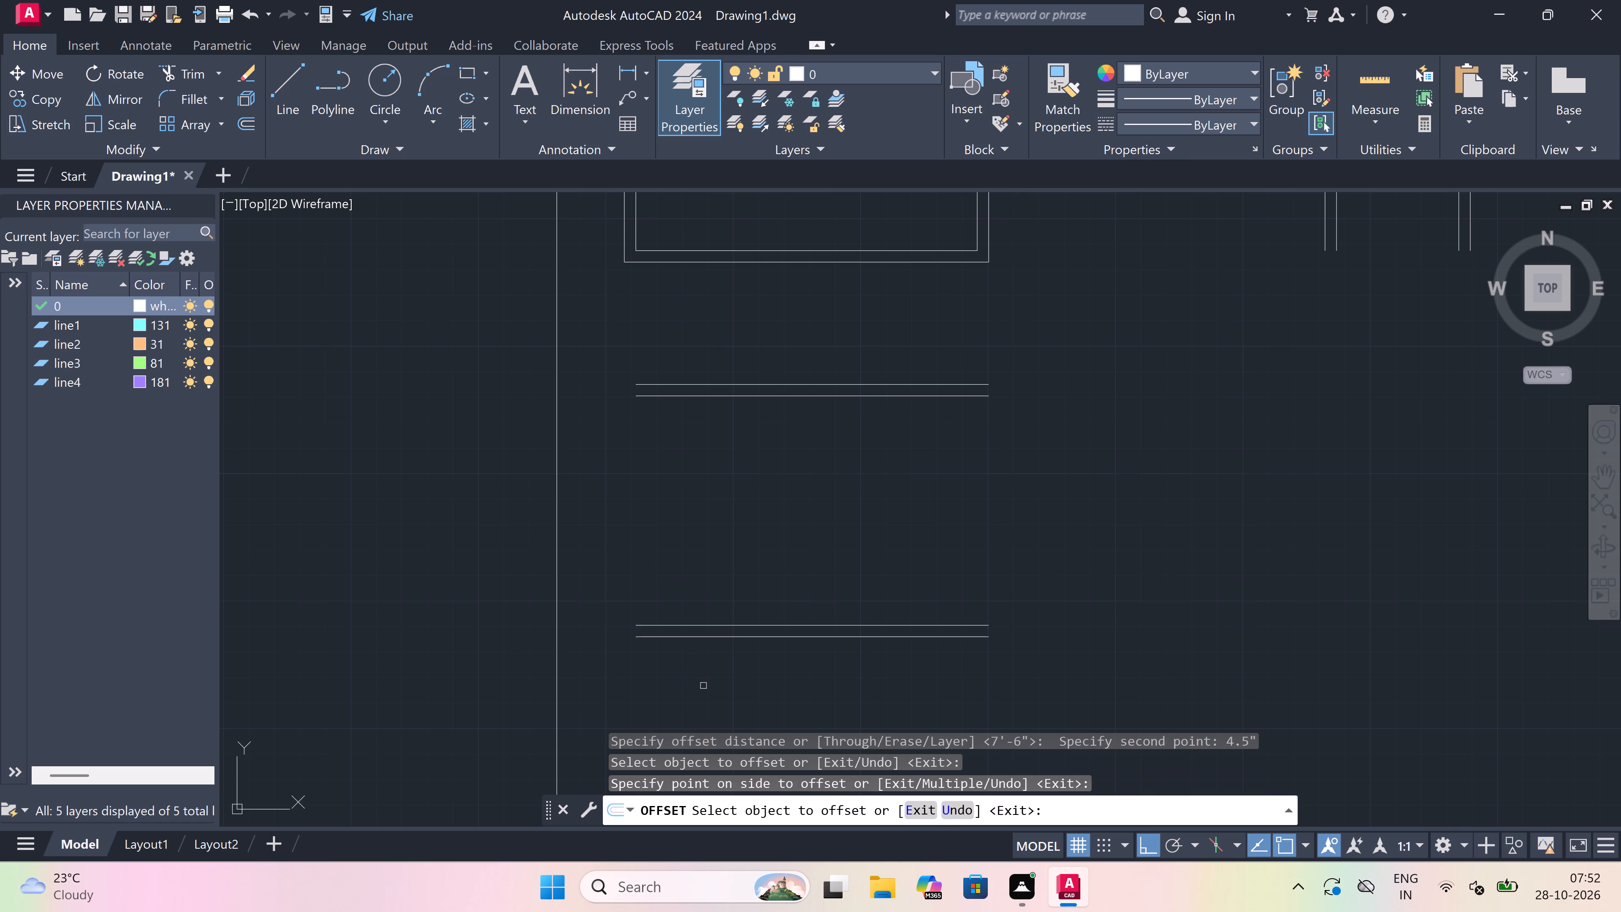
pyautogui.press('Escape')
# Extend the lower-left room's inner left wall line down to the top line of the first new double wall.
pyautogui.write('ex')
pyautogui.press('space')
pyautogui.scroll(-2, 703, 686)
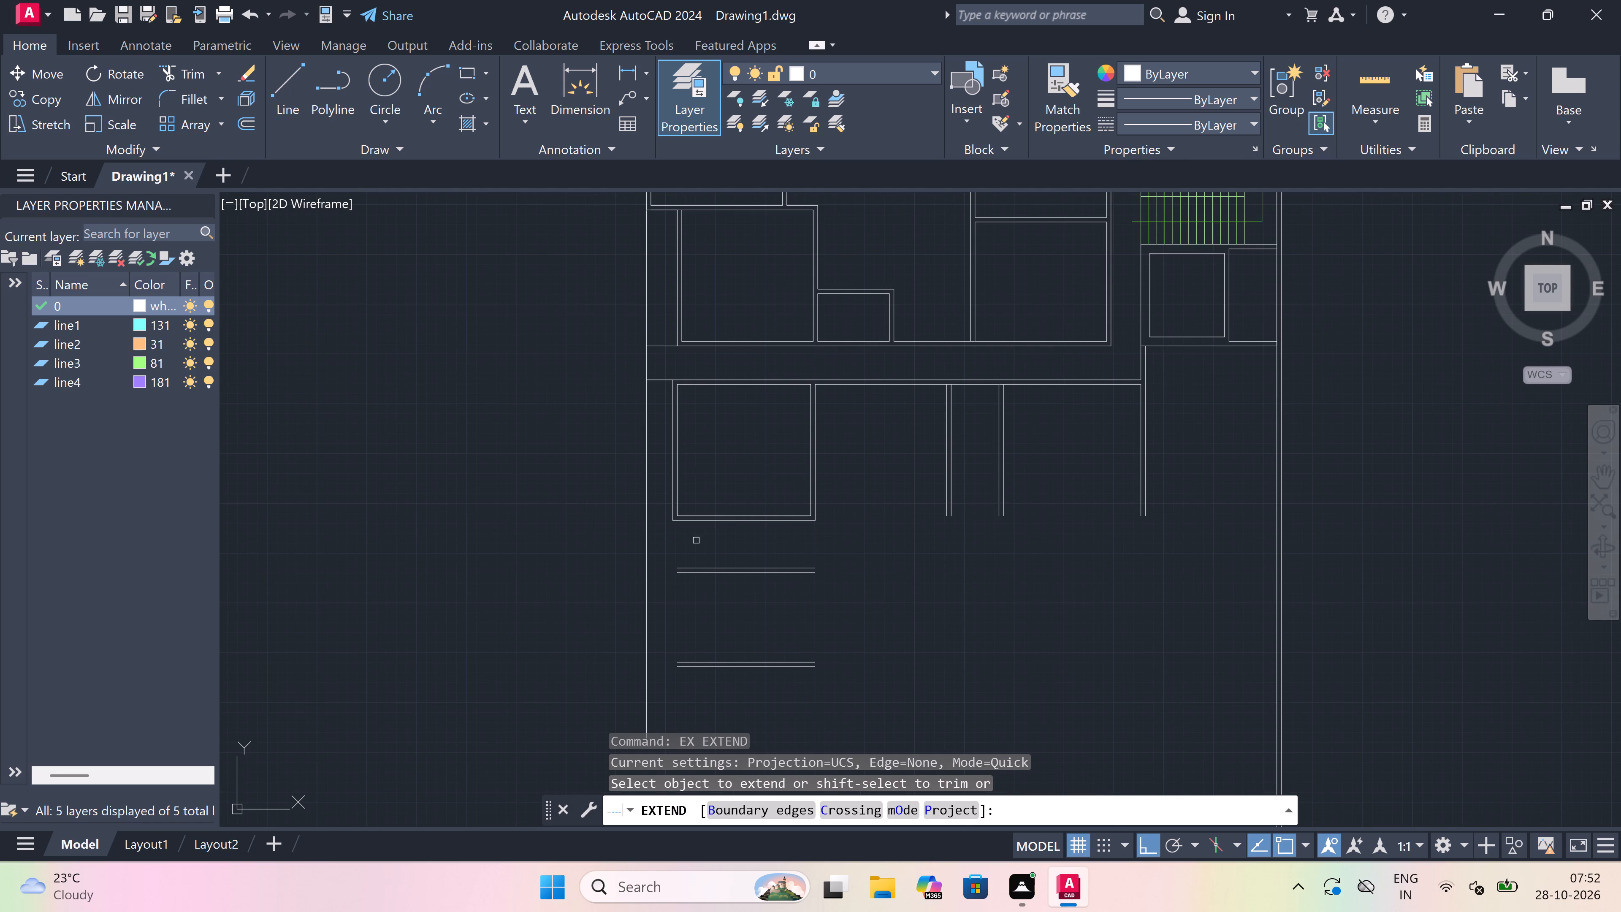
pyautogui.scroll(2, 673, 502)
pyautogui.scroll(-2, 673, 502)
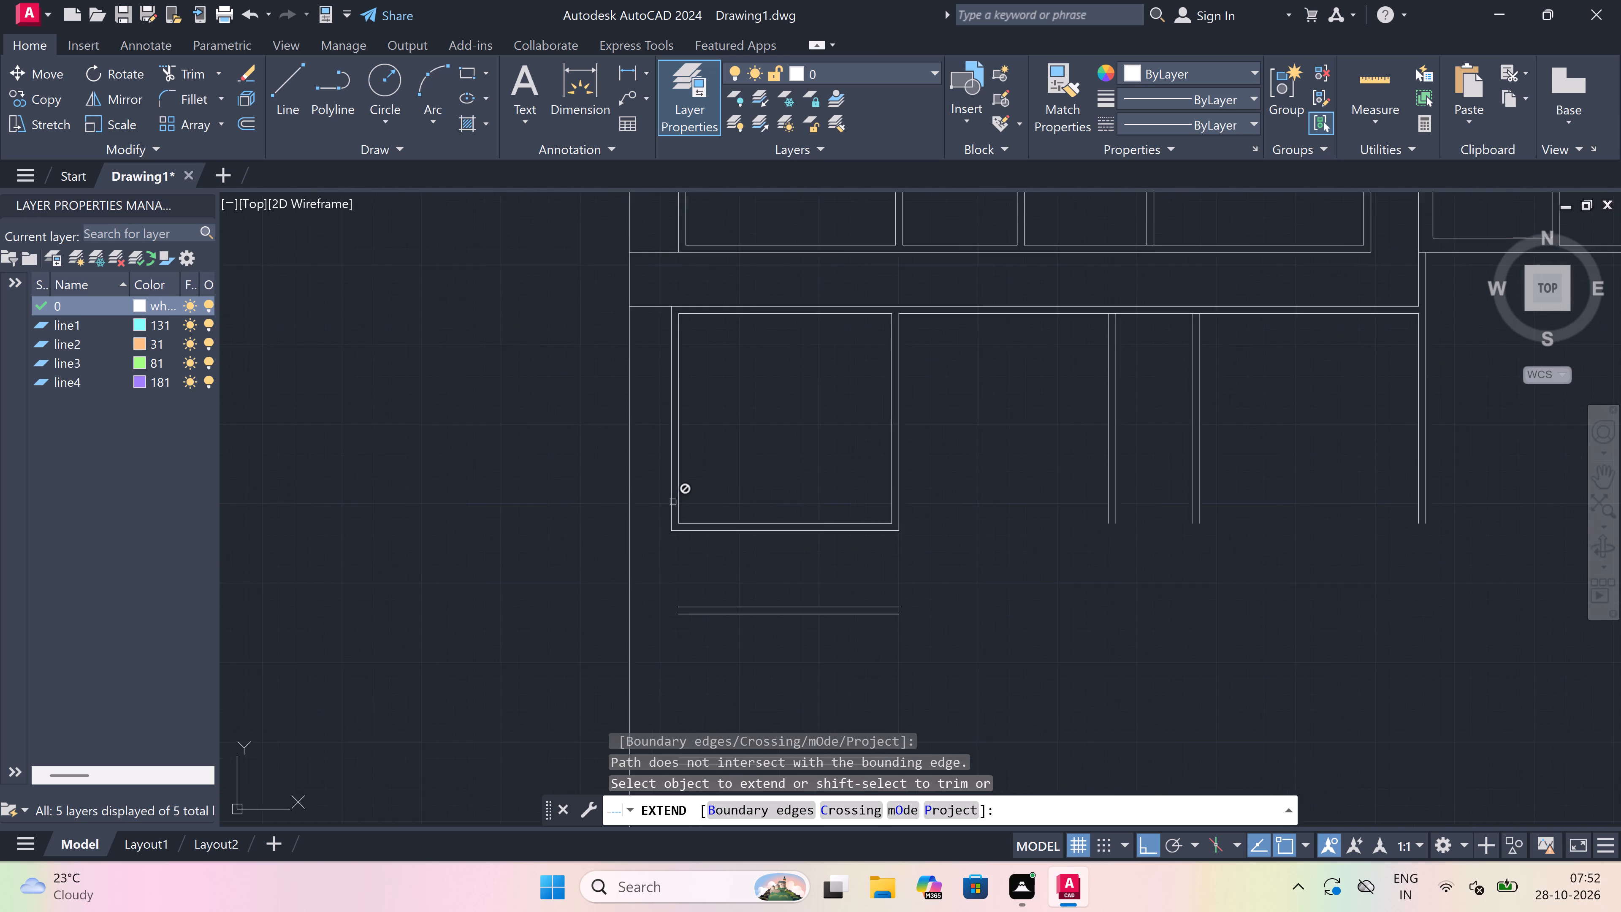
pyautogui.click(678, 502)
pyautogui.click(674, 505)
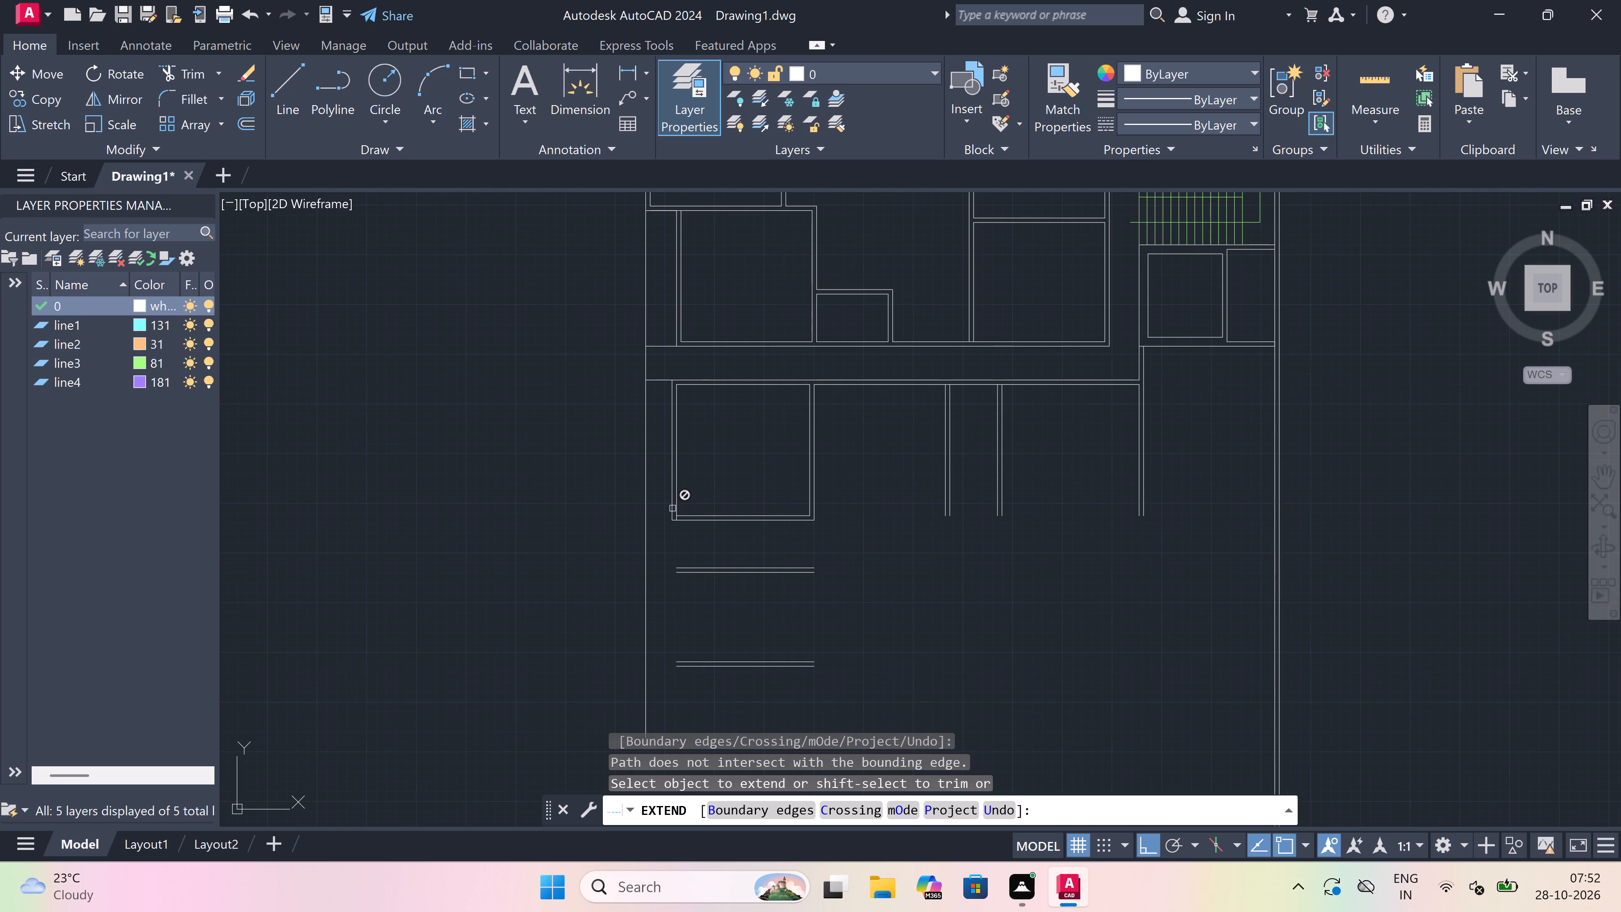
pyautogui.click(672, 510)
pyautogui.scroll(1, 672, 510)
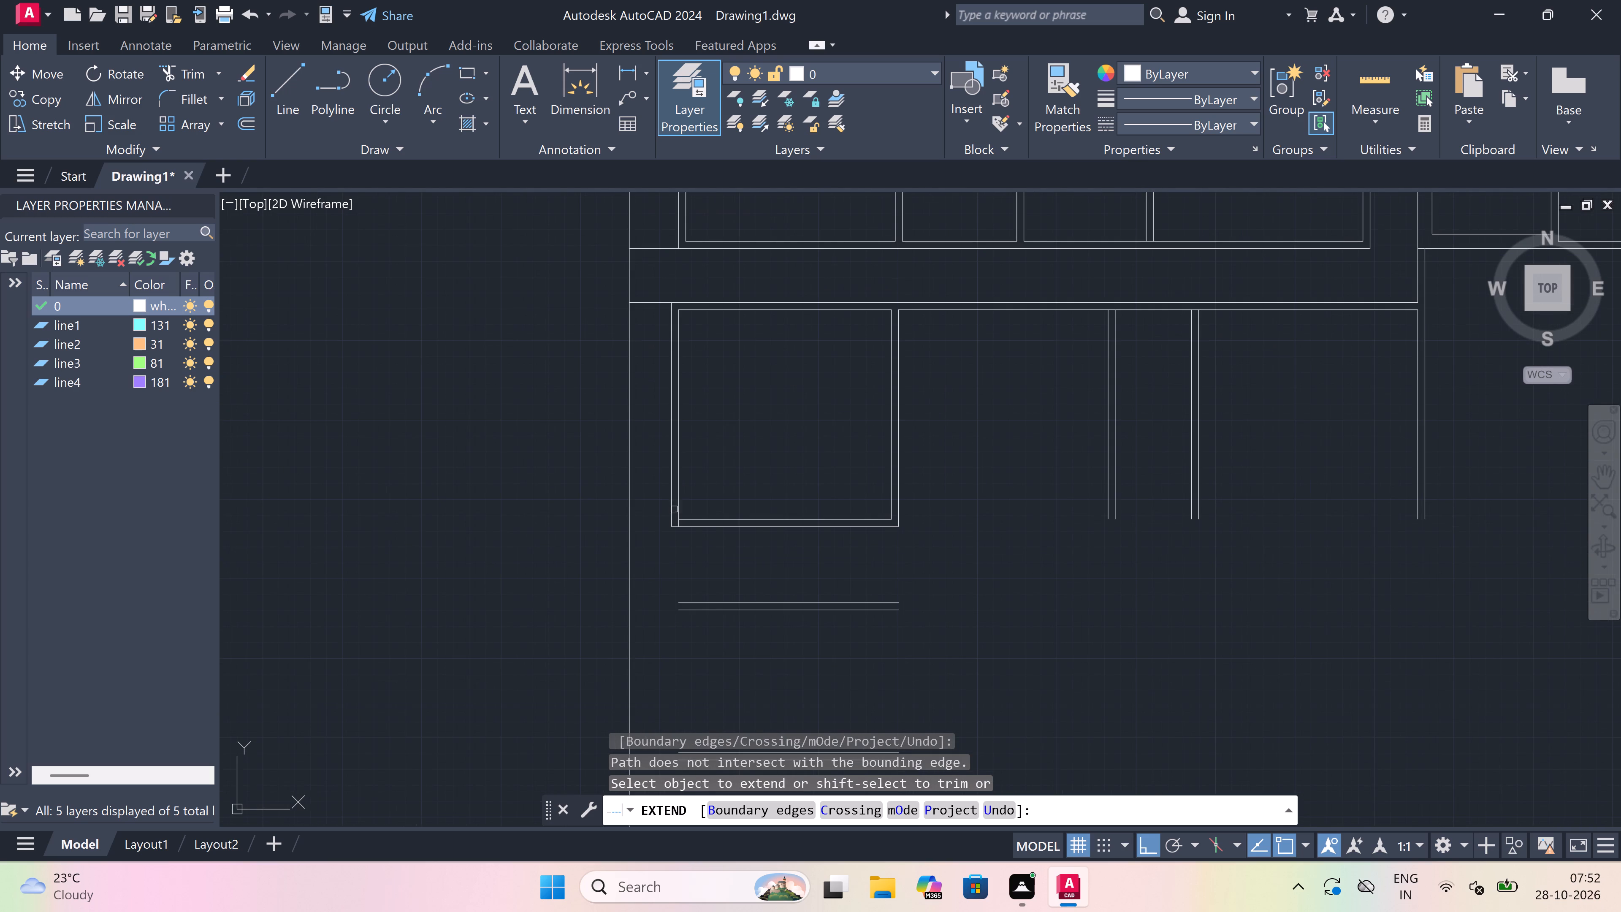
pyautogui.click(684, 504)
pyautogui.click(659, 511)
pyautogui.press('Escape')
# Fillet the first new double wall's bottom line with the room's outer left line into a sharp corner, radius 0.
pyautogui.scroll(1, 666, 591)
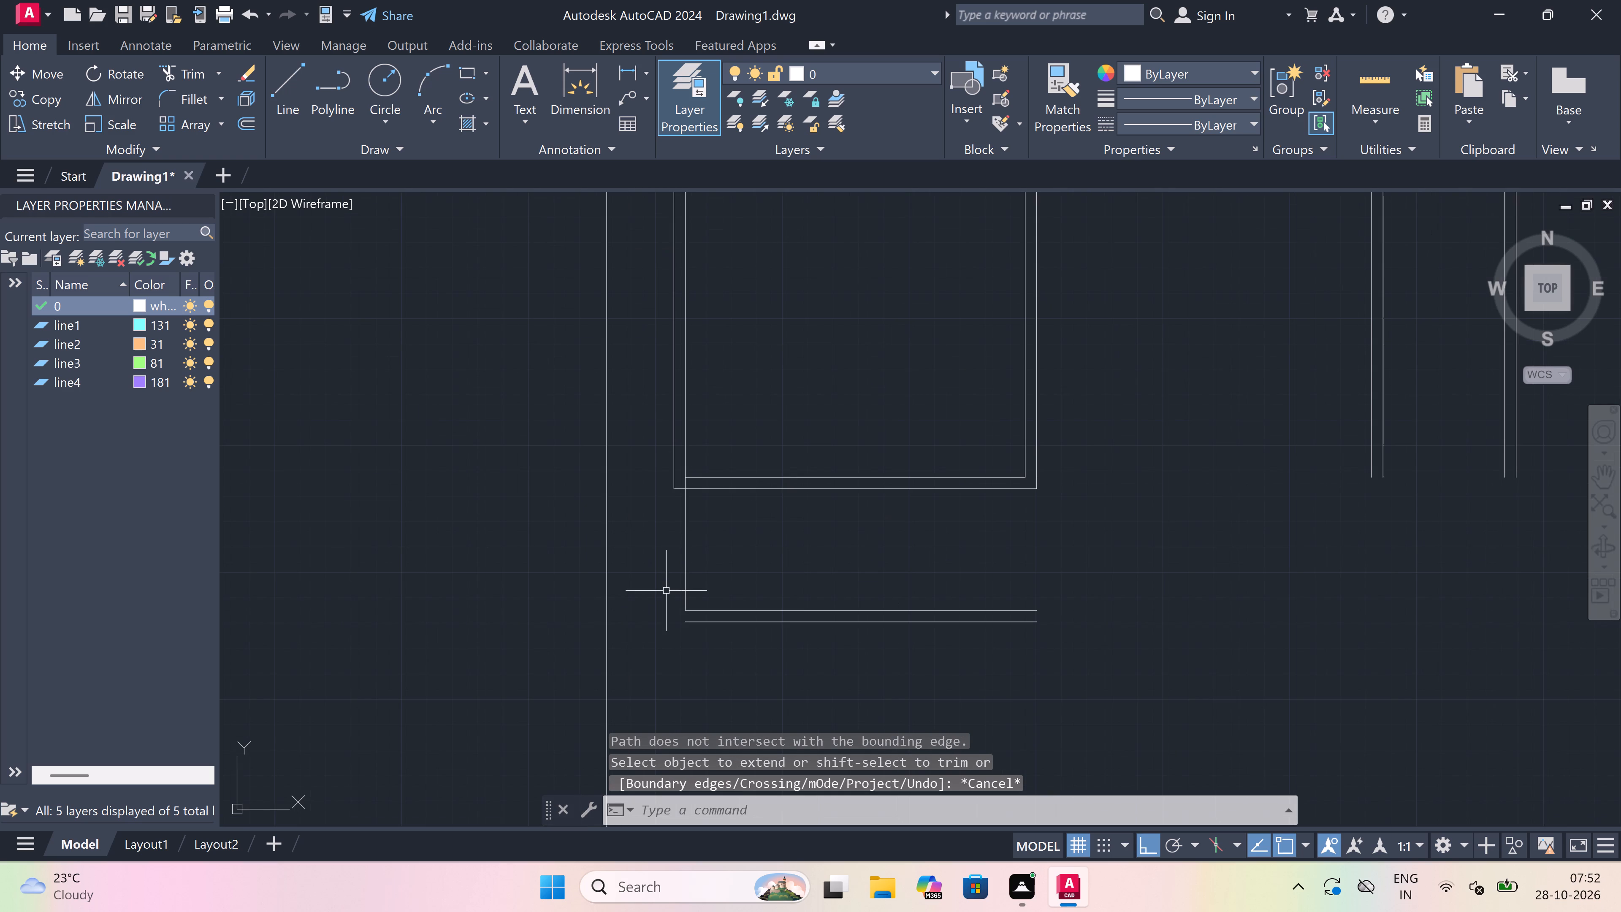
pyautogui.press('f')
pyautogui.press('space')
pyautogui.scroll(1, 694, 595)
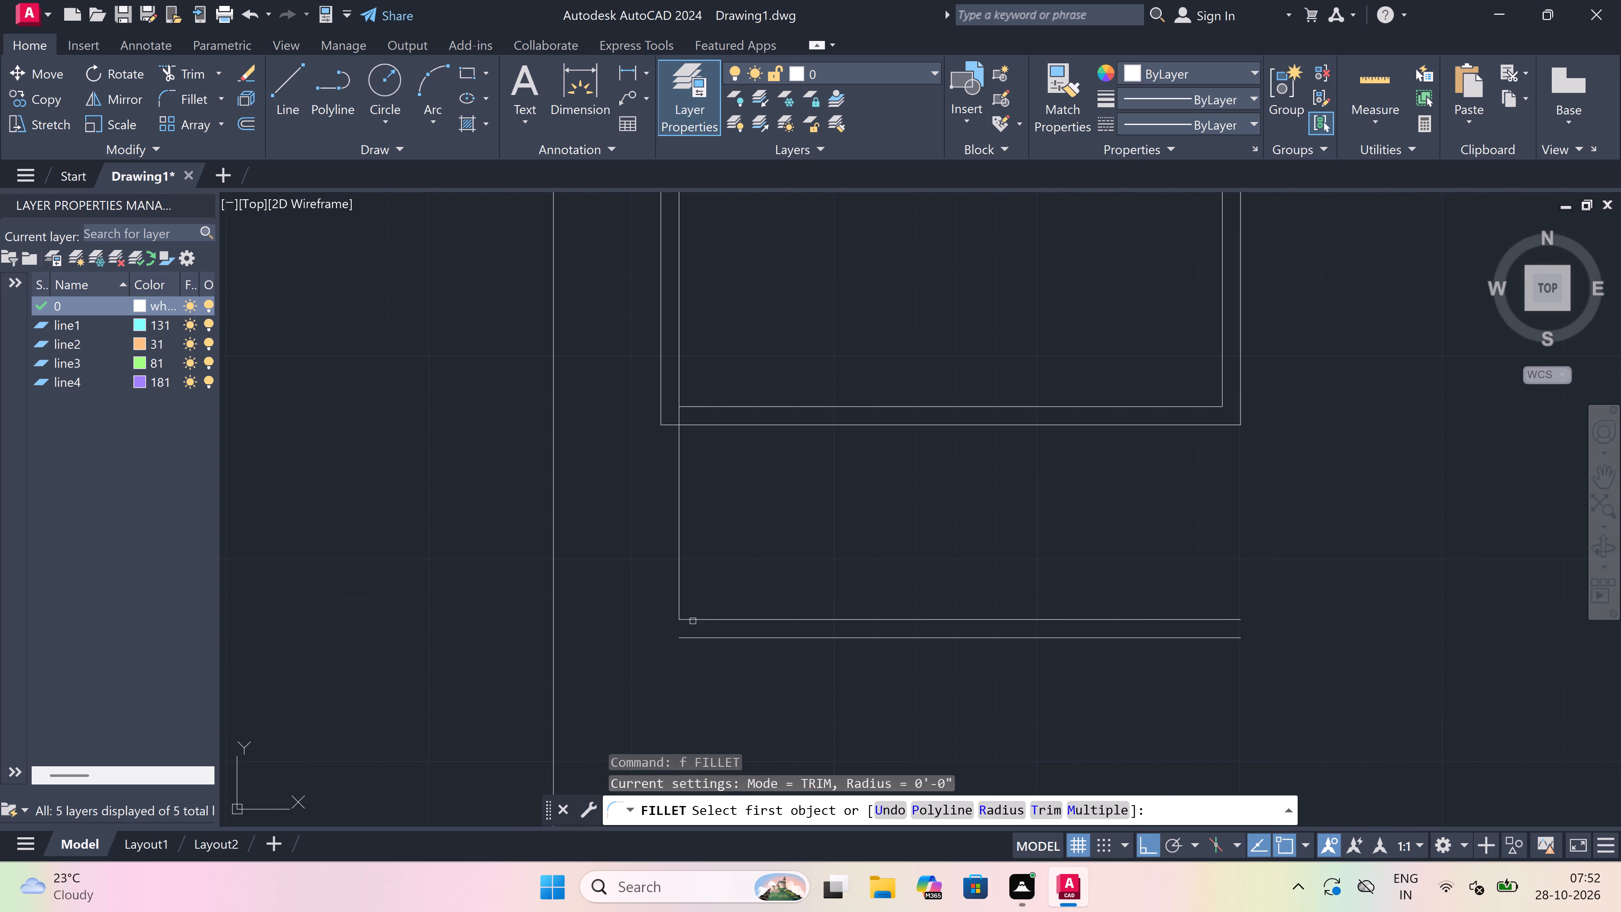
pyautogui.click(693, 636)
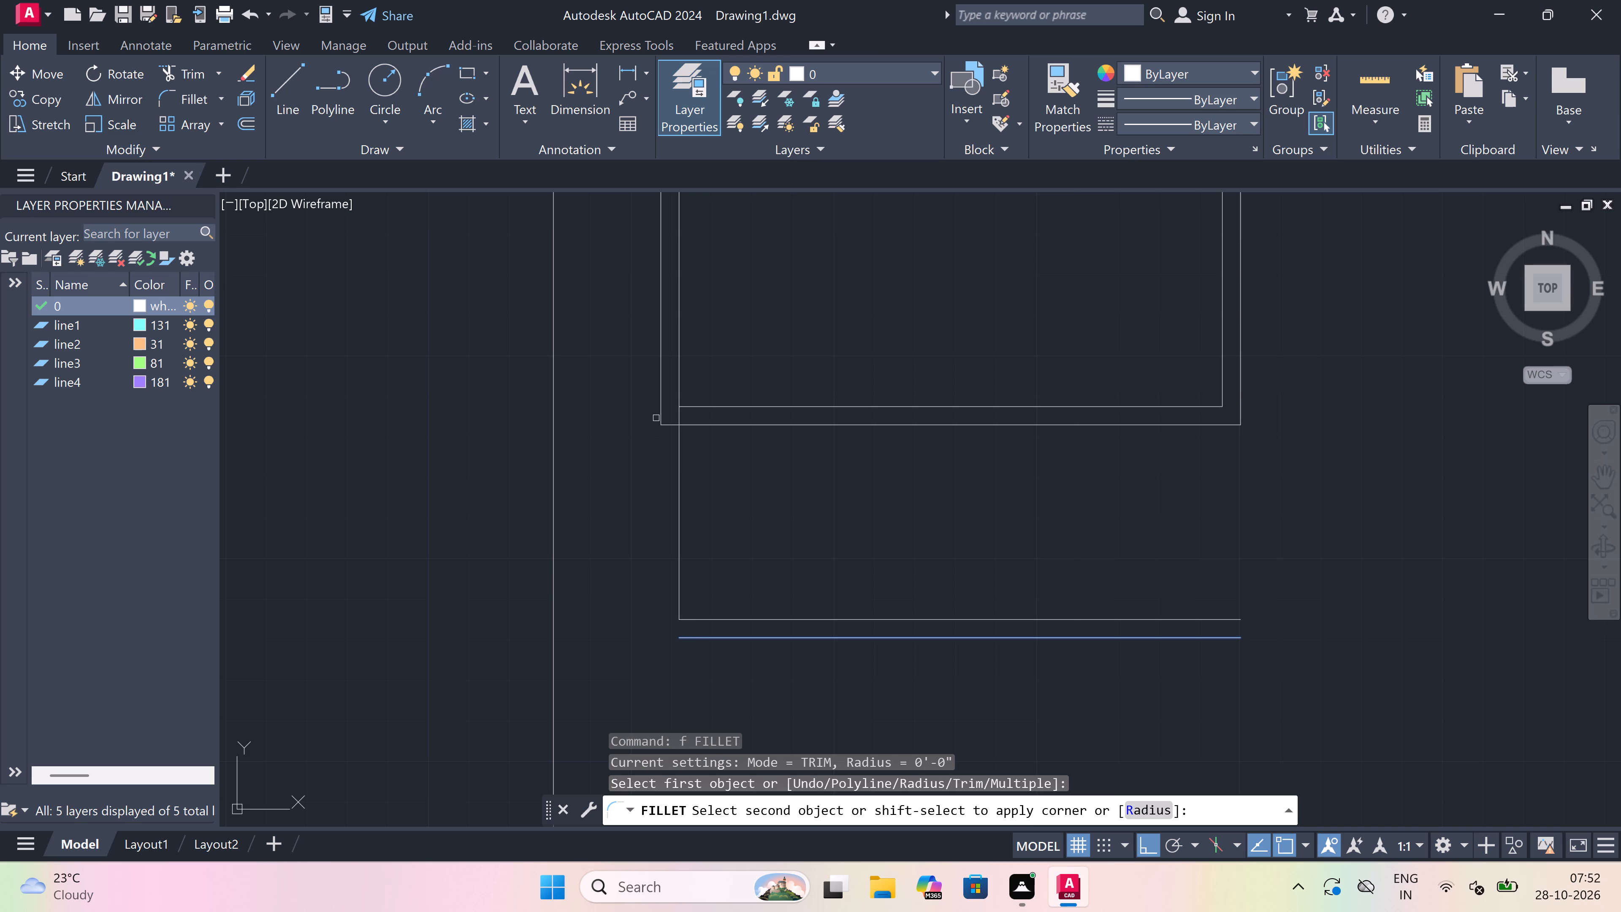
pyautogui.click(660, 418)
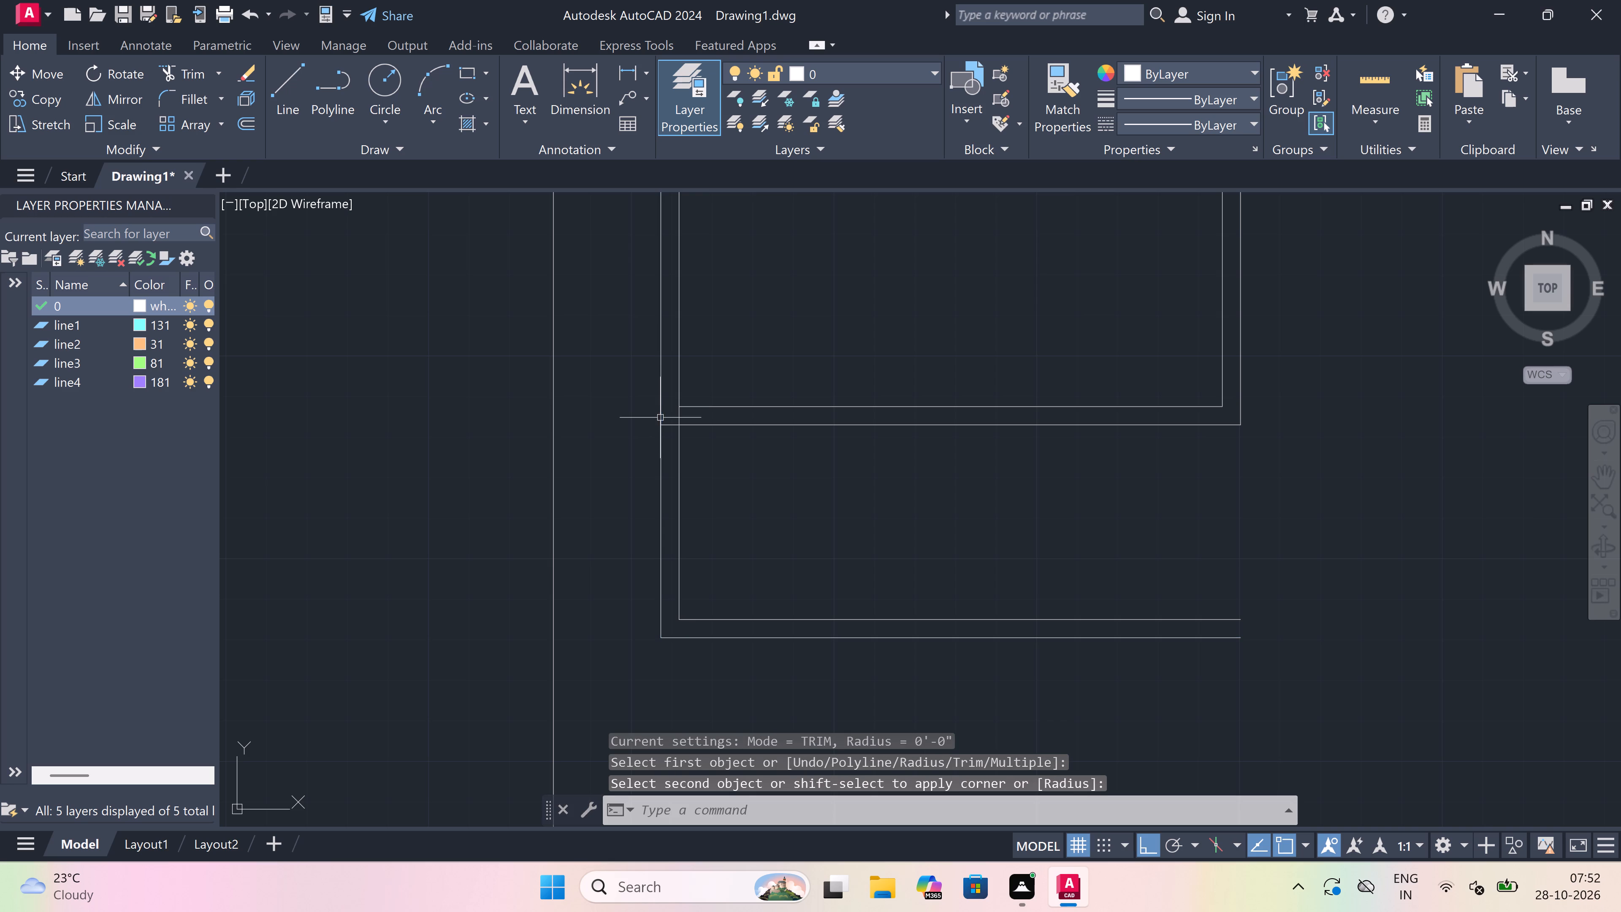
# Trim the overlapping segments where the lower-left room's bottom double wall meets its left double wall, leaving an open junction.
pyautogui.press('t')
pyautogui.press('r')
pyautogui.press('space')
pyautogui.scroll(2, 672, 404)
pyautogui.click(672, 404)
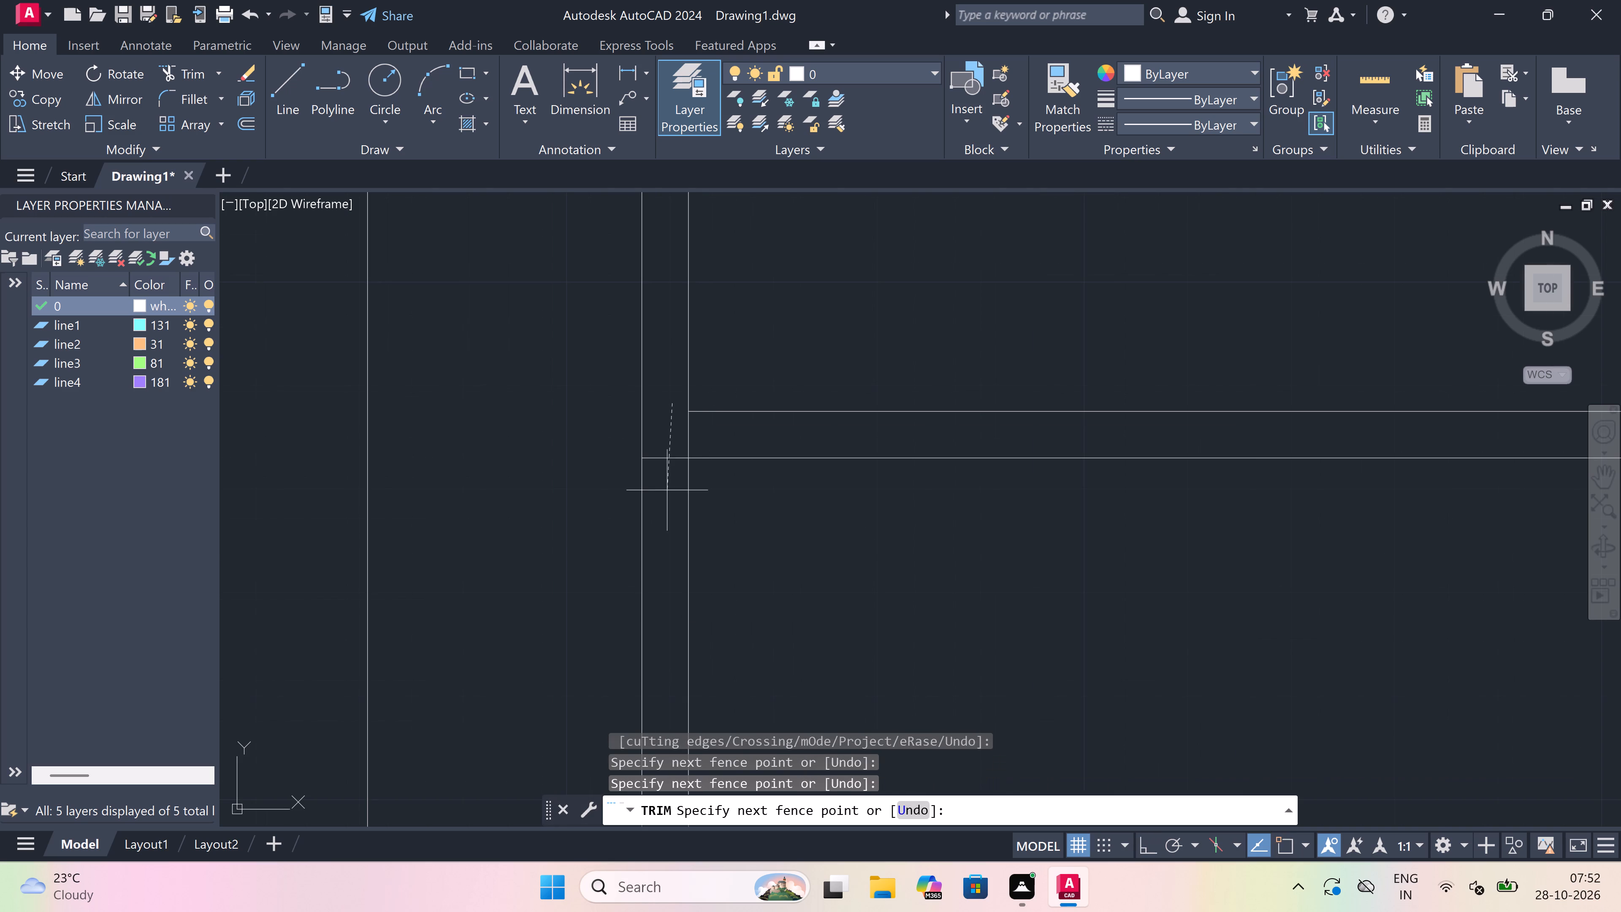
pyautogui.click(667, 510)
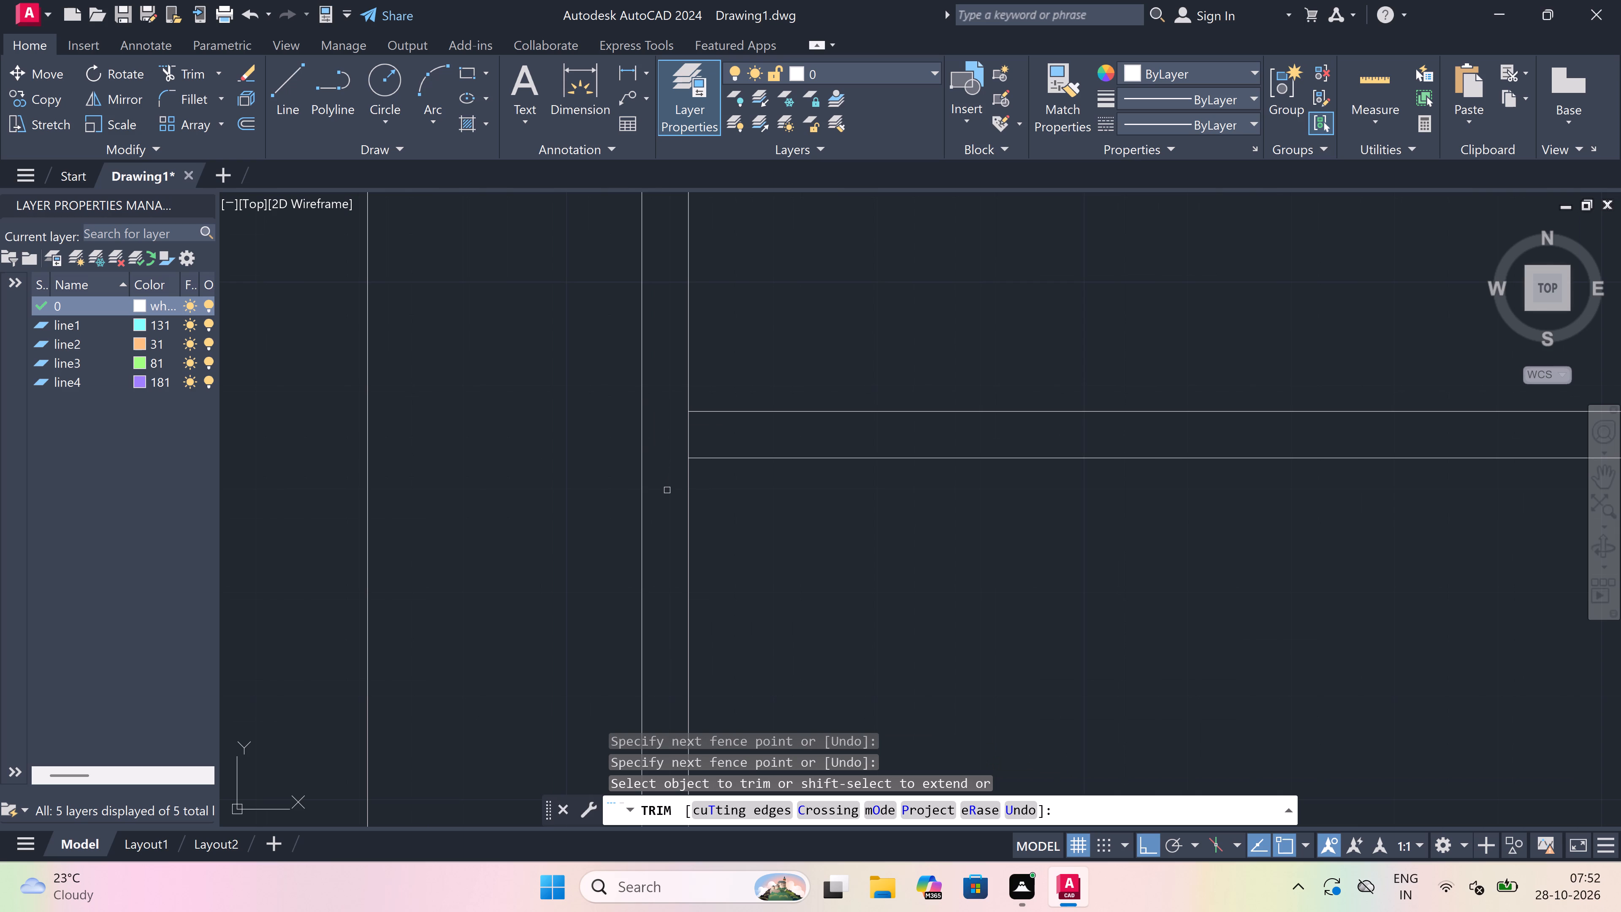
pyautogui.click(693, 434)
pyautogui.click(689, 432)
pyautogui.scroll(-4, 689, 432)
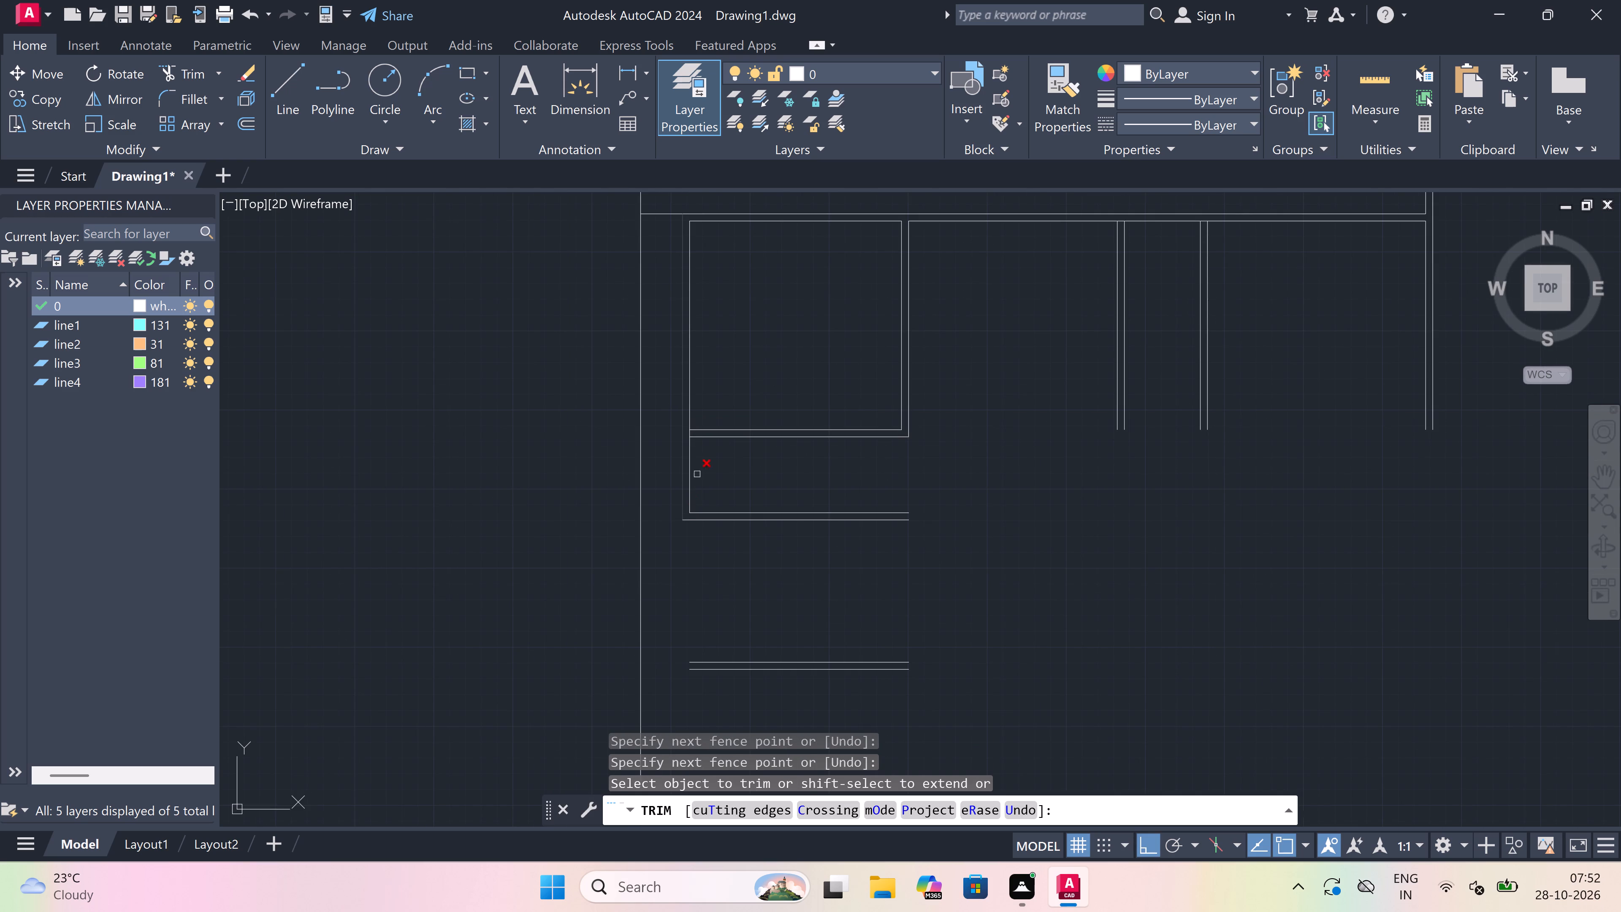
pyautogui.scroll(2, 699, 404)
pyautogui.scroll(1, 681, 455)
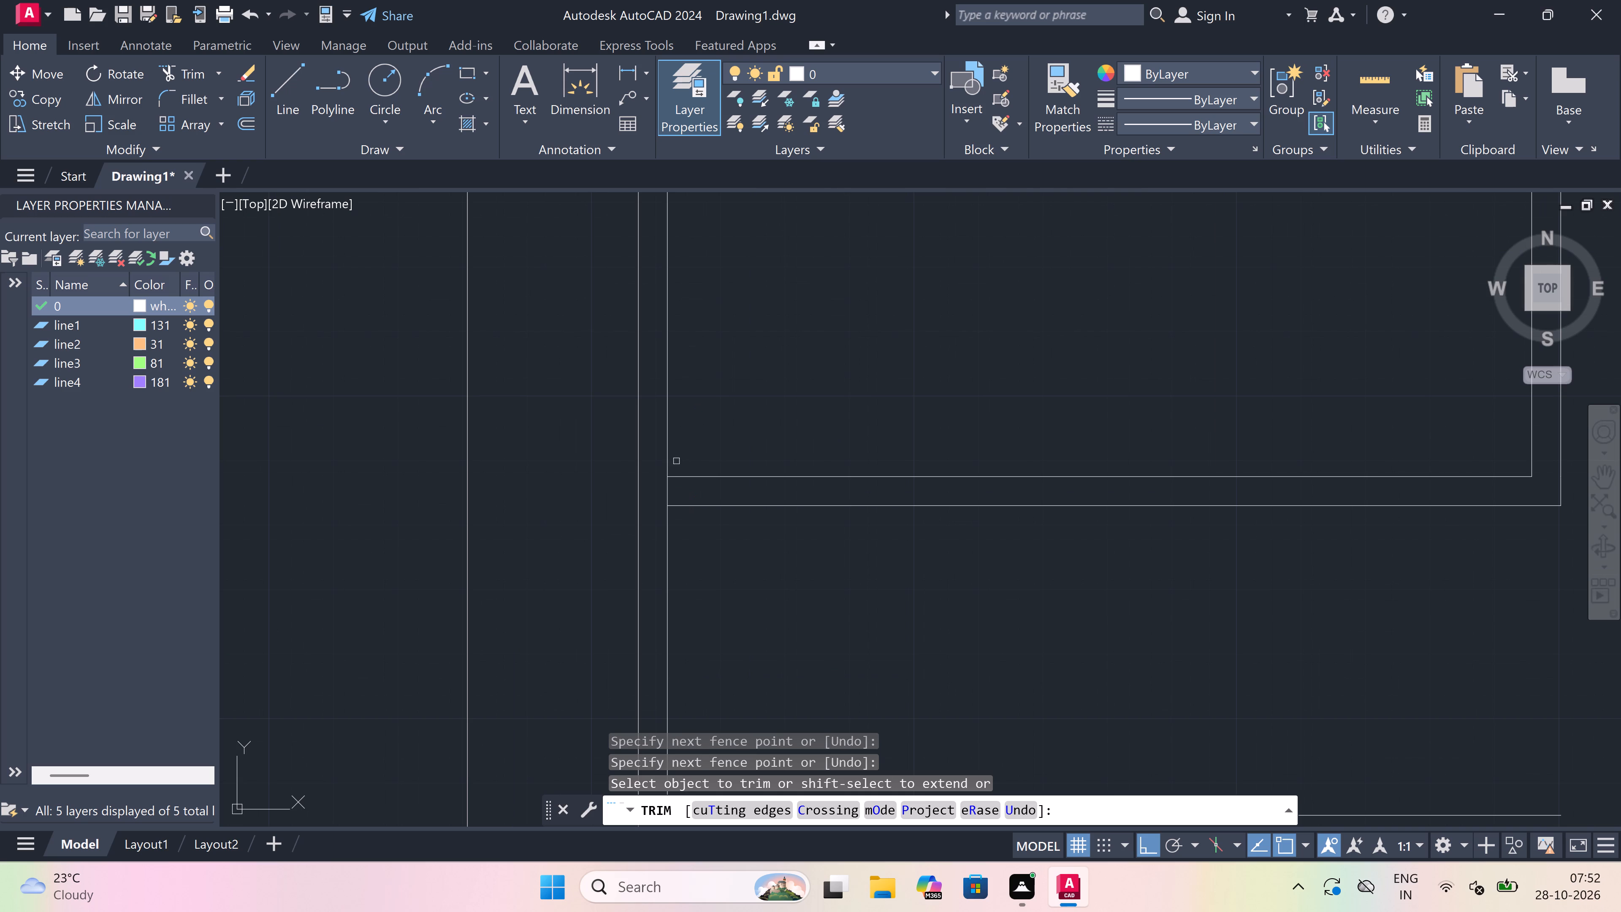
pyautogui.click(667, 485)
pyautogui.scroll(-3, 667, 485)
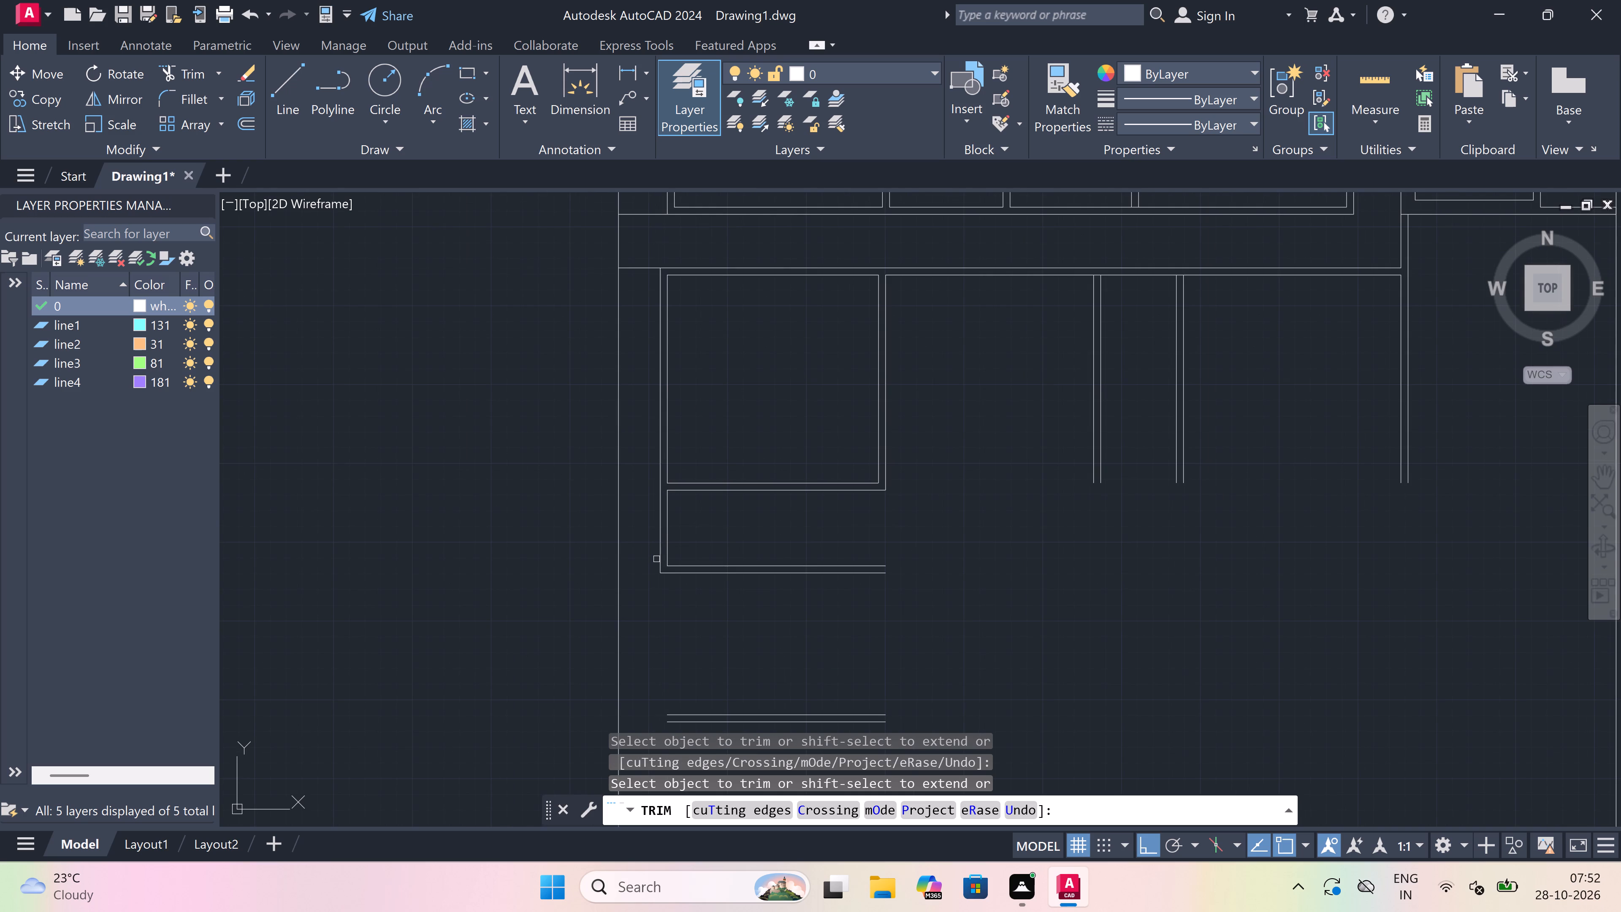
pyautogui.press('Escape')
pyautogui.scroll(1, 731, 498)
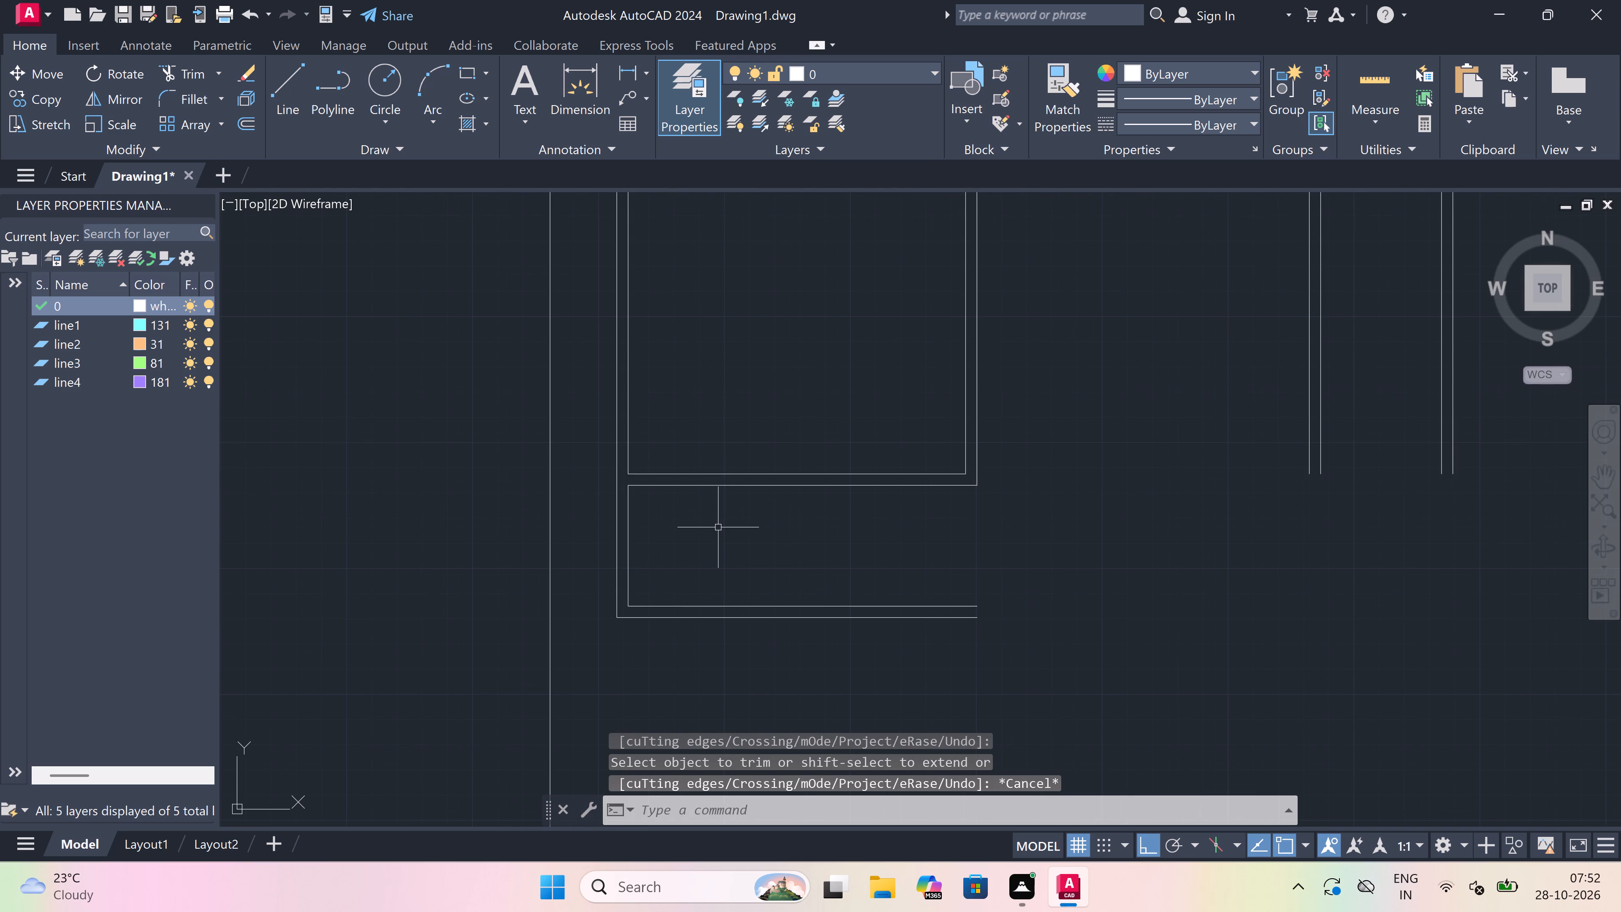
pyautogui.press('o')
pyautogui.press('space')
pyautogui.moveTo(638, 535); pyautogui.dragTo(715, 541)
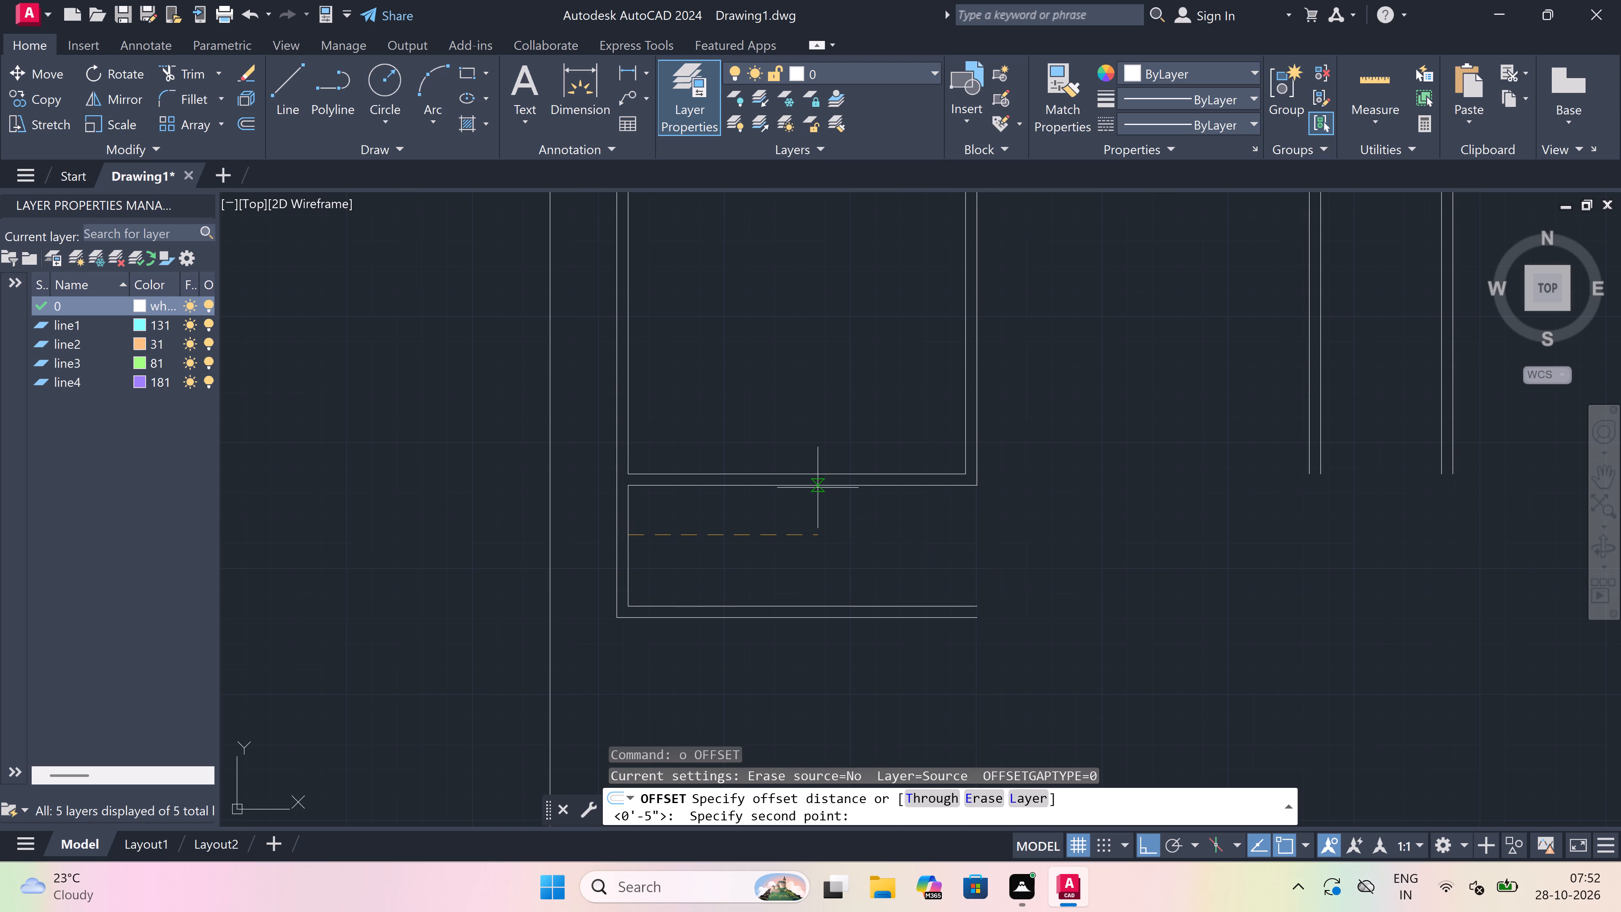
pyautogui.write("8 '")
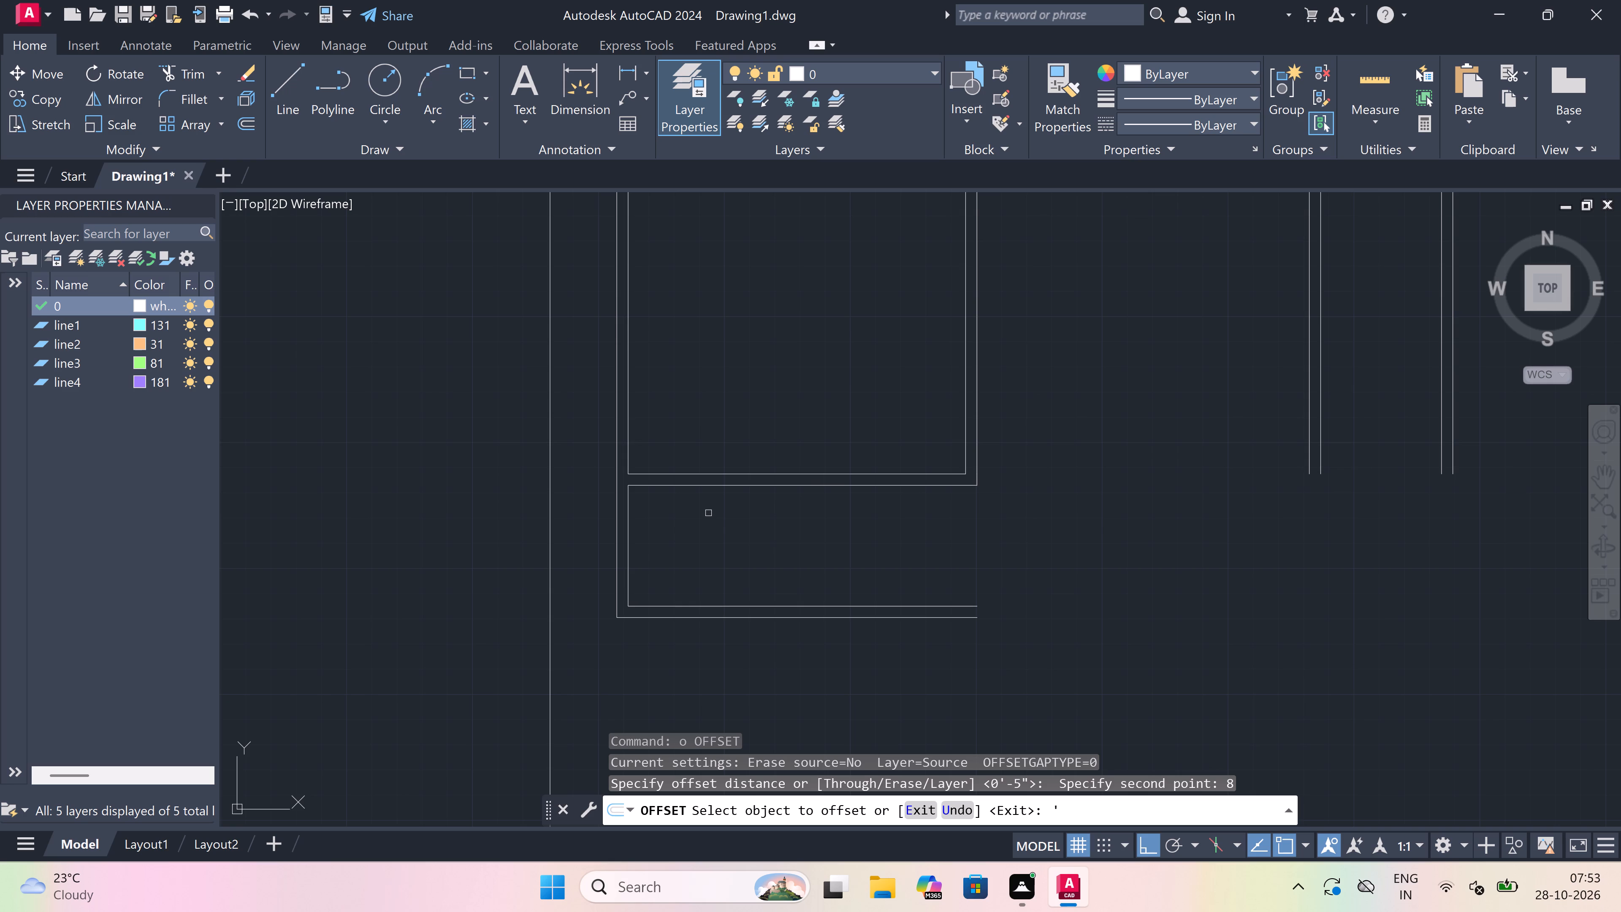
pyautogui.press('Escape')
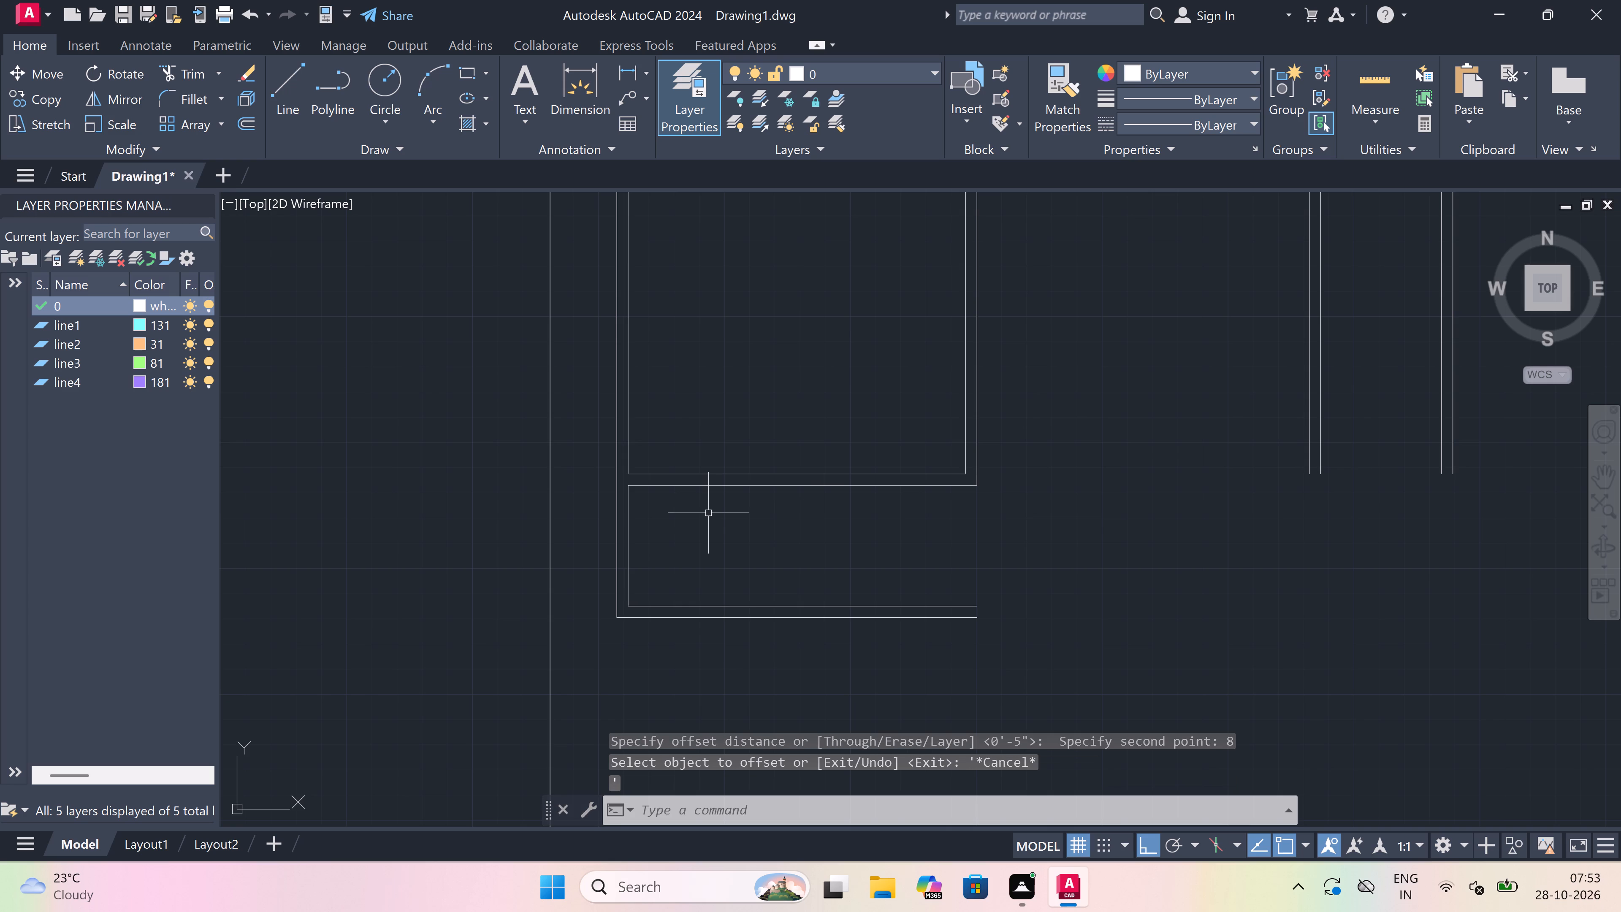
# Offset the inner left wall line of the small room below 8' to the right.
pyautogui.write('o')
pyautogui.press('space')
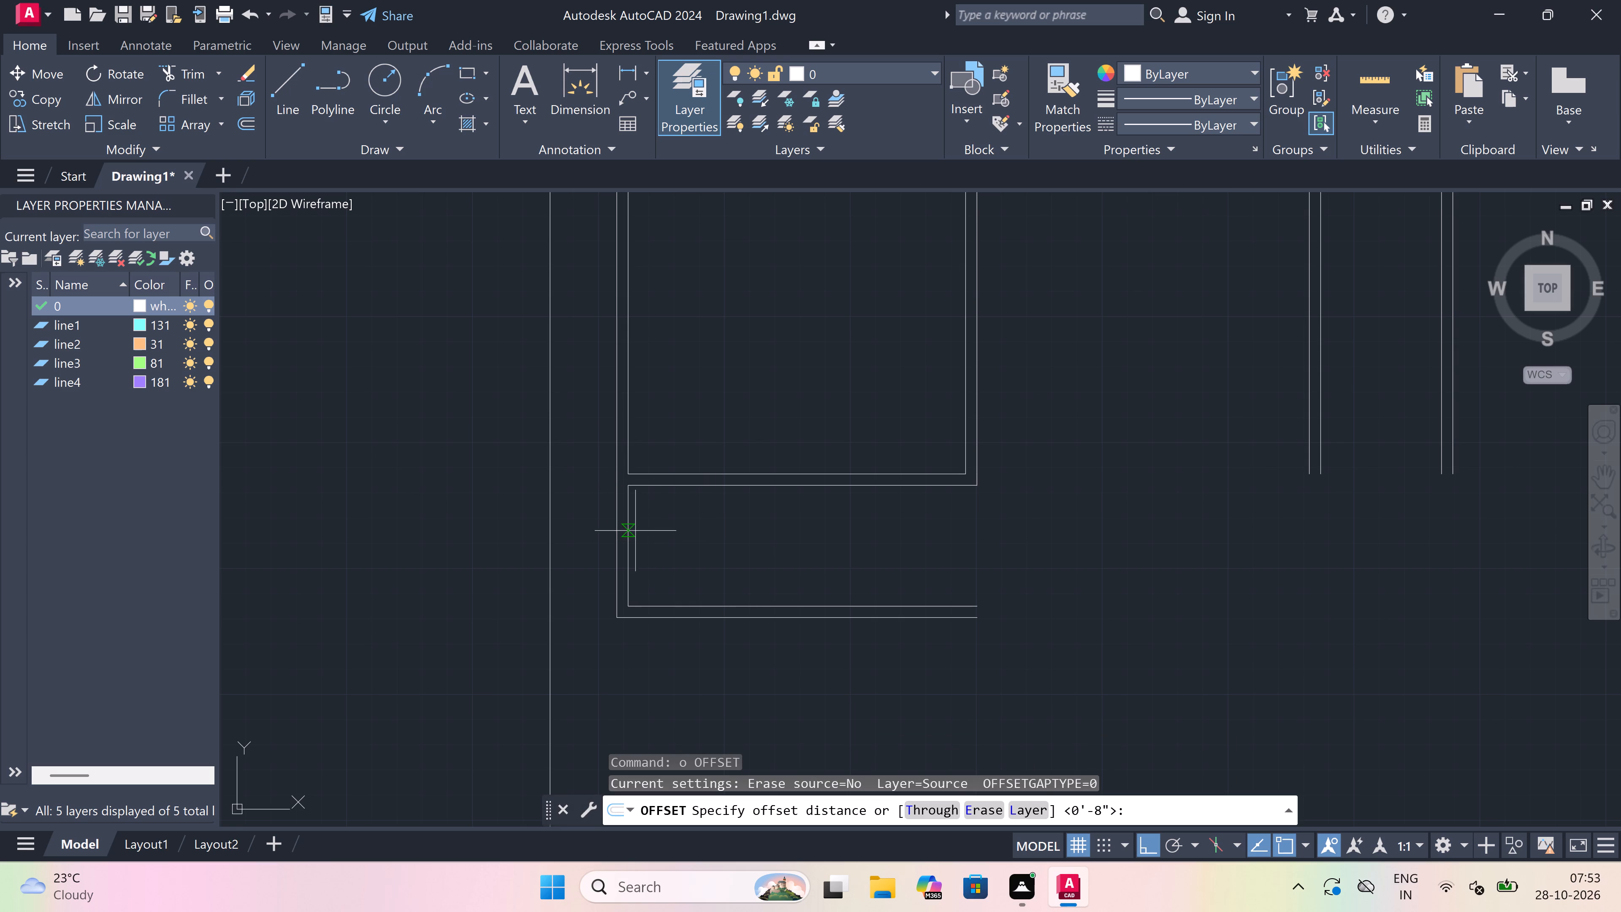
pyautogui.moveTo(635, 531); pyautogui.dragTo(664, 531)
pyautogui.write("8'")
pyautogui.press('space')
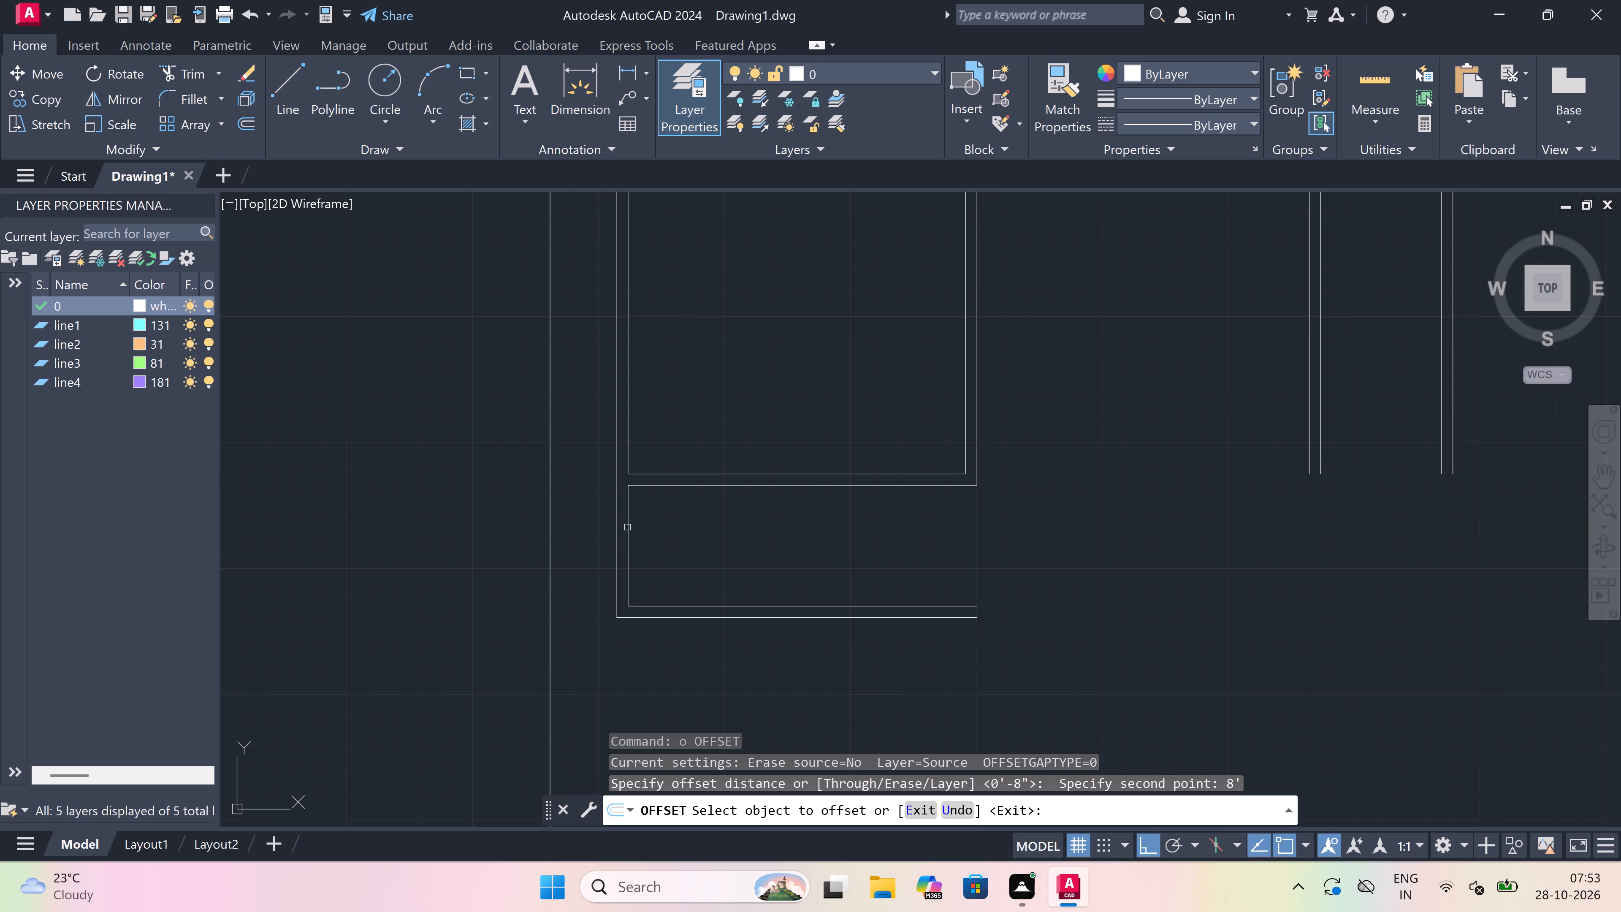
pyautogui.moveTo(626, 527); pyautogui.dragTo(897, 532)
pyautogui.click(968, 532)
pyautogui.press('Escape')
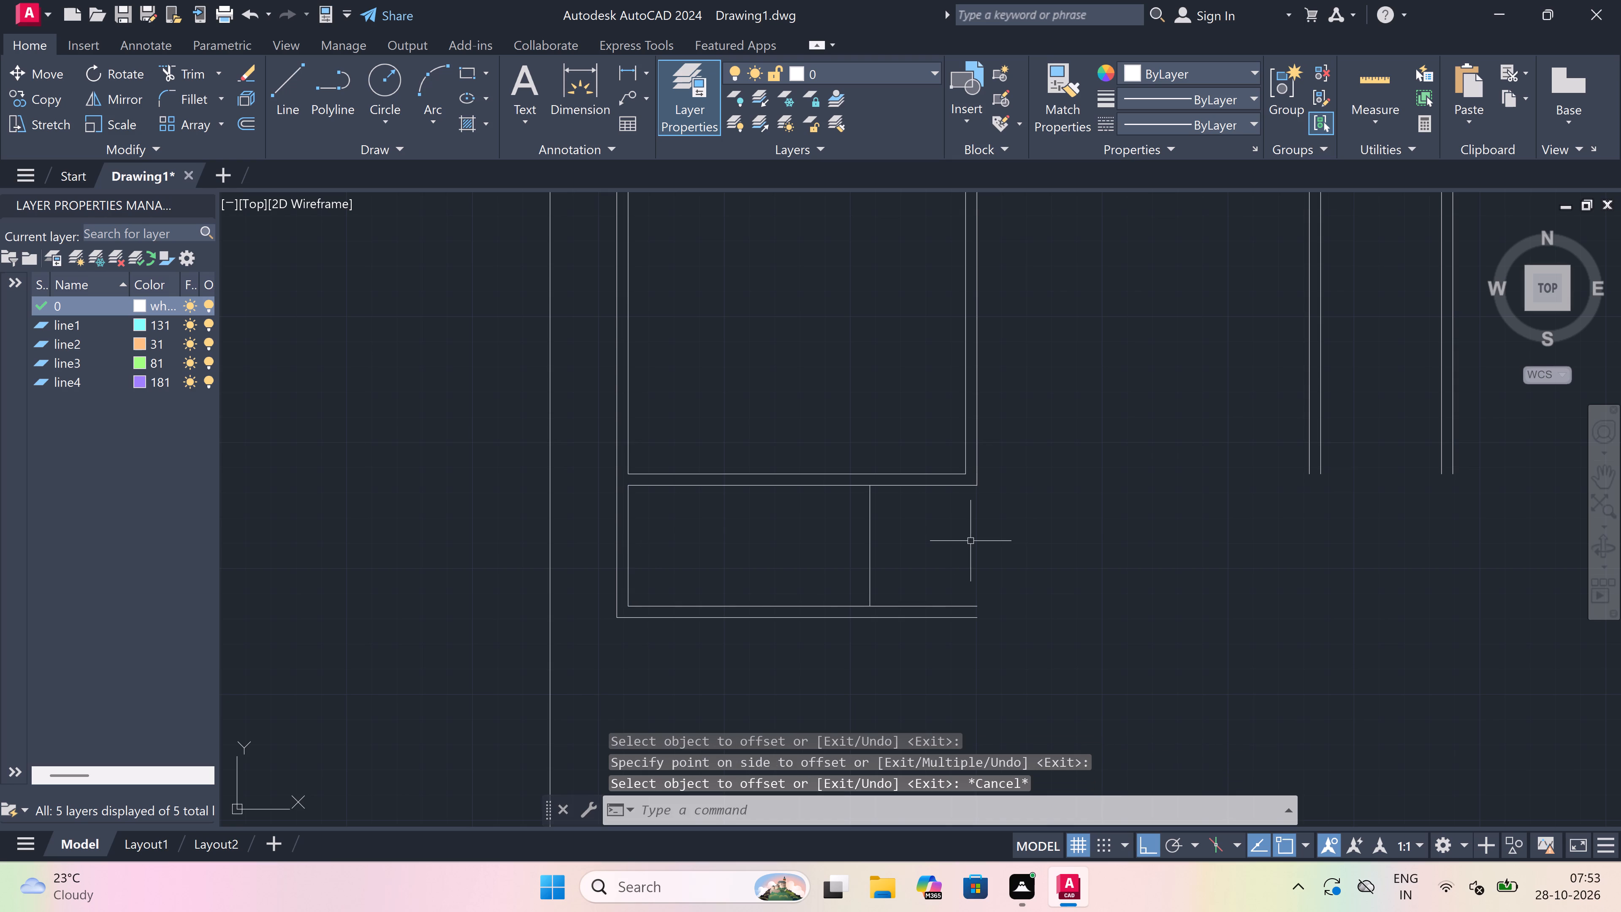
# Offset the new vertical line 4.5" to the right to form a double partition wall.
pyautogui.press('space')
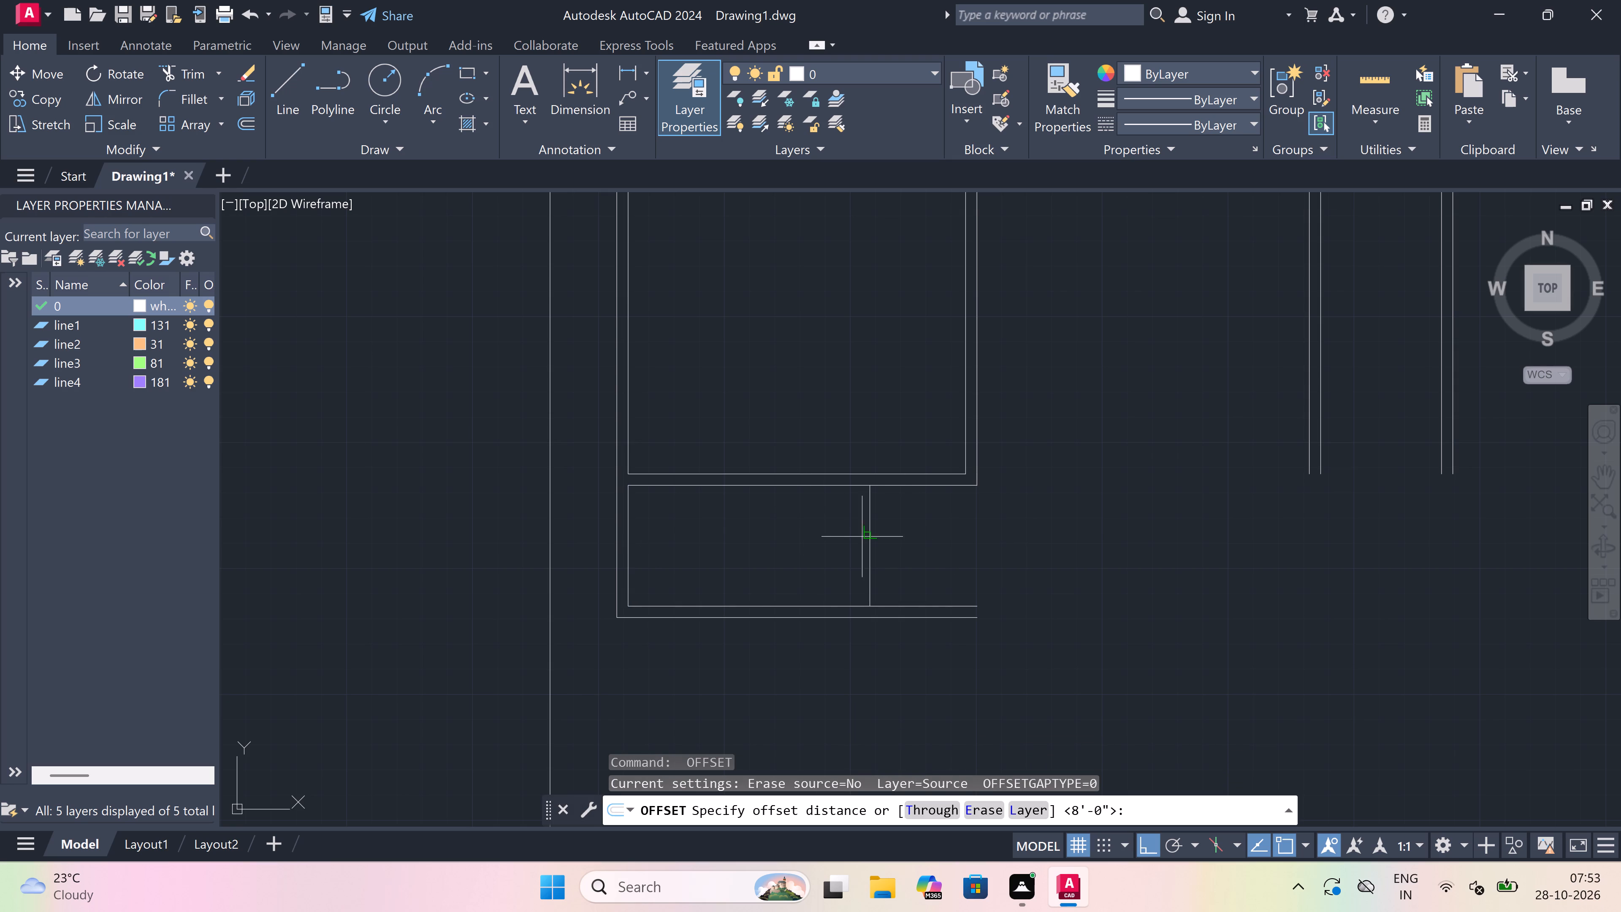
pyautogui.moveTo(876, 540); pyautogui.dragTo(919, 540)
pyautogui.write('4.5')
pyautogui.write('"')
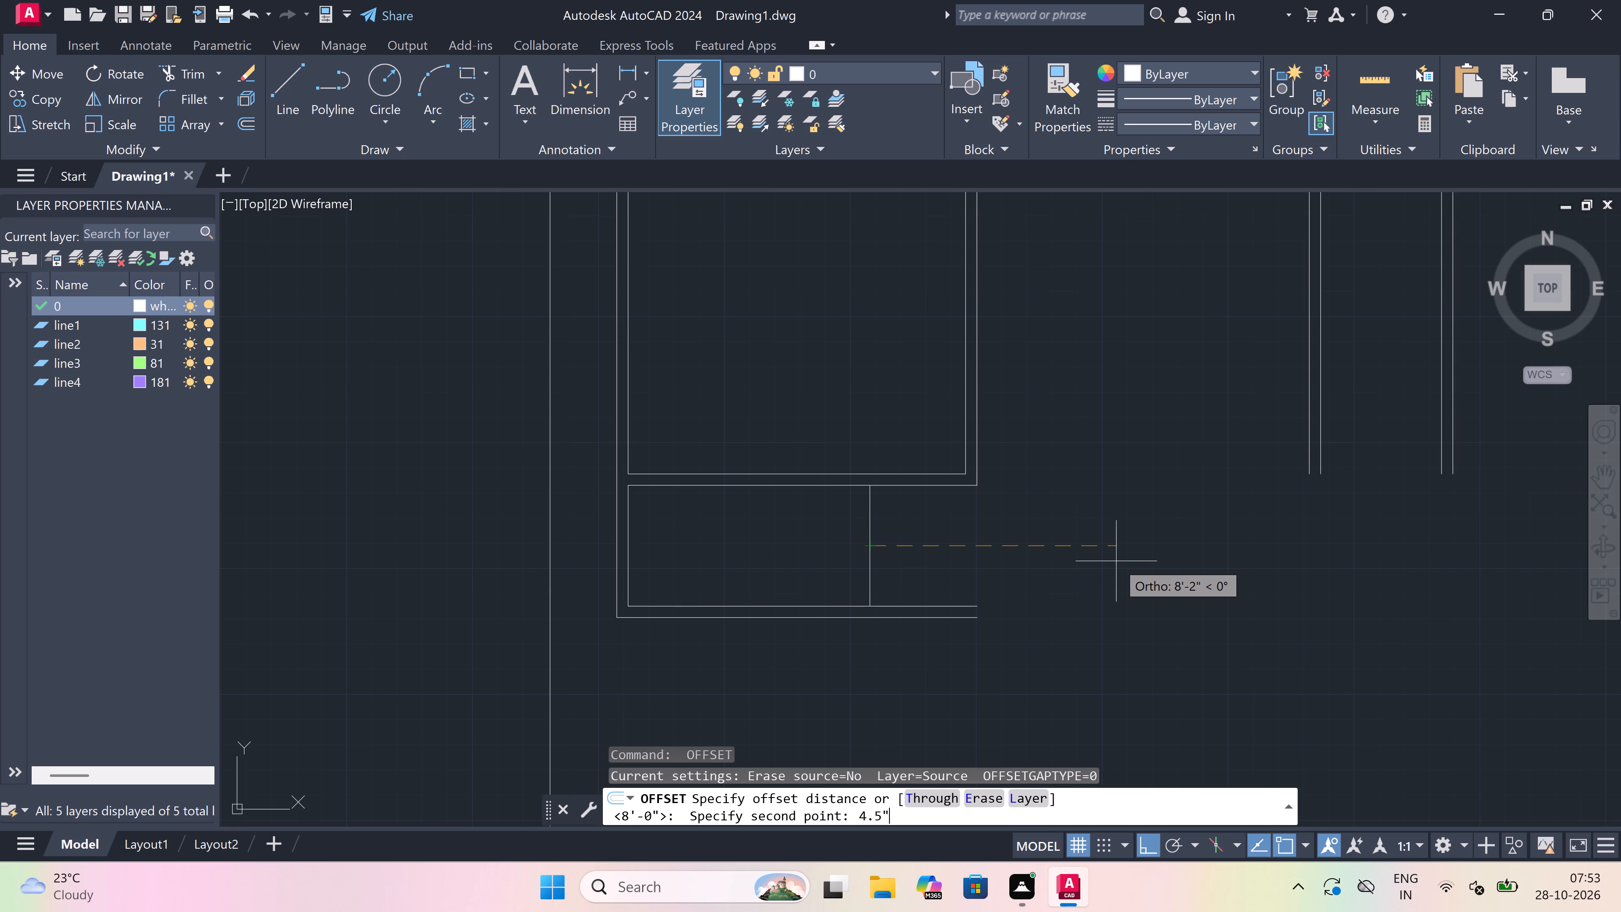
pyautogui.press('space')
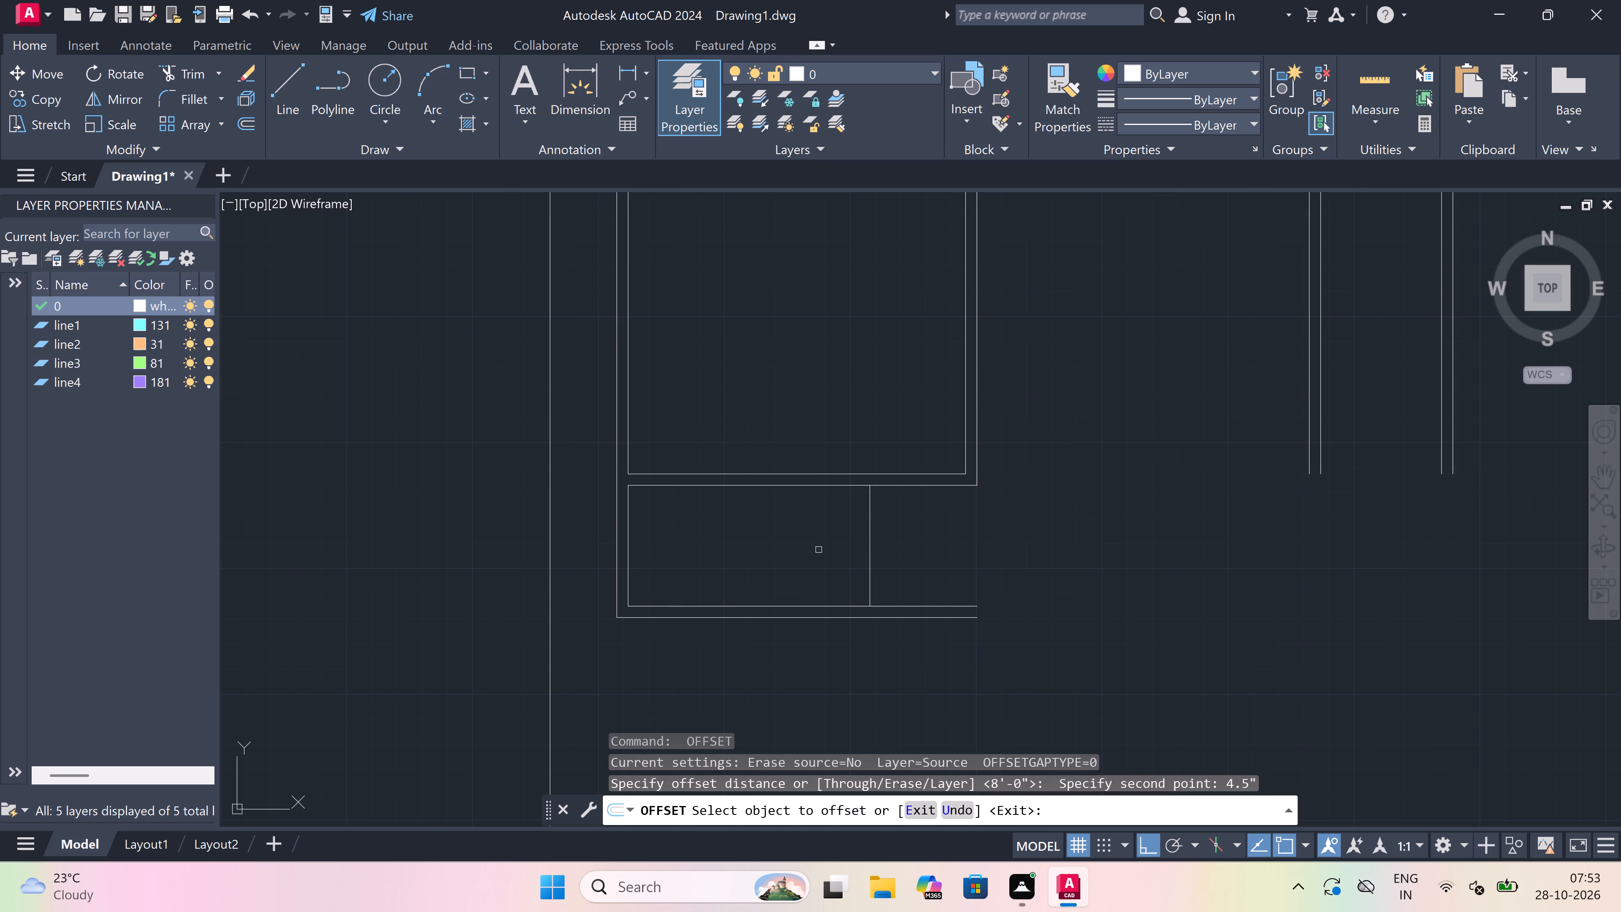
pyautogui.scroll(1, 839, 535)
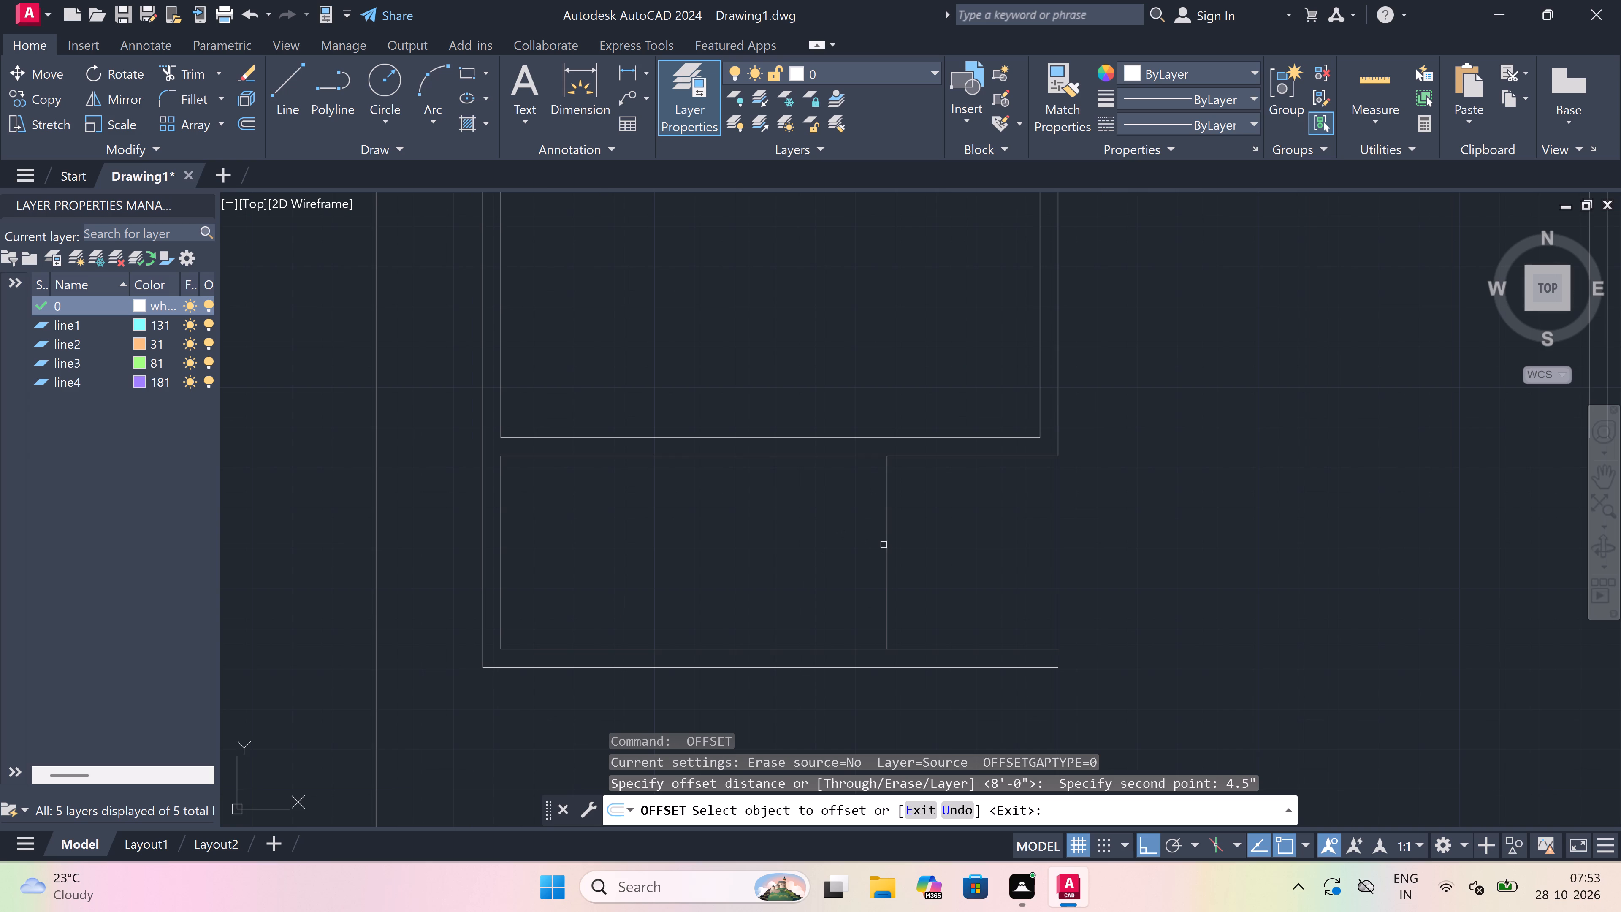
pyautogui.moveTo(888, 543); pyautogui.dragTo(941, 546)
pyautogui.click(1084, 546)
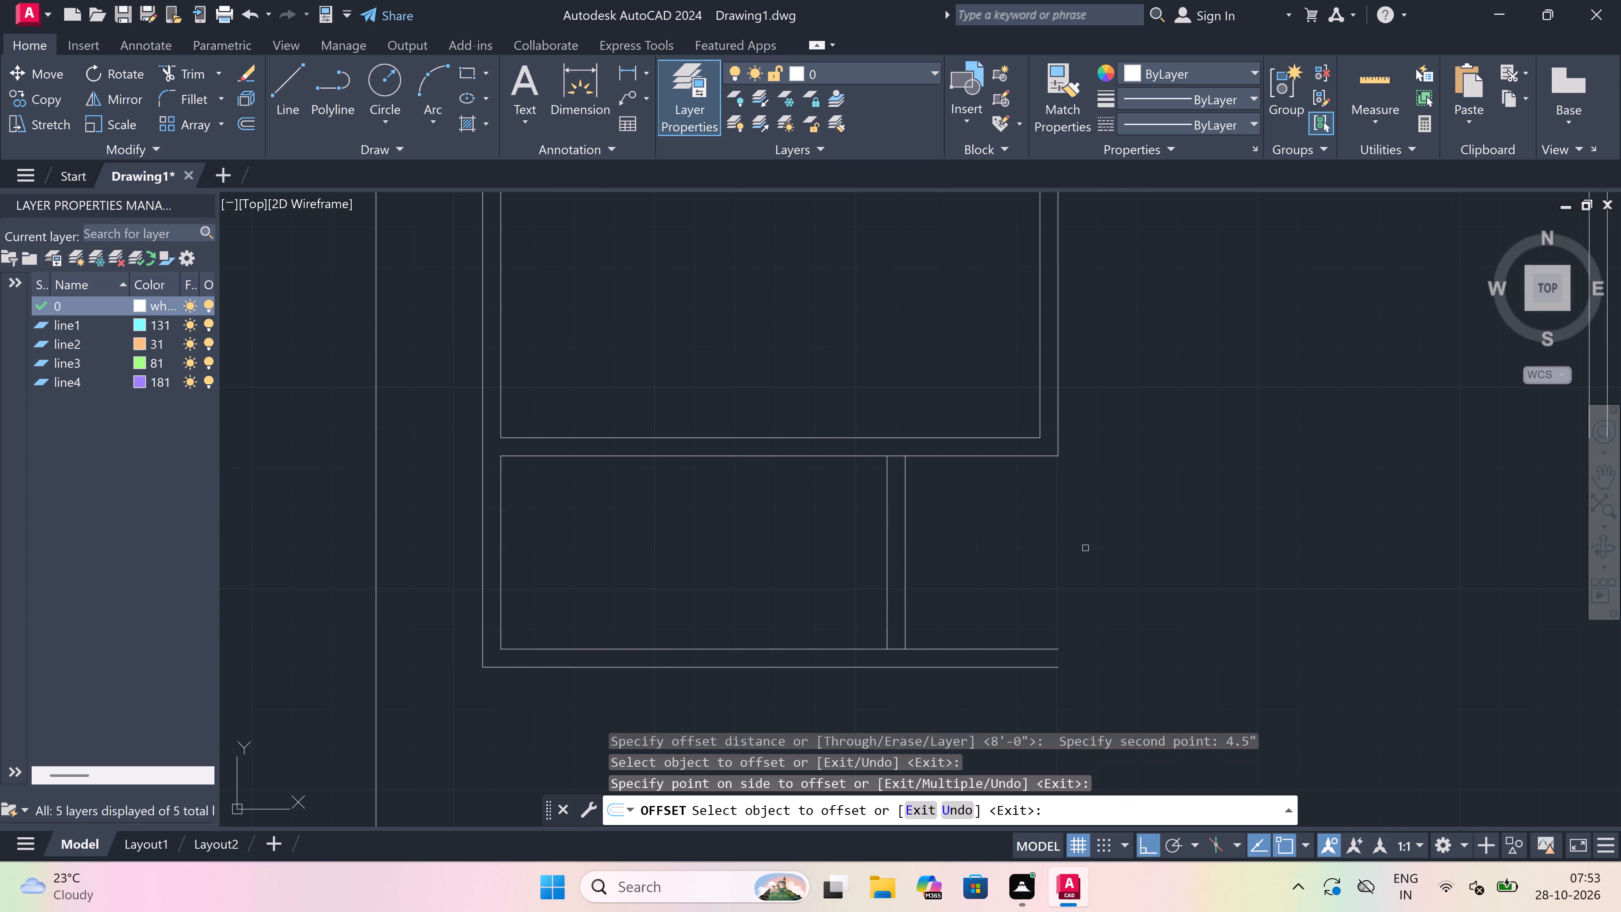
pyautogui.press('Escape')
# Extend the partition's right line down to the outer line of the small room's bottom wall.
pyautogui.write('ex')
pyautogui.press('space')
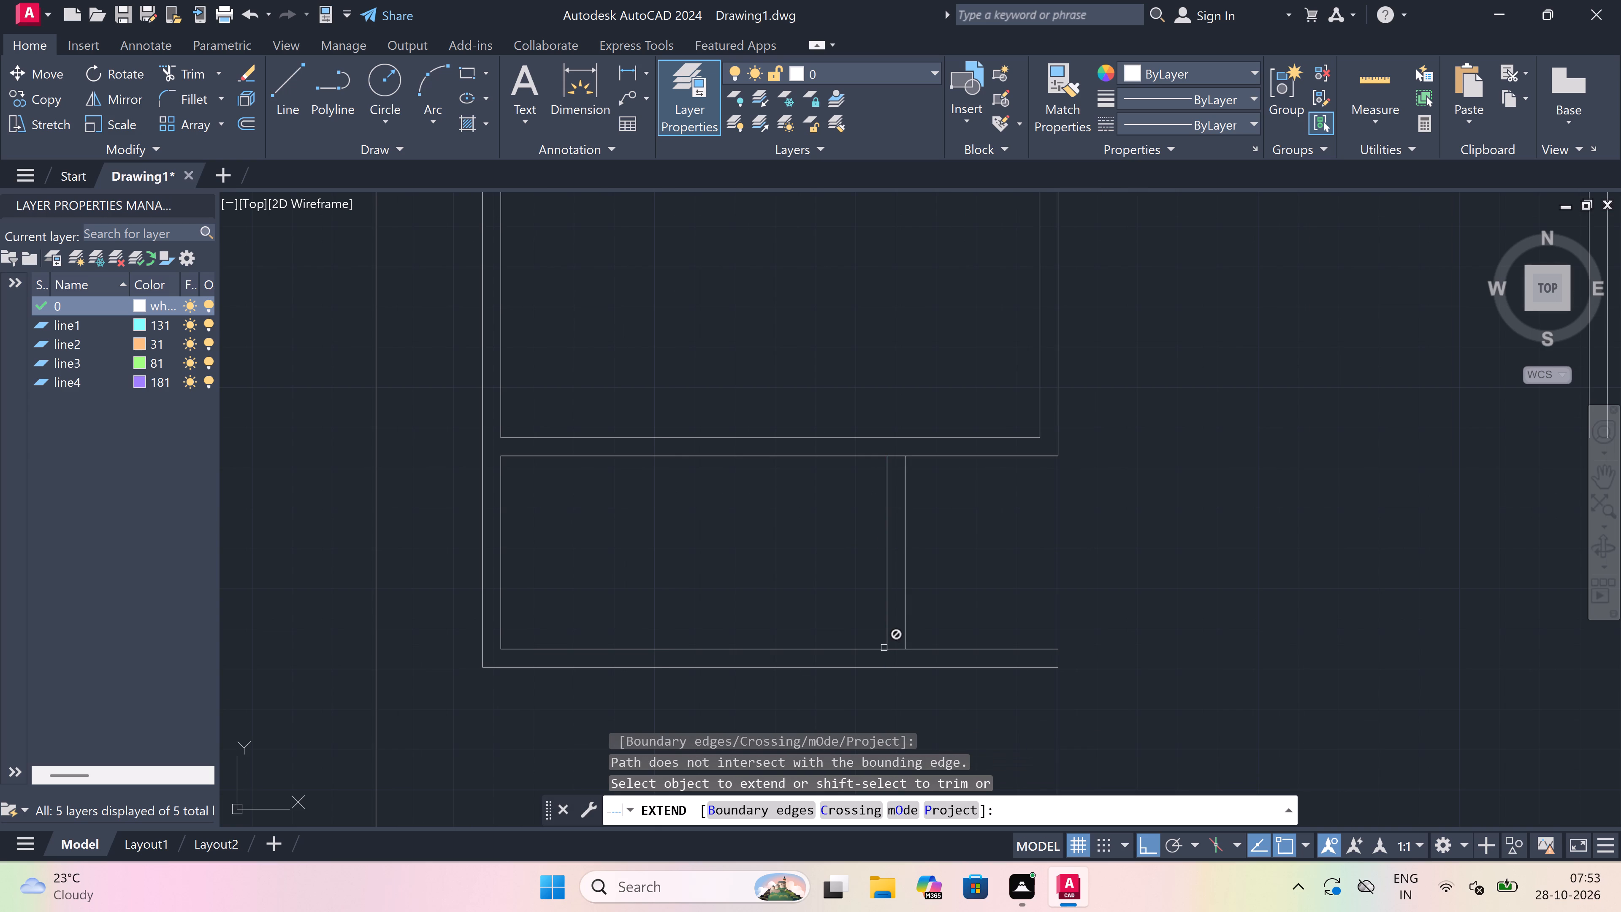
pyautogui.click(905, 619)
pyautogui.press('Escape')
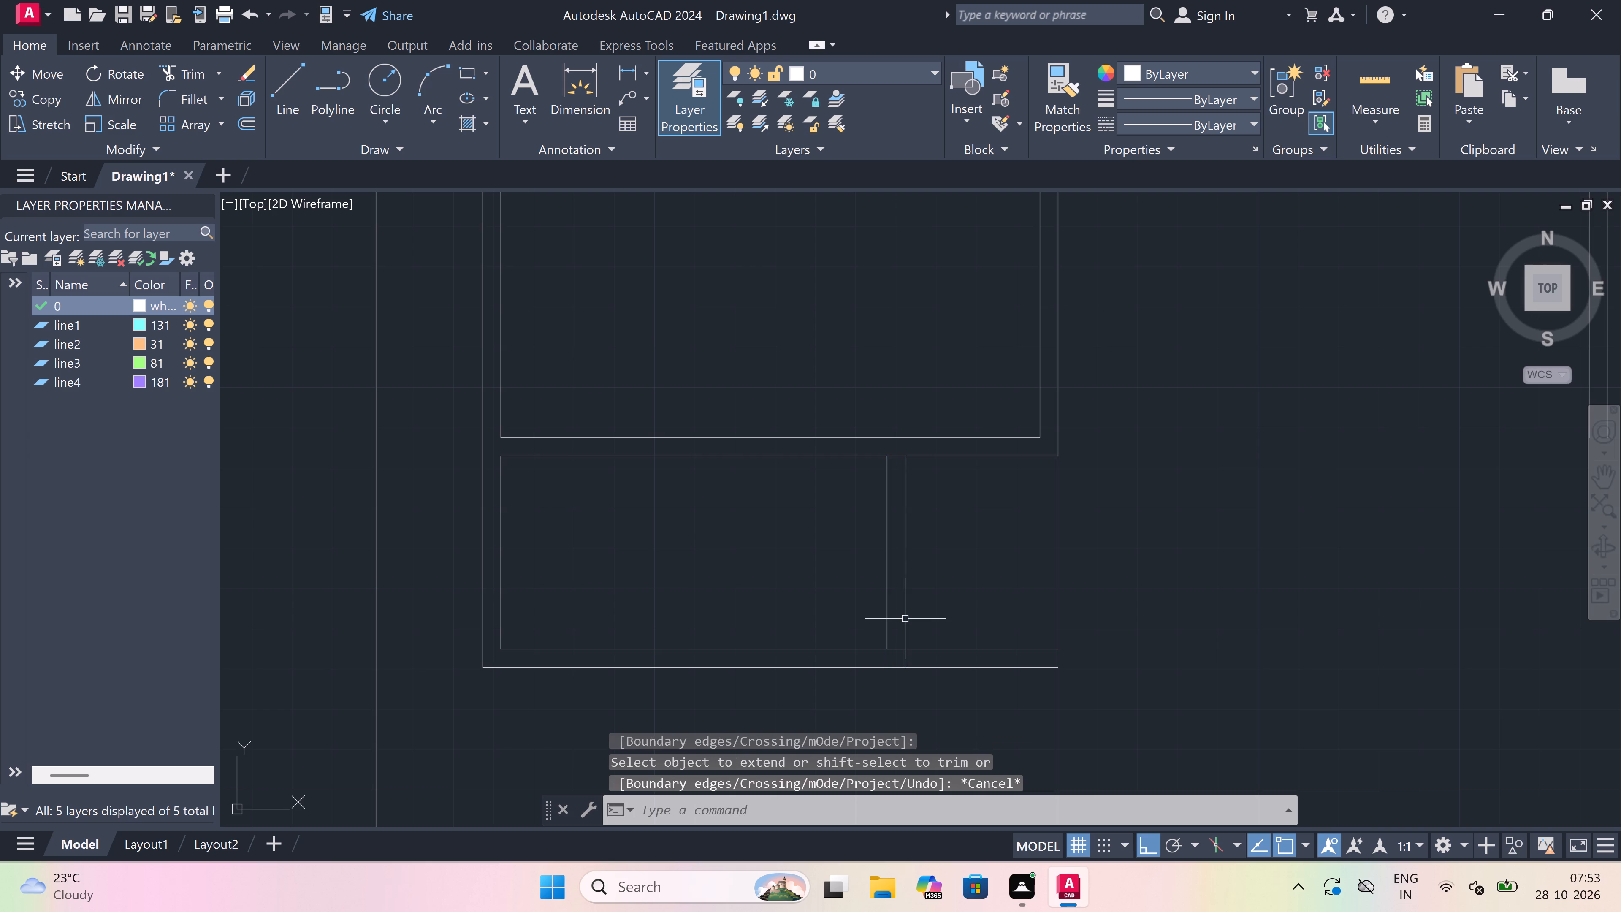
# Trim the partition's top and bottom wall junctions and remove the bottom wall lines extending to its right.
pyautogui.write('tr')
pyautogui.press('space')
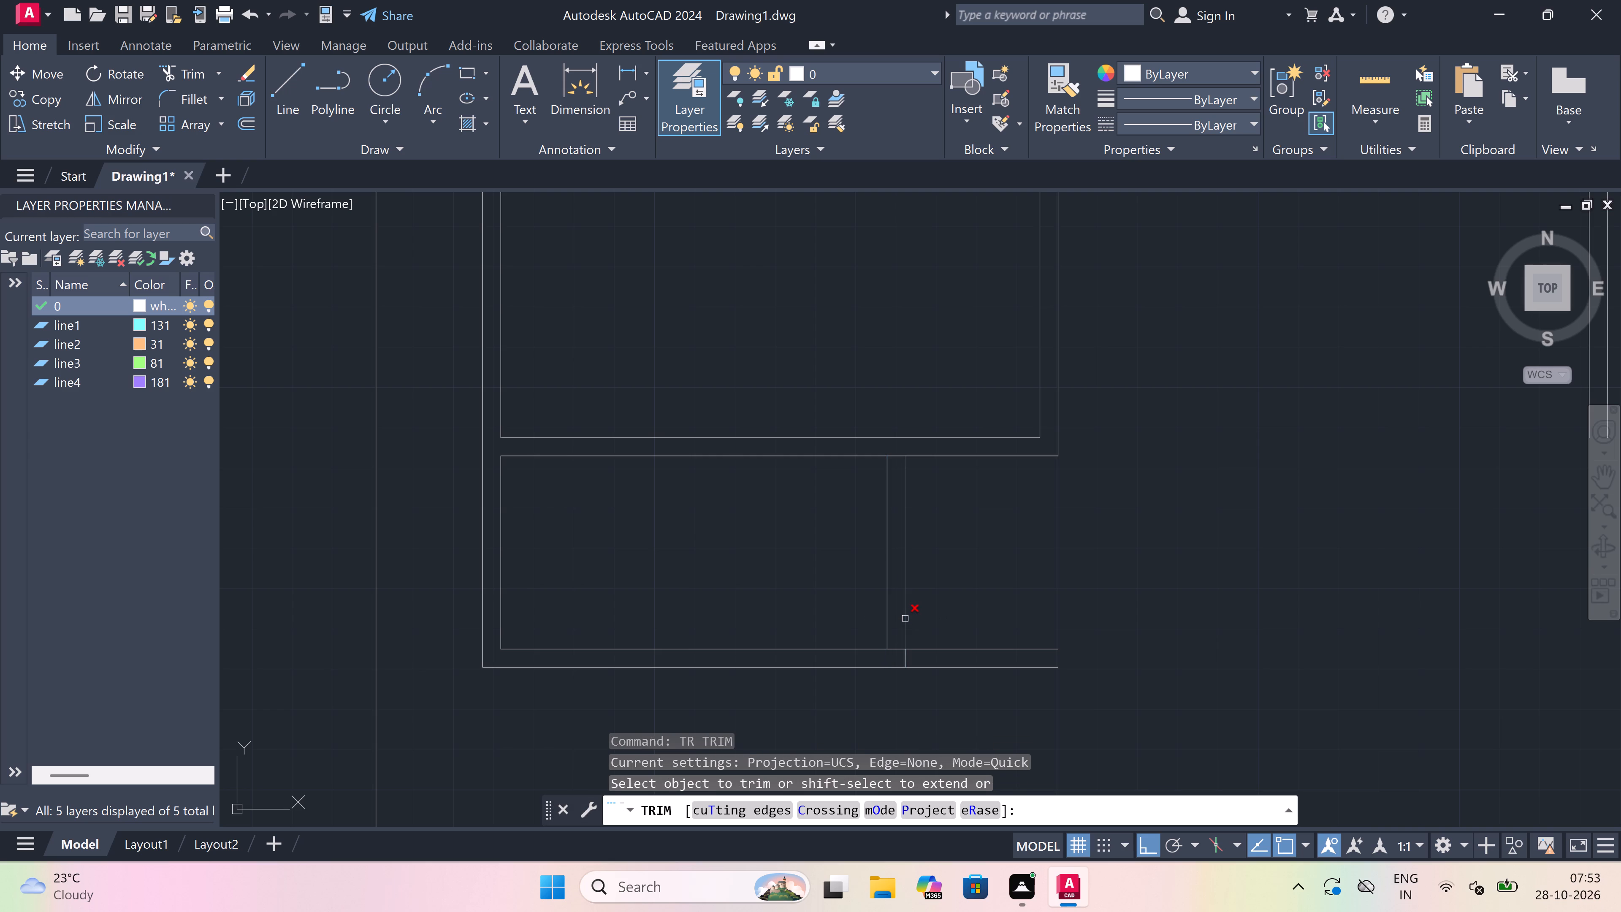
pyautogui.scroll(-1, 944, 553)
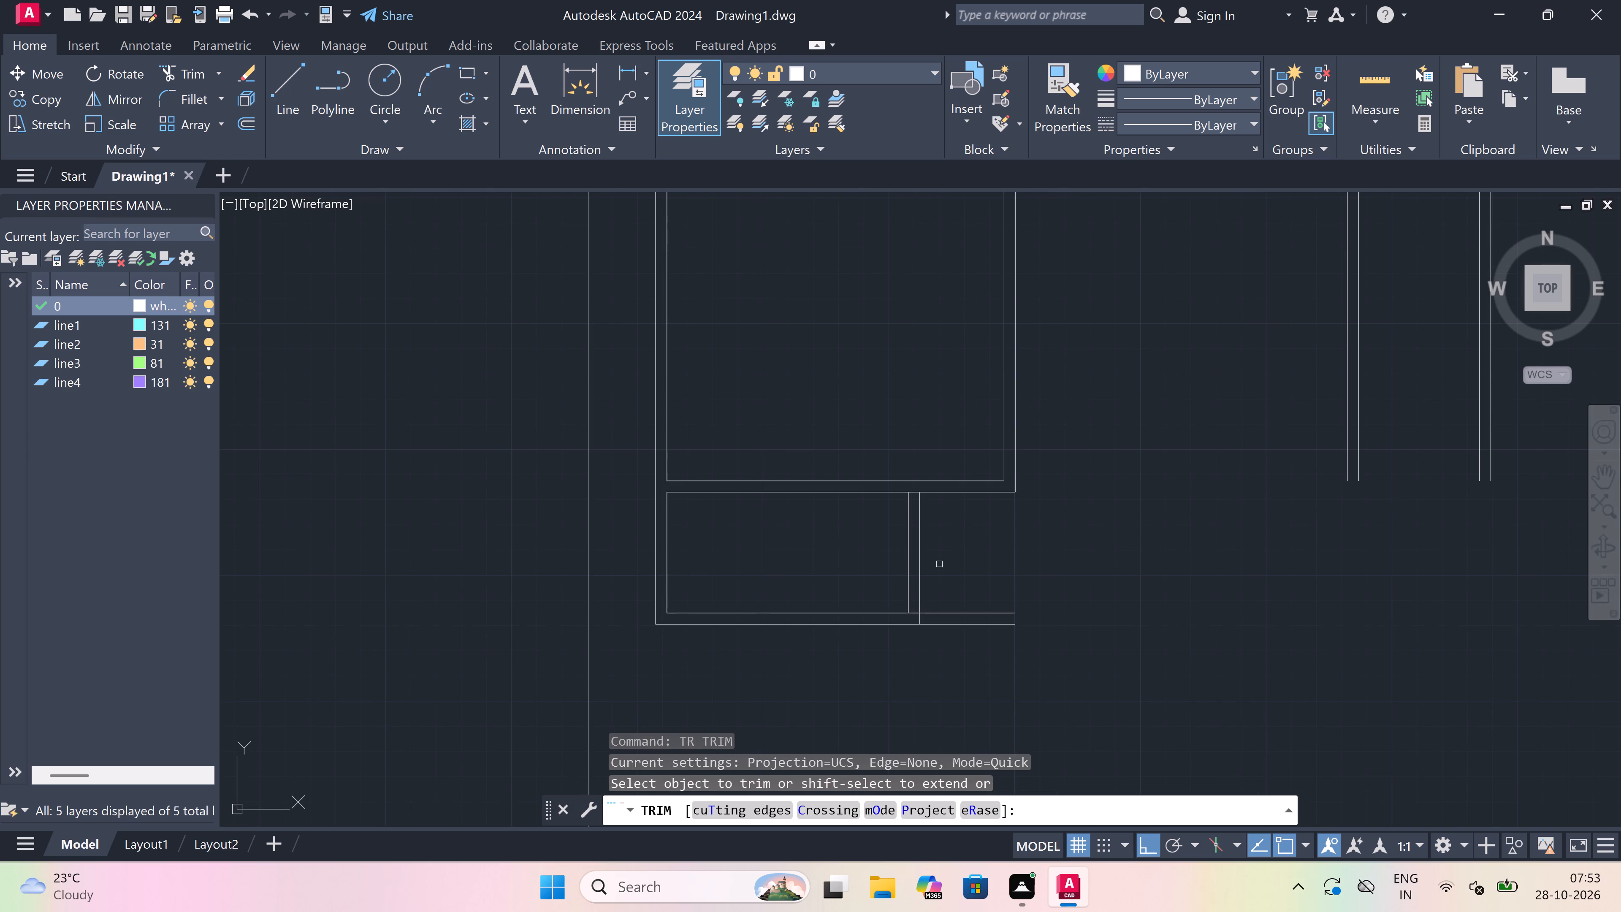
pyautogui.scroll(2, 910, 601)
pyautogui.click(919, 638)
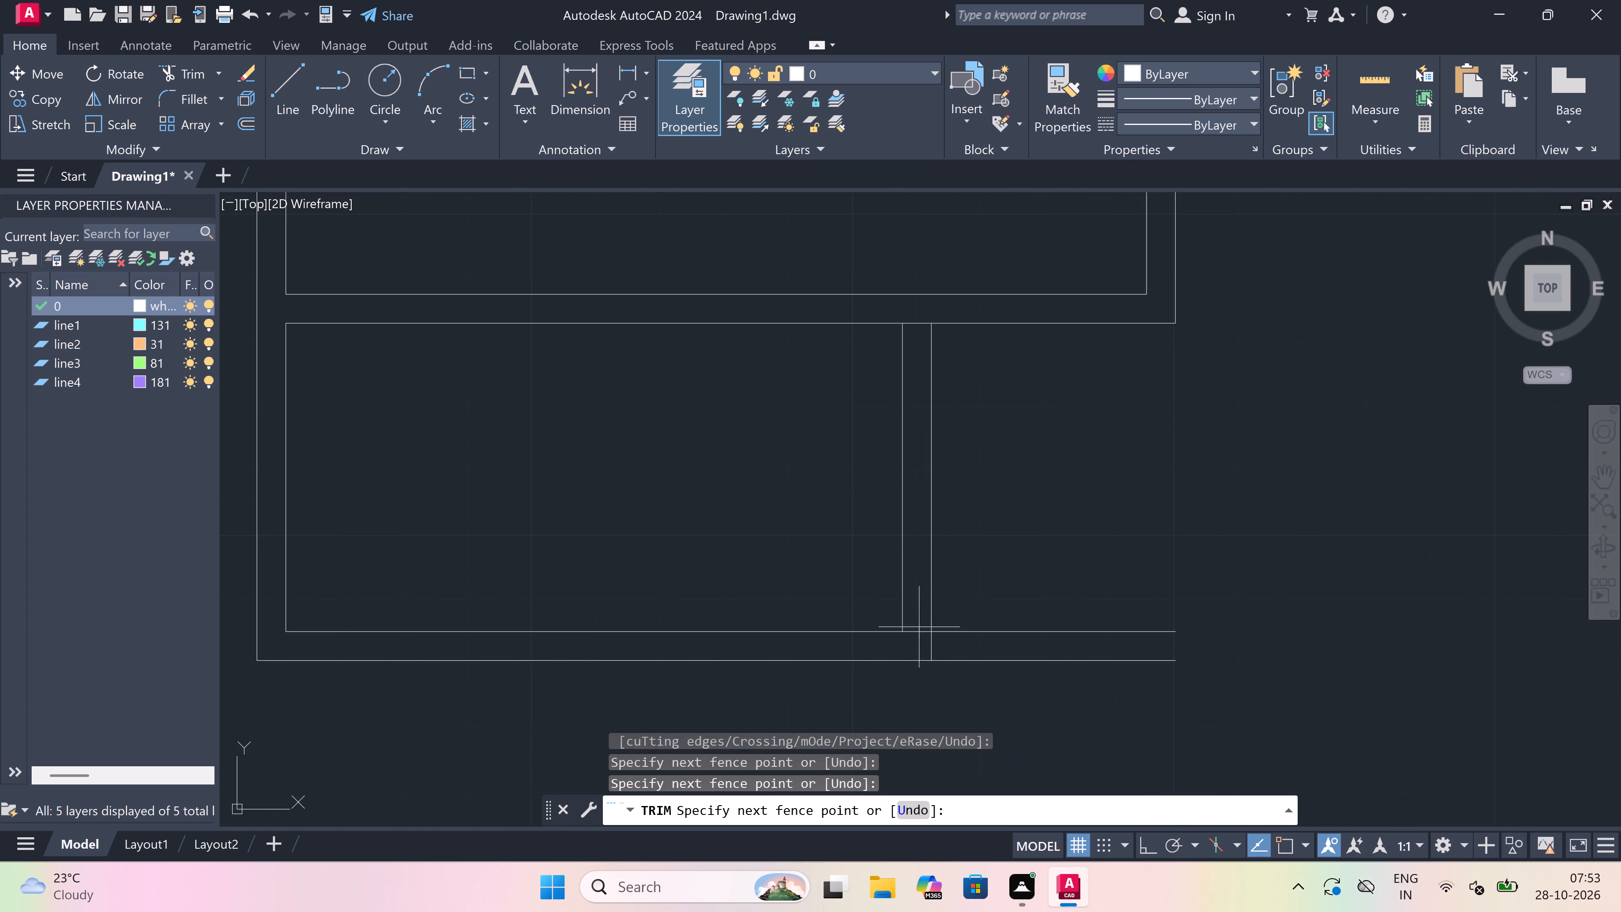
pyautogui.click(919, 309)
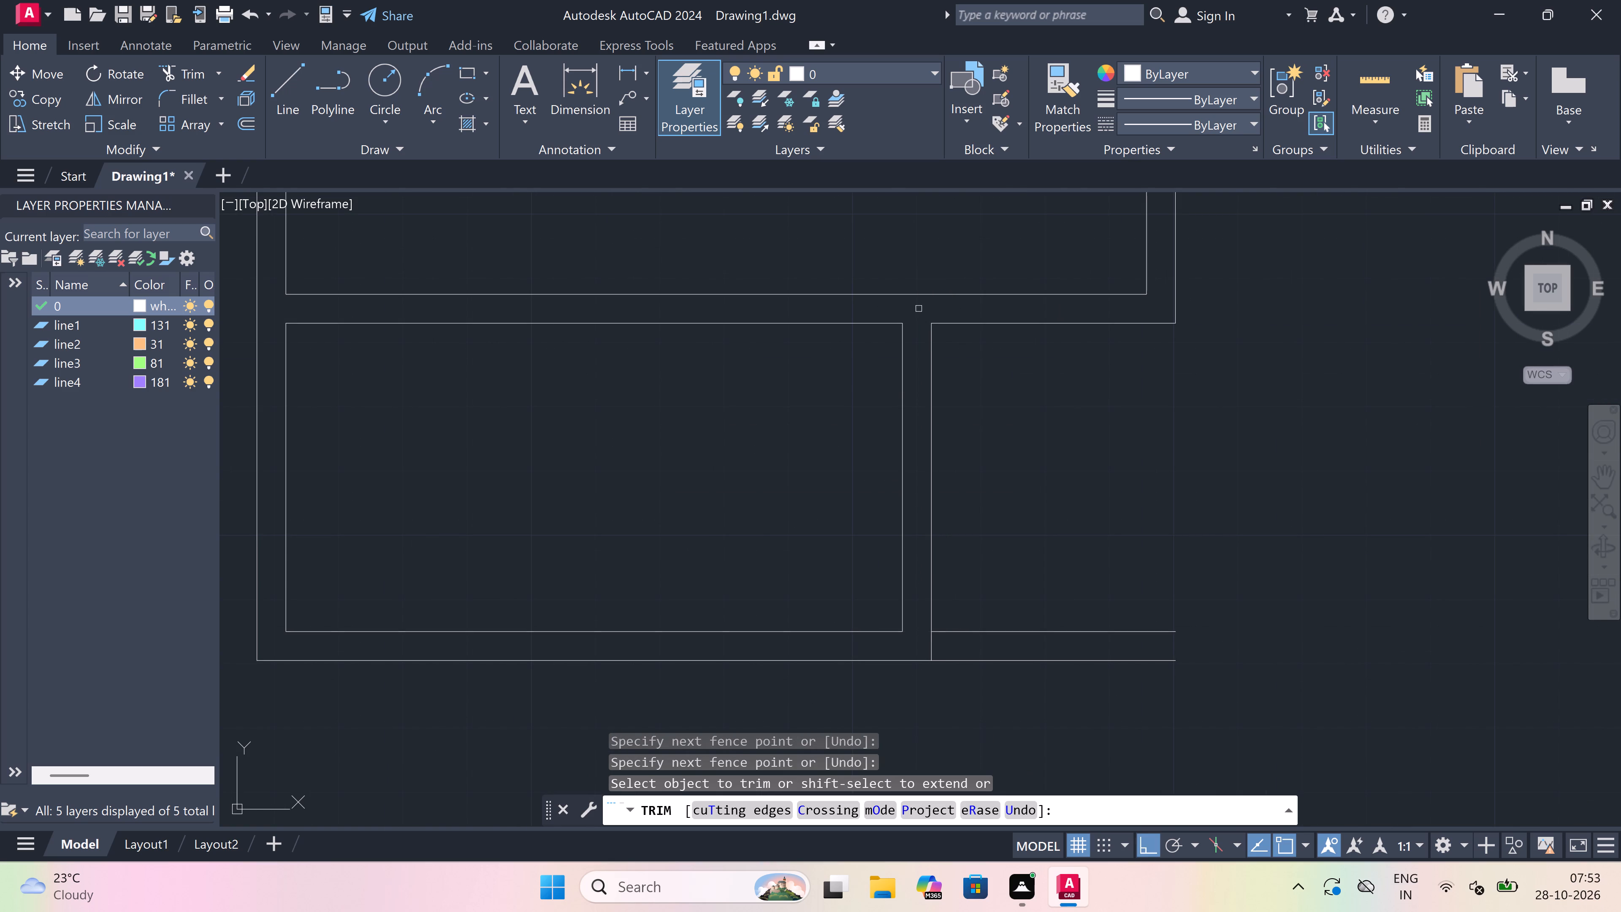
pyautogui.scroll(-2, 919, 309)
pyautogui.moveTo(942, 403); pyautogui.dragTo(945, 408)
pyautogui.click(943, 567)
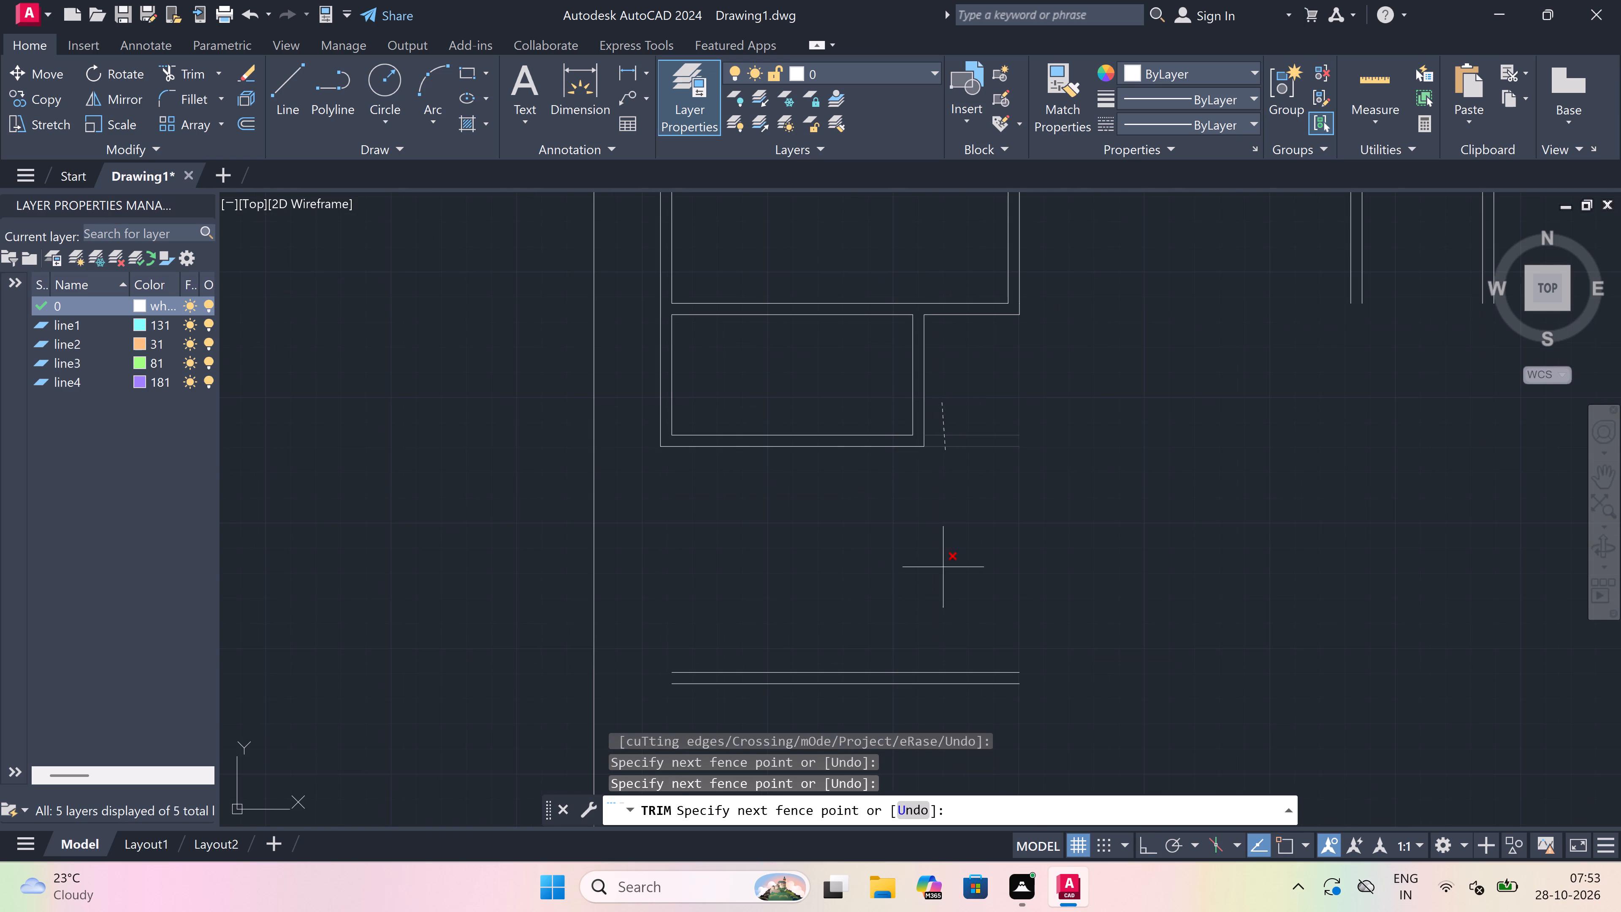
pyautogui.press('Escape')
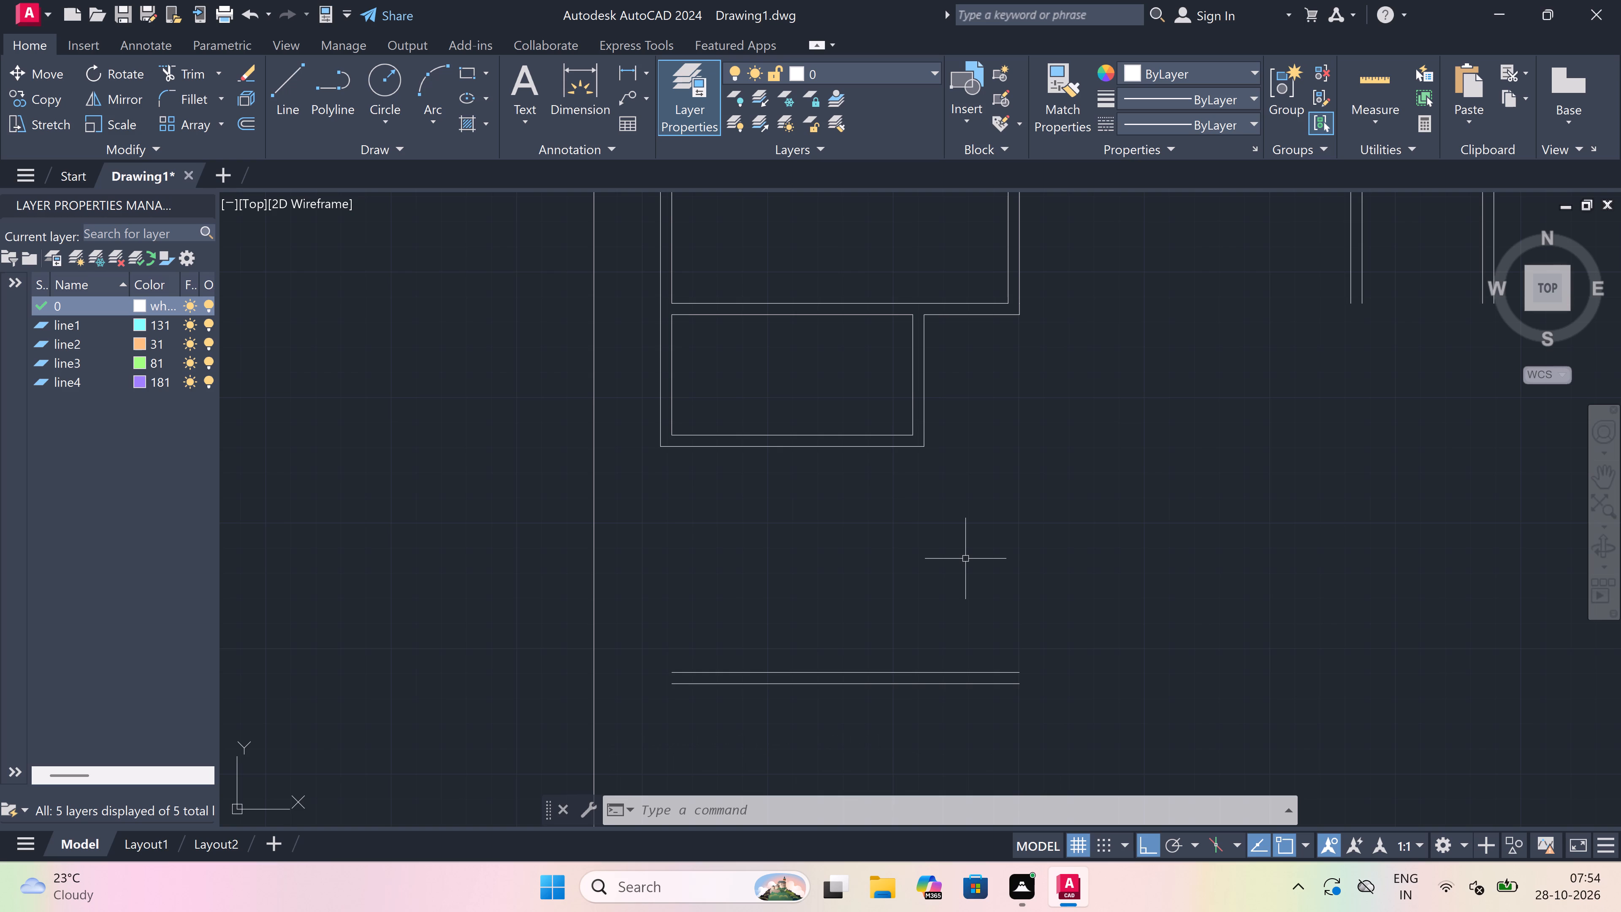
# Extend both lines of the small room's right double wall down to the top line of the lowest double wall.
pyautogui.scroll(1, 965, 559)
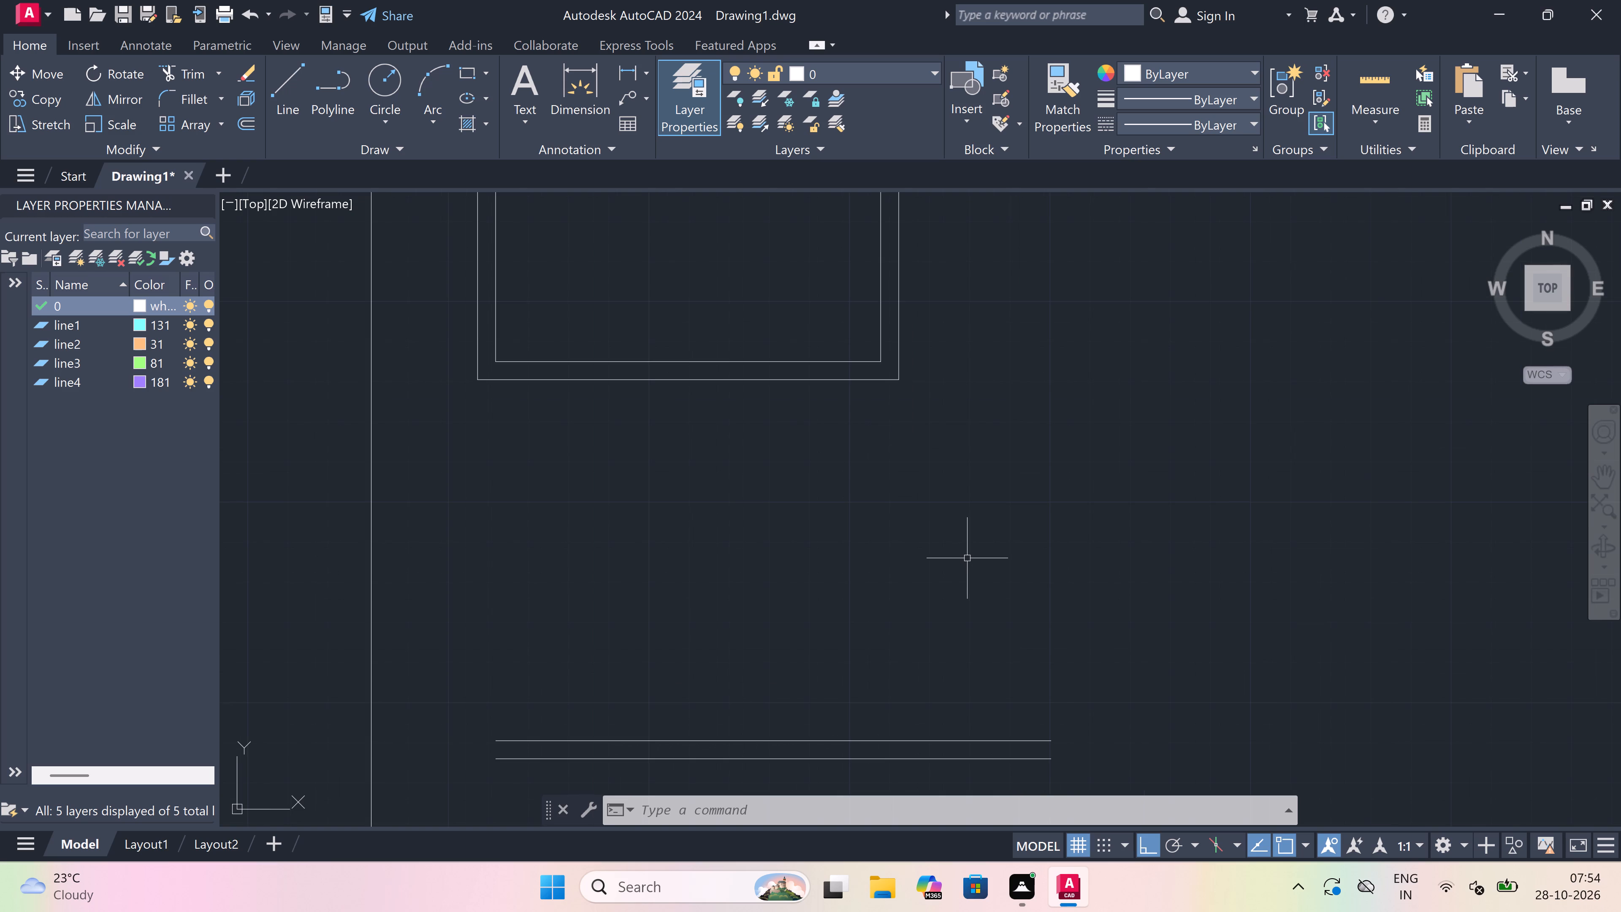
pyautogui.write('ex')
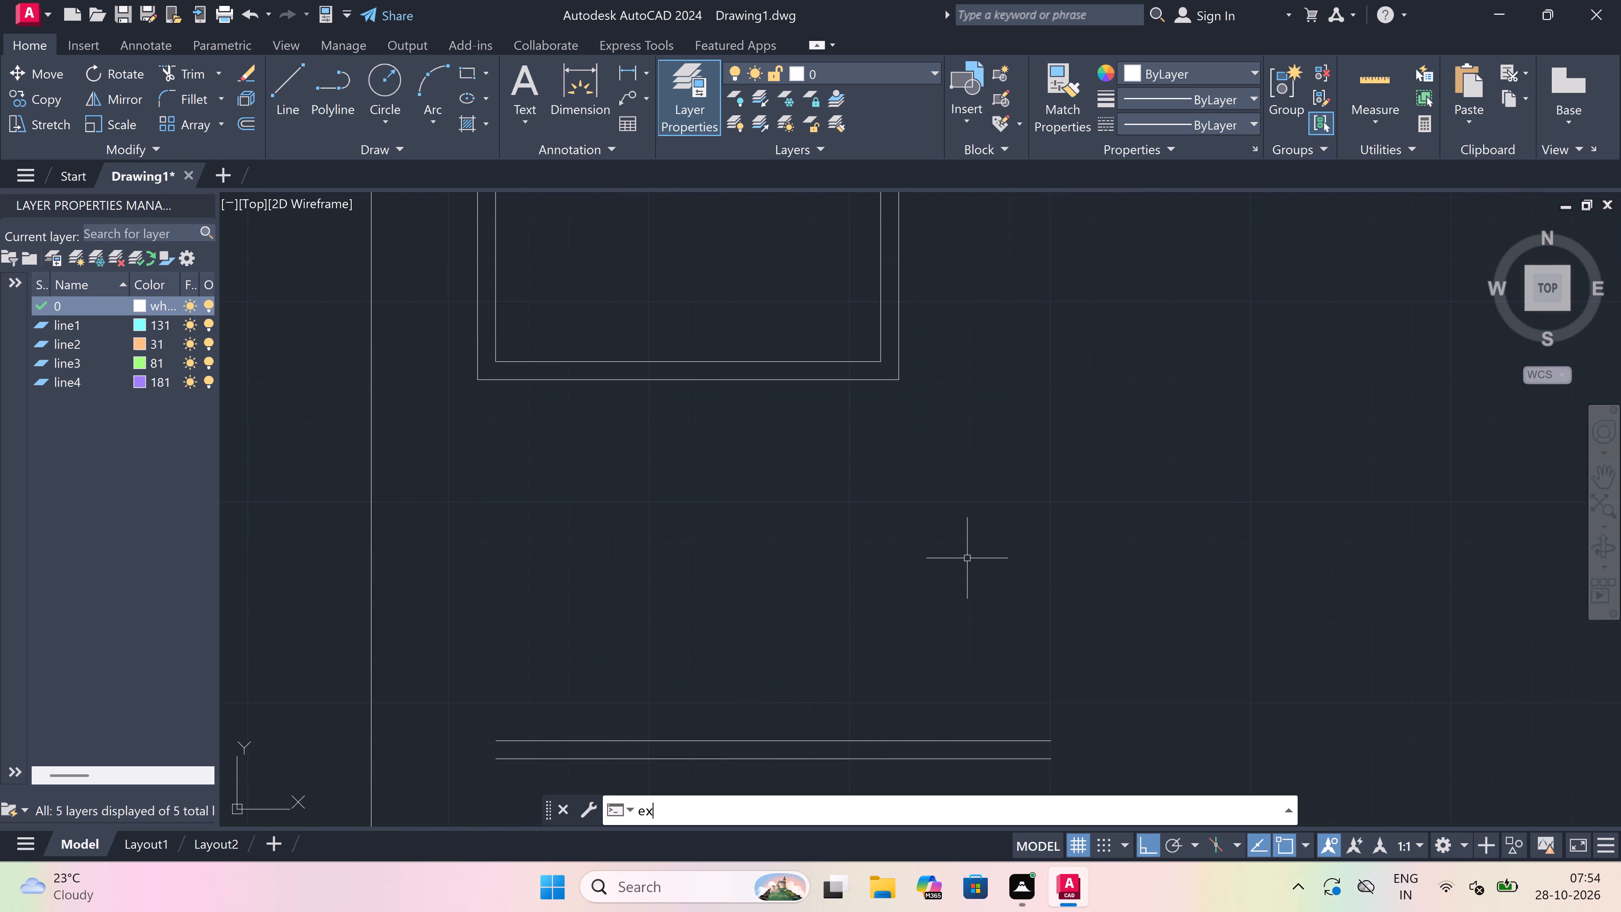
pyautogui.press('space')
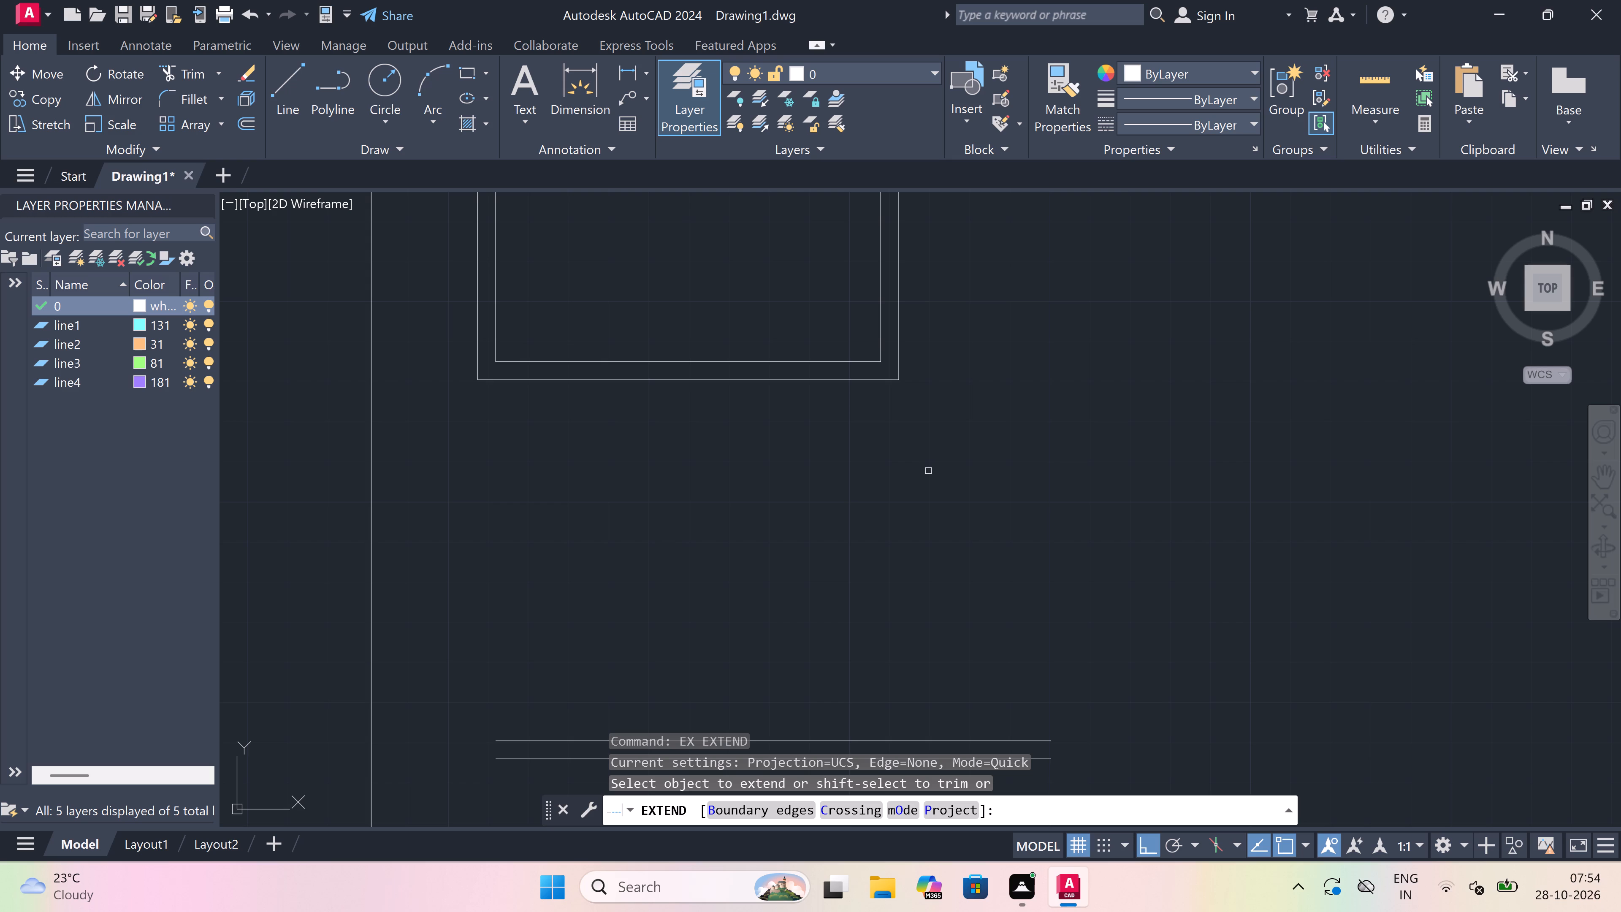
pyautogui.scroll(-1, 928, 470)
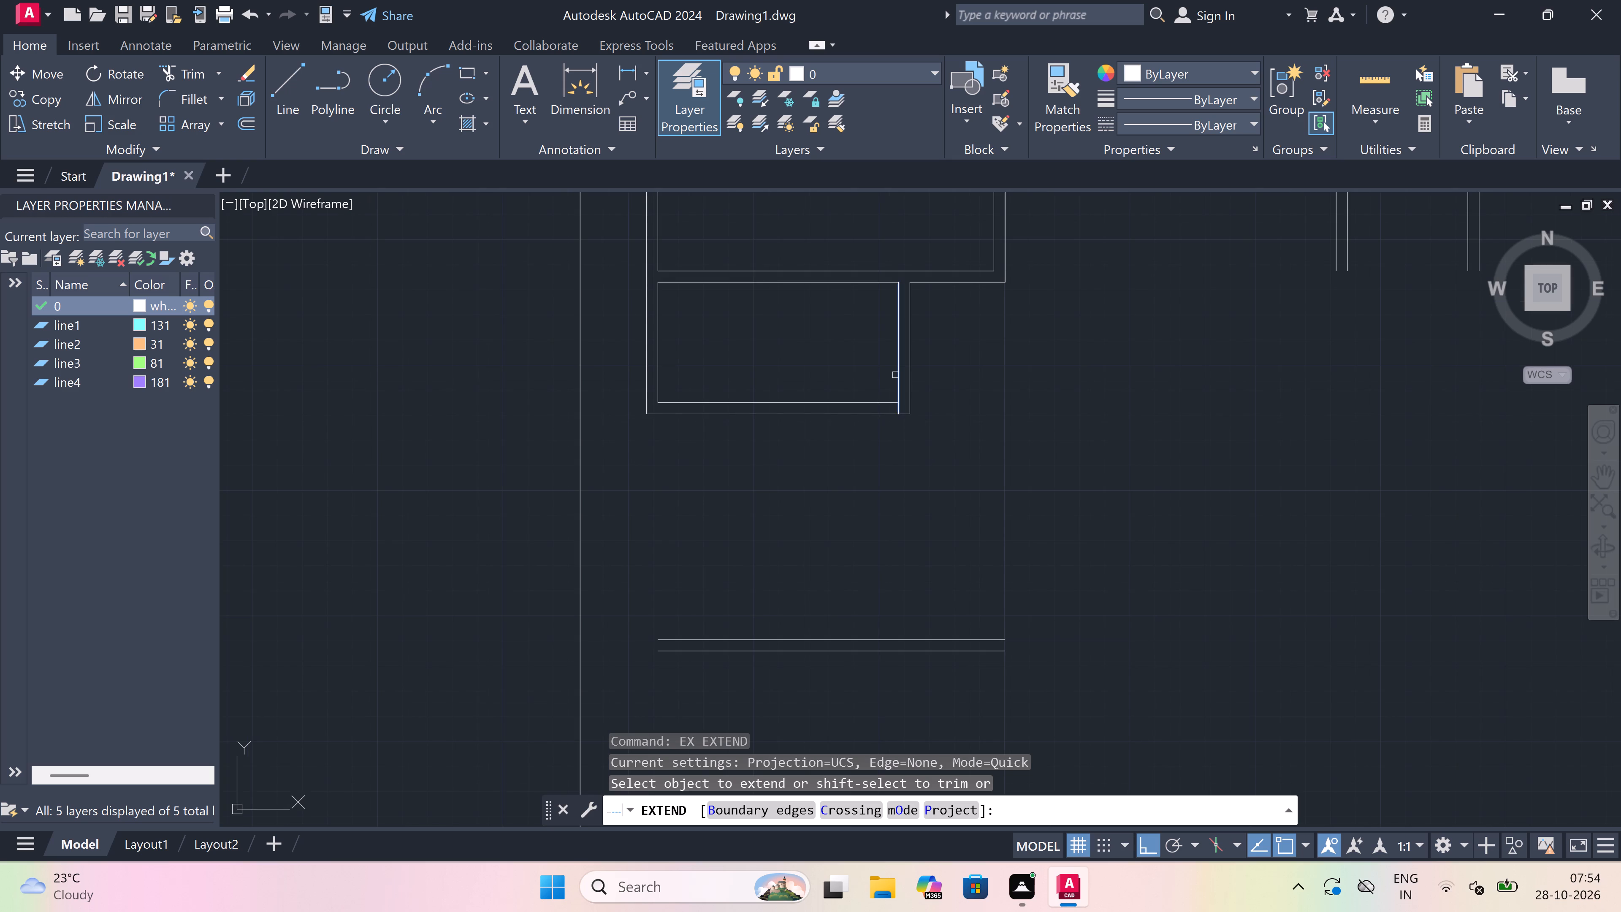
pyautogui.click(895, 374)
pyautogui.click(940, 374)
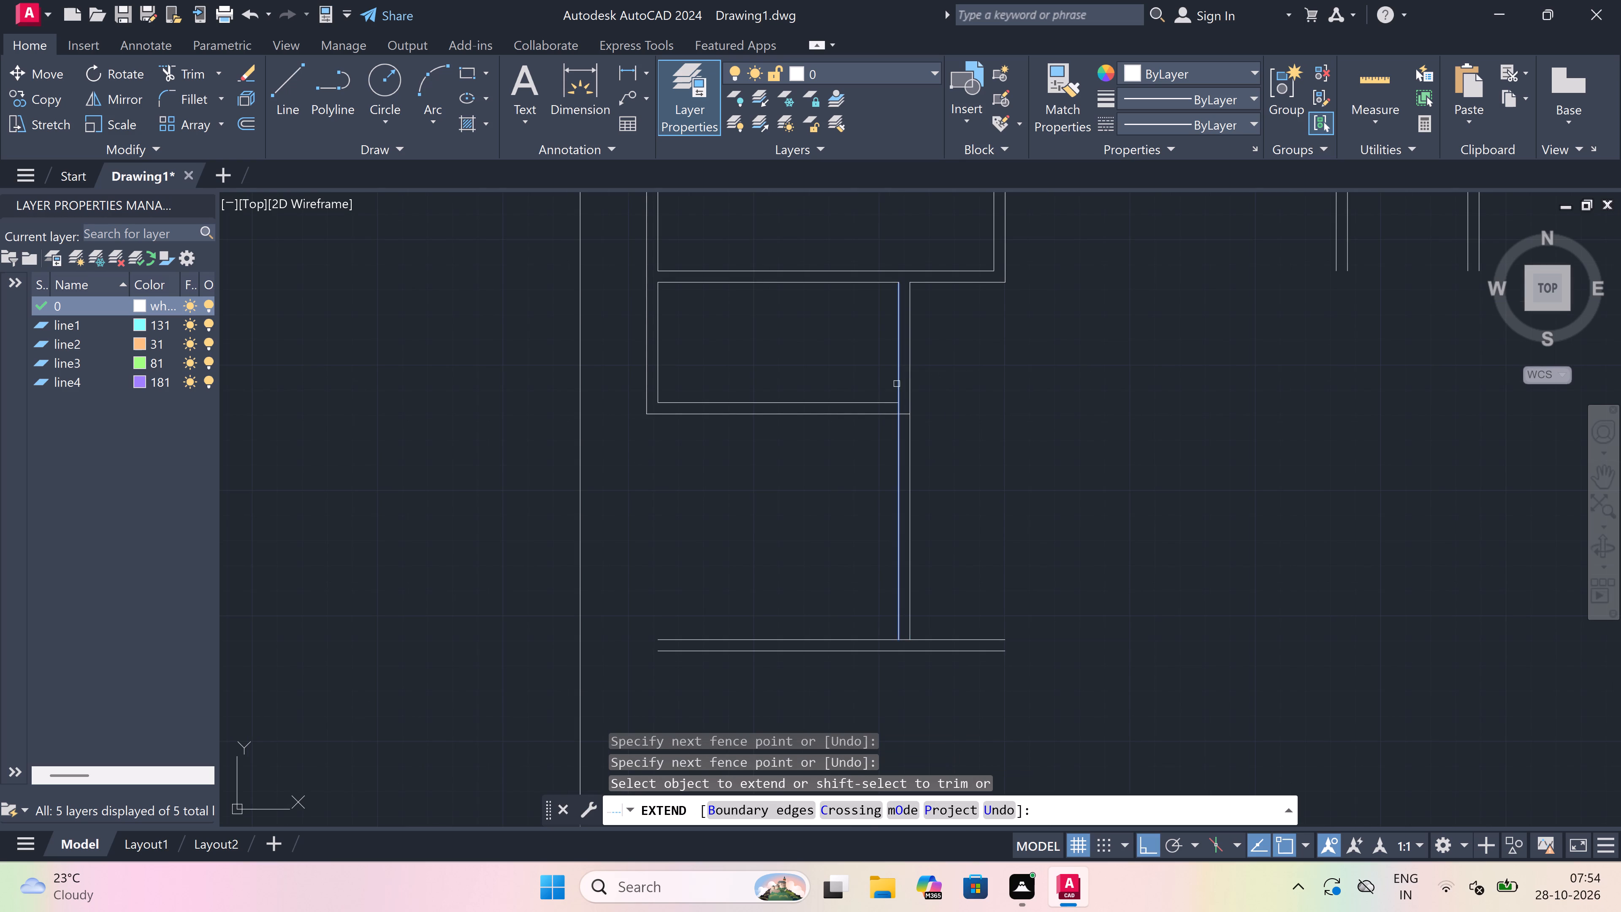
pyautogui.moveTo(861, 375); pyautogui.dragTo(870, 375)
pyautogui.click(962, 379)
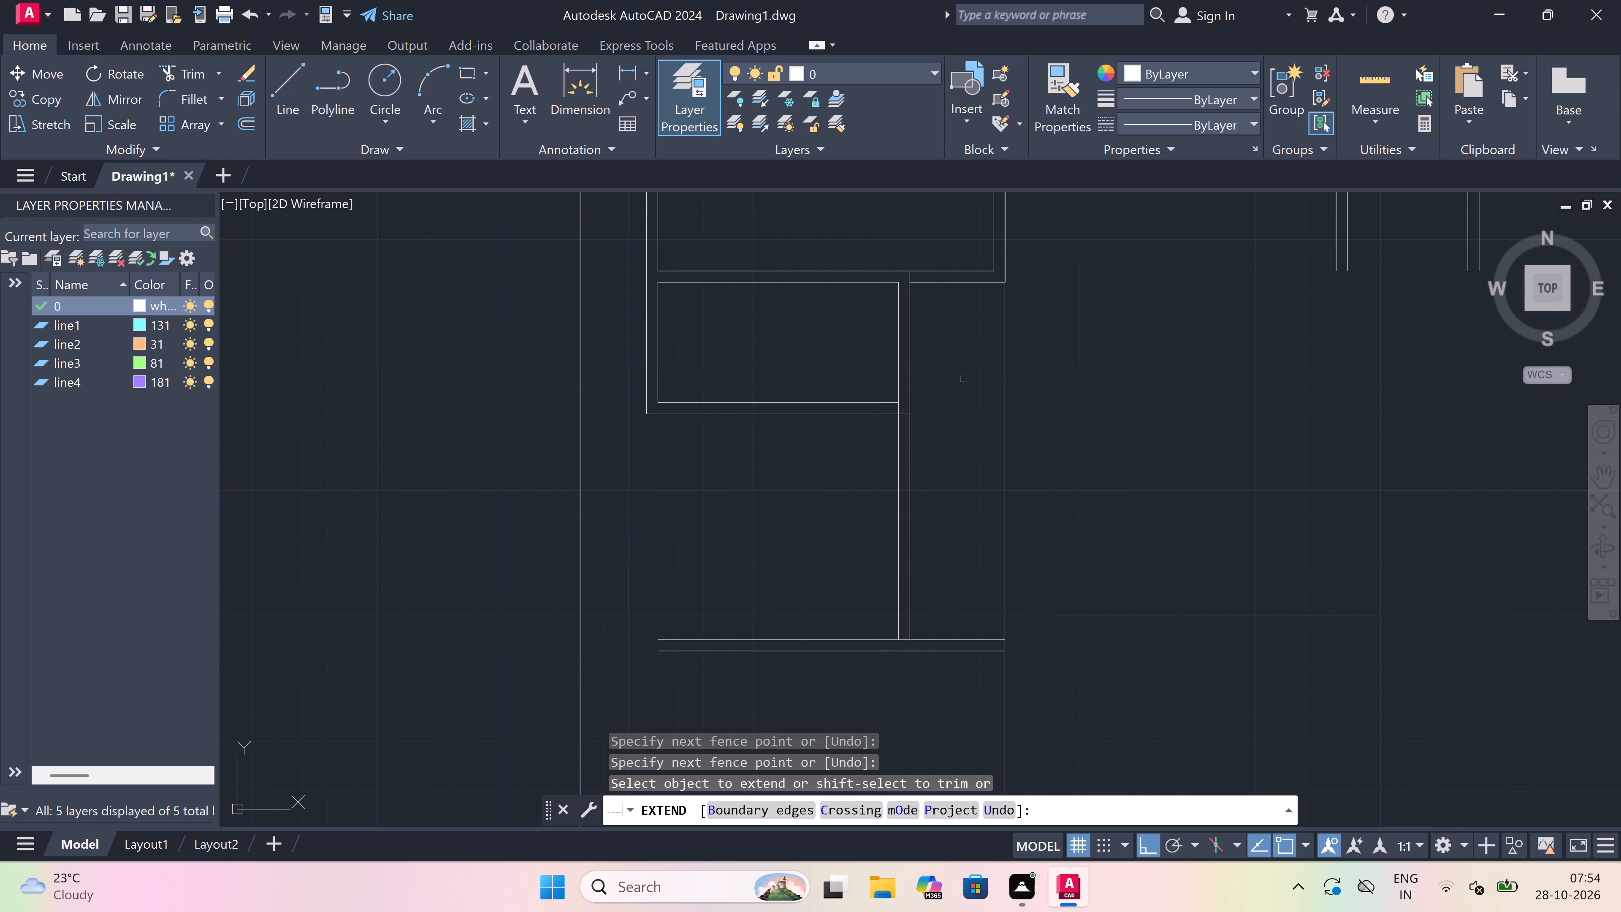
pyautogui.press('Escape')
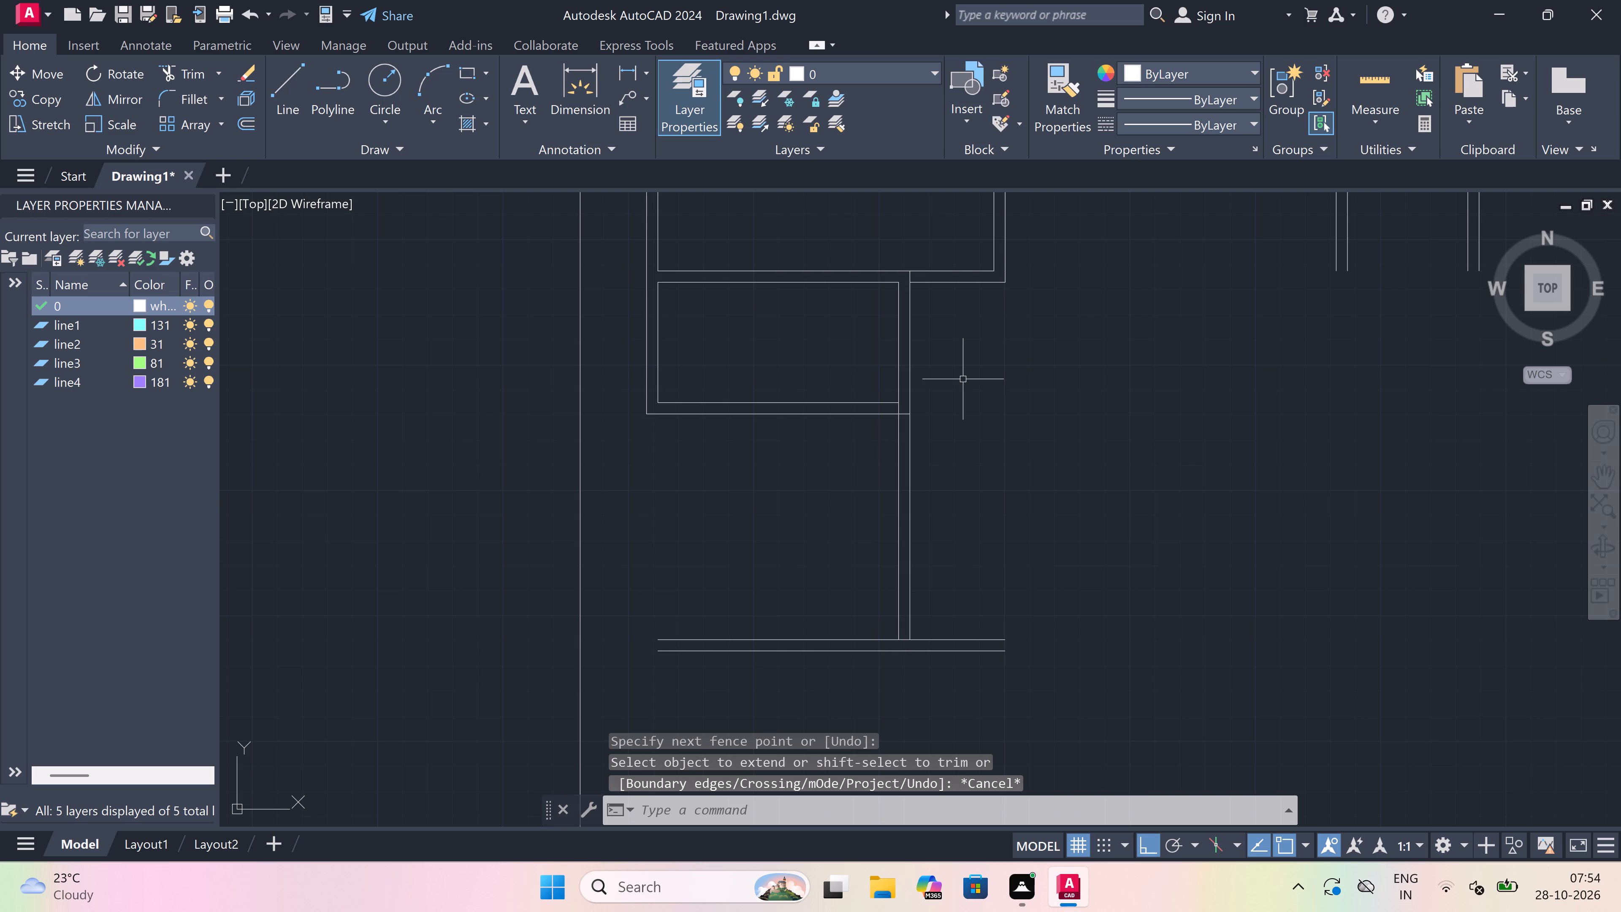
# Trim the overlapping wall lines at the small room's bottom-right corner and where the right double wall meets the lowest wall.
pyautogui.write('tr')
pyautogui.press('space')
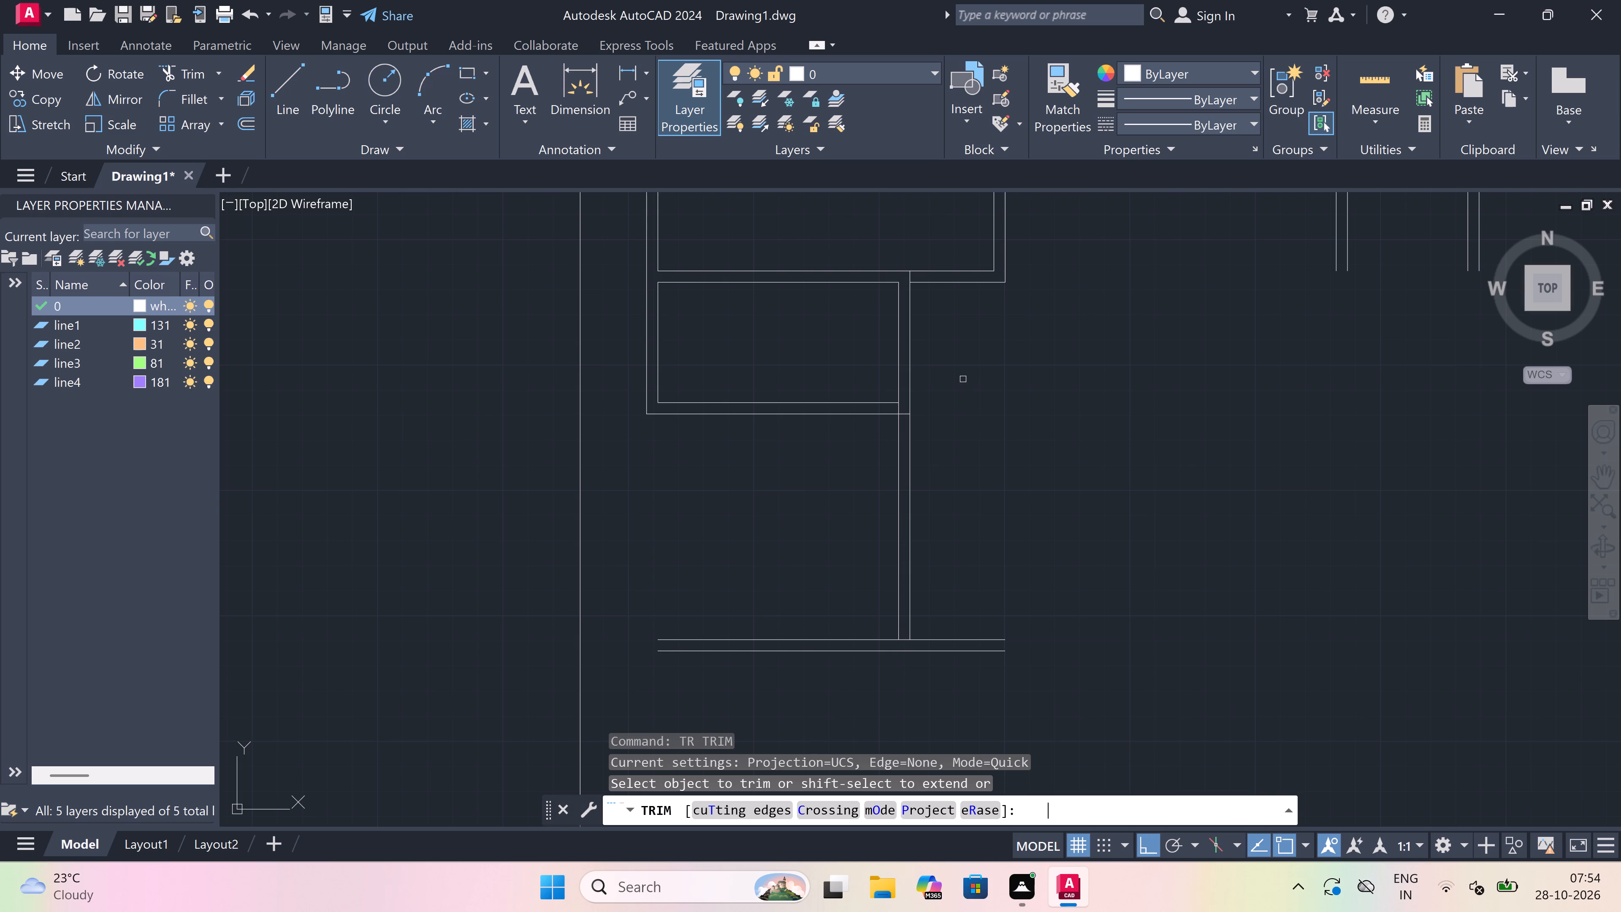
pyautogui.scroll(2, 923, 398)
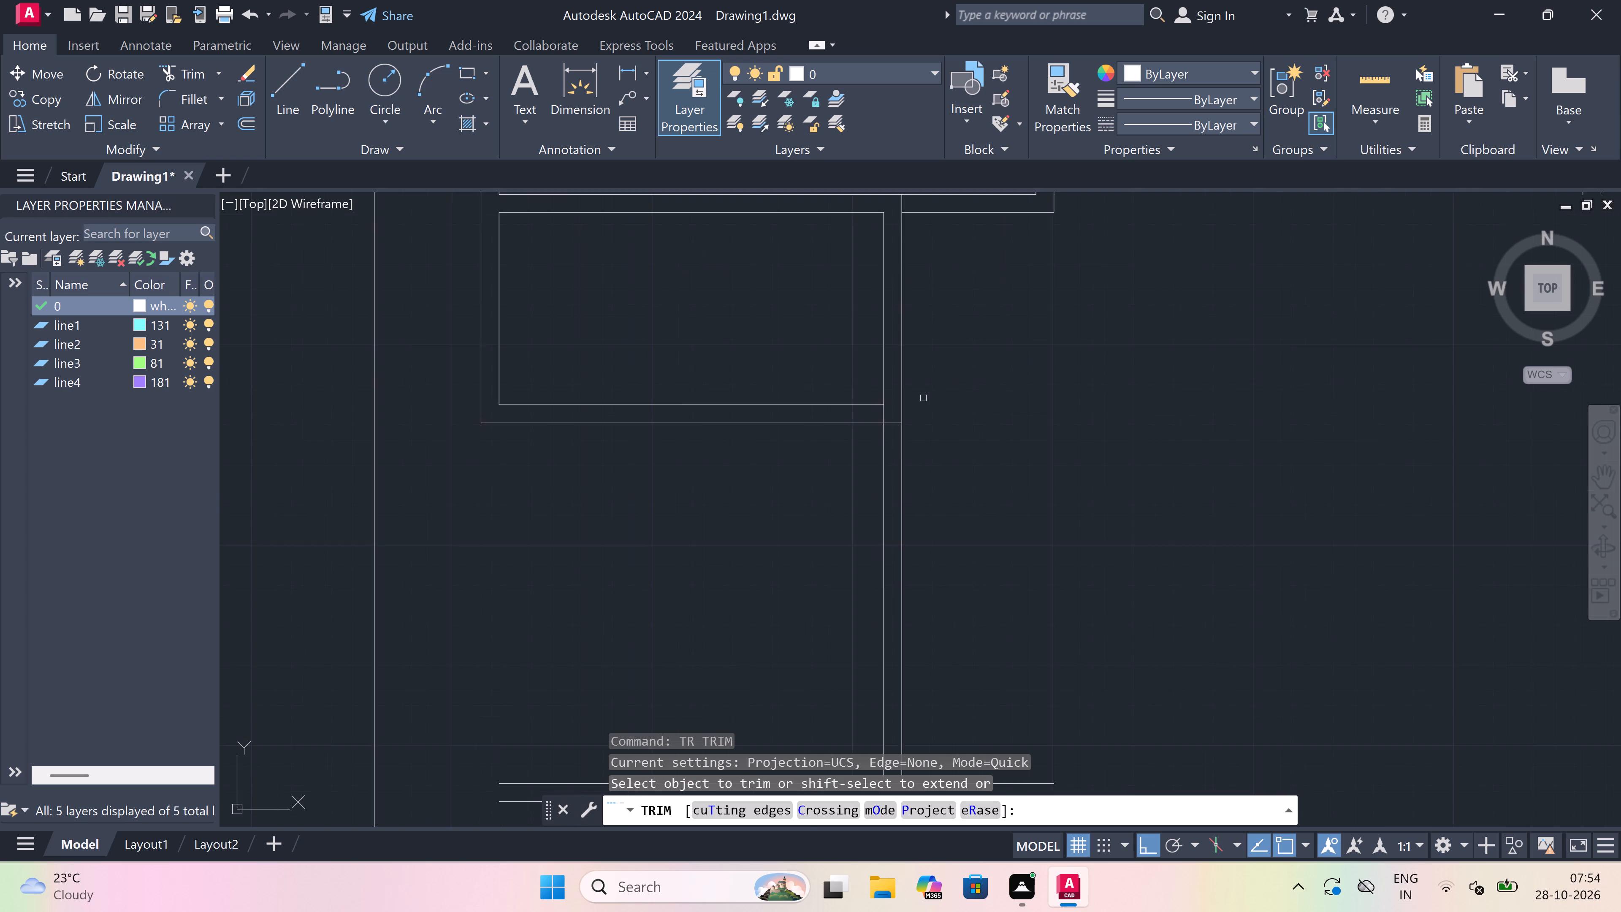
pyautogui.scroll(1, 852, 418)
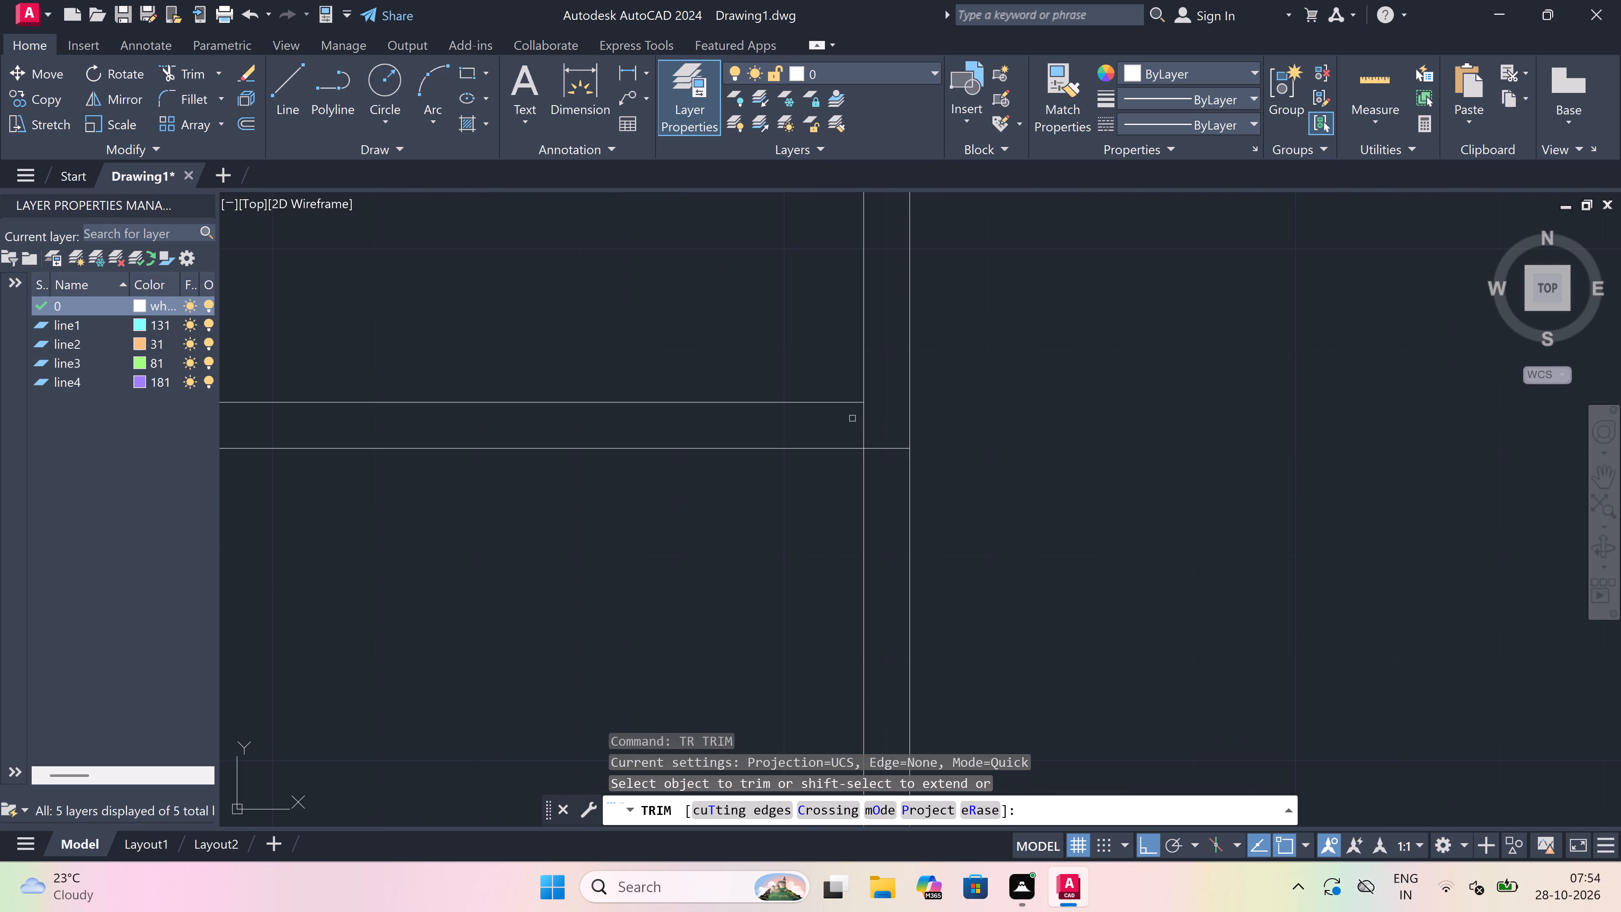
pyautogui.click(852, 418)
pyautogui.click(902, 418)
pyautogui.click(895, 437)
pyautogui.click(891, 500)
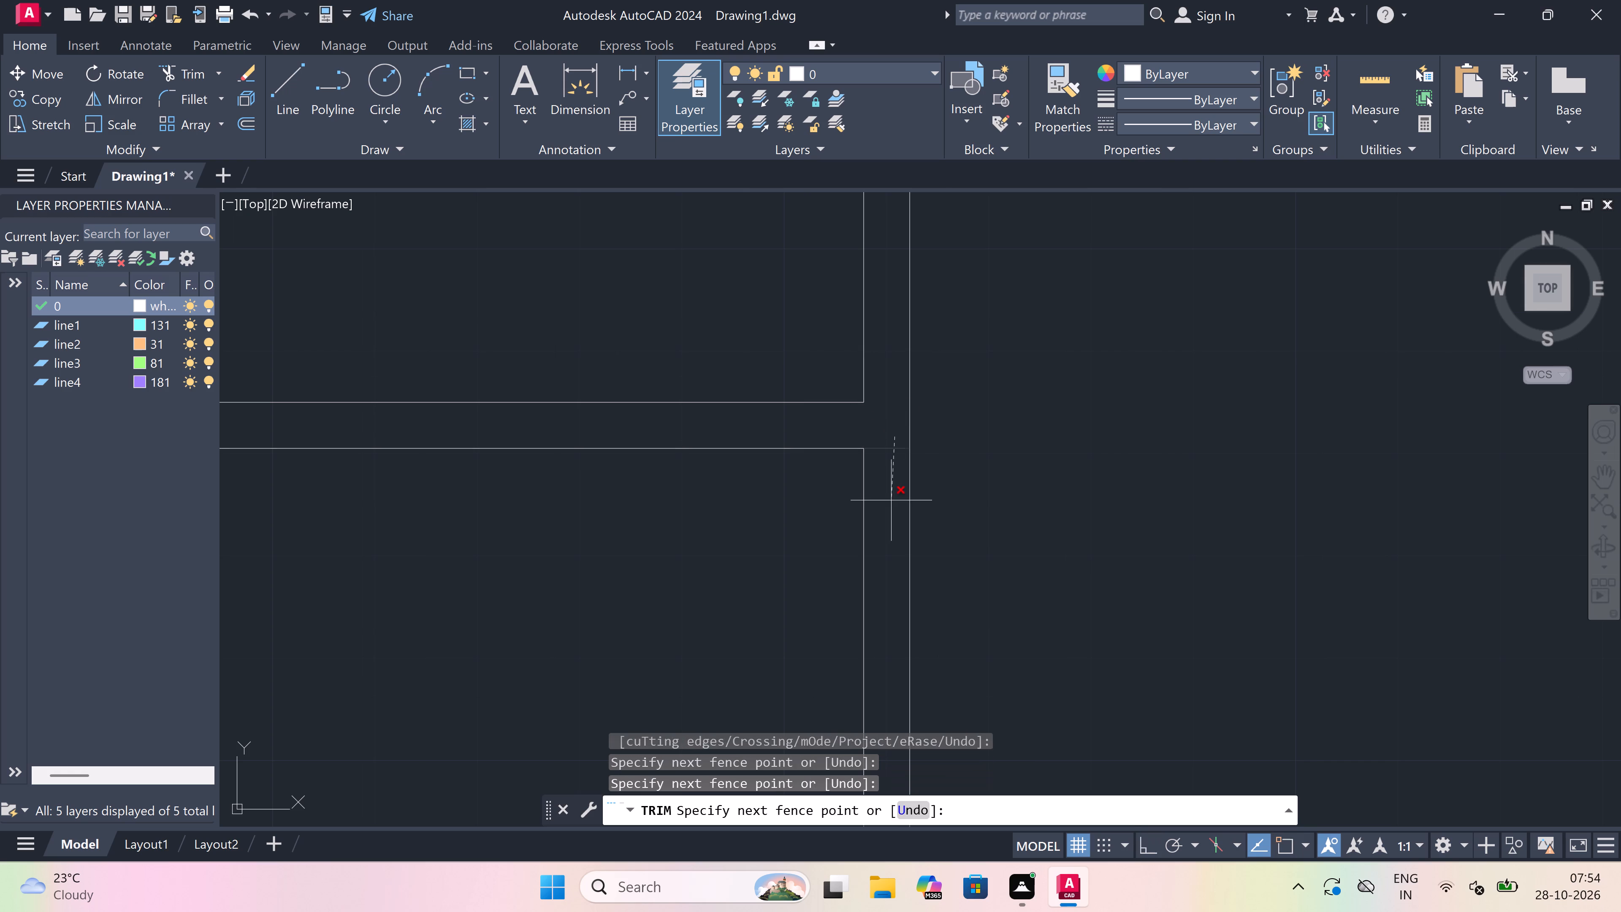
pyautogui.scroll(-5, 888, 392)
pyautogui.scroll(2, 888, 451)
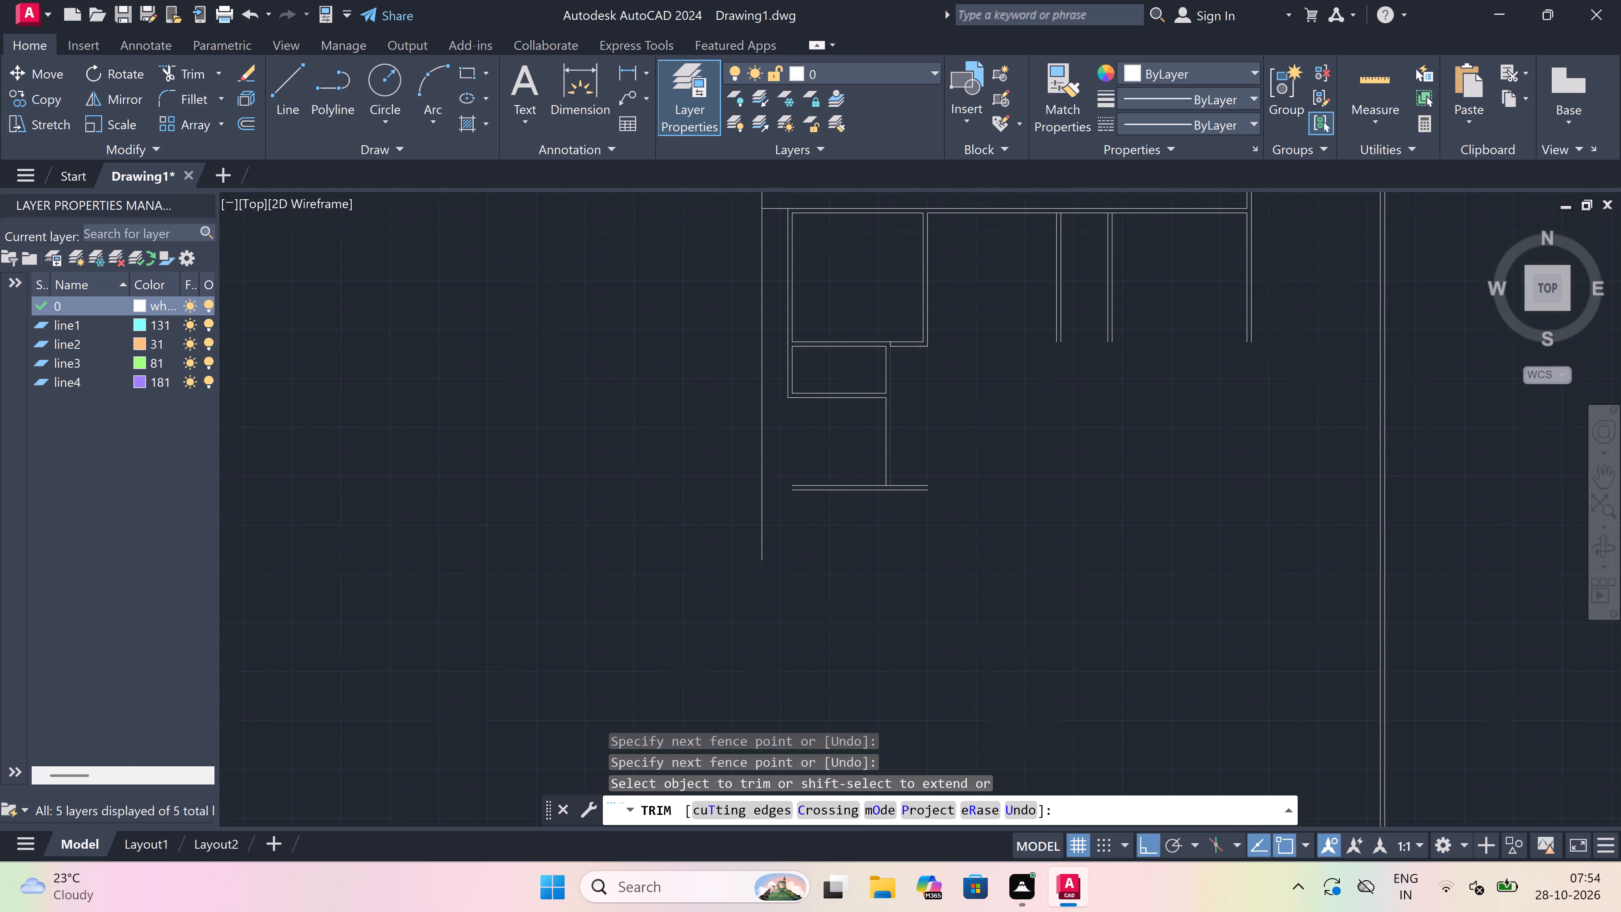
pyautogui.scroll(2, 881, 540)
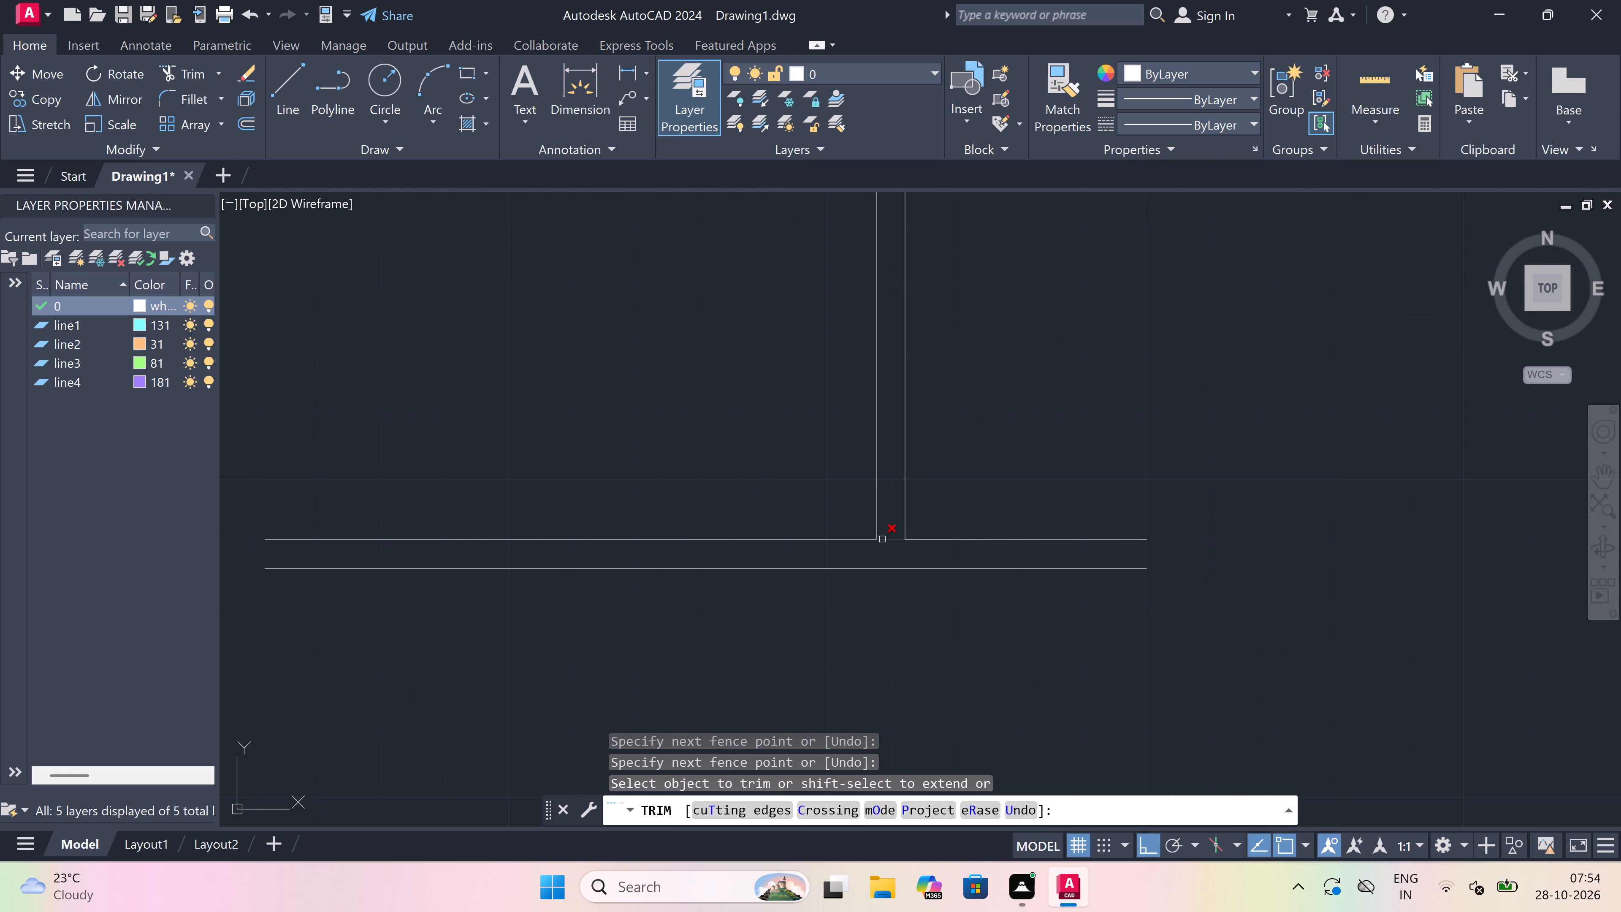
pyautogui.click(882, 539)
pyautogui.scroll(-3, 882, 539)
pyautogui.scroll(1, 861, 503)
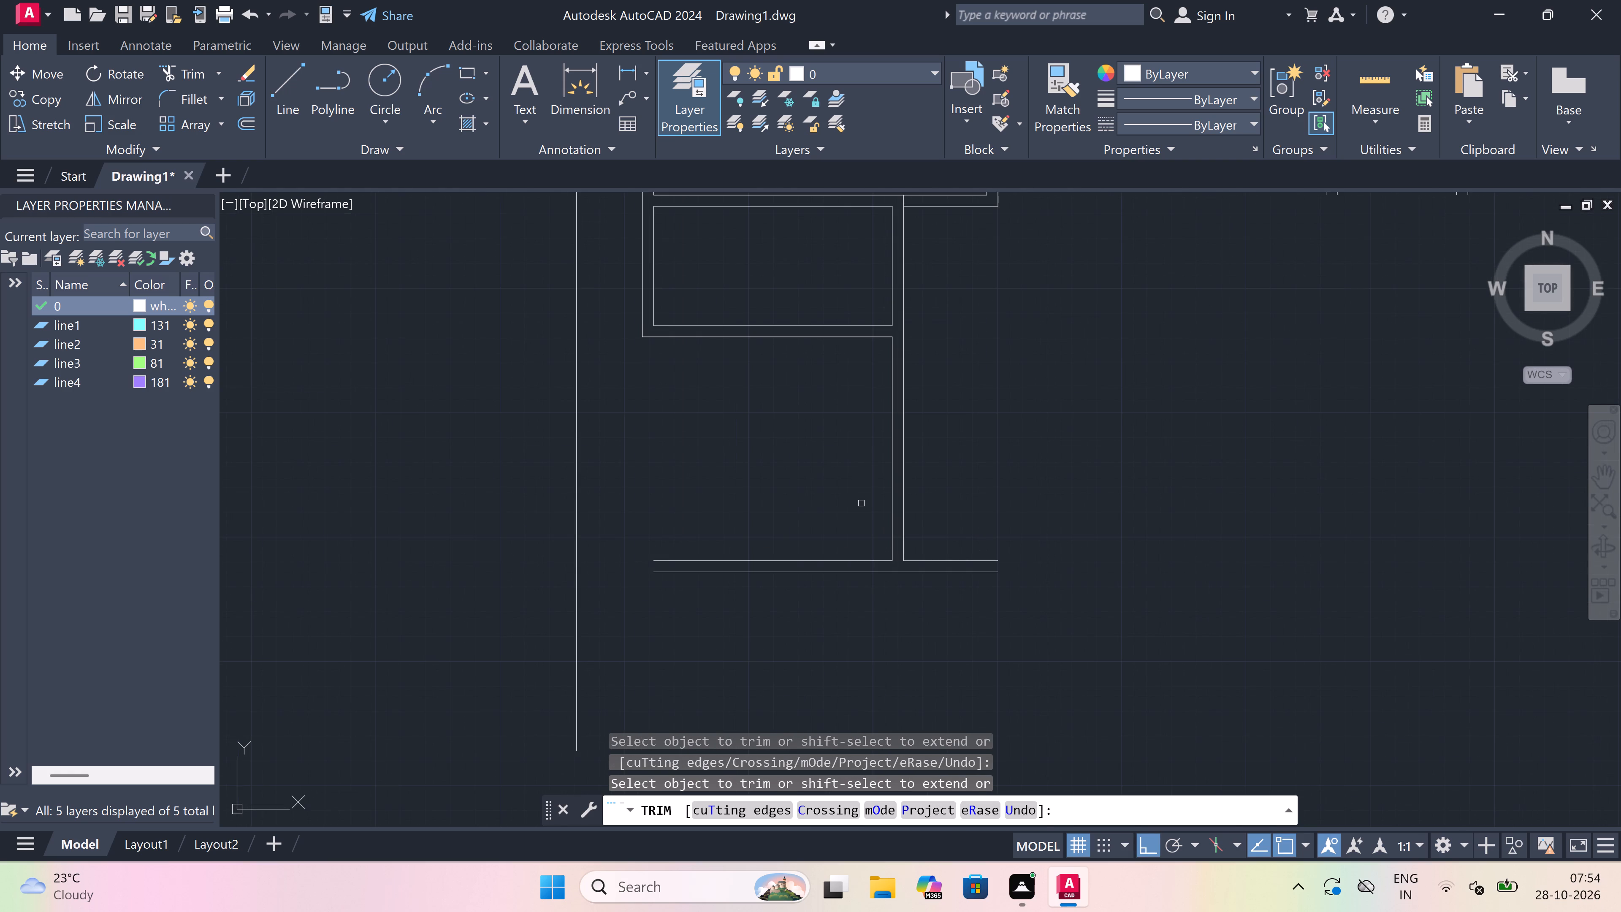
pyautogui.press('Escape')
# Extend the outer line of the right double wall down to the bottom line of the lowest double wall.
pyautogui.write('ex')
pyautogui.press('space')
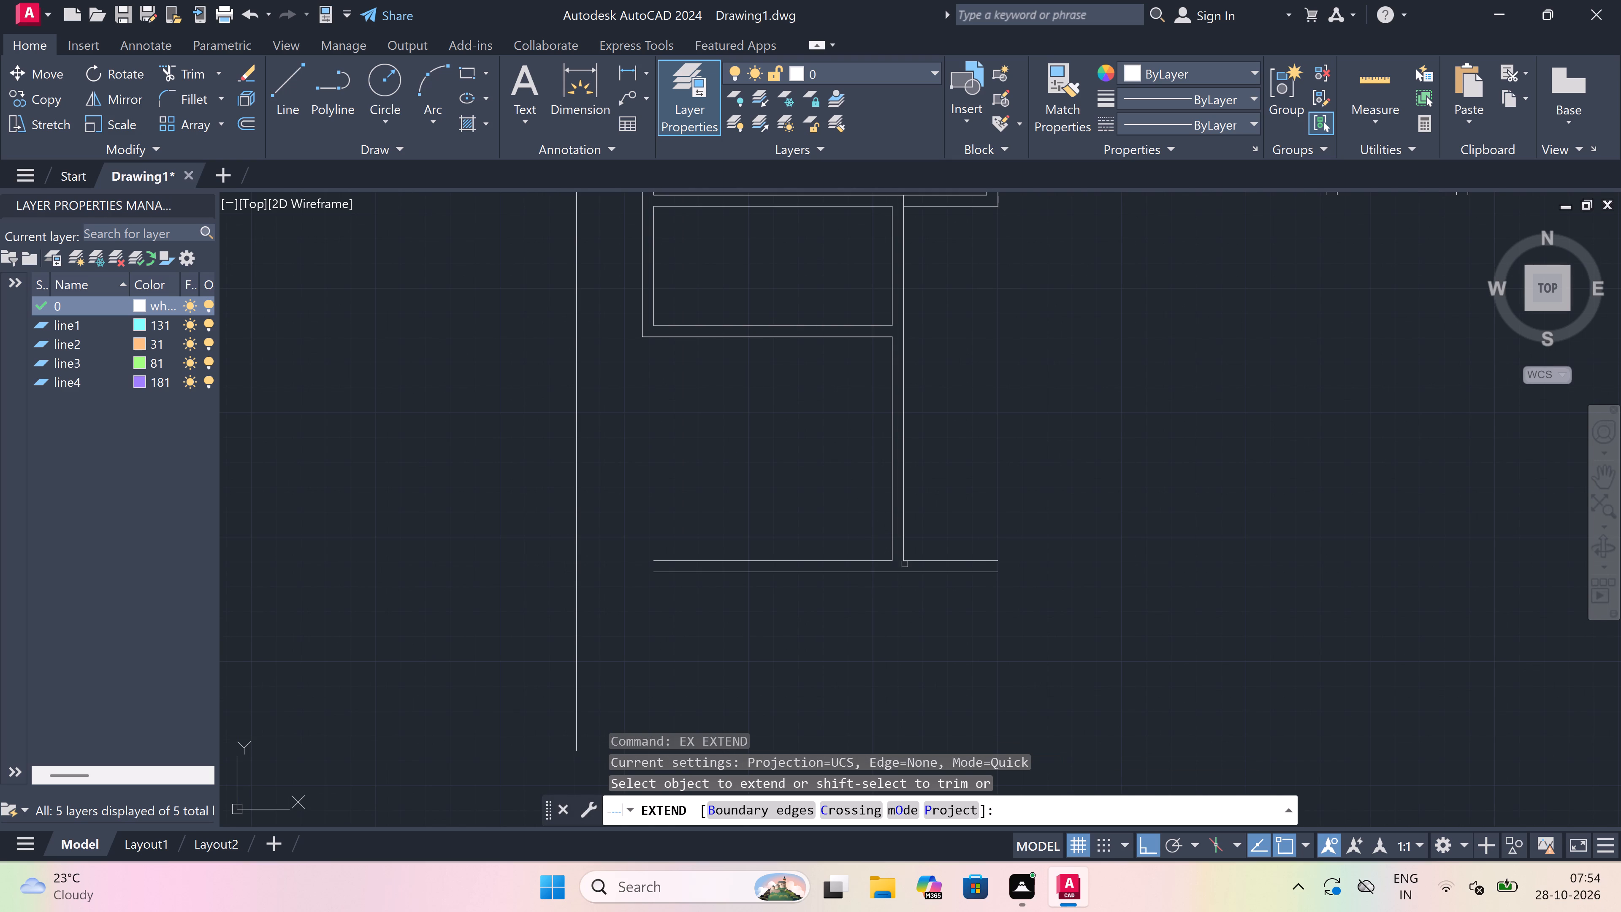
pyautogui.click(905, 545)
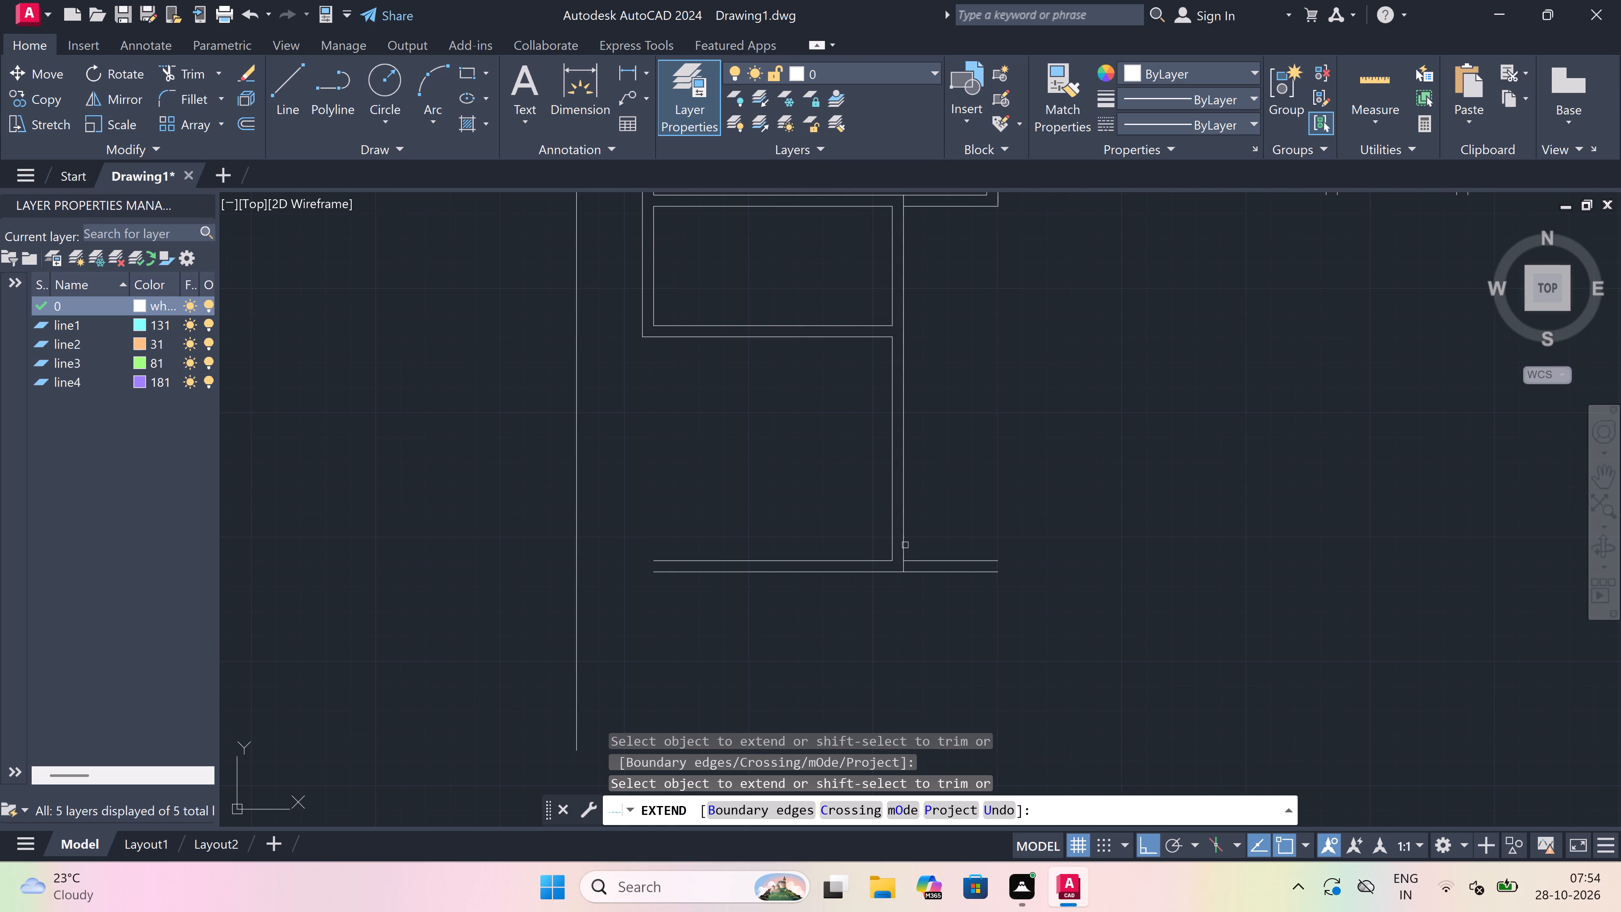
pyautogui.press('Escape')
# Trim off both lines of the lowest double wall that extend beyond the right wall to form a corner.
pyautogui.write('tr')
pyautogui.press('space')
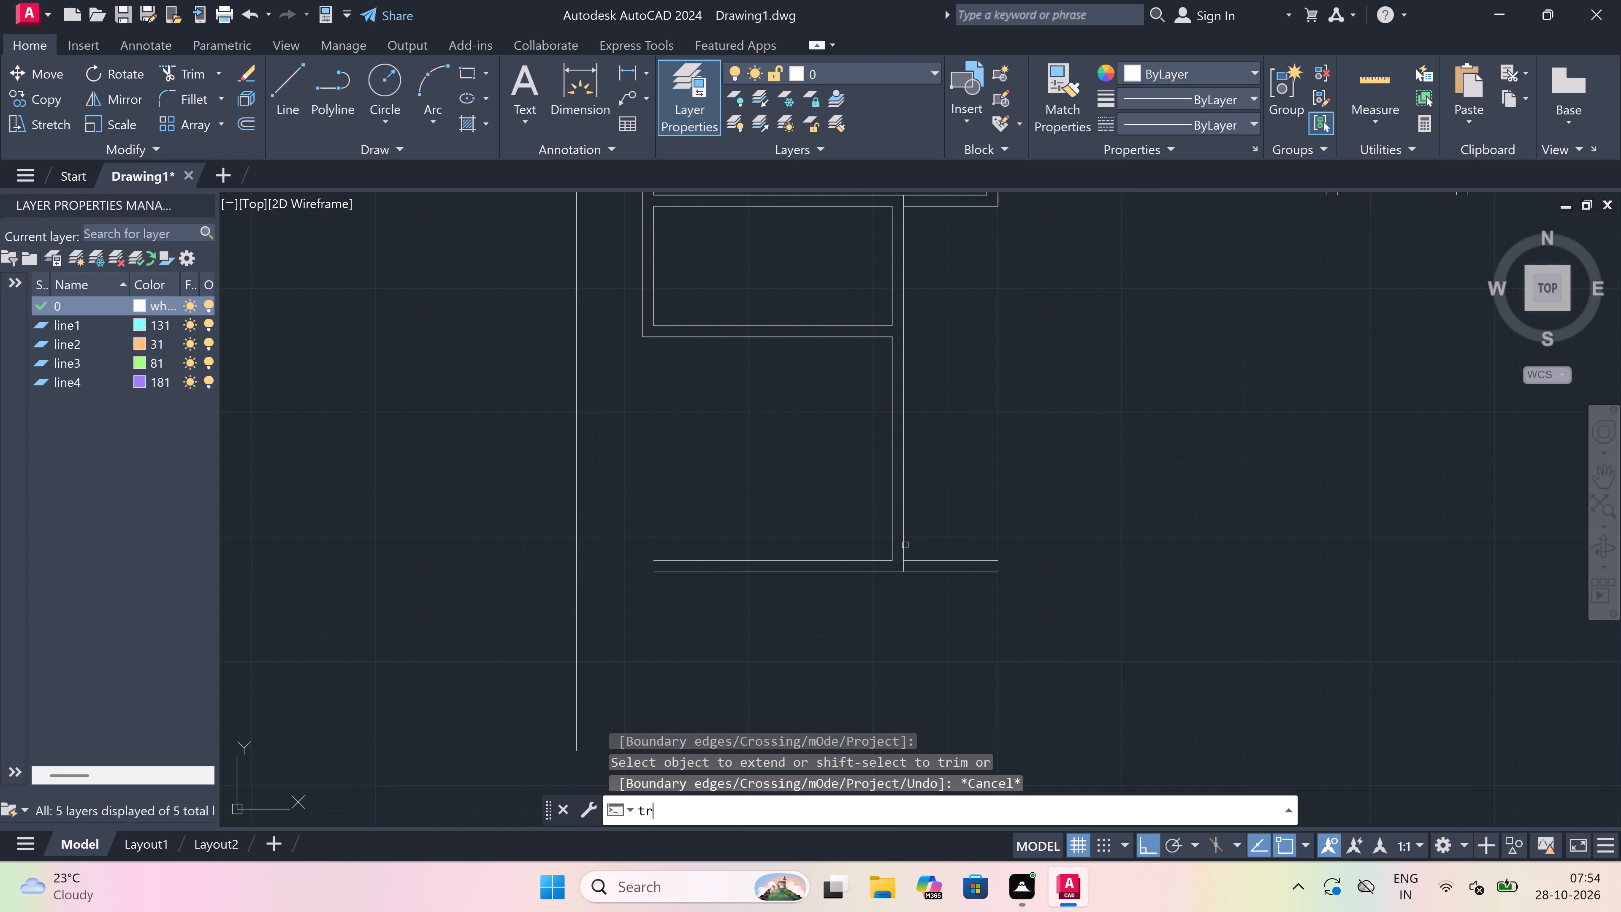
pyautogui.scroll(-3, 905, 545)
pyautogui.scroll(1, 903, 503)
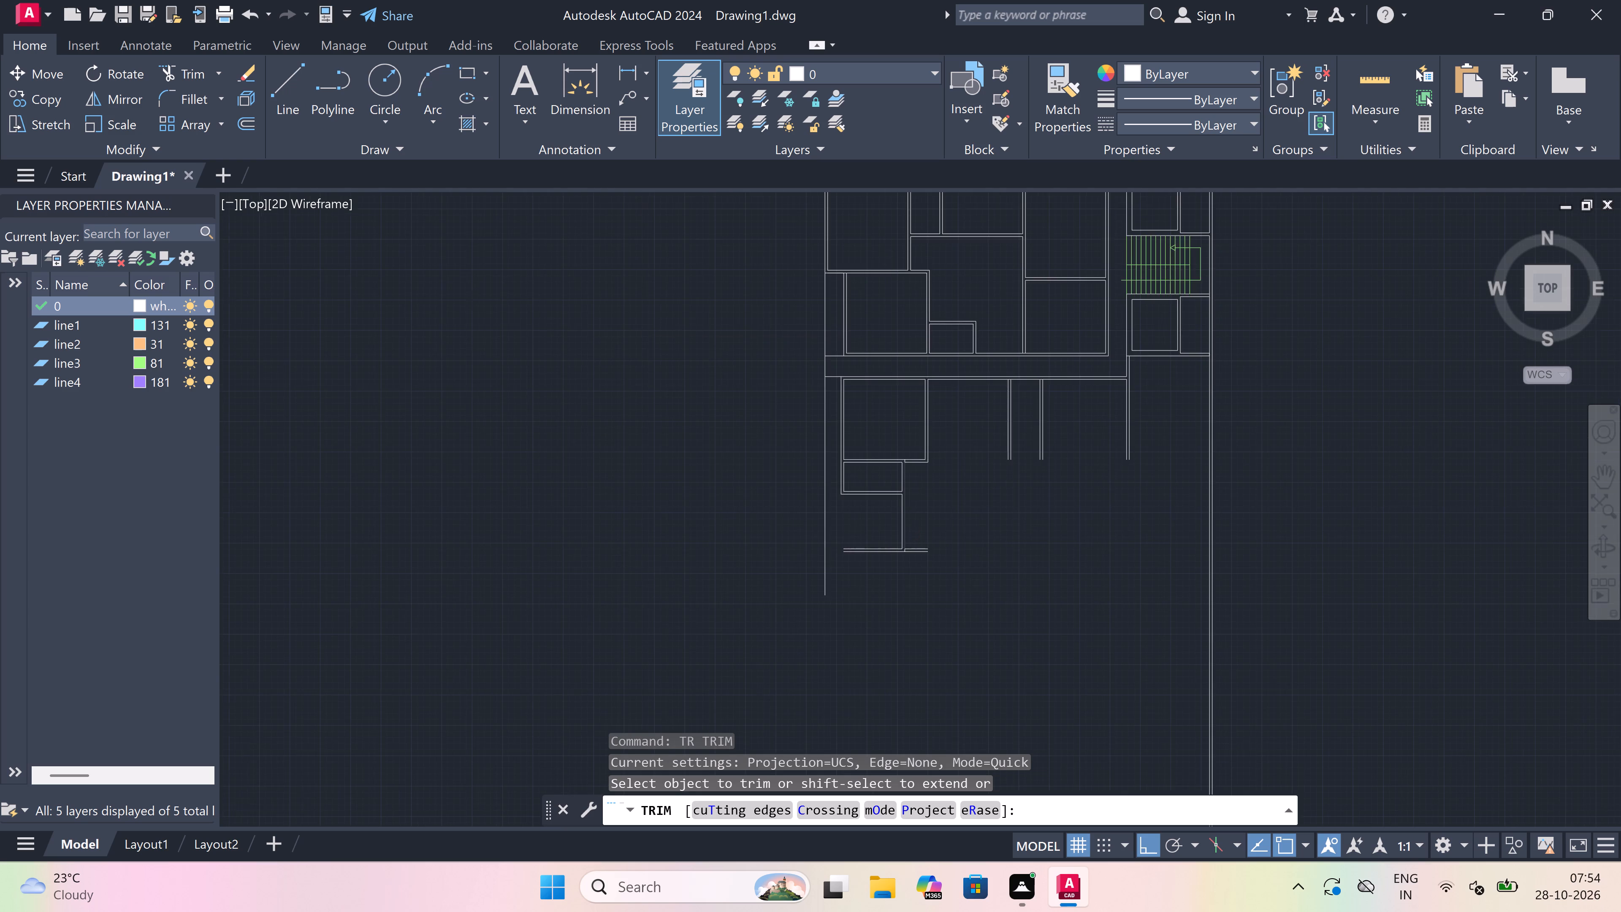
pyautogui.scroll(1, 903, 503)
pyautogui.click(924, 592)
pyautogui.click(914, 671)
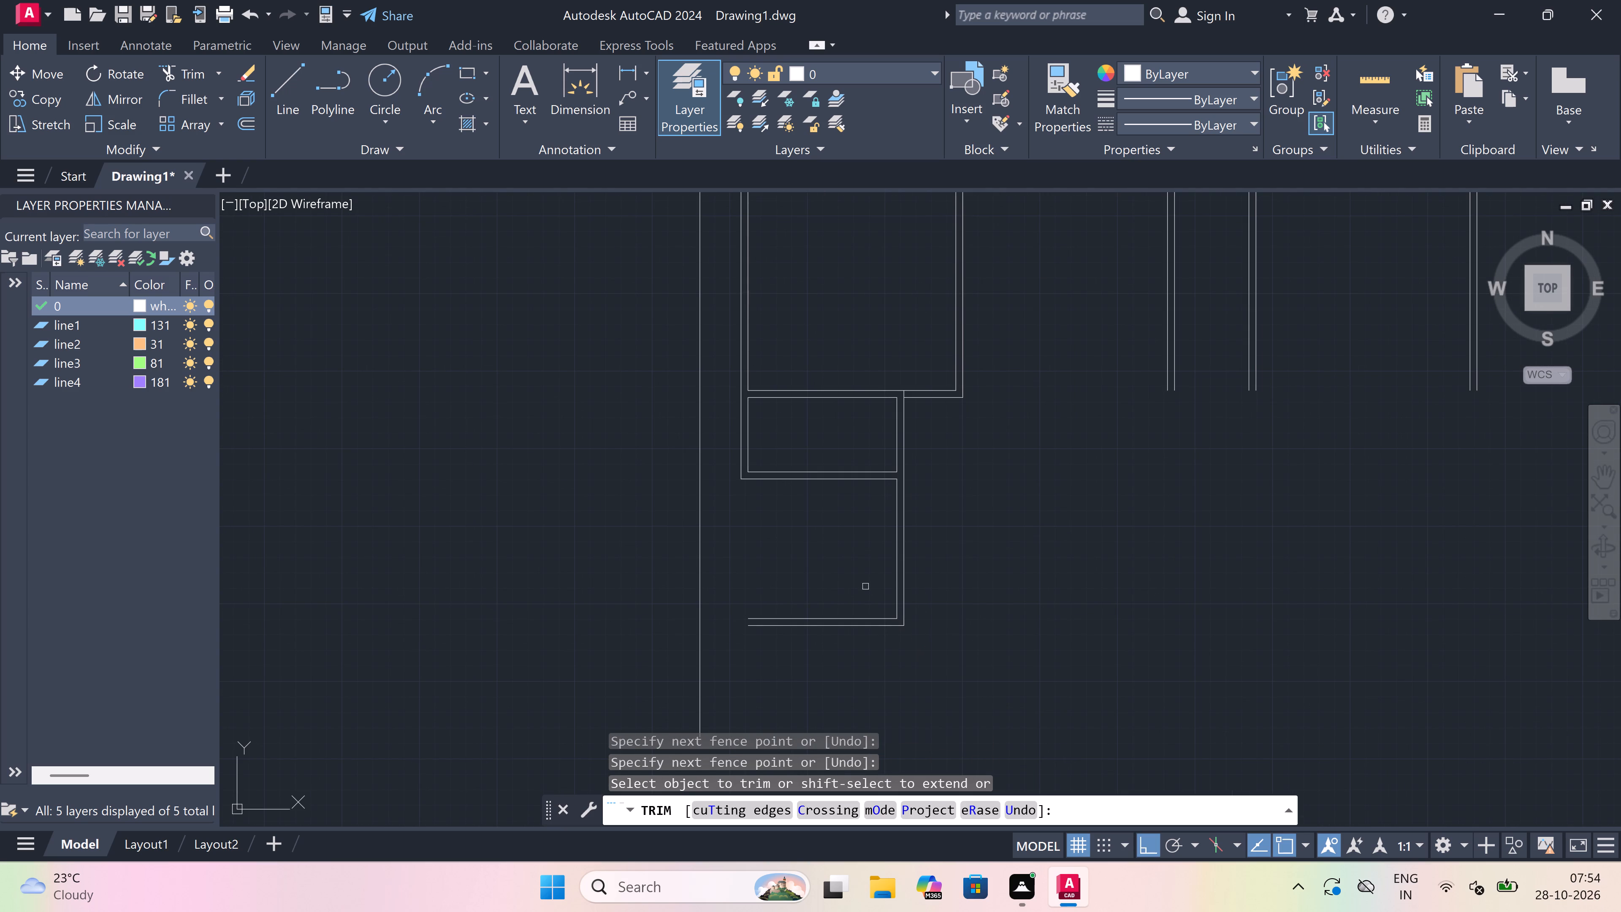
pyautogui.press('Escape')
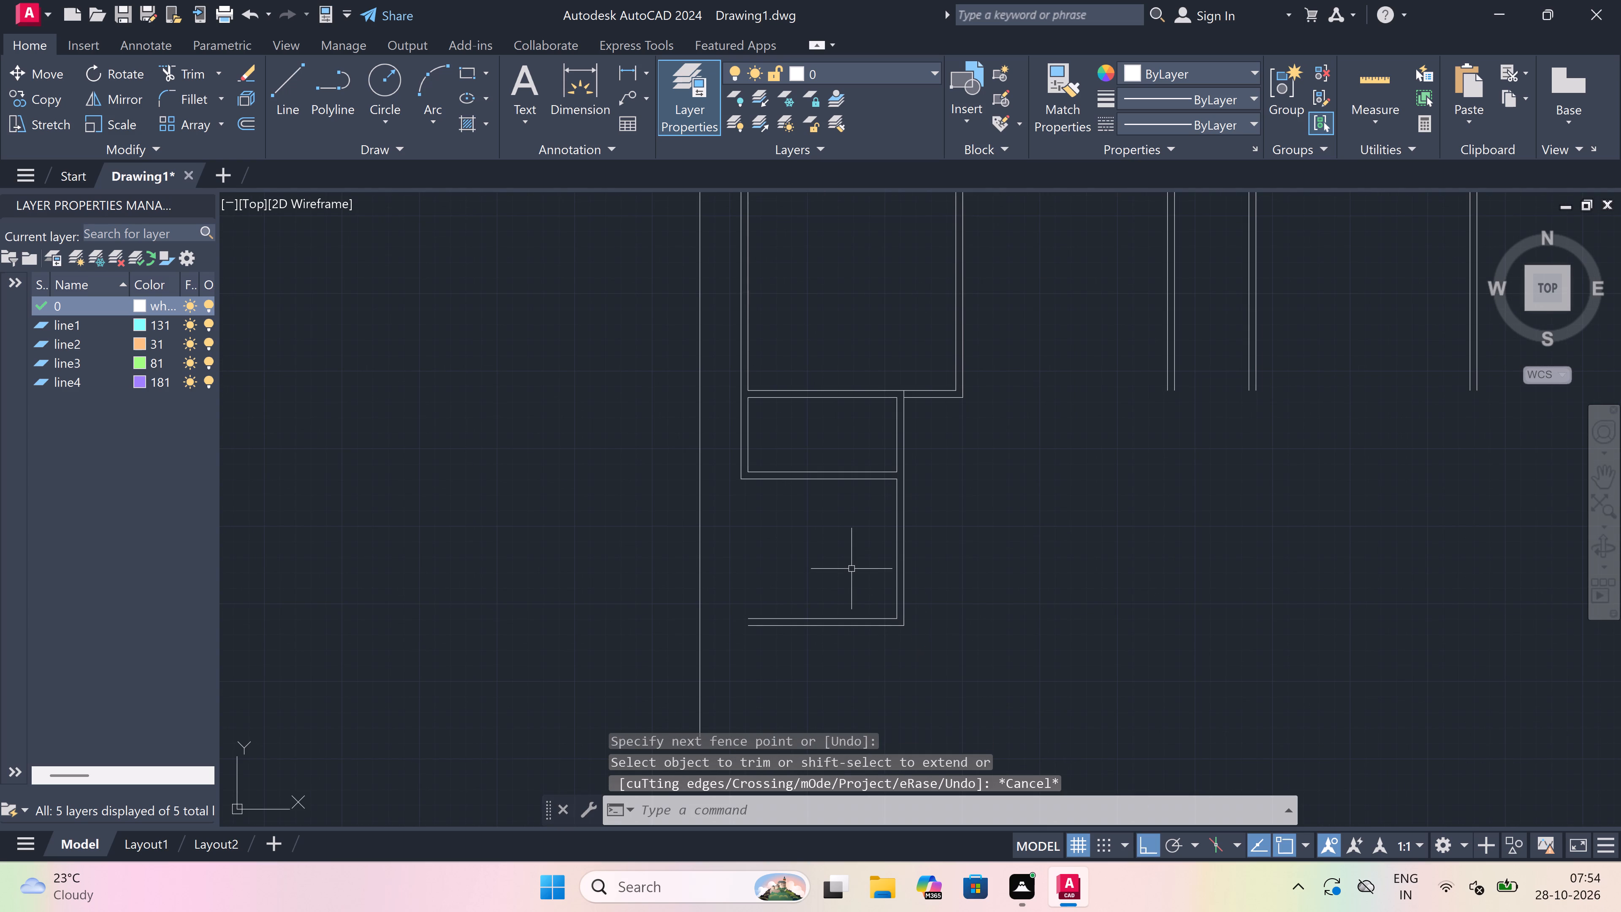
# Draw a line from the lowest room's inner bottom-right corner 10' left, about 7'-6" up, and across to the small room's outer bottom-left corner.
pyautogui.scroll(1, 844, 567)
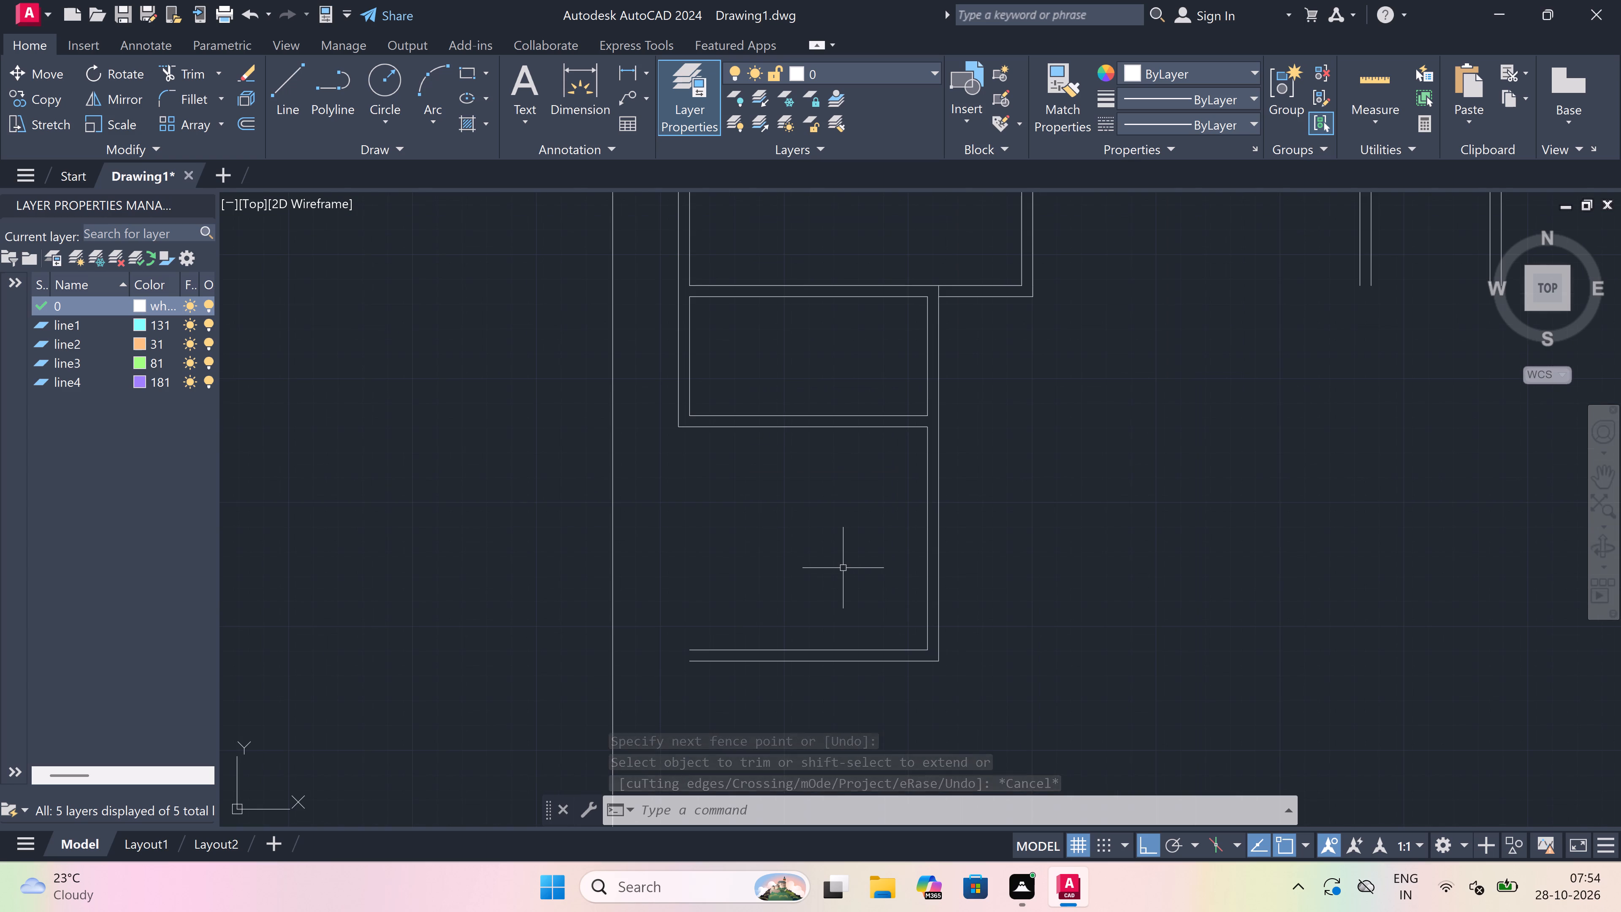
pyautogui.write('l')
pyautogui.press('space')
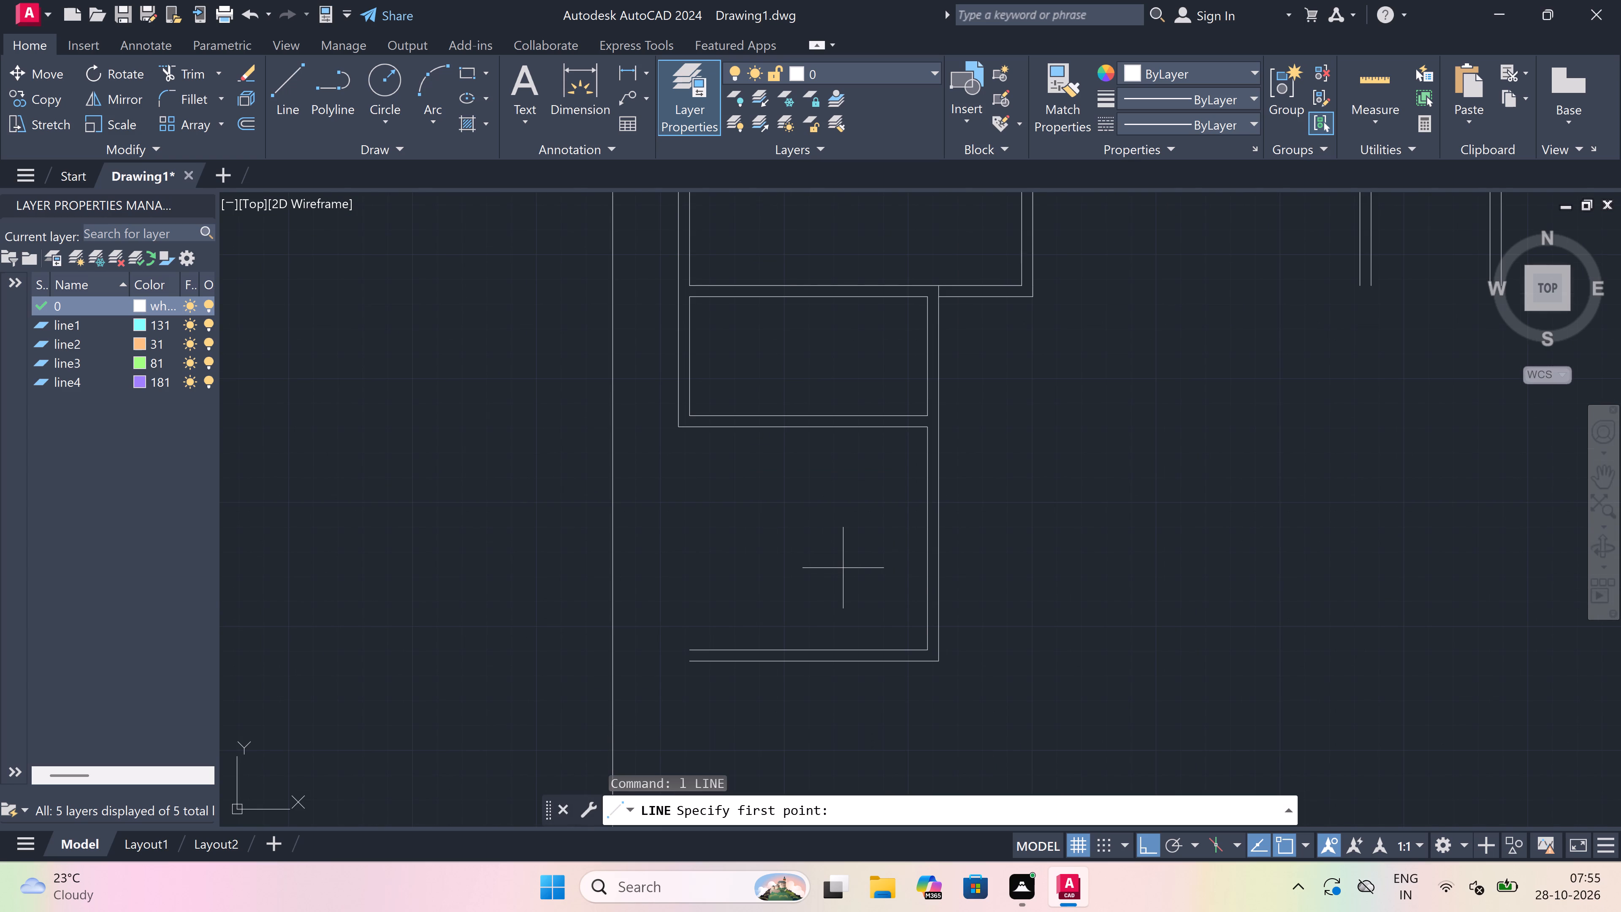
pyautogui.click(926, 652)
pyautogui.write("10'")
pyautogui.press('space')
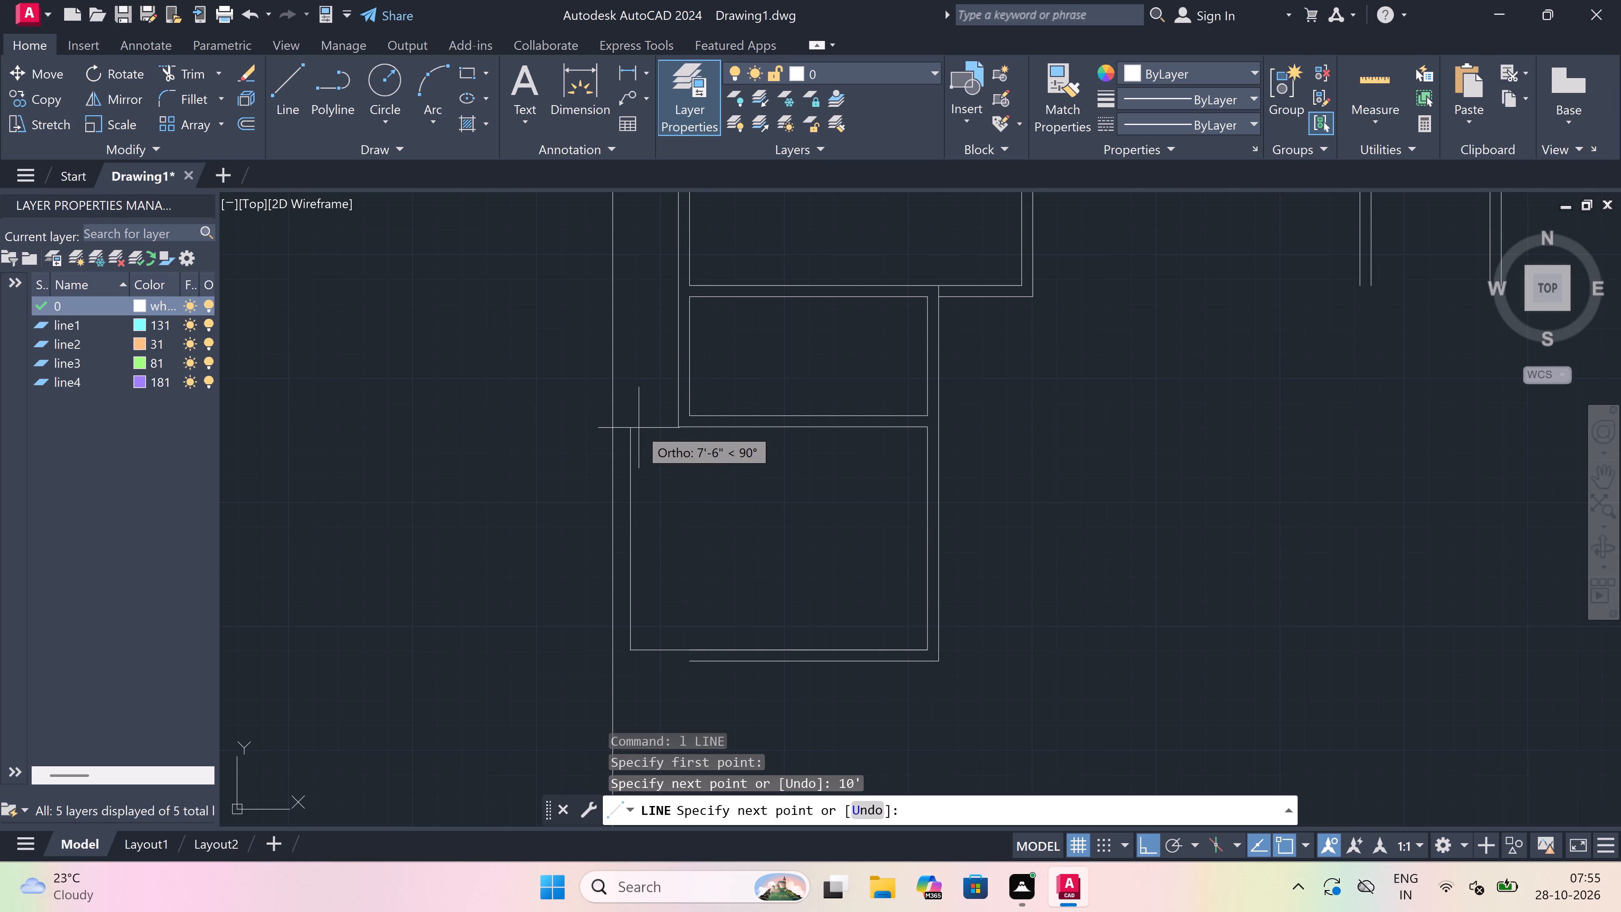
pyautogui.scroll(-3, 639, 428)
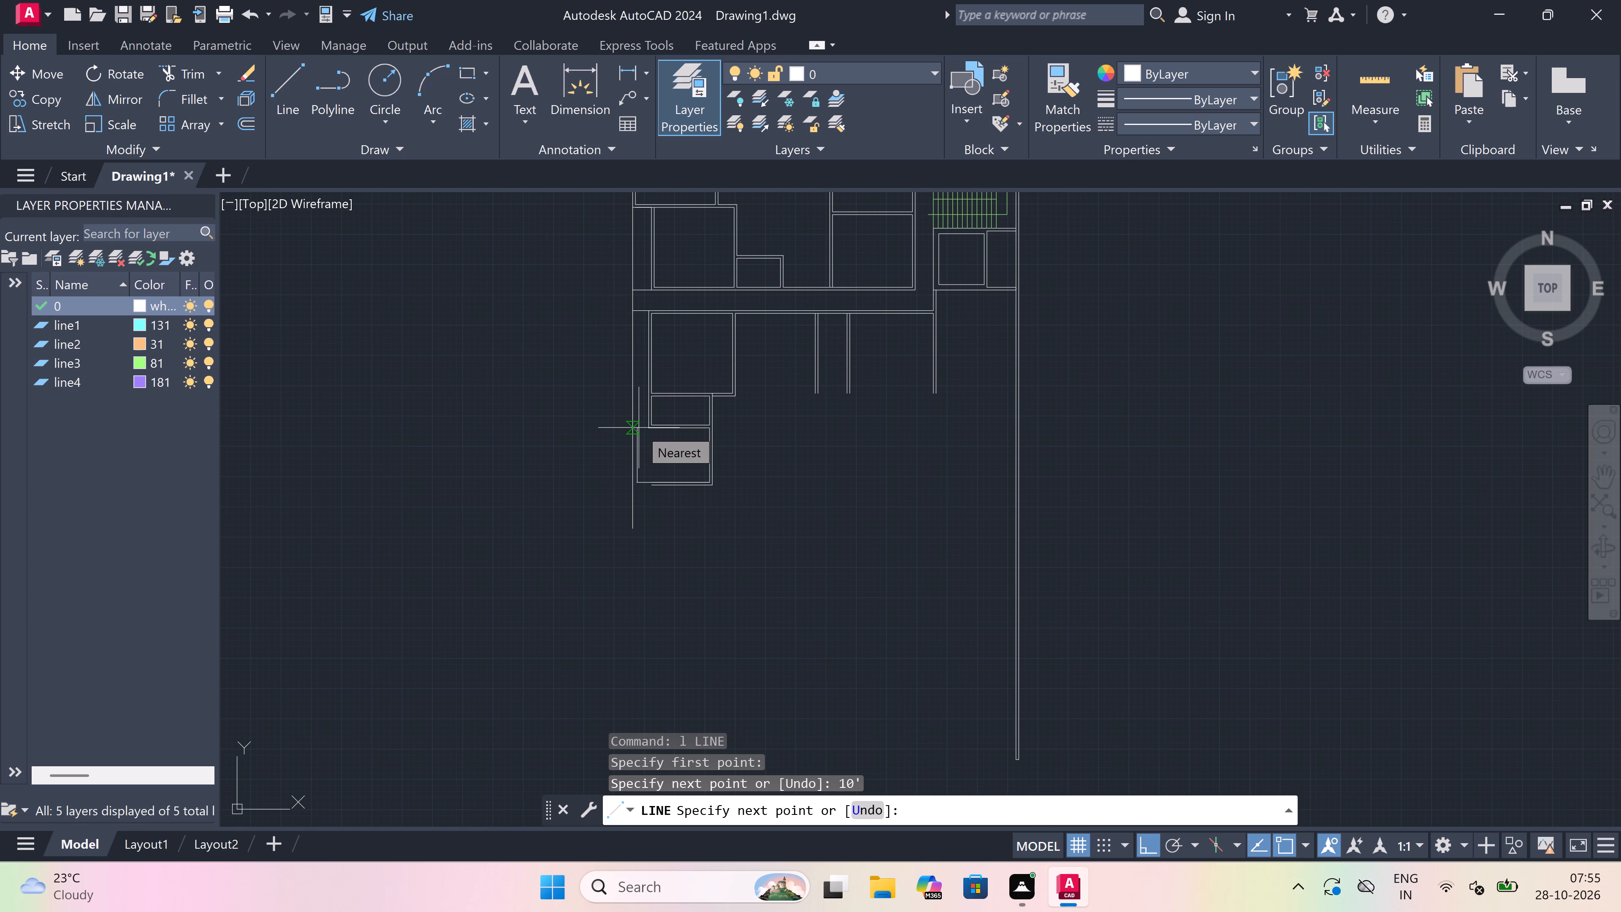
pyautogui.scroll(2, 639, 424)
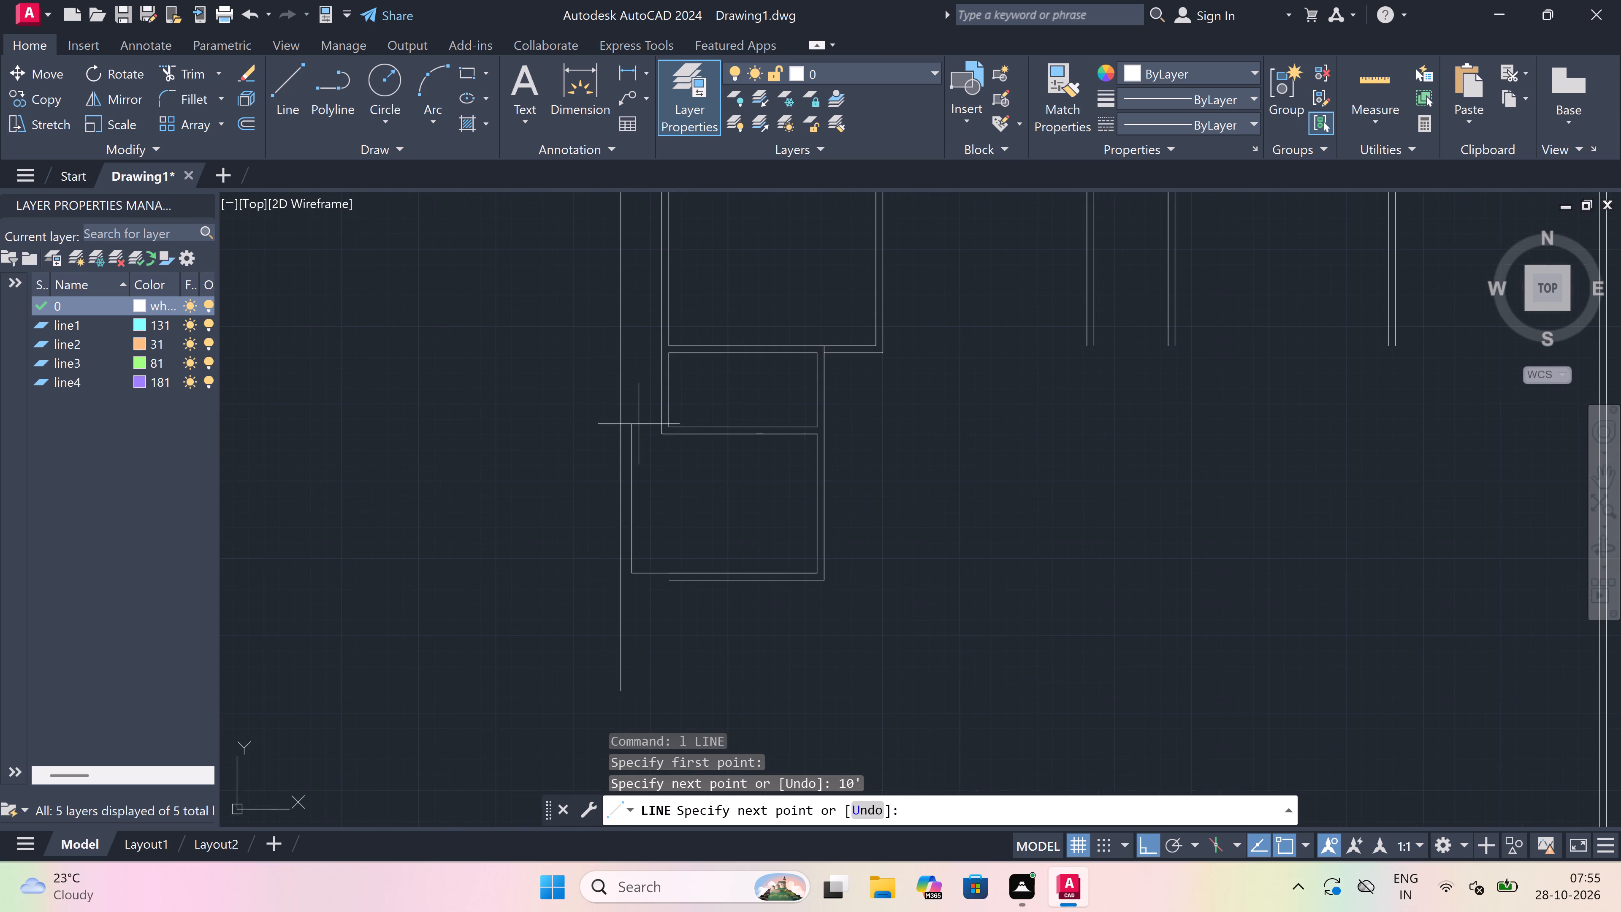
pyautogui.scroll(4, 653, 439)
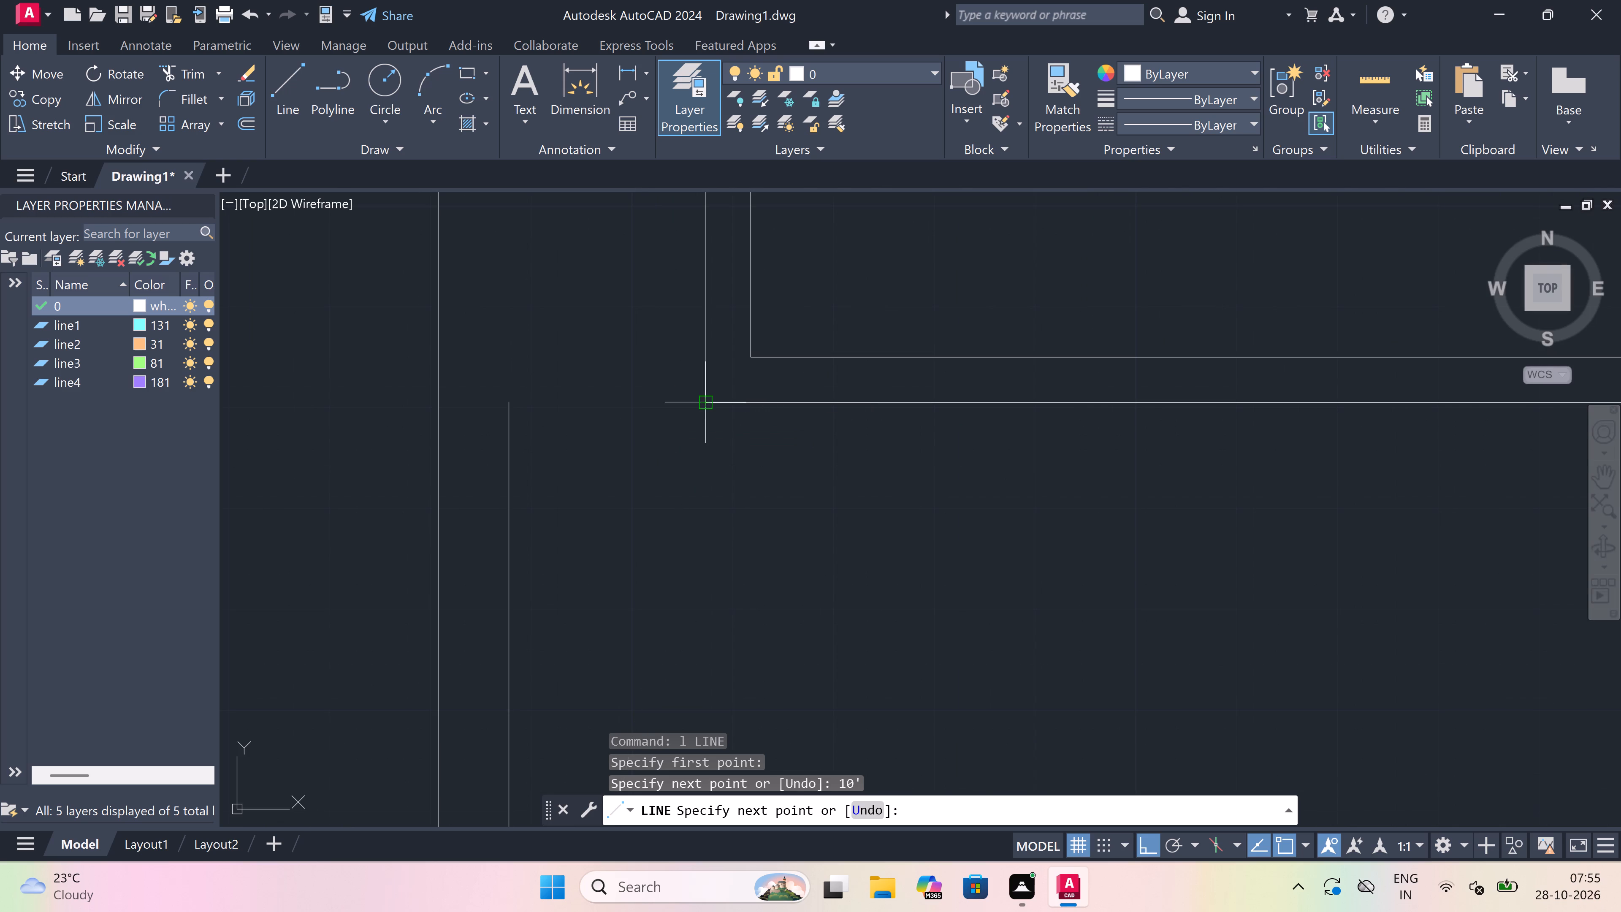
pyautogui.moveTo(505, 401); pyautogui.dragTo(556, 407)
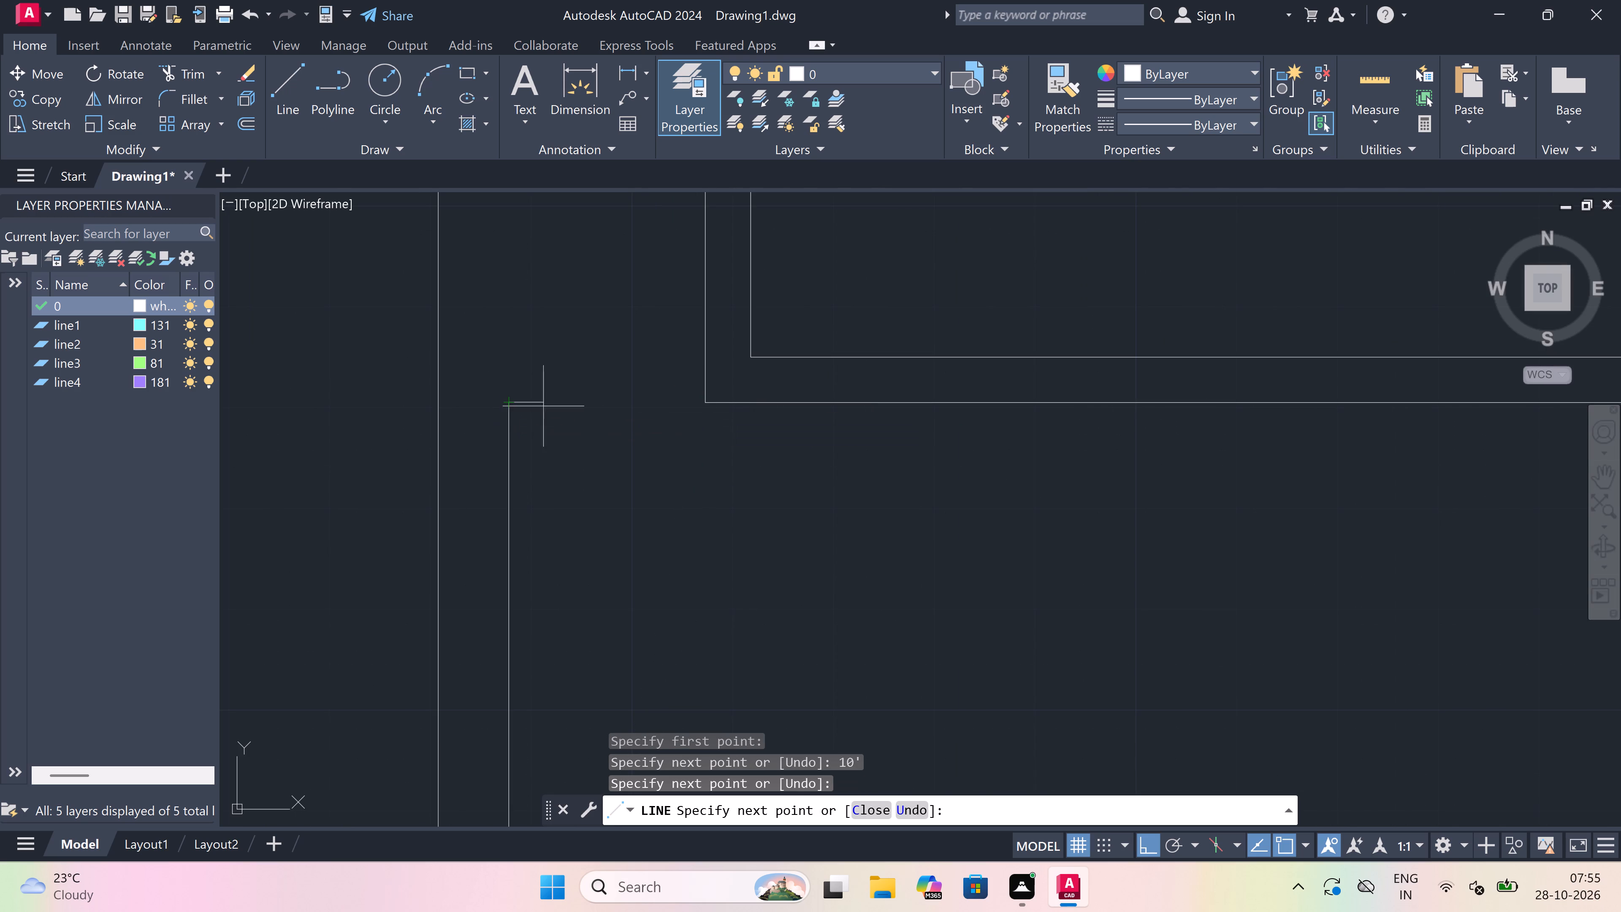
pyautogui.click(705, 410)
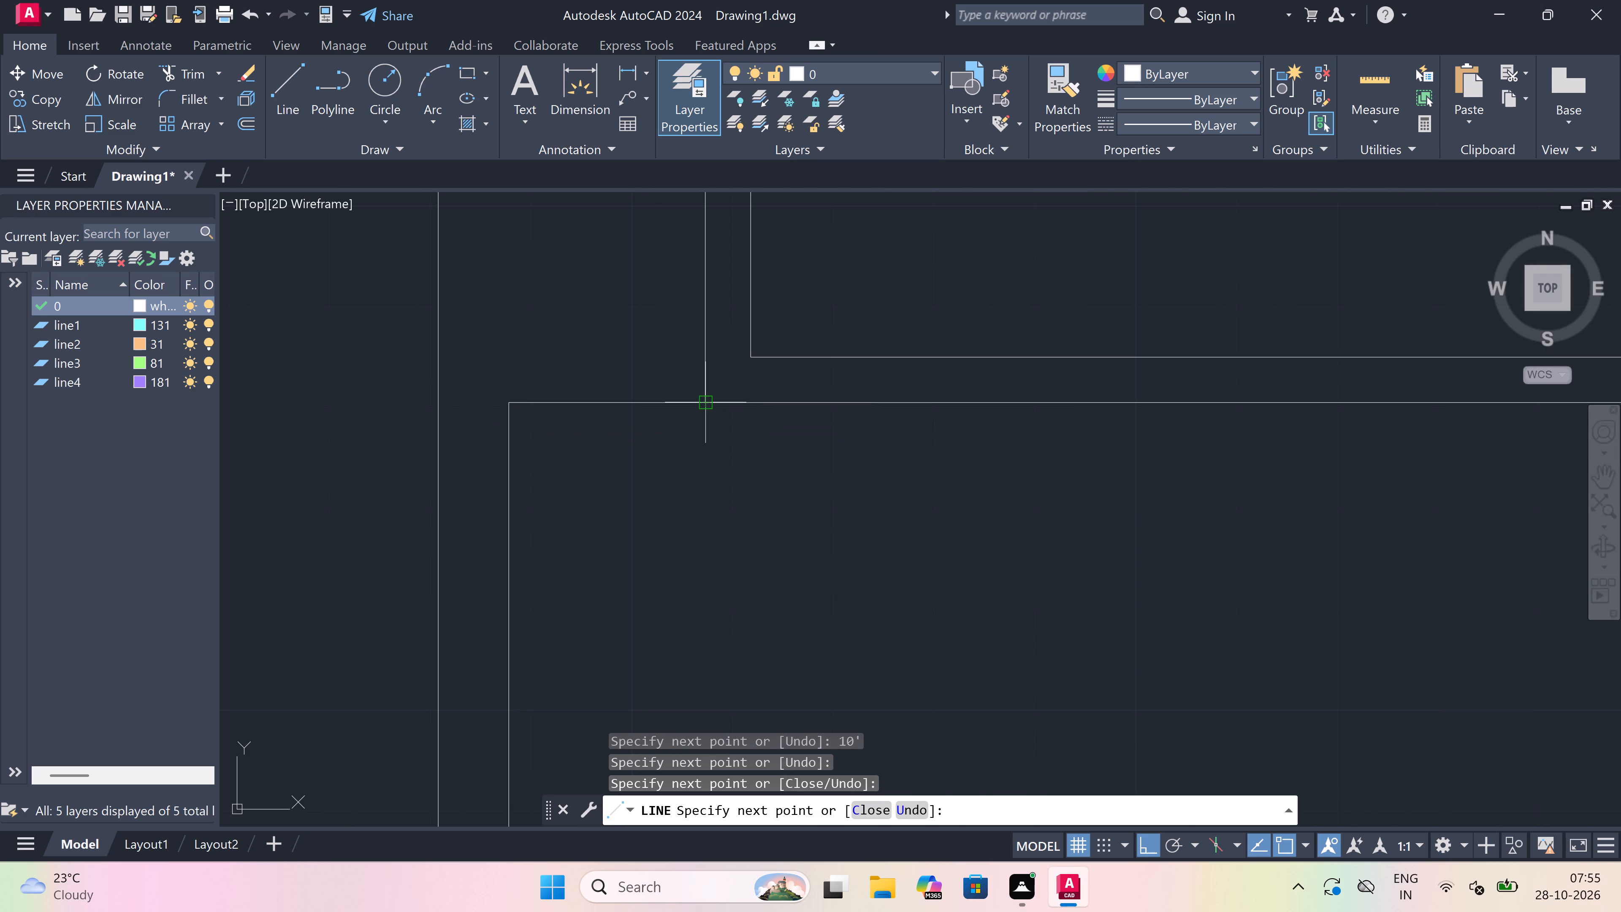
pyautogui.press('Escape')
# Draw the top wall's upper line from the small room's inner bottom-left corner leftward, closing its end at the lowest room's top-left corner.
pyautogui.press('space')
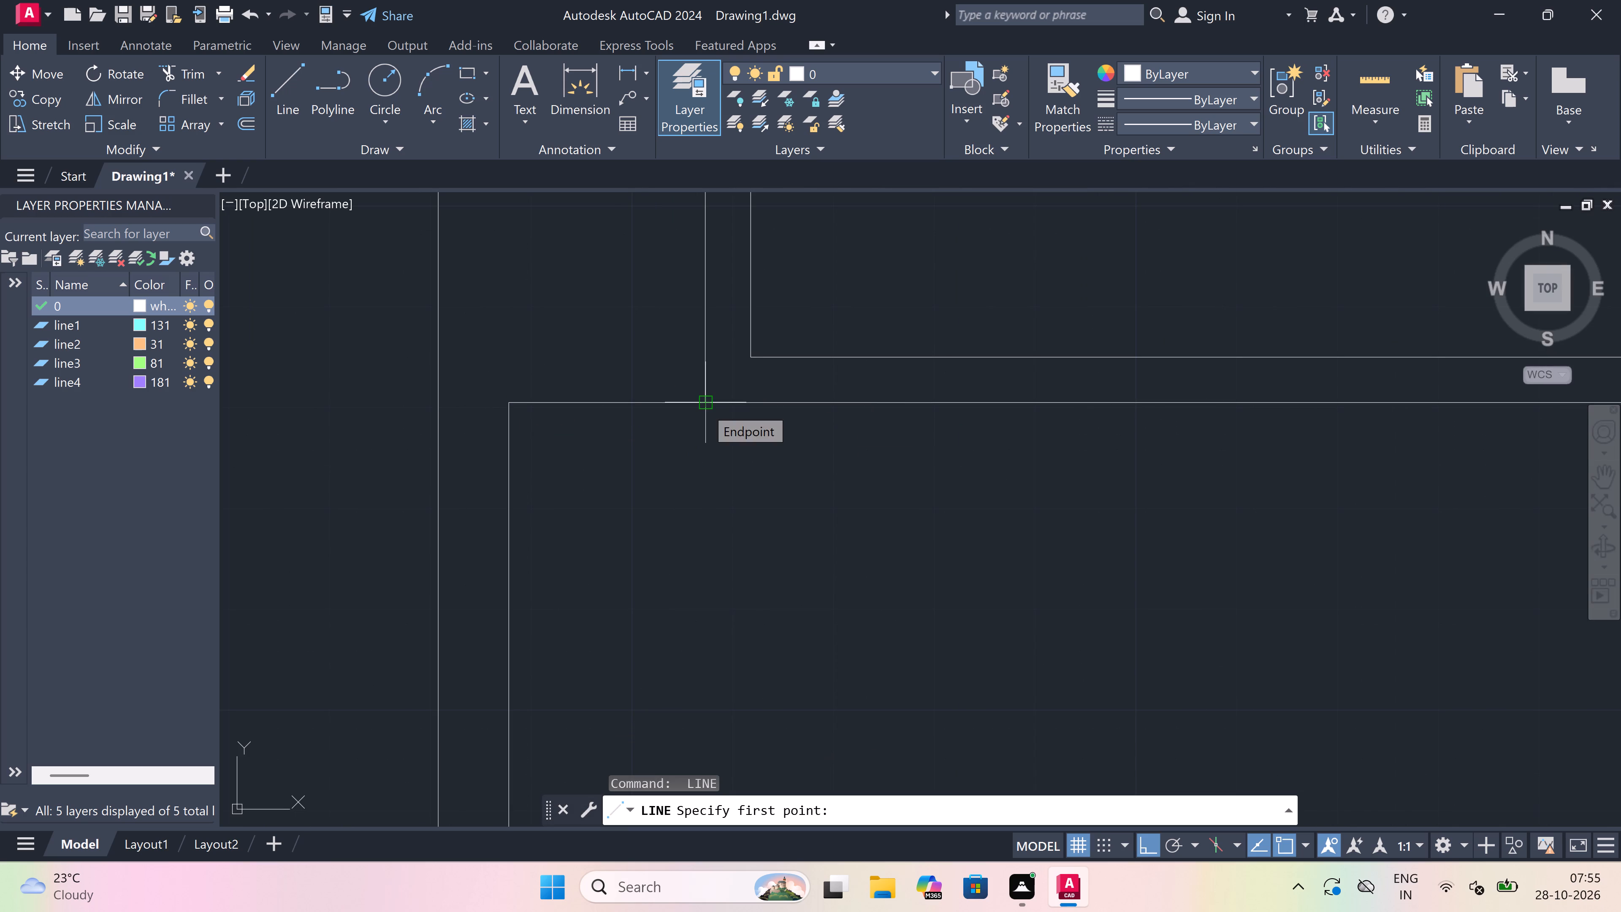
pyautogui.click(751, 360)
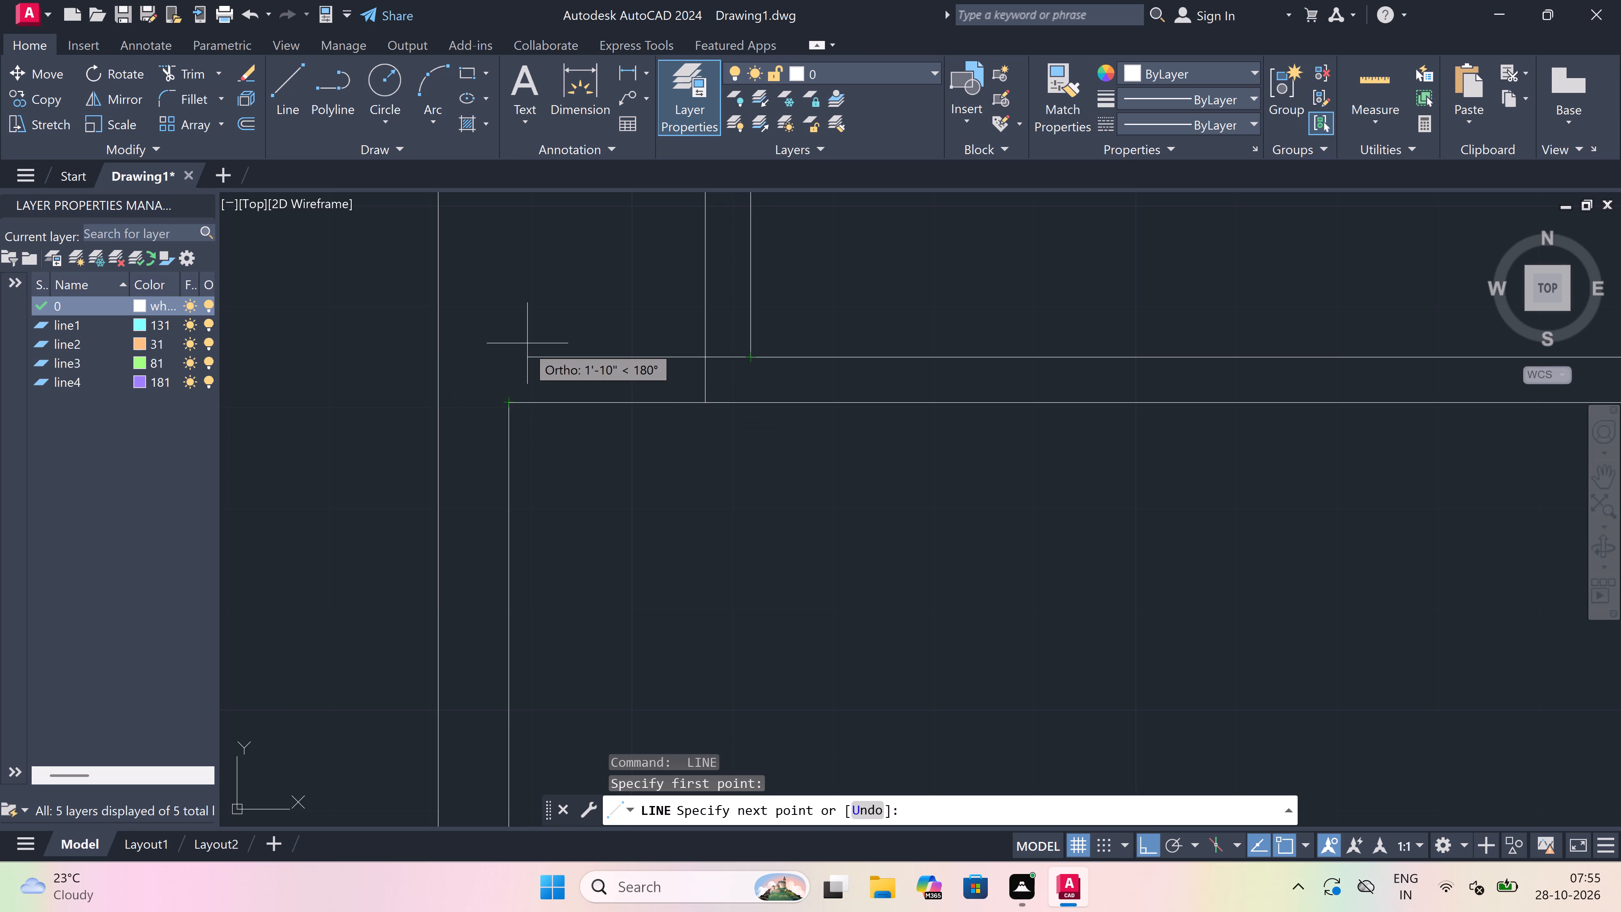
pyautogui.click(510, 363)
pyautogui.click(510, 406)
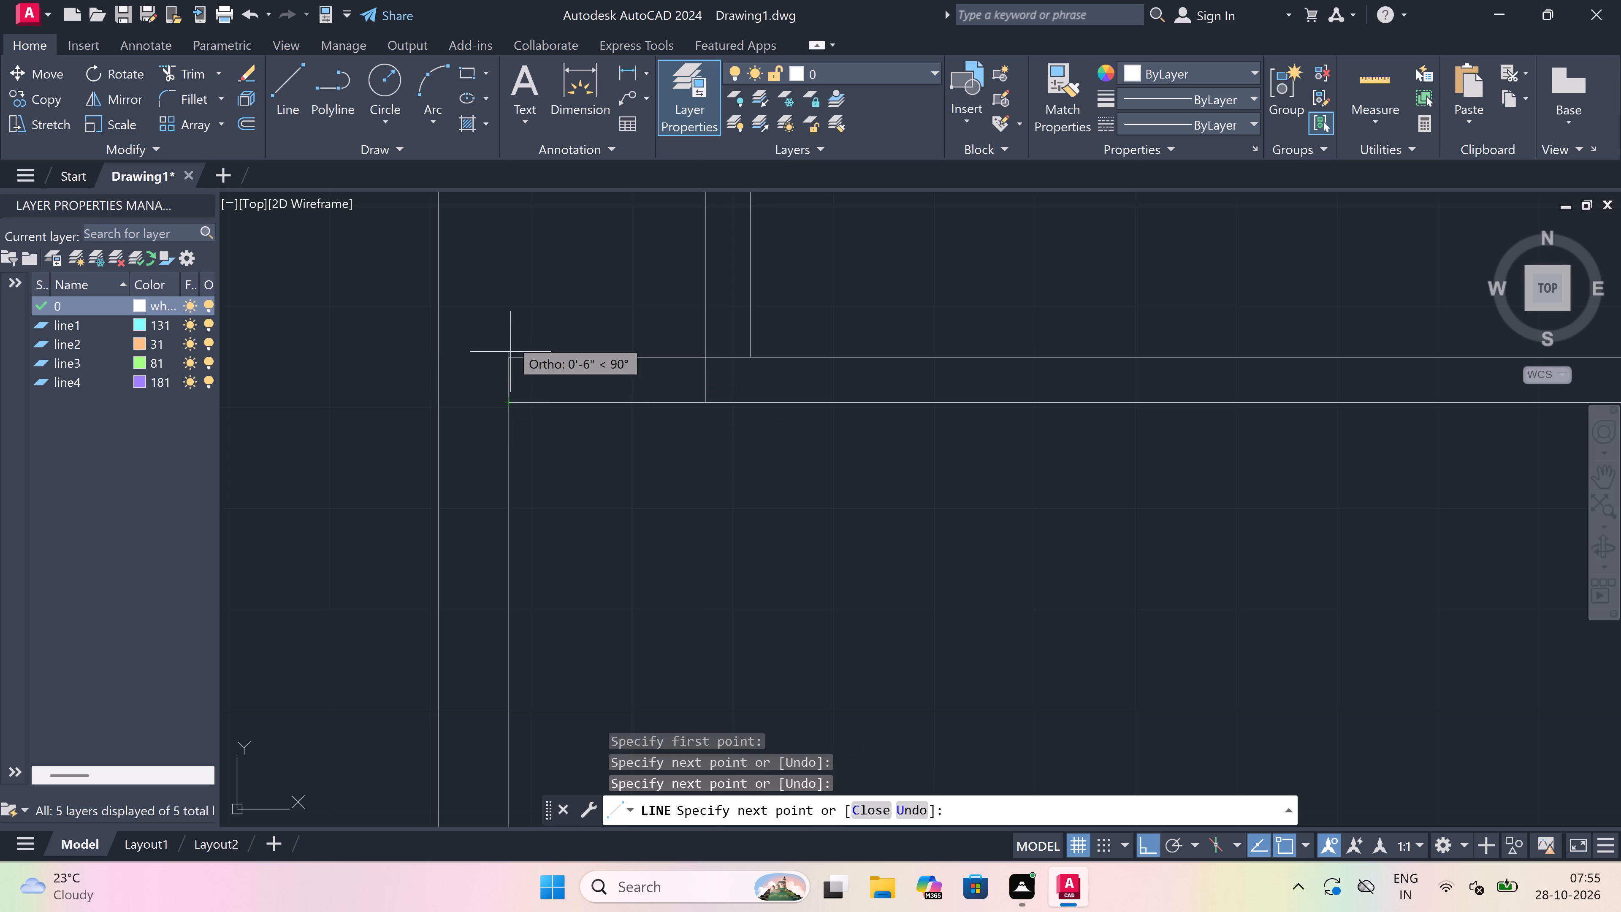
pyautogui.click(512, 356)
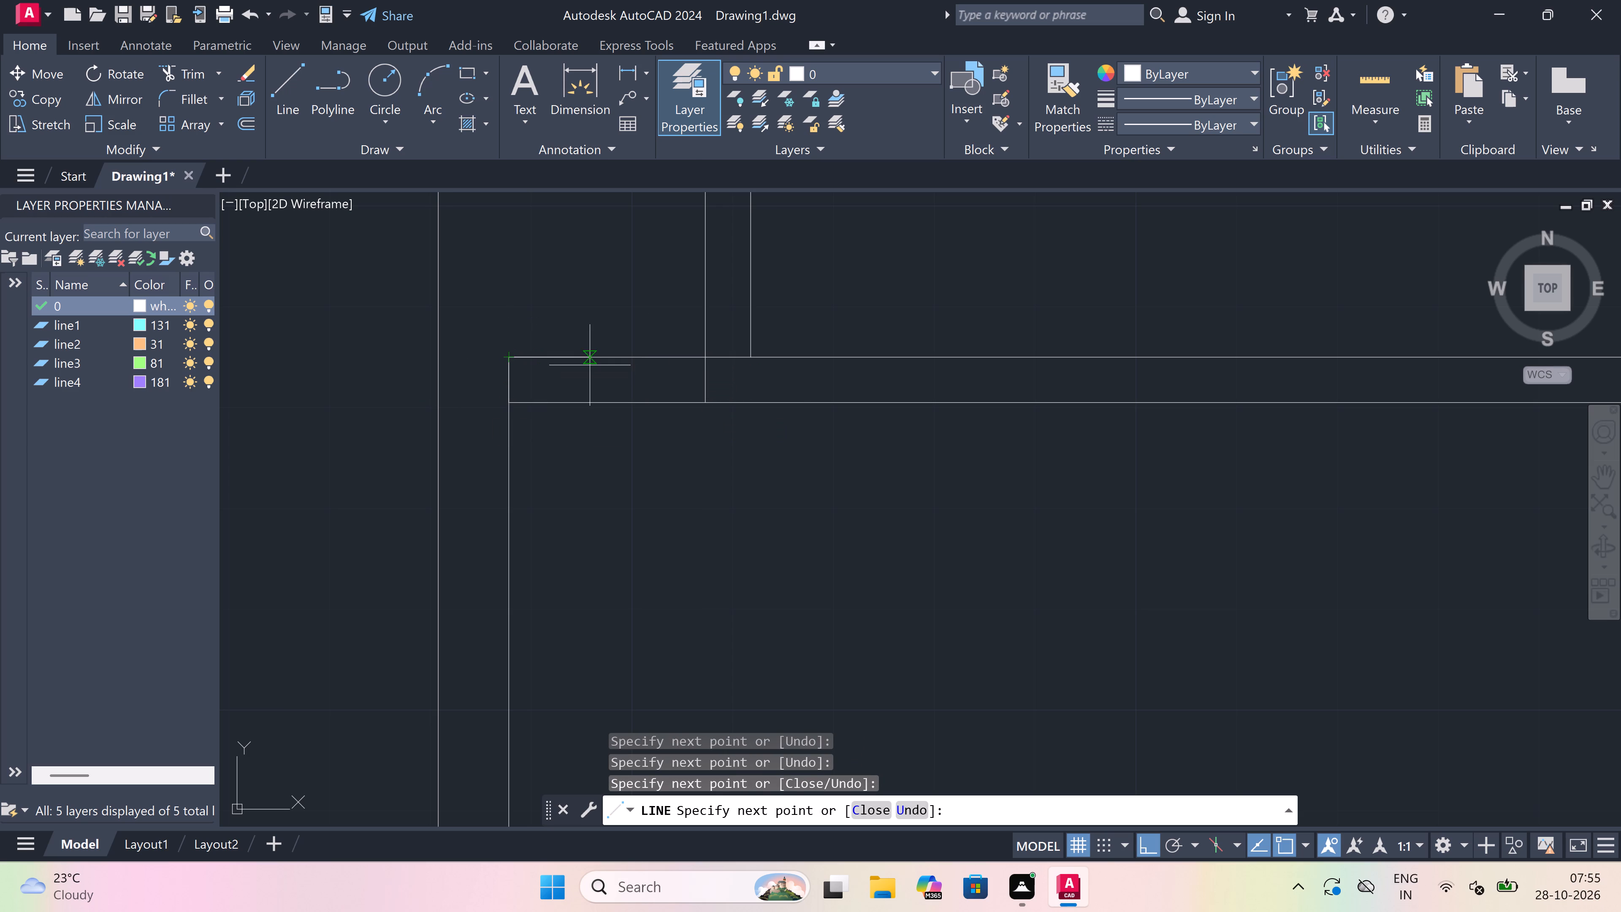
# Continue the line 4.5" right, down past the room's bottom line, and across to the left end of the bottom wall's outer line.
pyautogui.write('4.5')
pyautogui.hotkey('shift', '"')
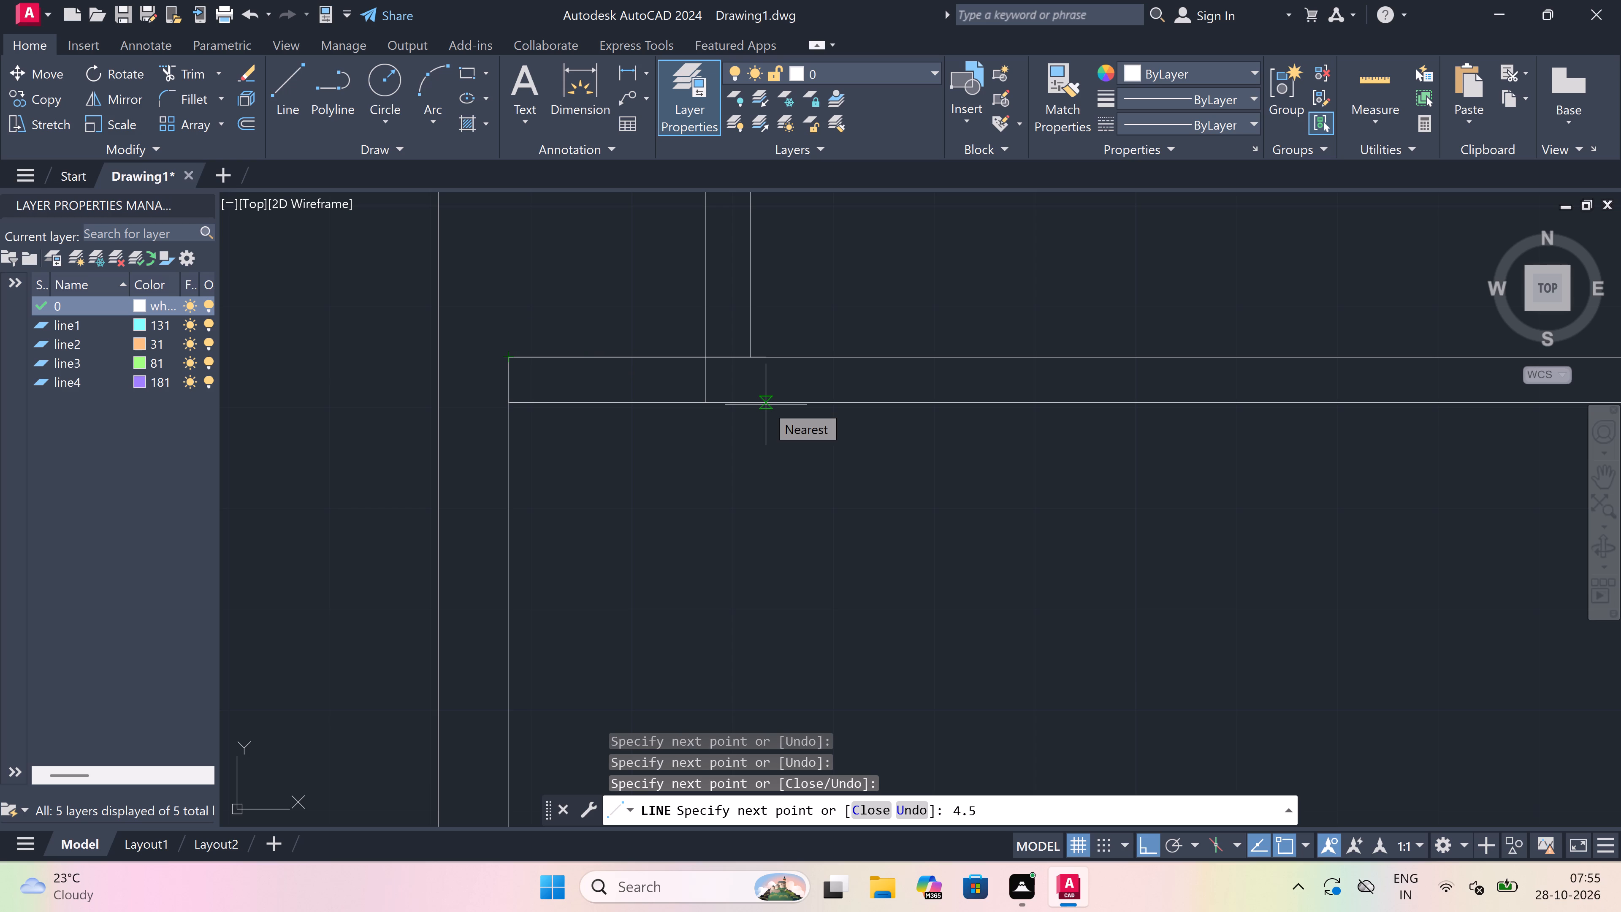
pyautogui.press('space')
pyautogui.scroll(-4, 765, 405)
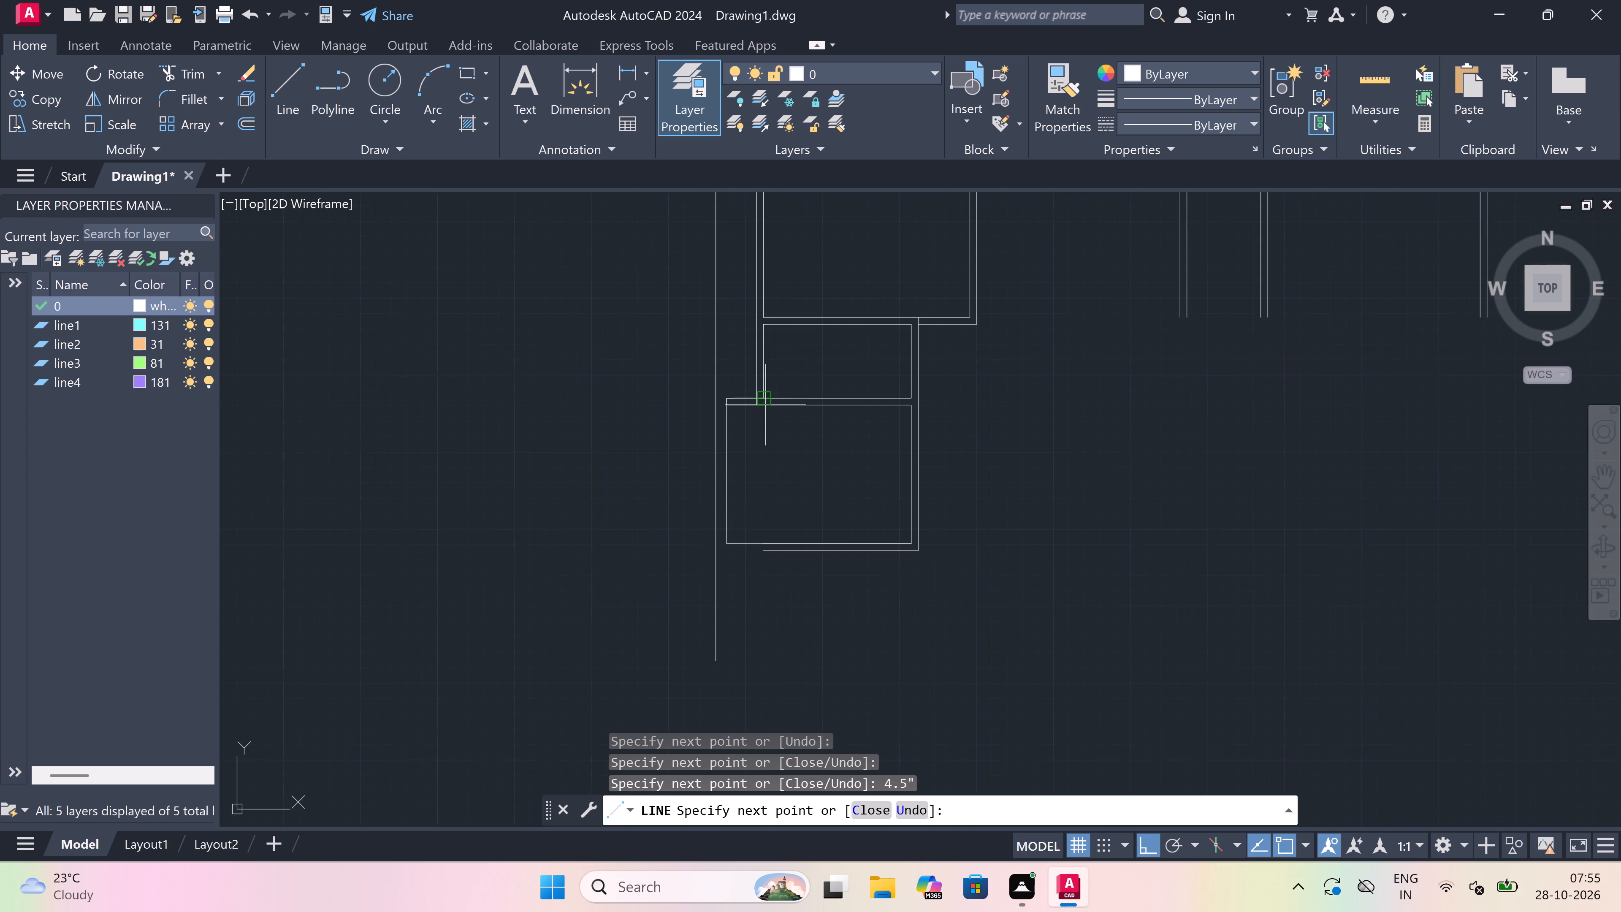
pyautogui.scroll(4, 728, 545)
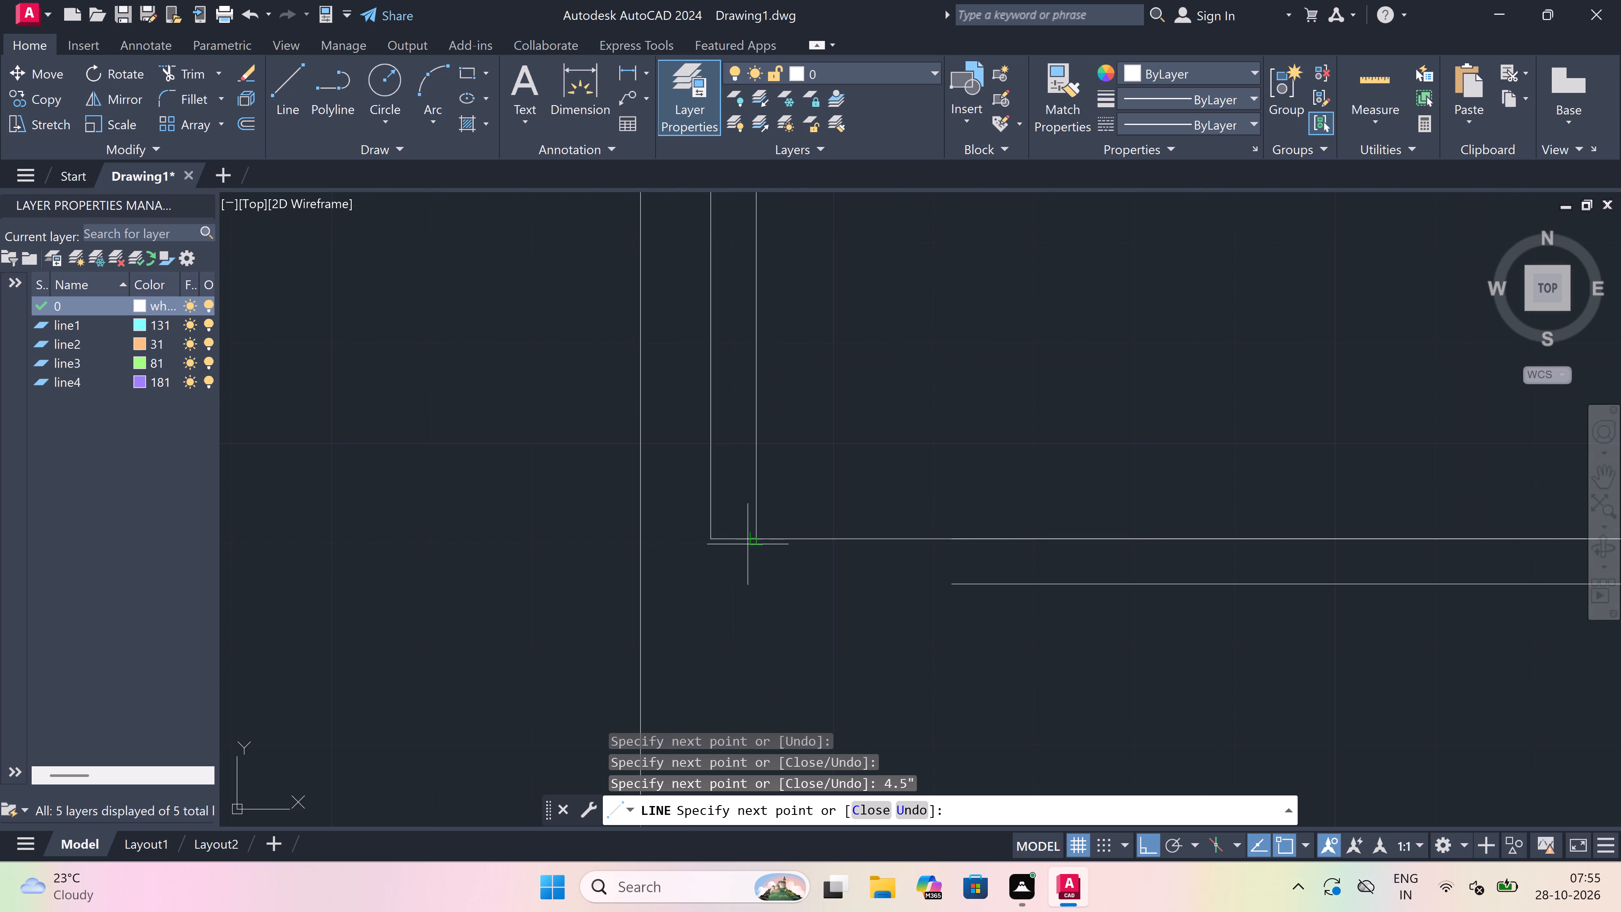
pyautogui.click(753, 539)
pyautogui.scroll(1, 764, 591)
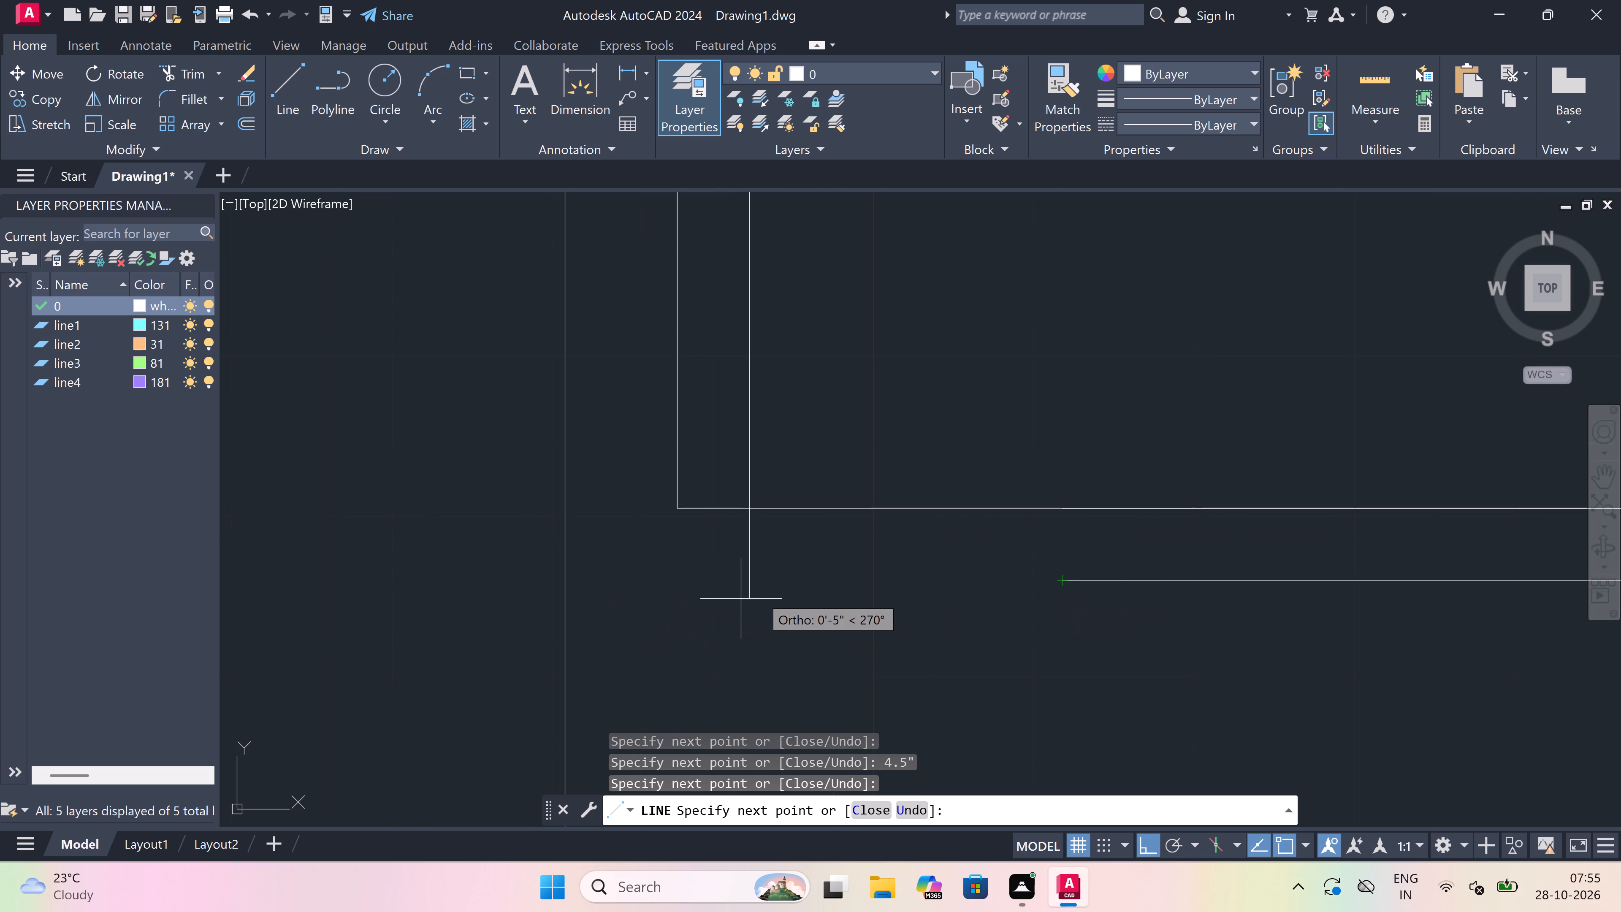
pyautogui.moveTo(750, 578); pyautogui.dragTo(792, 584)
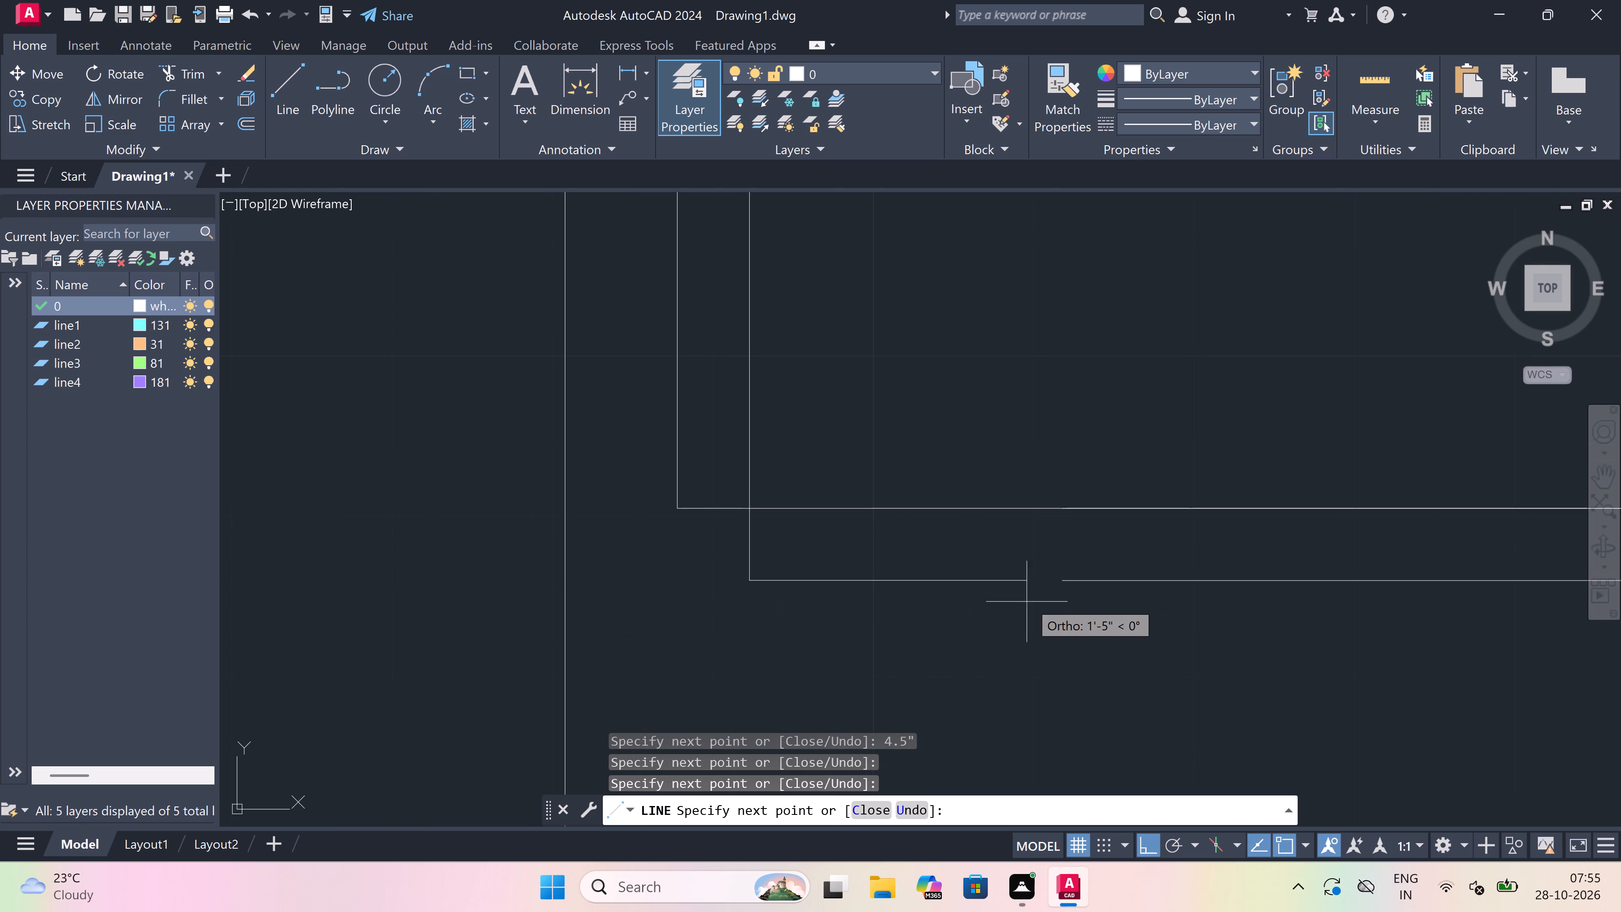
pyautogui.click(1057, 587)
pyautogui.press('Escape')
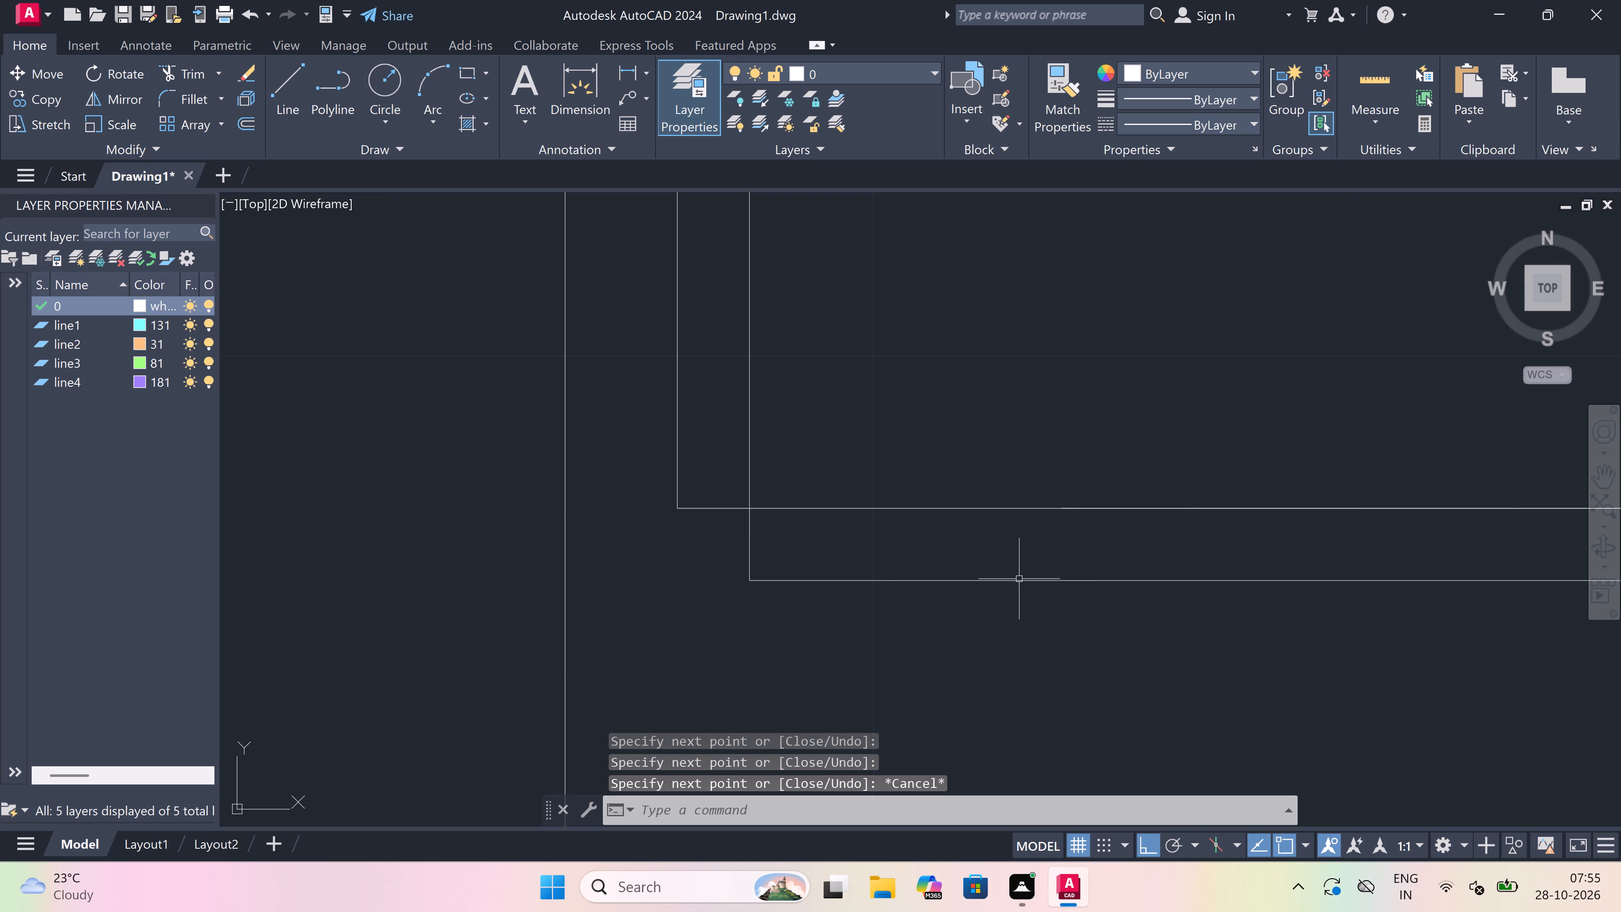
# Fillet the bottom wall's outer line with the left wall's outer line to close the lowest room's bottom-left corner.
pyautogui.press('f')
pyautogui.press('space')
pyautogui.moveTo(811, 555); pyautogui.dragTo(808, 561)
pyautogui.click(773, 581)
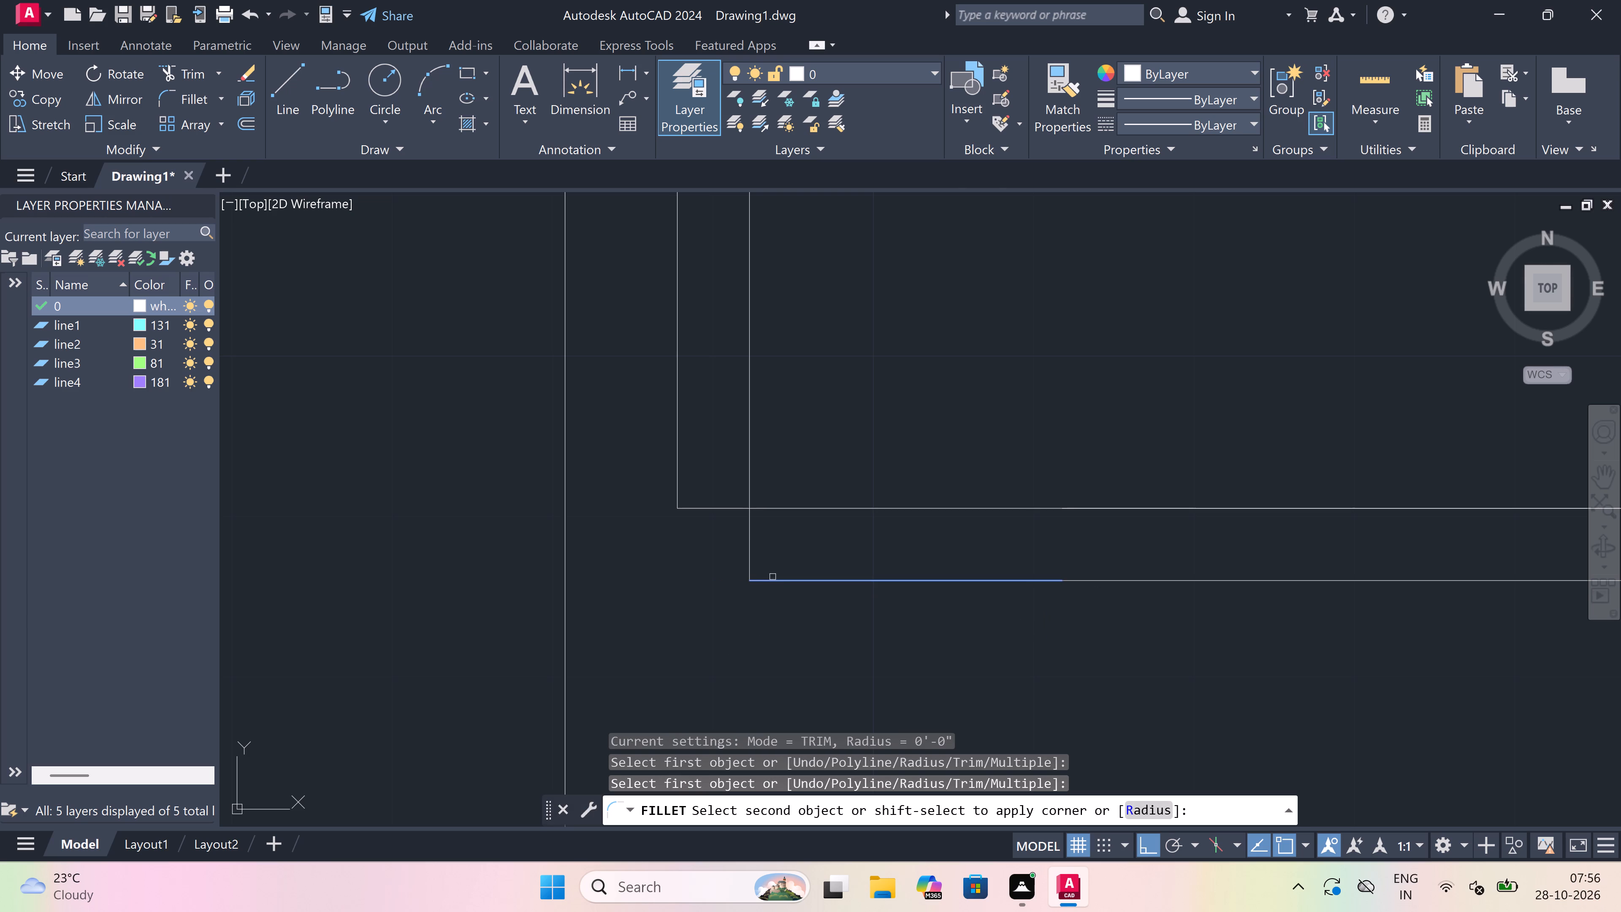
pyautogui.click(677, 486)
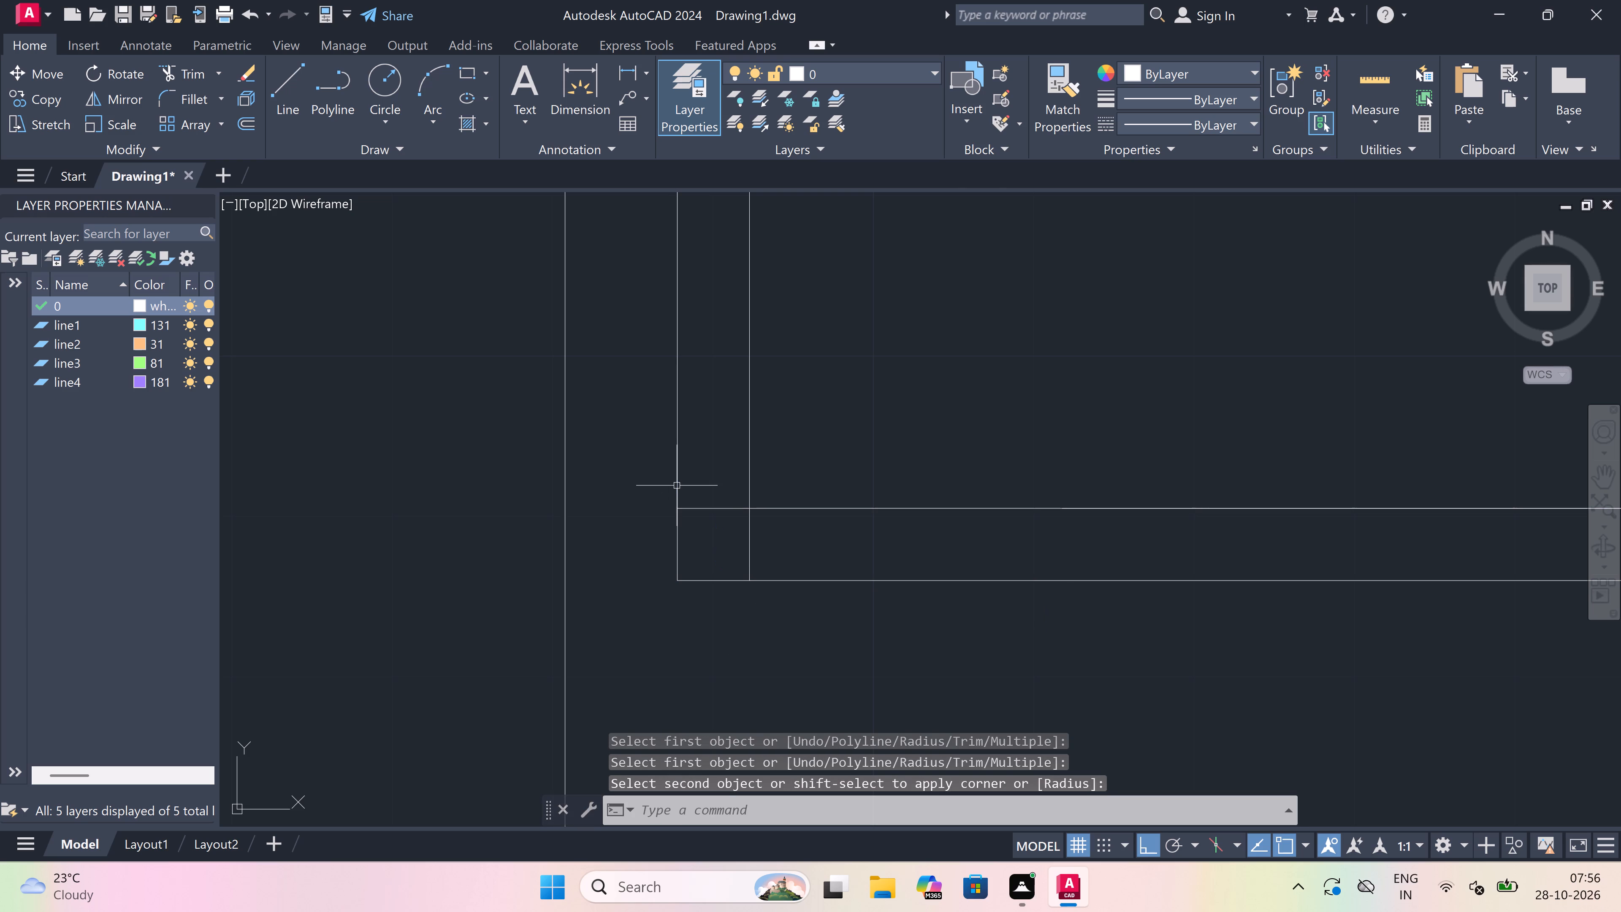
pyautogui.press('Escape')
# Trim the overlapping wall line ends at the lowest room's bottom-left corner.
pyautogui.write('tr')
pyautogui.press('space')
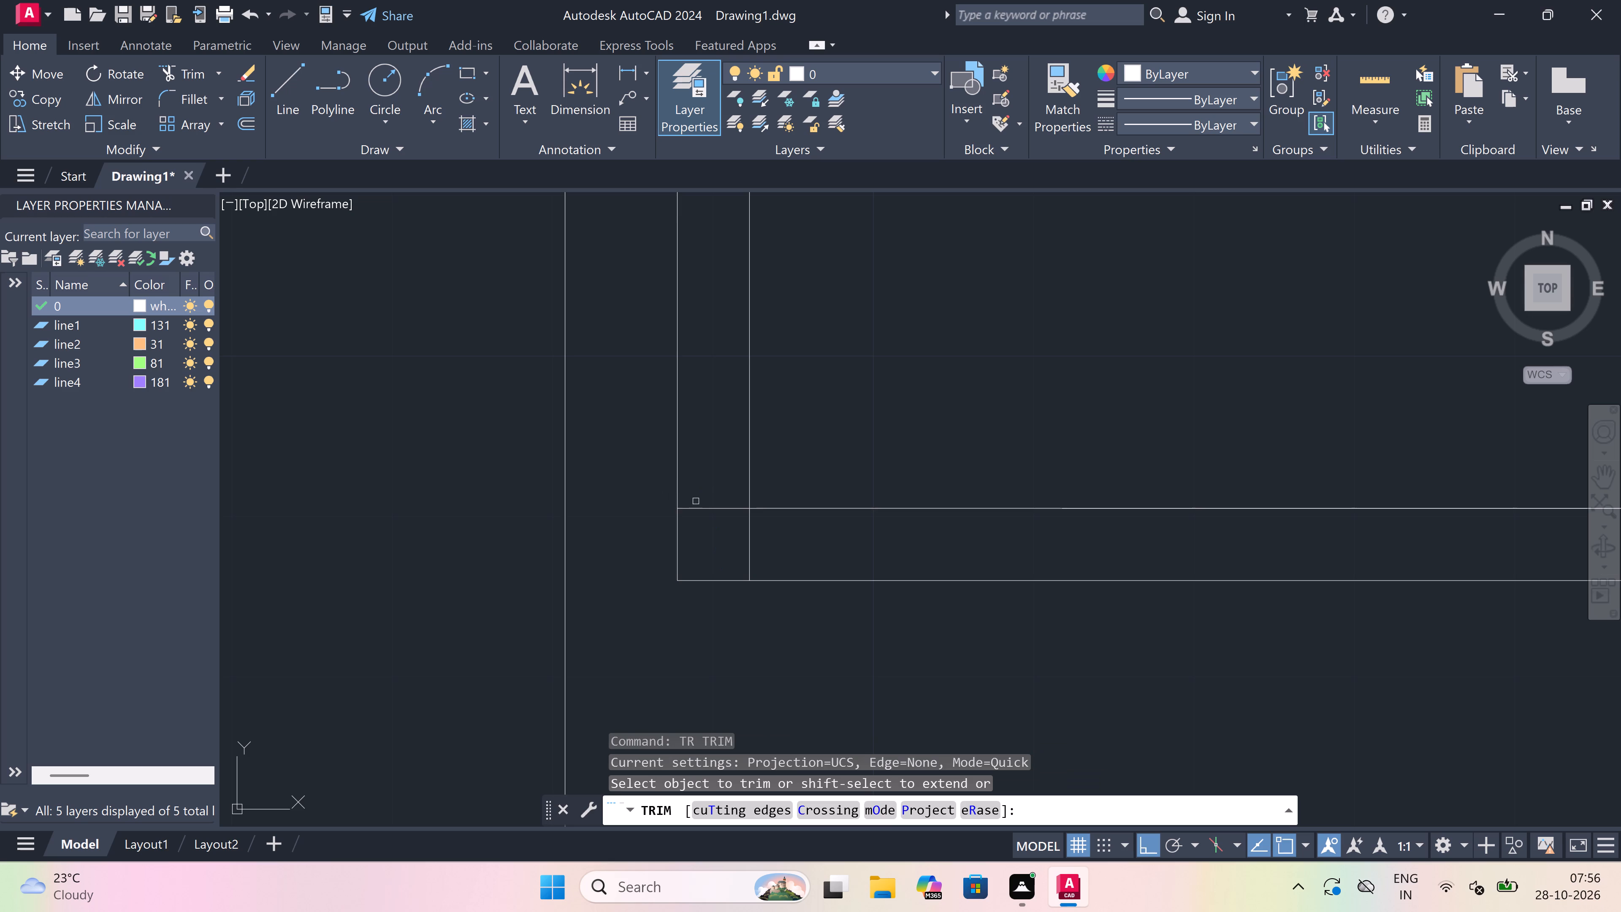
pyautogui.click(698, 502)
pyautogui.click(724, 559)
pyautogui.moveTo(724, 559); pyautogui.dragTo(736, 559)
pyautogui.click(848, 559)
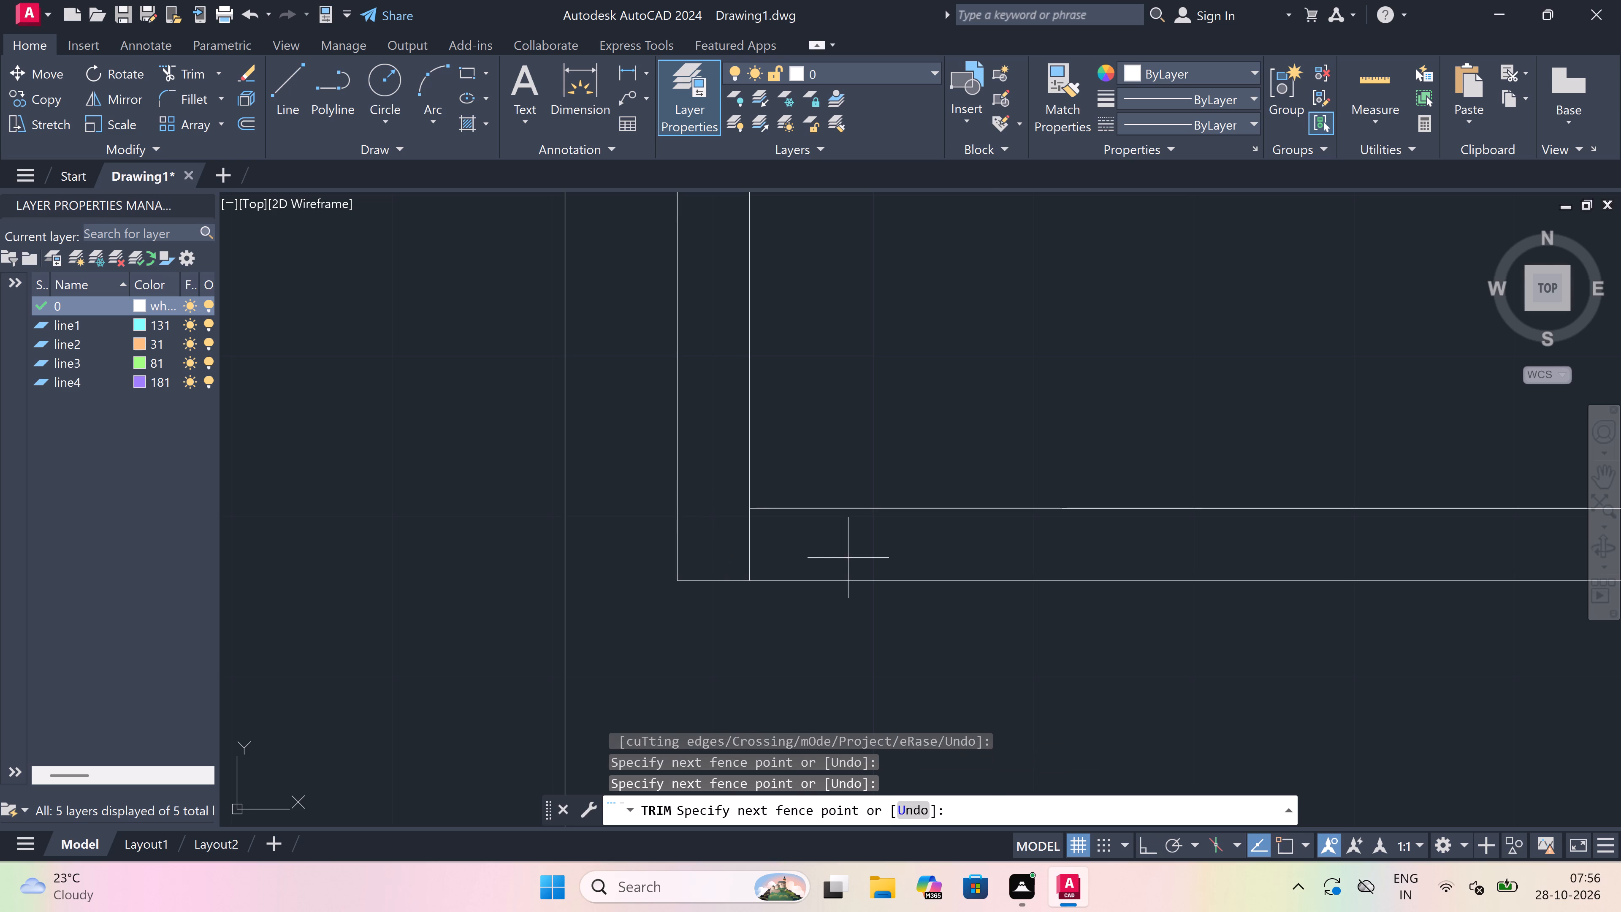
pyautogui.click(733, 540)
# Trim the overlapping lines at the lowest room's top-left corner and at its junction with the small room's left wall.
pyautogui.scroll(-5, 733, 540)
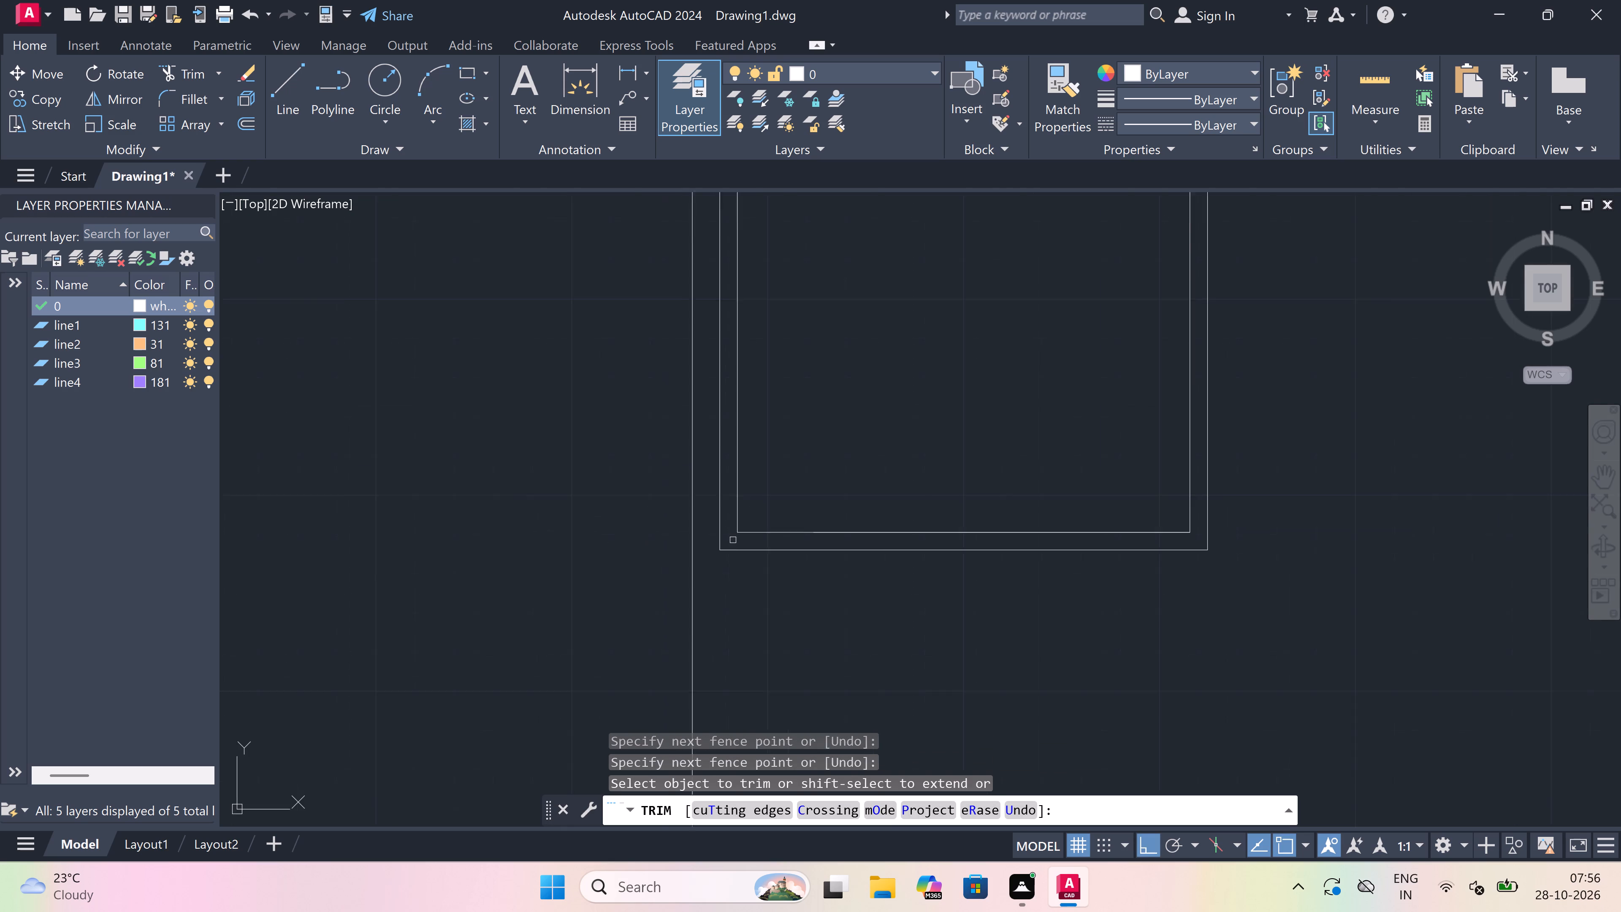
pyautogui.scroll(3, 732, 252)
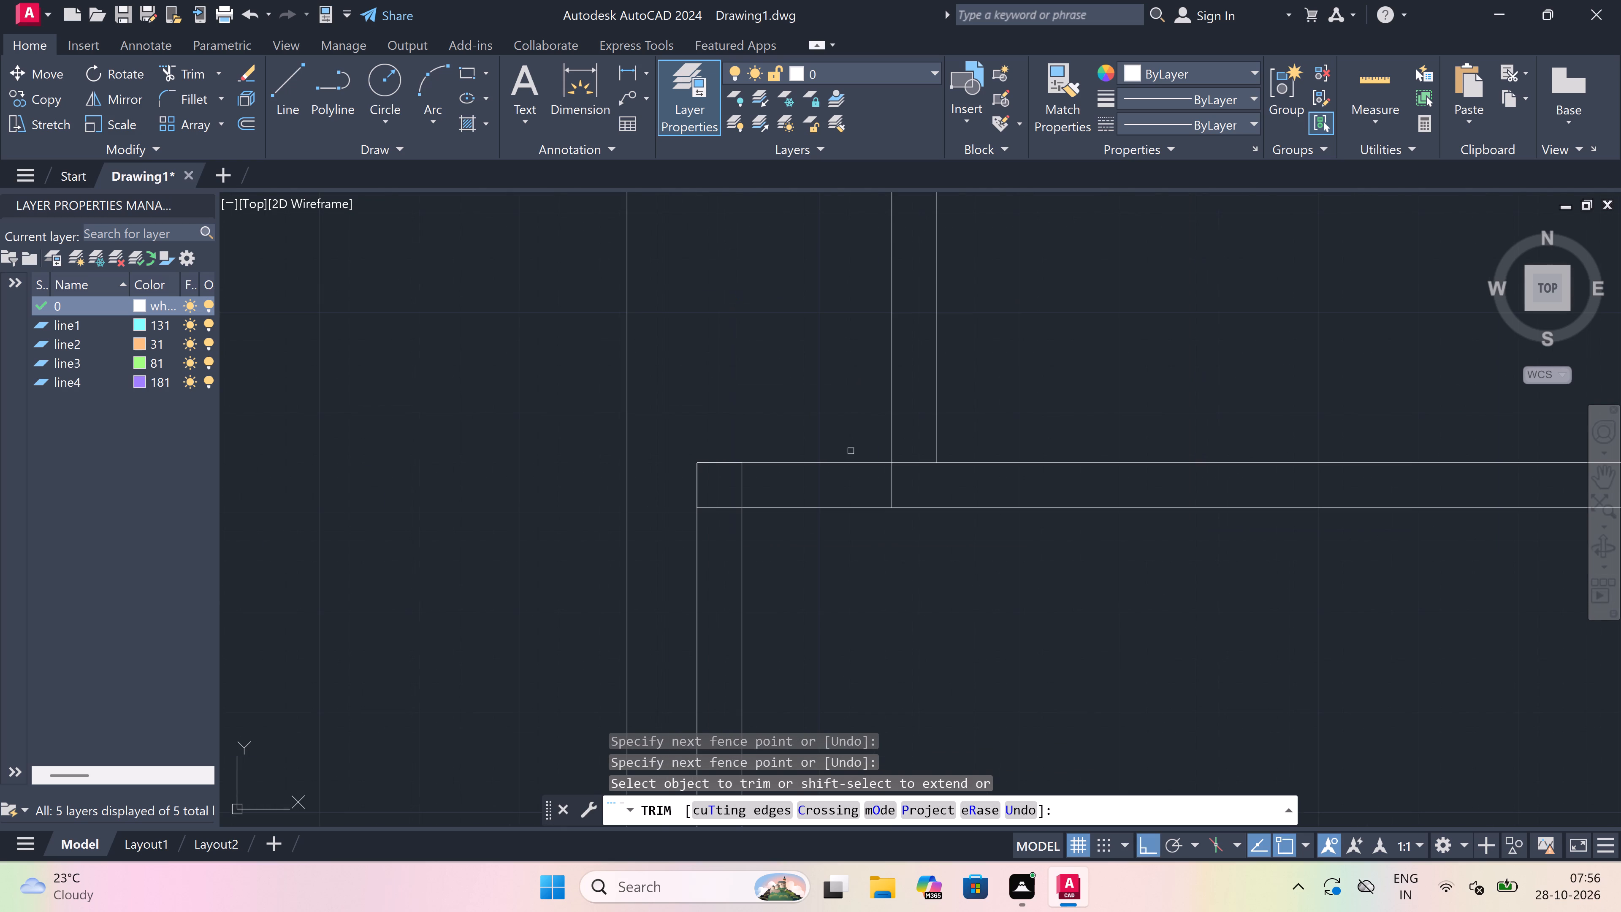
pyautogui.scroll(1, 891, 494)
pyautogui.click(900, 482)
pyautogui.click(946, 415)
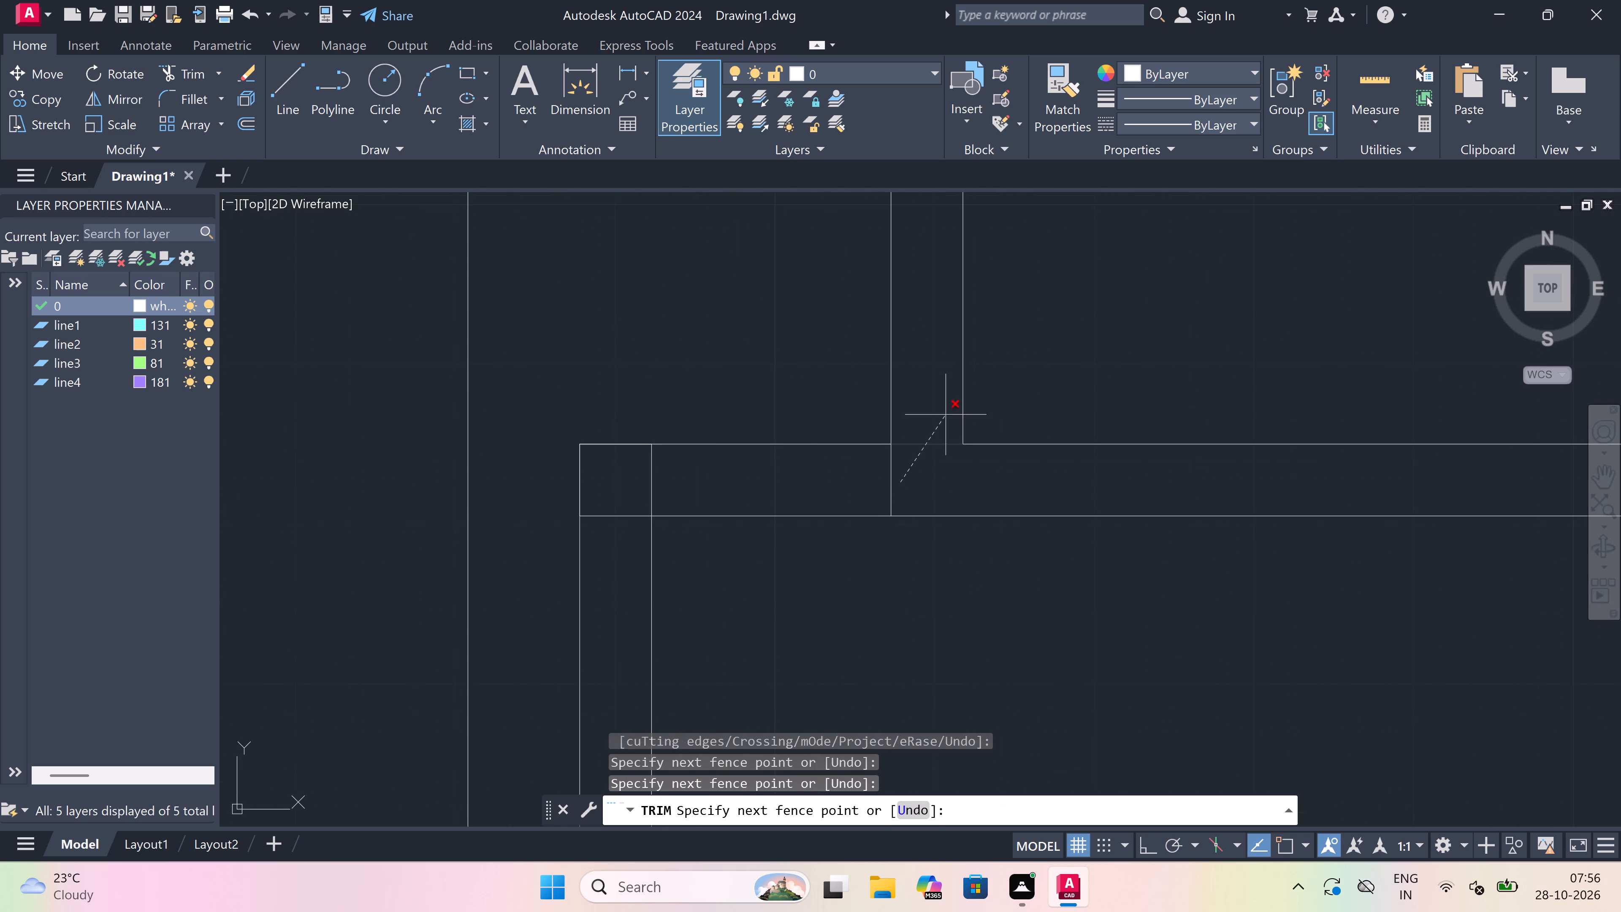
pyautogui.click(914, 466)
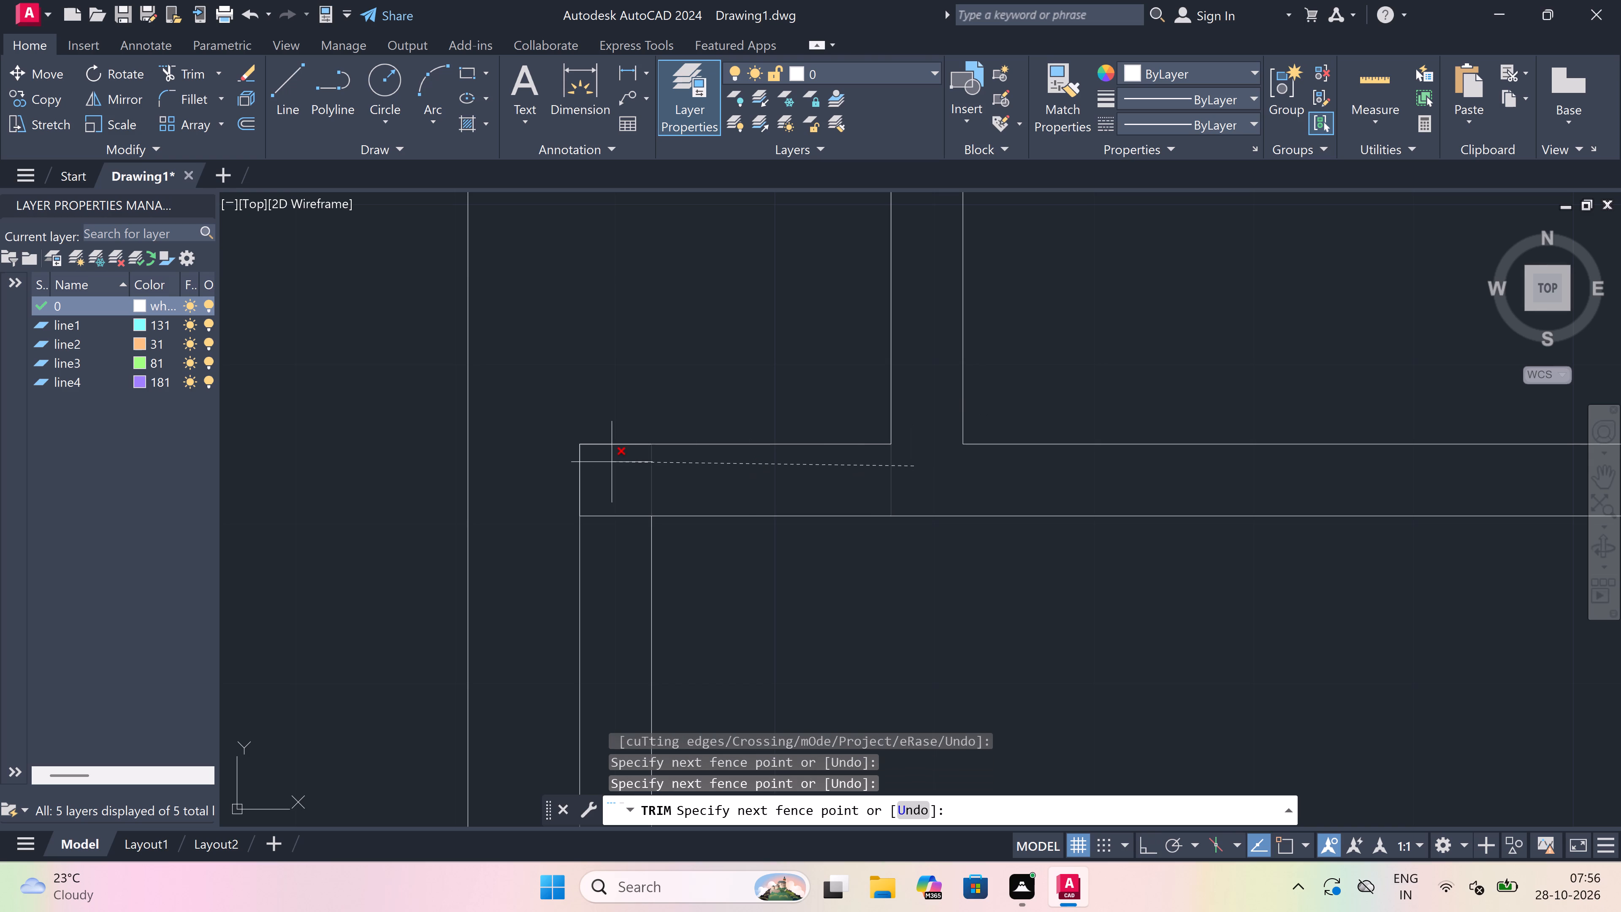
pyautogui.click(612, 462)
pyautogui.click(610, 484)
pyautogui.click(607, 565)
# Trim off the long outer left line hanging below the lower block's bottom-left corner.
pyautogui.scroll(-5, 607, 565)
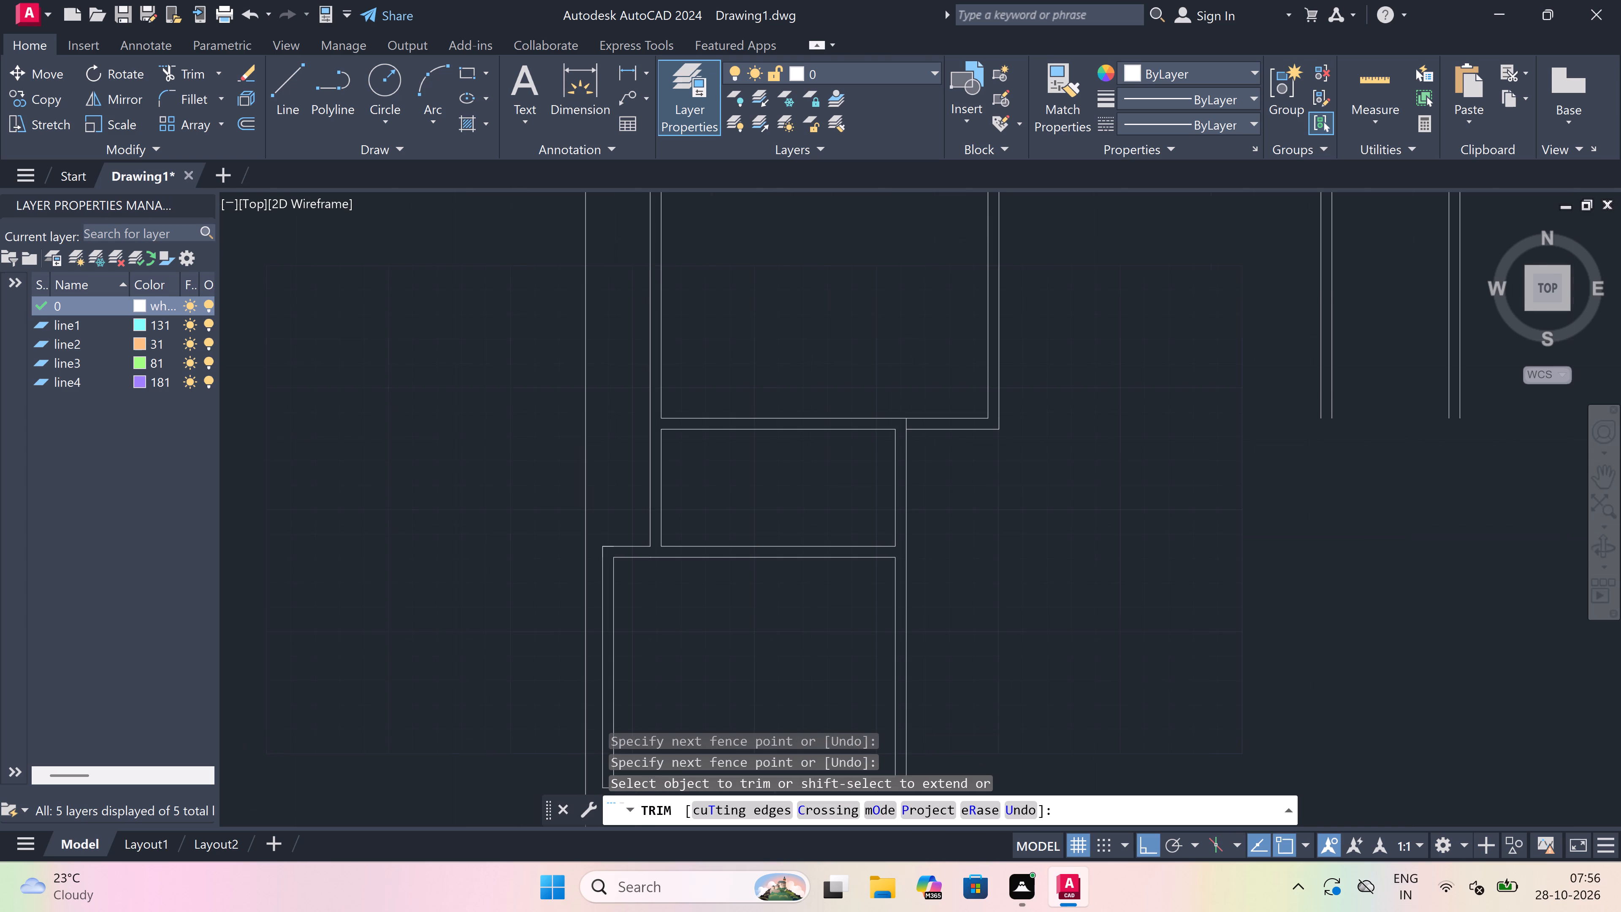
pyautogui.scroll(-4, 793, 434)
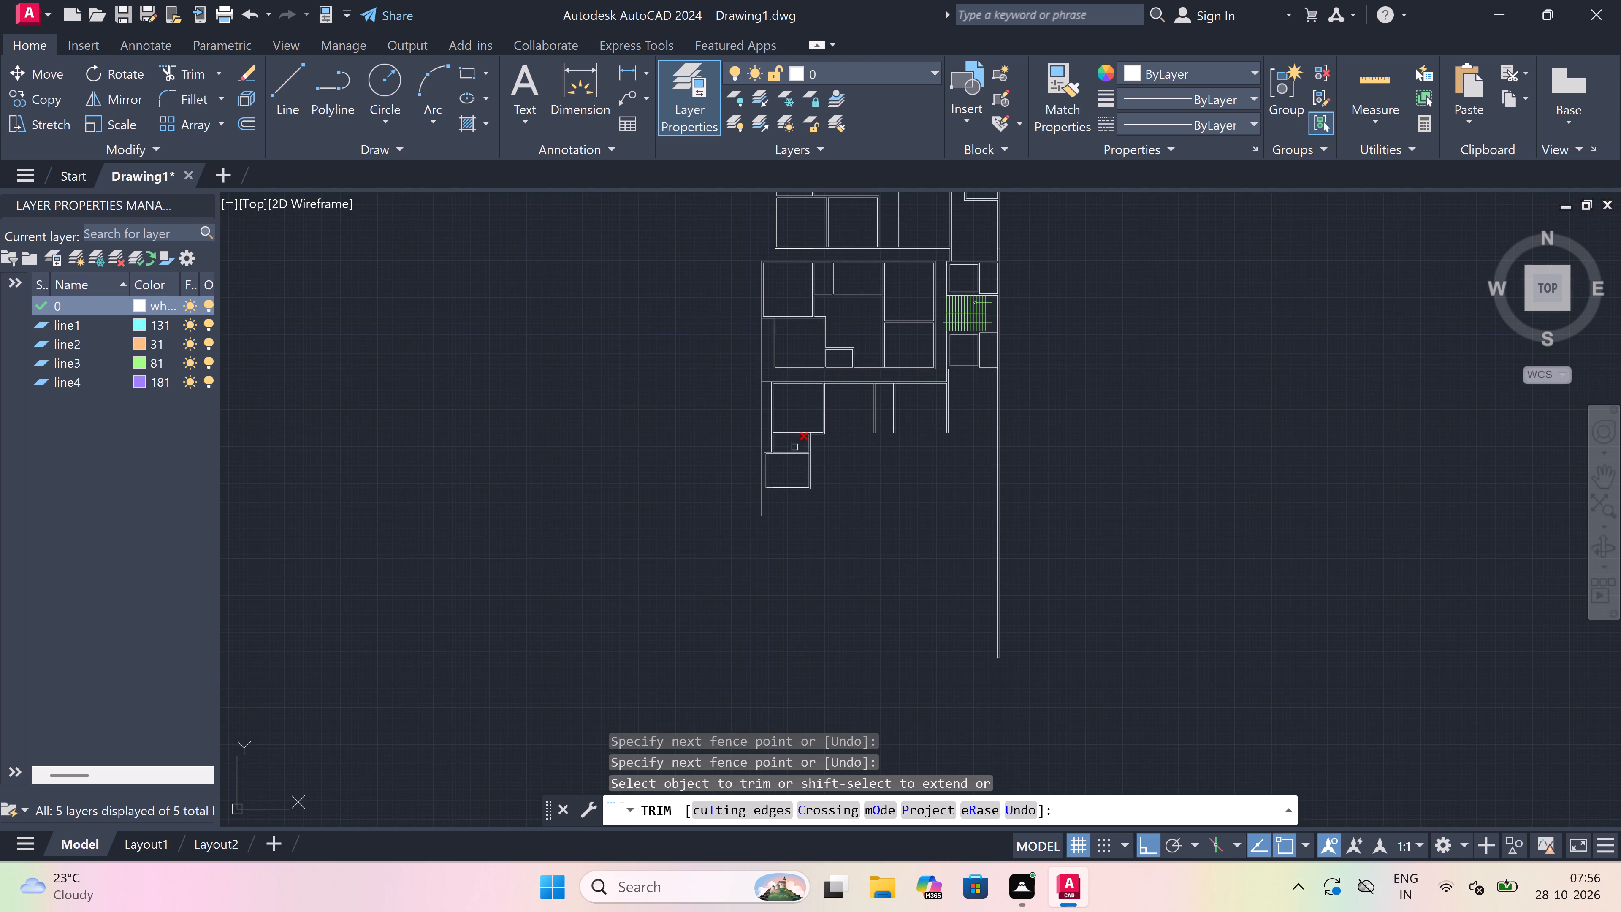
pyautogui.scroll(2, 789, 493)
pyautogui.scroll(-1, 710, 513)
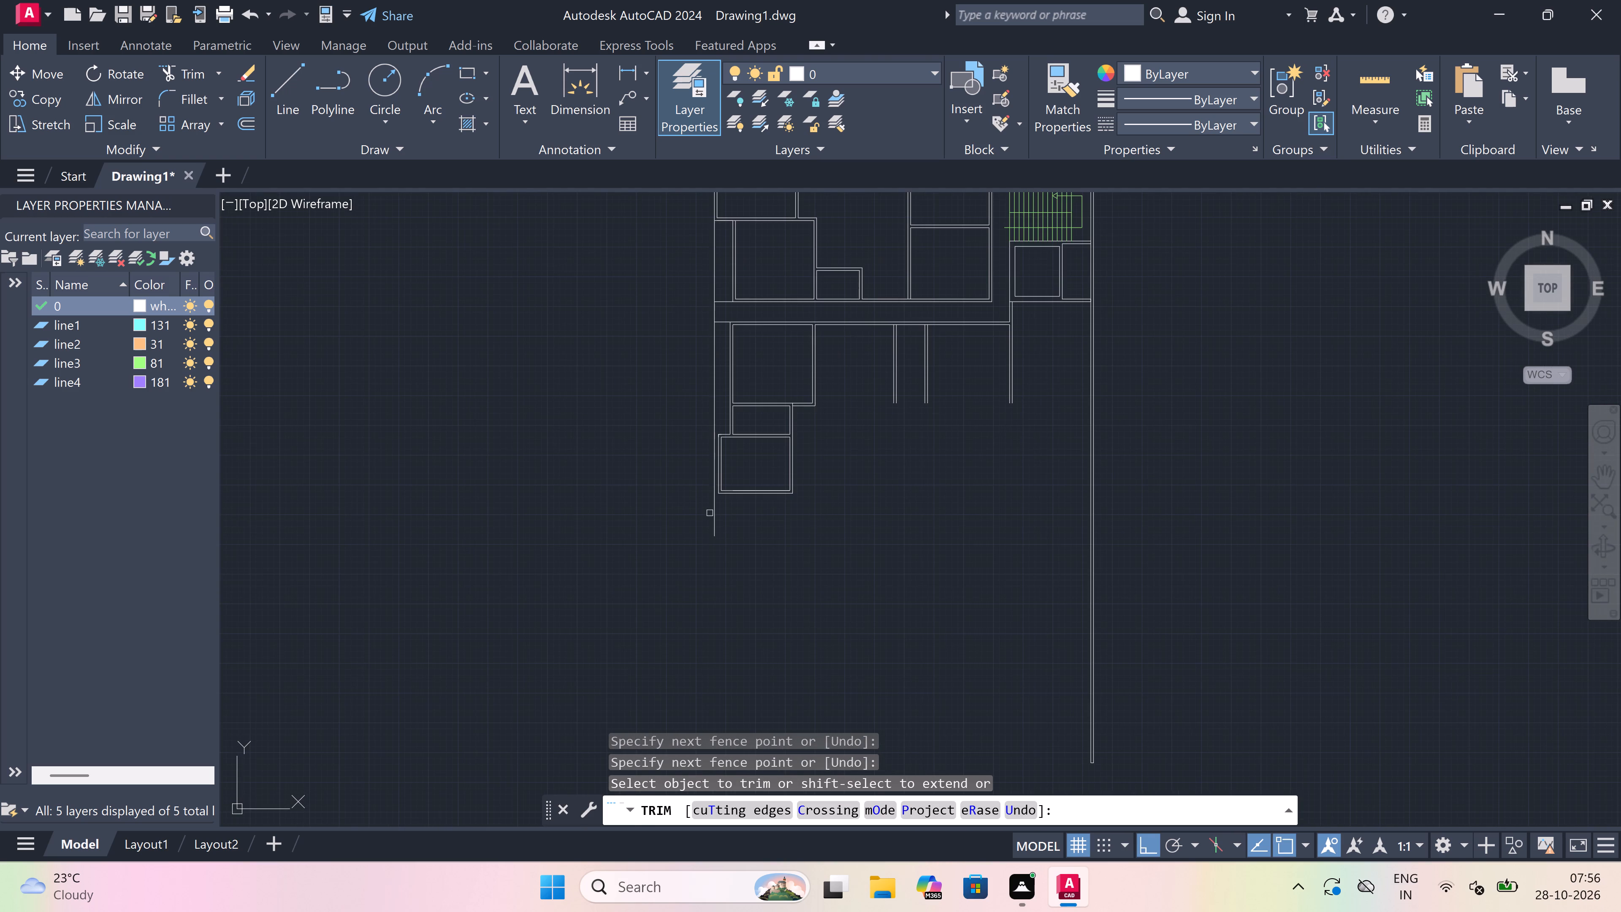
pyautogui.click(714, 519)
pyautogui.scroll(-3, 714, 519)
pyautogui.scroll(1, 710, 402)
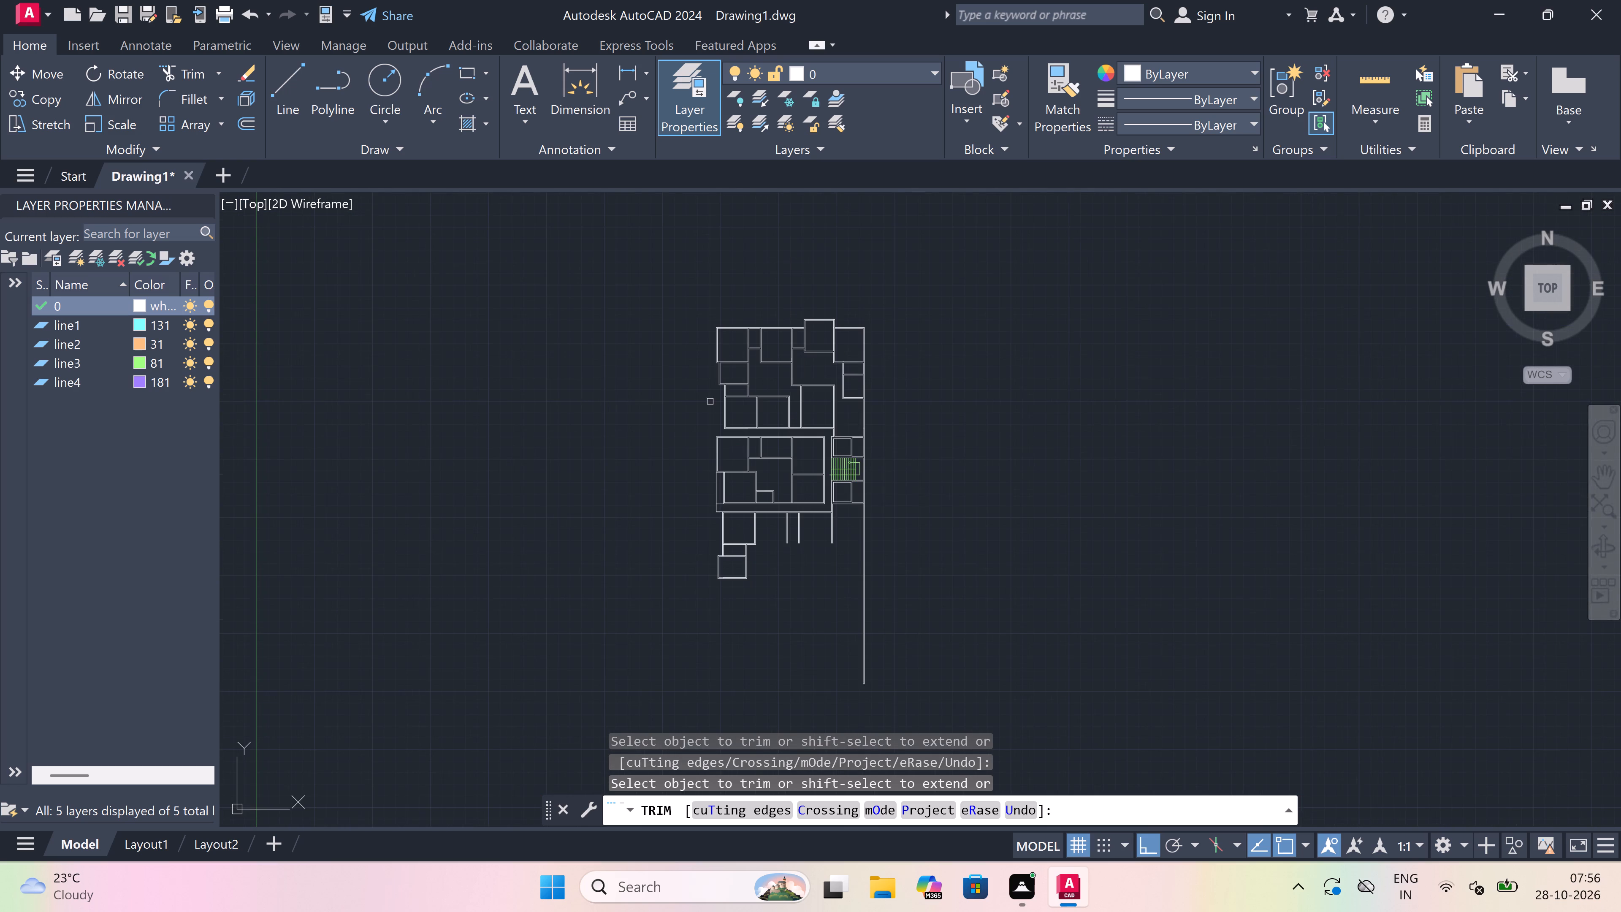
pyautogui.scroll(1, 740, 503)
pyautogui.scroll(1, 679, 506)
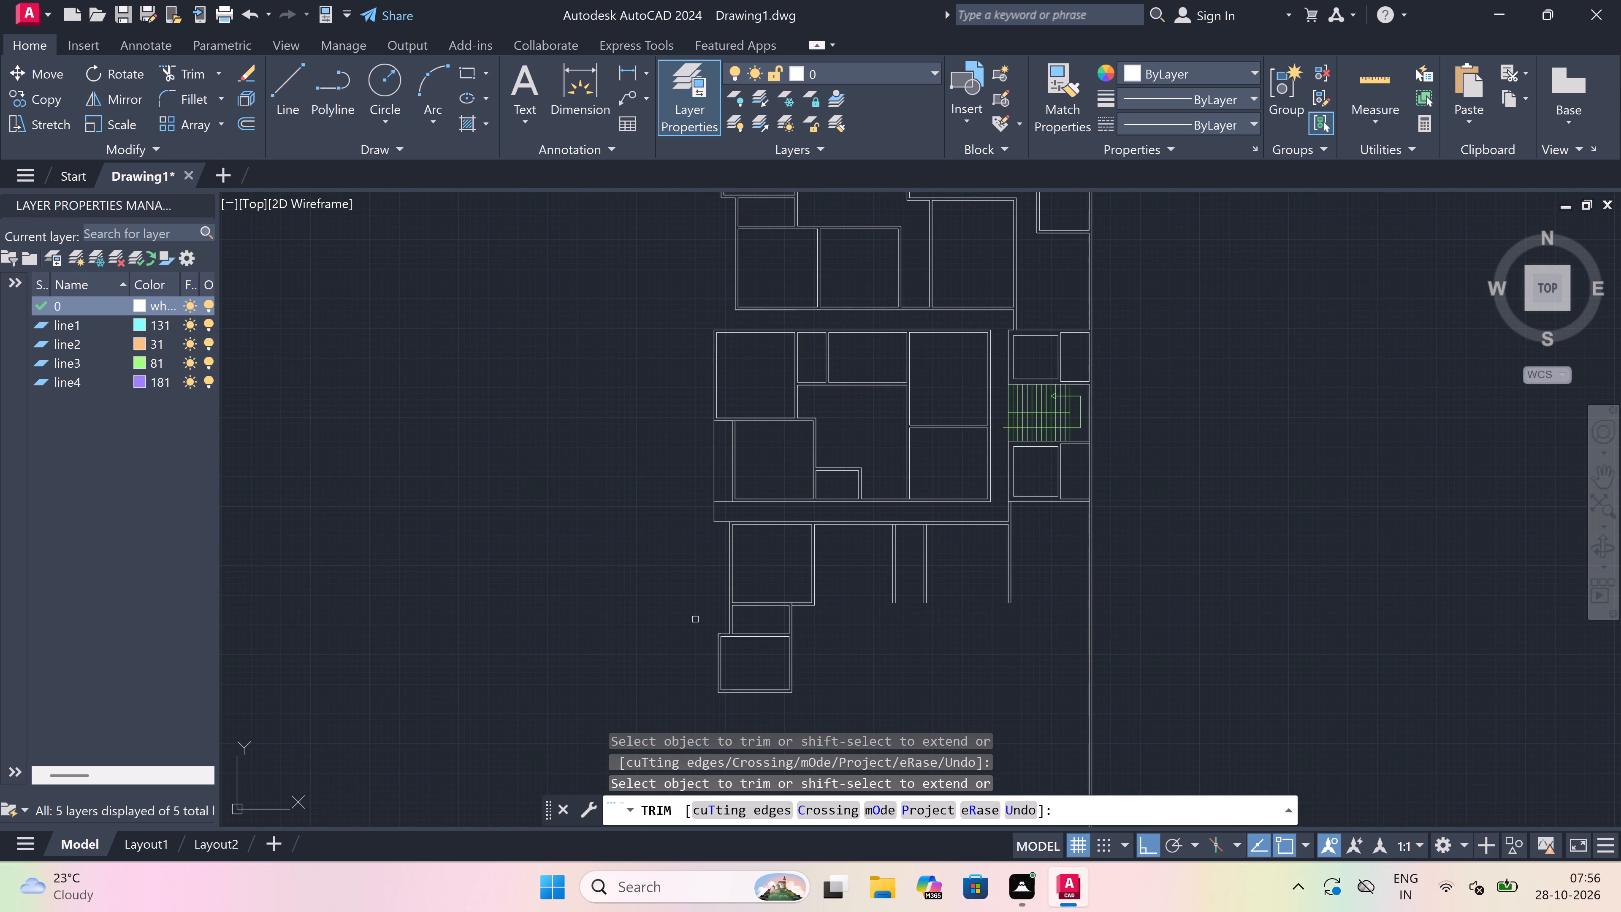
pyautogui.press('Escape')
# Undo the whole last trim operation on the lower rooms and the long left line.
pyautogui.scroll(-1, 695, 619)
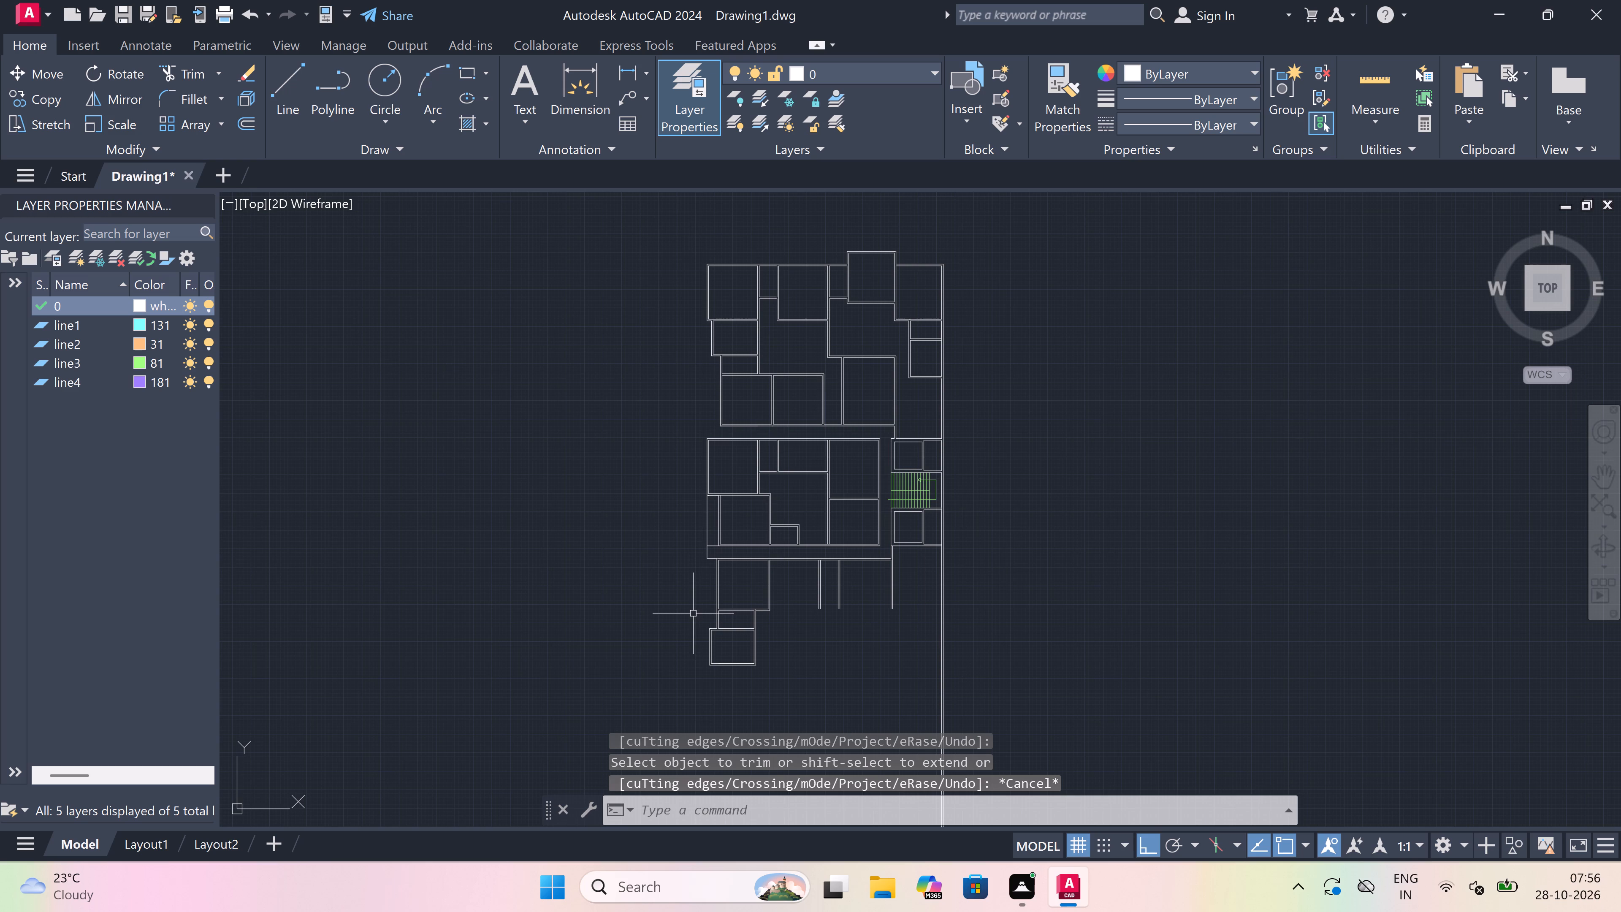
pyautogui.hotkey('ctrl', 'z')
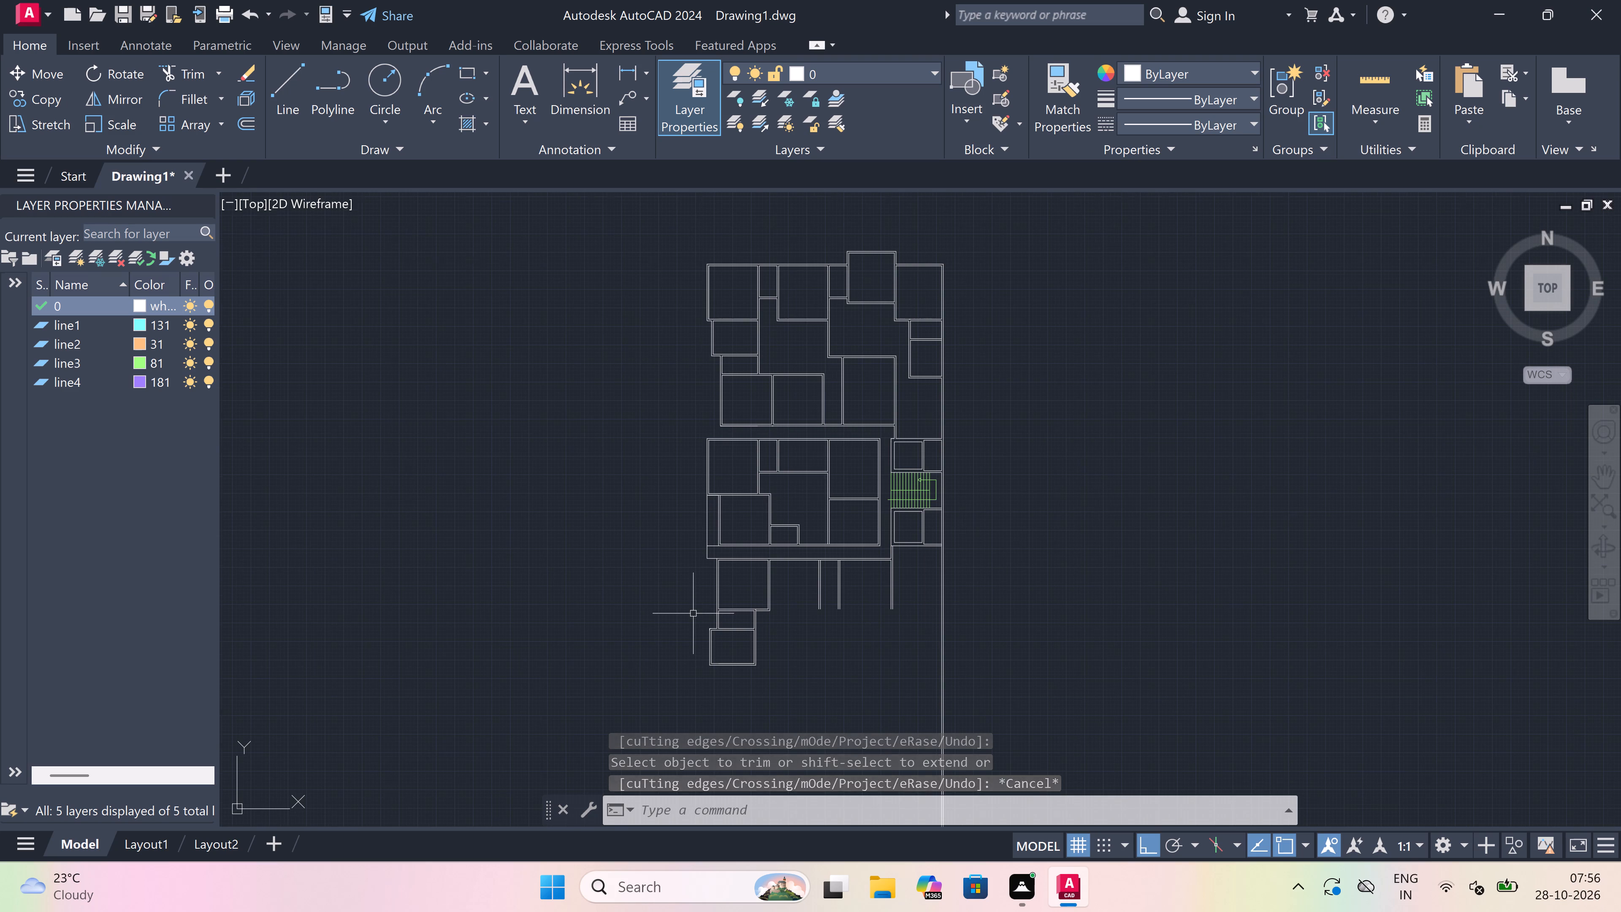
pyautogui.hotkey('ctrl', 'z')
# Draw a horizontal line from the small room's inner top-left corner left to the long outer left line.
pyautogui.scroll(-4, 693, 612)
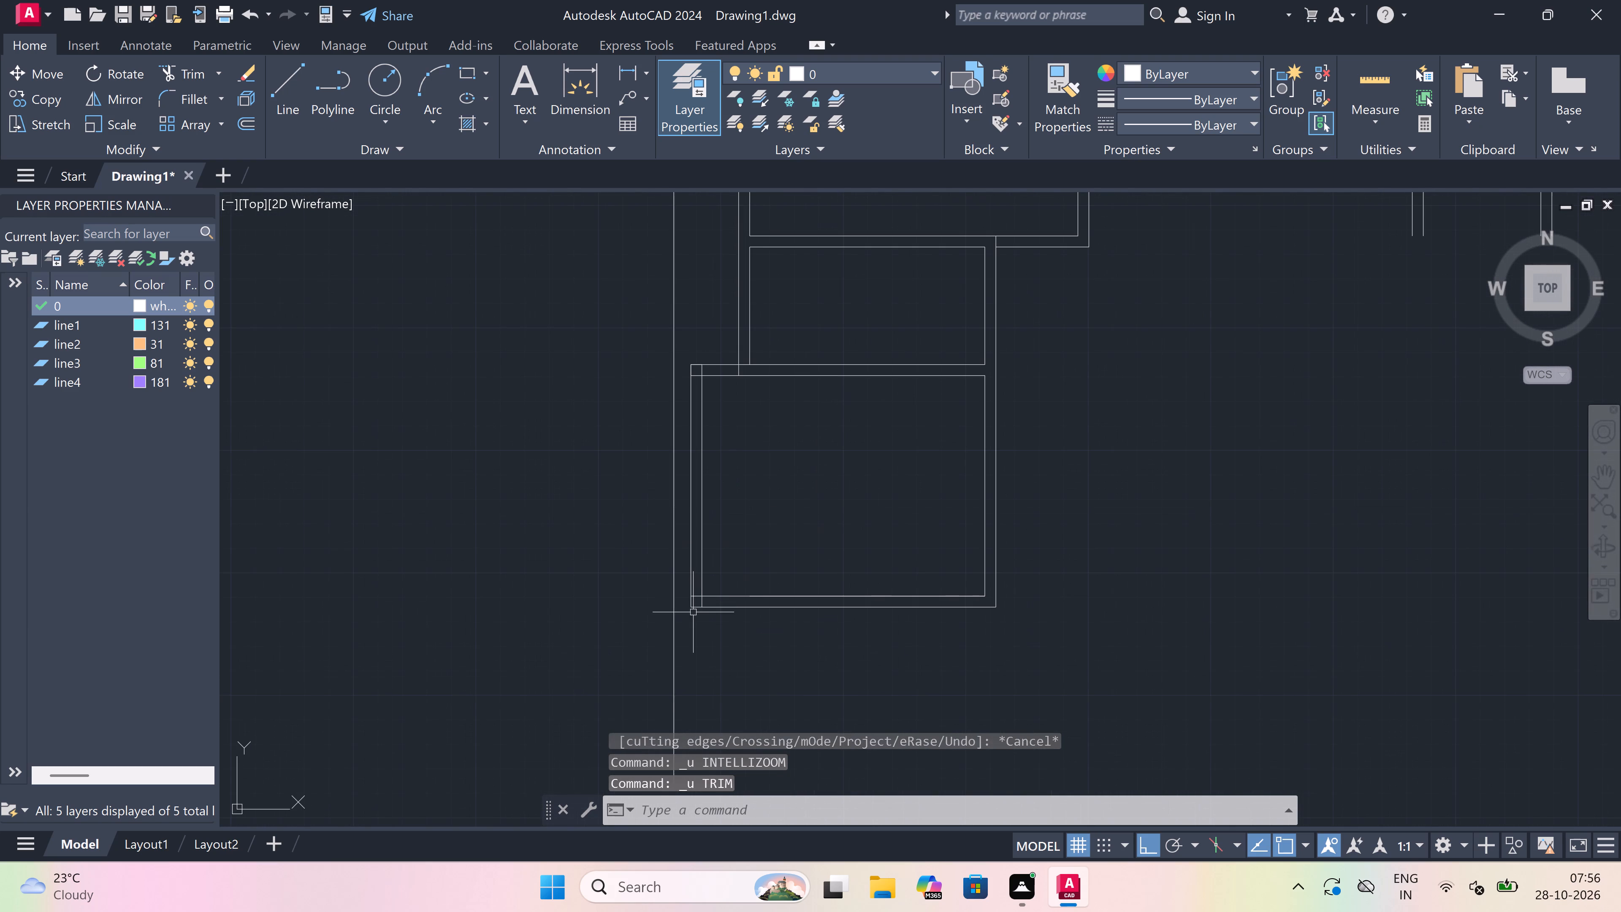
pyautogui.scroll(-4, 688, 526)
pyautogui.scroll(1, 696, 372)
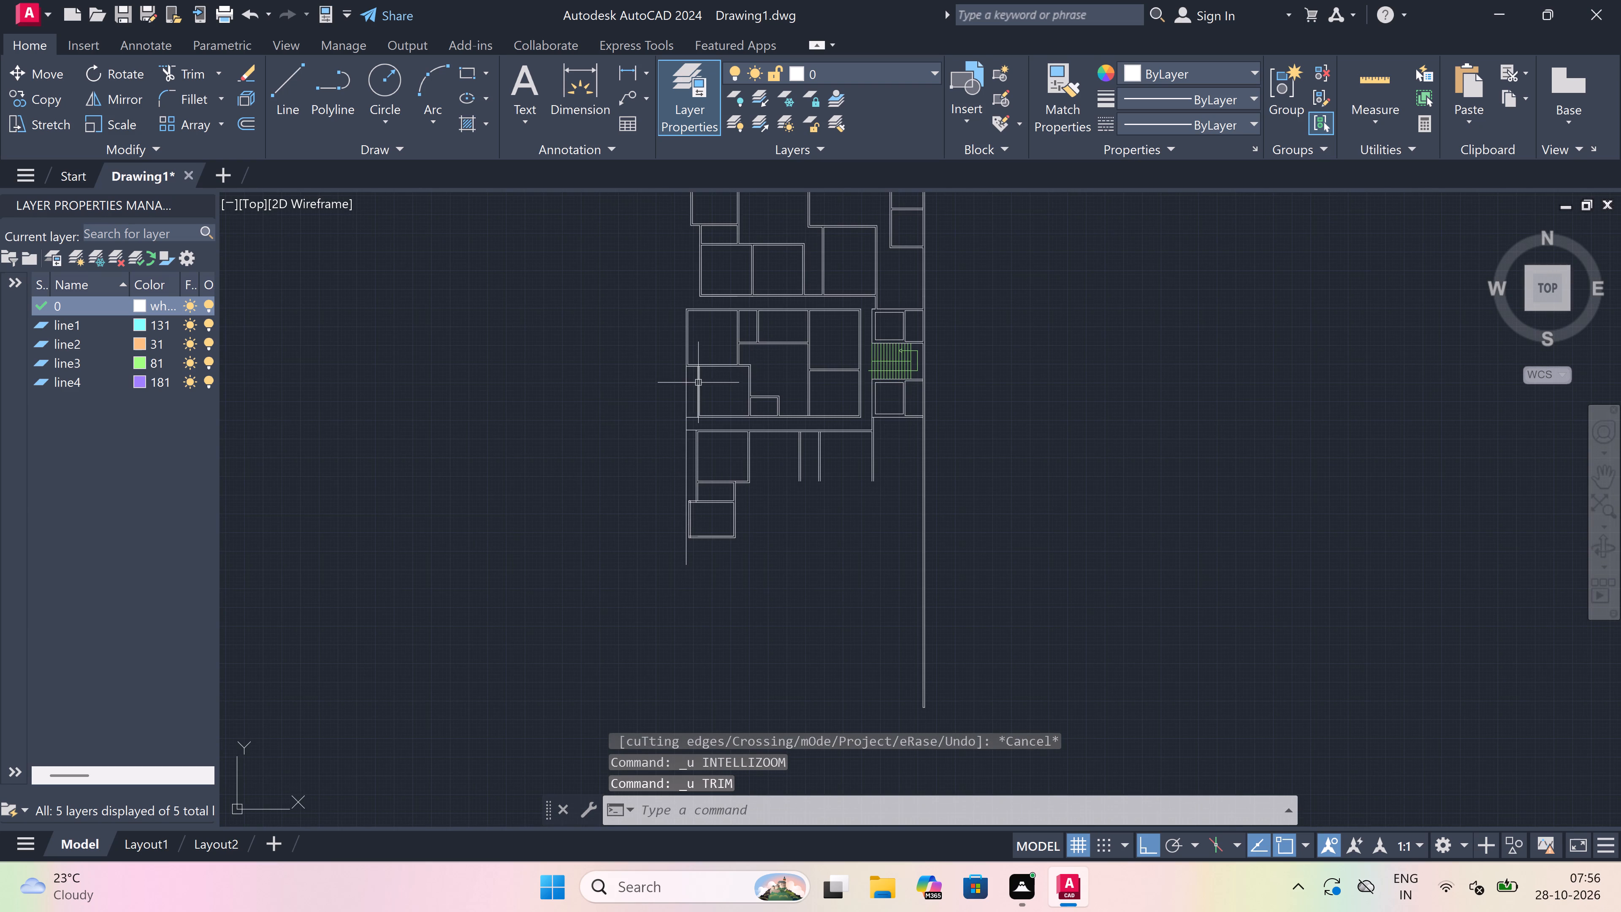
pyautogui.scroll(2, 704, 598)
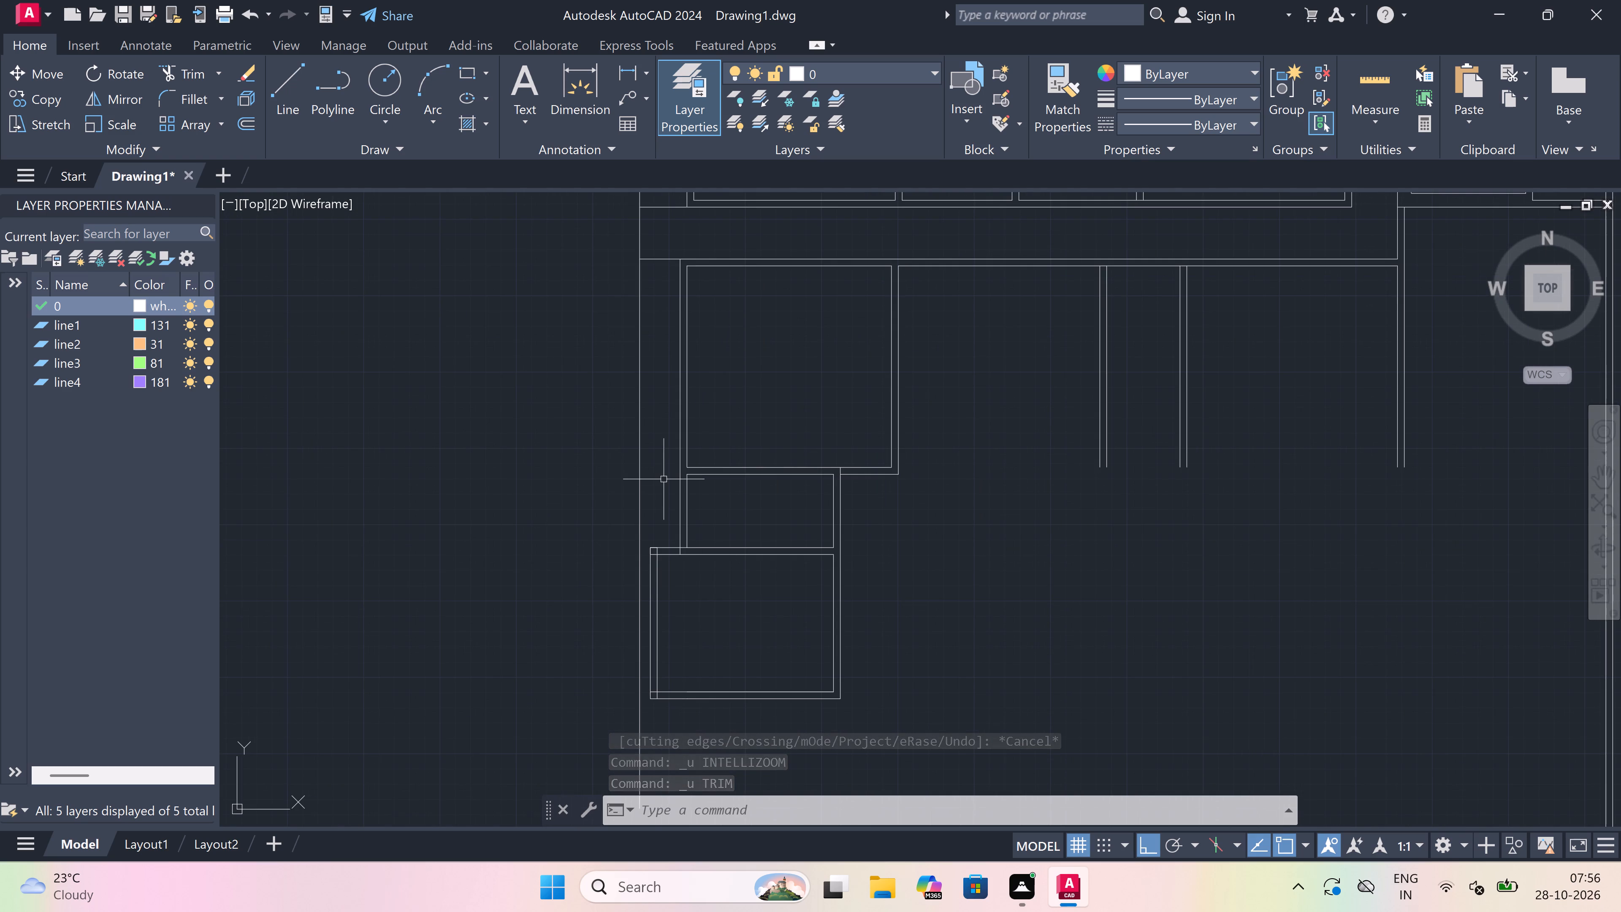
pyautogui.scroll(1, 660, 470)
pyautogui.press('l')
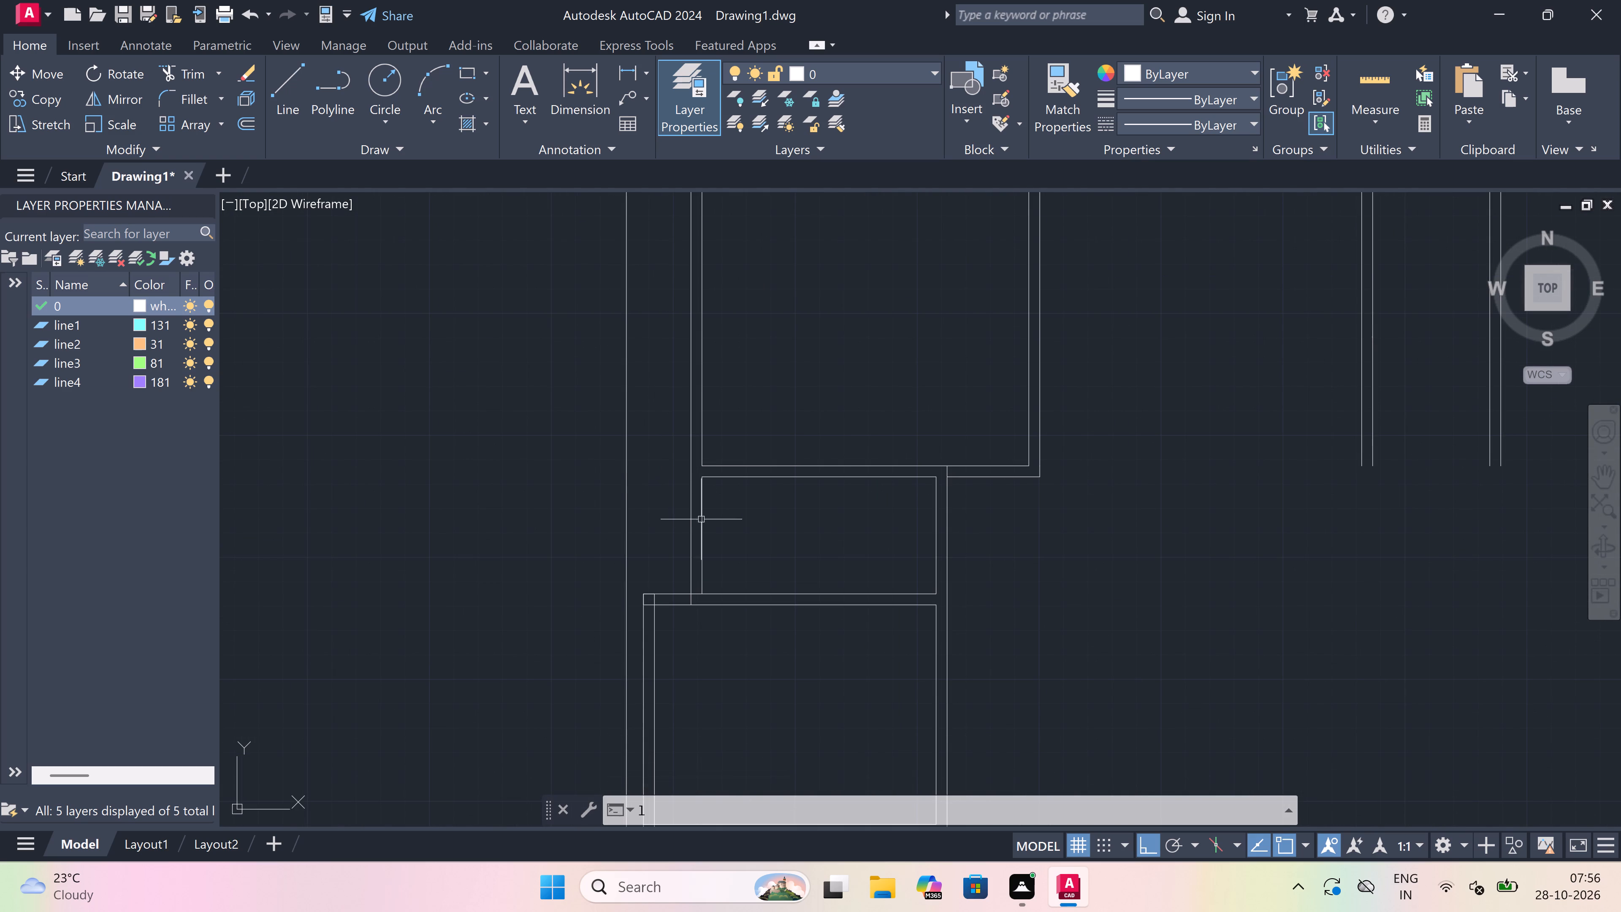
pyautogui.press('space')
pyautogui.scroll(1, 704, 475)
pyautogui.click(704, 473)
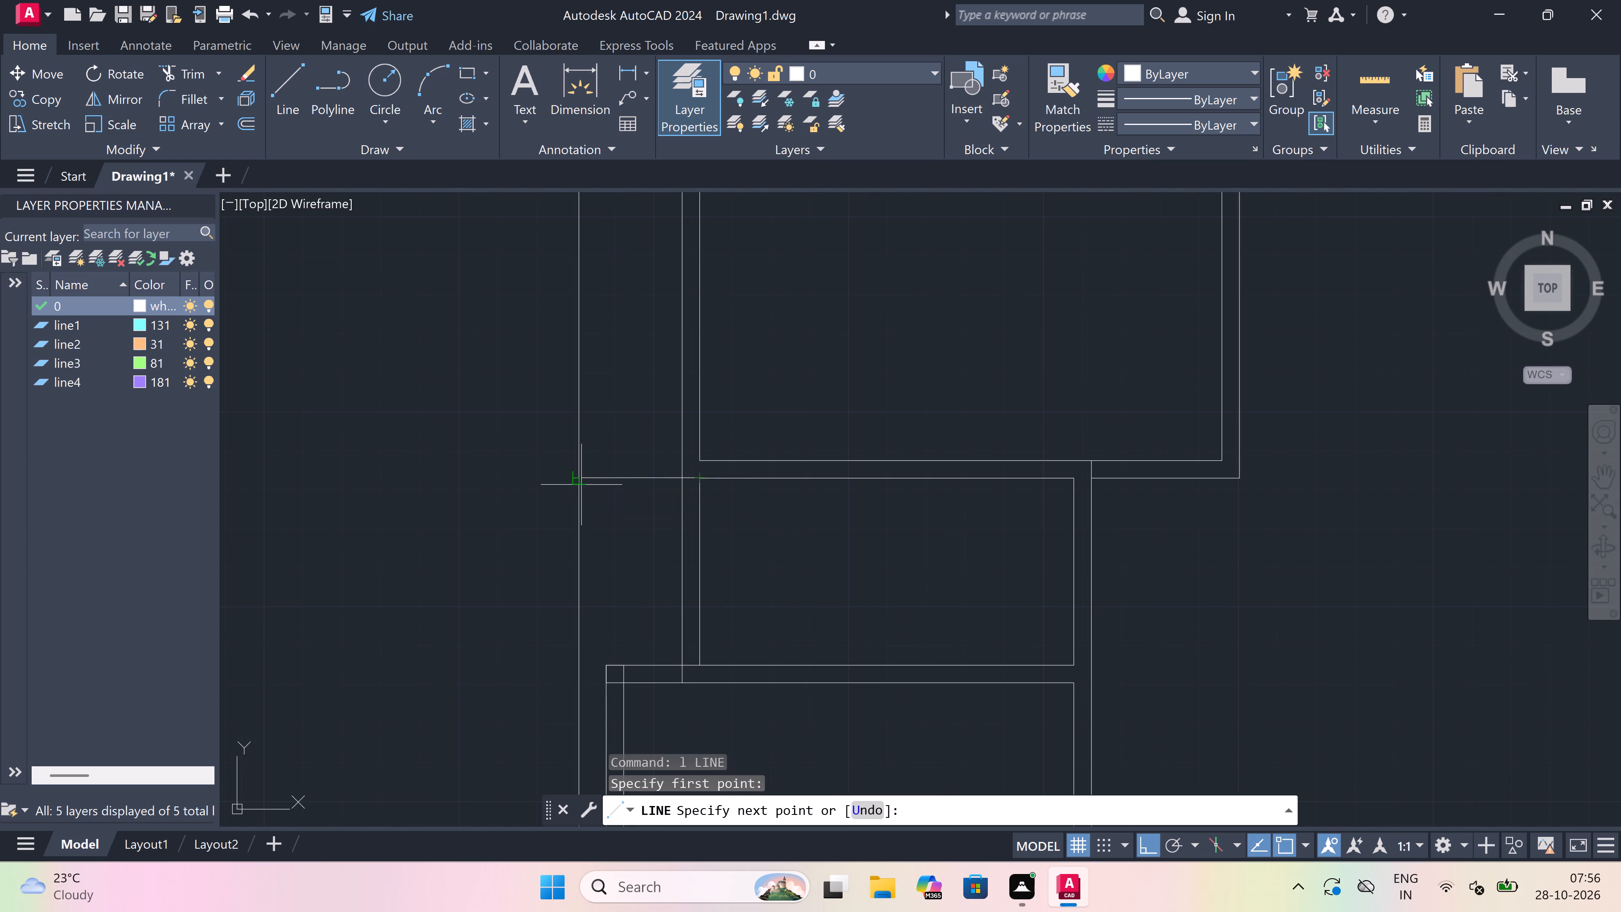
pyautogui.click(580, 482)
pyautogui.press('Escape')
pyautogui.scroll(-4, 667, 470)
pyautogui.scroll(2, 666, 517)
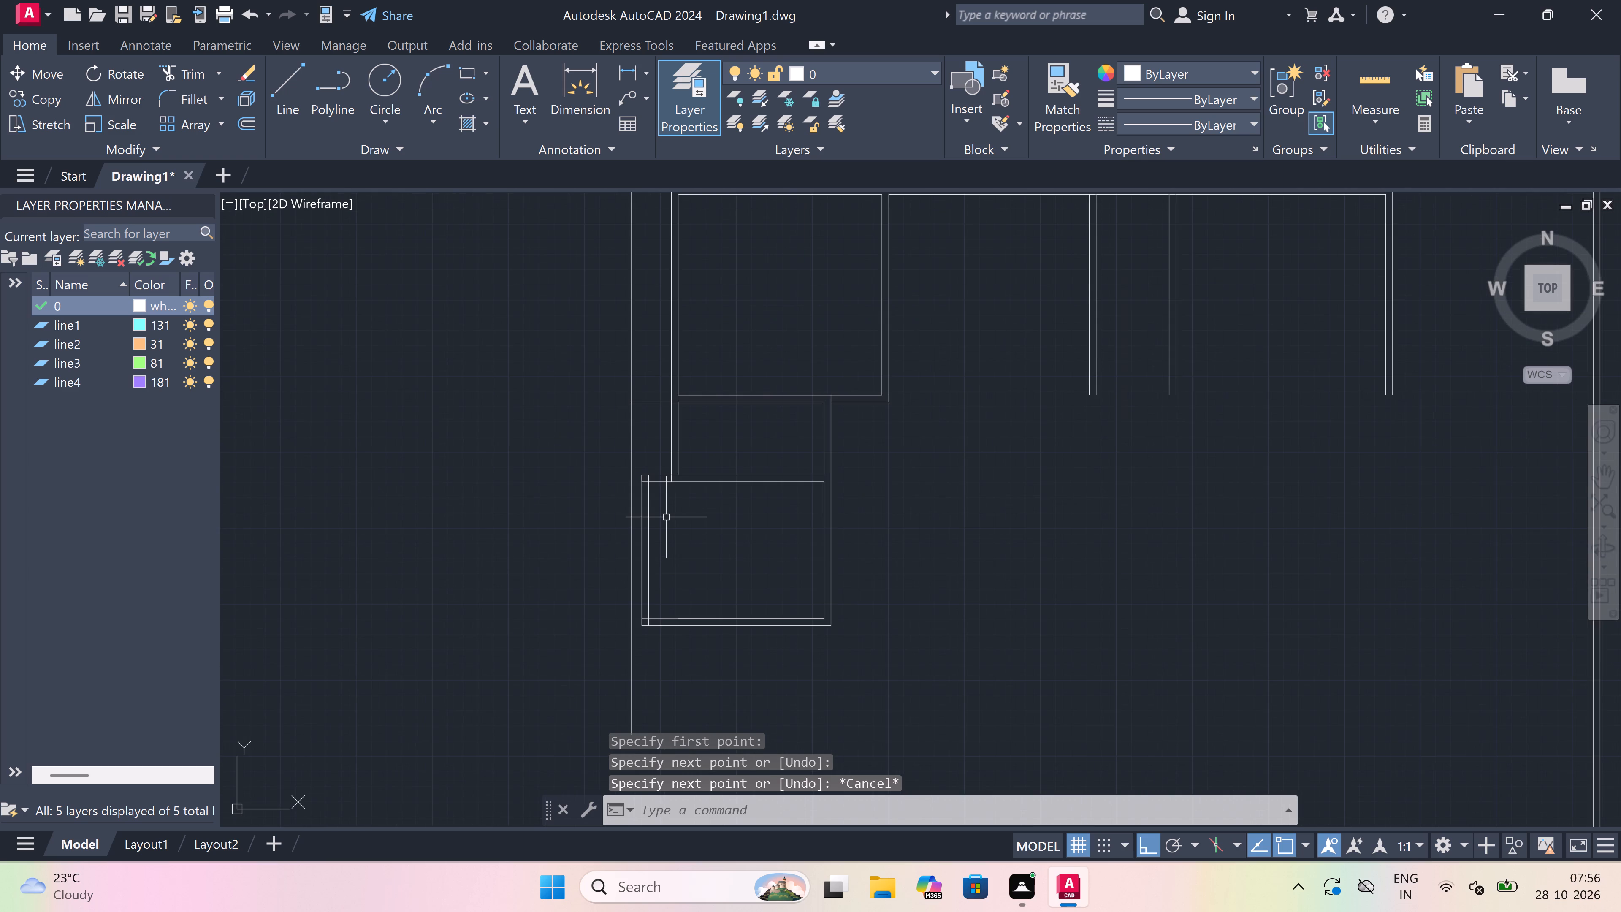
# Trim the overlapping lines at the lowest room's top-left corner and at its junction with the small room's left wall.
pyautogui.press('t')
pyautogui.press('r')
pyautogui.press('space')
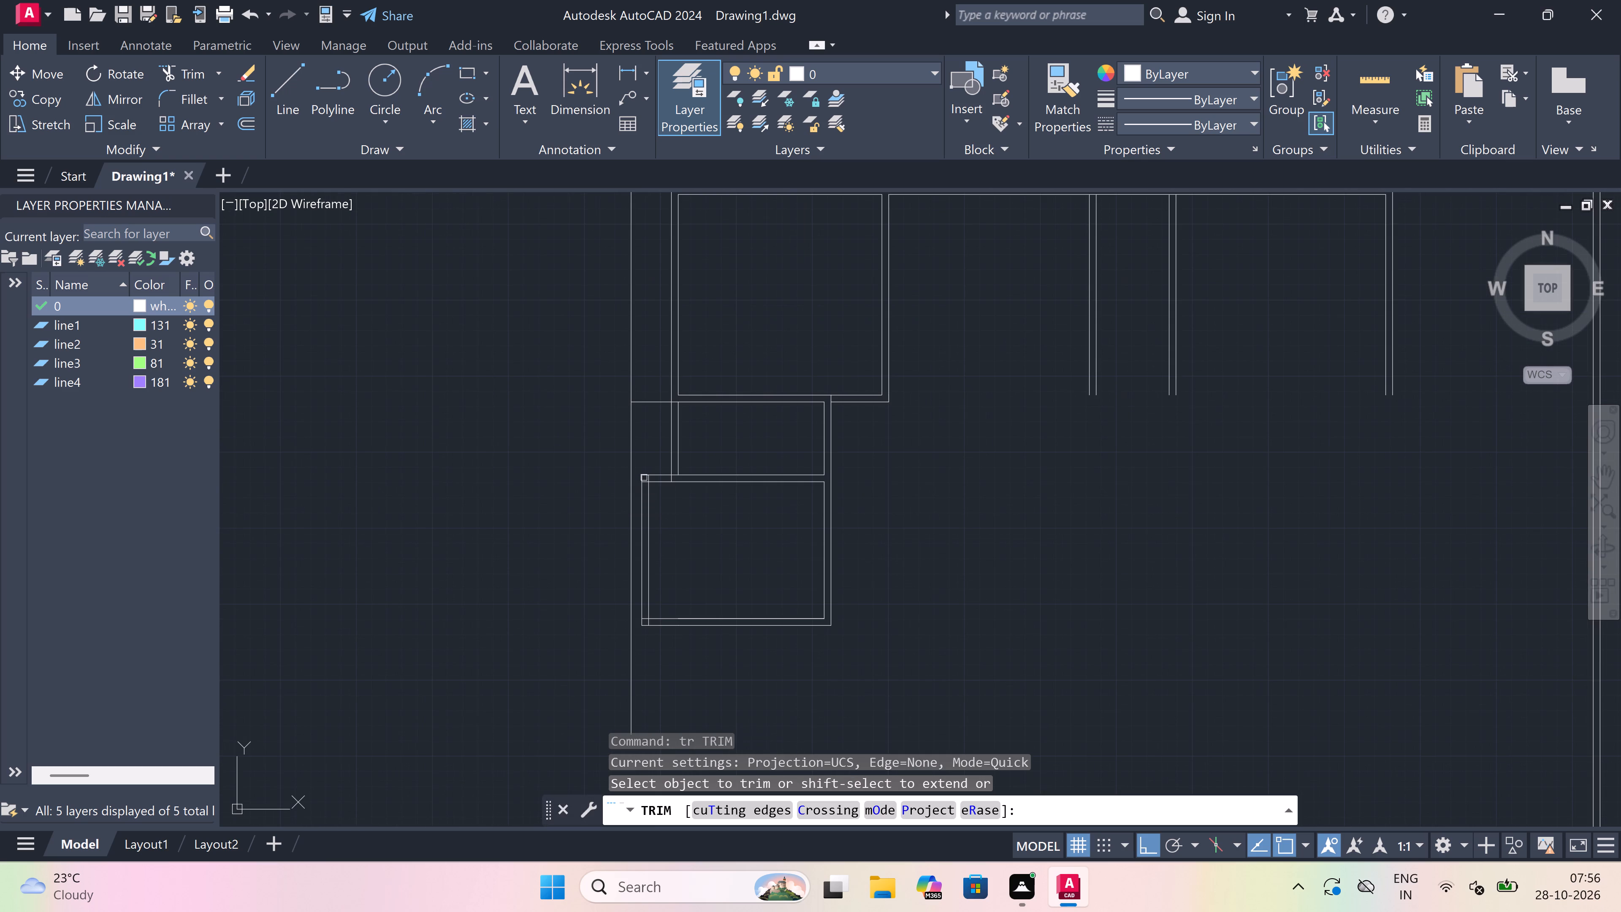
pyautogui.scroll(4, 643, 476)
pyautogui.click(643, 476)
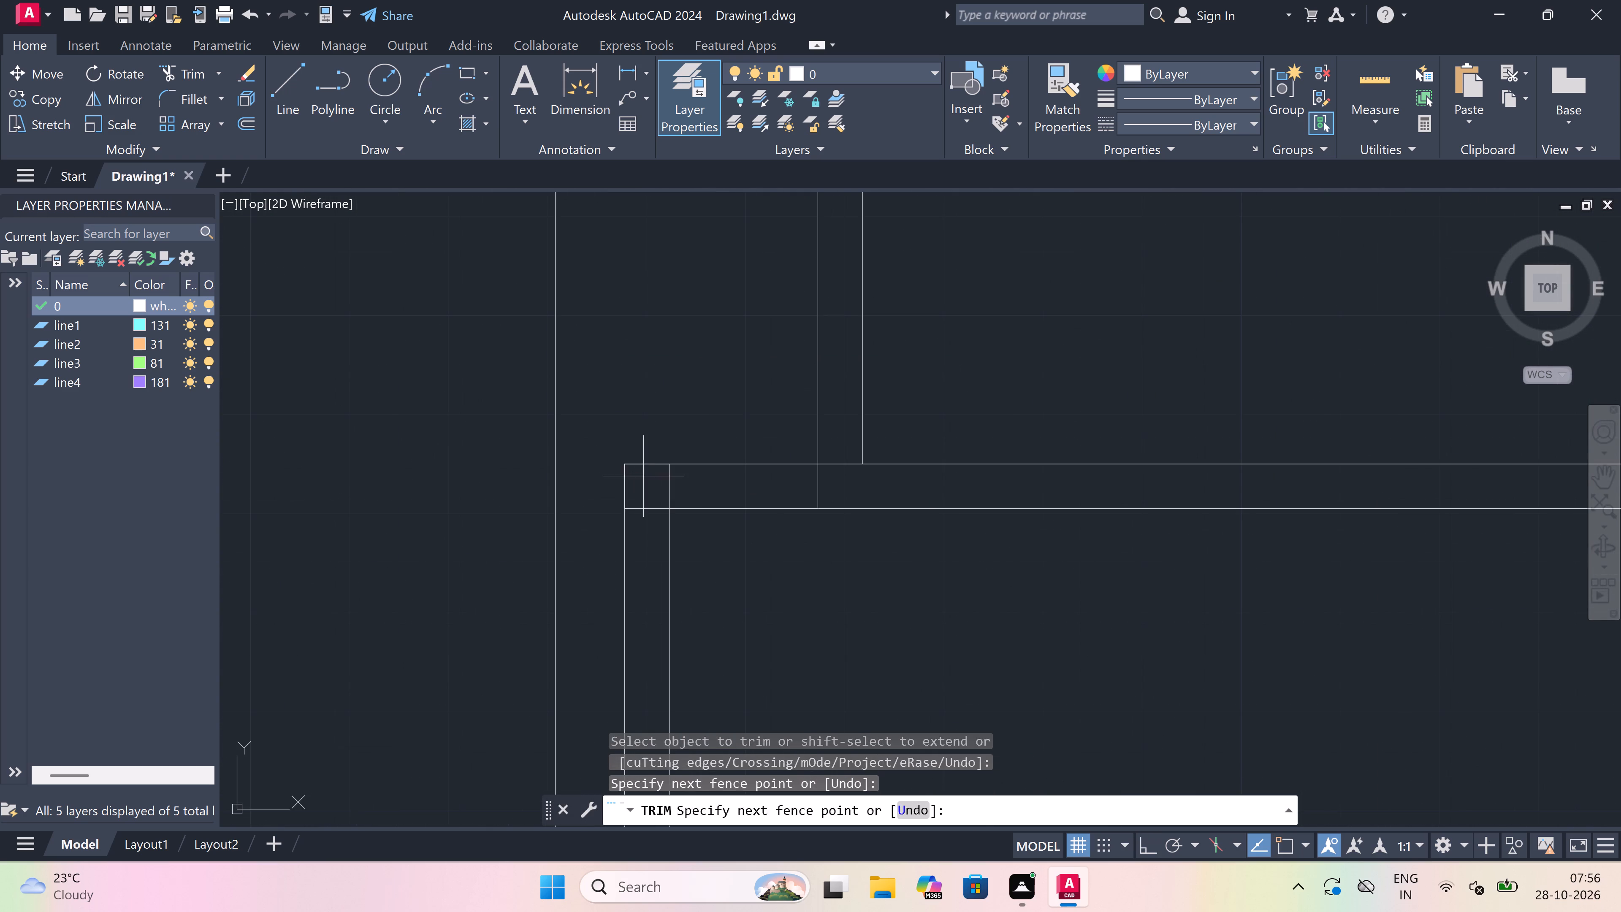
pyautogui.click(638, 518)
pyautogui.click(638, 510)
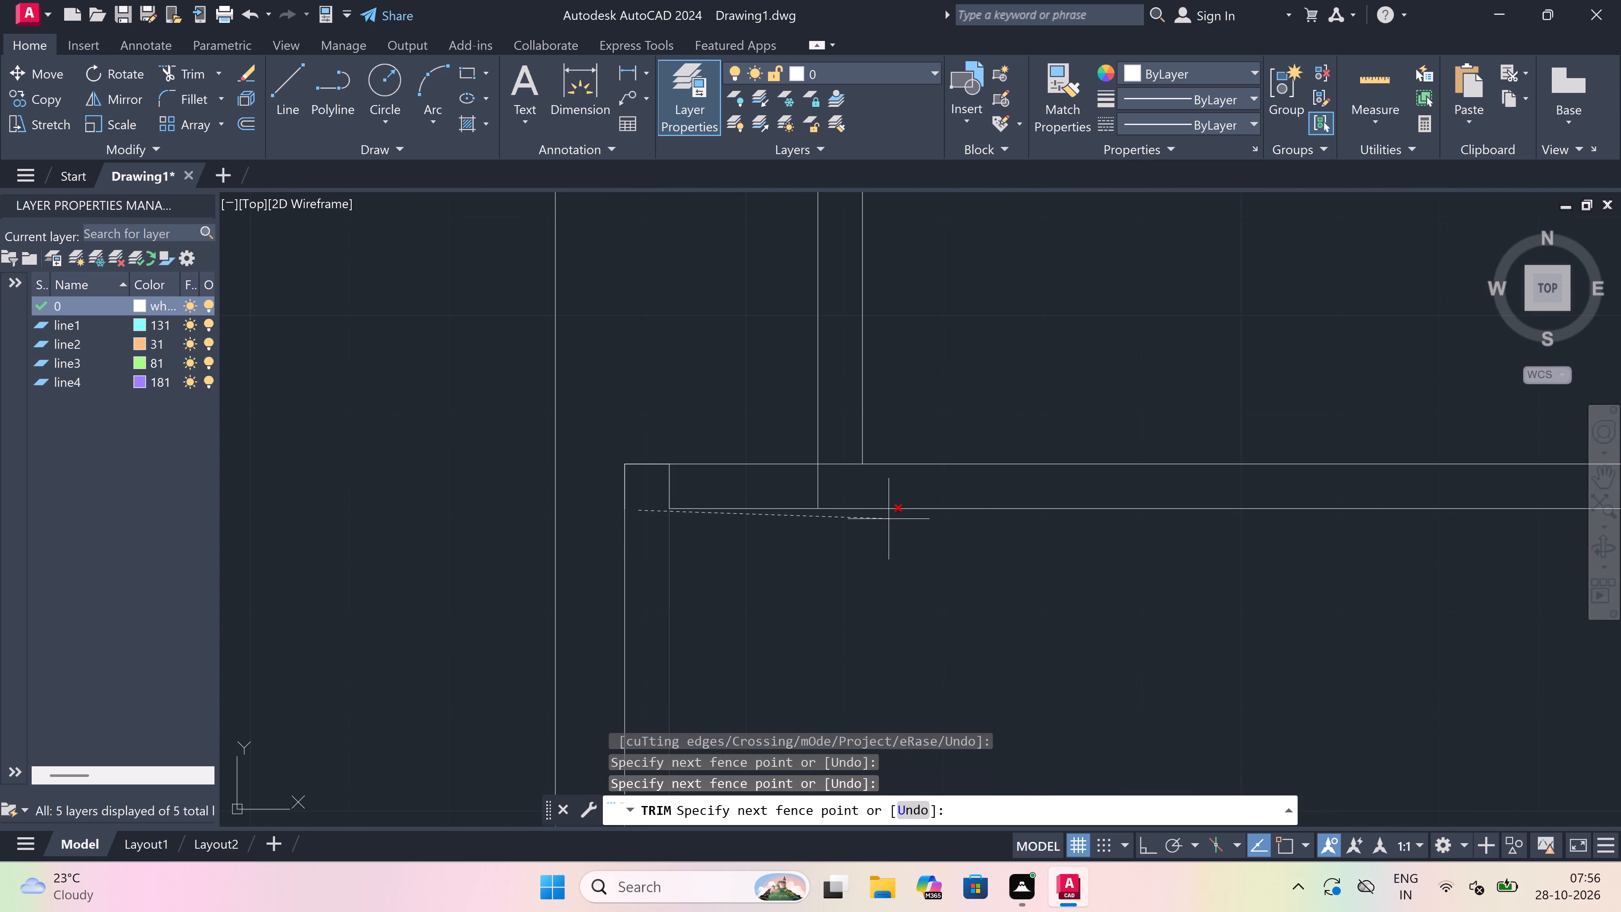
pyautogui.click(797, 488)
pyautogui.scroll(2, 839, 471)
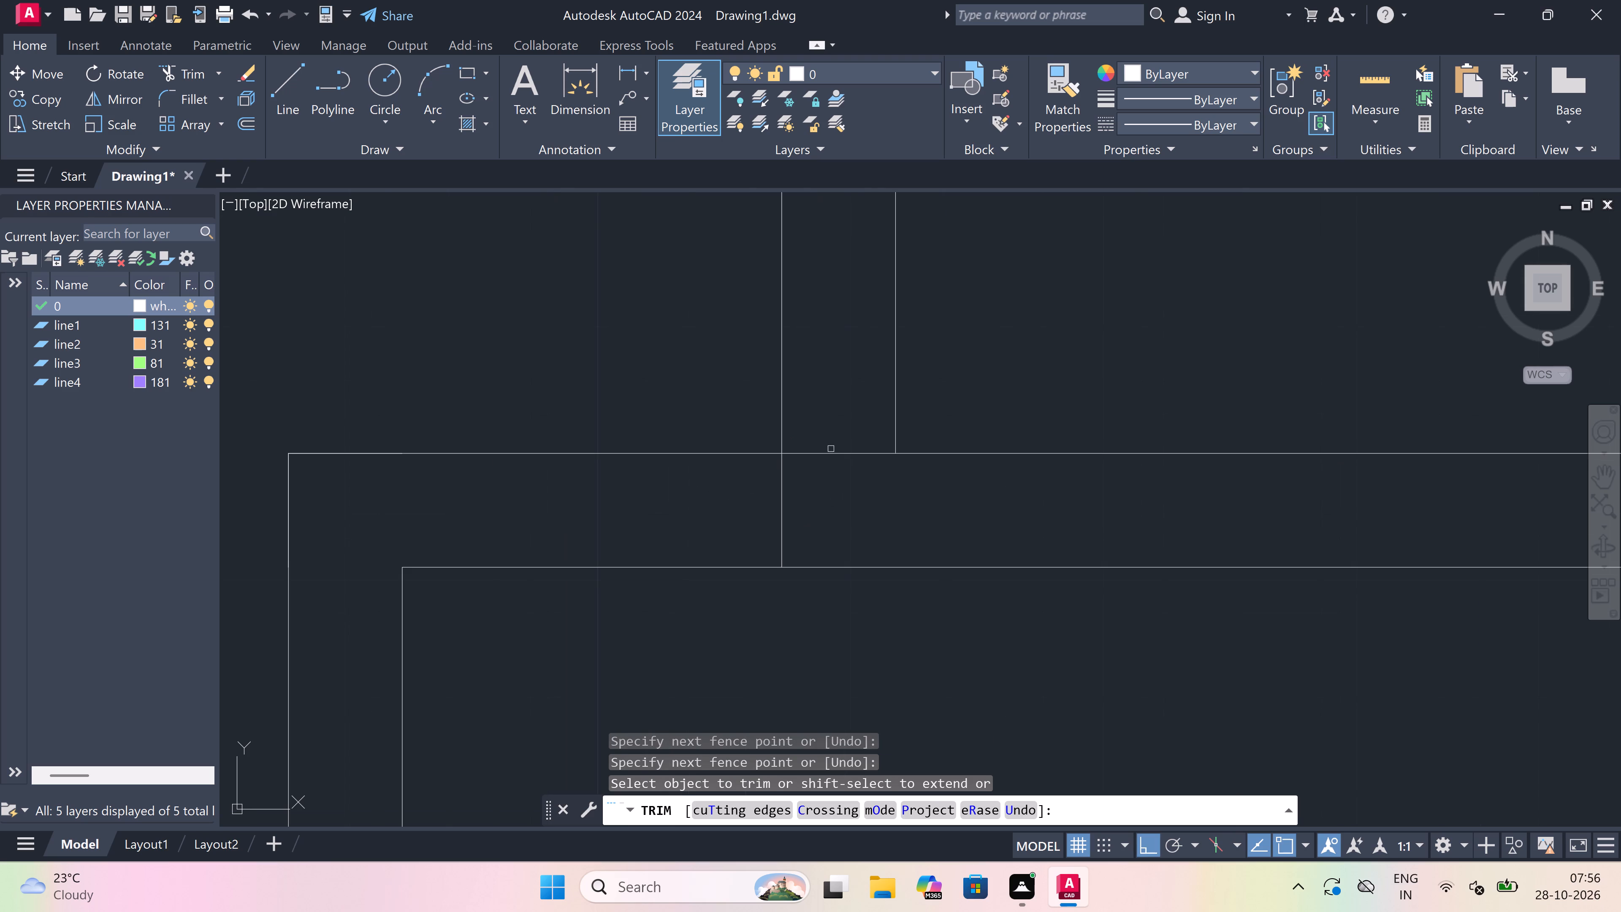
pyautogui.click(830, 434)
pyautogui.click(753, 524)
# Trim off the long outer left line below the new horizontal line.
pyautogui.scroll(-5, 753, 524)
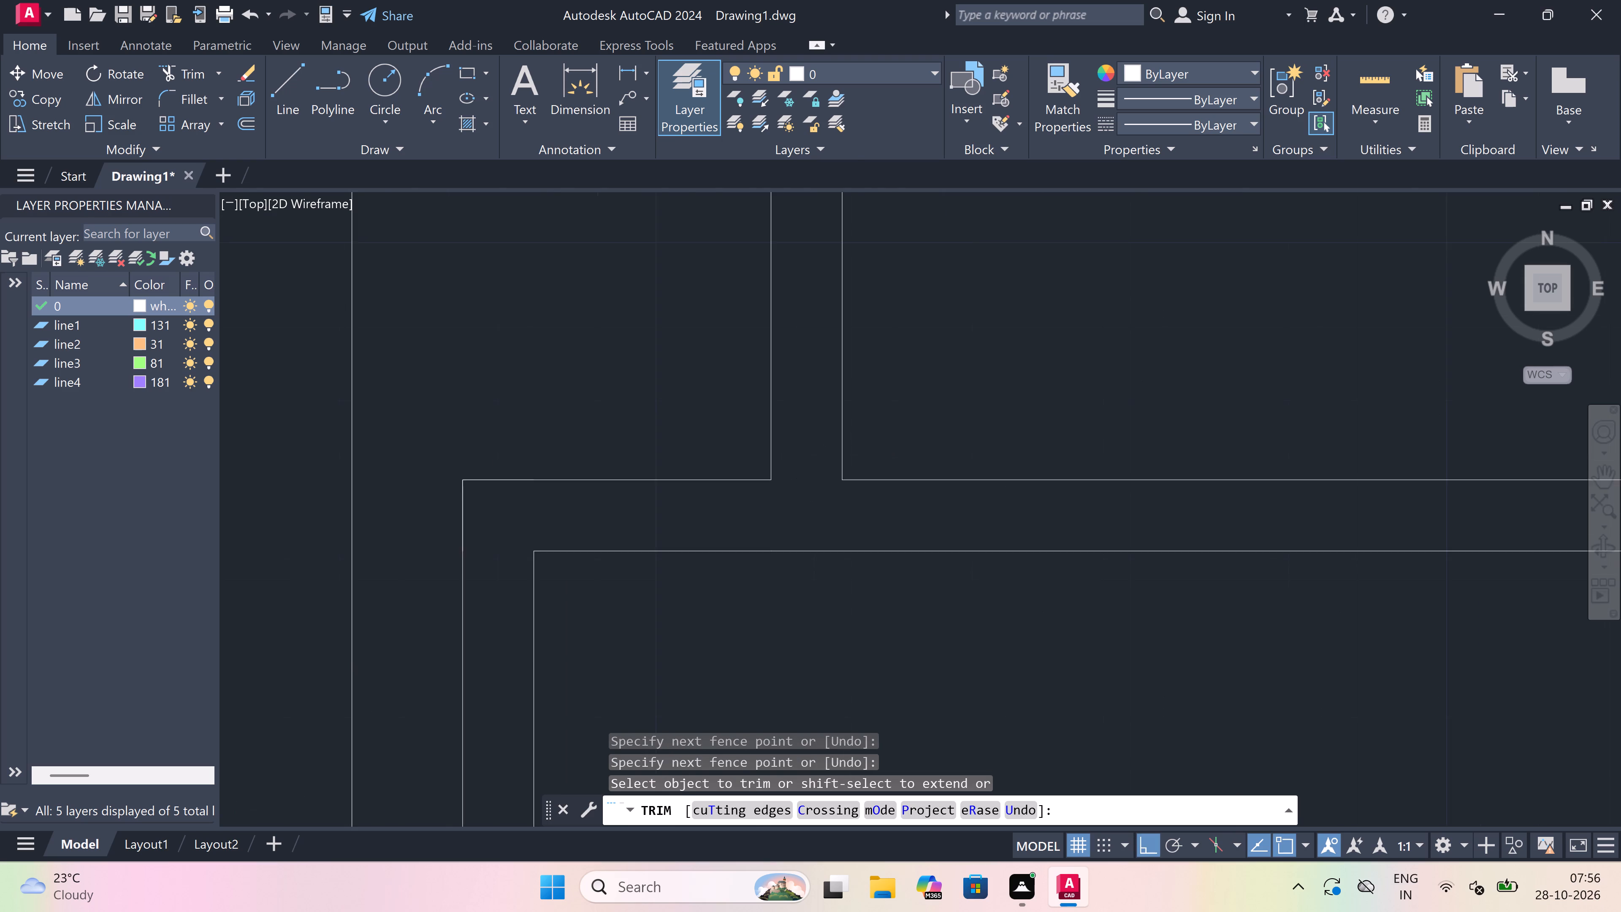
pyautogui.click(706, 444)
pyautogui.click(625, 481)
# Trim the overlapping inner wall line ends at the lowest room's bottom-left corner.
pyautogui.scroll(-3, 735, 476)
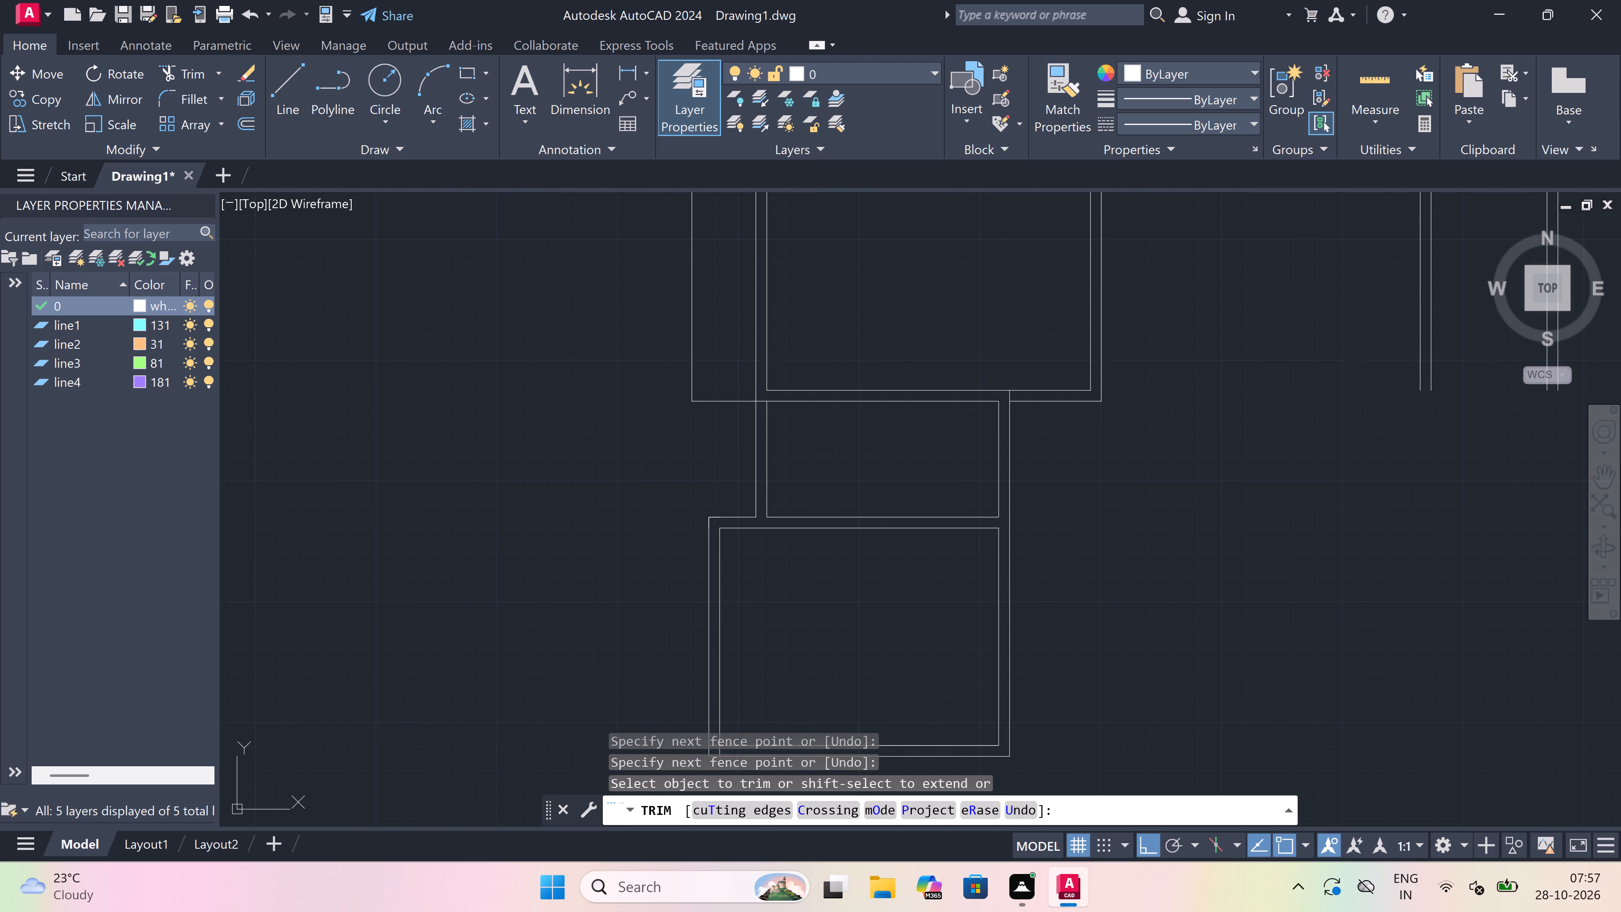
pyautogui.scroll(2, 760, 433)
pyautogui.scroll(-3, 760, 432)
pyautogui.scroll(1, 754, 481)
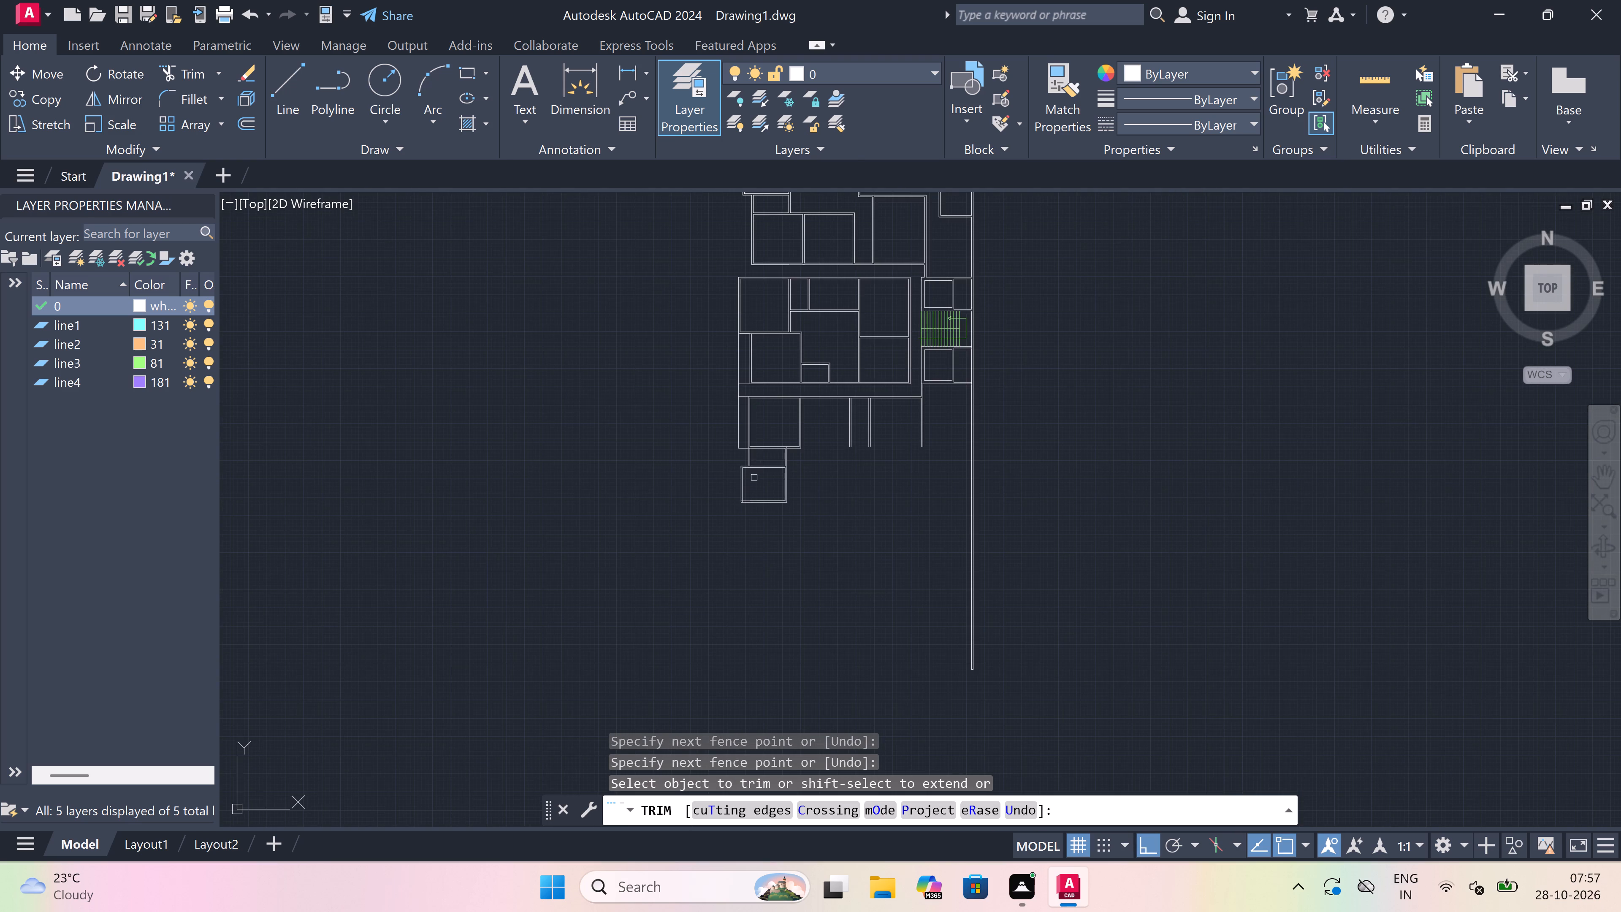
pyautogui.scroll(3, 754, 481)
pyautogui.scroll(4, 656, 616)
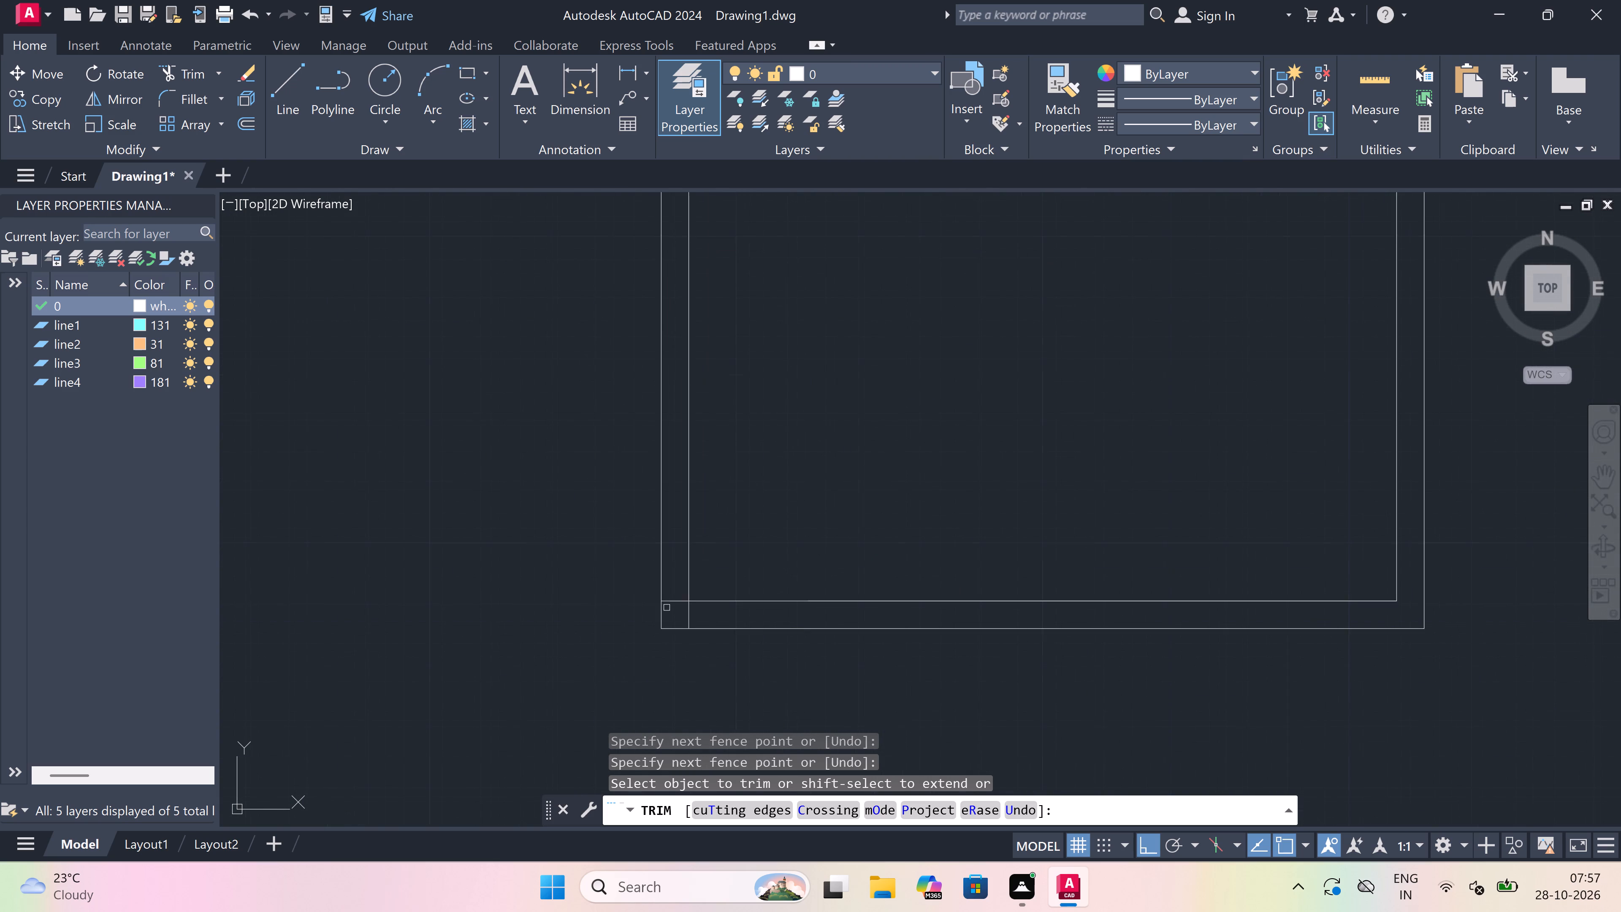
pyautogui.click(668, 605)
pyautogui.click(681, 553)
pyautogui.moveTo(676, 614); pyautogui.dragTo(682, 614)
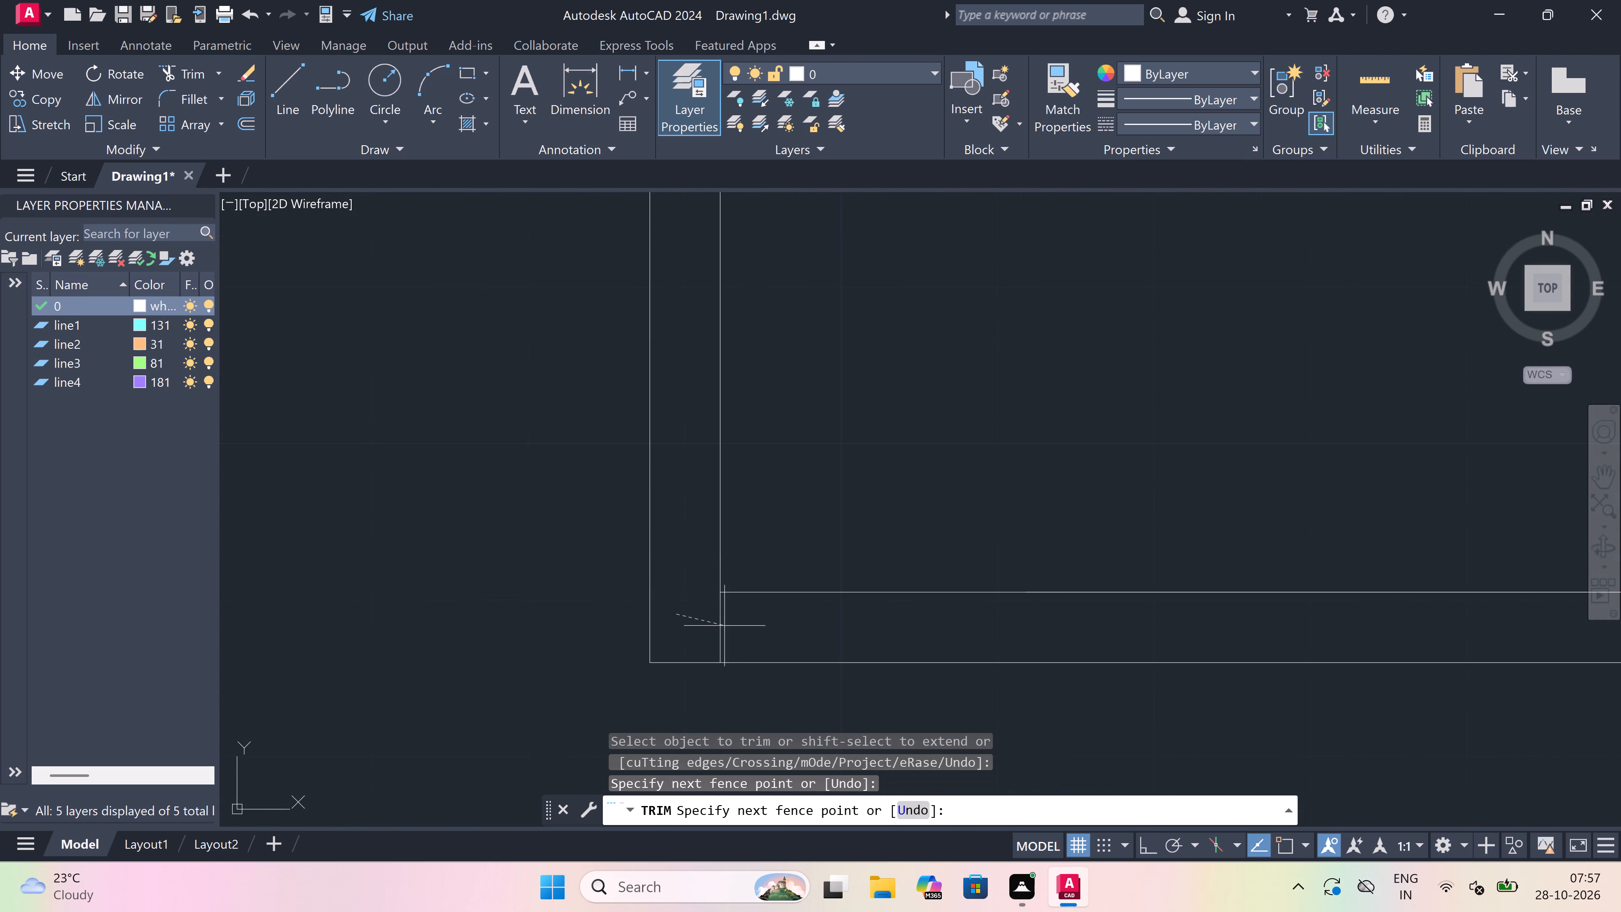
pyautogui.click(819, 649)
pyautogui.press('Escape')
pyautogui.scroll(-3, 762, 640)
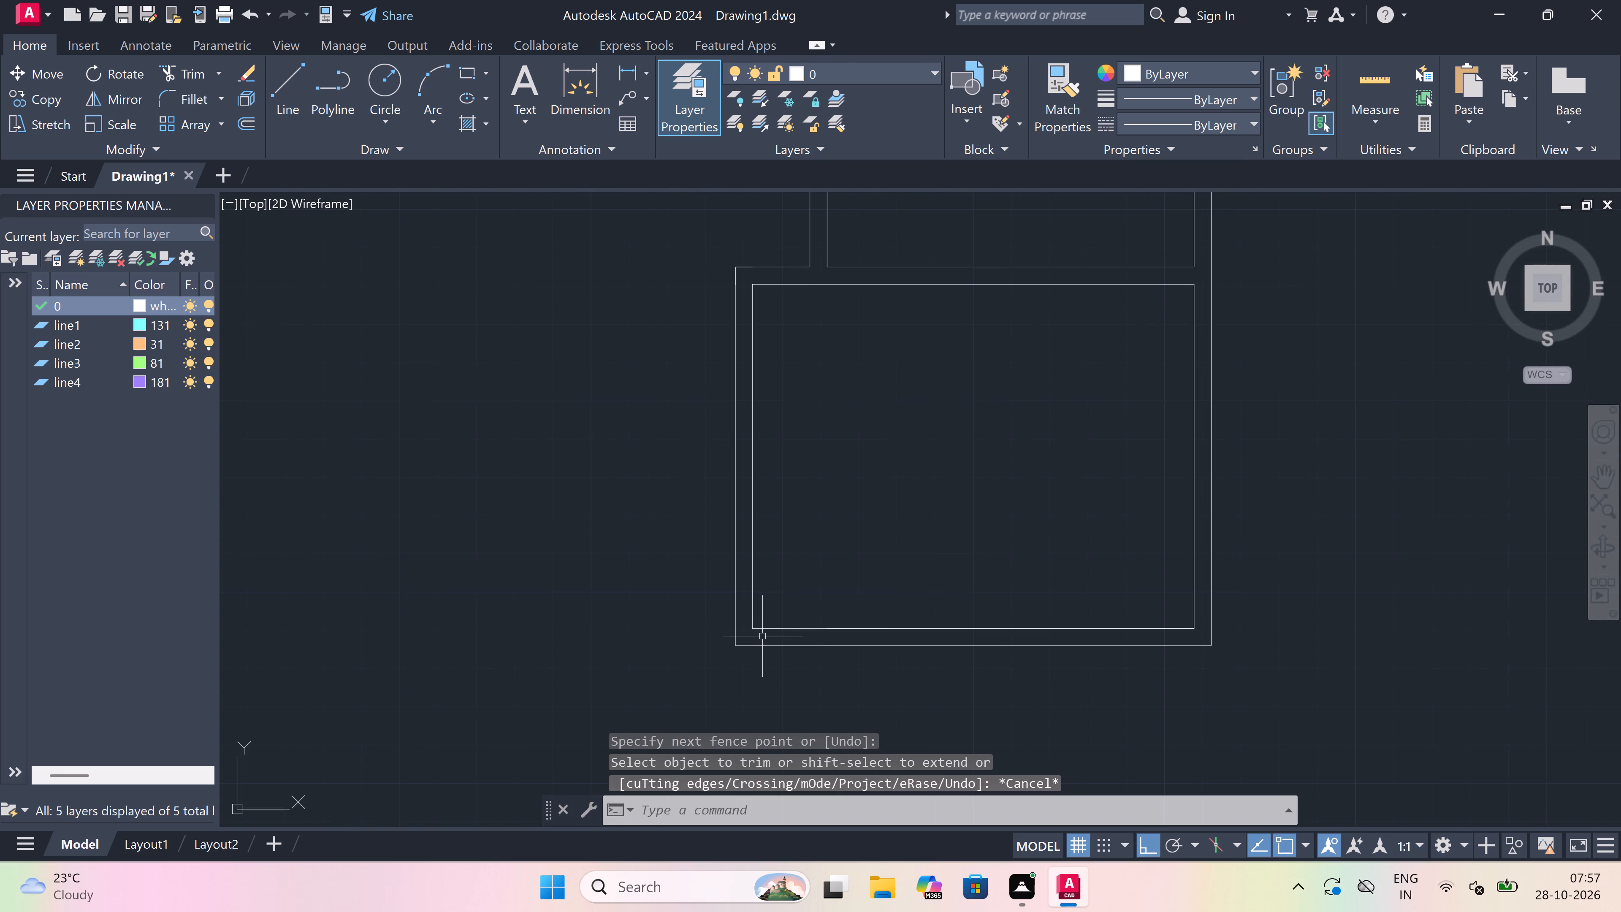
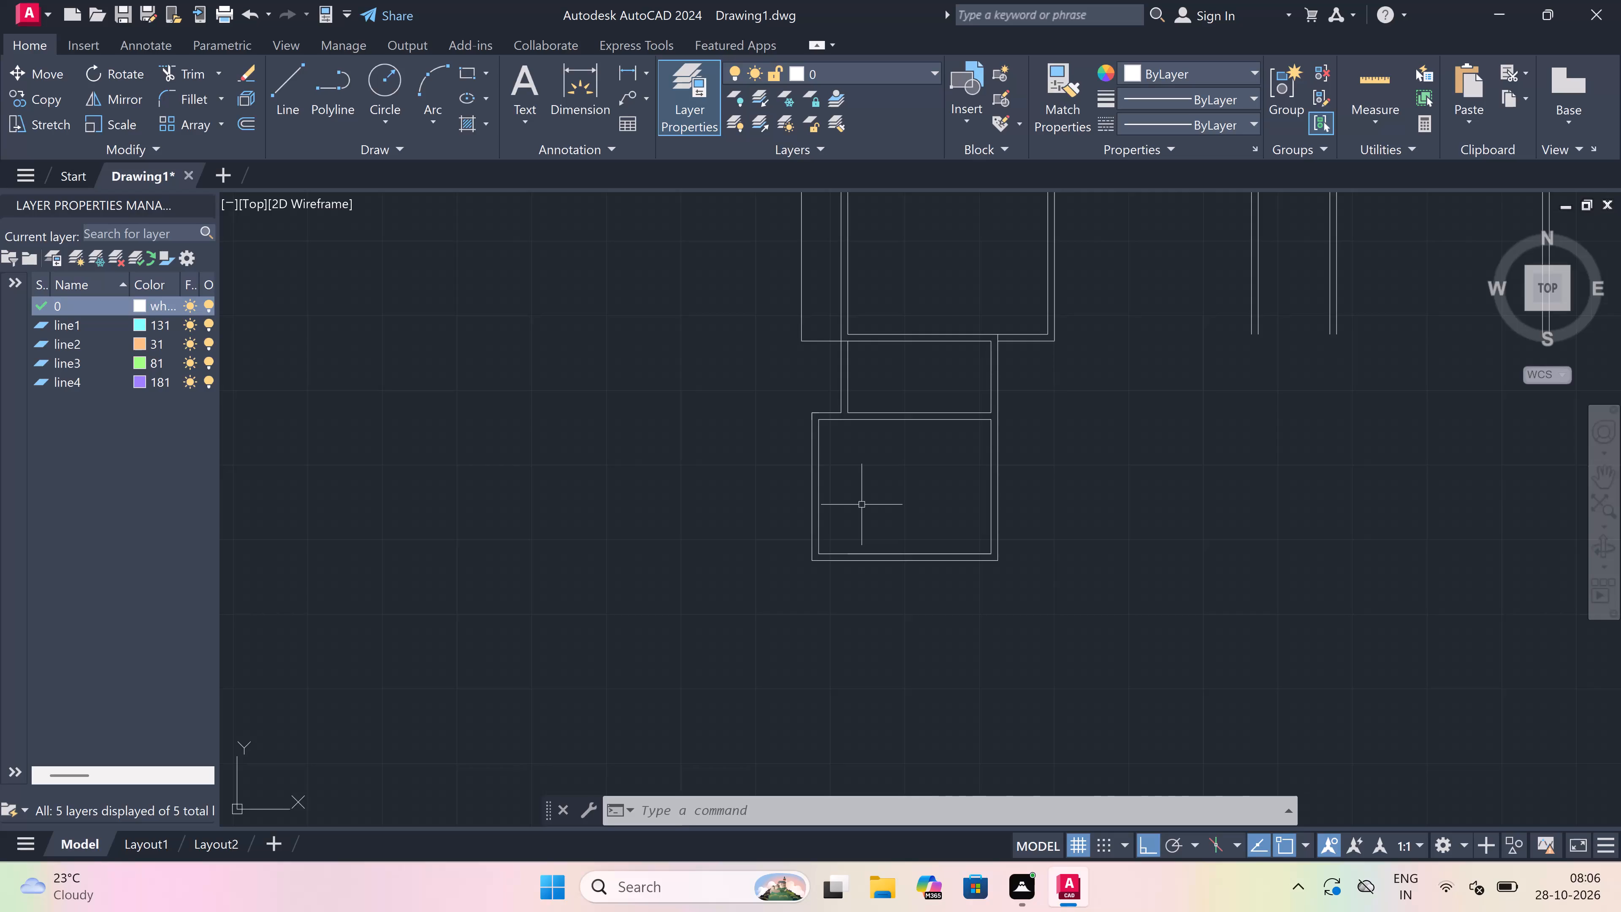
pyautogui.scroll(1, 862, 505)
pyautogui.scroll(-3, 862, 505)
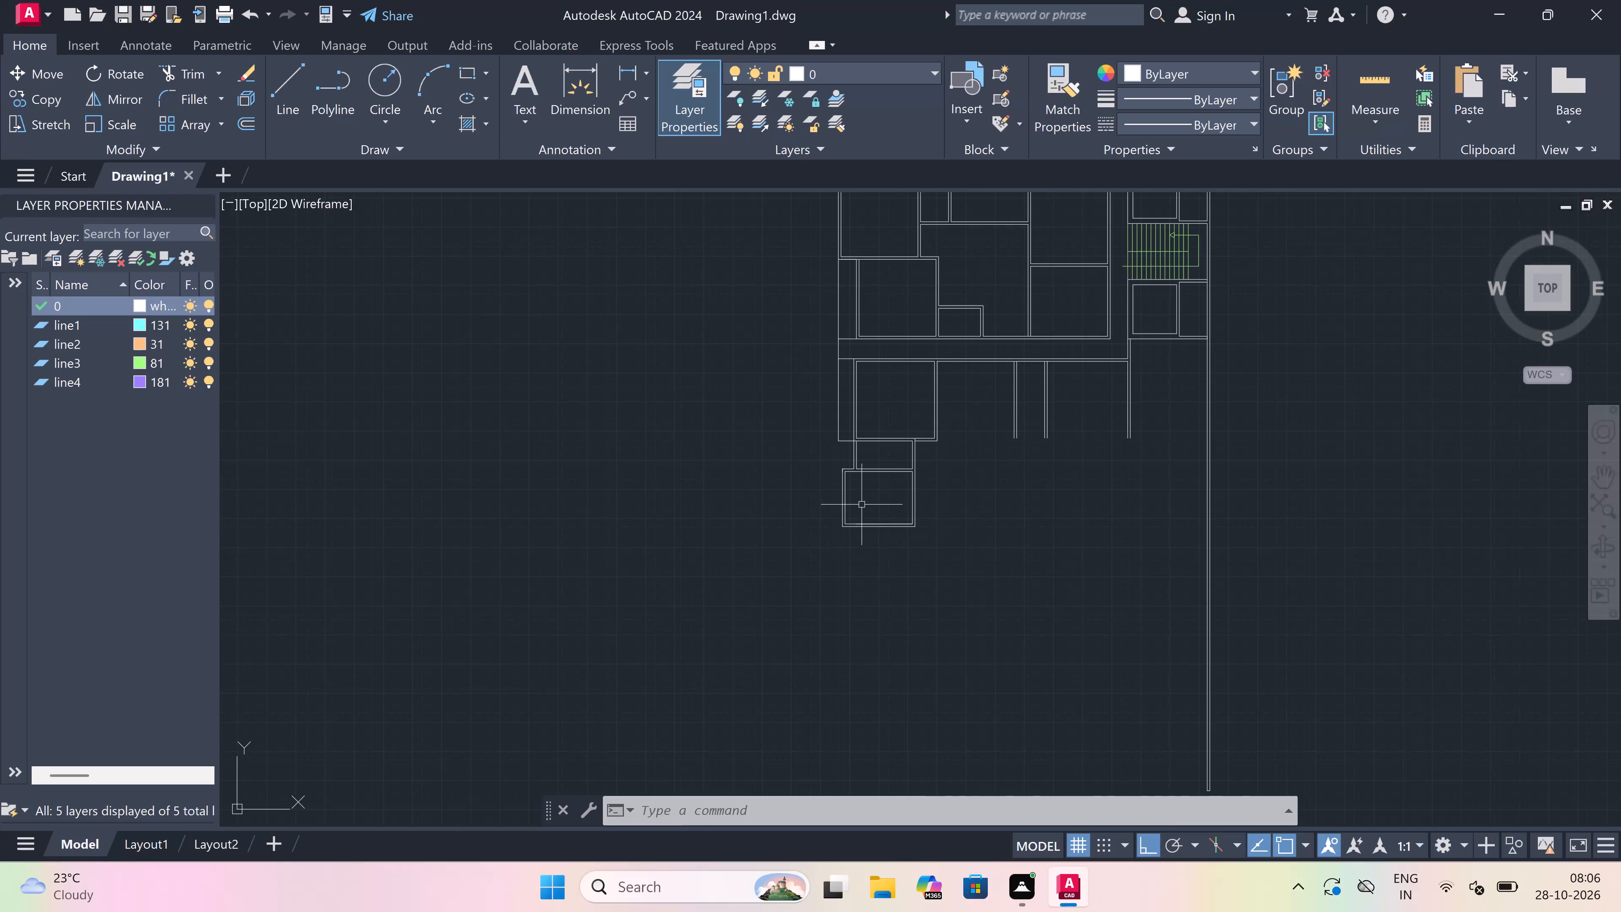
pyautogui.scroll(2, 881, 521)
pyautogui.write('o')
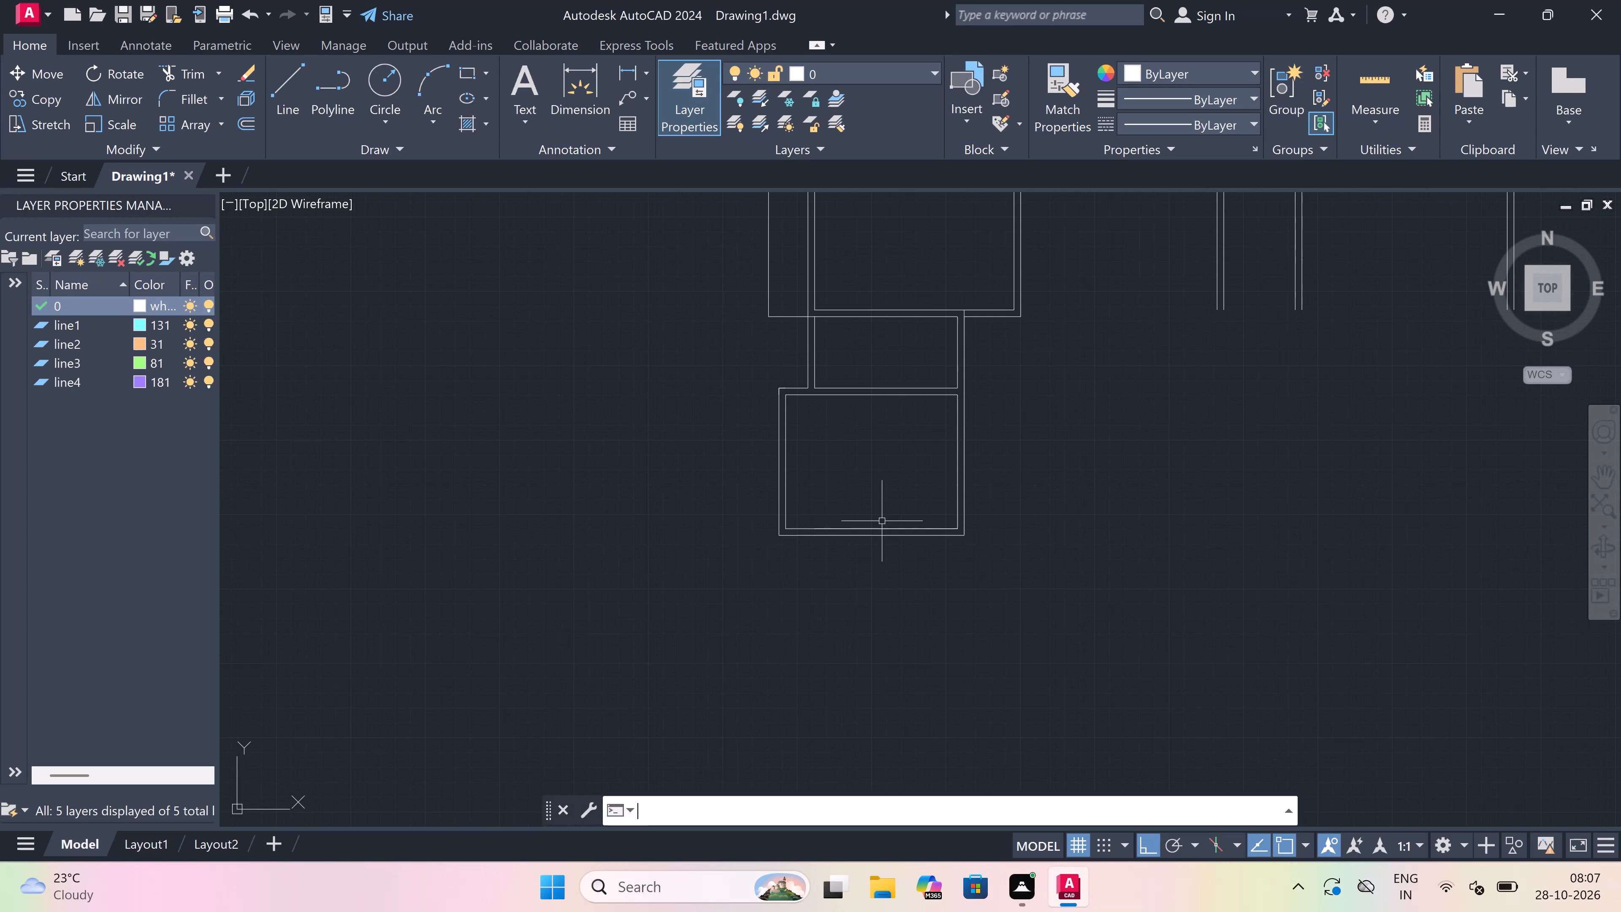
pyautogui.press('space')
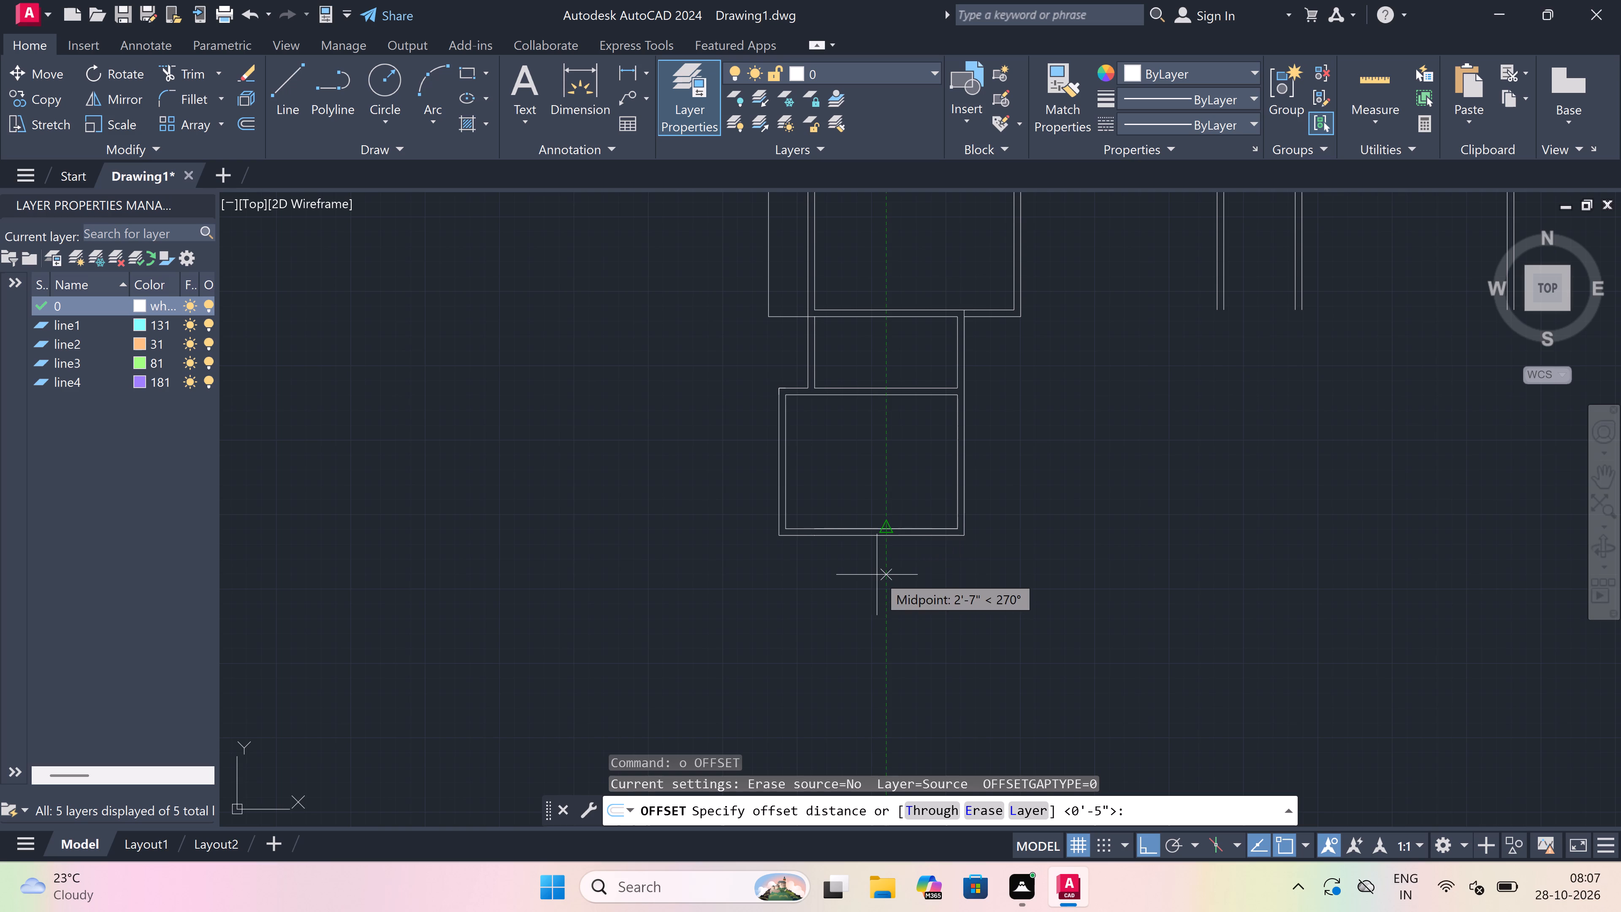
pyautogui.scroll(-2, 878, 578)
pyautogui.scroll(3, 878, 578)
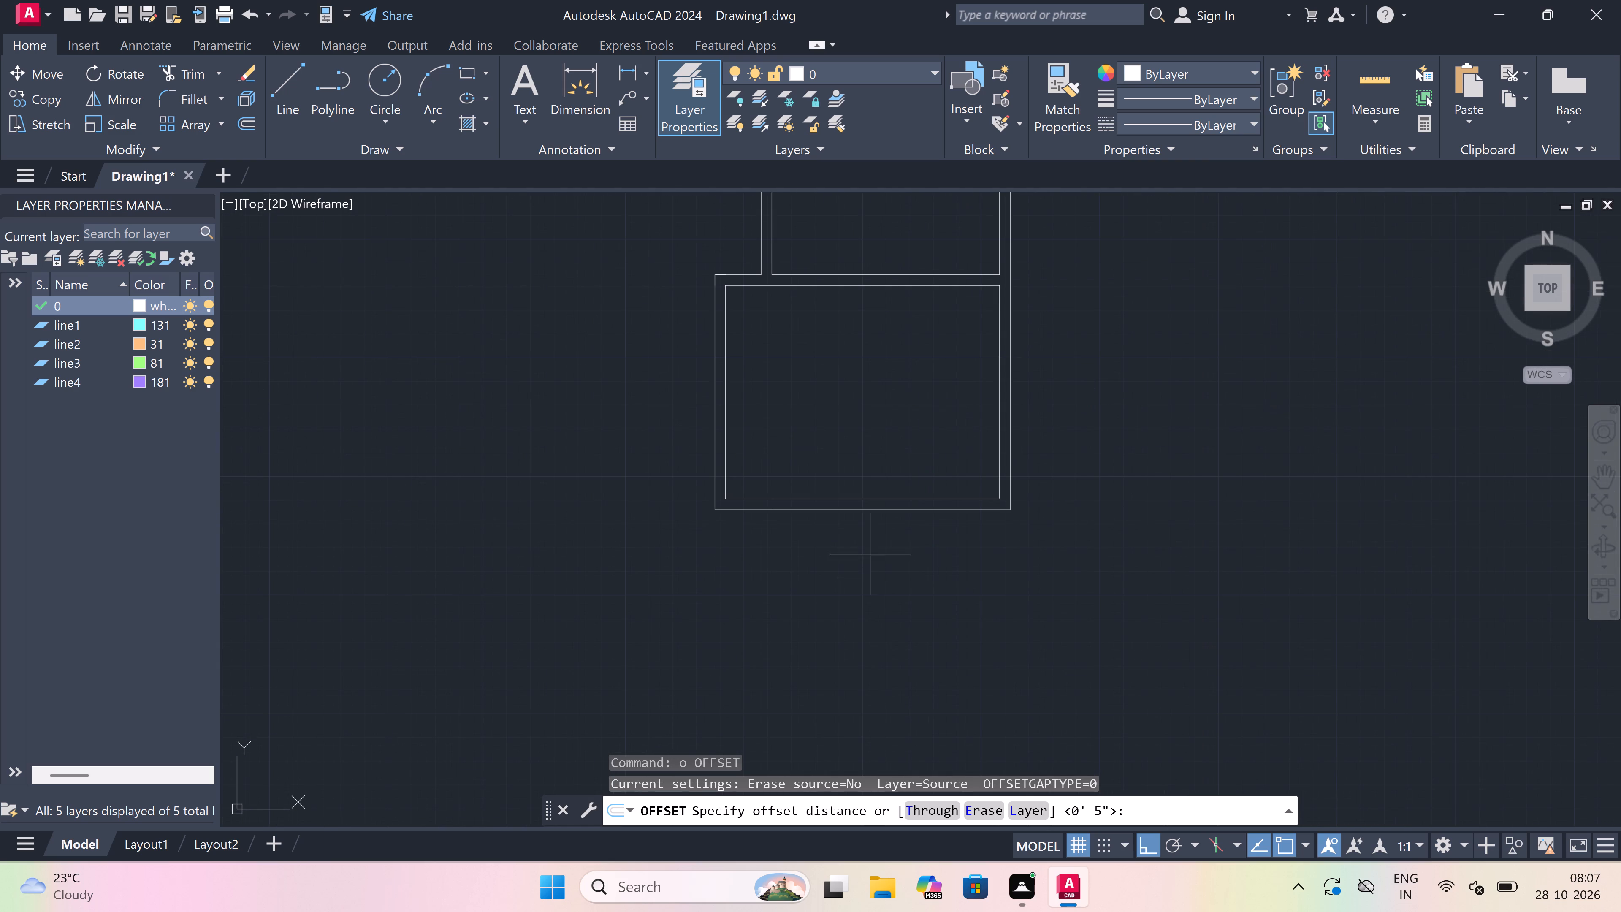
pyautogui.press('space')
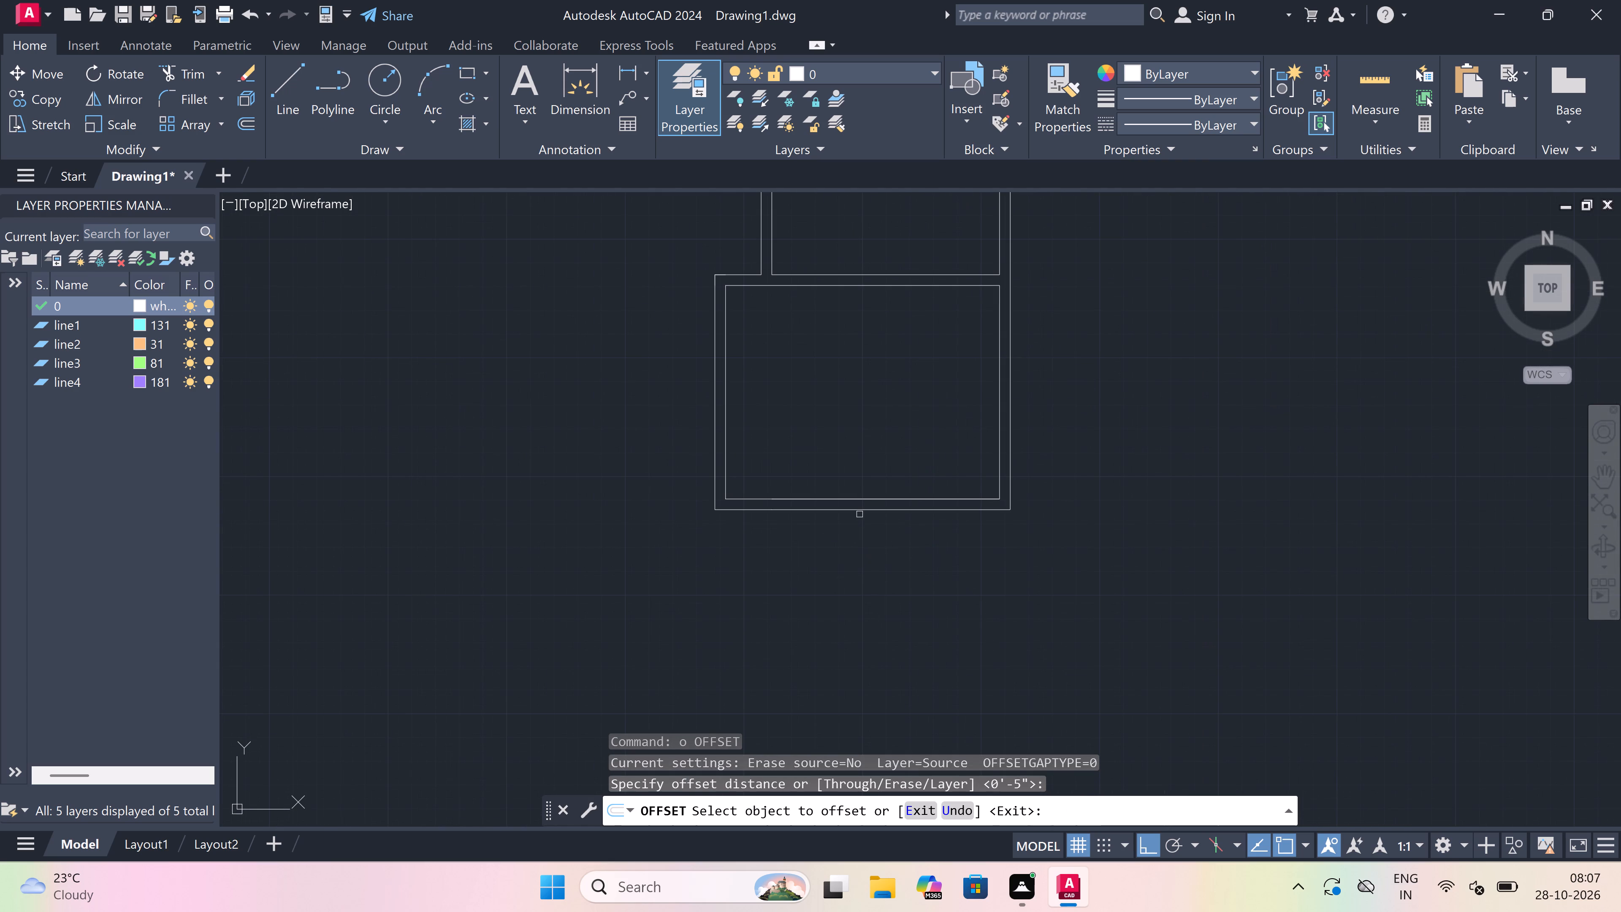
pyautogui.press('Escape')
# Offset the lowest room's outer bottom wall line 12' downward.
pyautogui.write('o')
pyautogui.press('space')
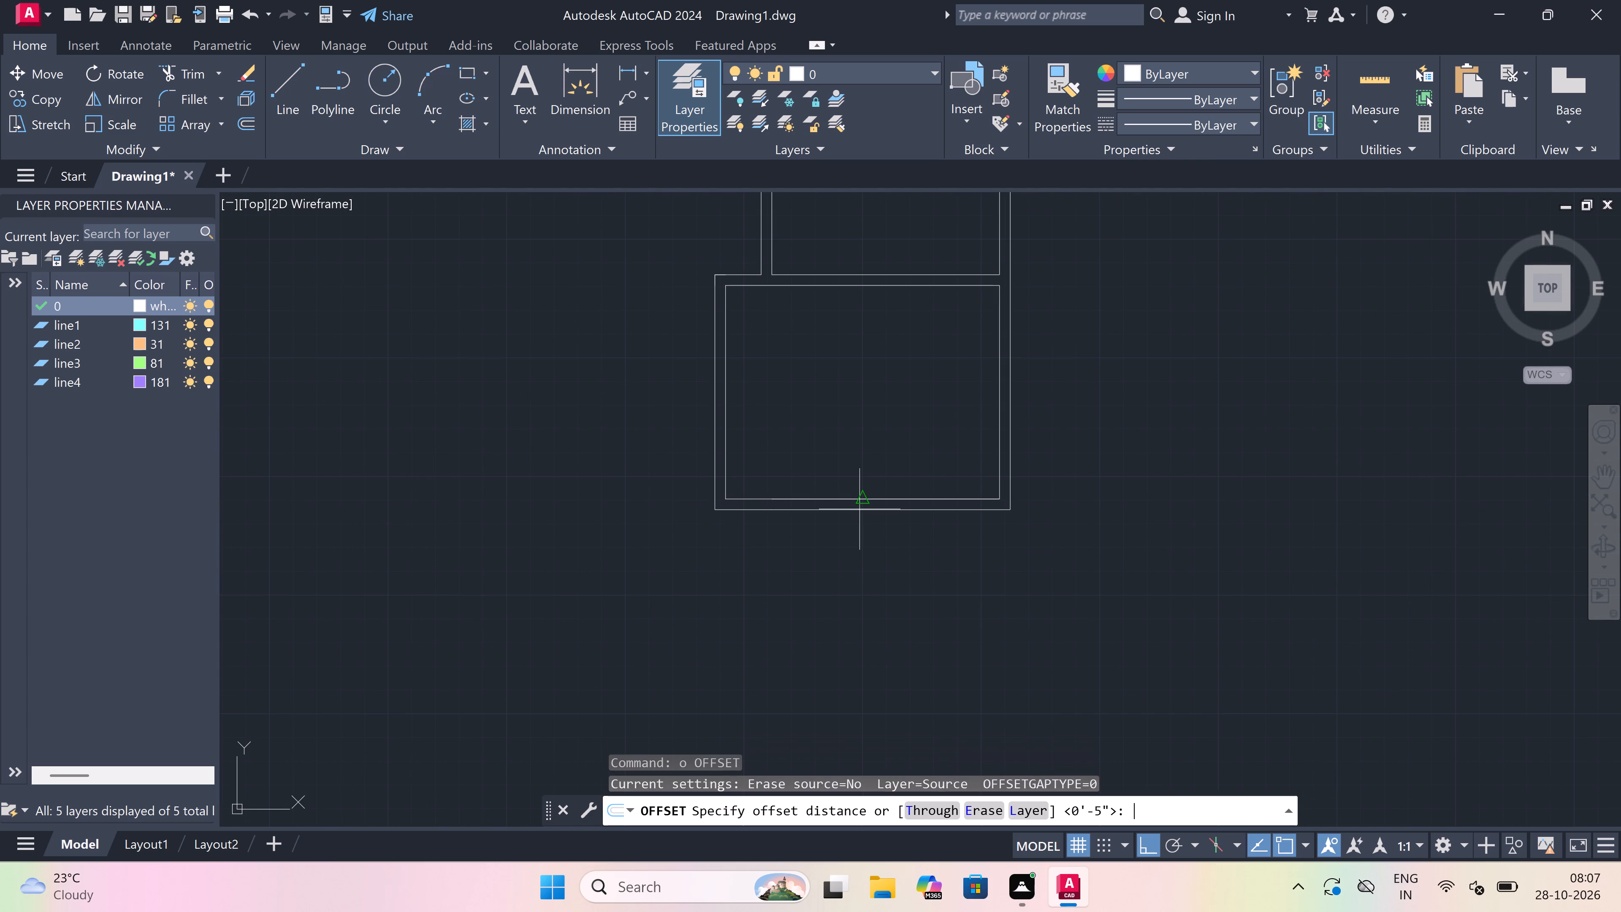
pyautogui.click(859, 513)
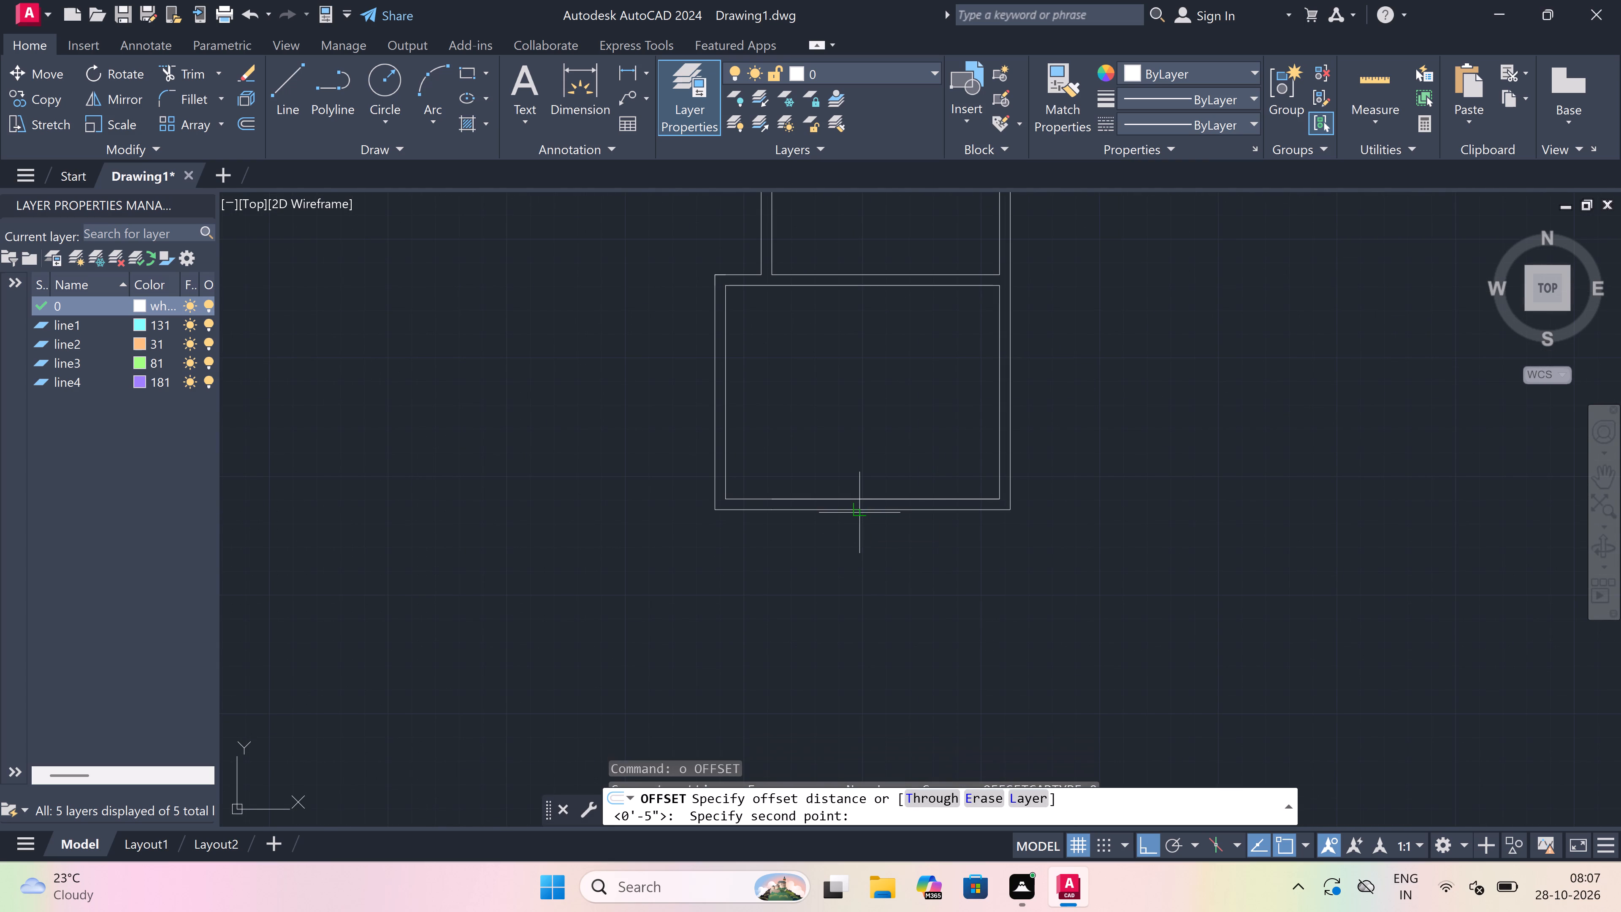
pyautogui.scroll(-3, 827, 616)
pyautogui.scroll(2, 827, 616)
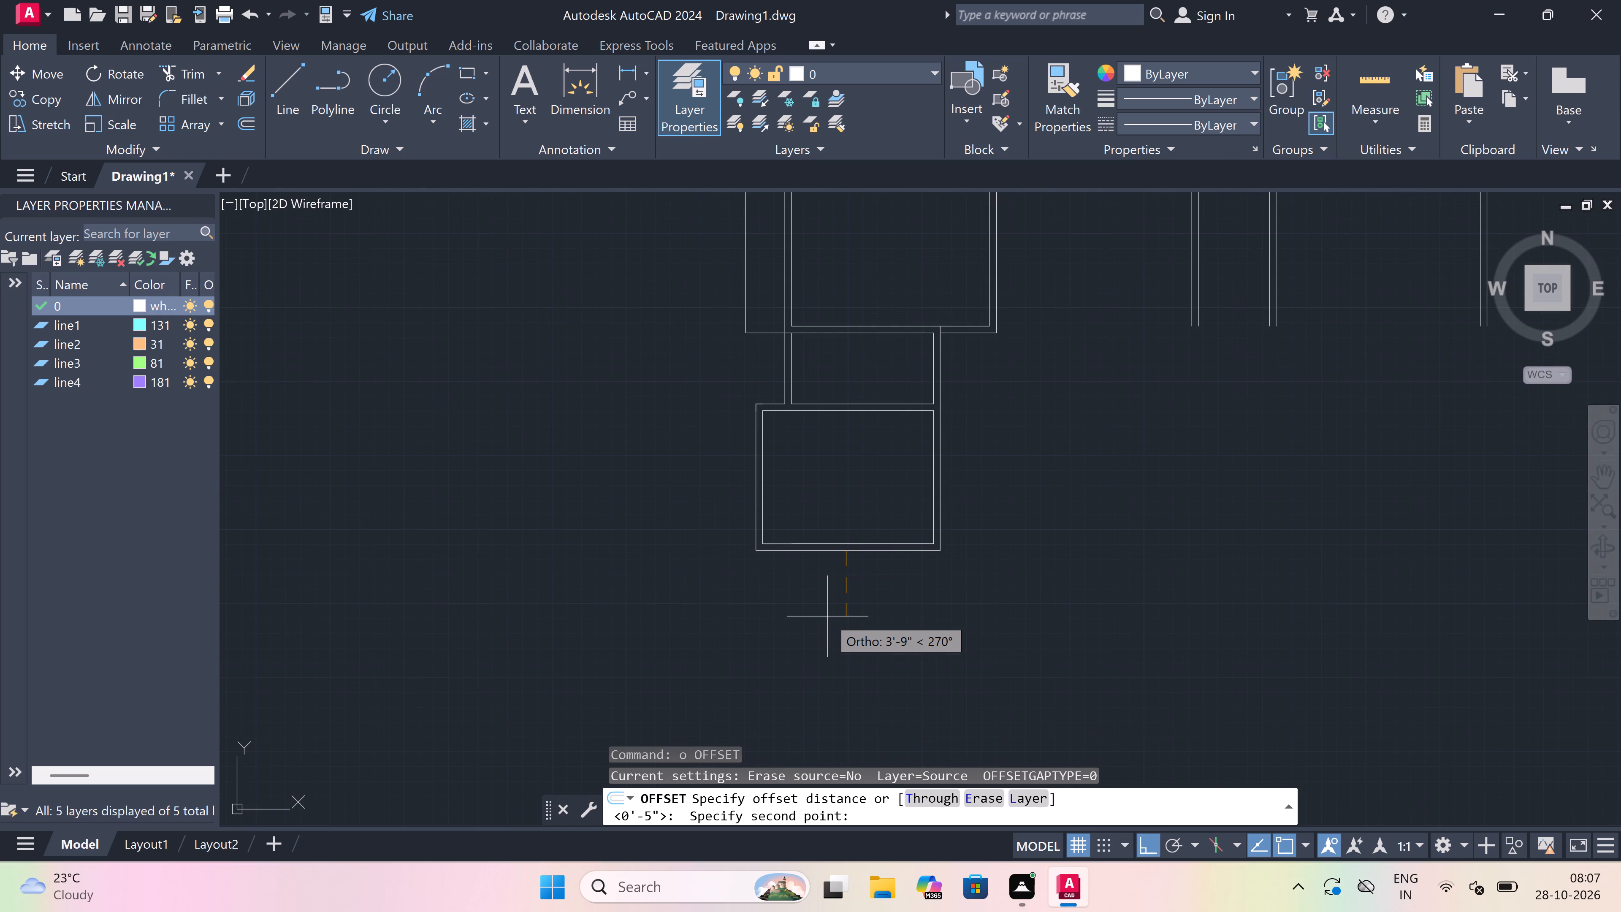
pyautogui.scroll(-1, 827, 616)
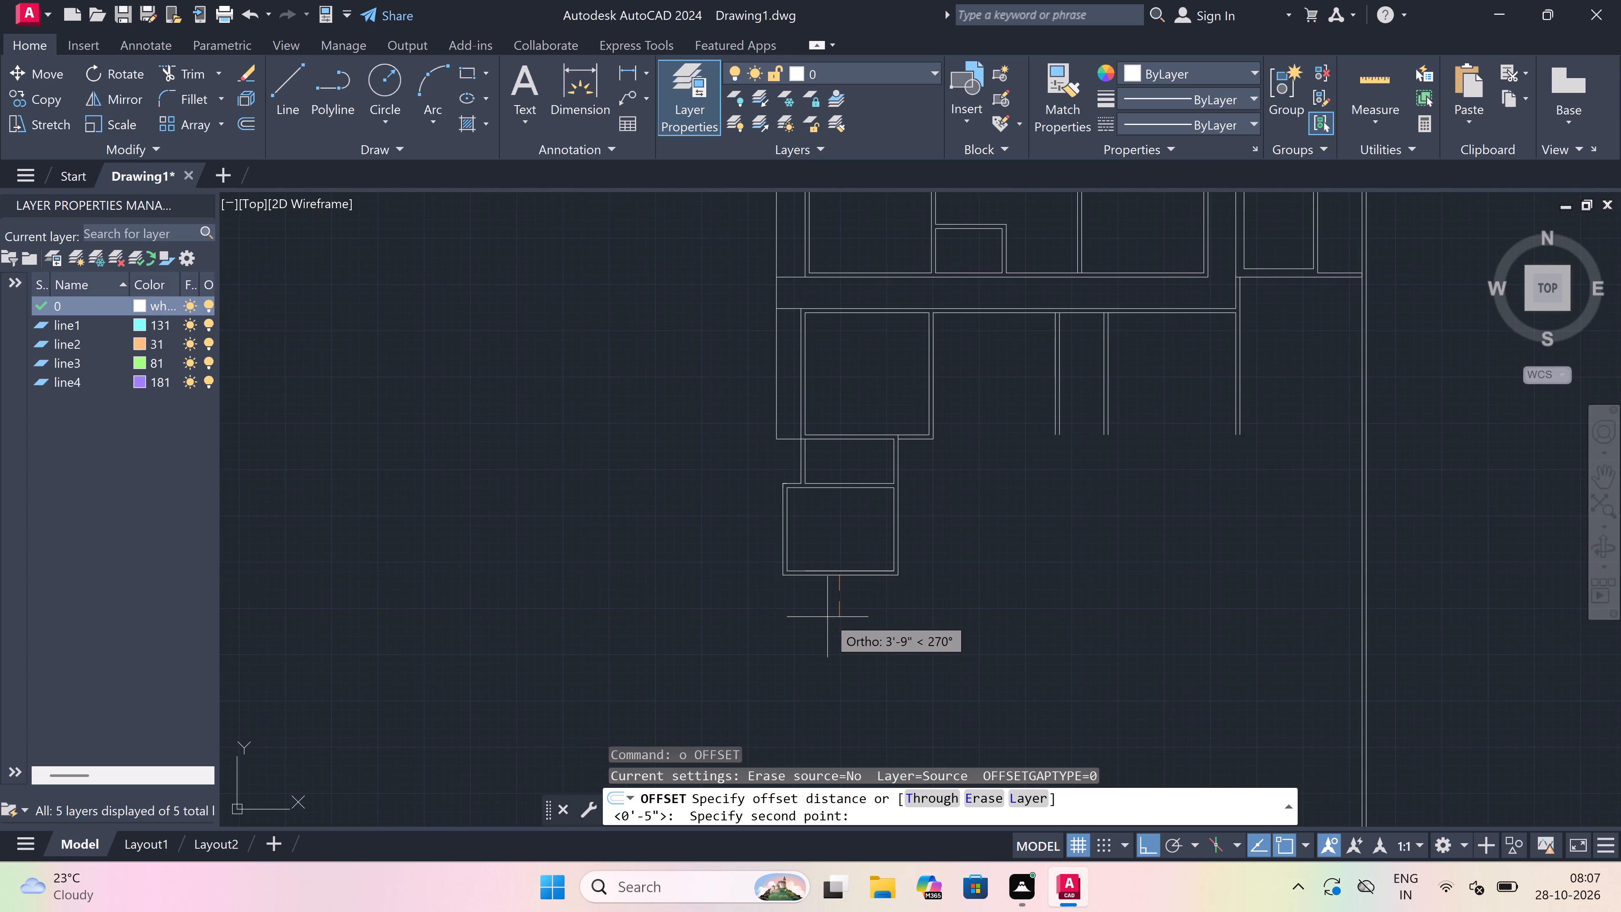
pyautogui.scroll(2, 827, 621)
pyautogui.press('1')
pyautogui.write("2'")
pyautogui.press('space')
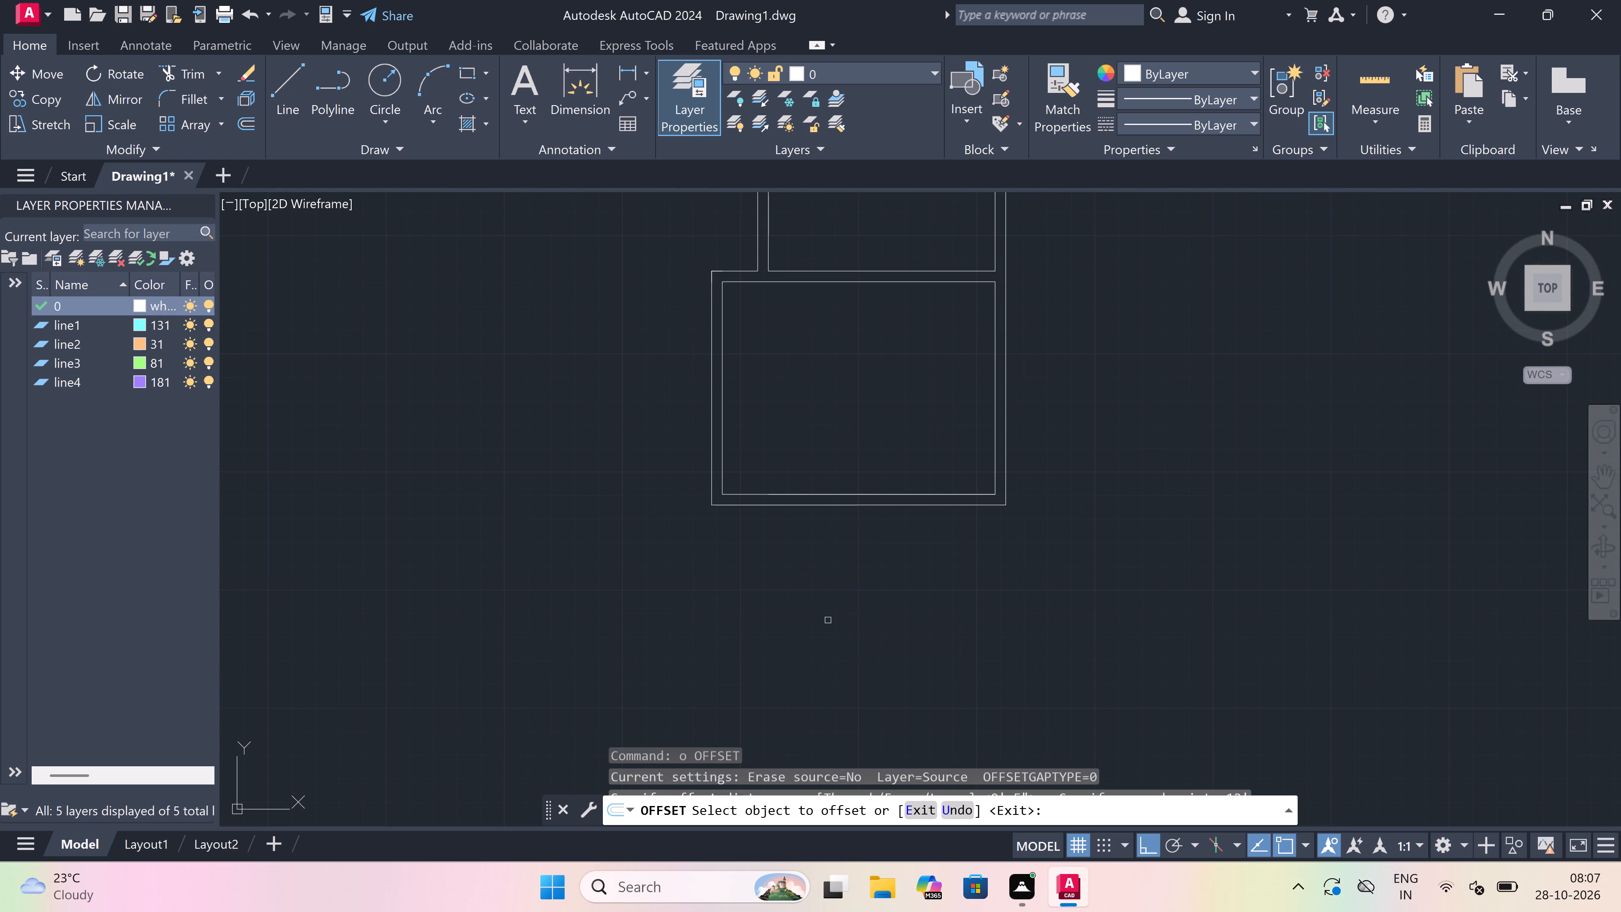
pyautogui.scroll(-2, 864, 479)
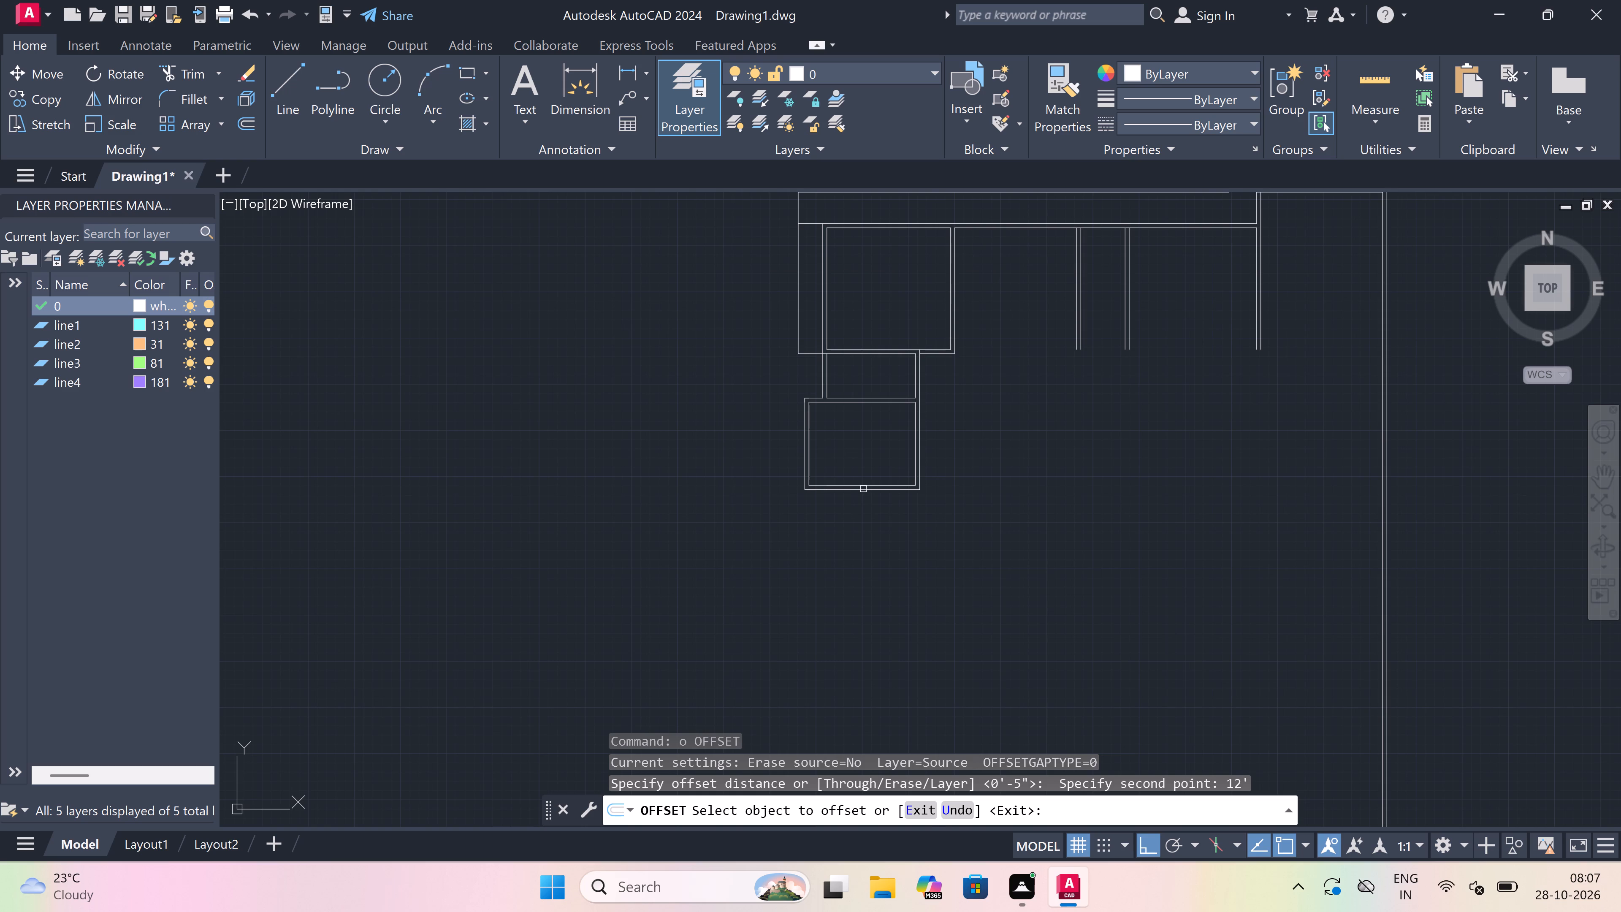
pyautogui.moveTo(862, 490); pyautogui.dragTo(862, 517)
pyautogui.click(862, 570)
pyautogui.press('Escape')
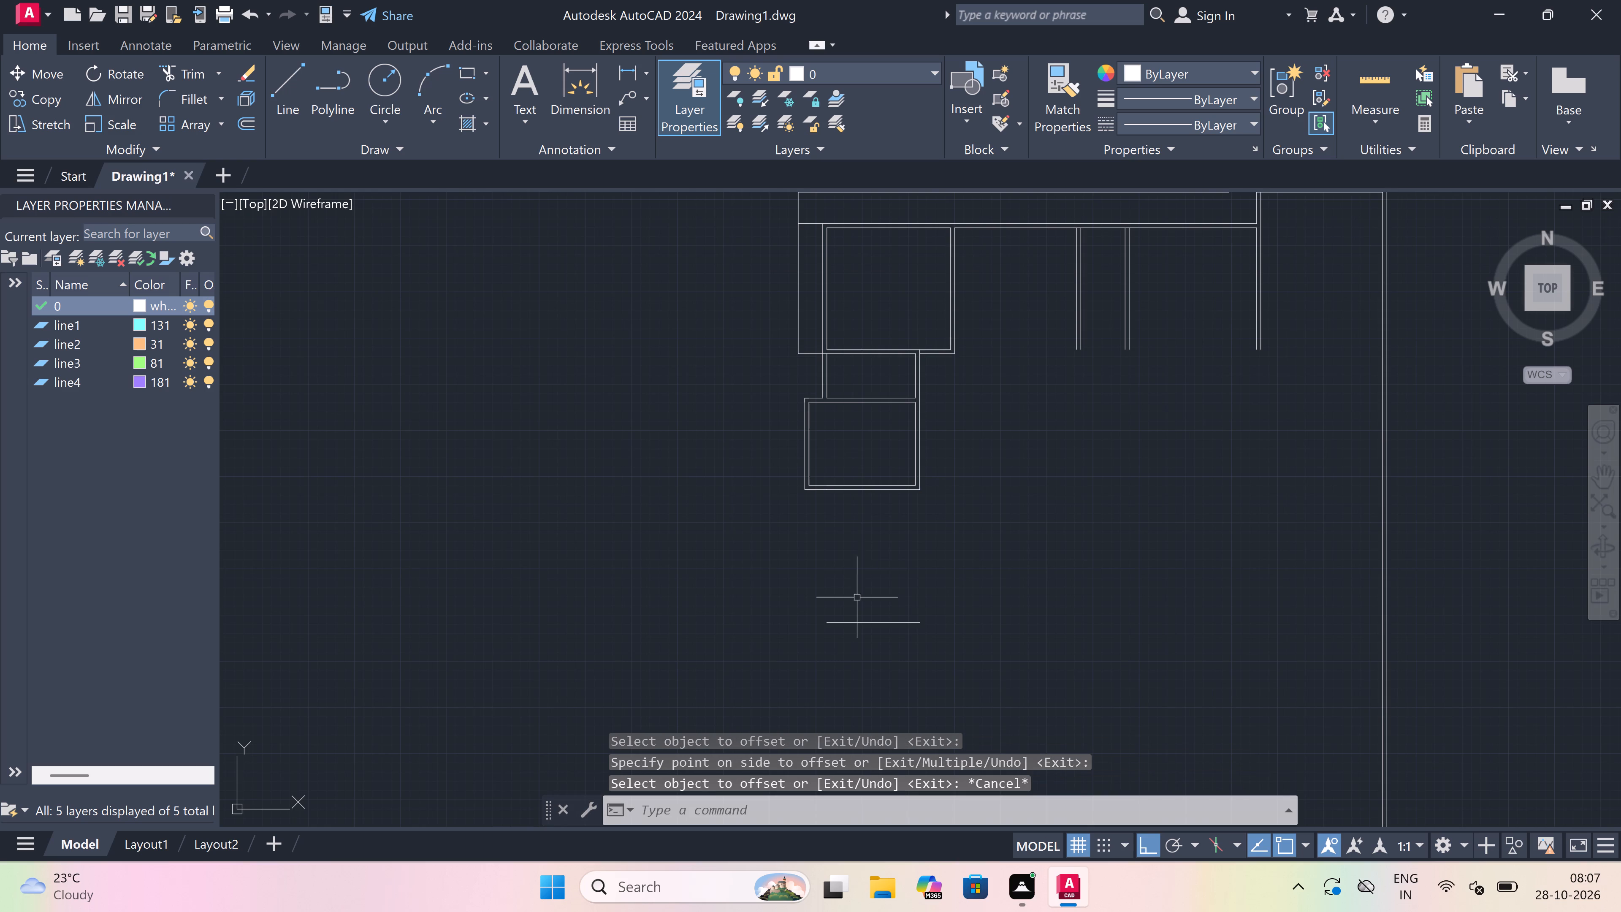
# Offset the new horizontal line 4.5" downward to make a double wall line.
pyautogui.scroll(2, 854, 646)
pyautogui.press('space')
pyautogui.click(848, 590)
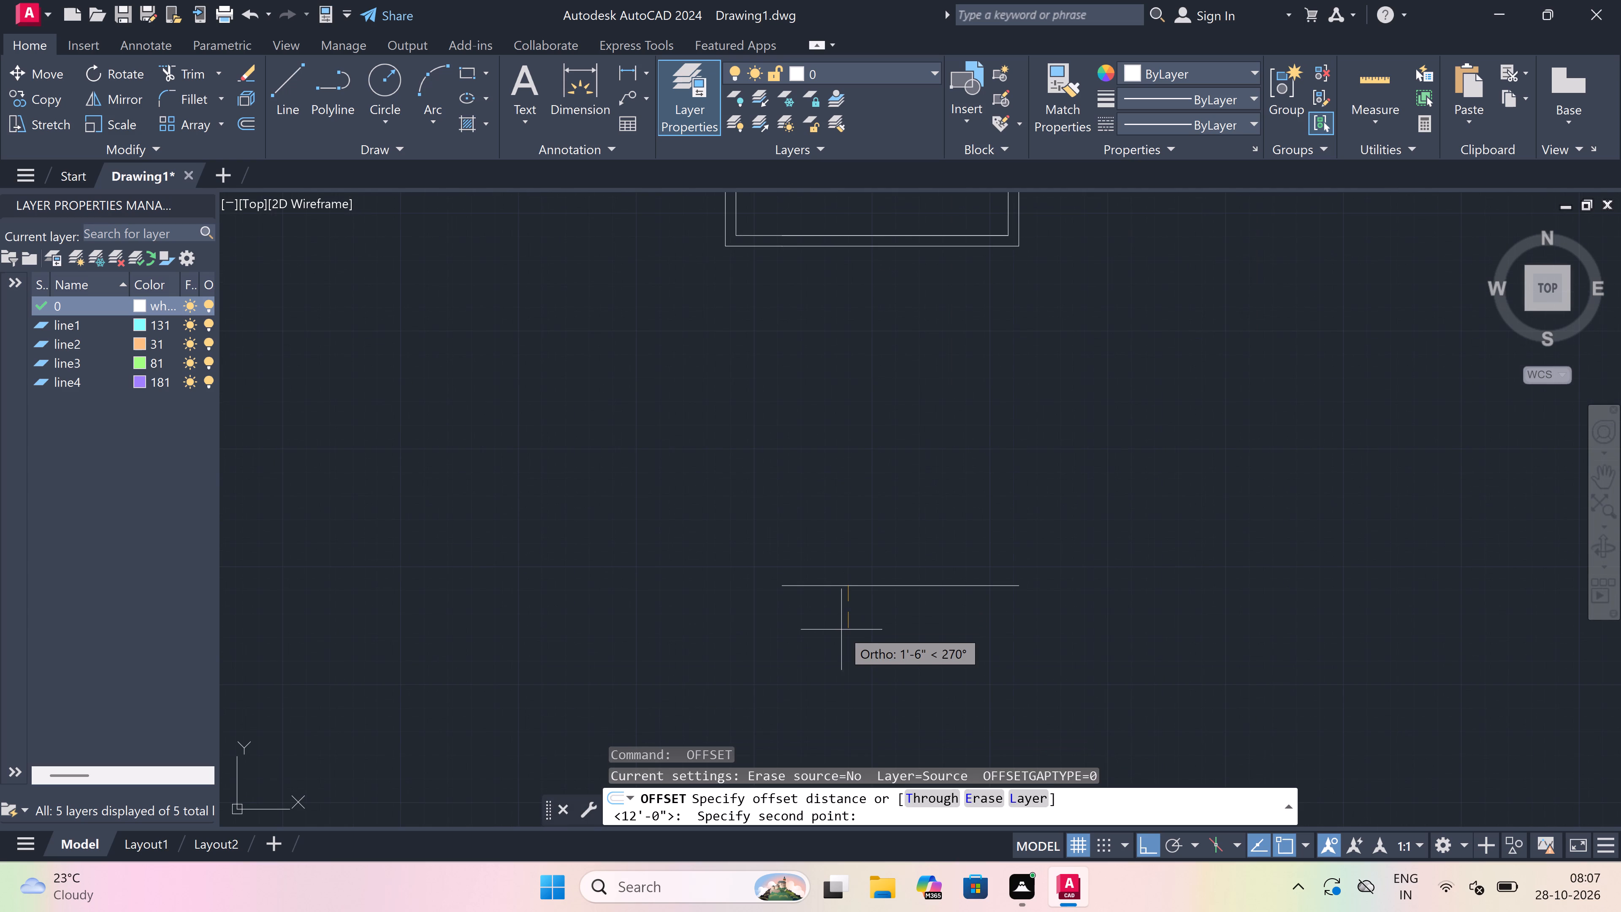
pyautogui.write('4.5')
pyautogui.hotkey('shift', '"')
pyautogui.press('space')
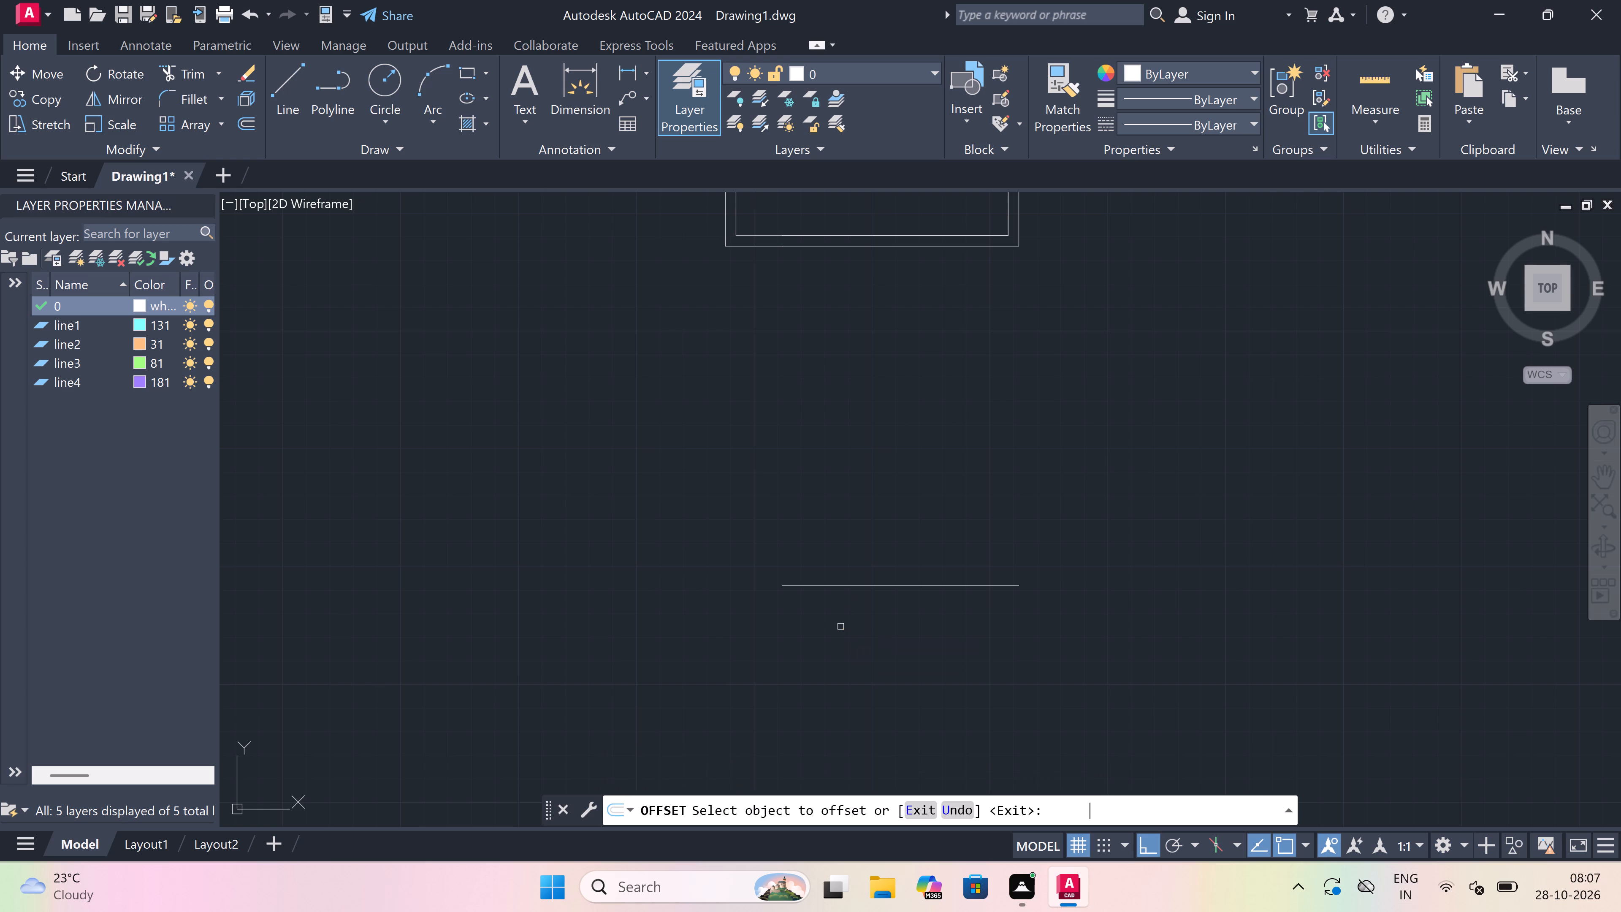
pyautogui.moveTo(835, 586); pyautogui.dragTo(814, 619)
pyautogui.click(772, 669)
pyautogui.press('Escape')
pyautogui.scroll(-4, 813, 548)
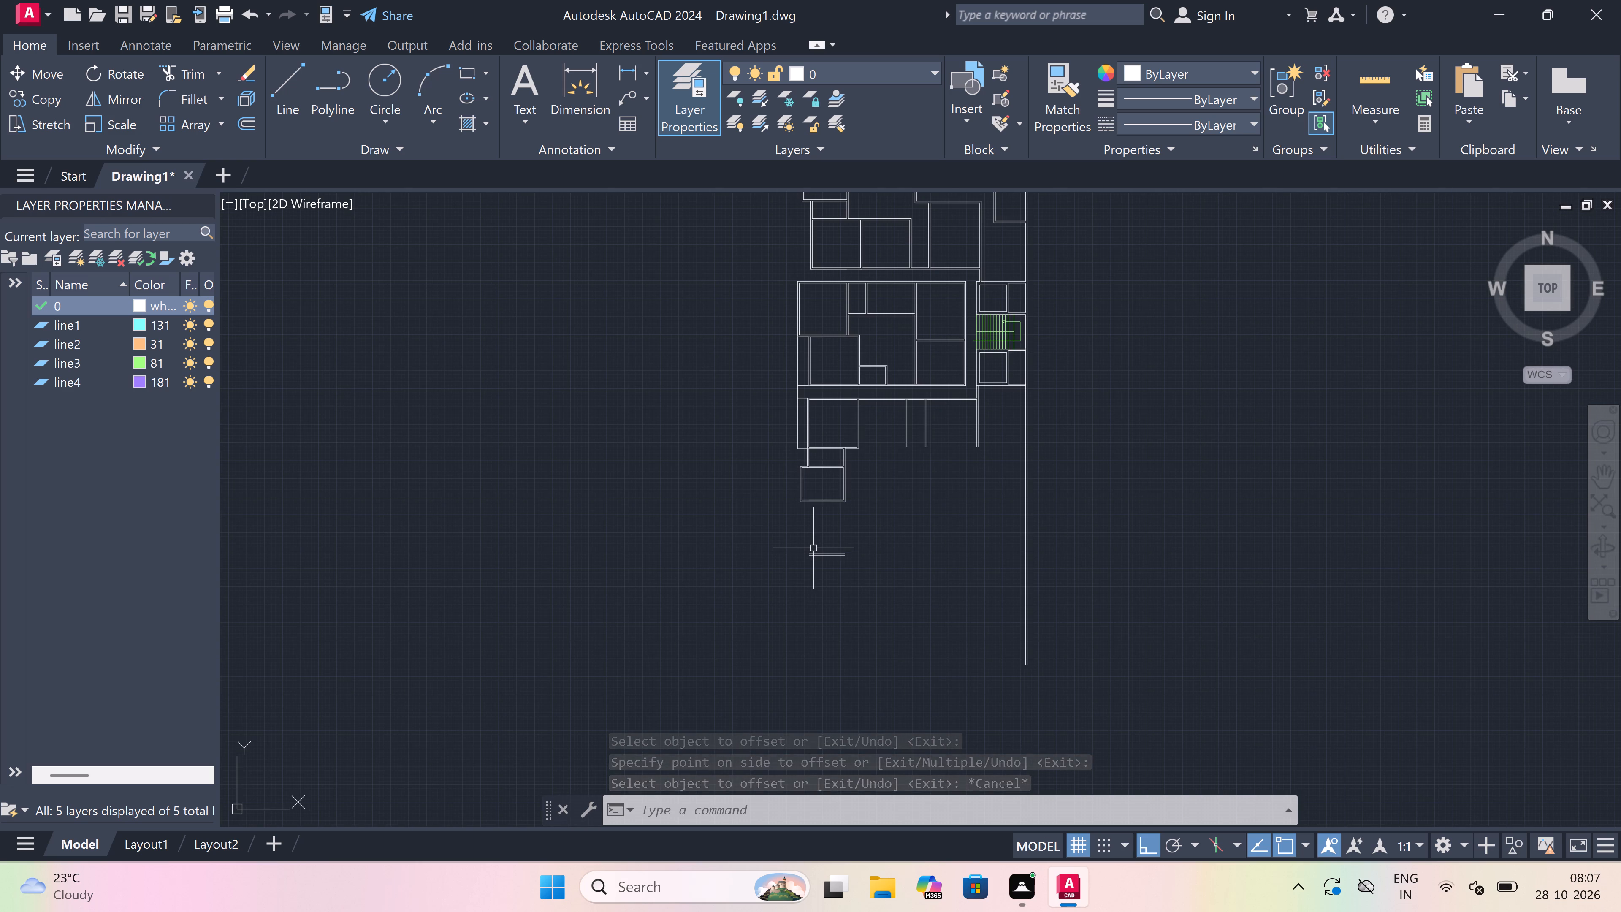
# Draw a vertical line from the long outer left line's lower end down to just past the new double wall line.
pyautogui.write('l')
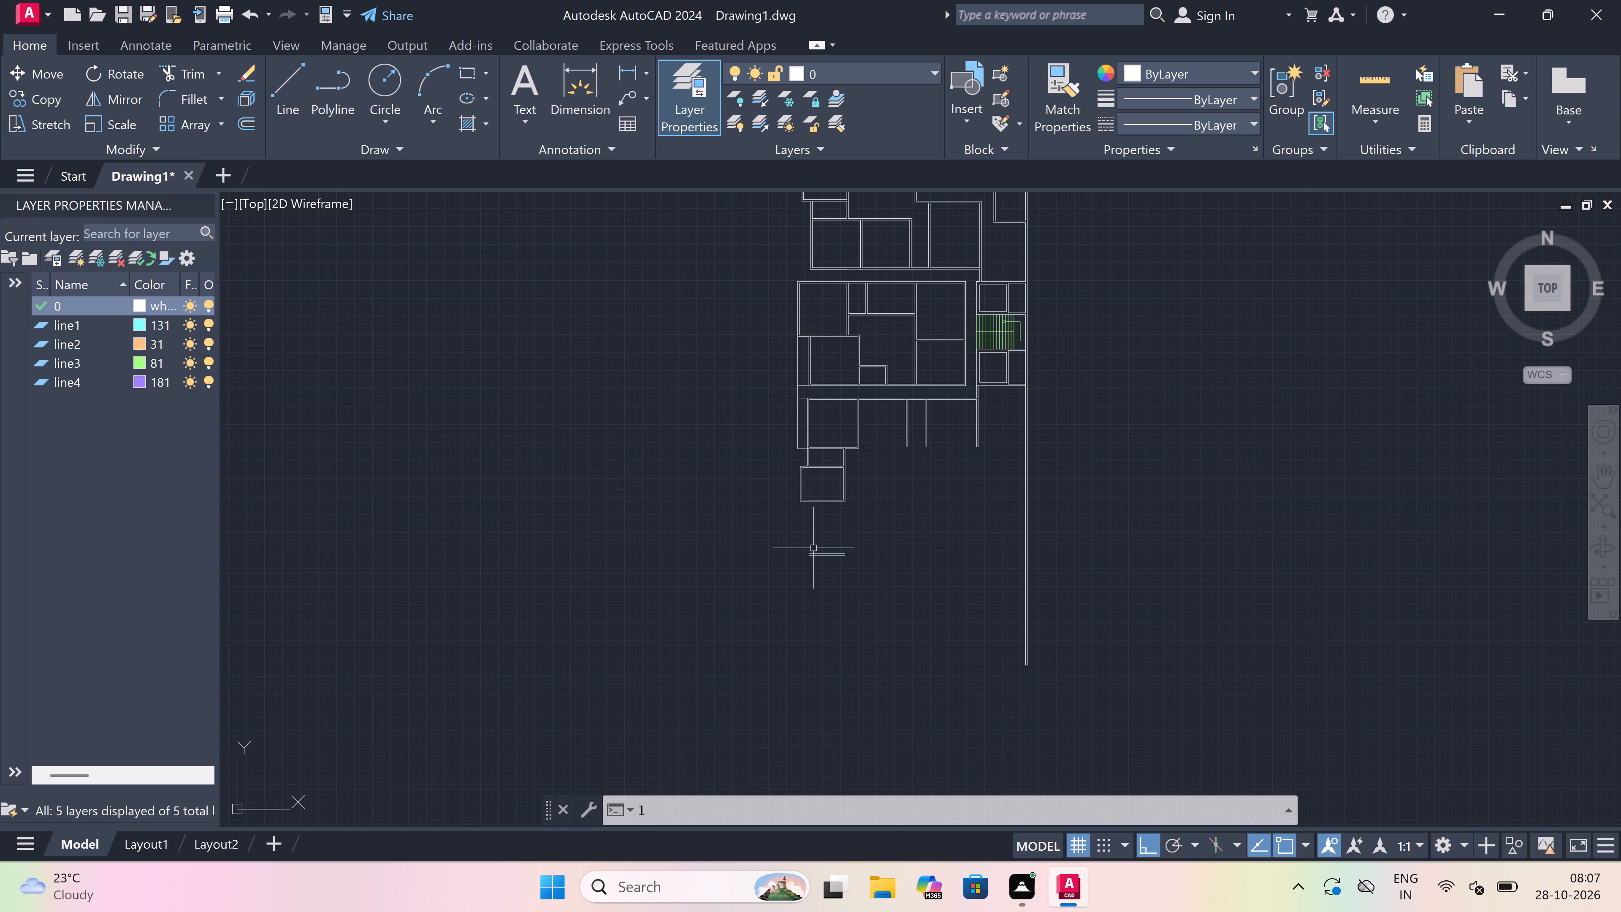
pyautogui.press('space')
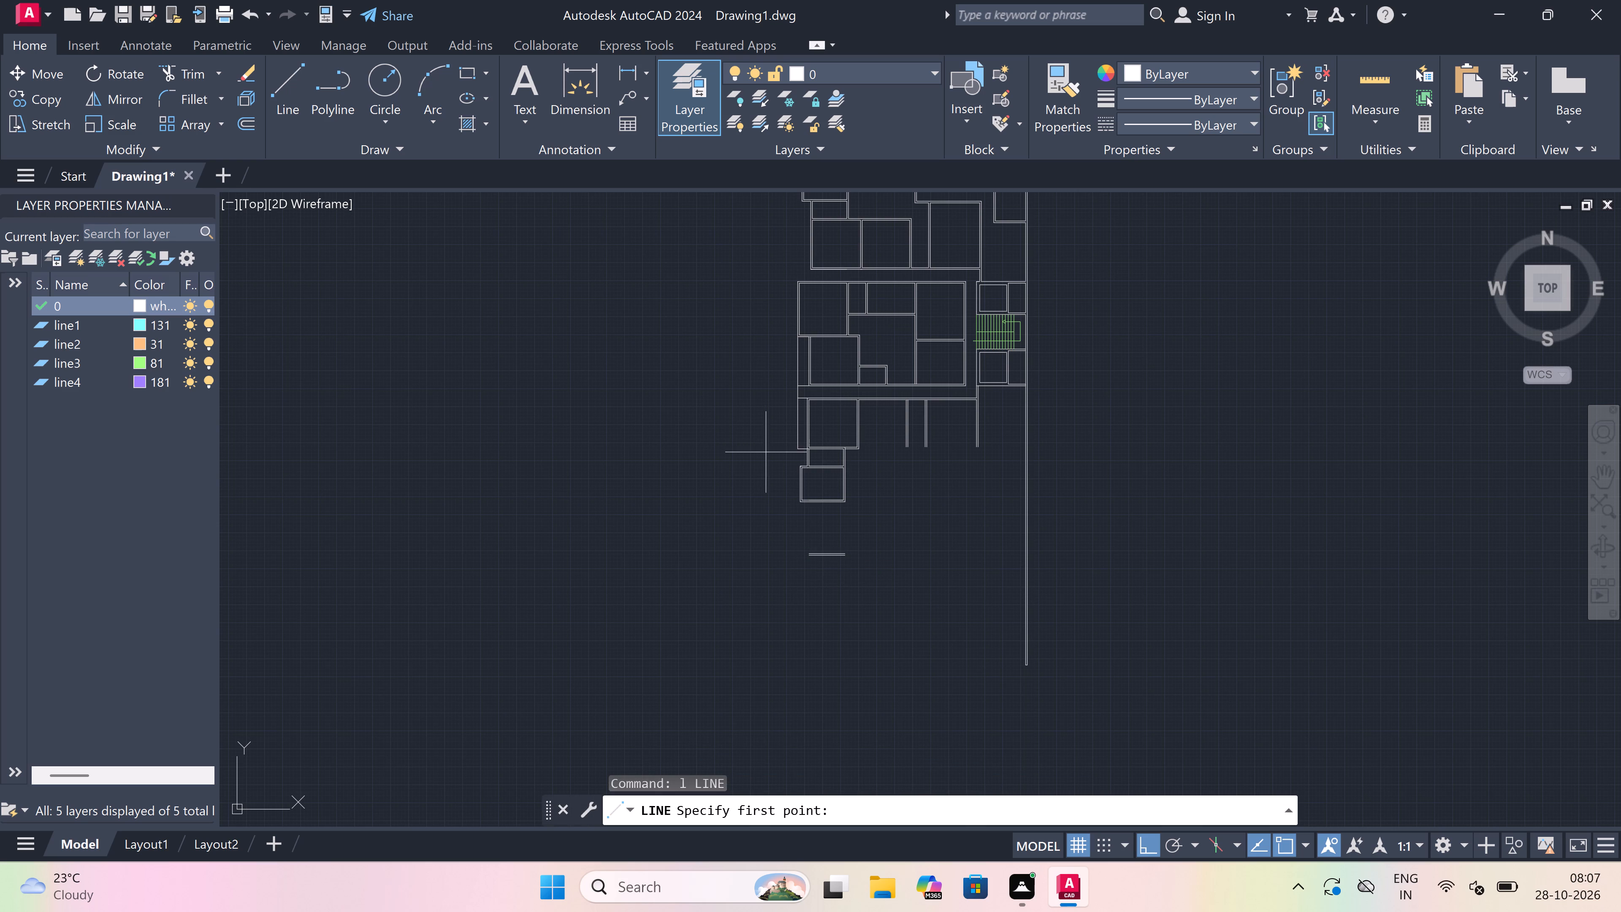
pyautogui.moveTo(794, 452); pyautogui.dragTo(792, 473)
pyautogui.scroll(1, 785, 525)
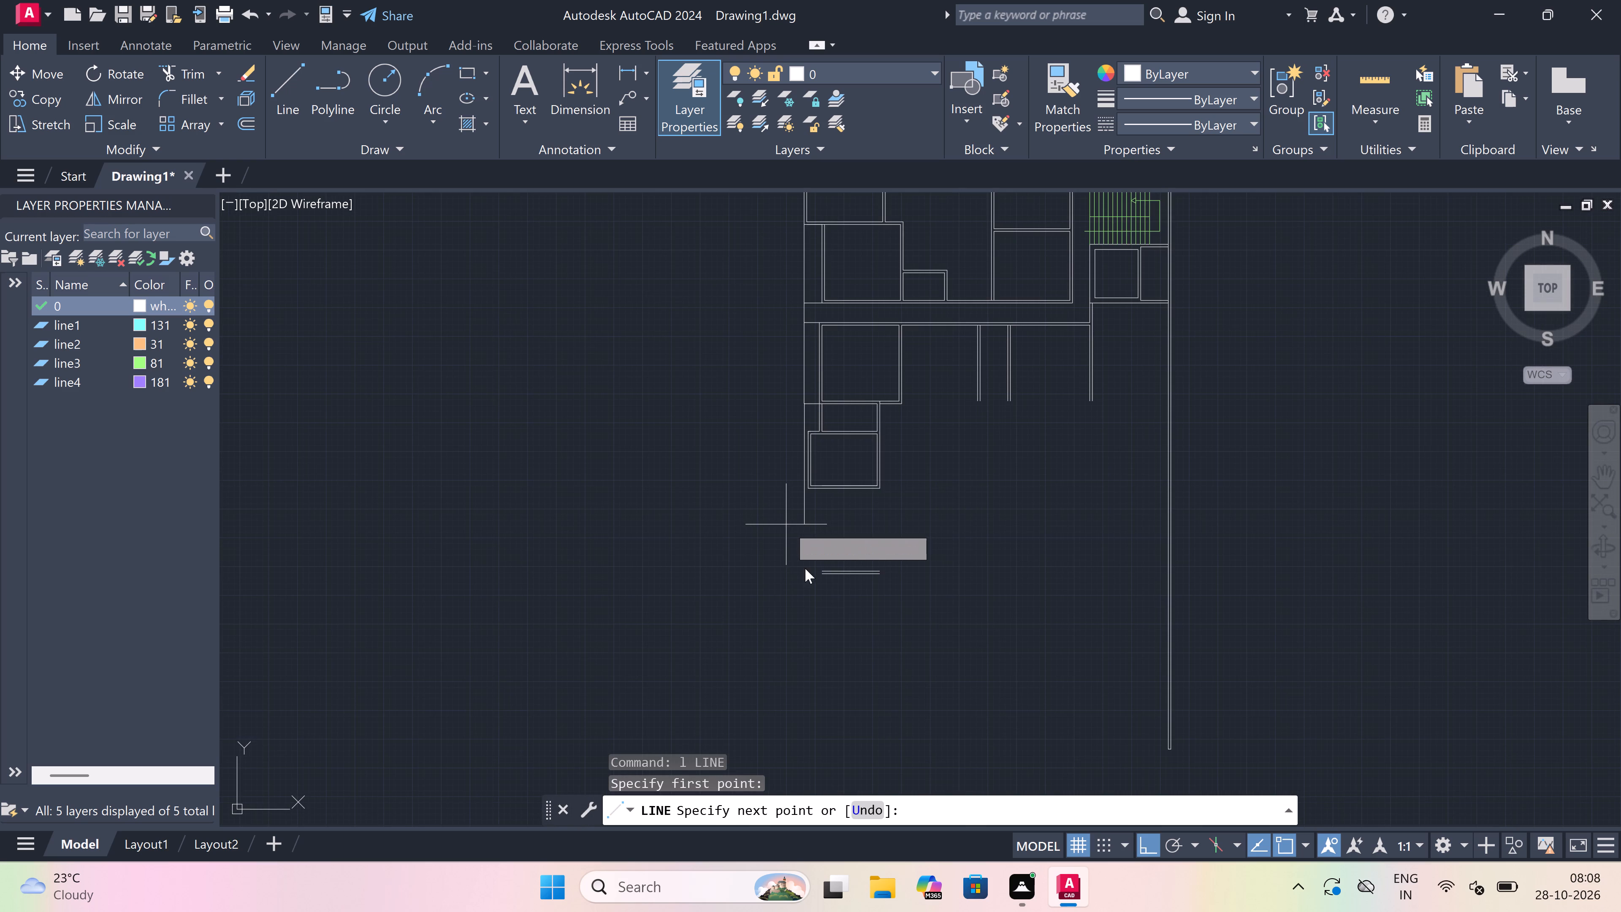
pyautogui.click(800, 580)
pyautogui.scroll(1, 798, 576)
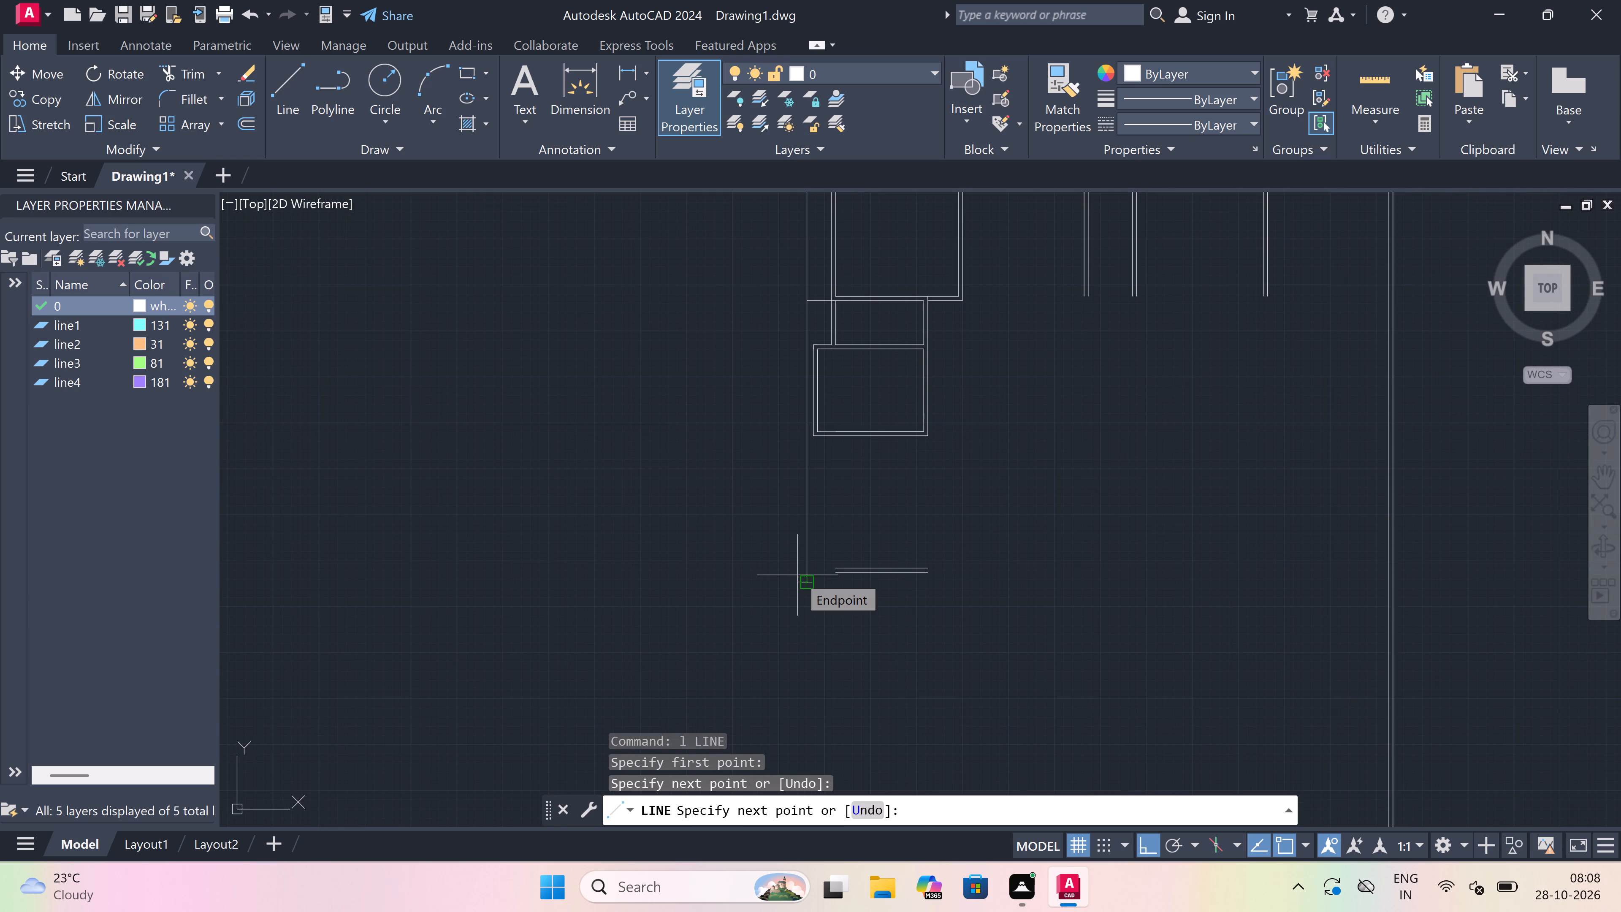
pyautogui.scroll(3, 797, 575)
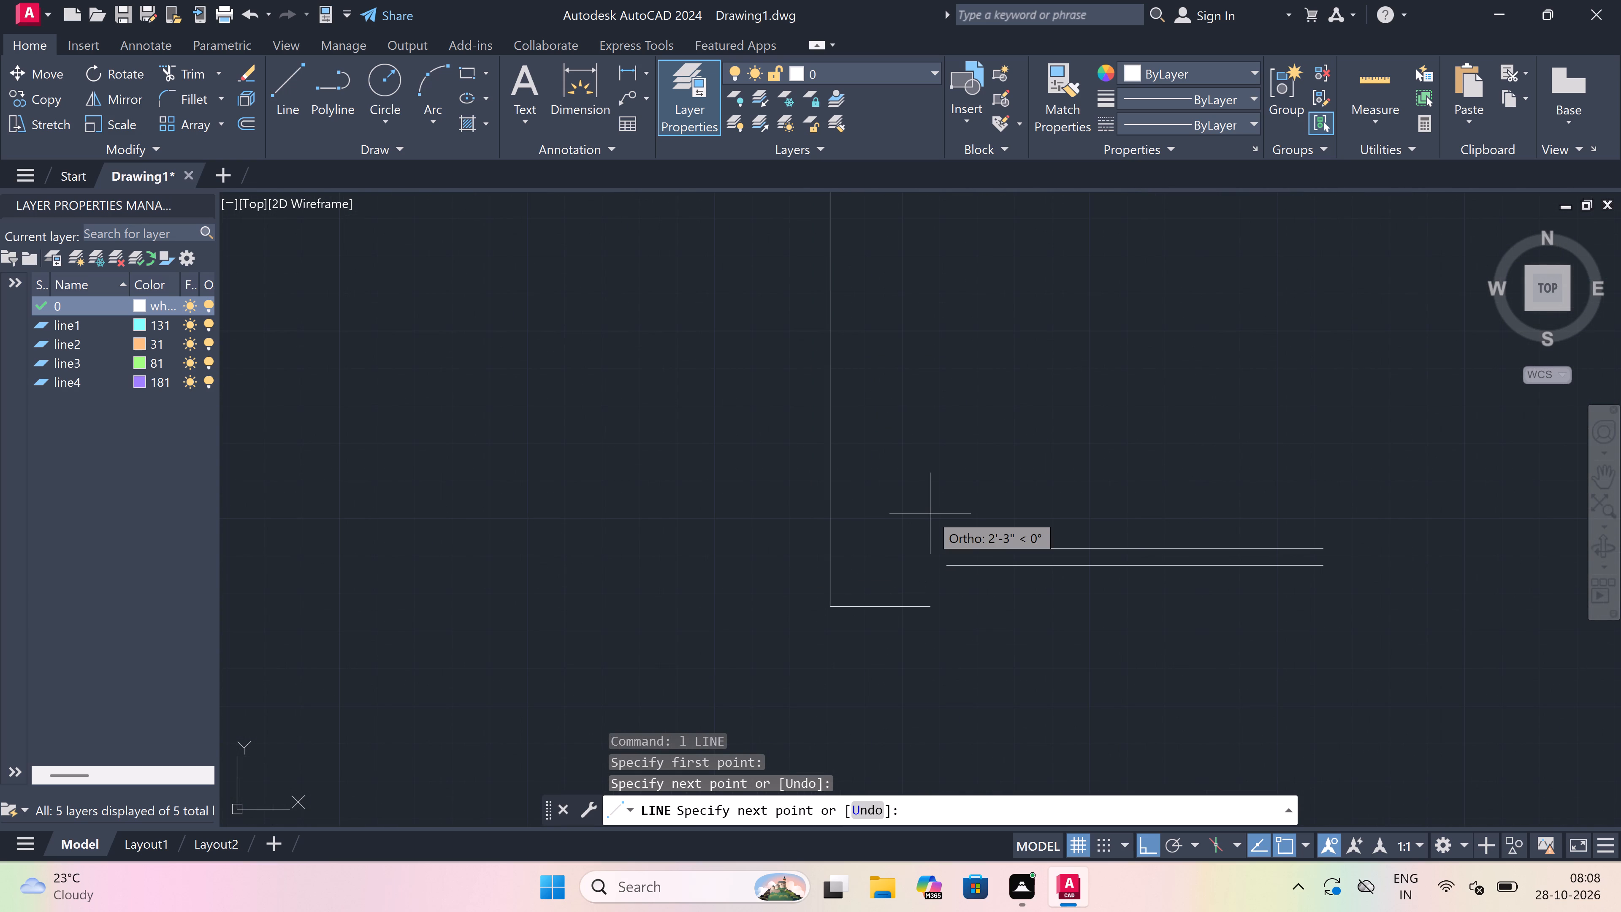
pyautogui.hotkey('ctrl', 'z')
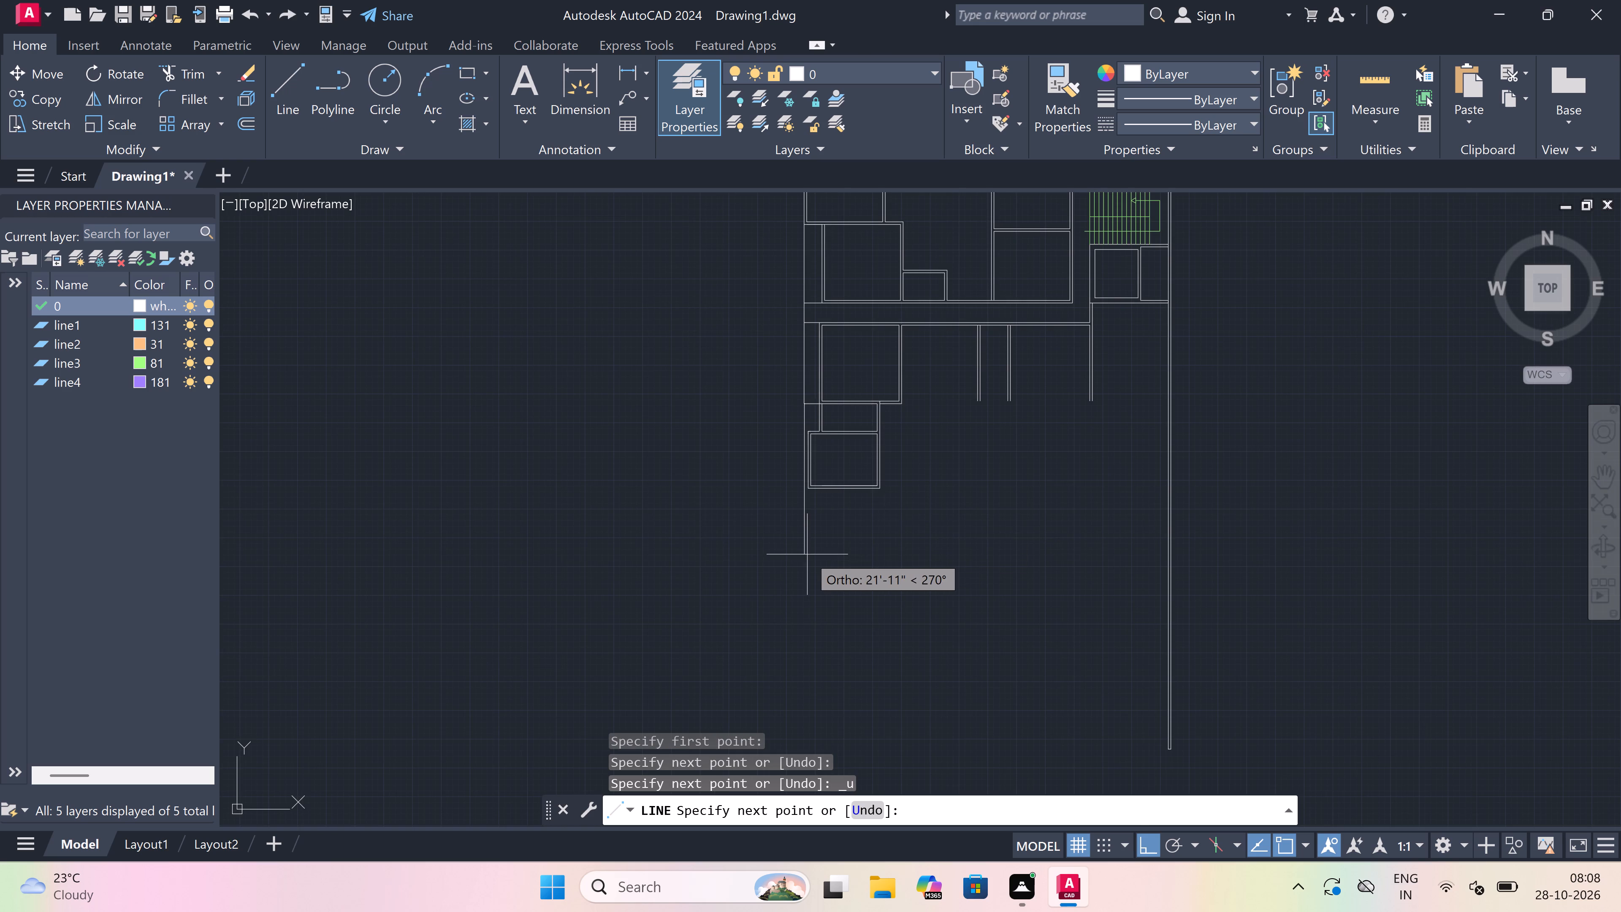
pyautogui.scroll(2, 807, 554)
pyautogui.scroll(-2, 805, 579)
pyautogui.click(805, 579)
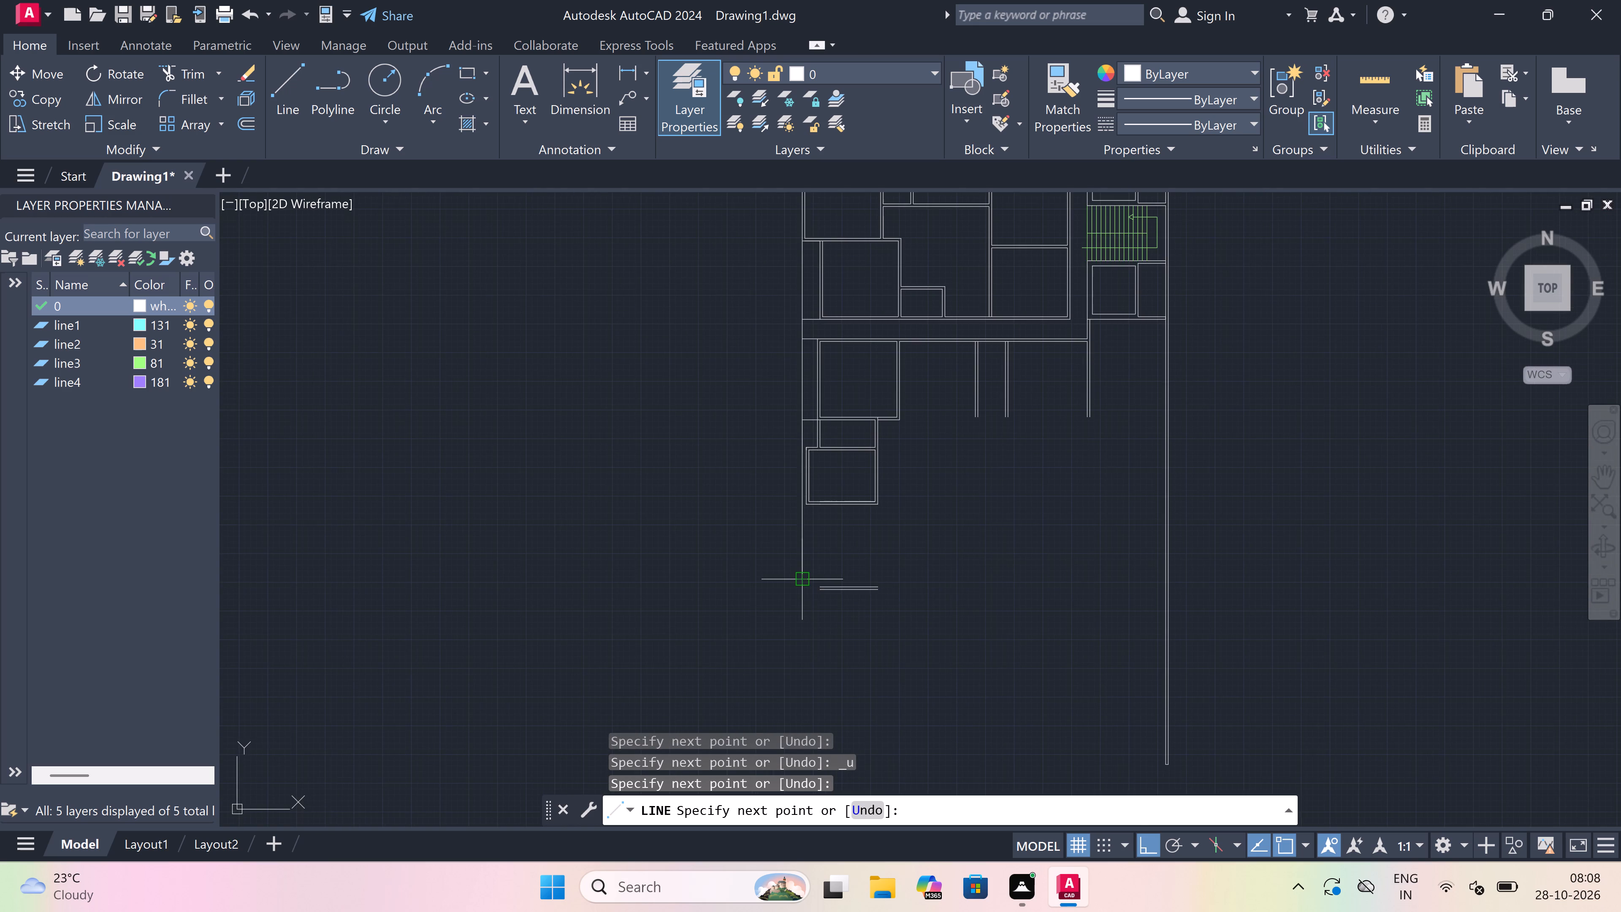
pyautogui.scroll(3, 805, 579)
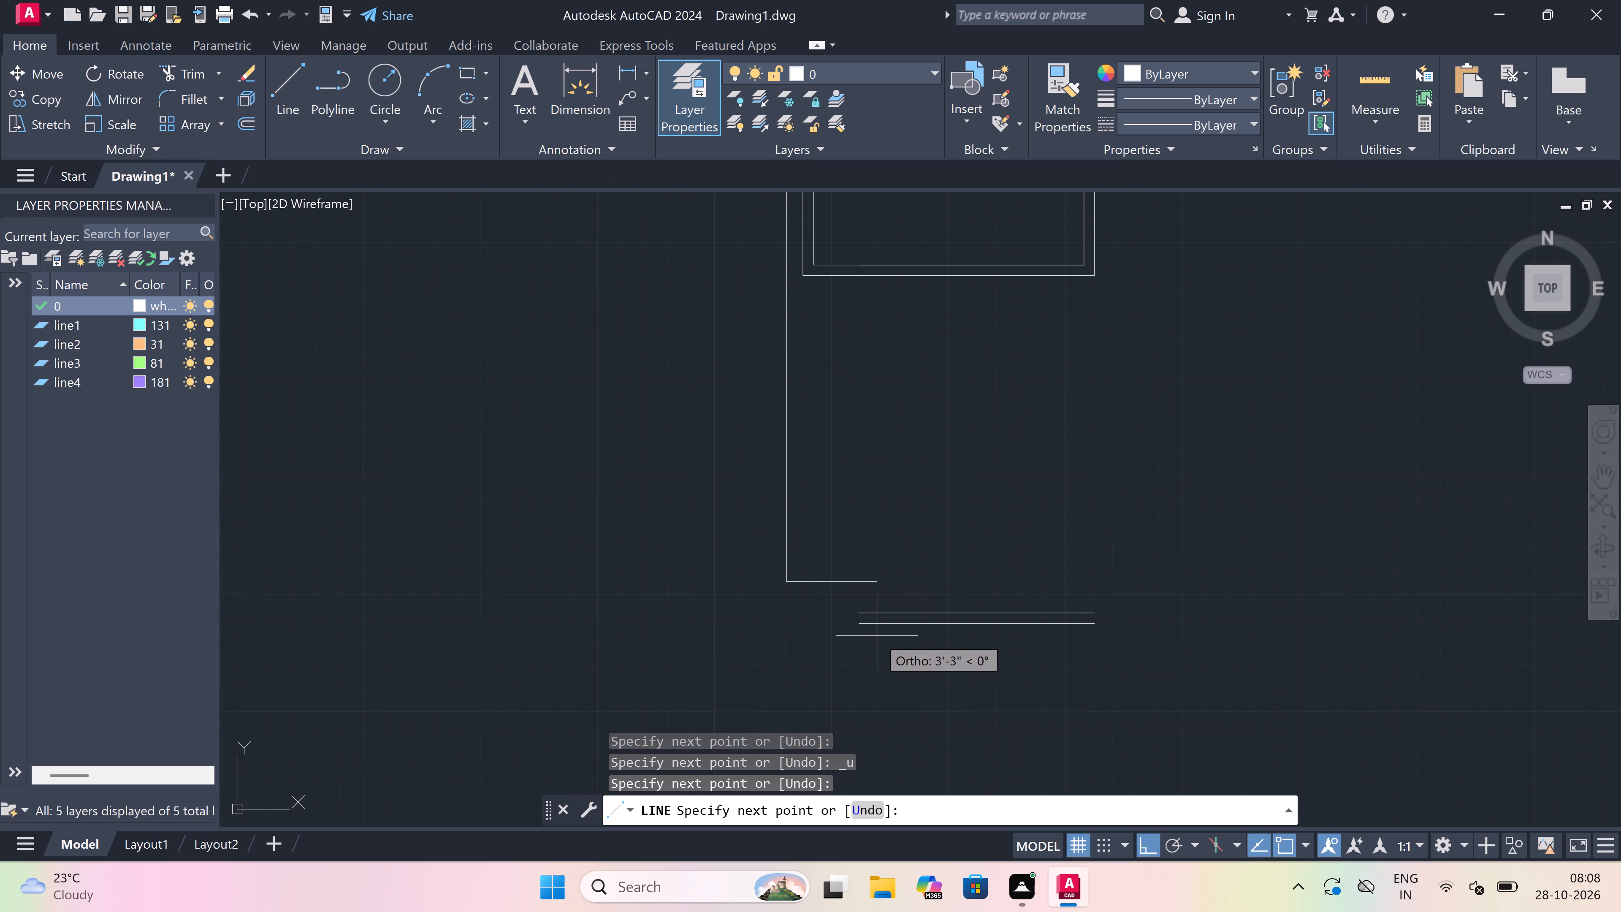
pyautogui.scroll(3, 846, 633)
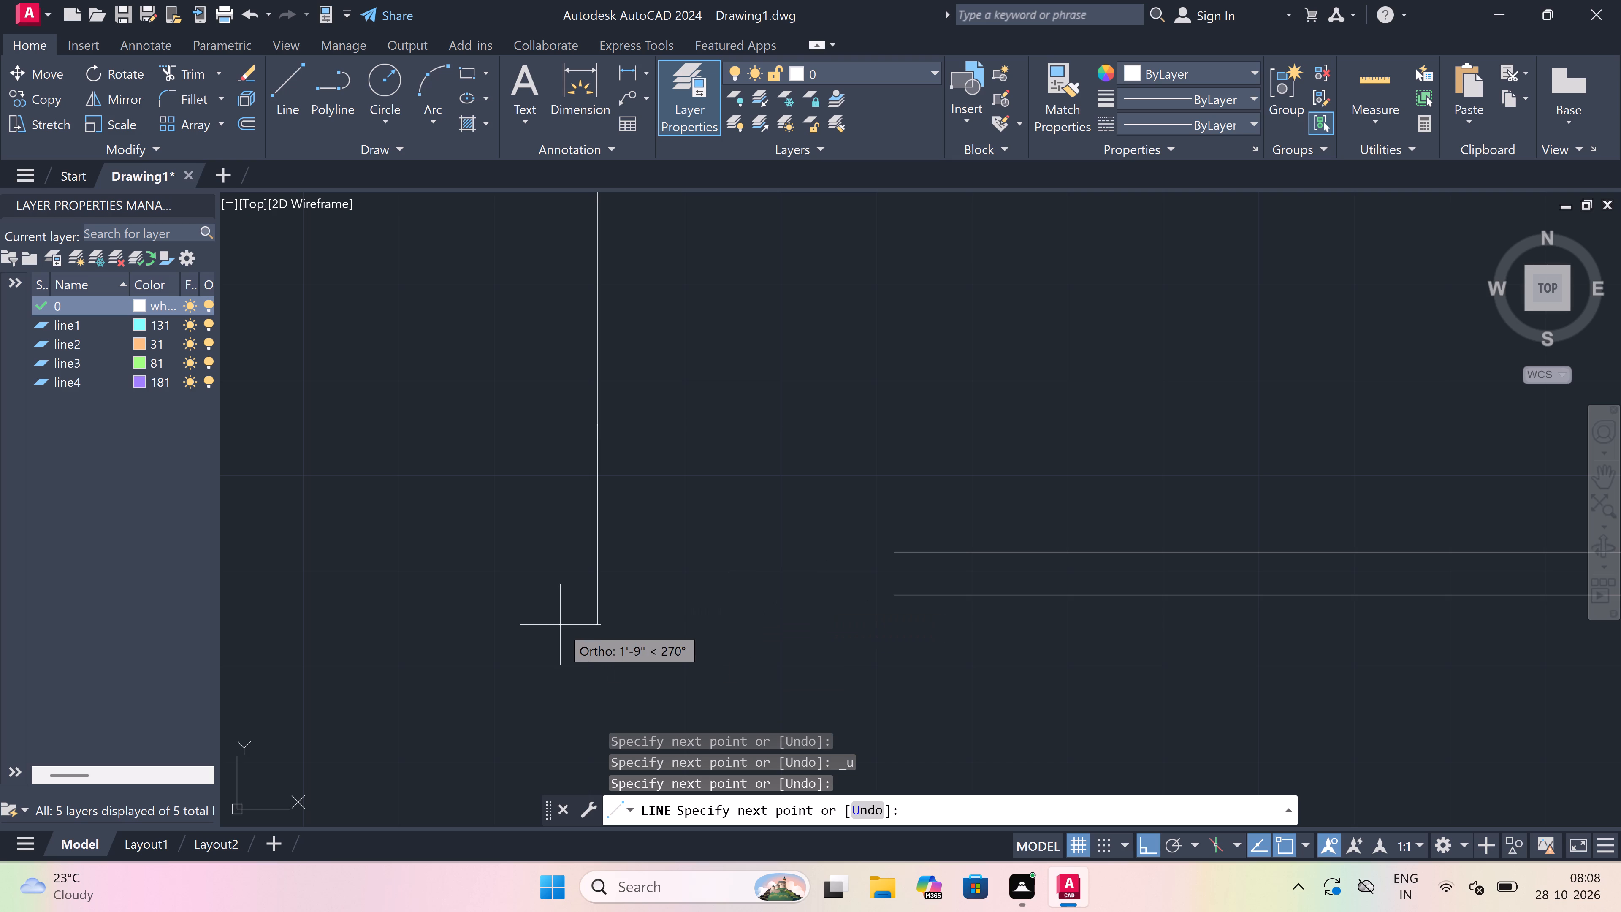
pyautogui.click(577, 606)
pyautogui.press('Escape')
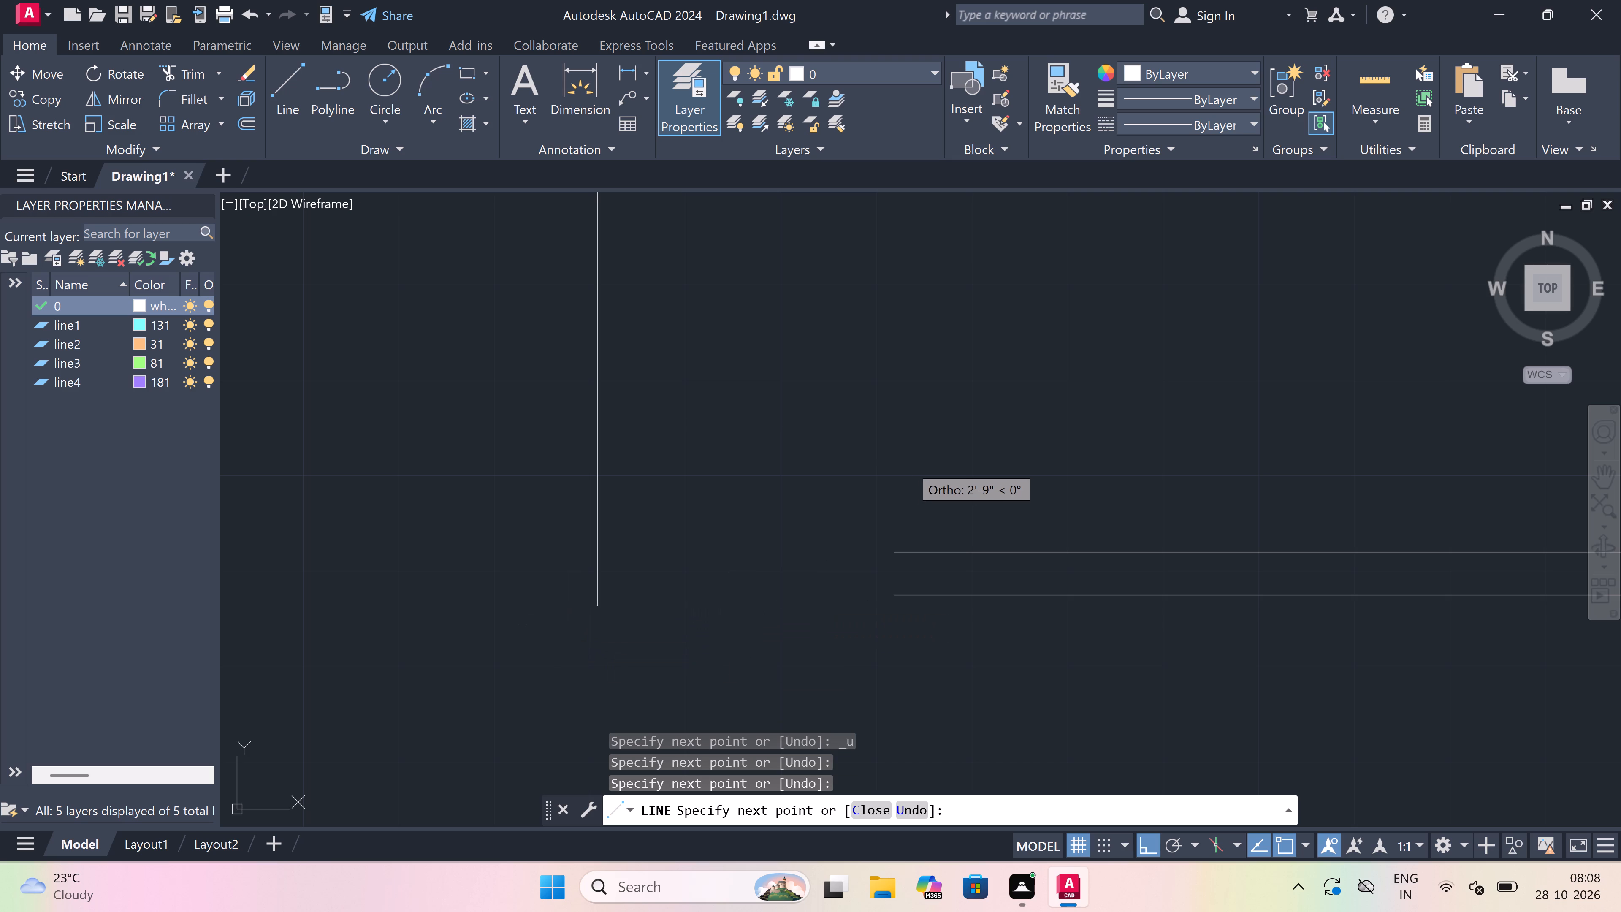
# Draw two short horizontal lines from the lowest room's inner and outer bottom-left corners left to the new vertical line.
pyautogui.scroll(-6, 909, 465)
pyautogui.scroll(2, 909, 465)
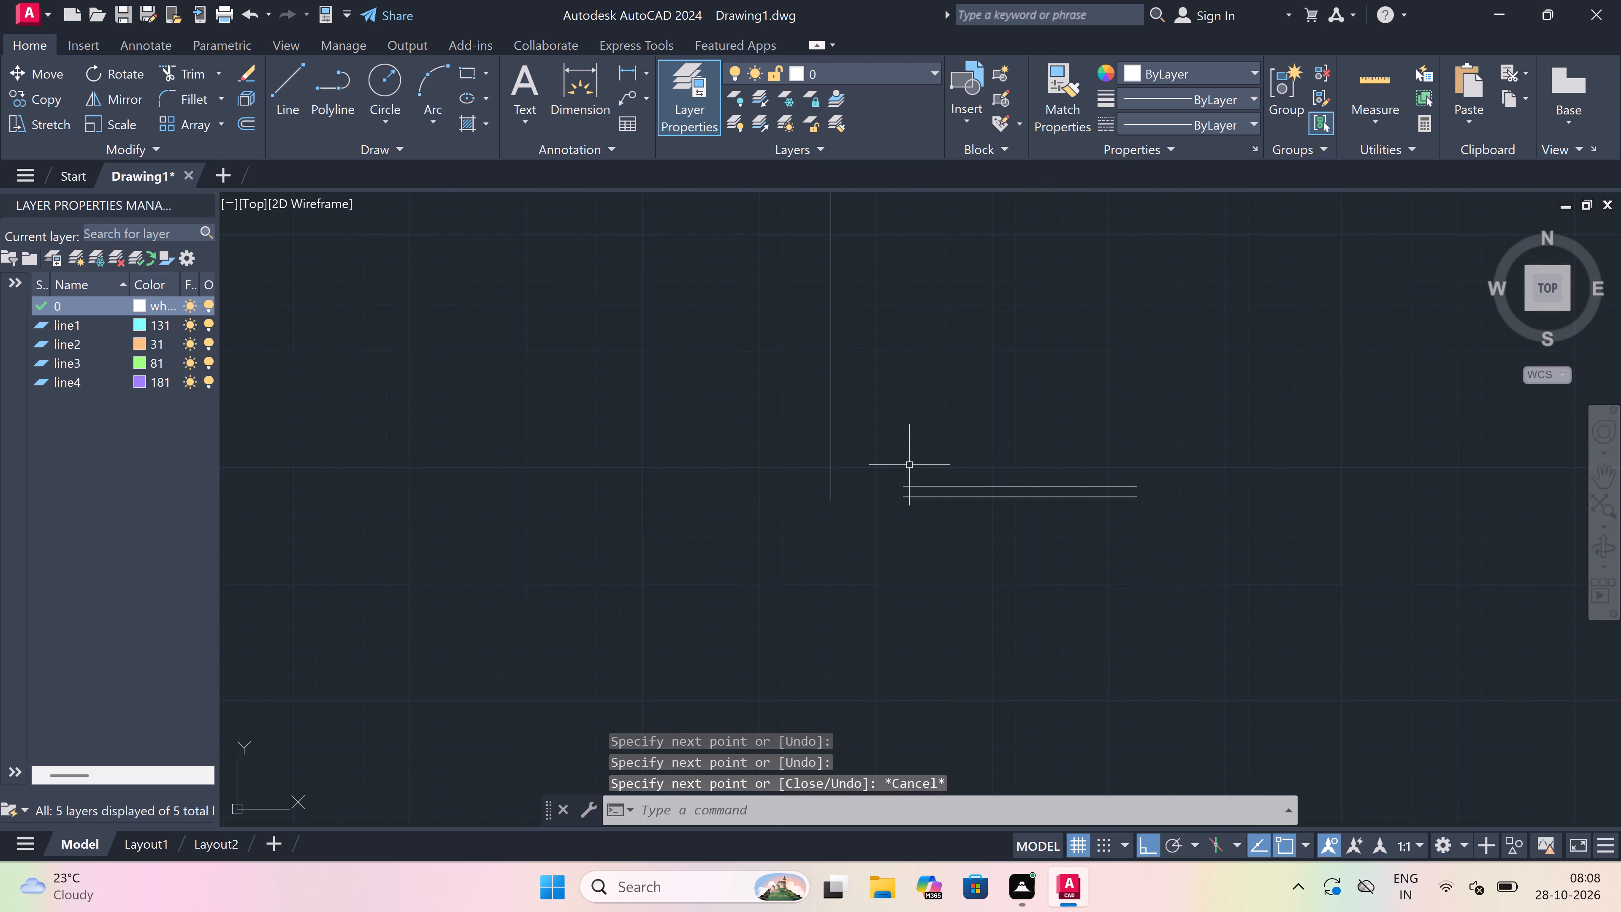
pyautogui.scroll(-4, 909, 465)
pyautogui.scroll(3, 899, 416)
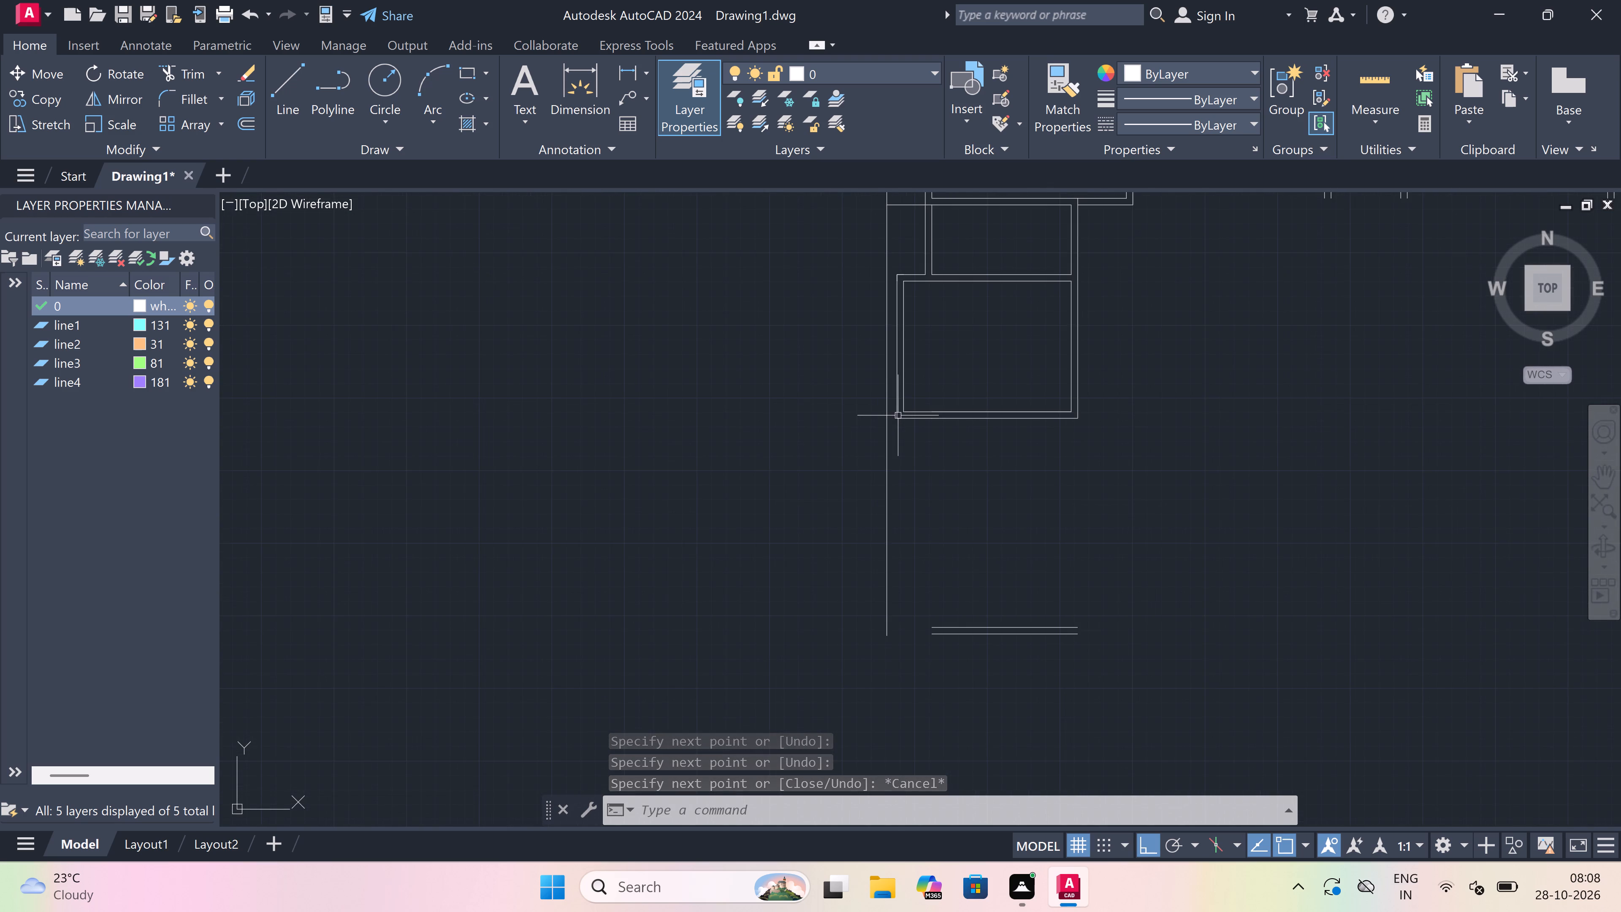
pyautogui.scroll(4, 897, 415)
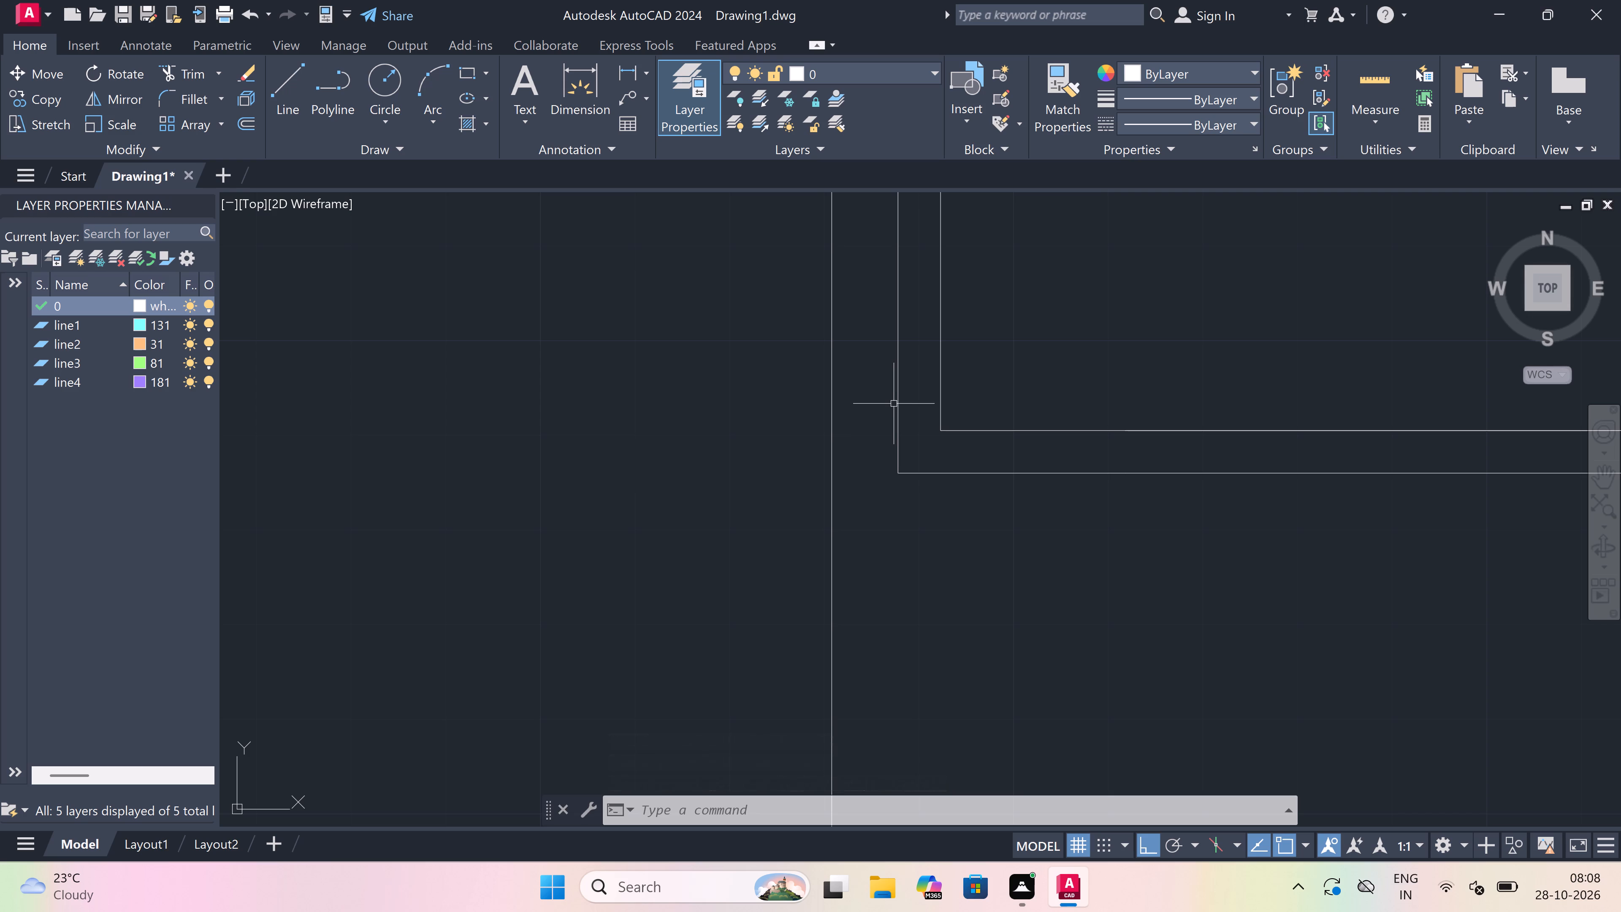
pyautogui.press('space')
pyautogui.click(931, 432)
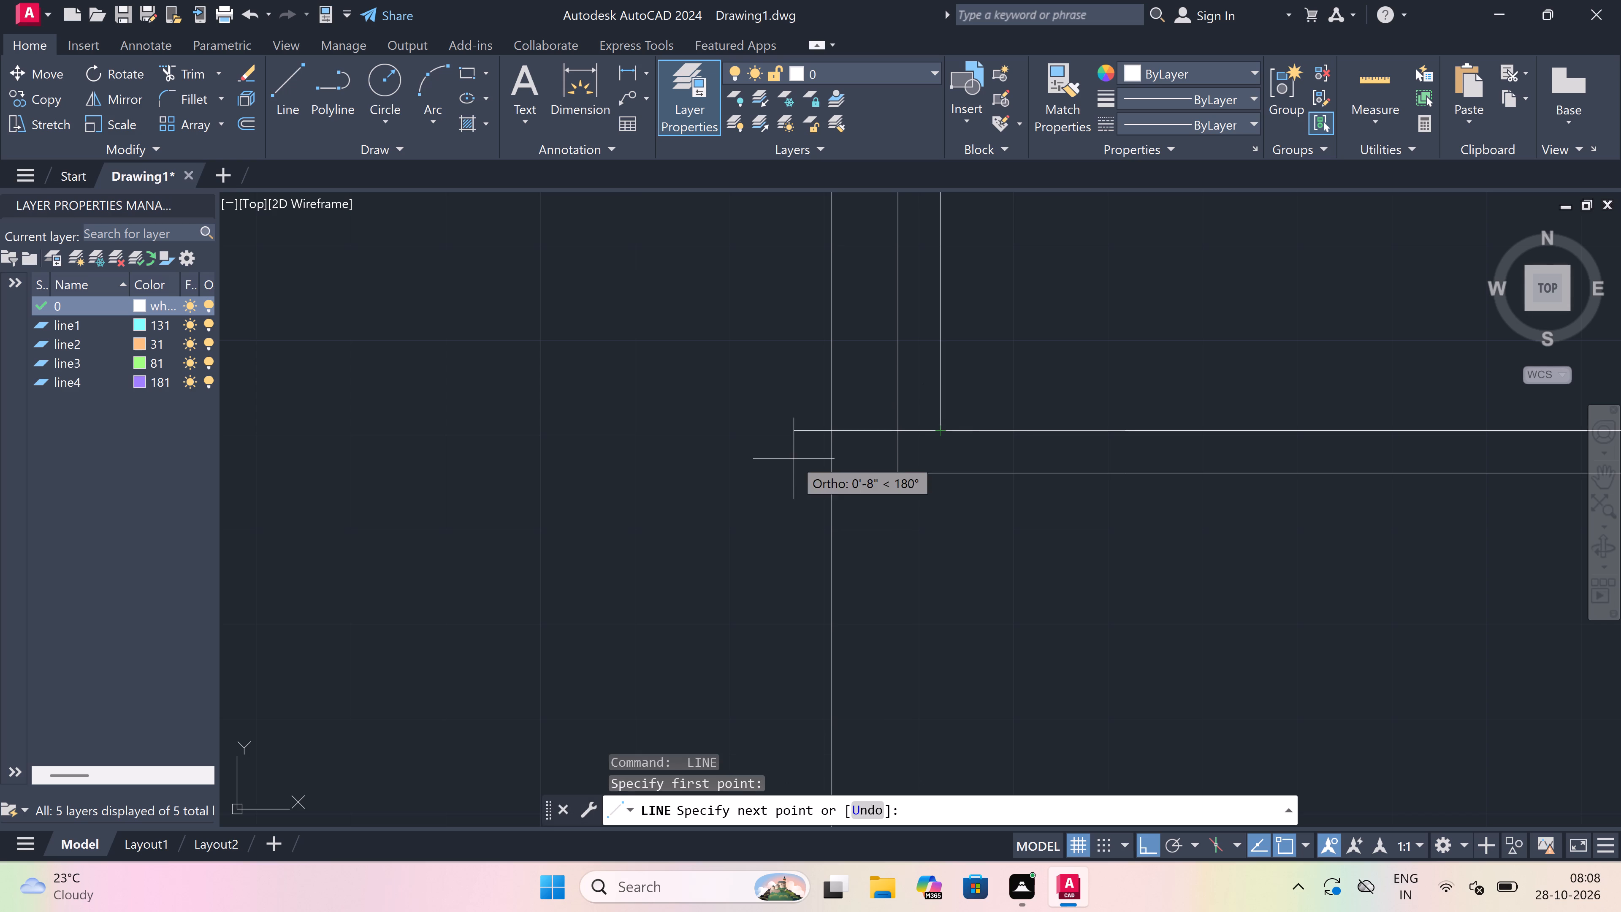
pyautogui.click(829, 430)
pyautogui.press('Escape')
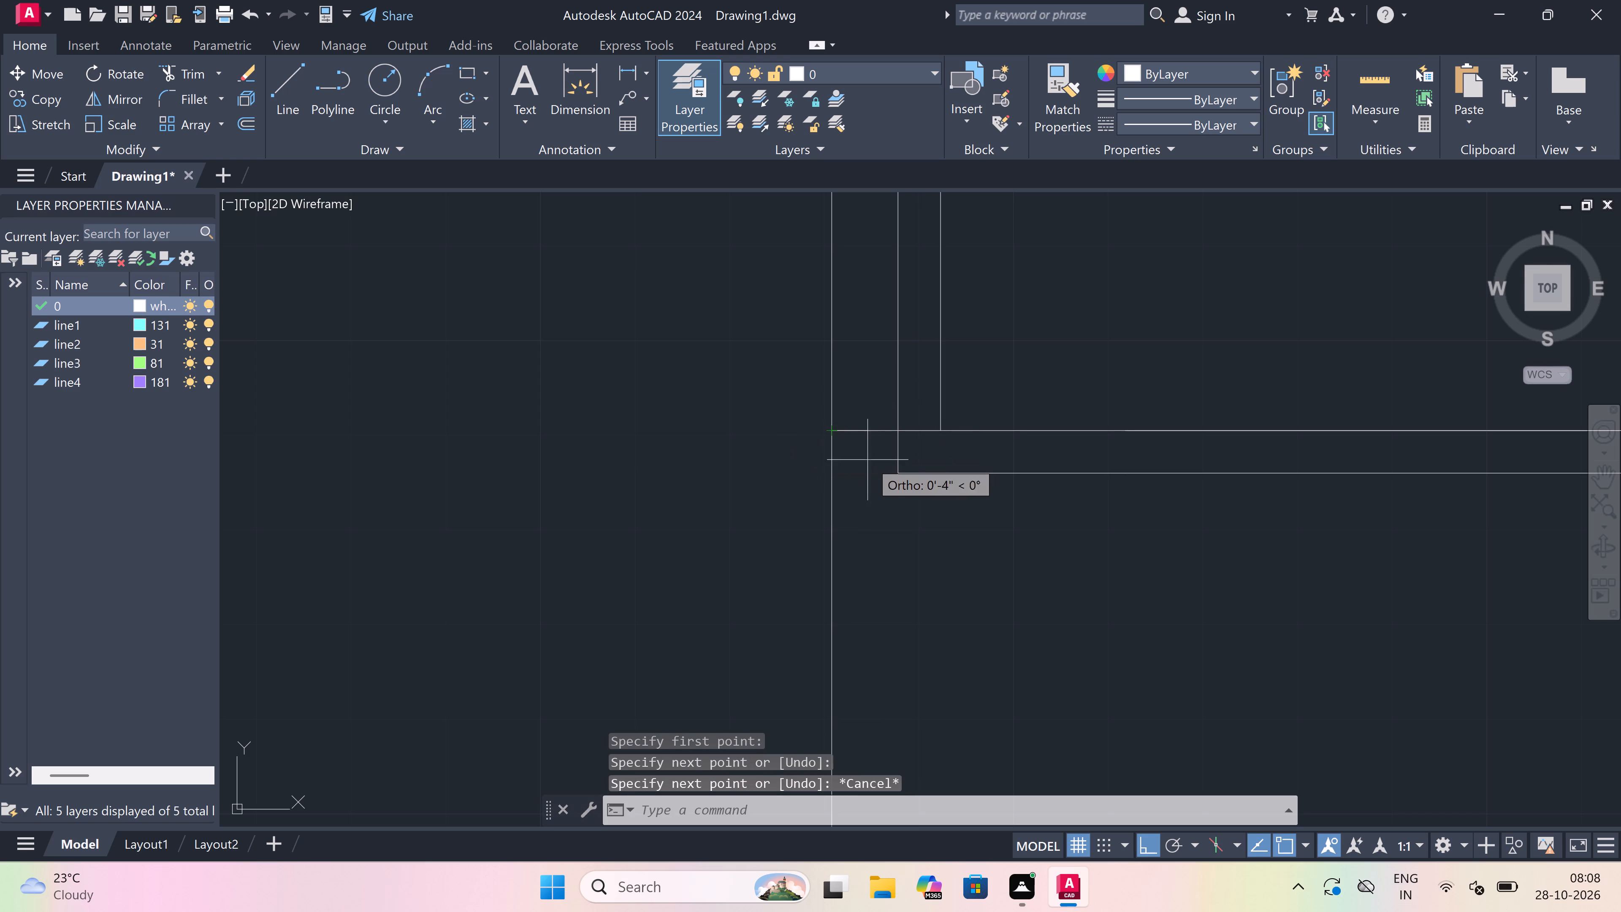
pyautogui.press('space')
pyautogui.click(893, 475)
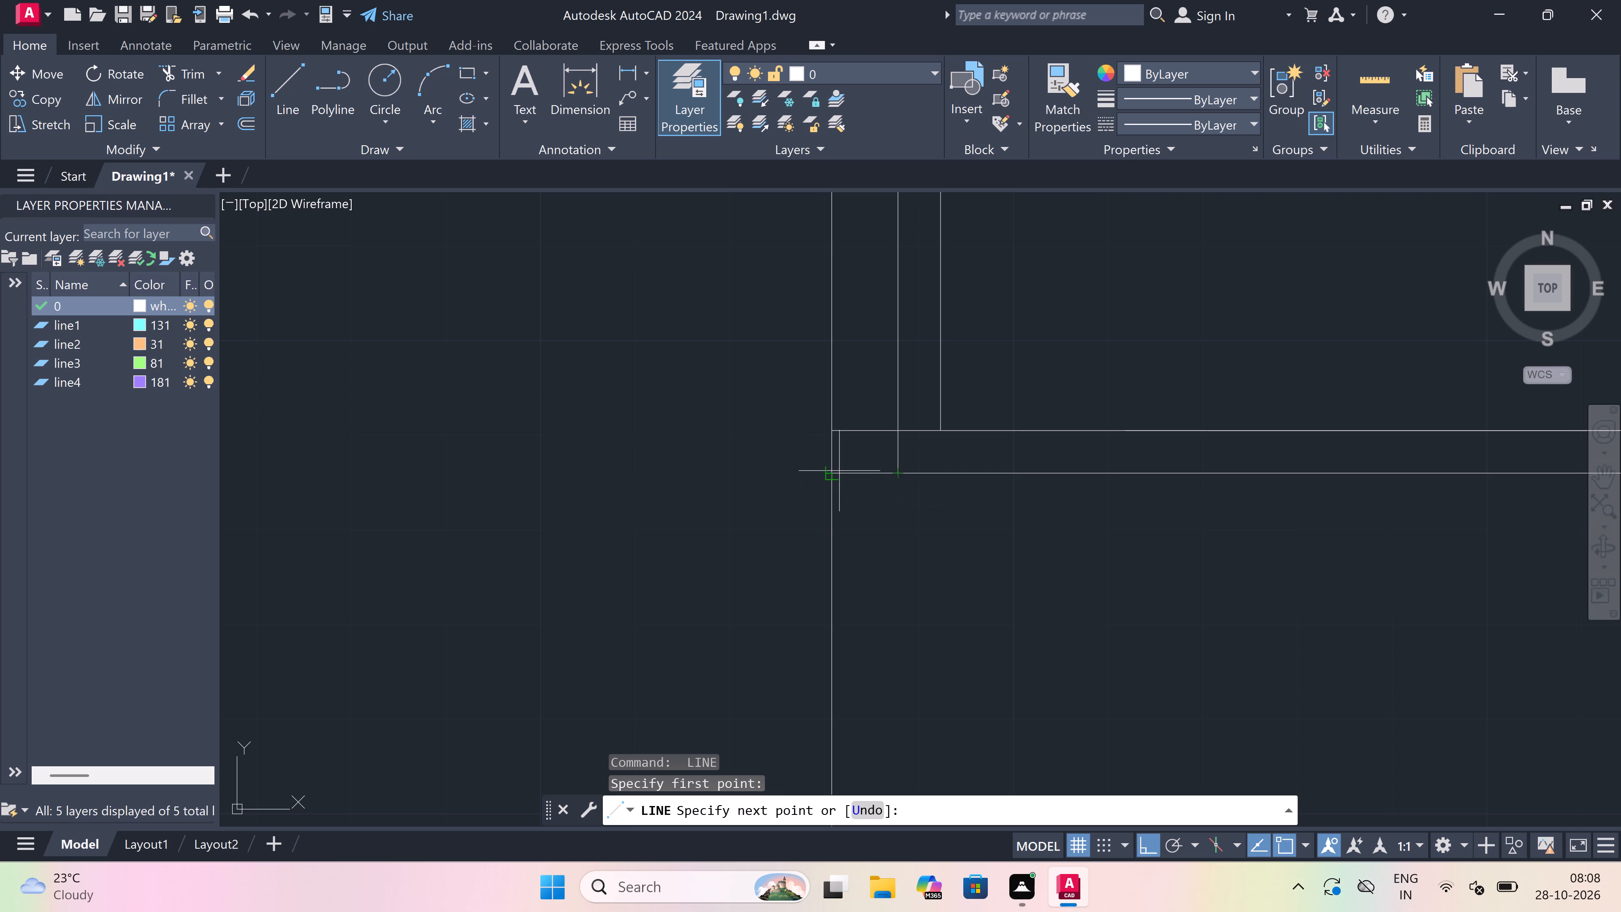
pyautogui.click(828, 473)
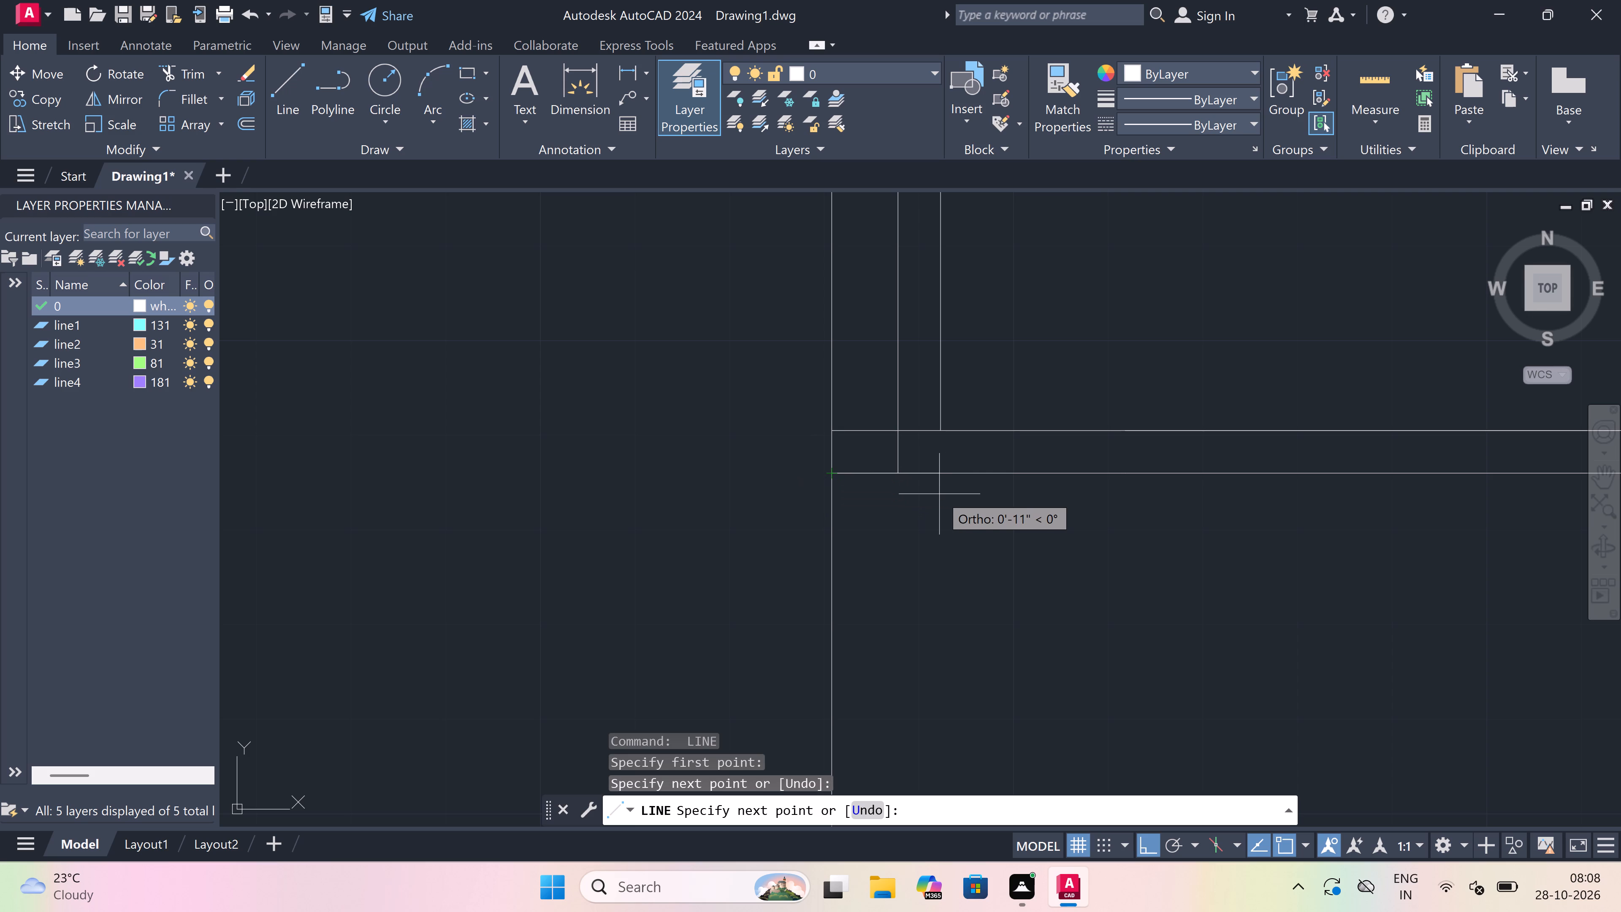
# Continue the line 4.5" back to the right and down to just past the lower double wall line, doubling the left wall.
pyautogui.write('4.5"')
pyautogui.press('space')
pyautogui.scroll(-5, 938, 494)
pyautogui.scroll(1, 924, 580)
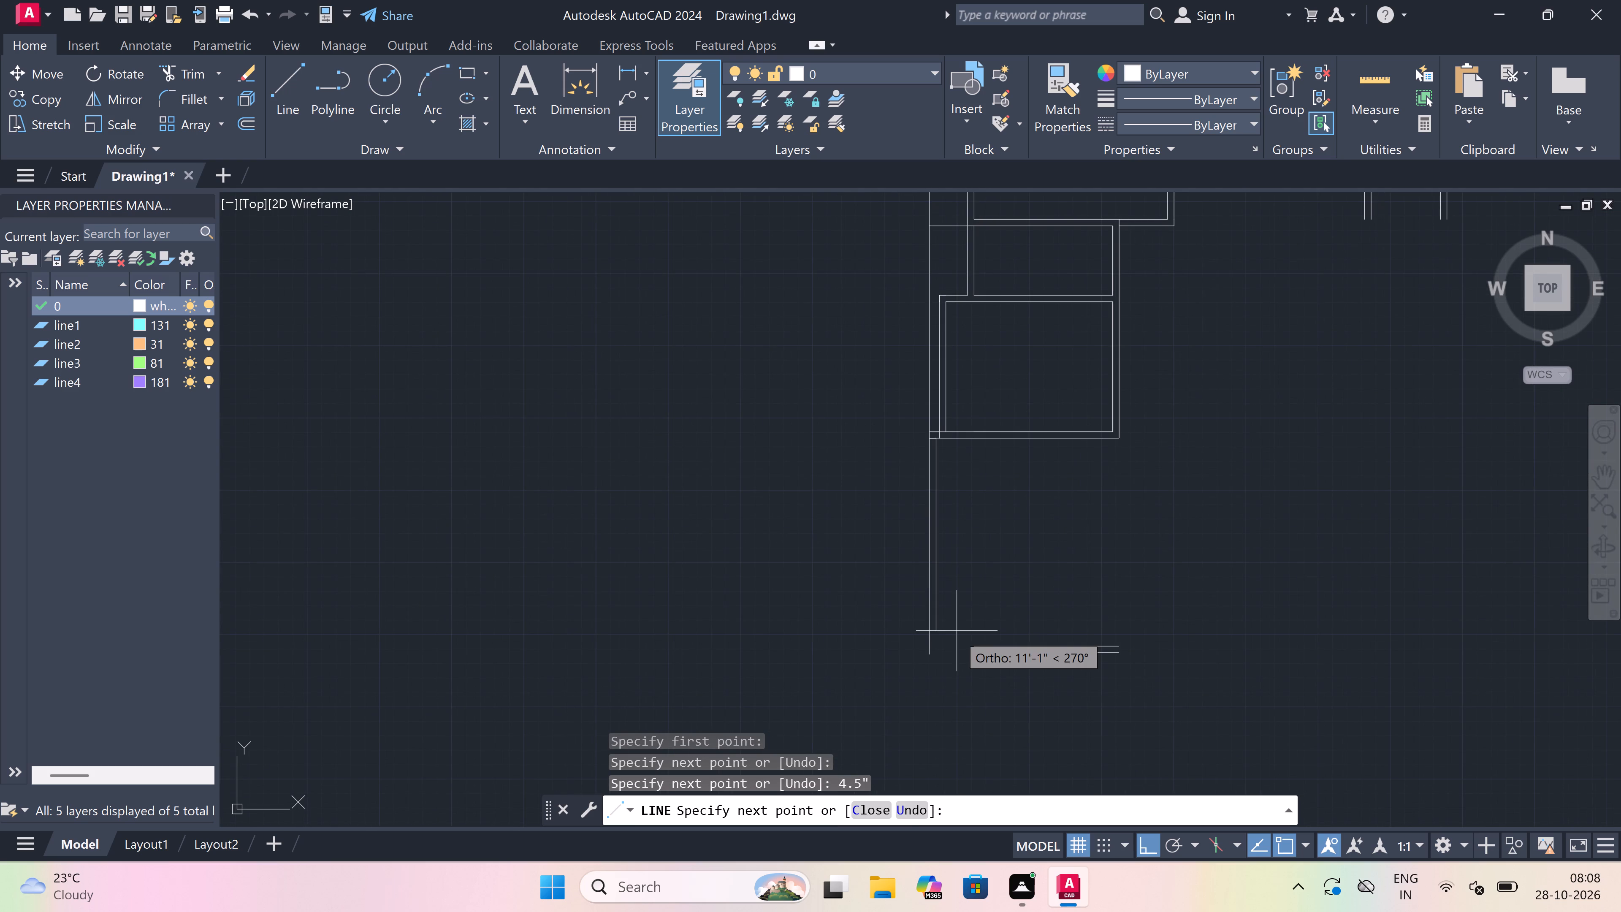
pyautogui.scroll(3, 946, 668)
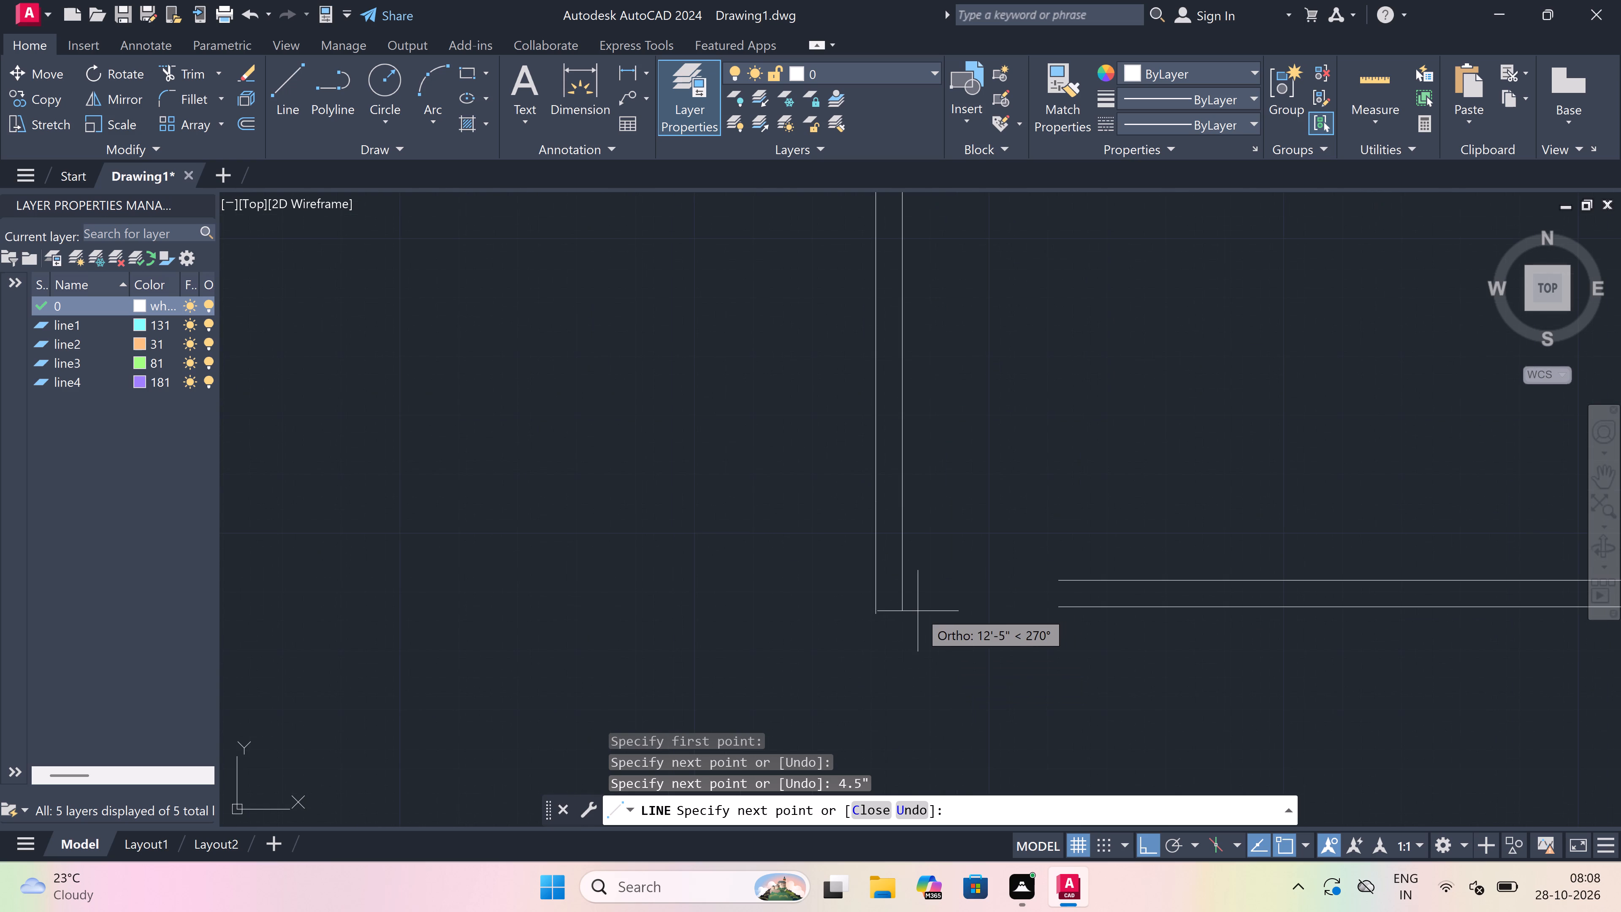
pyautogui.click(896, 625)
pyautogui.press('Escape')
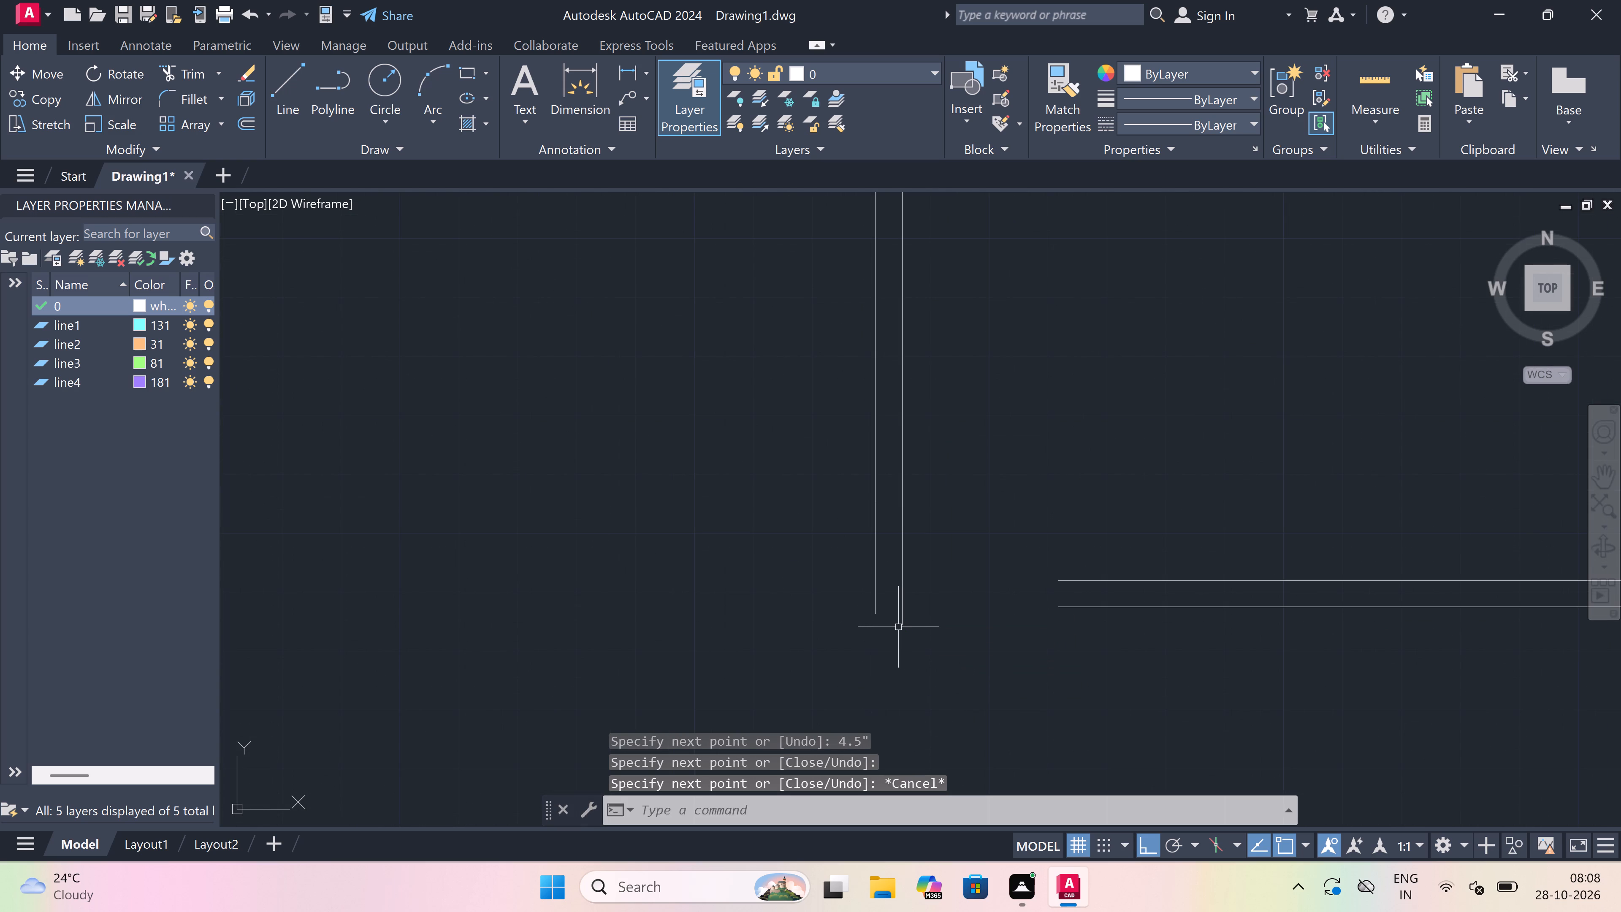
# Extend the two bottom wall lines left to the inner and outer lines of the new double left wall.
pyautogui.write('ex')
pyautogui.press('space')
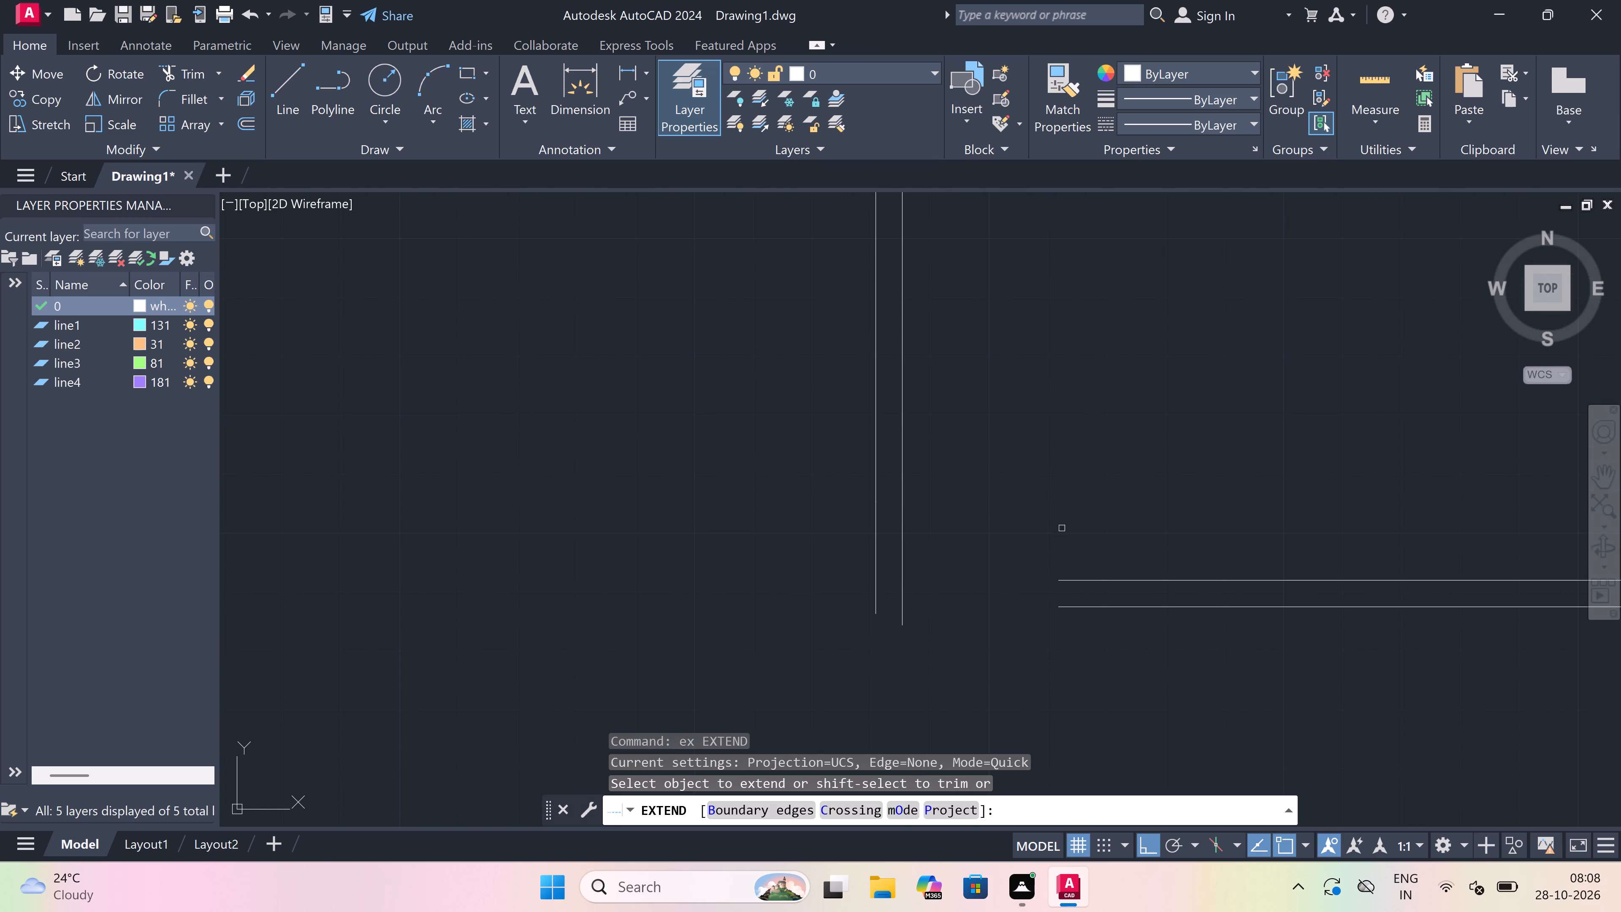
pyautogui.click(1071, 532)
pyautogui.moveTo(1087, 686); pyautogui.dragTo(1082, 683)
pyautogui.click(975, 616)
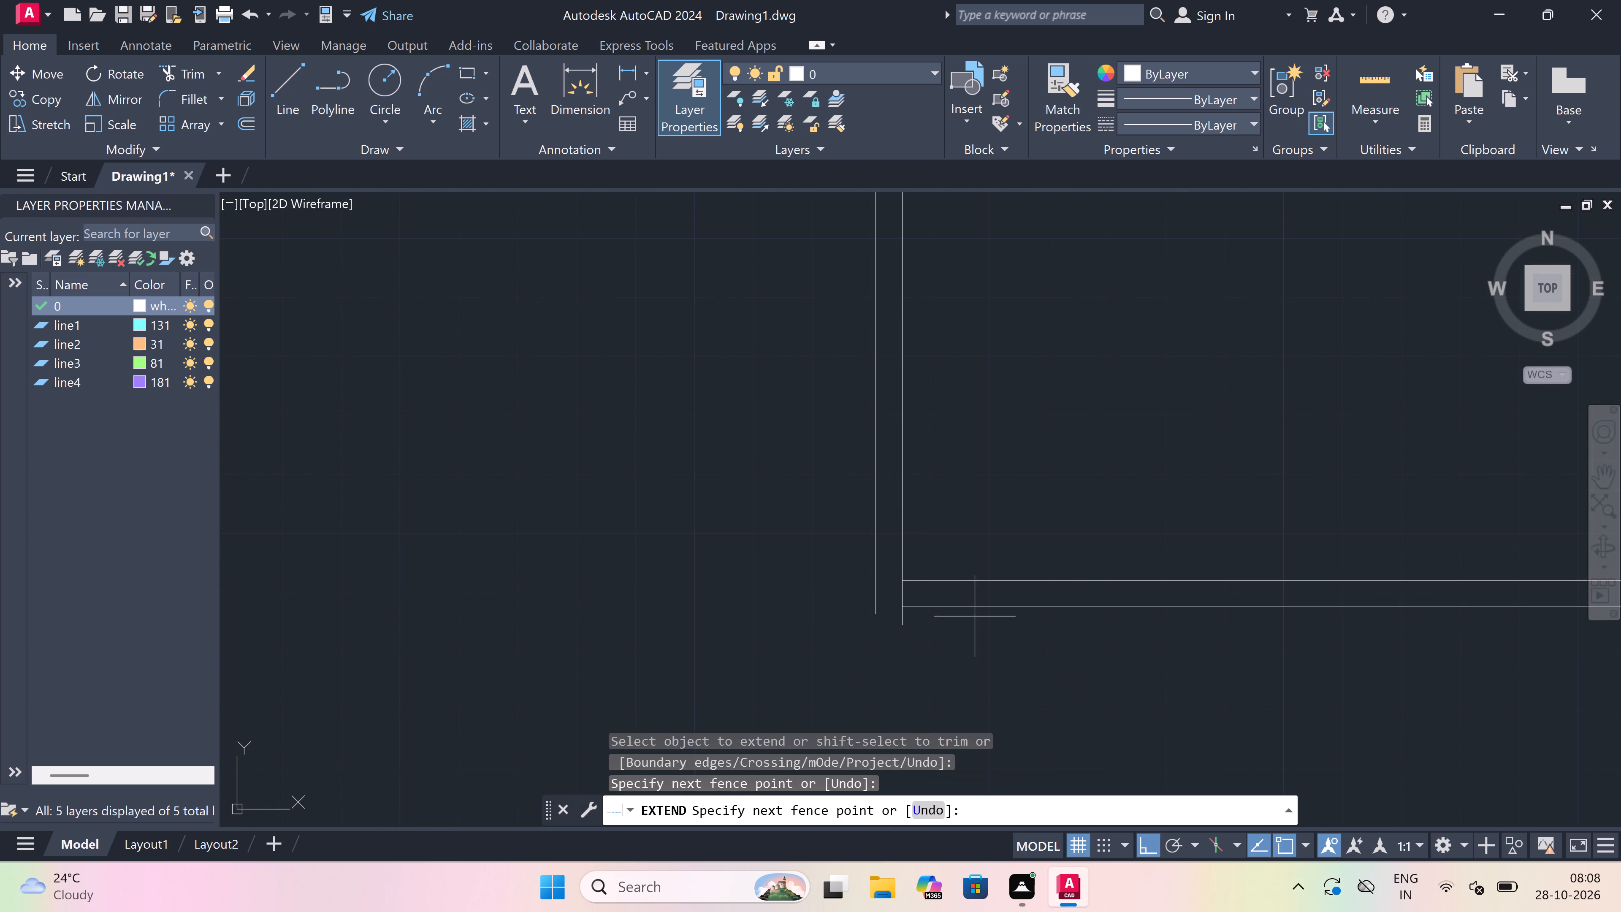
pyautogui.click(956, 604)
pyautogui.press('Escape')
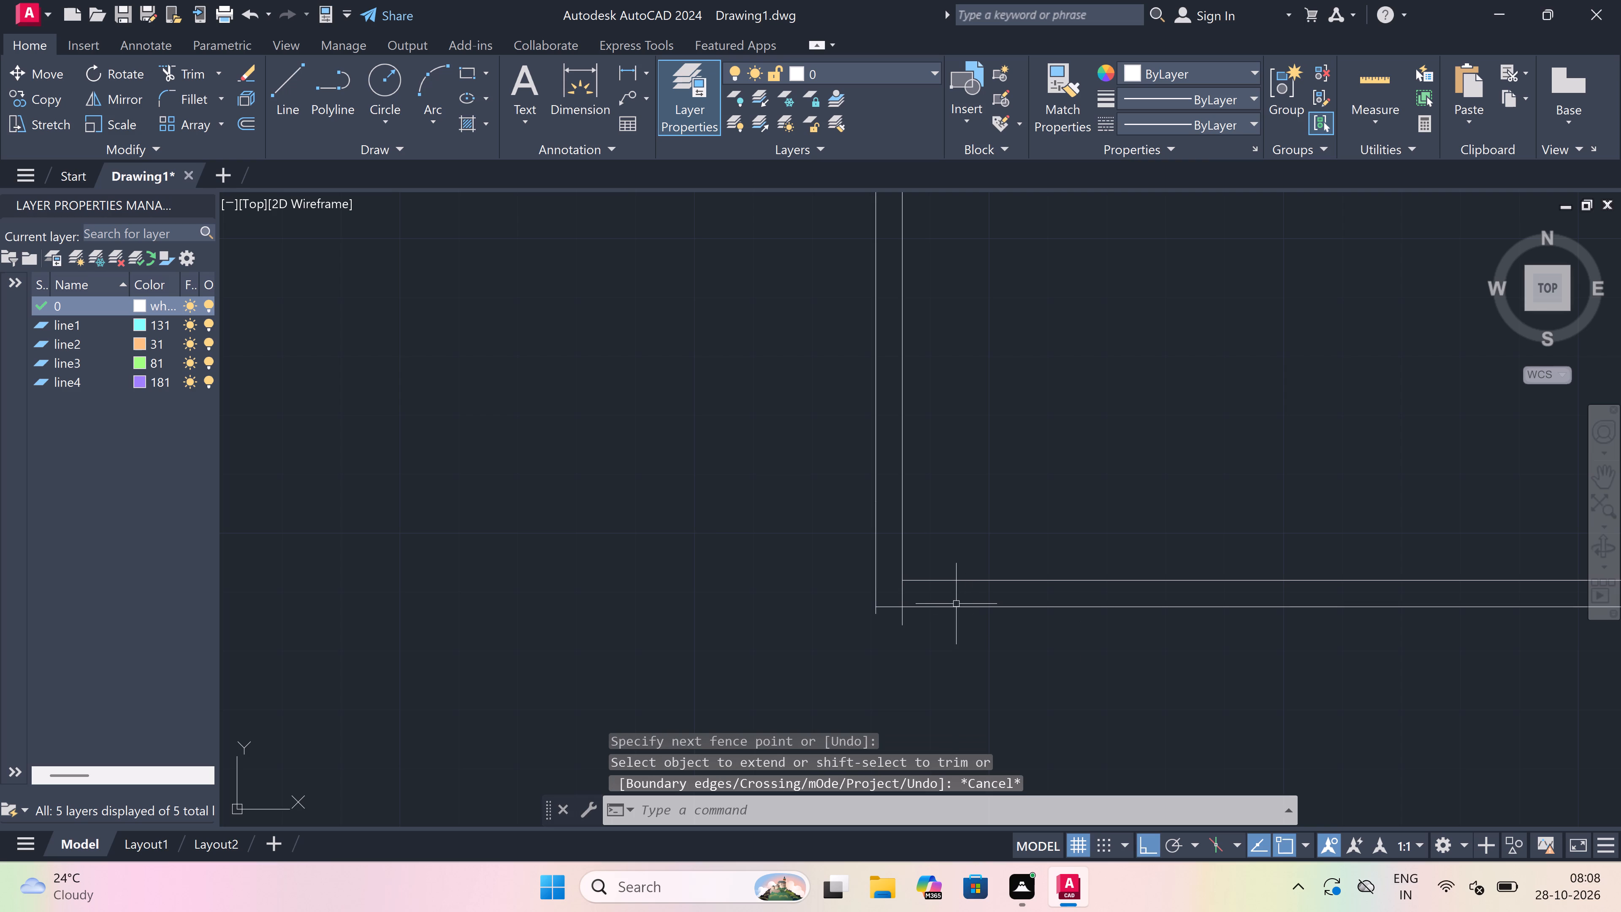
# Trim the overhanging and crossing line ends at the new room's bottom-left corner to leave a clean double-wall corner.
pyautogui.write('tr')
pyautogui.press('space')
pyautogui.scroll(3, 907, 622)
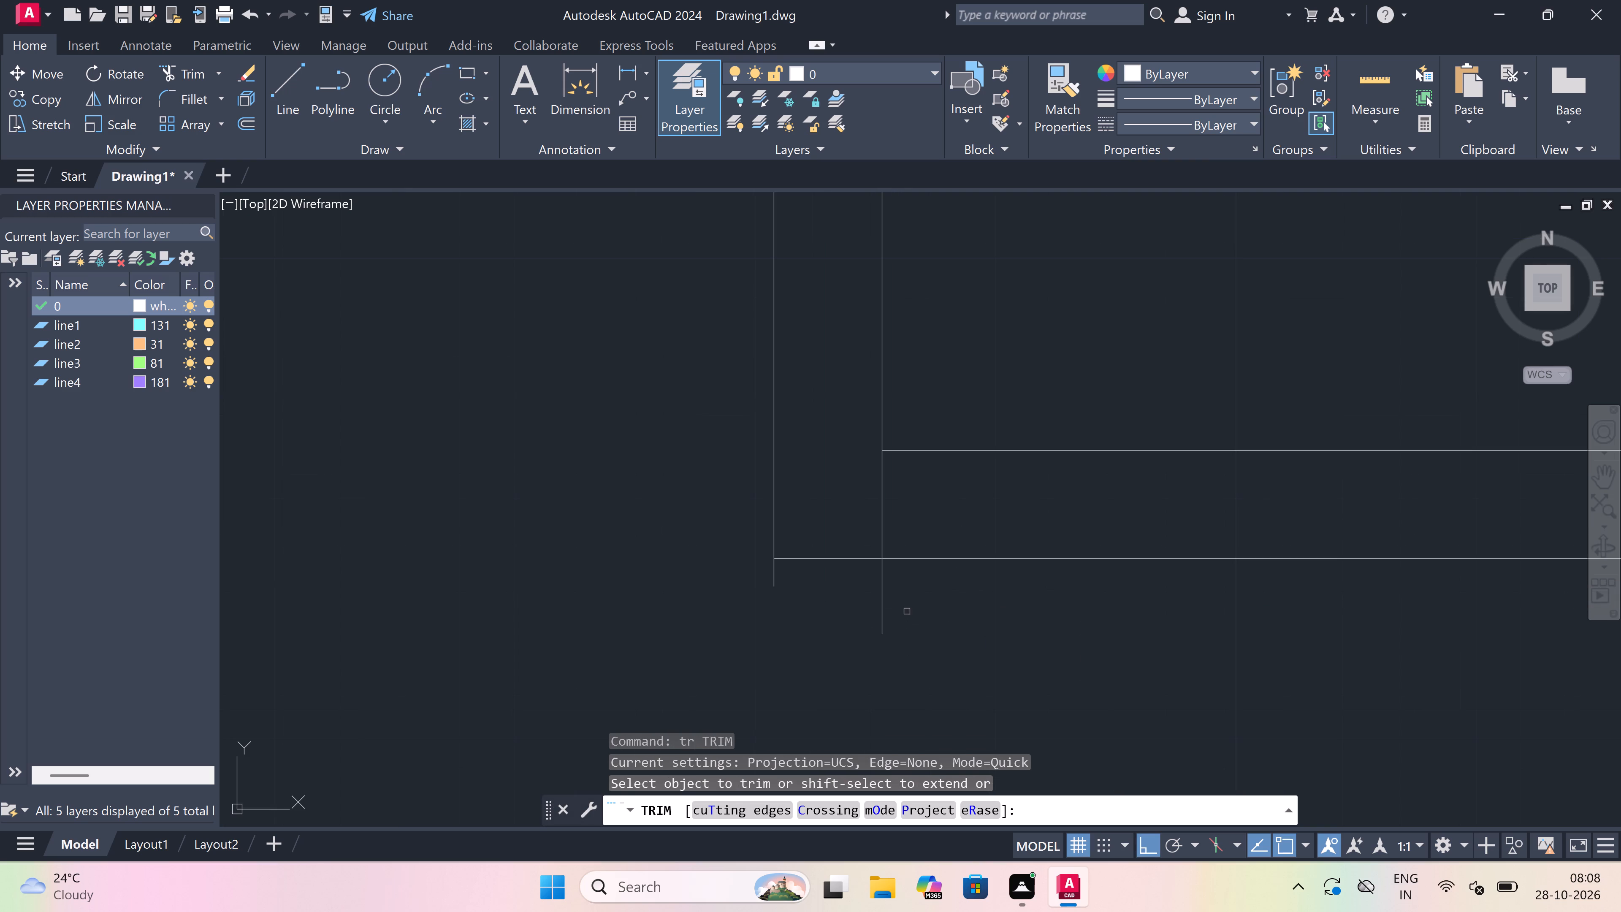
pyautogui.click(907, 599)
pyautogui.click(737, 575)
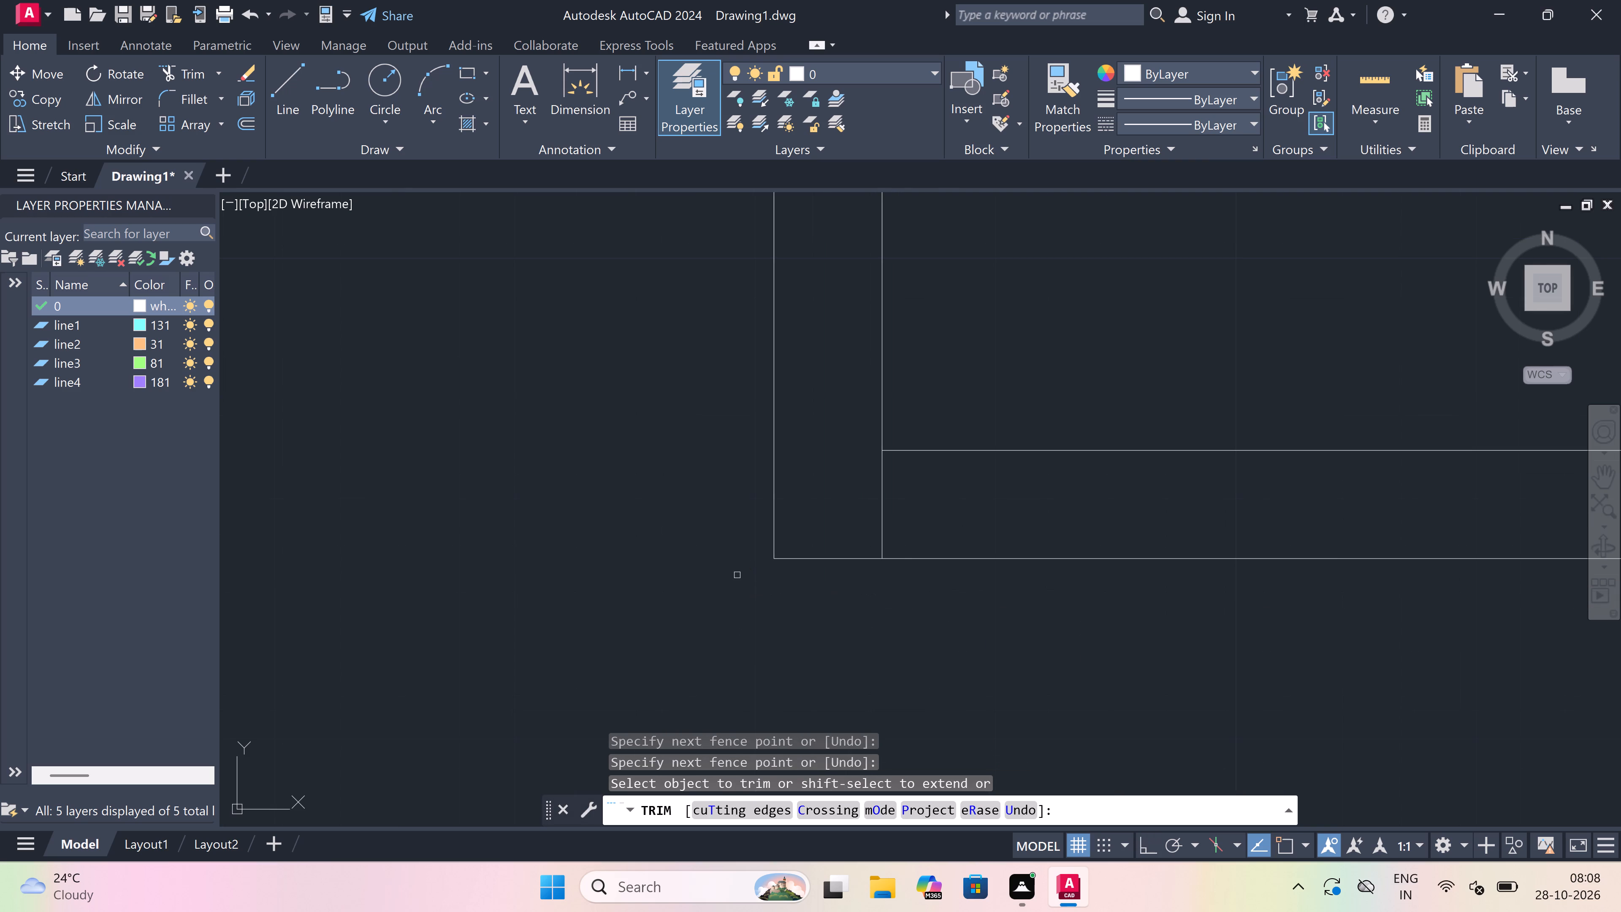
pyautogui.click(834, 511)
pyautogui.click(993, 480)
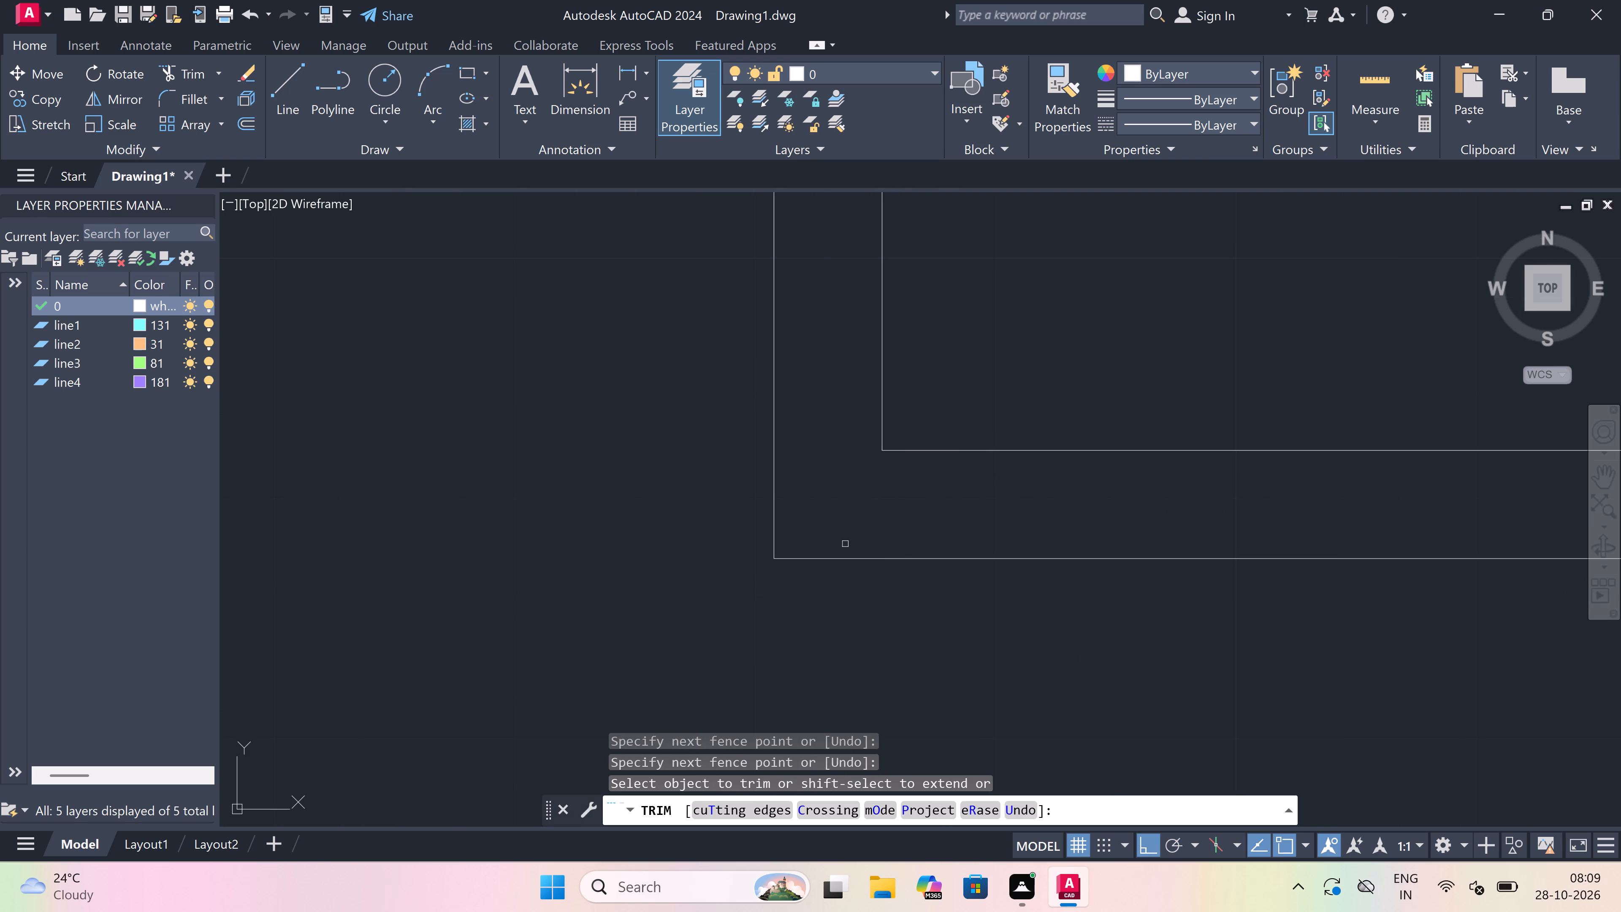
# Trim away the long outer left line beside the two lower small rooms, down to the new room's top-left corner.
pyautogui.scroll(-9, 826, 556)
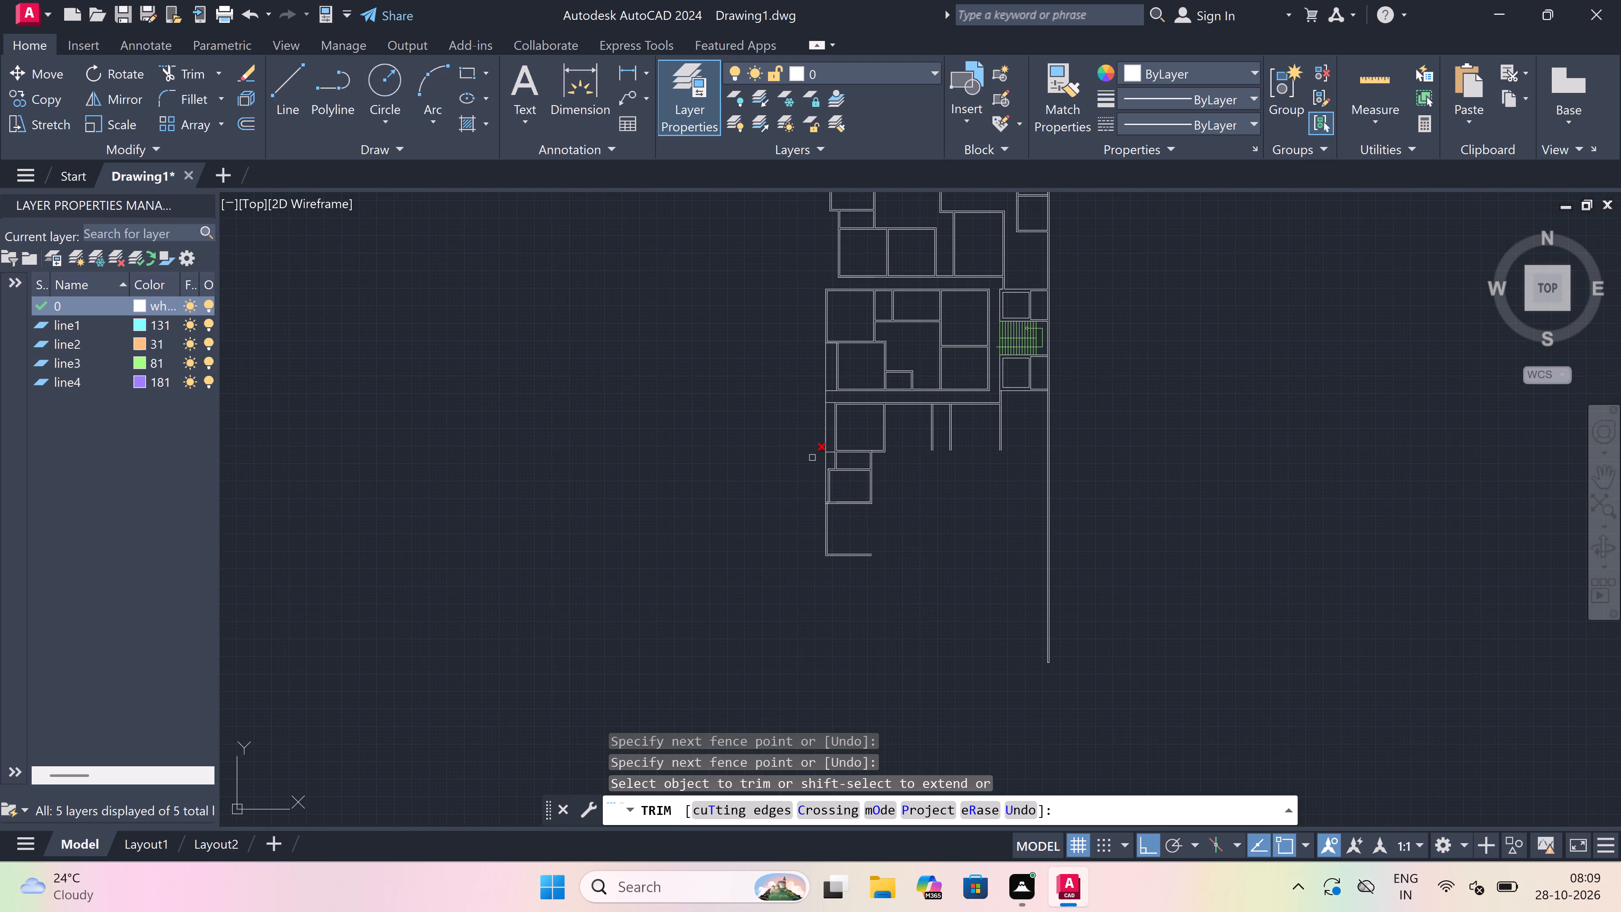
pyautogui.scroll(3, 810, 459)
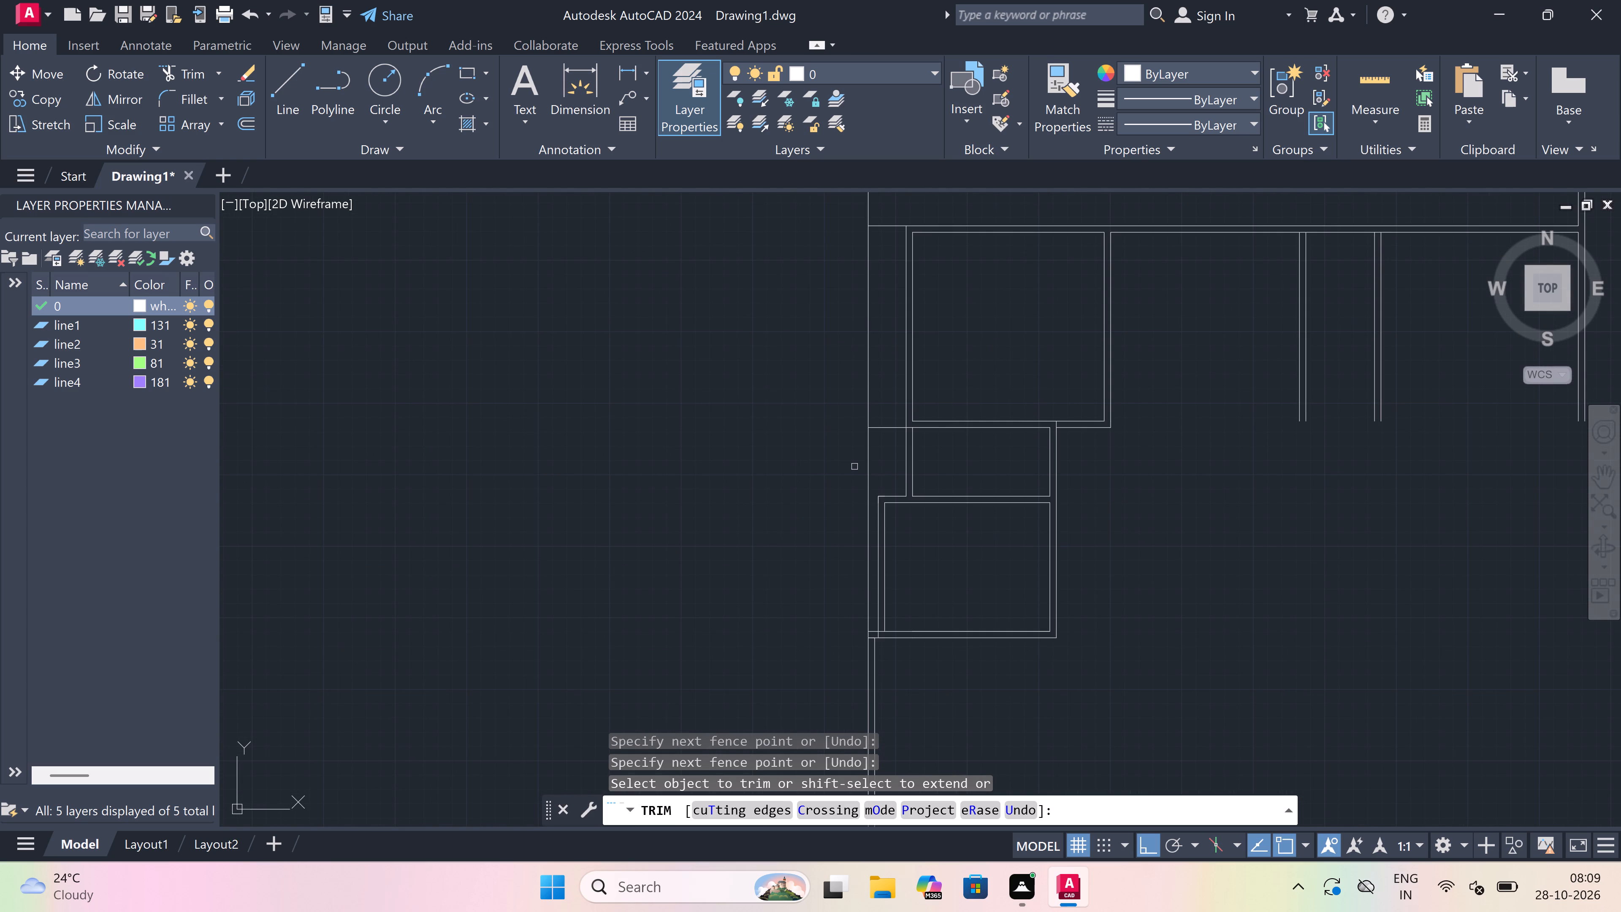
pyautogui.click(869, 458)
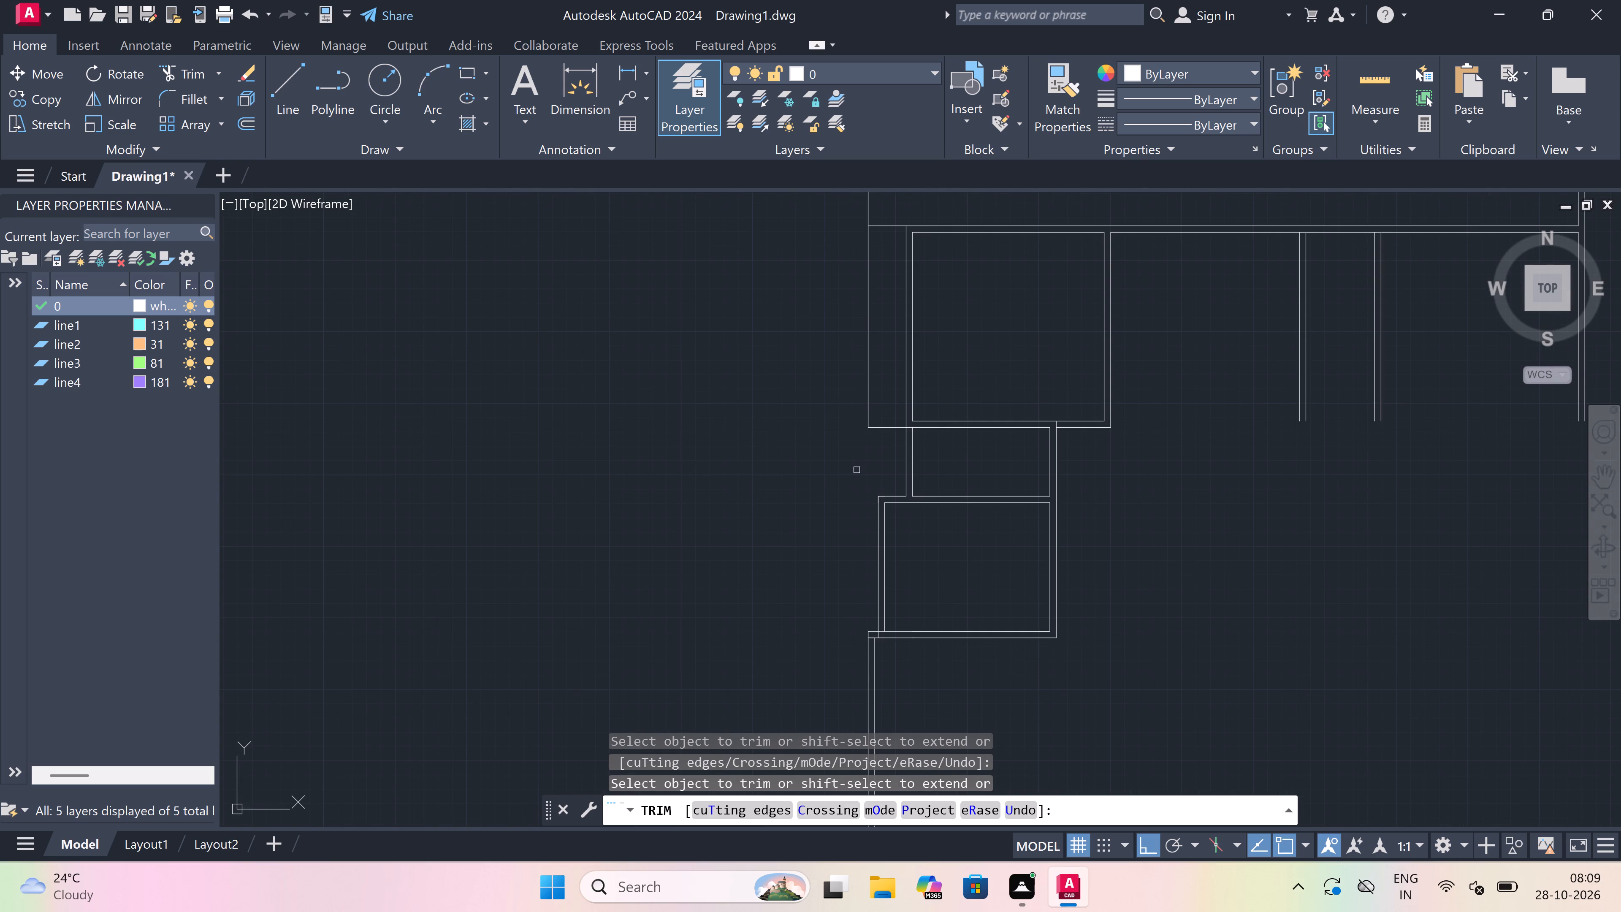
# Trim the overlapping wall segments where the new left wall meets the lowest small room's bottom-left corner.
pyautogui.scroll(3, 887, 645)
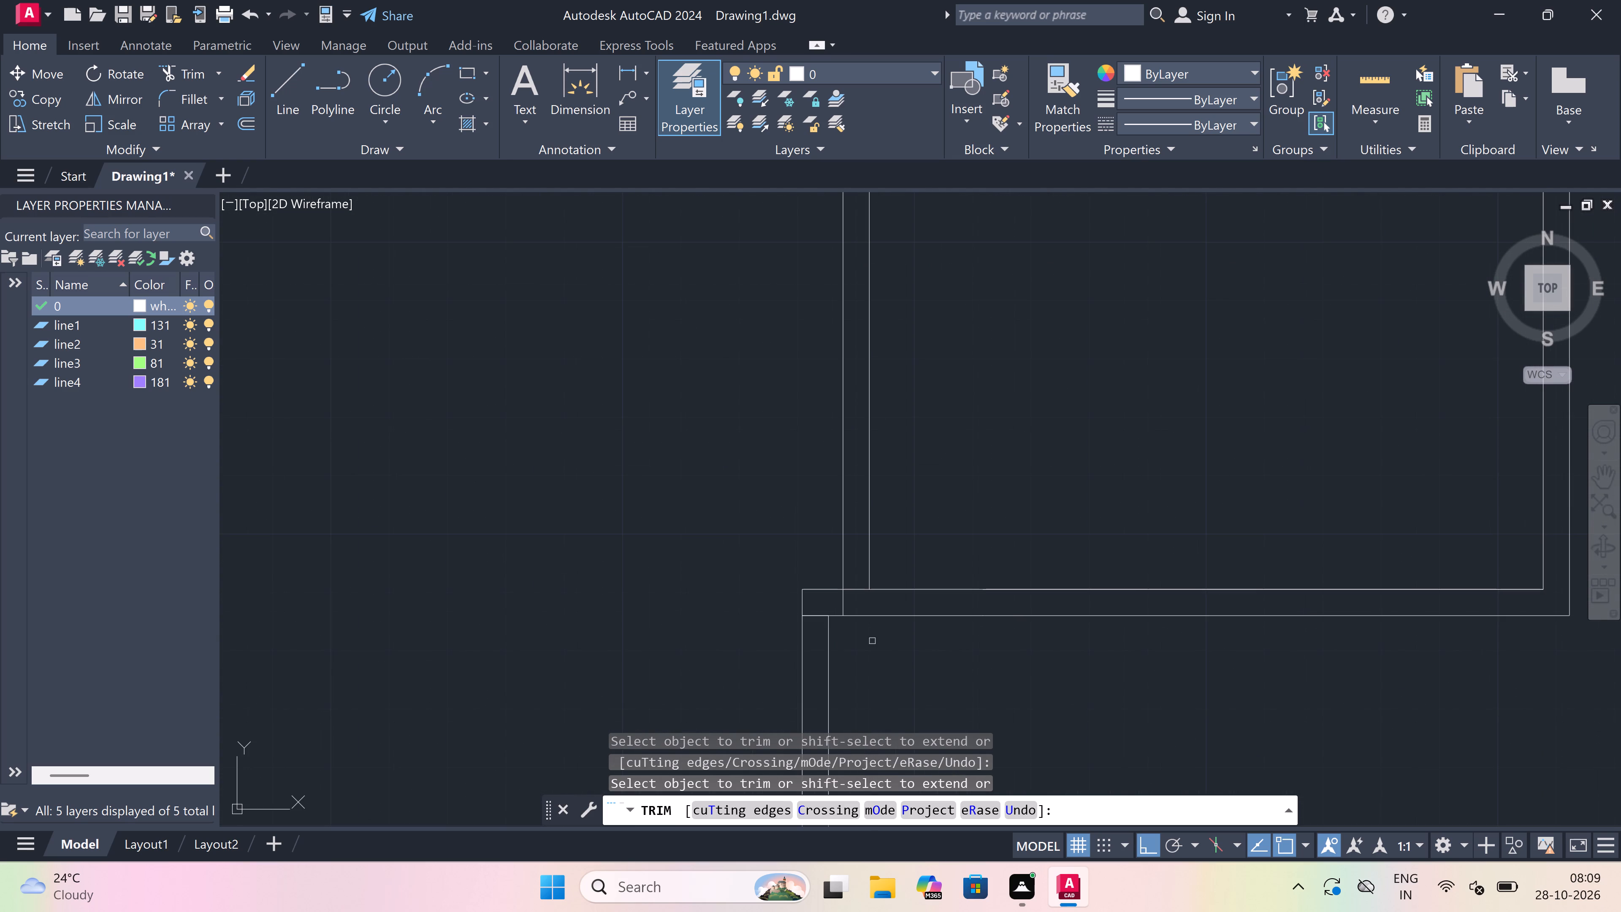
pyautogui.scroll(3, 834, 625)
pyautogui.moveTo(763, 616); pyautogui.dragTo(763, 608)
pyautogui.click(763, 565)
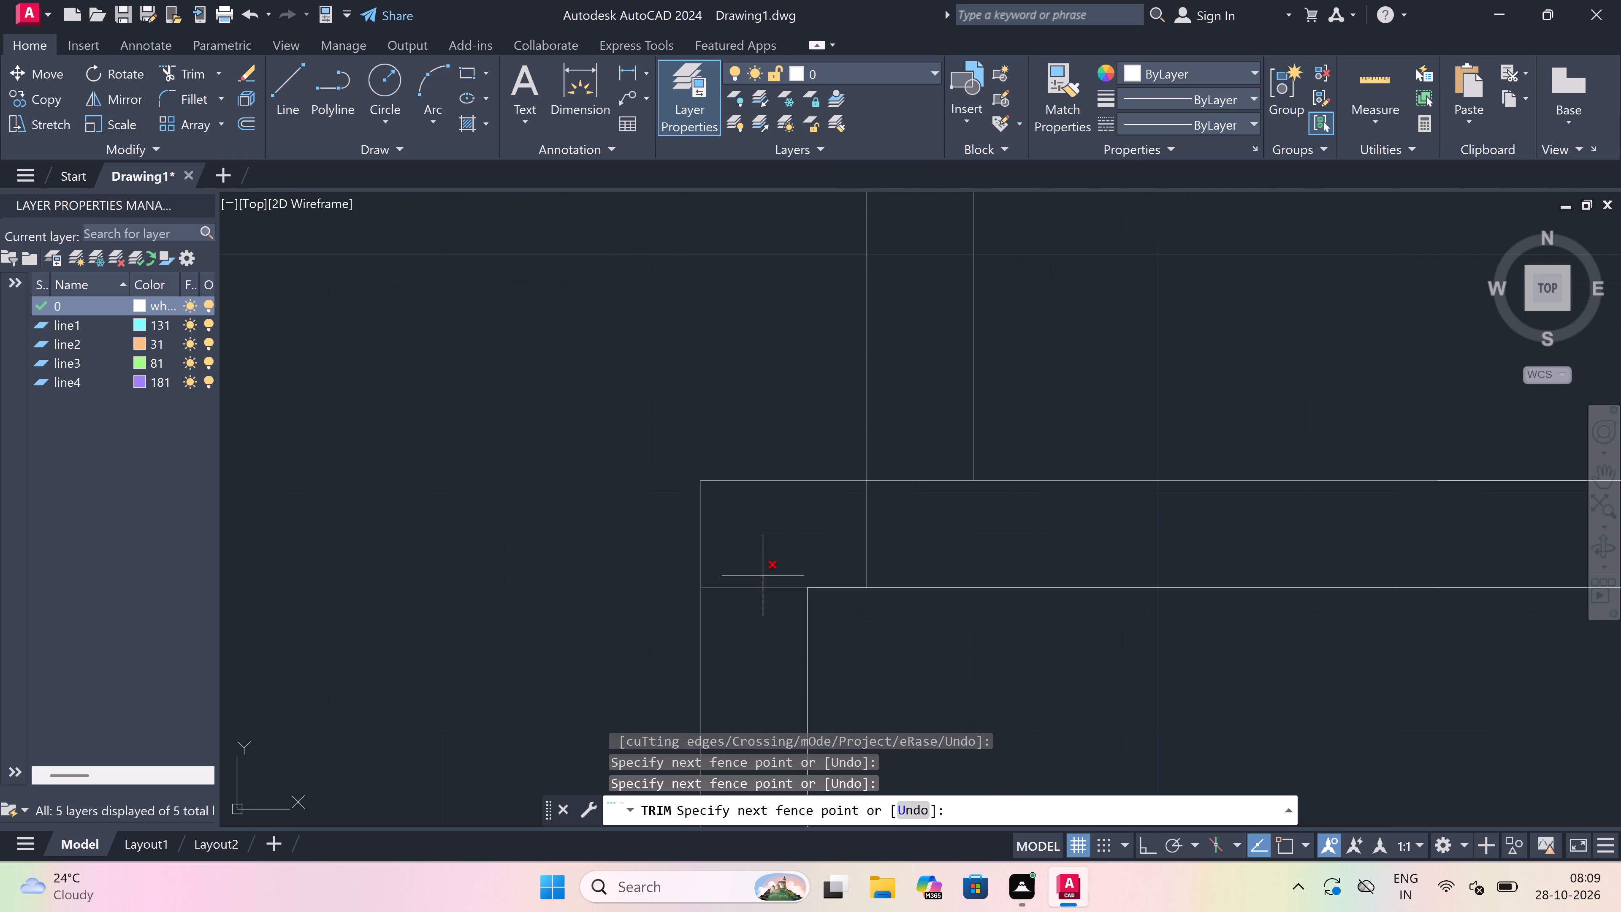
pyautogui.click(780, 554)
pyautogui.click(996, 520)
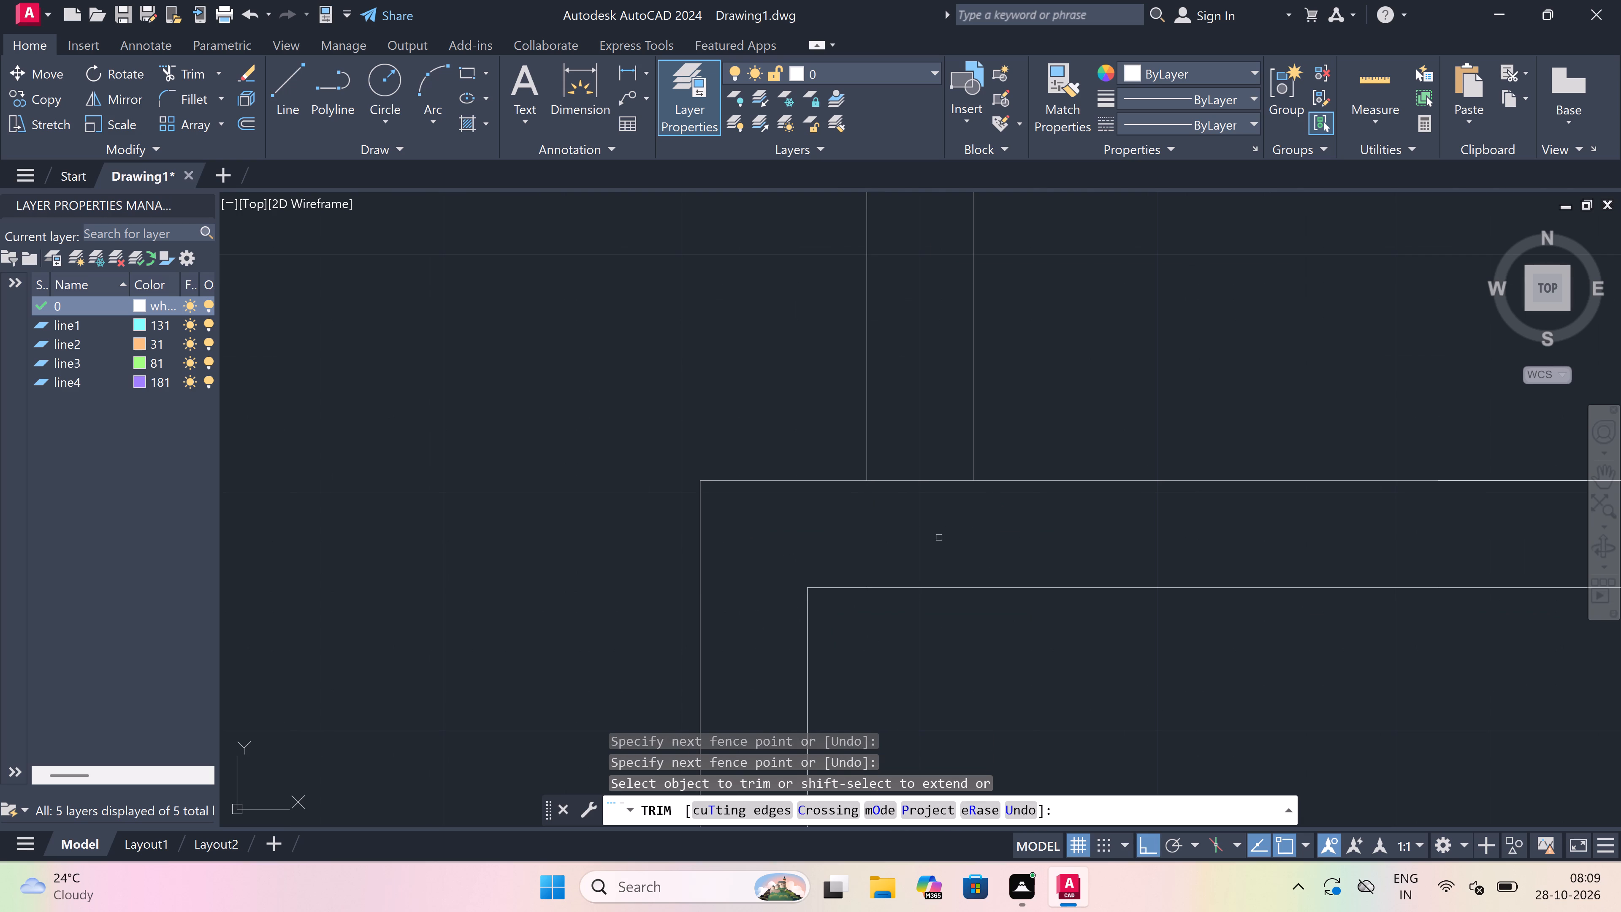
pyautogui.moveTo(935, 537); pyautogui.dragTo(932, 522)
pyautogui.click(930, 443)
pyautogui.scroll(-6, 877, 483)
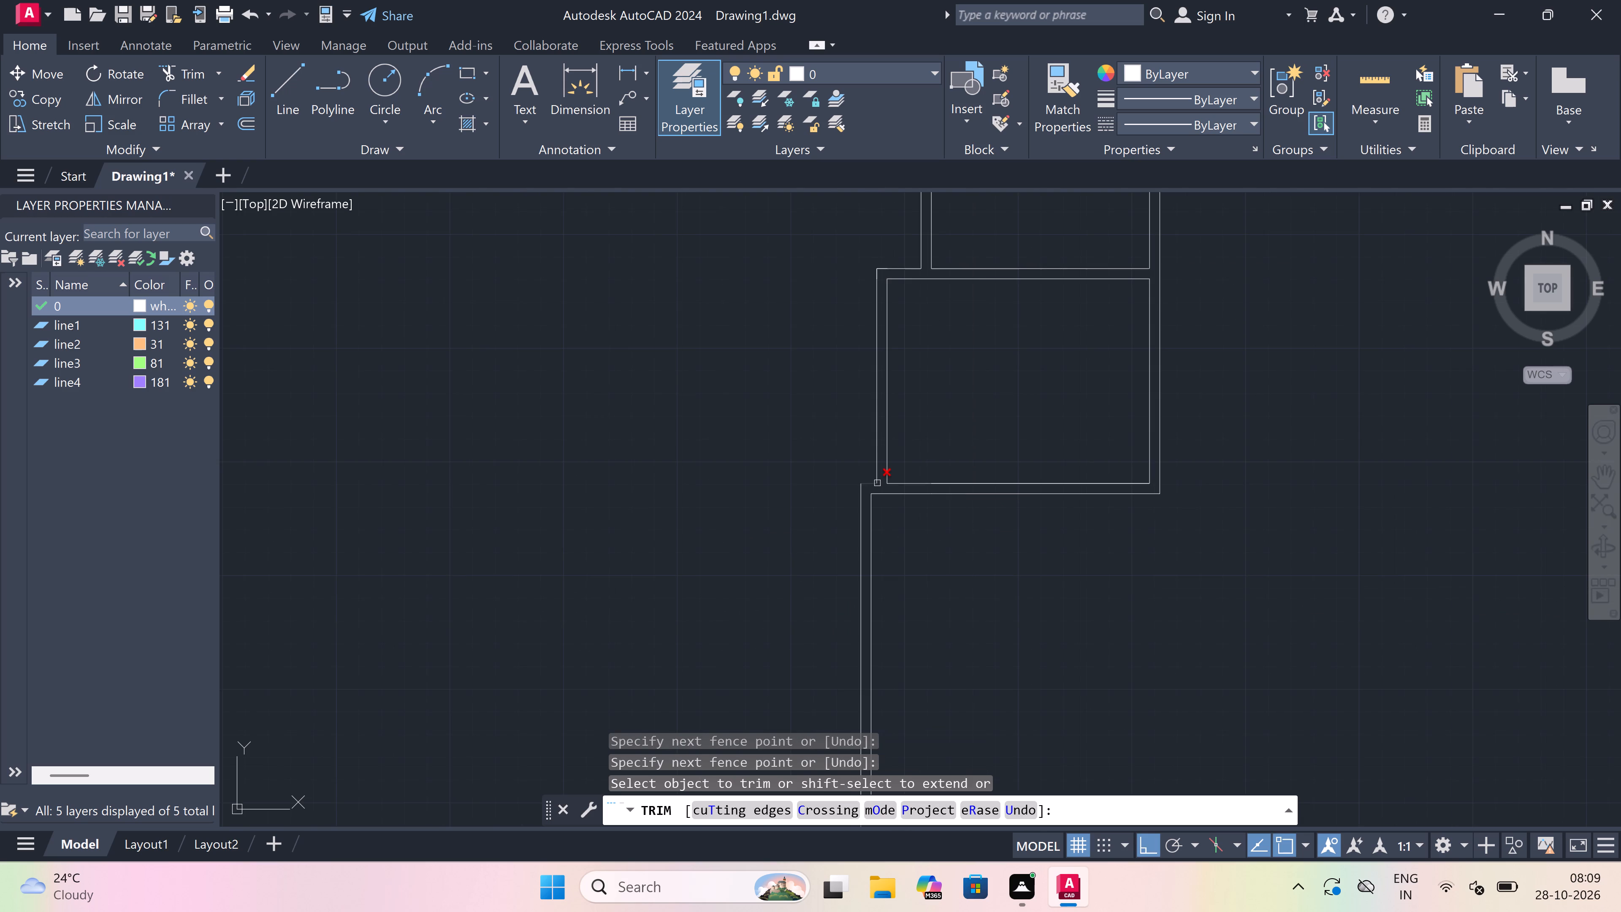
pyautogui.scroll(-1, 877, 483)
pyautogui.press('Escape')
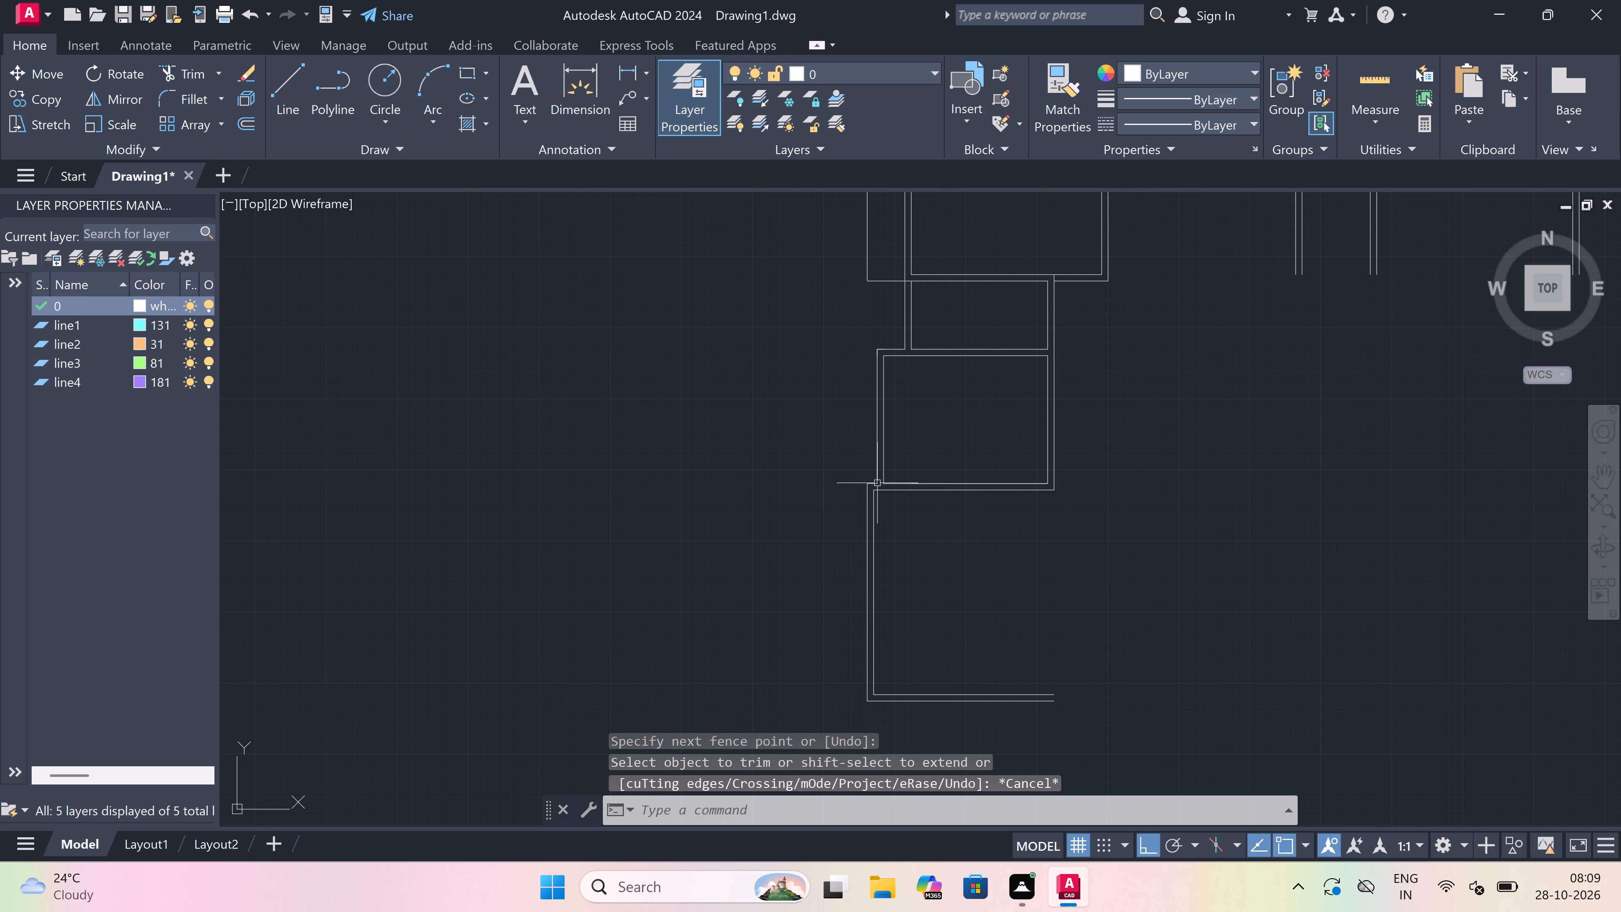
# Extend the bottom wall lines right to the long right wall, the upper to its inner line and the lower to its outer line.
pyautogui.scroll(-3, 877, 483)
pyautogui.scroll(2, 924, 543)
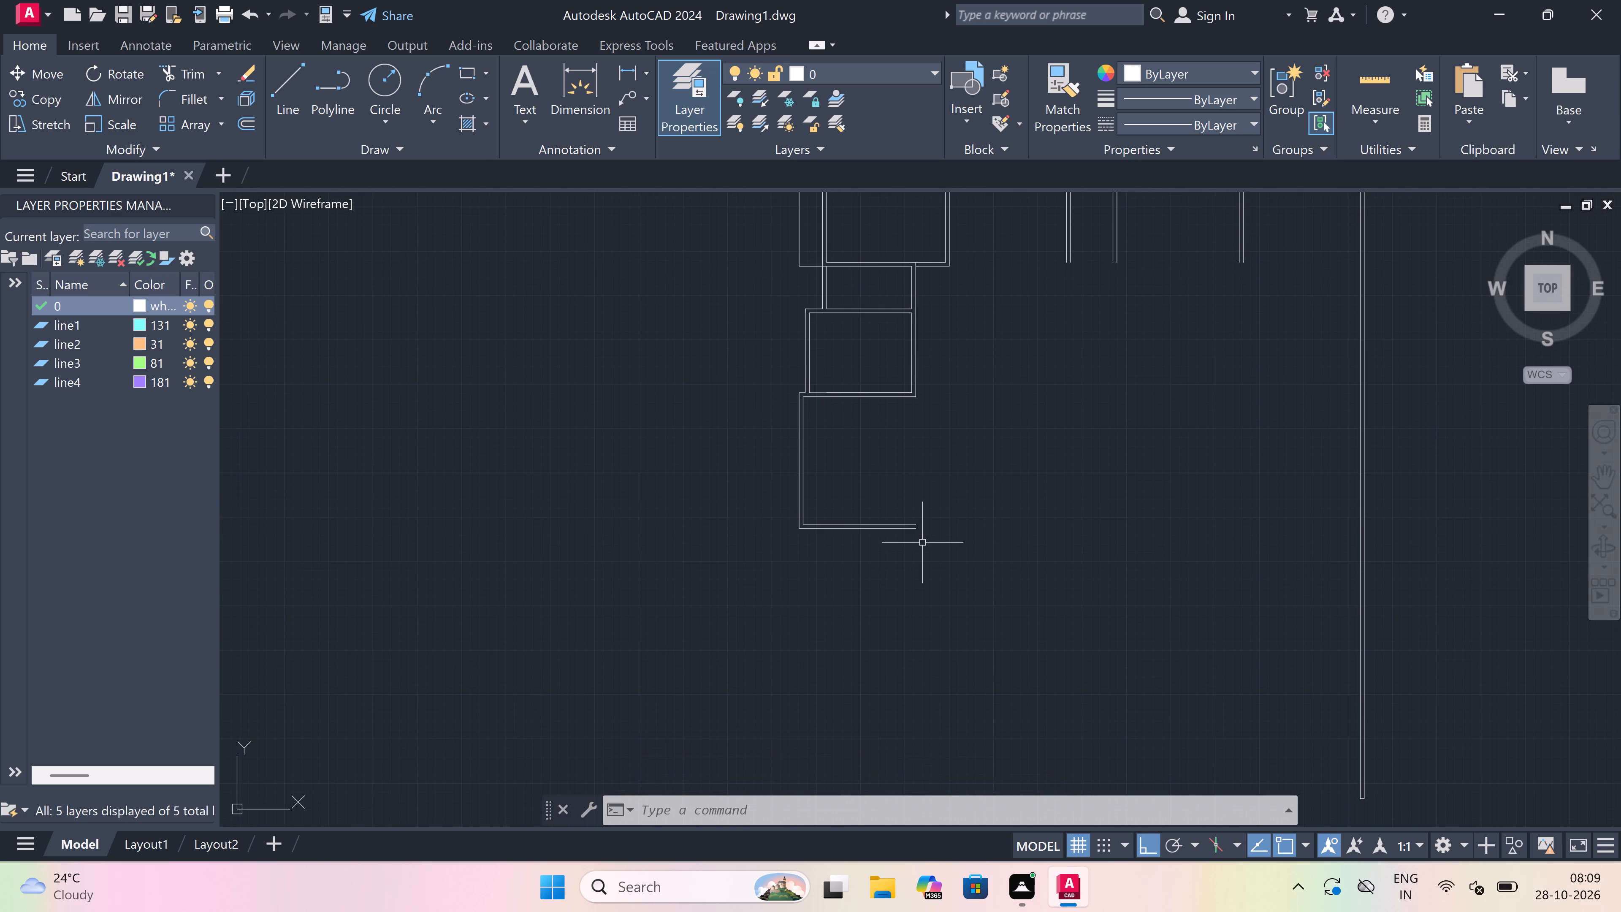
pyautogui.write('ex')
pyautogui.press('space')
pyautogui.click(898, 474)
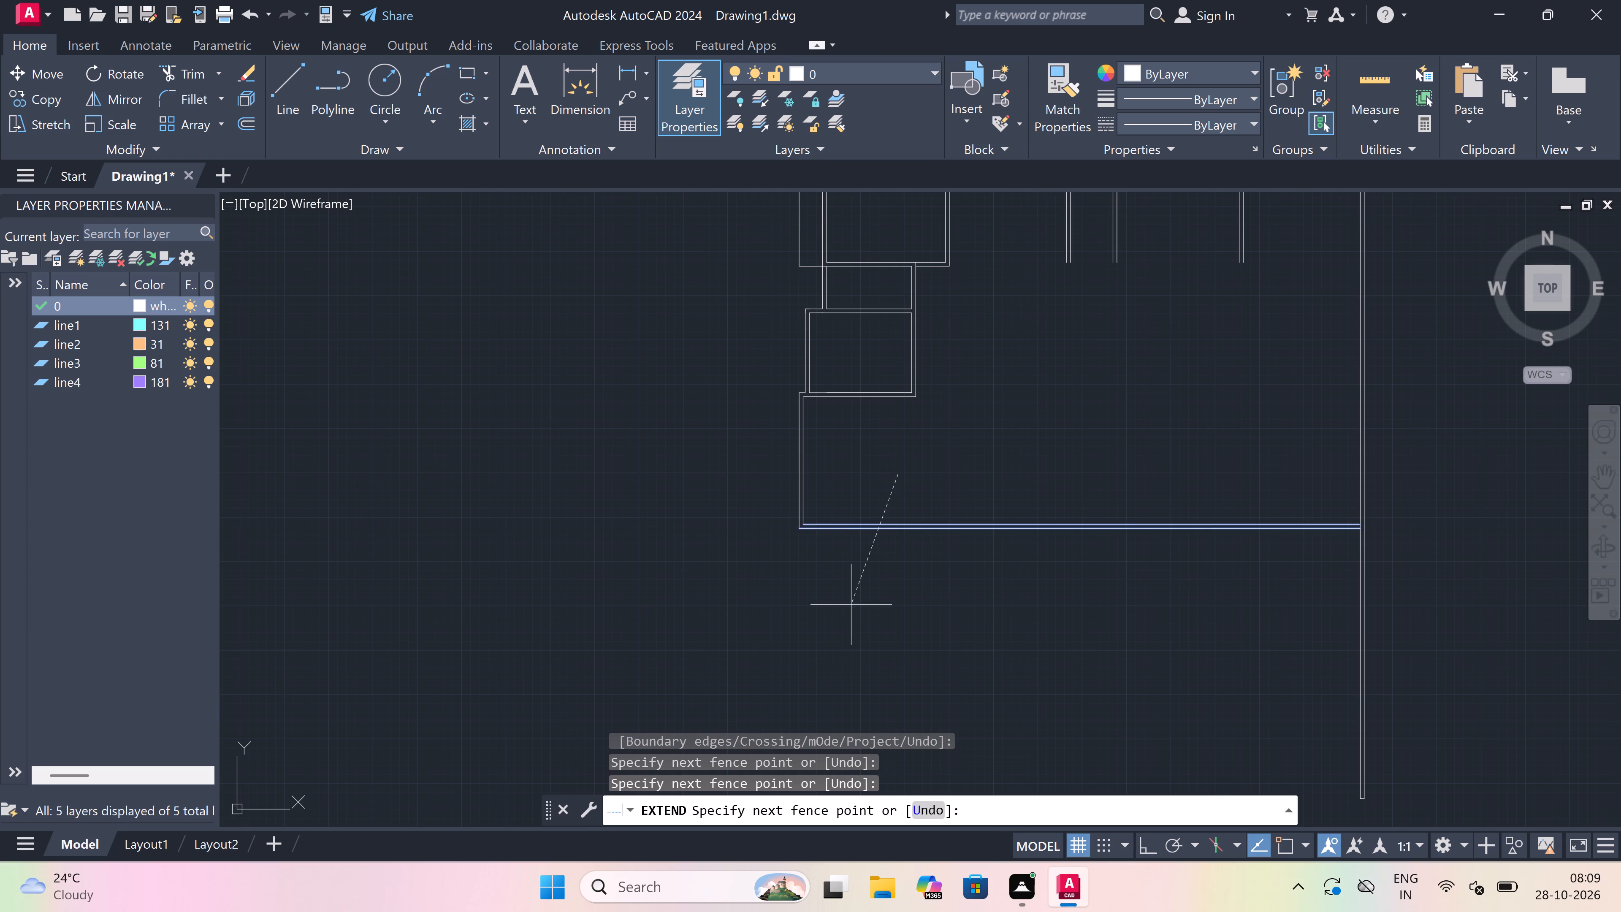
pyautogui.click(851, 605)
pyautogui.scroll(-3, 935, 559)
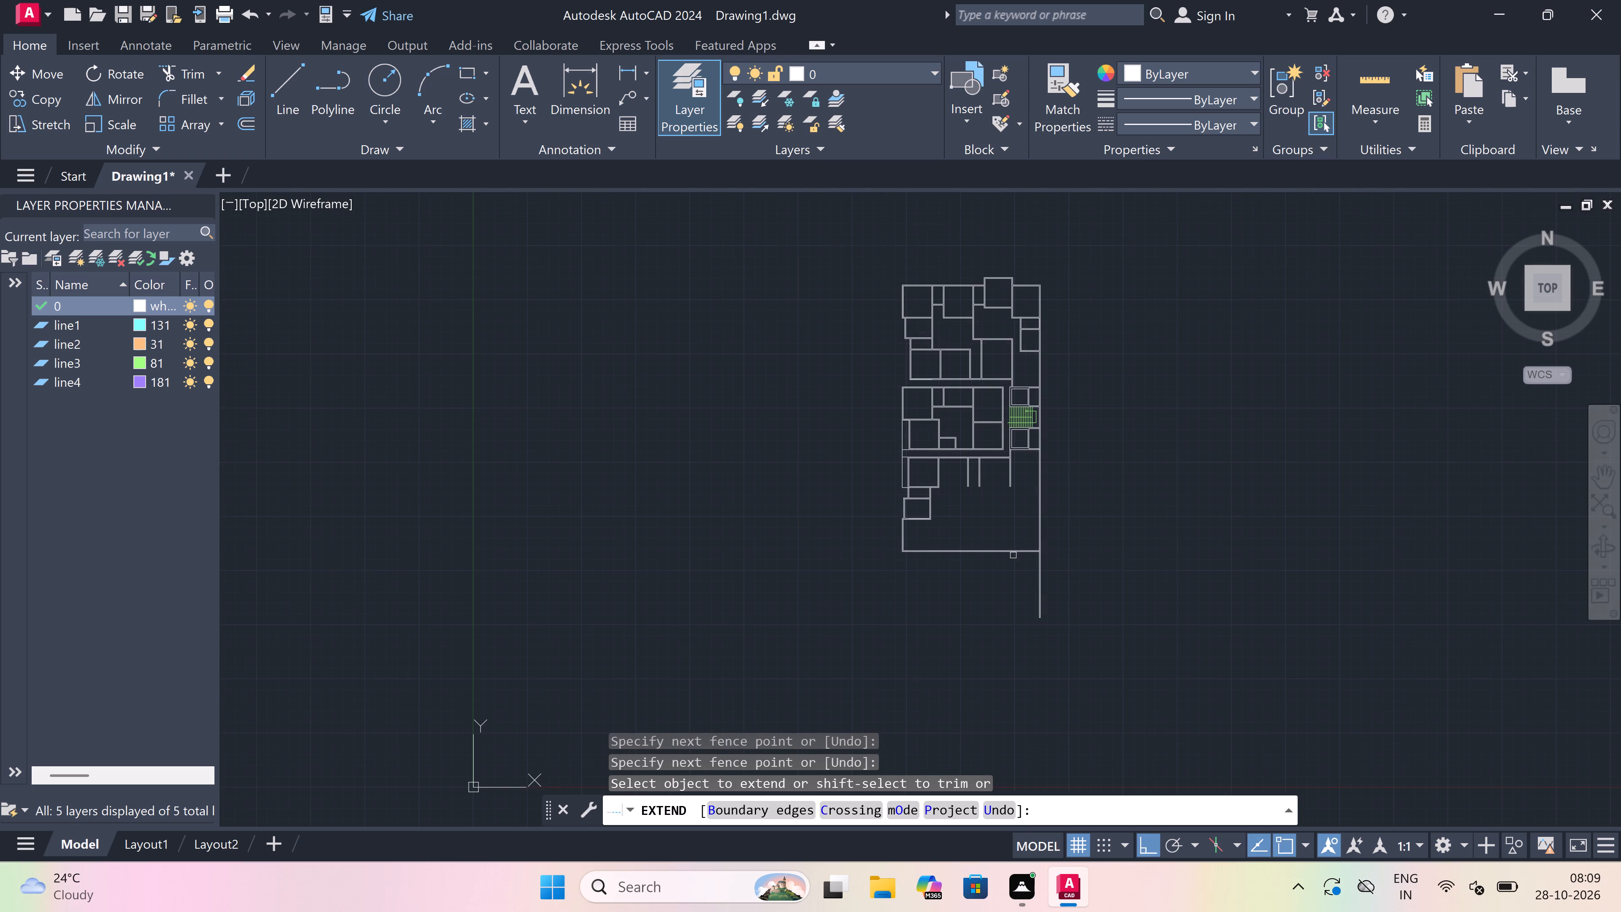
pyautogui.scroll(3, 1049, 549)
pyautogui.scroll(1, 996, 563)
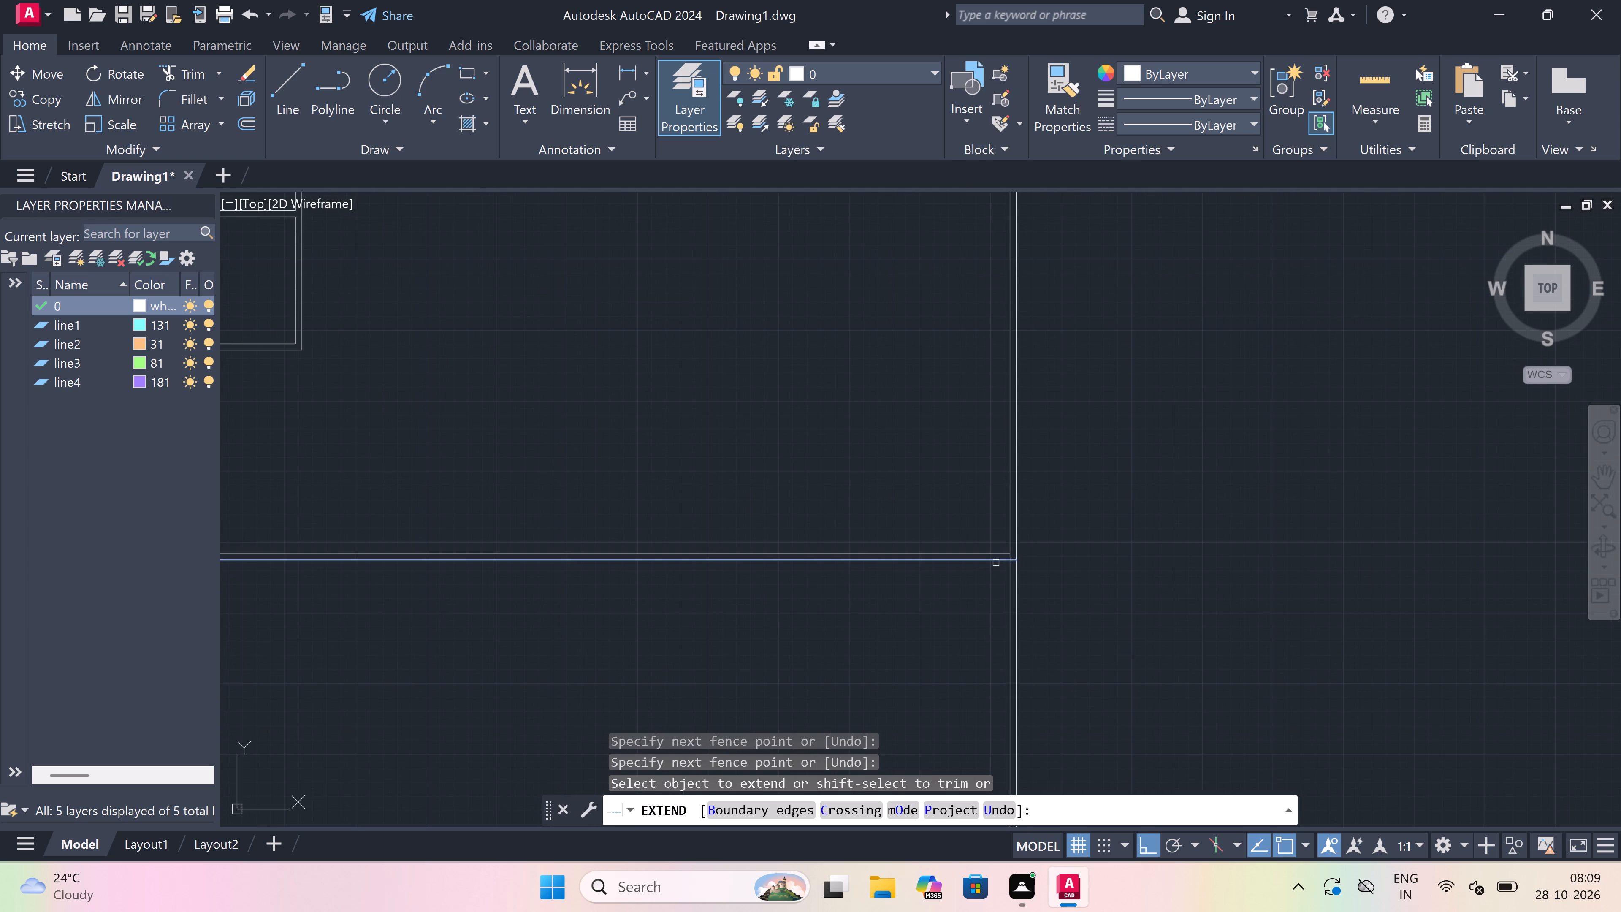
pyautogui.click(995, 562)
pyautogui.press('Escape')
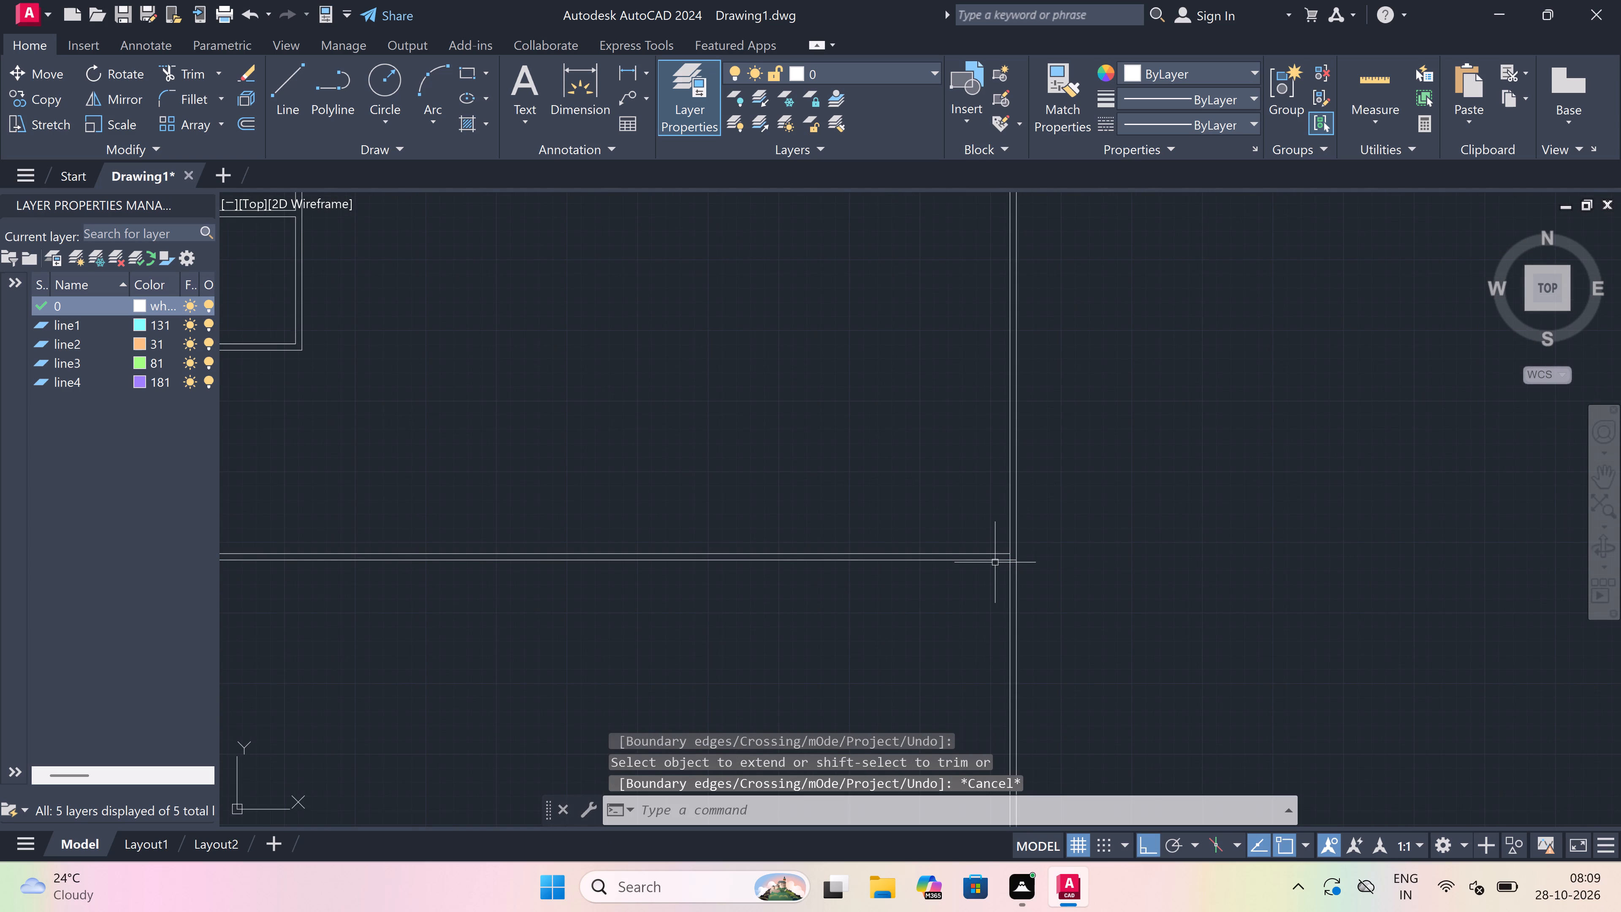
# Trim the right wall's tails below the bottom wall and the inner line's overlap at the bottom-right corner.
pyautogui.write('tr')
pyautogui.press('space')
pyautogui.click(985, 586)
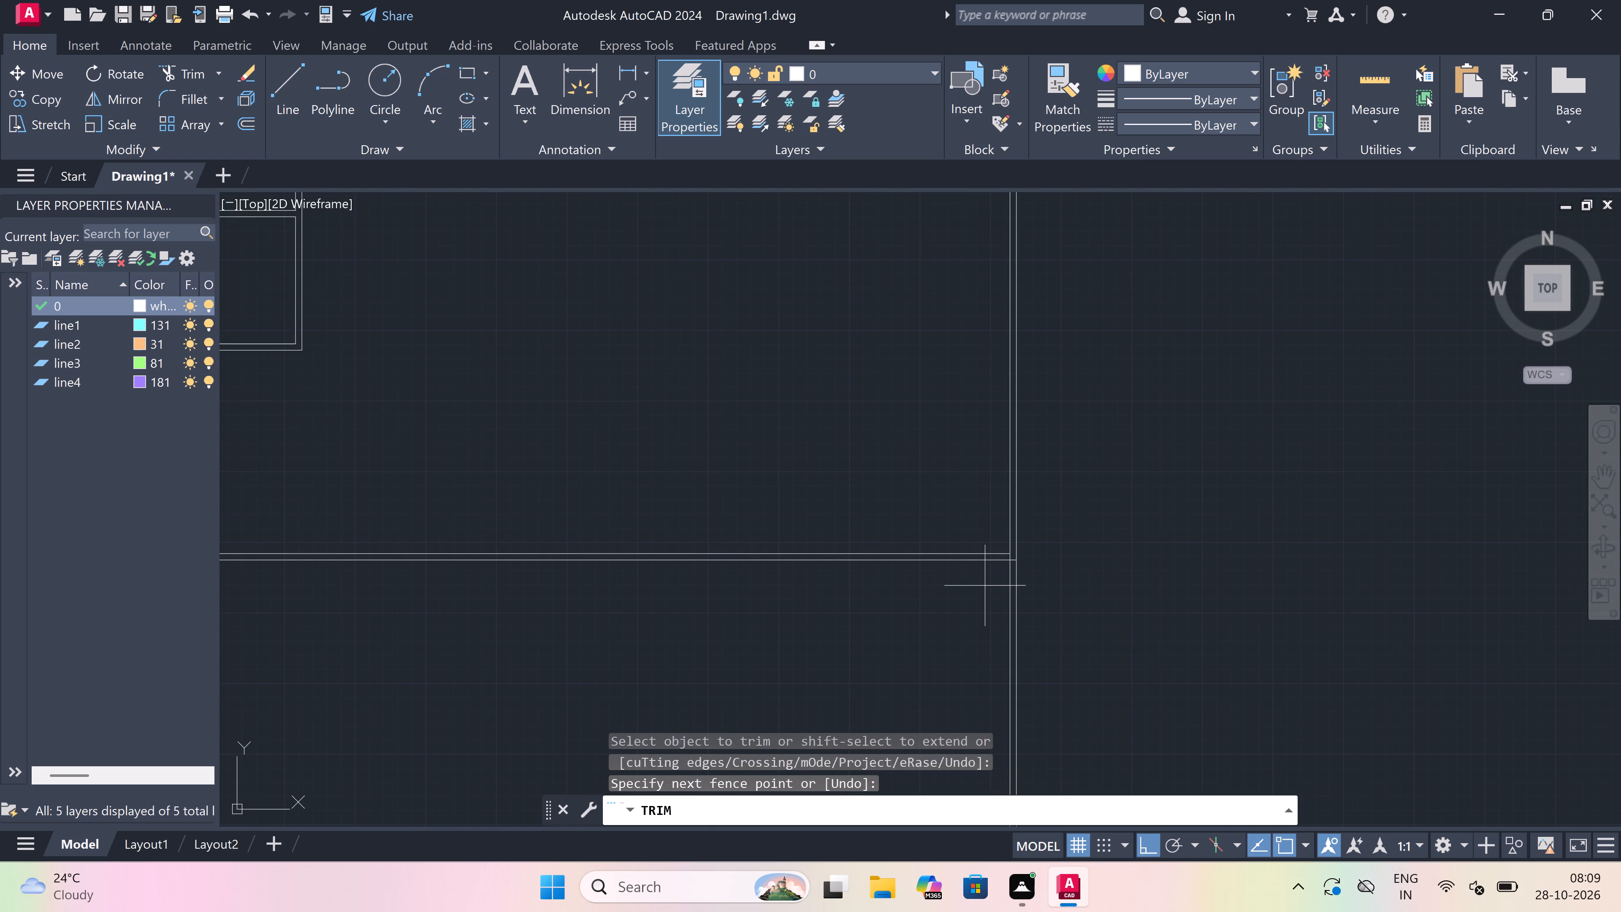
pyautogui.click(1017, 585)
pyautogui.scroll(1, 1011, 557)
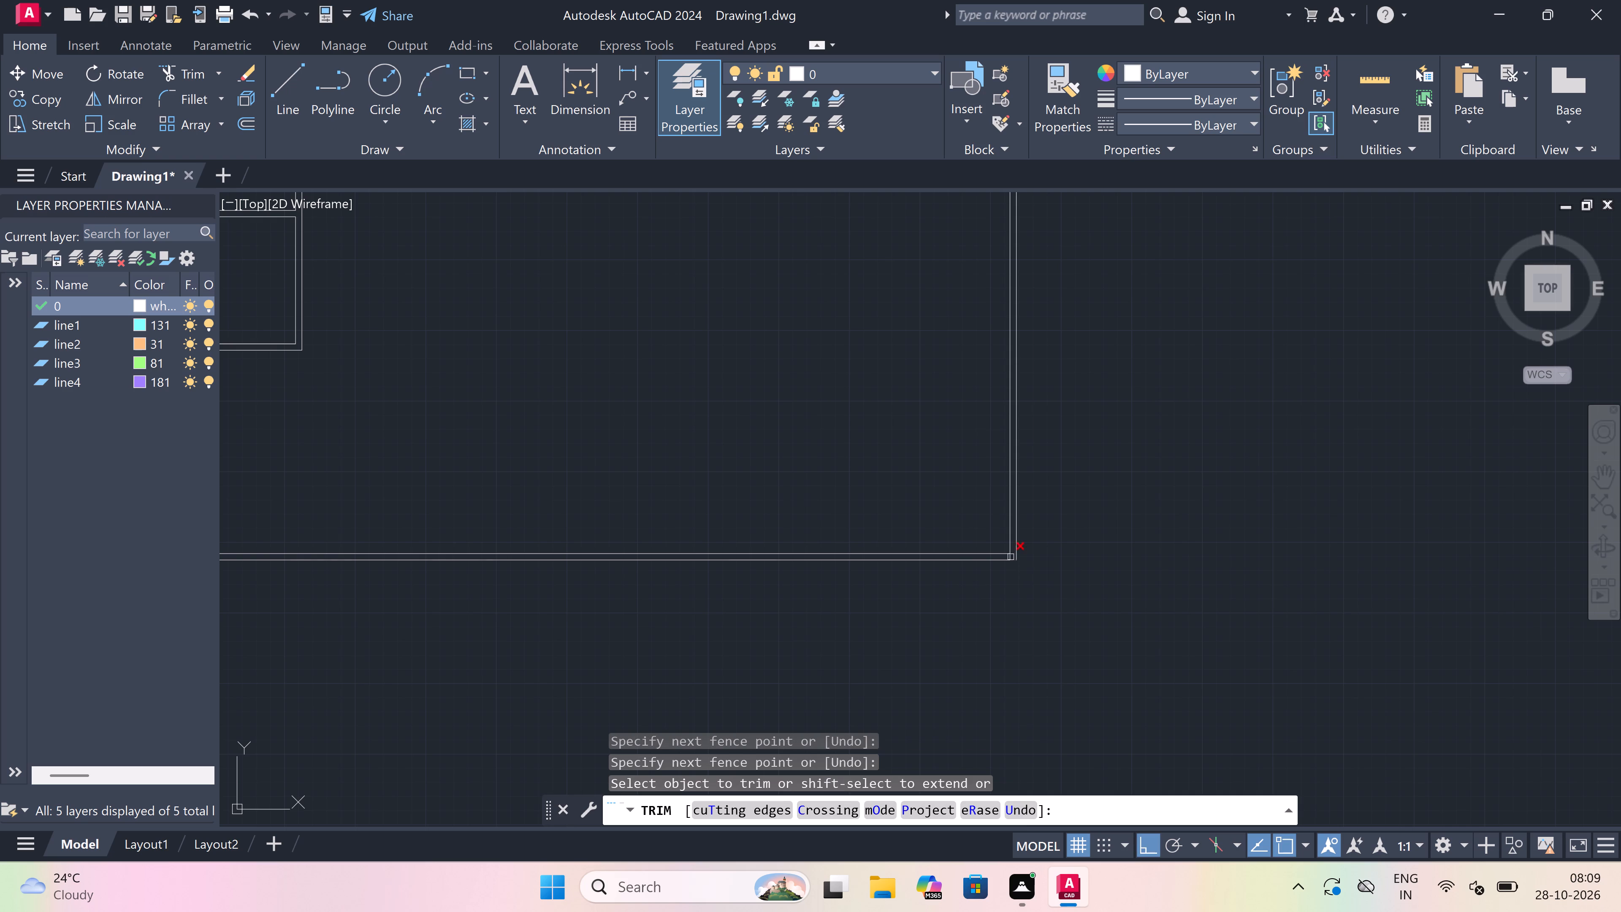
pyautogui.scroll(3, 1011, 557)
pyautogui.click(1007, 557)
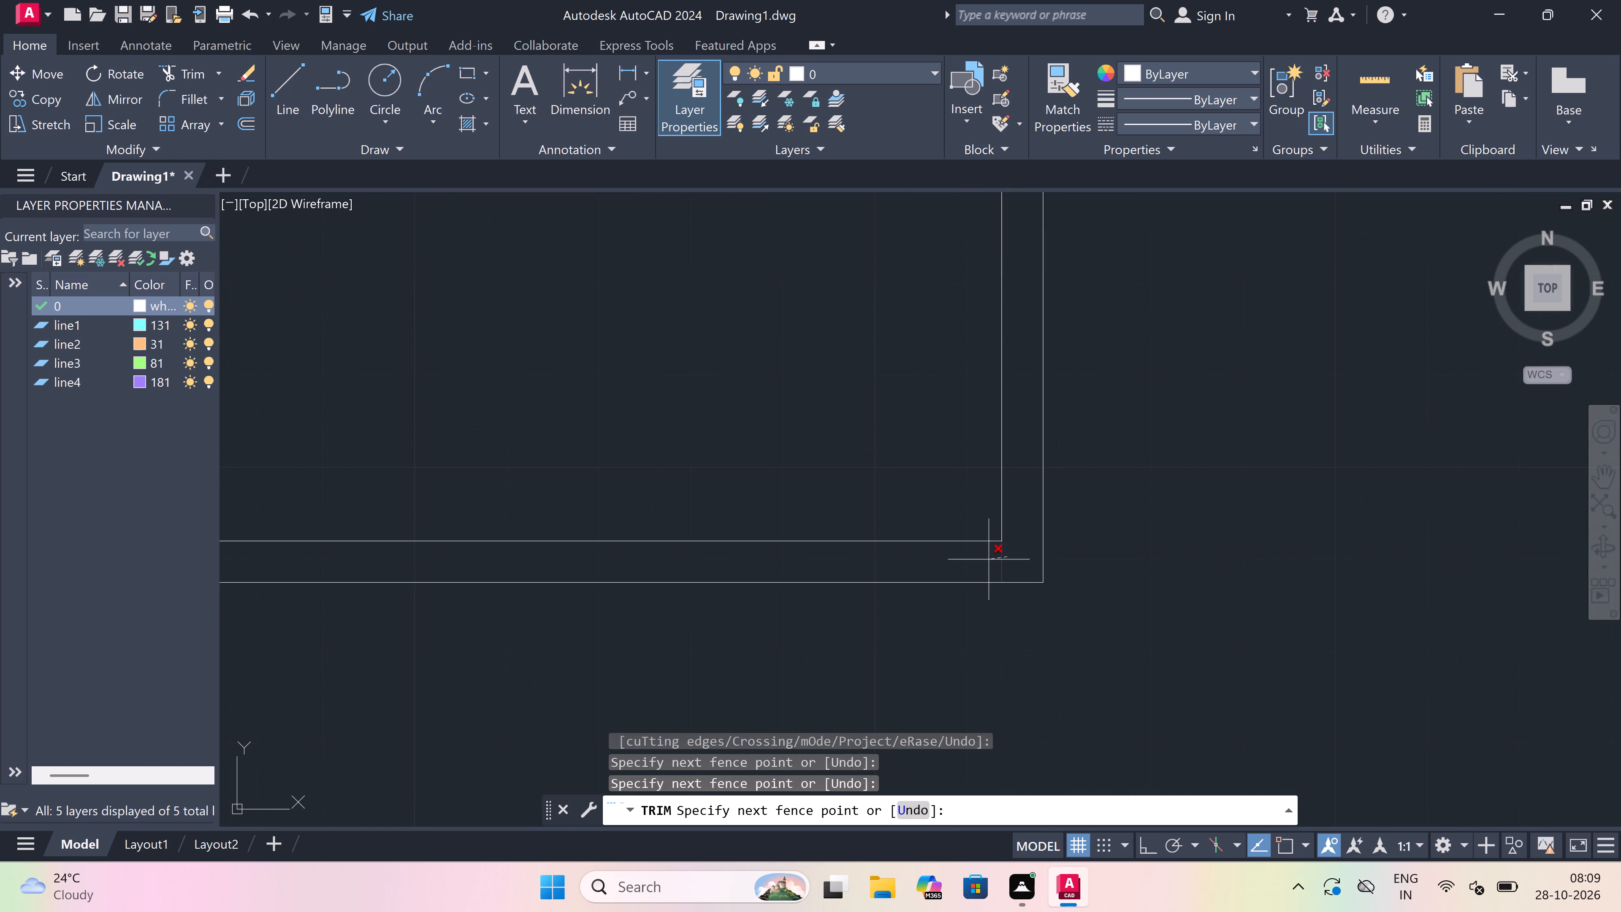
pyautogui.click(989, 559)
pyautogui.scroll(-7, 988, 559)
pyautogui.scroll(1, 637, 537)
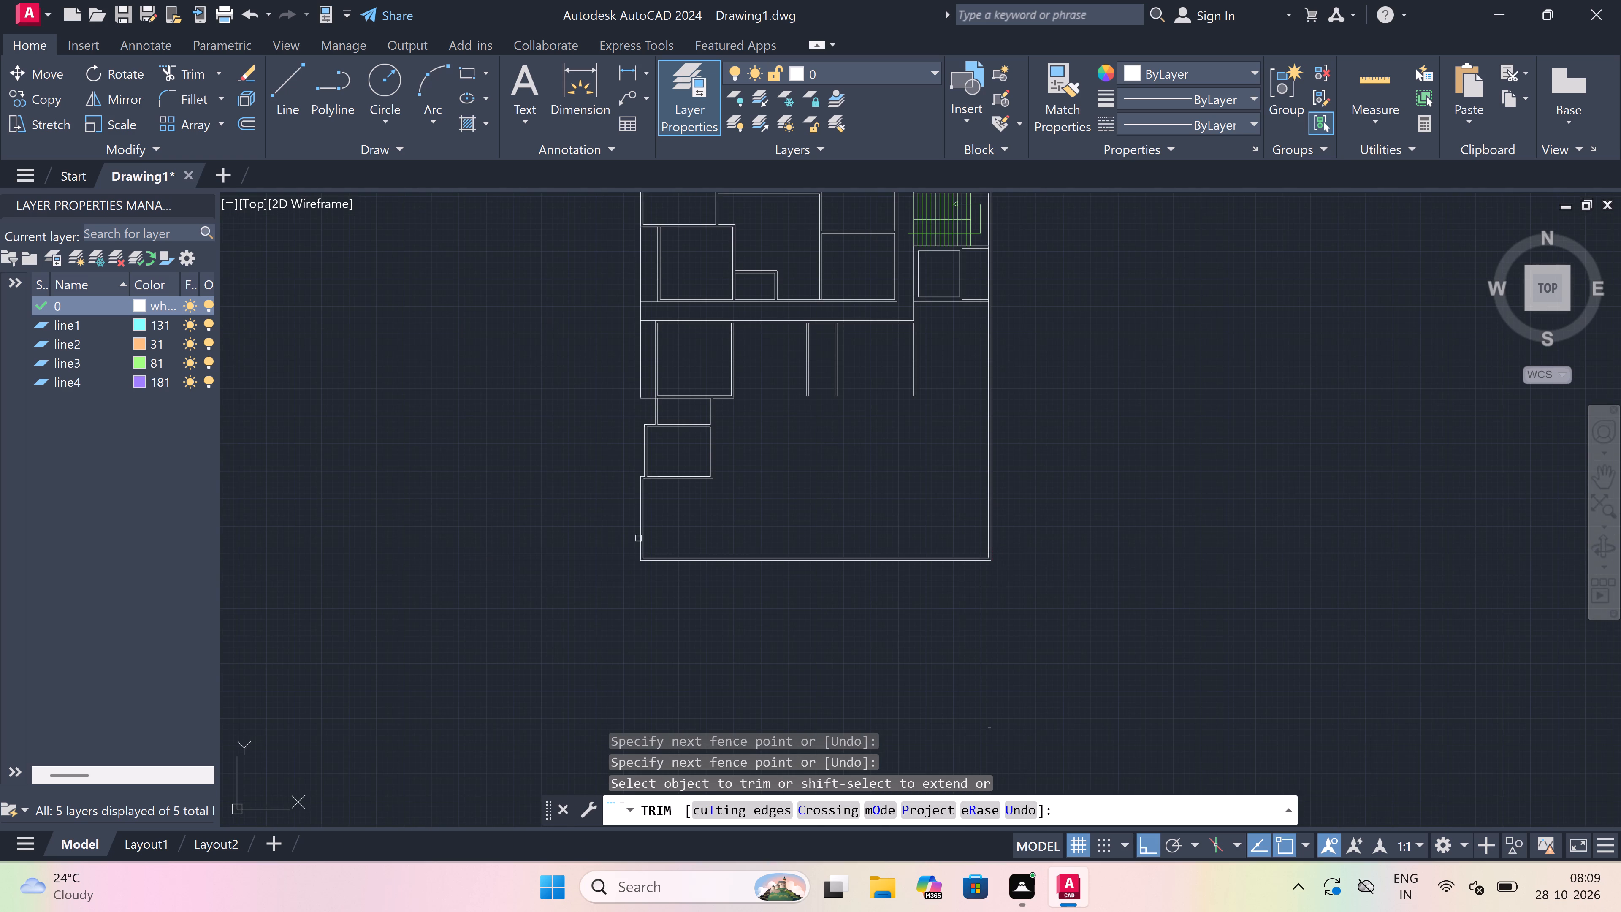
pyautogui.scroll(1, 637, 537)
pyautogui.press('Escape')
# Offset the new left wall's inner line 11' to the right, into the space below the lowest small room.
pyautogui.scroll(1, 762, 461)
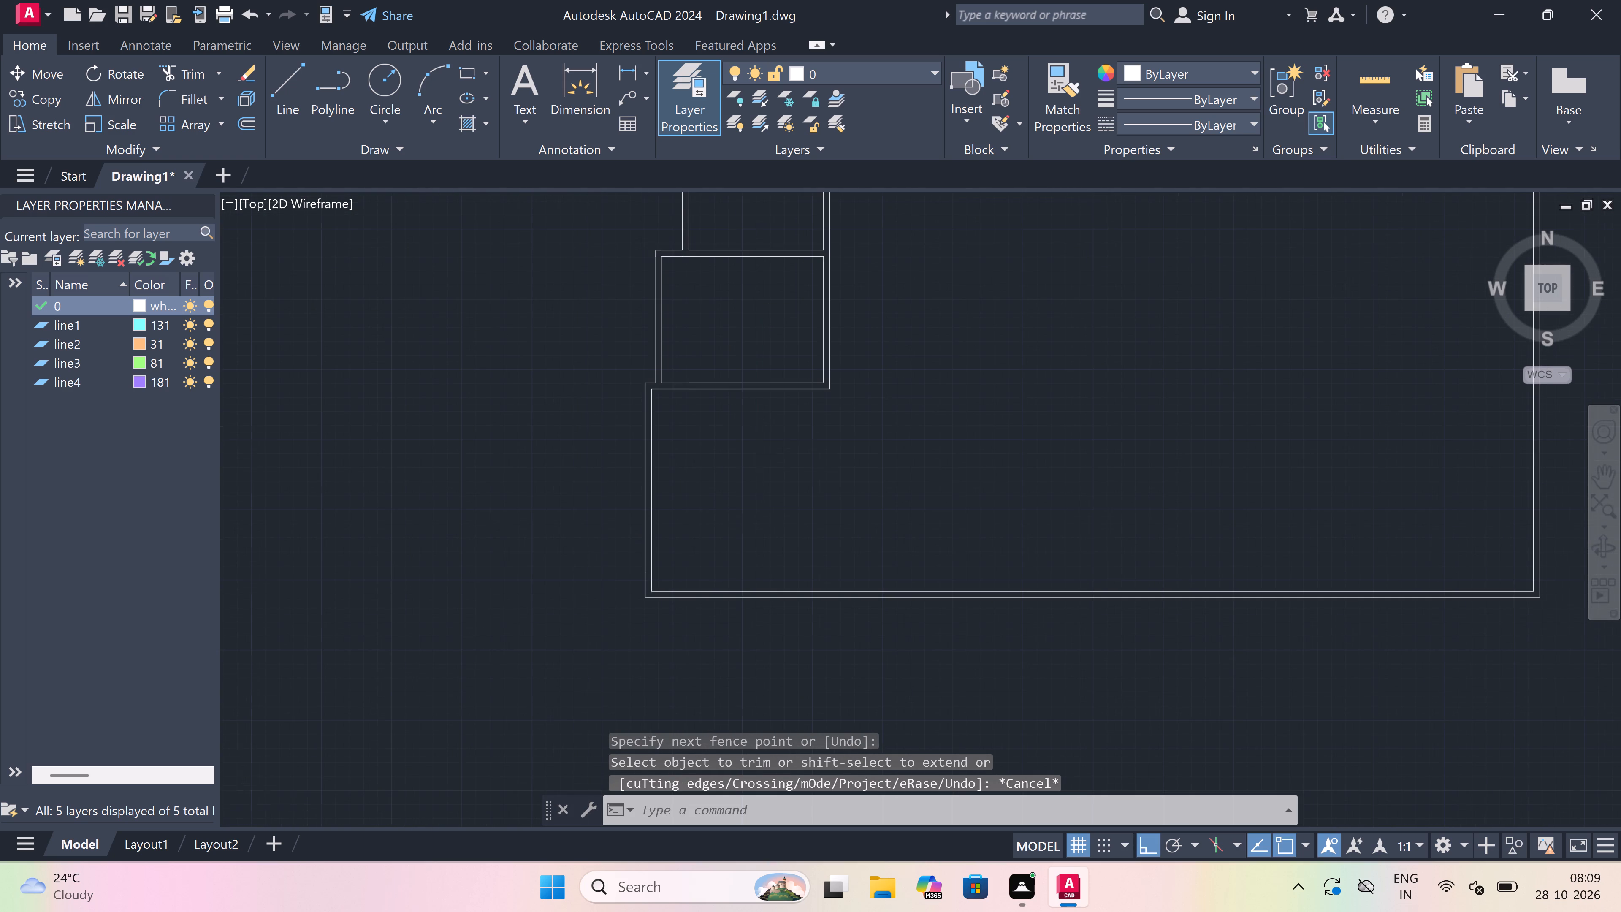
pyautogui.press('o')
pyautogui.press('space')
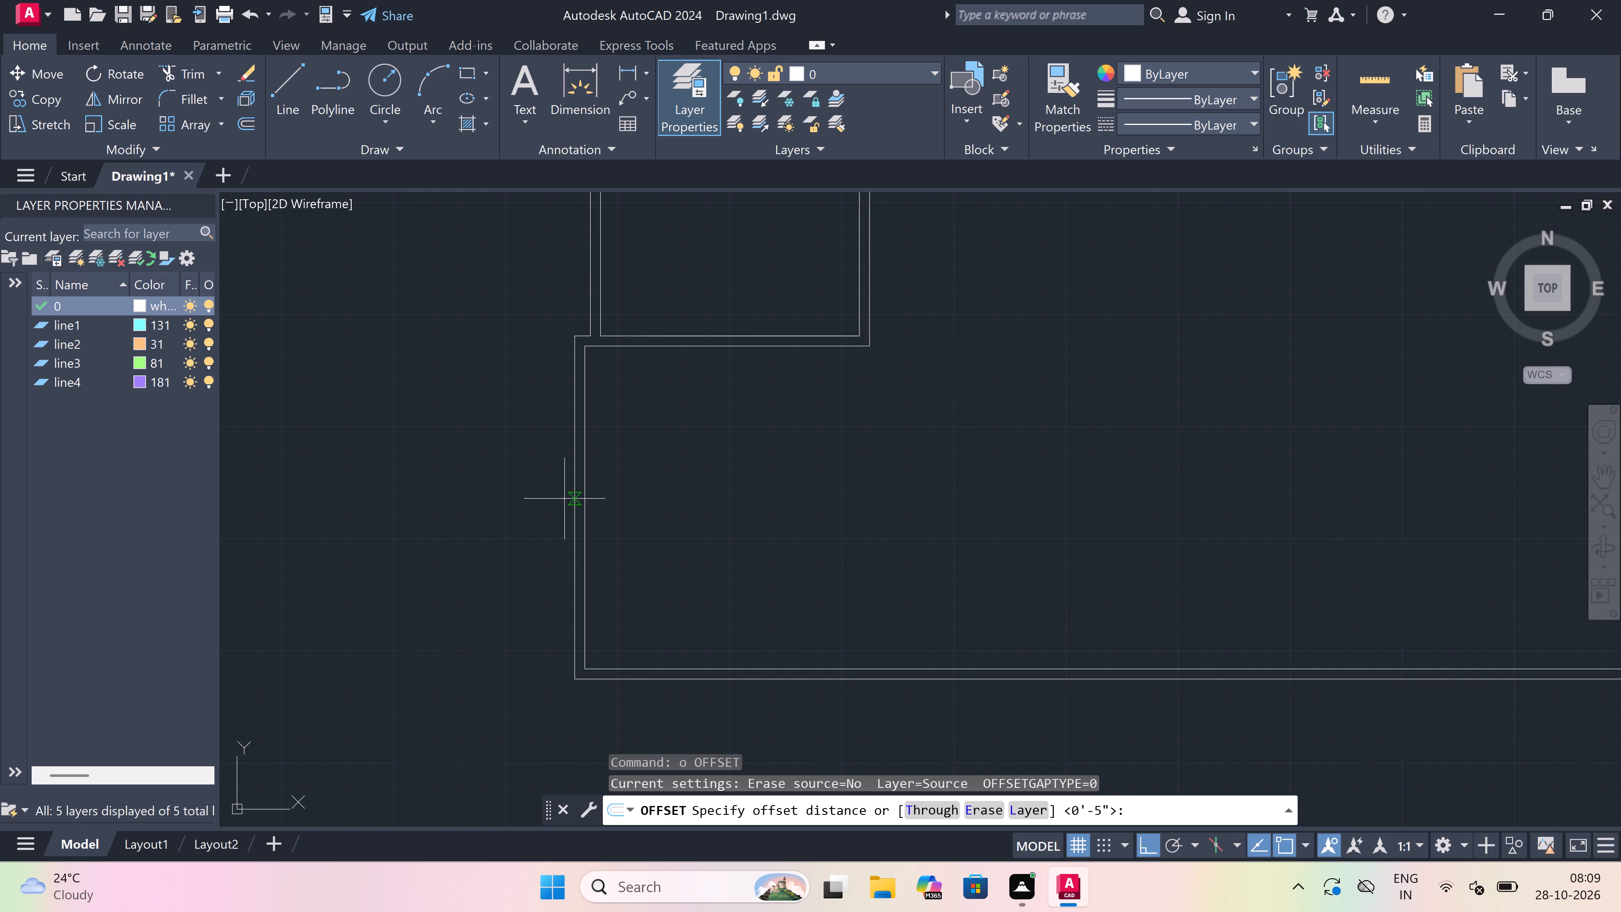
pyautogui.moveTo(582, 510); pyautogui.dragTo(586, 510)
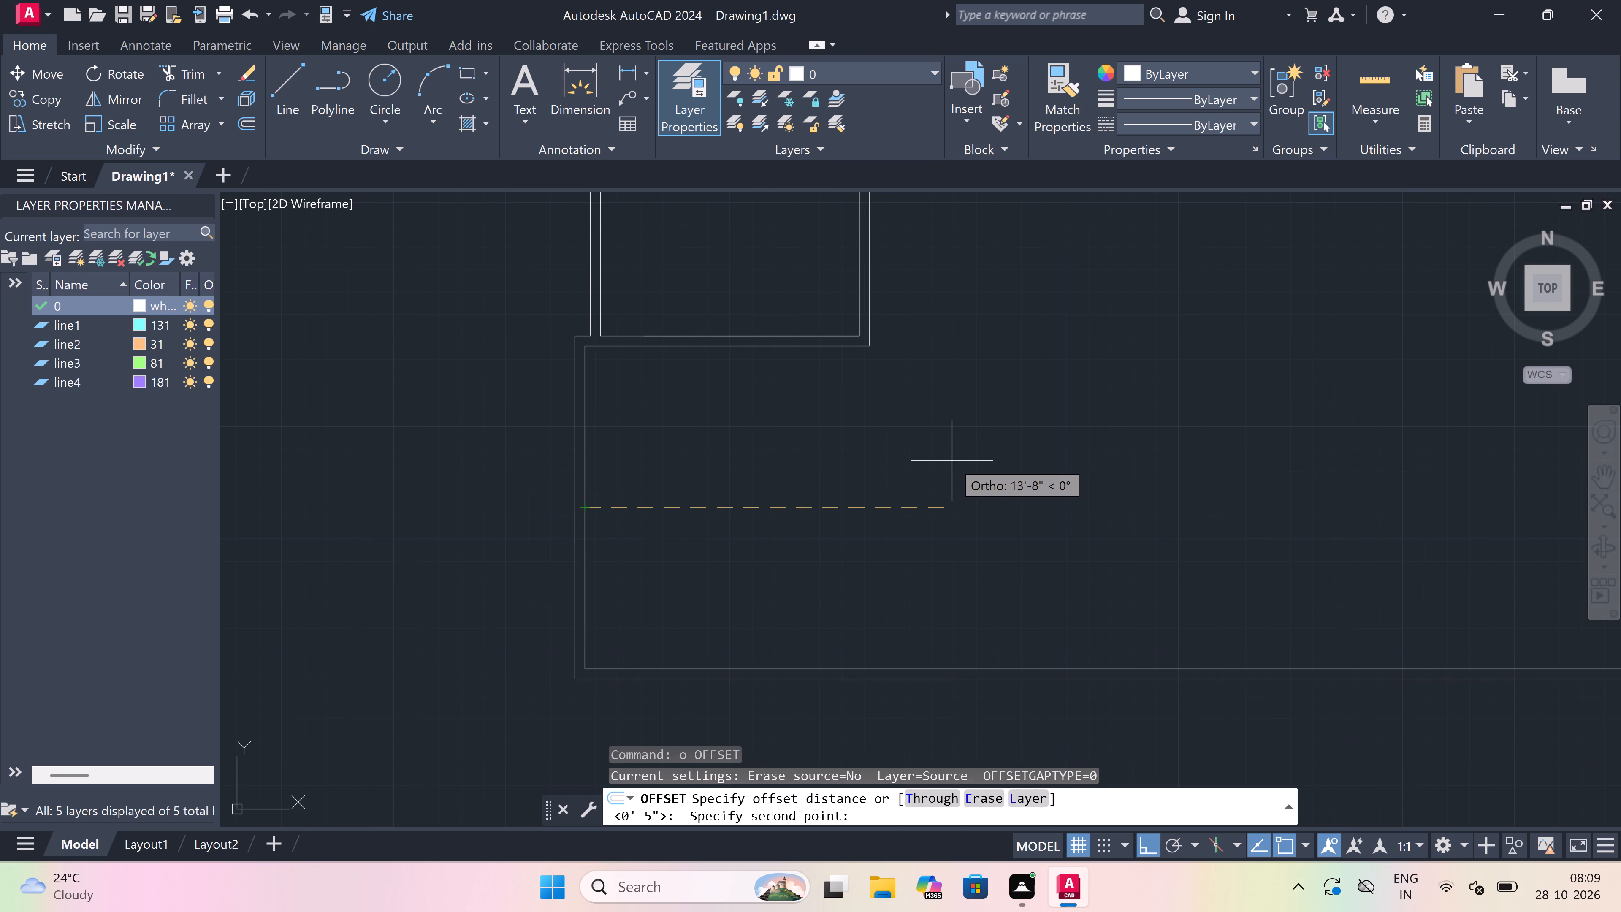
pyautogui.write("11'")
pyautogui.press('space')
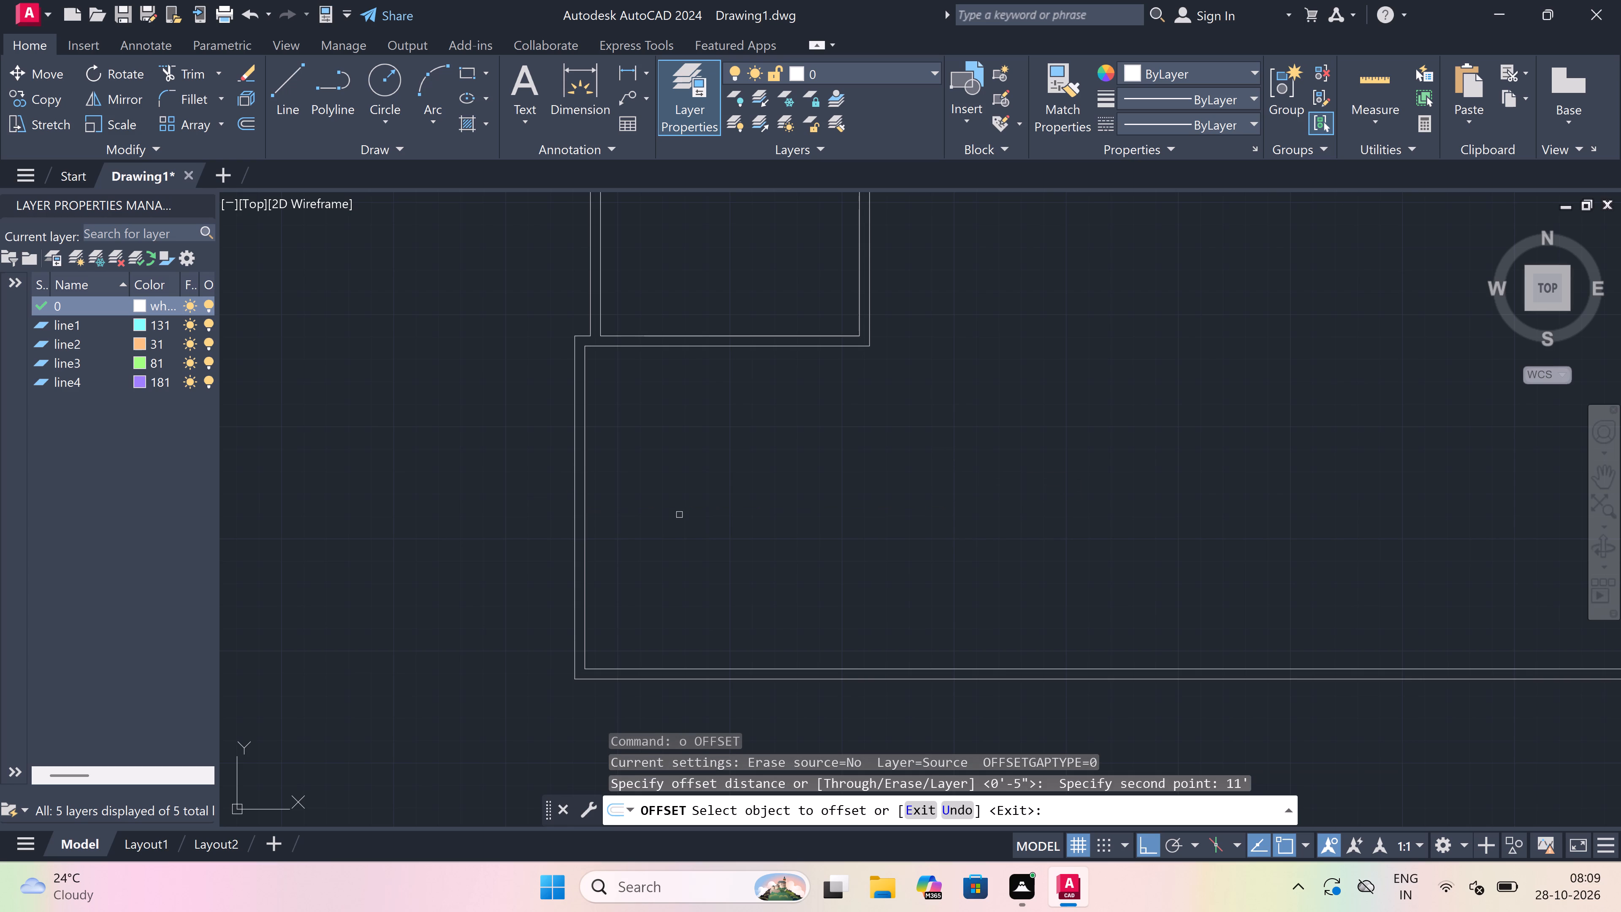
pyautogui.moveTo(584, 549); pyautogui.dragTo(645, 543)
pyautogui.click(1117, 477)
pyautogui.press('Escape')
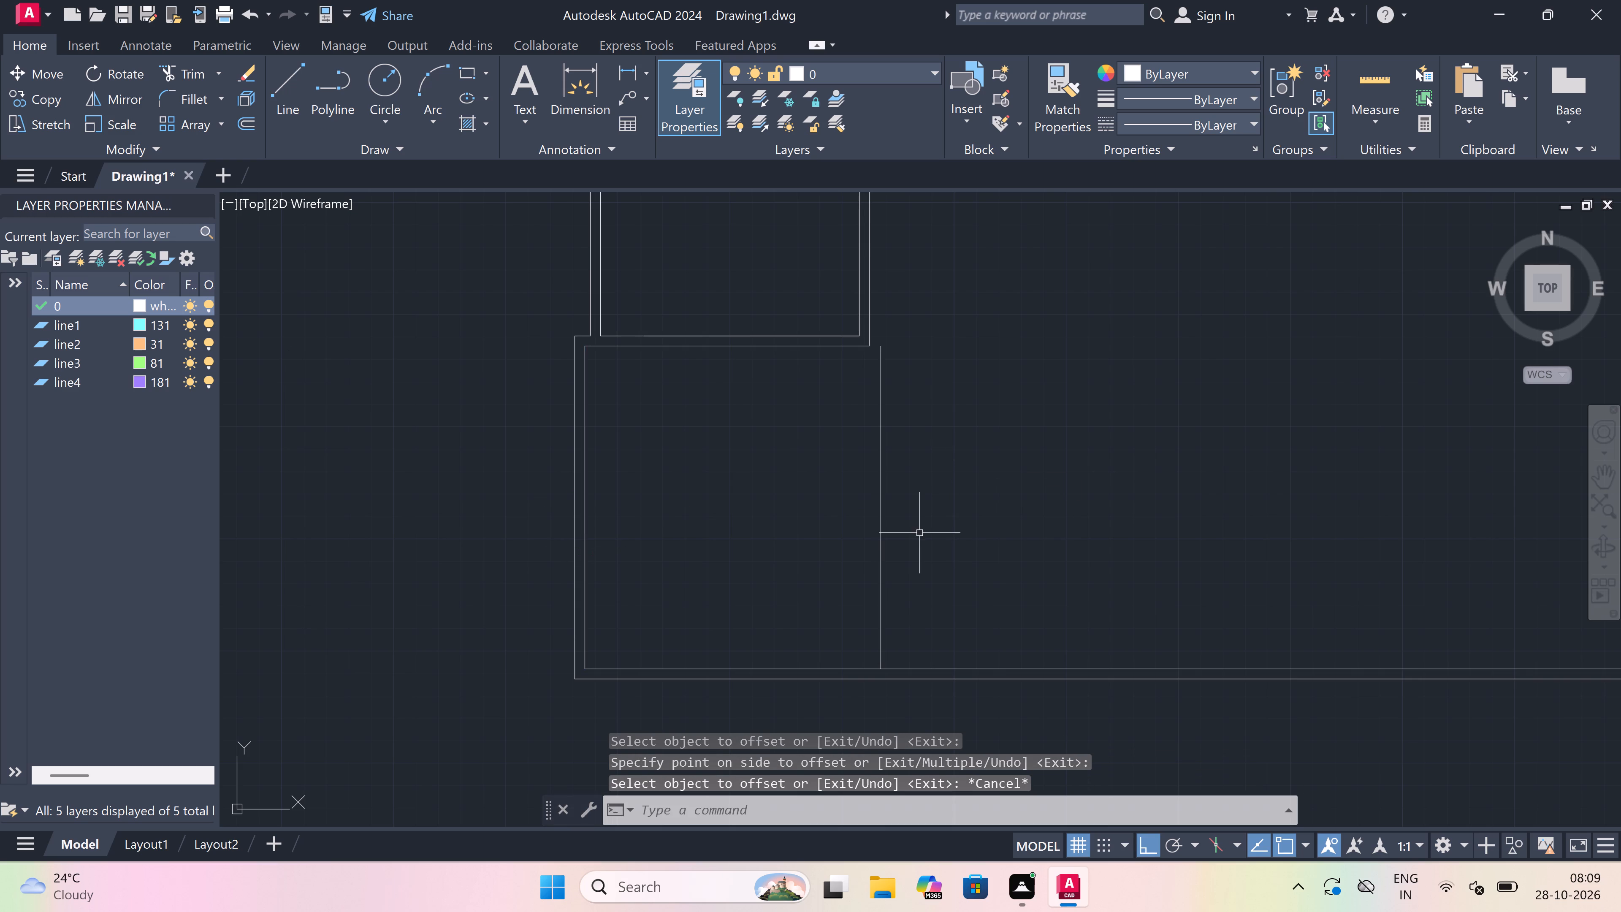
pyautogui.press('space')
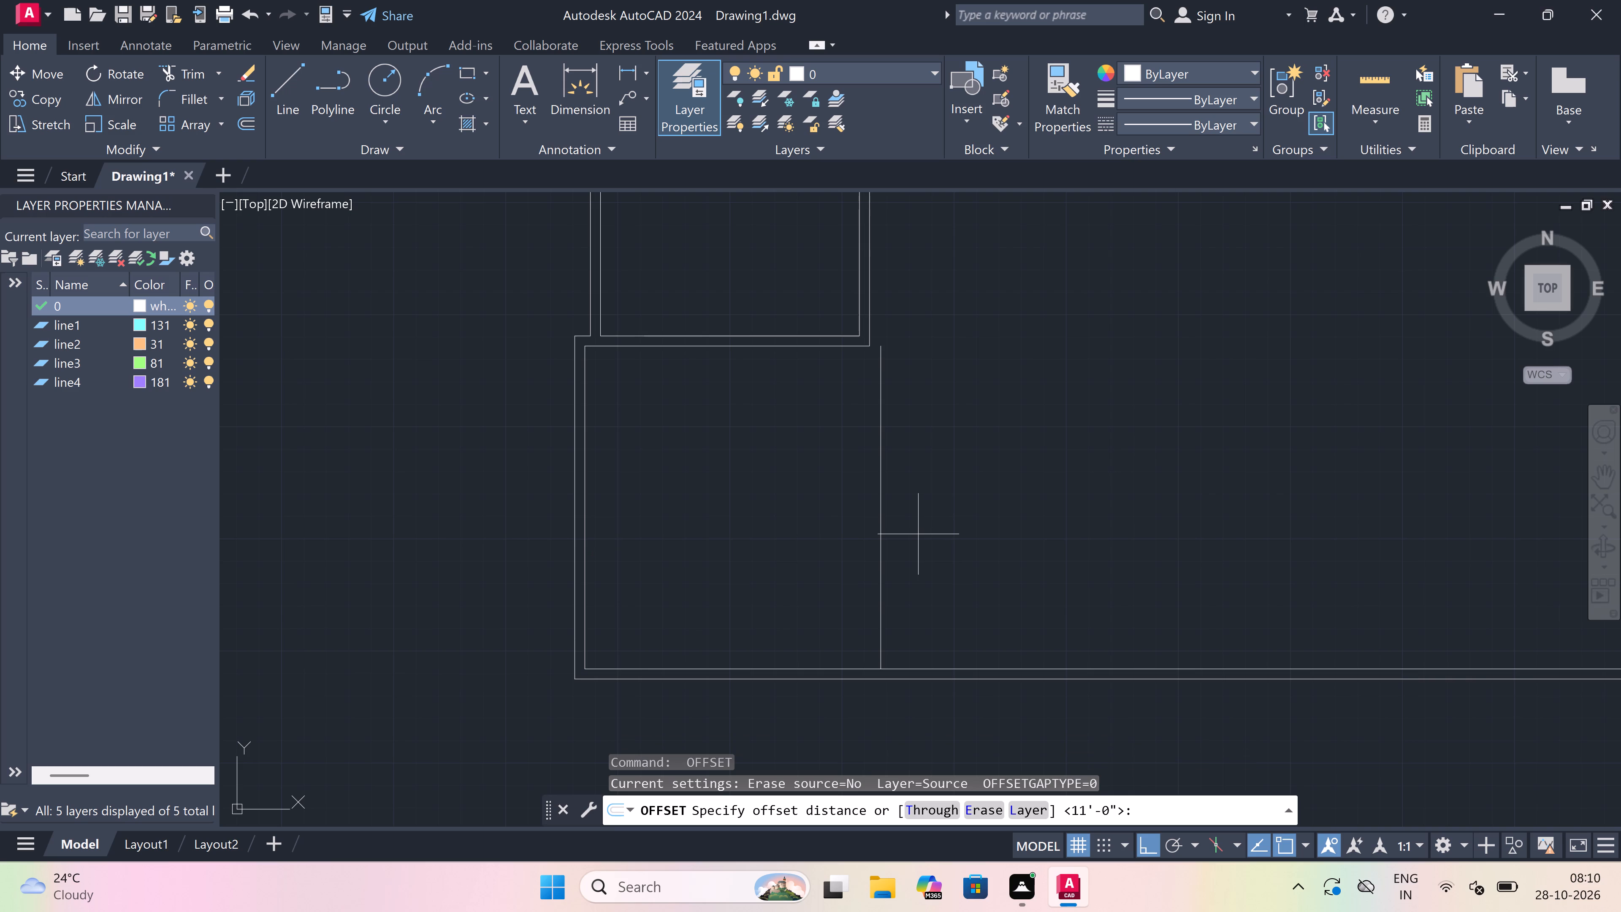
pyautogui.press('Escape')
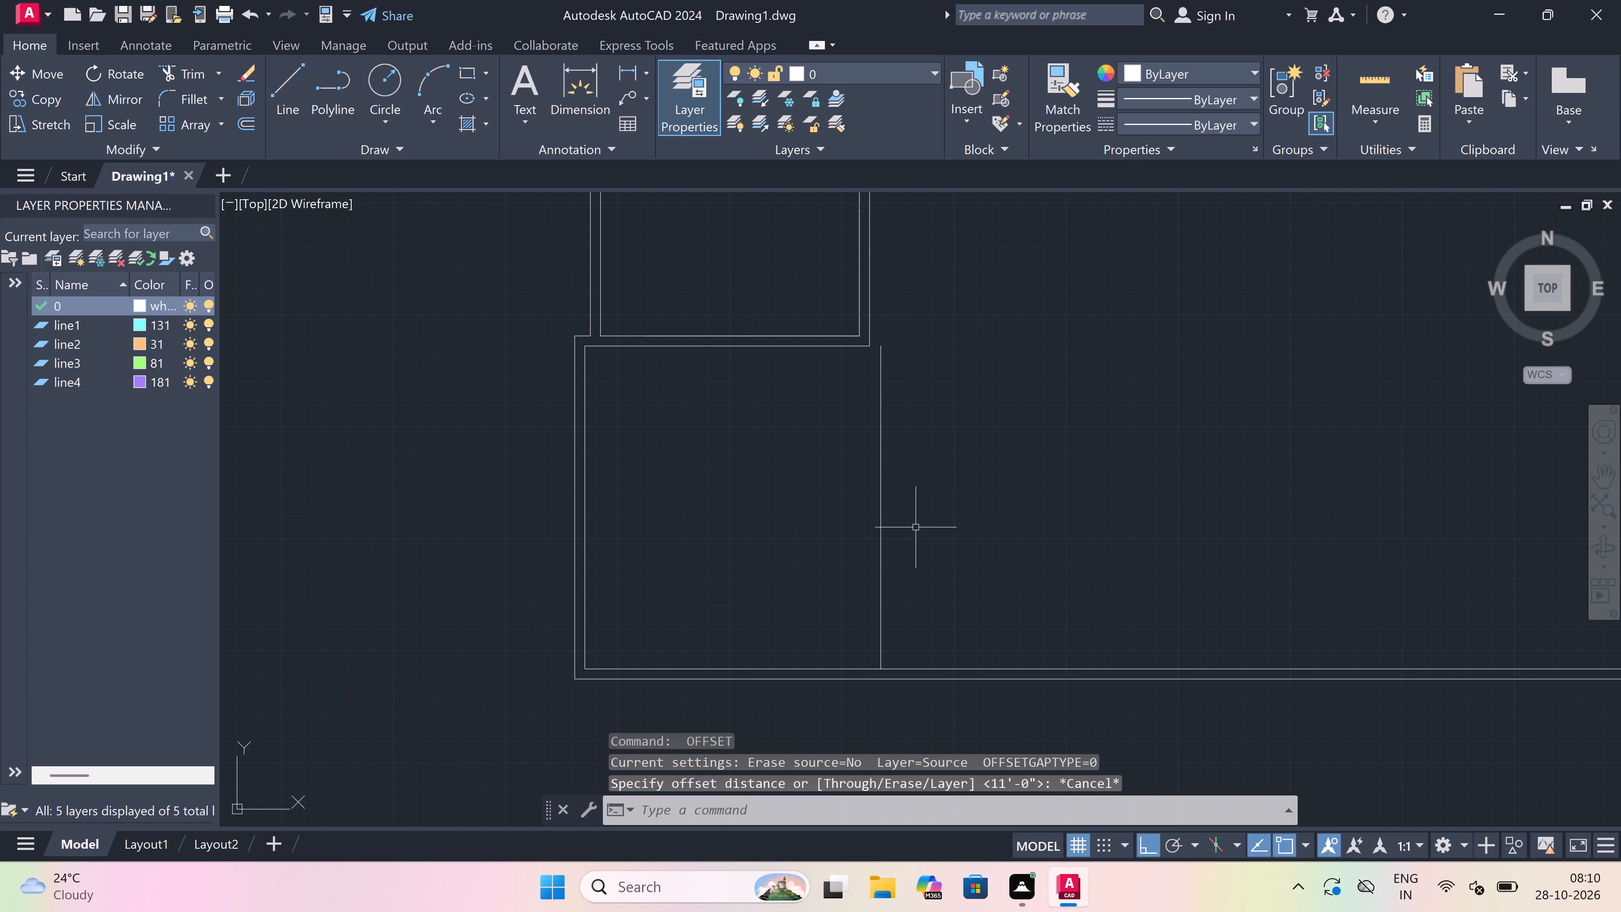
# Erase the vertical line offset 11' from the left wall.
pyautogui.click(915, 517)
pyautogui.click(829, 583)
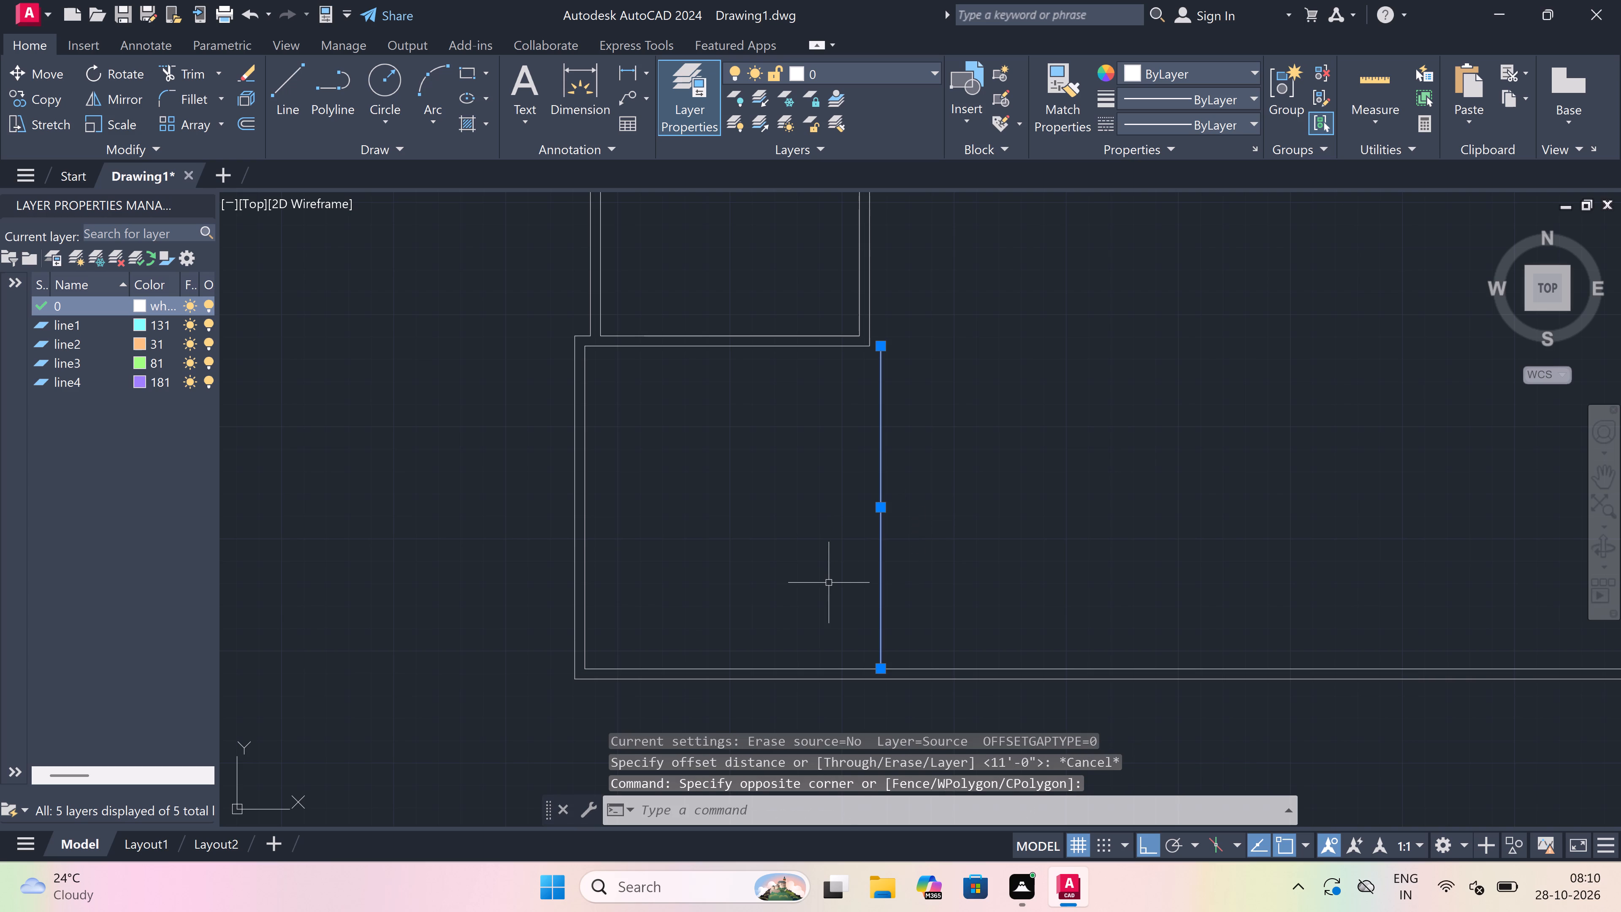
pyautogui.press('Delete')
# Draw a vertical line from the lowest small room's outer bottom-right corner down to the bottom wall's inner line.
pyautogui.press('l')
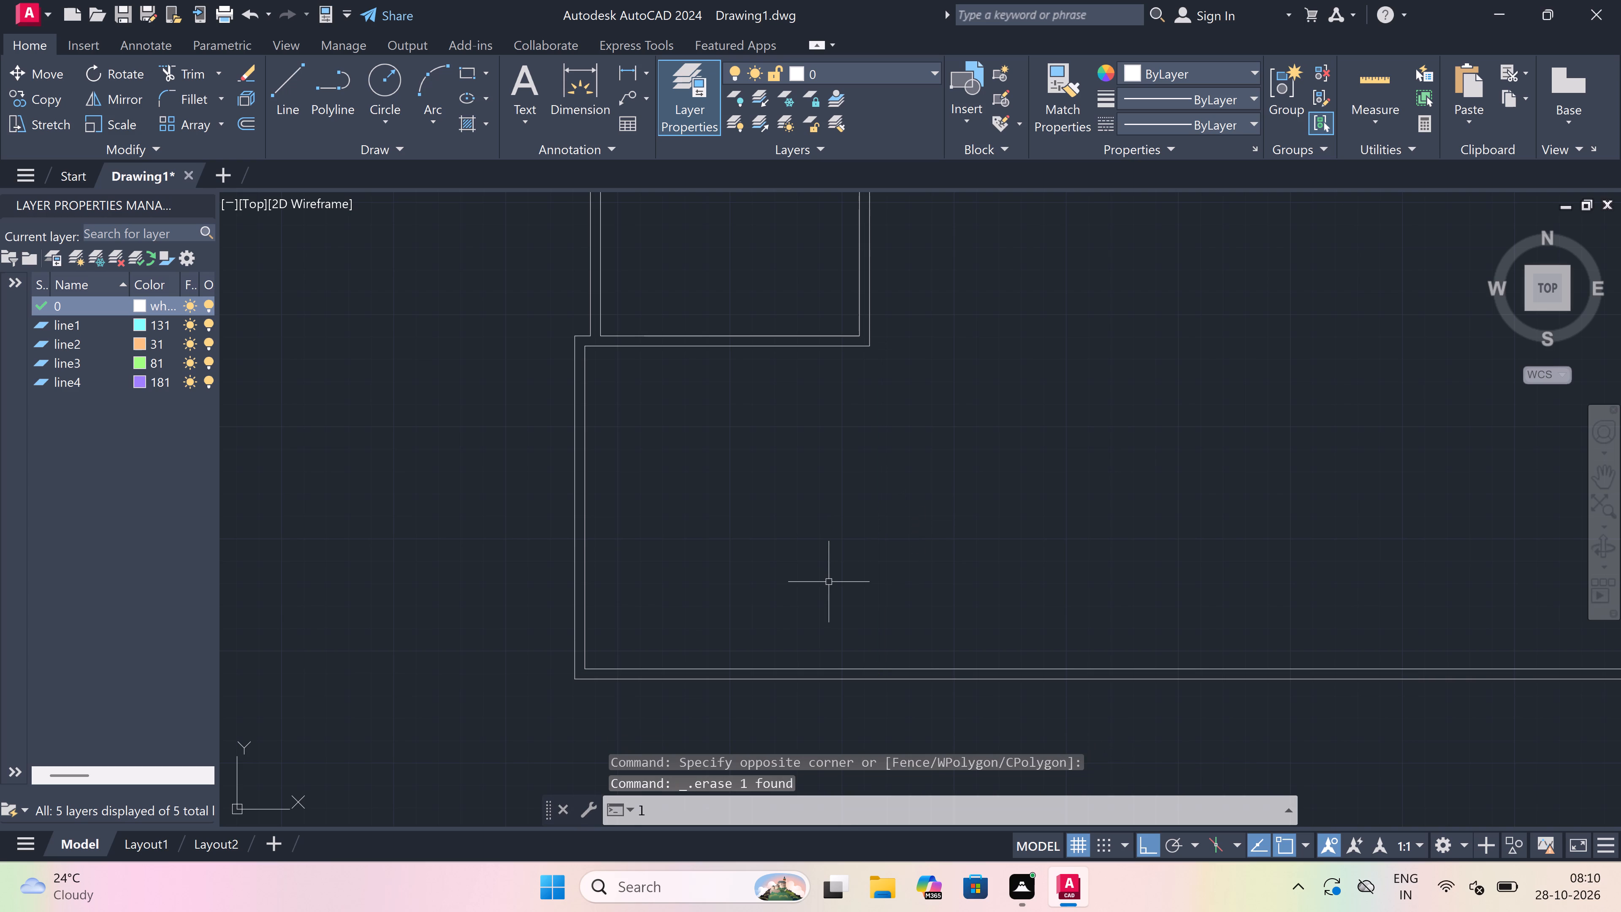
pyautogui.press('space')
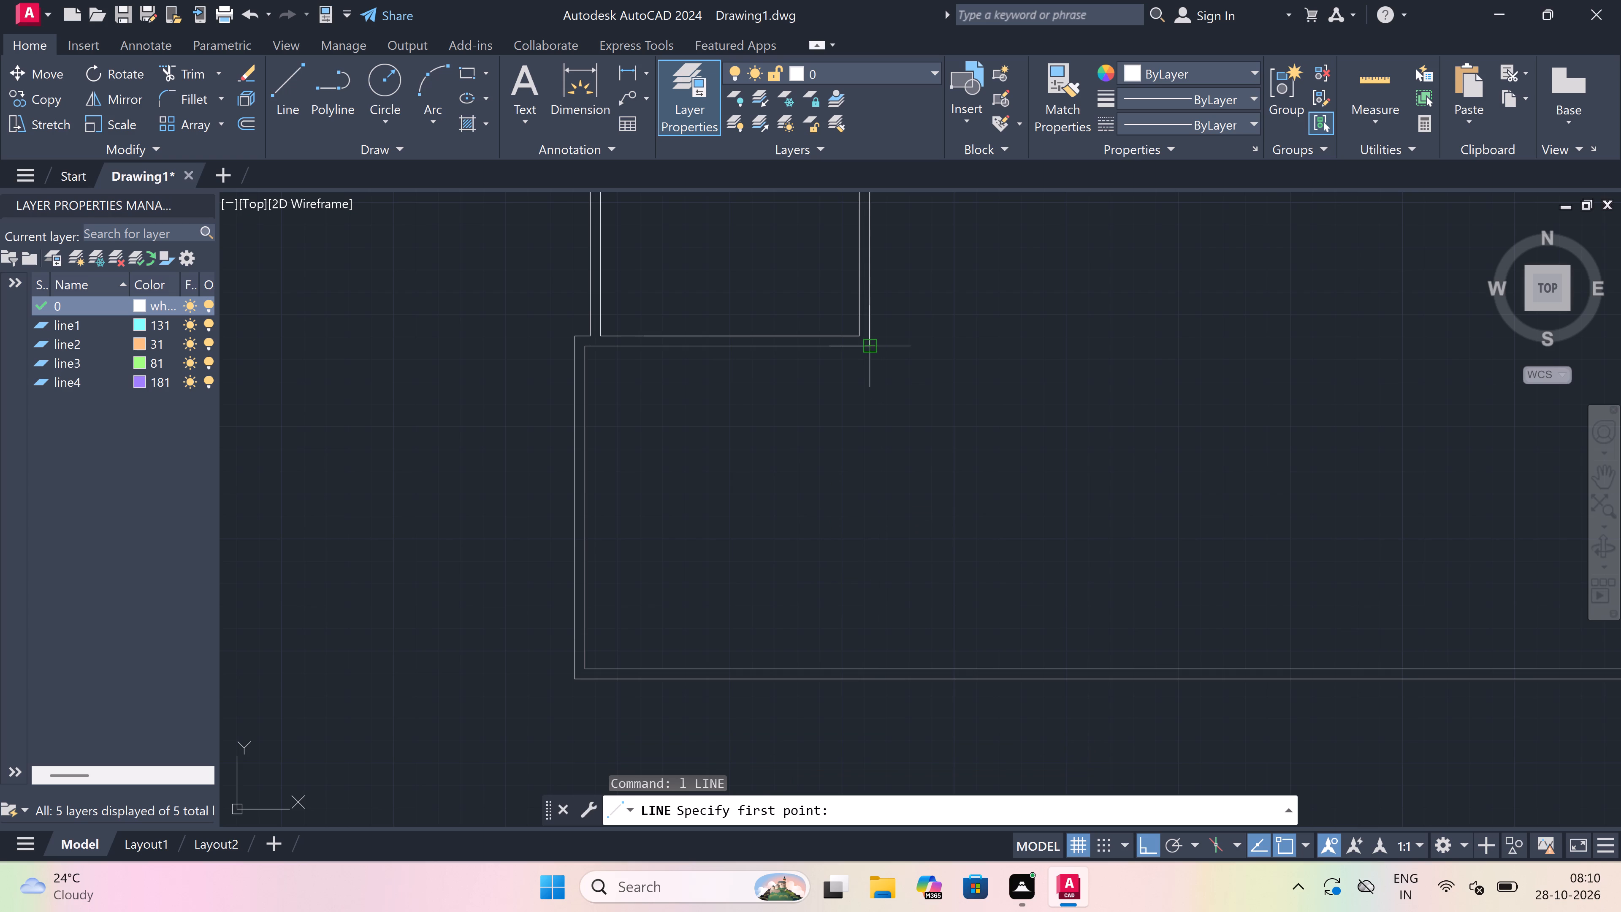
pyautogui.moveTo(873, 347); pyautogui.dragTo(867, 396)
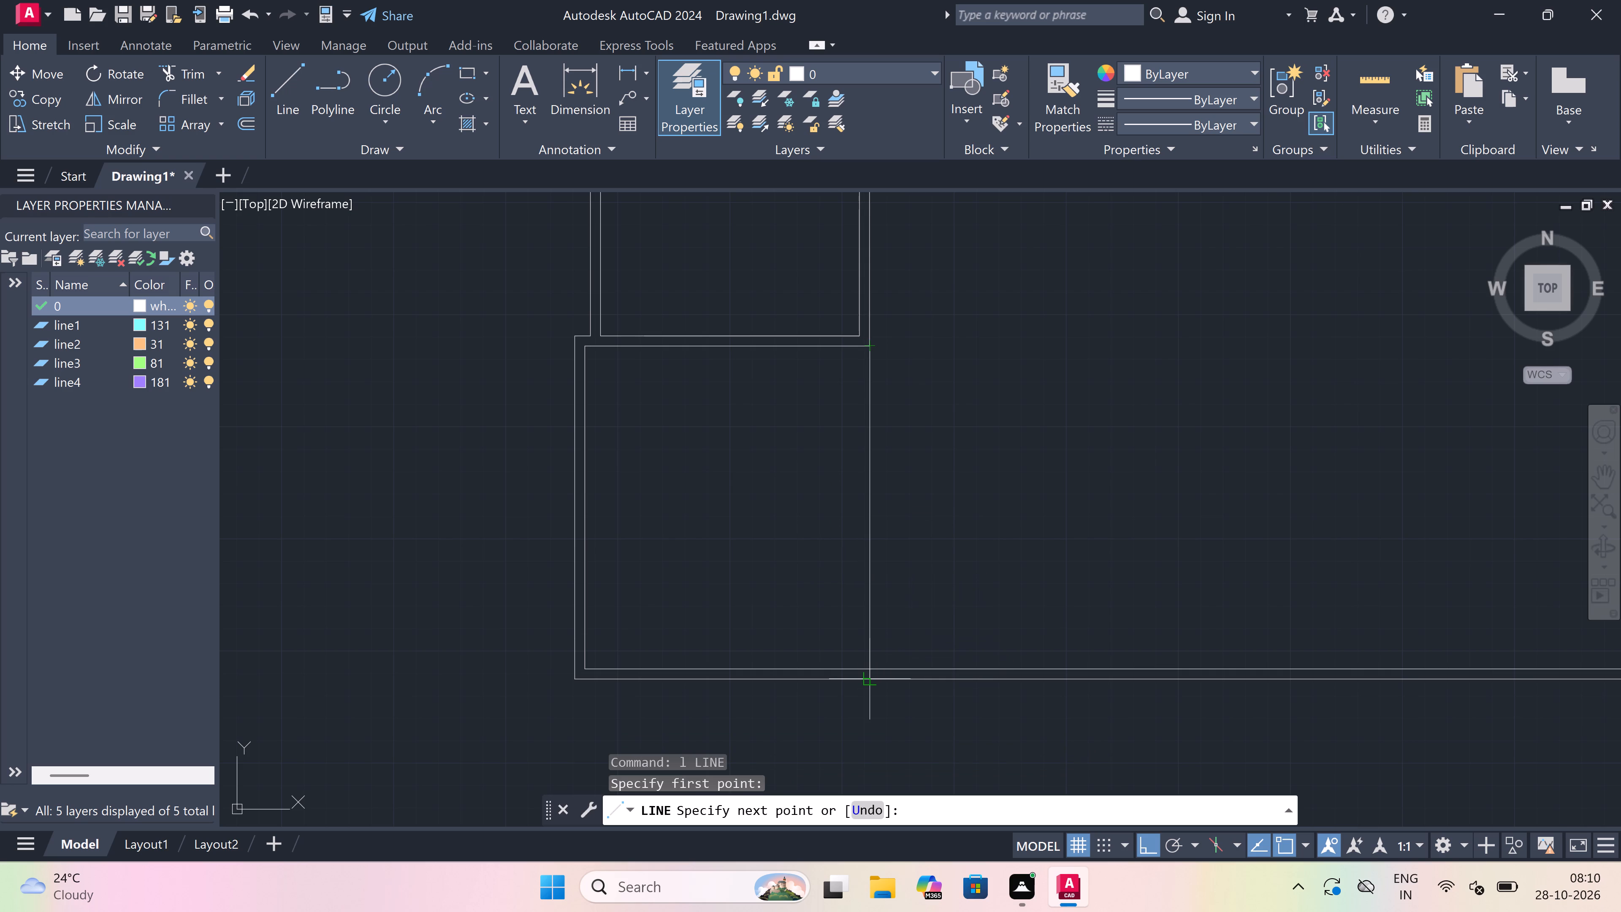
pyautogui.click(865, 669)
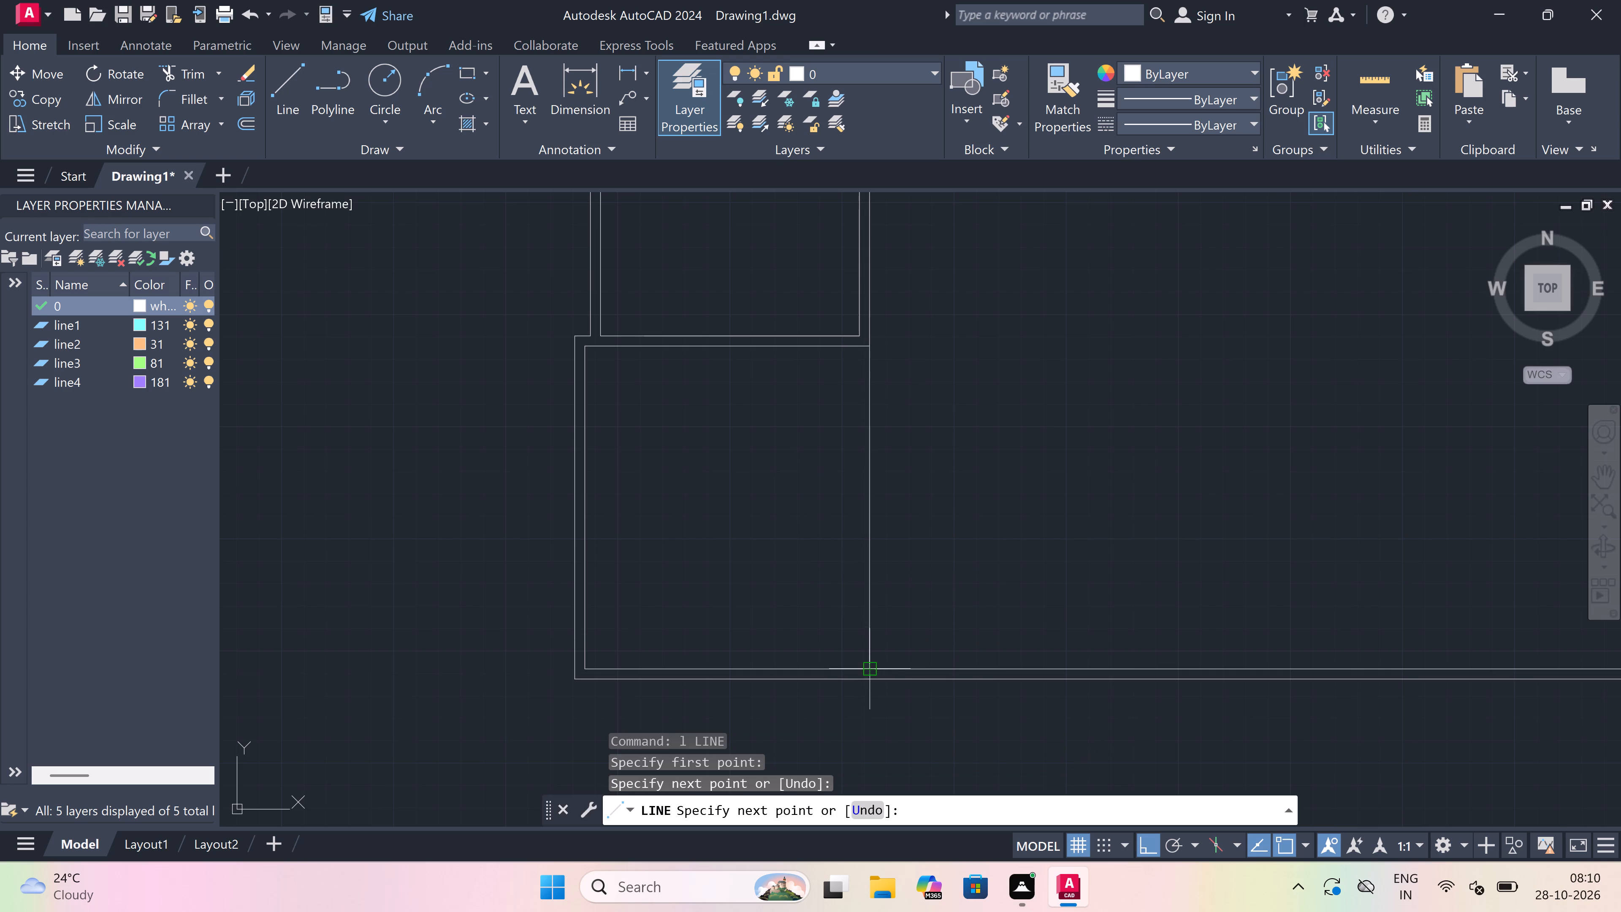
# Continue the line 4.5" left along the bottom wall's inner line, then up to the lowest room's top edge, as the partition's second face.
pyautogui.write('4.5')
pyautogui.hotkey('shift', '"')
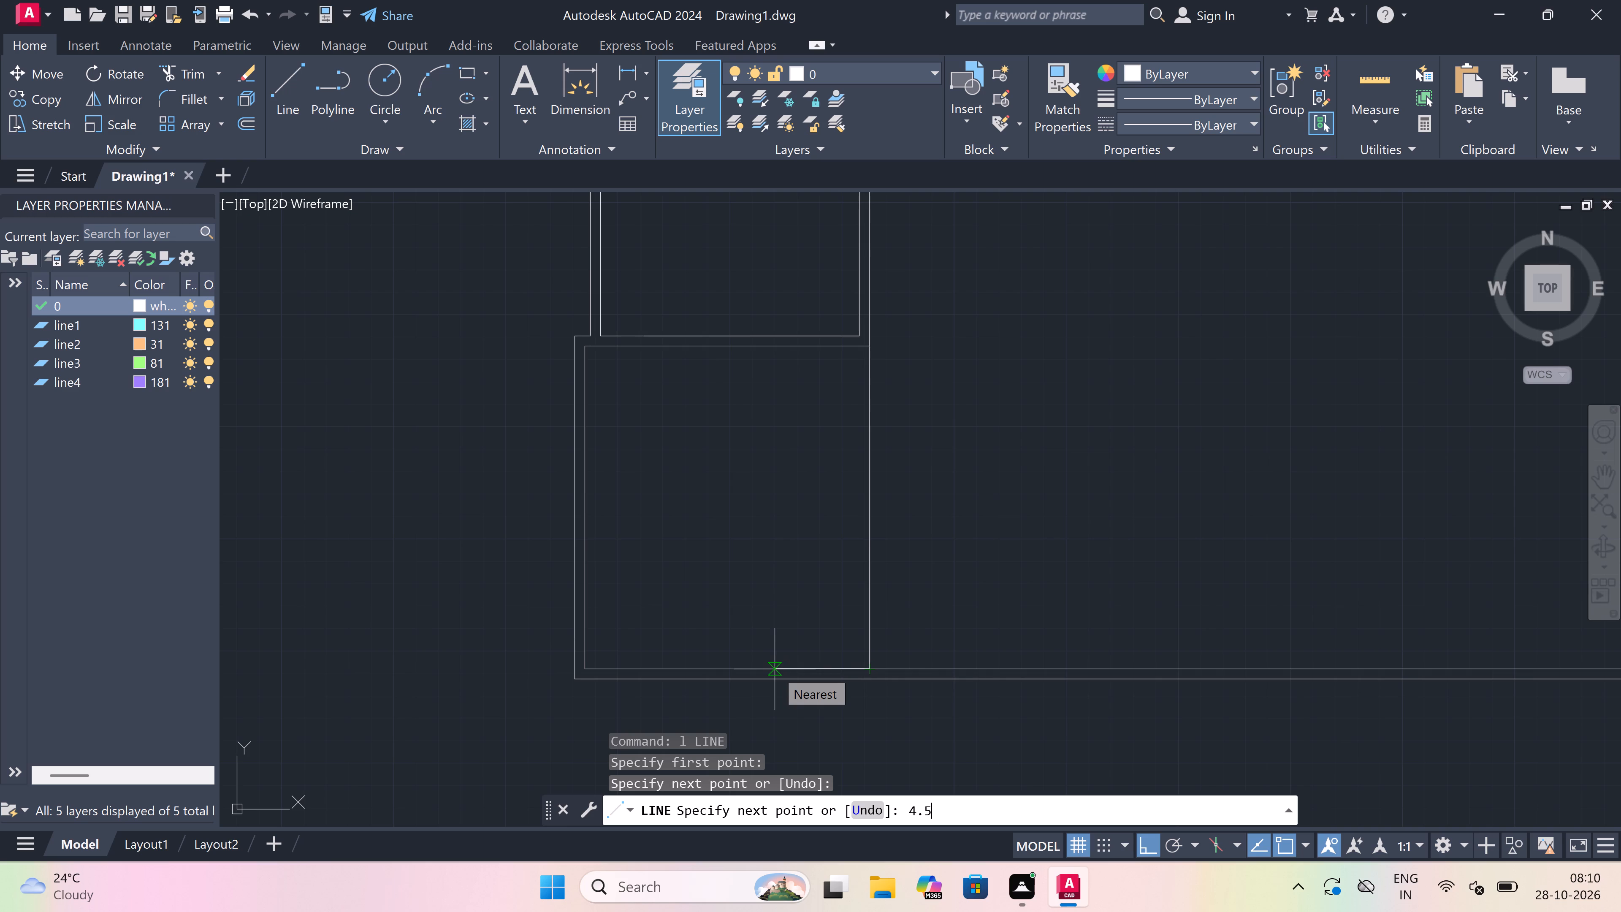
pyautogui.press('space')
pyautogui.scroll(4, 857, 353)
pyautogui.click(870, 307)
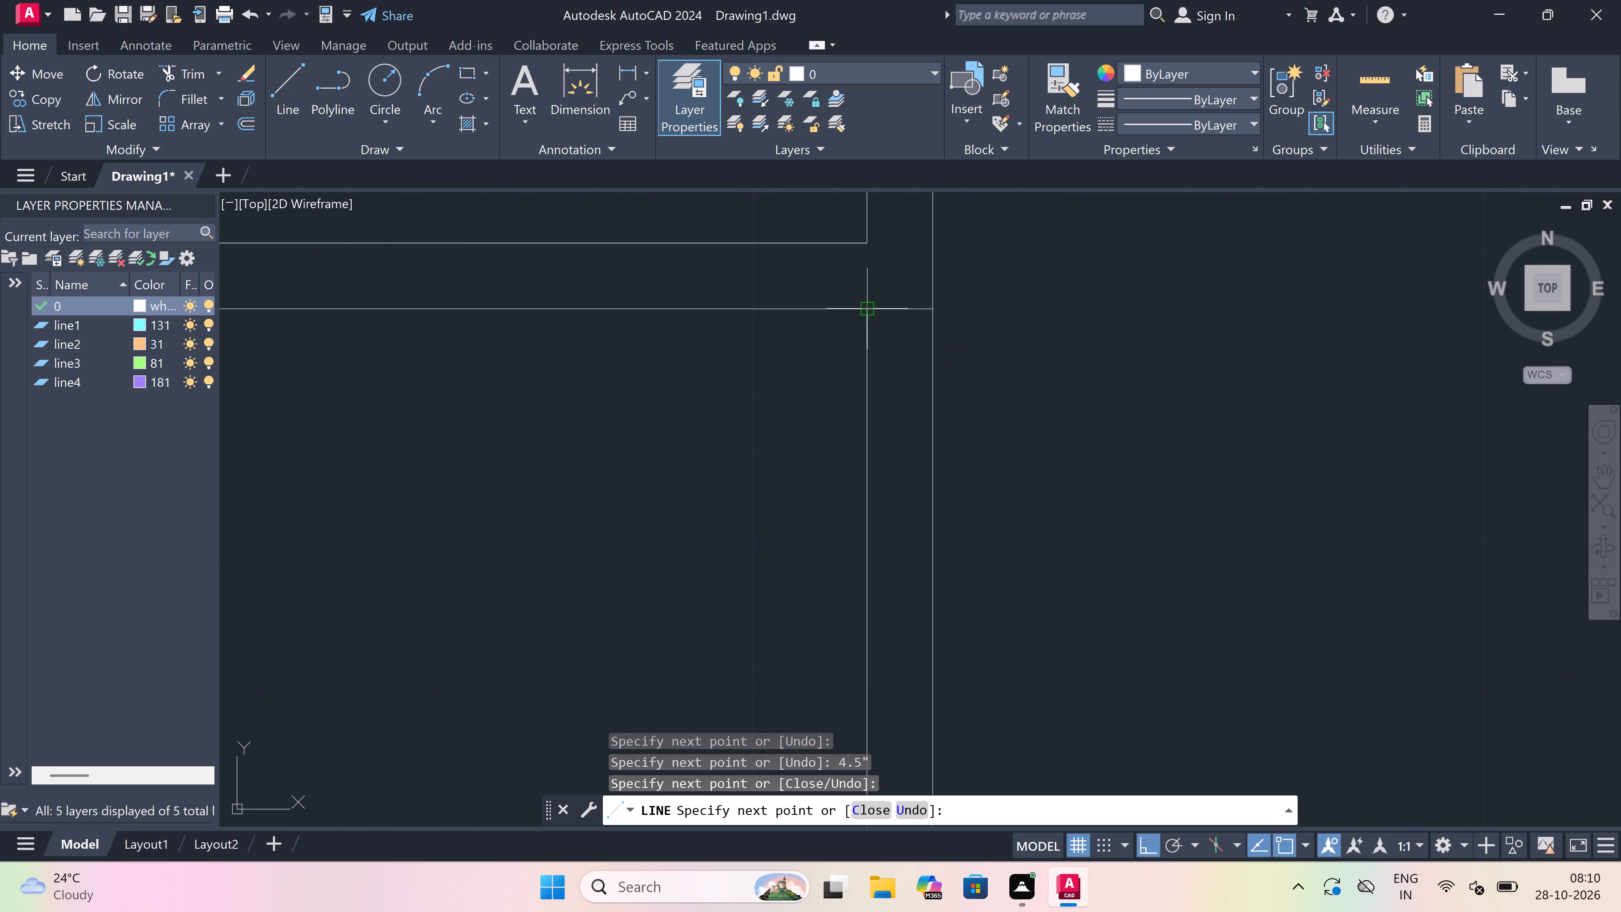
# Continue the line 11' left along the lowest room's top edge, down to the bottom wall's inner line level, and right to the old inner corner.
pyautogui.scroll(-5, 870, 307)
pyautogui.scroll(3, 631, 345)
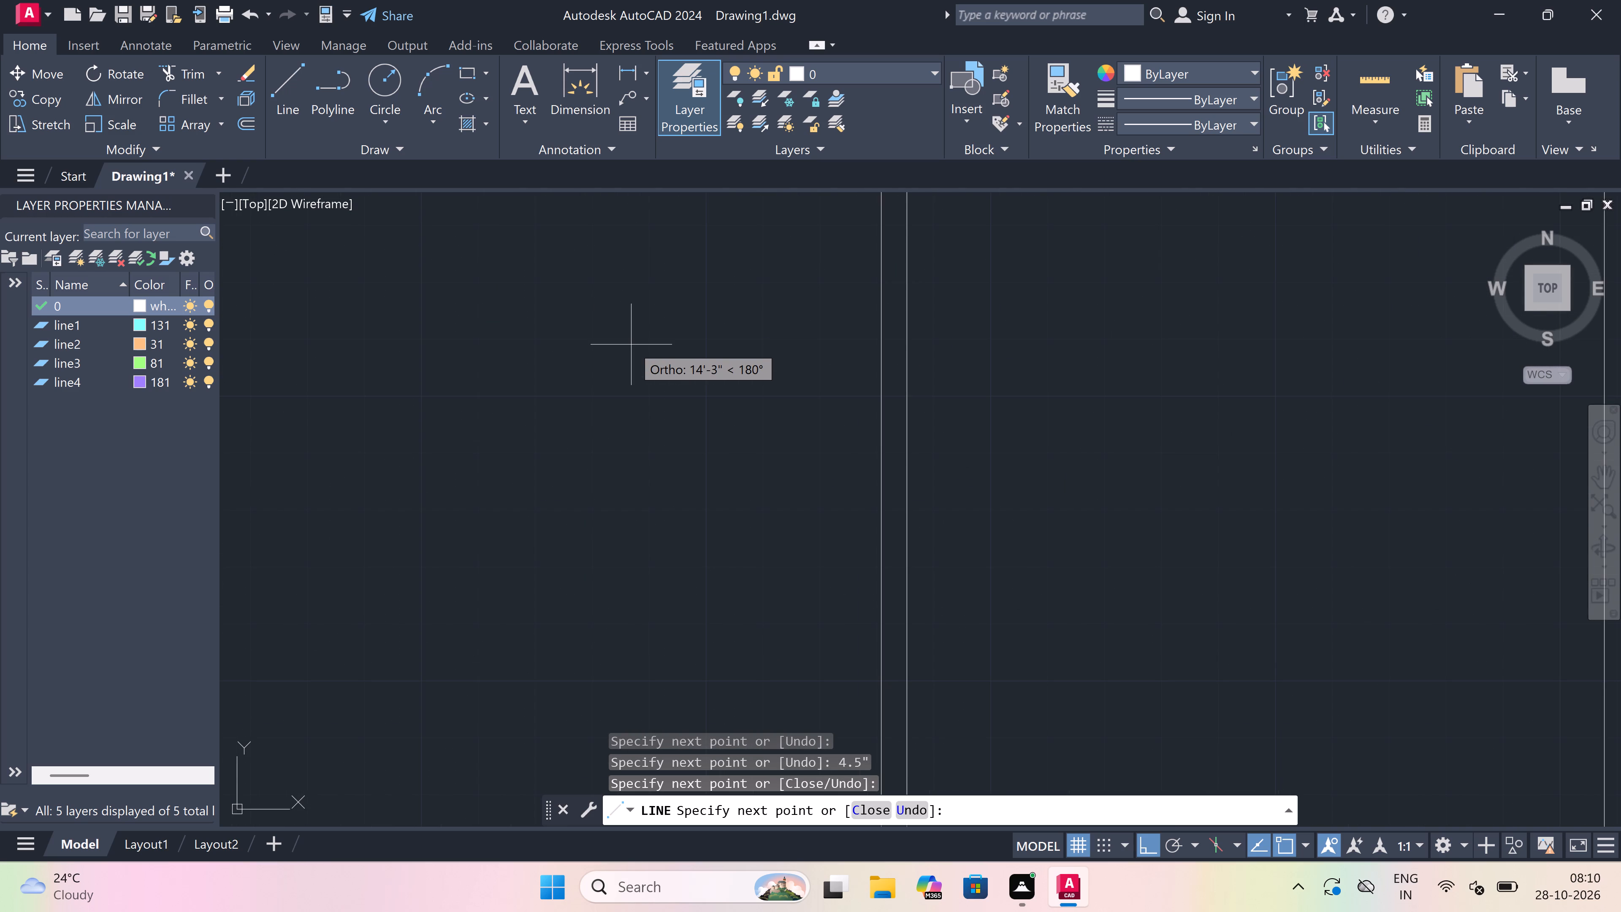
pyautogui.write("11'")
pyautogui.press('space')
pyautogui.scroll(-2, 626, 346)
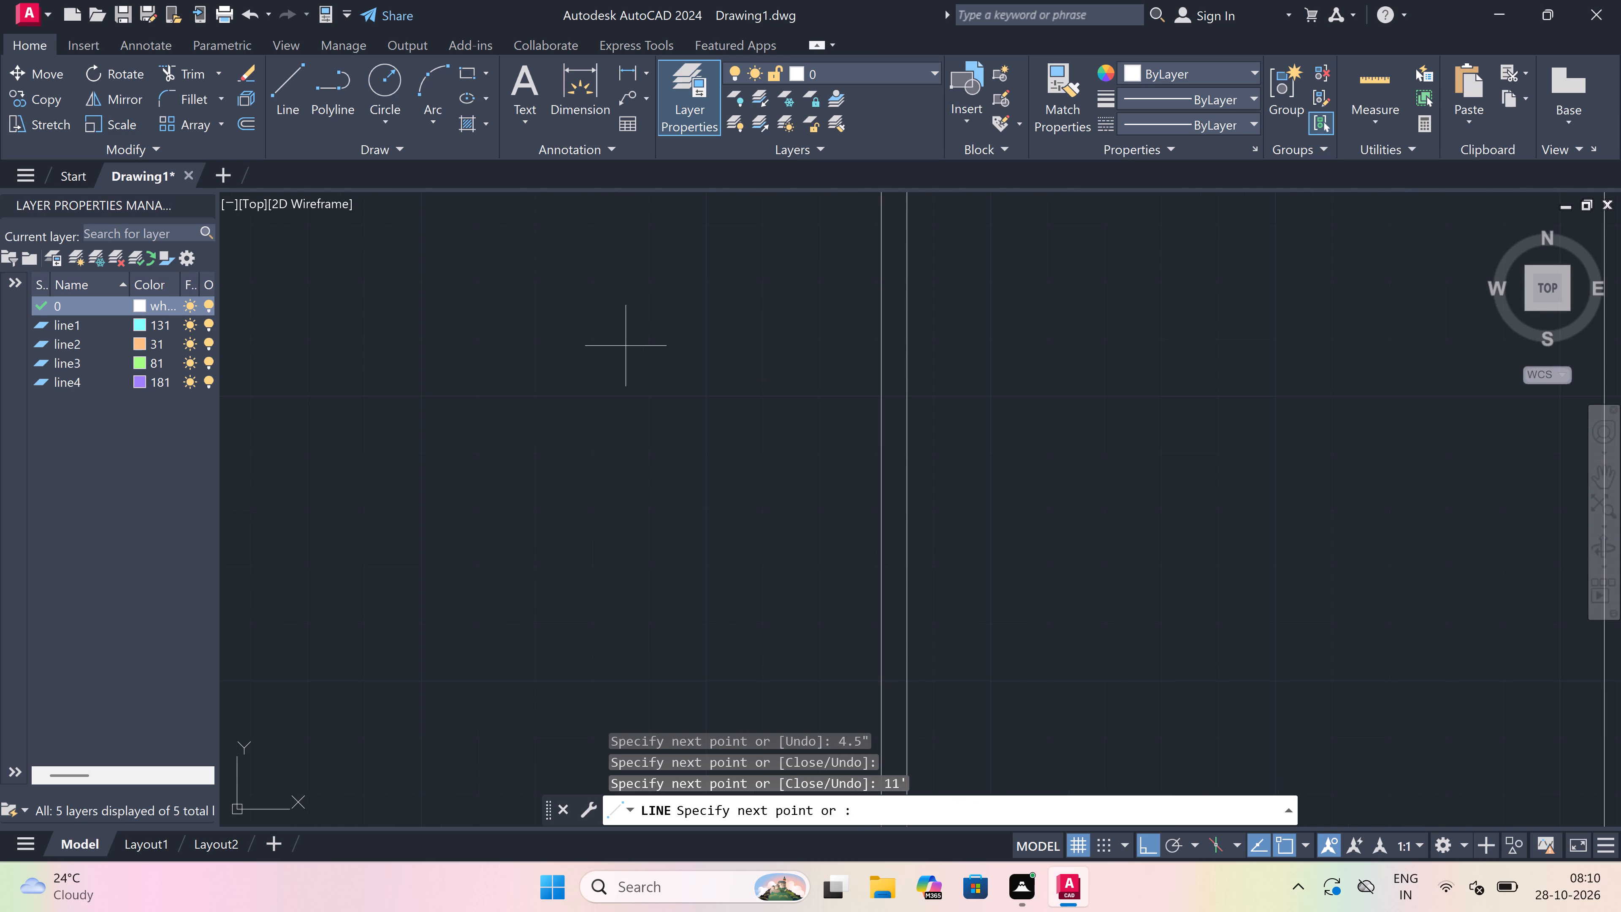
pyautogui.scroll(-1, 626, 346)
pyautogui.scroll(3, 676, 497)
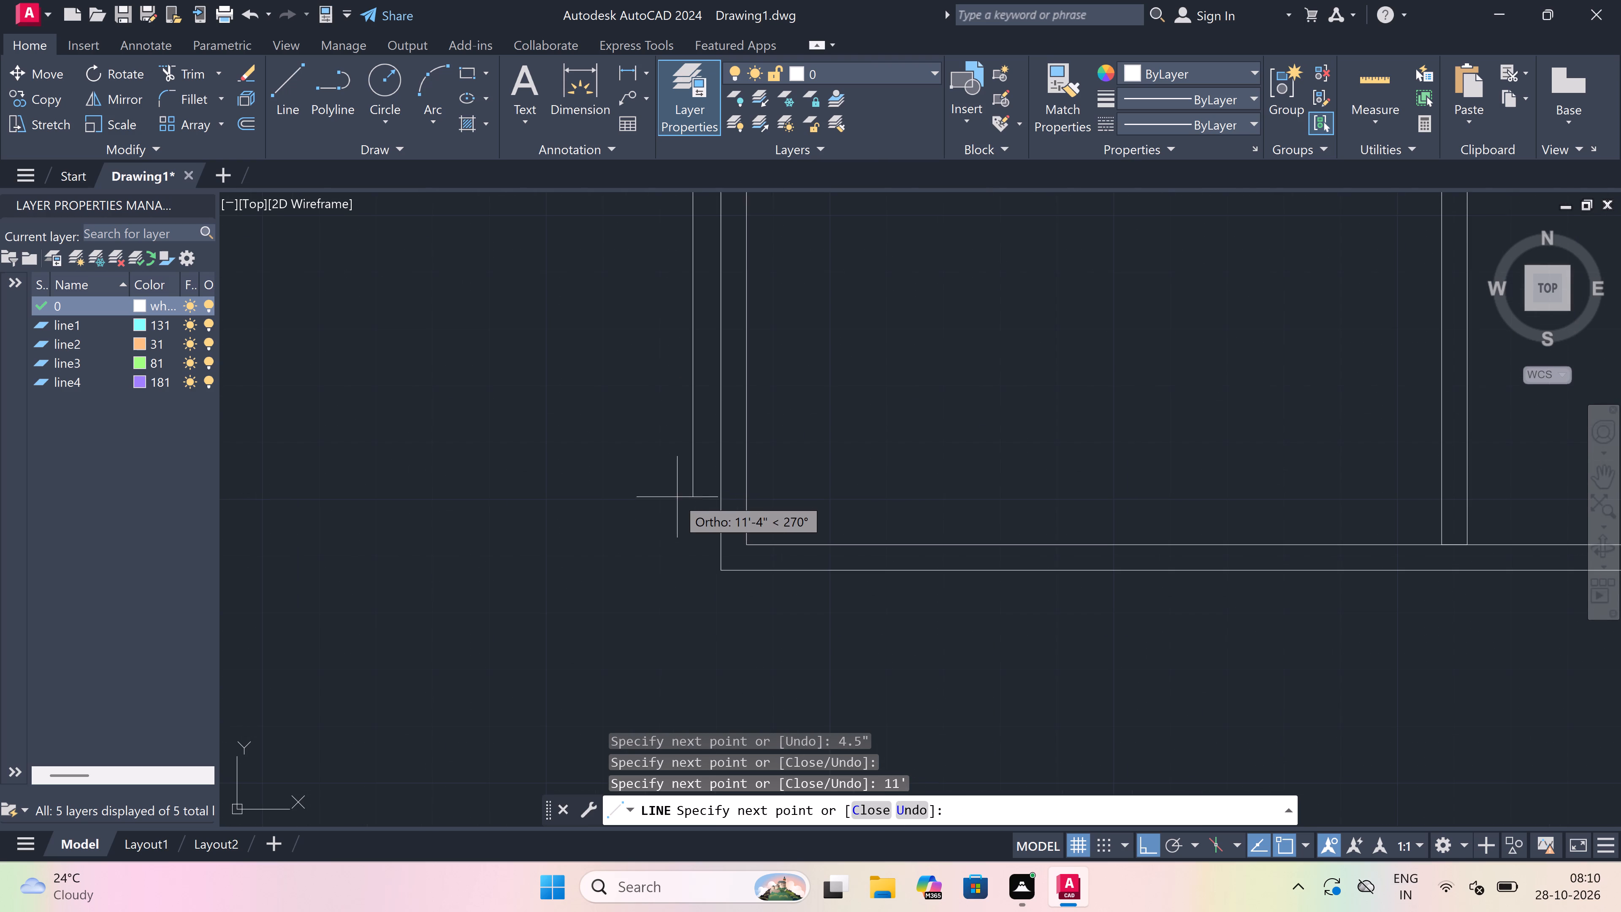
pyautogui.scroll(2, 686, 557)
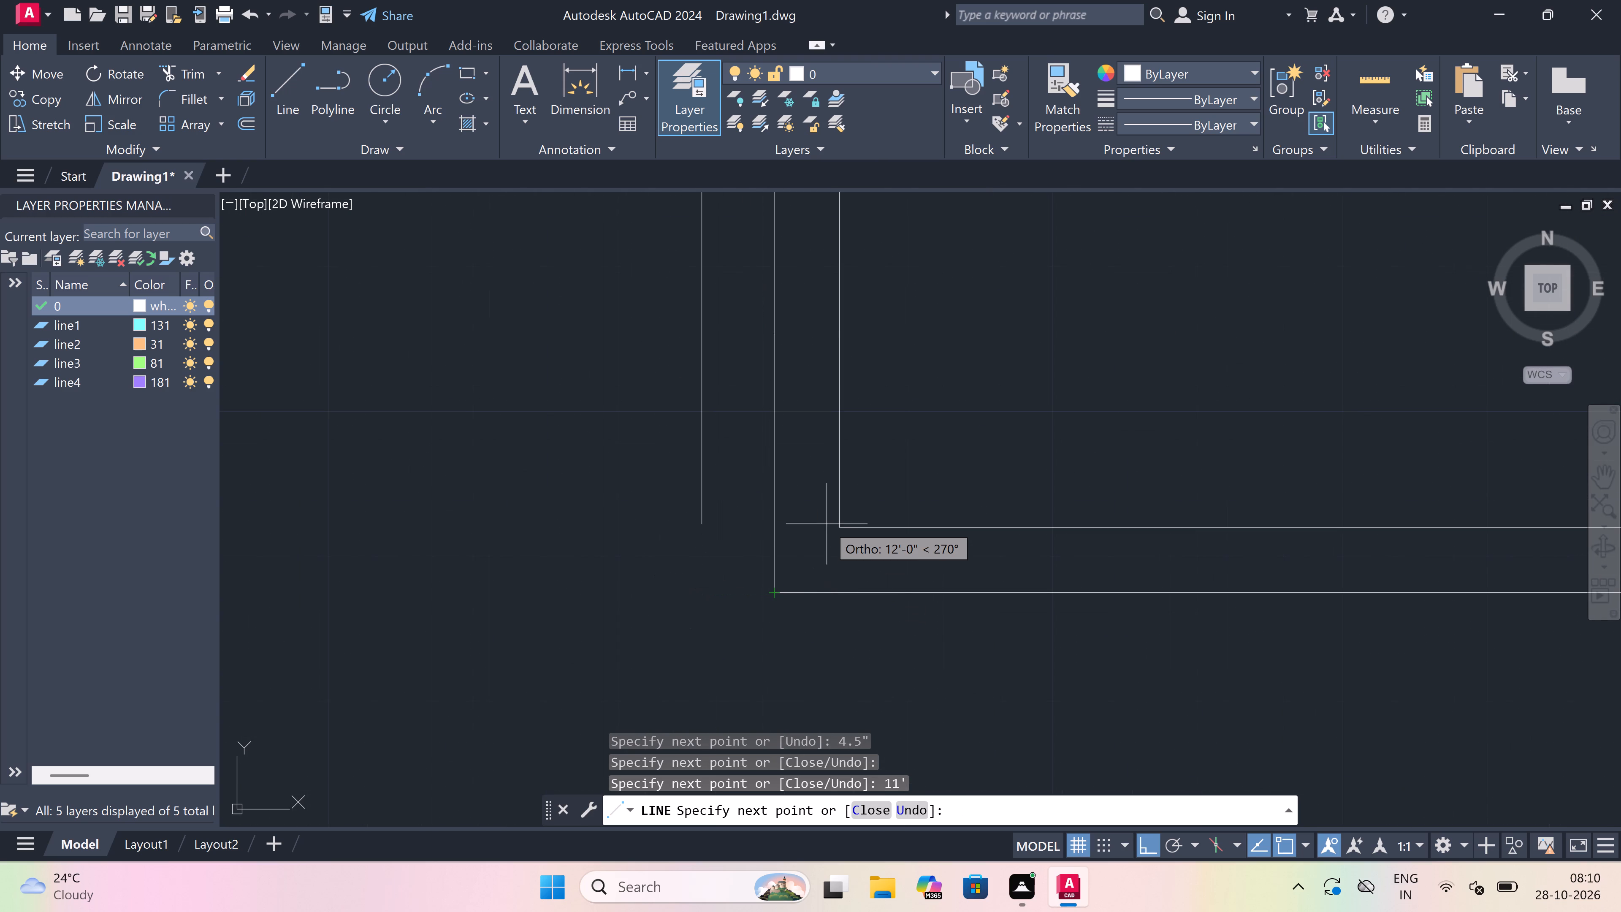
pyautogui.moveTo(701, 523); pyautogui.dragTo(730, 519)
pyautogui.click(836, 532)
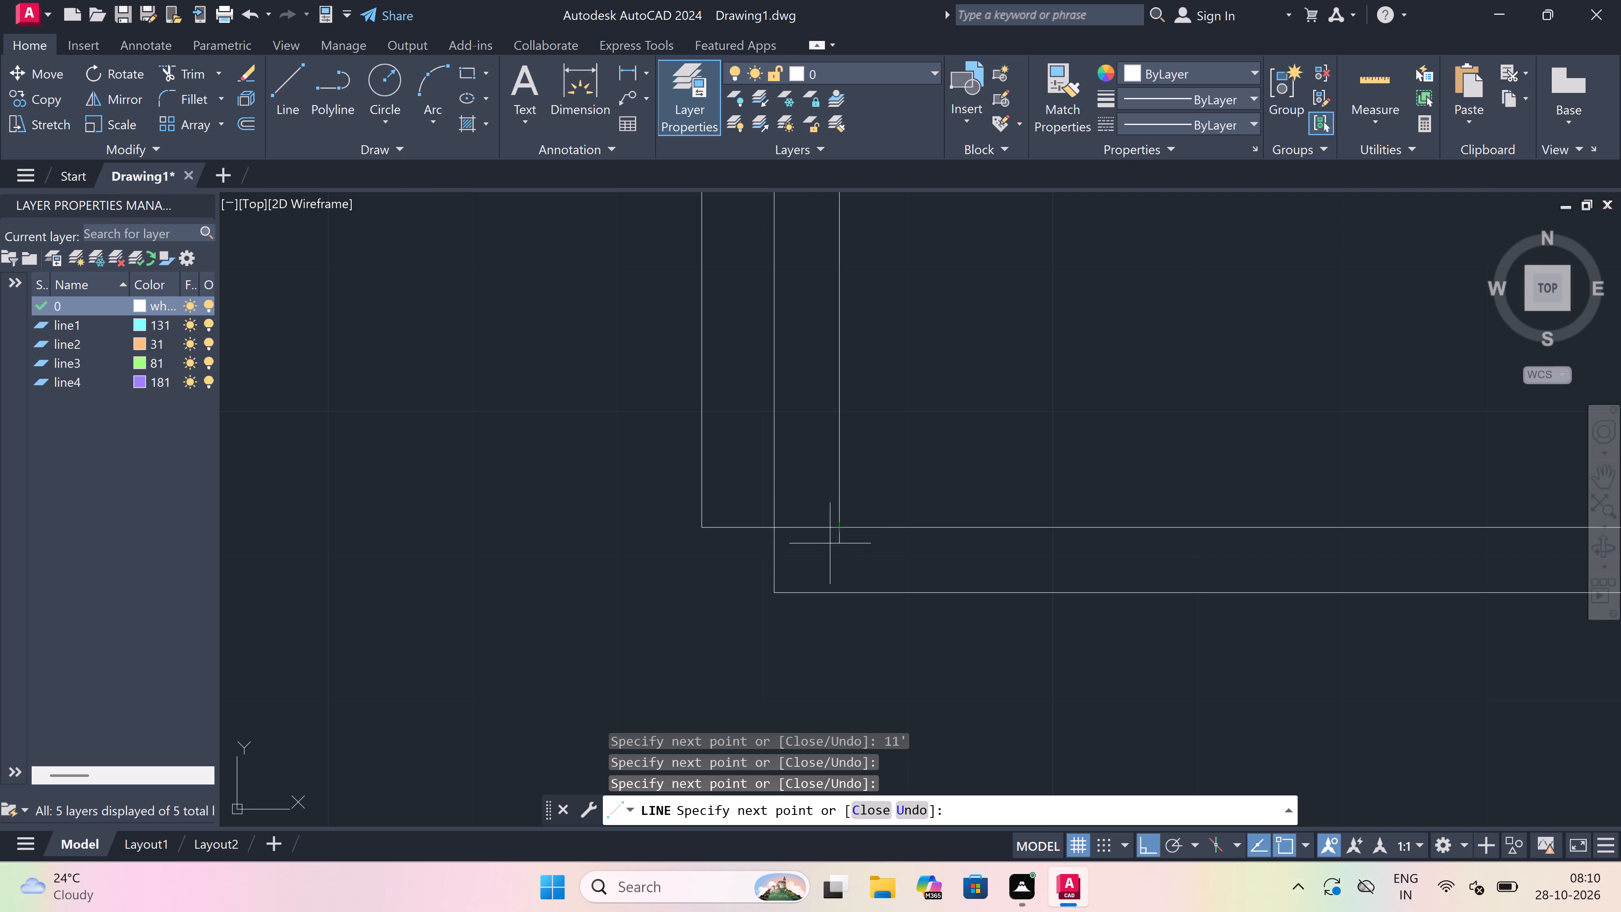
pyautogui.press('Escape')
# Draw the lowest room's new outer left wall line 4.5" outside the new inner line, joining the old outer corners at top and bottom.
pyautogui.scroll(-5, 784, 633)
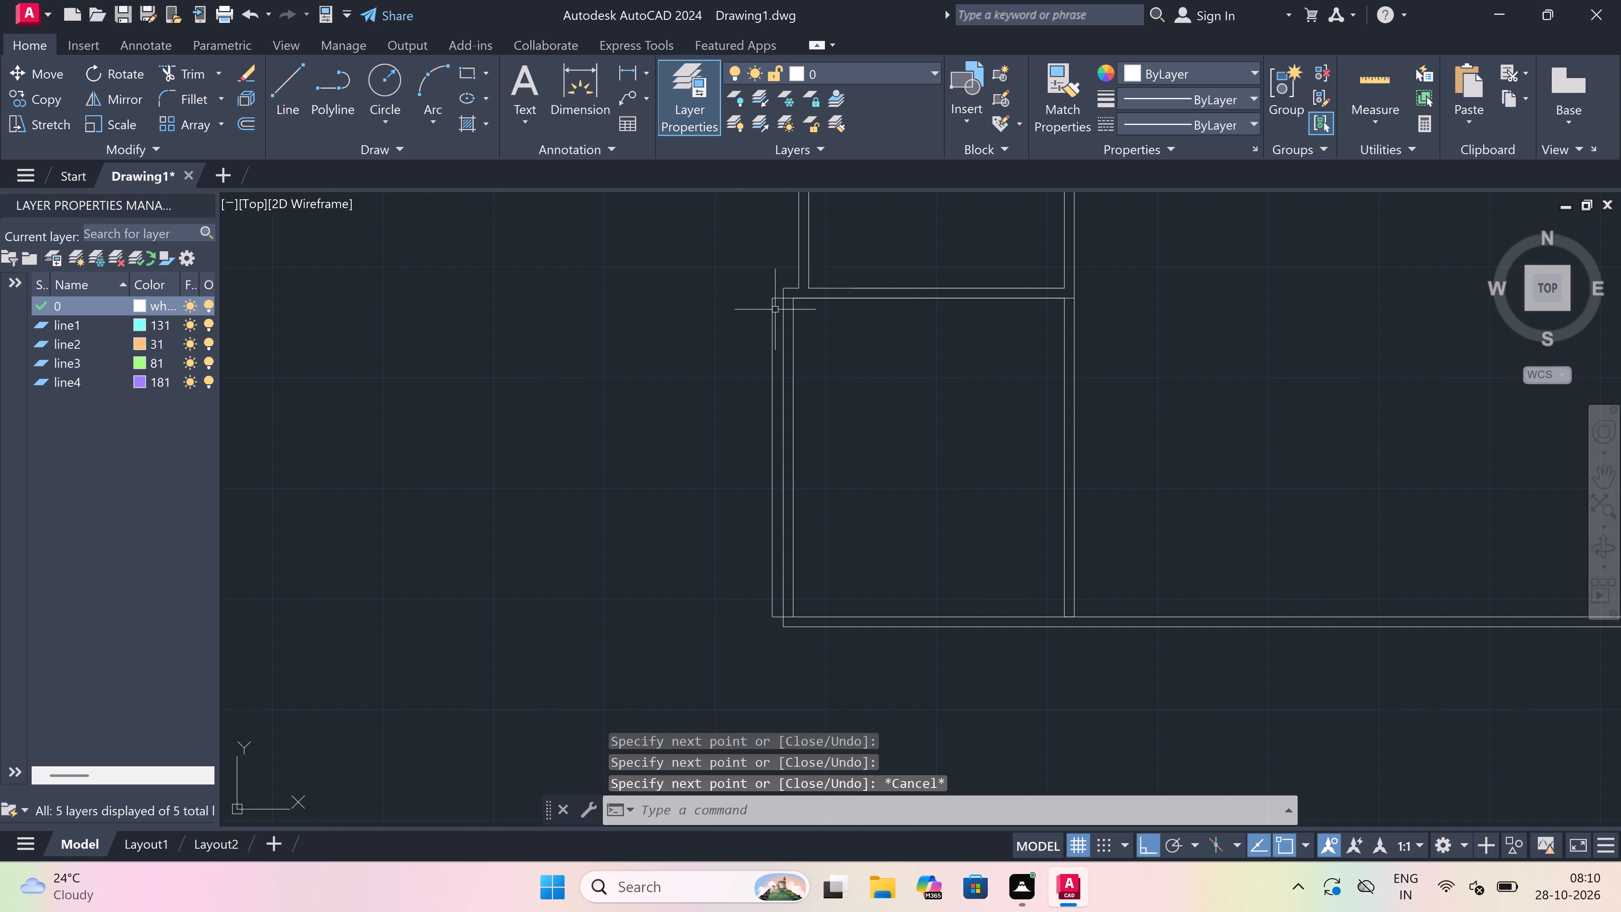
pyautogui.scroll(3, 771, 269)
pyautogui.press('space')
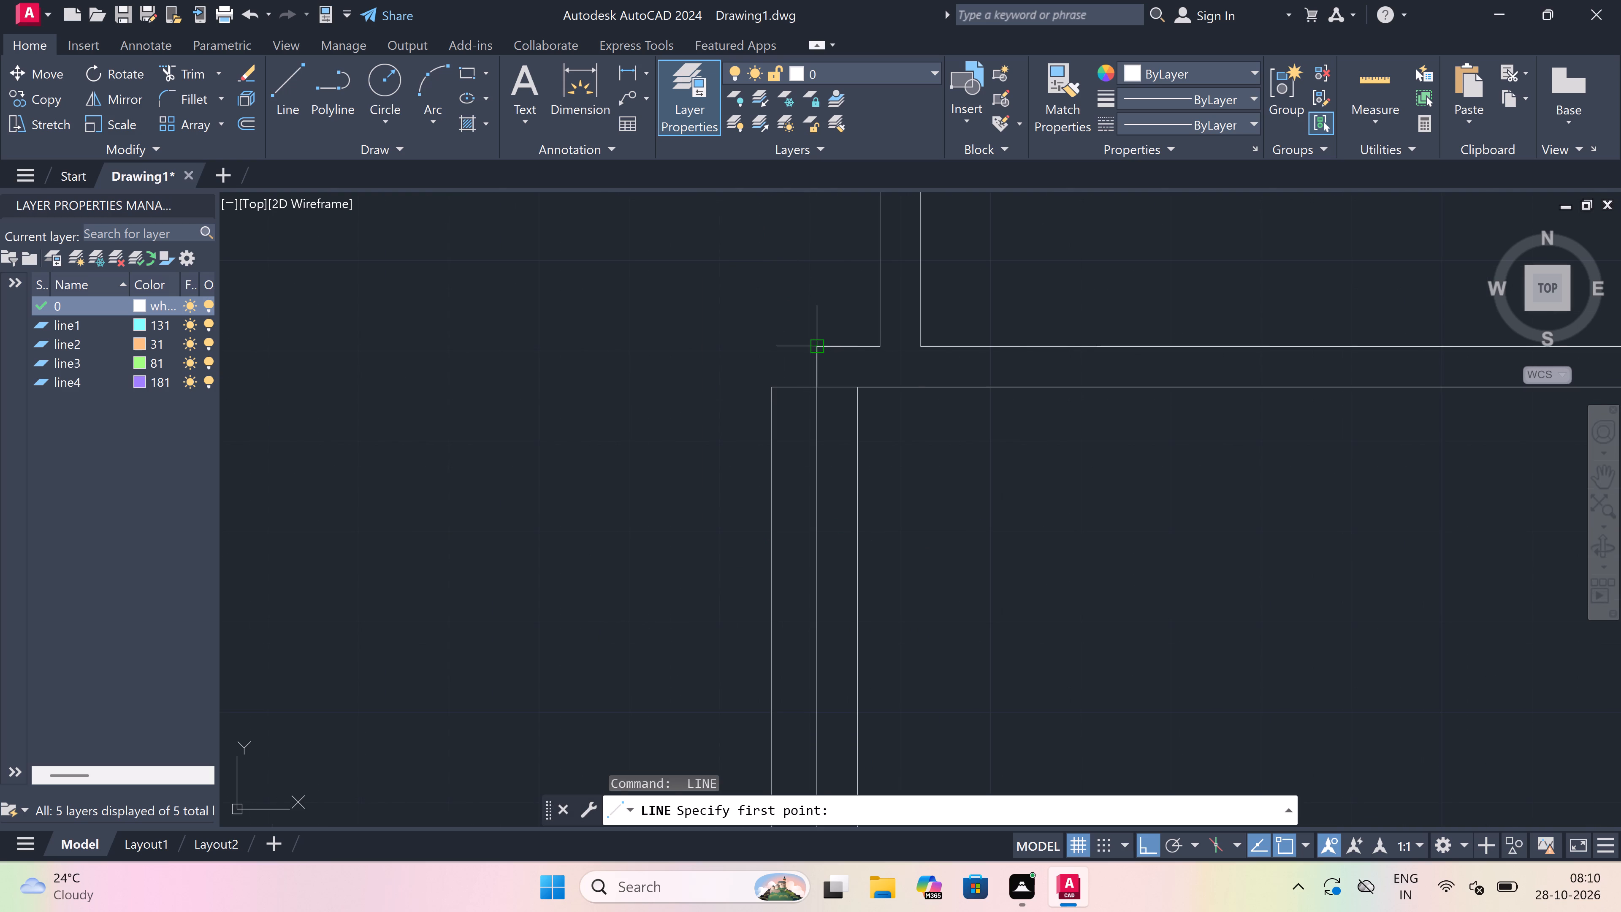
pyautogui.moveTo(812, 350); pyautogui.dragTo(808, 350)
pyautogui.scroll(2, 785, 360)
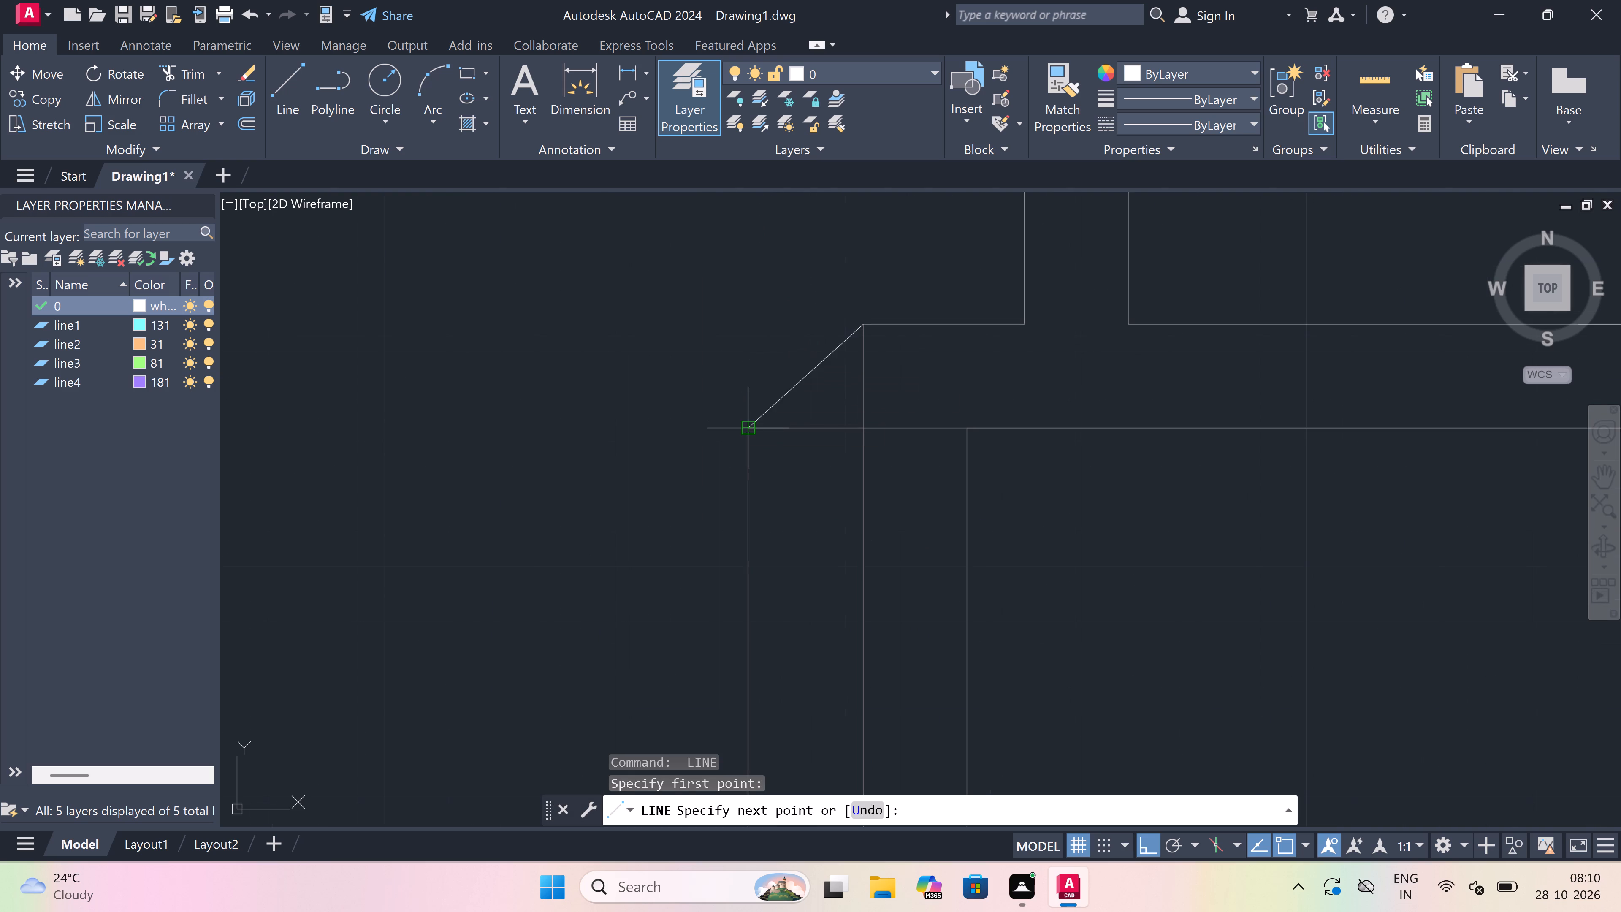
pyautogui.click(750, 317)
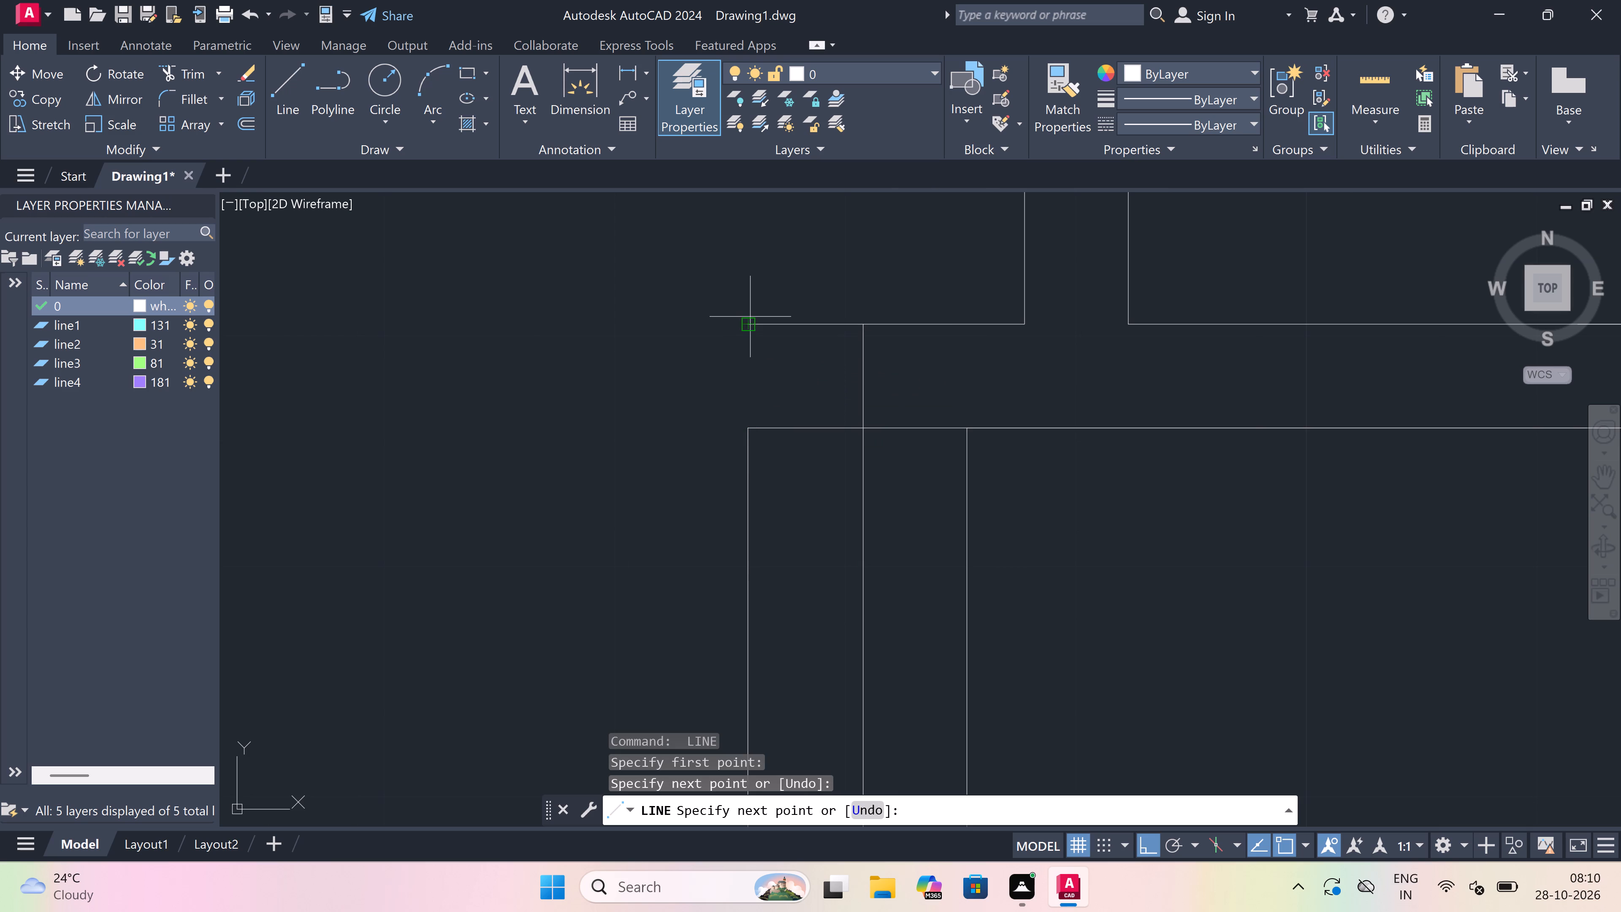
pyautogui.write('4.5"')
pyautogui.press('space')
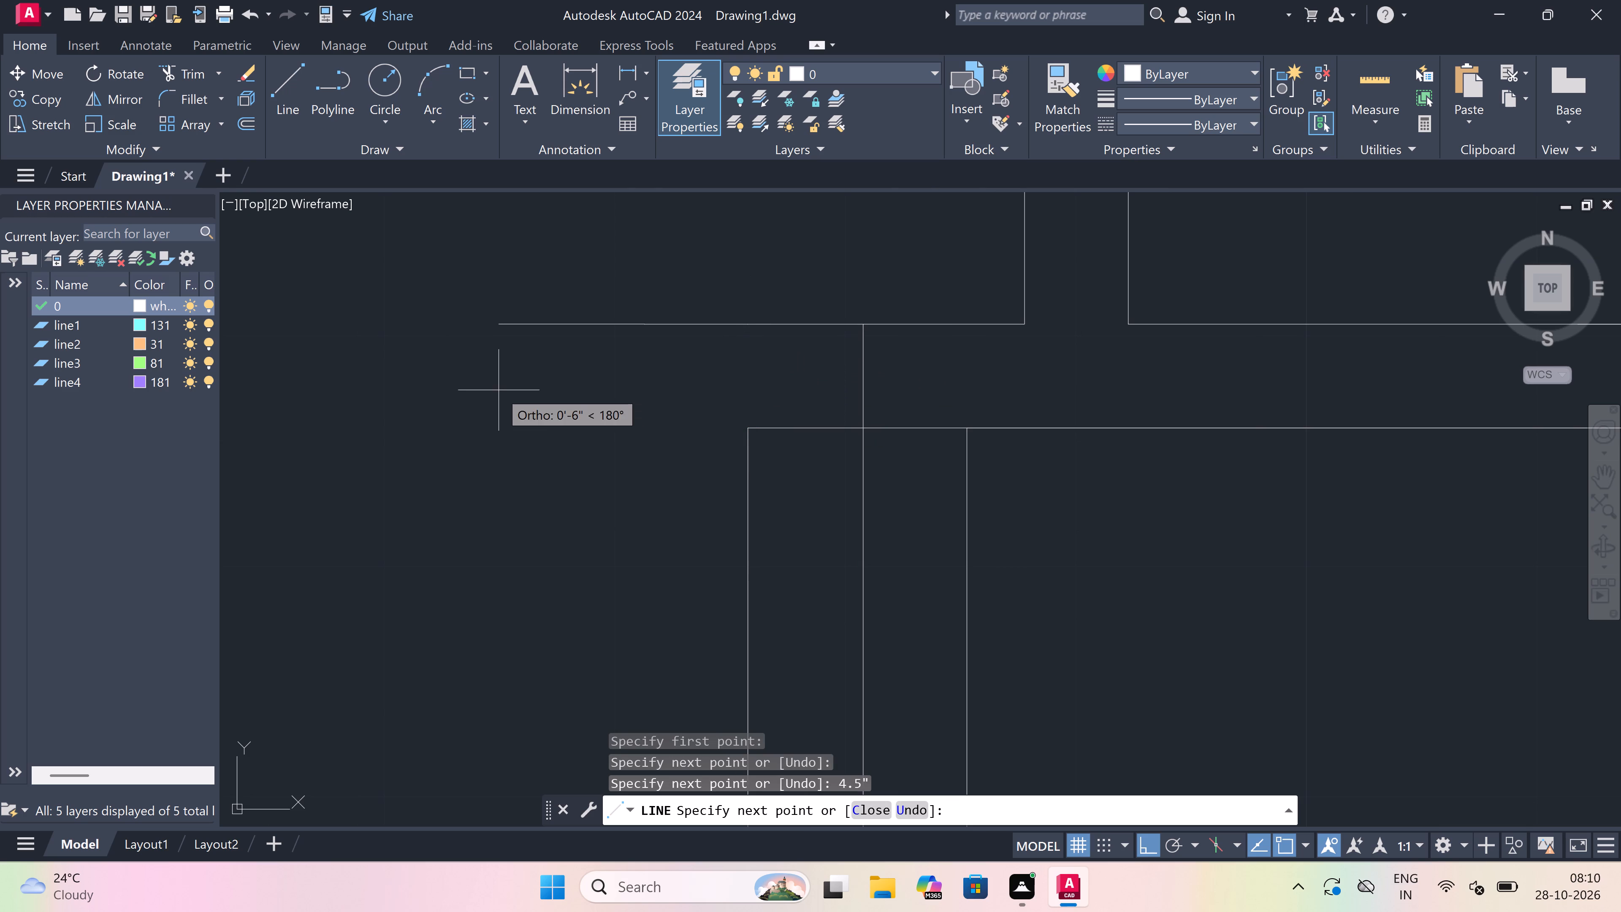
pyautogui.scroll(-7, 498, 390)
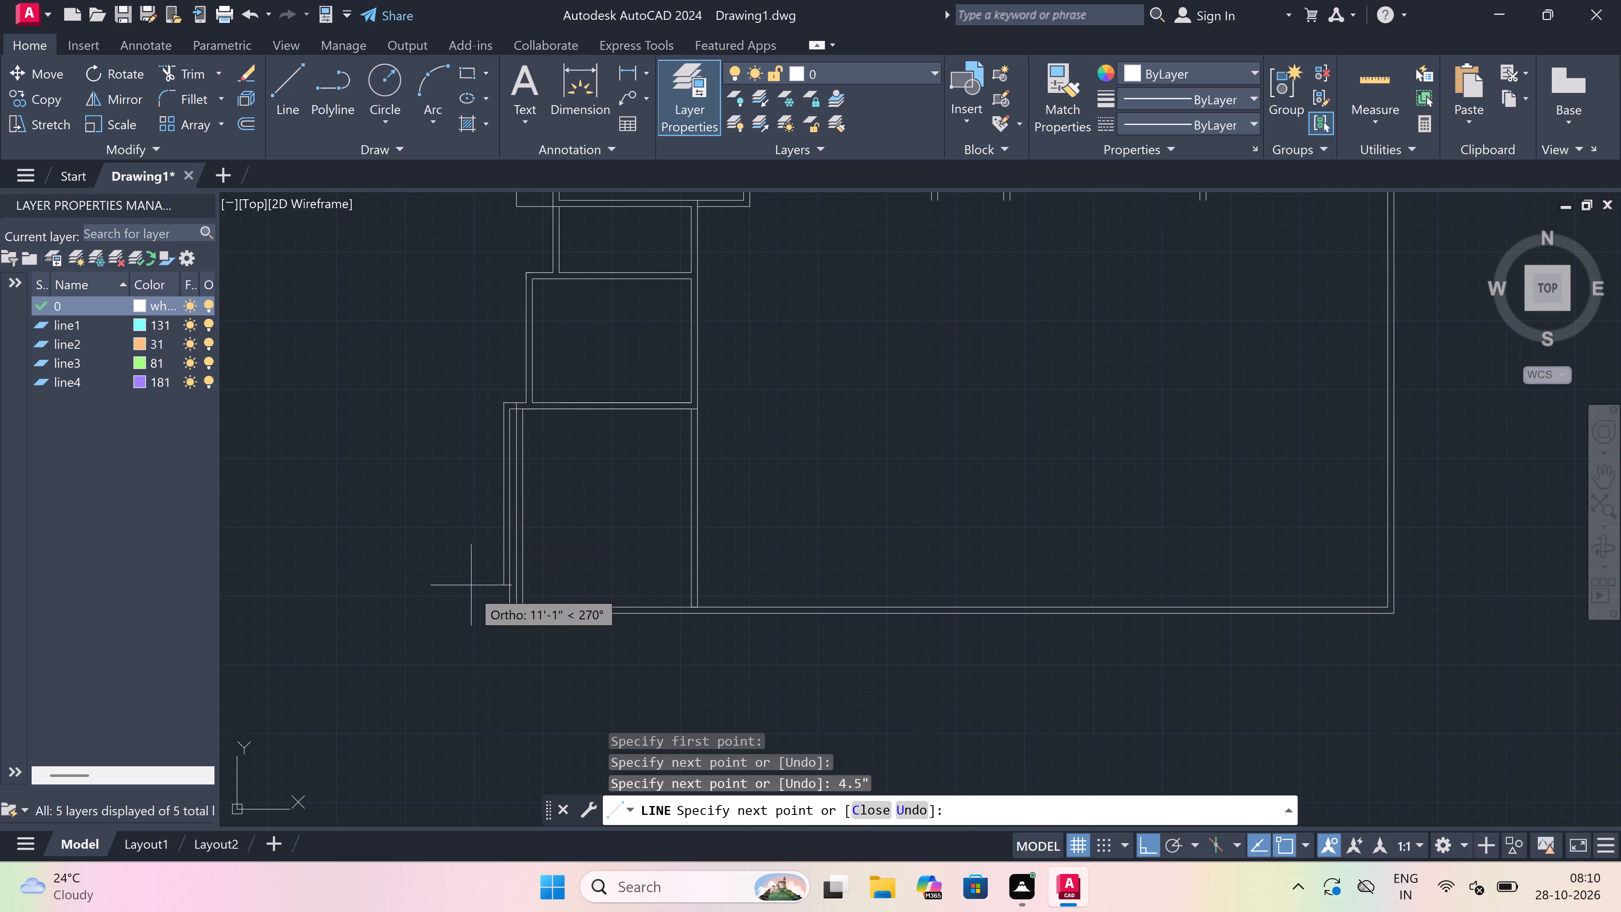
pyautogui.scroll(4, 499, 616)
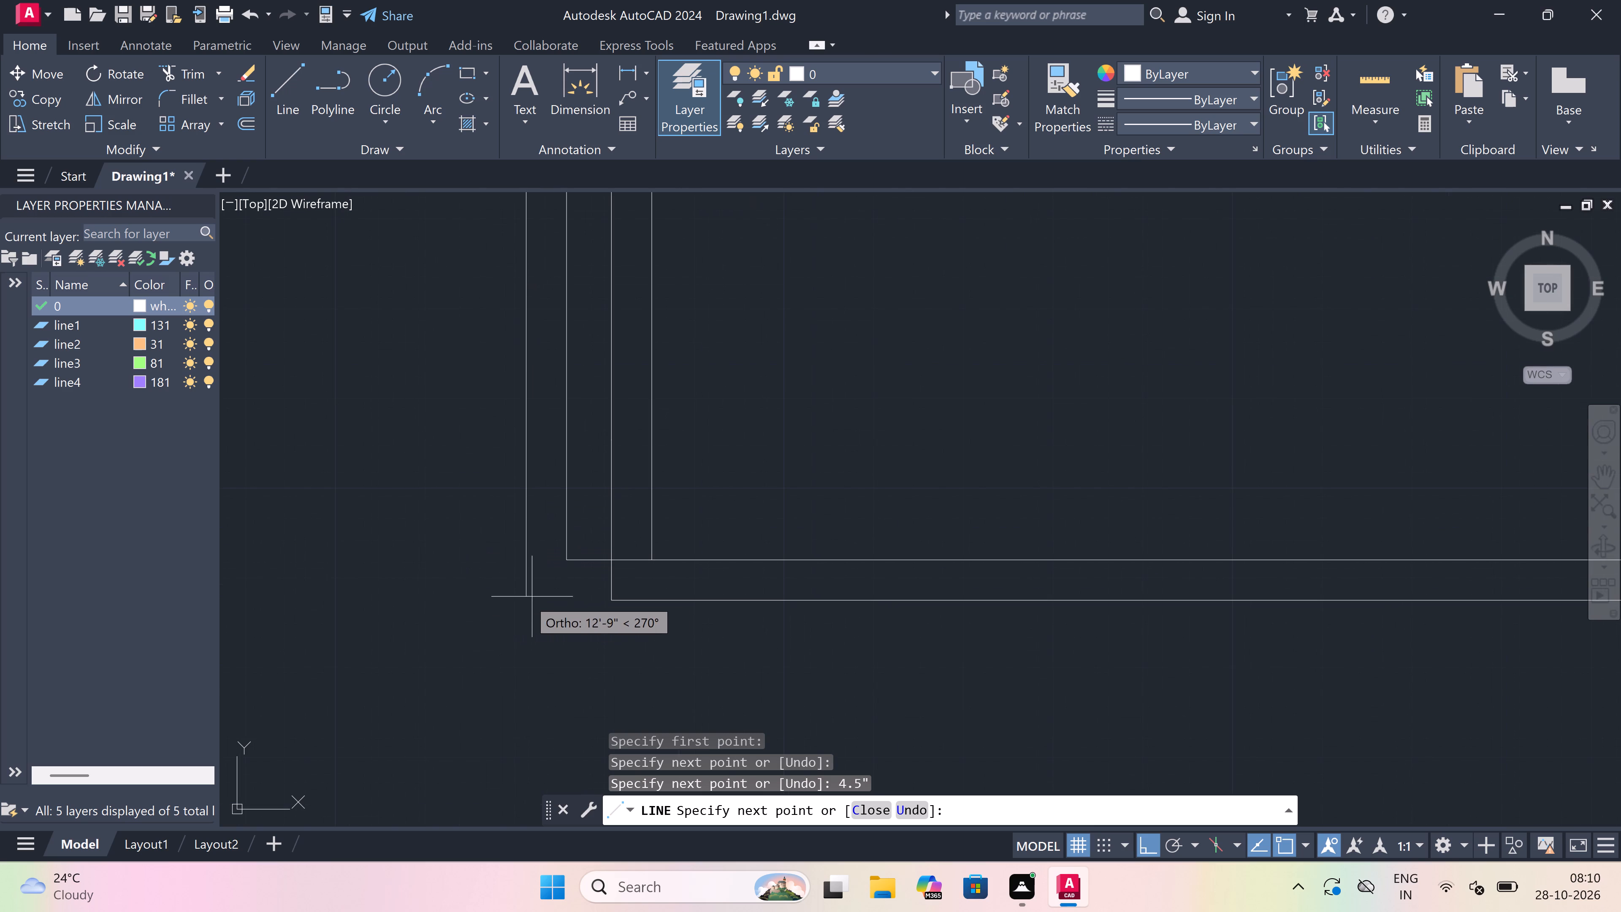
pyautogui.scroll(3, 591, 599)
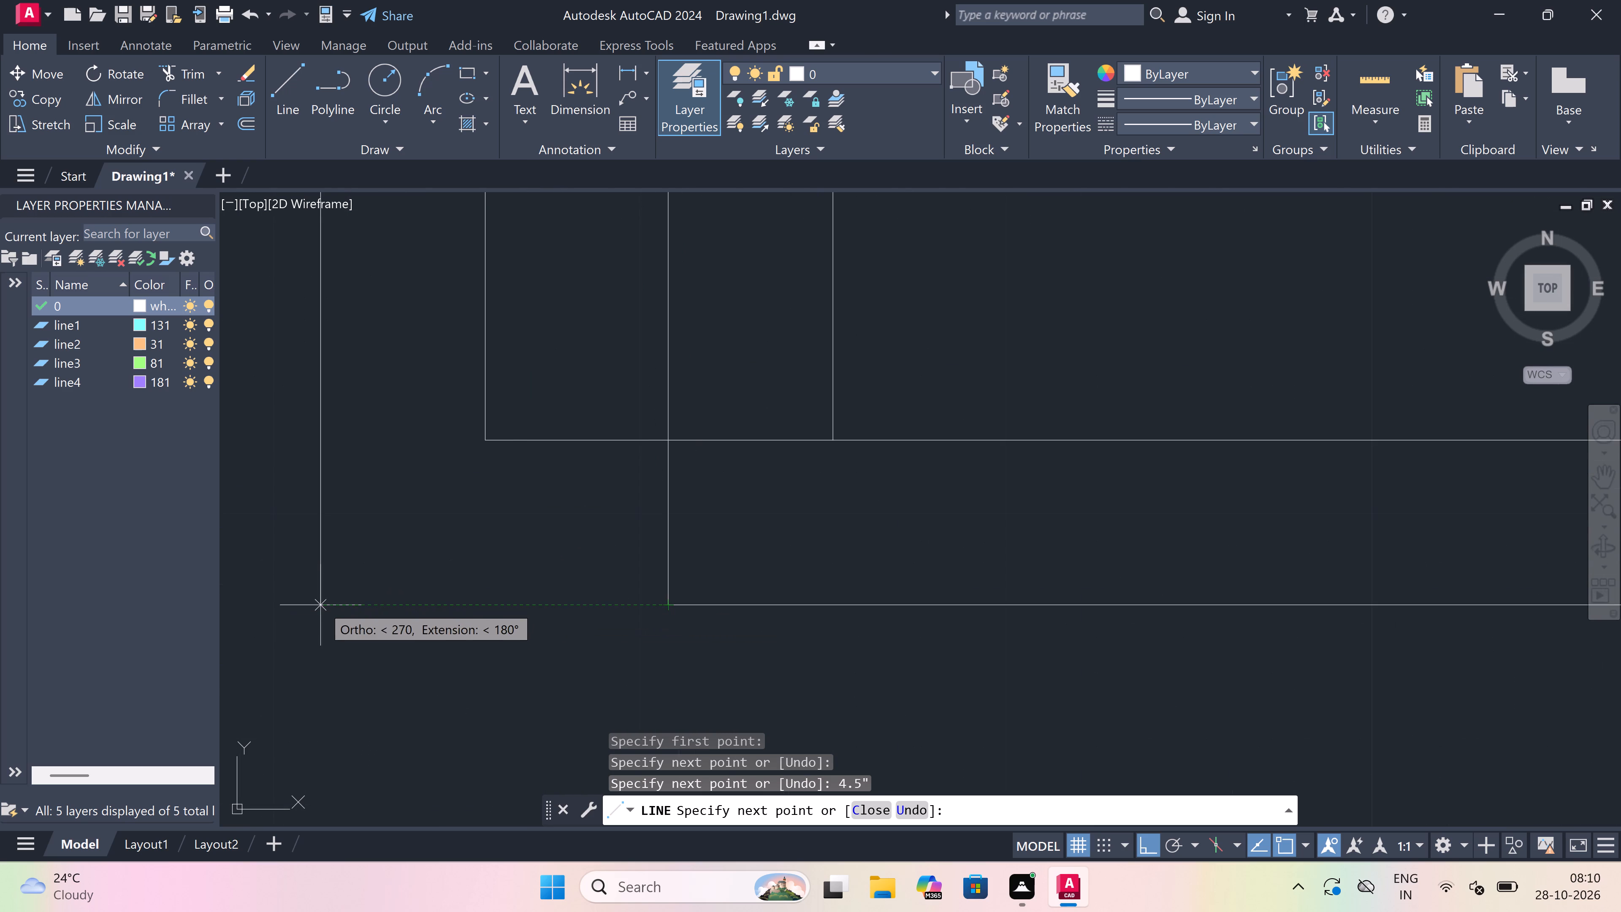
pyautogui.moveTo(320, 605); pyautogui.dragTo(343, 609)
pyautogui.click(664, 604)
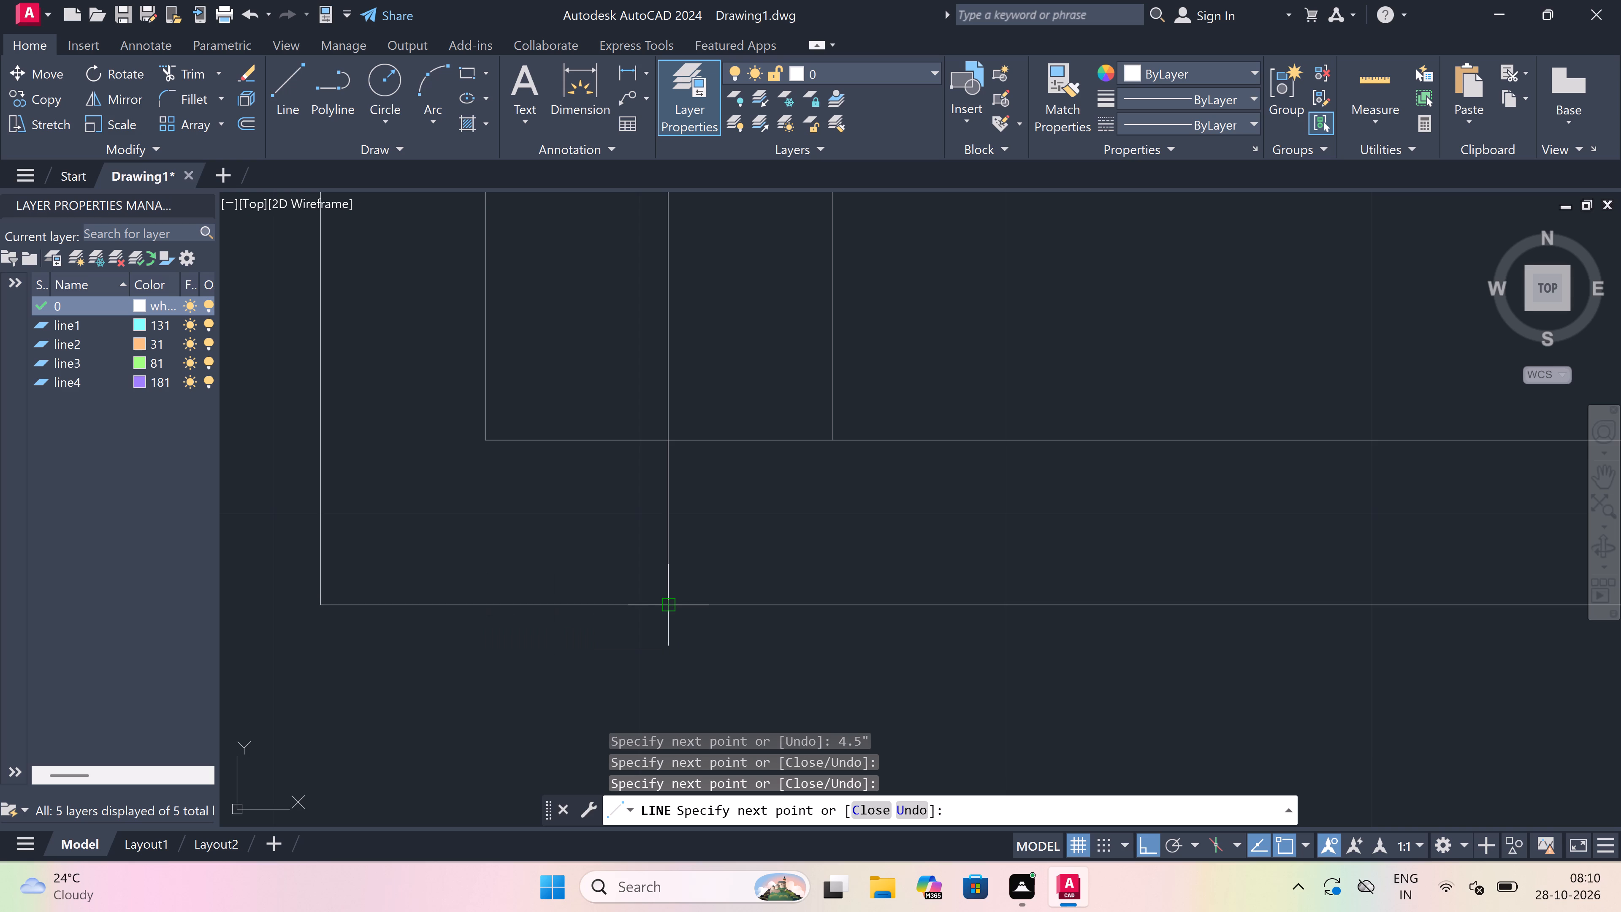
pyautogui.press('Escape')
# Trim away both lines of the lowest room's old left wall, including their stubs at the top and bottom walls.
pyautogui.scroll(-5, 664, 603)
pyautogui.scroll(1, 664, 603)
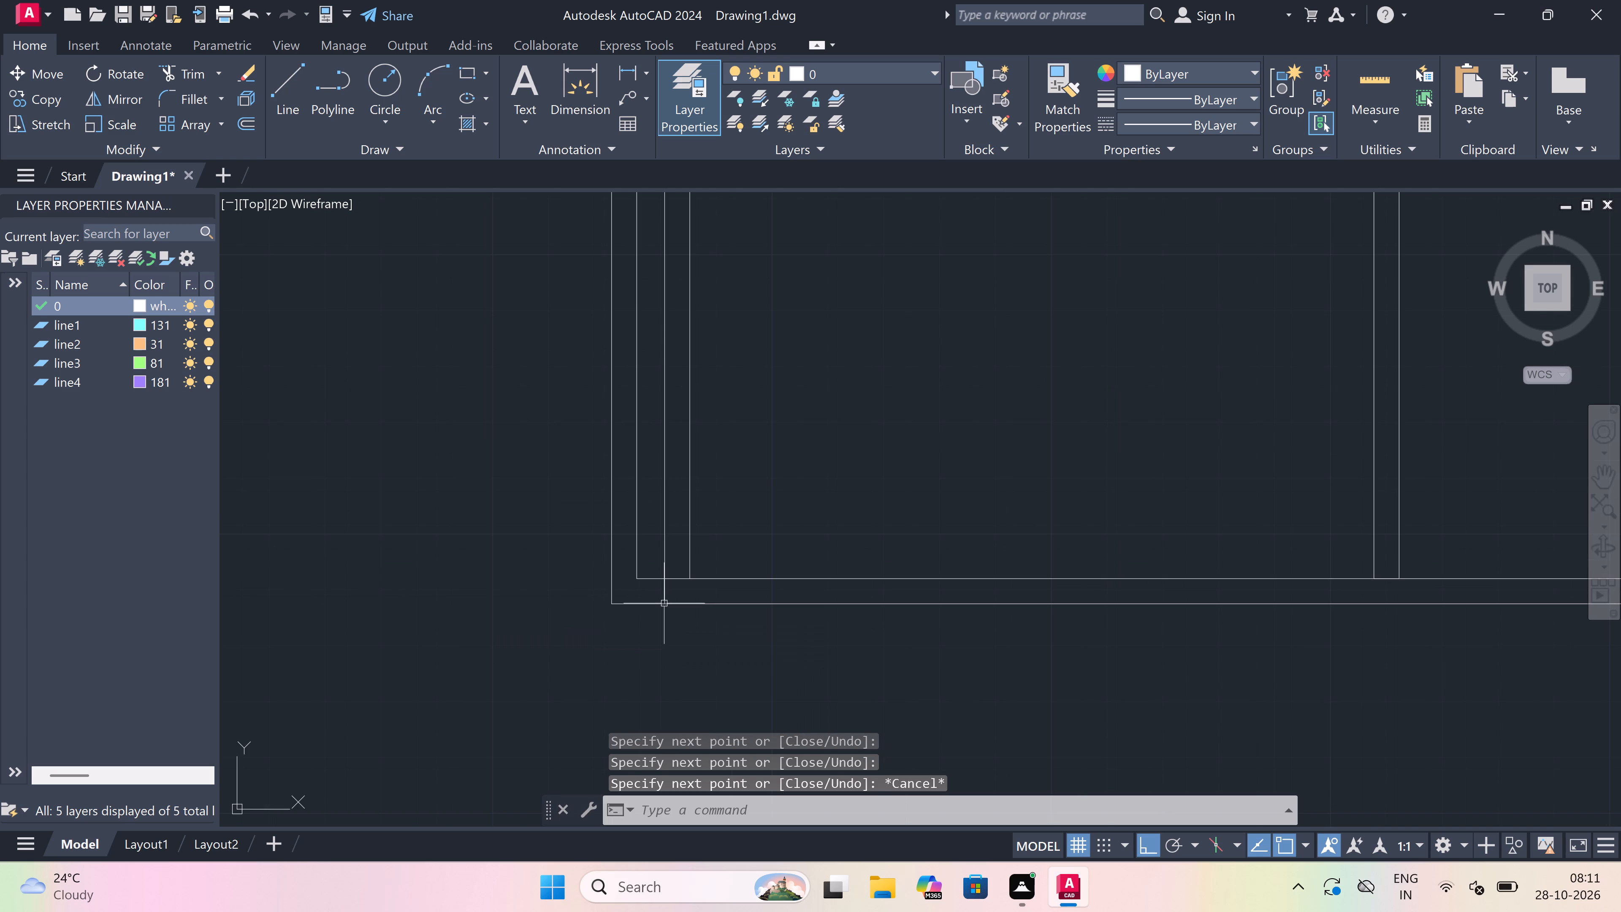
pyautogui.write('tr')
pyautogui.press('space')
pyautogui.scroll(1, 656, 581)
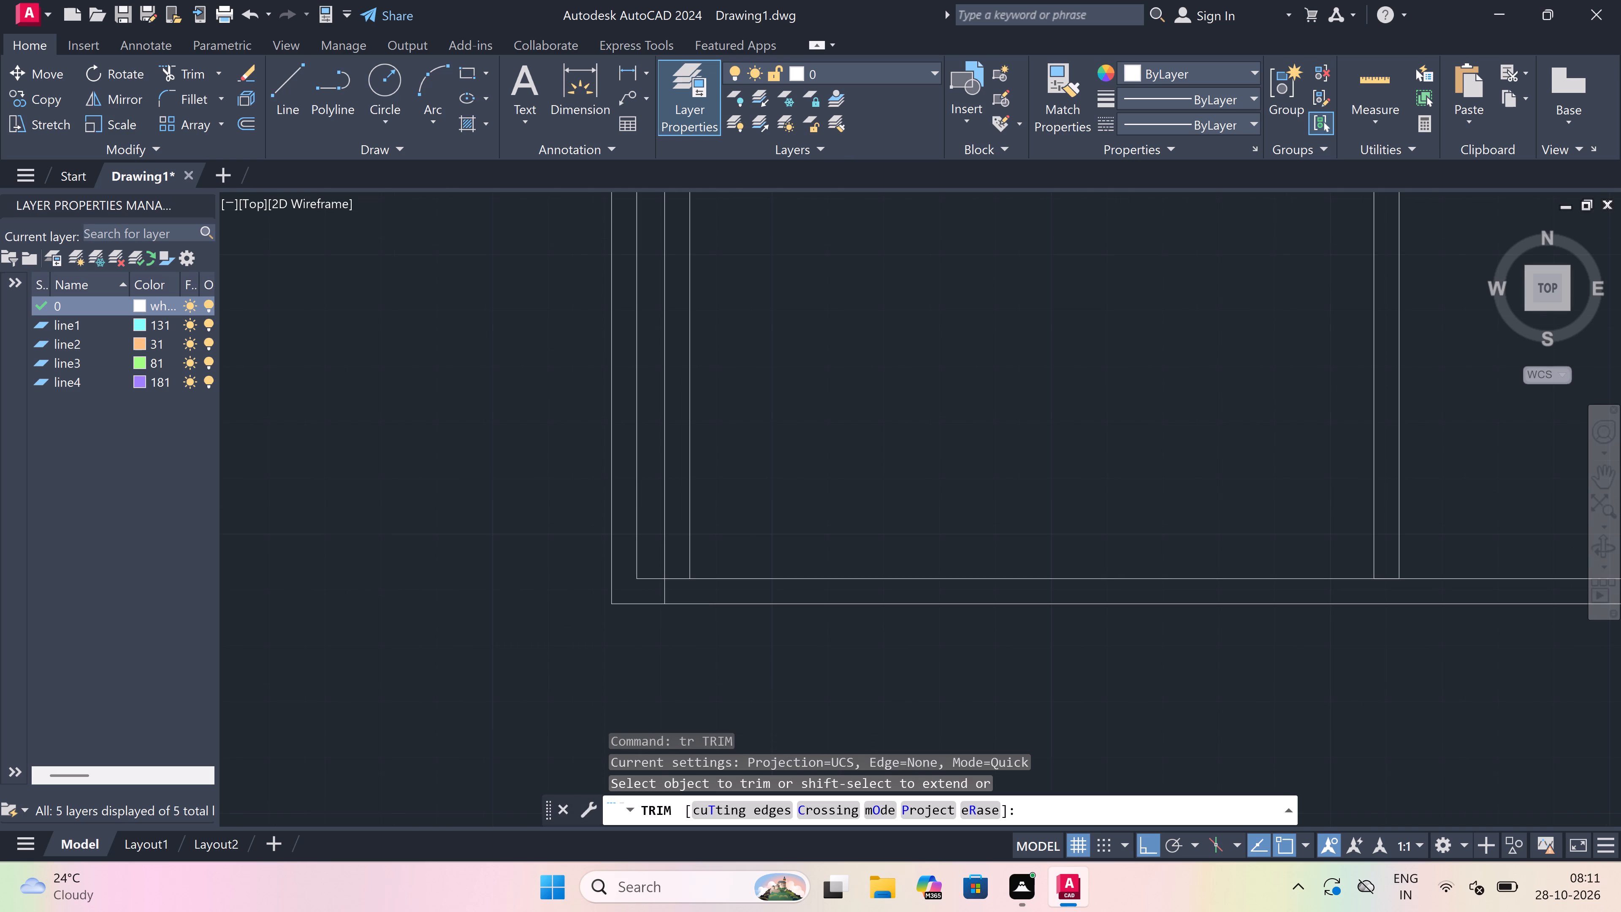
pyautogui.scroll(1, 656, 581)
pyautogui.click(656, 581)
pyautogui.click(735, 601)
pyautogui.scroll(-2, 664, 620)
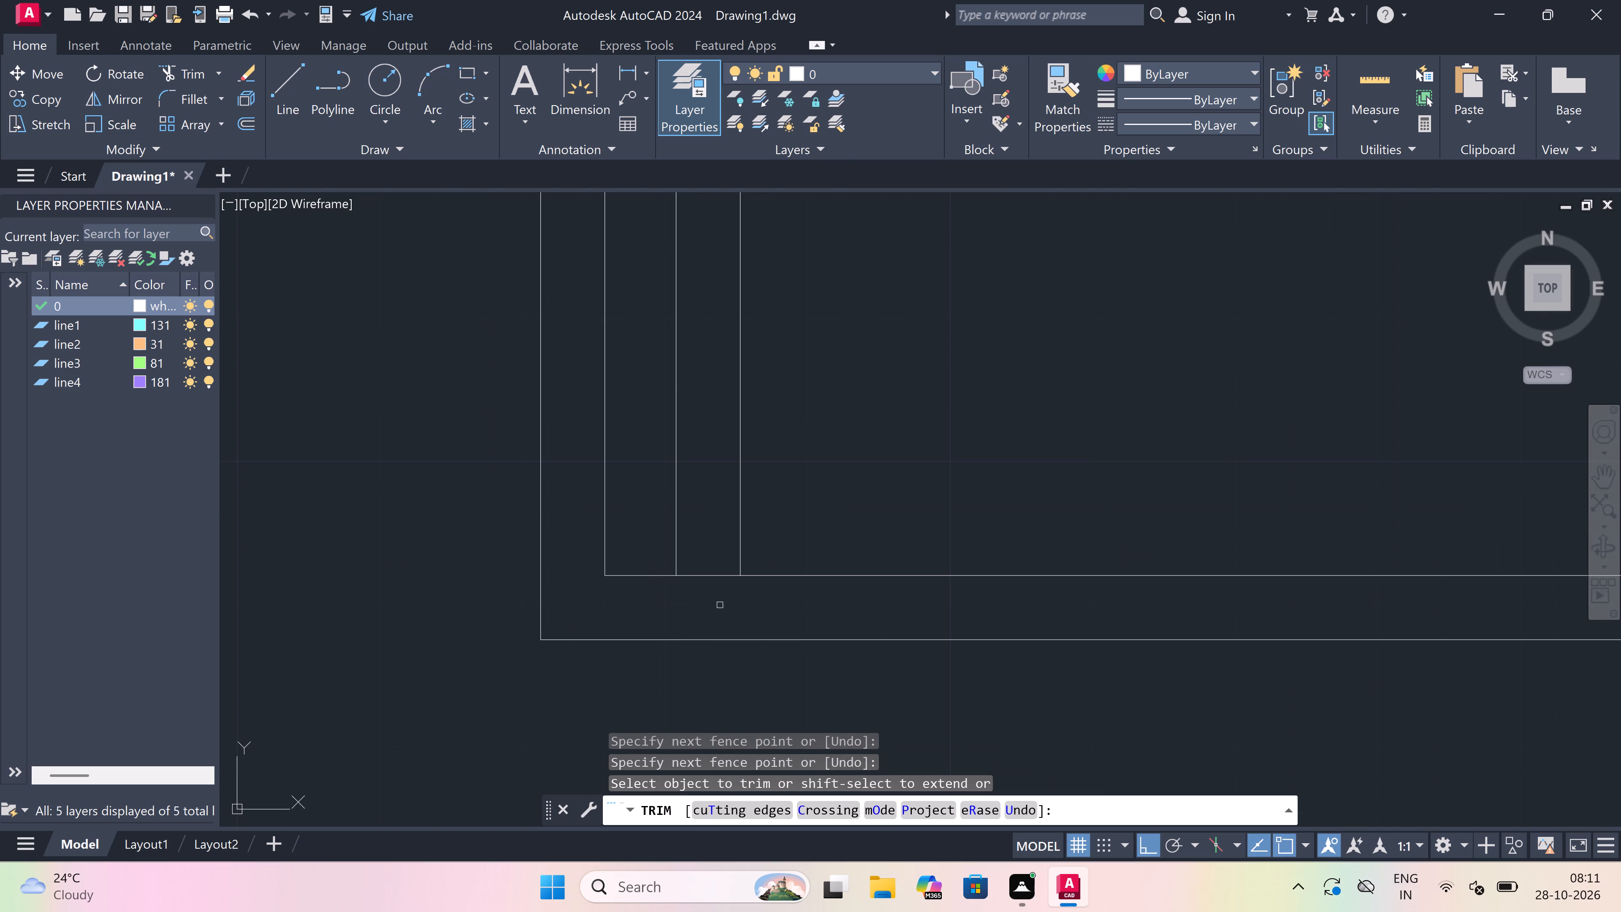
pyautogui.scroll(-3, 665, 620)
pyautogui.scroll(1, 671, 371)
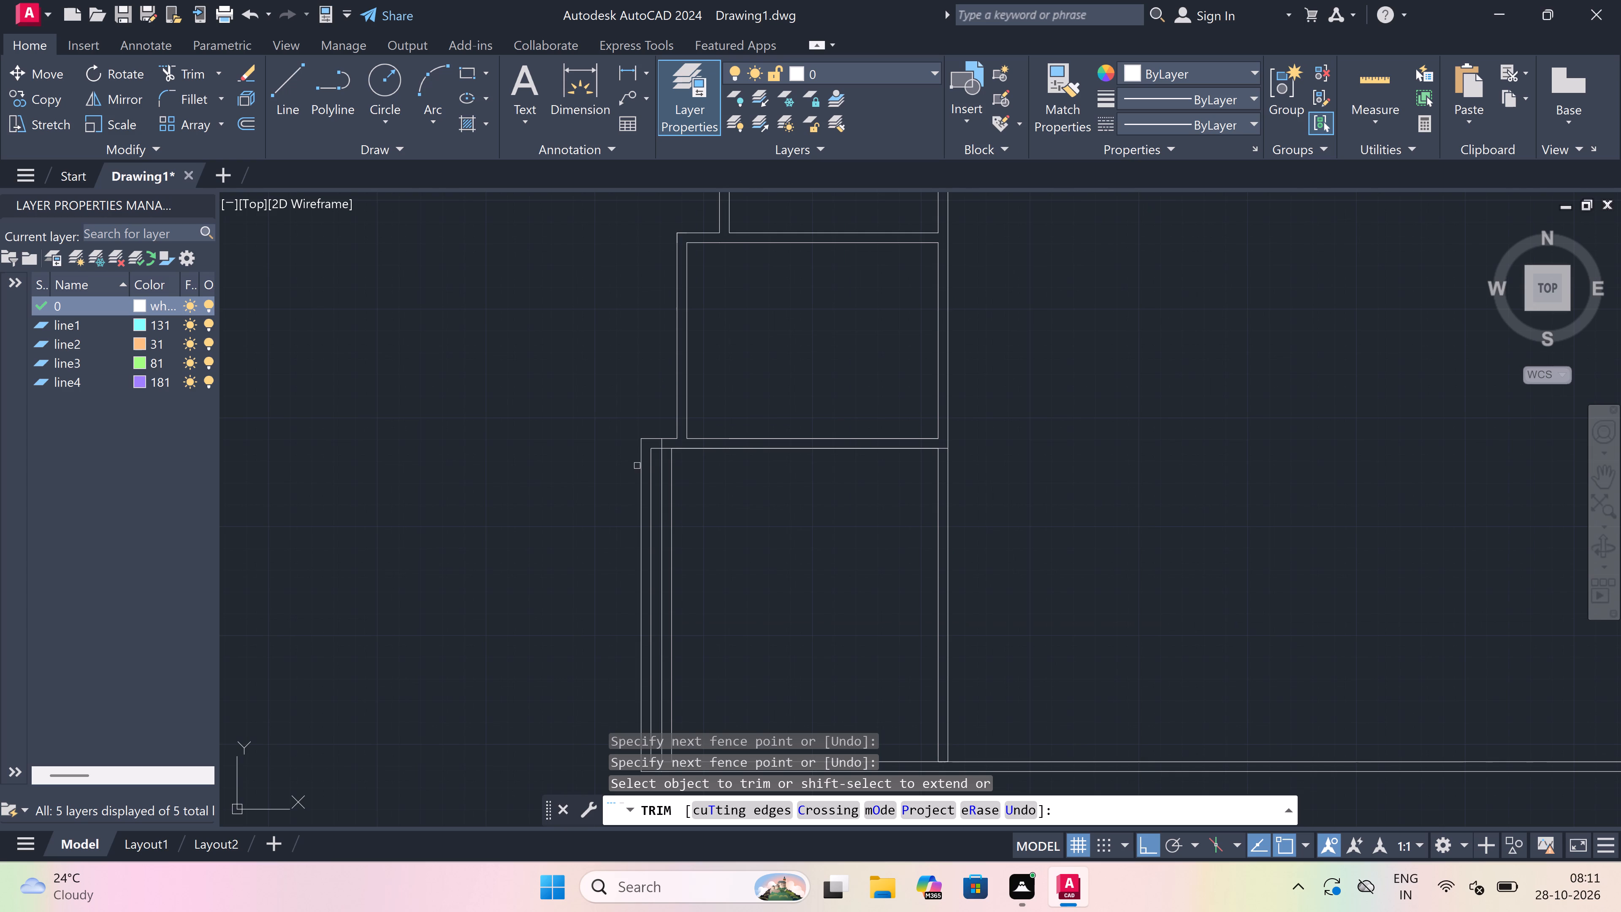
pyautogui.scroll(3, 655, 452)
pyautogui.click(681, 420)
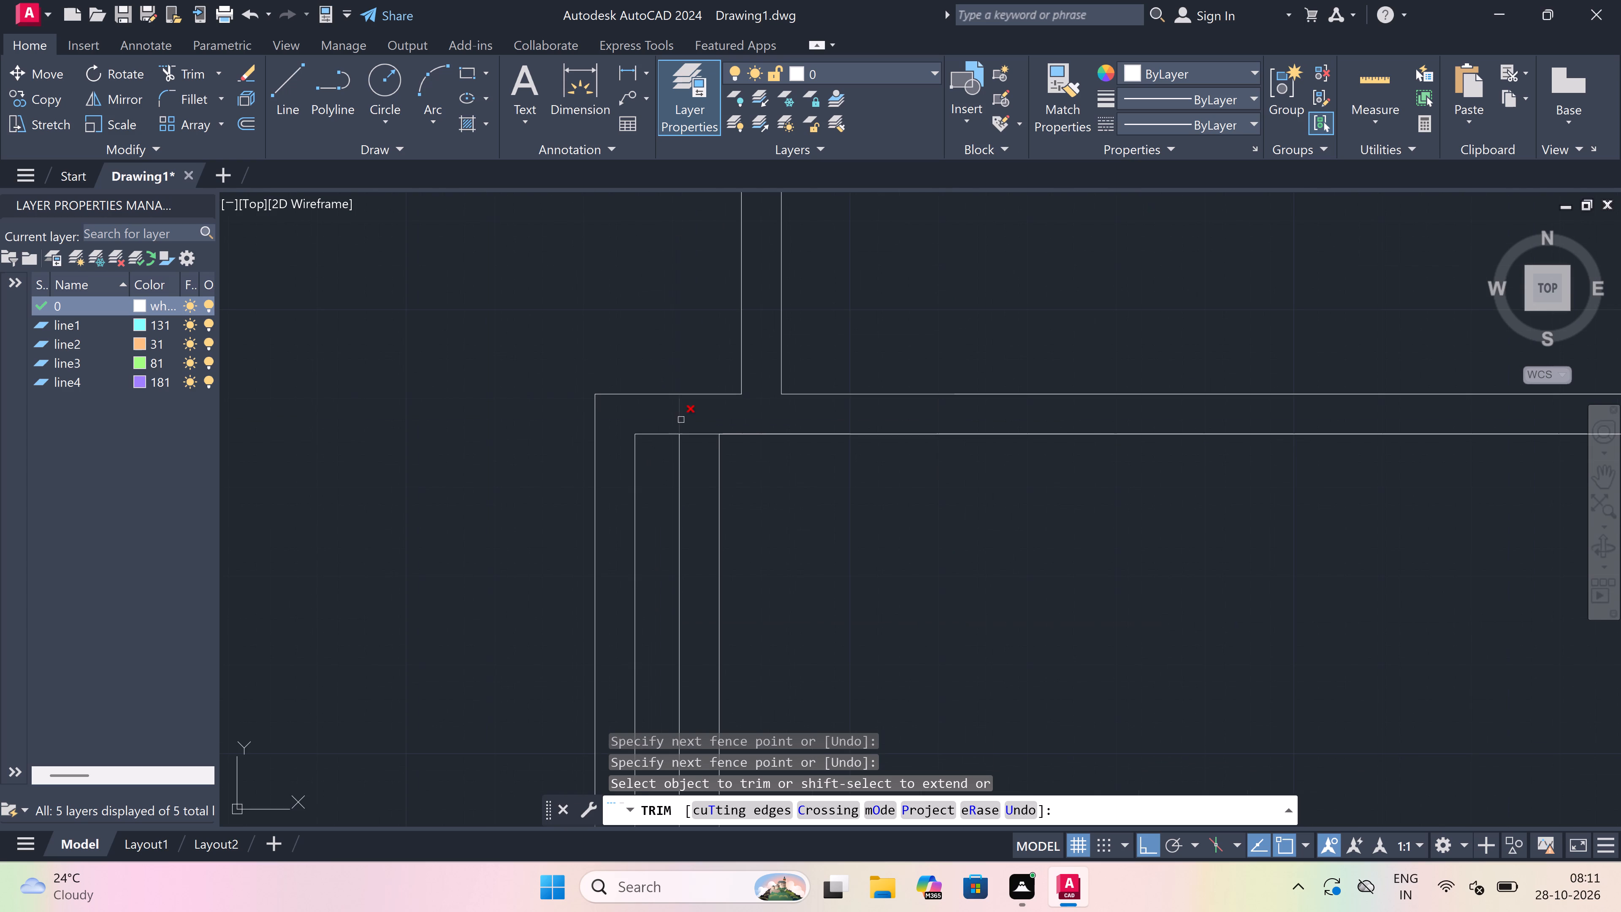
pyautogui.scroll(-2, 681, 420)
pyautogui.click(675, 449)
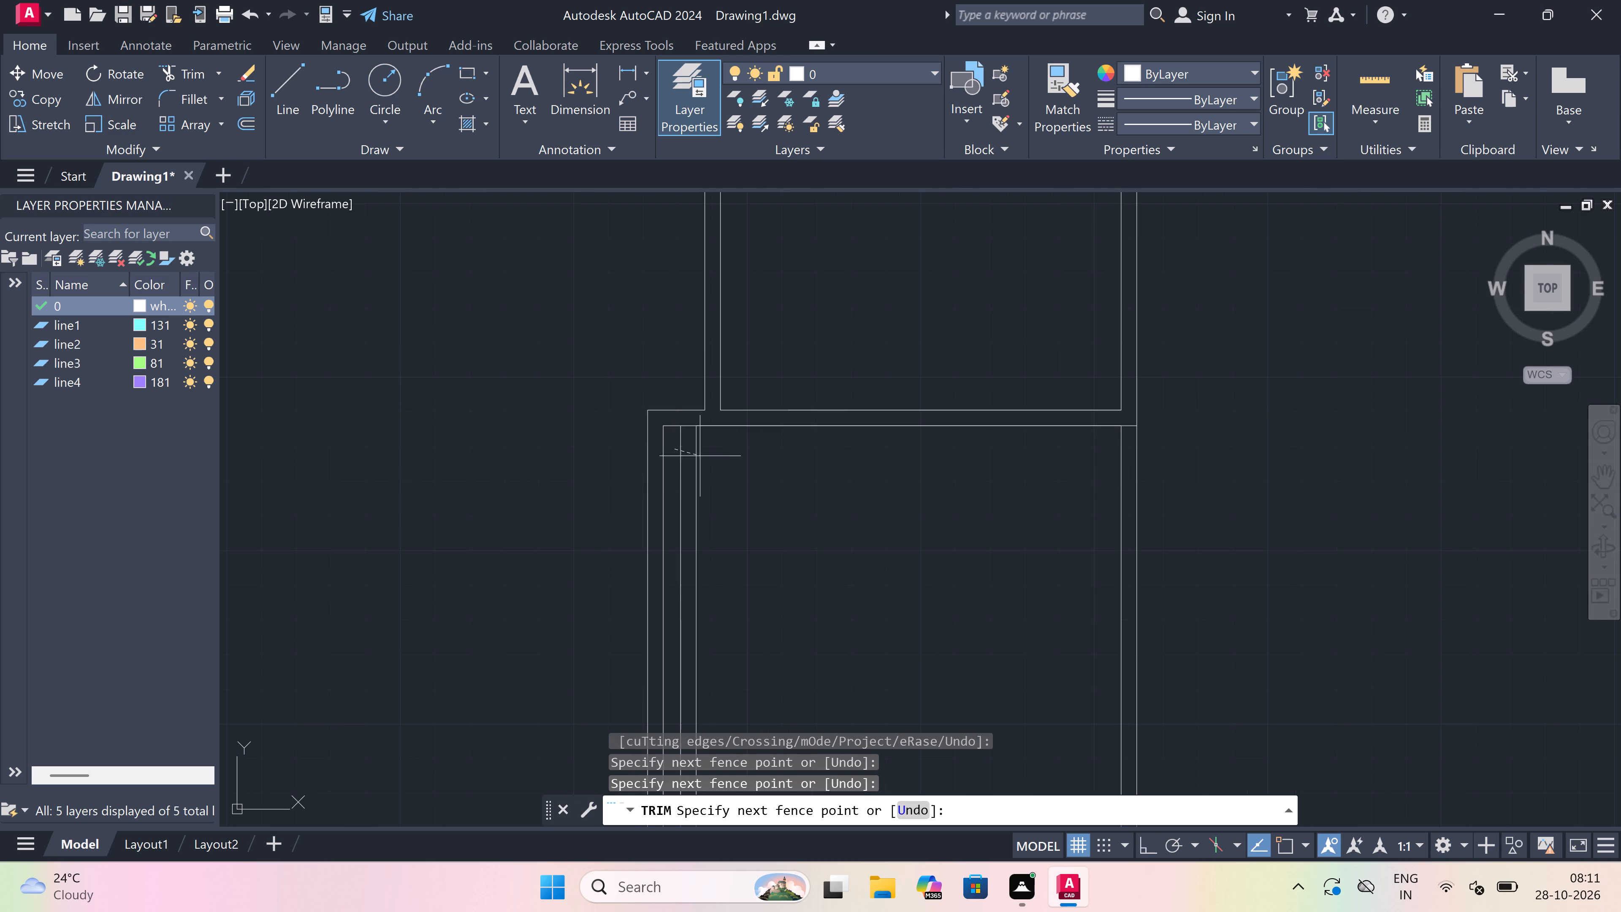
pyautogui.scroll(-4, 734, 462)
pyautogui.scroll(2, 729, 490)
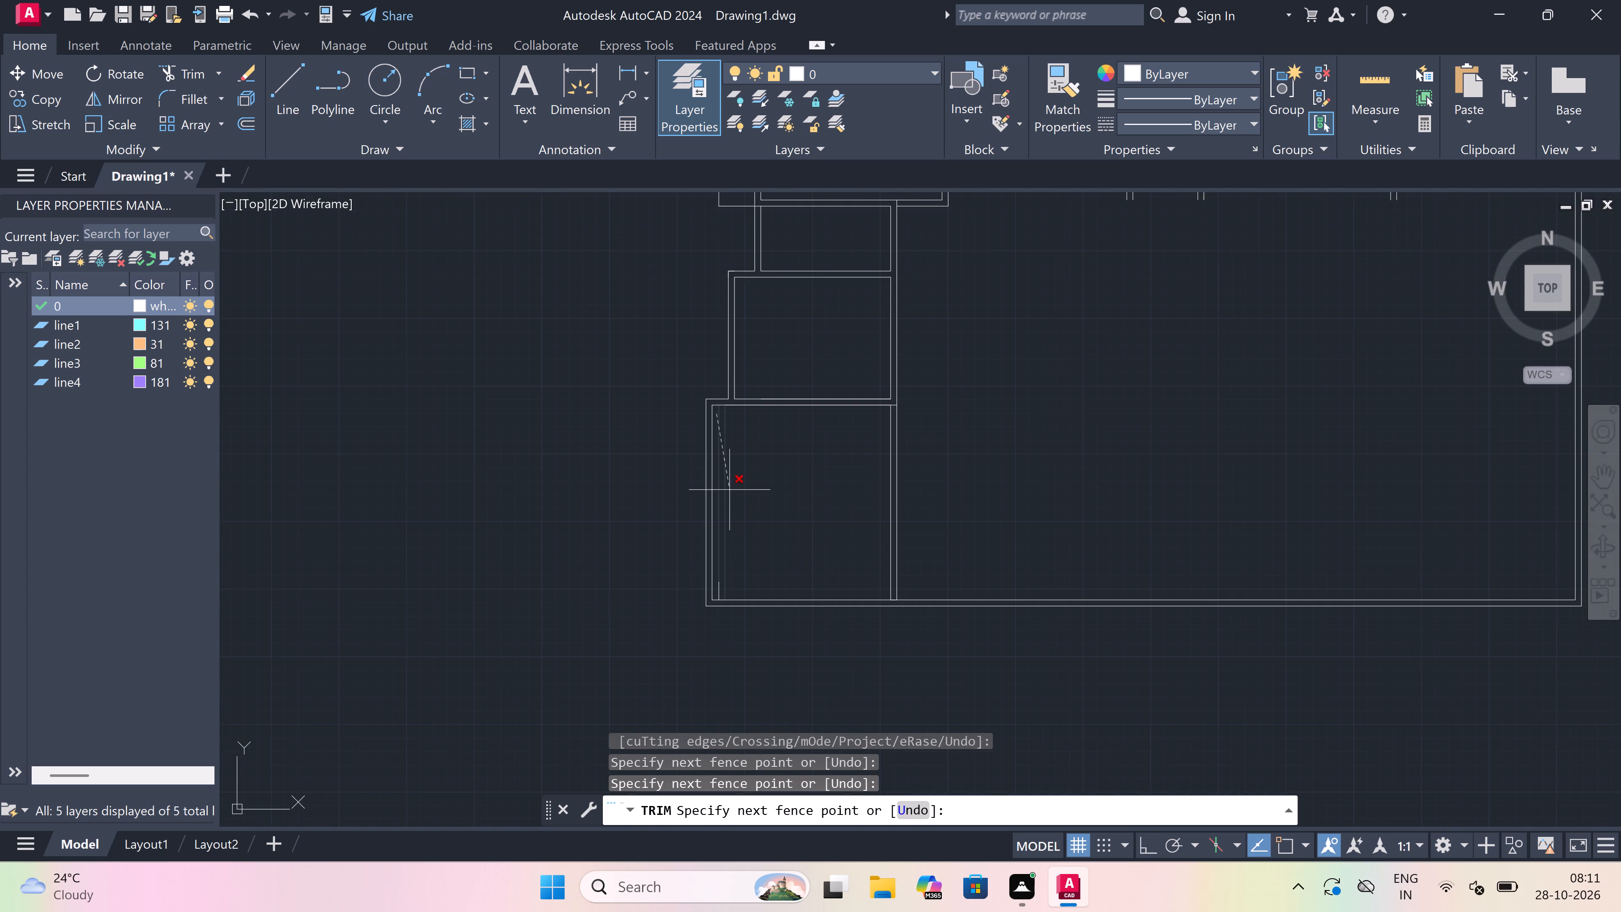
pyautogui.click(729, 490)
pyautogui.scroll(2, 713, 611)
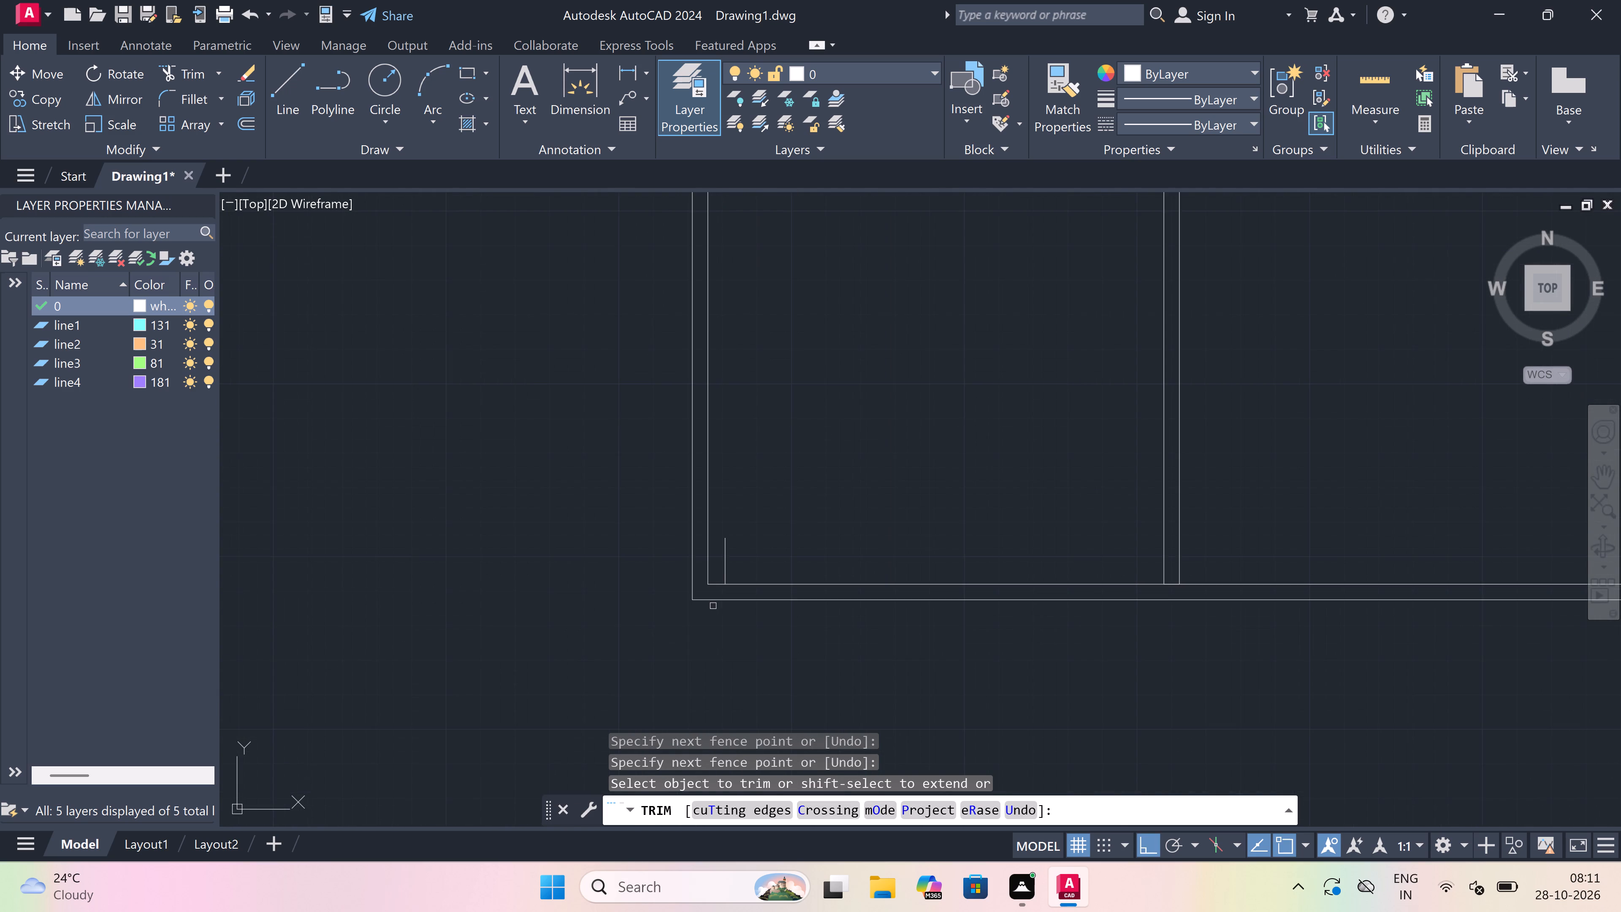
pyautogui.scroll(2, 720, 574)
pyautogui.click(720, 574)
pyautogui.click(778, 534)
# Trim the wall lines crossing the new partition at its bottom wall junction and at the lowest room's top-right junction.
pyautogui.scroll(-3, 712, 546)
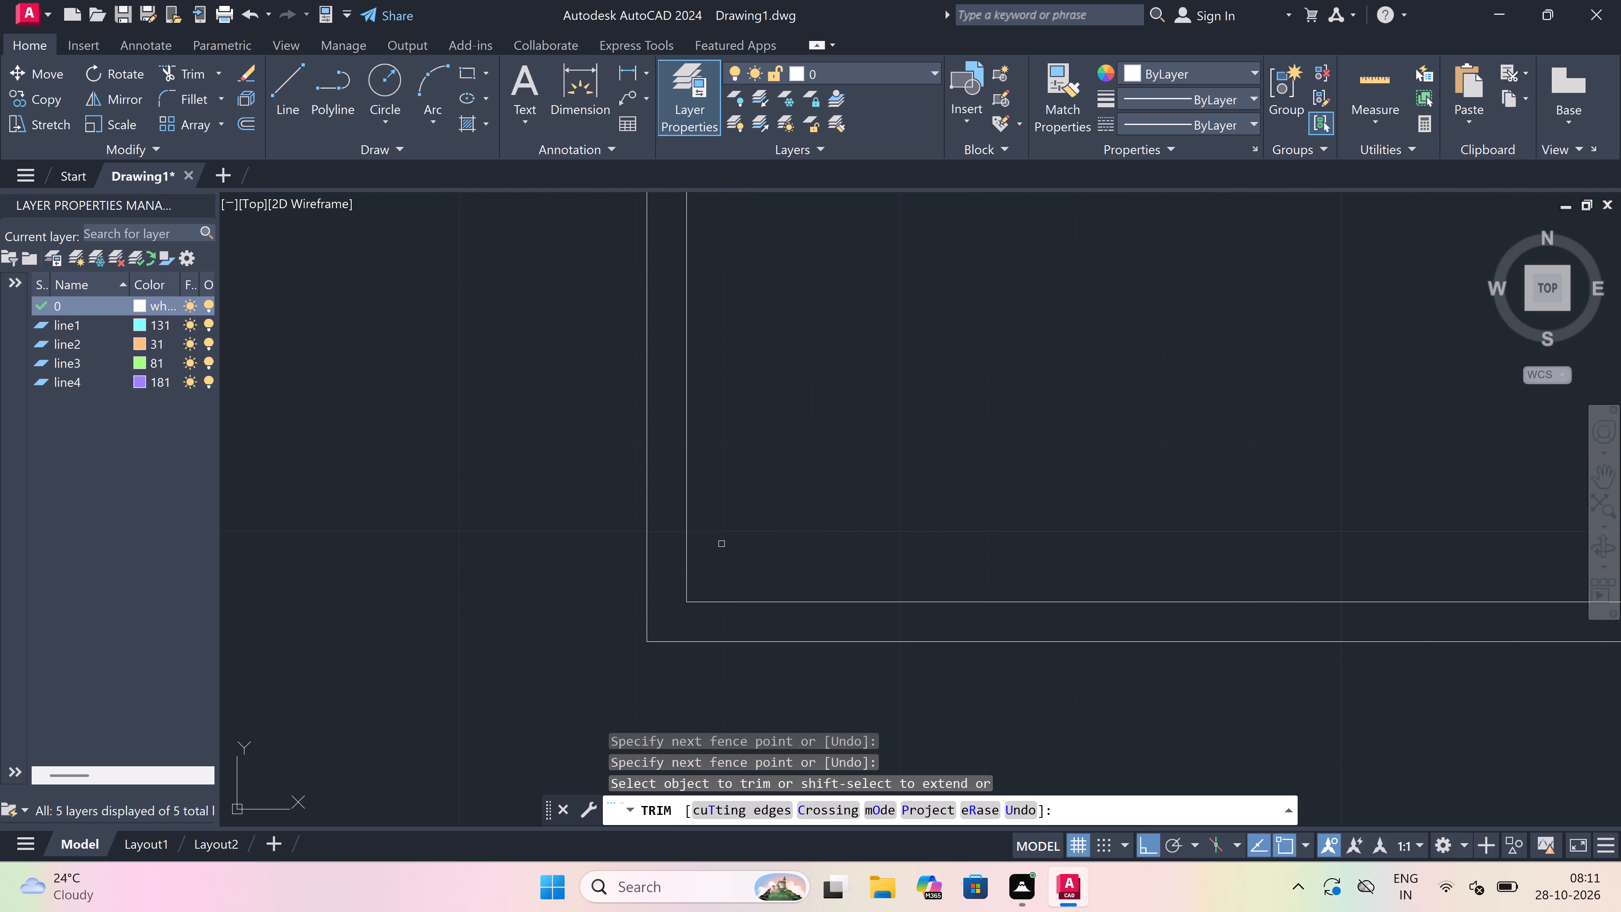
pyautogui.scroll(-3, 712, 546)
pyautogui.scroll(2, 806, 554)
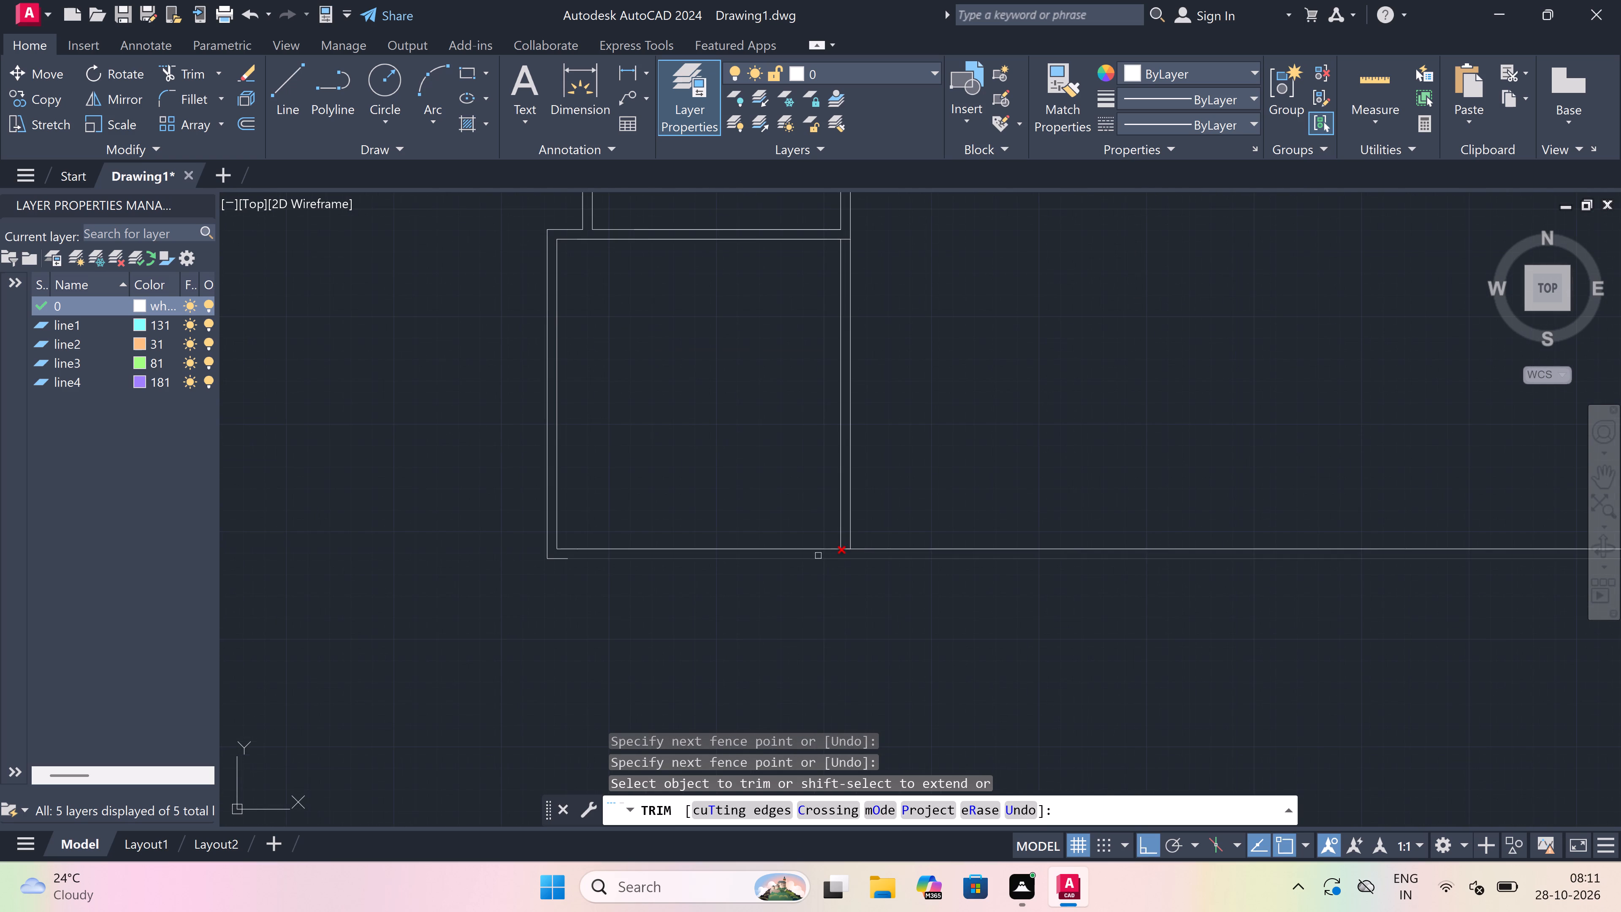
pyautogui.scroll(4, 835, 558)
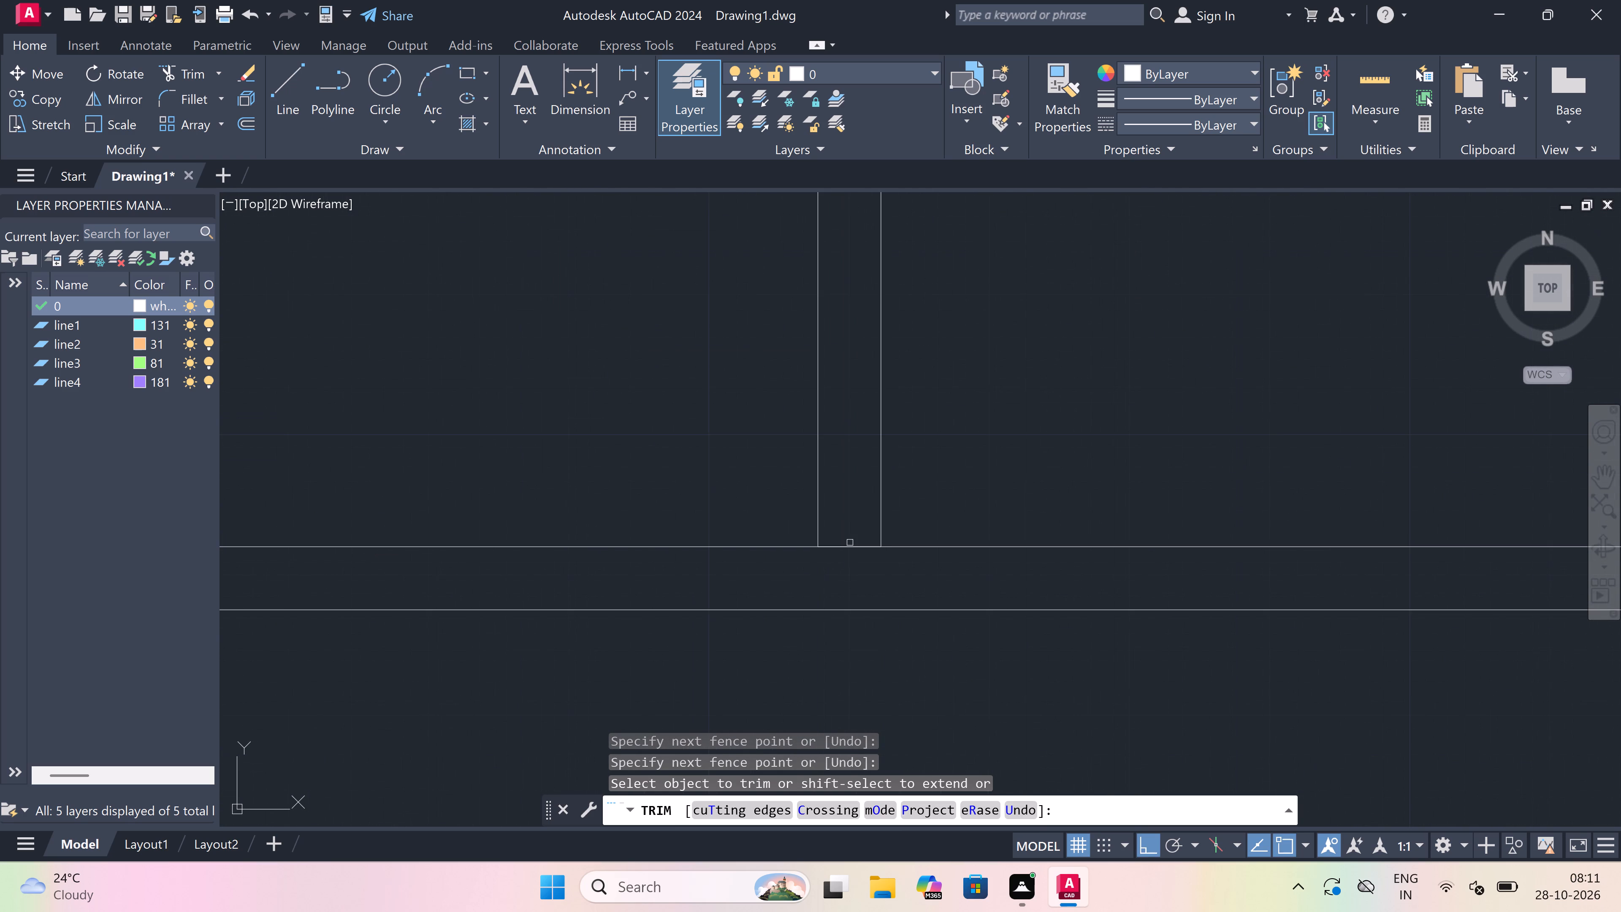
pyautogui.click(850, 543)
pyautogui.click(854, 563)
pyautogui.scroll(-6, 626, 564)
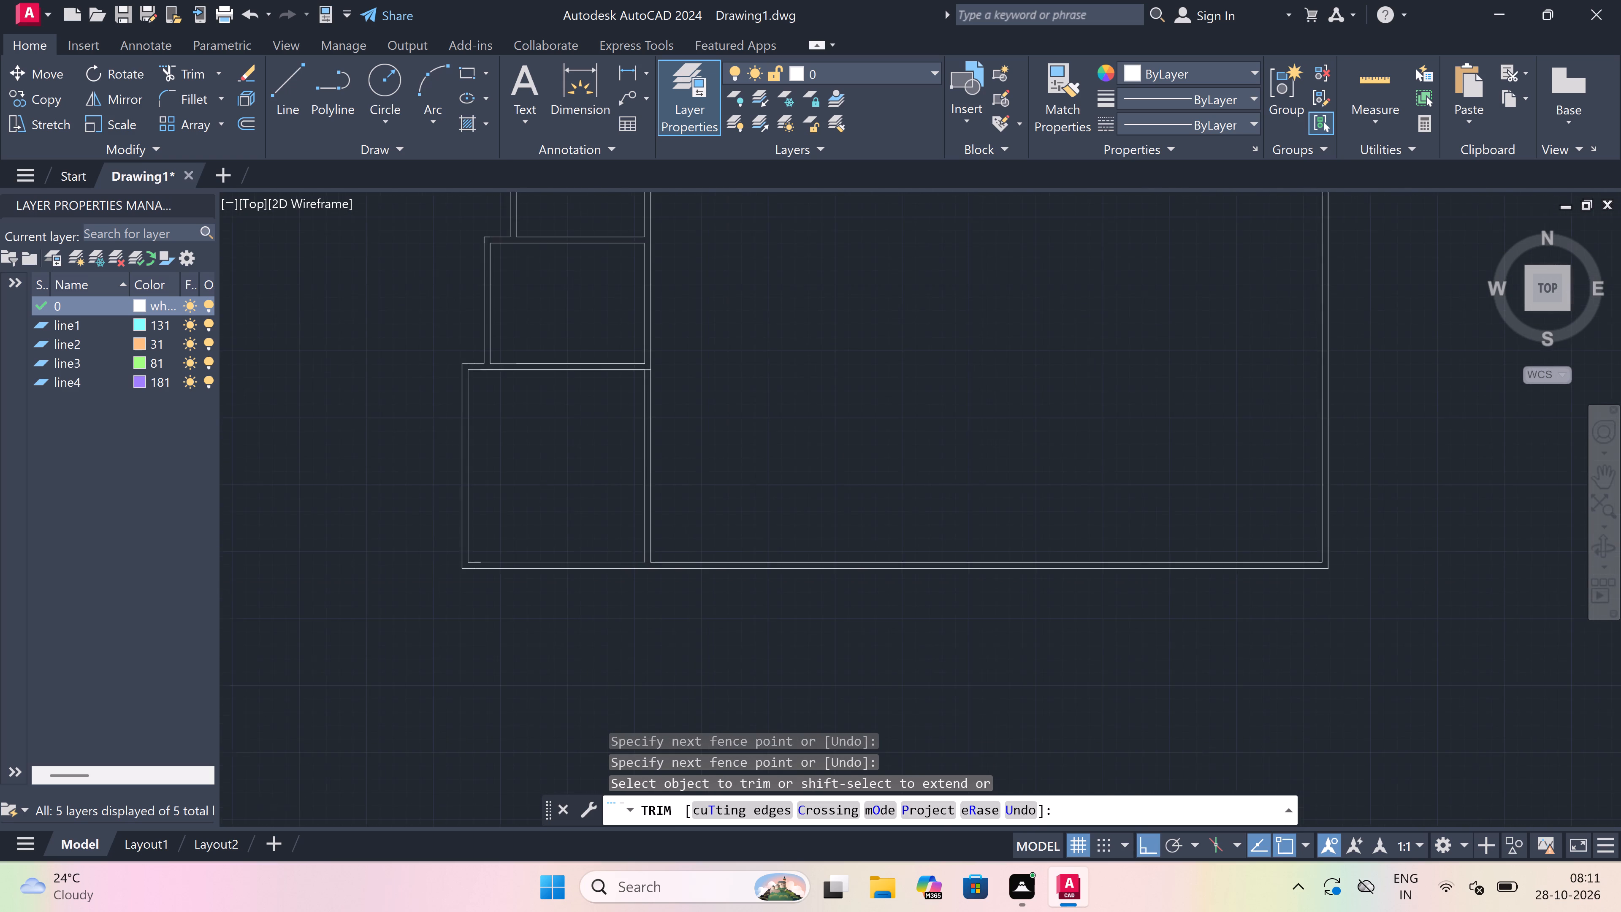
pyautogui.scroll(3, 627, 427)
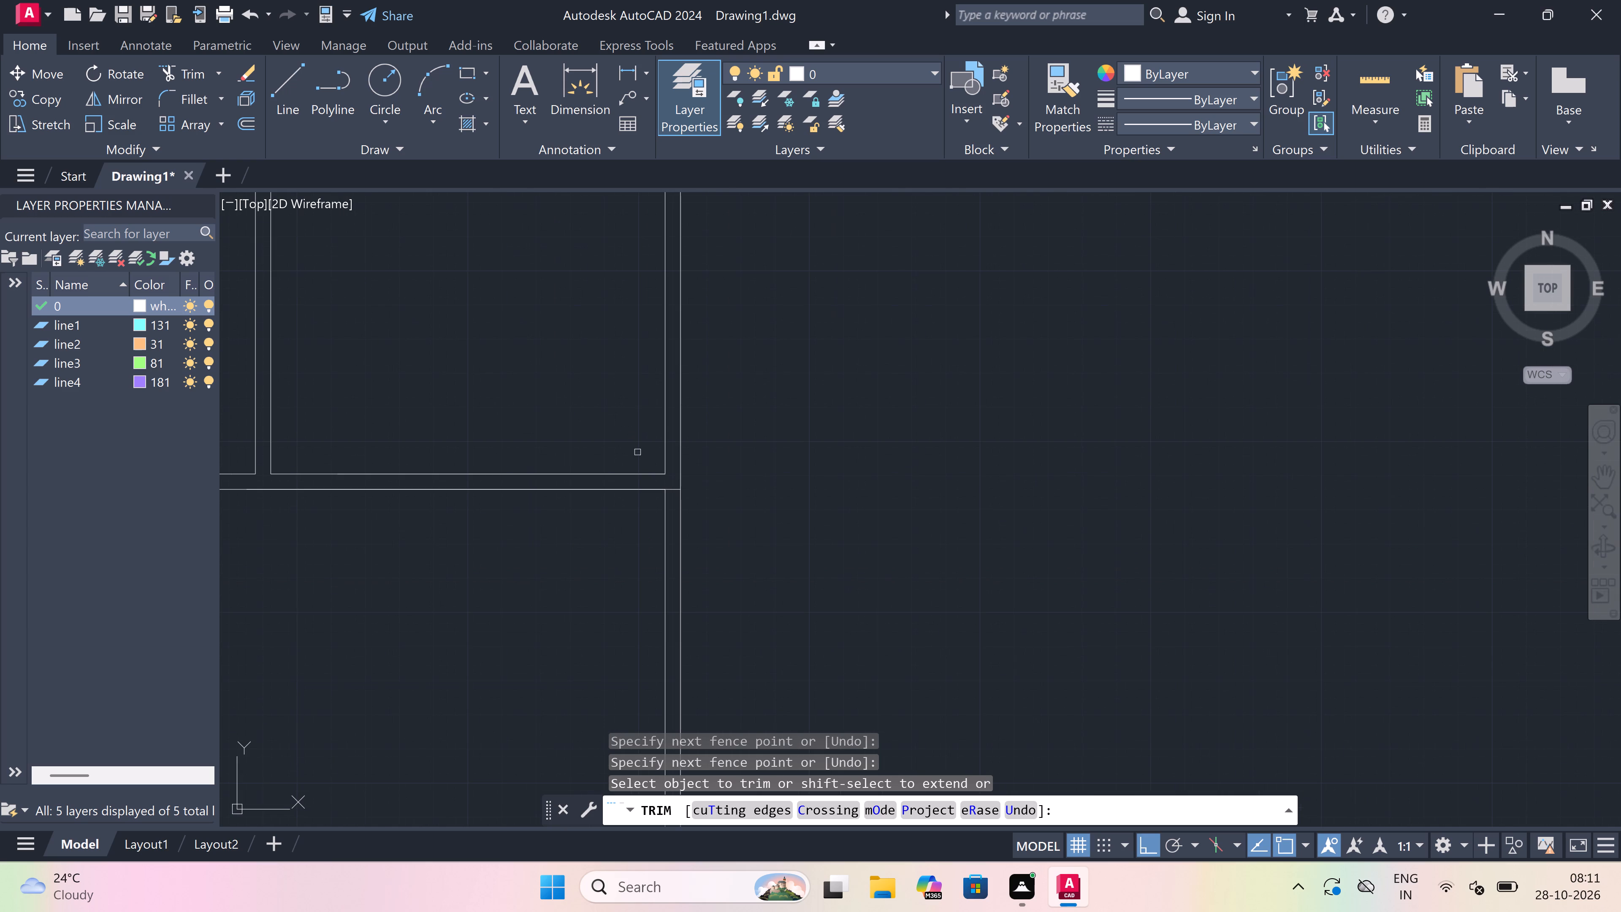
pyautogui.scroll(2, 666, 478)
pyautogui.click(680, 485)
pyautogui.click(680, 551)
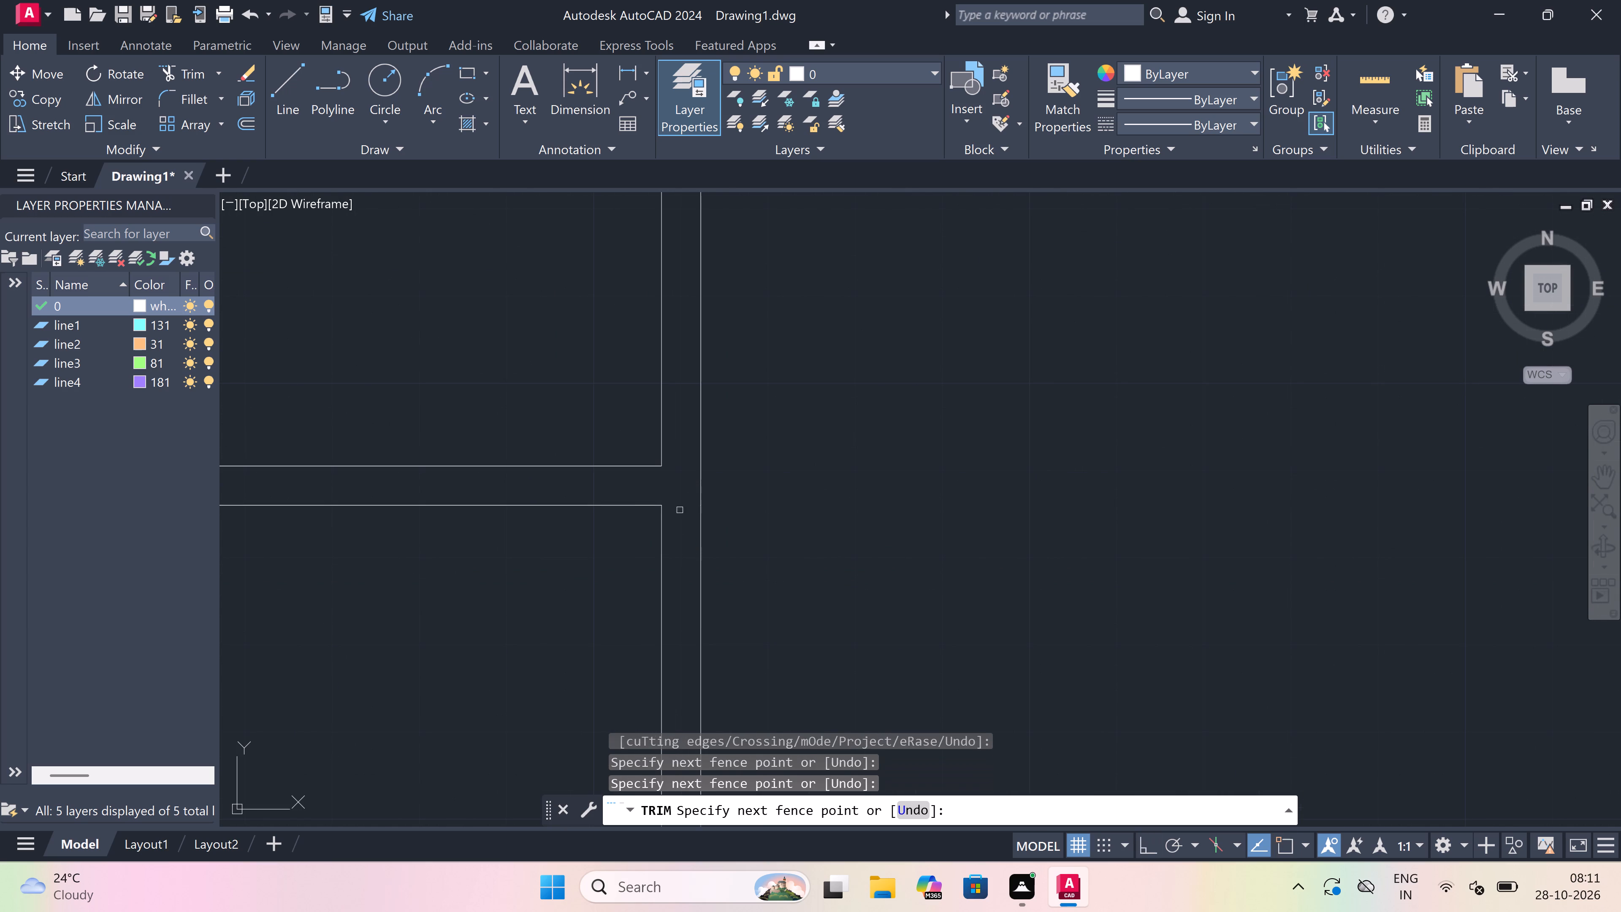
pyautogui.press('Escape')
# Offset the right line of the lowest-left room's right wall 4' to the right.
pyautogui.scroll(-4, 695, 494)
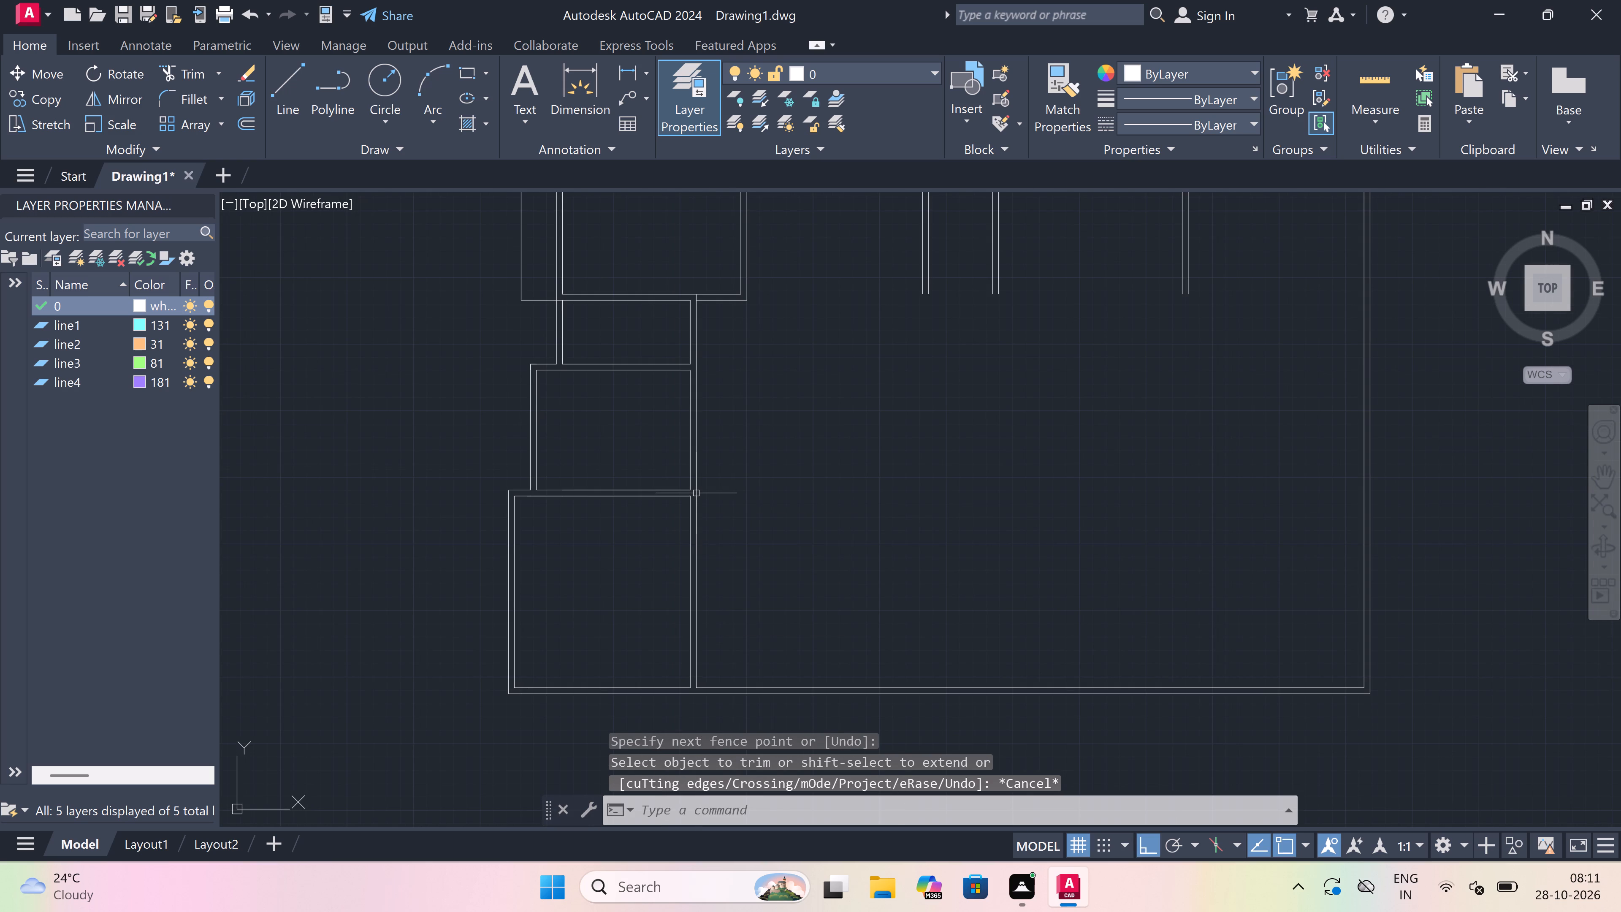
pyautogui.scroll(2, 706, 531)
pyautogui.scroll(-3, 706, 531)
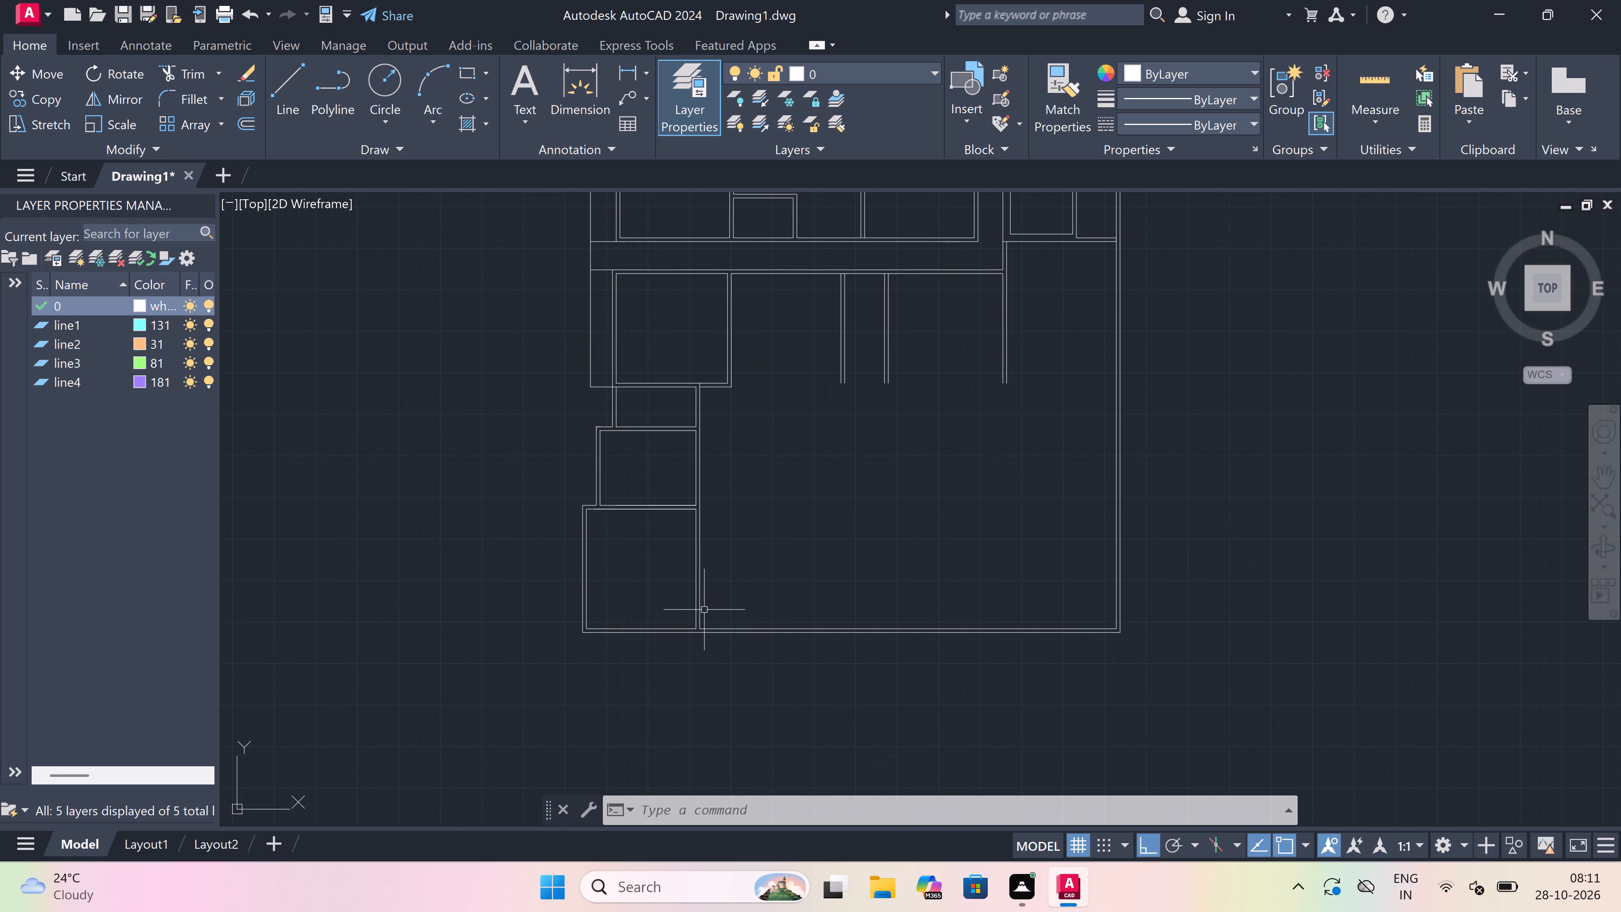
pyautogui.scroll(2, 704, 610)
pyautogui.press('o')
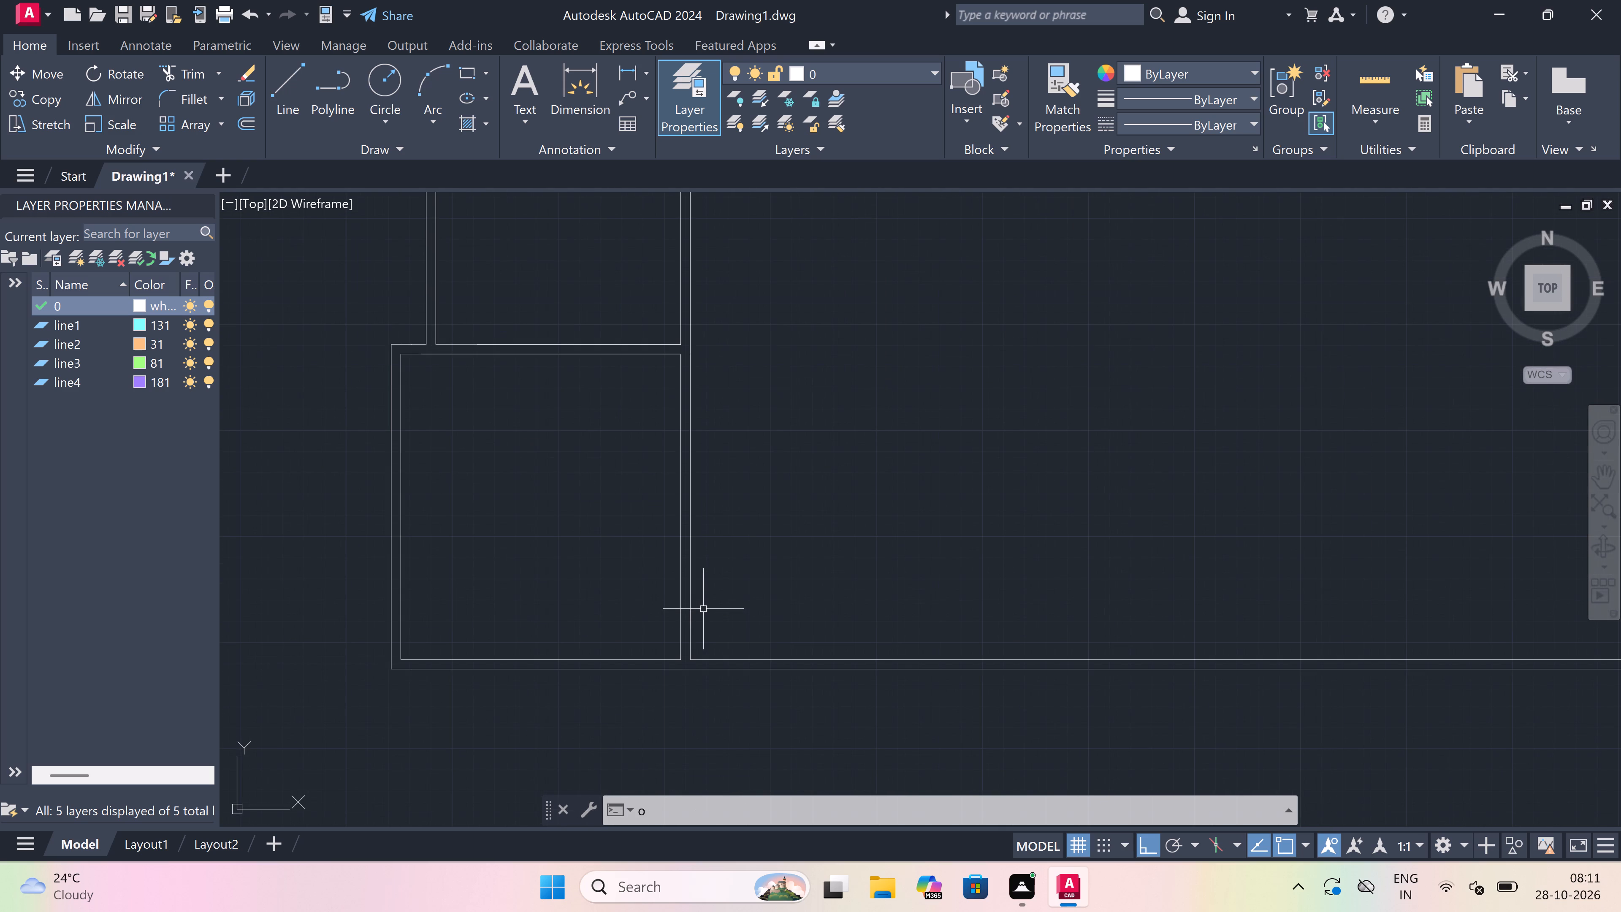
pyautogui.press('space')
pyautogui.moveTo(691, 581); pyautogui.dragTo(719, 579)
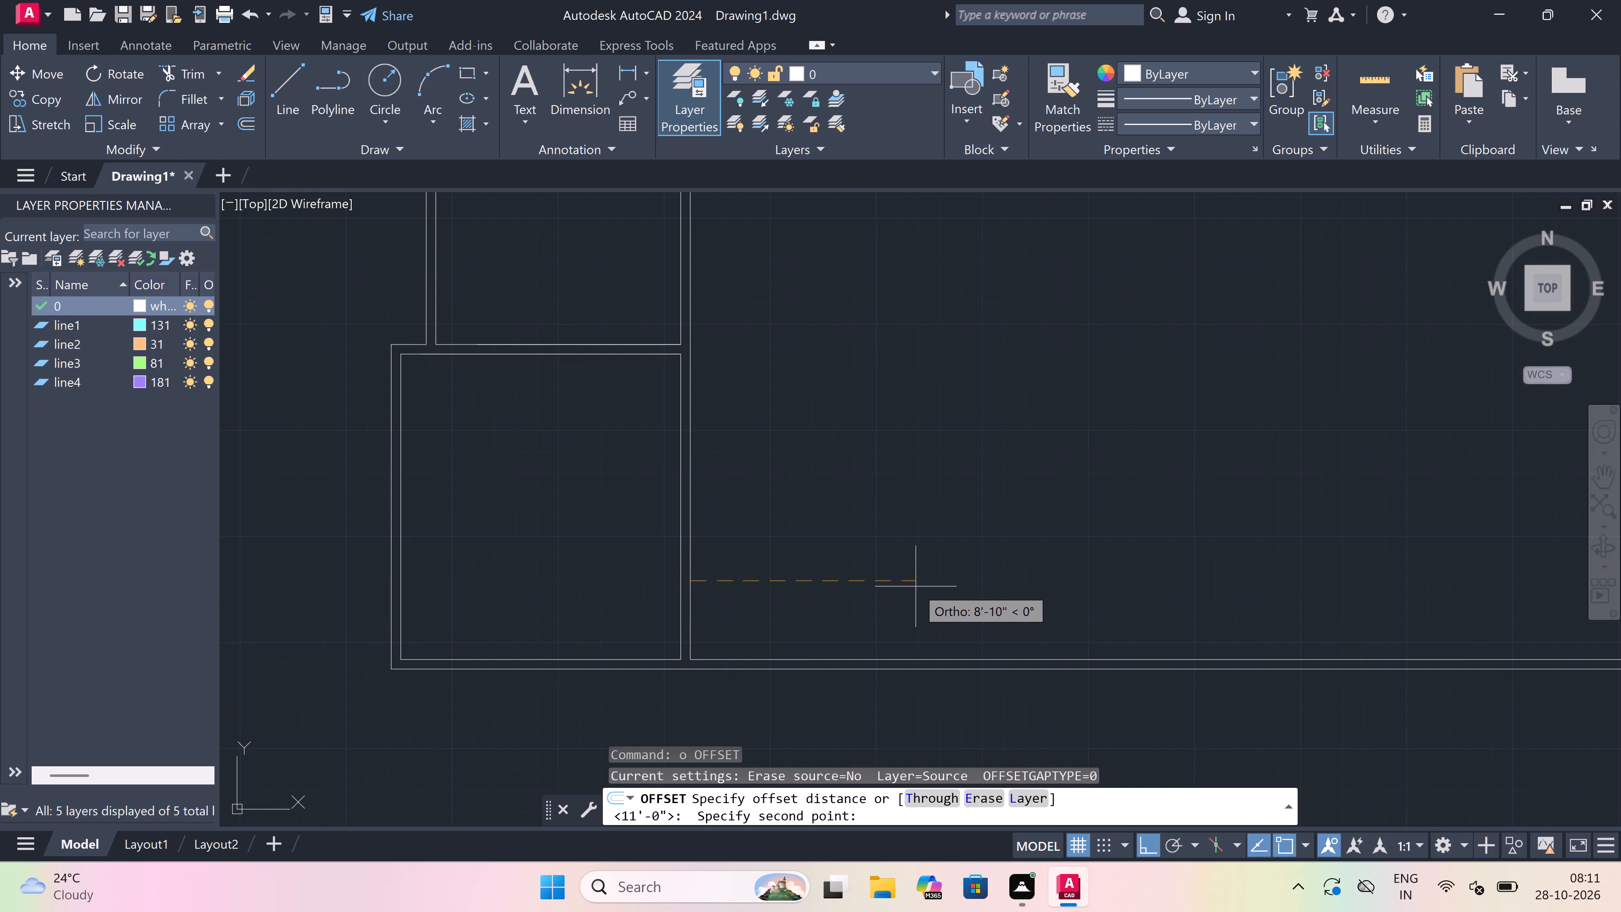
pyautogui.write("4'")
pyautogui.press('space')
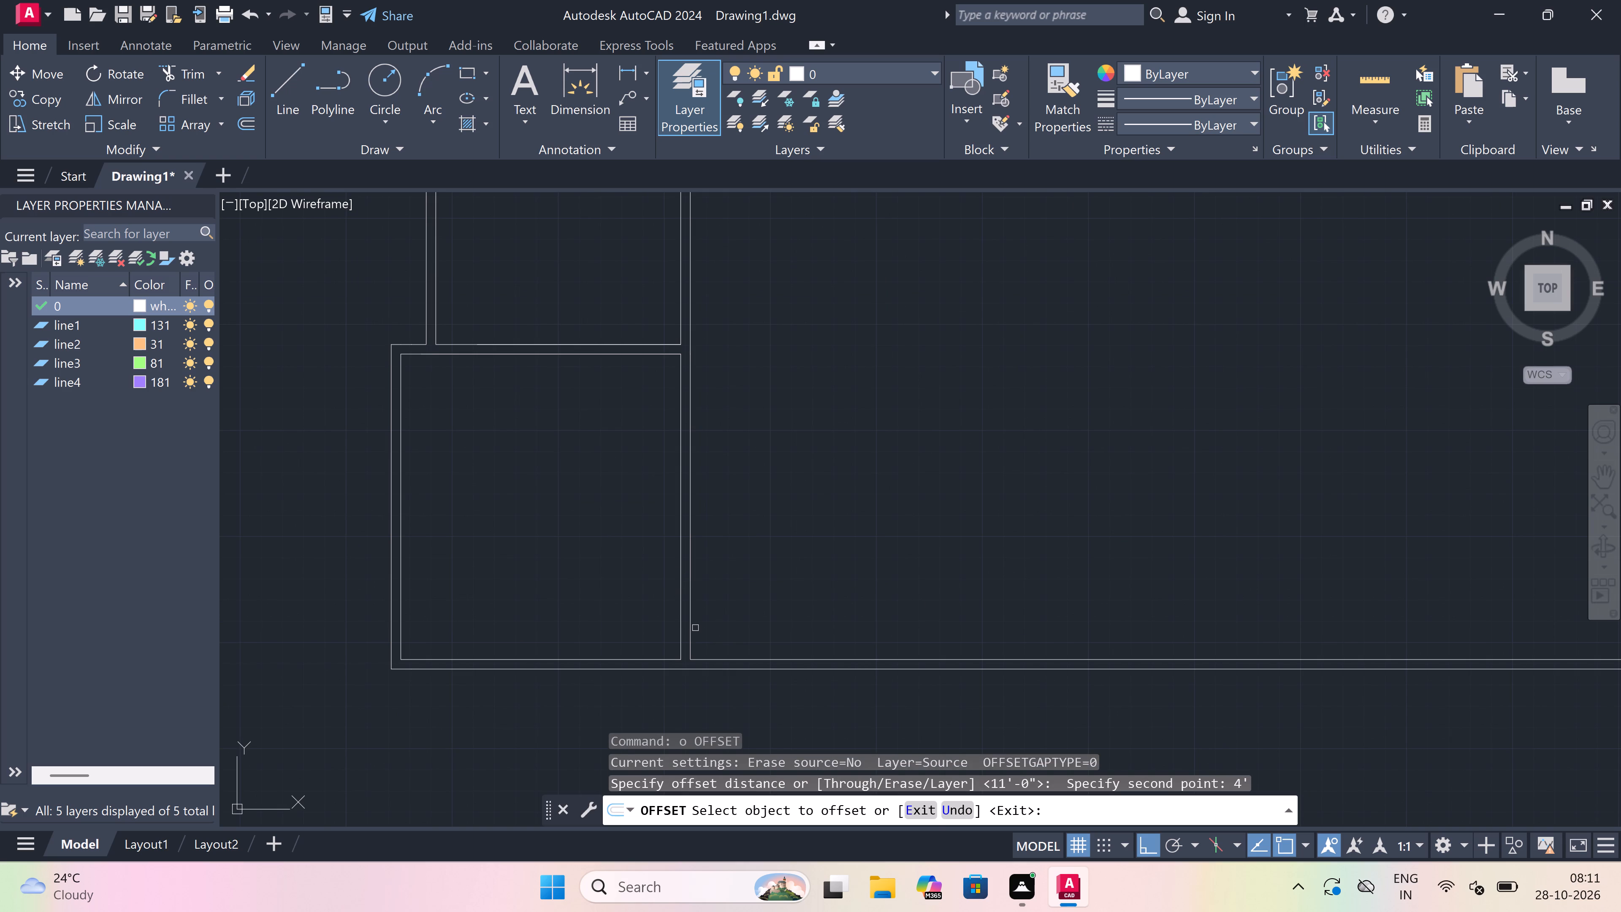
pyautogui.moveTo(689, 619); pyautogui.dragTo(832, 610)
pyautogui.click(857, 610)
pyautogui.press('Escape')
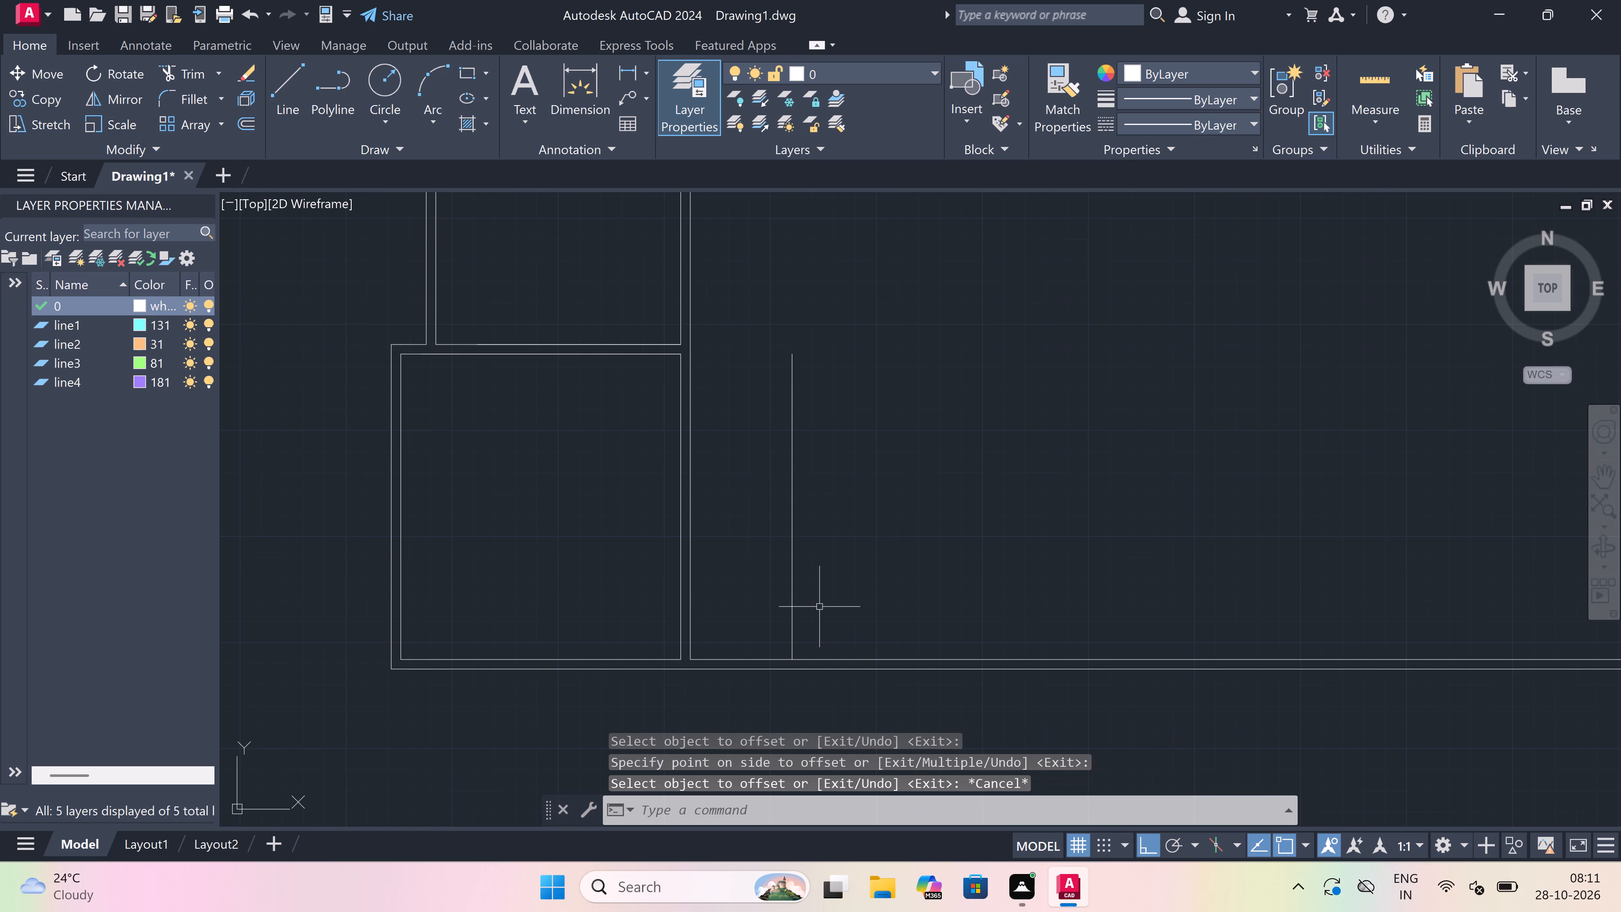
# Offset the new vertical line 4.5" to the right to form the small room's right wall.
pyautogui.press('space')
pyautogui.moveTo(790, 615); pyautogui.dragTo(799, 613)
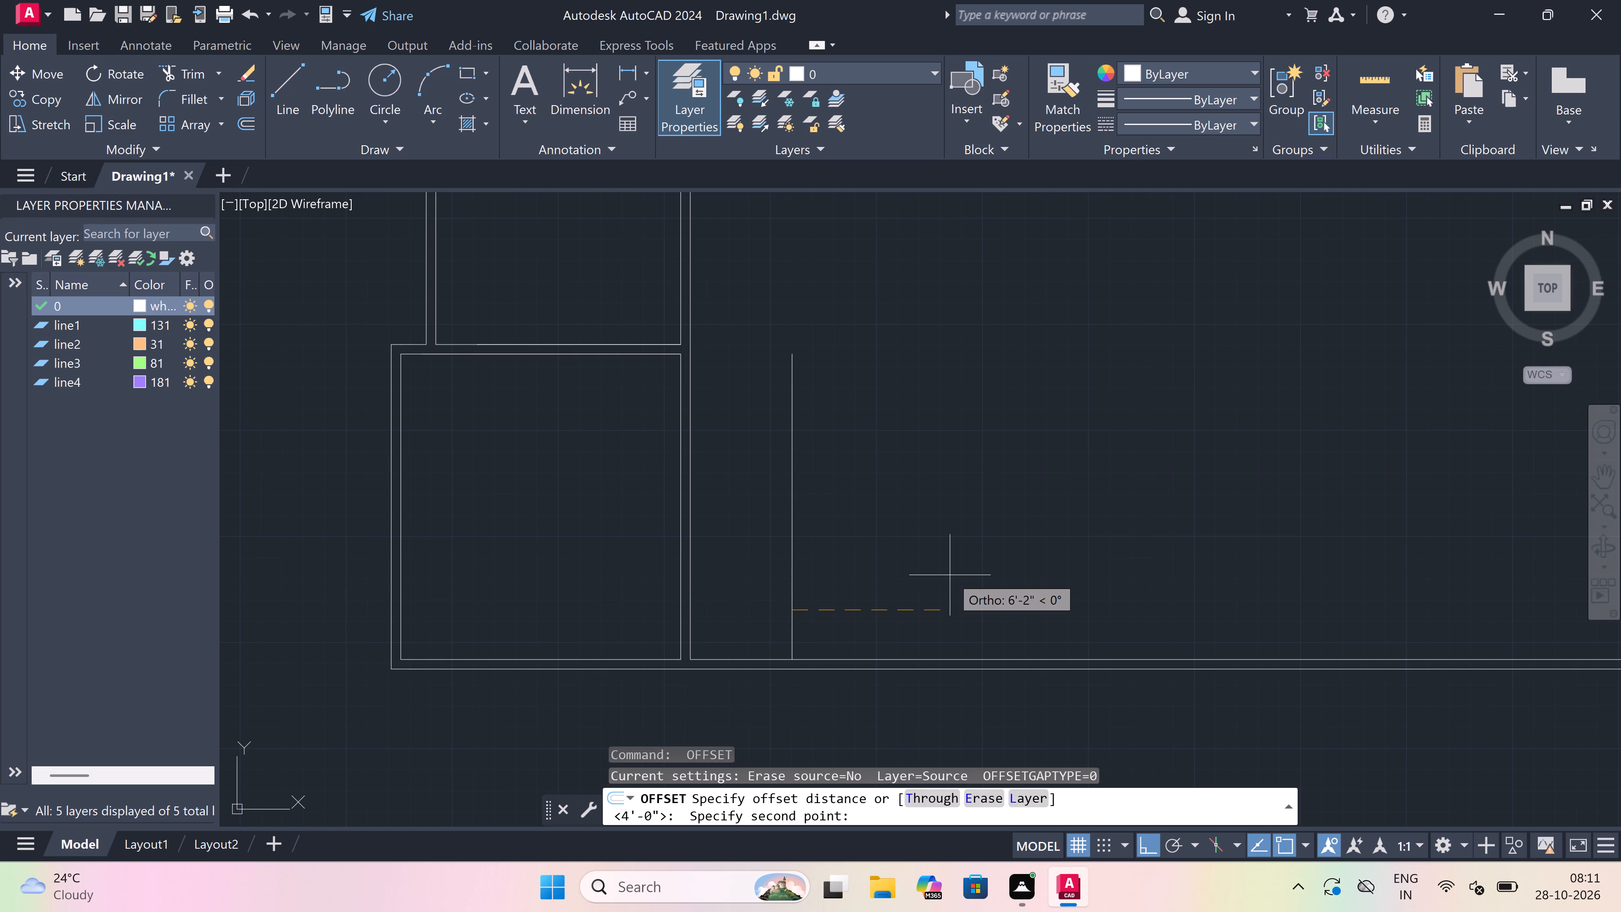
pyautogui.write('4.5')
pyautogui.hotkey('shift', '"')
pyautogui.press('space')
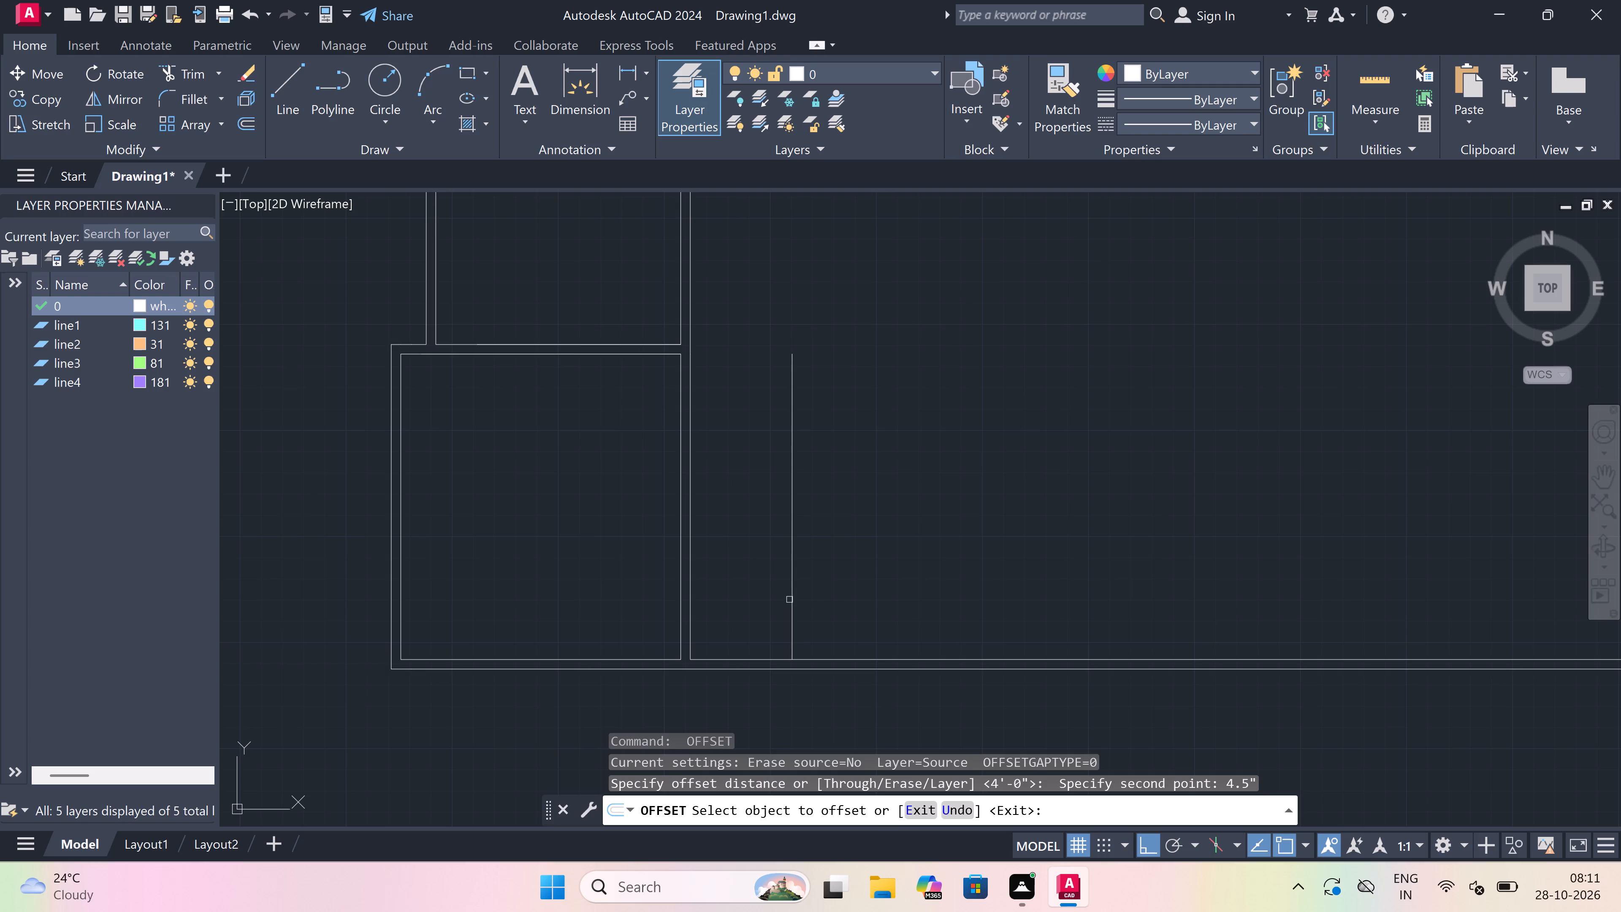
pyautogui.moveTo(789, 600); pyautogui.dragTo(845, 594)
pyautogui.click(848, 593)
pyautogui.press('Escape')
# Trim the bottom wall's inner line between the two new vertical wall lines.
pyautogui.write('tr')
pyautogui.press('space')
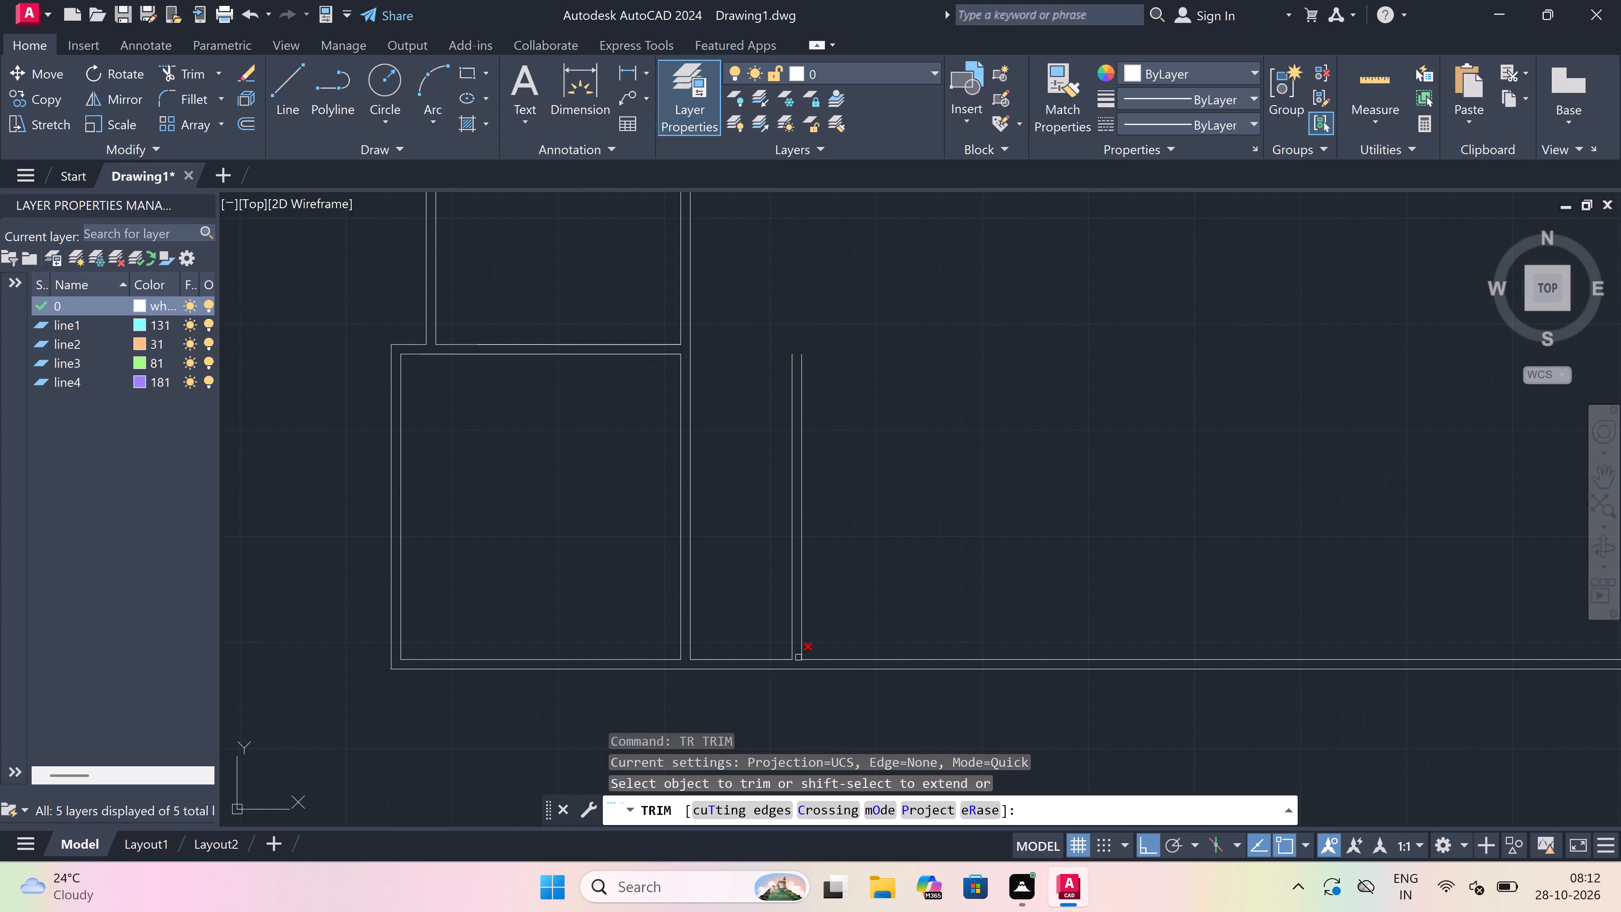
pyautogui.scroll(2, 798, 656)
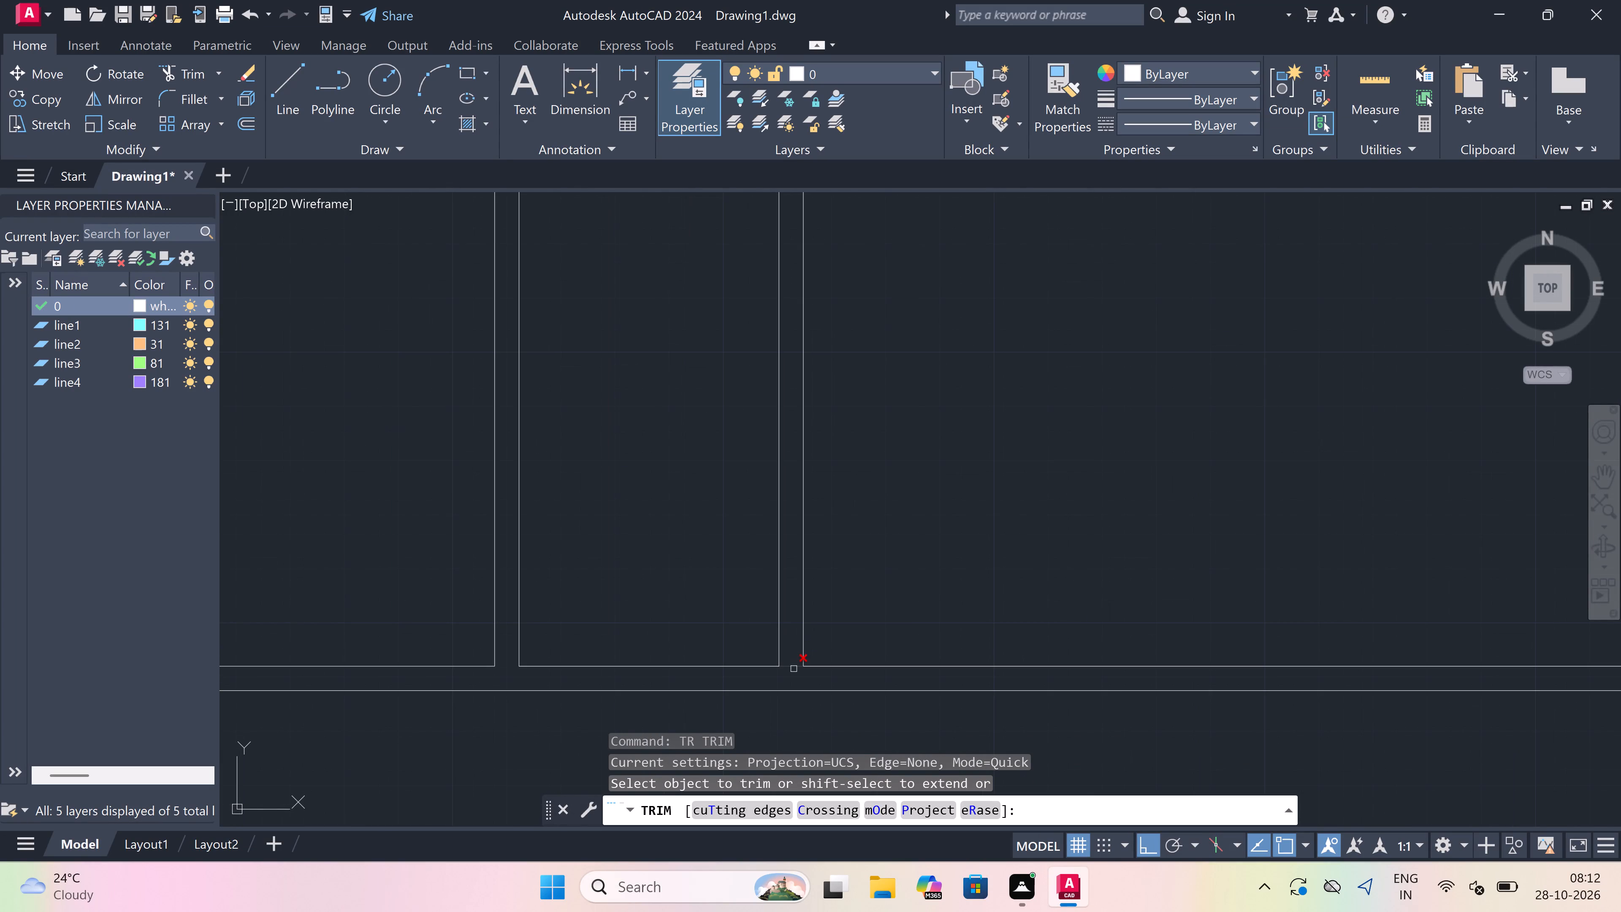
pyautogui.click(794, 669)
pyautogui.press('Escape')
pyautogui.scroll(-3, 794, 668)
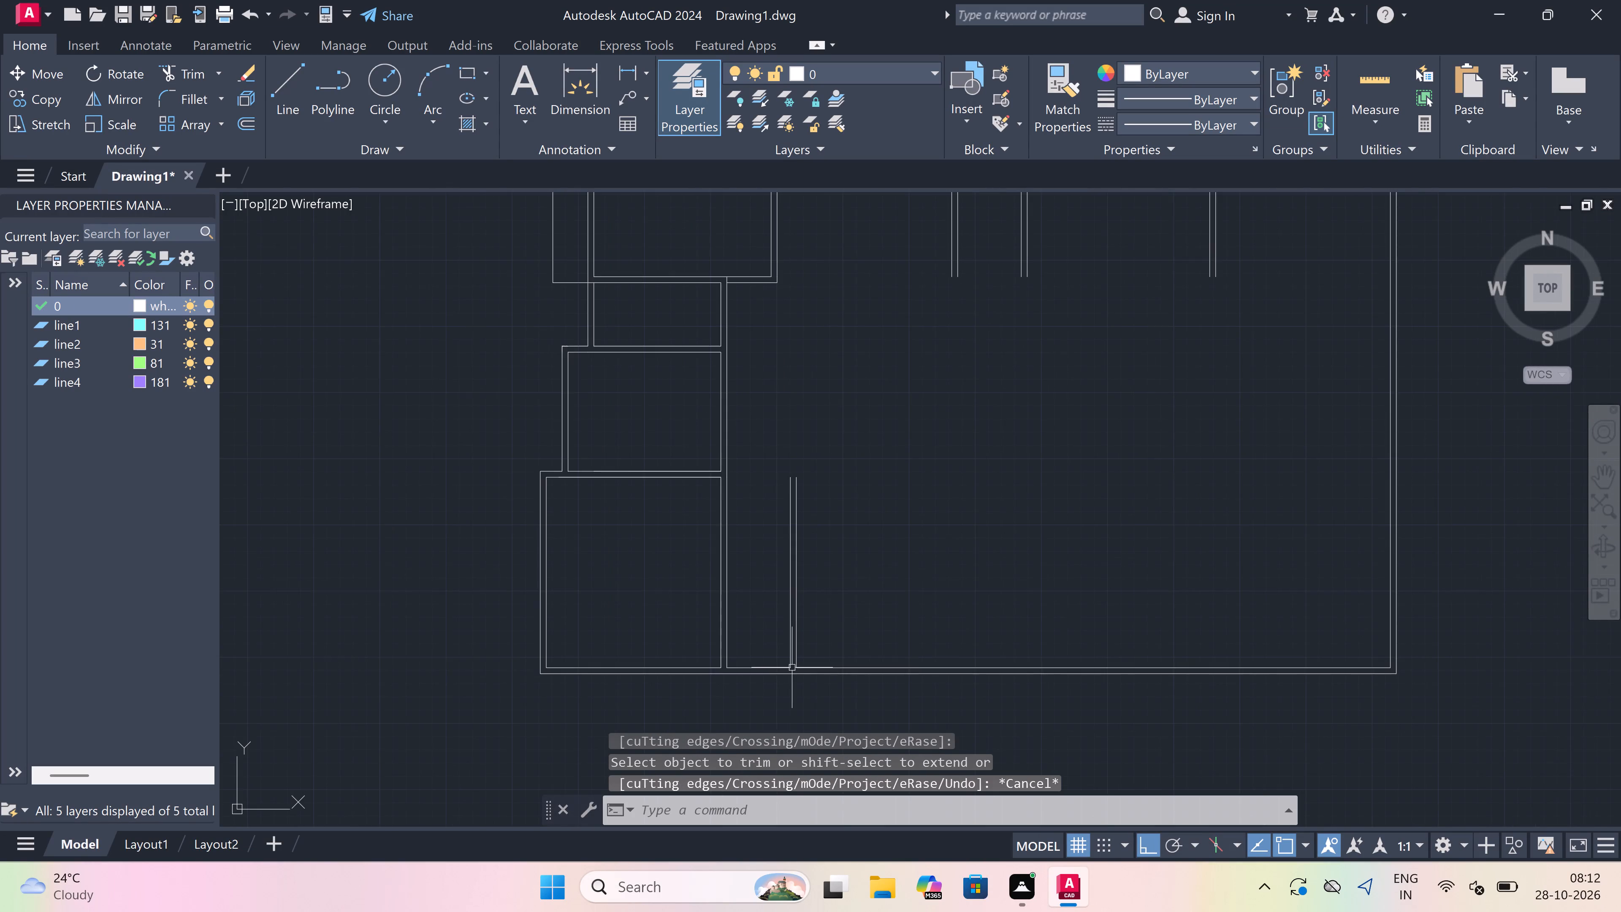
# Offset the bottom wall's inner line within the 4' wide bay 7' upward.
pyautogui.scroll(1, 742, 652)
pyautogui.press('o')
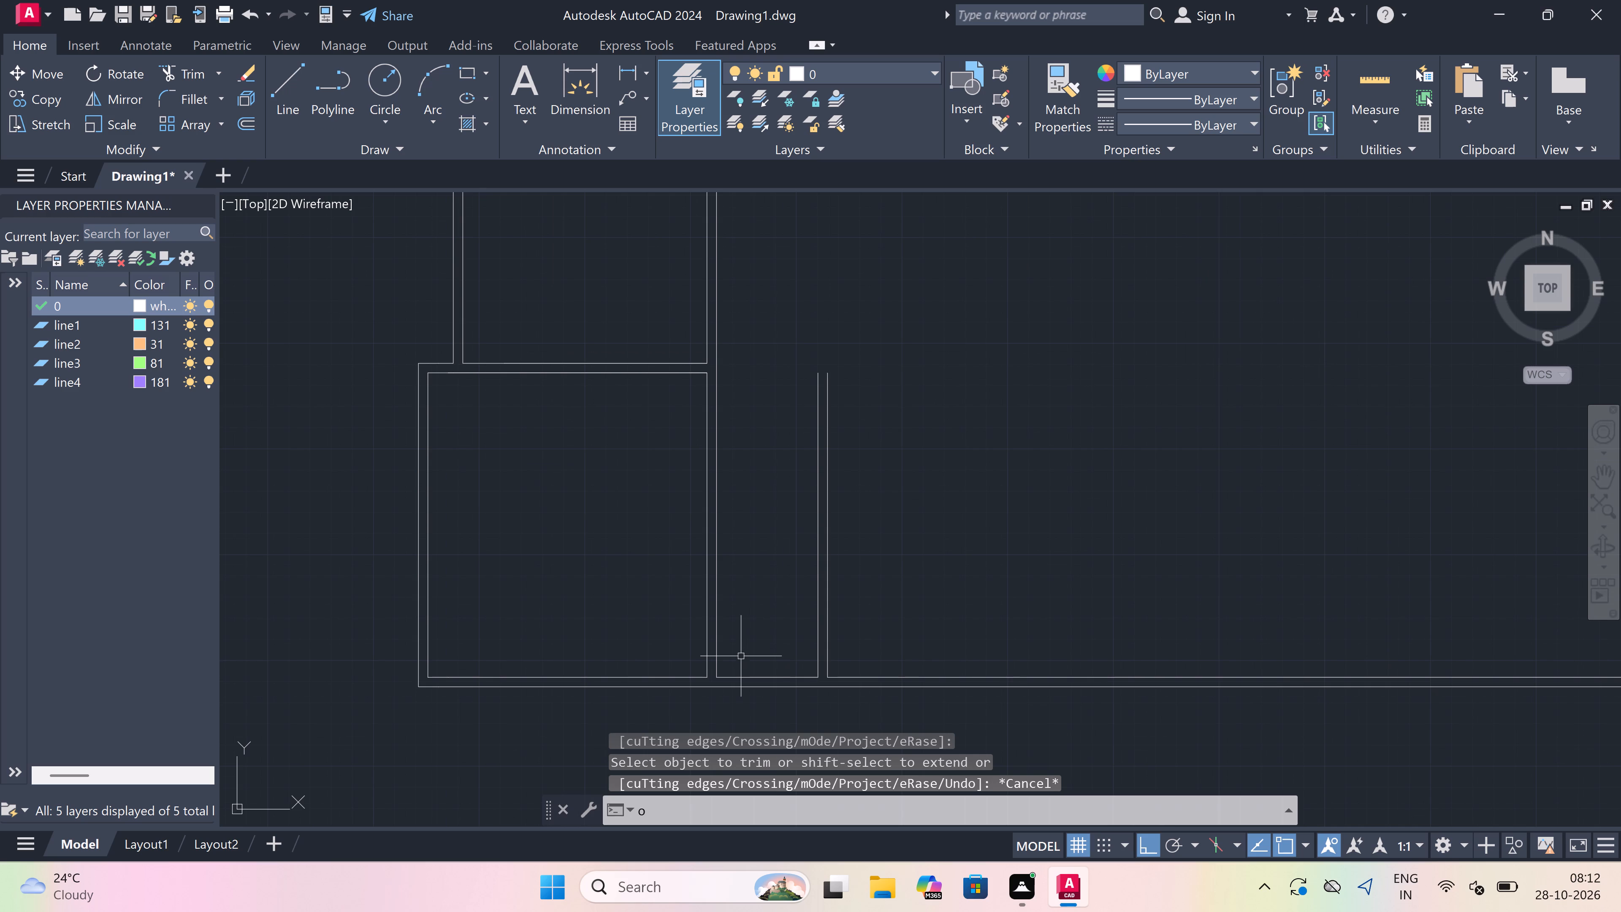
pyautogui.press('space')
pyautogui.moveTo(745, 681); pyautogui.dragTo(749, 590)
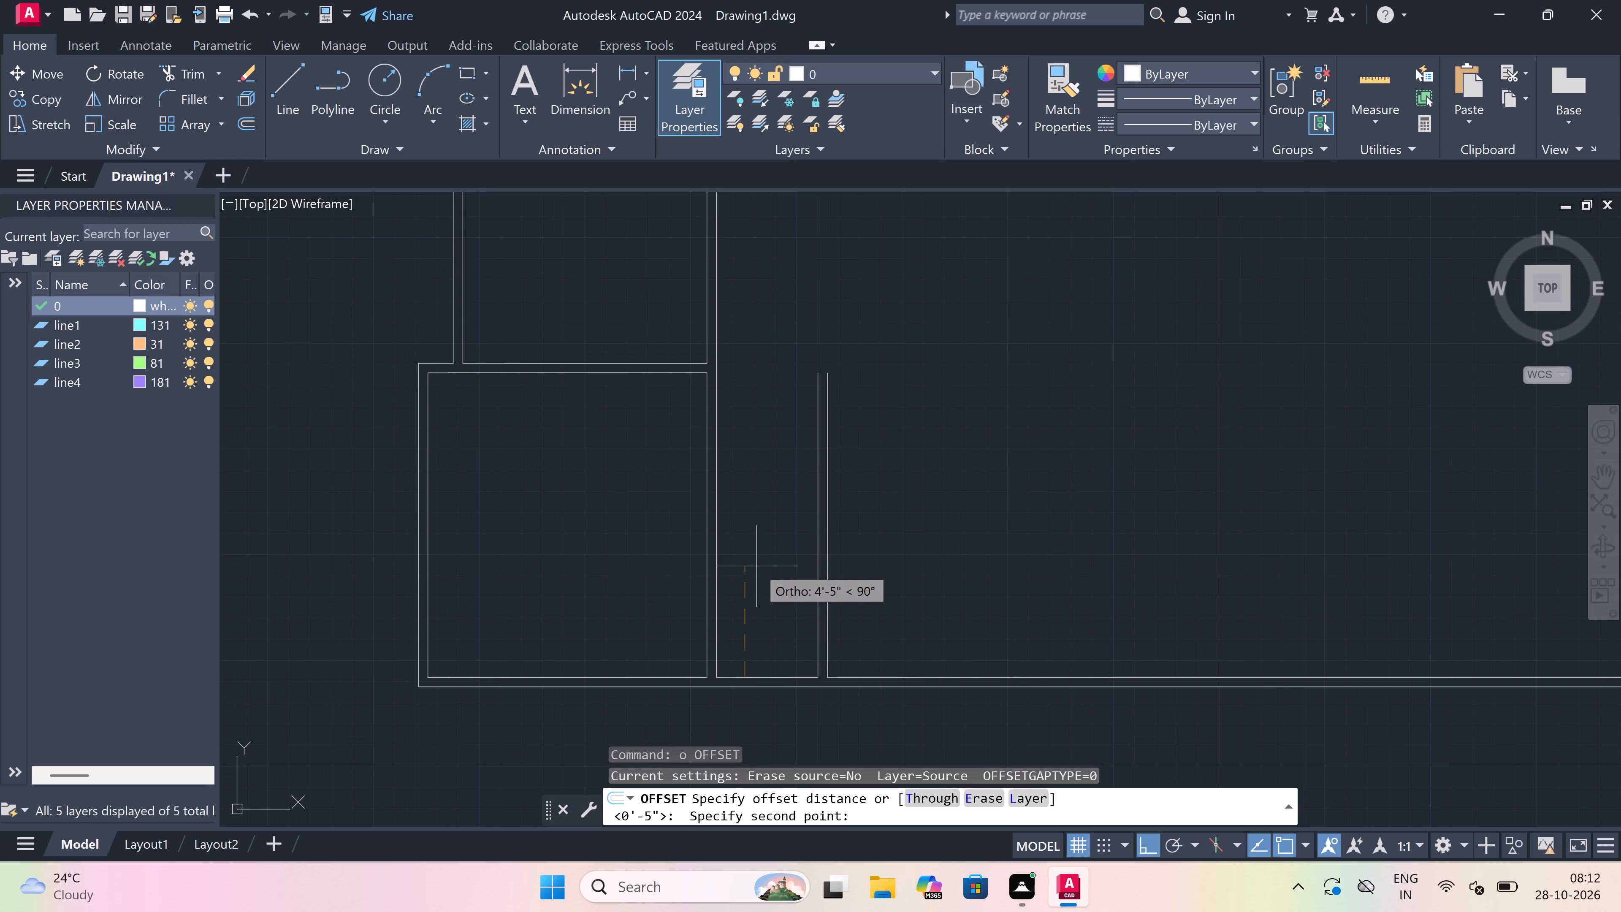
pyautogui.write("7'")
pyautogui.press('space')
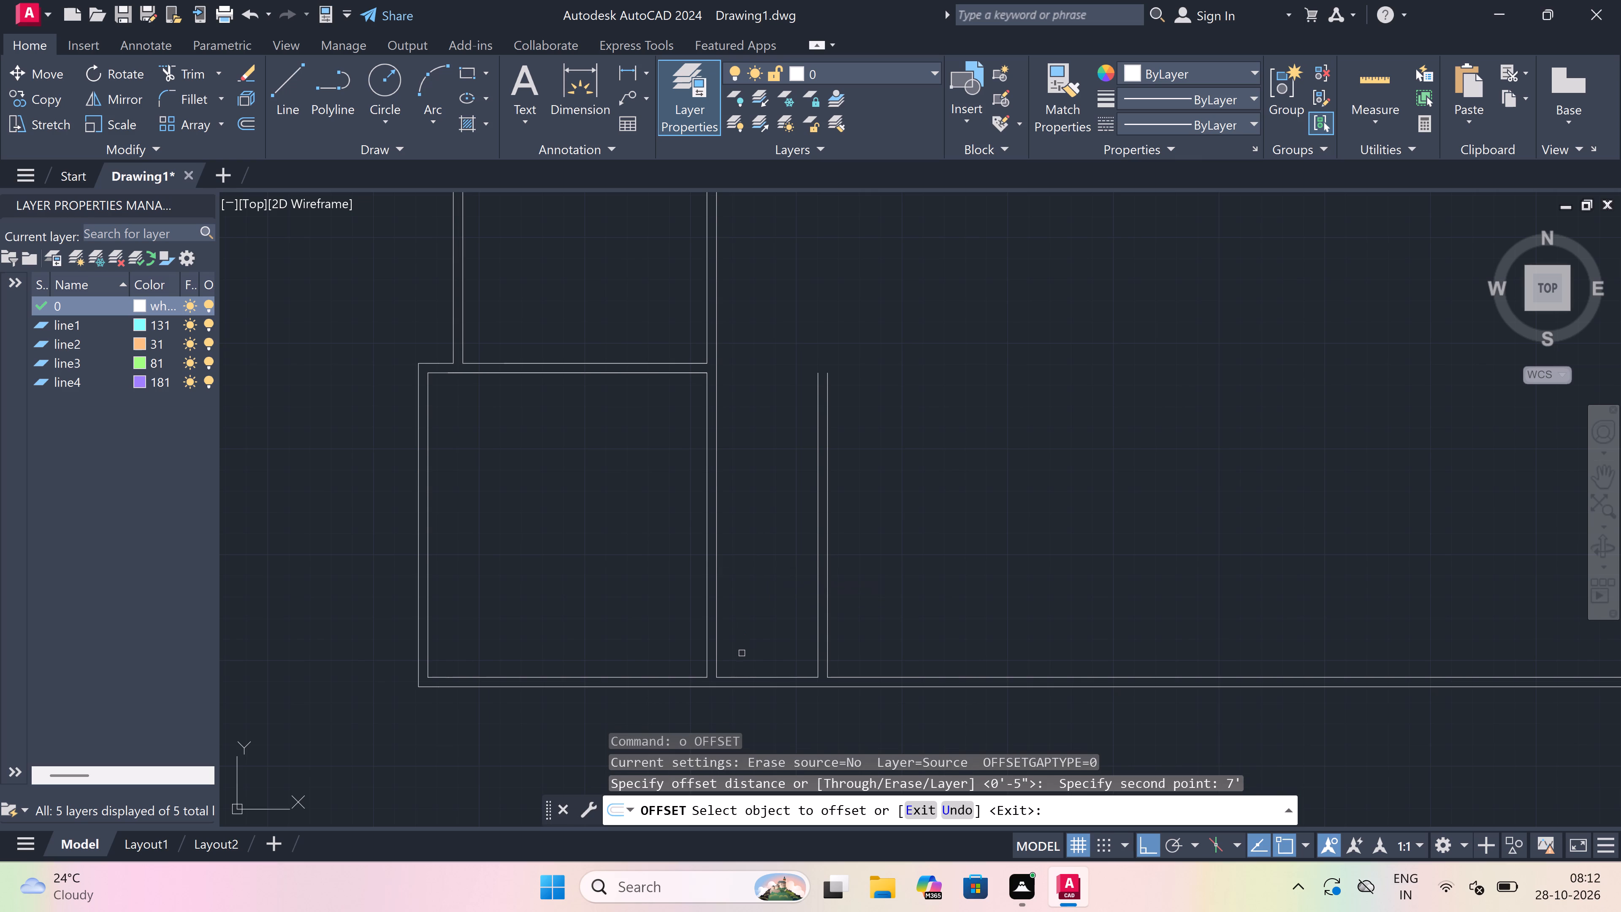
pyautogui.moveTo(747, 678); pyautogui.dragTo(744, 638)
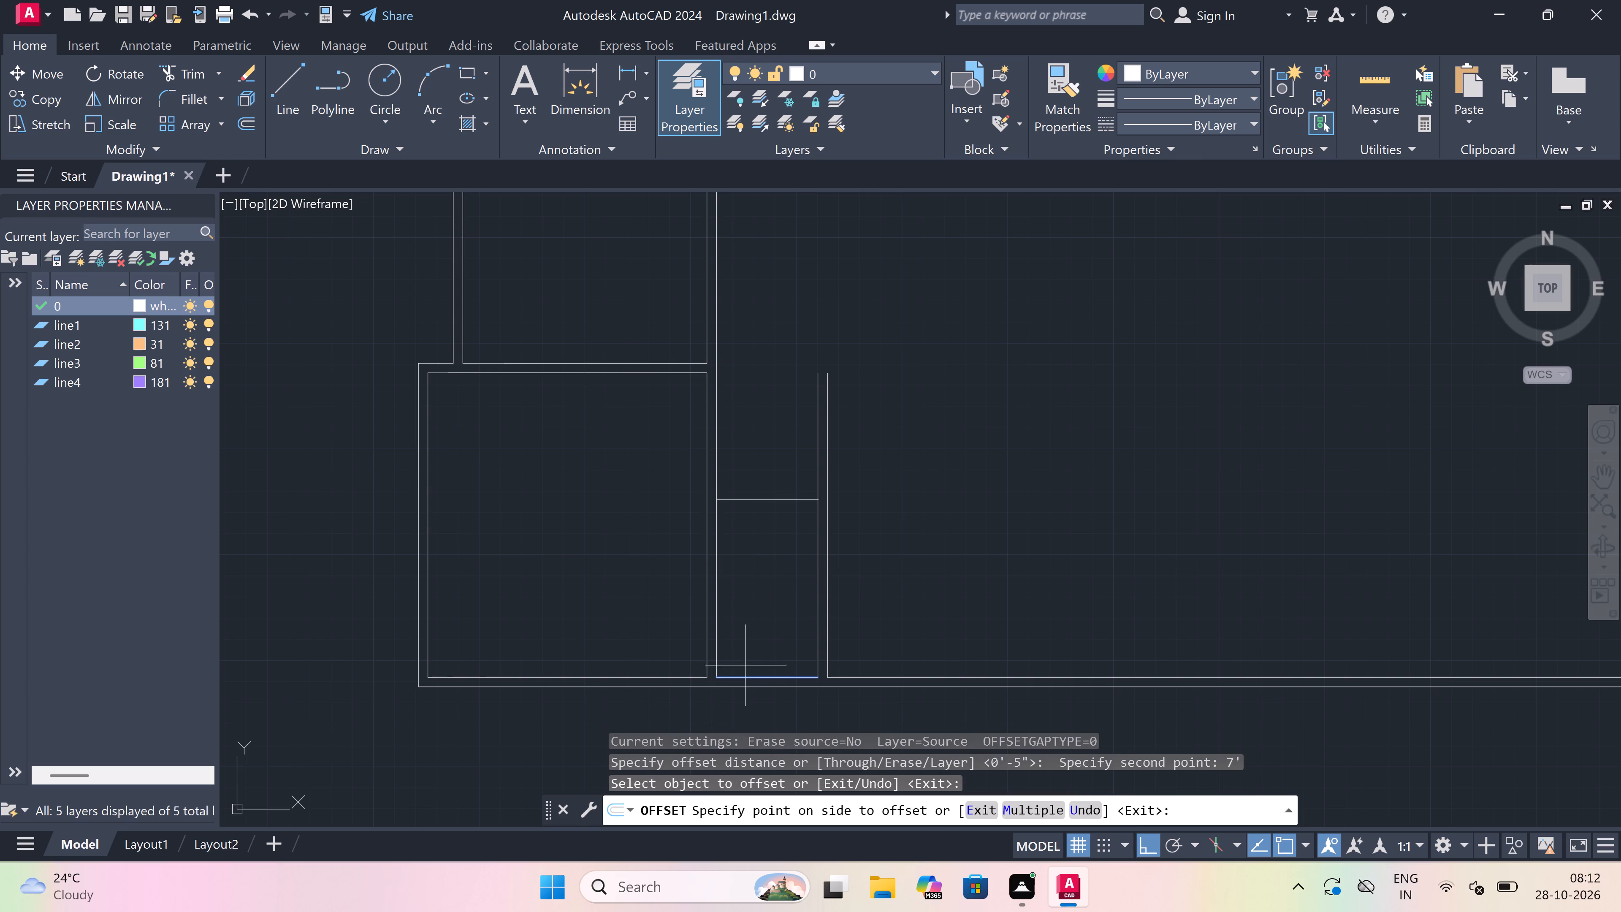
pyautogui.click(748, 589)
pyautogui.press('Escape')
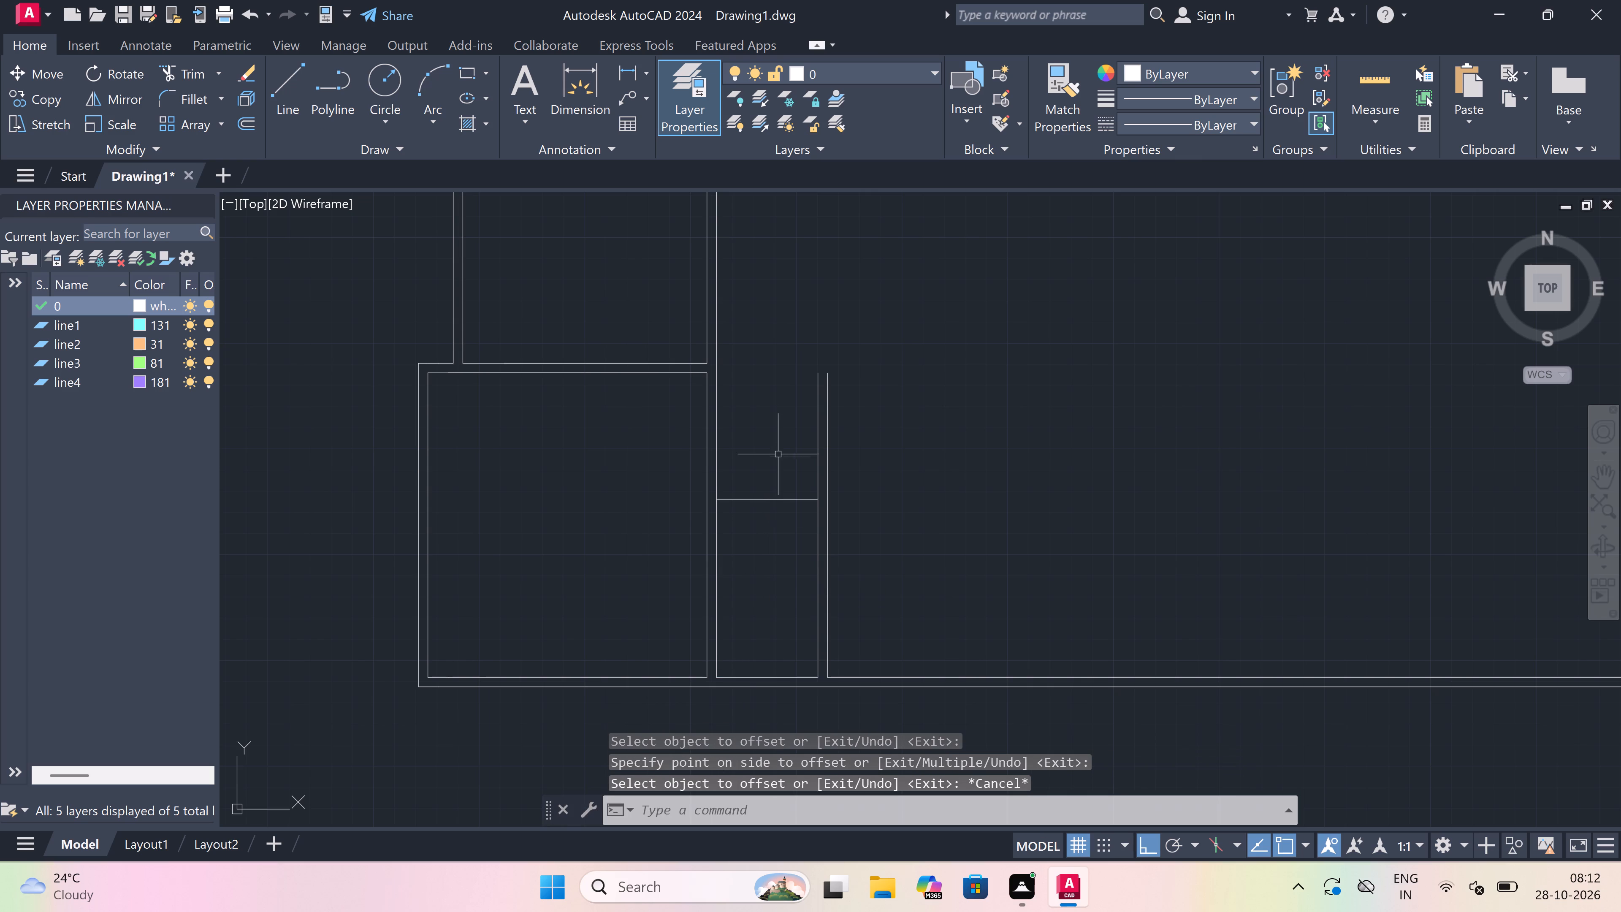
# Offset the new horizontal line 4.5" upward to form the small room's top wall.
pyautogui.press('space')
pyautogui.moveTo(766, 501); pyautogui.dragTo(770, 490)
pyautogui.scroll(2, 773, 467)
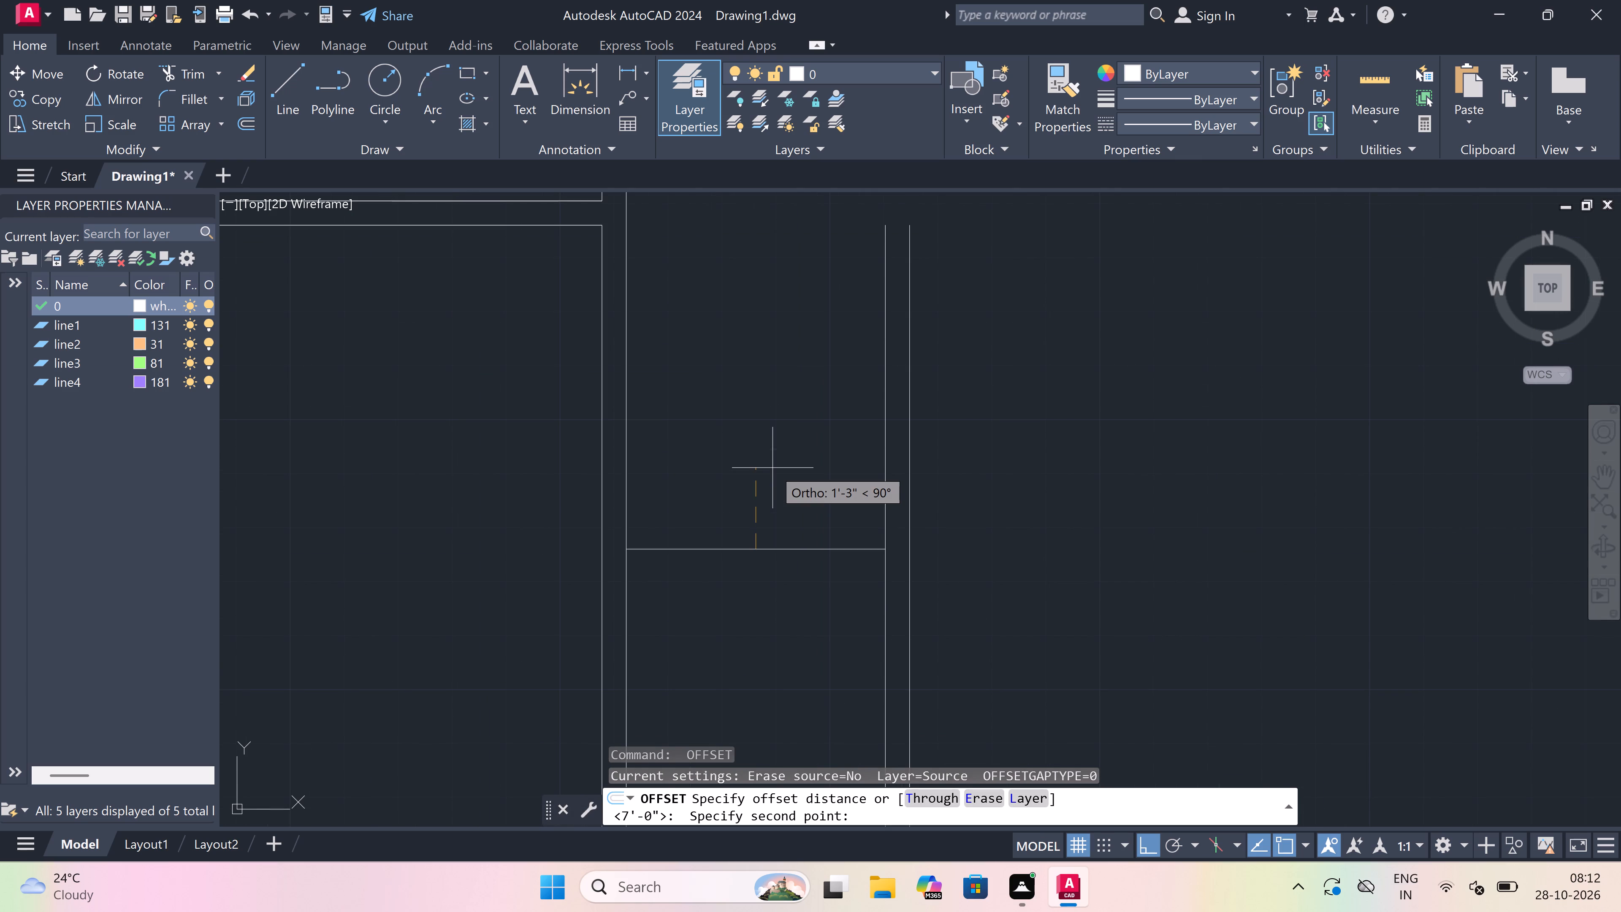
pyautogui.press('4')
pyautogui.press('.')
pyautogui.press('5')
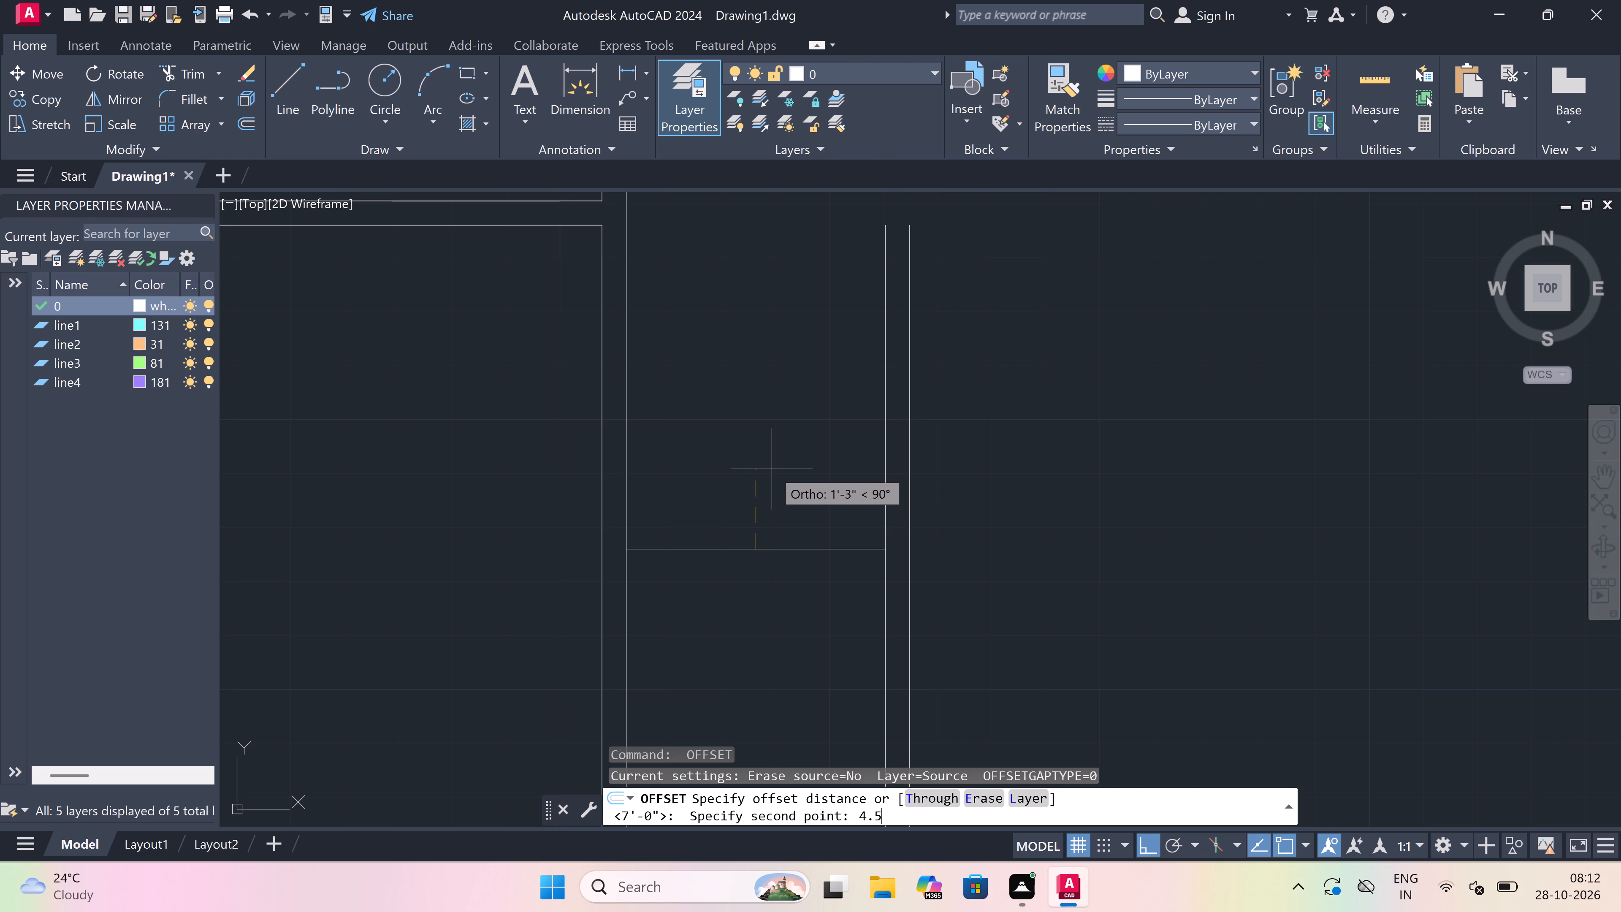
pyautogui.hotkey('shift', '"')
pyautogui.press('space')
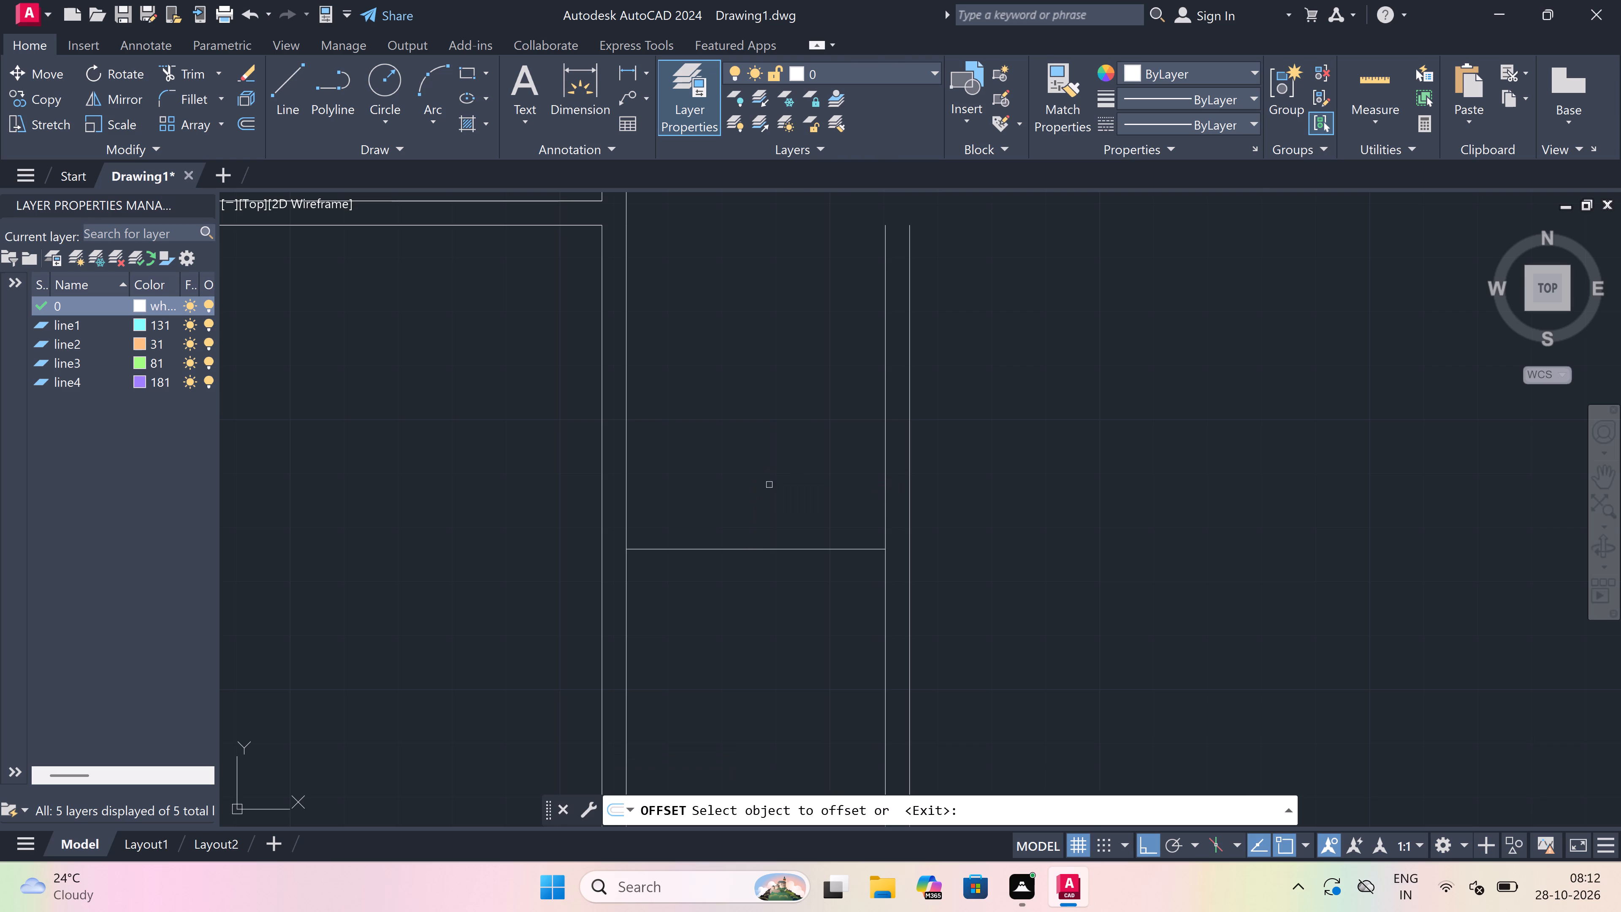
pyautogui.moveTo(753, 551); pyautogui.dragTo(753, 515)
pyautogui.click(756, 496)
pyautogui.press('Escape')
# Extend the small room's upper top-wall line to the outer line of its right wall.
pyautogui.press('e')
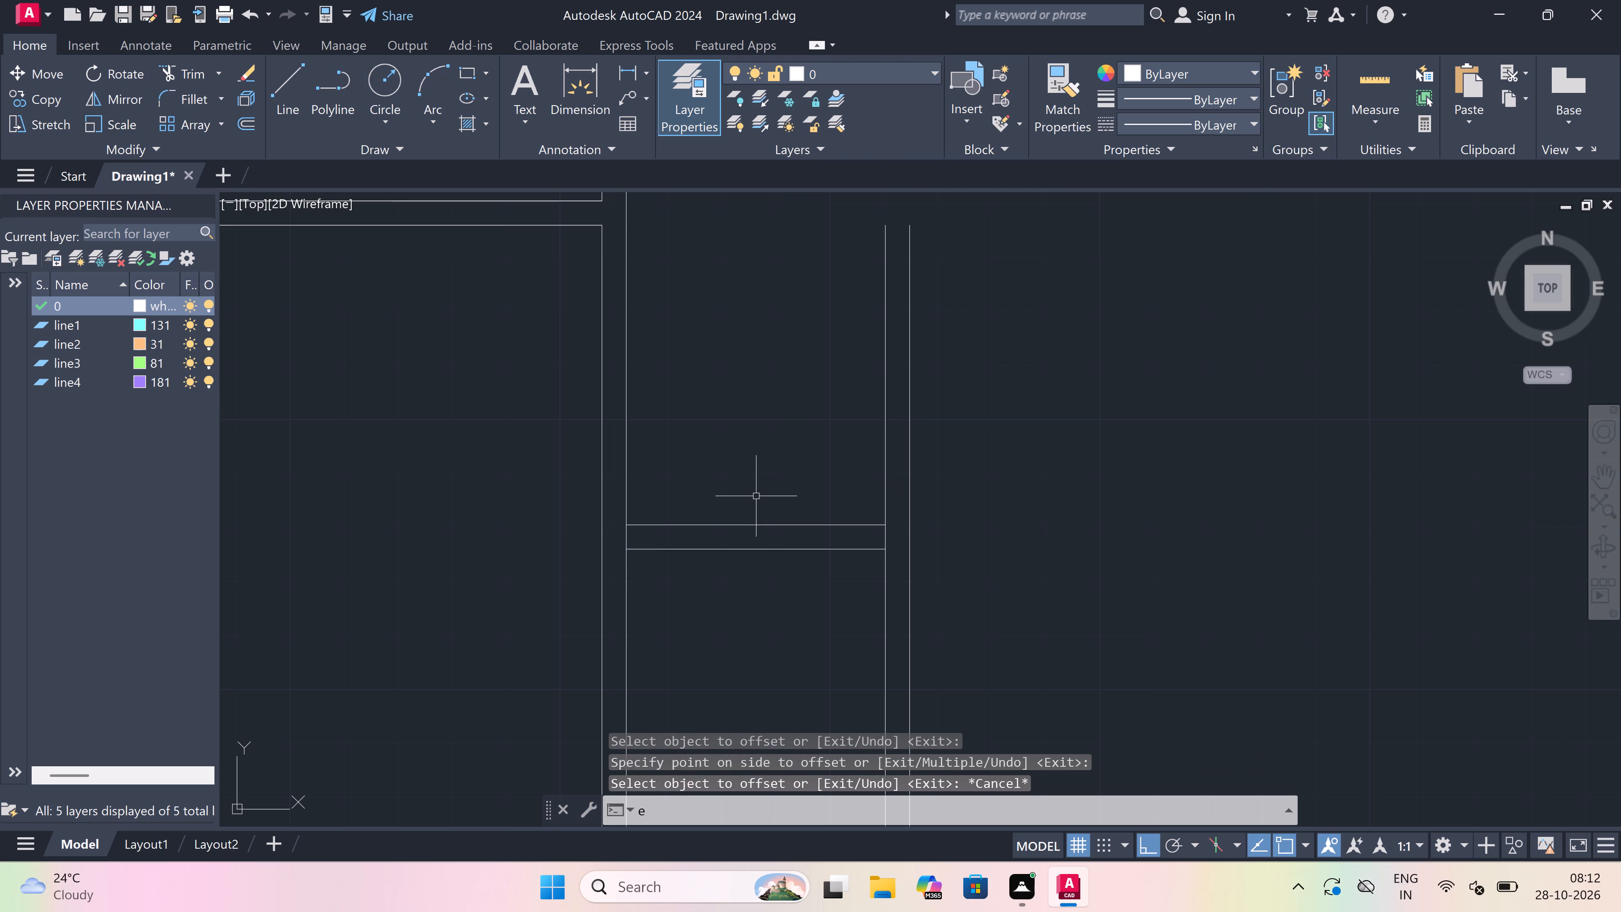
pyautogui.press('x')
pyautogui.press('space')
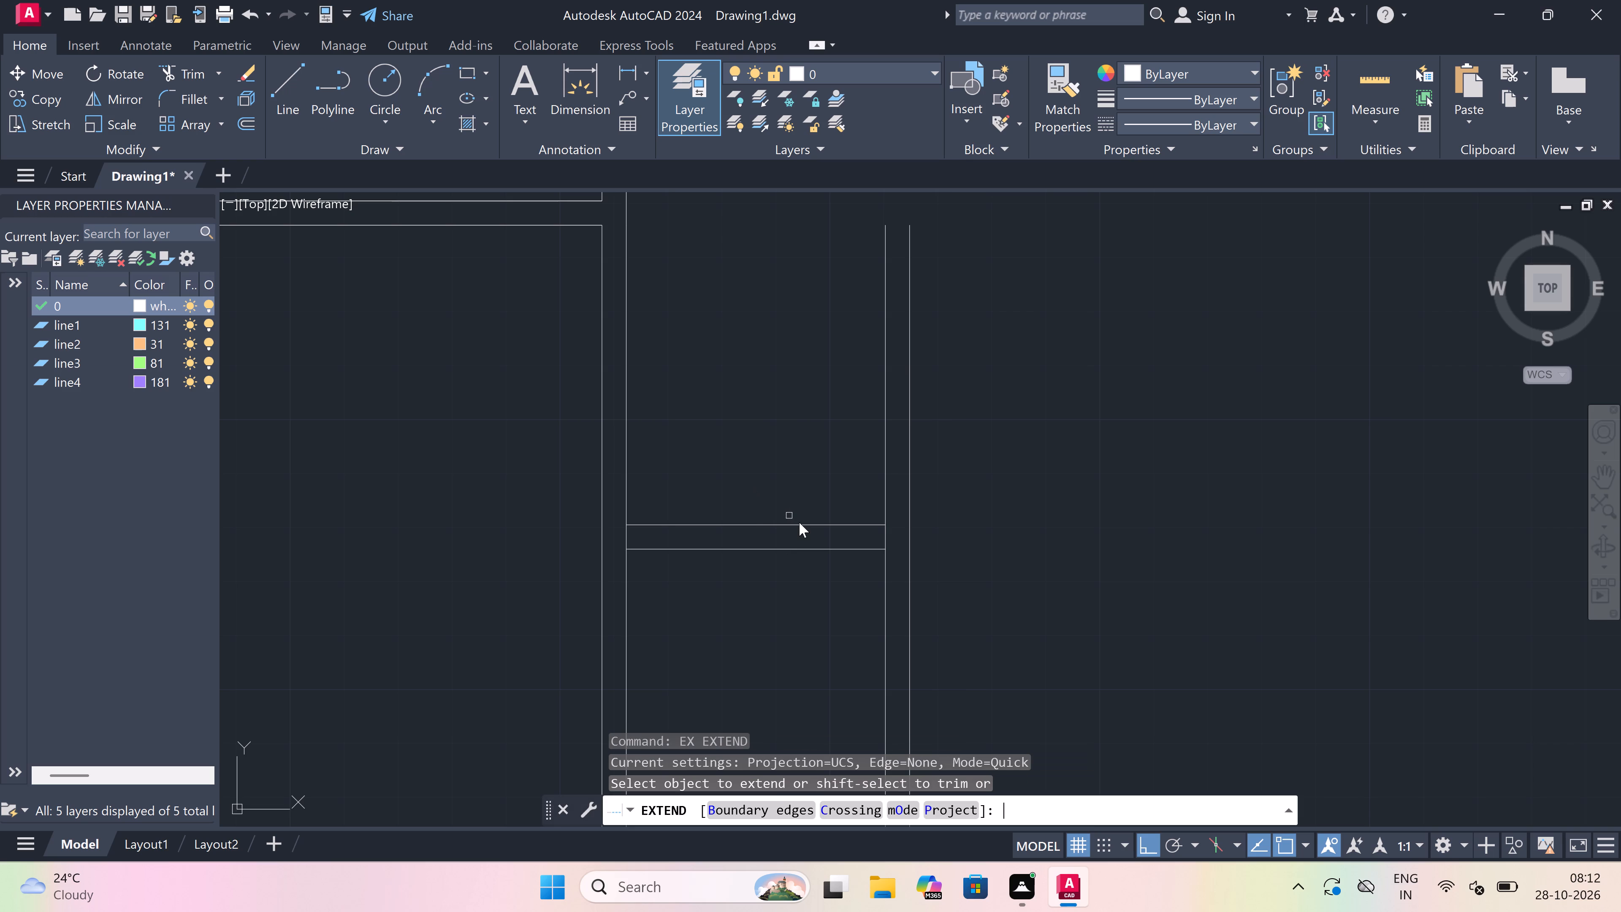
pyautogui.click(829, 524)
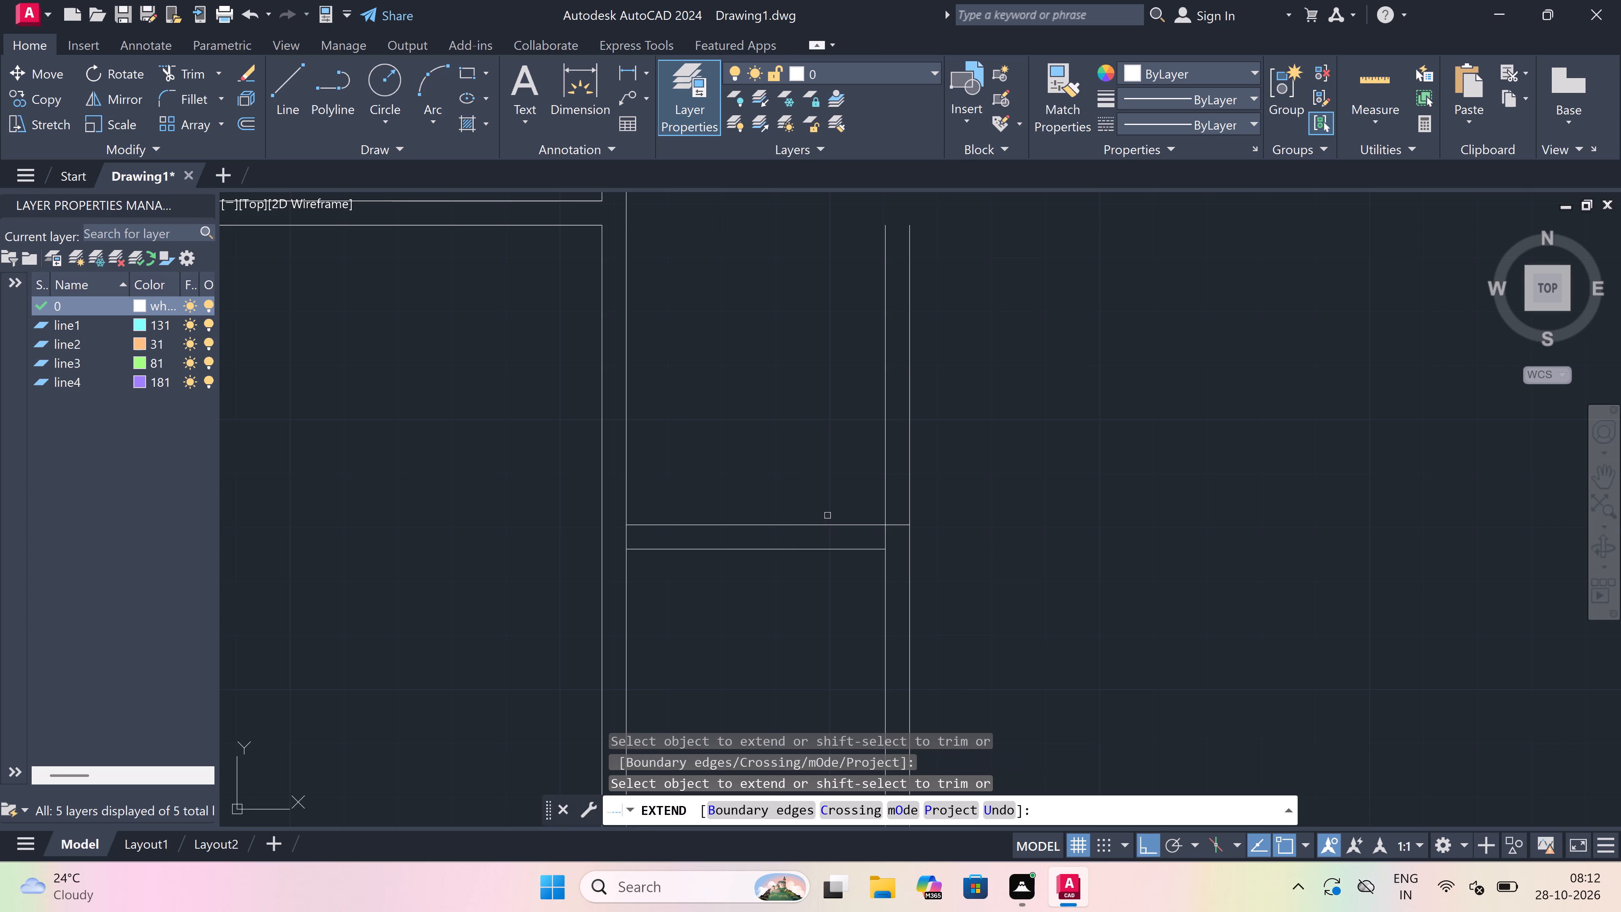
pyautogui.press('Escape')
# Trim the right wall lines projecting above the small room and the line pieces crossing its top wall at both ends.
pyautogui.write('tr')
pyautogui.press('space')
pyautogui.click(853, 478)
pyautogui.click(992, 465)
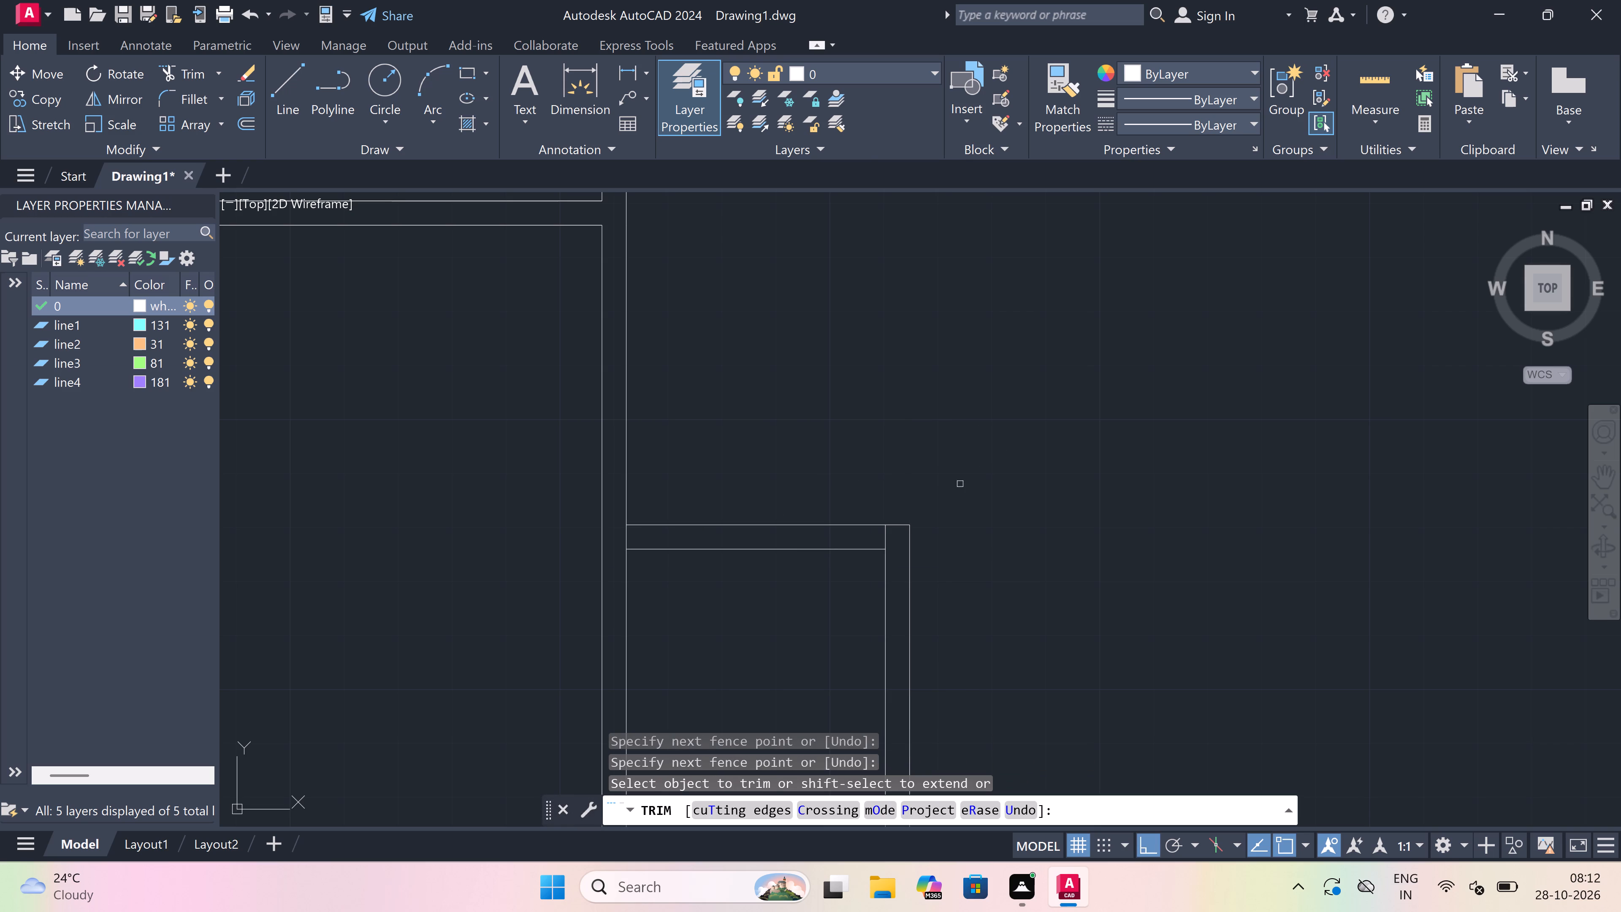
pyautogui.click(896, 541)
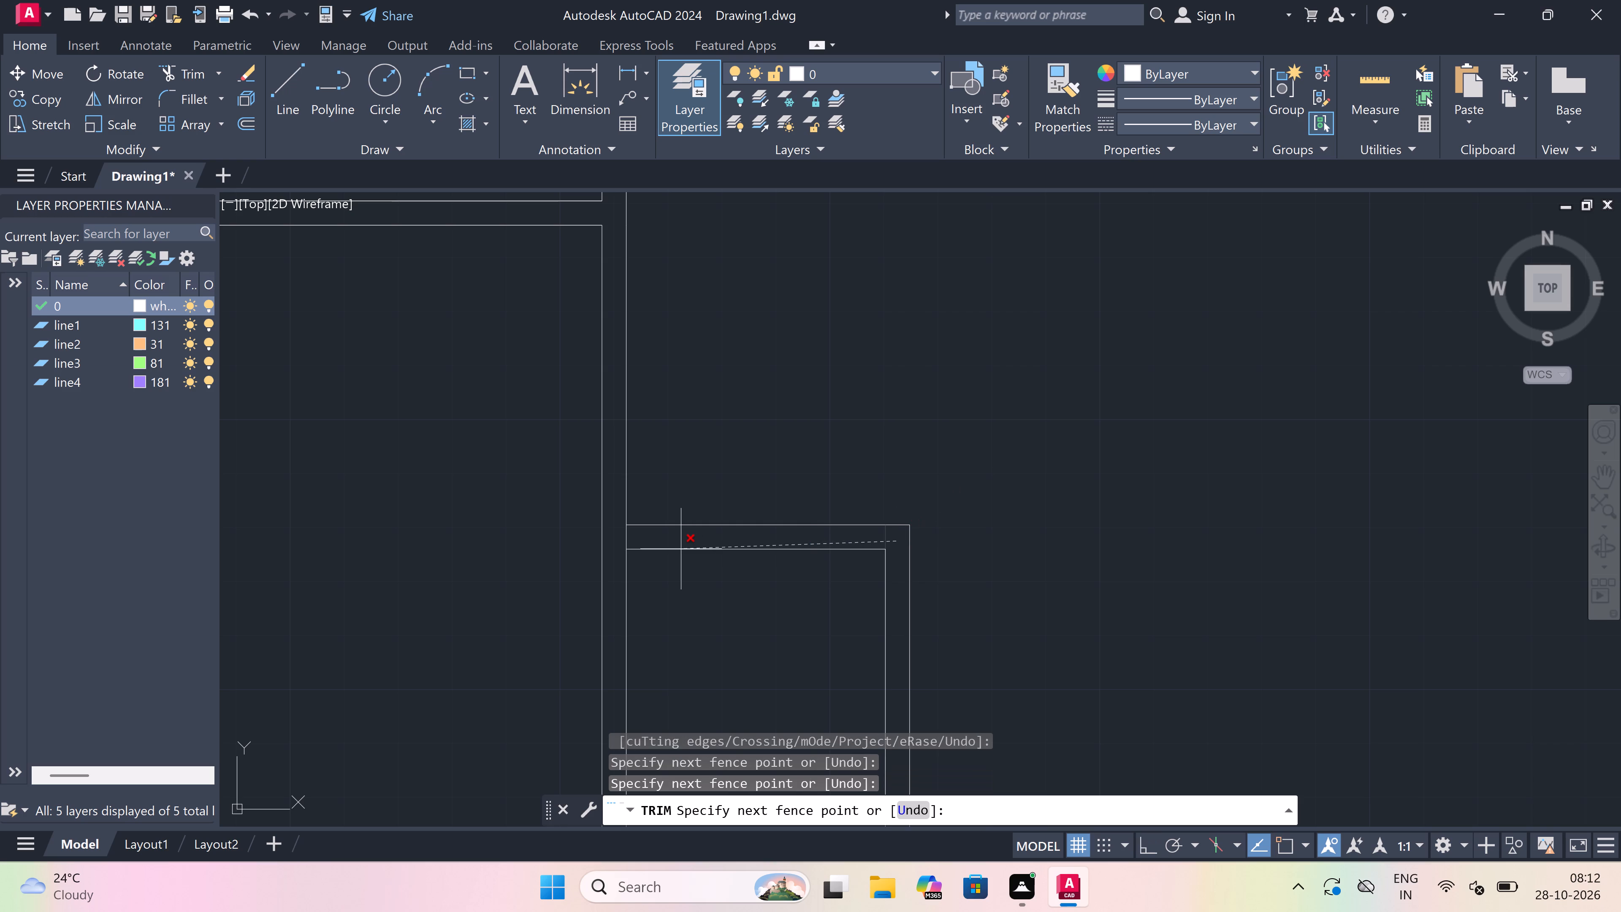
pyautogui.click(609, 539)
pyautogui.press('Escape')
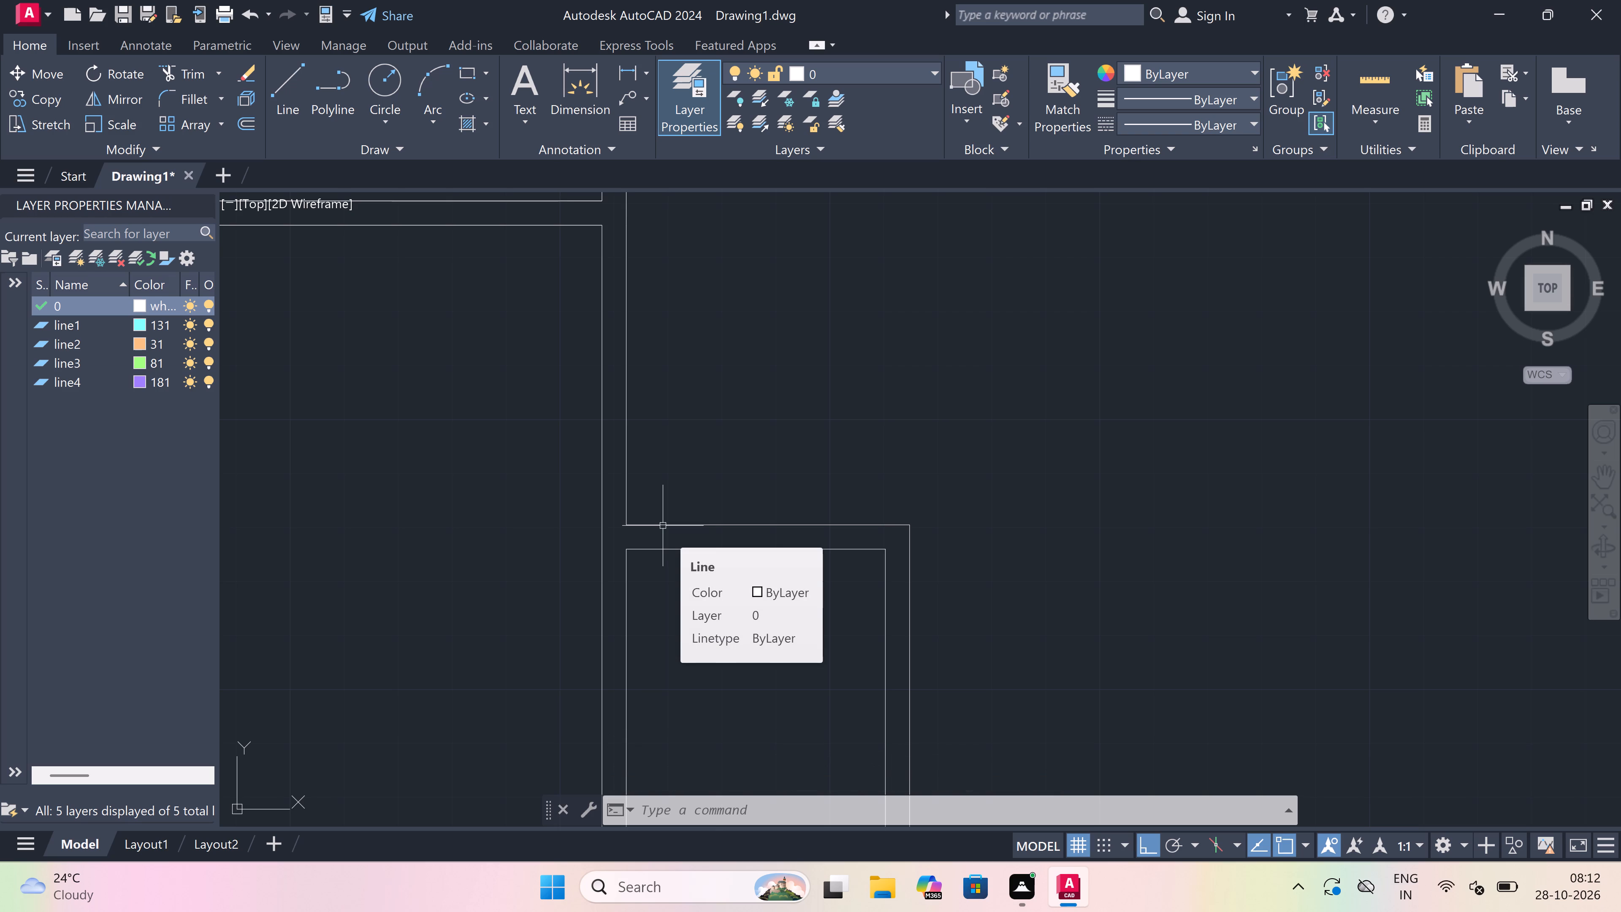
# Offset the outer line of the small room's right wall 11' to the right.
pyautogui.scroll(-4, 634, 593)
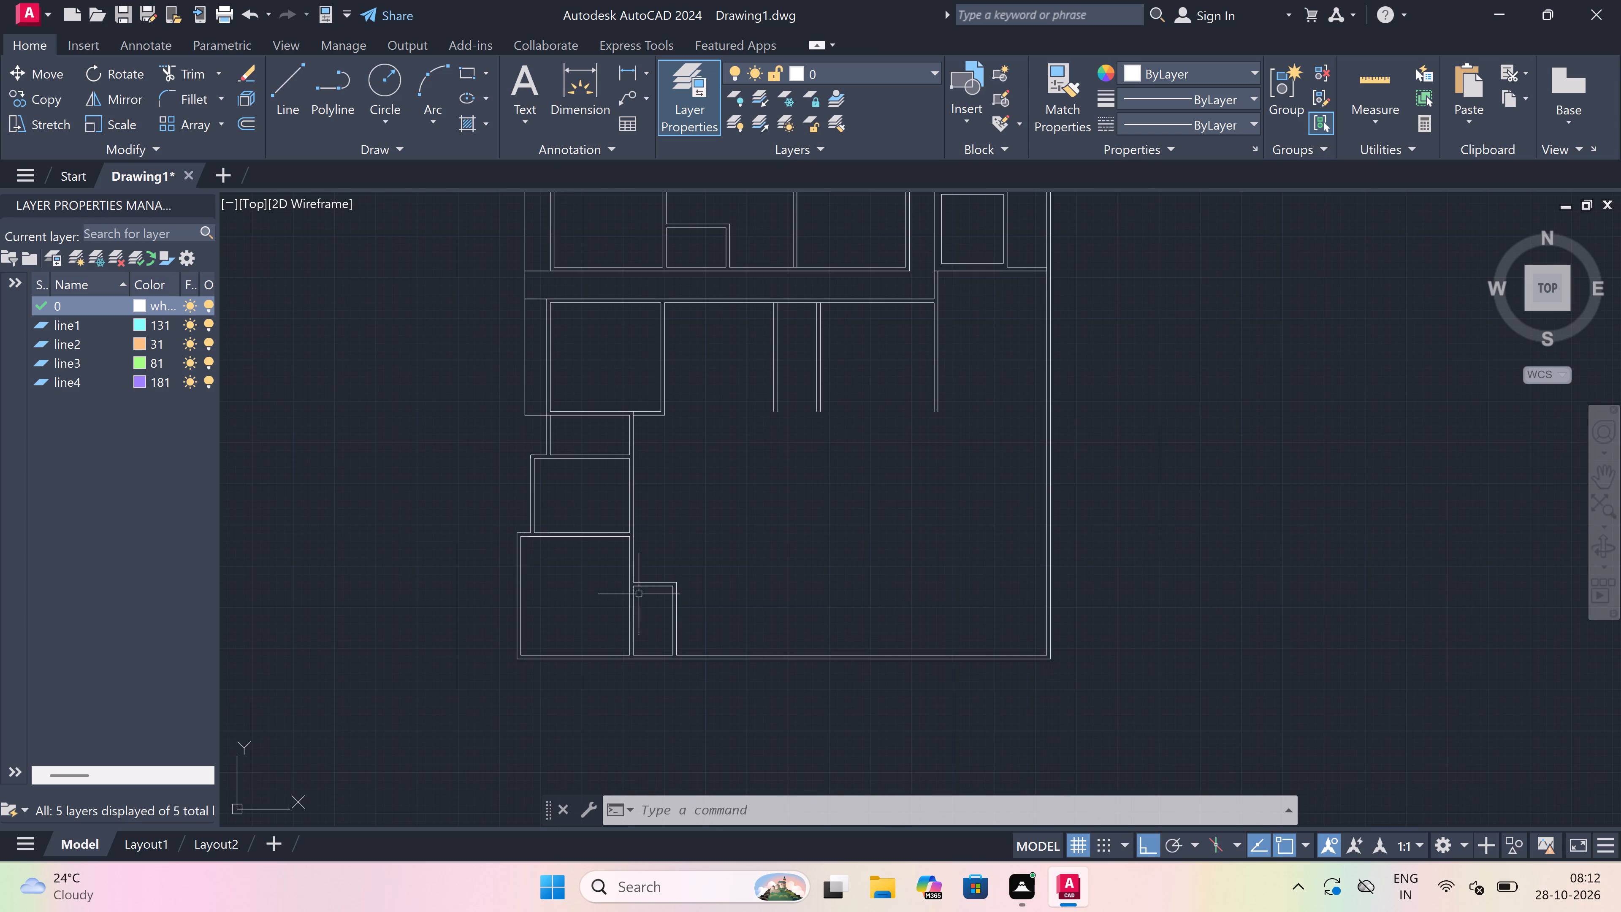
pyautogui.scroll(2, 652, 613)
pyautogui.press('o')
pyautogui.press('space')
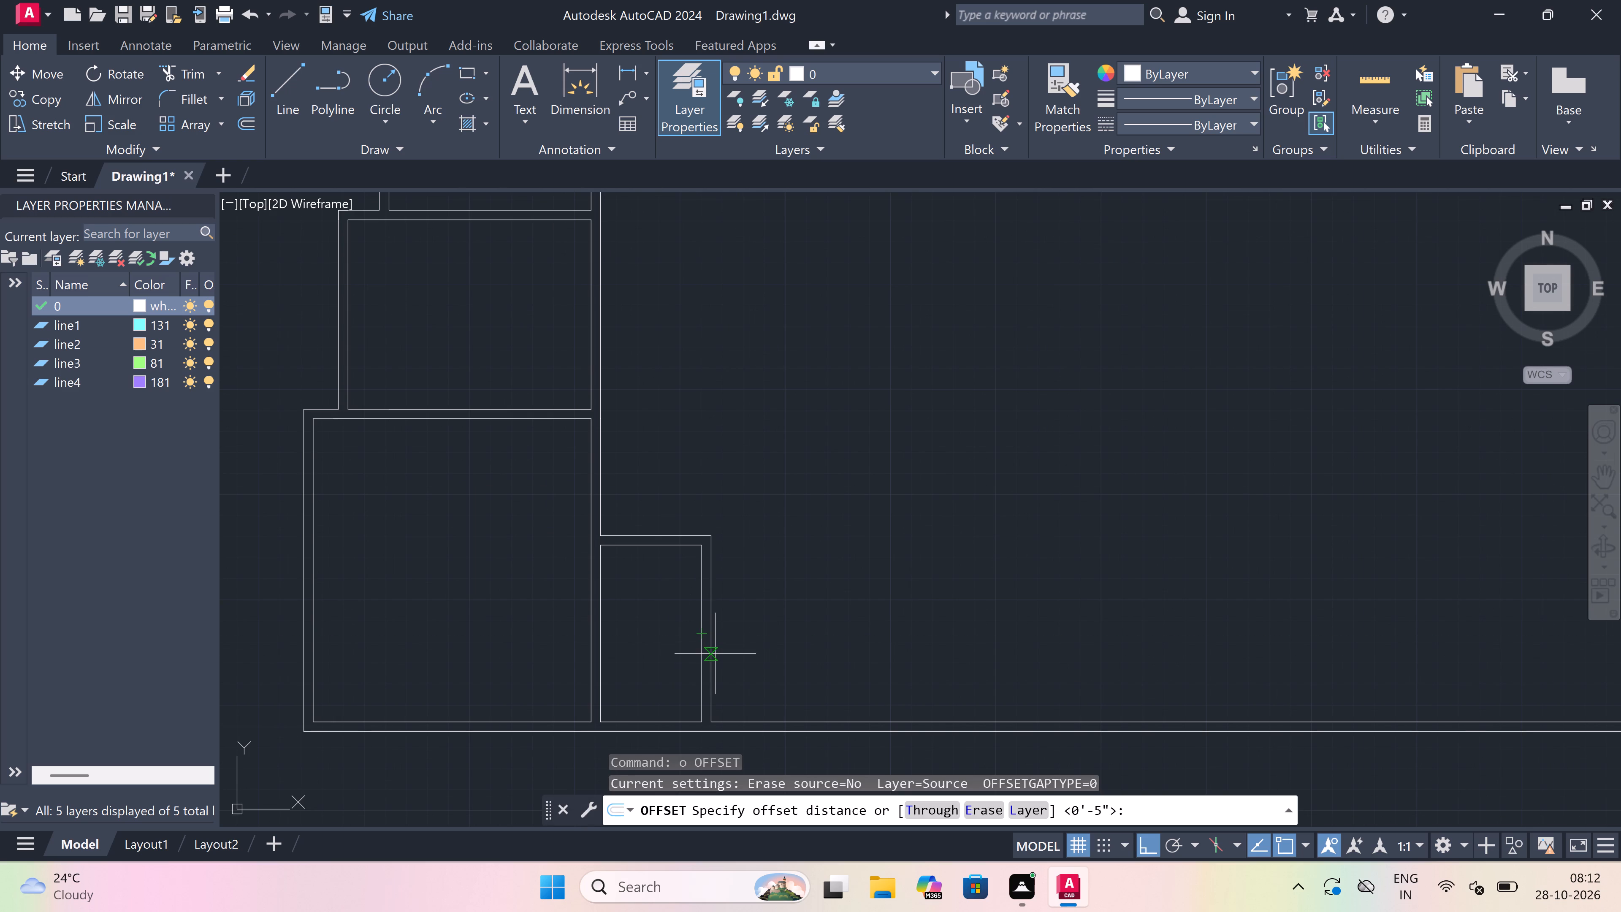
pyautogui.click(714, 643)
pyautogui.scroll(-3, 802, 644)
pyautogui.scroll(3, 854, 647)
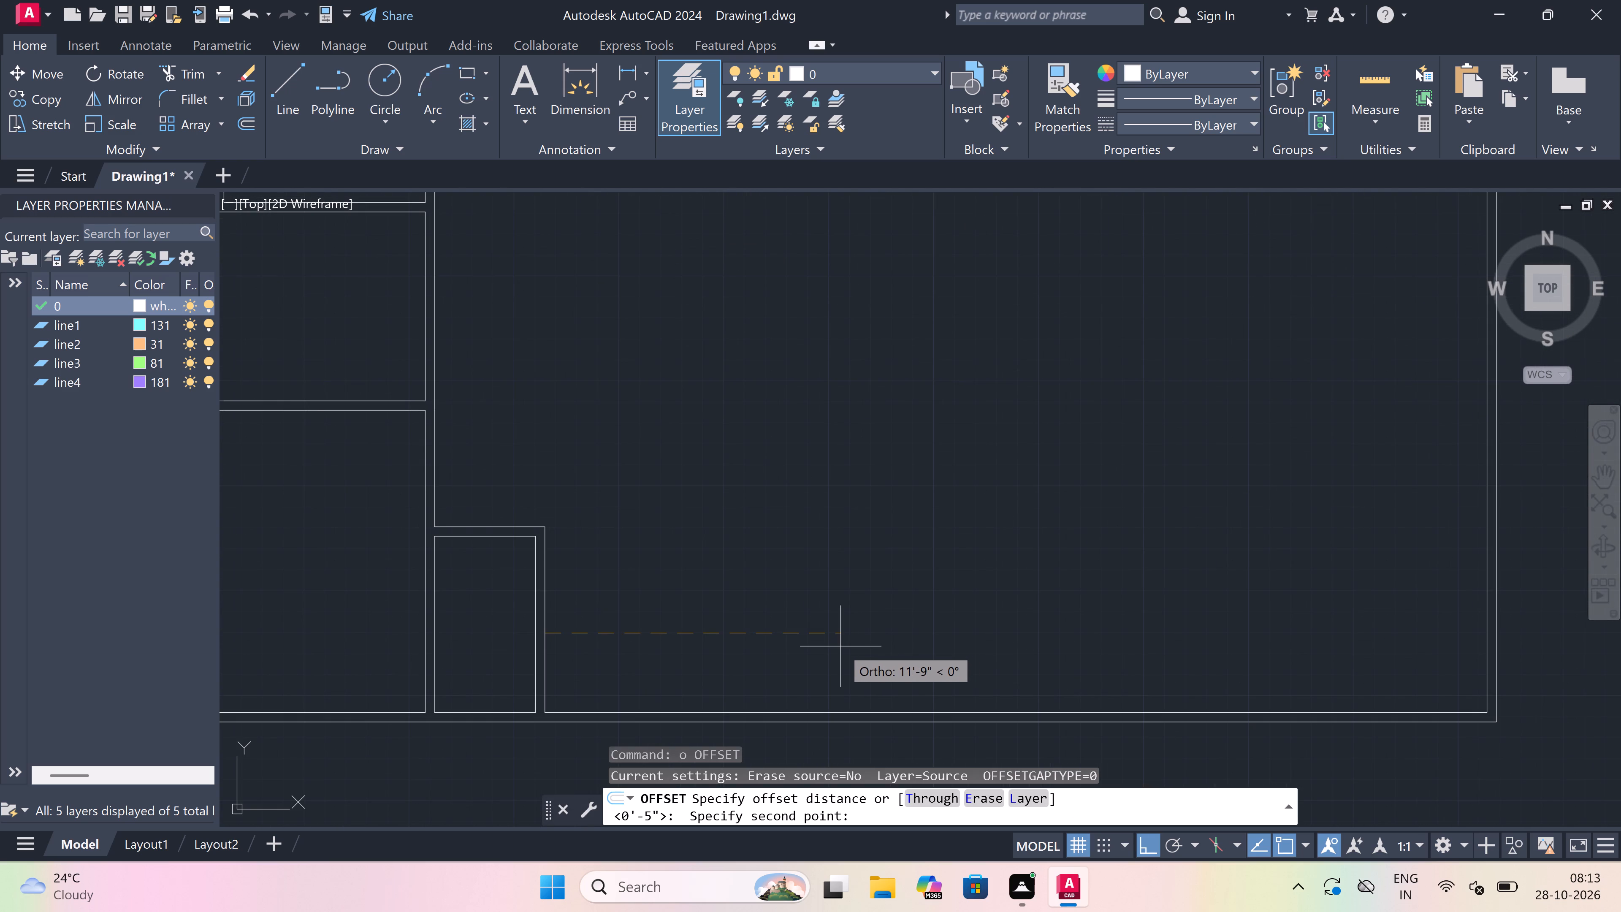
pyautogui.write('11')
pyautogui.press("'")
pyautogui.press('space')
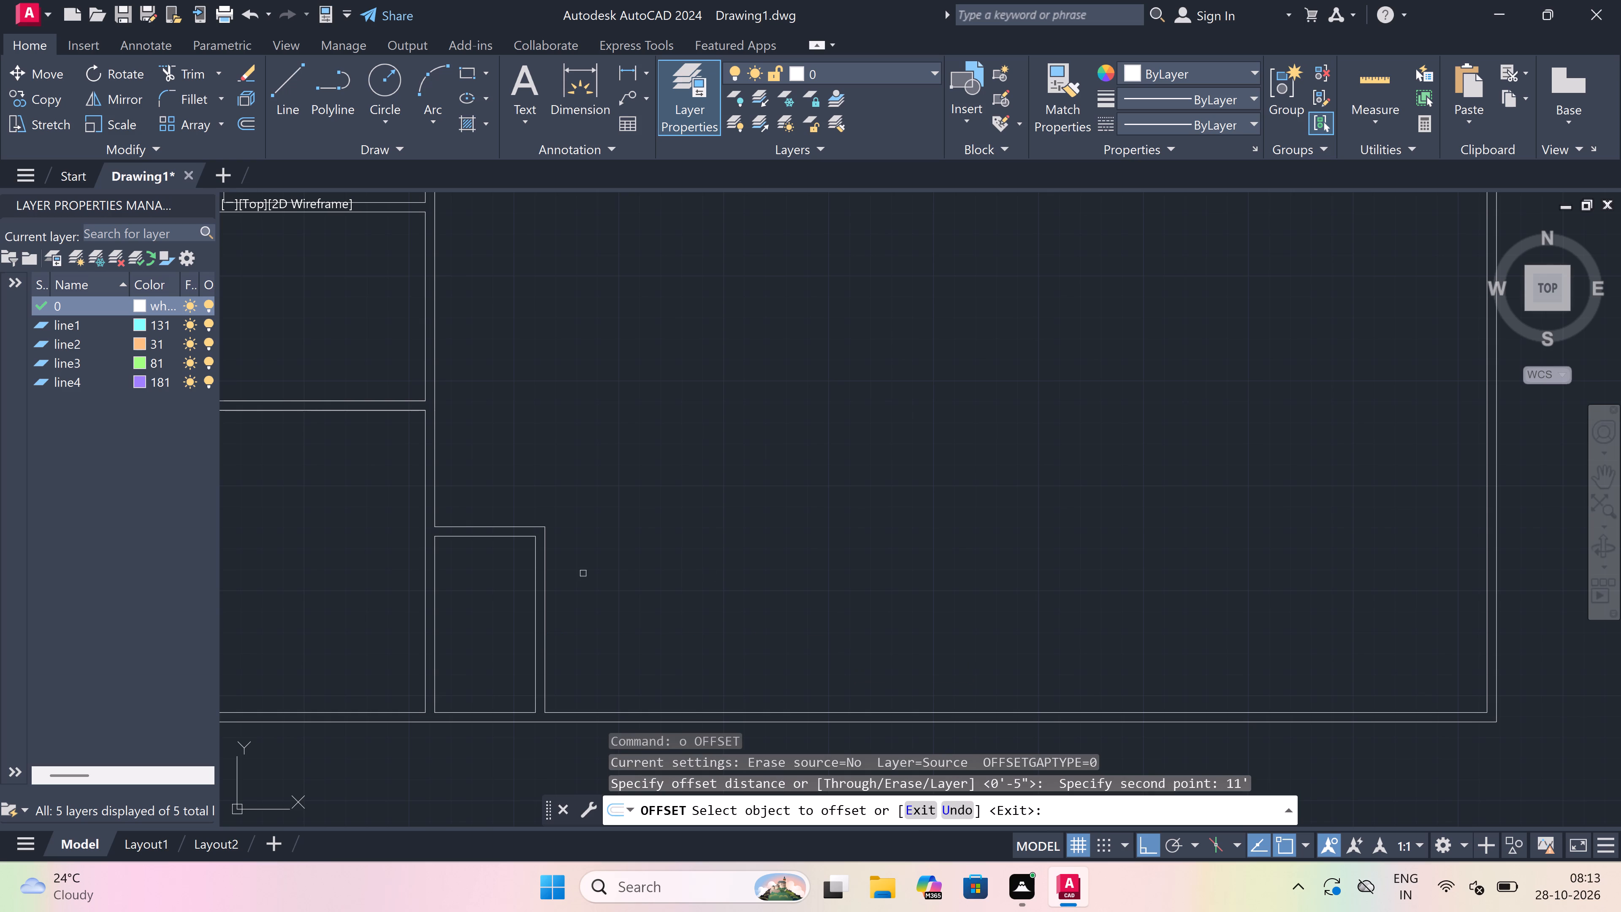
pyautogui.click(548, 569)
pyautogui.click(656, 581)
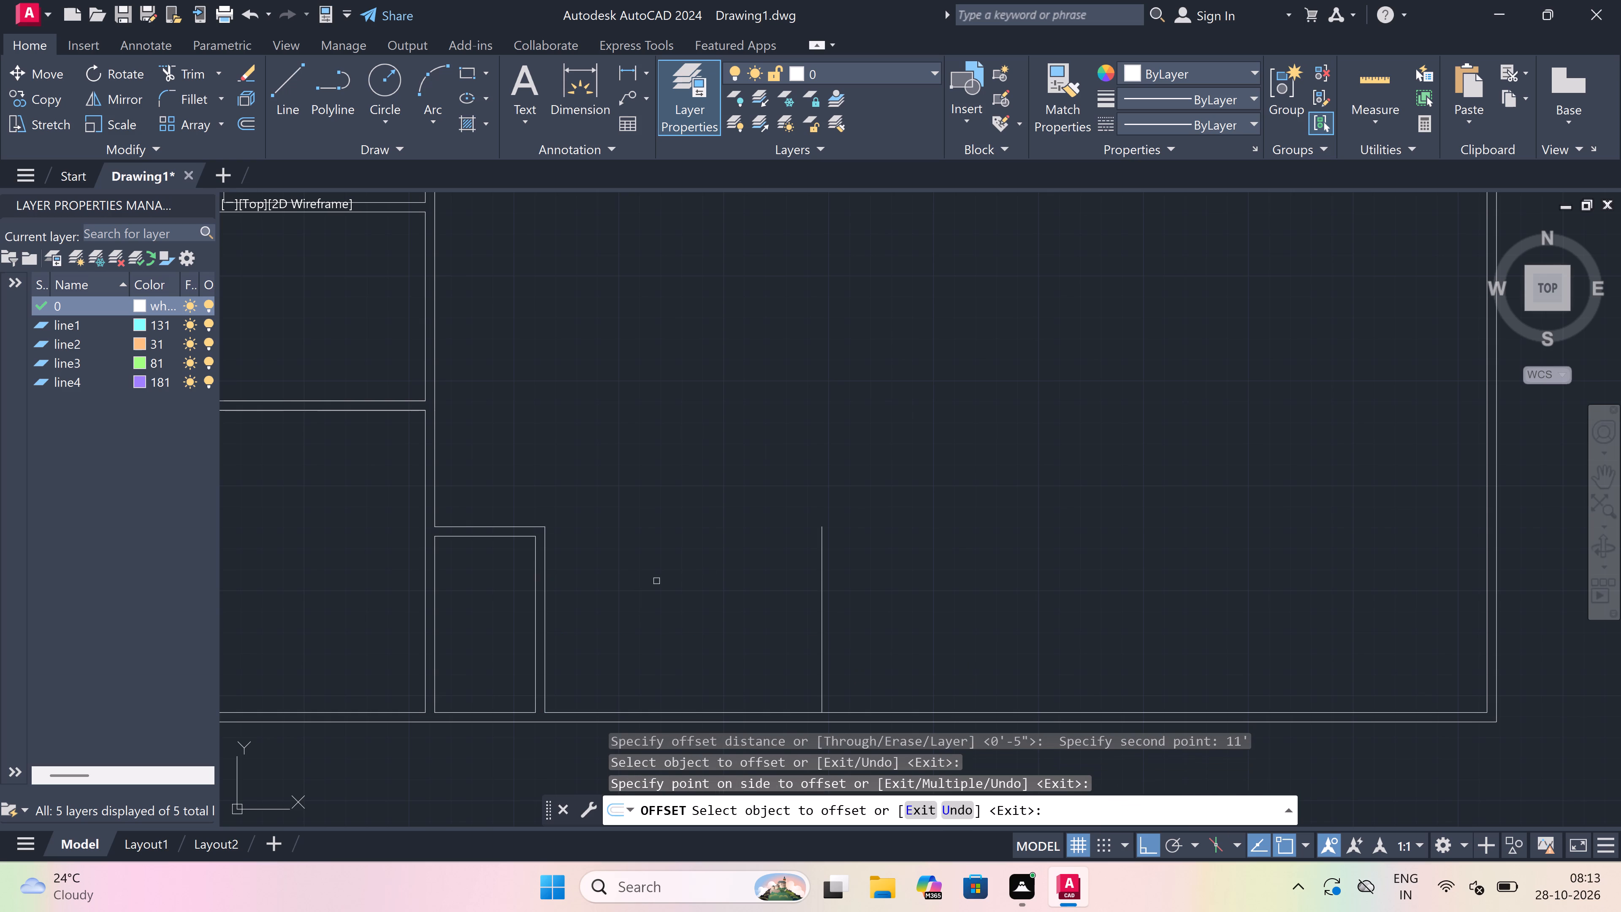
pyautogui.press('Escape')
# Offset the new vertical line 4.5" to the right to form the next room's right wall.
pyautogui.press('space')
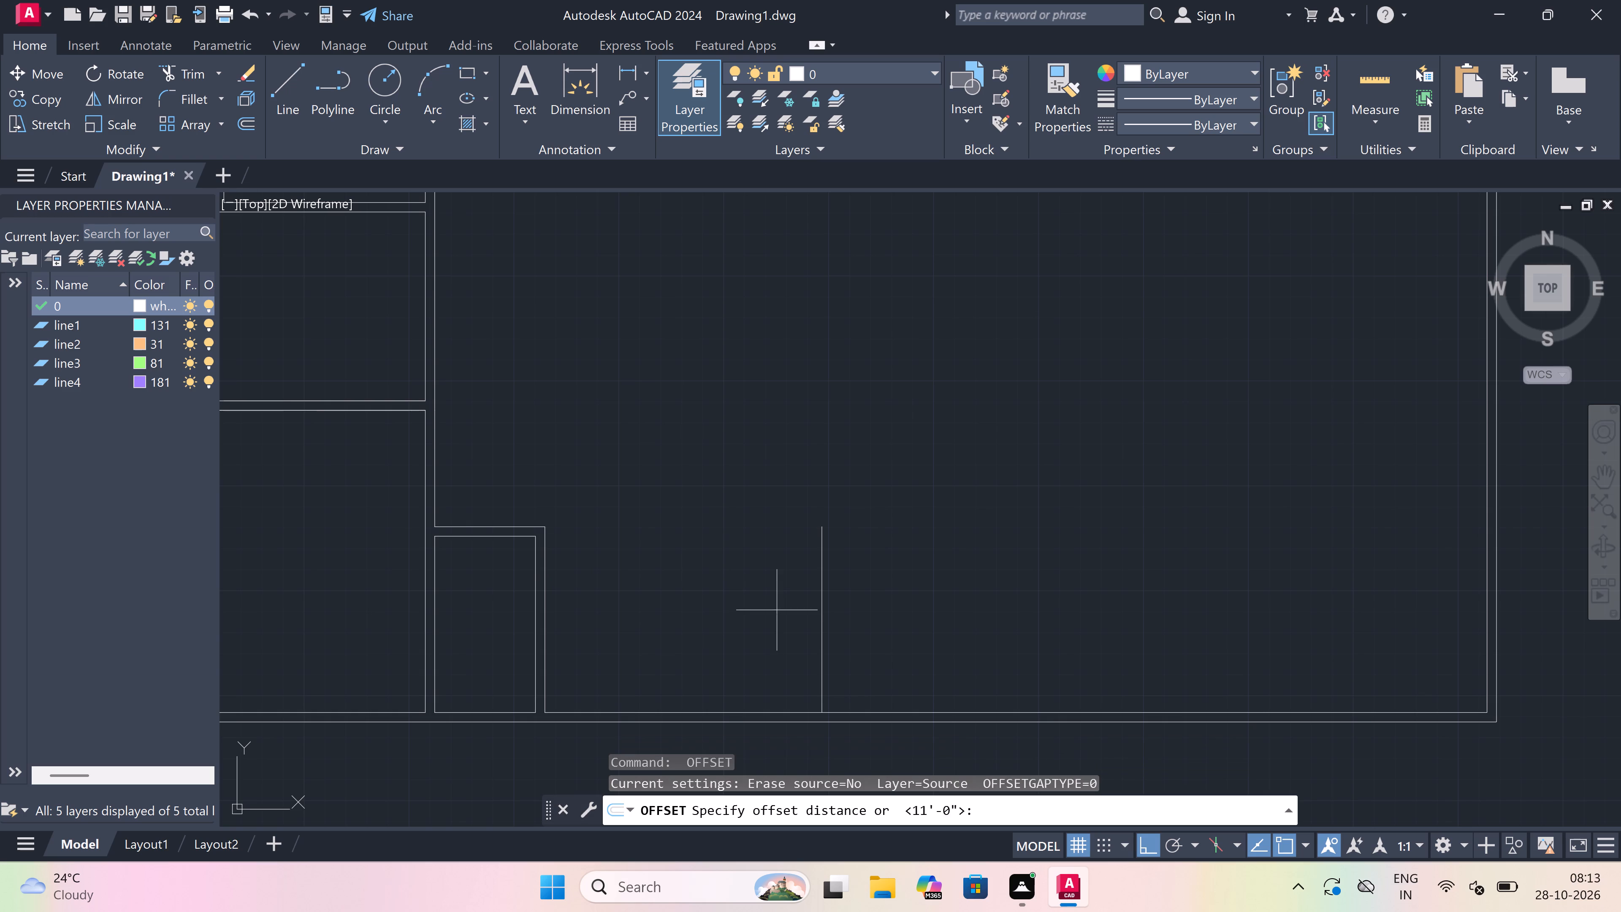
pyautogui.moveTo(828, 615); pyautogui.dragTo(846, 614)
pyautogui.write('4.5"')
pyautogui.press('space')
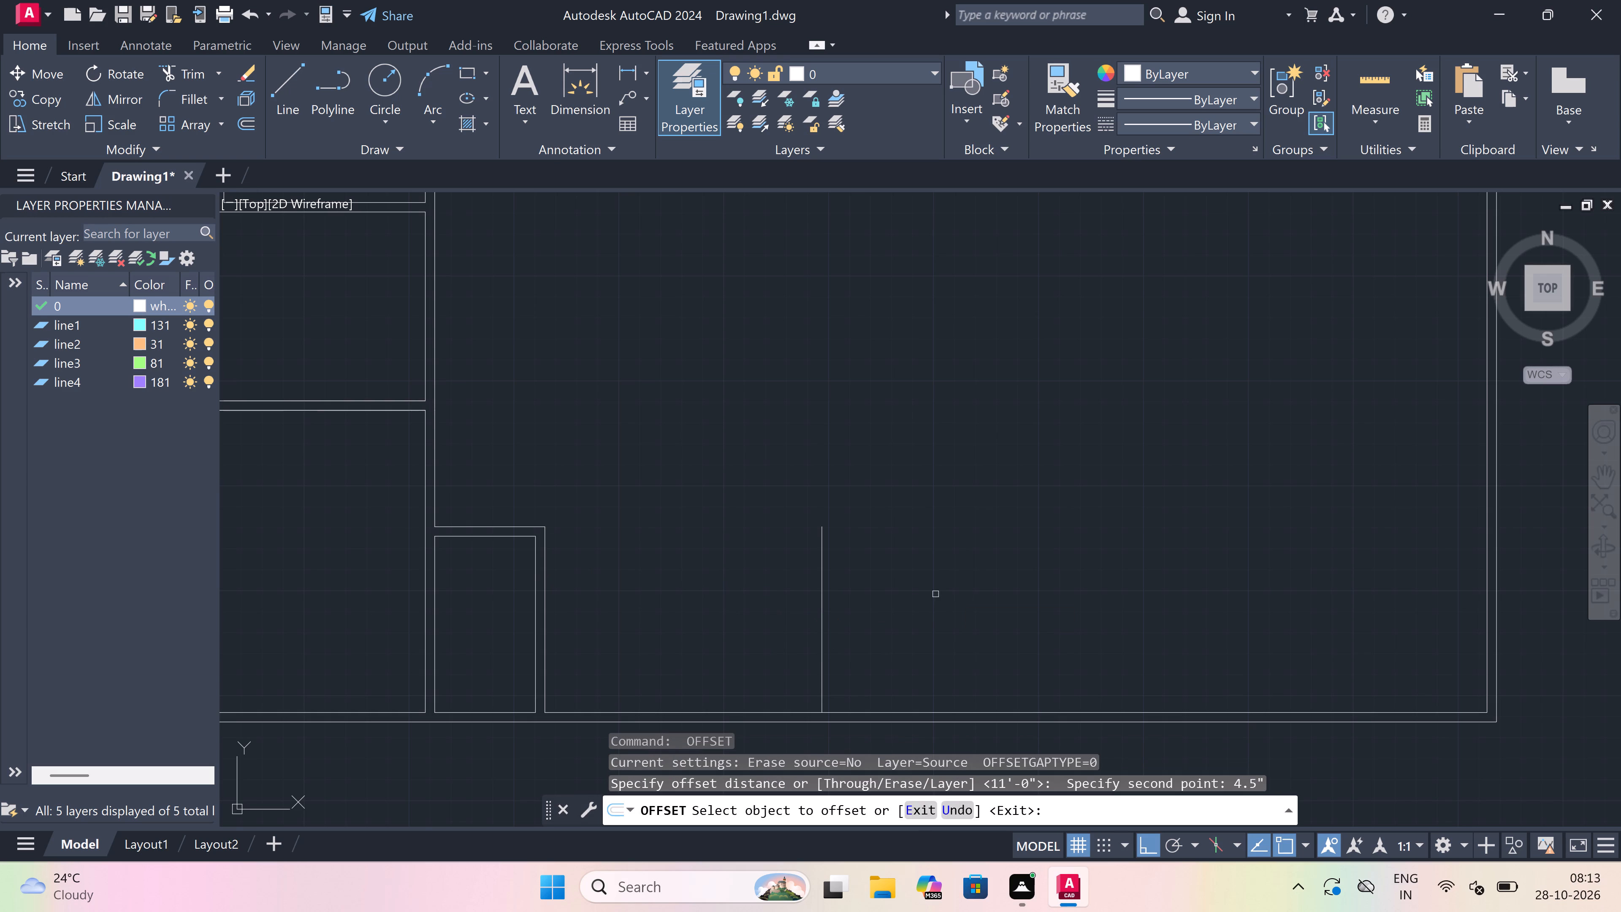
pyautogui.click(824, 610)
pyautogui.click(858, 597)
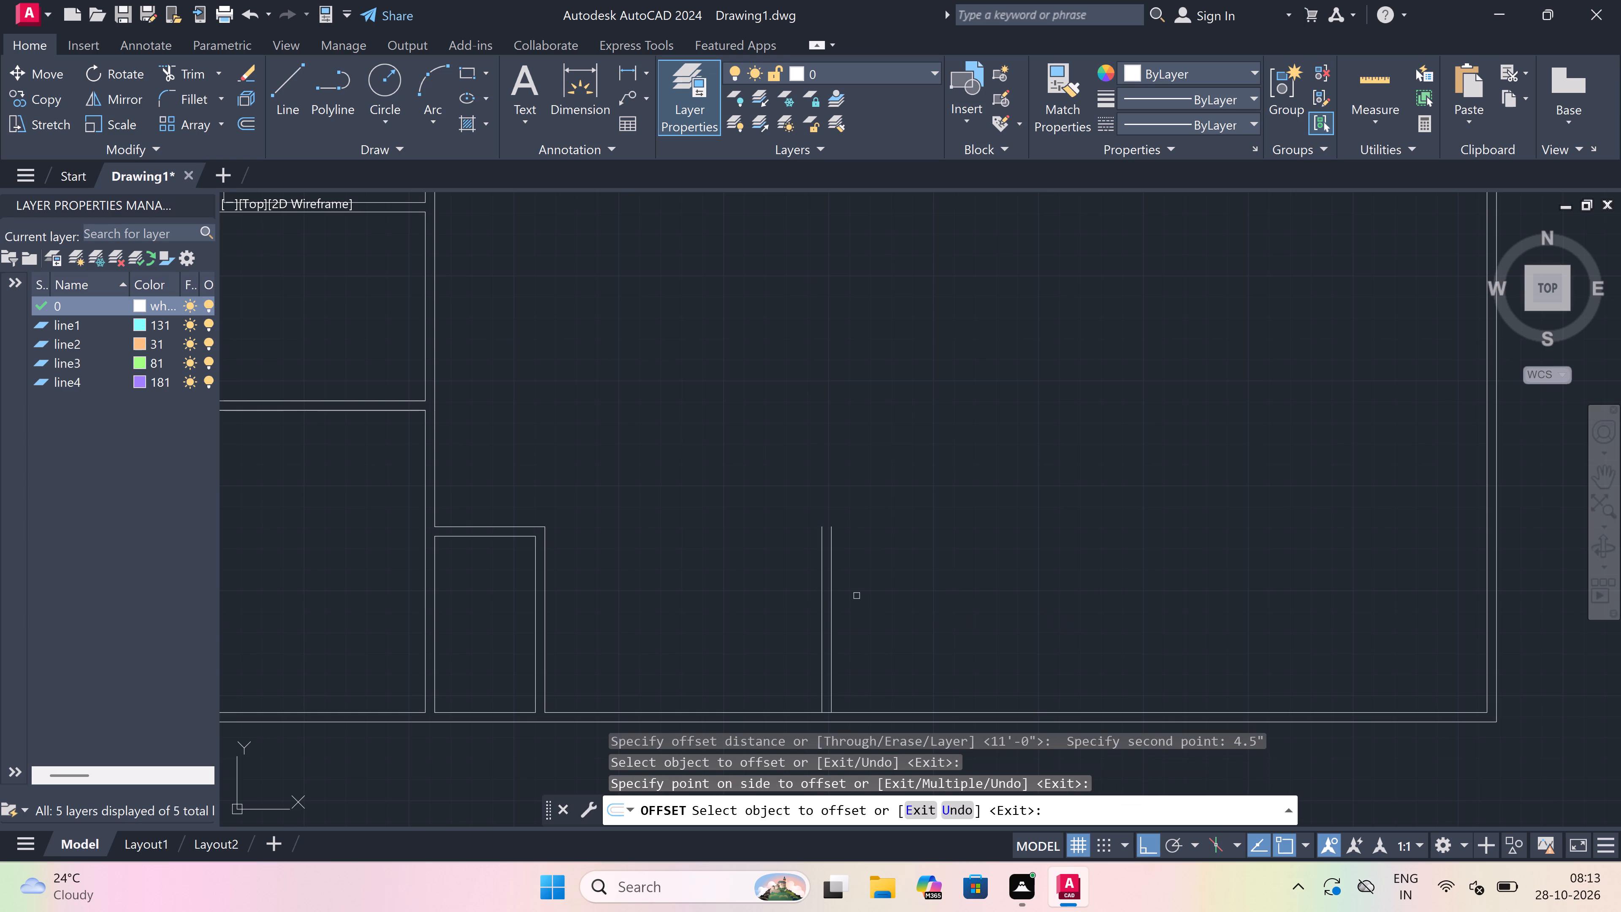
pyautogui.press('Escape')
# Fillet the lower-left room's two top-wall lines with the matching lines of the new right wall, inner with inner and outer with outer.
pyautogui.scroll(-1, 770, 558)
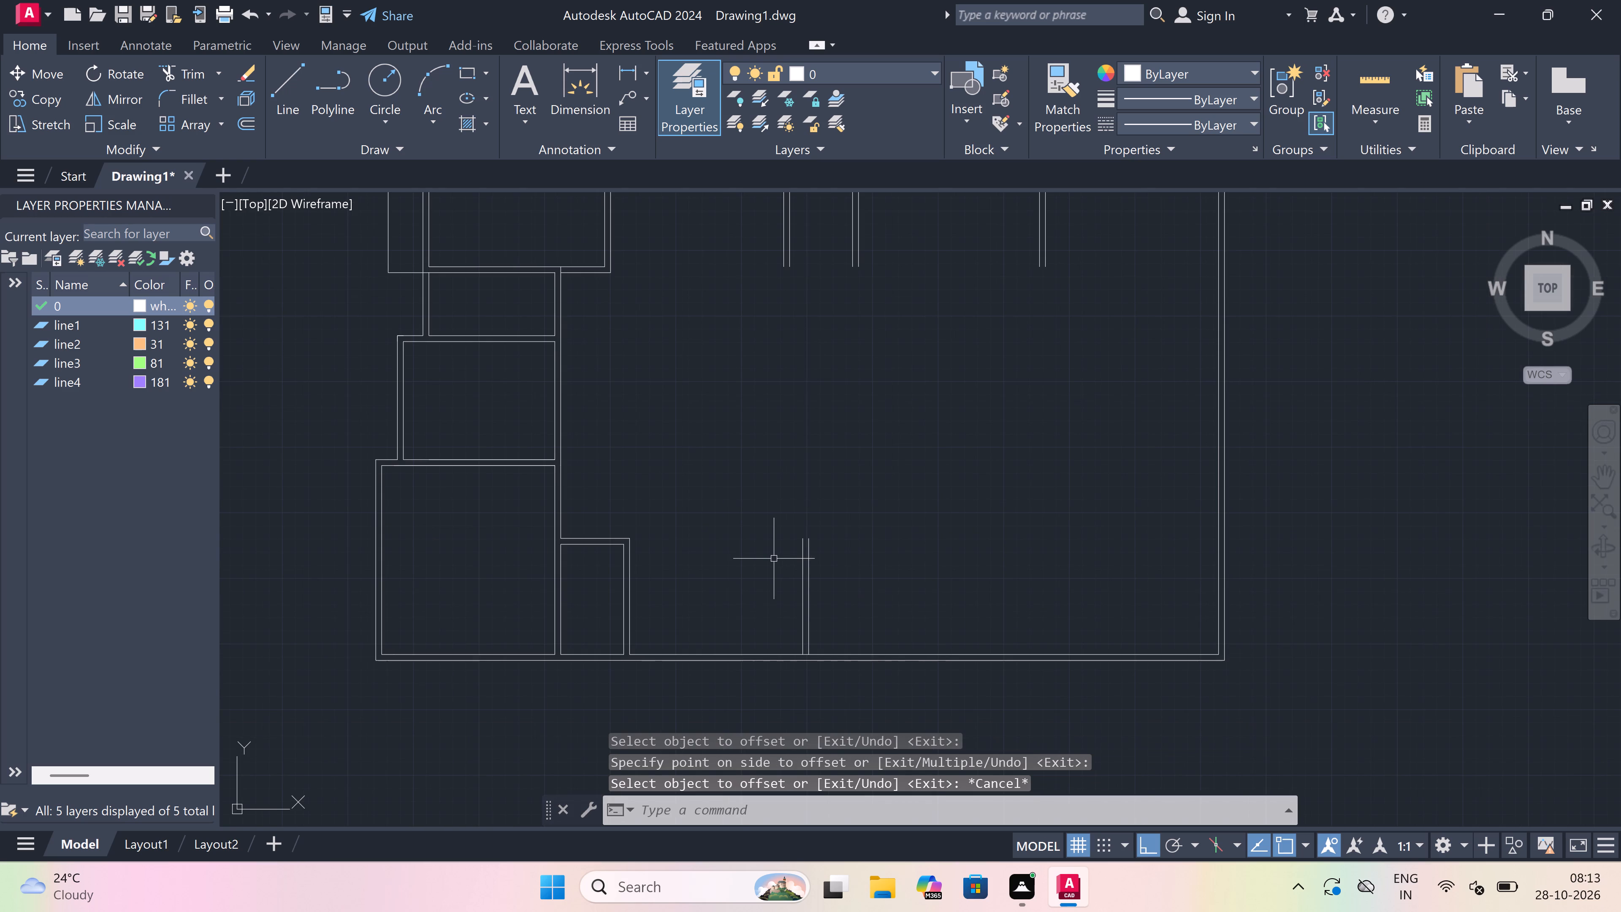
pyautogui.scroll(1, 679, 486)
pyautogui.press('f')
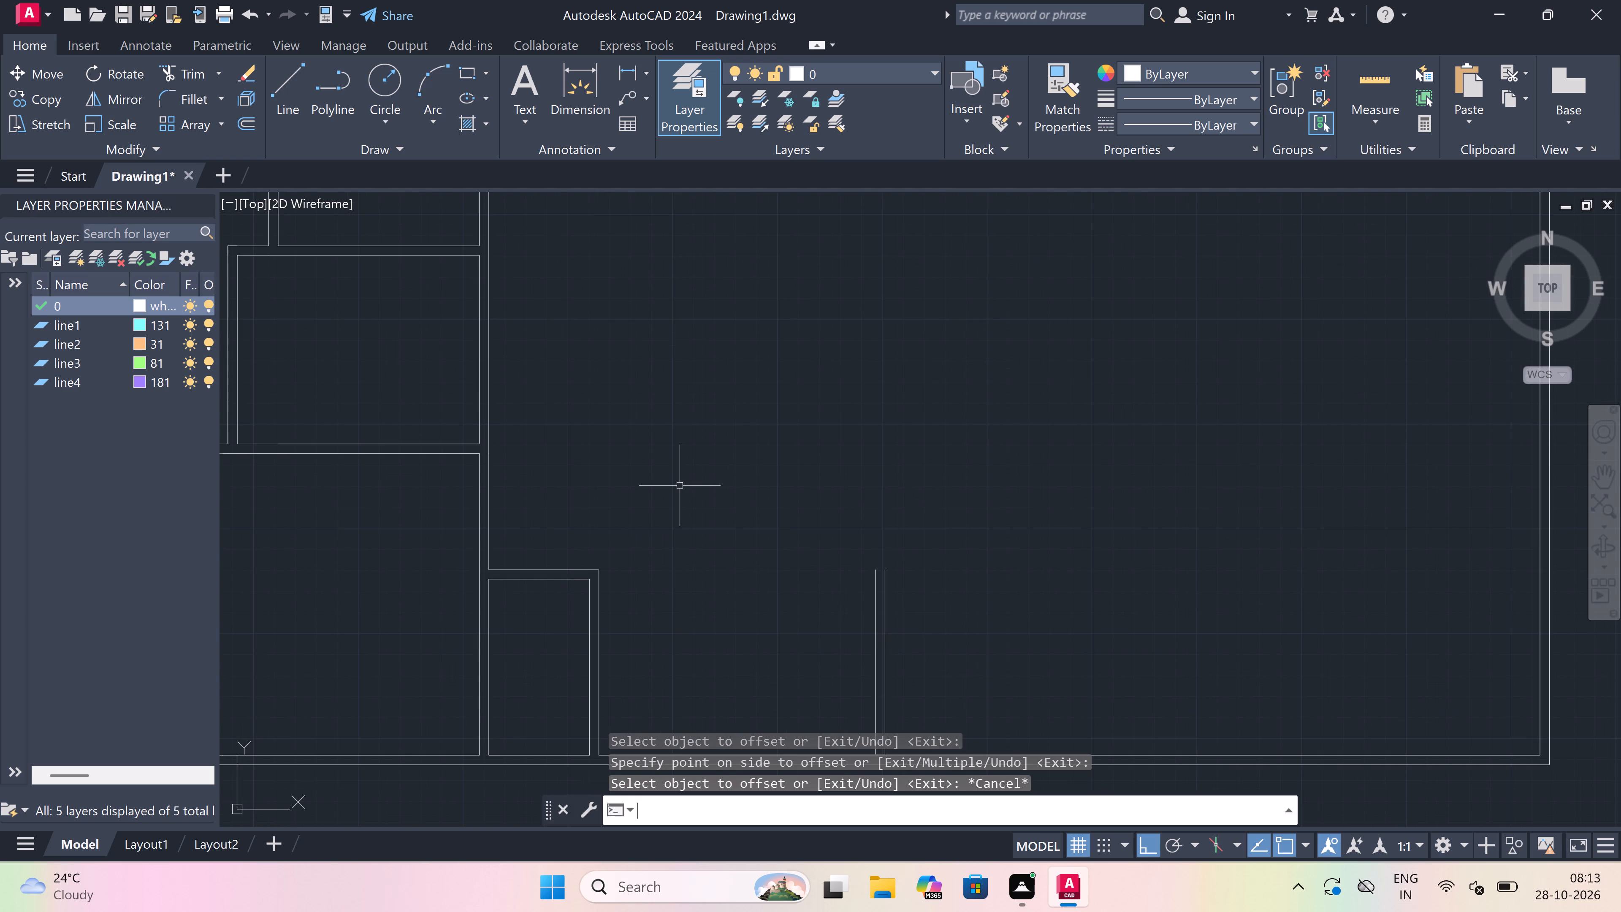
pyautogui.press('space')
pyautogui.click(438, 456)
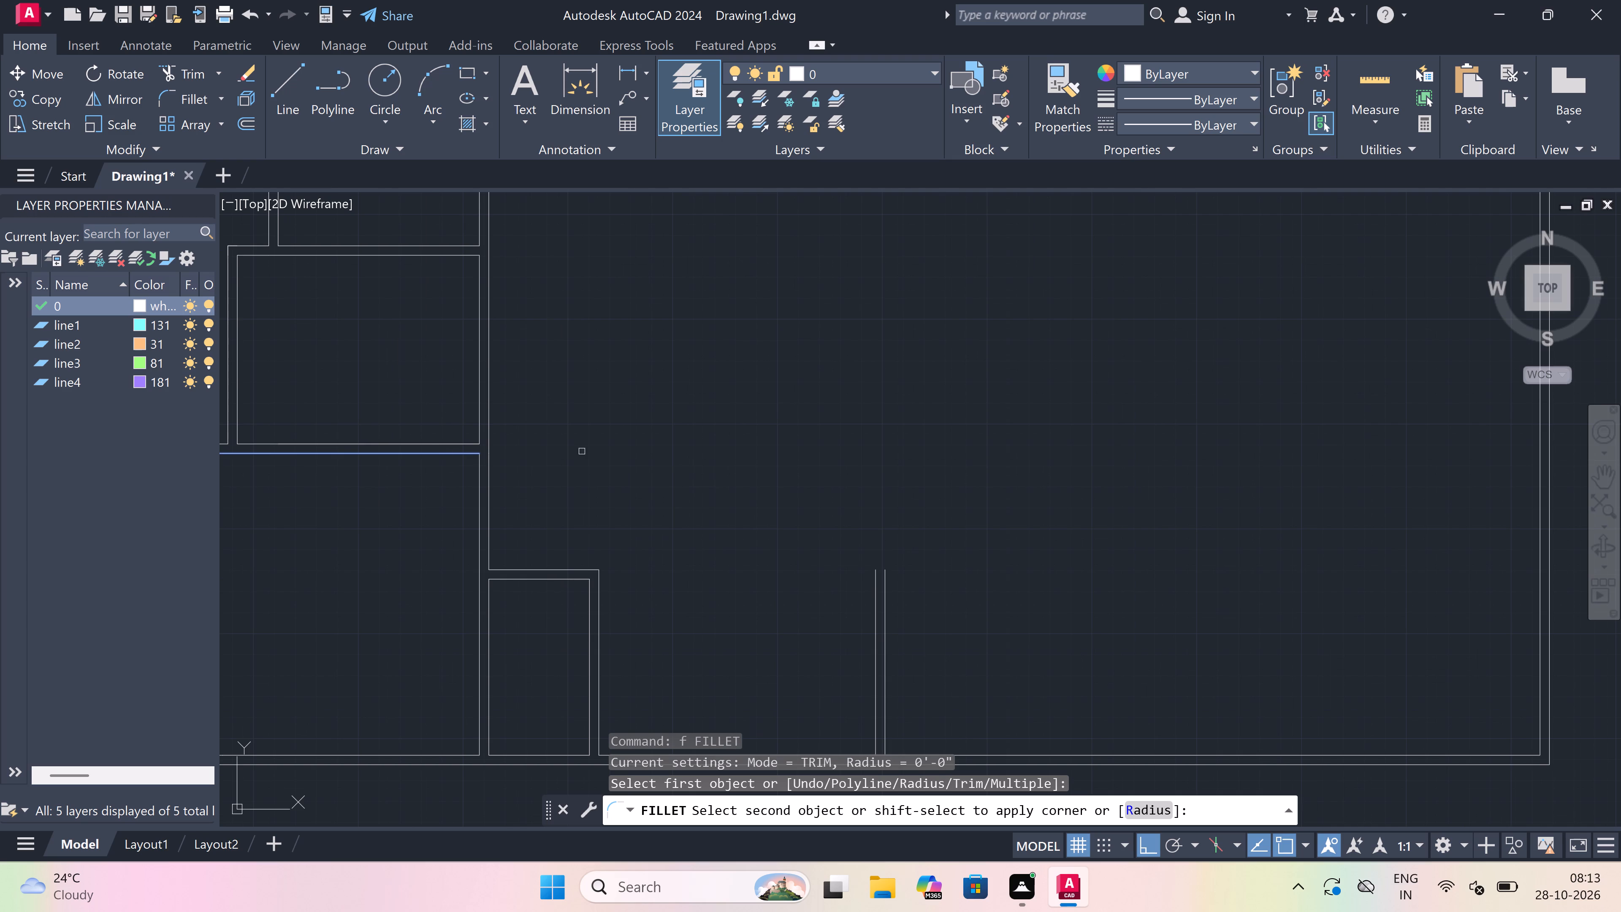
pyautogui.click(875, 578)
pyautogui.press('space')
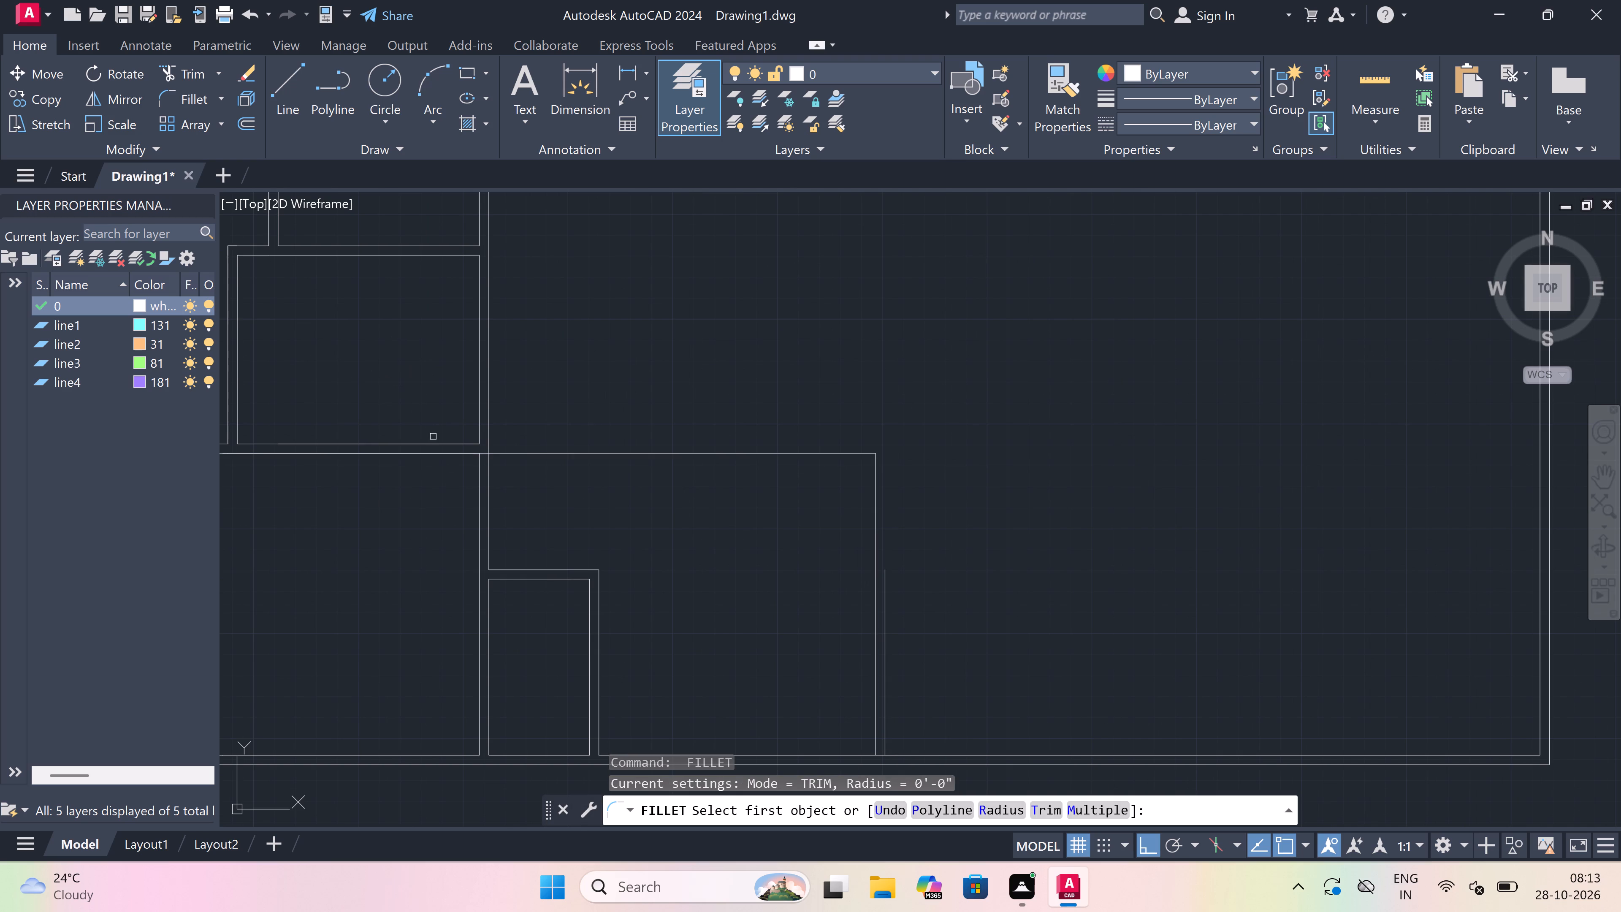
pyautogui.click(437, 443)
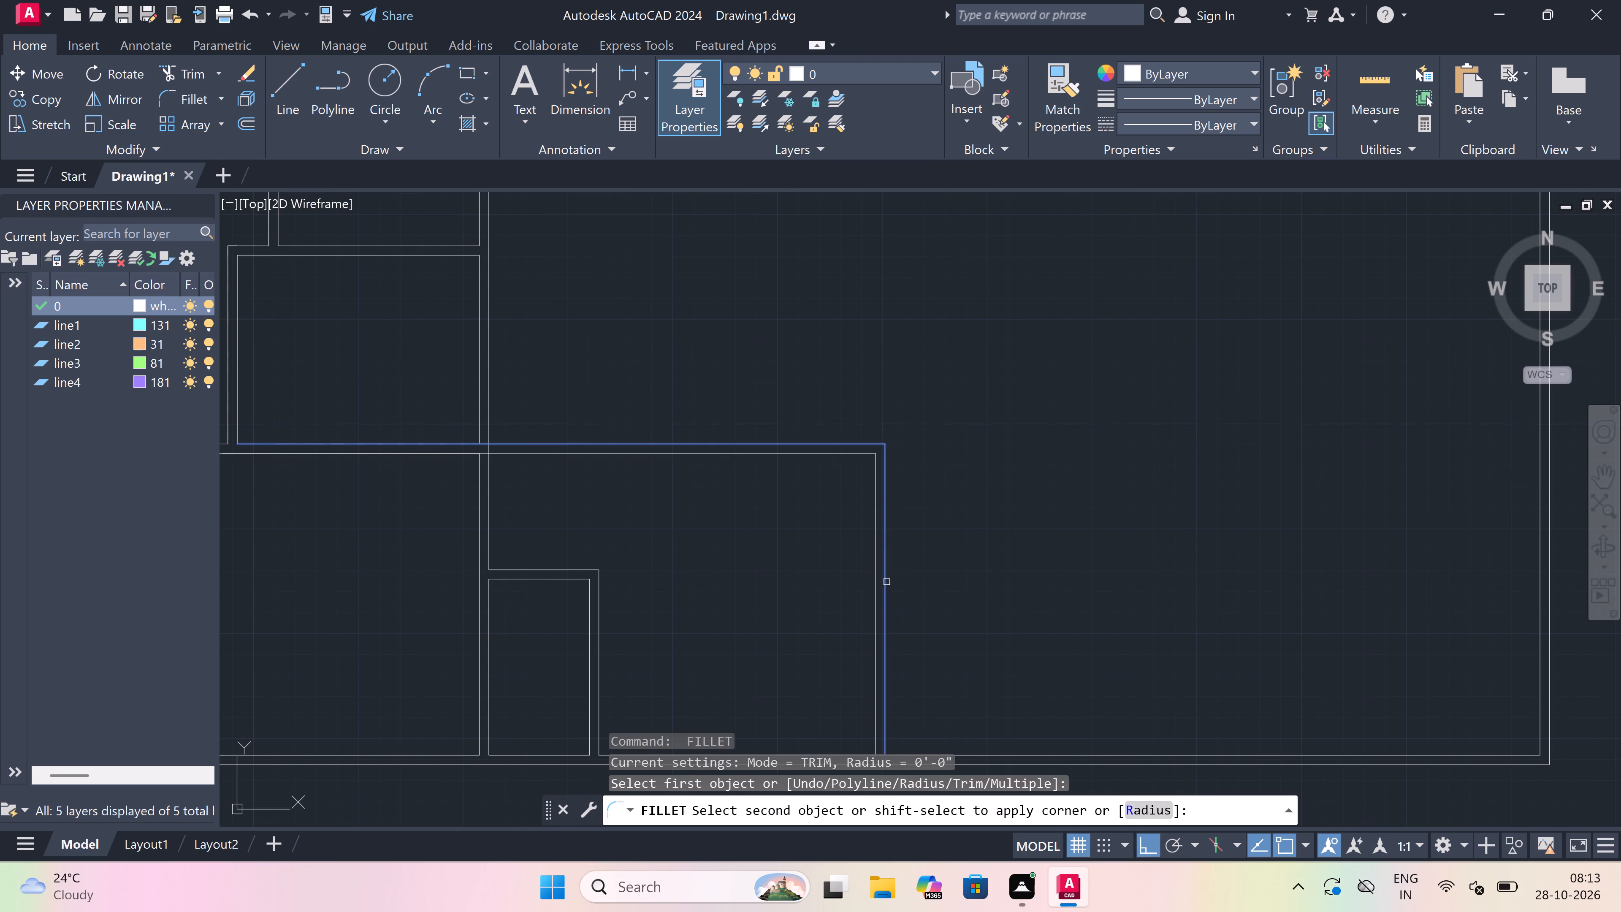
pyautogui.click(886, 581)
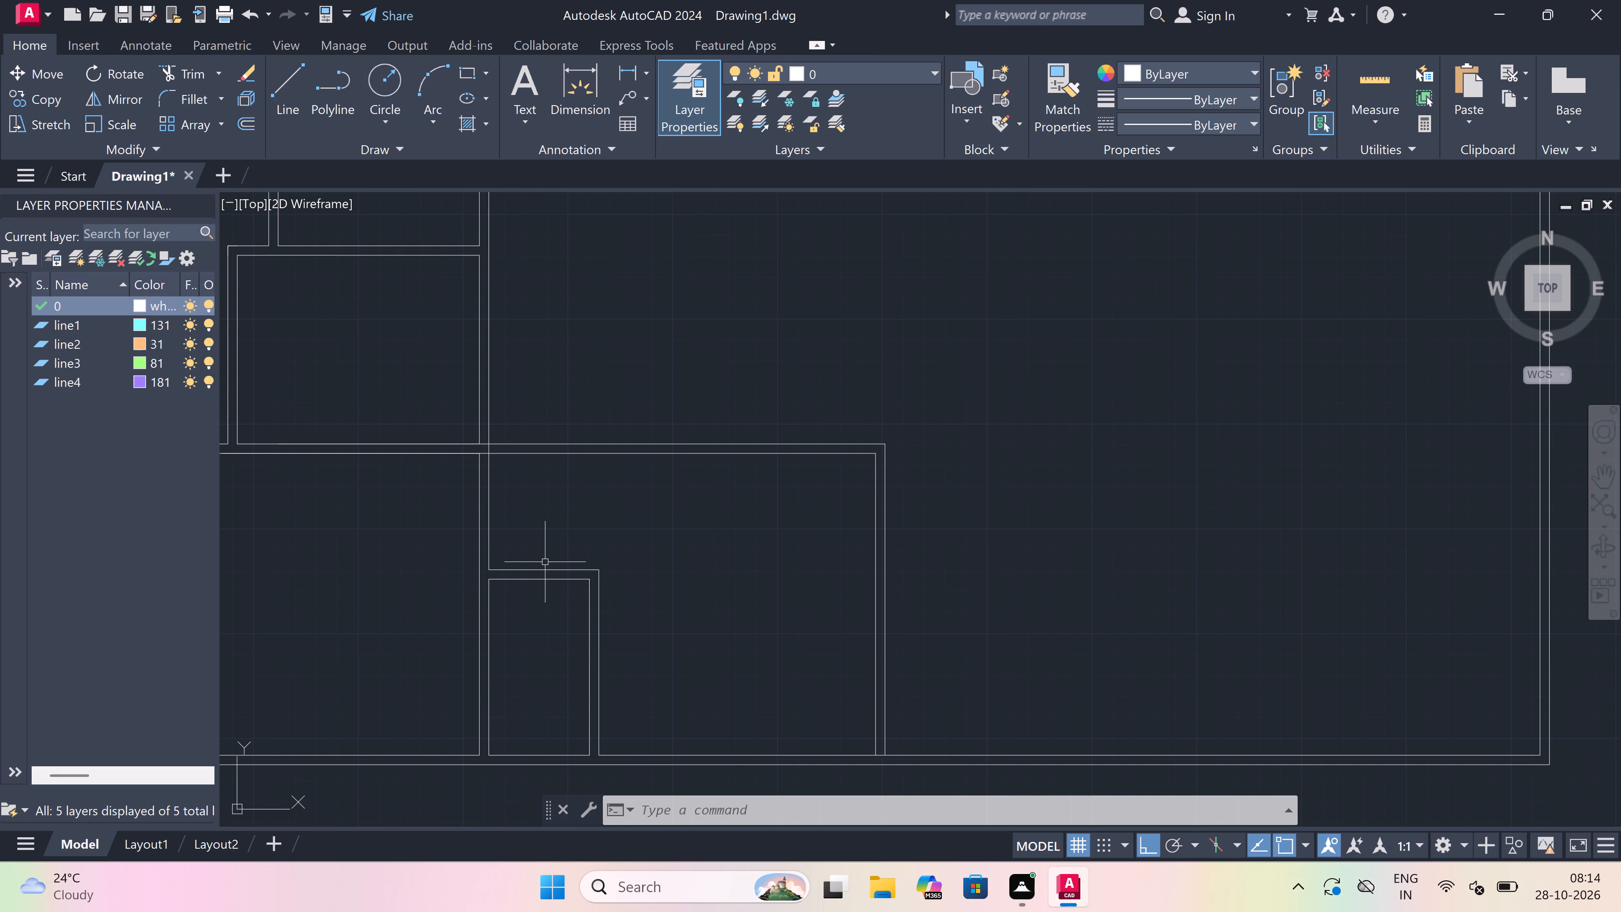
# Extend both lines of the small room's right wall up to the lower line of the new top wall.
pyautogui.scroll(-1, 545, 562)
pyautogui.scroll(1, 545, 562)
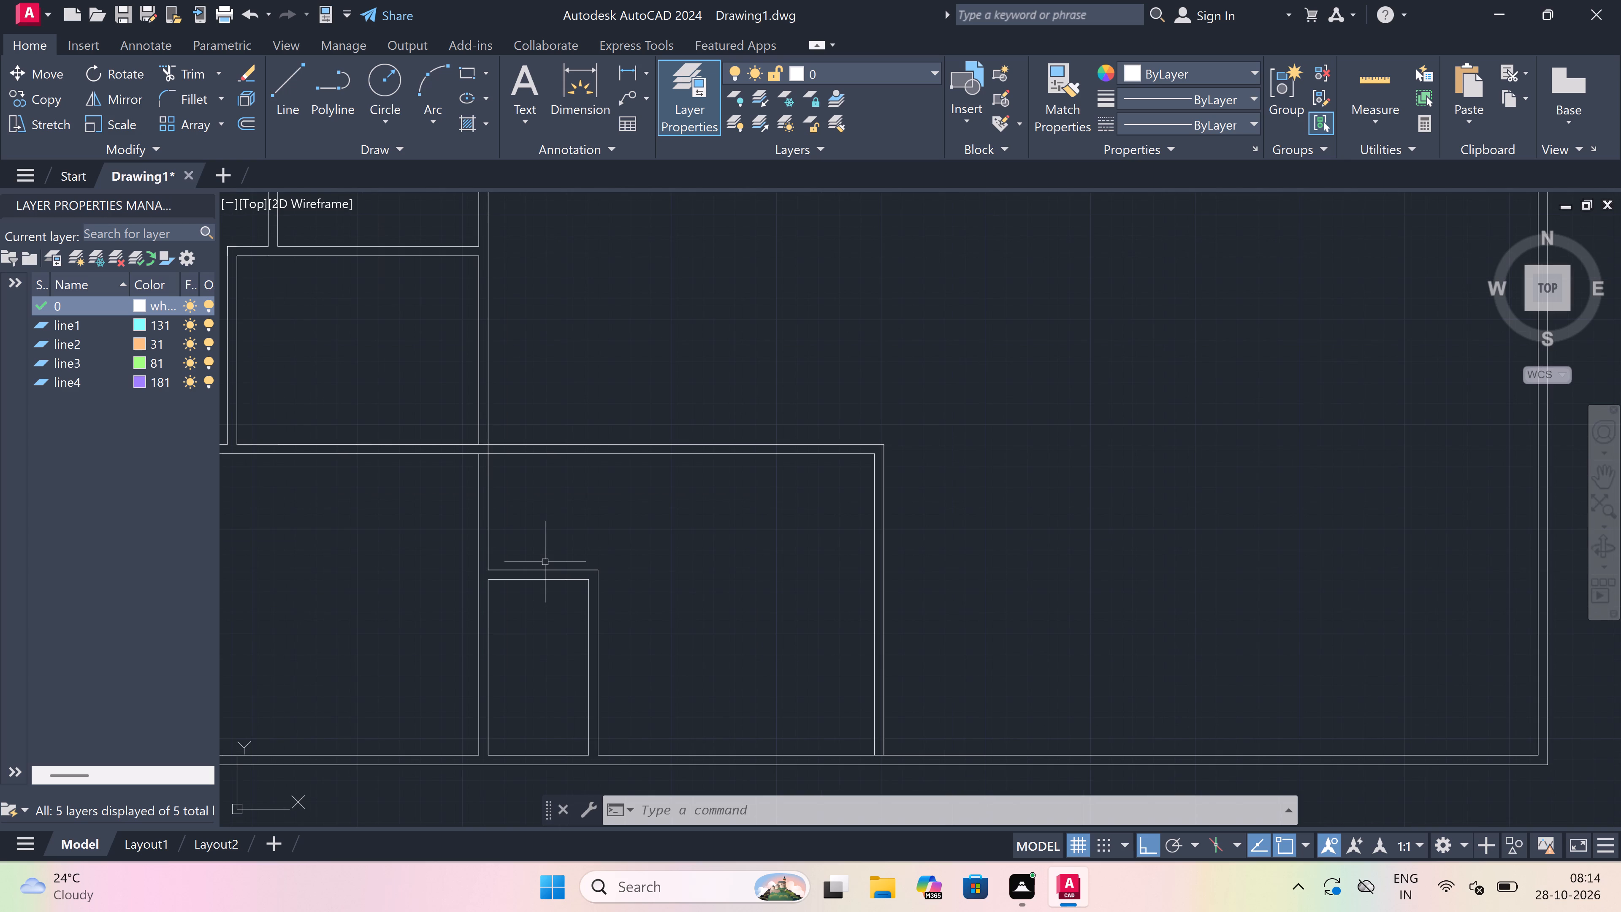
pyautogui.scroll(1, 545, 562)
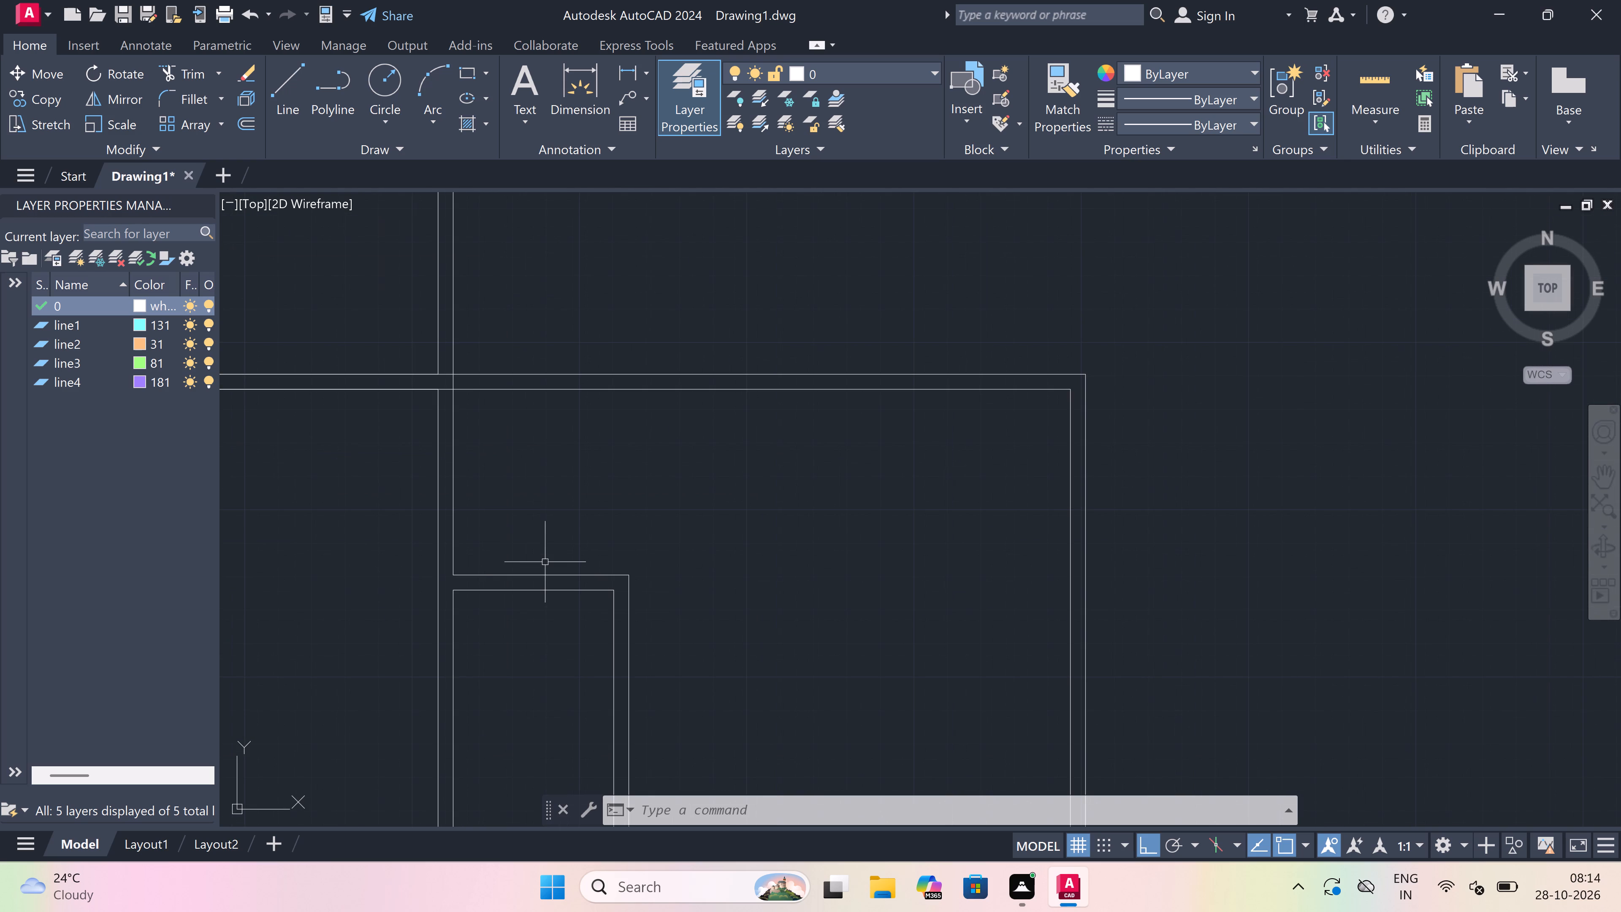
pyautogui.scroll(-1, 545, 562)
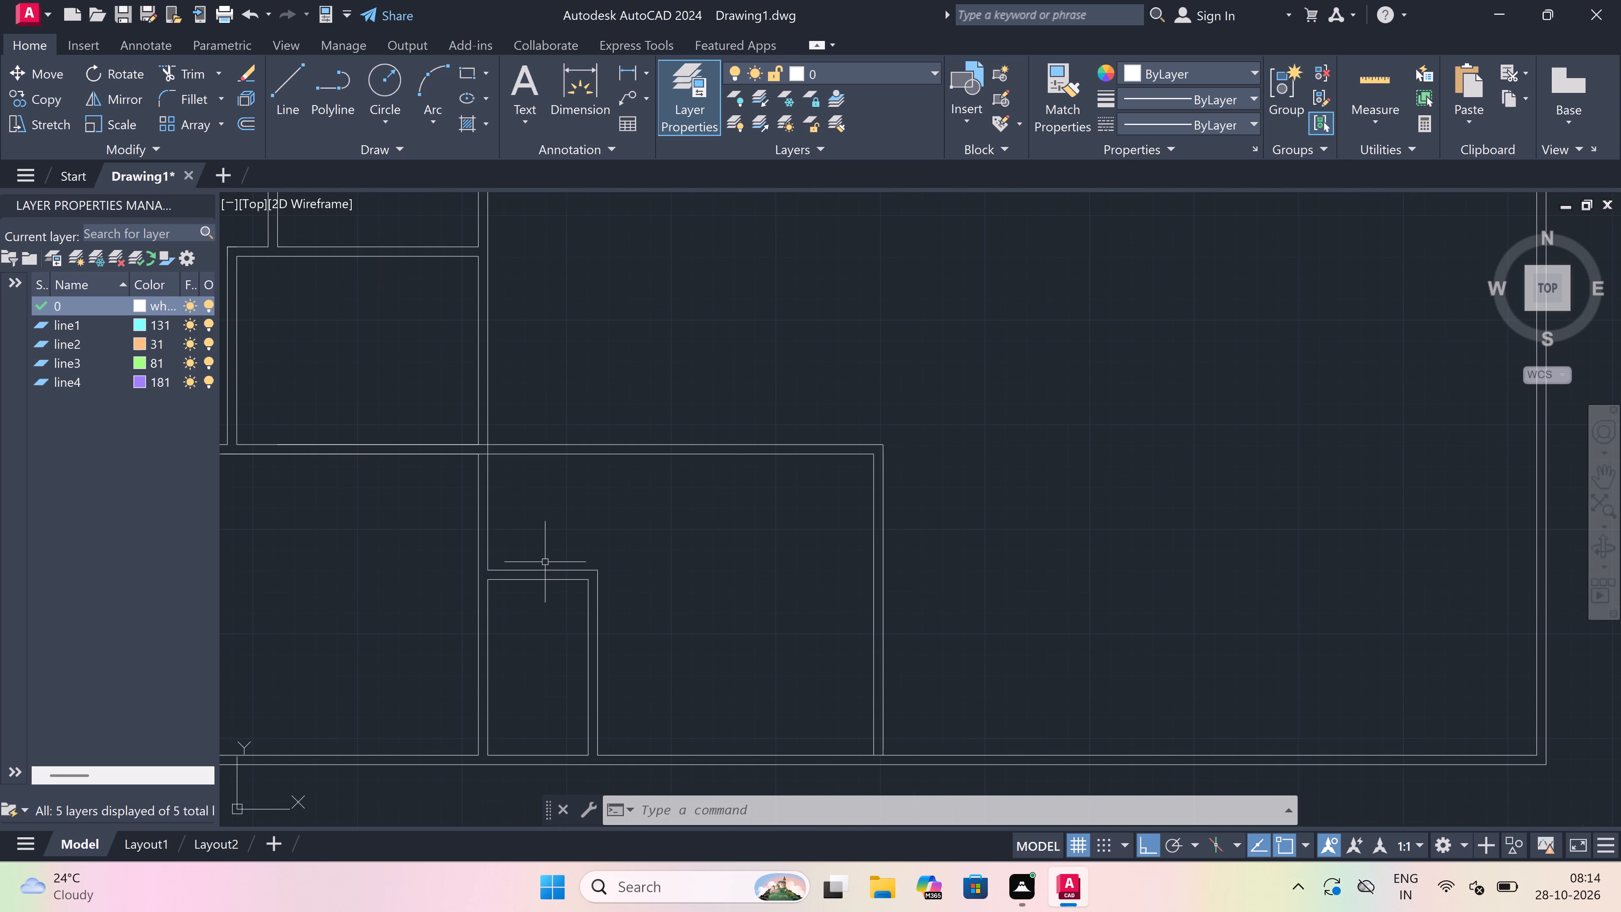
pyautogui.scroll(-1, 583, 562)
pyautogui.scroll(2, 584, 560)
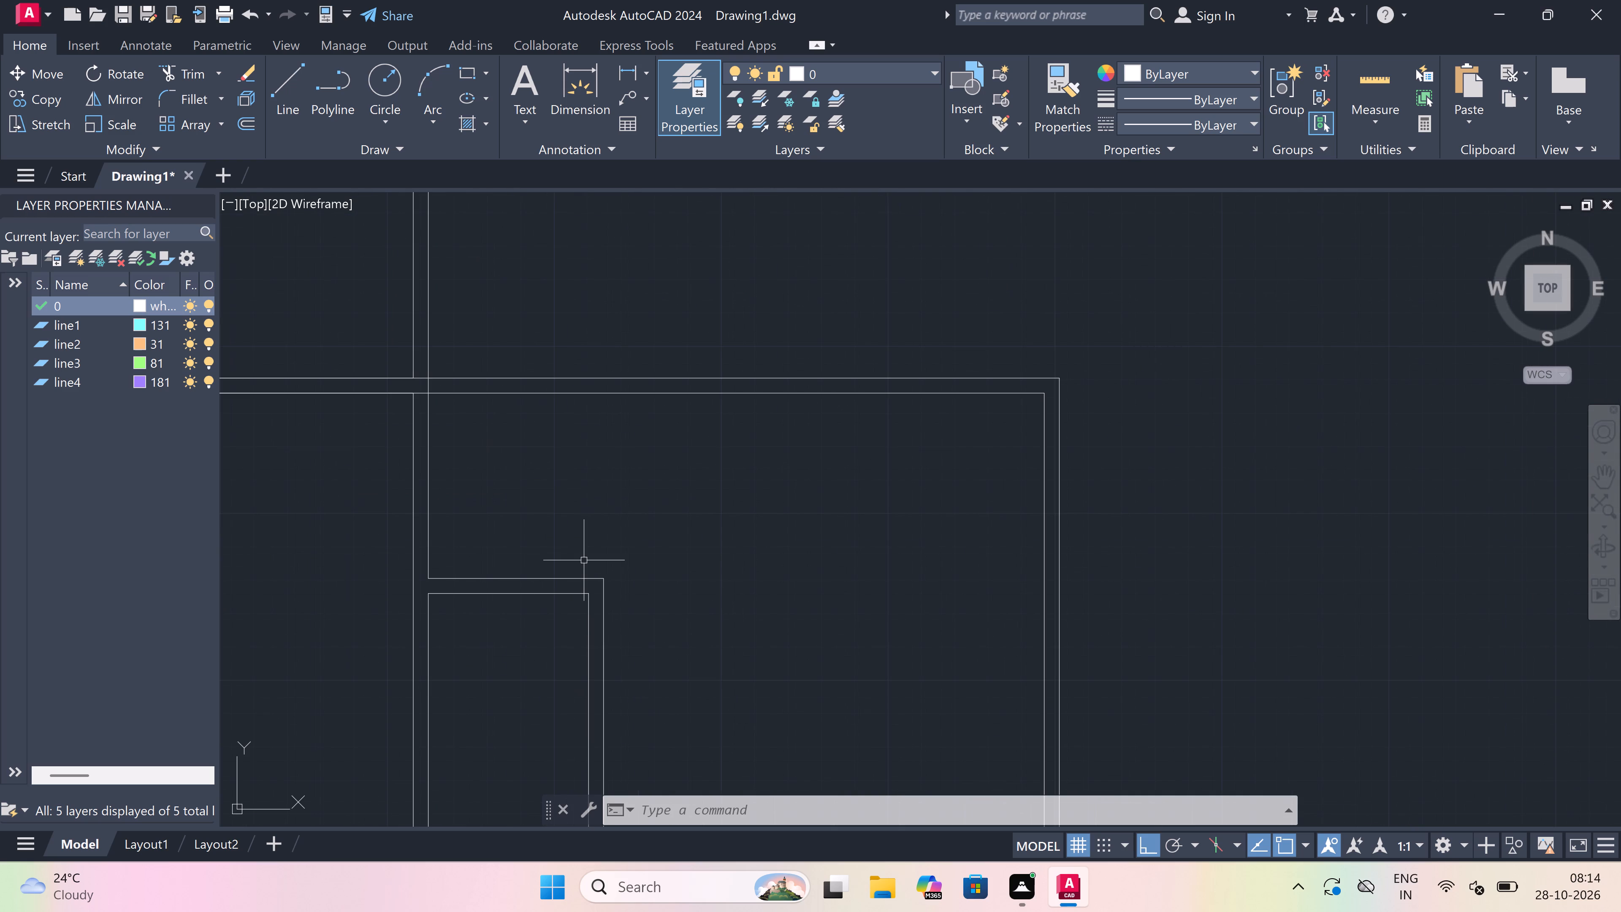
pyautogui.press('e')
pyautogui.press('x')
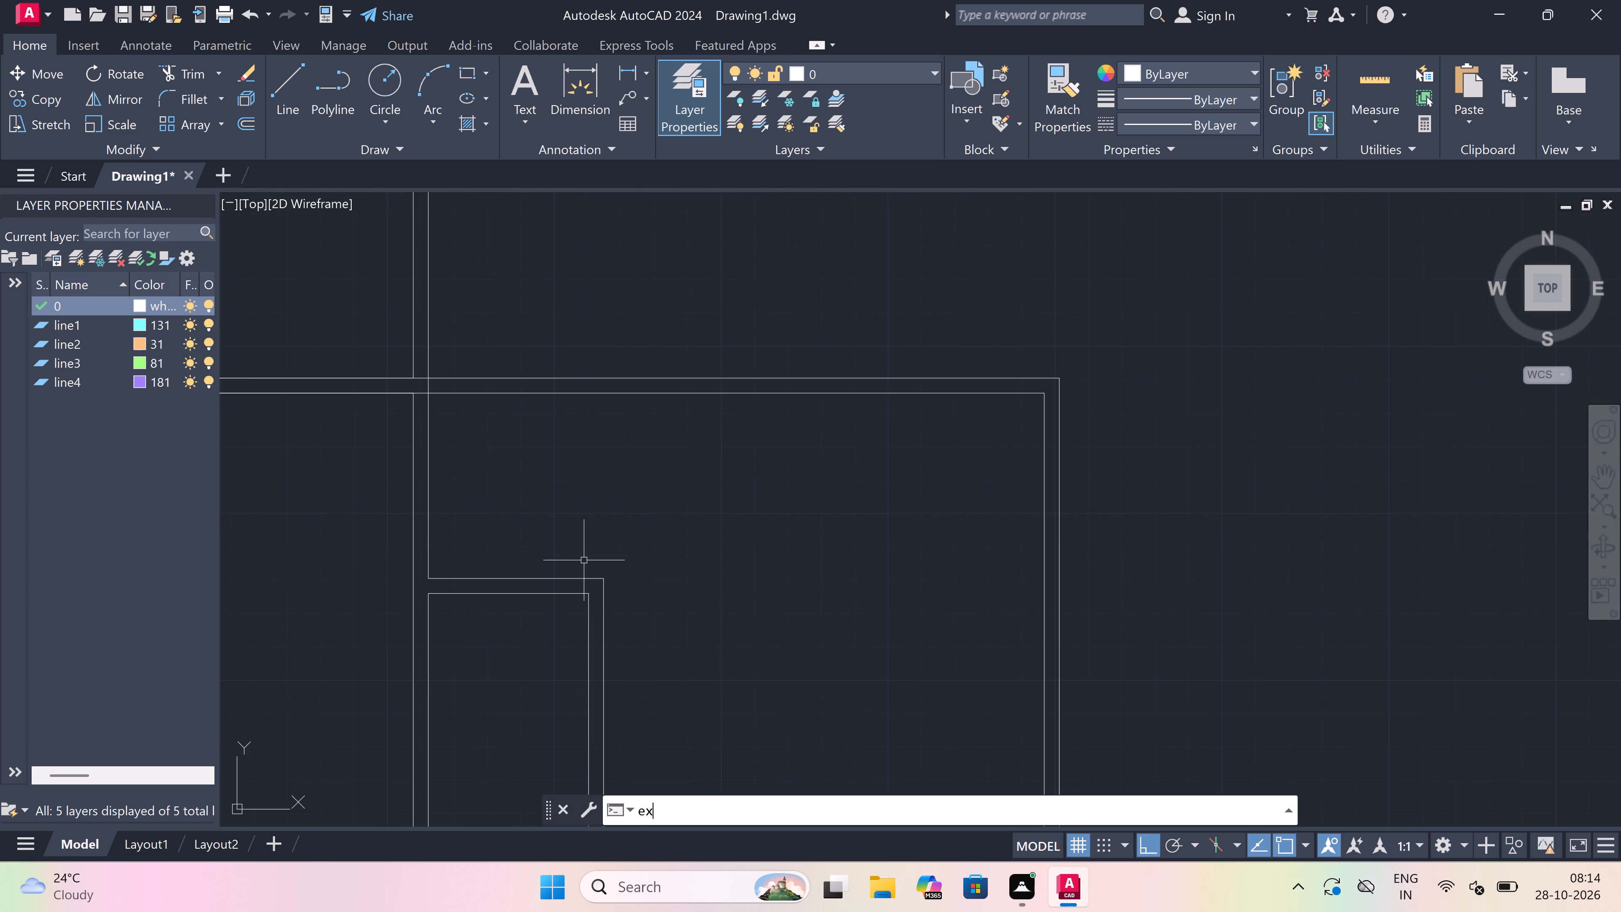
pyautogui.press('space')
pyautogui.click(561, 649)
pyautogui.moveTo(738, 624); pyautogui.dragTo(732, 623)
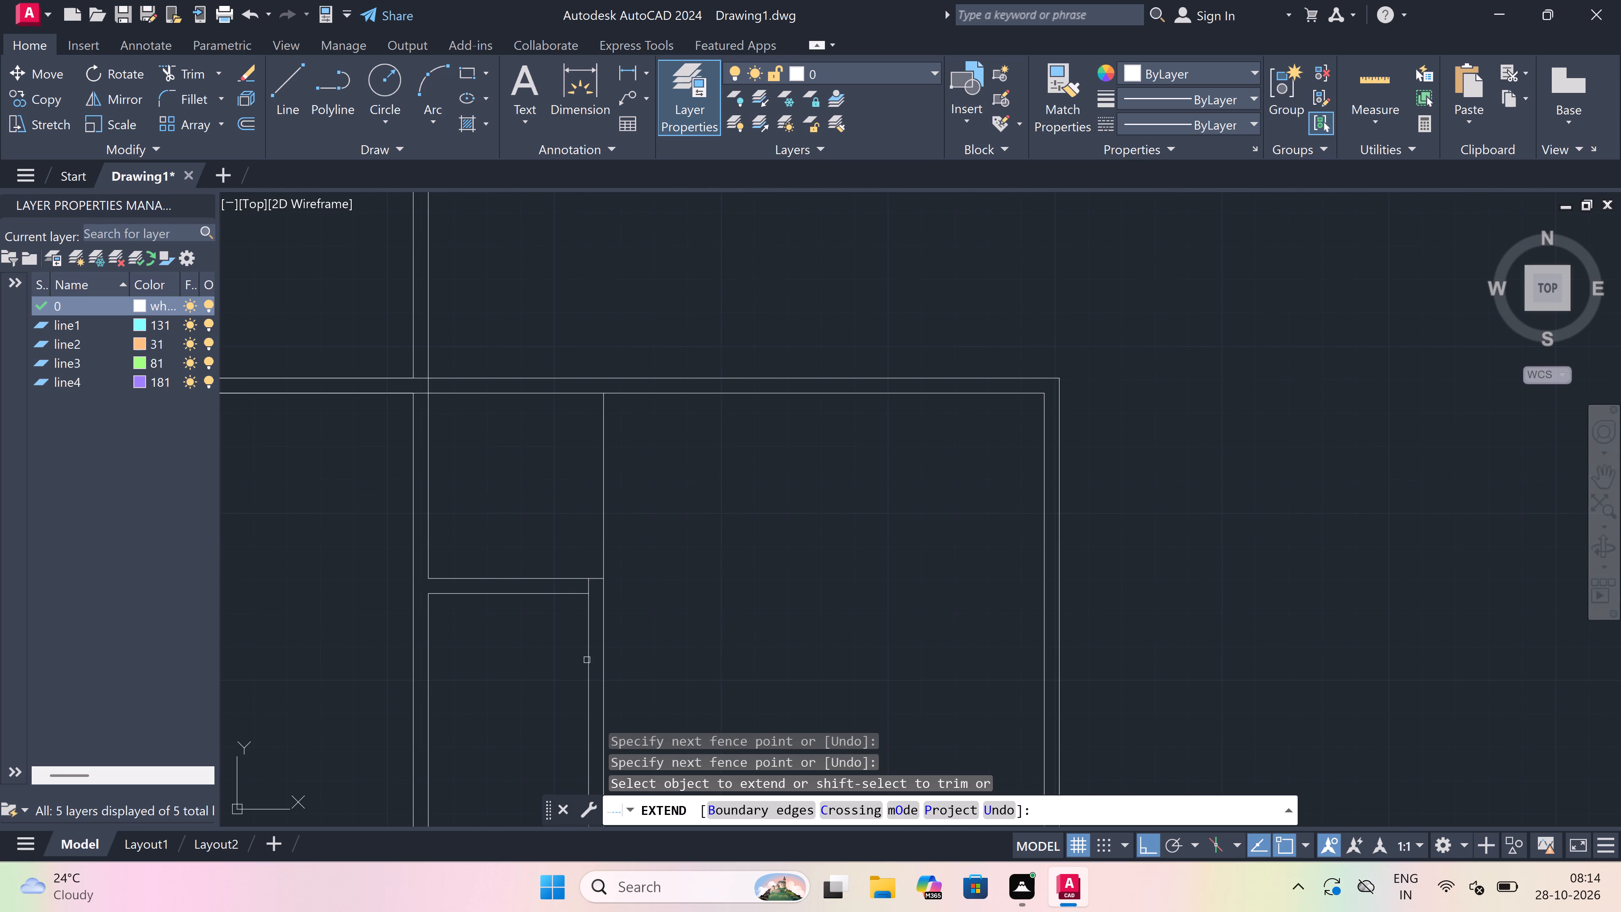
pyautogui.moveTo(587, 660); pyautogui.dragTo(604, 640)
pyautogui.press('Escape')
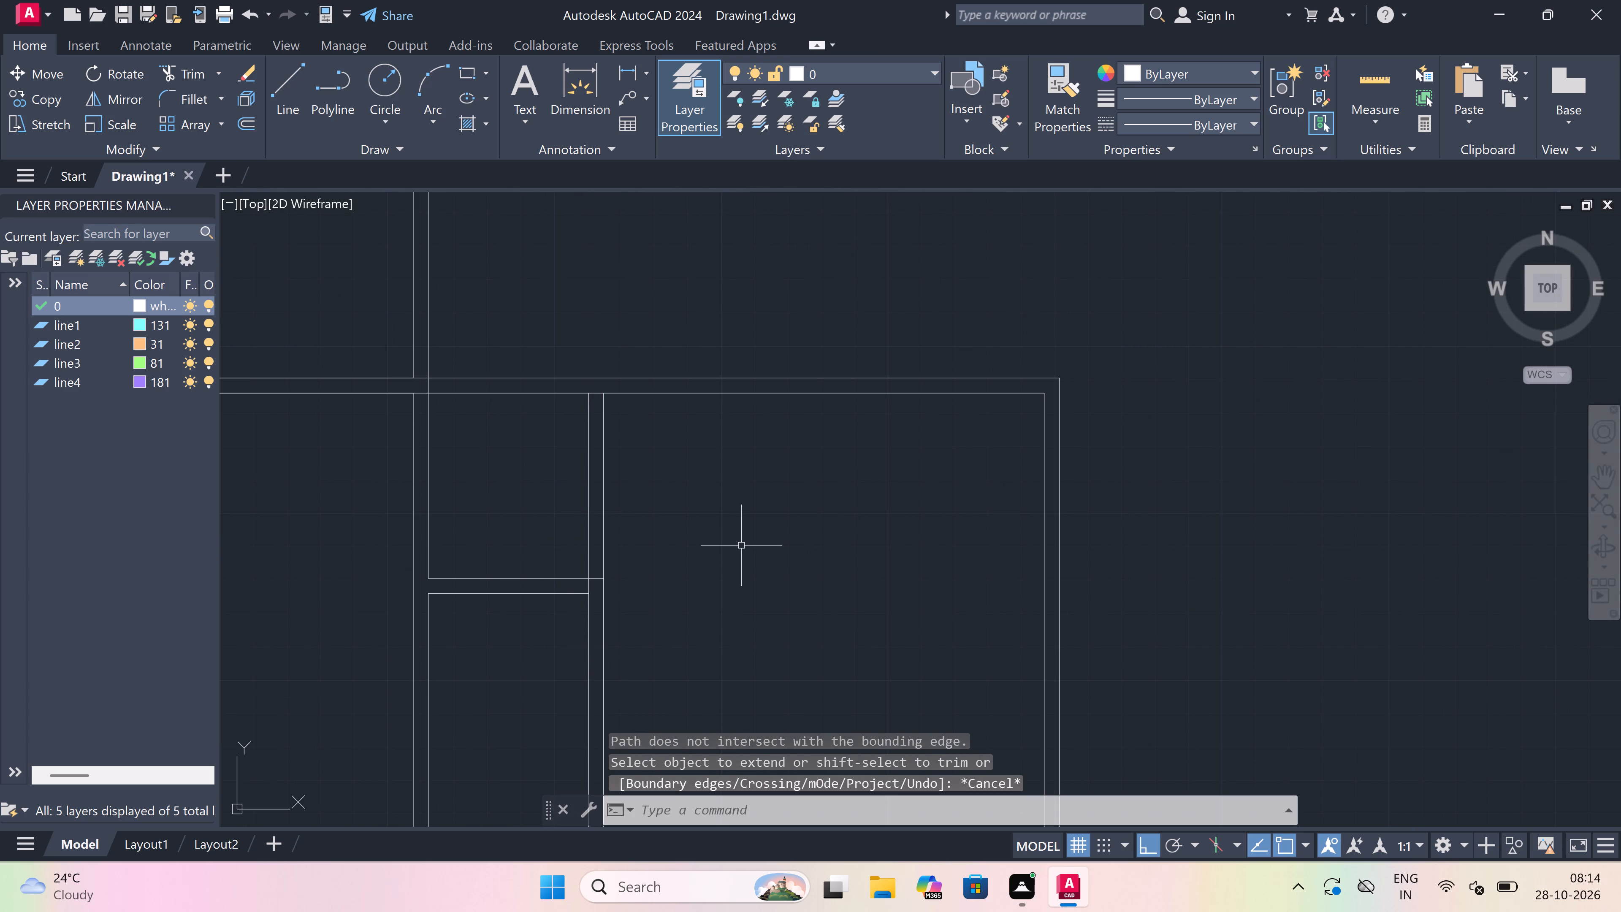
# Trim the line pieces crossing the junction of the small room's top wall and right wall.
pyautogui.write('tr')
pyautogui.press('space')
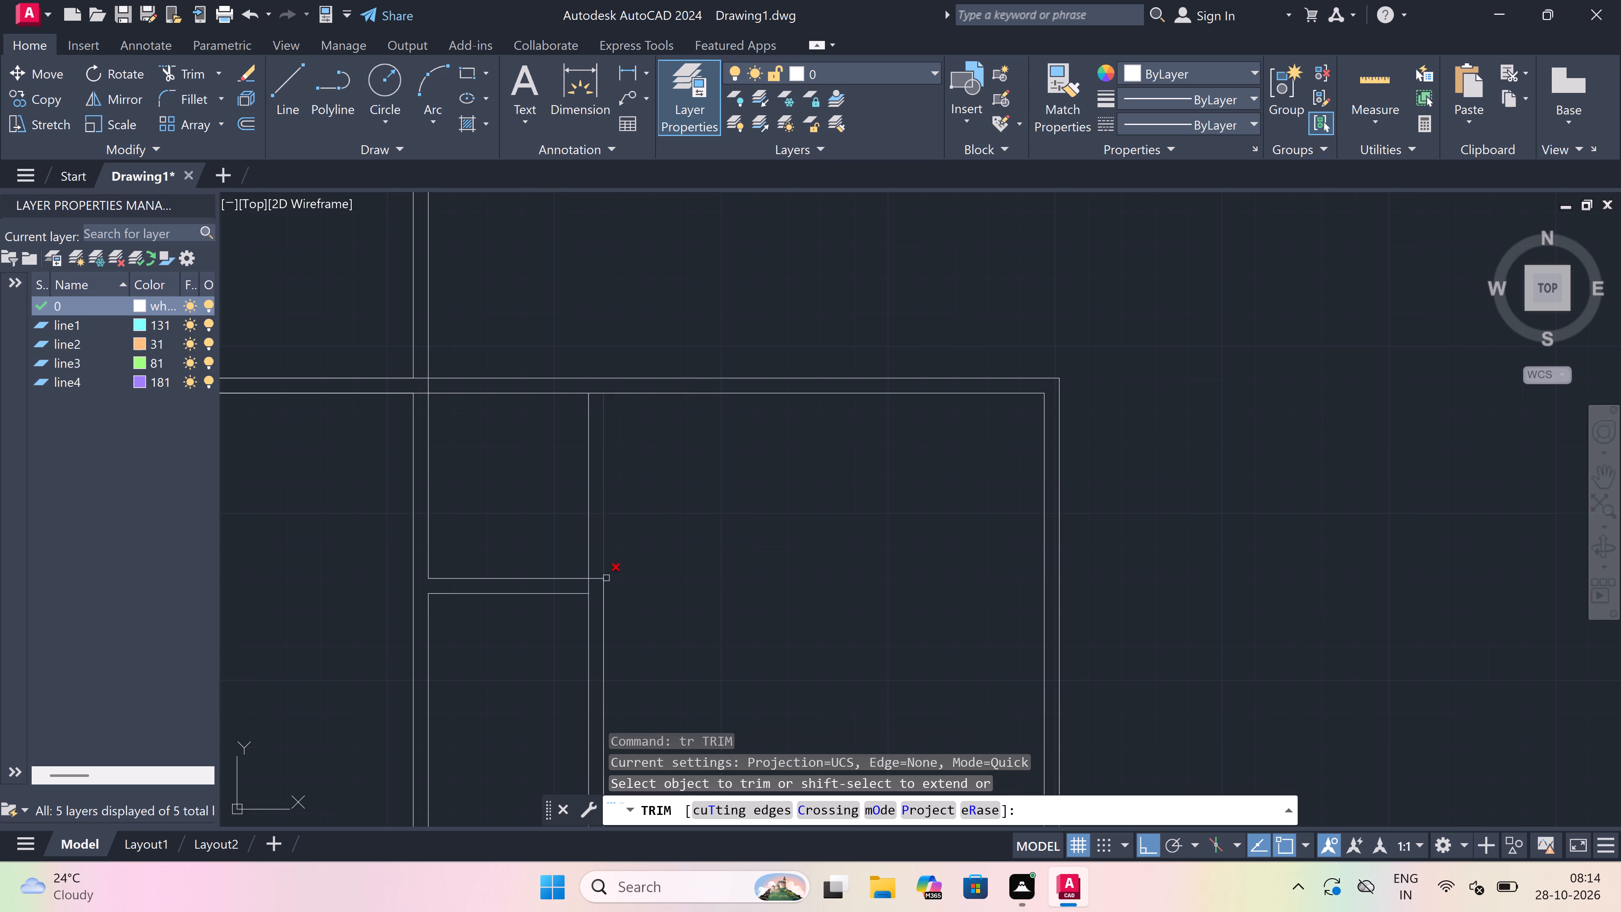
pyautogui.scroll(2, 605, 578)
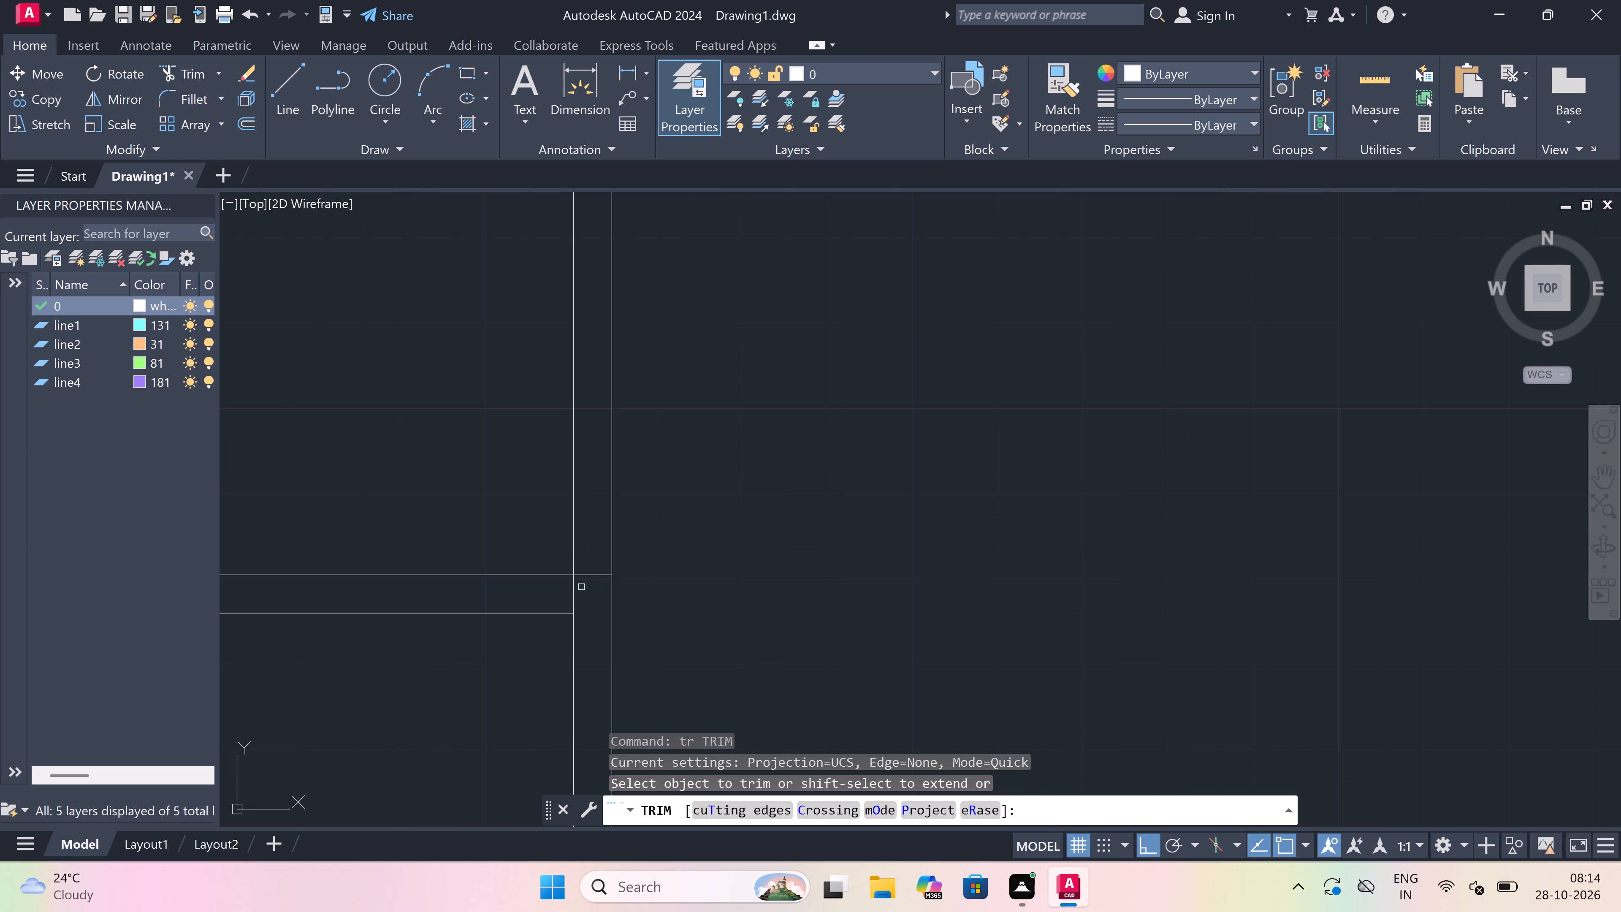
pyautogui.click(575, 596)
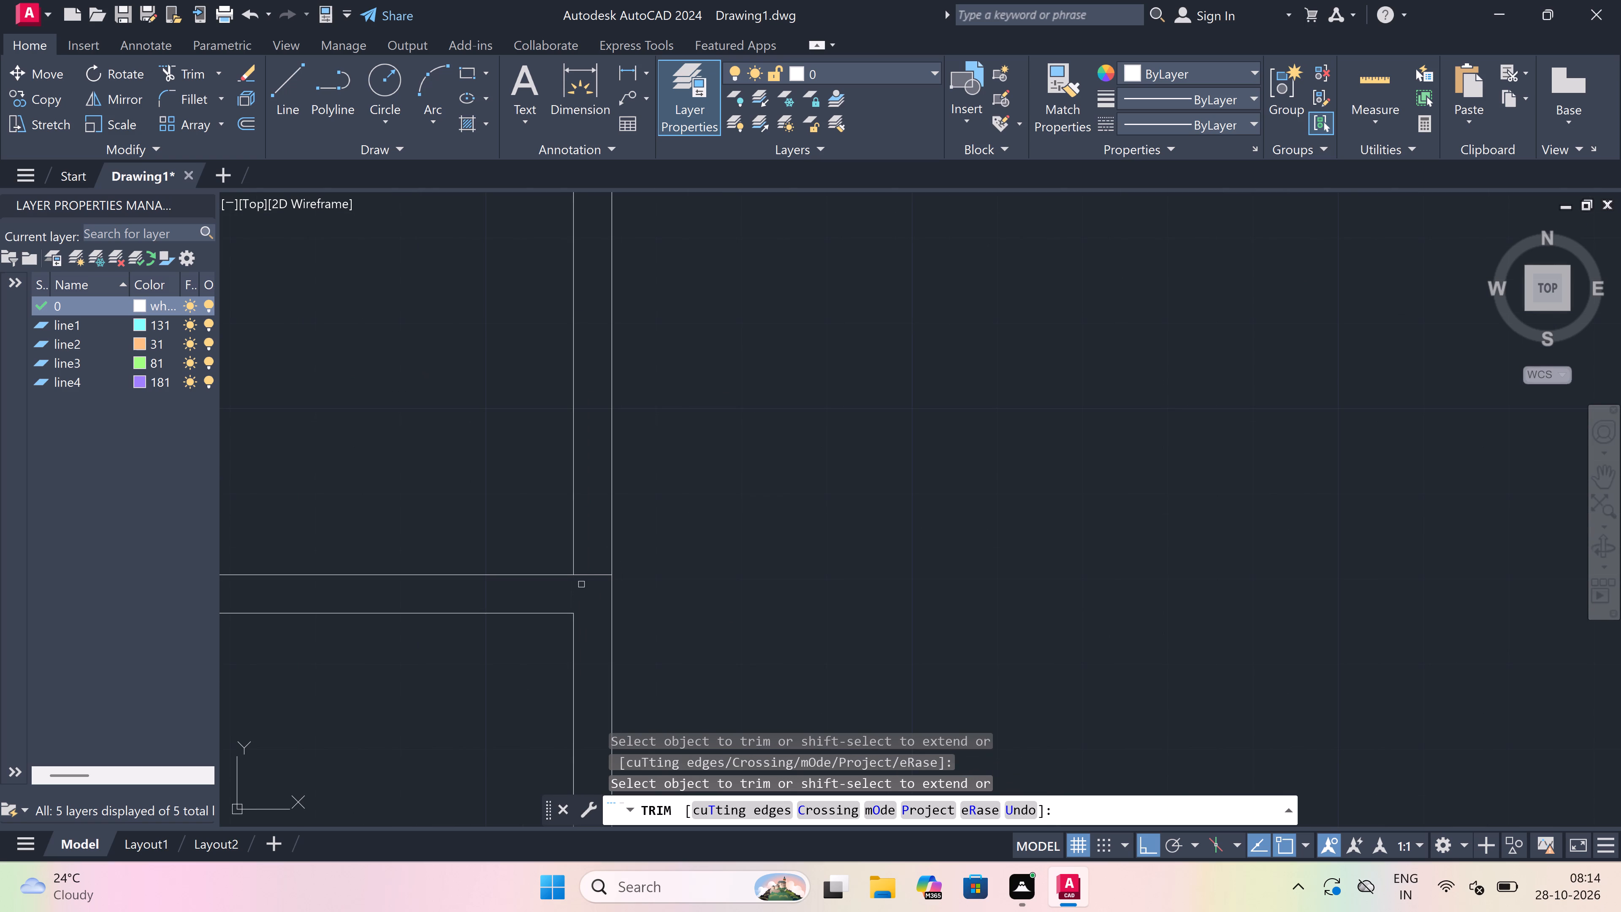
pyautogui.click(589, 571)
pyautogui.click(589, 599)
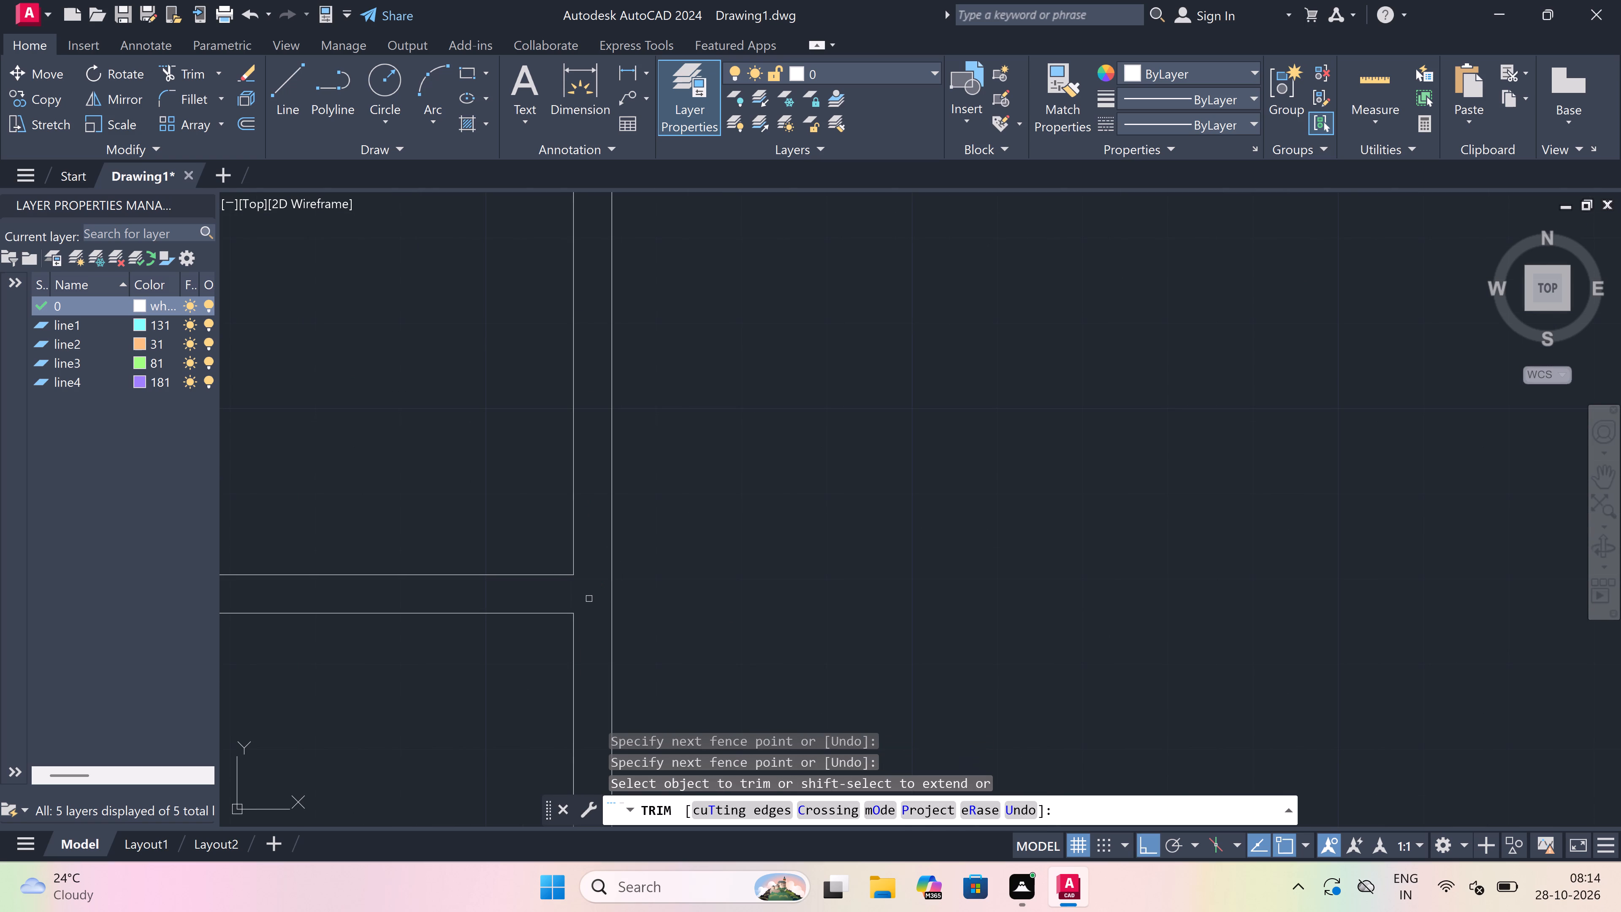
# Trim the top wall's lines inside the long vertical wall and its lower line between the extended wall's two lines.
pyautogui.scroll(-6, 589, 599)
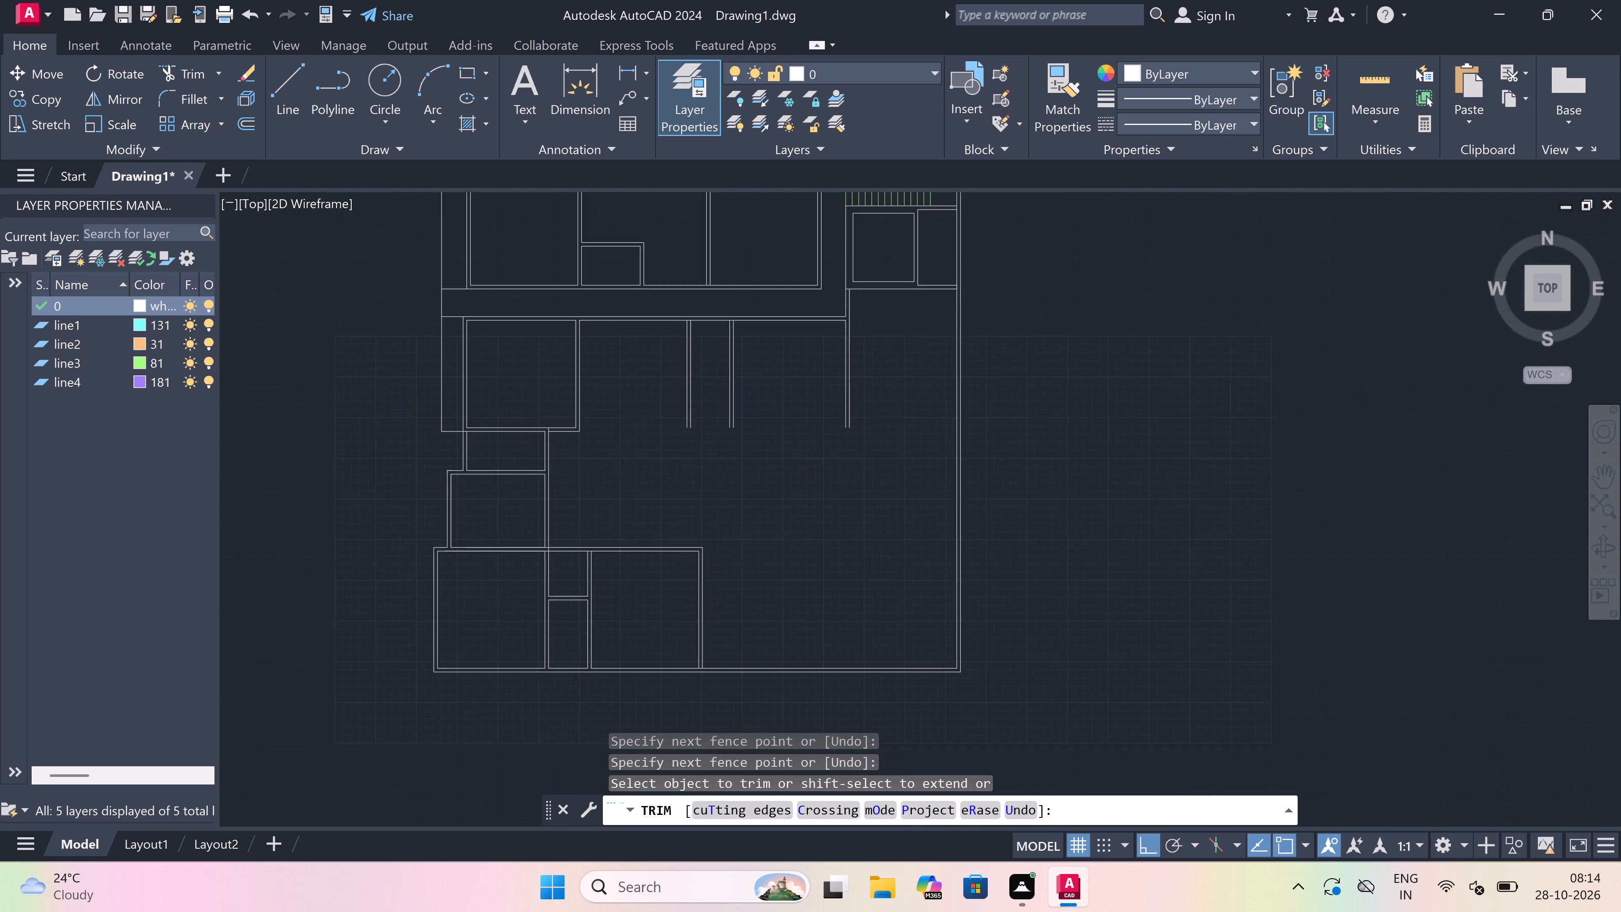
pyautogui.scroll(3, 569, 567)
pyautogui.scroll(3, 519, 581)
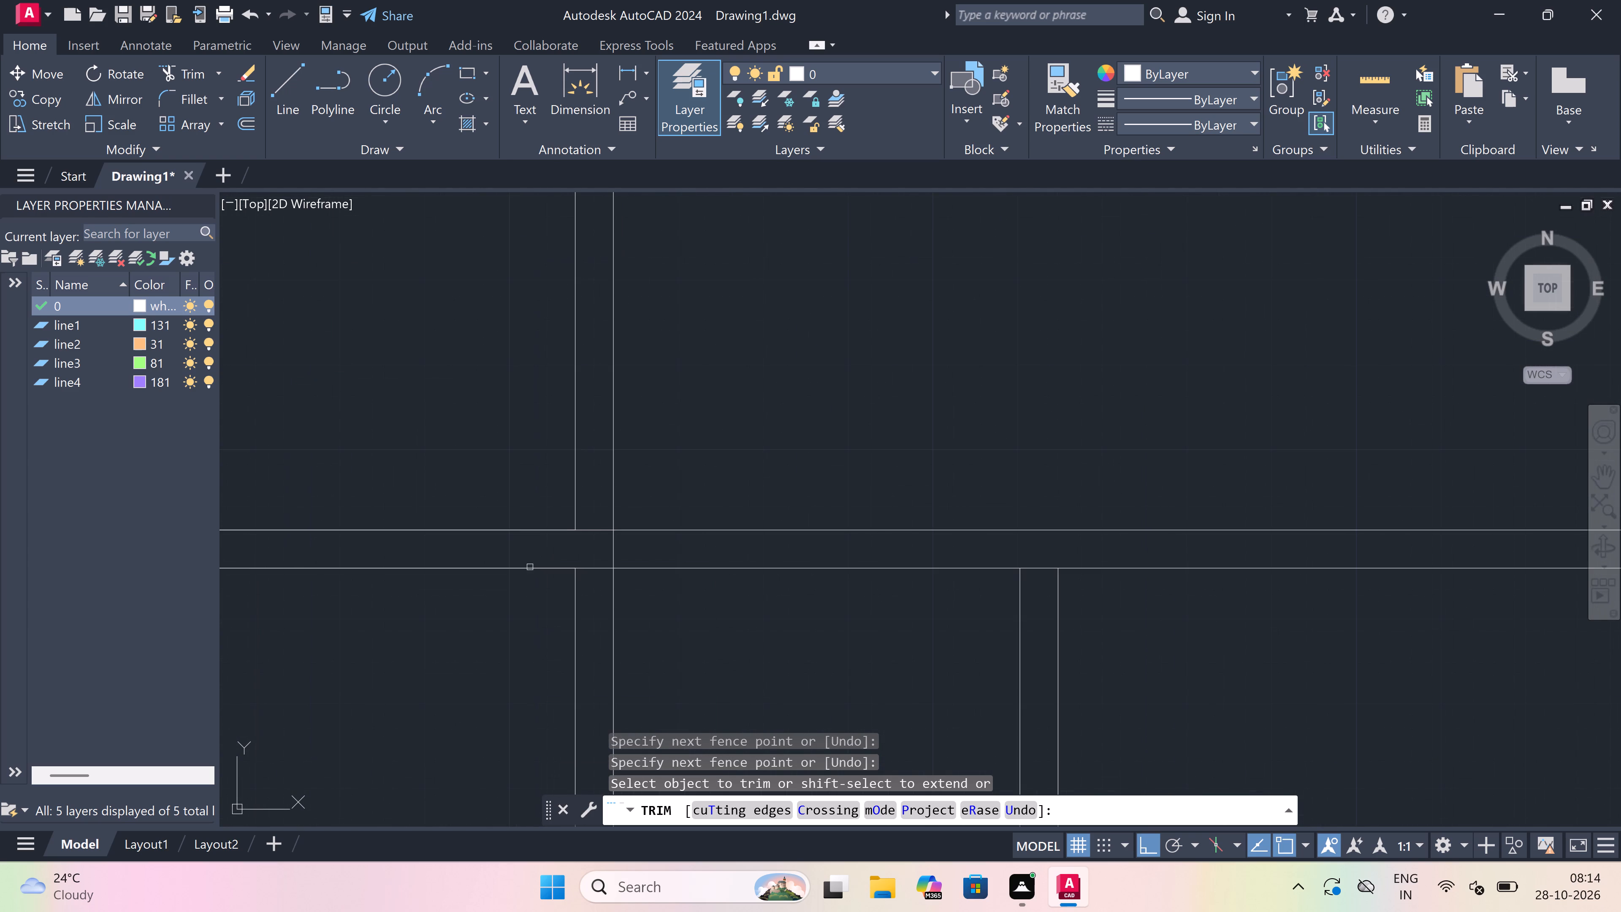
pyautogui.click(590, 520)
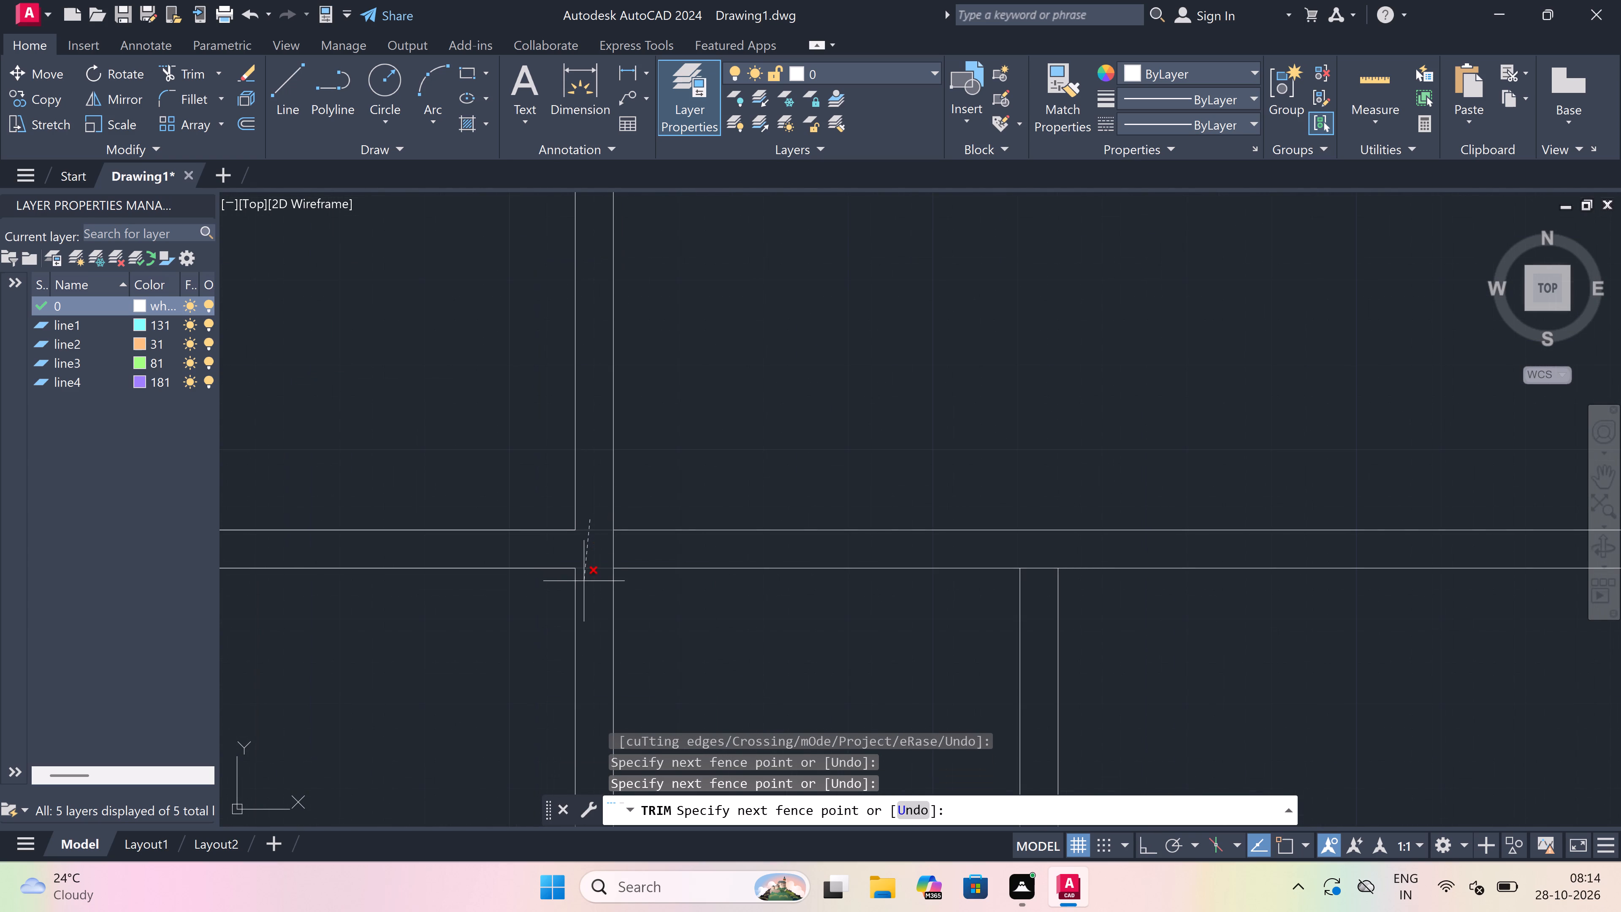
pyautogui.click(584, 586)
pyautogui.scroll(-2, 584, 586)
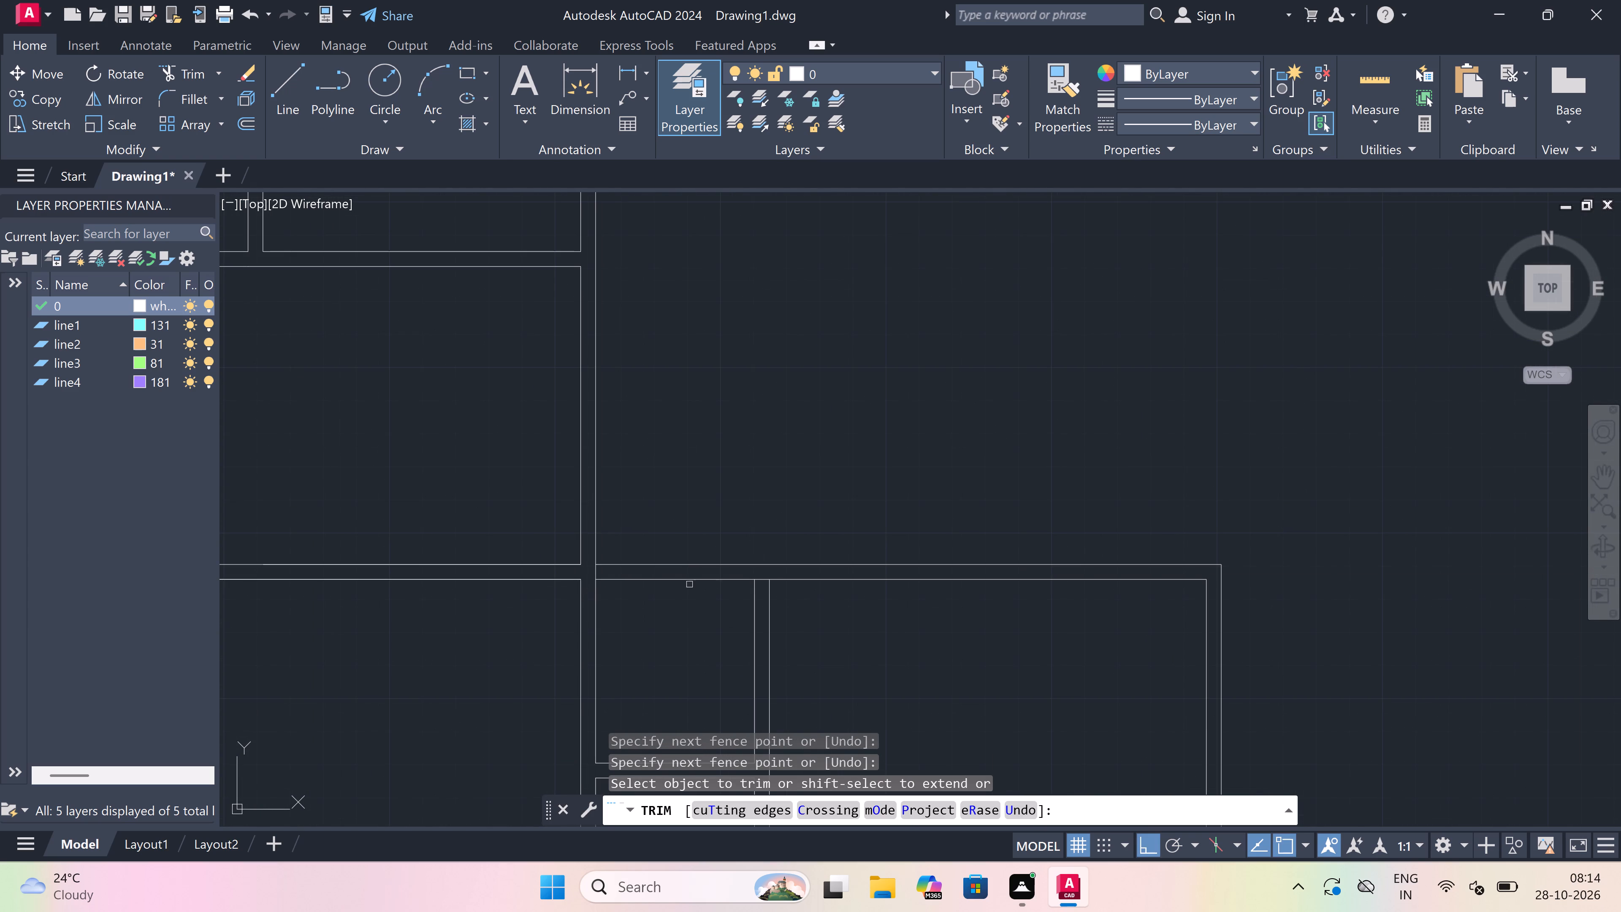
pyautogui.scroll(2, 762, 584)
pyautogui.click(760, 575)
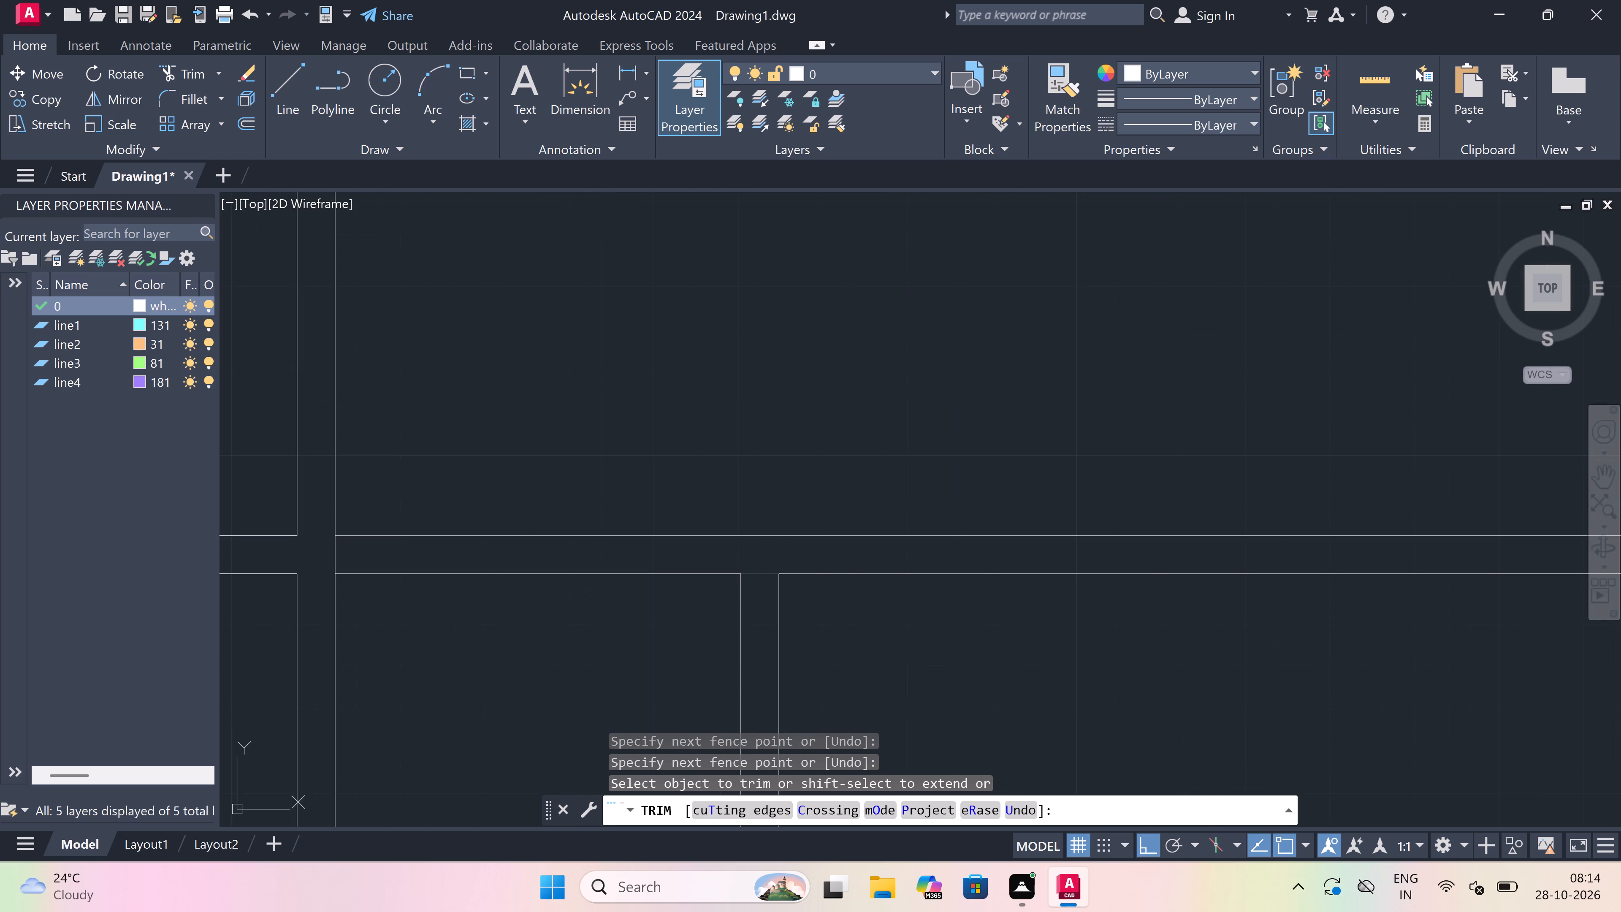
pyautogui.press('Escape')
# Extend the left line of the small room's extended right wall to the upper line of the top wall.
pyautogui.press('e')
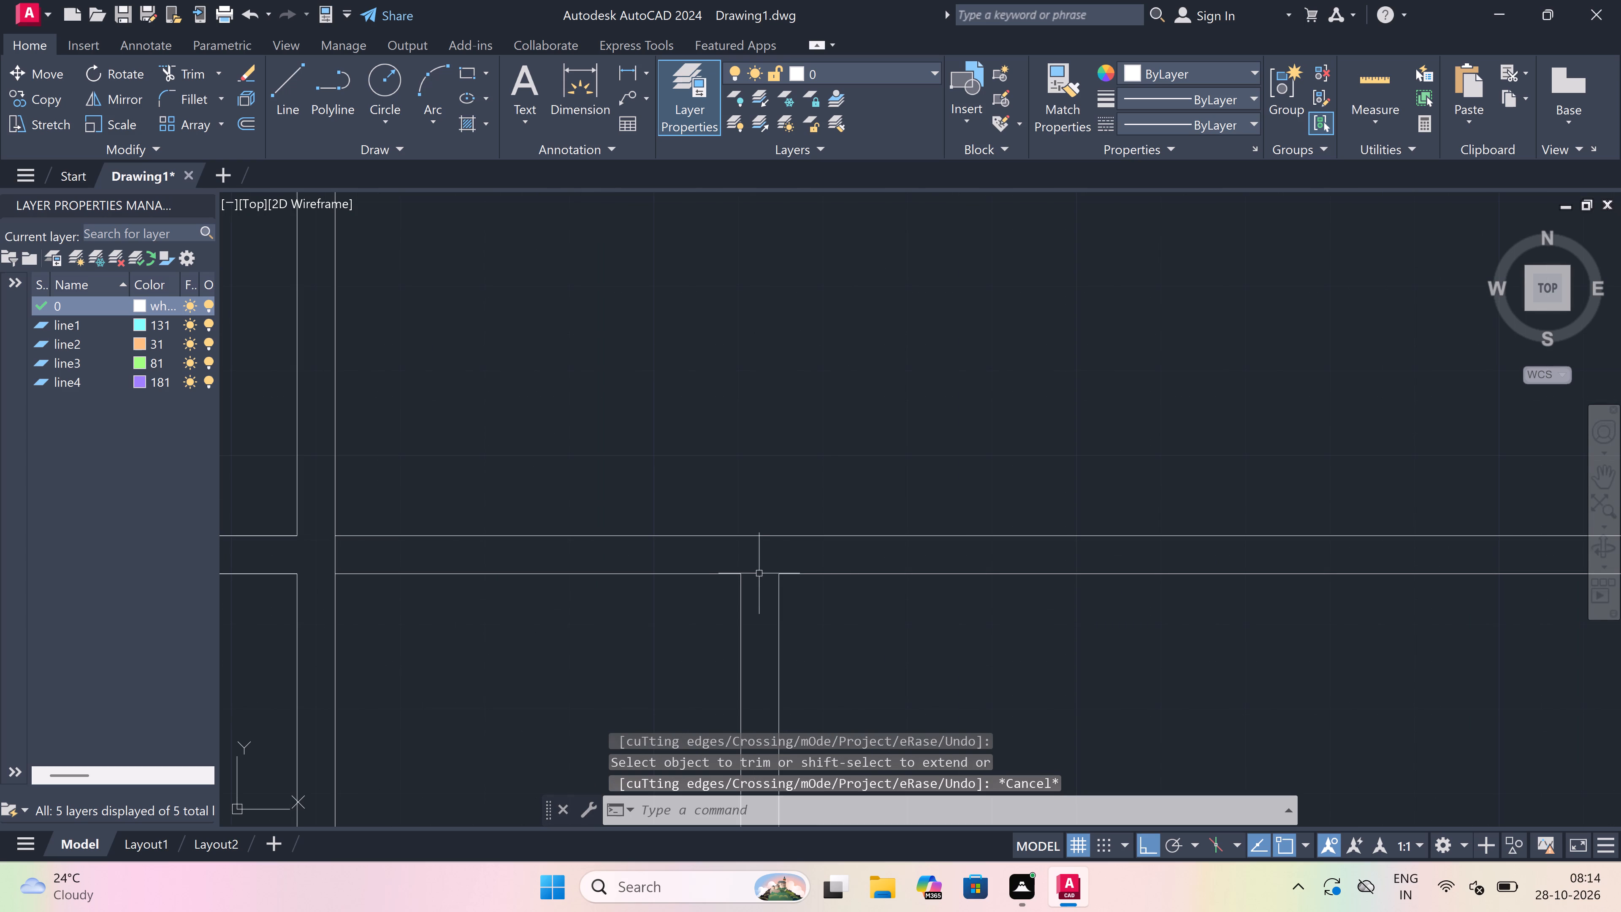
pyautogui.press('x')
pyautogui.press('space')
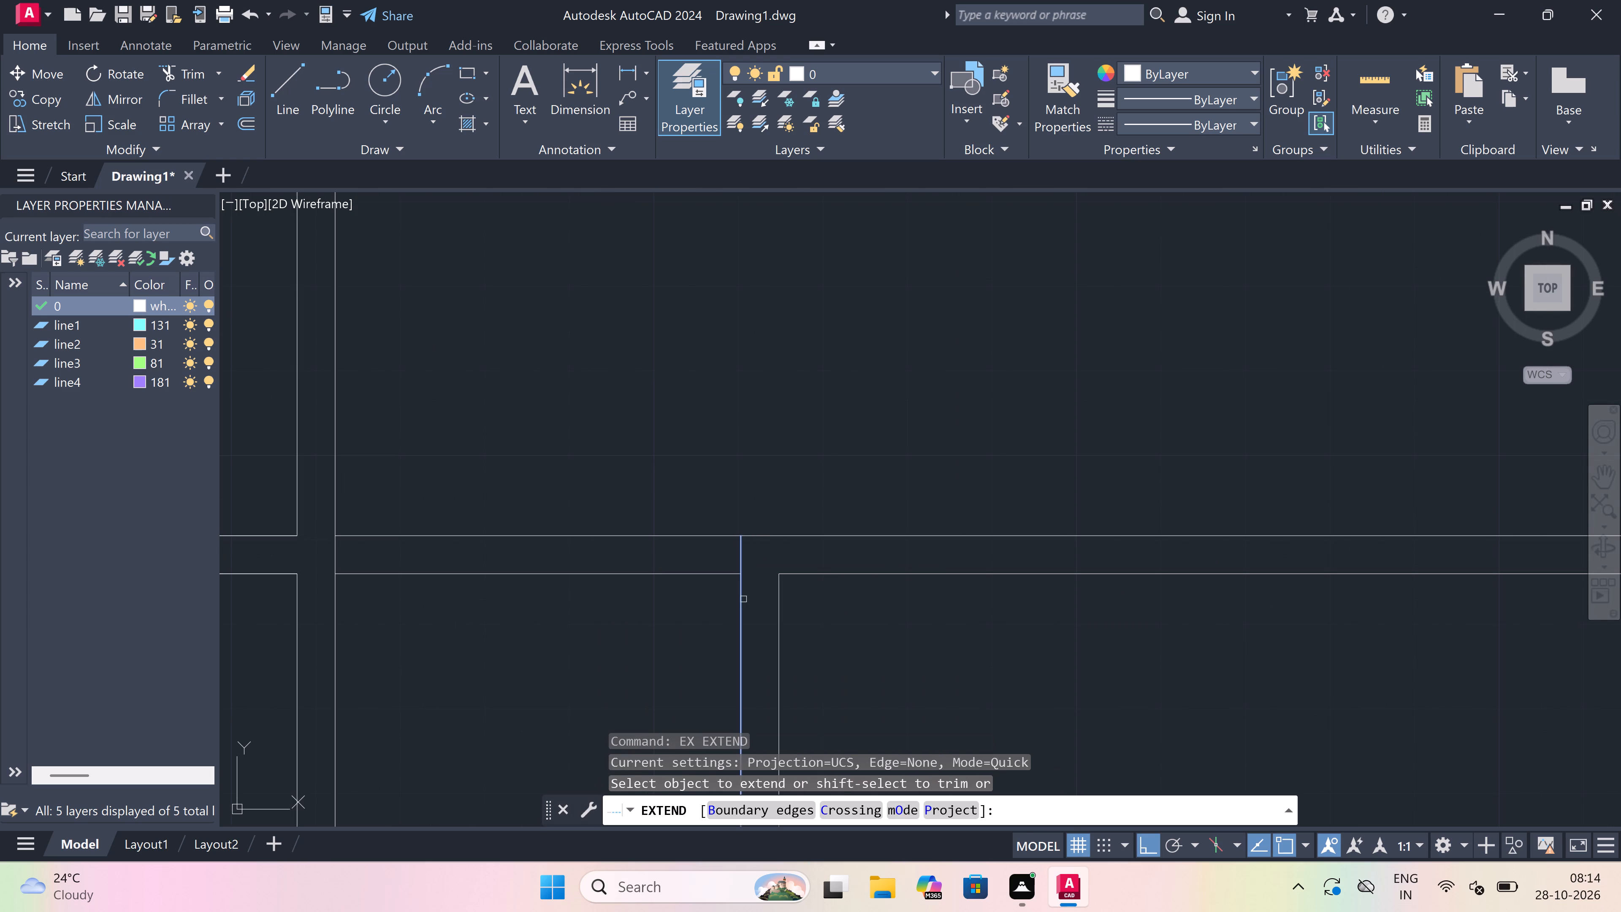
pyautogui.click(743, 599)
pyautogui.press('Escape')
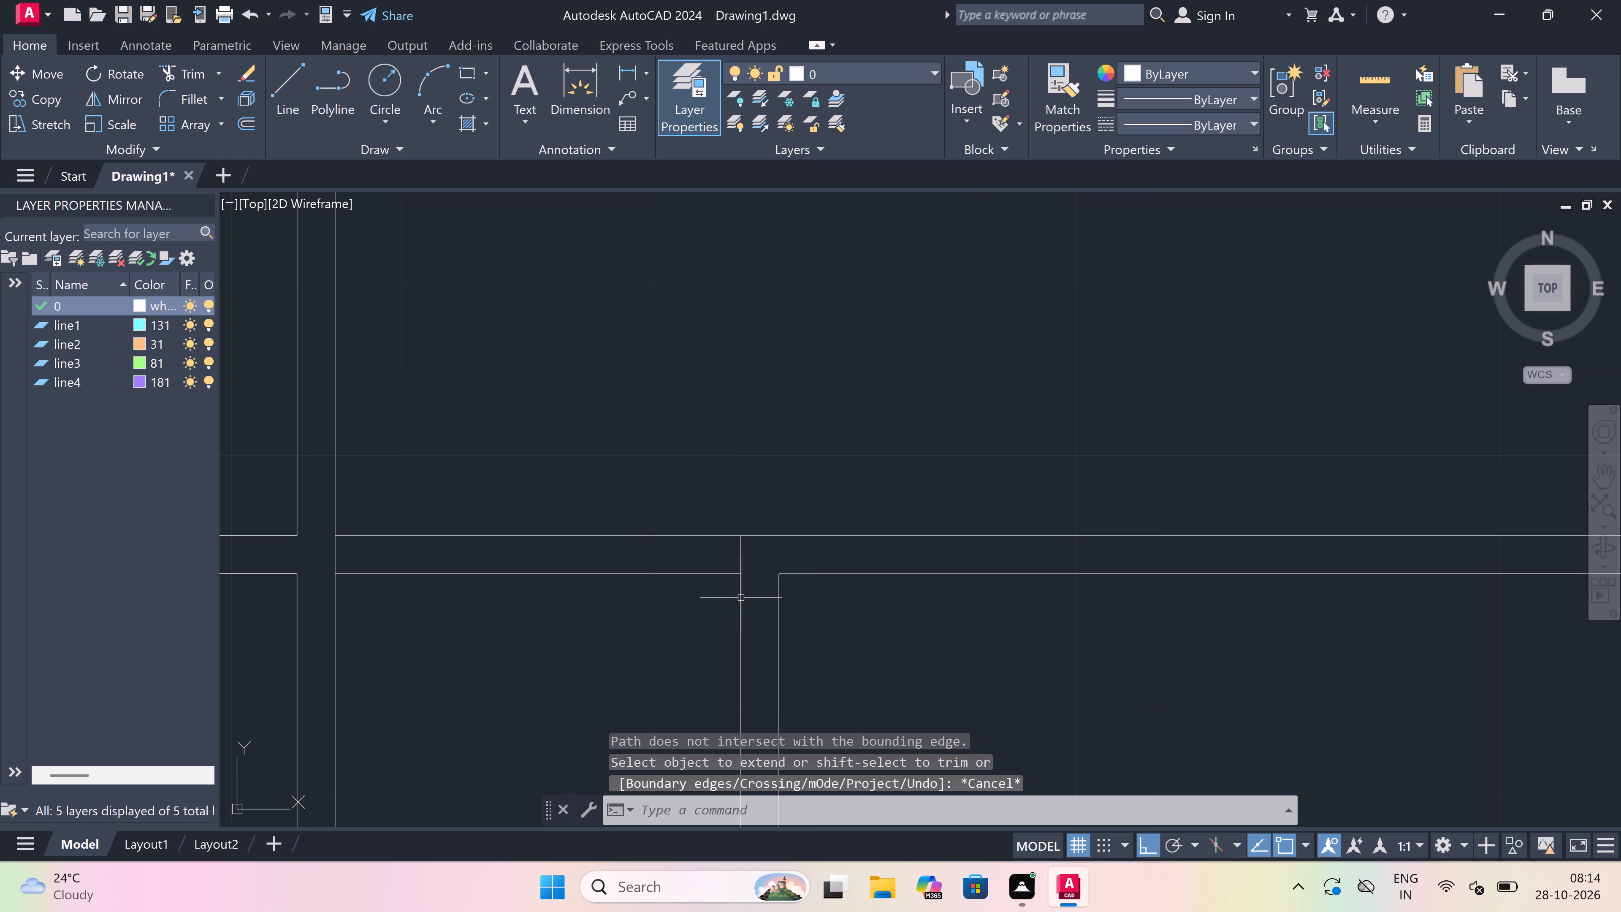
# Trim both top-wall lines spanning between the long vertical wall and the extended wall above the small room.
pyautogui.press('t')
pyautogui.press('r')
pyautogui.press('space')
pyautogui.click(667, 527)
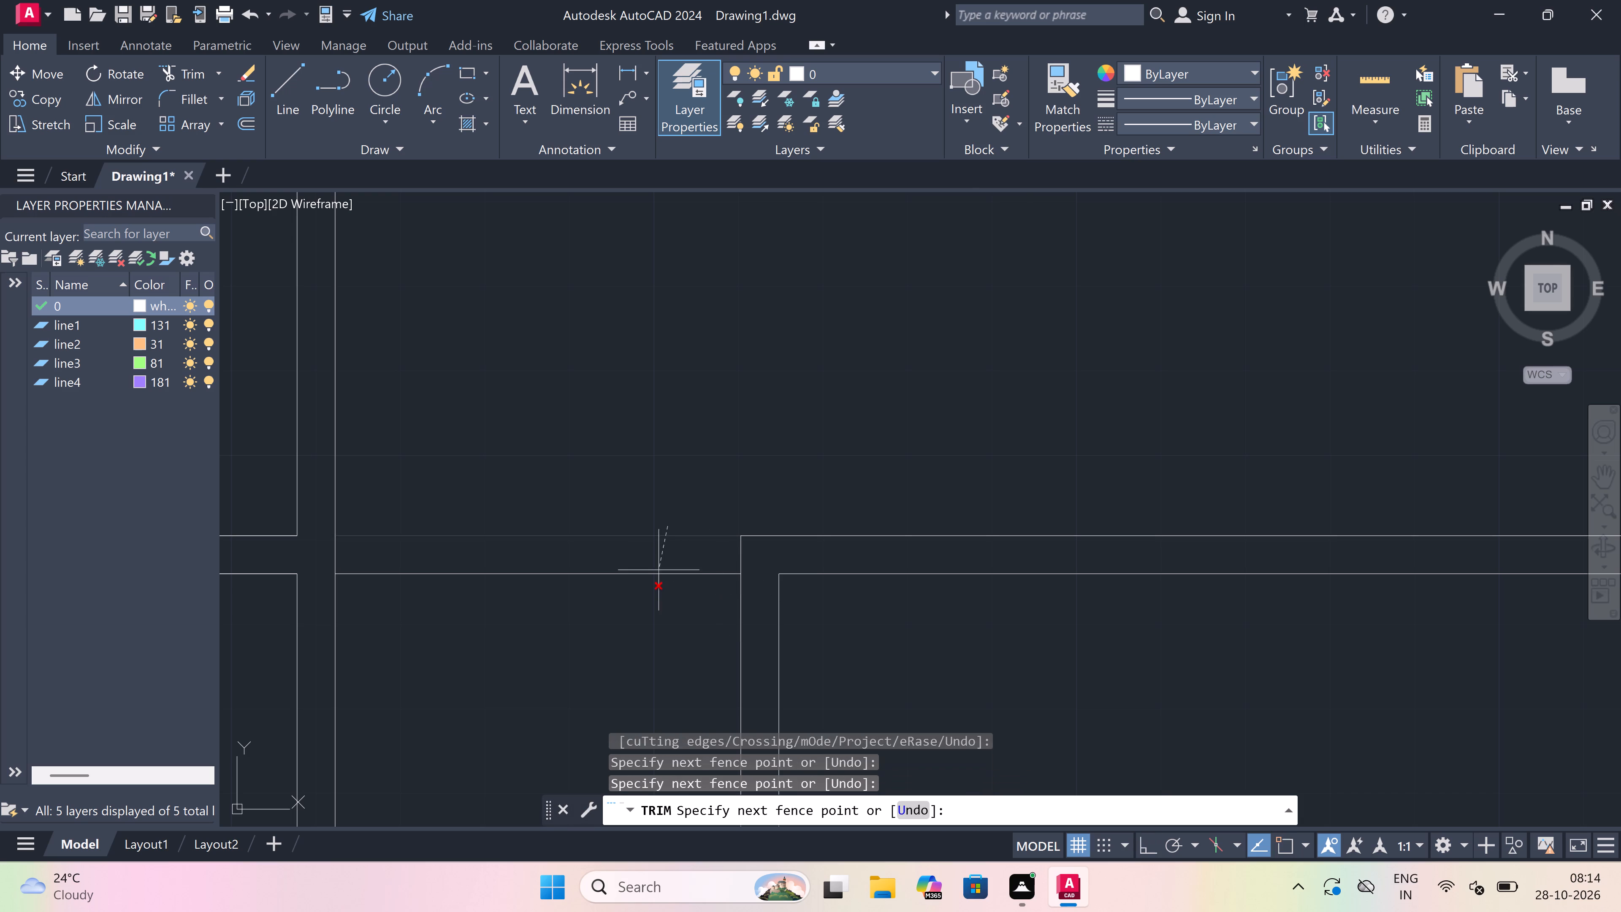
pyautogui.click(636, 633)
pyautogui.press('Escape')
# Offset the outer line of the lower middle room's right wall 4' to the right.
pyautogui.scroll(-1, 680, 539)
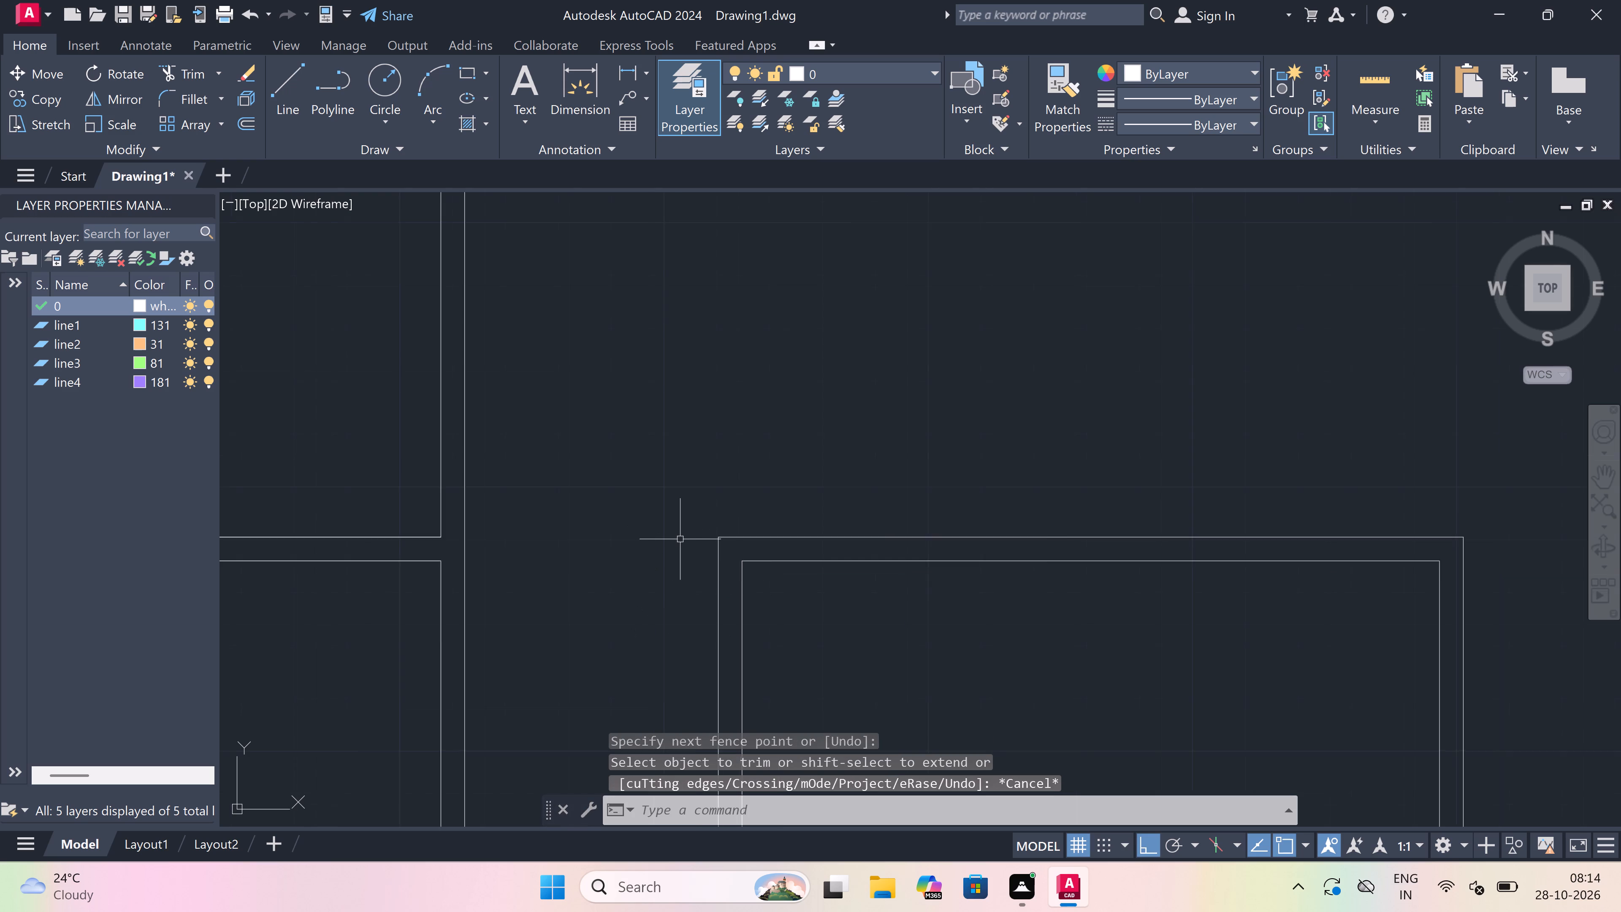
pyautogui.scroll(-5, 680, 539)
pyautogui.scroll(1, 758, 516)
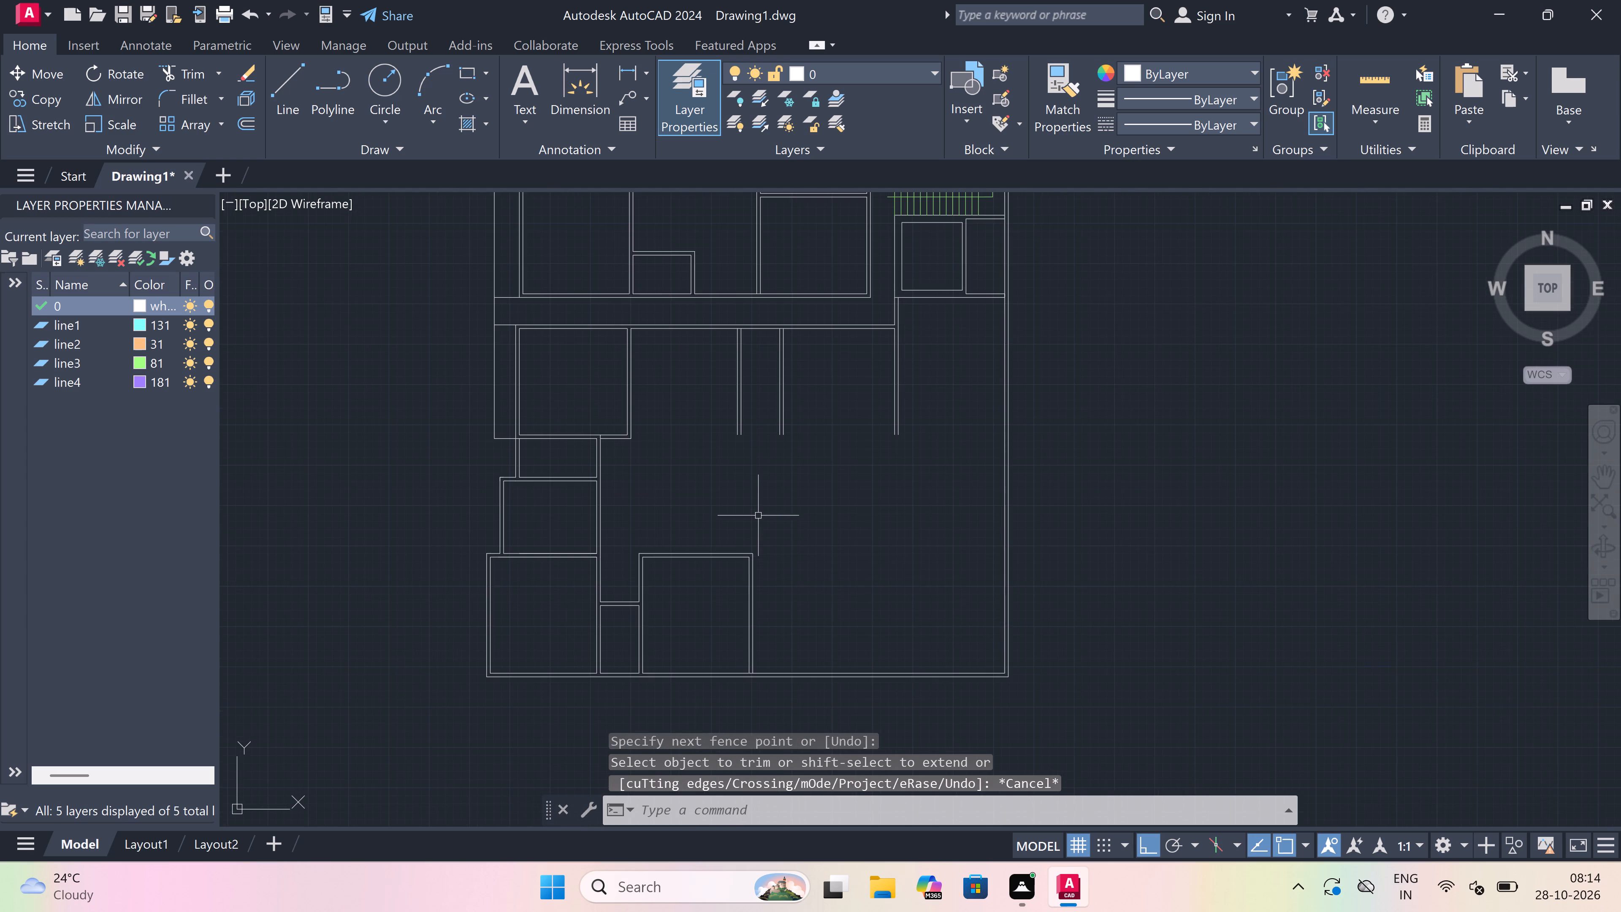
pyautogui.scroll(-1, 758, 514)
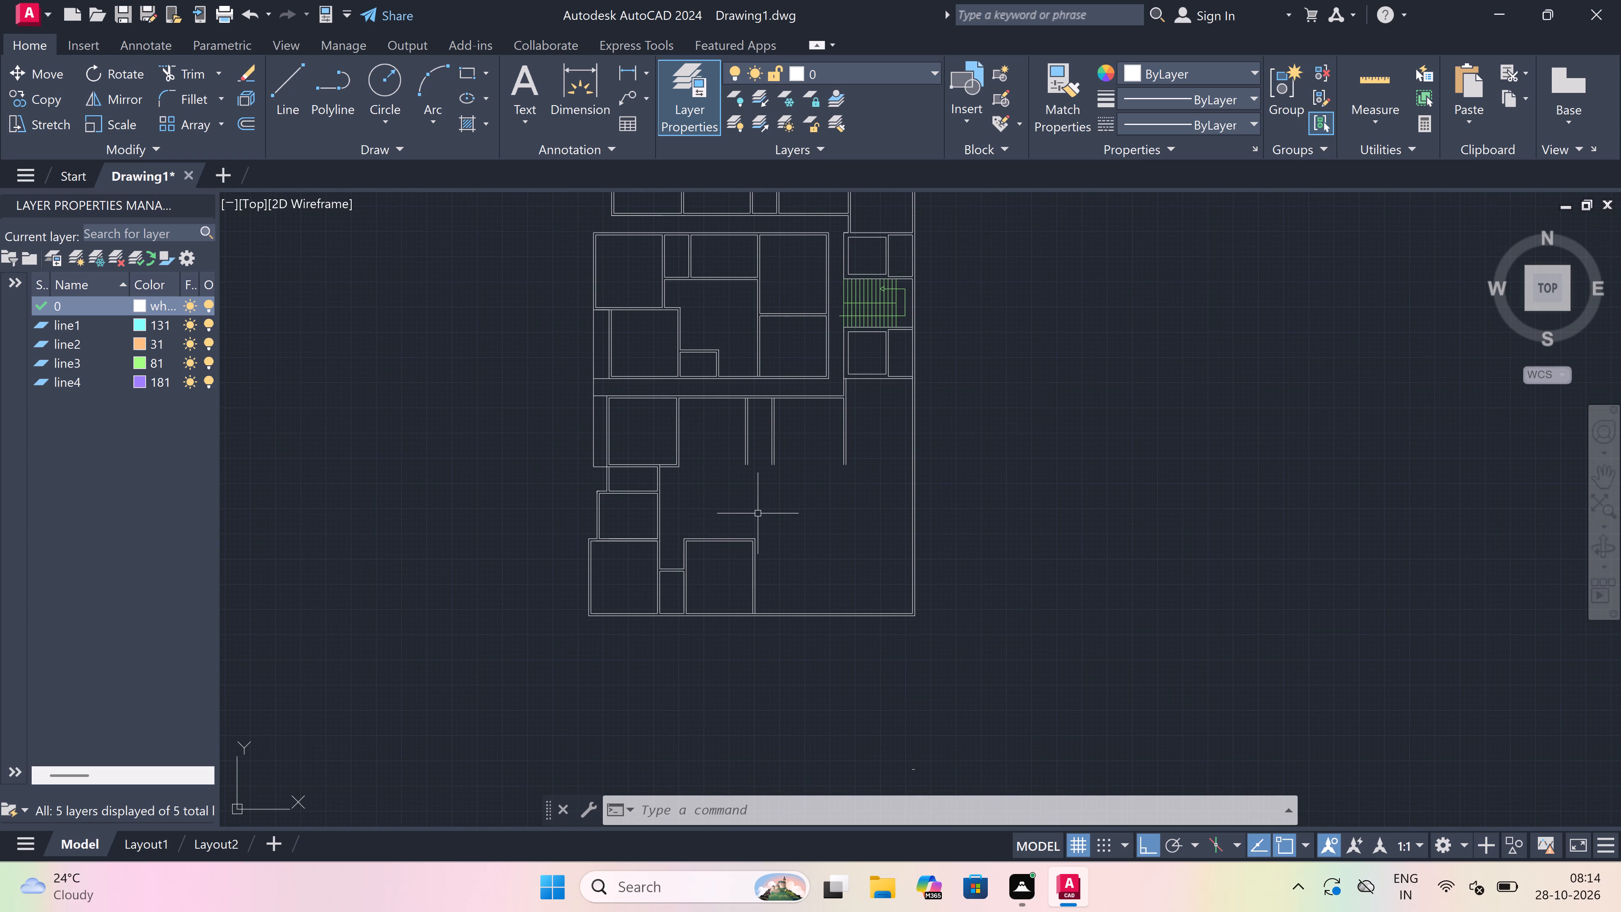
pyautogui.scroll(-2, 758, 513)
pyautogui.scroll(1, 767, 533)
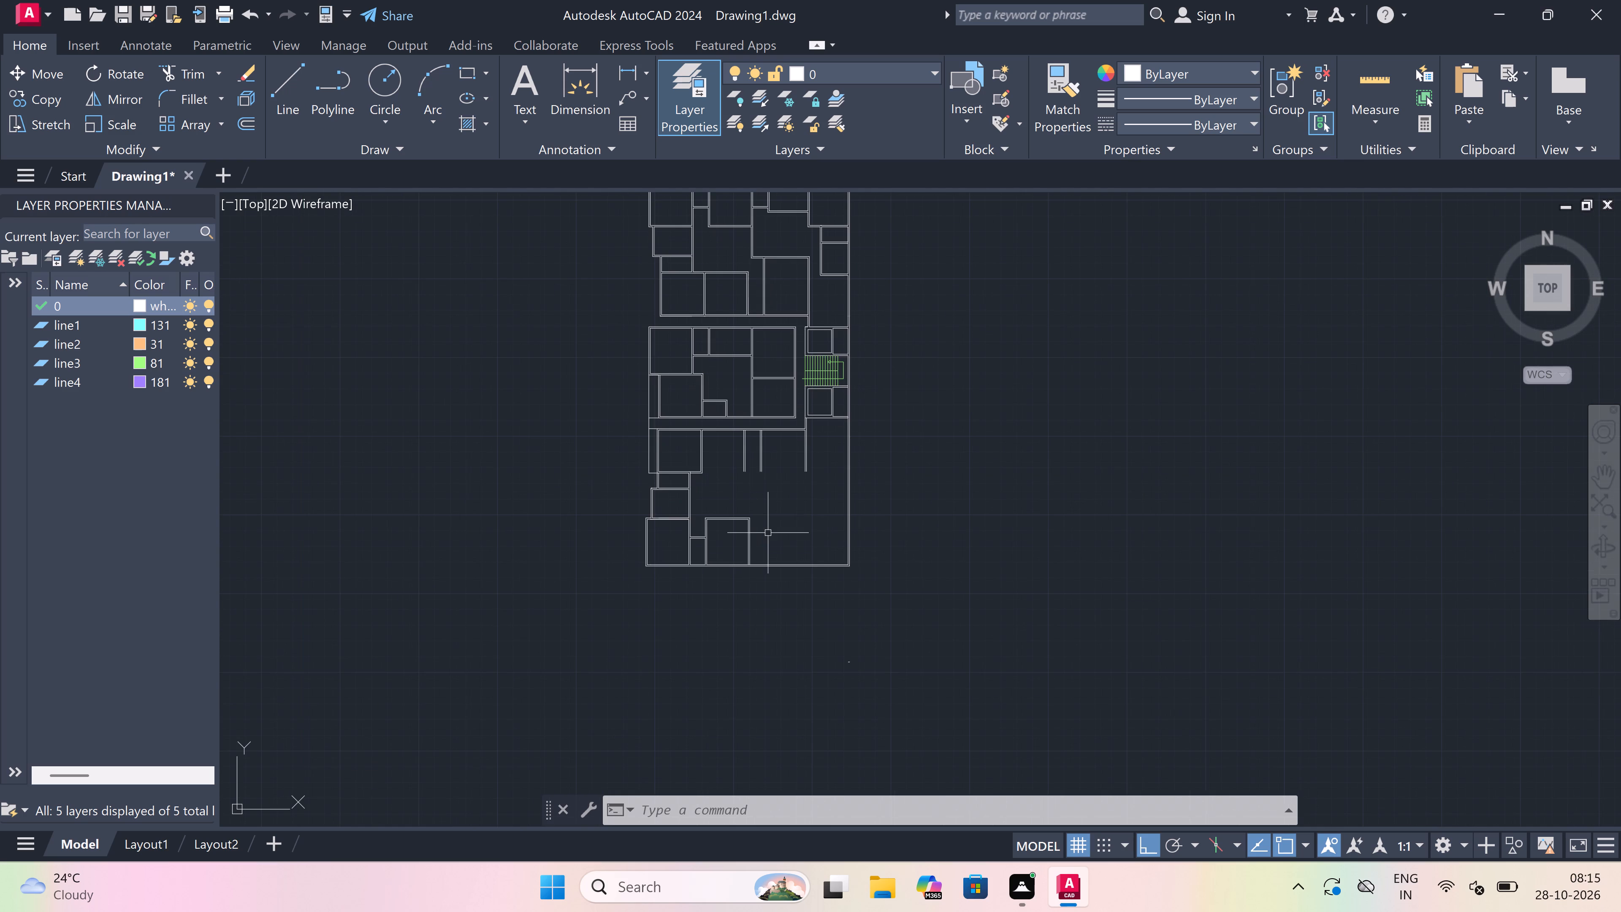
pyautogui.scroll(3, 764, 538)
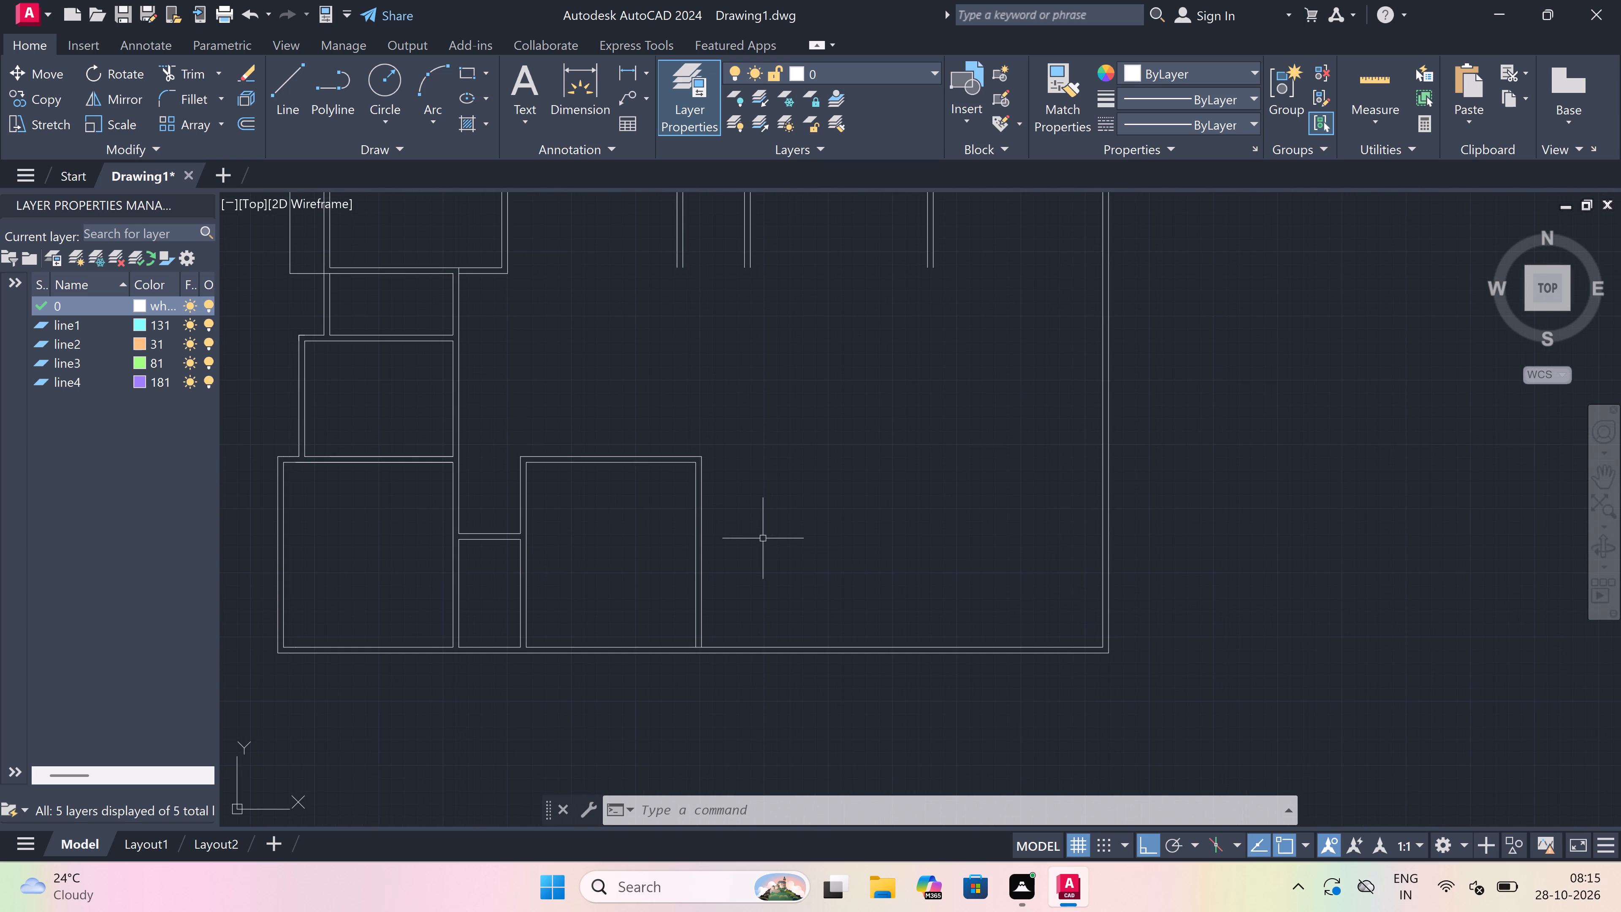
pyautogui.press('o')
pyautogui.press('space')
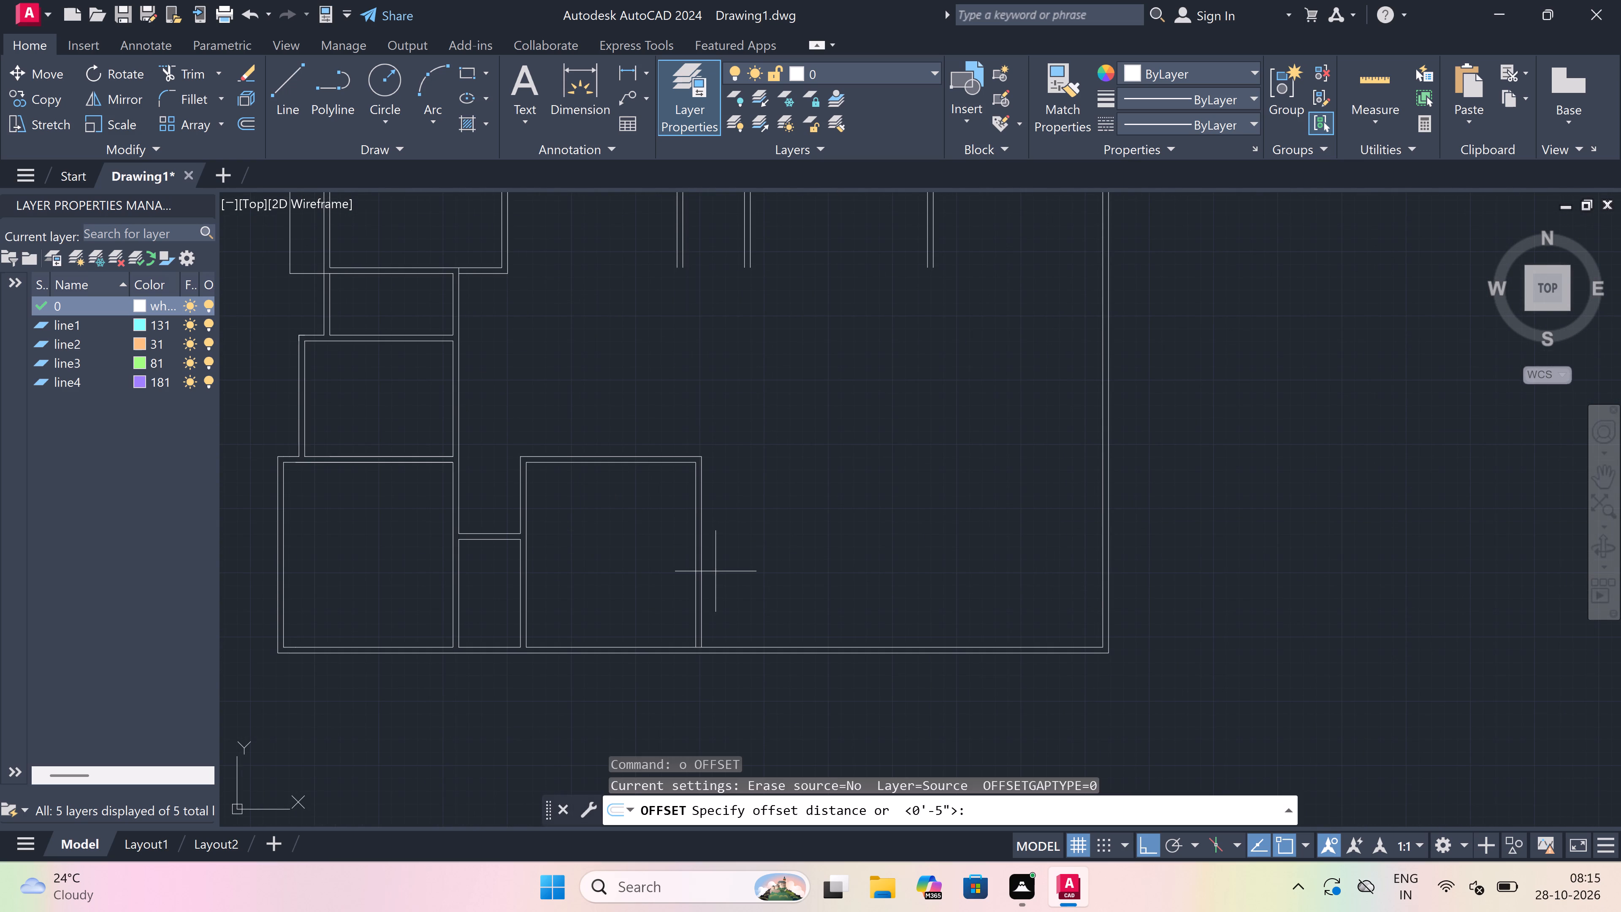
pyautogui.scroll(1, 713, 571)
pyautogui.click(697, 571)
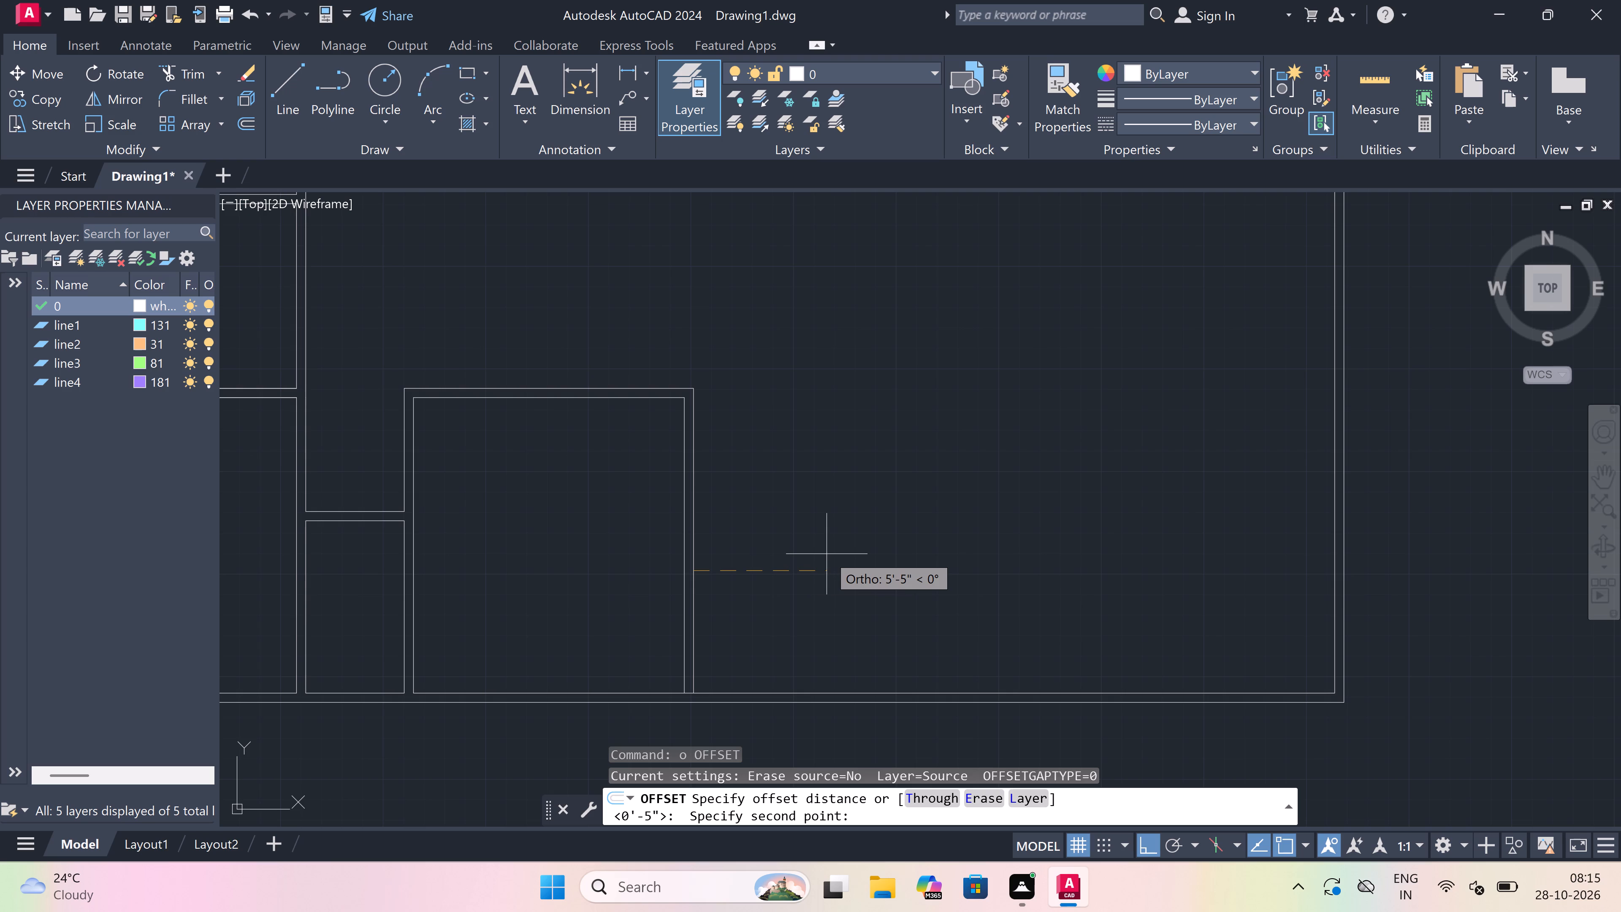
pyautogui.scroll(1, 821, 552)
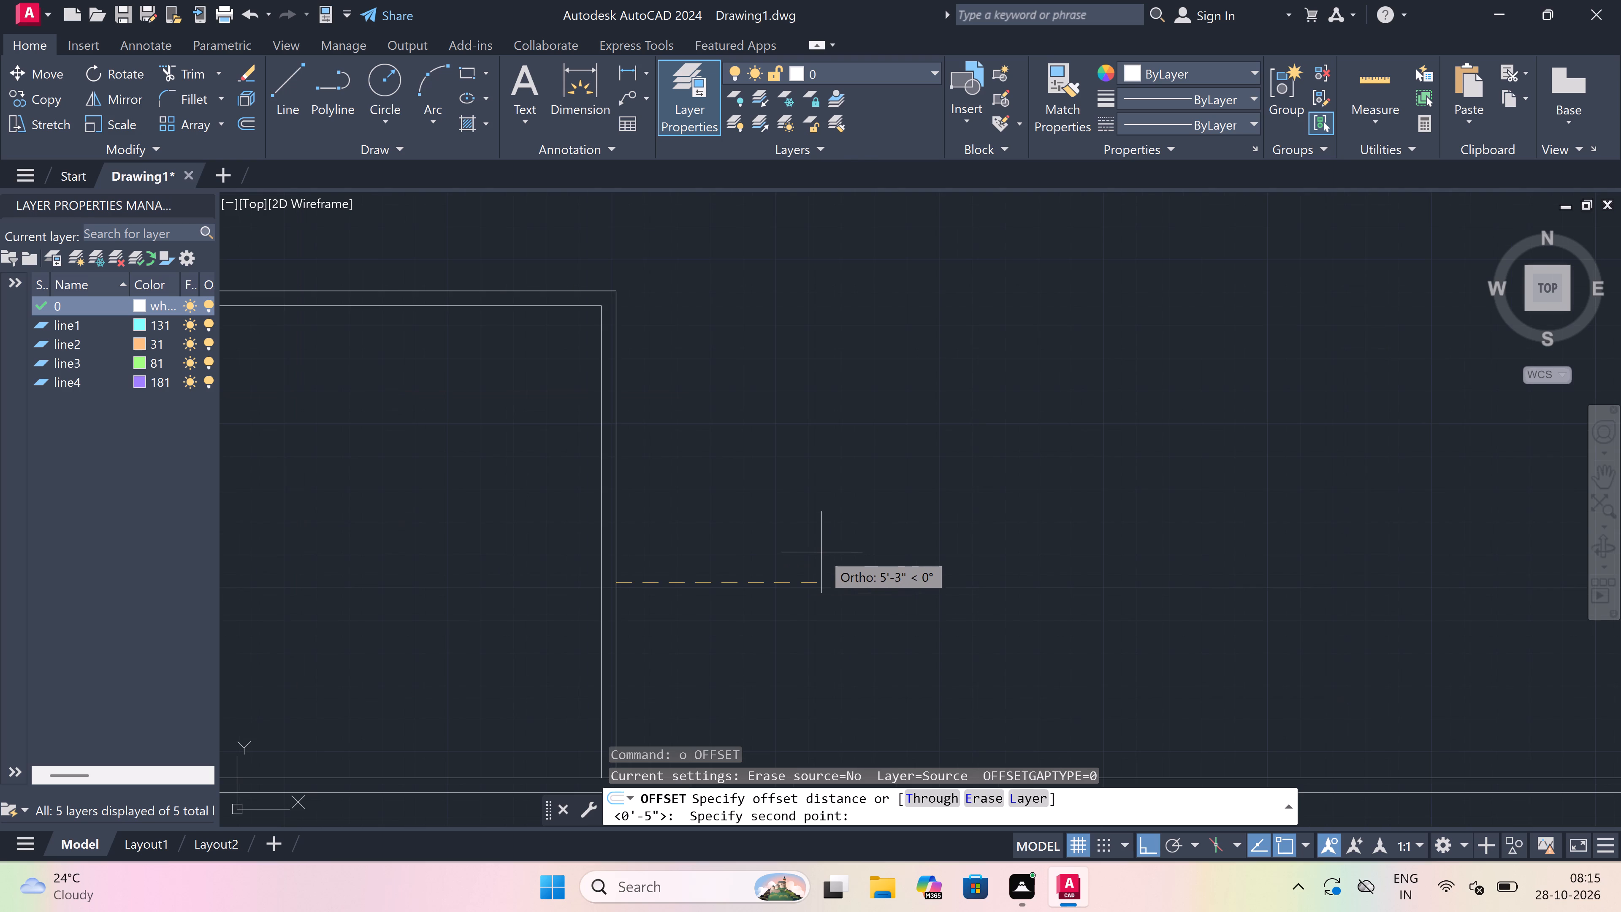
pyautogui.scroll(-3, 821, 552)
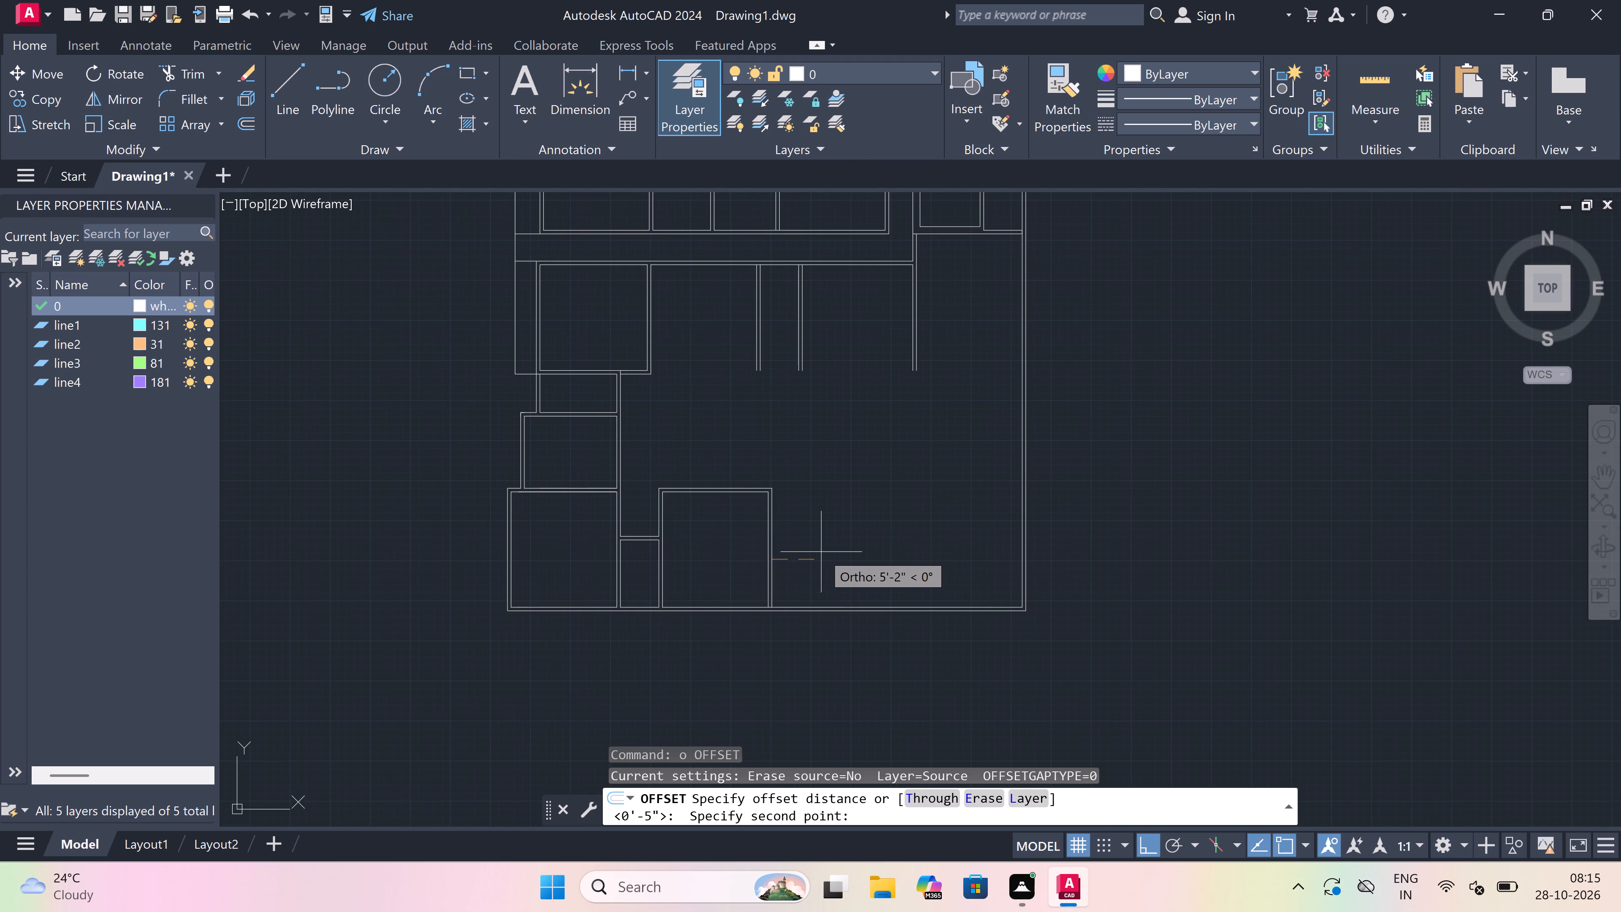
pyautogui.scroll(3, 821, 556)
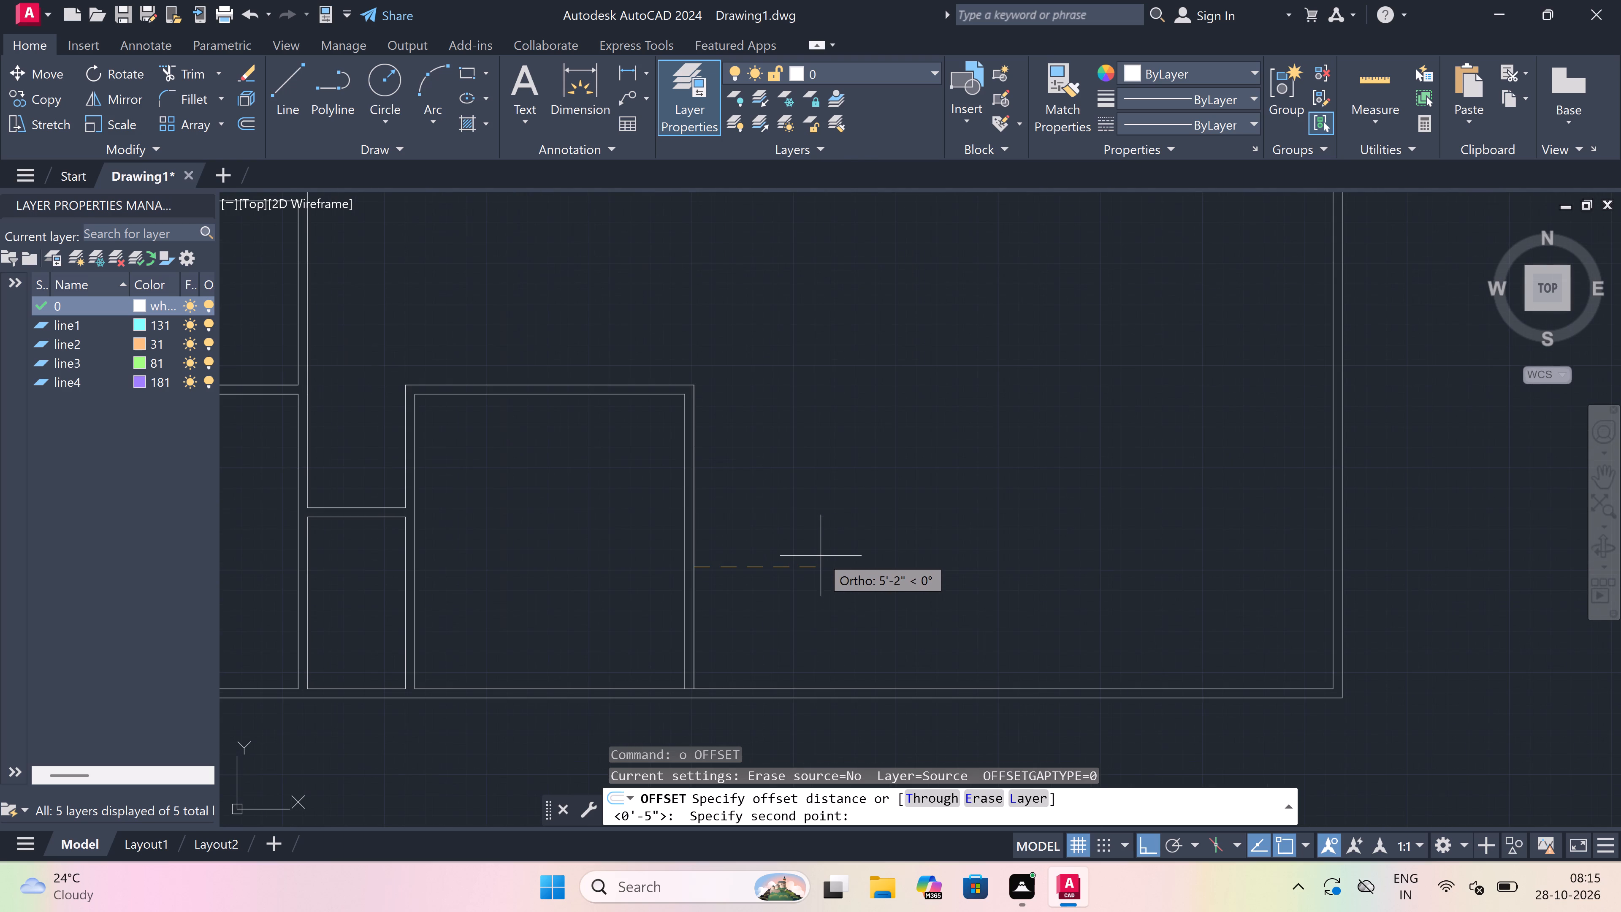
pyautogui.write("4'")
pyautogui.press('space')
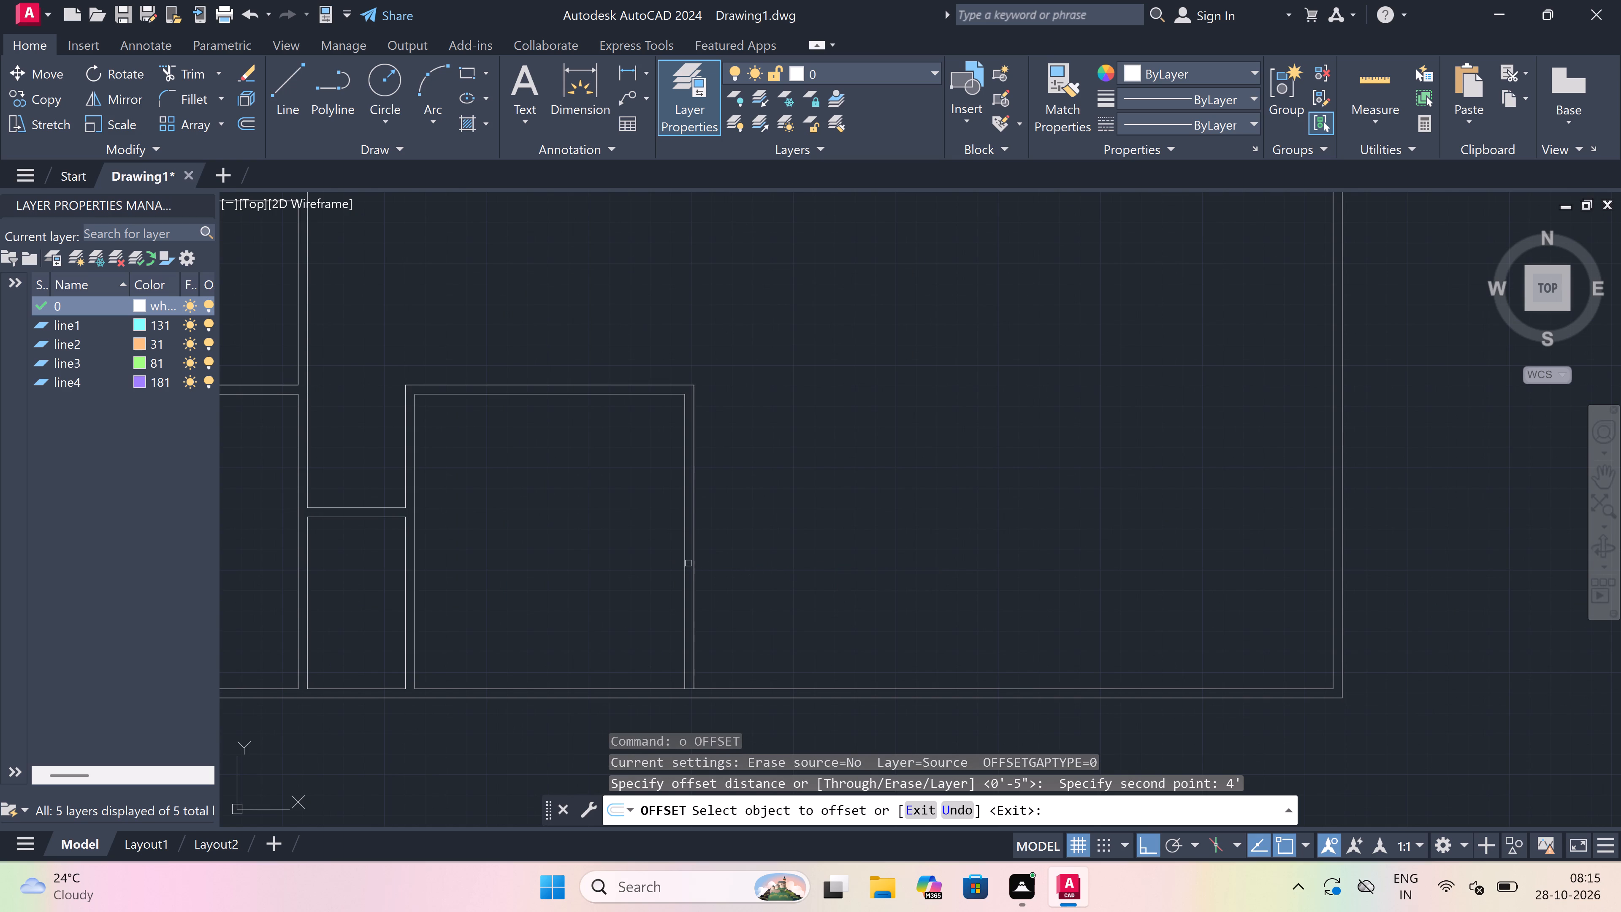
pyautogui.moveTo(695, 559); pyautogui.dragTo(718, 556)
pyautogui.click(853, 536)
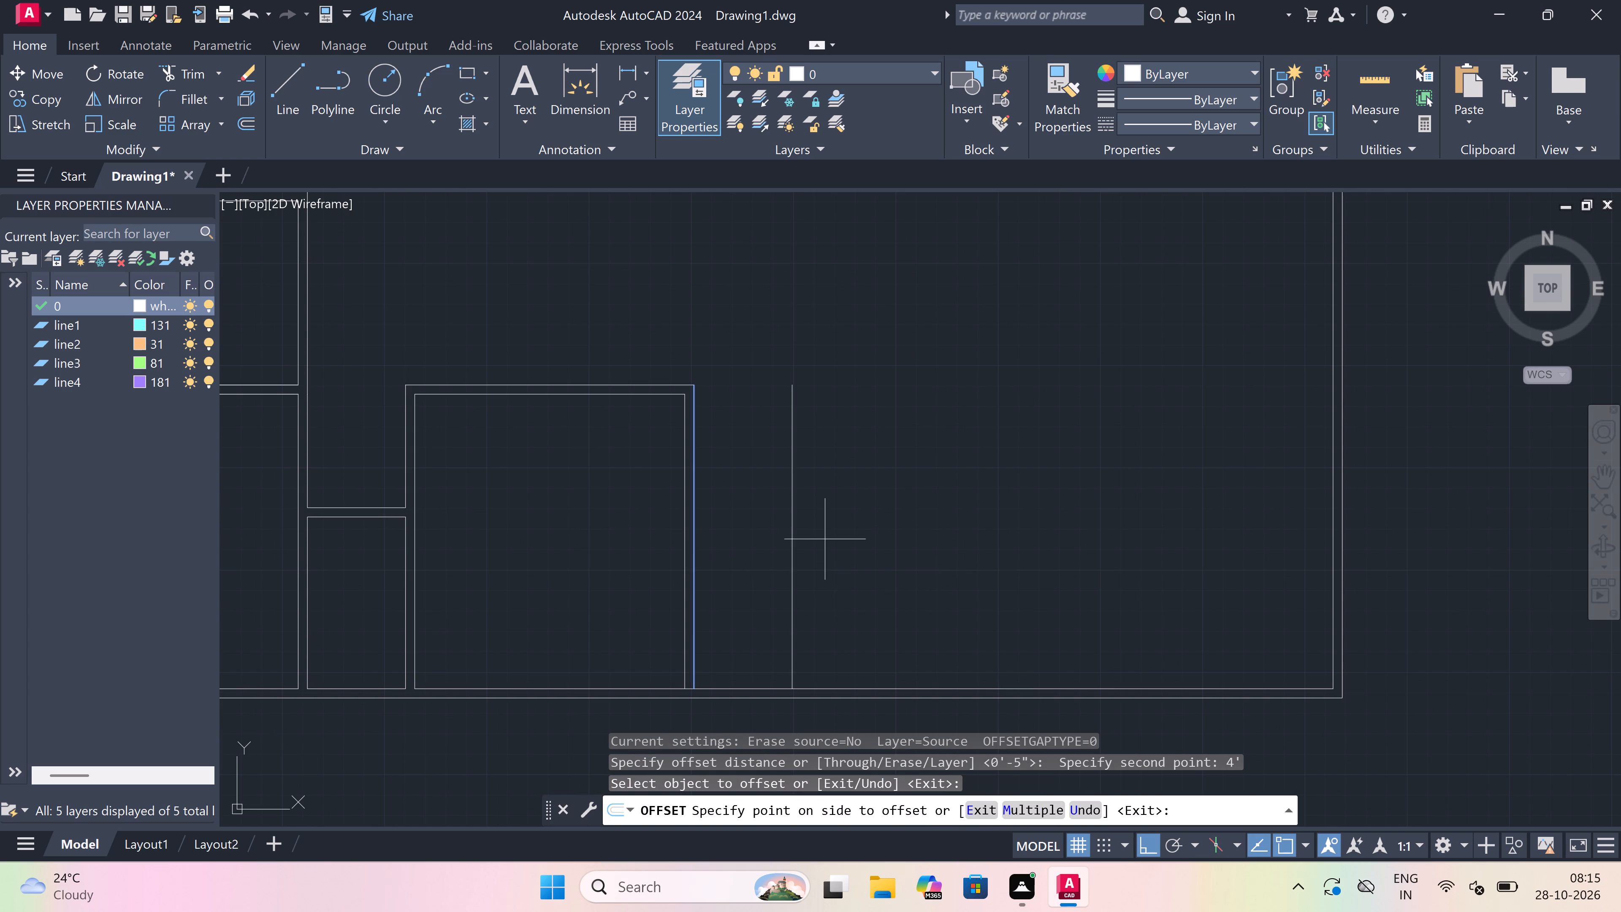
pyautogui.press('Escape')
# Offset the new vertical line 4.5" to the right to form a double-line wall.
pyautogui.press('space')
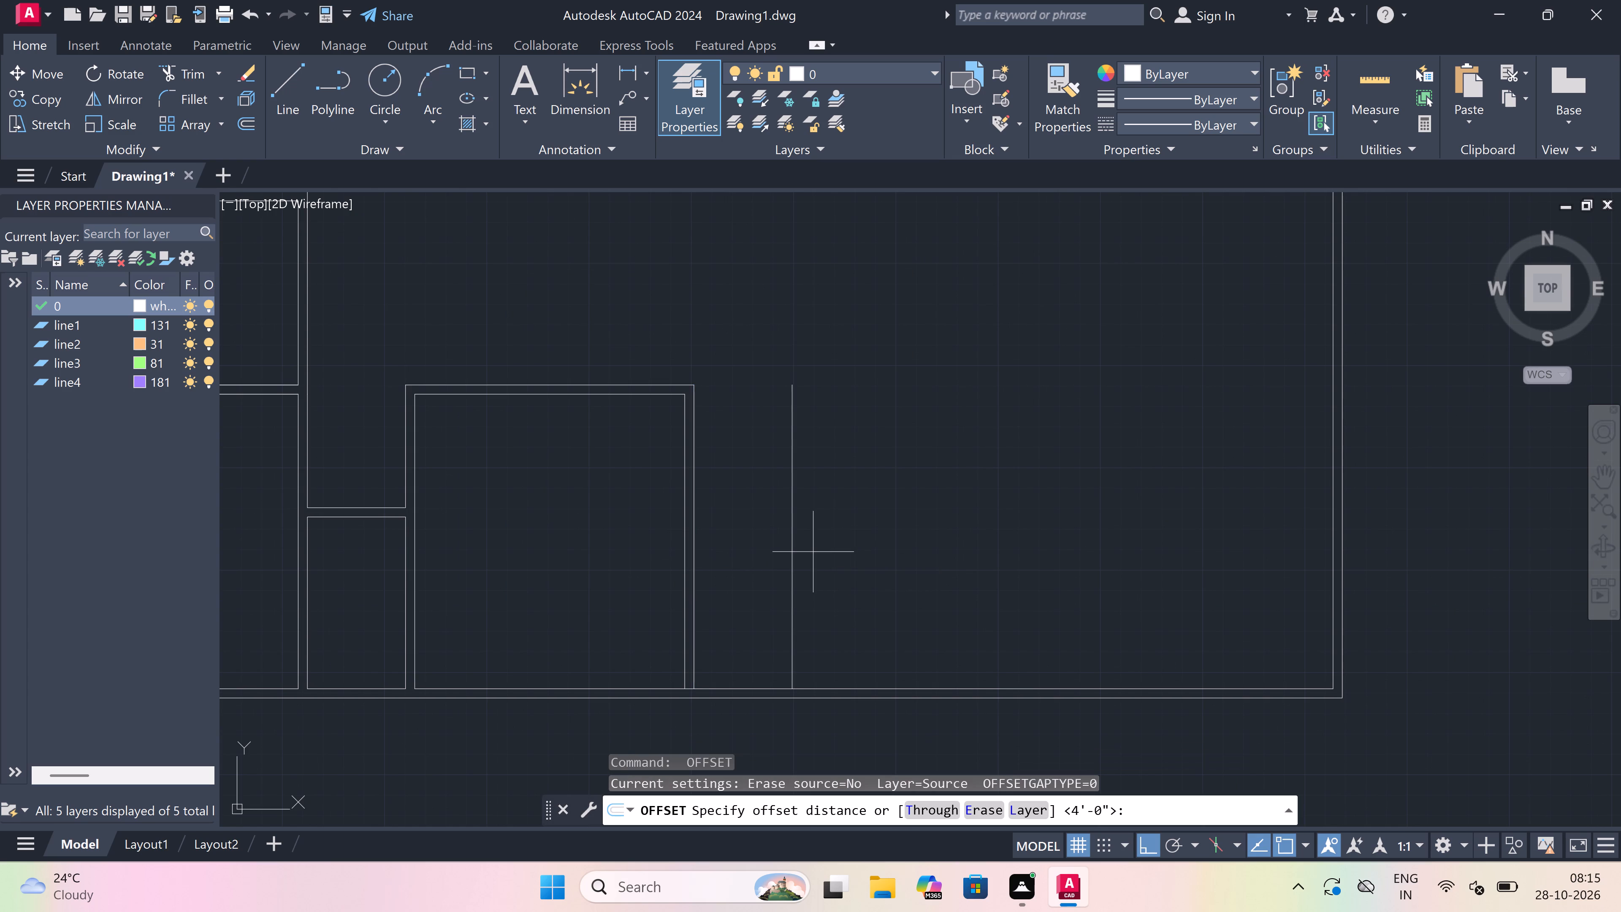
pyautogui.moveTo(791, 564); pyautogui.dragTo(802, 559)
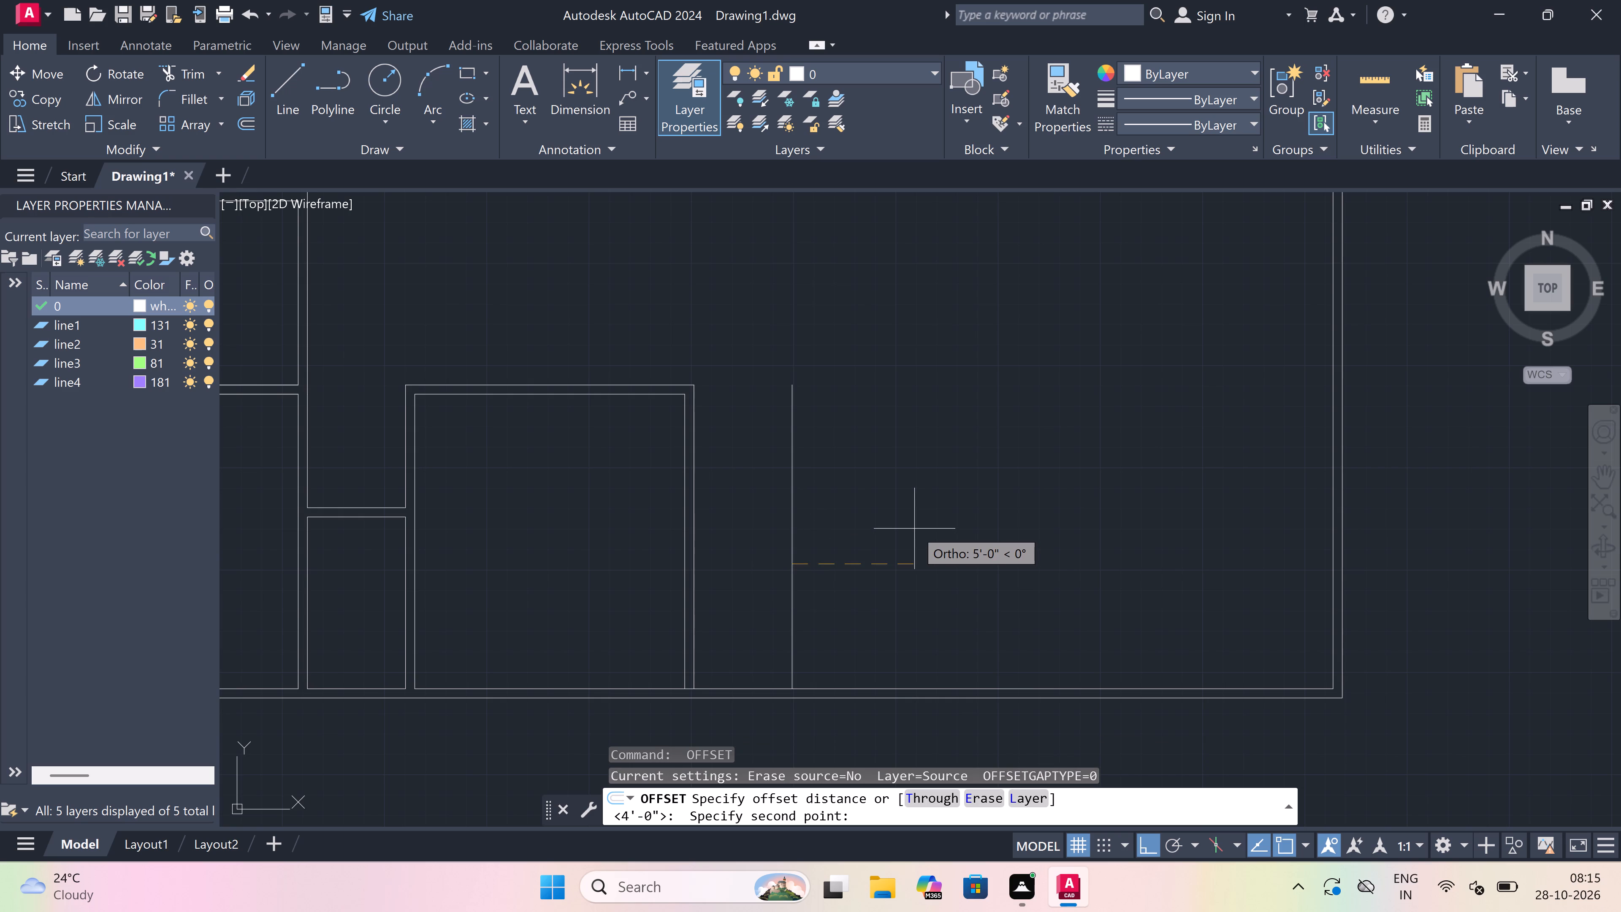
pyautogui.write('4.5"')
pyautogui.press('space')
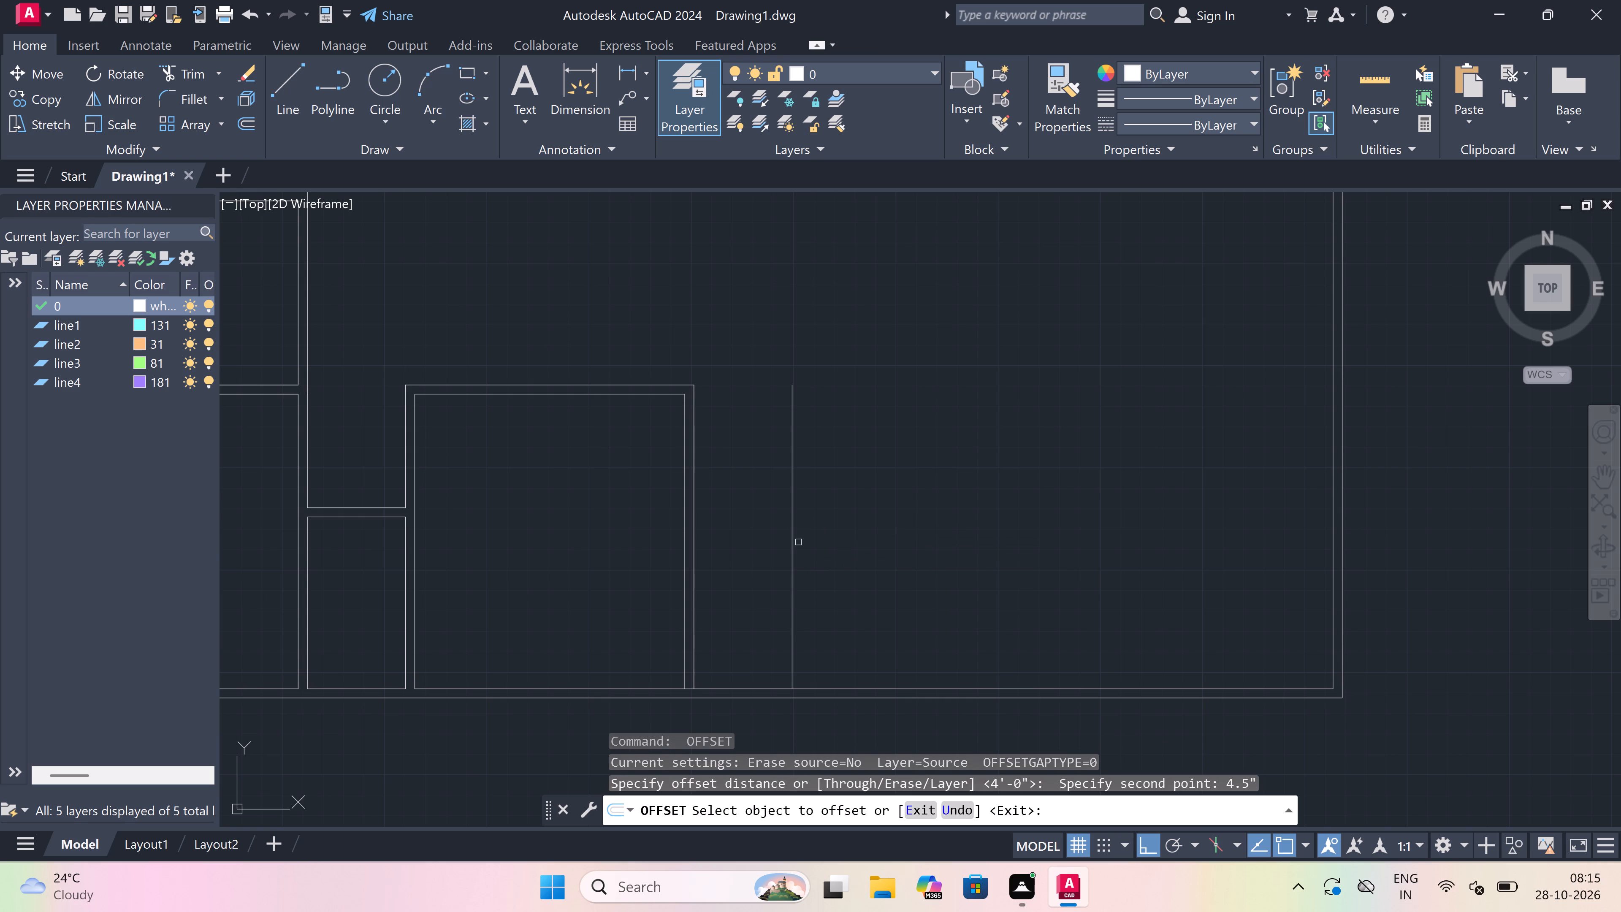
pyautogui.moveTo(791, 548); pyautogui.dragTo(840, 543)
pyautogui.click(859, 537)
pyautogui.press('Escape')
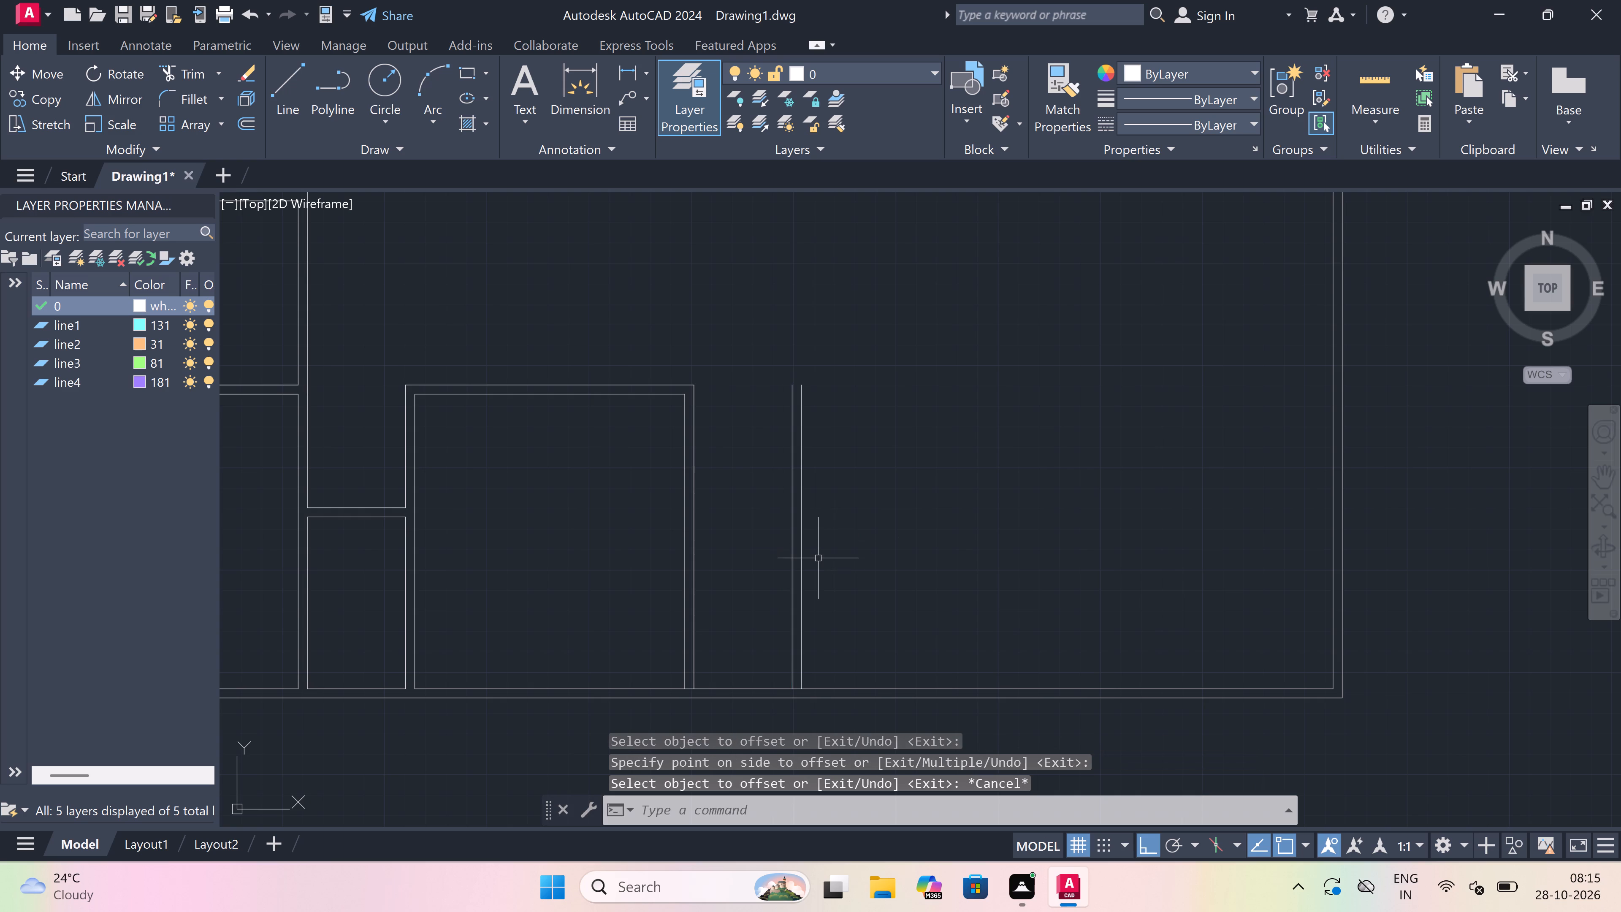
# Trim the bottom wall's upper line inside the middle room's right wall and inside the new vertical wall.
pyautogui.press('t')
pyautogui.press('r')
pyautogui.press('space')
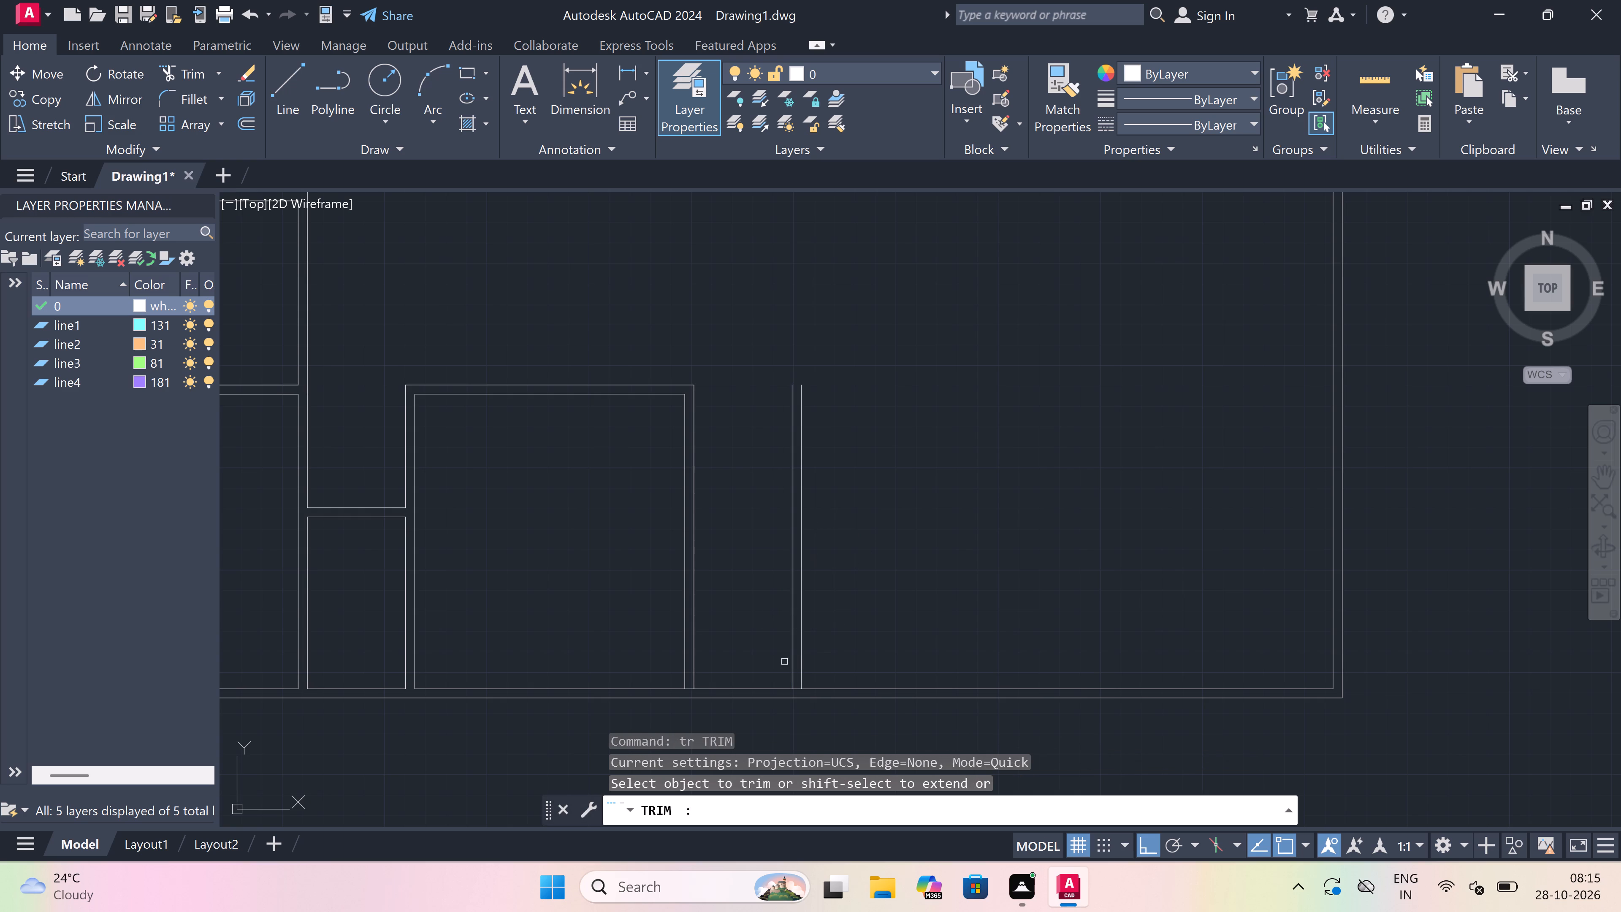
pyautogui.scroll(2, 677, 684)
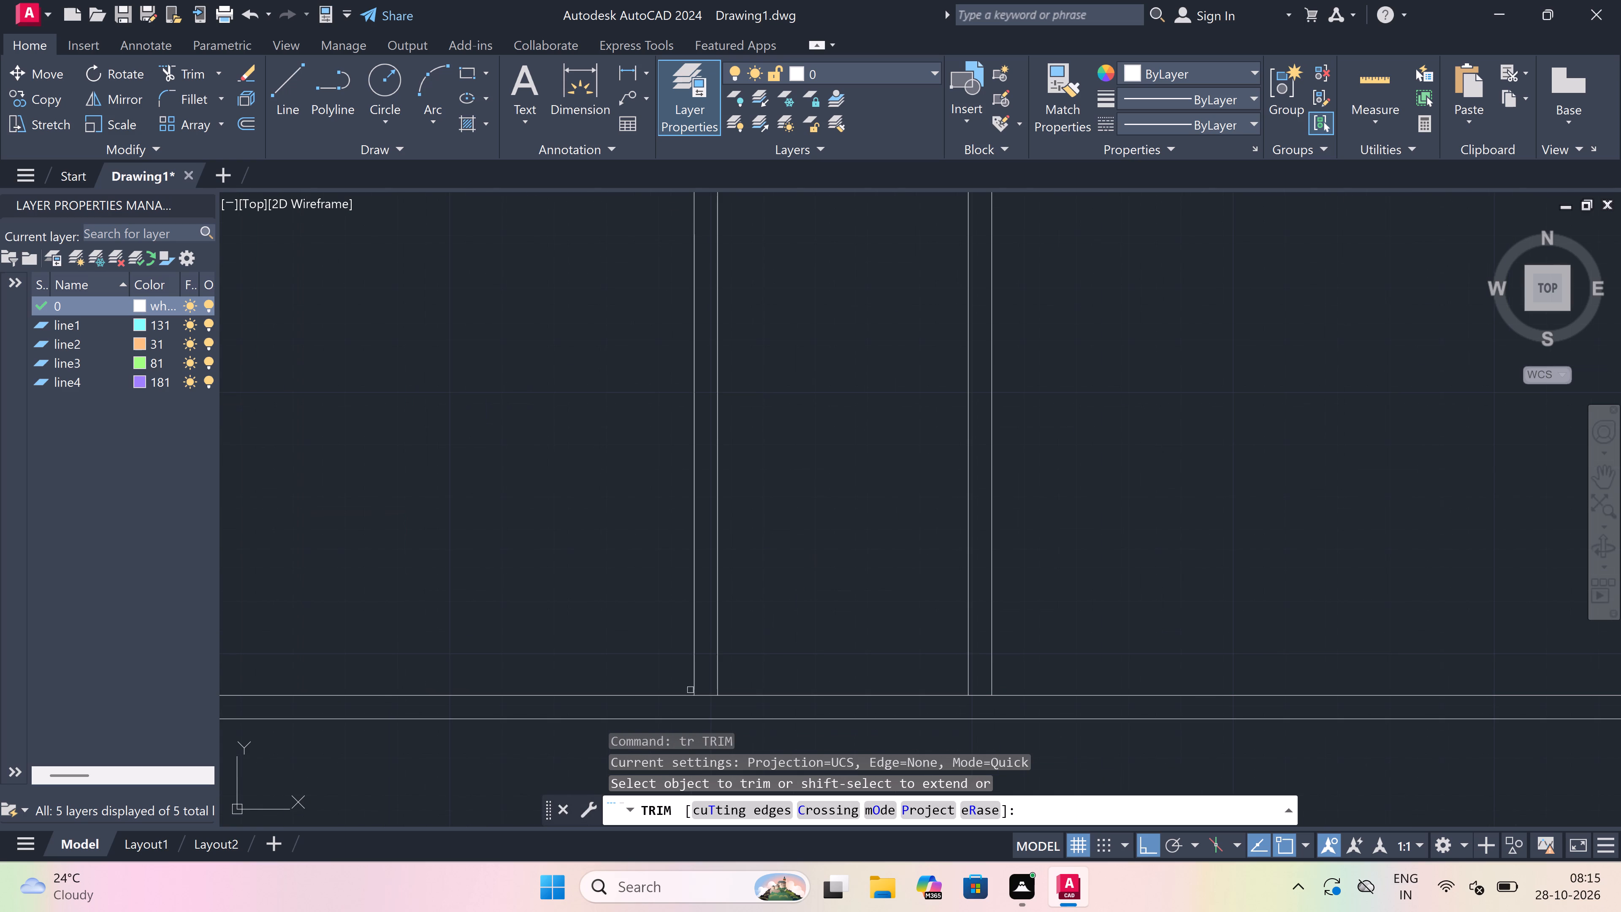
pyautogui.click(708, 696)
pyautogui.scroll(-1, 708, 695)
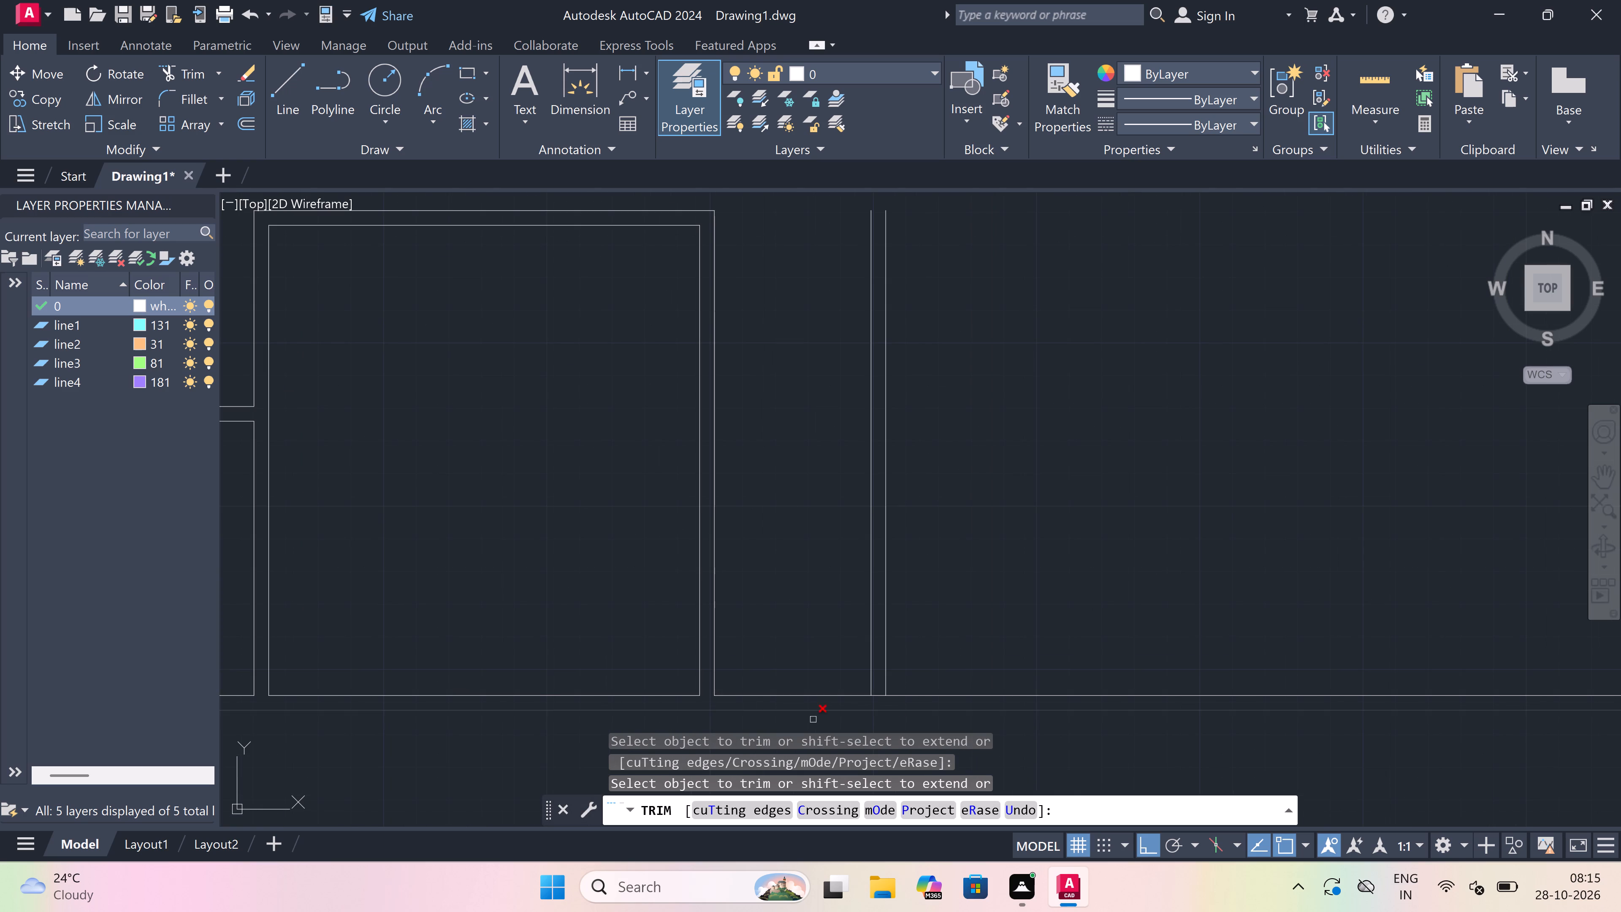
pyautogui.scroll(2, 880, 703)
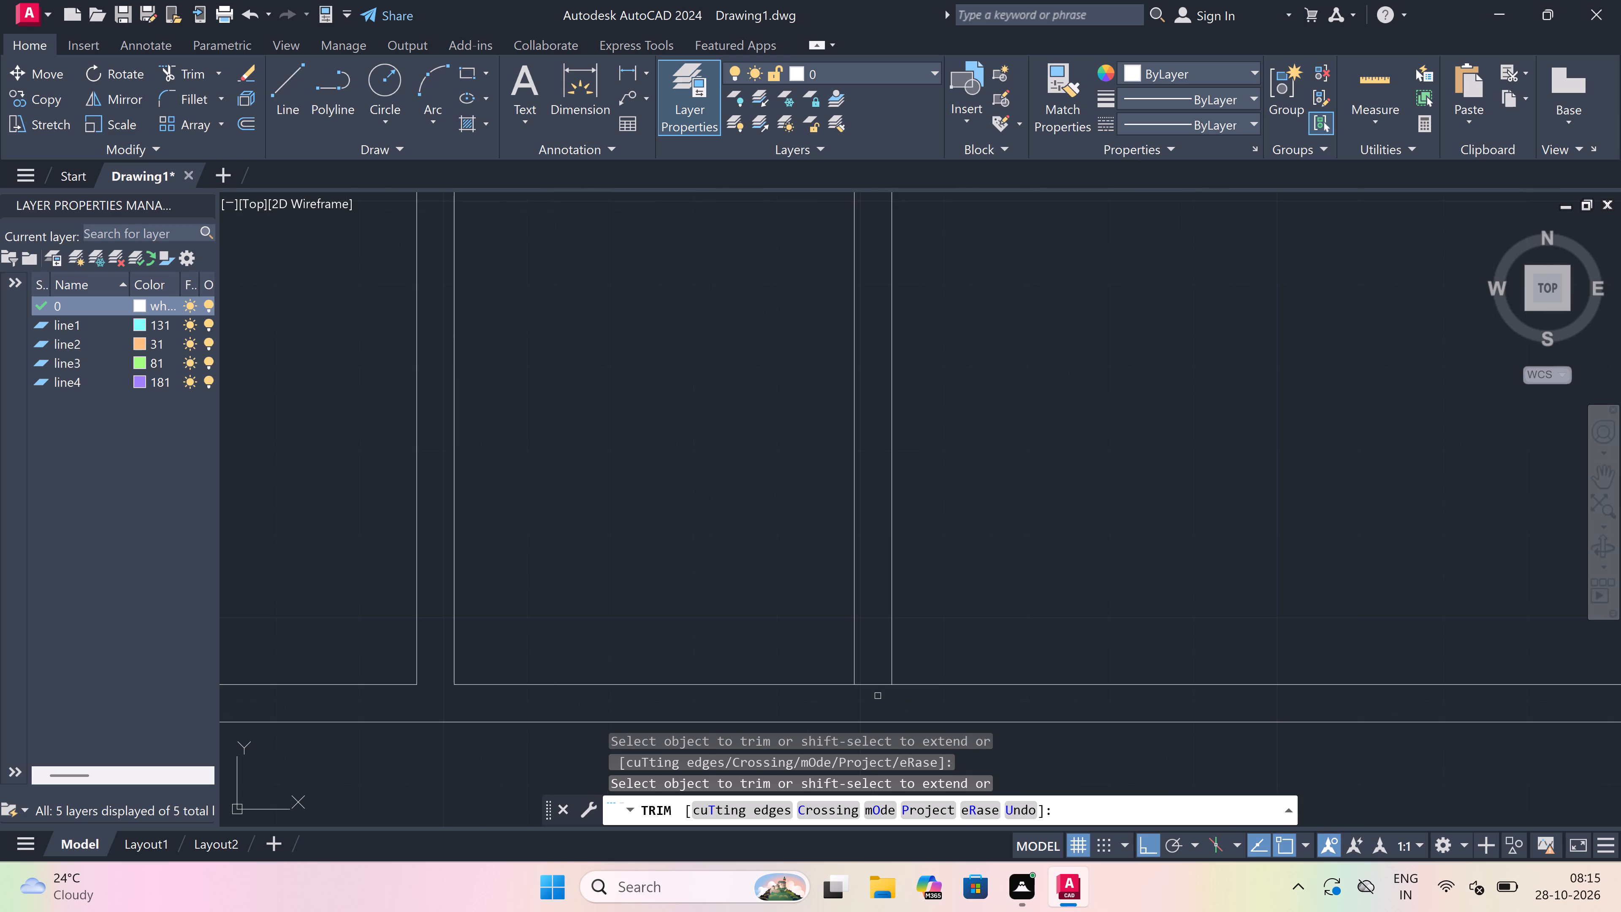
pyautogui.click(873, 686)
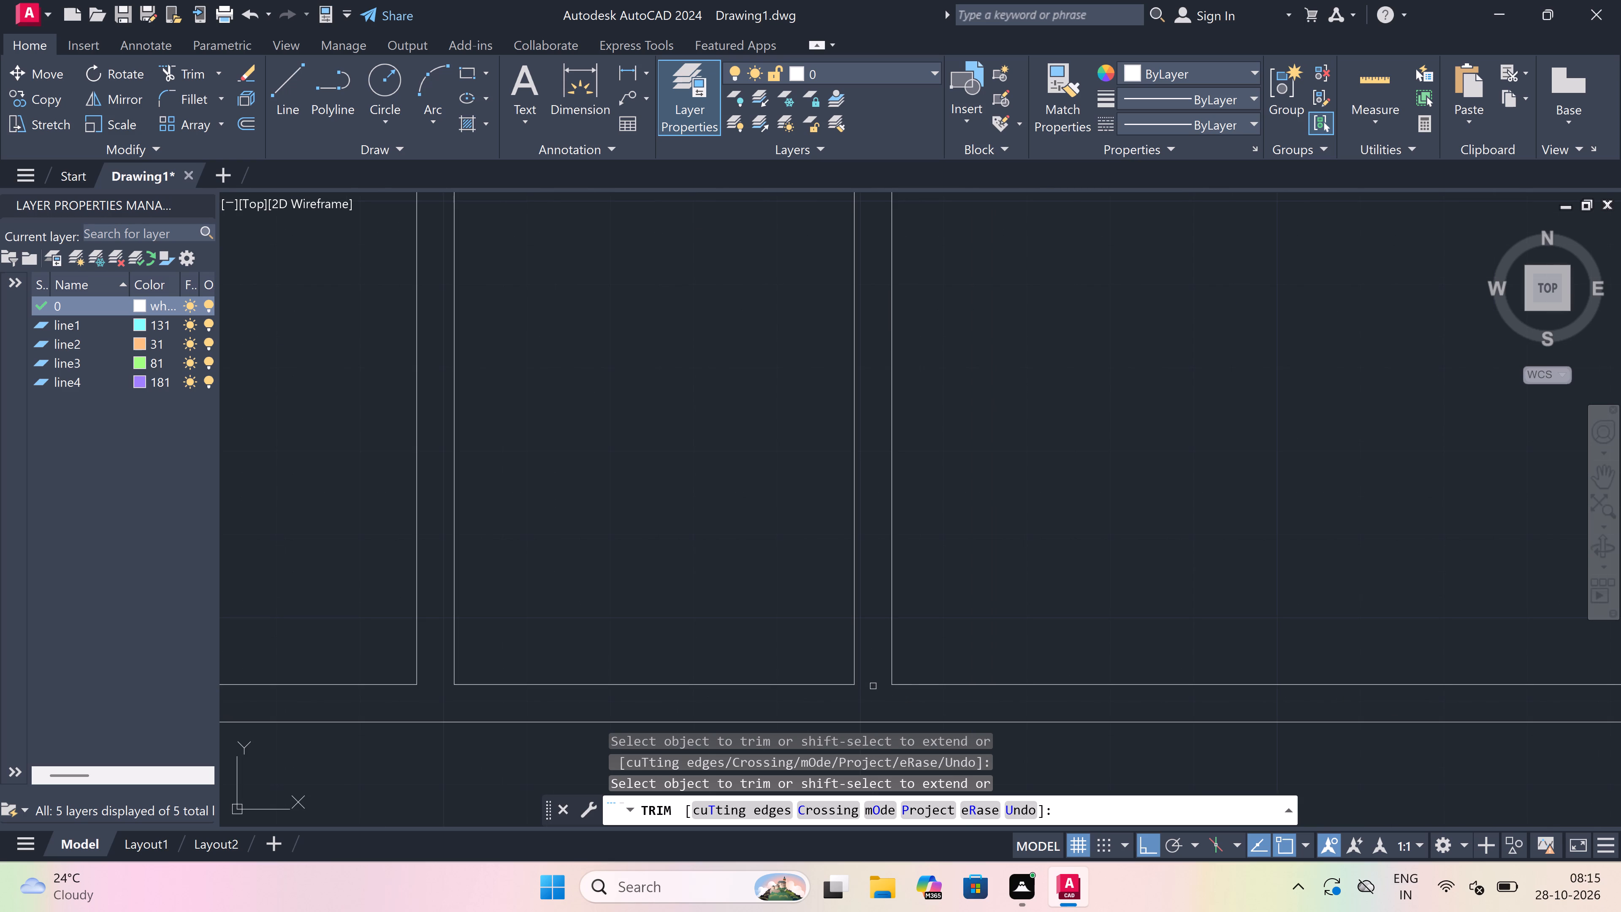
pyautogui.press('Escape')
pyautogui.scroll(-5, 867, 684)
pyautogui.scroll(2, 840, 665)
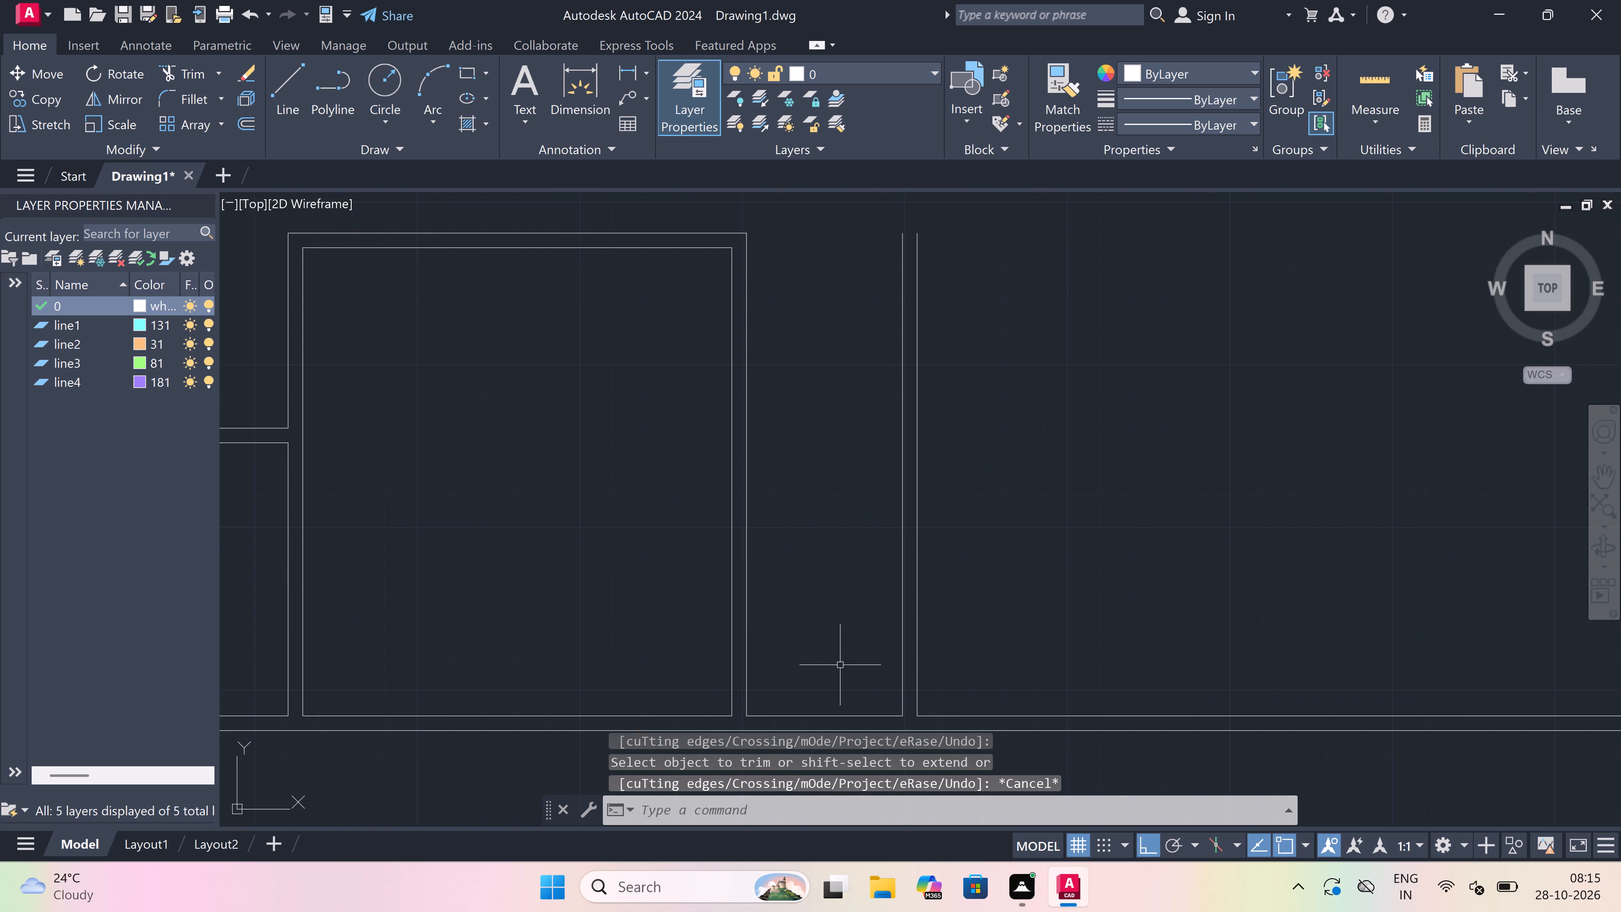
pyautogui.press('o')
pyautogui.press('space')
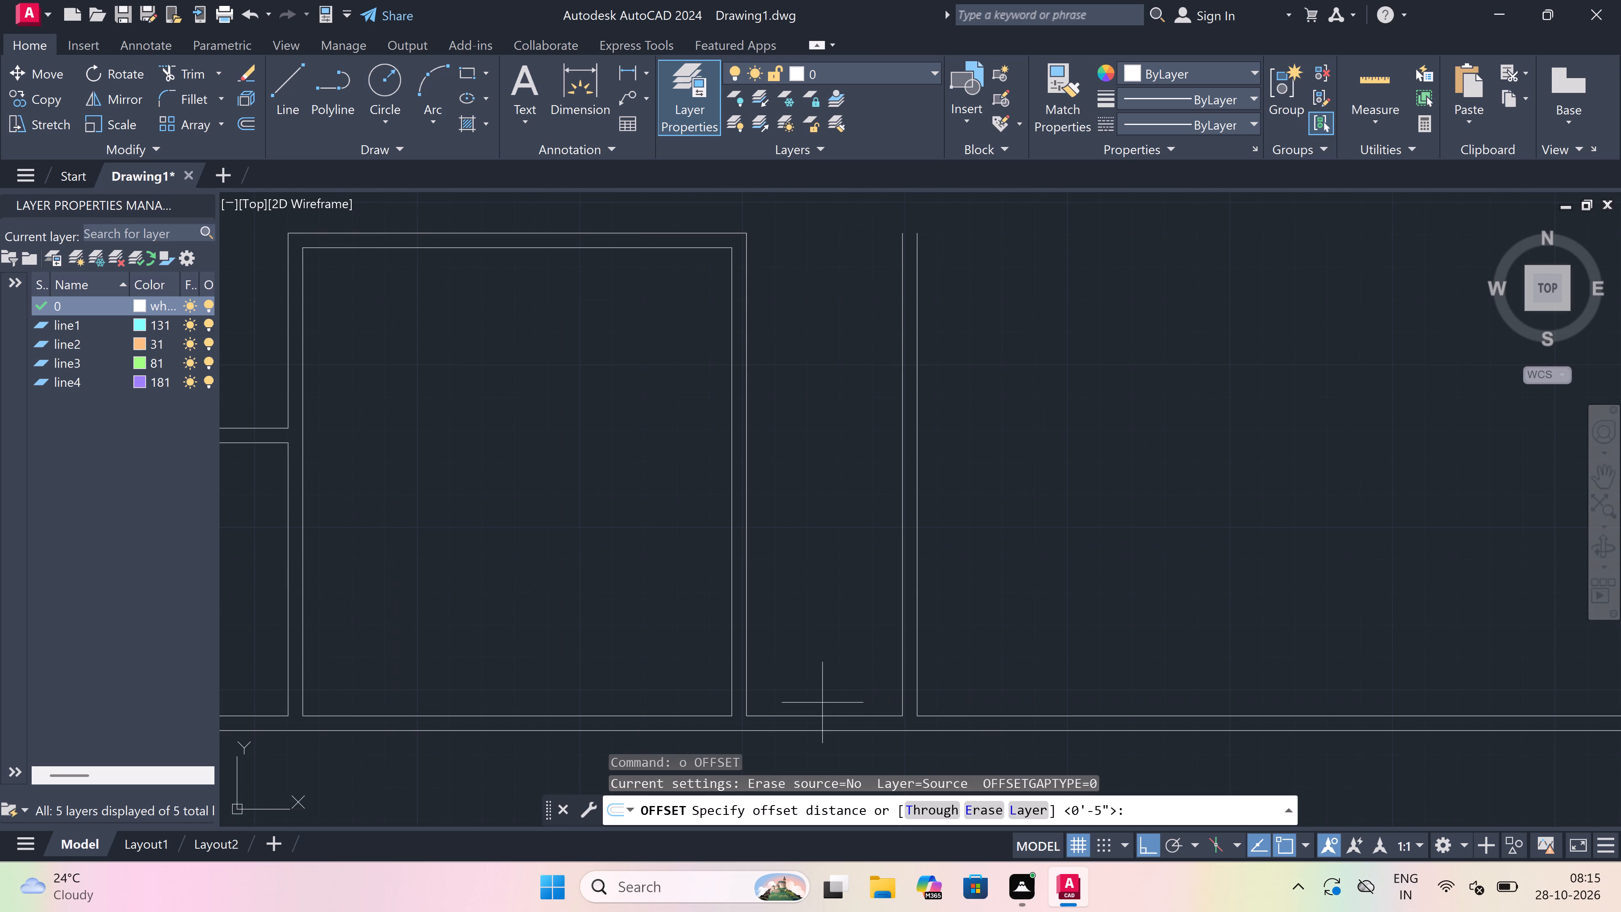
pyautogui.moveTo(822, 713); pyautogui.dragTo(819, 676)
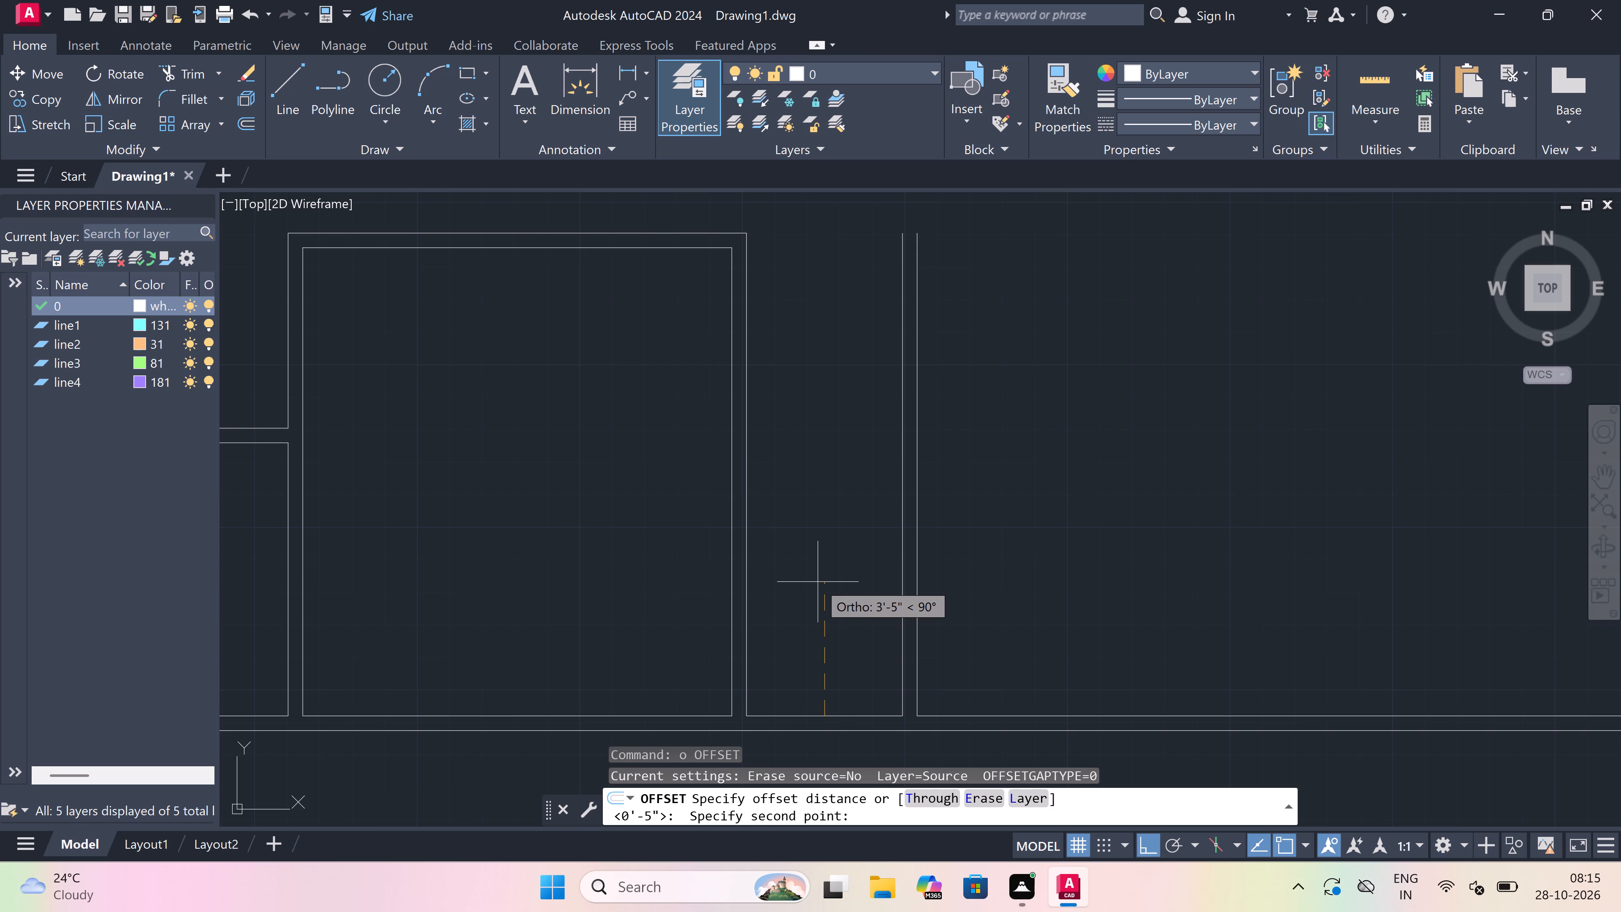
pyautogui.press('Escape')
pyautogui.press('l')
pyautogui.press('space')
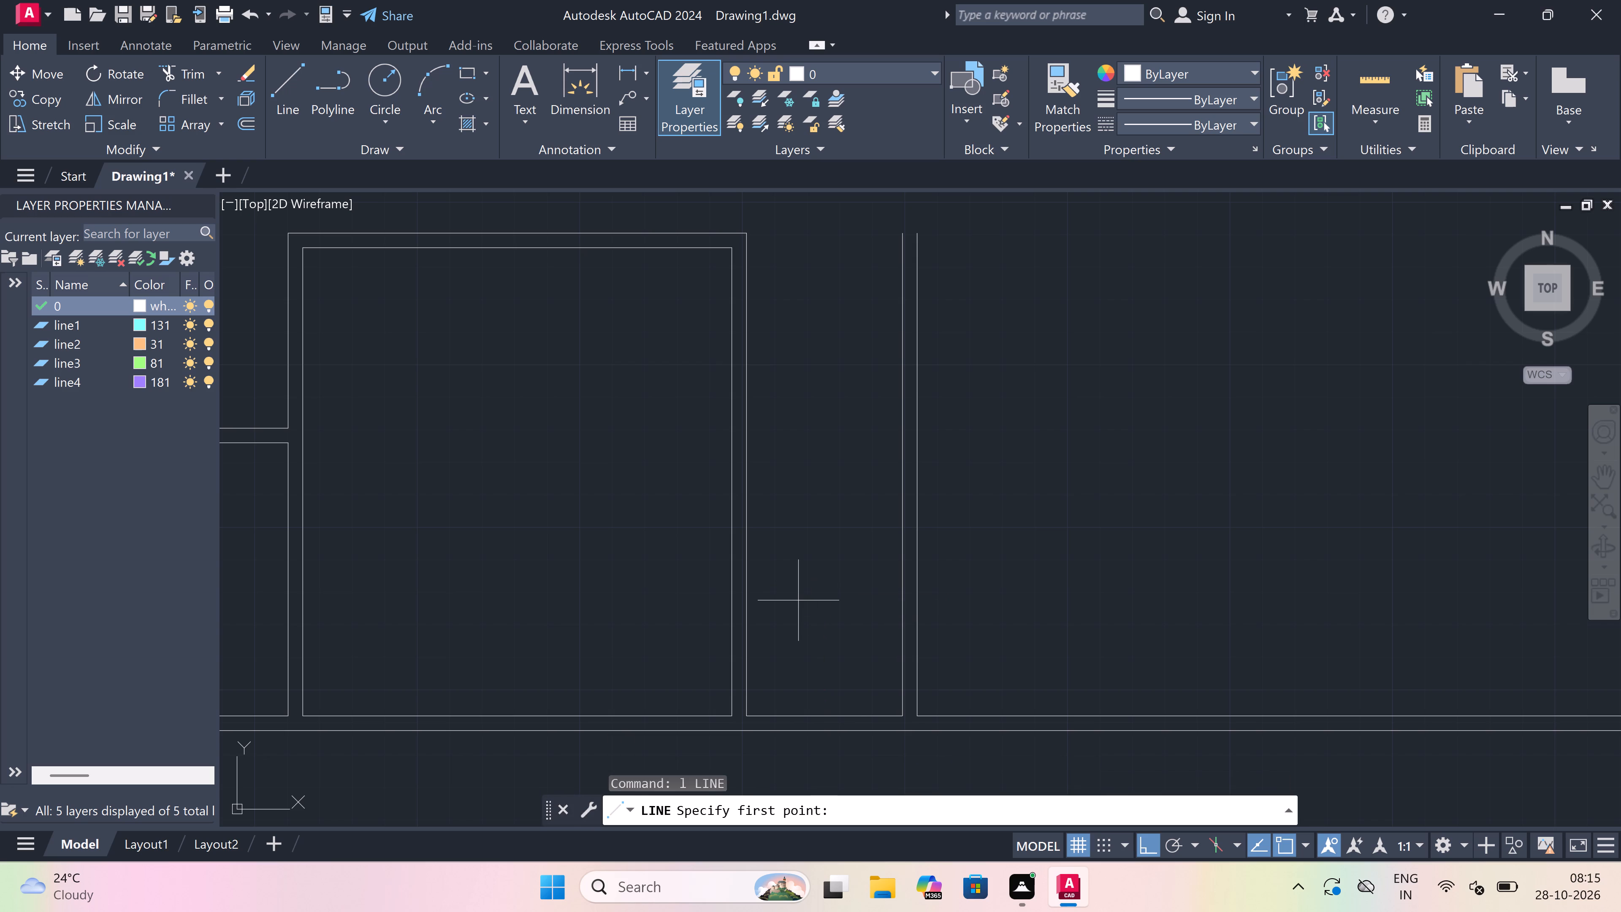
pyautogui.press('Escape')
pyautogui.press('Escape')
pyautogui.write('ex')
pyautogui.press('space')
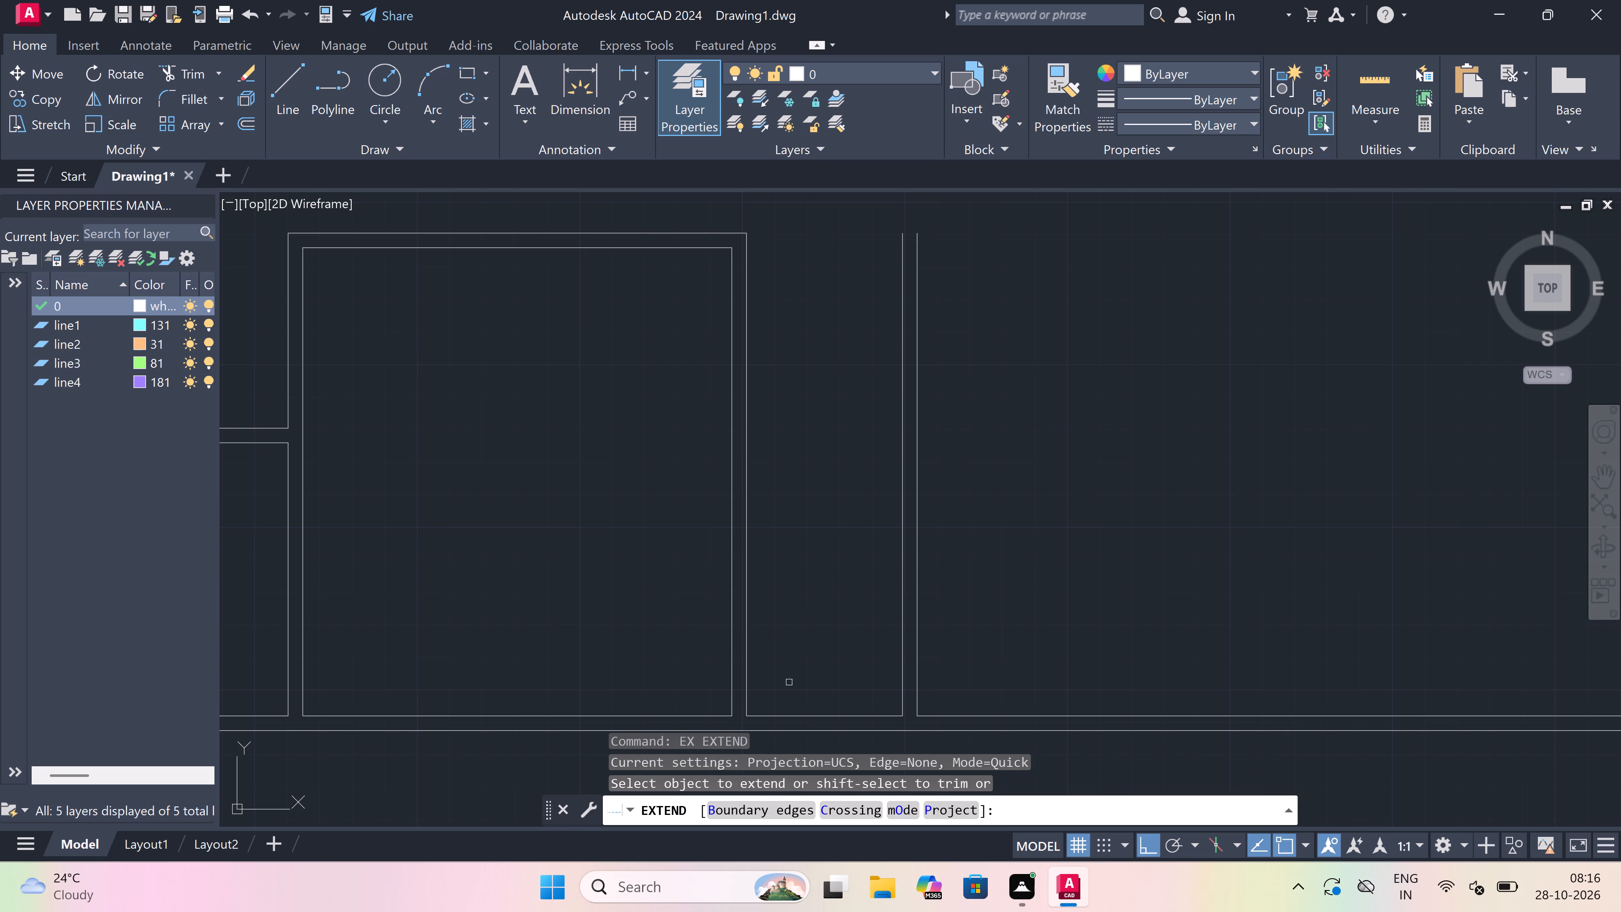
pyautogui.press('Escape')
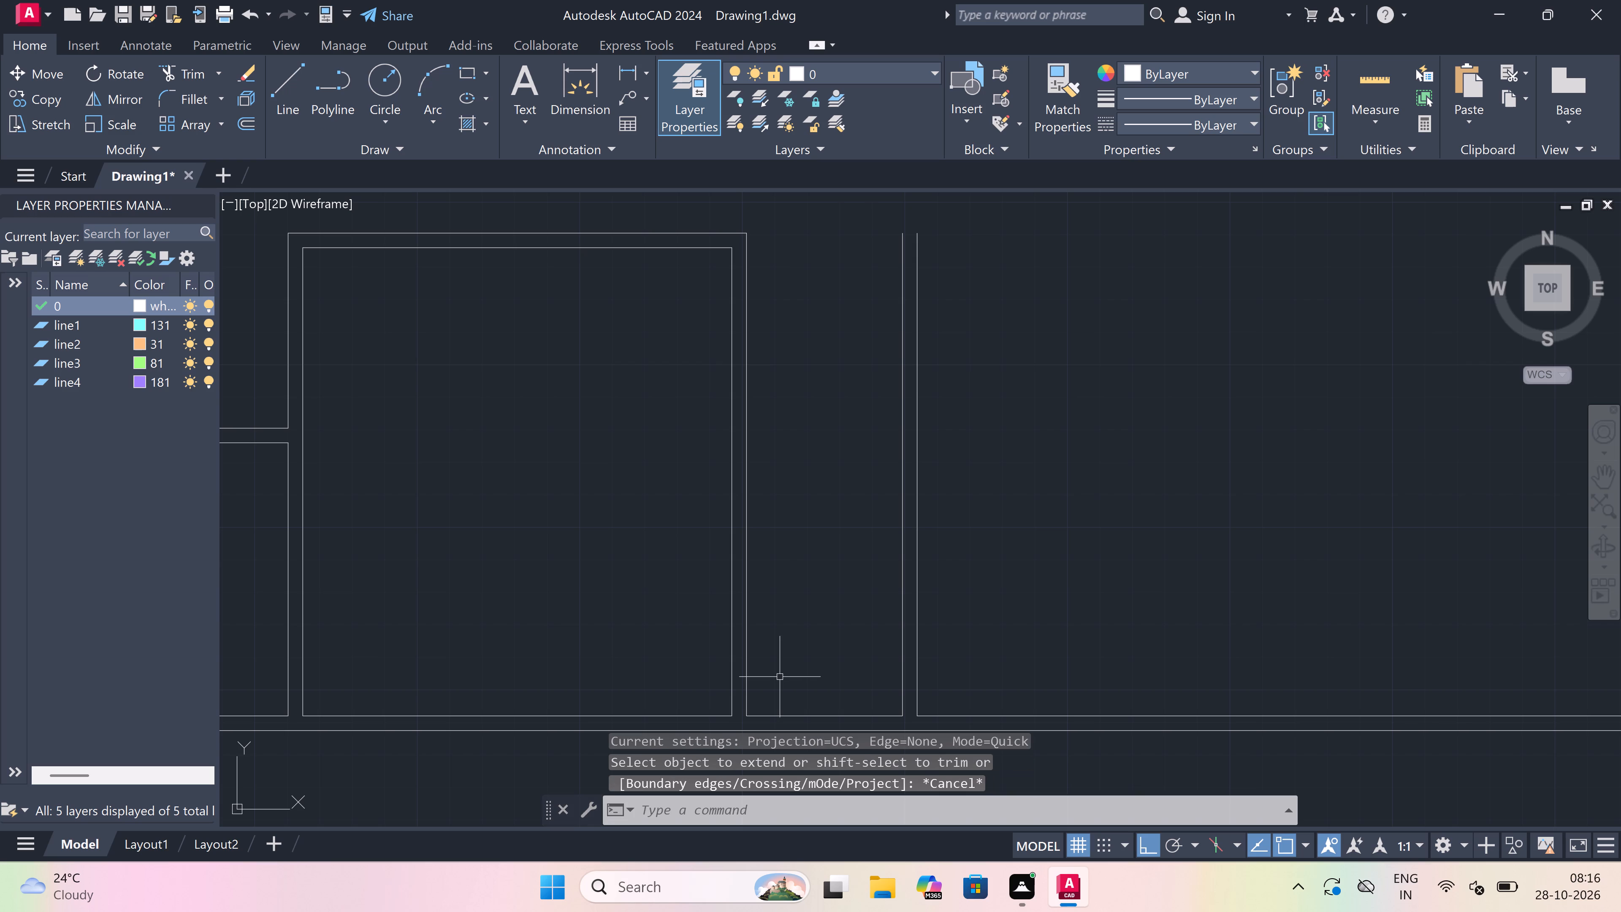
# Offset the bottom wall's upper line 7' upward between the middle room's right wall and the new vertical wall.
pyautogui.press('o')
pyautogui.press('space')
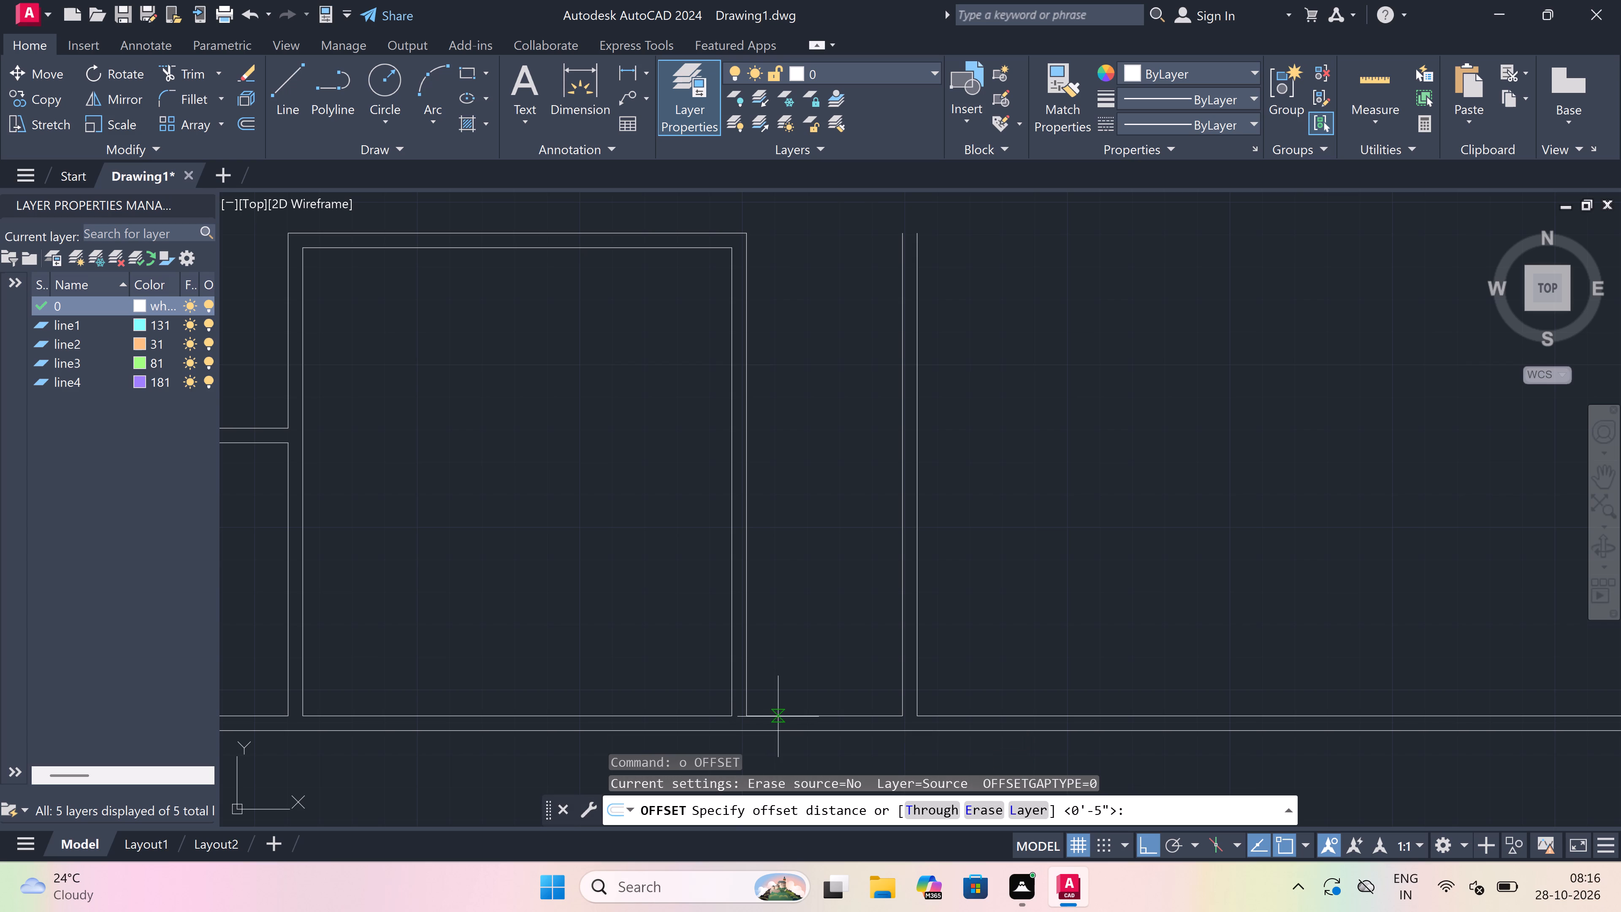
pyautogui.moveTo(778, 717); pyautogui.dragTo(777, 637)
pyautogui.write("7'")
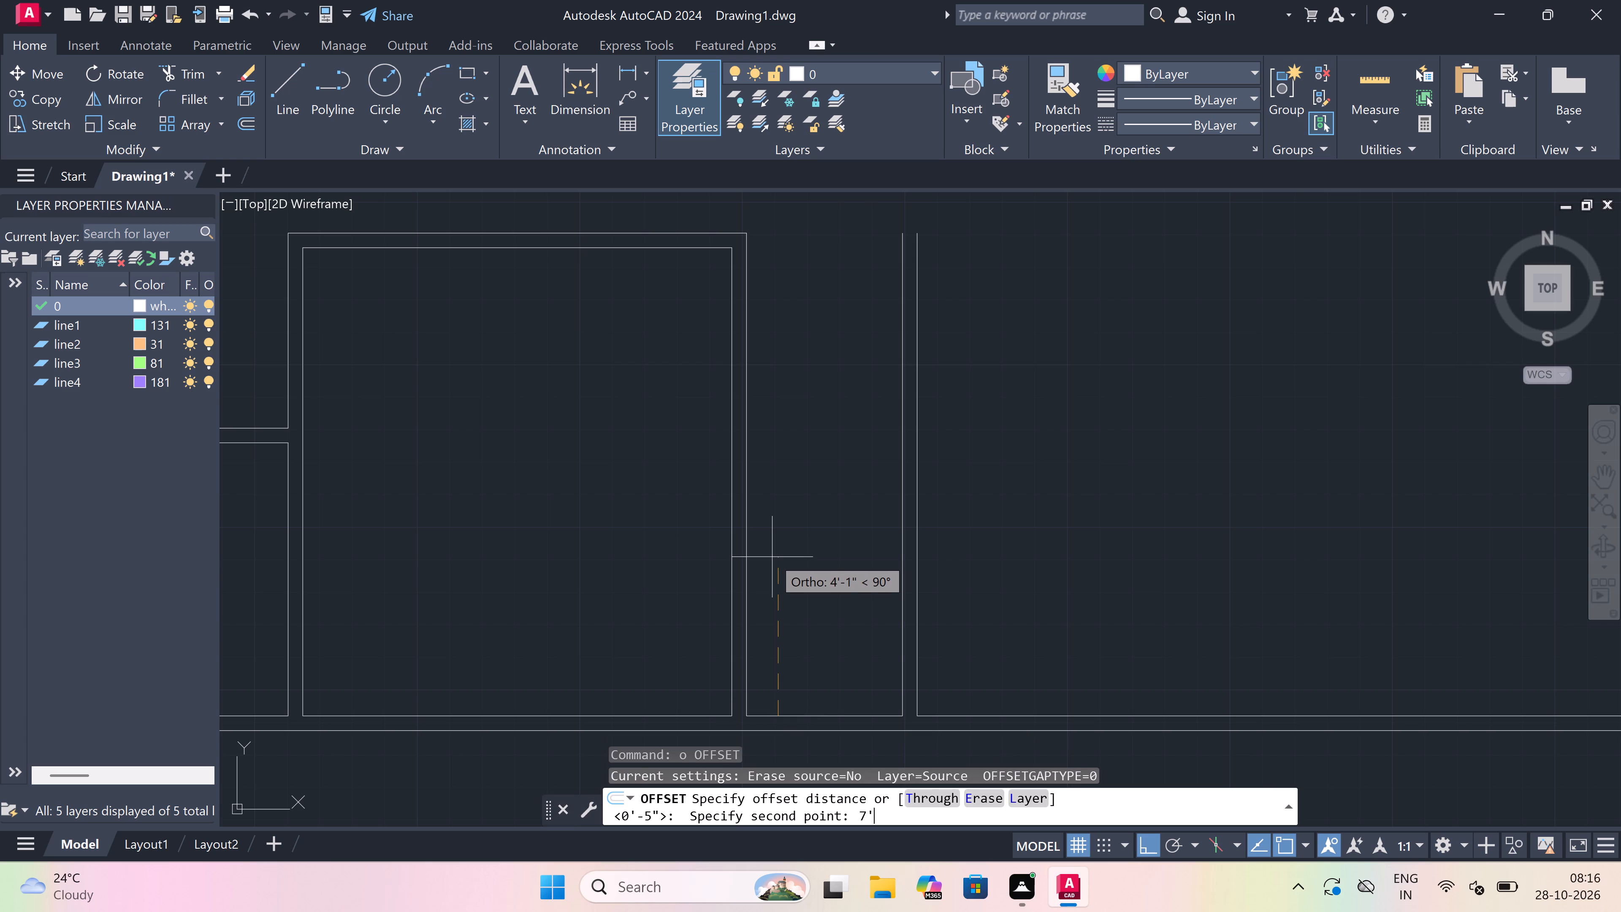
pyautogui.press('space')
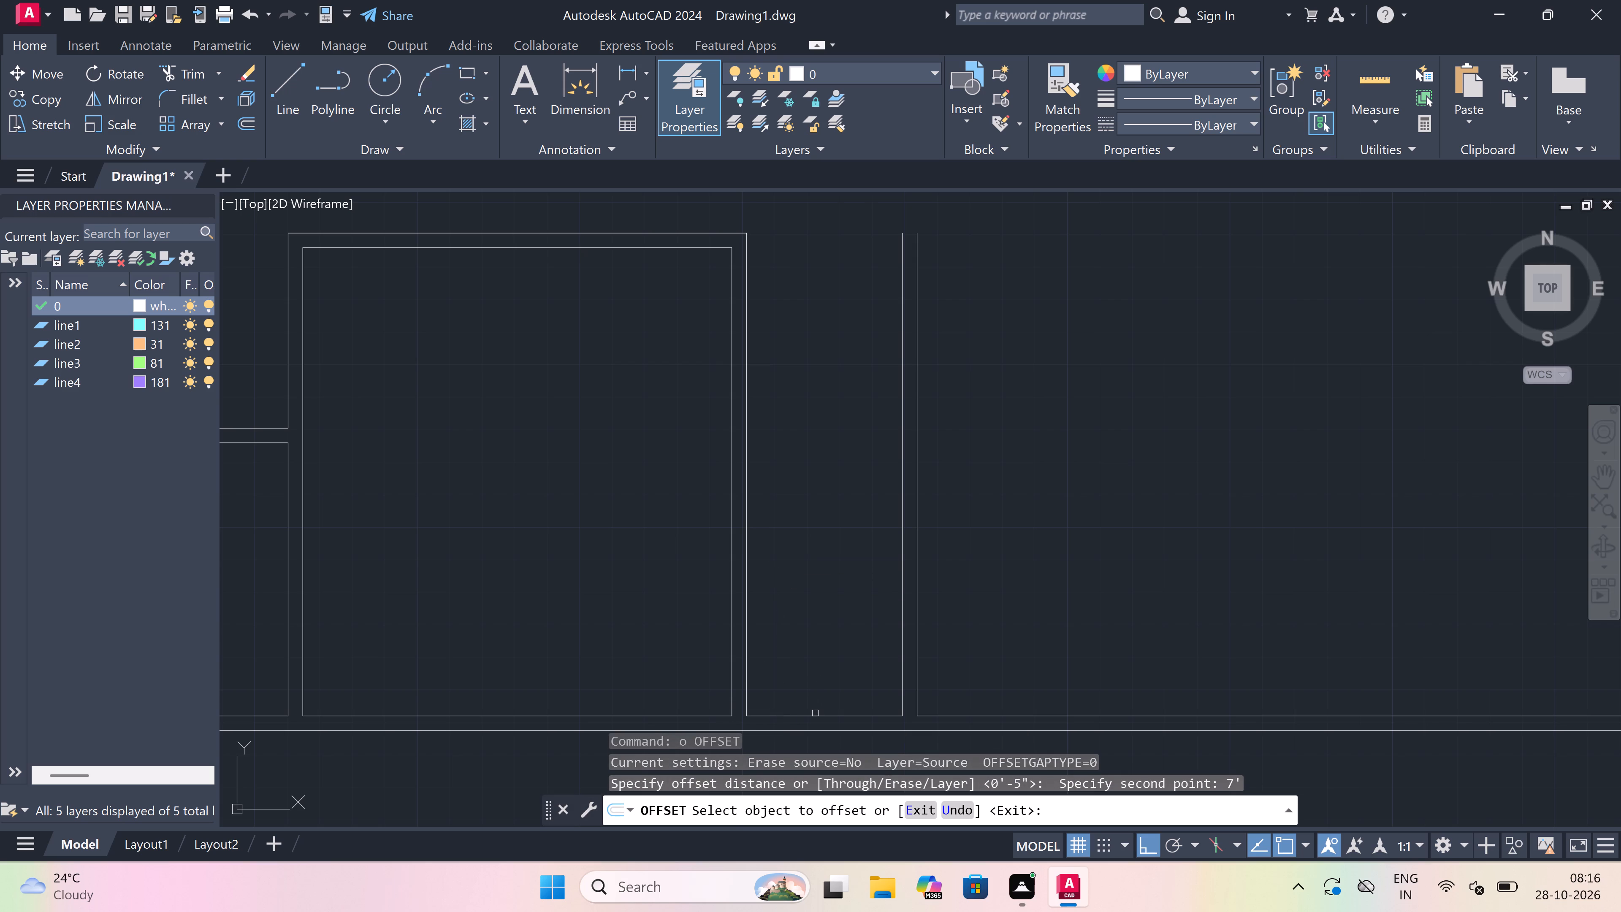
pyautogui.moveTo(815, 715); pyautogui.dragTo(795, 584)
pyautogui.moveTo(788, 530); pyautogui.dragTo(782, 501)
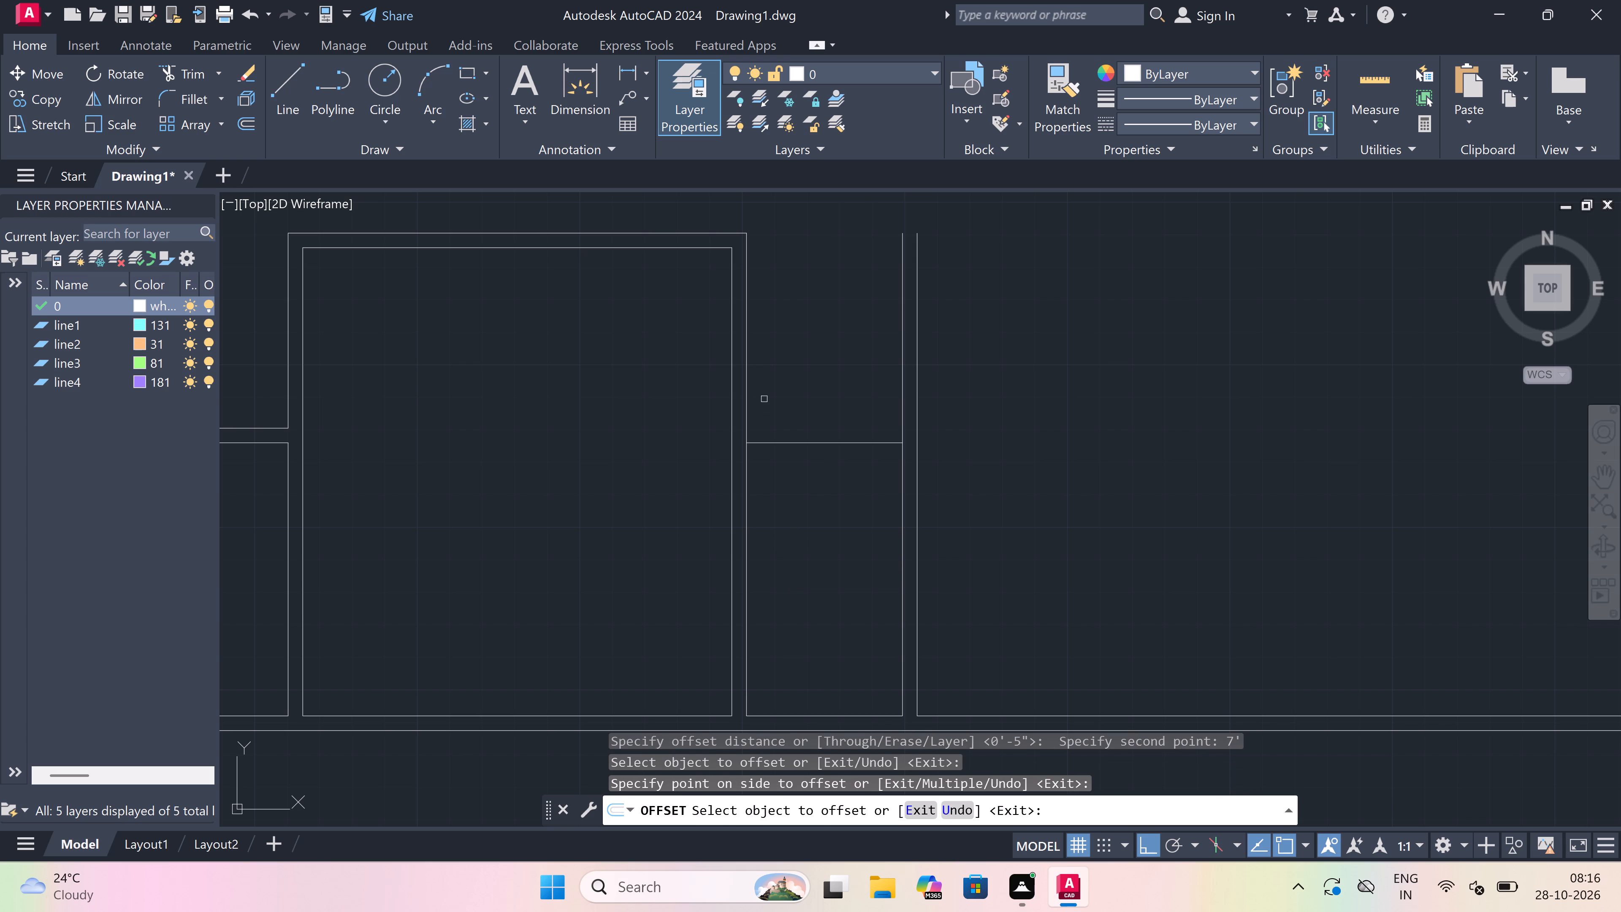
pyautogui.press('Escape')
# Offset the new horizontal line right of the middle room 4.5" upward to form a double-line wall.
pyautogui.press('space')
pyautogui.moveTo(803, 447); pyautogui.dragTo(794, 411)
pyautogui.press('5')
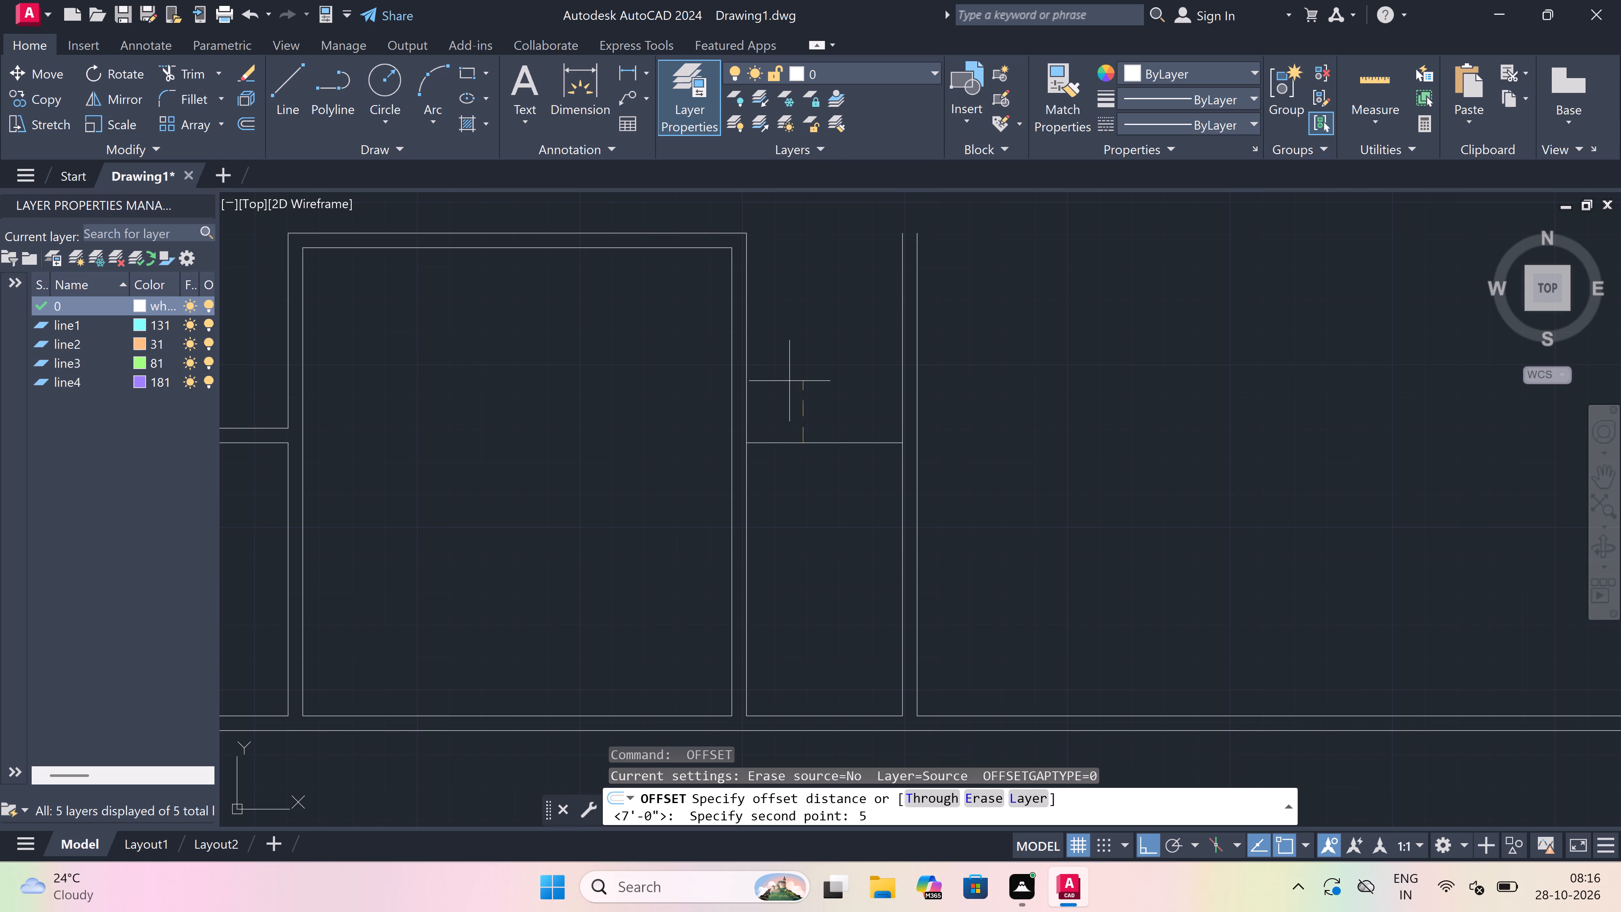
pyautogui.press('BackSpace')
pyautogui.write('4.5')
pyautogui.write('"')
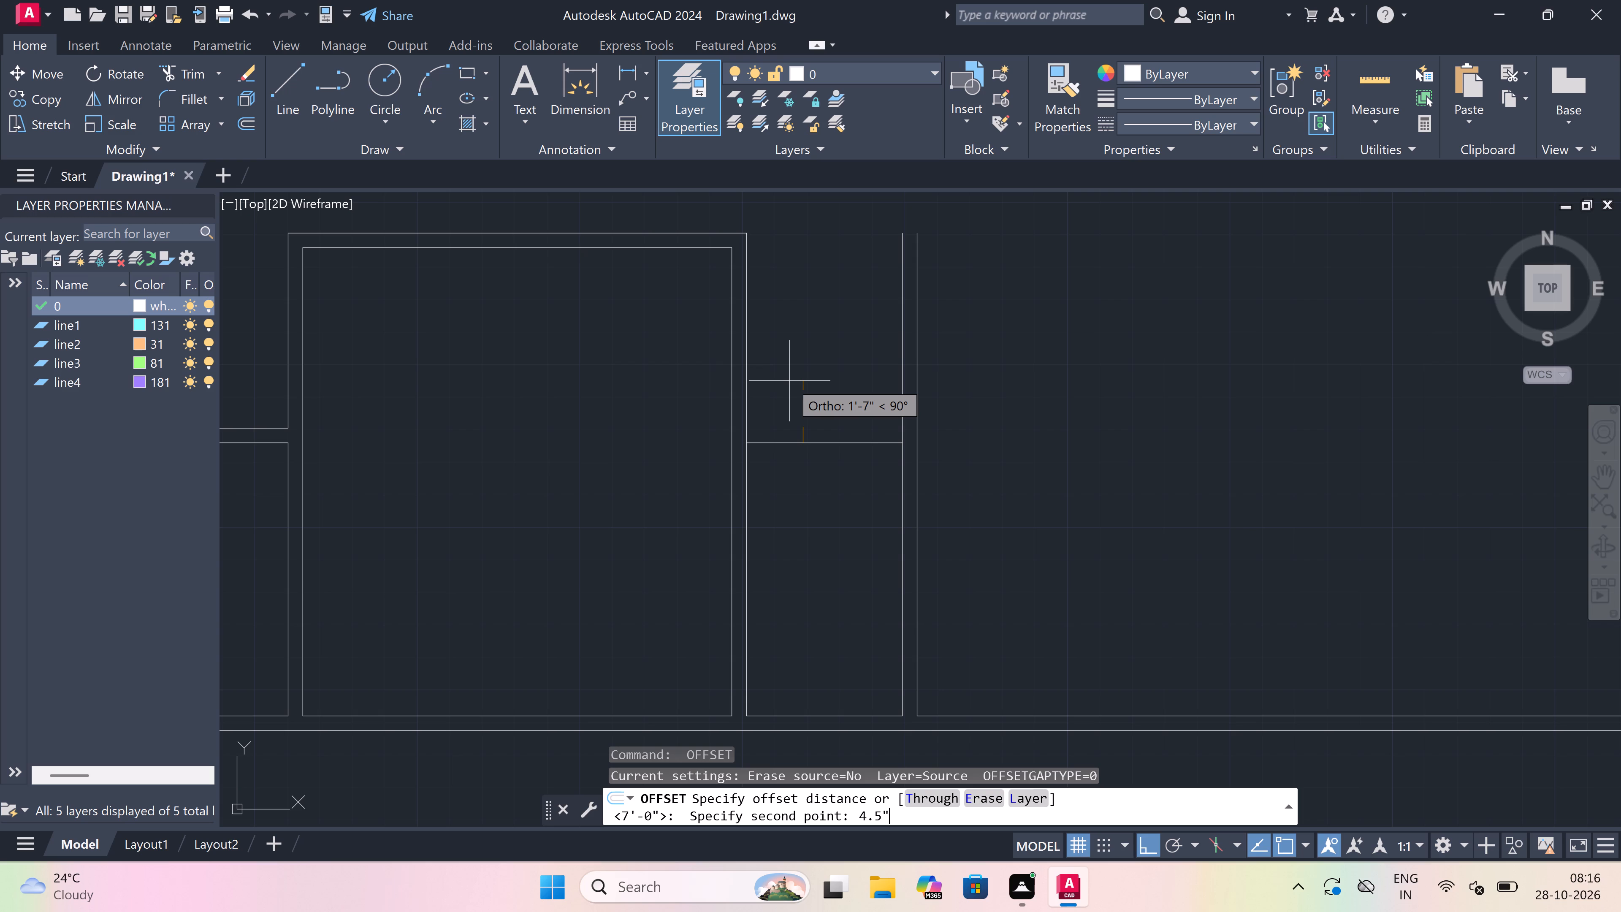
pyautogui.press('space')
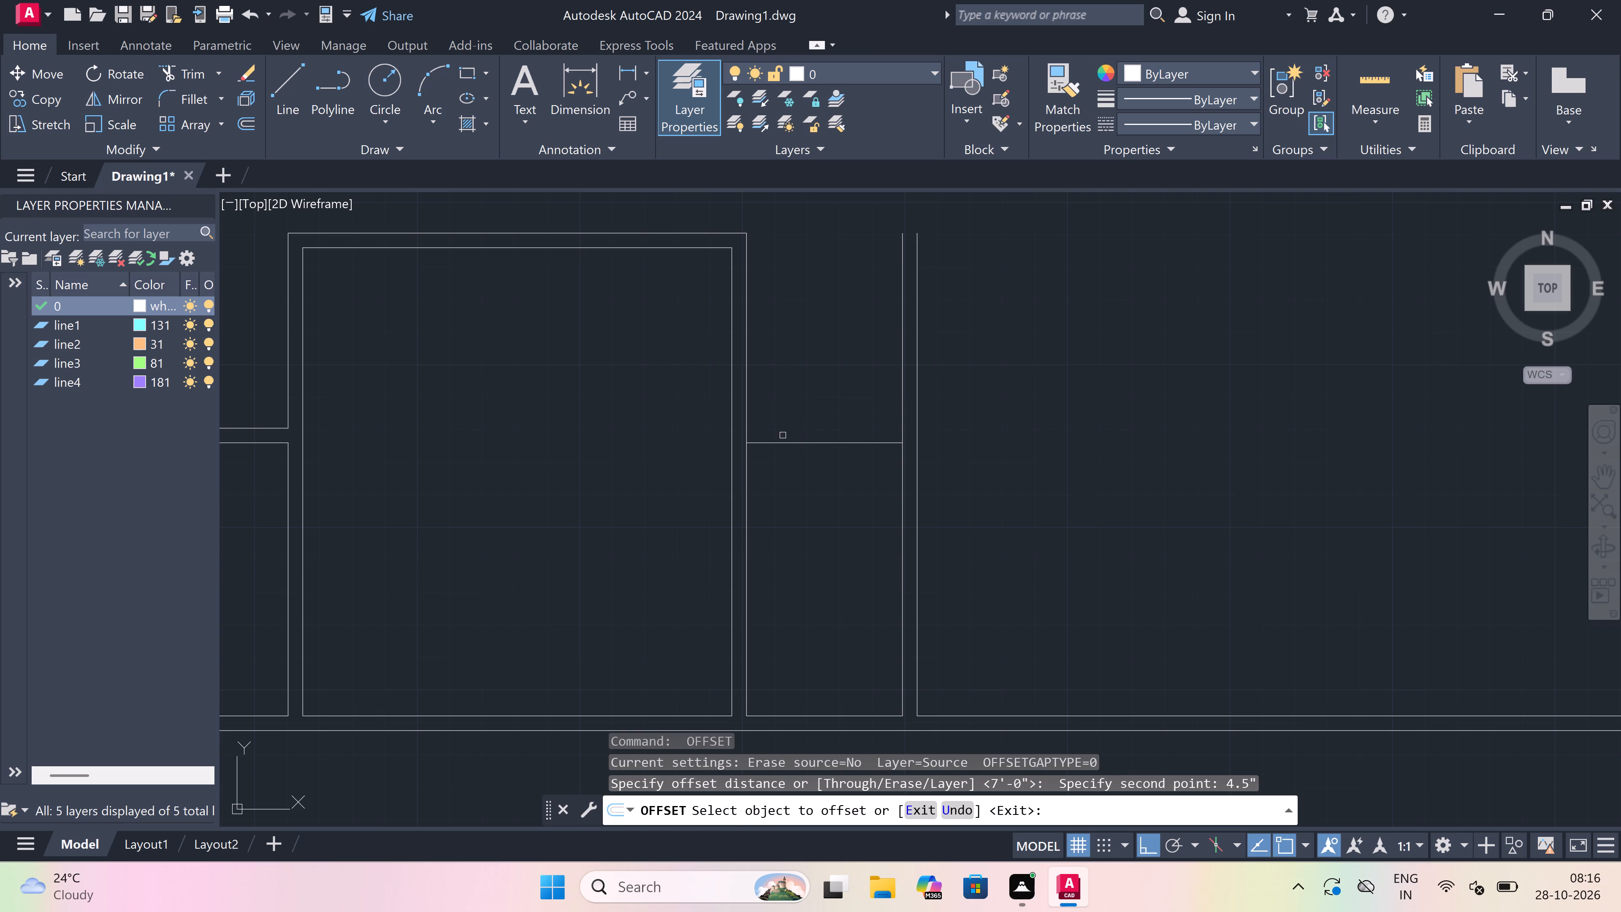
pyautogui.moveTo(783, 444); pyautogui.dragTo(783, 417)
pyautogui.click(784, 368)
pyautogui.press('Escape')
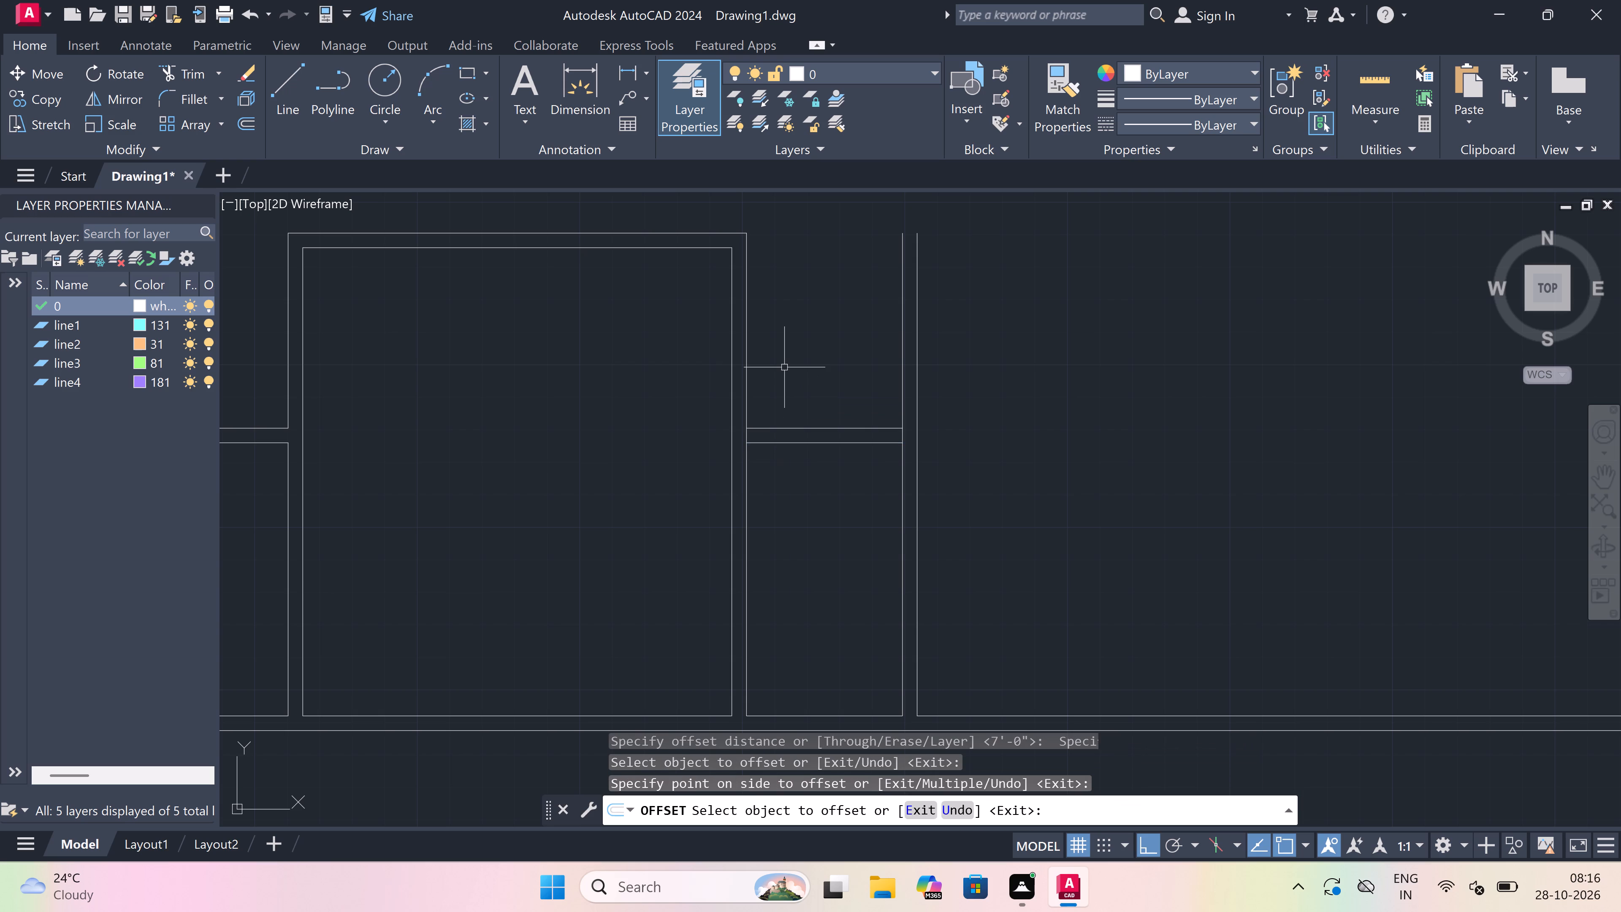
# Extend the upper line of the new horizontal wall to the outer line of the small room's right wall.
pyautogui.press('e')
pyautogui.press('x')
pyautogui.press('space')
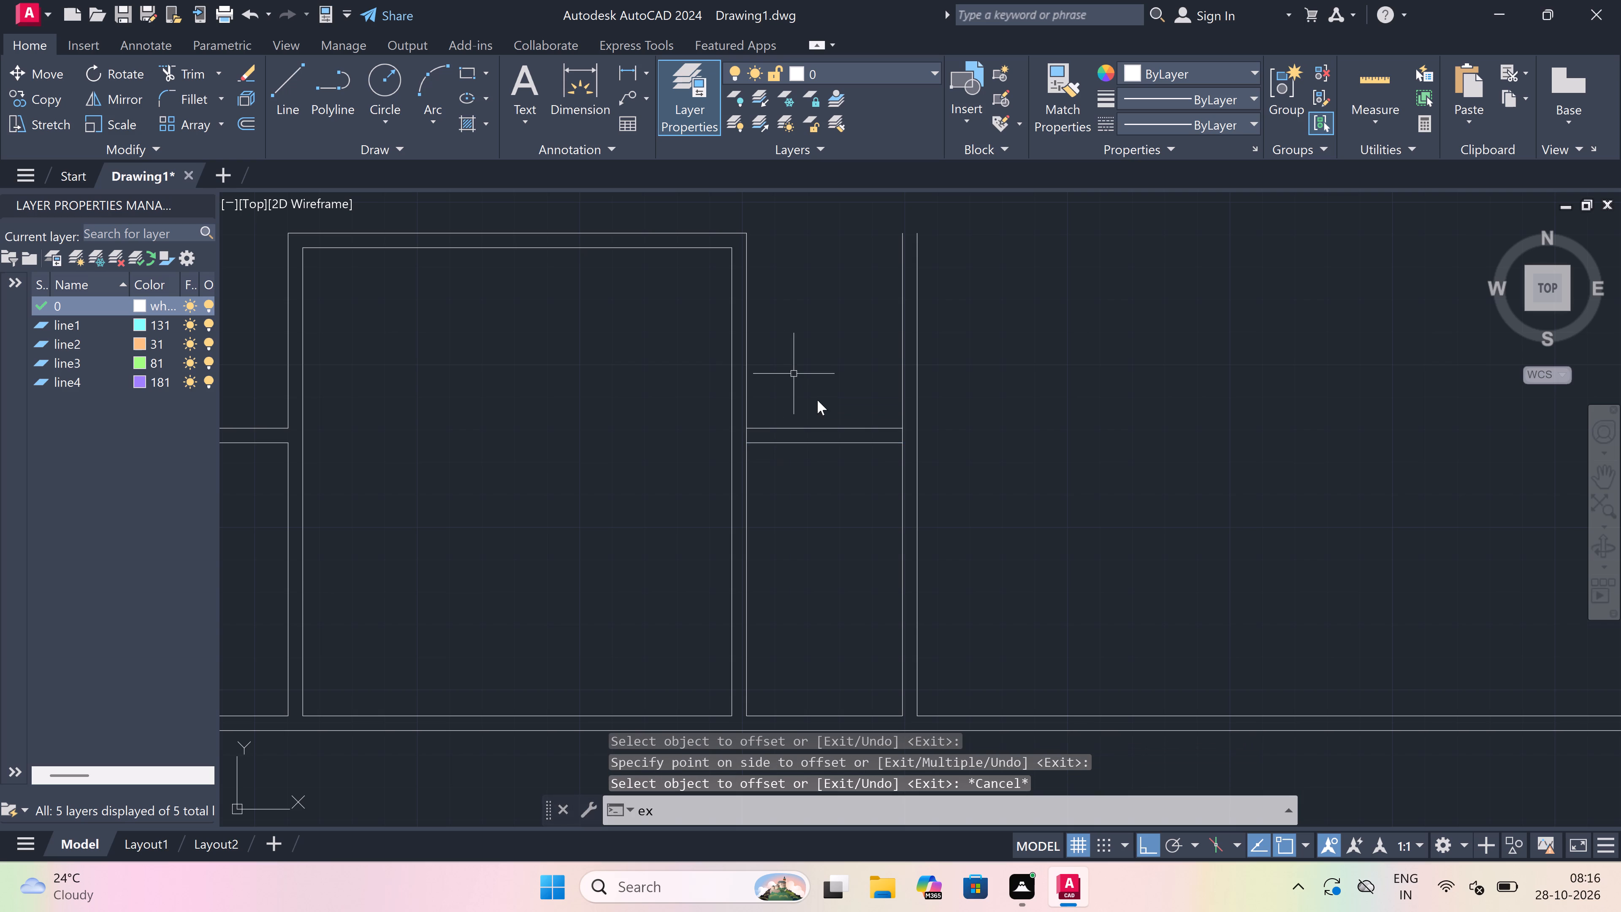
pyautogui.click(841, 431)
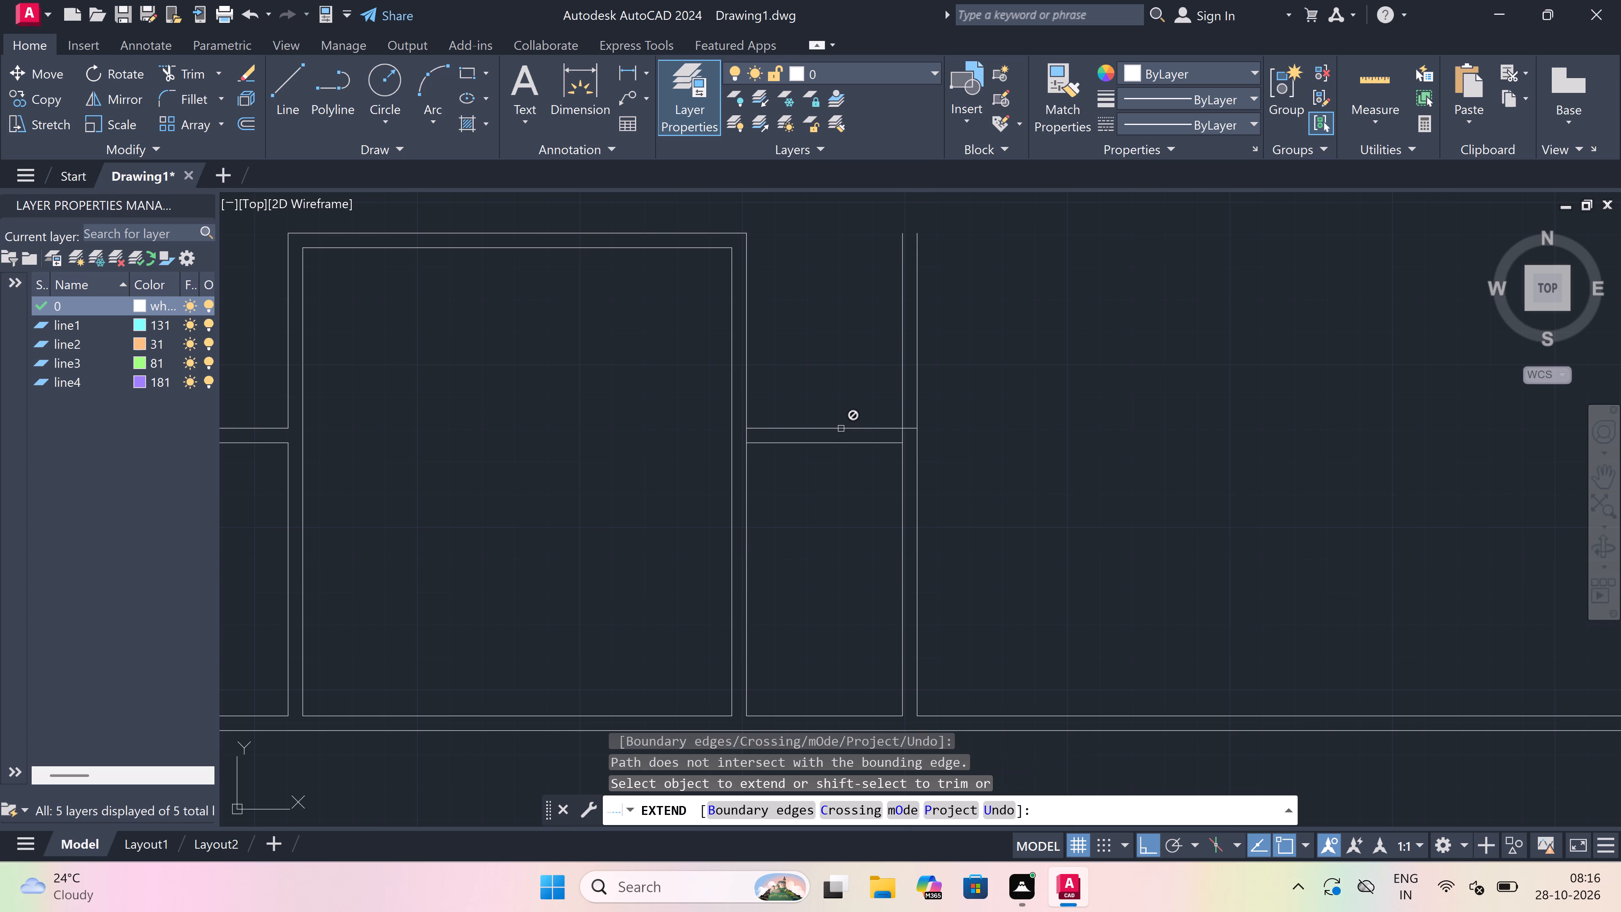
pyautogui.press('Escape')
# Trim the vertical lines above the small room's top wall and the line segments crossing inside its two wall junctions.
pyautogui.write('tr')
pyautogui.press('space')
pyautogui.click(831, 391)
pyautogui.click(1038, 346)
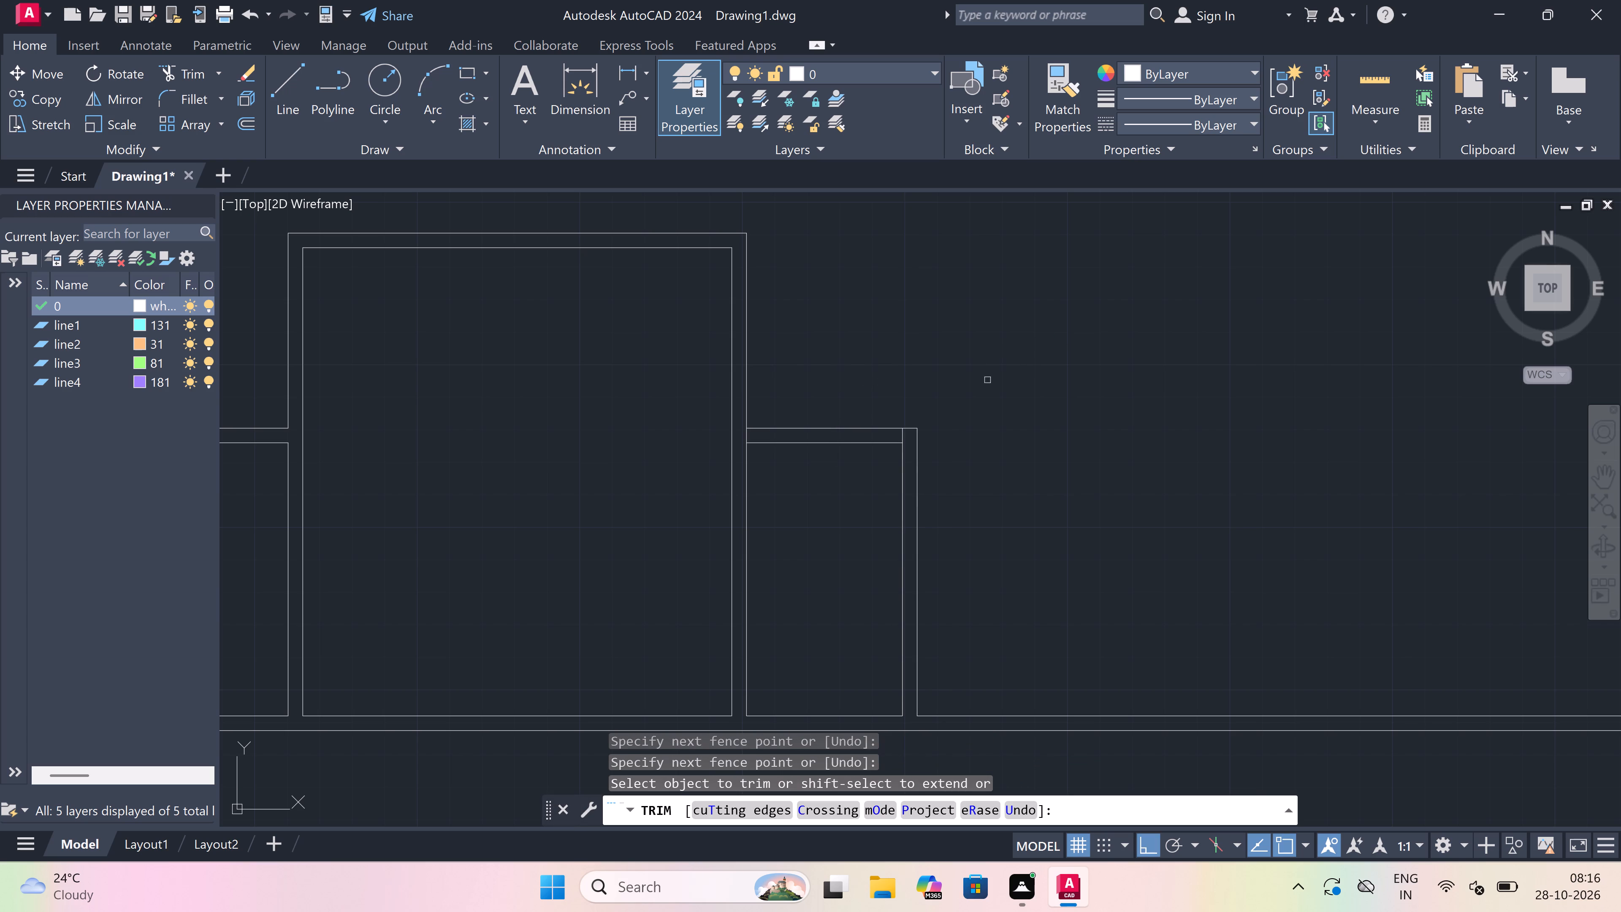
pyautogui.scroll(3, 918, 421)
pyautogui.scroll(-1, 911, 439)
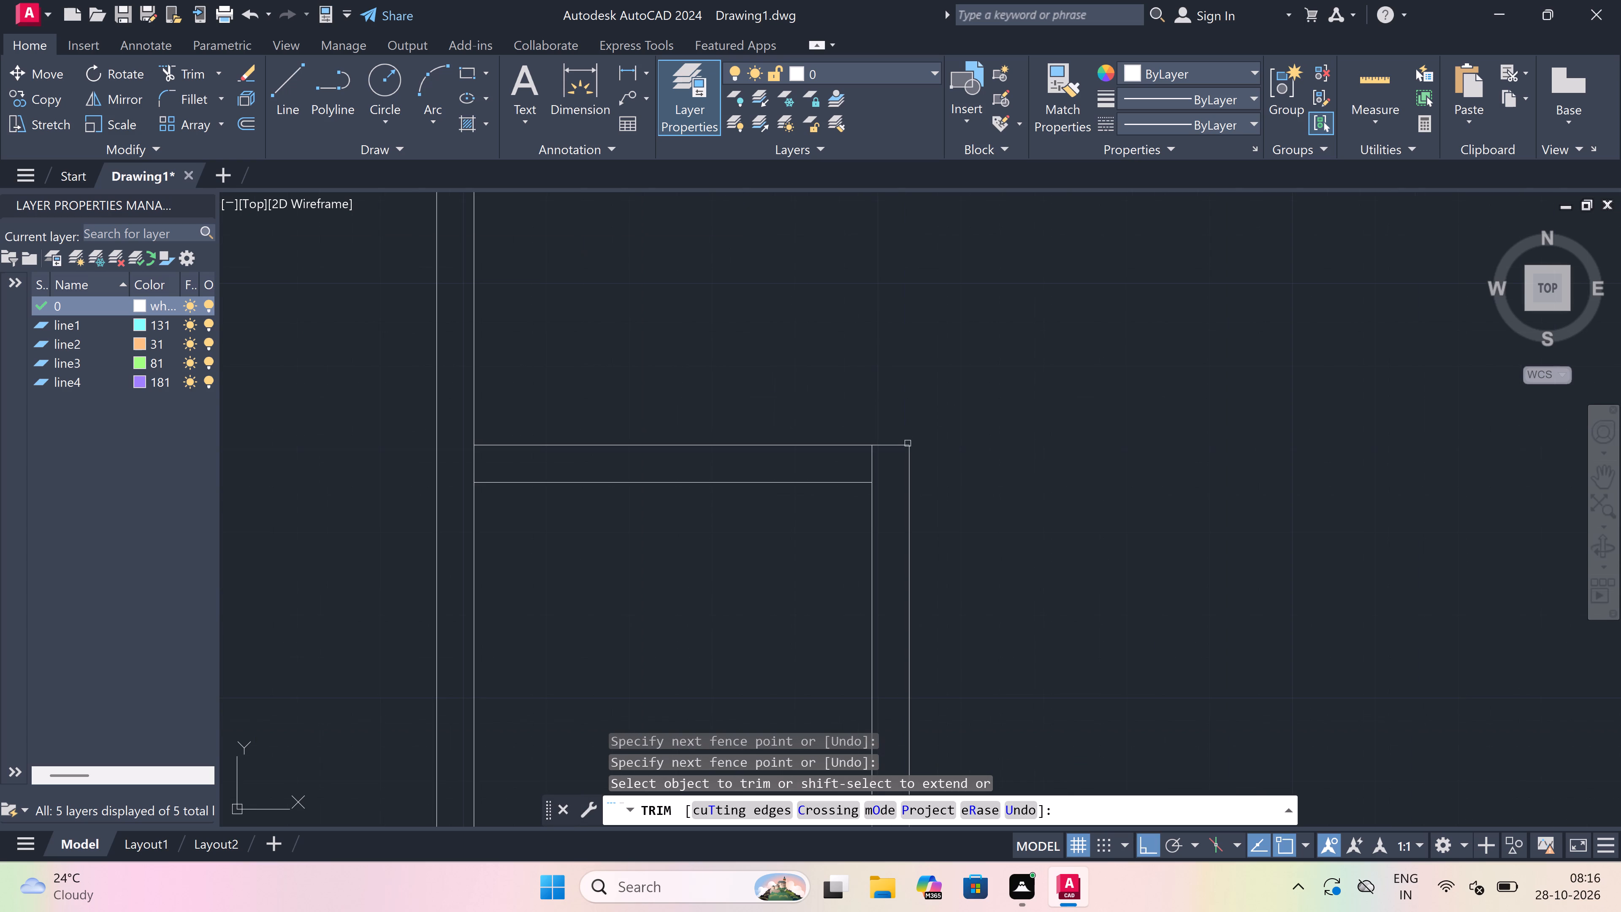
pyautogui.click(898, 462)
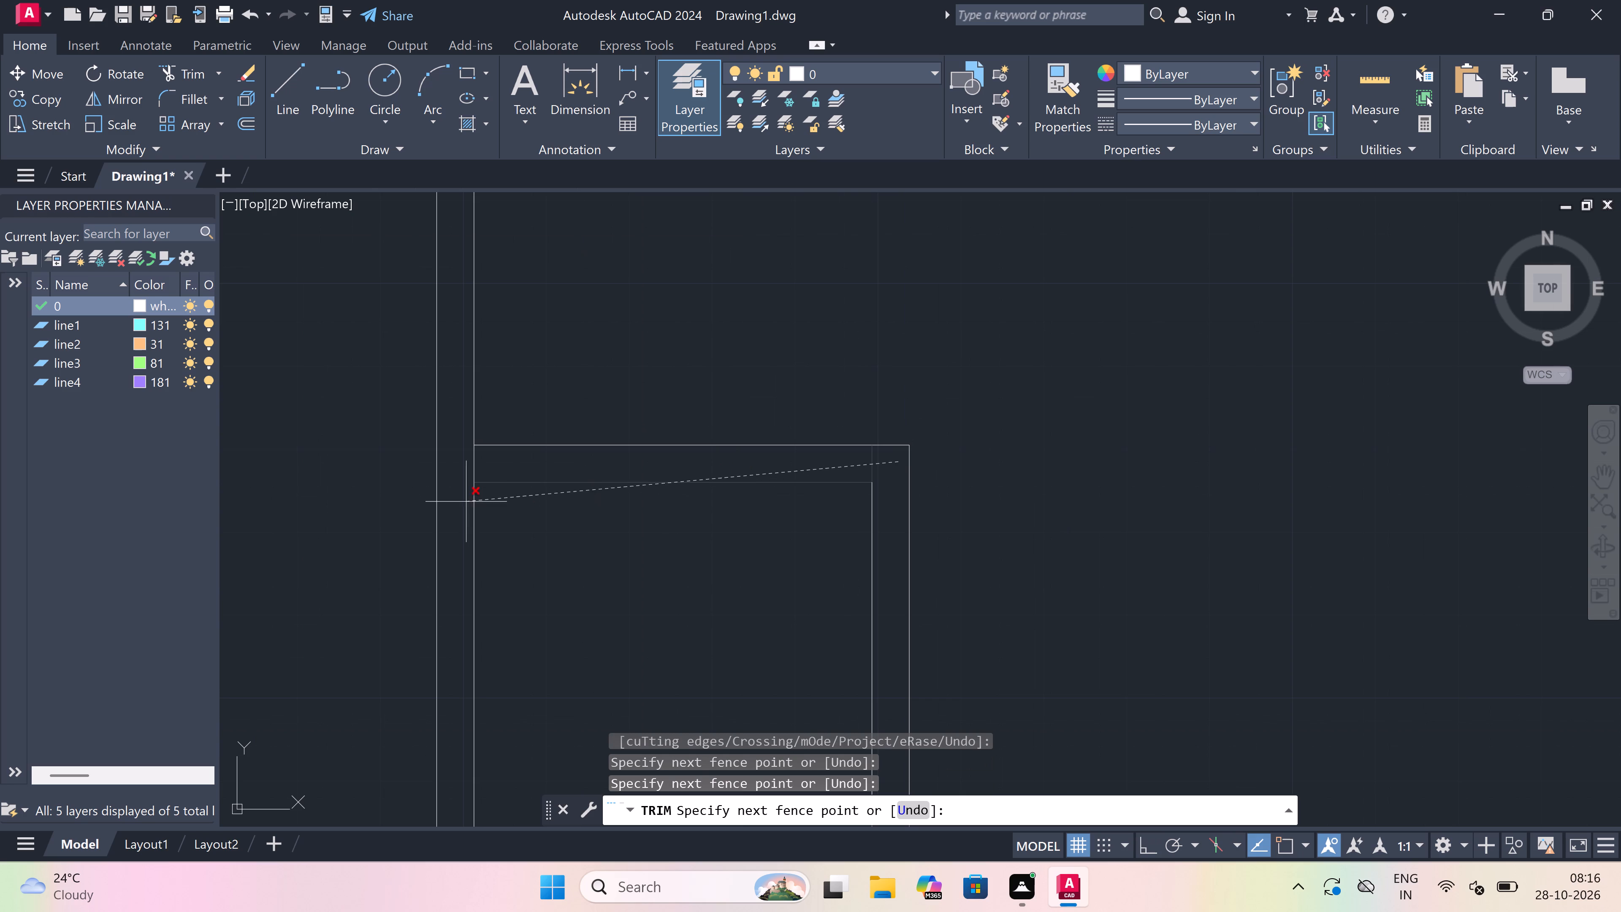
pyautogui.click(459, 470)
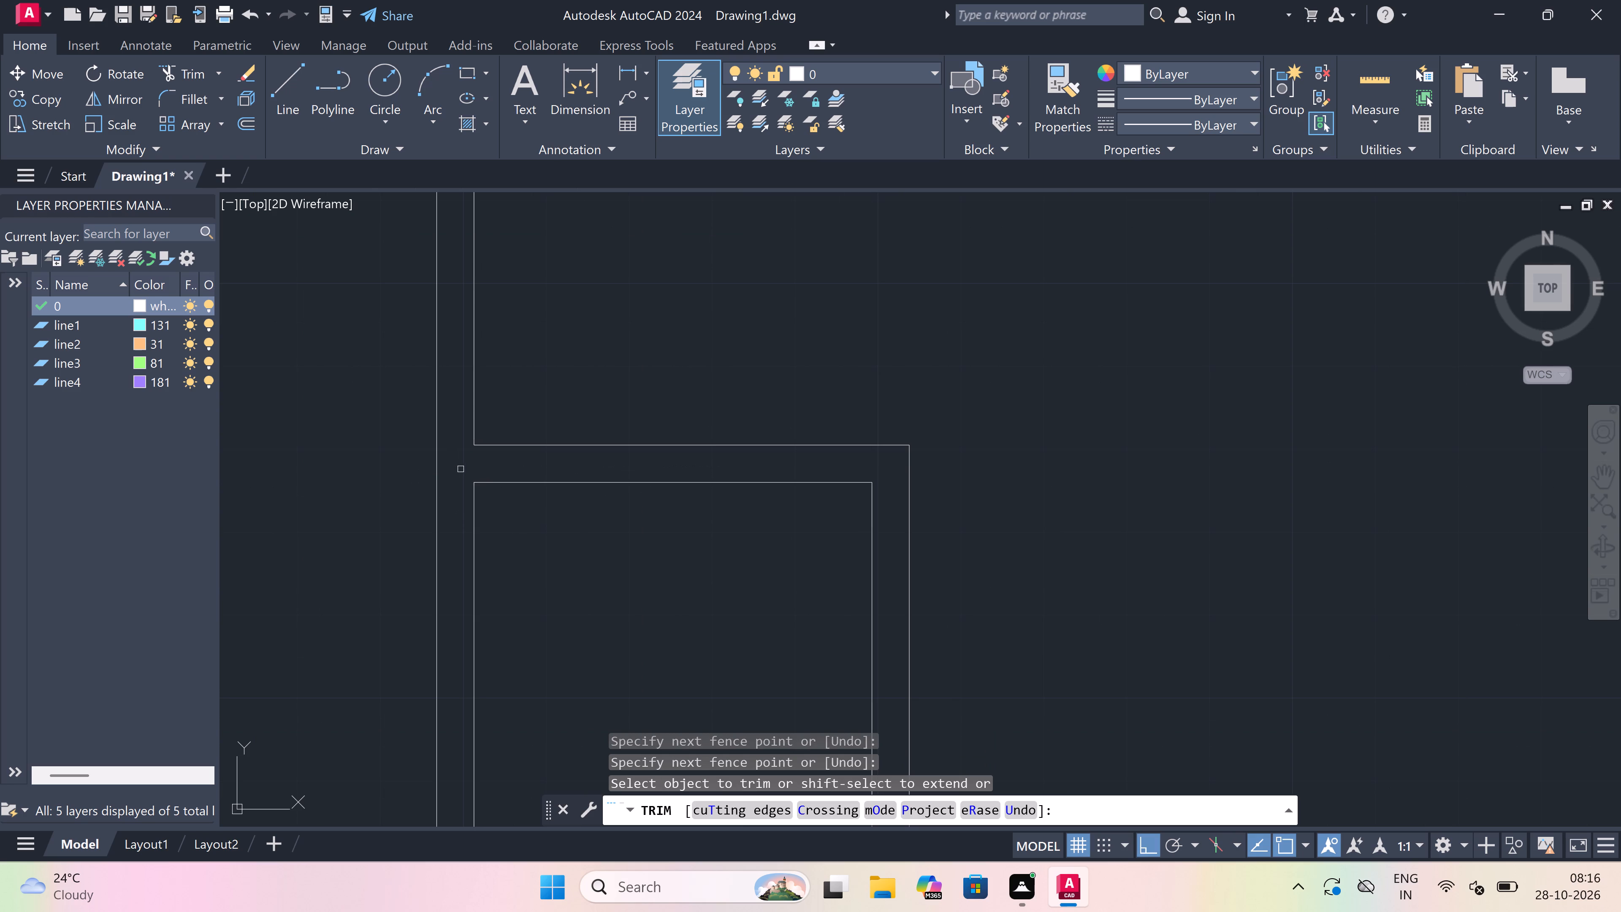
pyautogui.press('Escape')
# Offset the outer line of the small room's right wall 10'3" to the right.
pyautogui.scroll(-5, 653, 410)
pyautogui.scroll(2, 687, 377)
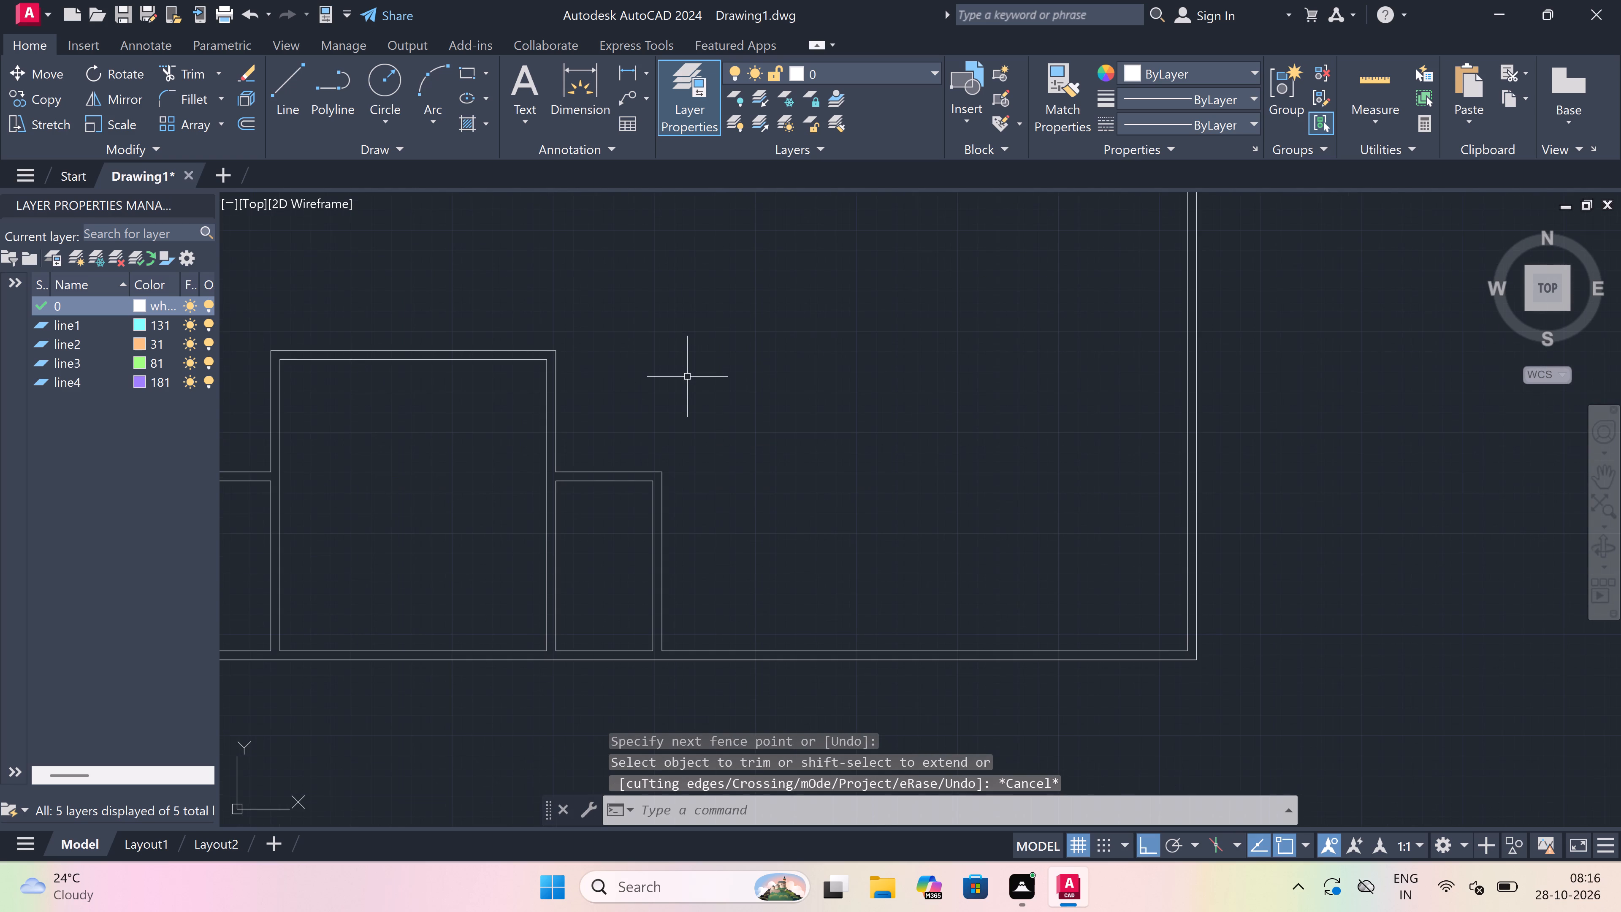
pyautogui.press('o')
pyautogui.scroll(-1, 699, 446)
pyautogui.press('space')
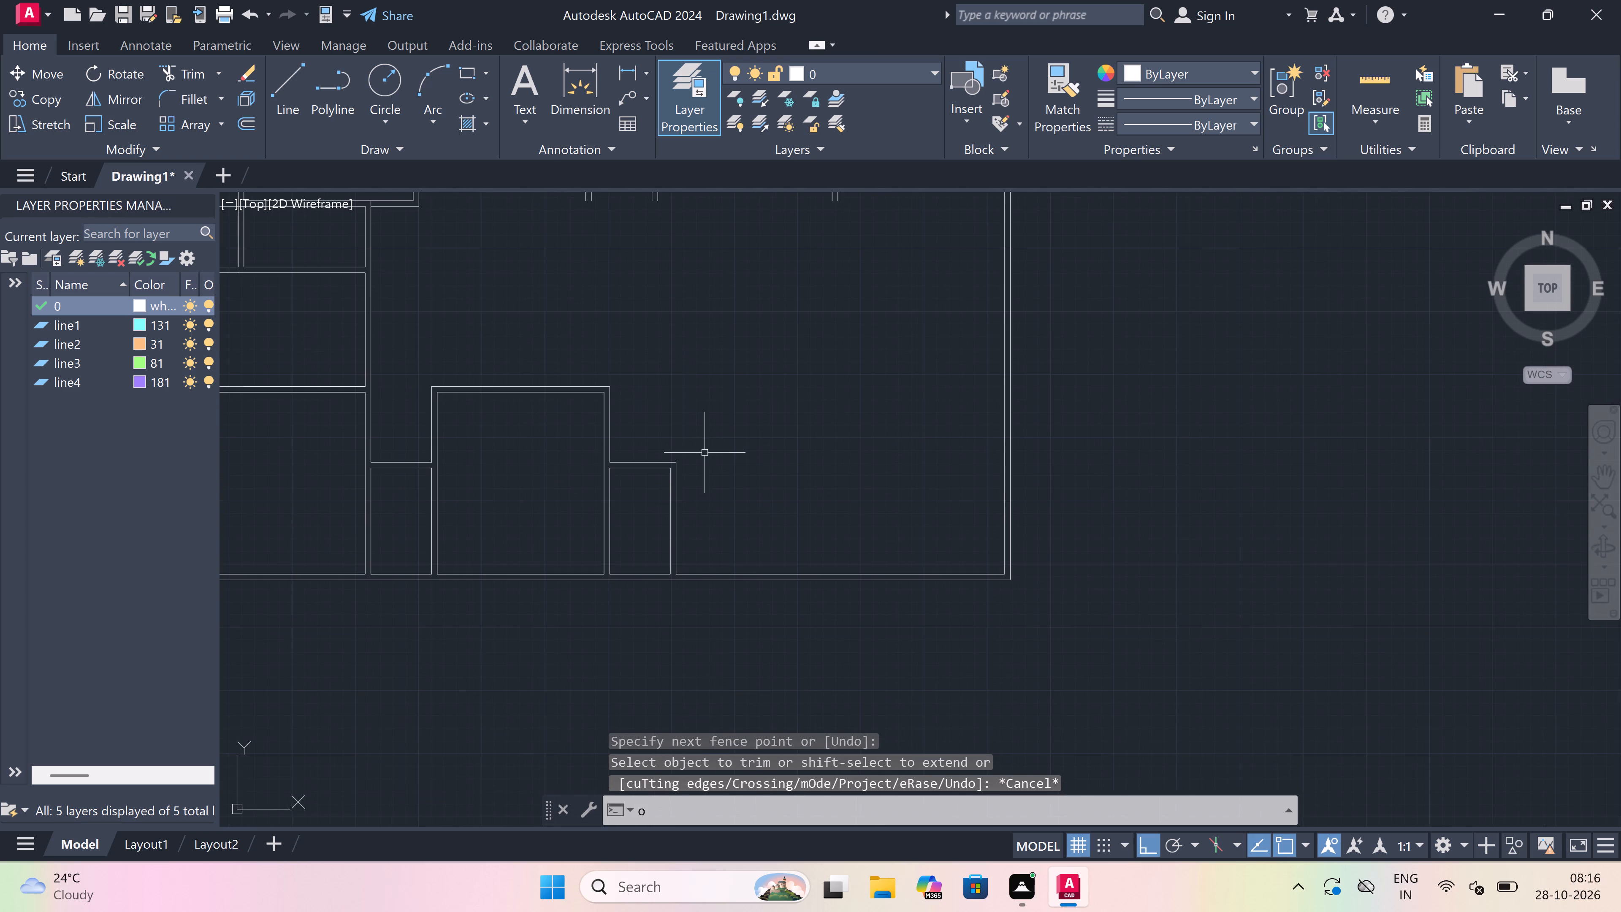
pyautogui.scroll(2, 682, 510)
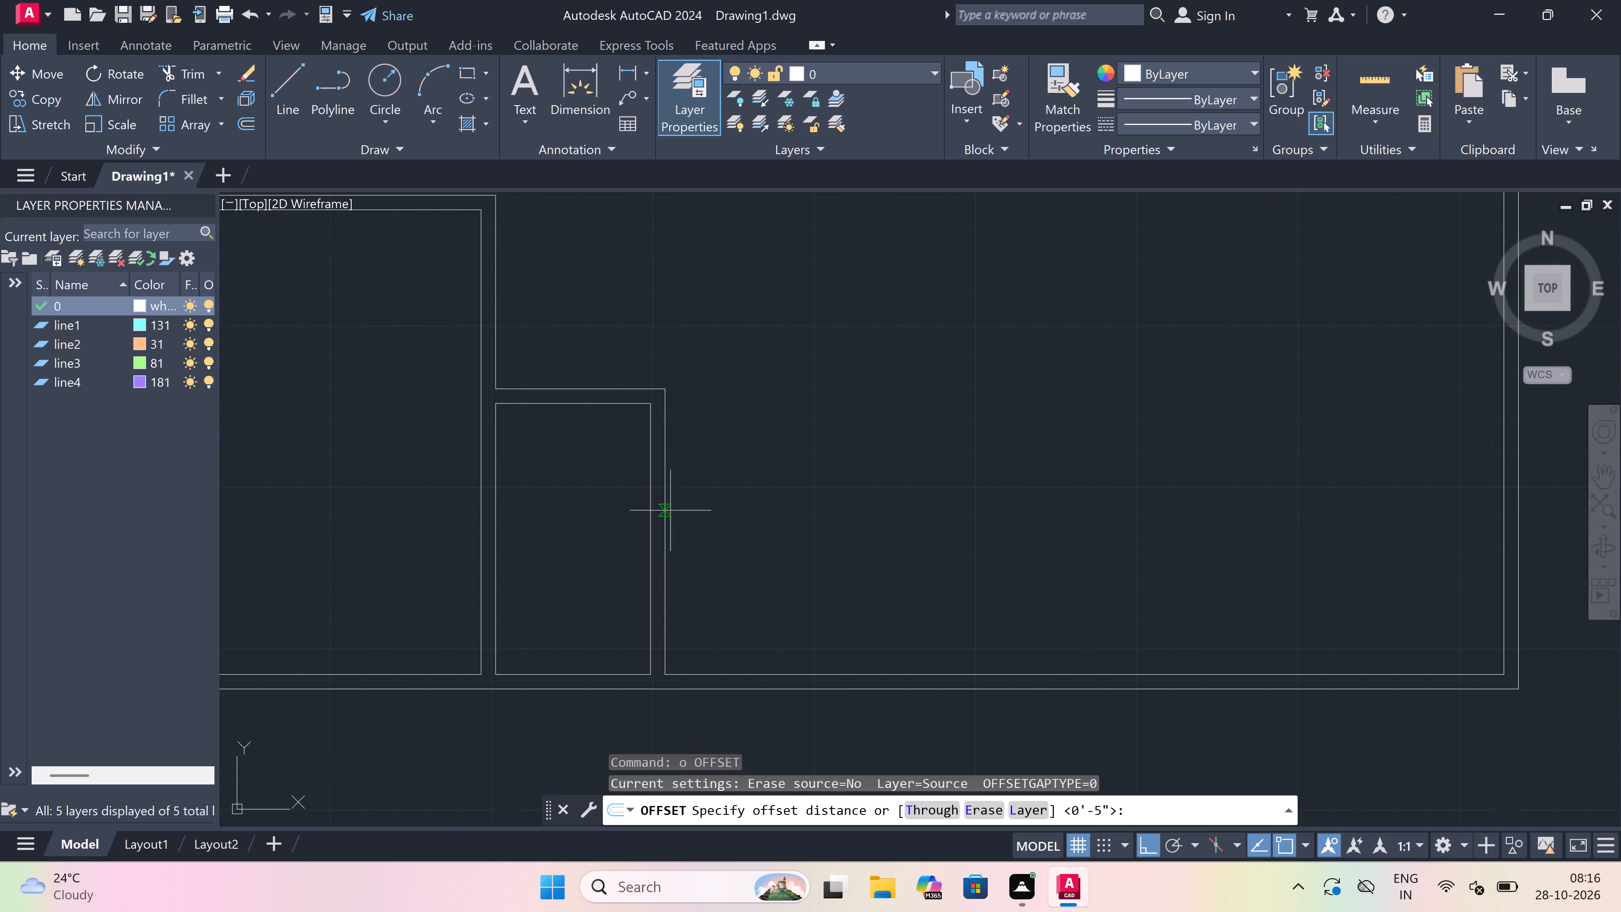
pyautogui.moveTo(666, 509); pyautogui.dragTo(687, 502)
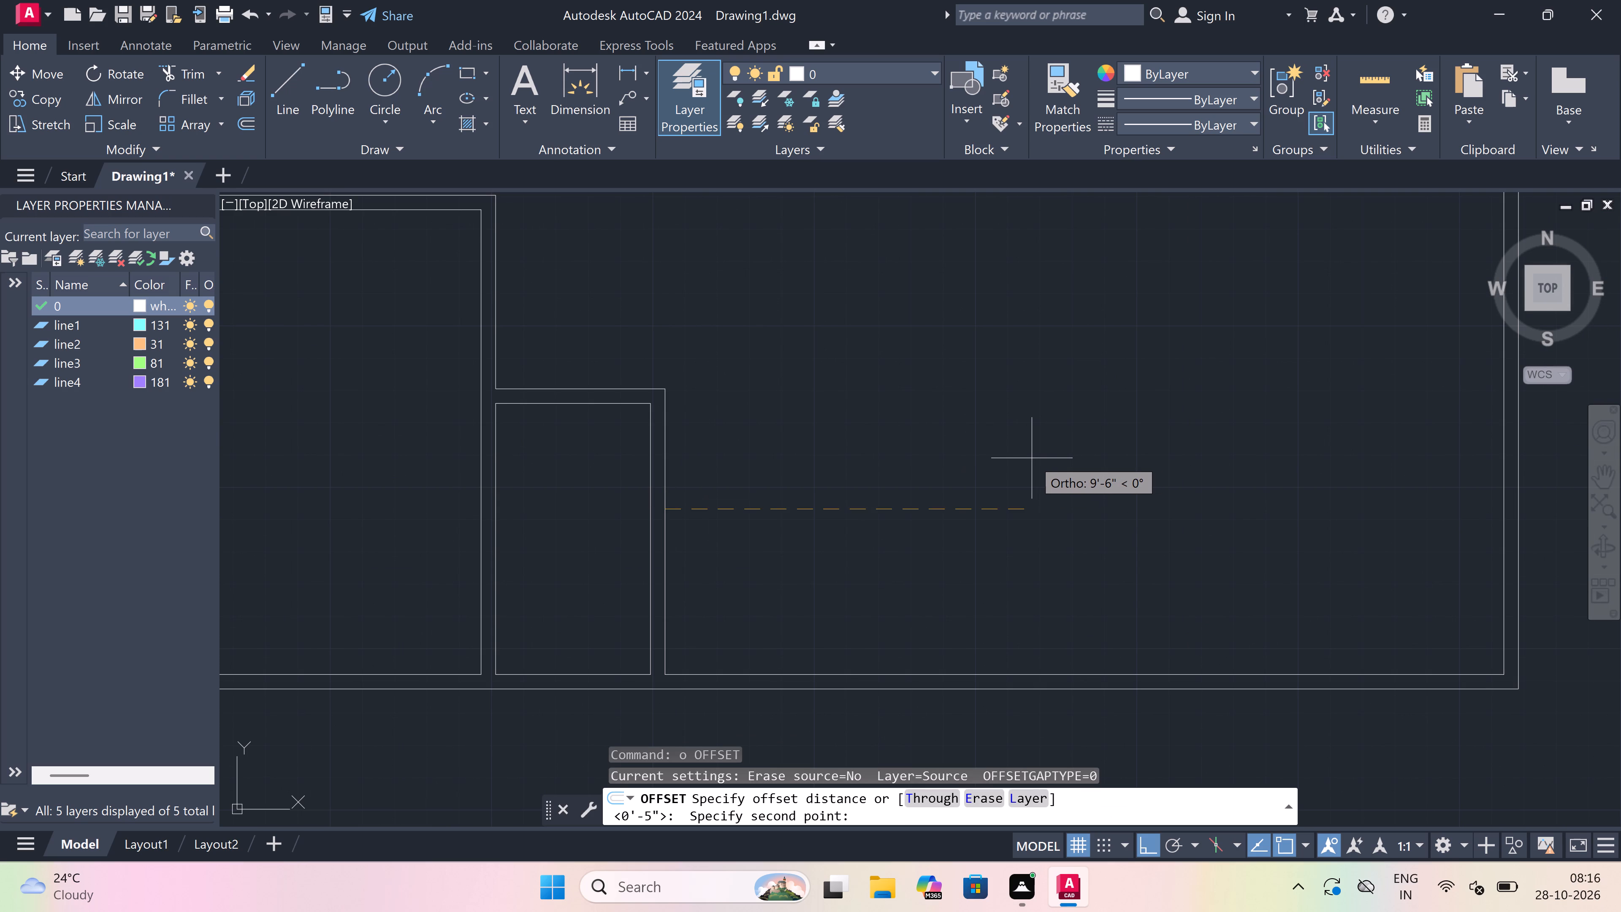
pyautogui.write('10\'3"')
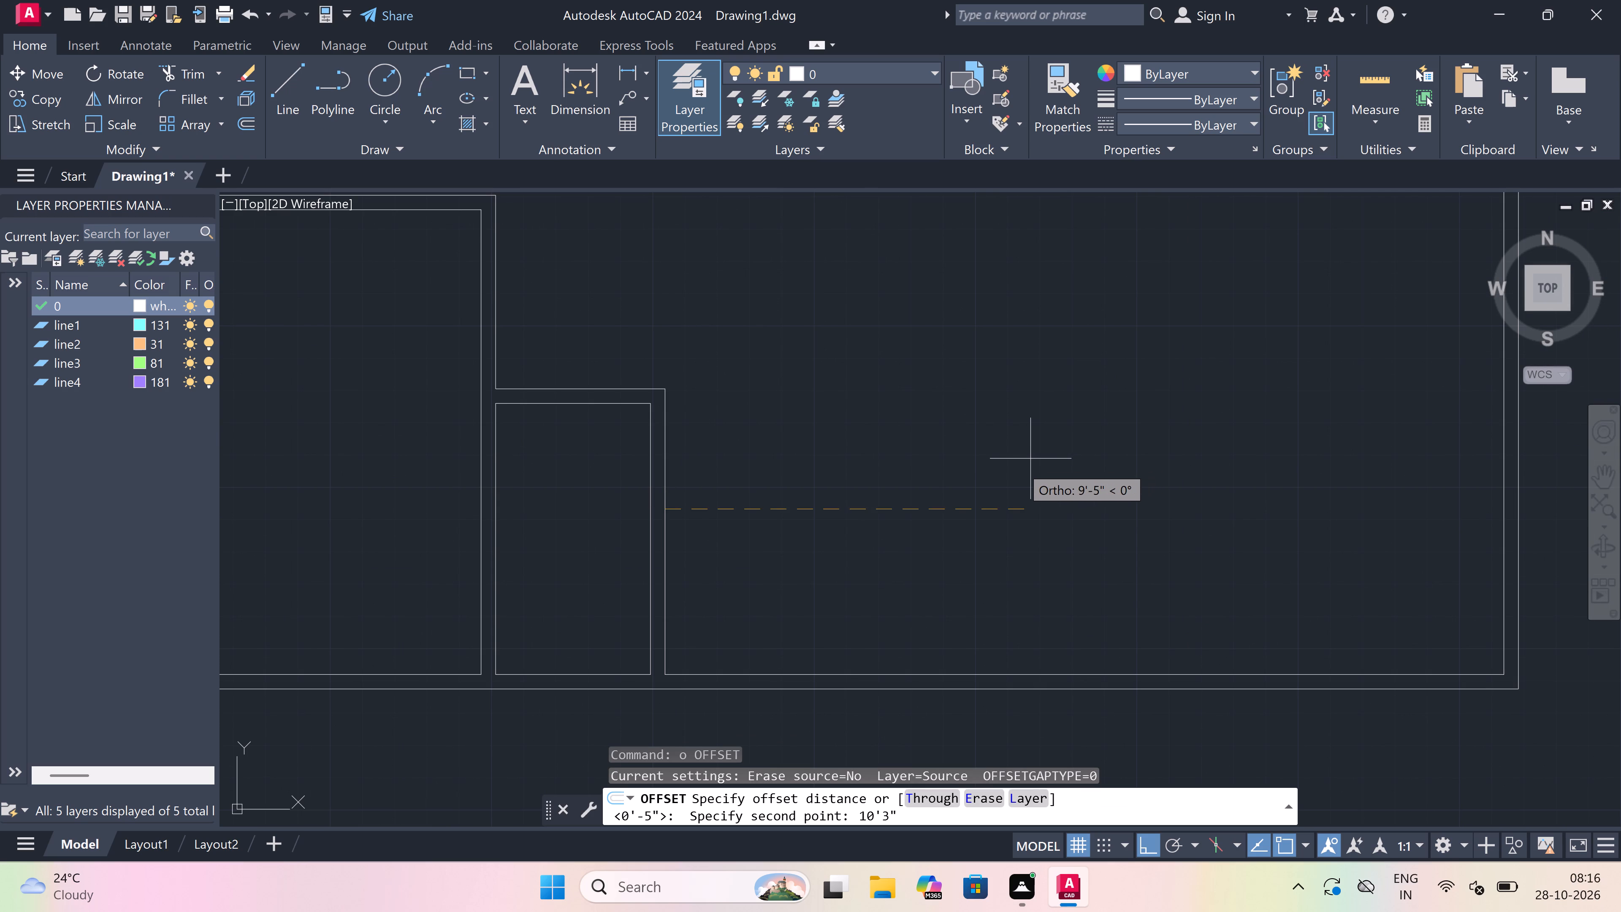
pyautogui.press('space')
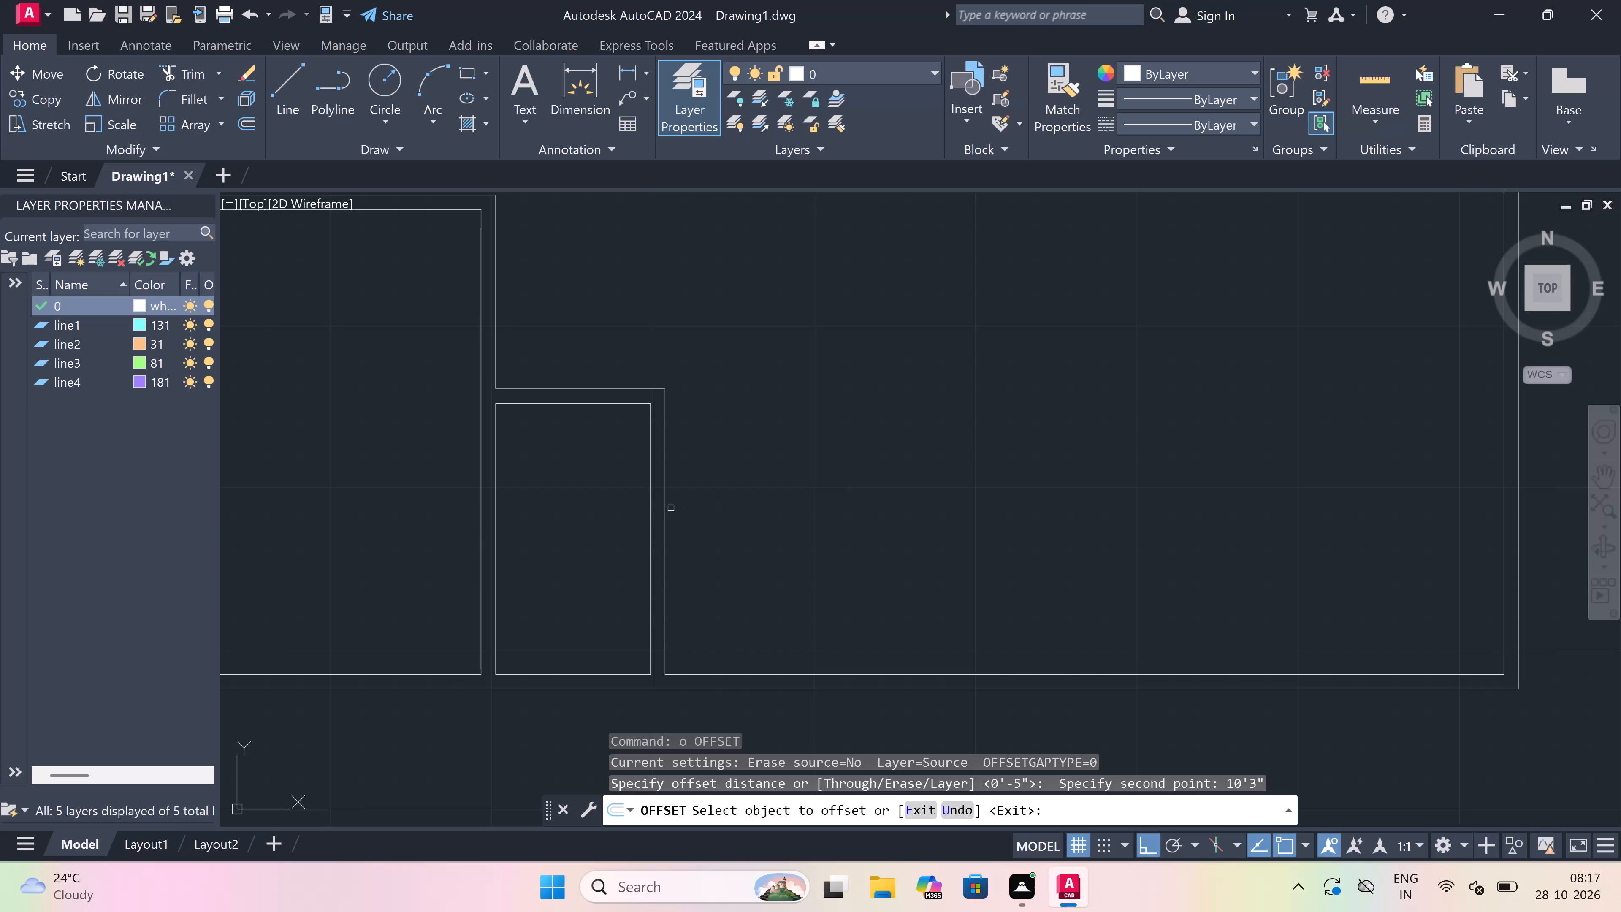
pyautogui.moveTo(665, 499); pyautogui.dragTo(922, 468)
pyautogui.click(1037, 449)
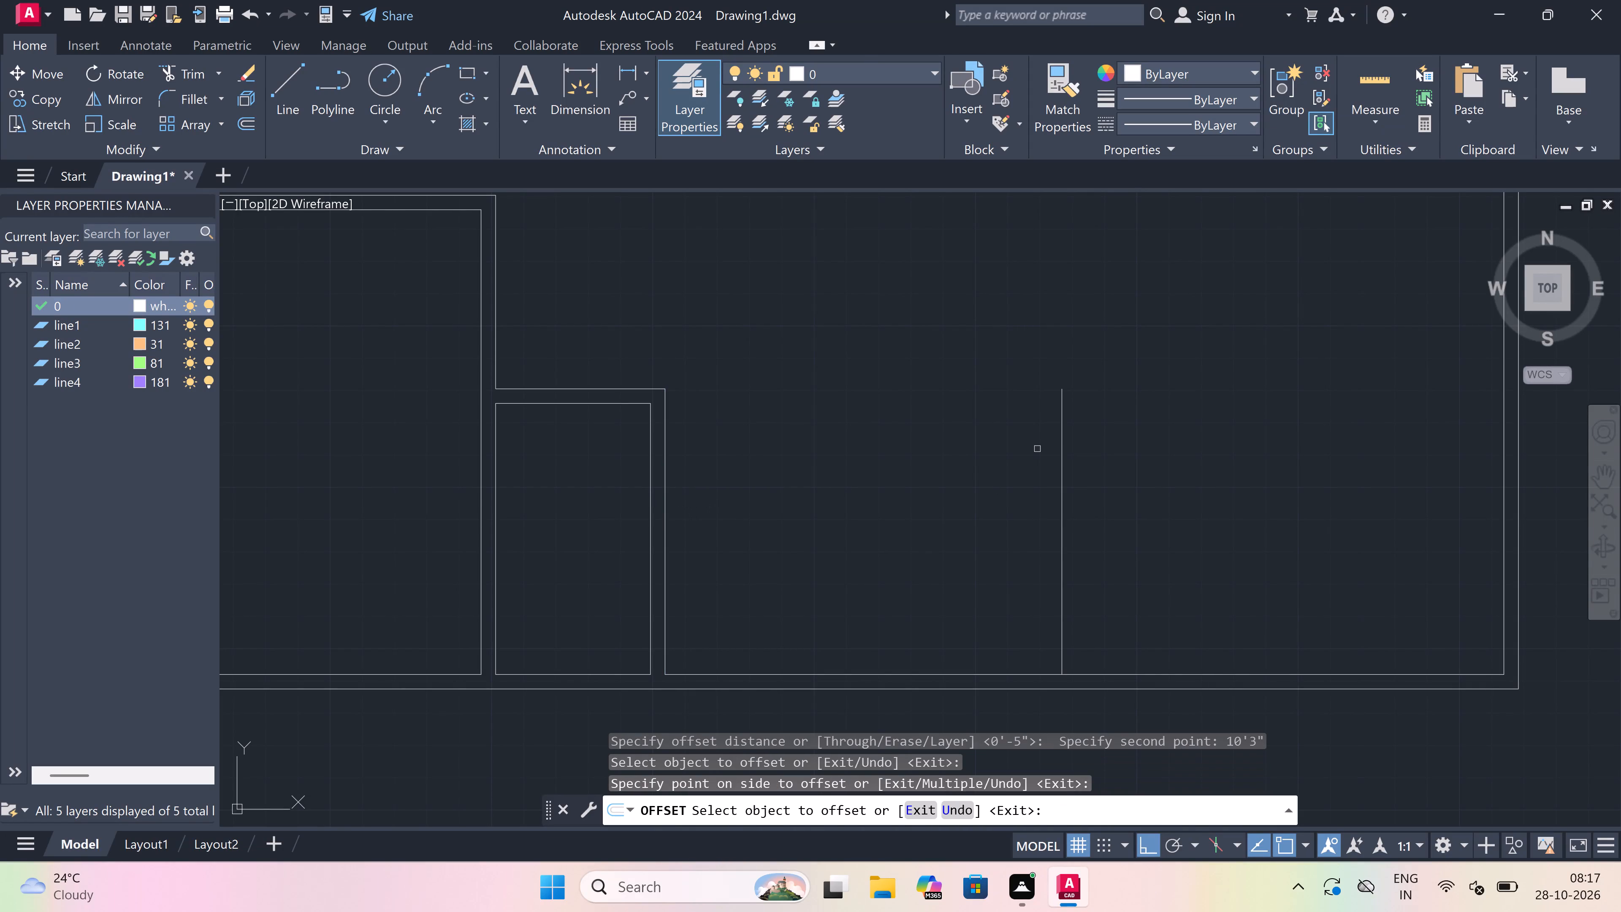
pyautogui.press('Escape')
# Offset the new vertical line 4.5" to the right to form a double-line wall.
pyautogui.press('space')
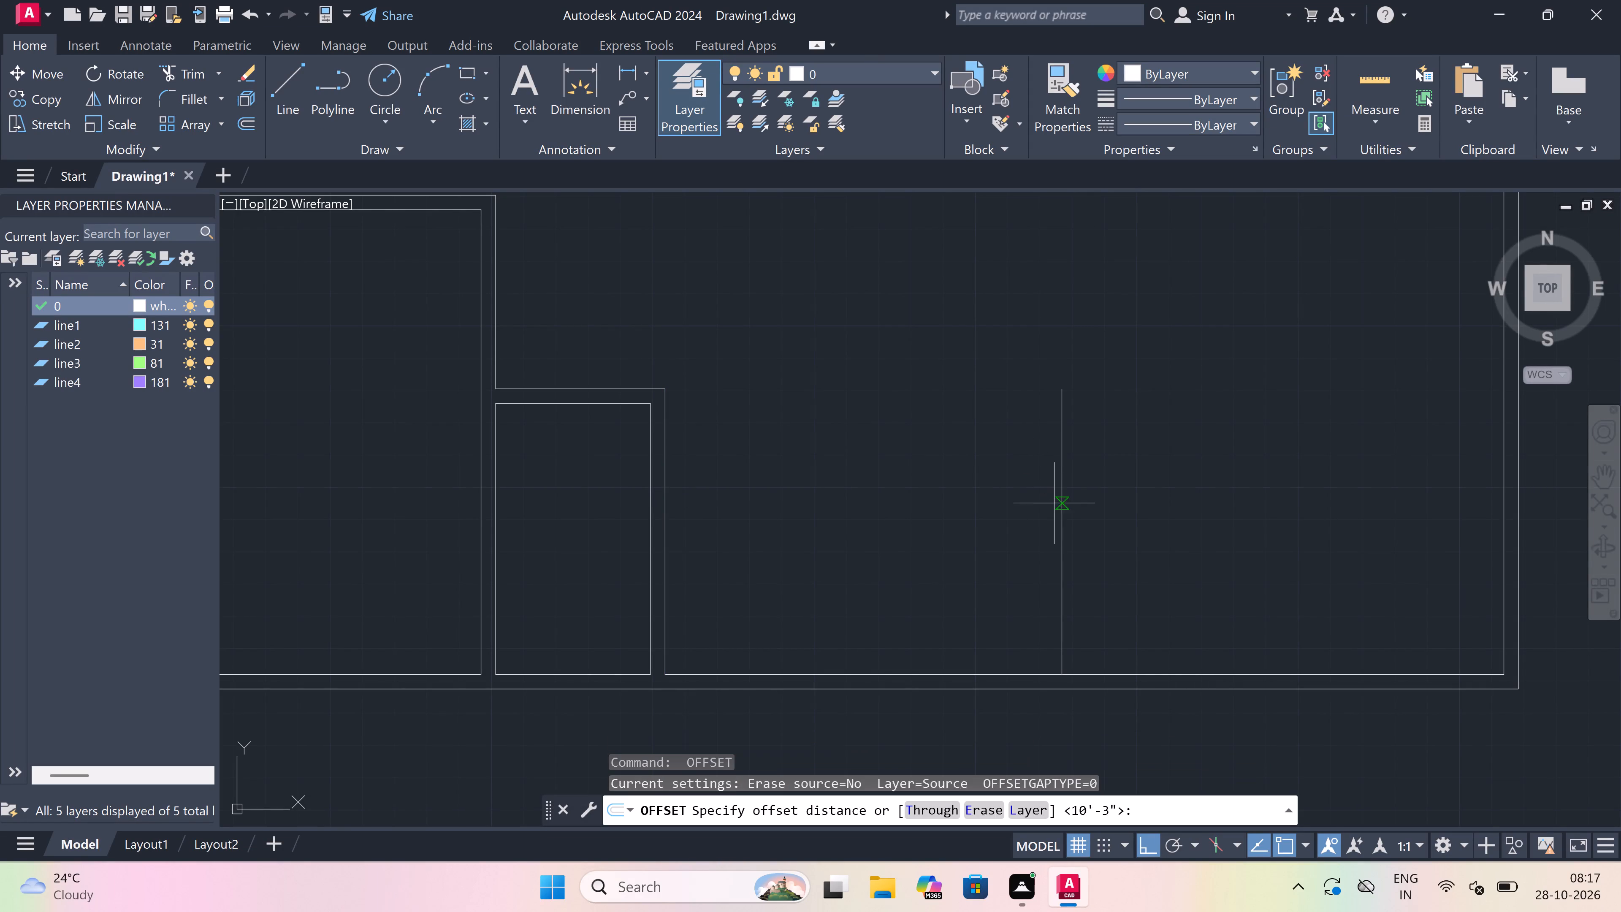
pyautogui.moveTo(1054, 503); pyautogui.dragTo(1076, 497)
pyautogui.press('4')
pyautogui.write('.5"')
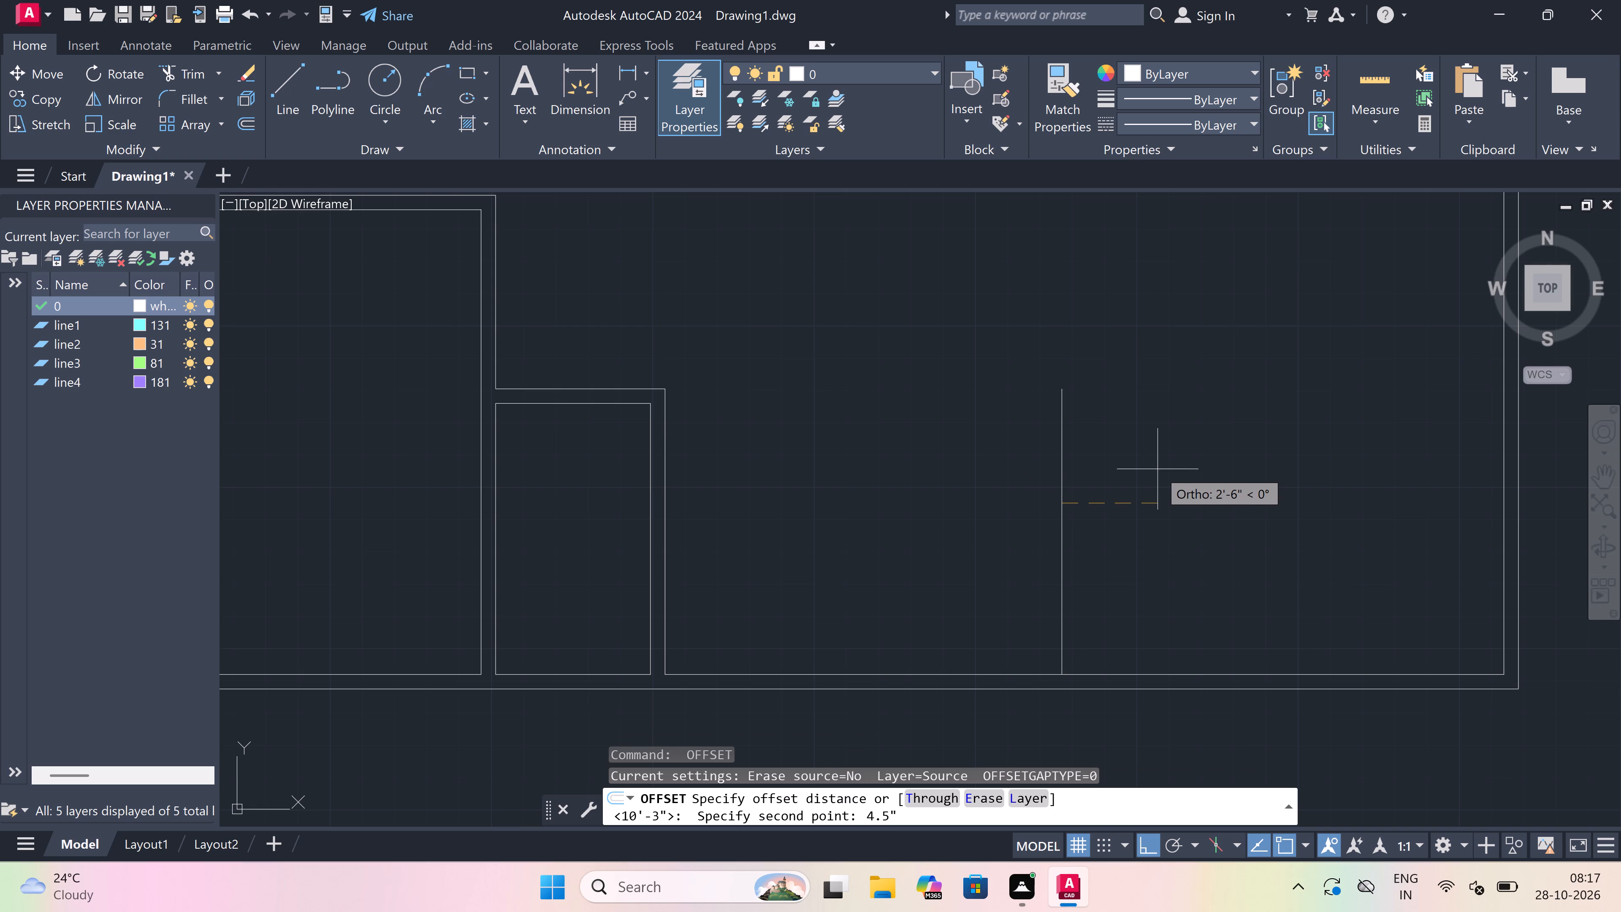
pyautogui.press('space')
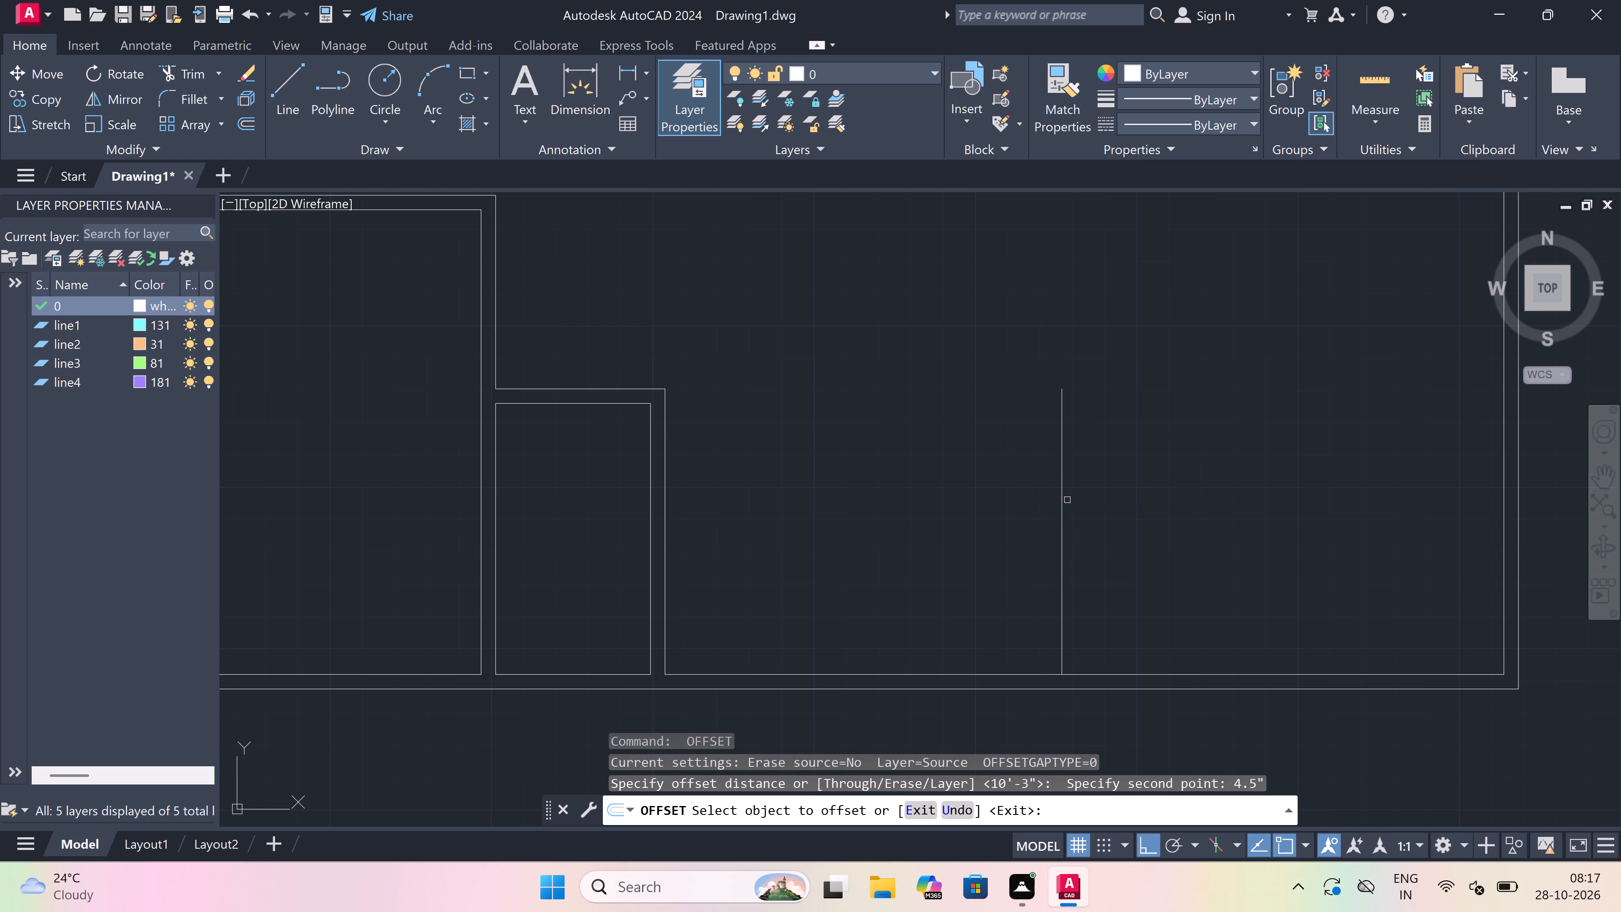
pyautogui.moveTo(1063, 490); pyautogui.dragTo(1139, 478)
pyautogui.click(1185, 465)
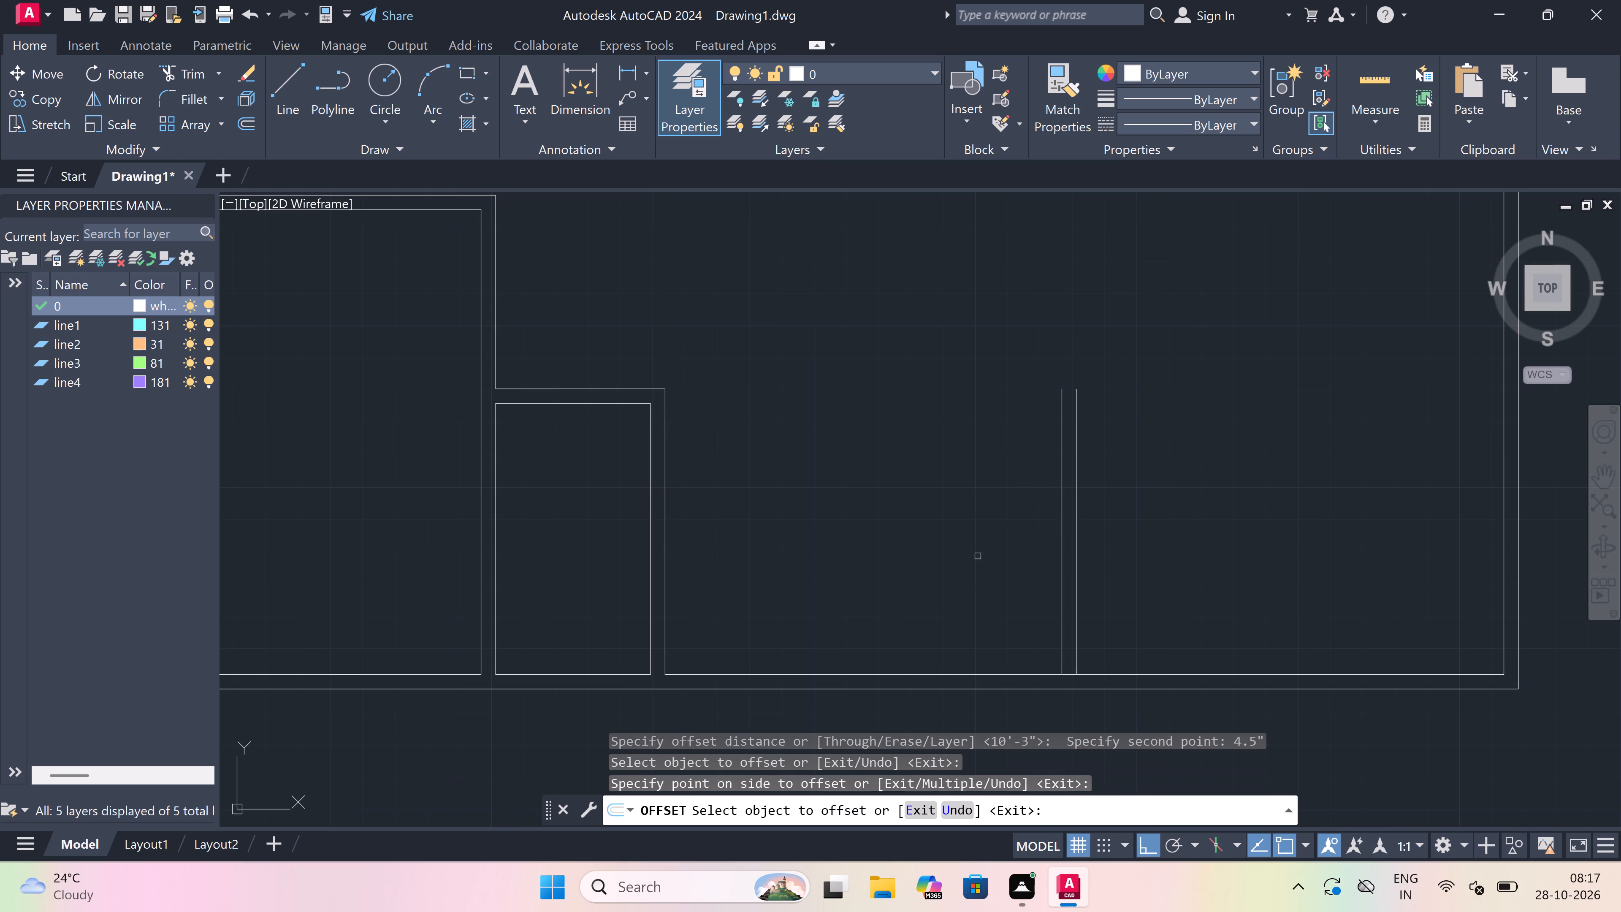
pyautogui.press('Escape')
# Extend the new wall's right line and the outer right wall's inner line down to the bottom wall's lower line.
pyautogui.scroll(-3, 924, 568)
pyautogui.scroll(1, 971, 551)
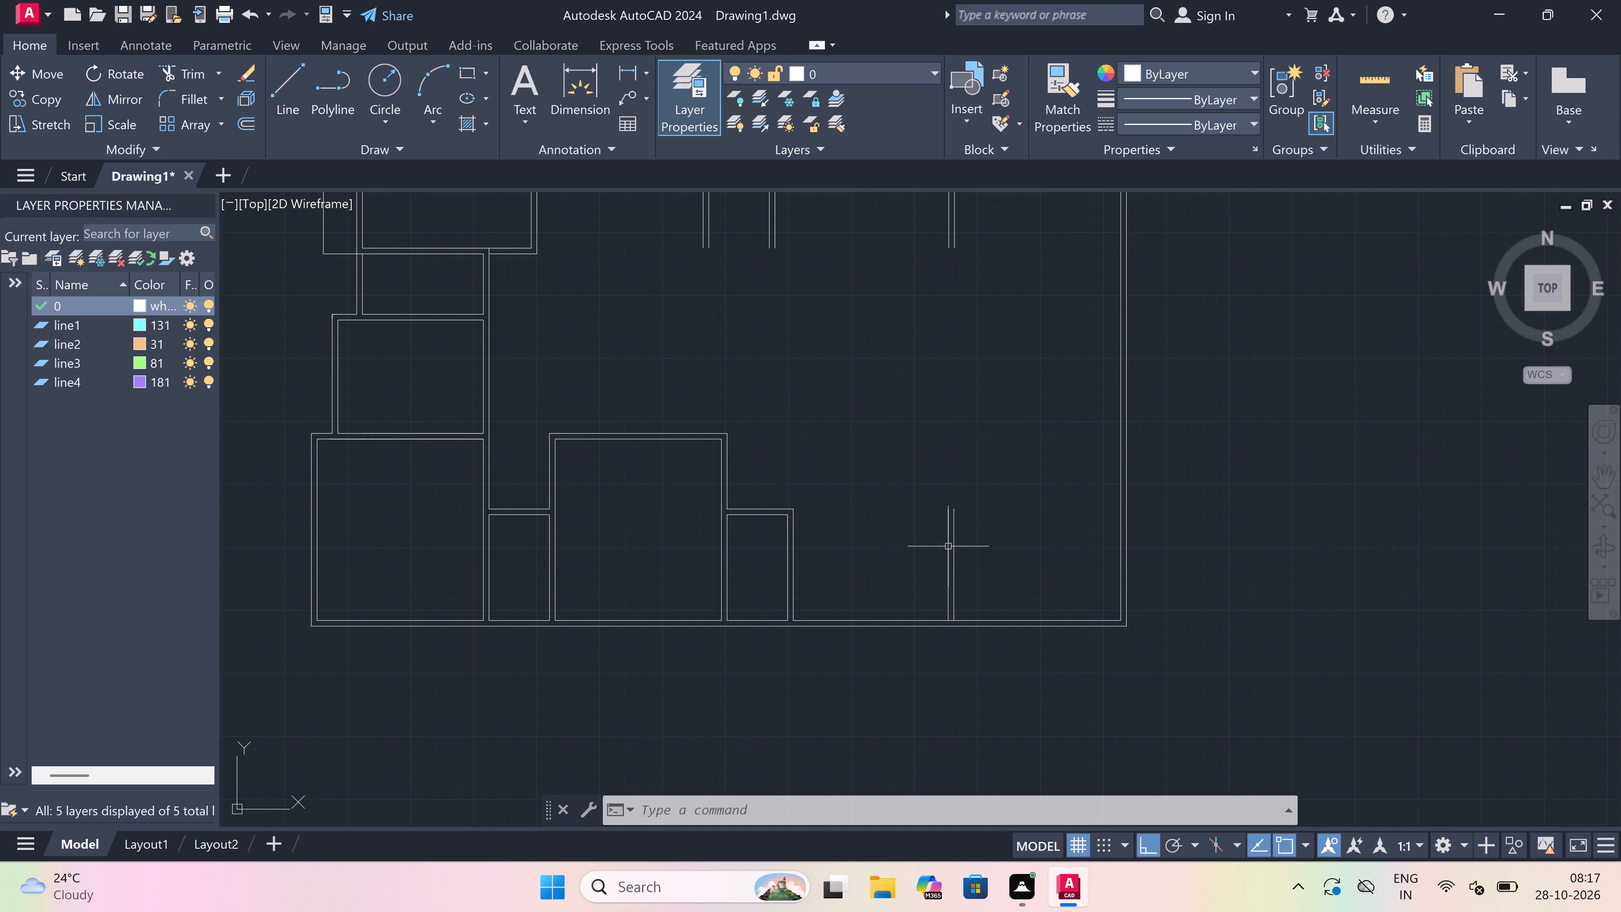
pyautogui.scroll(1, 948, 548)
pyautogui.scroll(-2, 948, 549)
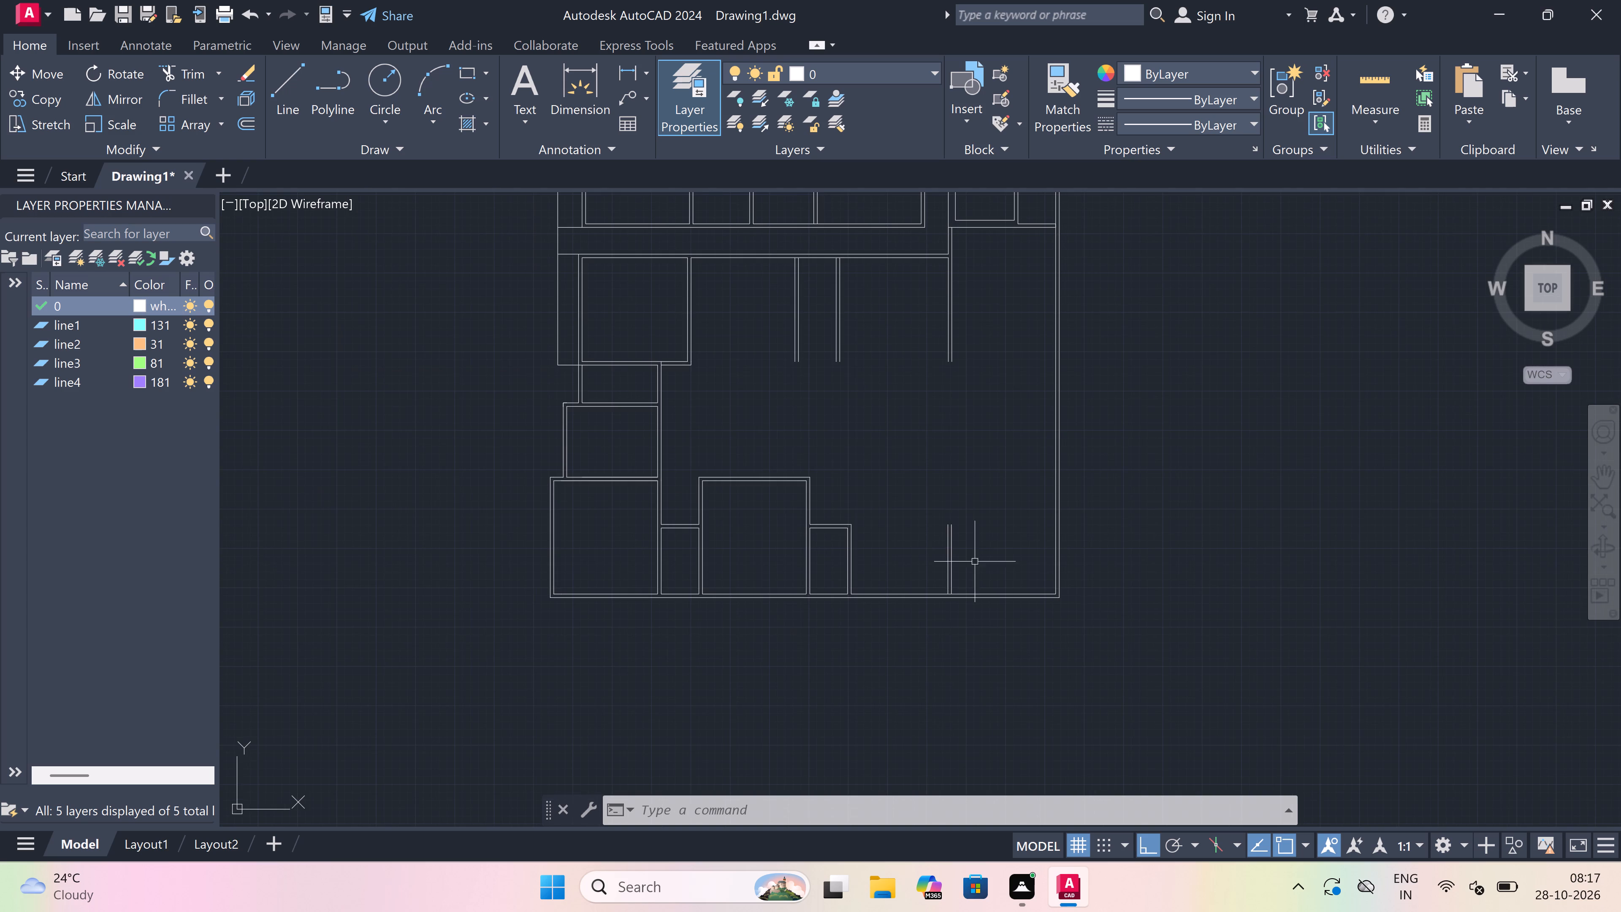
pyautogui.scroll(3, 980, 564)
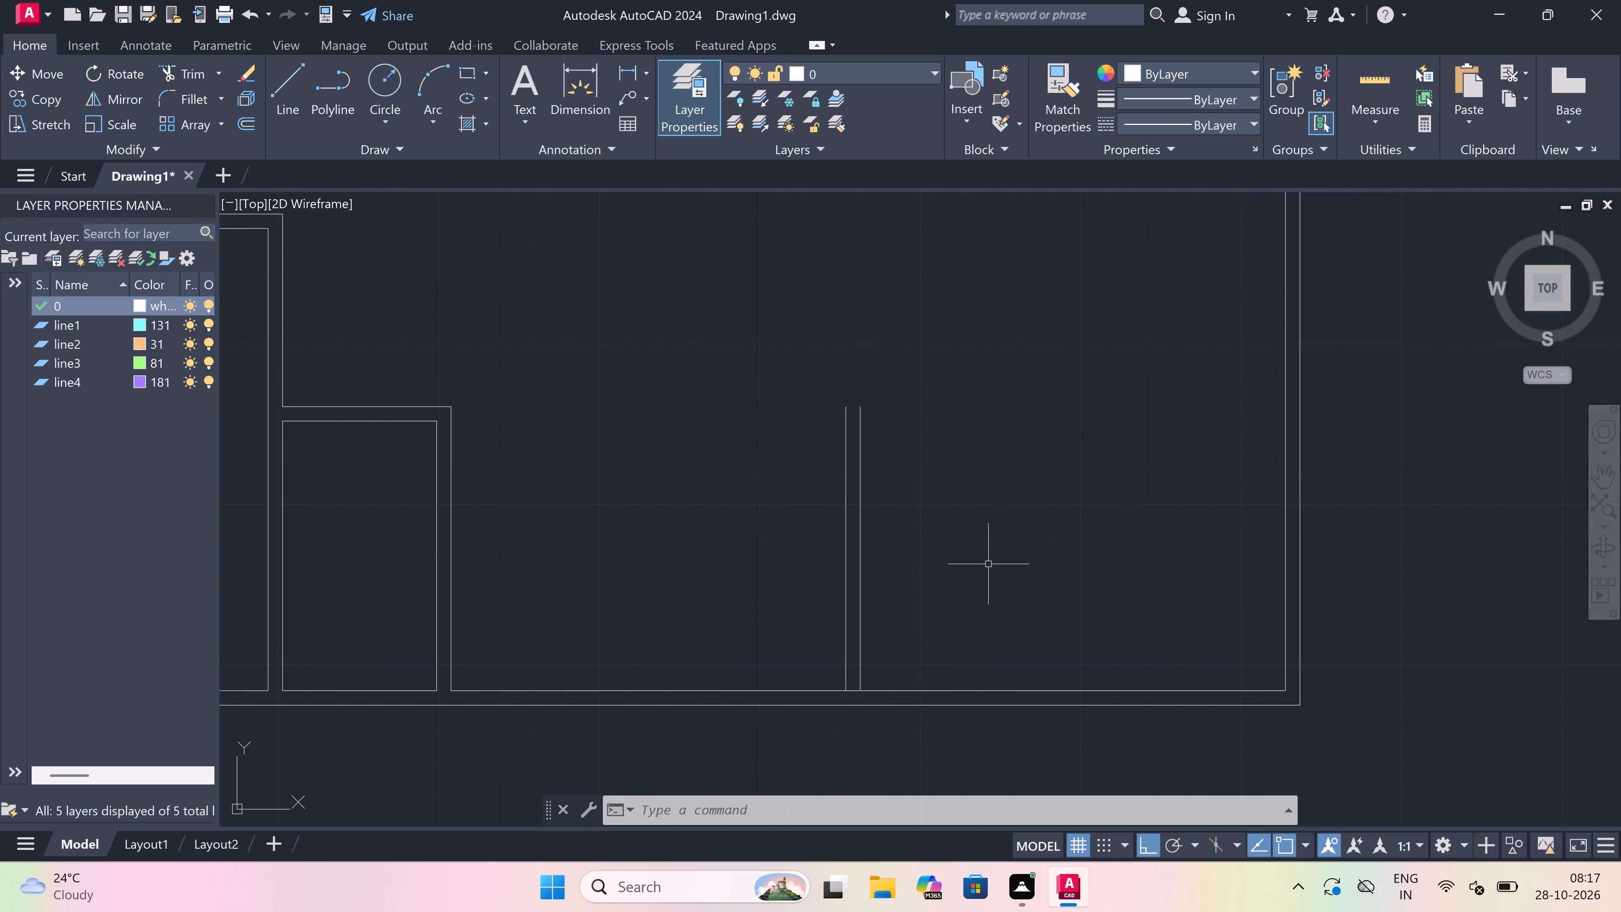
pyautogui.press('e')
pyautogui.press('x')
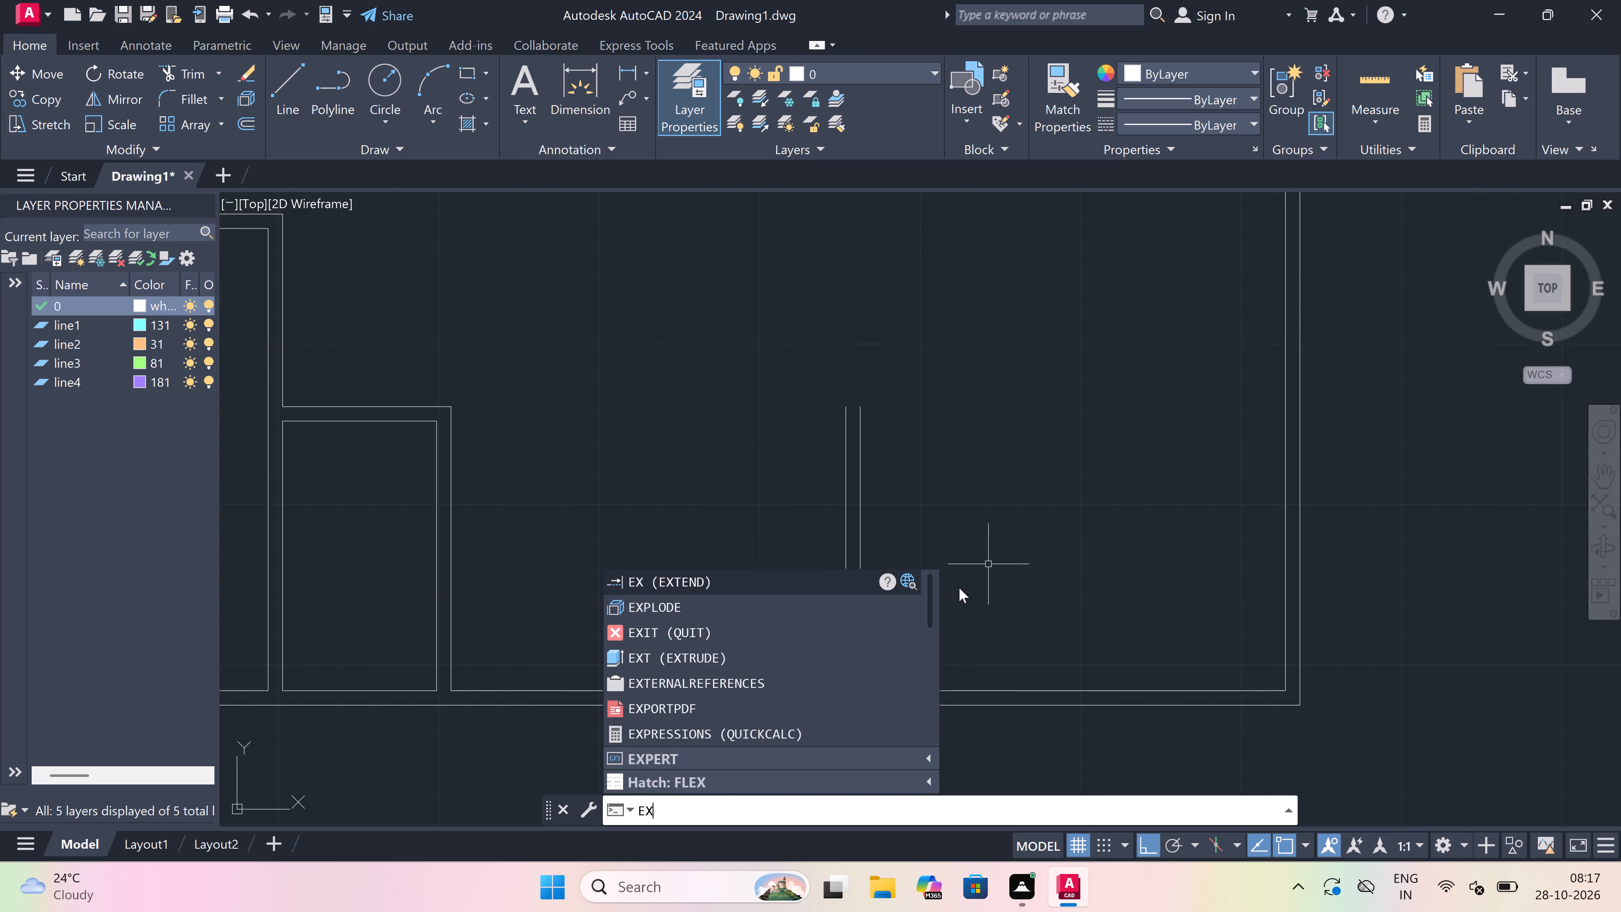
pyautogui.press('space')
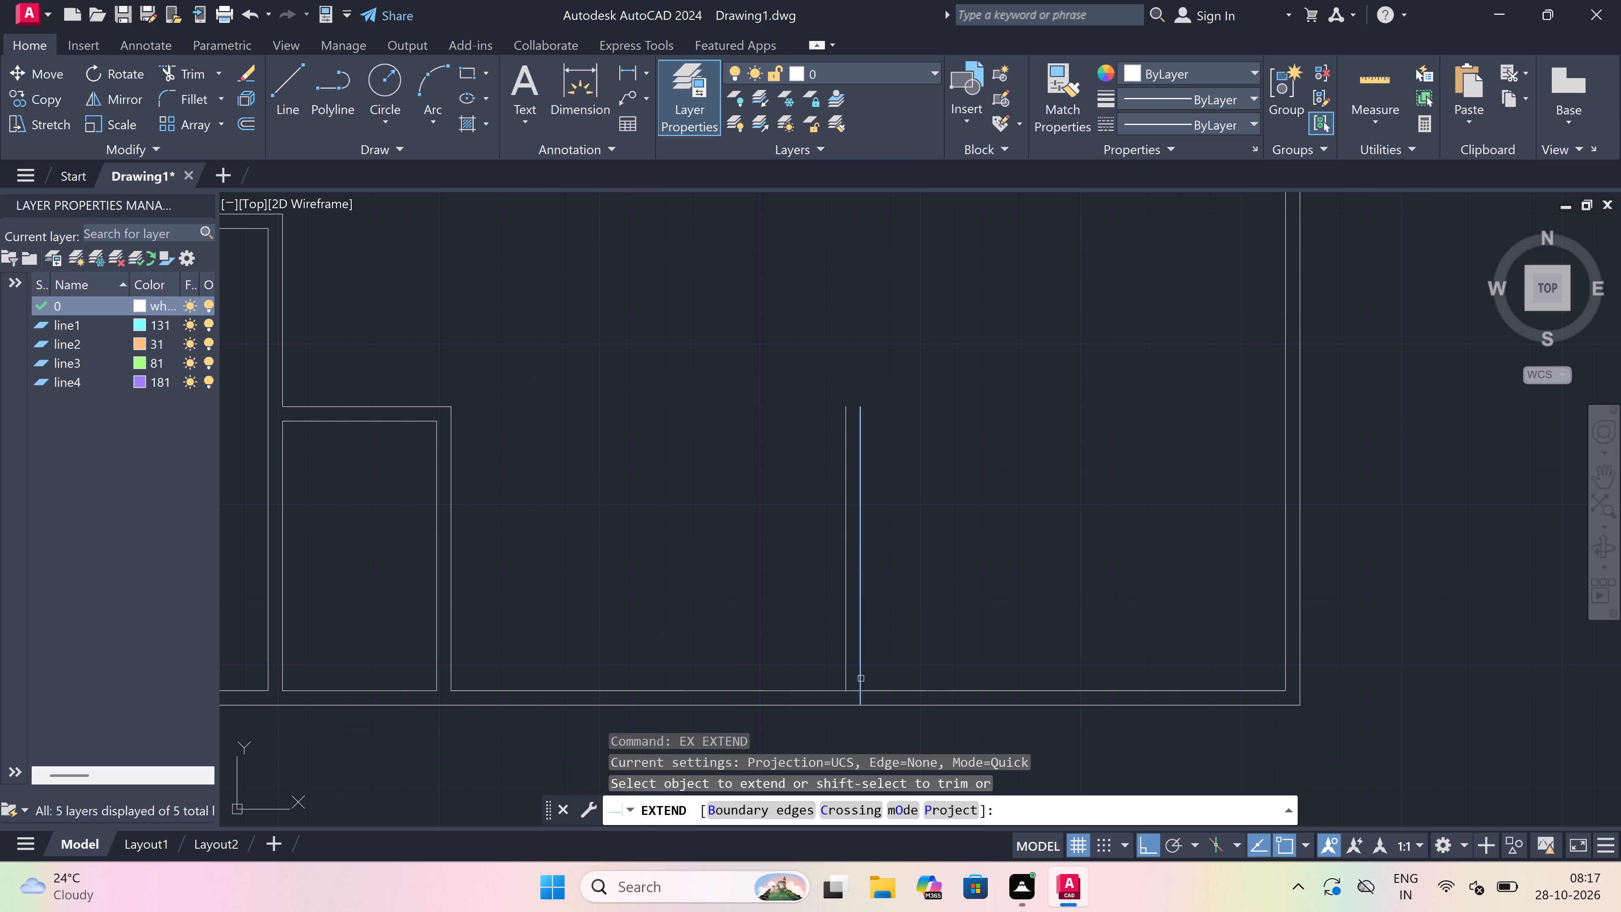
pyautogui.click(861, 679)
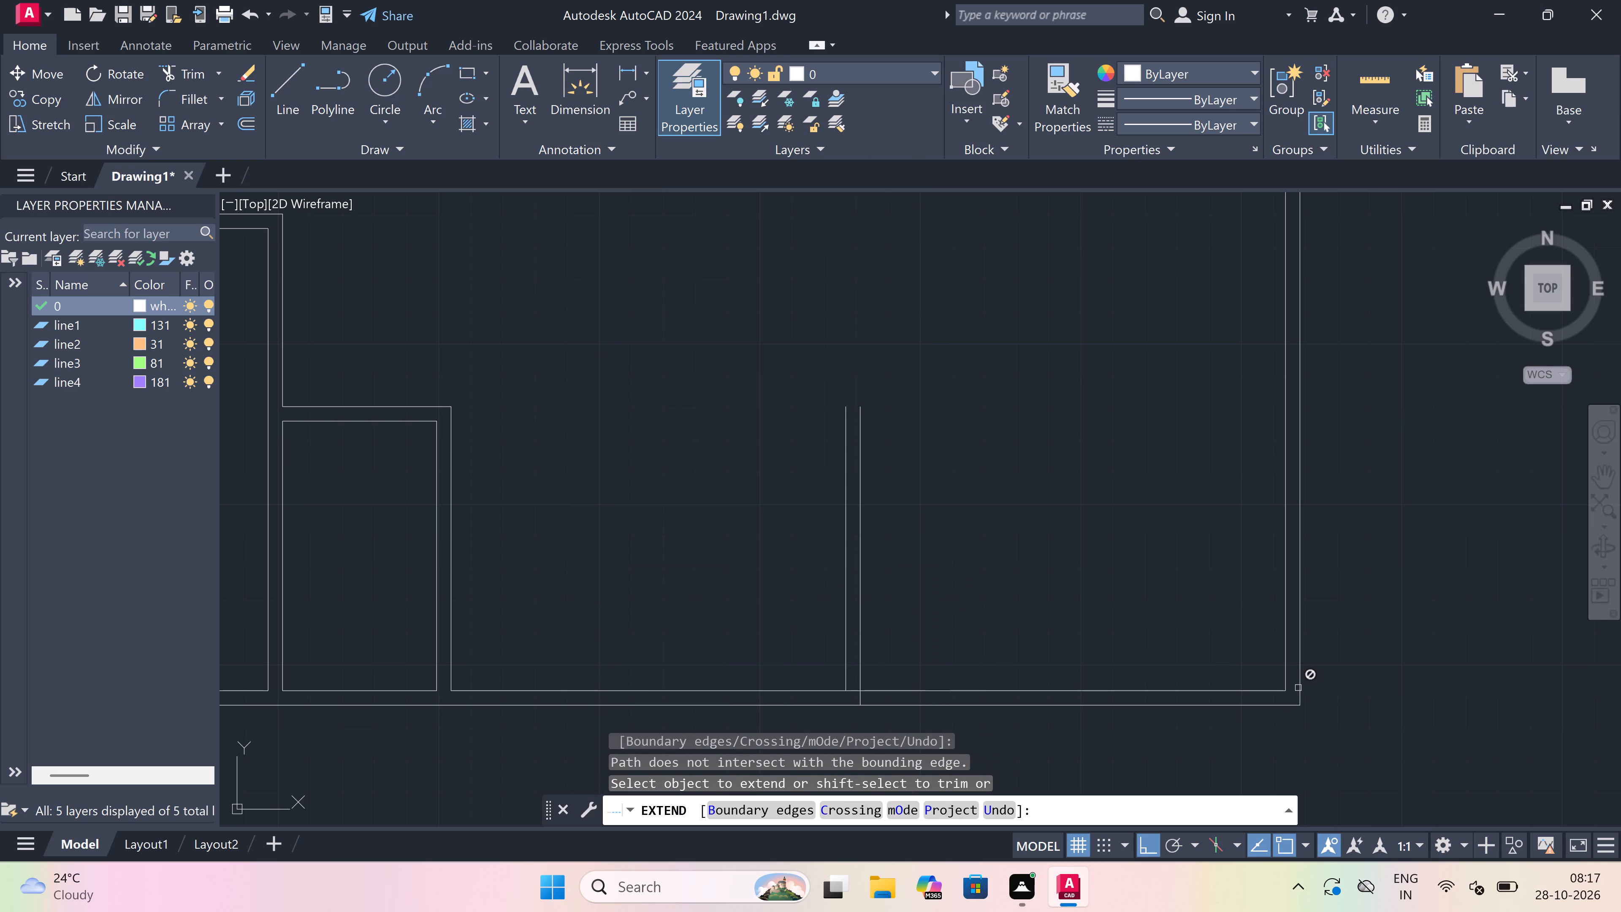
pyautogui.click(1286, 664)
pyautogui.press('Escape')
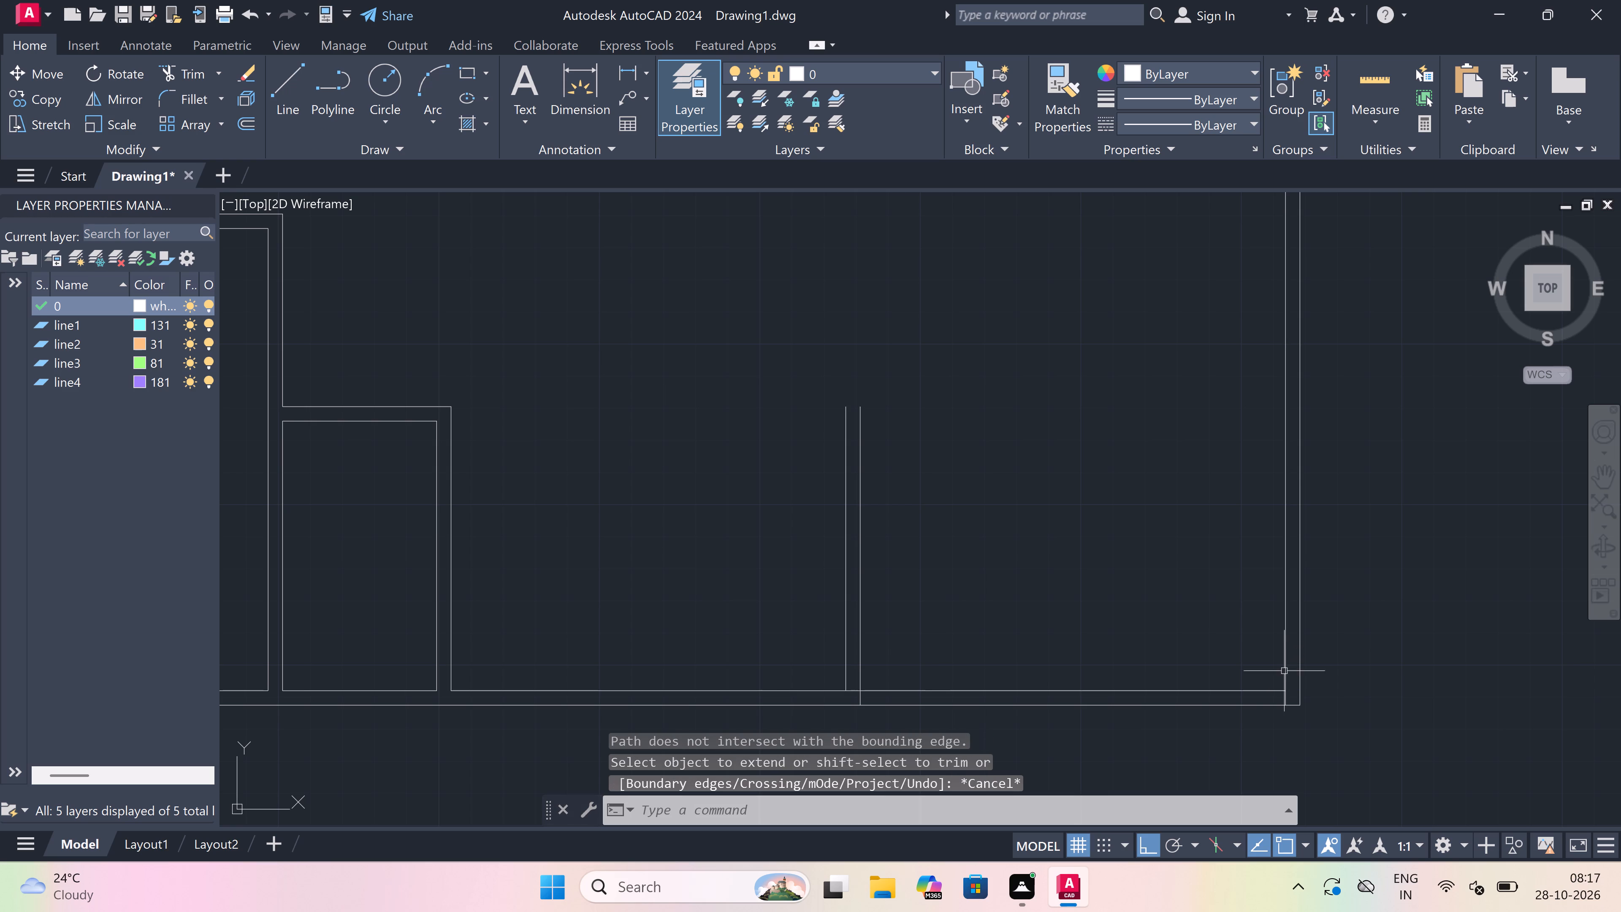
# Draw a 4.5" thick horizontal double-line wall between the new vertical wall and the outer right wall, 2'6" above the bottom wall's lower line.
pyautogui.scroll(1, 1283, 704)
pyautogui.press('l')
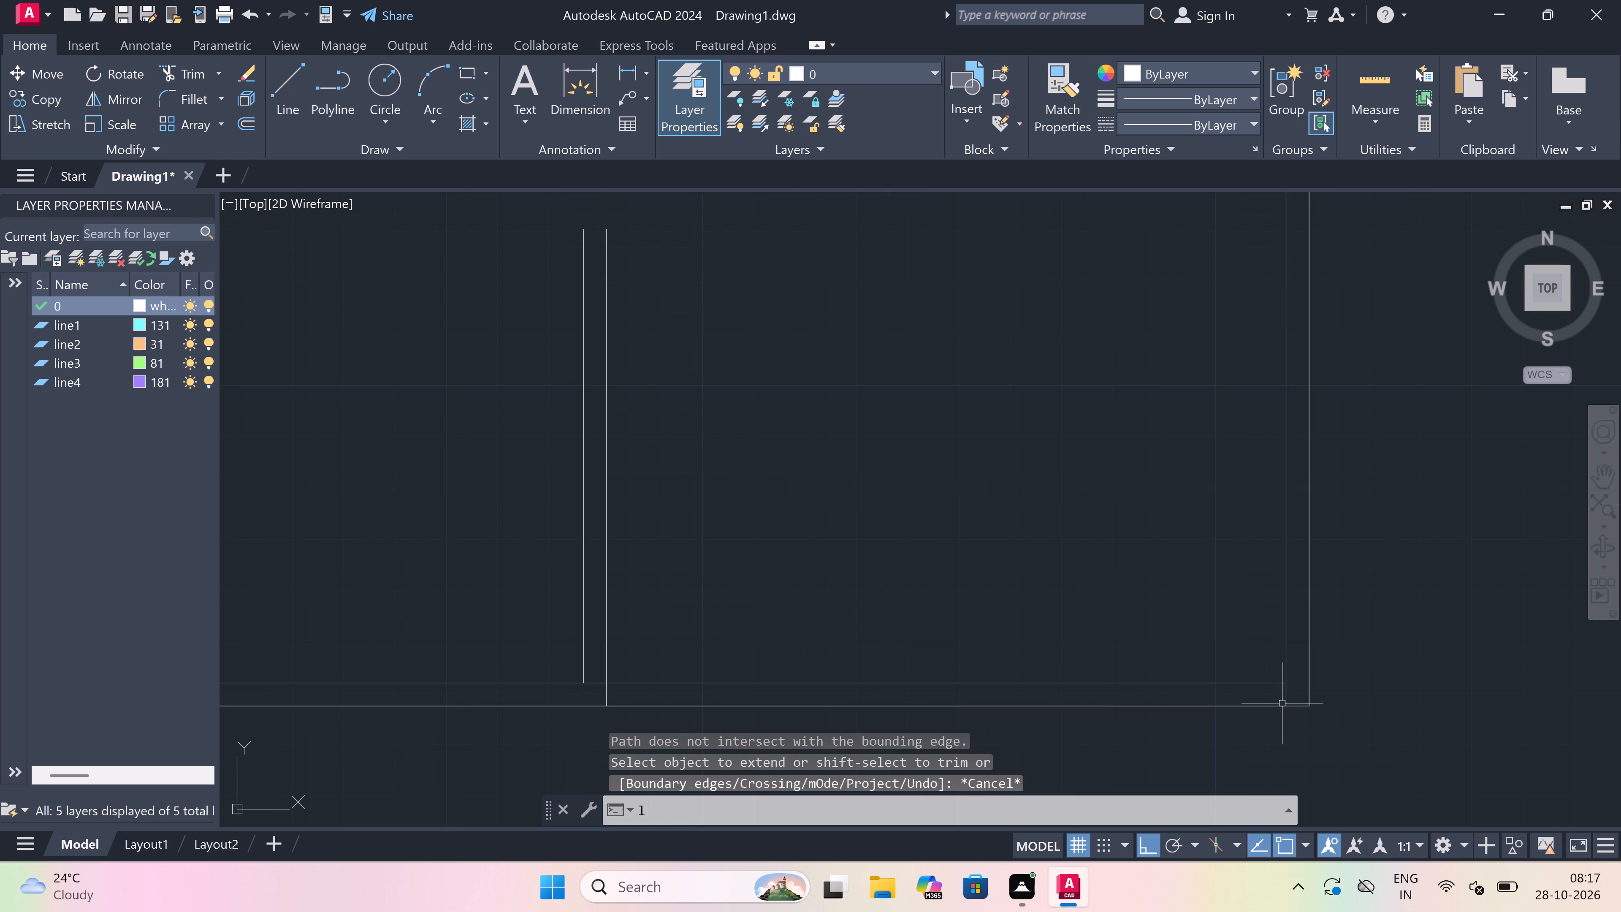
pyautogui.press('space')
pyautogui.moveTo(1286, 701); pyautogui.dragTo(1277, 672)
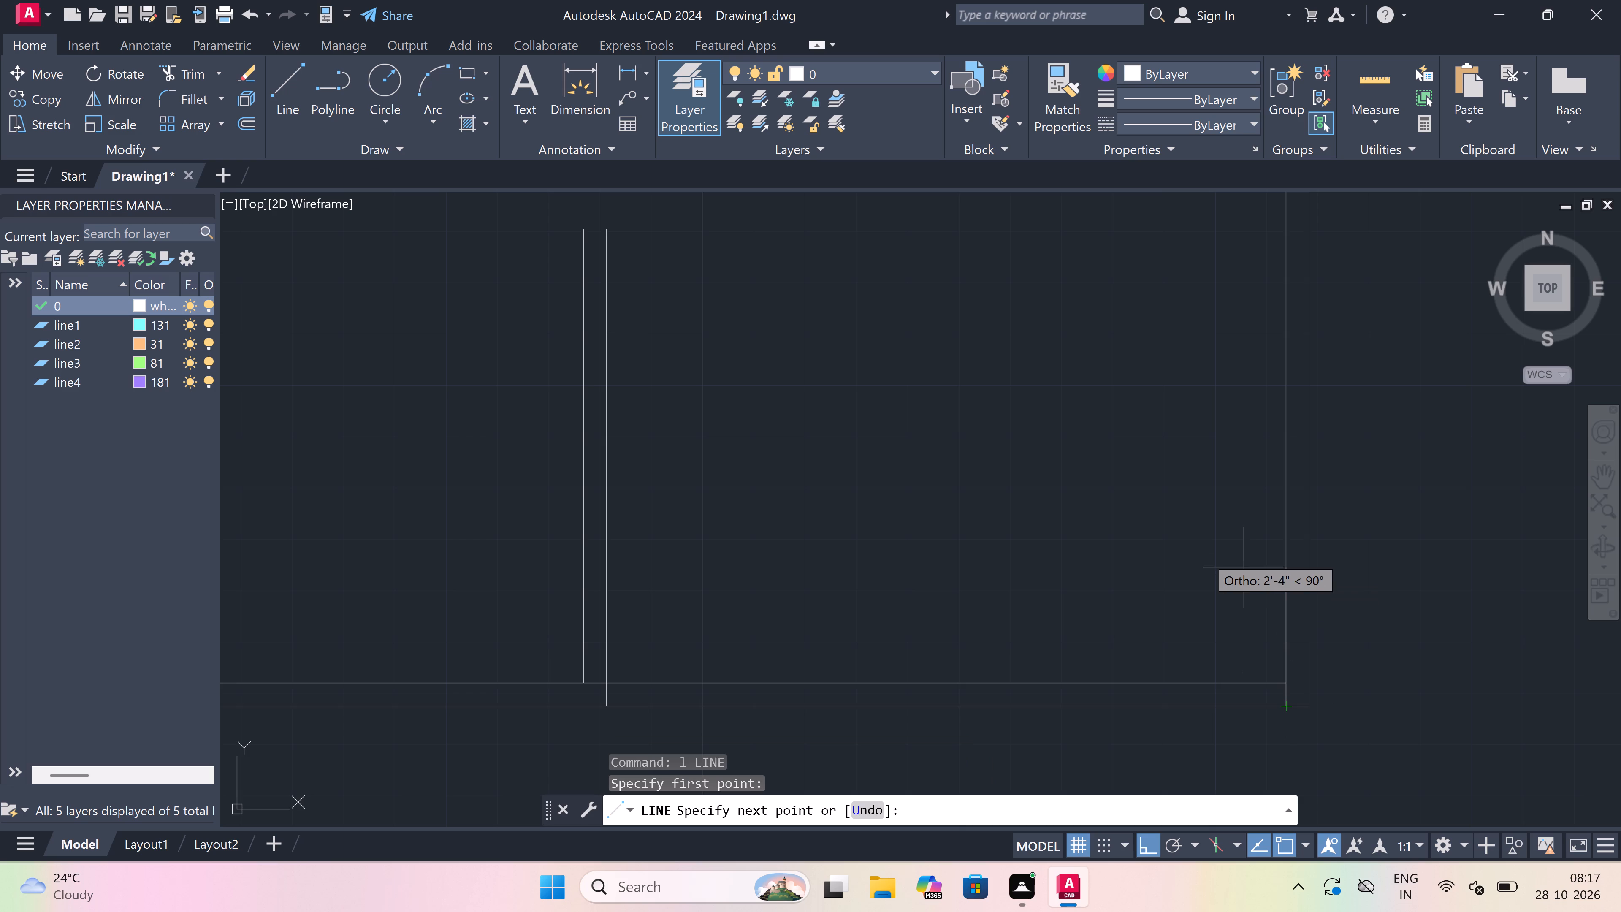
pyautogui.write('2\'6"')
pyautogui.press('space')
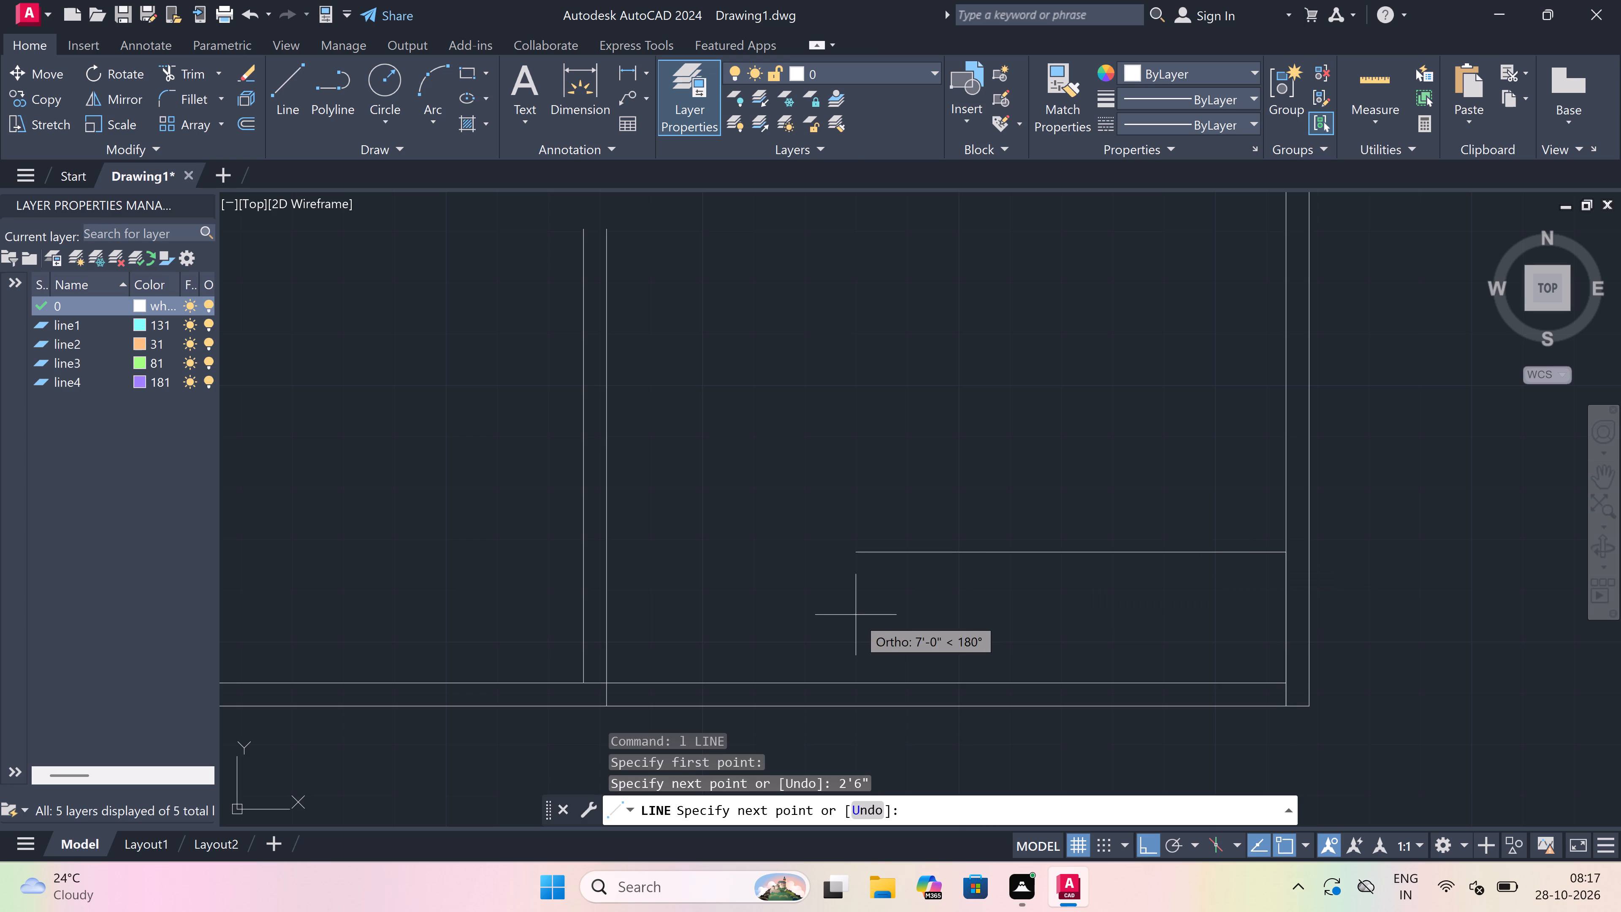
pyautogui.click(611, 553)
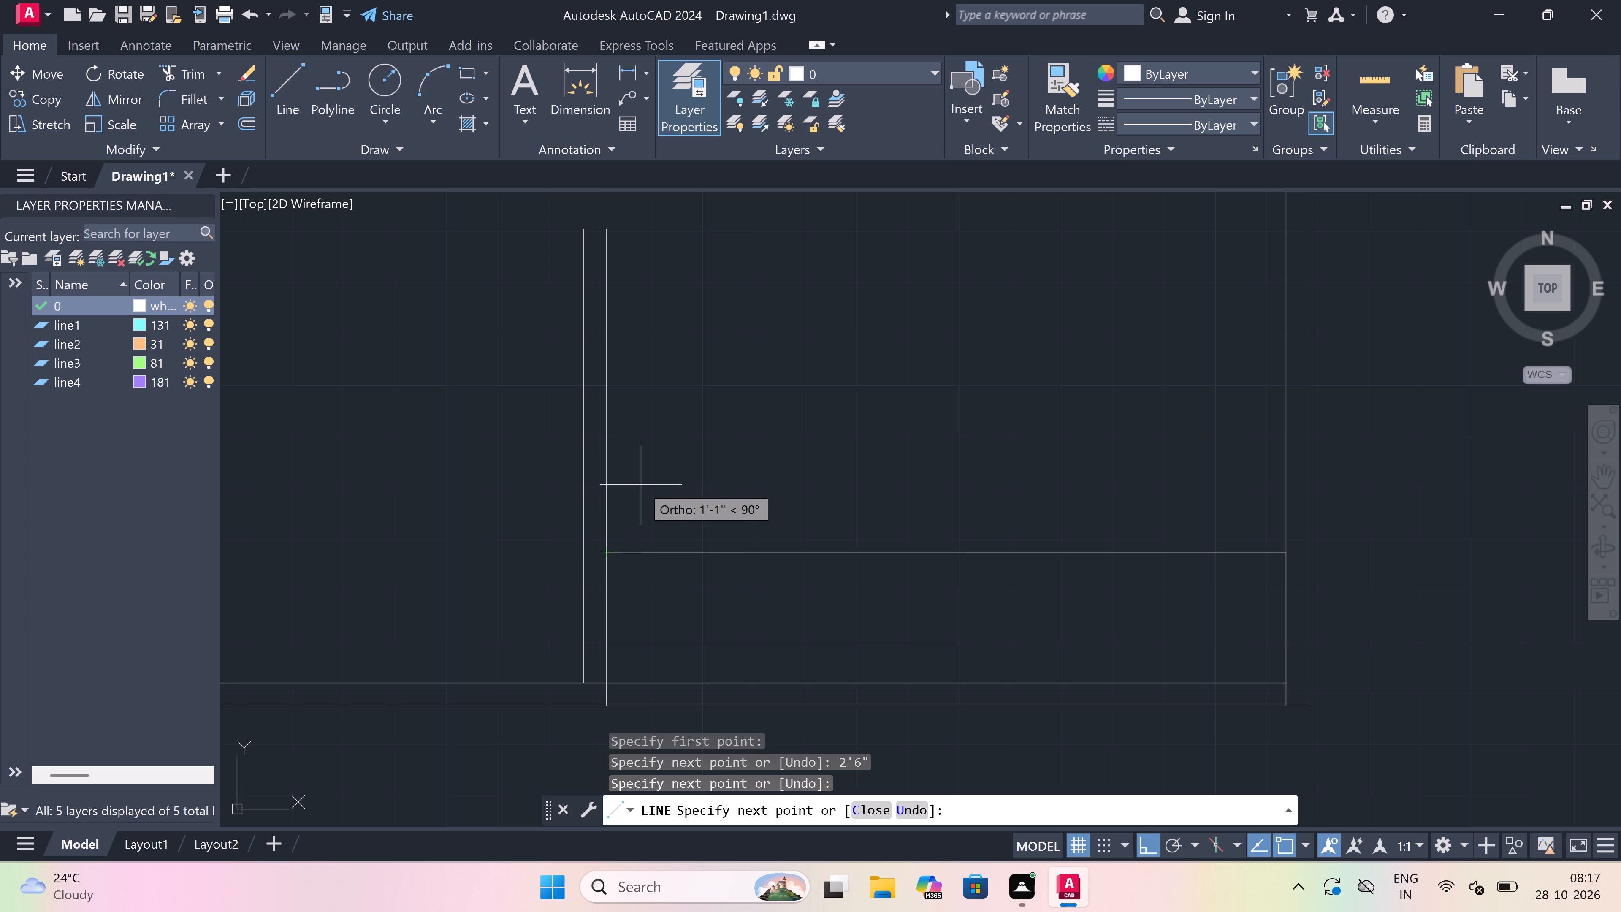
pyautogui.write('4.5"')
pyautogui.press('space')
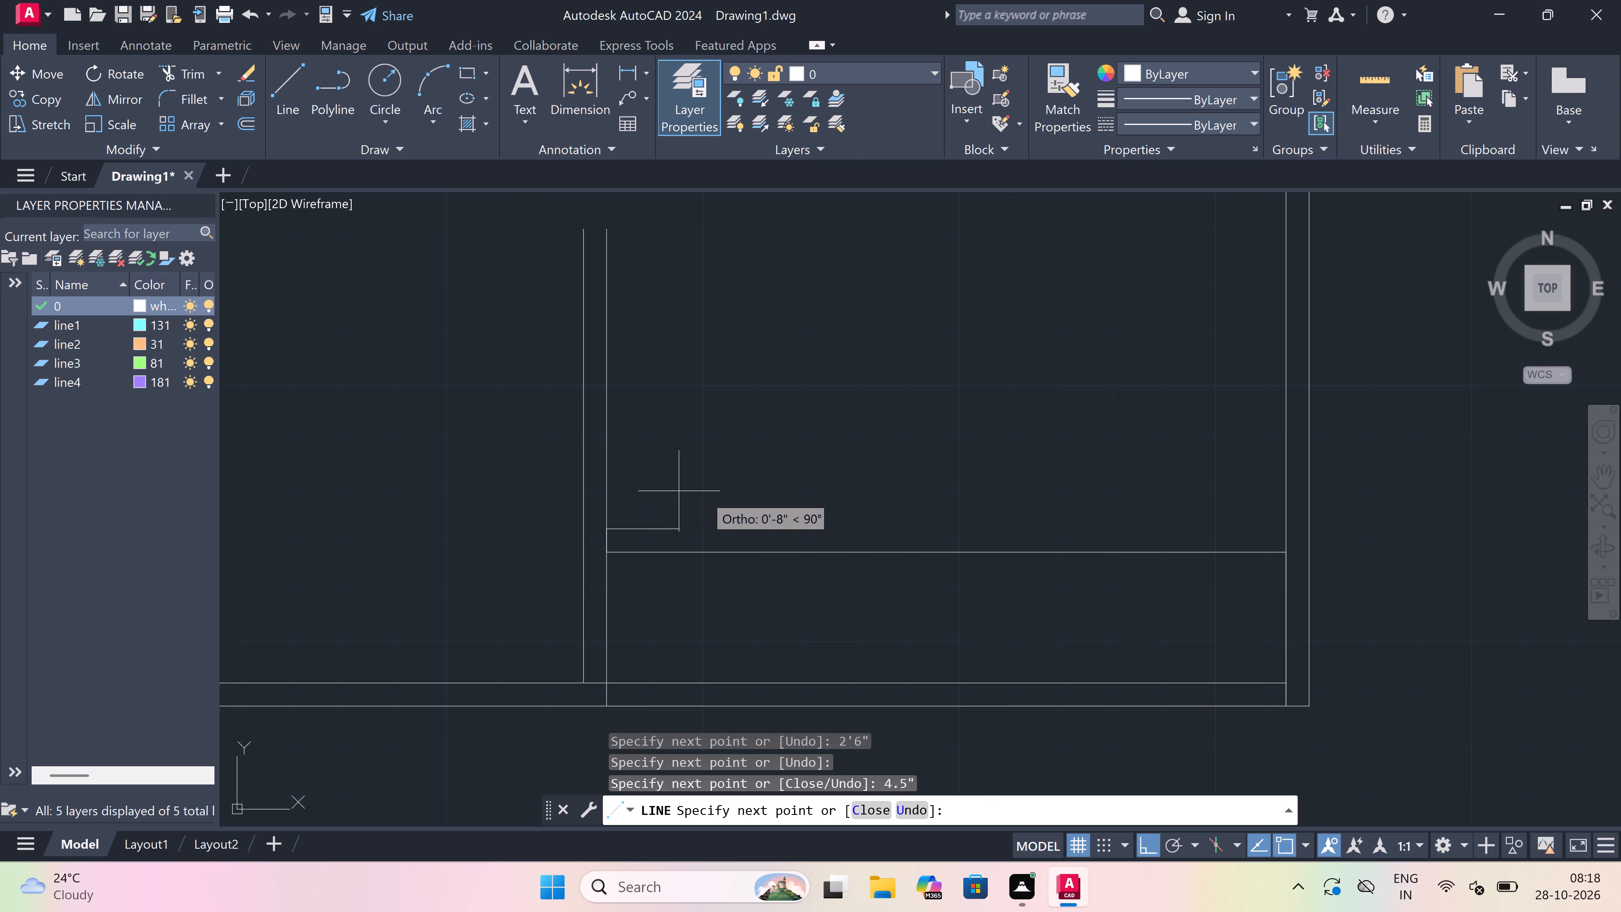
pyautogui.click(1283, 529)
pyautogui.press('Escape')
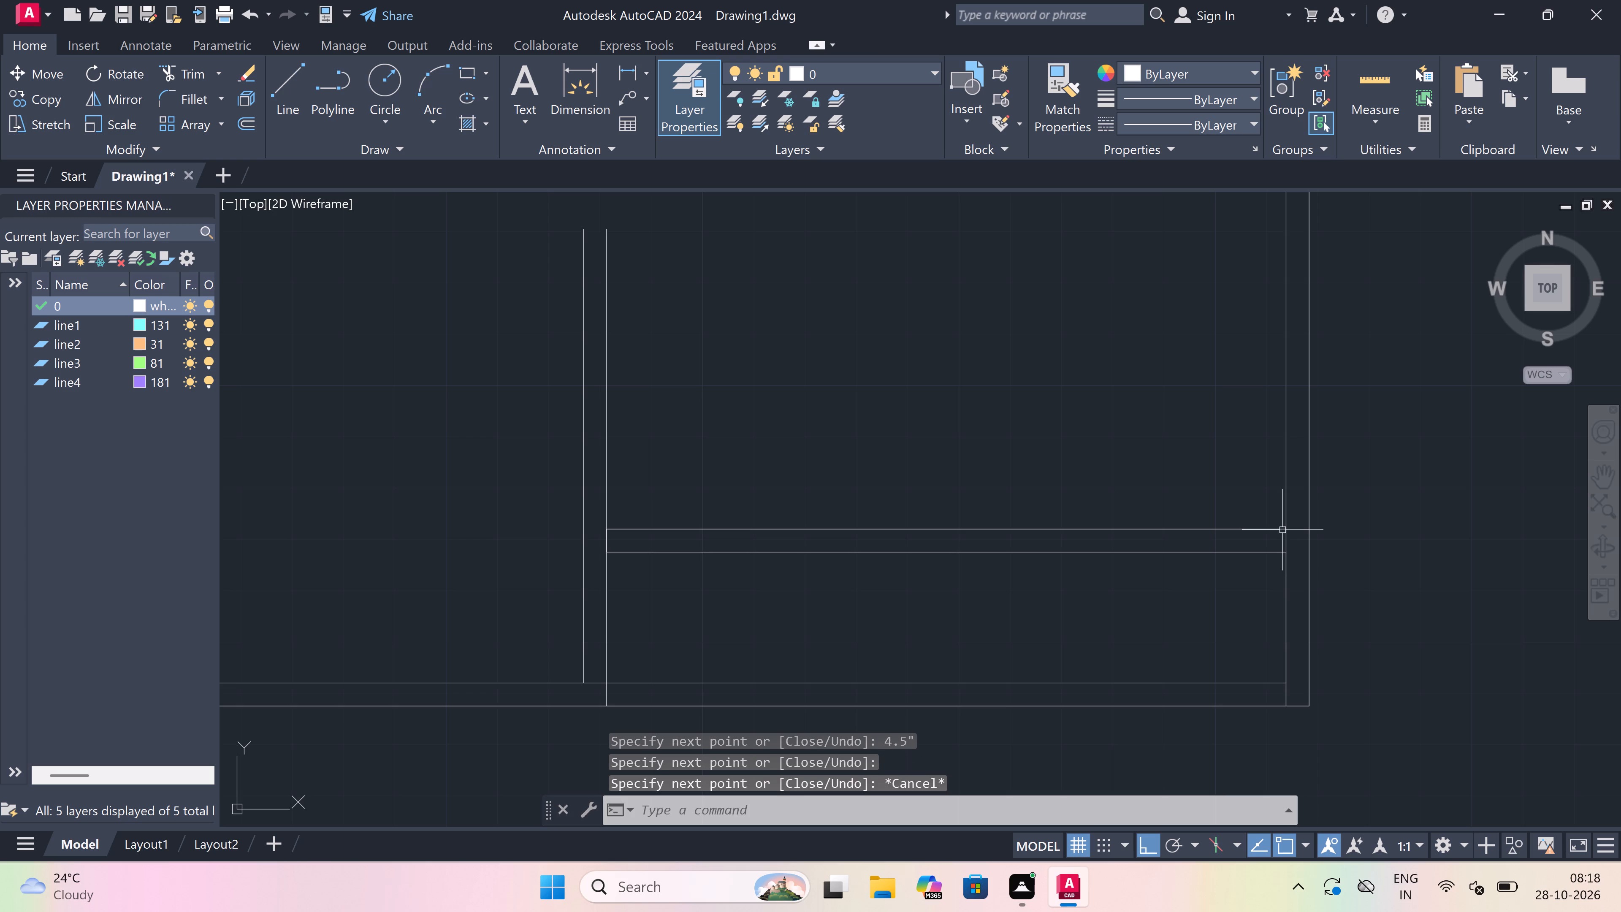
# Trim the bottom wall's upper line from the new vertical wall rightward and the vertical line pieces crossing both ends of the horizontal wall.
pyautogui.press('t')
pyautogui.press('r')
pyautogui.press('space')
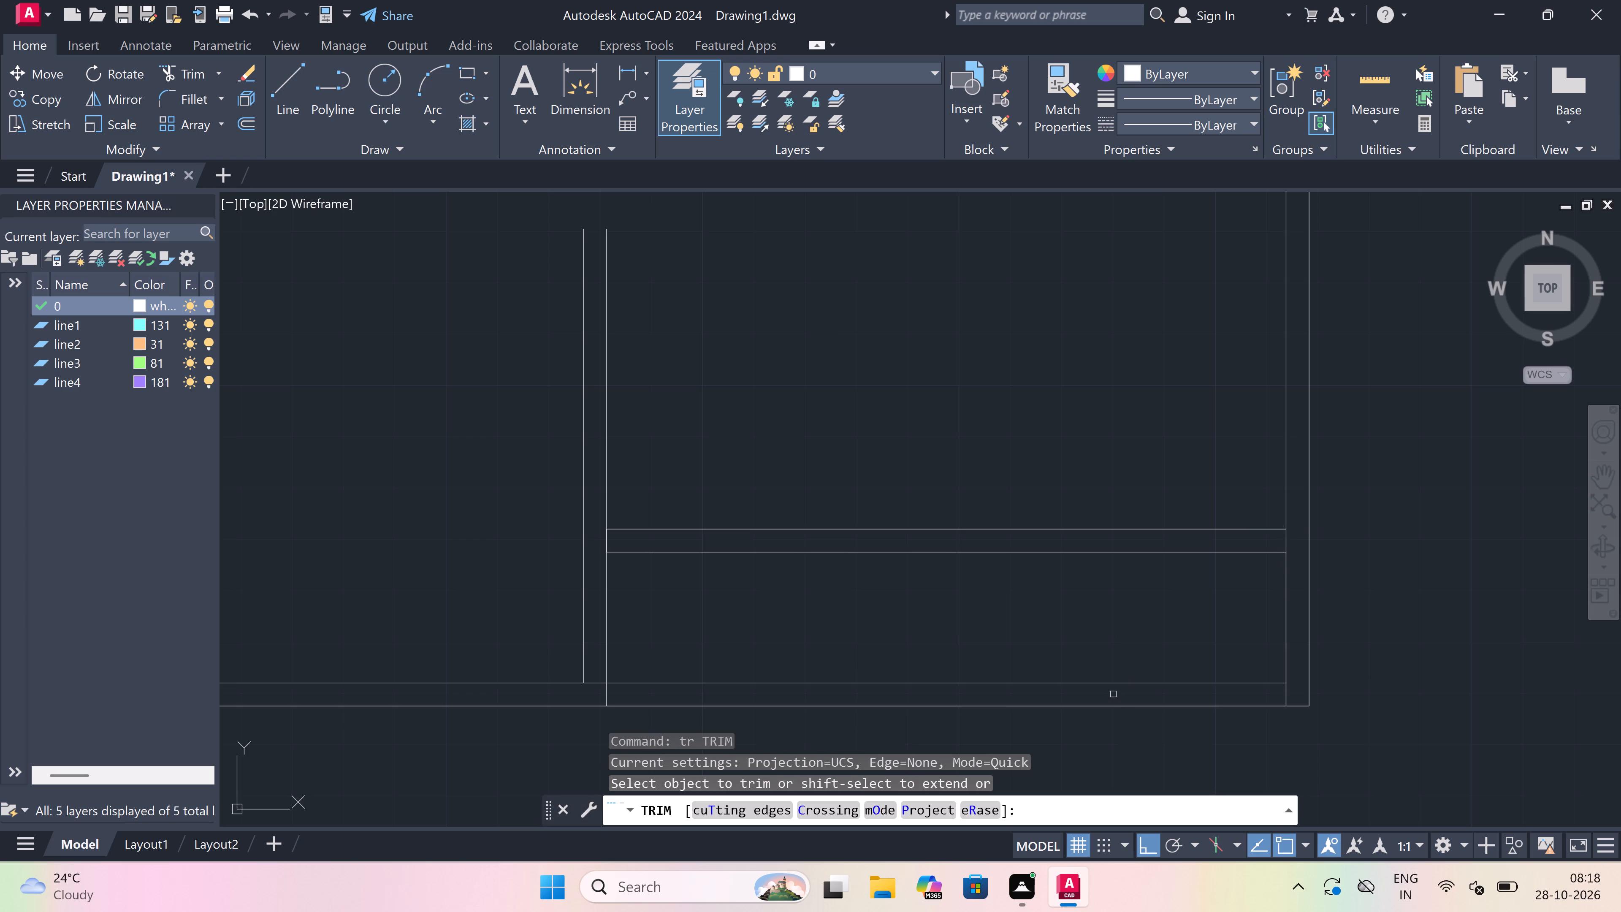
pyautogui.moveTo(1113, 694); pyautogui.dragTo(1113, 689)
pyautogui.click(1101, 655)
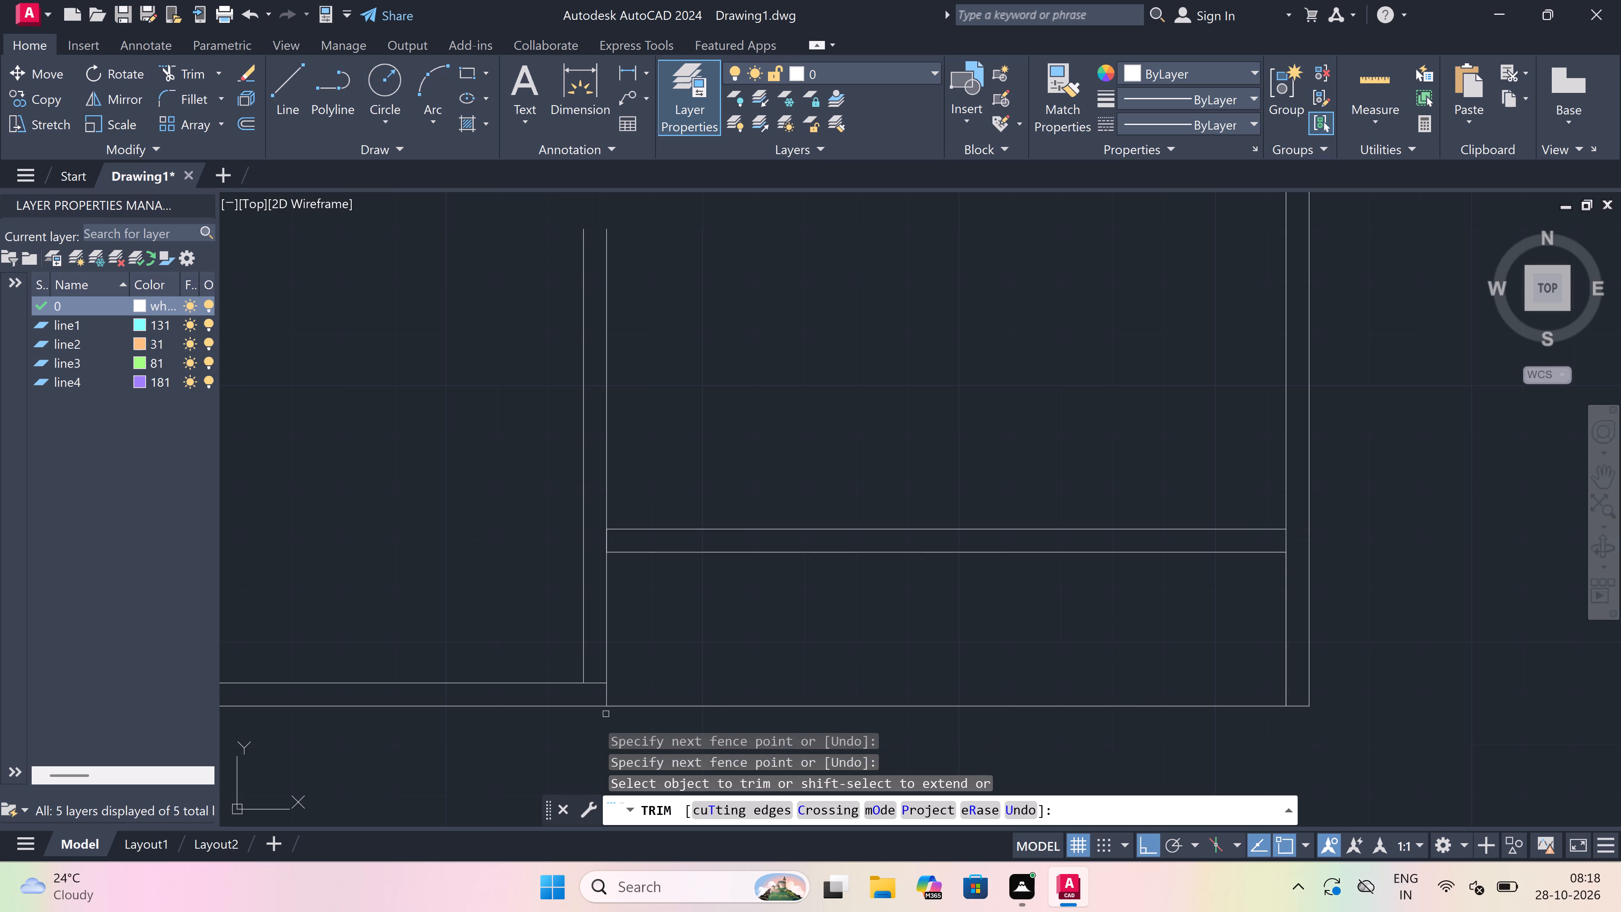
pyautogui.click(589, 690)
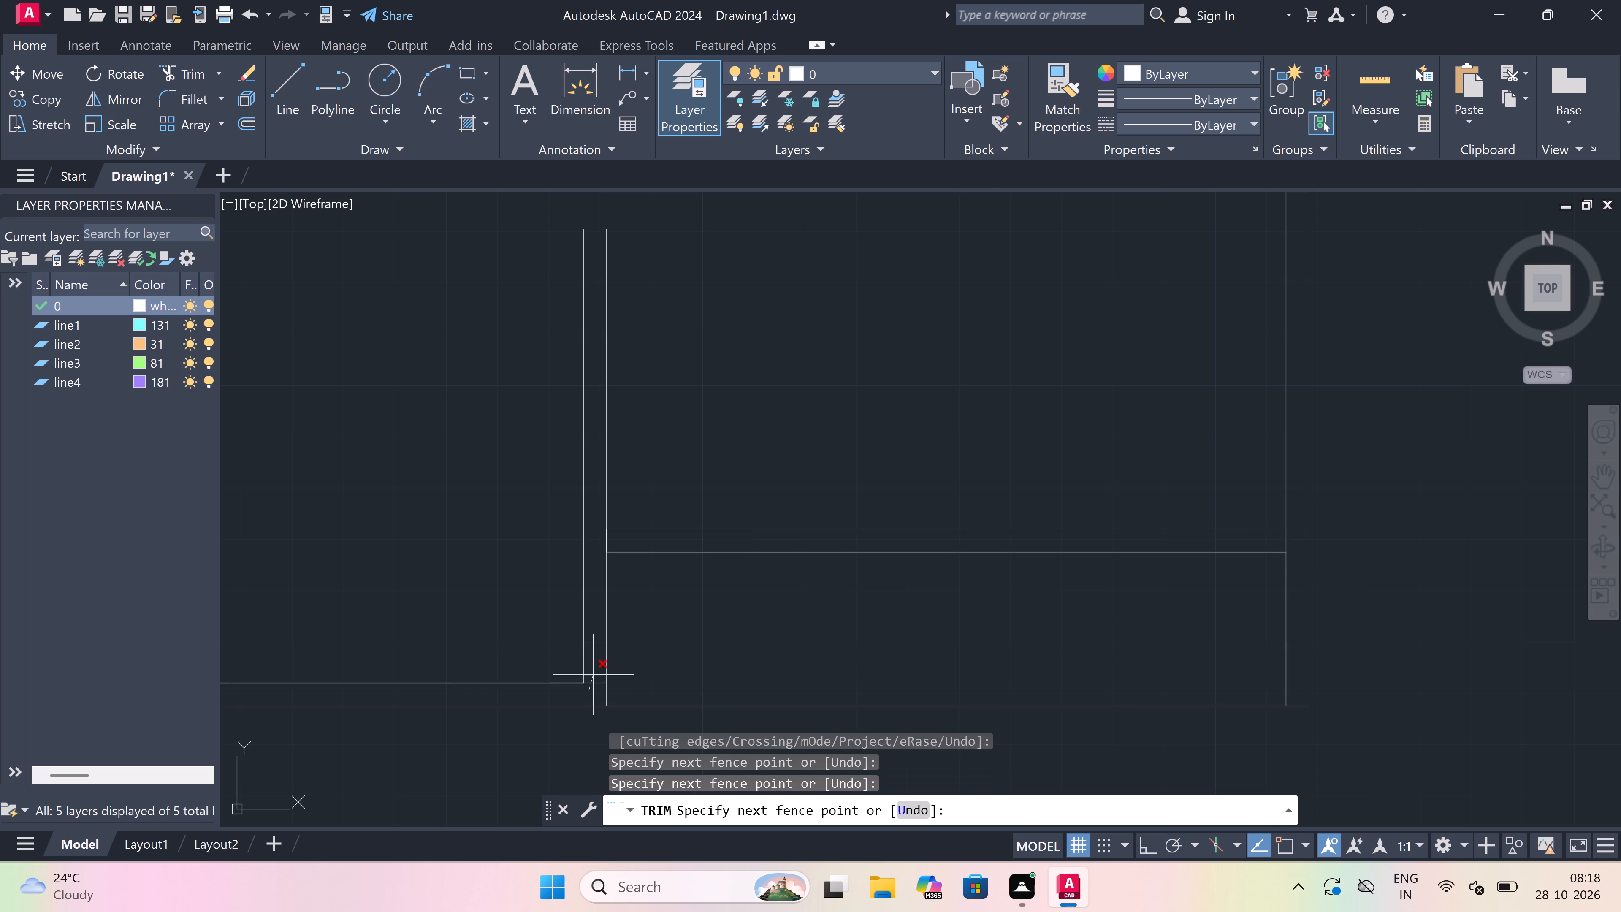
pyautogui.click(593, 674)
pyautogui.click(599, 546)
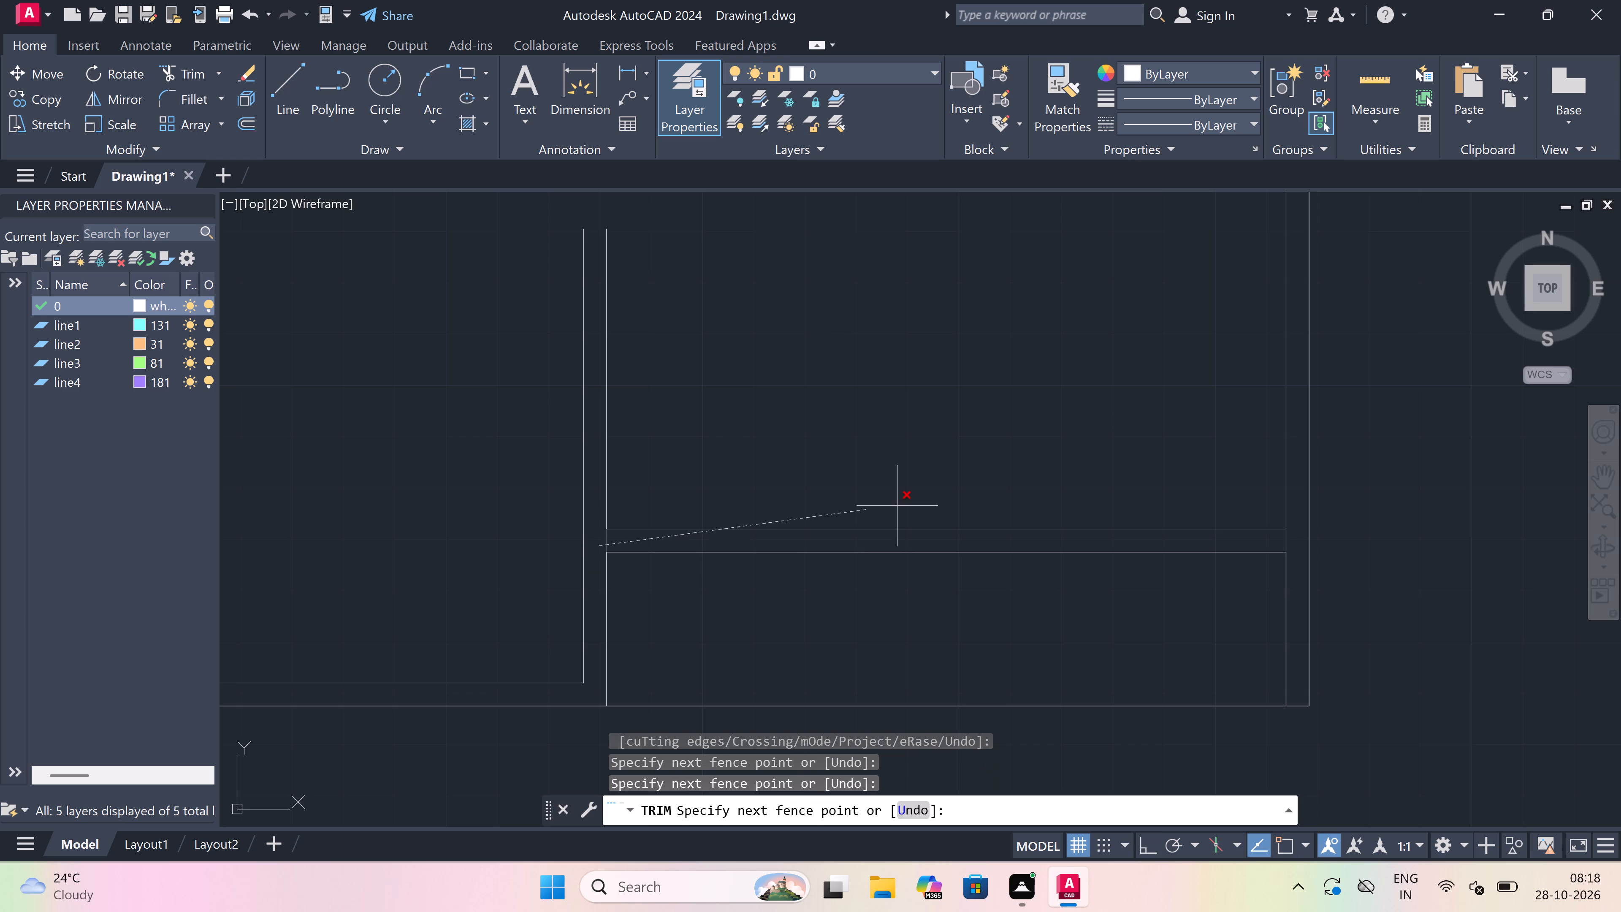
pyautogui.click(1304, 544)
pyautogui.scroll(-4, 869, 668)
pyautogui.scroll(2, 859, 637)
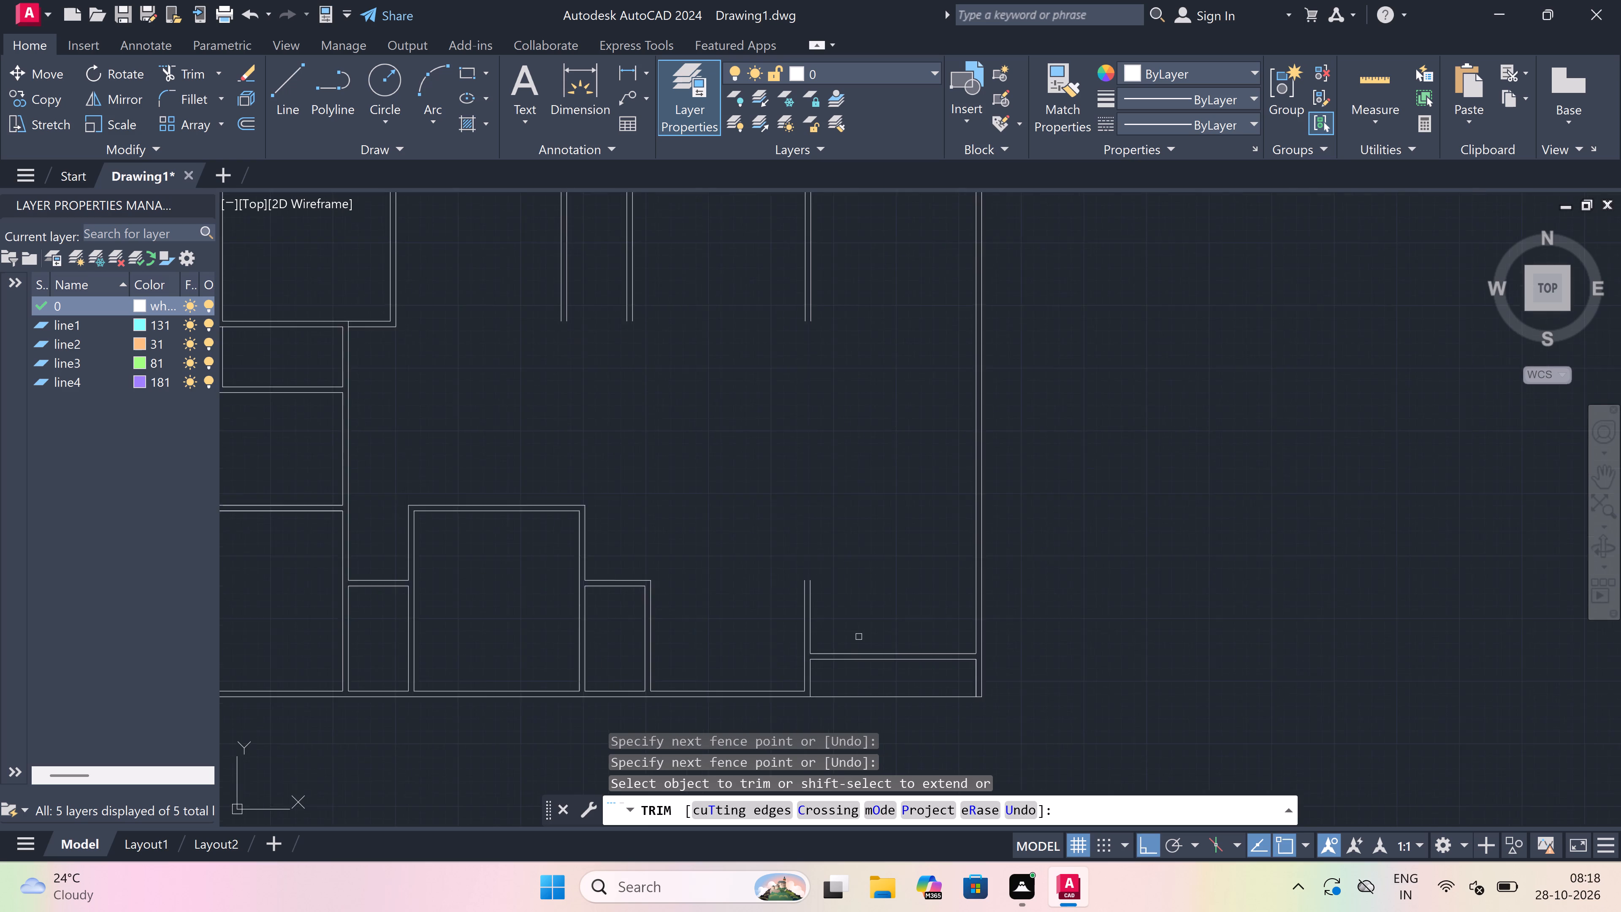
pyautogui.press('Escape')
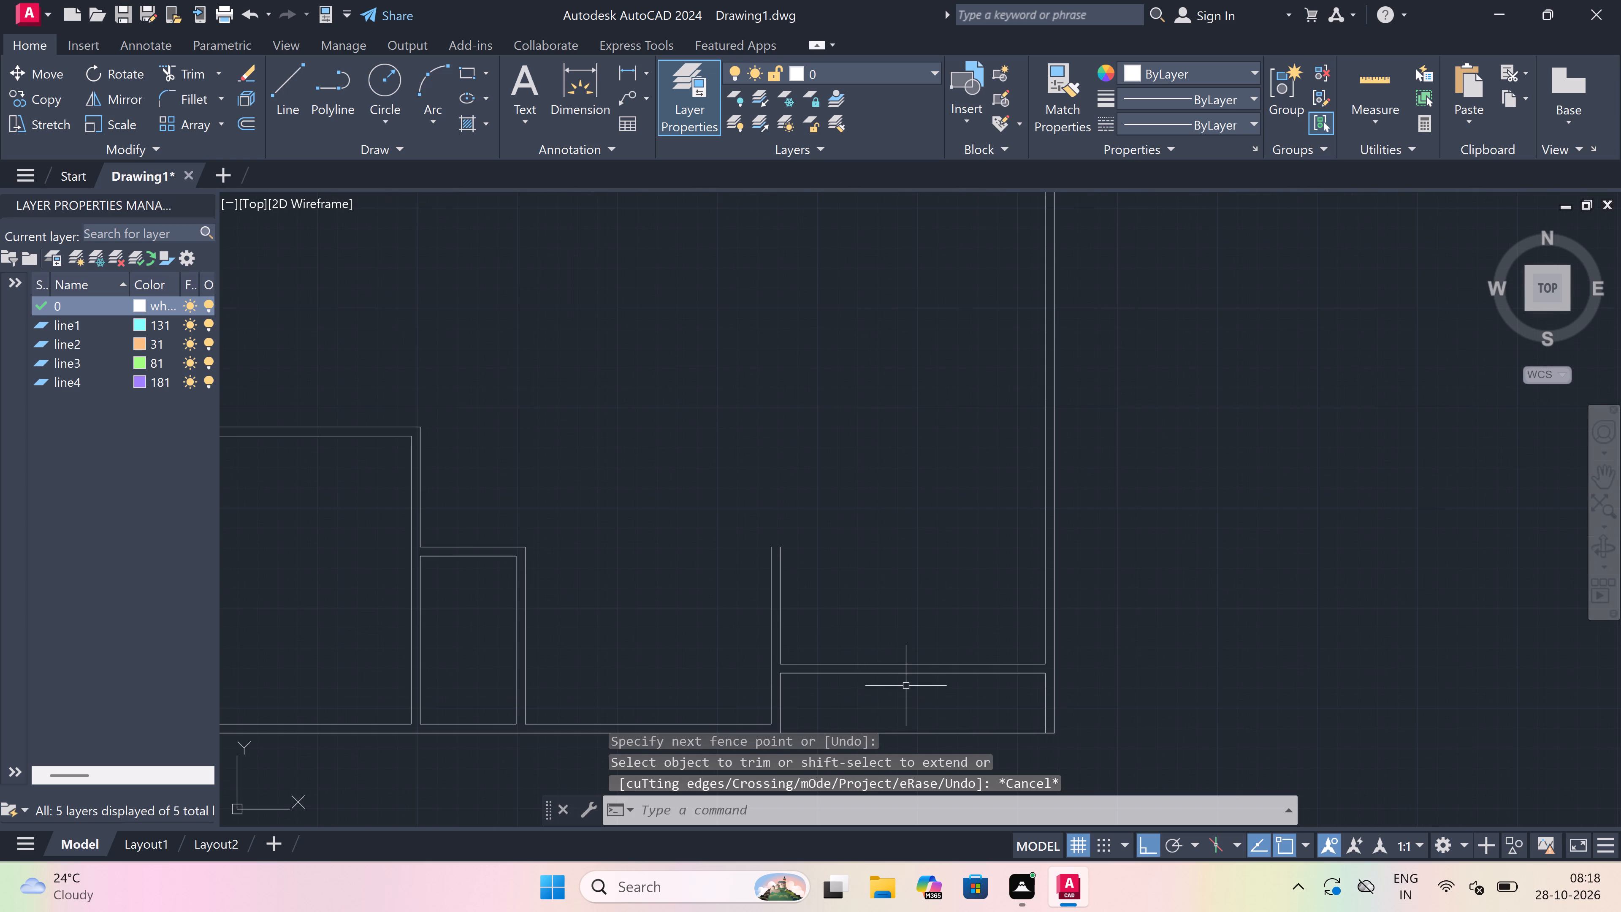
# Offset the upper line of the horizontal wall in the bottom-right area 11' upward.
pyautogui.press('o')
pyautogui.press('space')
pyautogui.moveTo(892, 660); pyautogui.dragTo(892, 595)
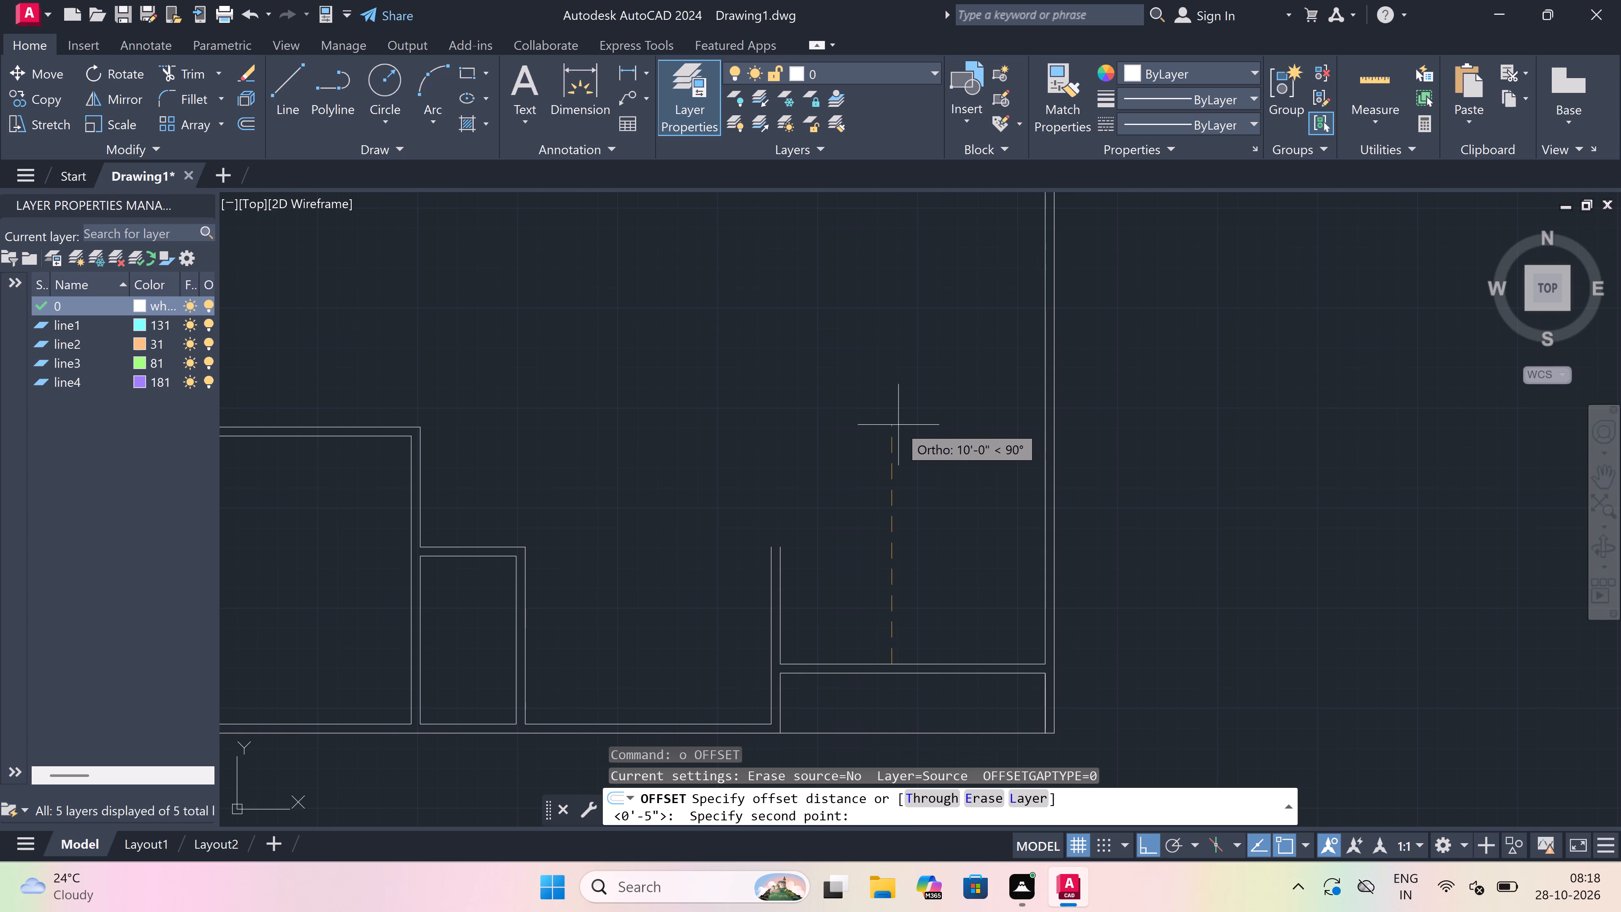
pyautogui.write("11'")
pyautogui.press('space')
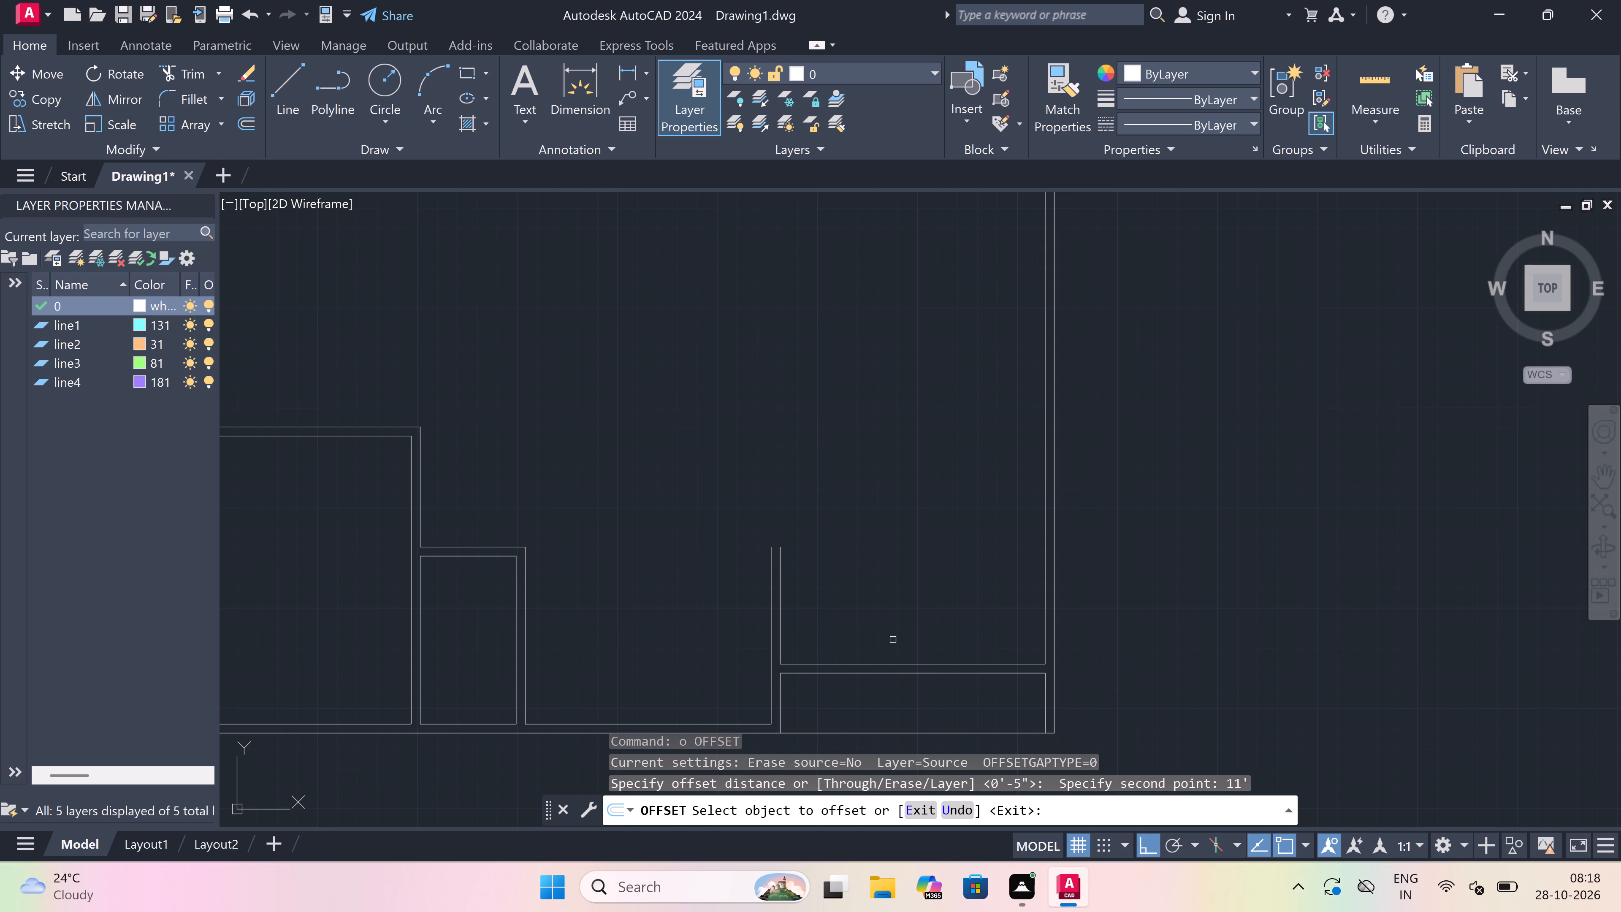
pyautogui.moveTo(884, 664); pyautogui.dragTo(888, 573)
pyautogui.moveTo(888, 469); pyautogui.dragTo(888, 460)
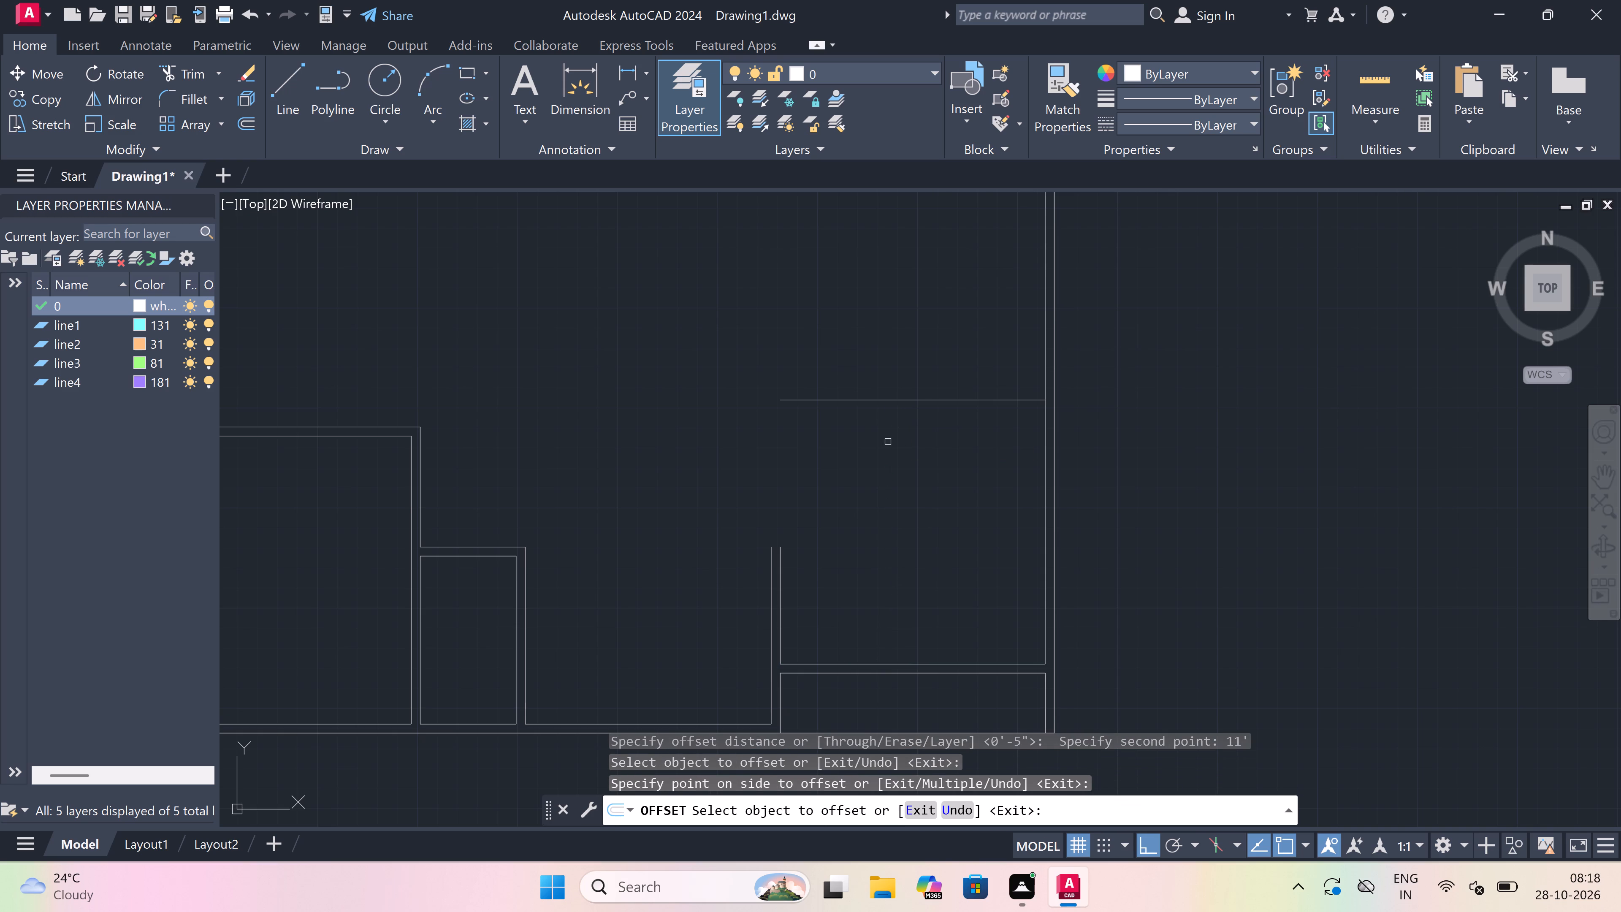
pyautogui.press('Escape')
# Offset the new horizontal line 4.5" upward to form a double-line wall.
pyautogui.press('space')
pyautogui.moveTo(892, 400); pyautogui.dragTo(892, 372)
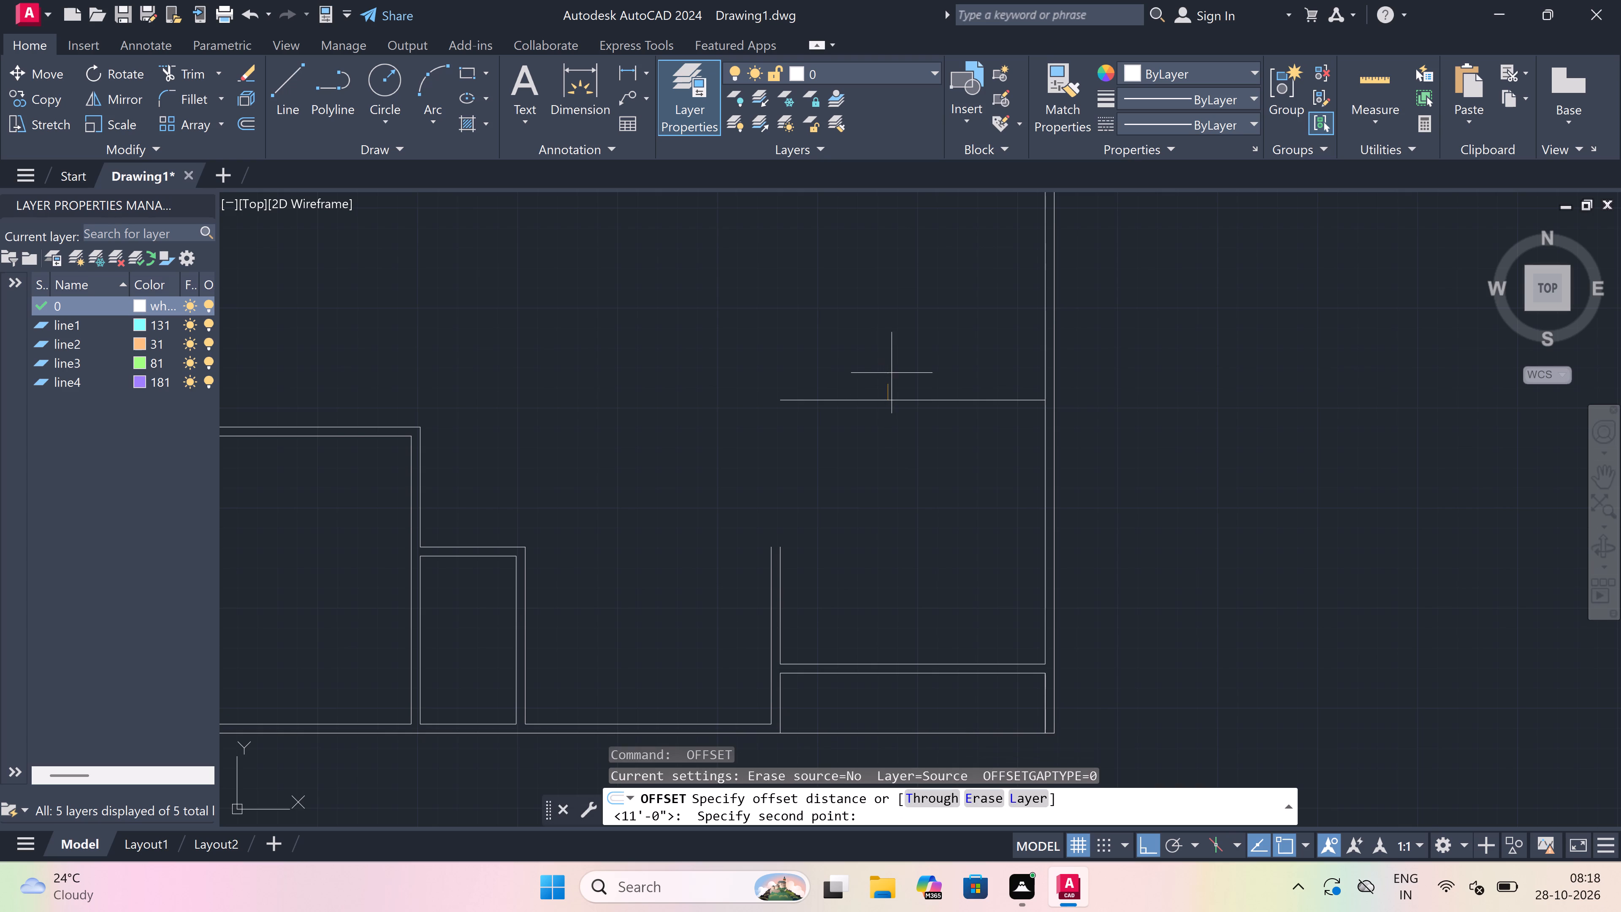
pyautogui.write('4.5"')
pyautogui.press('space')
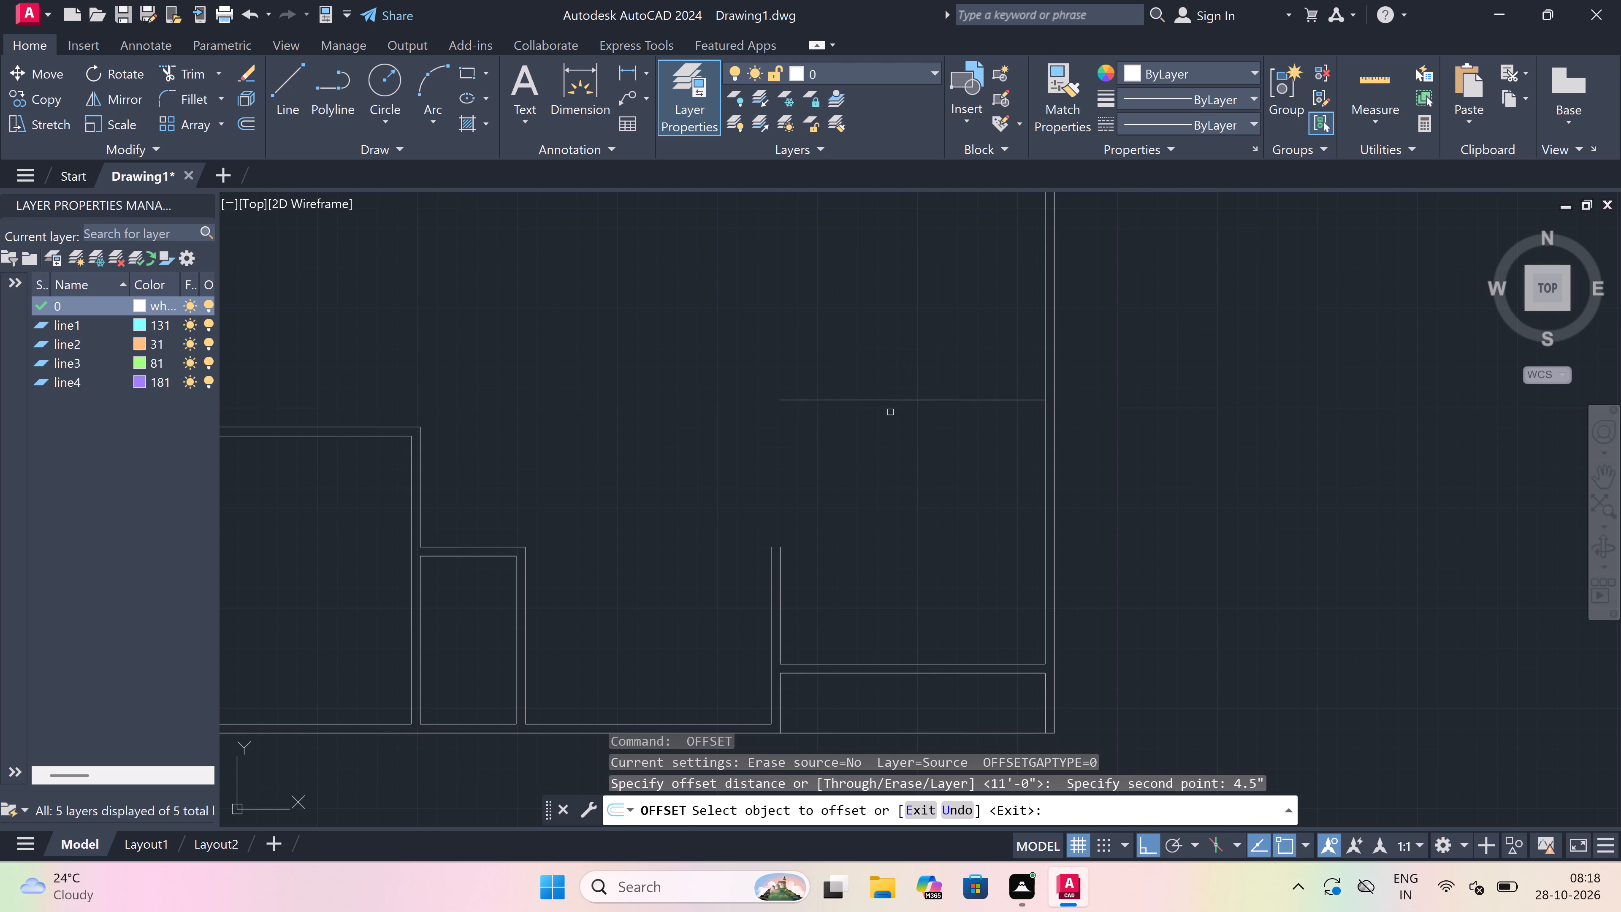
pyautogui.moveTo(889, 399); pyautogui.dragTo(889, 391)
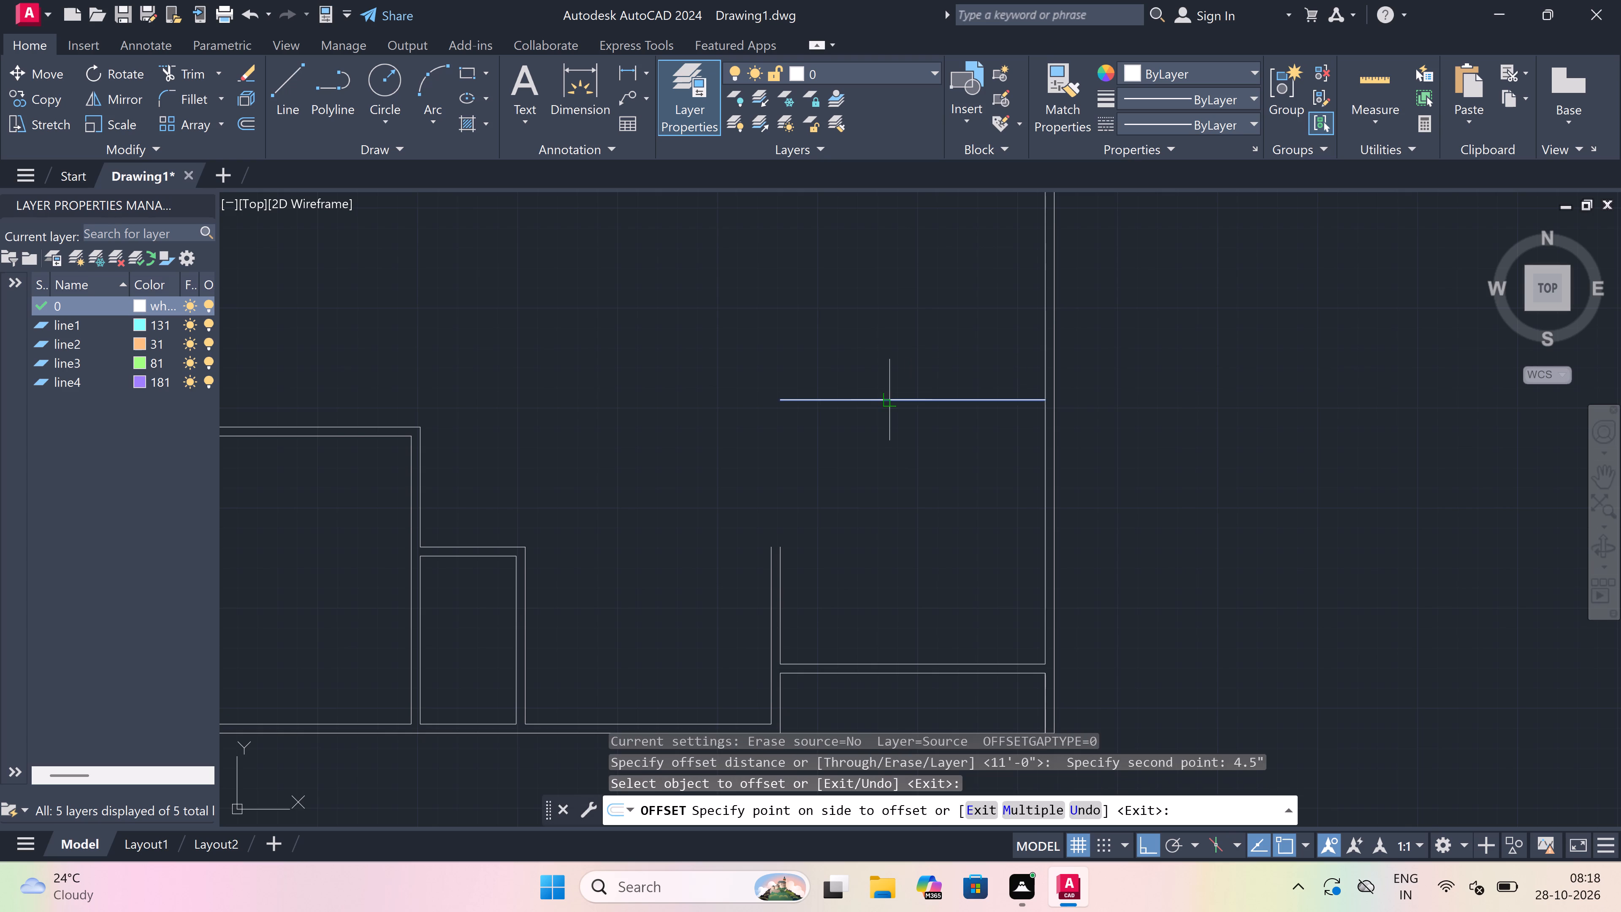
pyautogui.moveTo(889, 391); pyautogui.dragTo(892, 361)
pyautogui.click(892, 335)
pyautogui.press('Escape')
# Extend the new vertical wall's right line up to the lower line of the upper horizontal wall.
pyautogui.press('e')
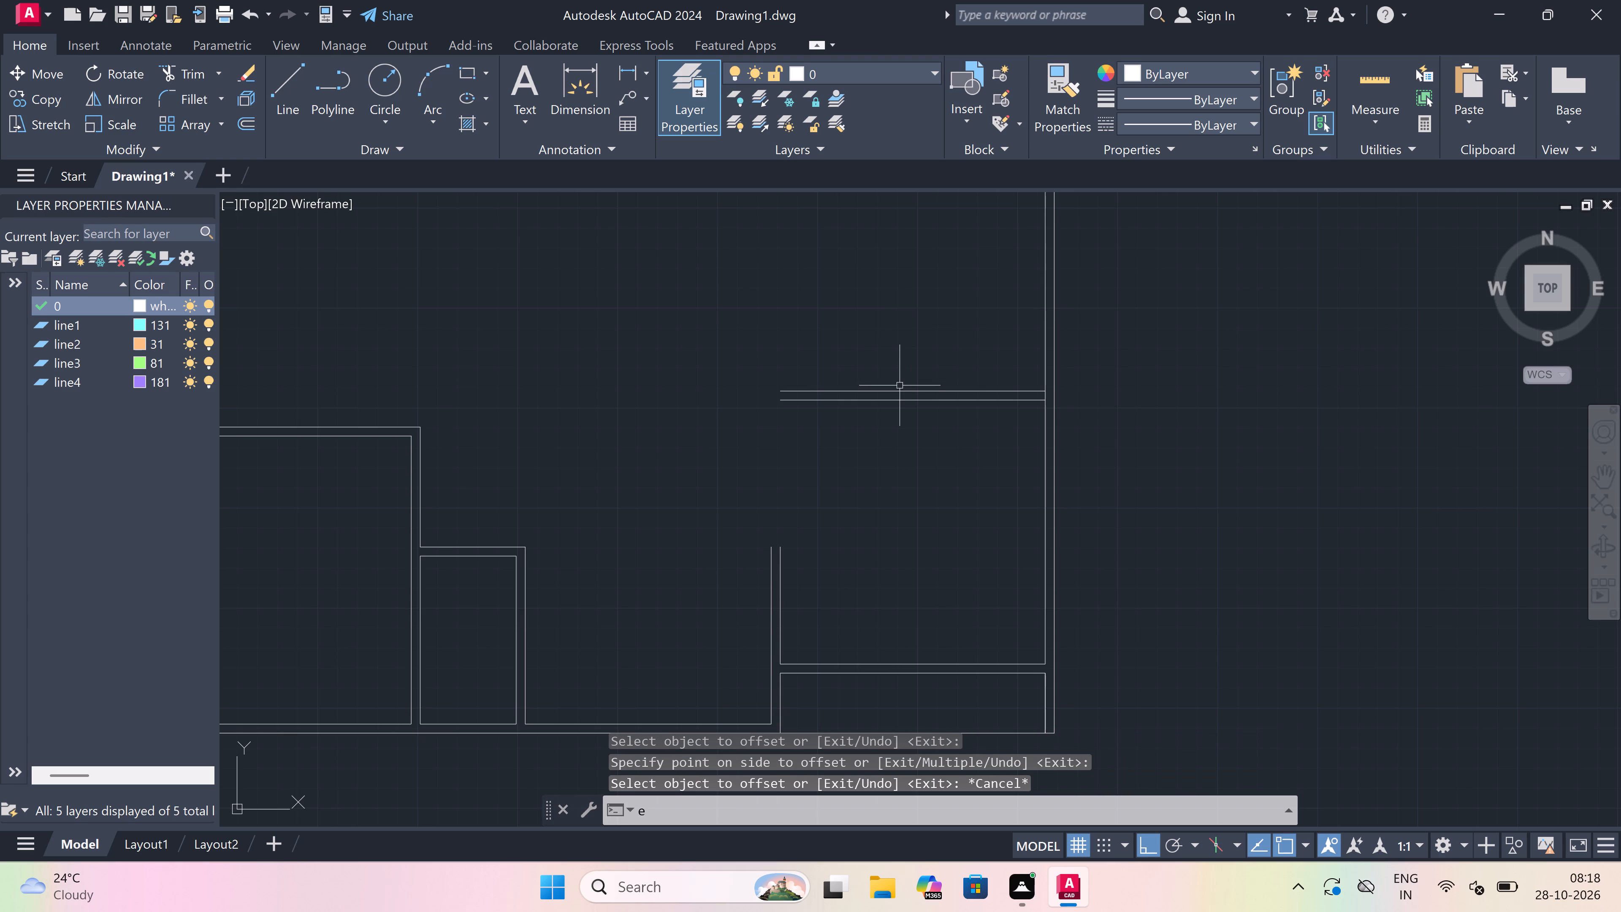
pyautogui.press('x')
pyautogui.press('space')
pyautogui.click(798, 605)
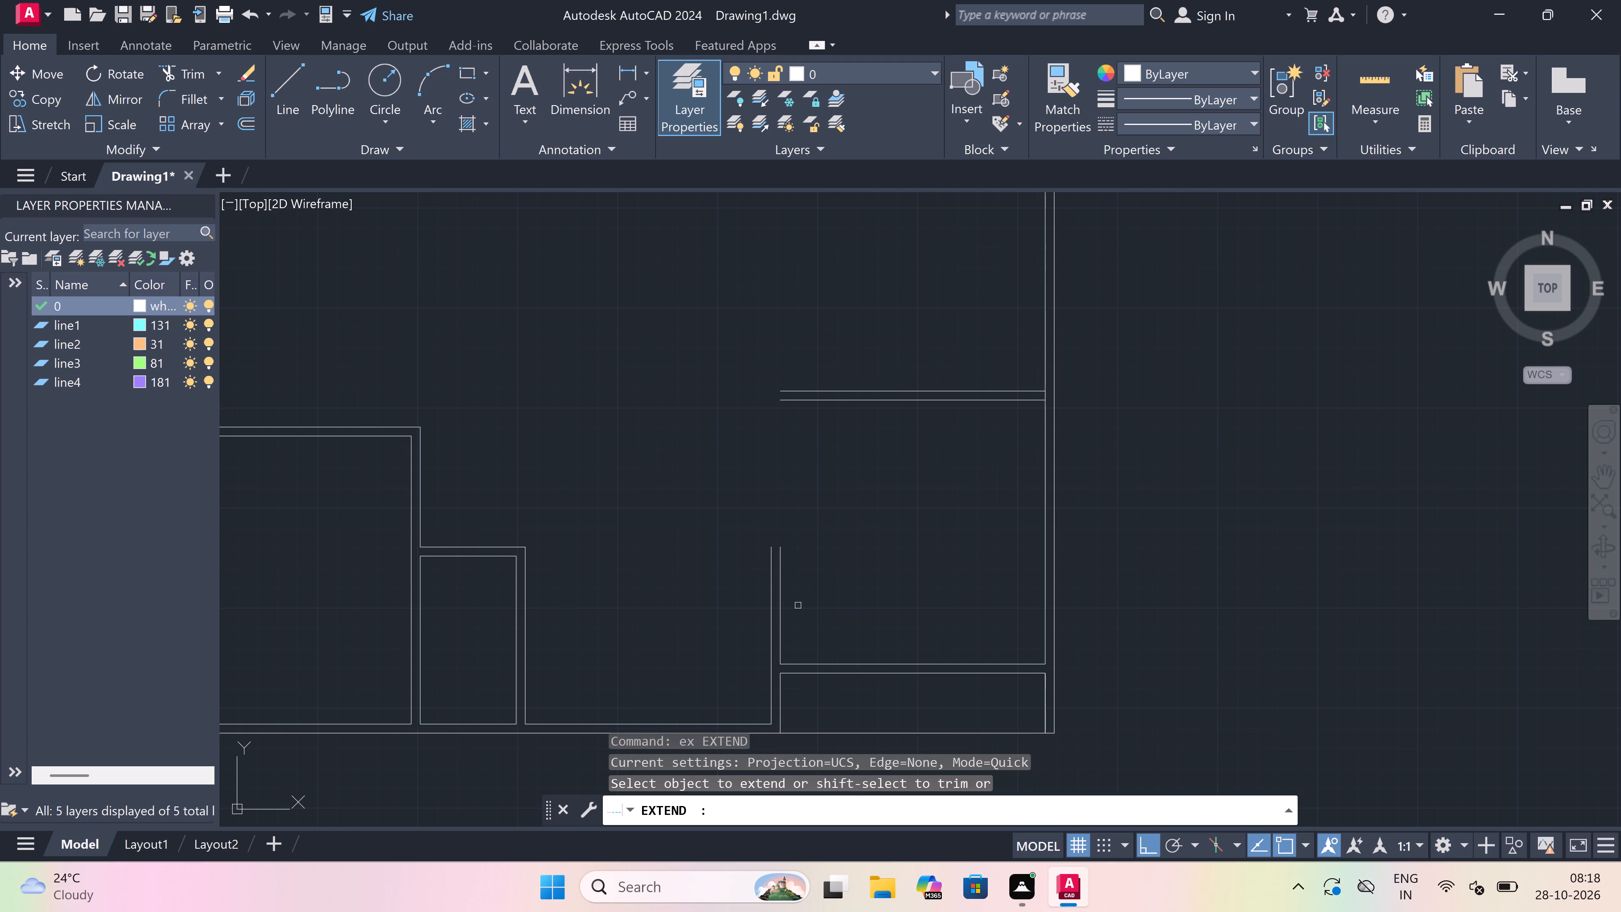
pyautogui.click(703, 619)
pyautogui.moveTo(713, 594); pyautogui.dragTo(720, 584)
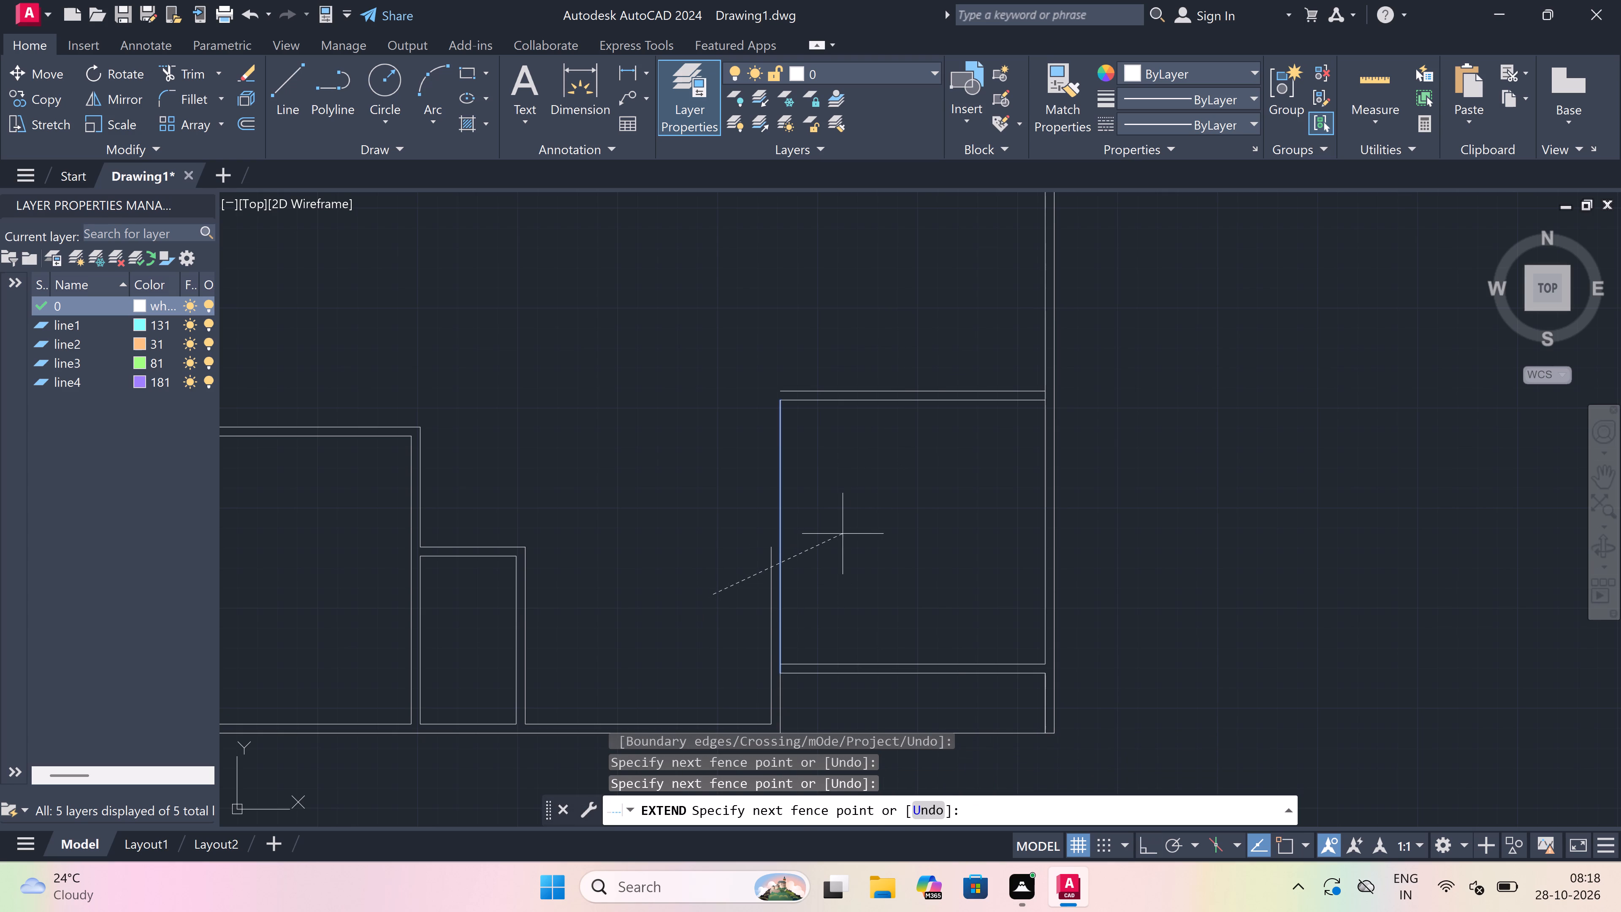
pyautogui.click(838, 535)
pyautogui.press('Escape')
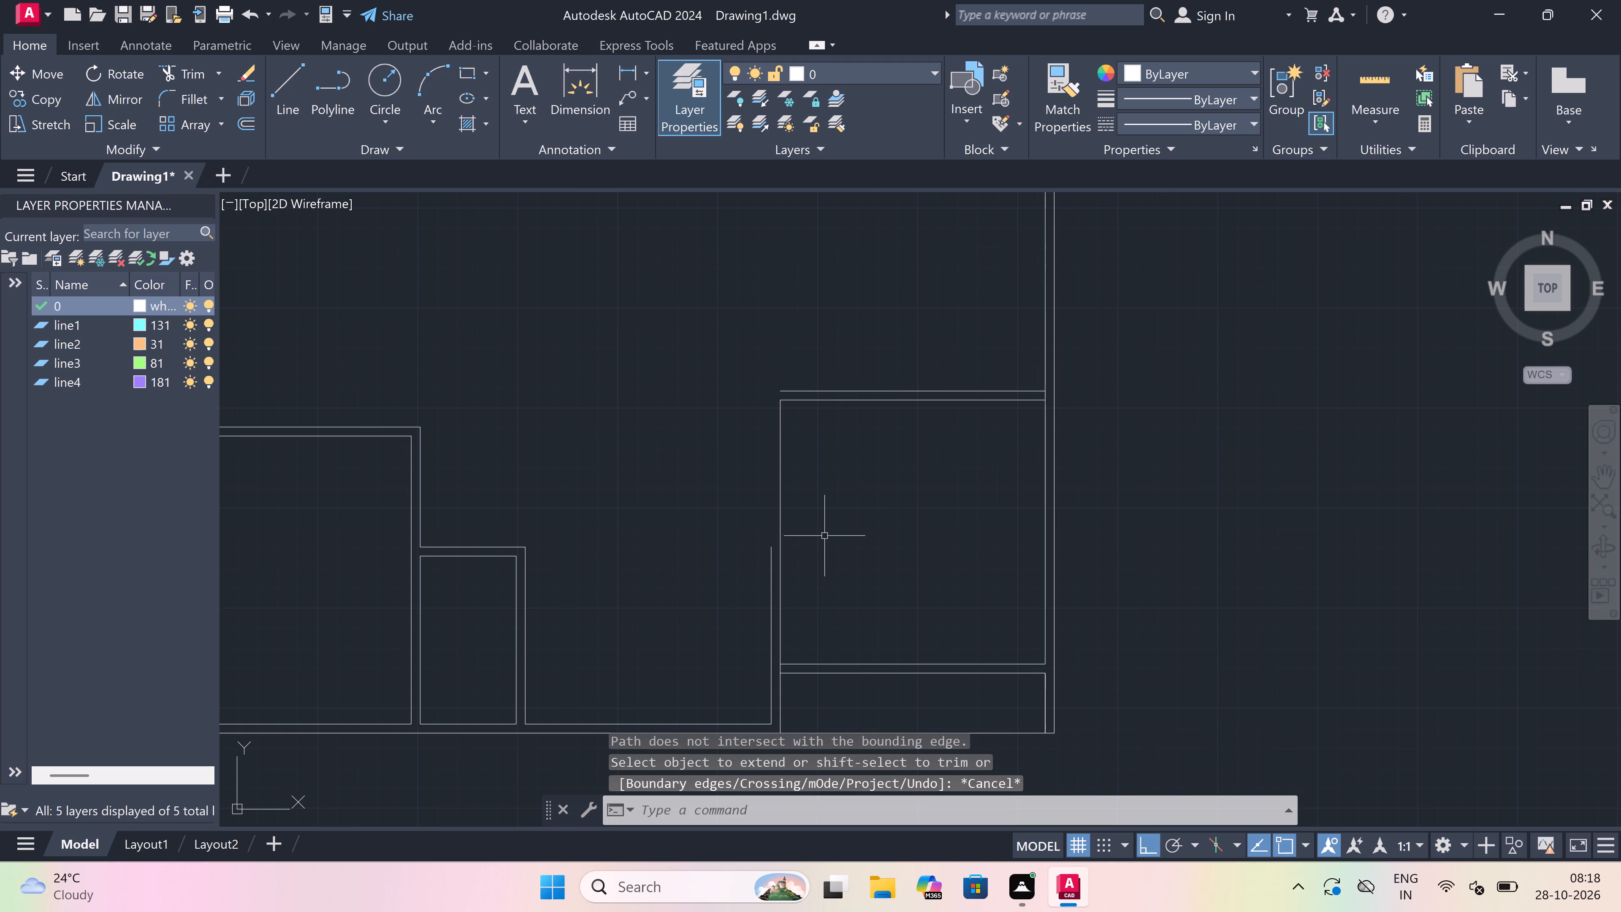
# Fillet the vertical wall's left line and the upper horizontal wall's top line into a sharp corner.
pyautogui.press('f')
pyautogui.press('space')
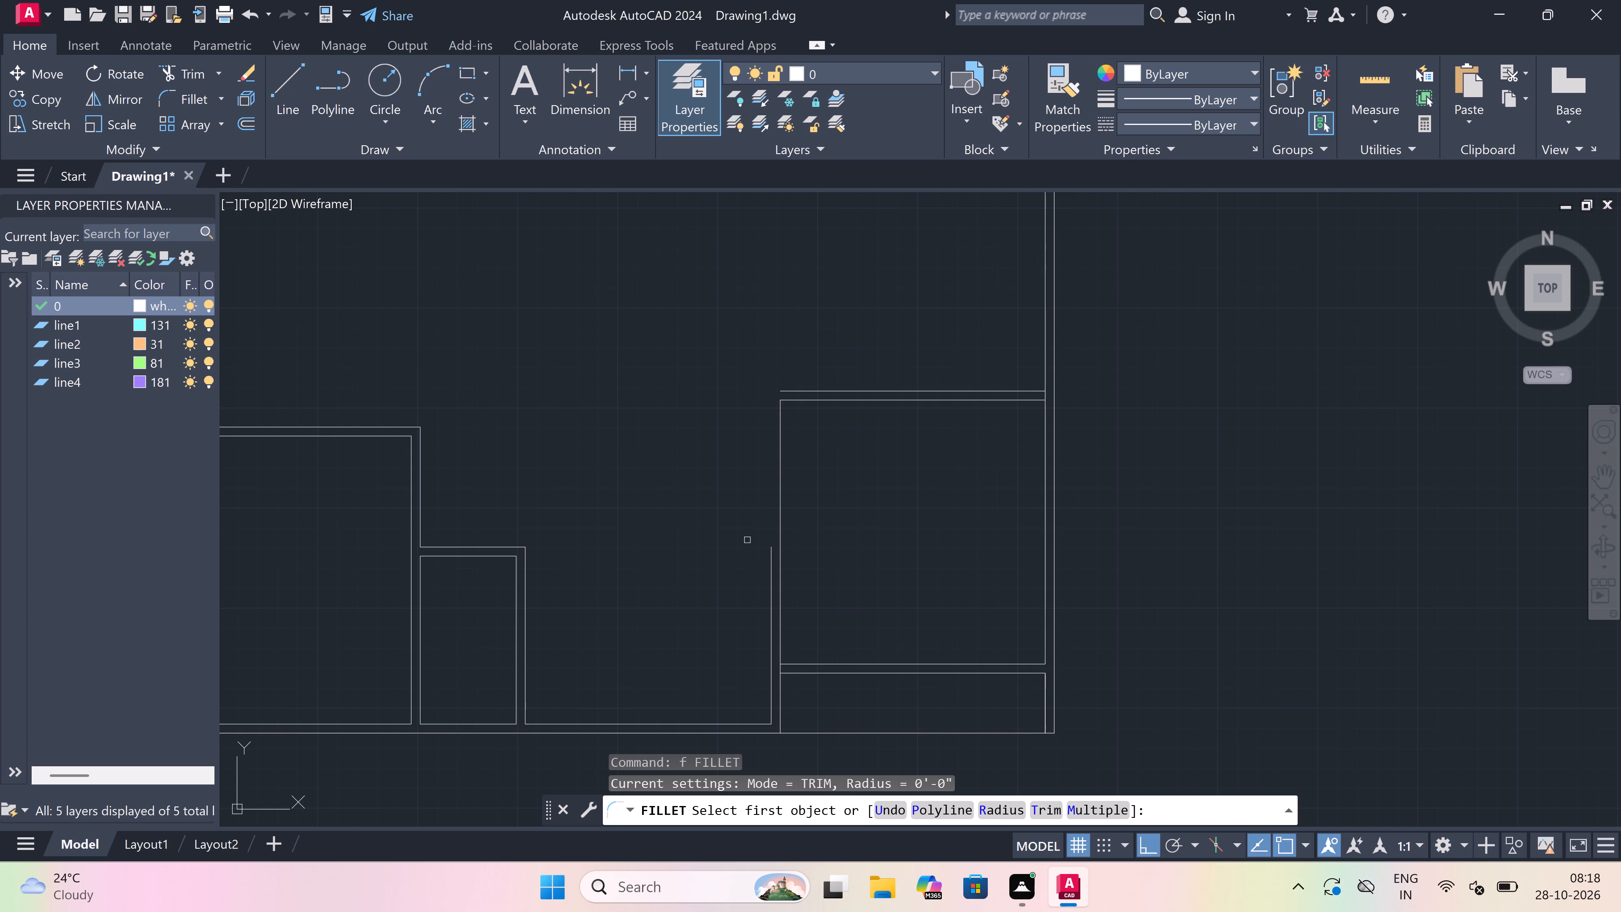
pyautogui.moveTo(770, 564); pyautogui.dragTo(770, 559)
pyautogui.click(788, 389)
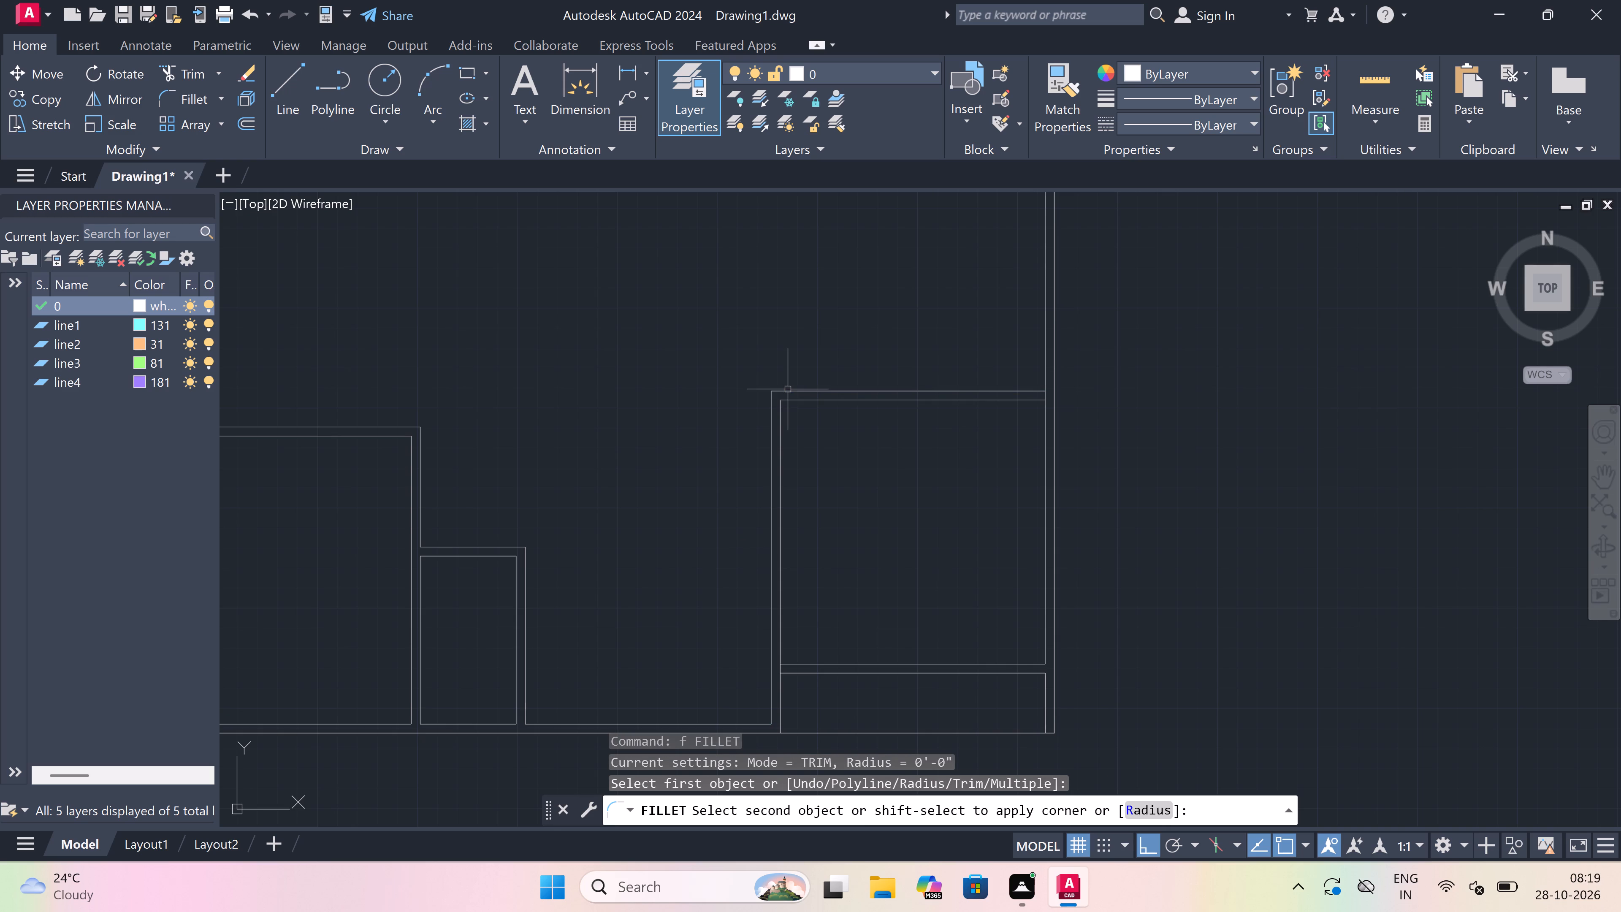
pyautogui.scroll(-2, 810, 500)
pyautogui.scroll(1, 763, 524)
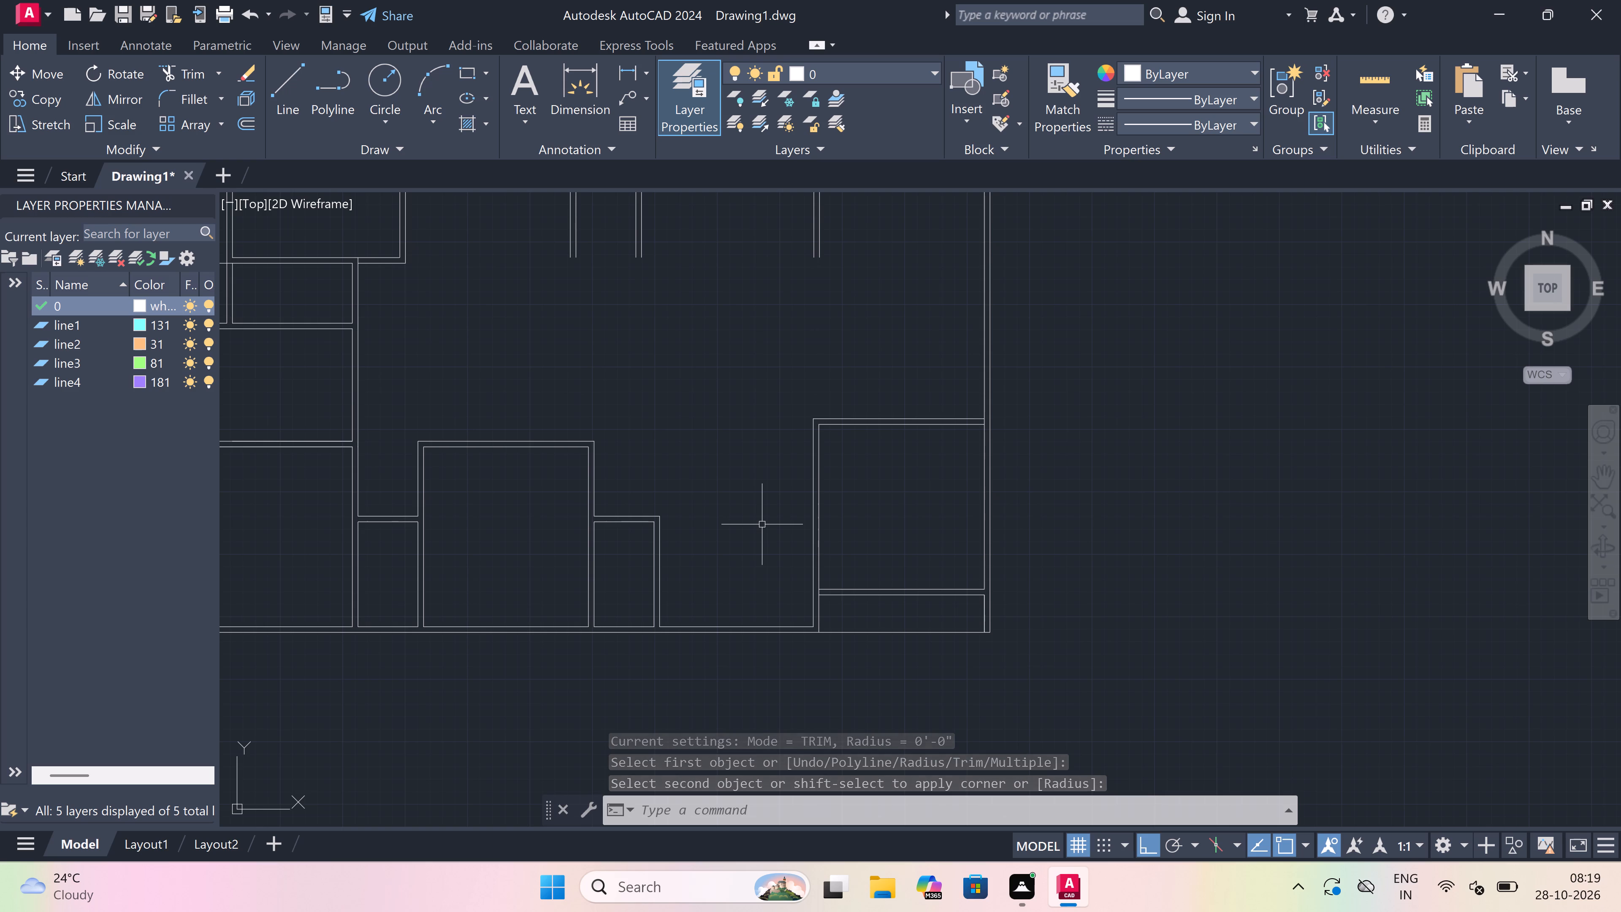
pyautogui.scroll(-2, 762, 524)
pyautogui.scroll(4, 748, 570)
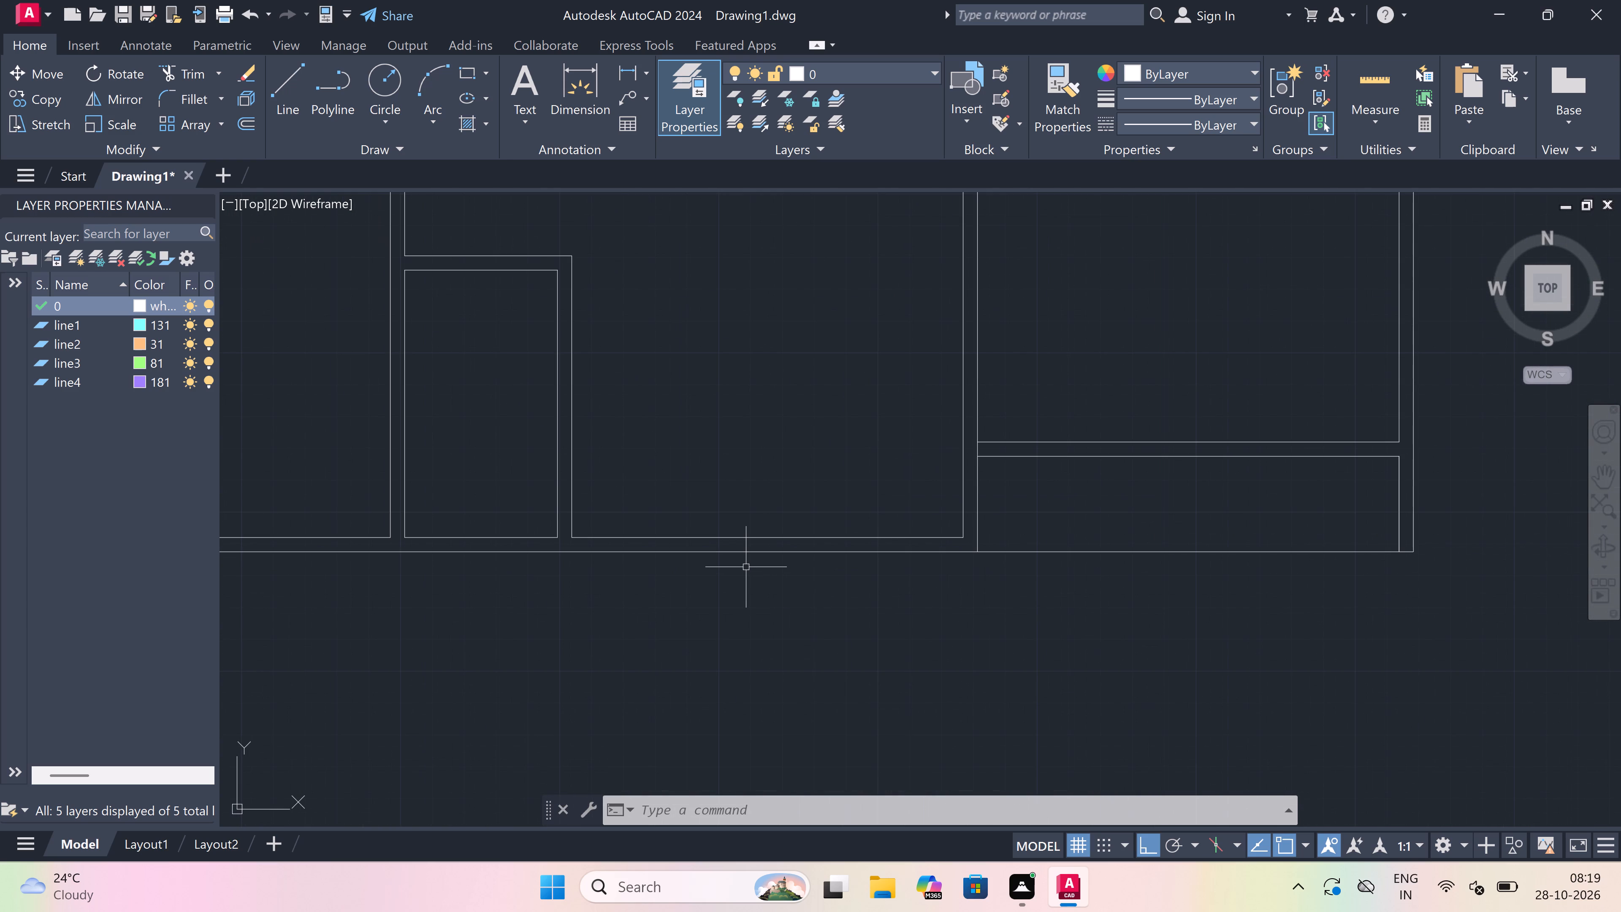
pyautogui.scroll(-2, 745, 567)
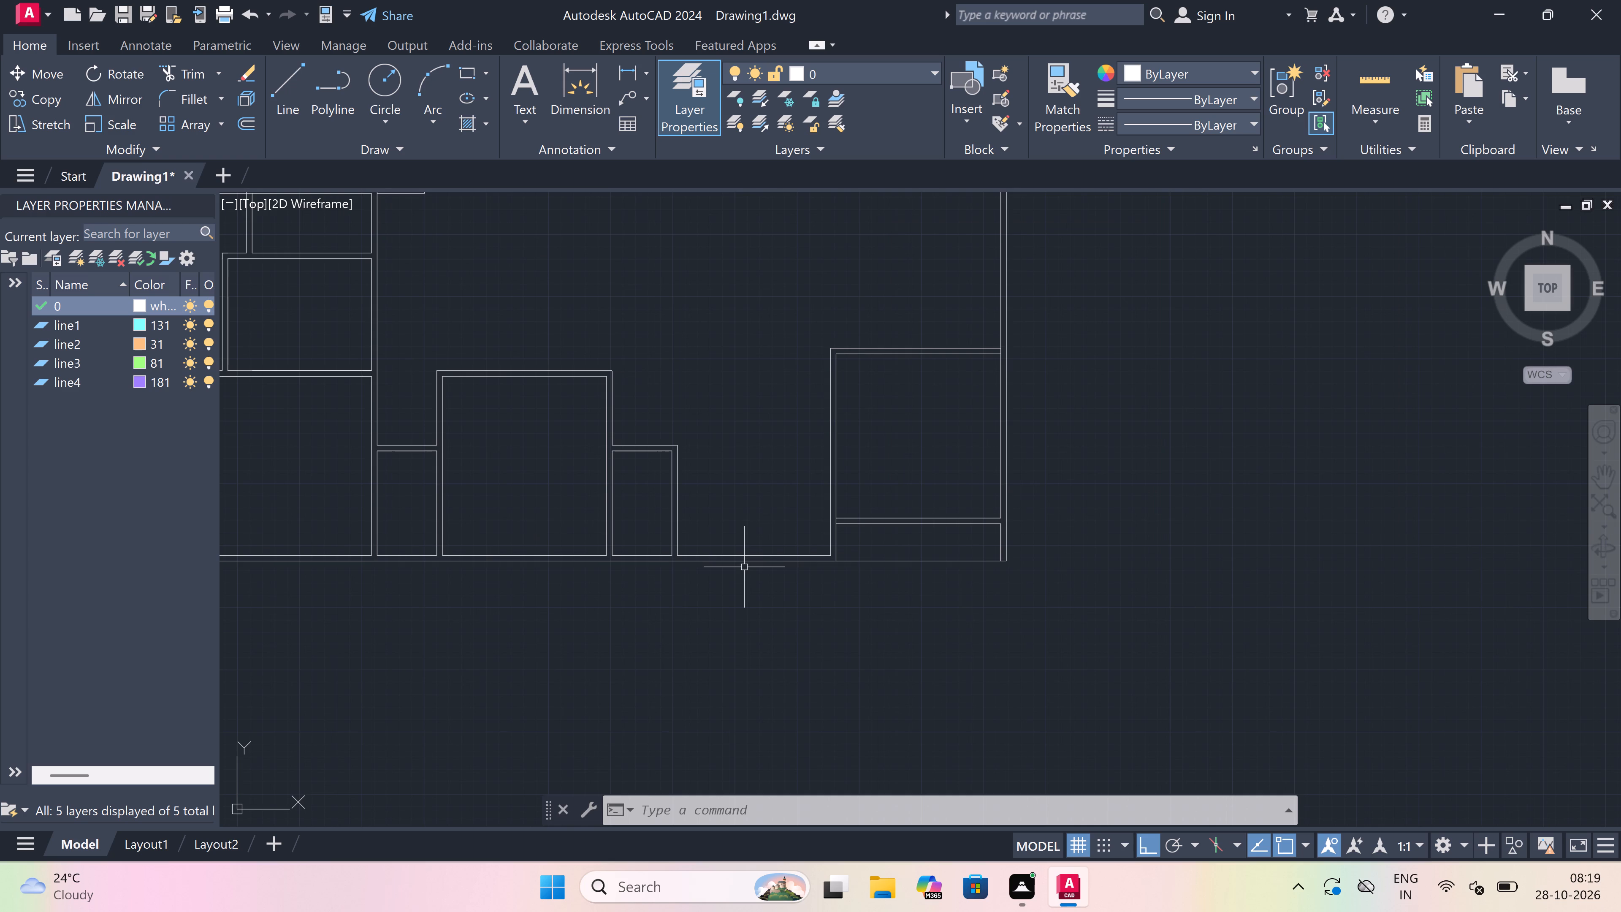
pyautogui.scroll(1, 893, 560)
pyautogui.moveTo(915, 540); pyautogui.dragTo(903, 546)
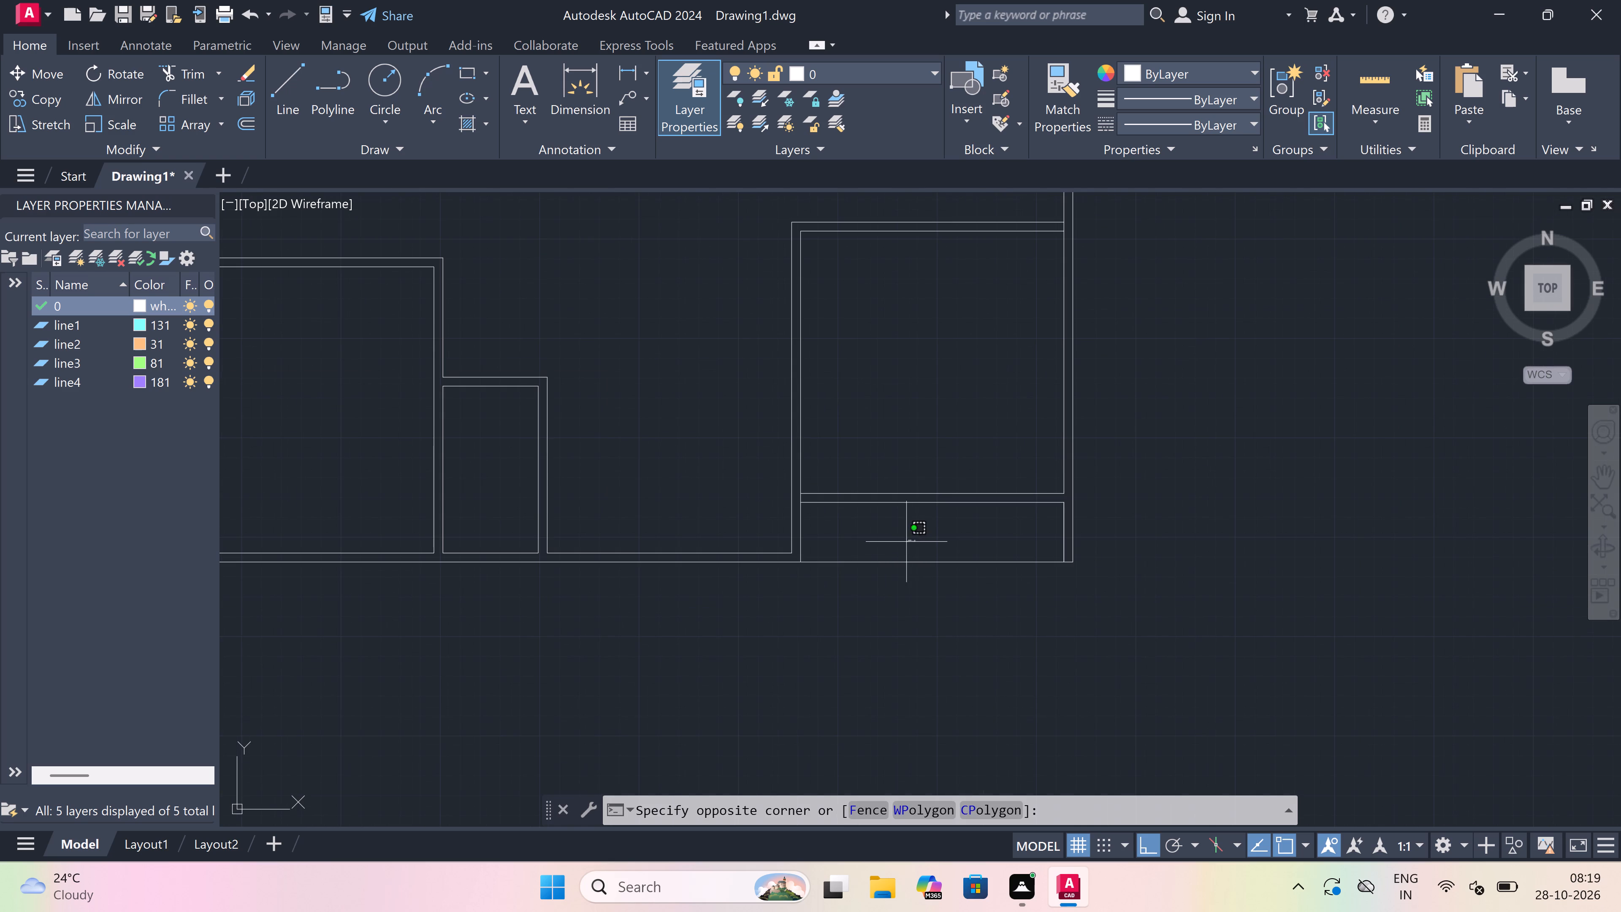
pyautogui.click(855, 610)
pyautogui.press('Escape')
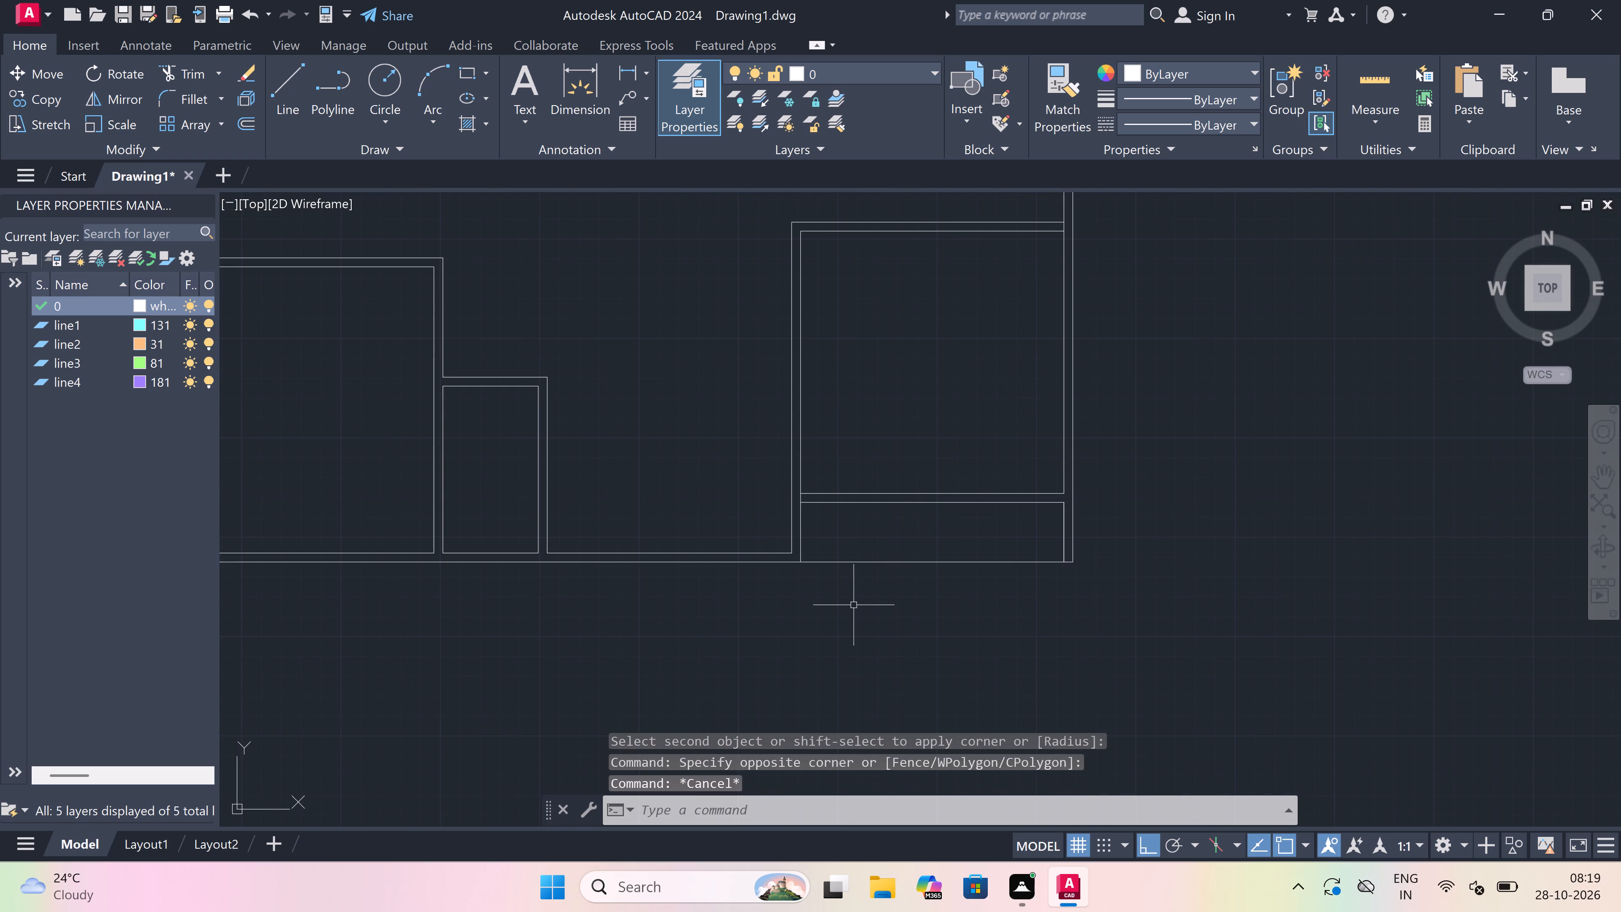
# Move the lower horizontal double-line wall straight down so its lower line lies on the bottom wall's outer line.
pyautogui.scroll(1, 942, 494)
pyautogui.click(960, 479)
pyautogui.moveTo(886, 565); pyautogui.dragTo(885, 556)
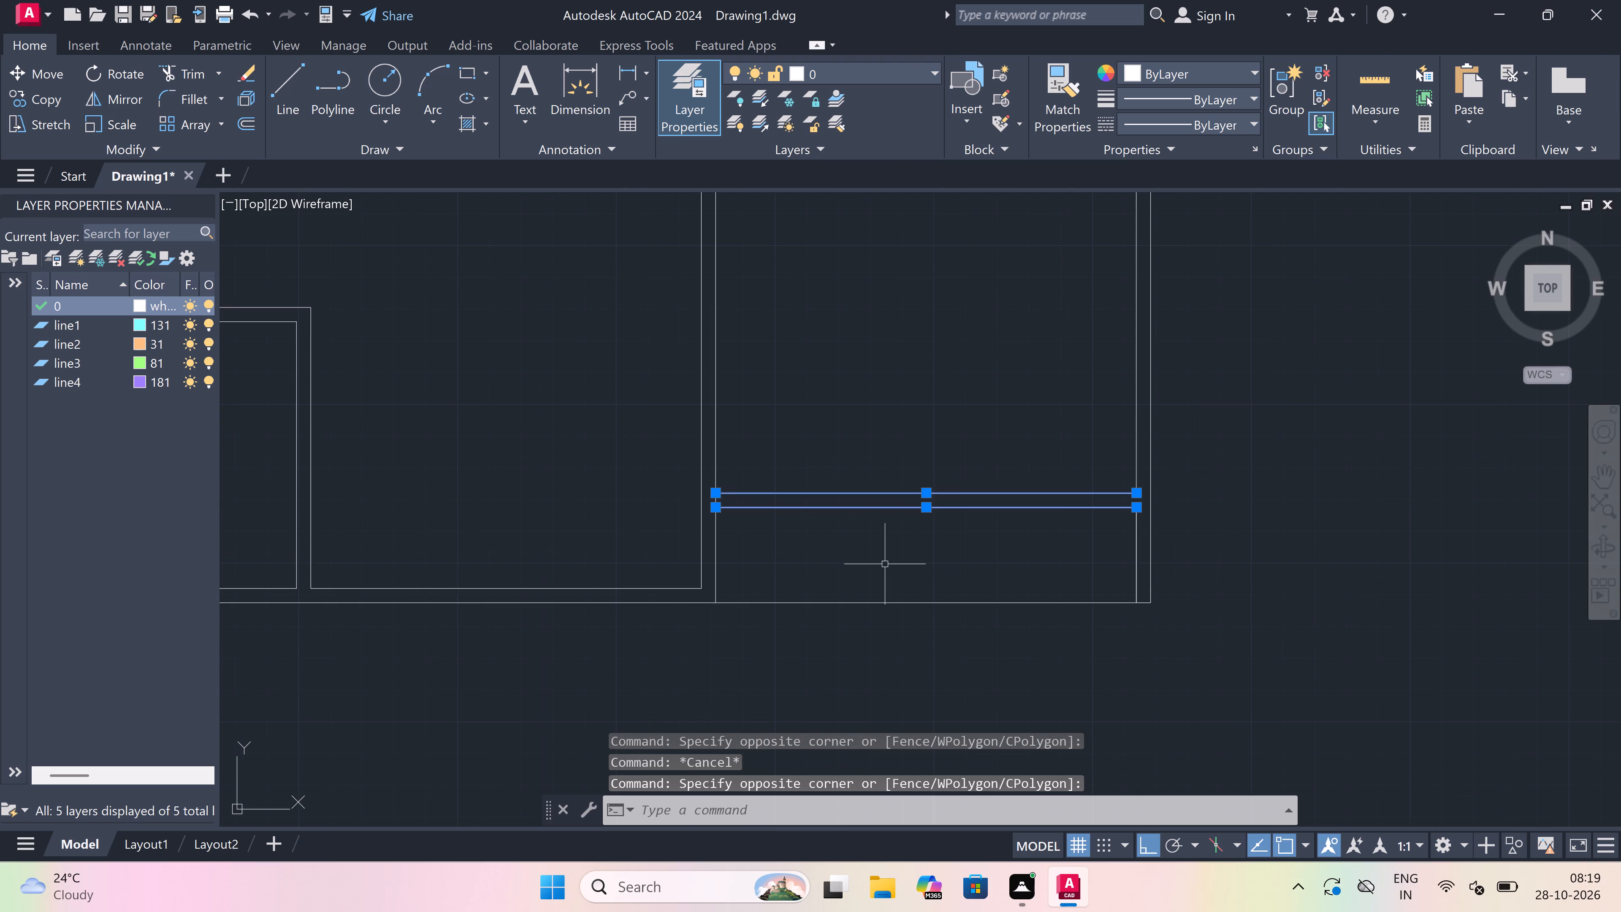
pyautogui.click(56, 66)
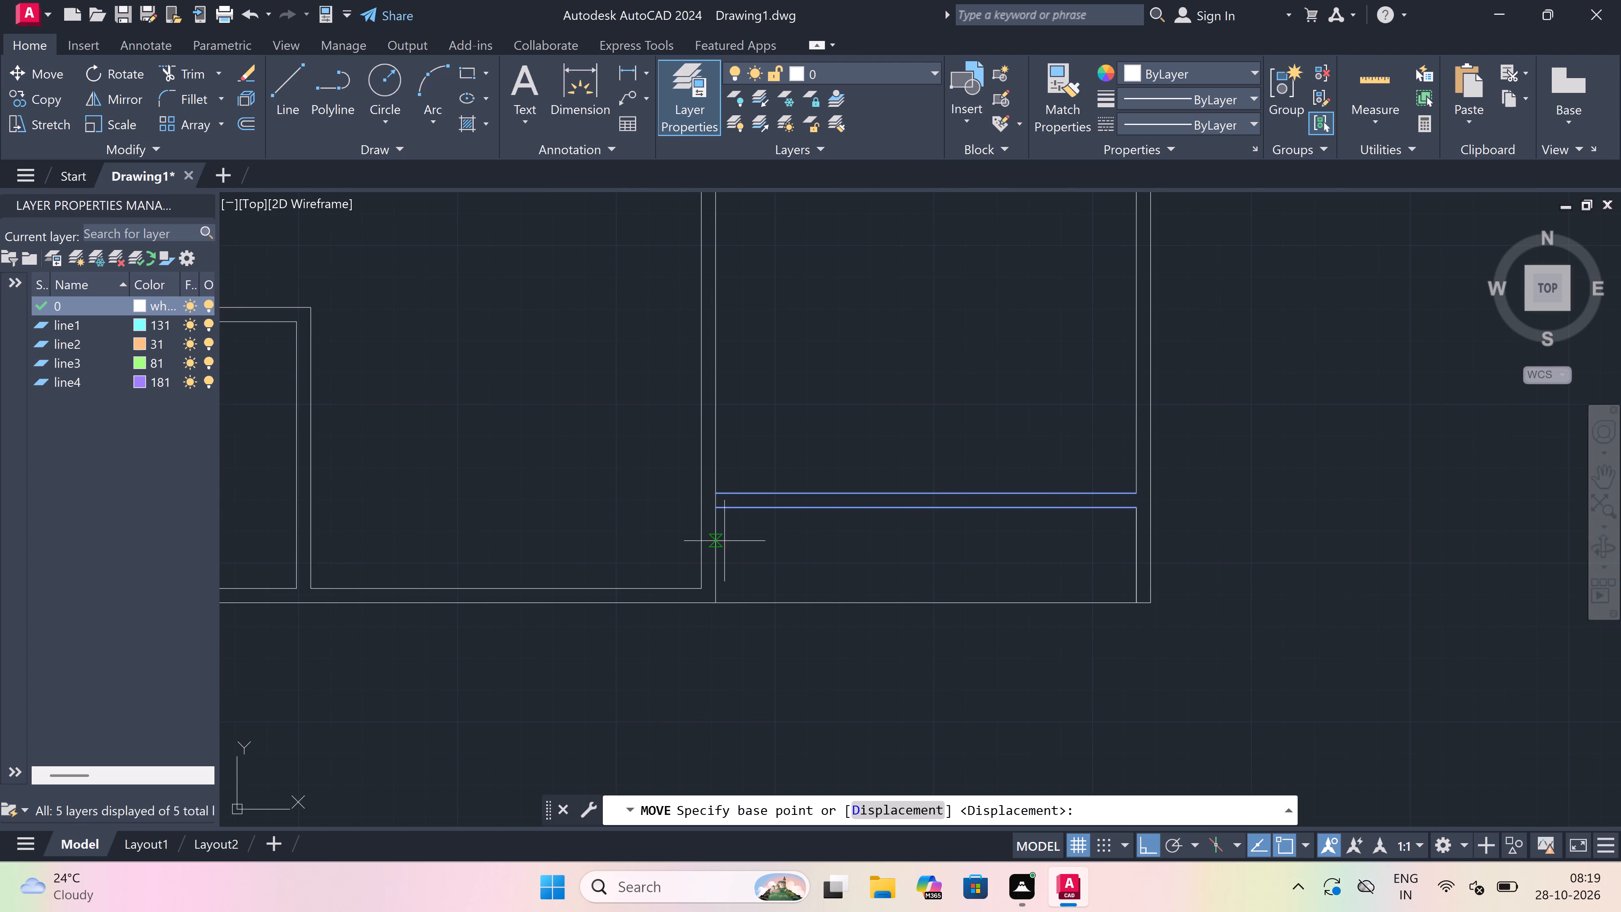
pyautogui.moveTo(714, 508); pyautogui.dragTo(716, 517)
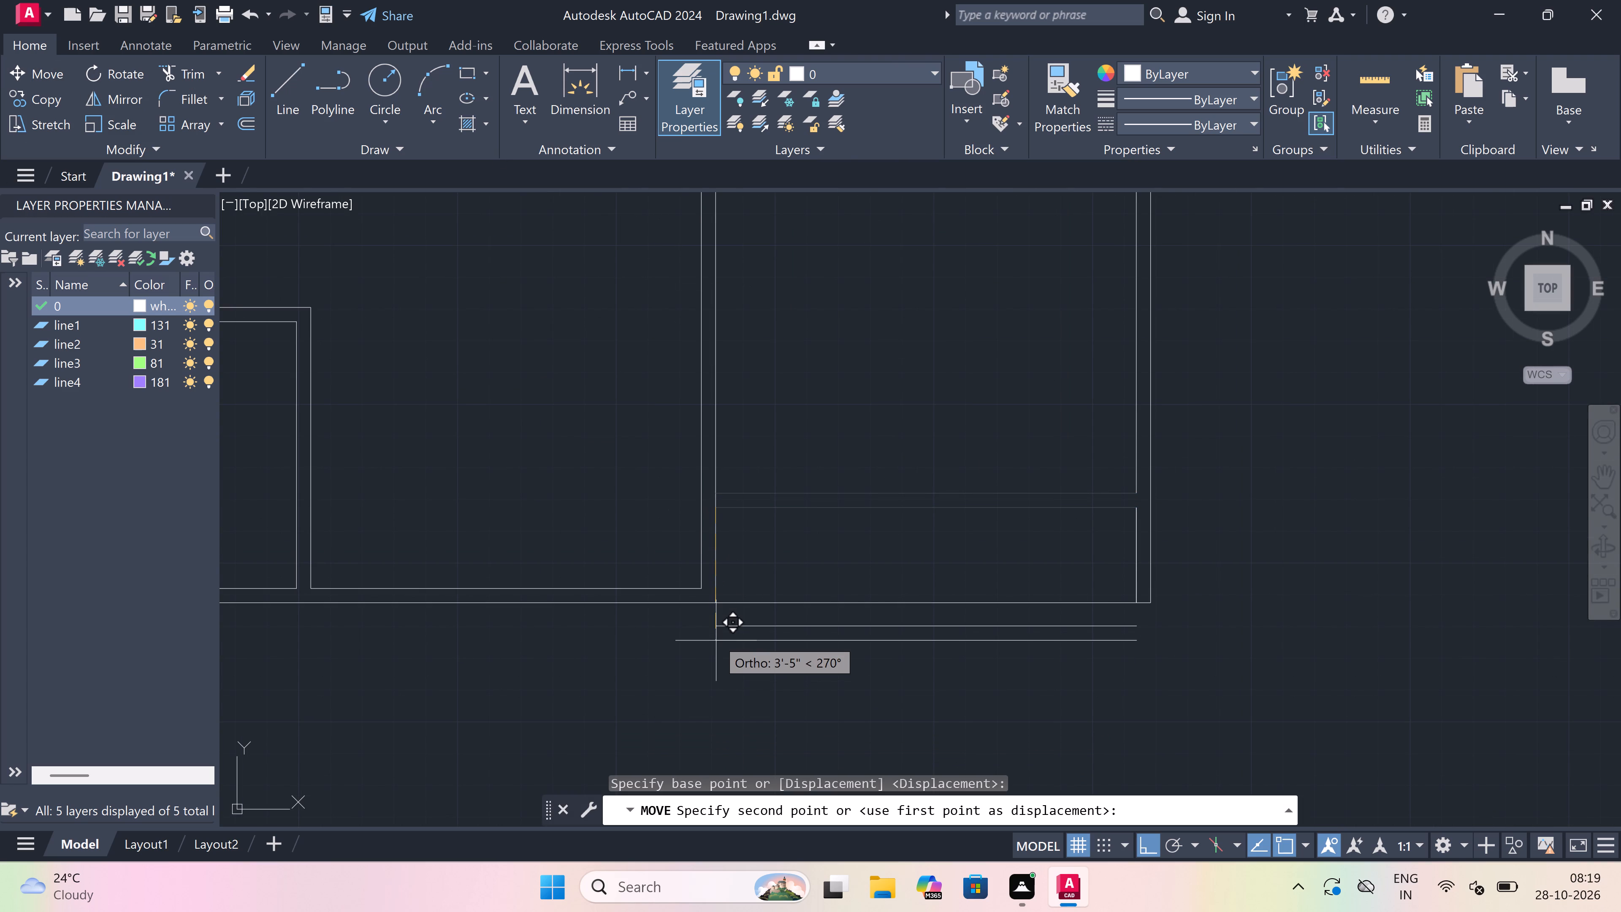
pyautogui.click(712, 609)
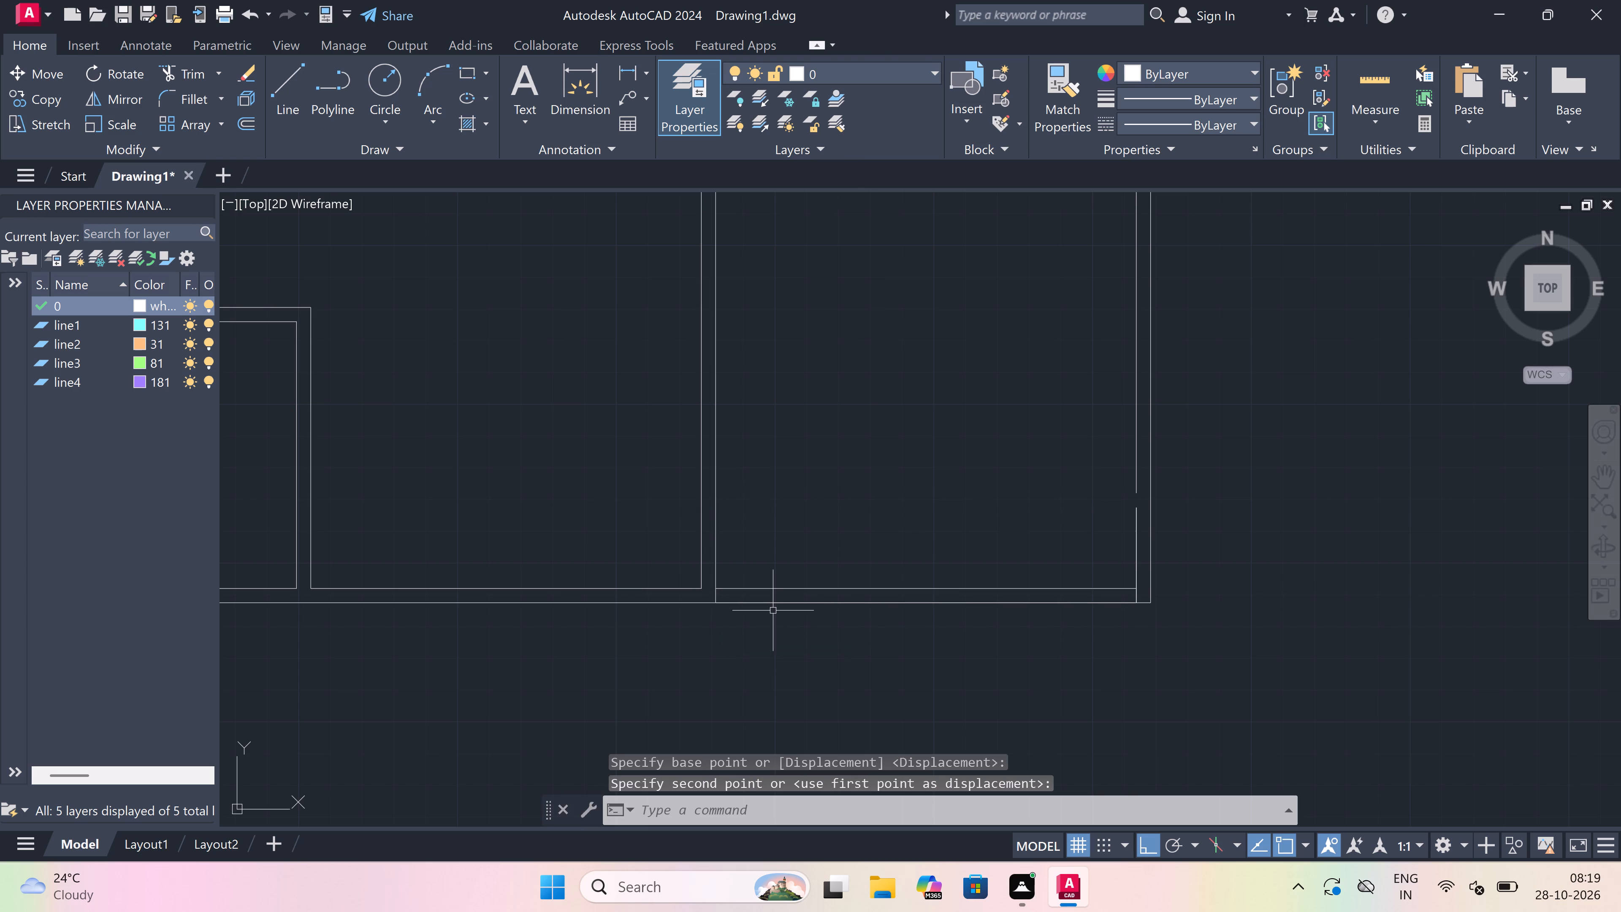
# Delete one overlapping line along the bottom wall's outer edge in the bottom-right room.
pyautogui.click(769, 602)
pyautogui.press('Delete')
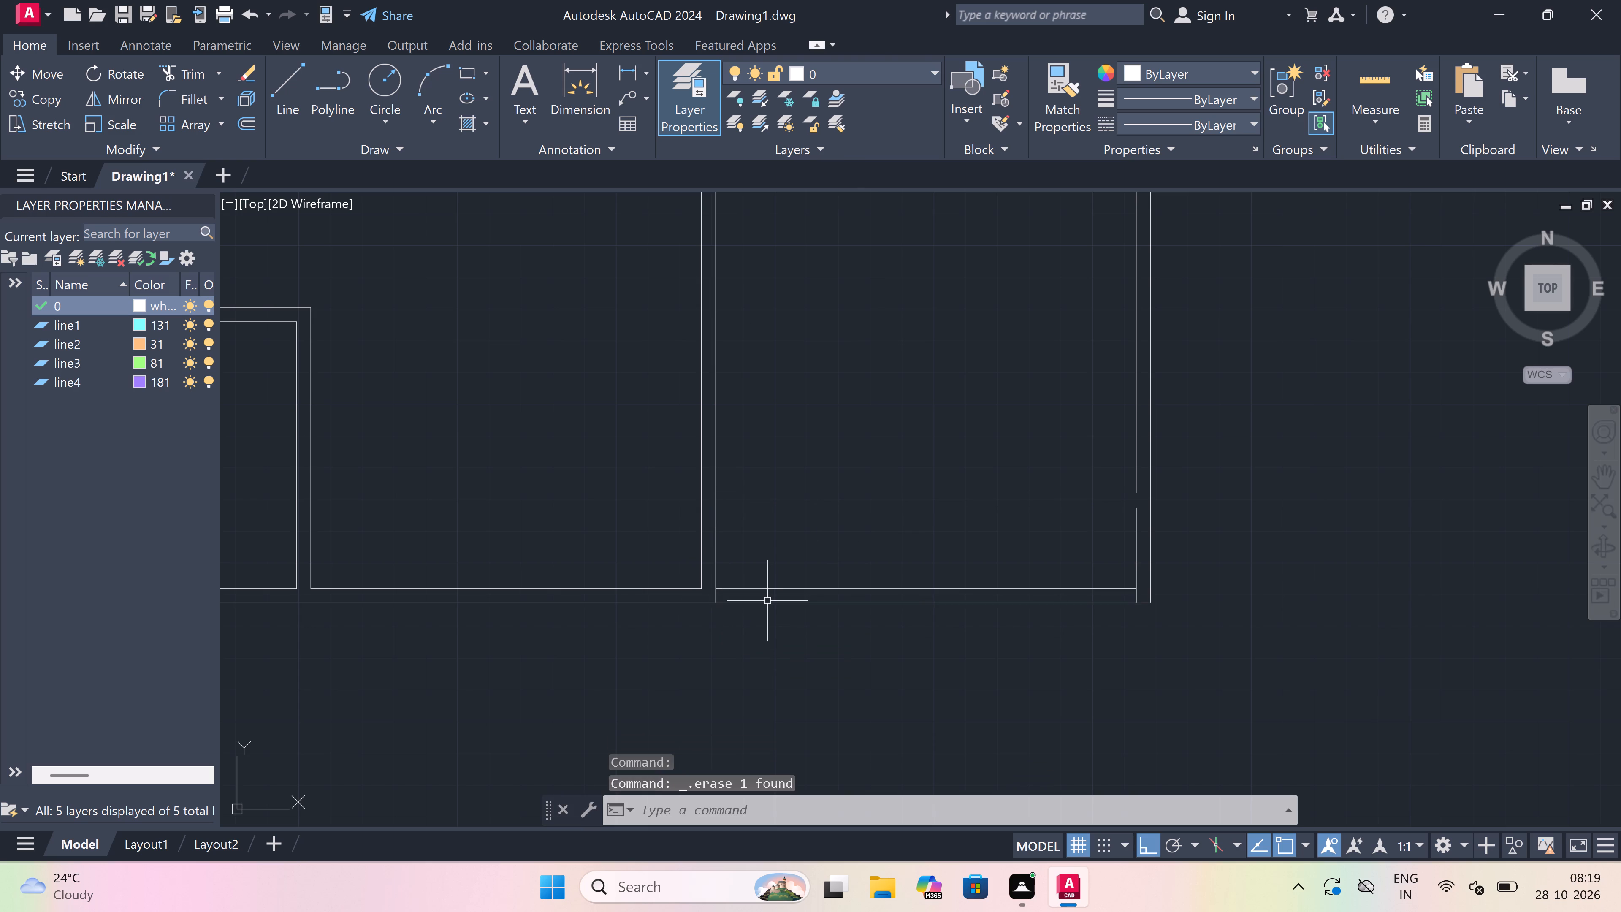
# Extend the outer right wall's inner line down to the bottom wall's upper line.
pyautogui.press('e')
pyautogui.press('x')
pyautogui.press('space')
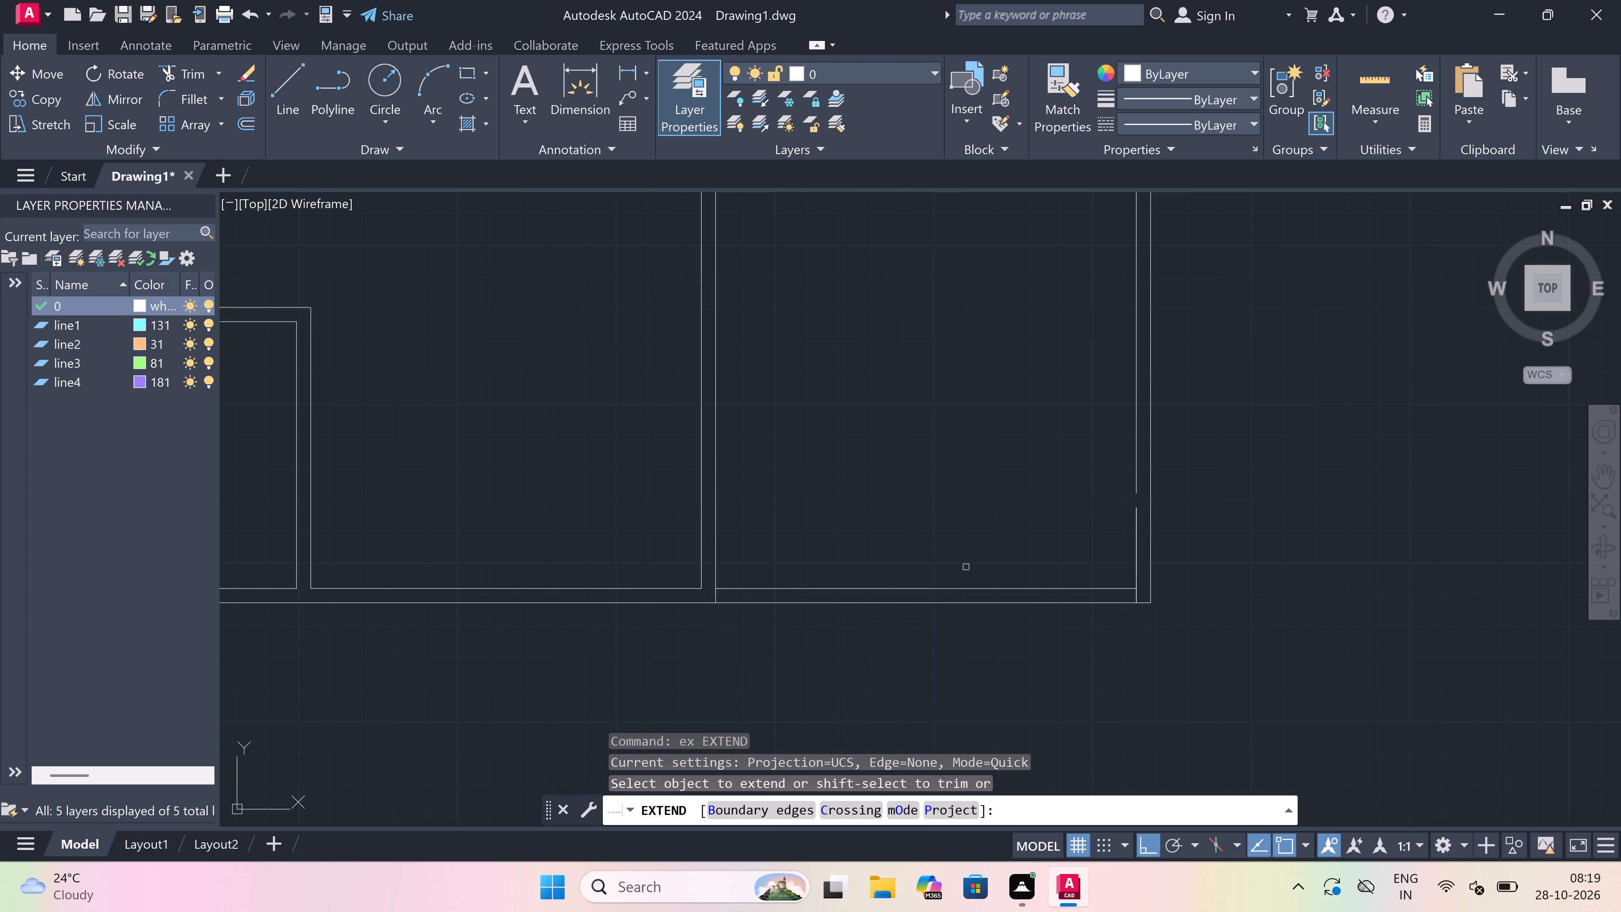
pyautogui.click(1134, 457)
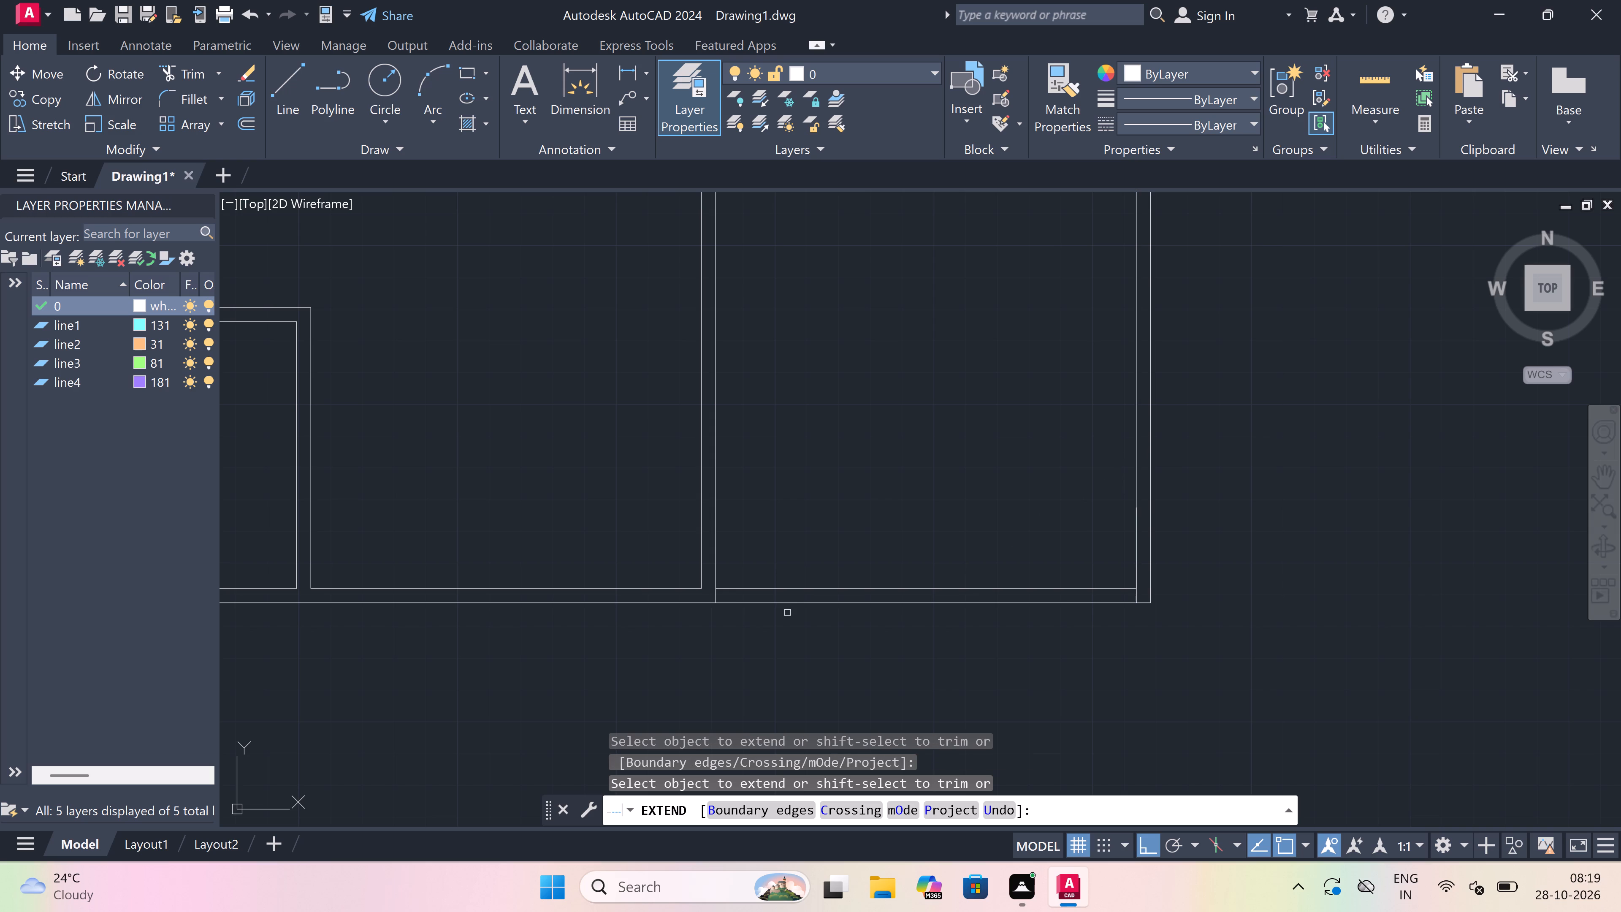
pyautogui.press('Escape')
# Trim the vertical line stubs crossing the bottom wall's thickness at both lower corners of the bottom-right room.
pyautogui.write('tr')
pyautogui.press('space')
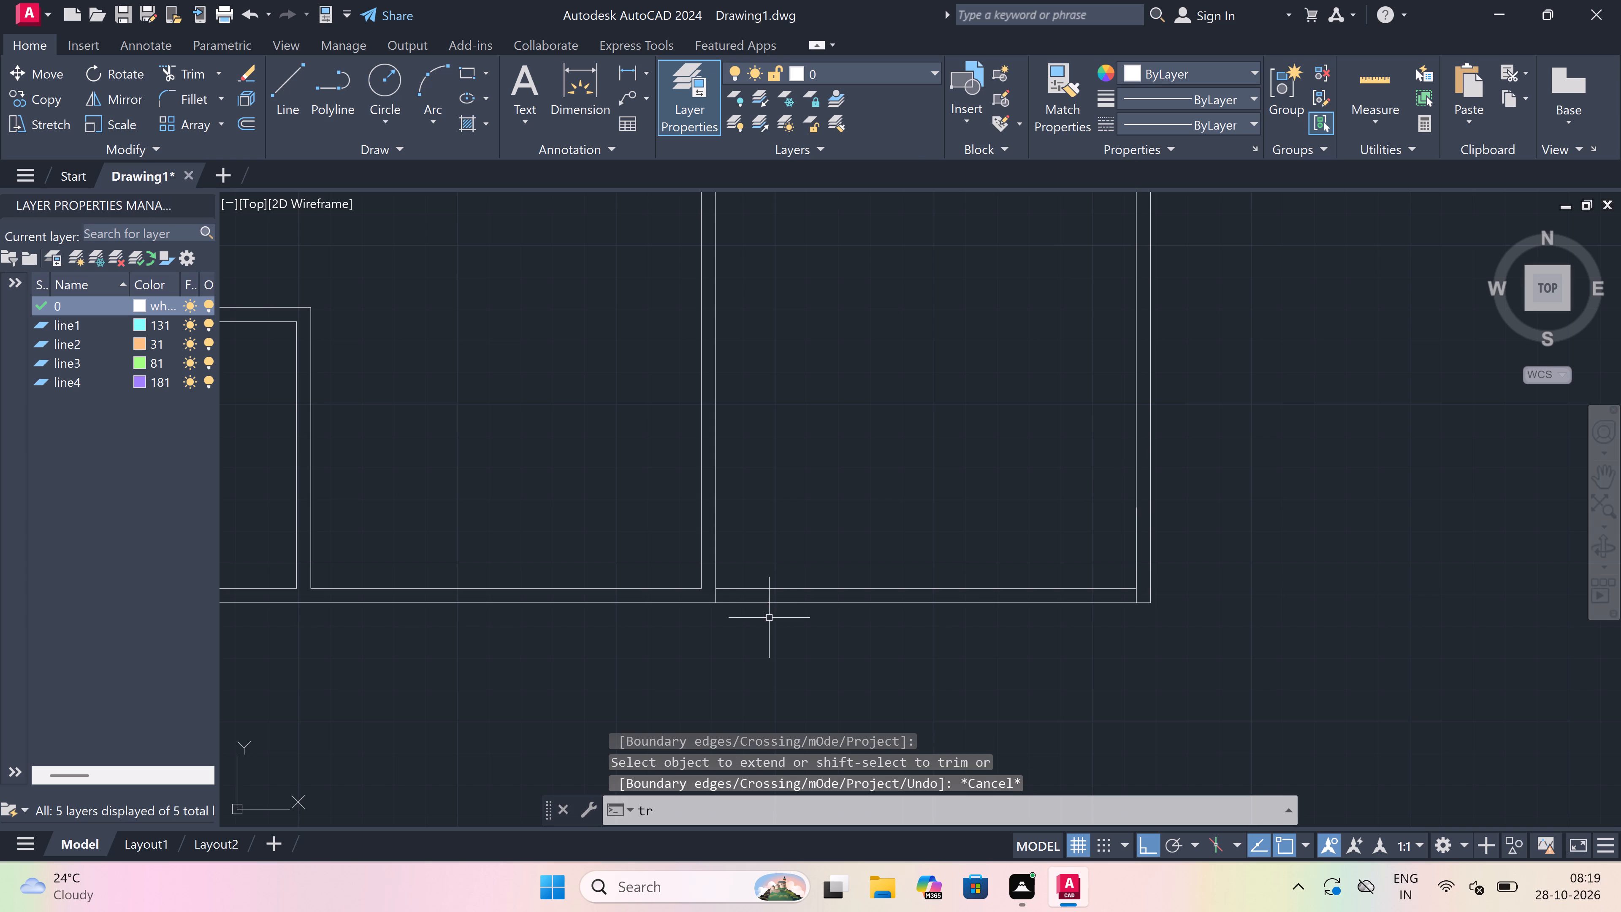
pyautogui.scroll(2, 713, 598)
pyautogui.click(711, 589)
pyautogui.scroll(-3, 752, 581)
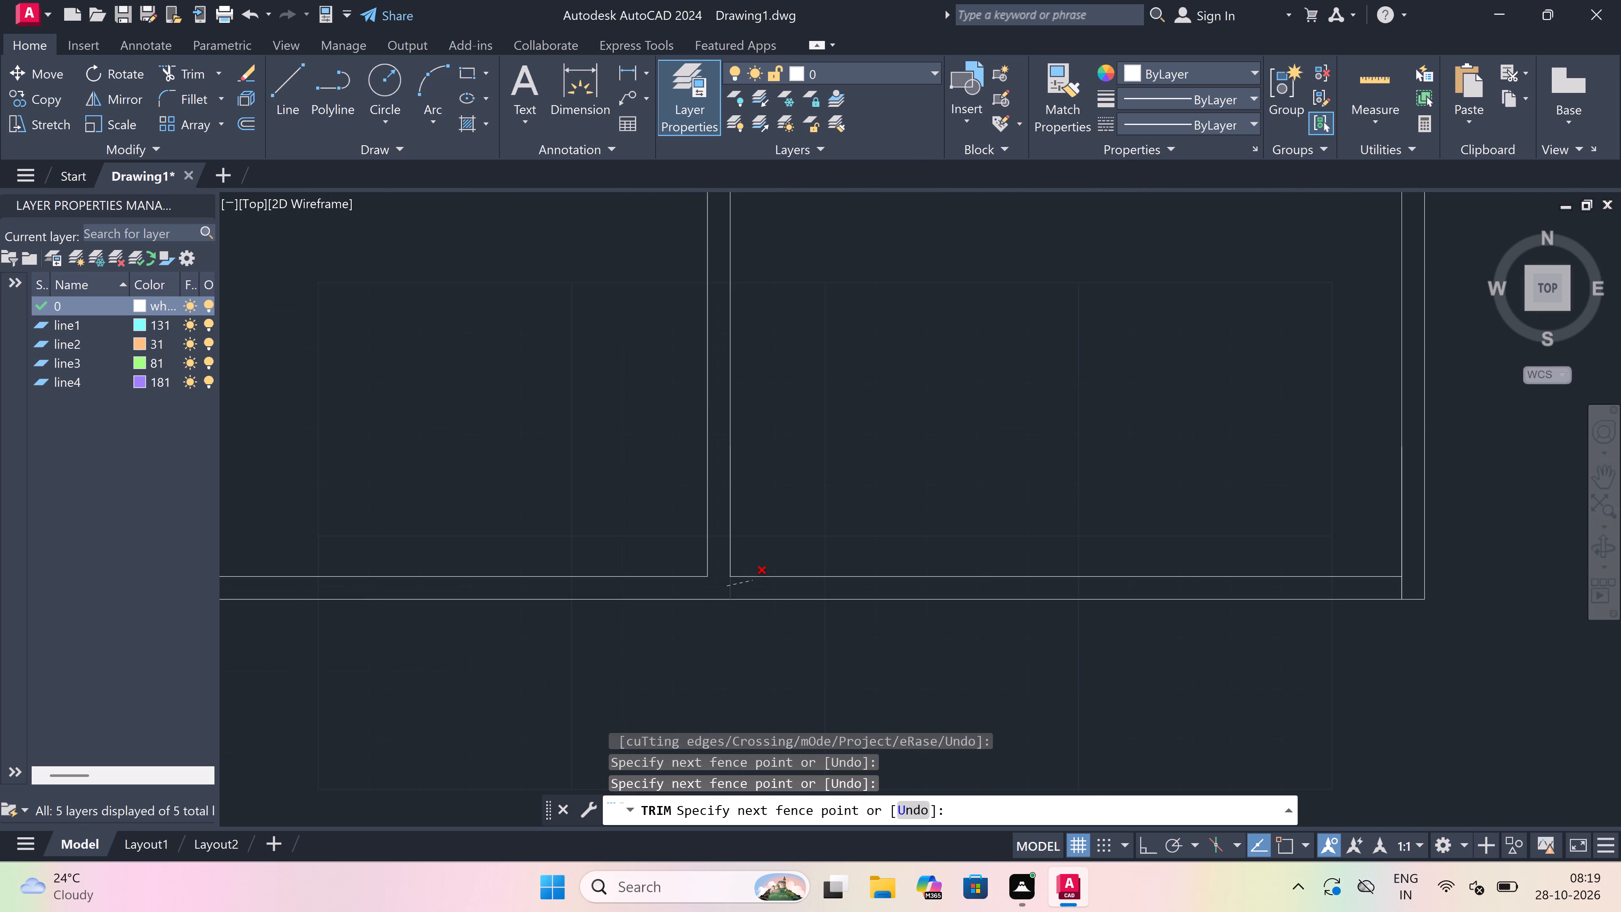
pyautogui.scroll(3, 1009, 580)
pyautogui.click(1007, 578)
pyautogui.press('Escape')
pyautogui.scroll(-1, 827, 674)
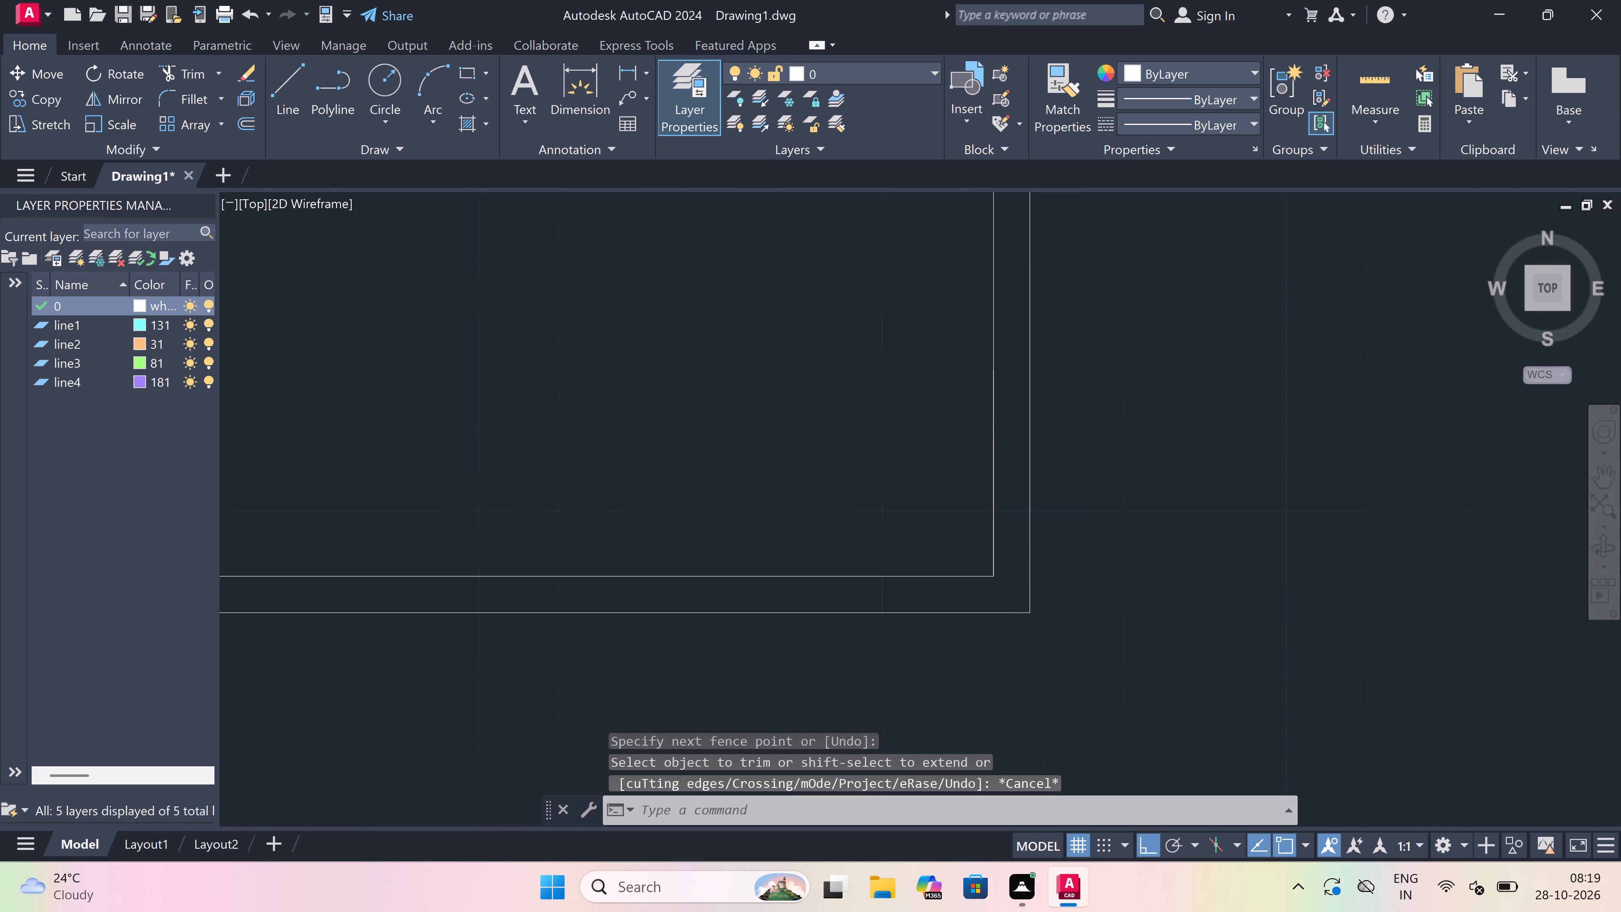
pyautogui.scroll(-4, 827, 674)
pyautogui.scroll(1, 743, 469)
pyautogui.scroll(-1, 743, 469)
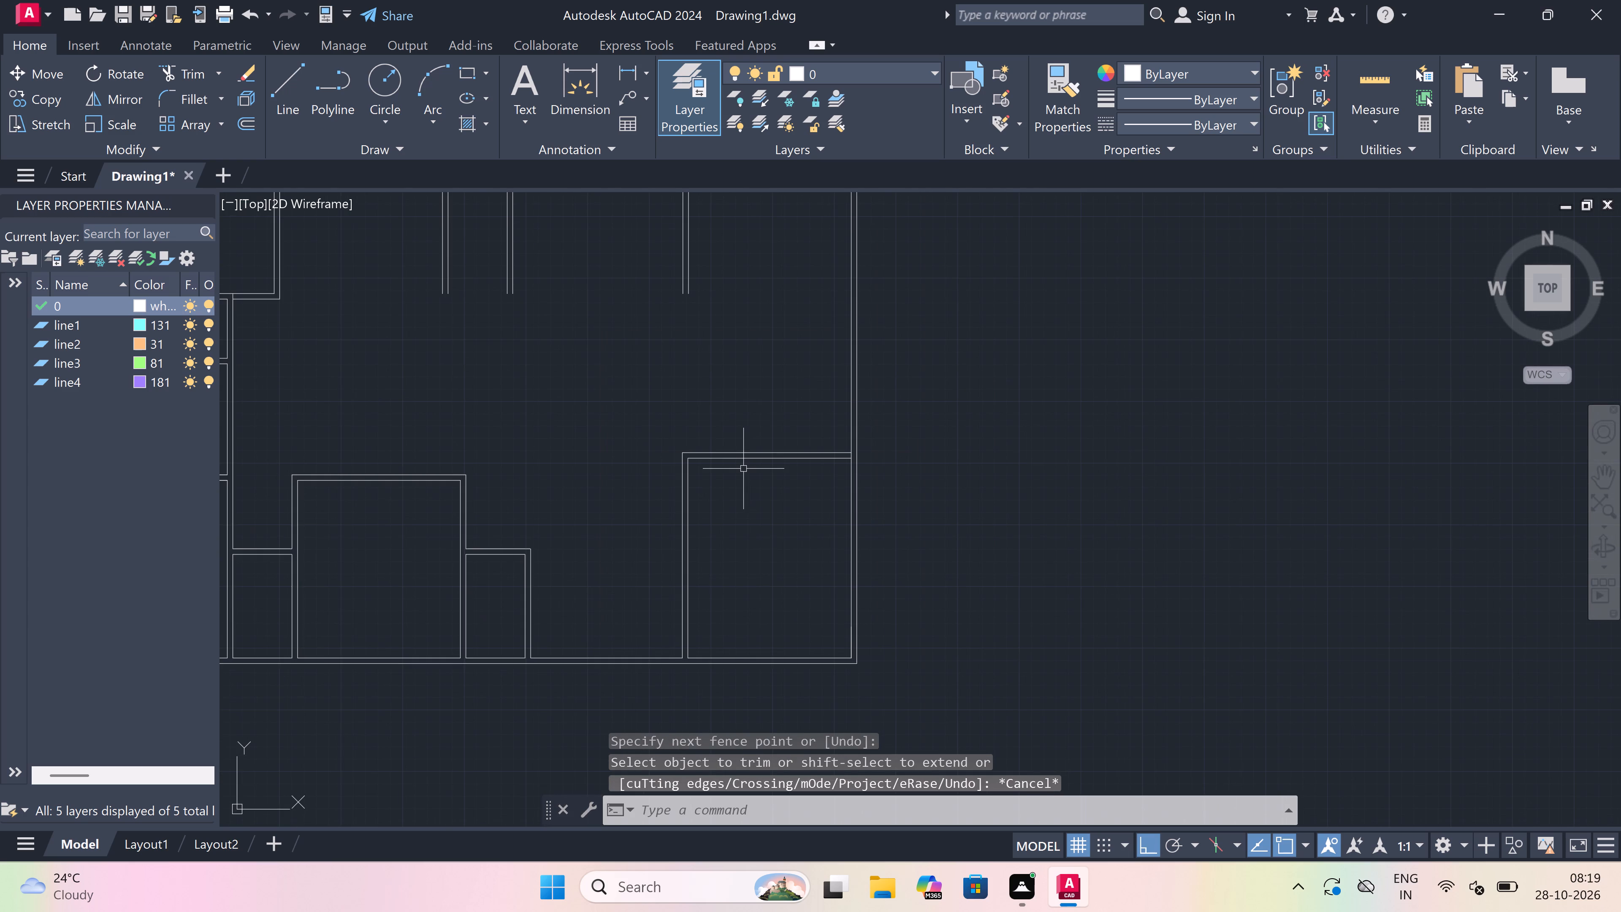
# Draw a 4.5" thick double-line wall across the bottom-right room, 11' above its lower inner corner, spanning to the left wall's outer line.
pyautogui.press('l')
pyautogui.press('space')
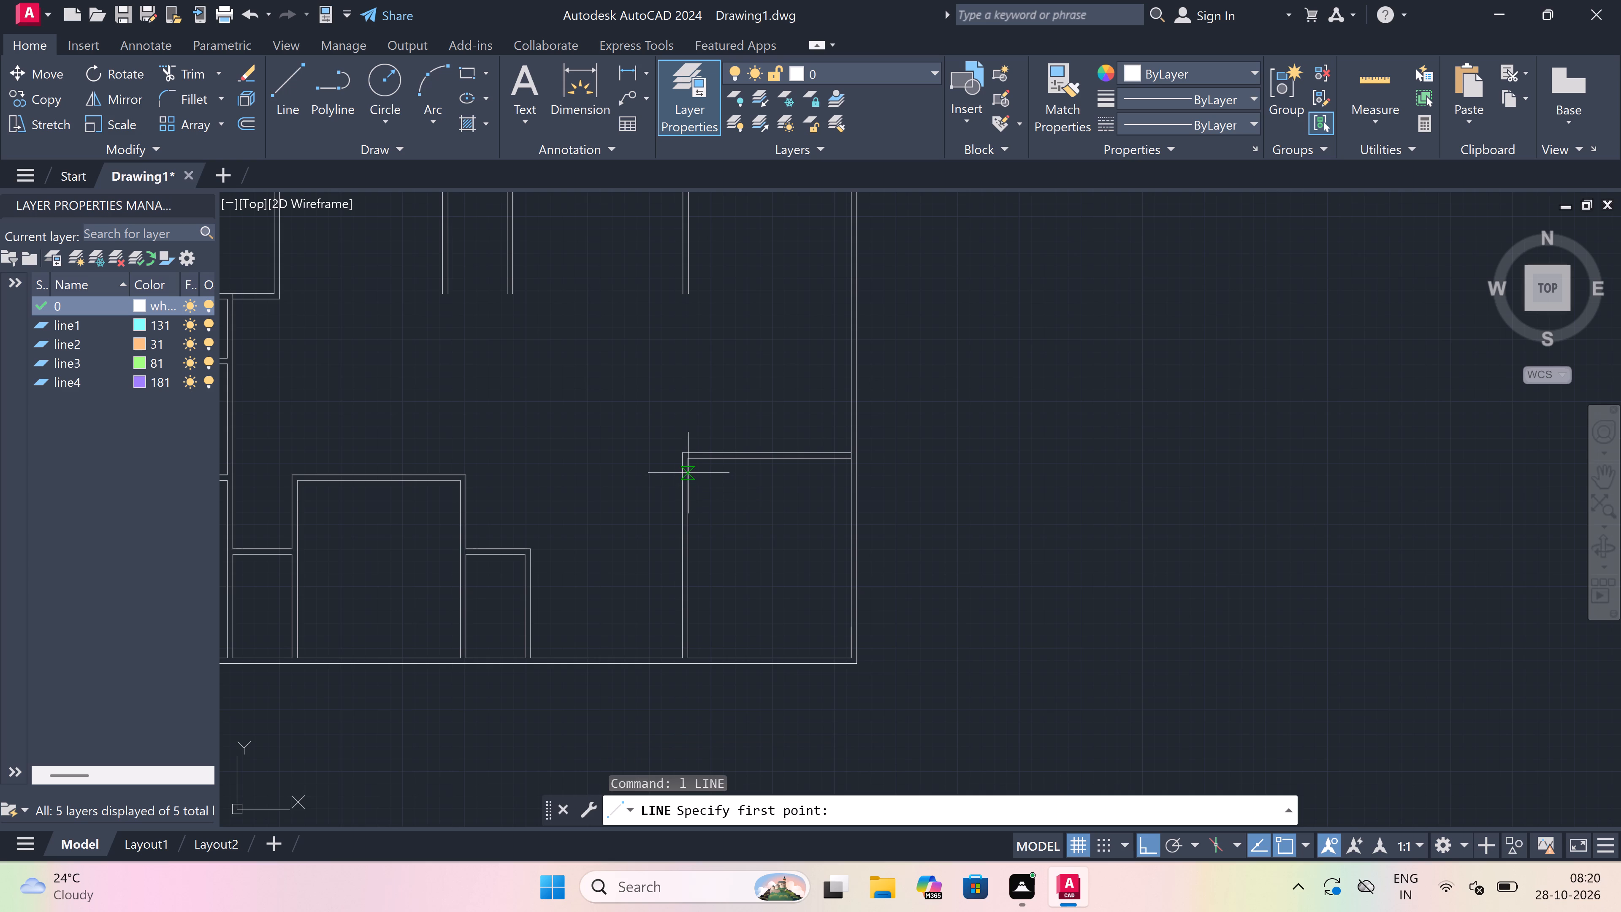
pyautogui.scroll(1, 845, 600)
pyautogui.moveTo(854, 695); pyautogui.dragTo(837, 579)
pyautogui.write("11'")
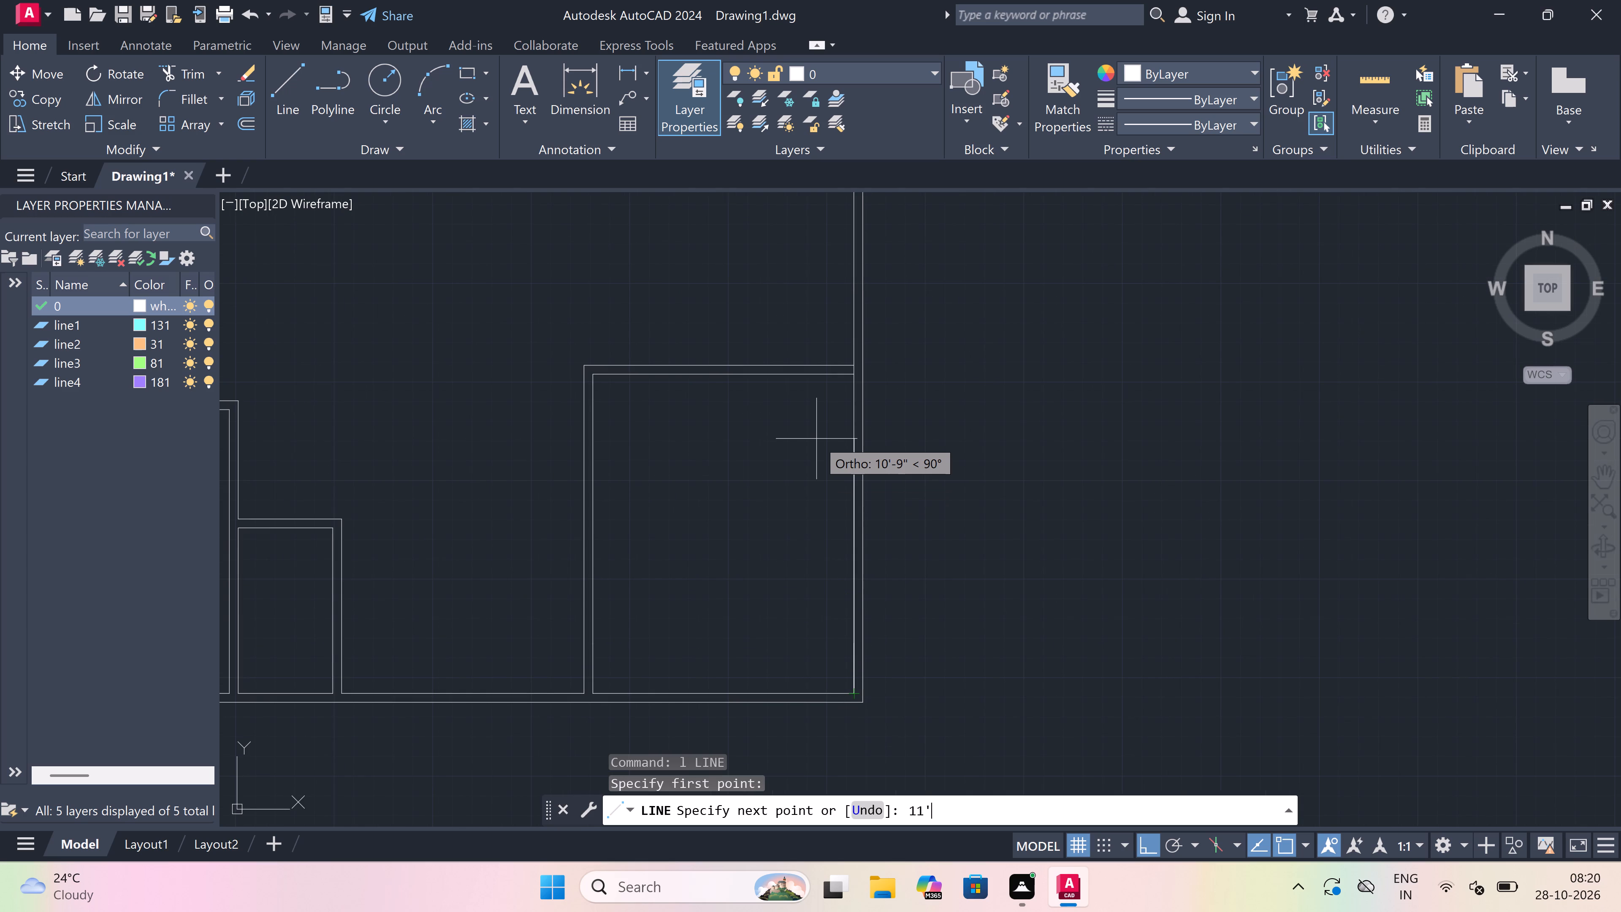
pyautogui.press('space')
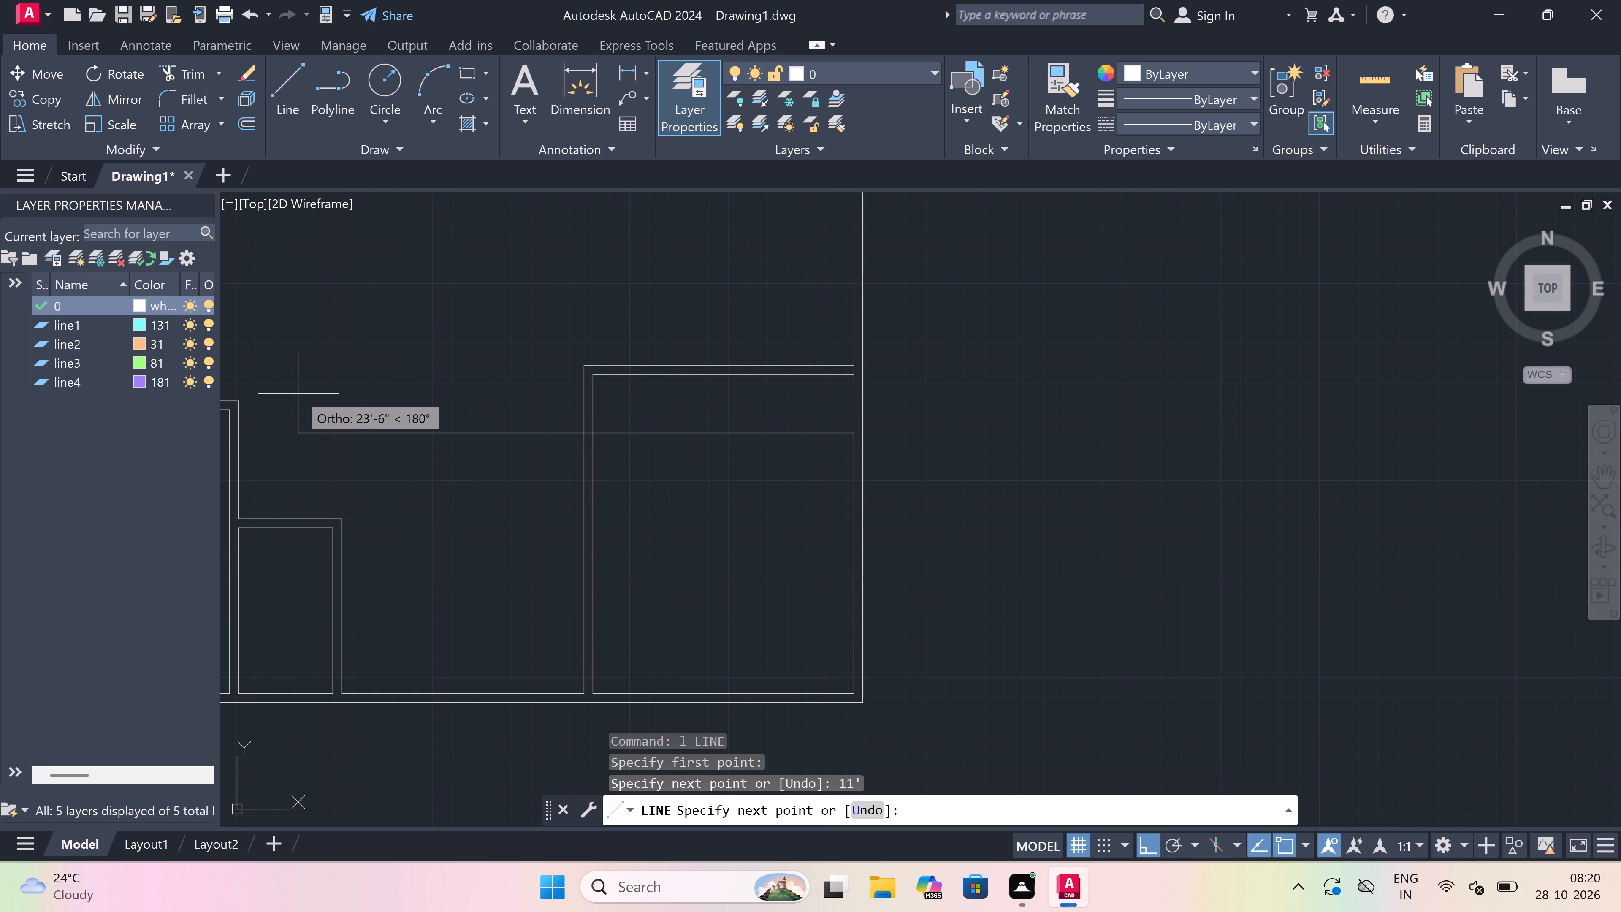
pyautogui.scroll(1, 583, 426)
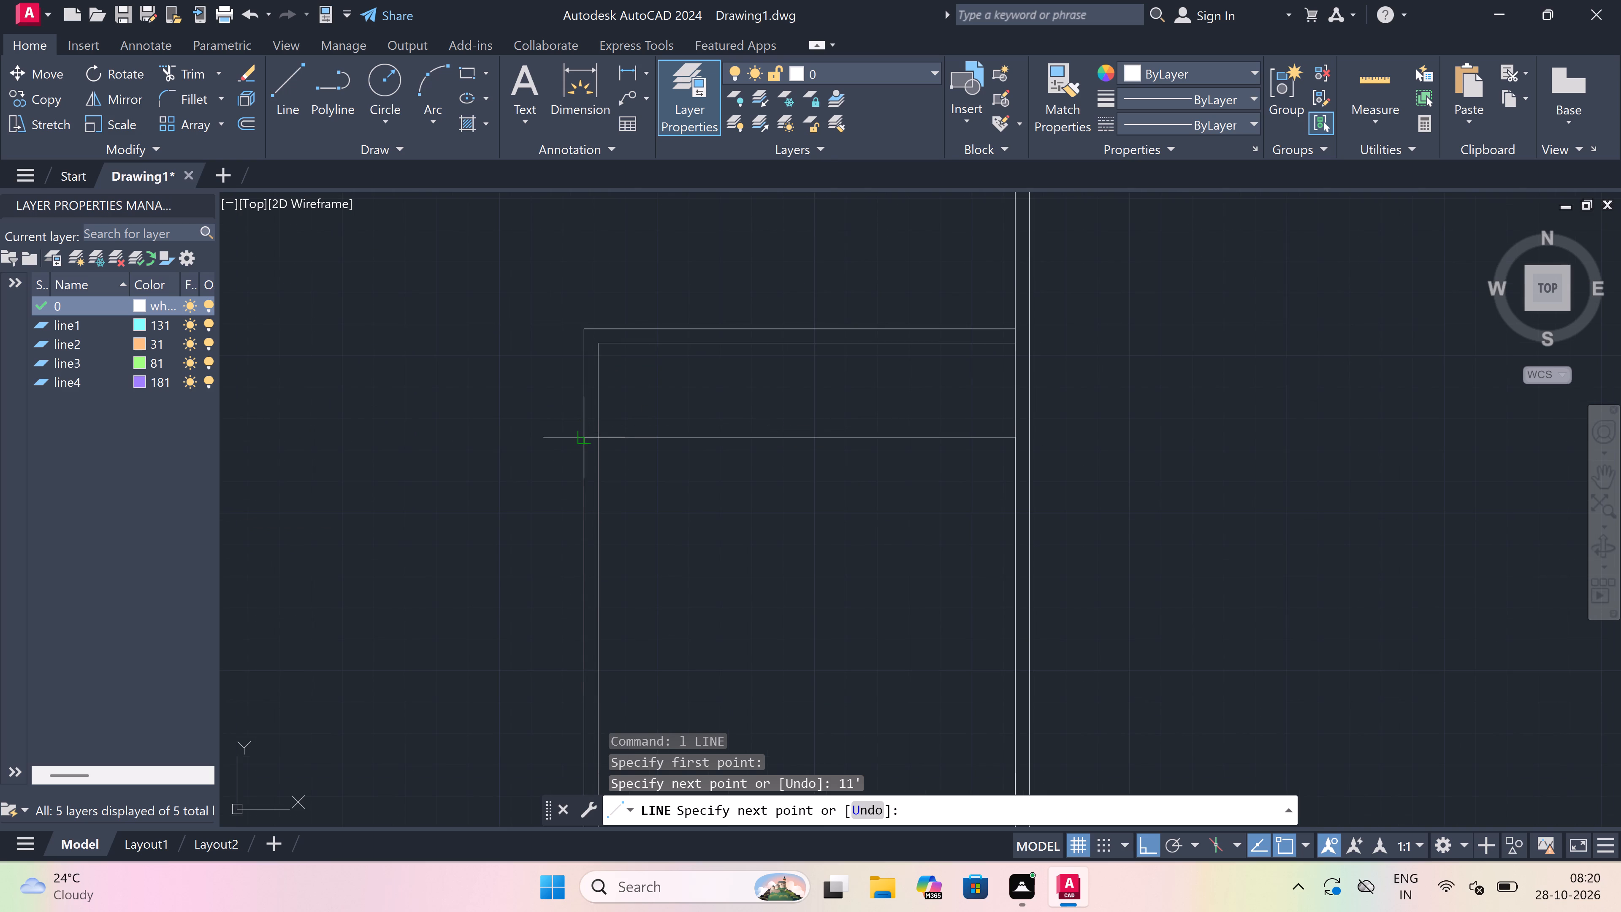
pyautogui.click(587, 438)
pyautogui.write('4.5"')
pyautogui.press('space')
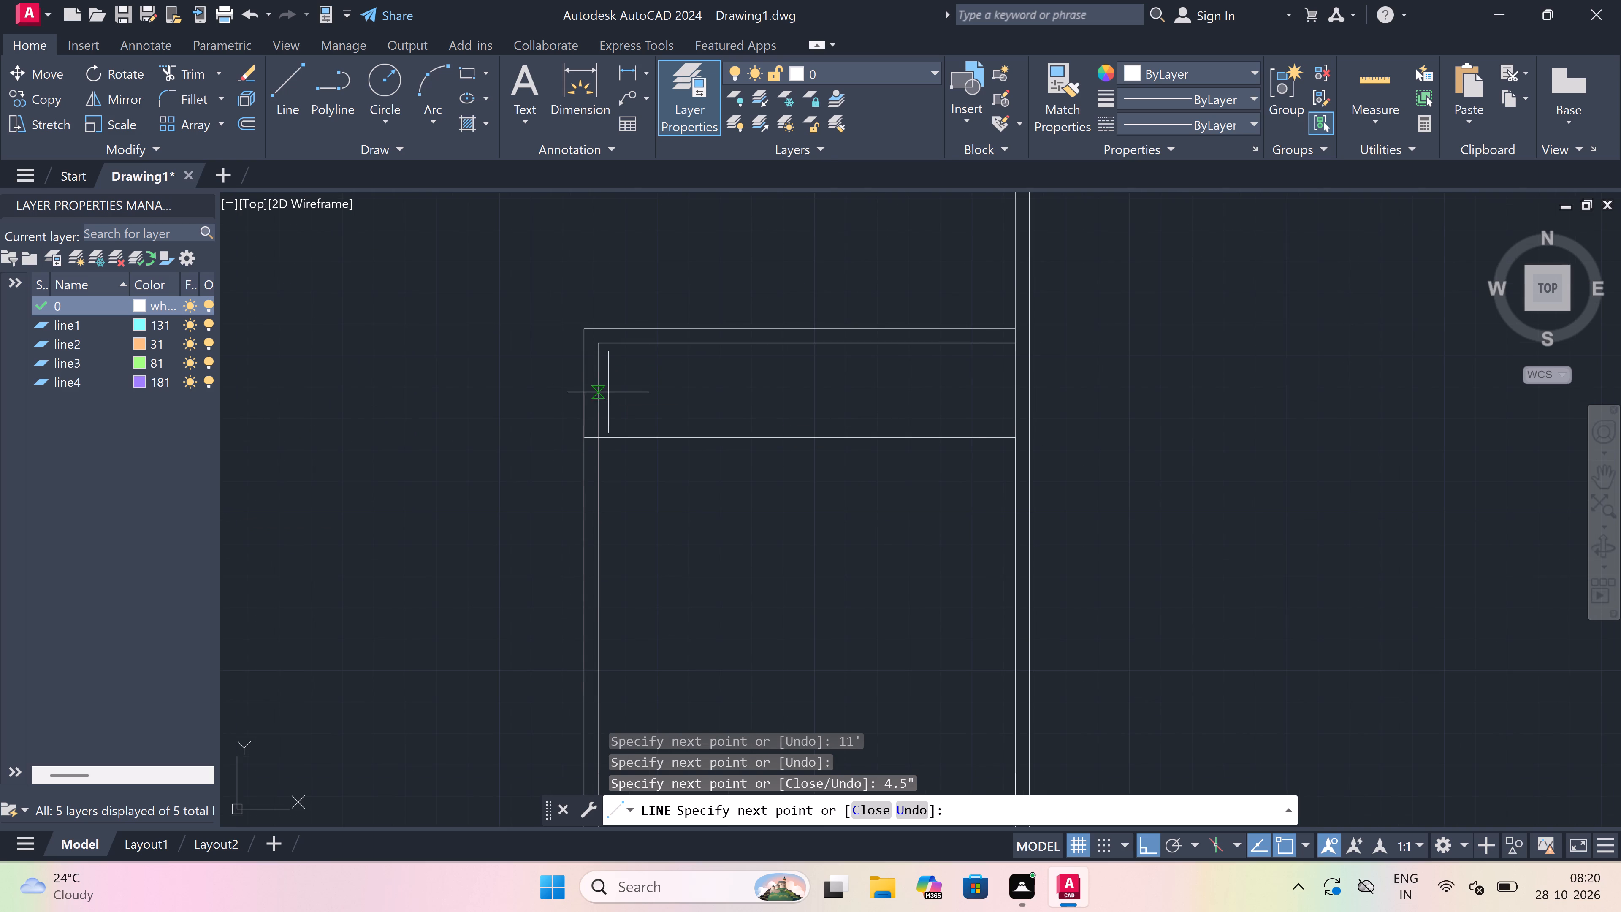
pyautogui.scroll(2, 1006, 415)
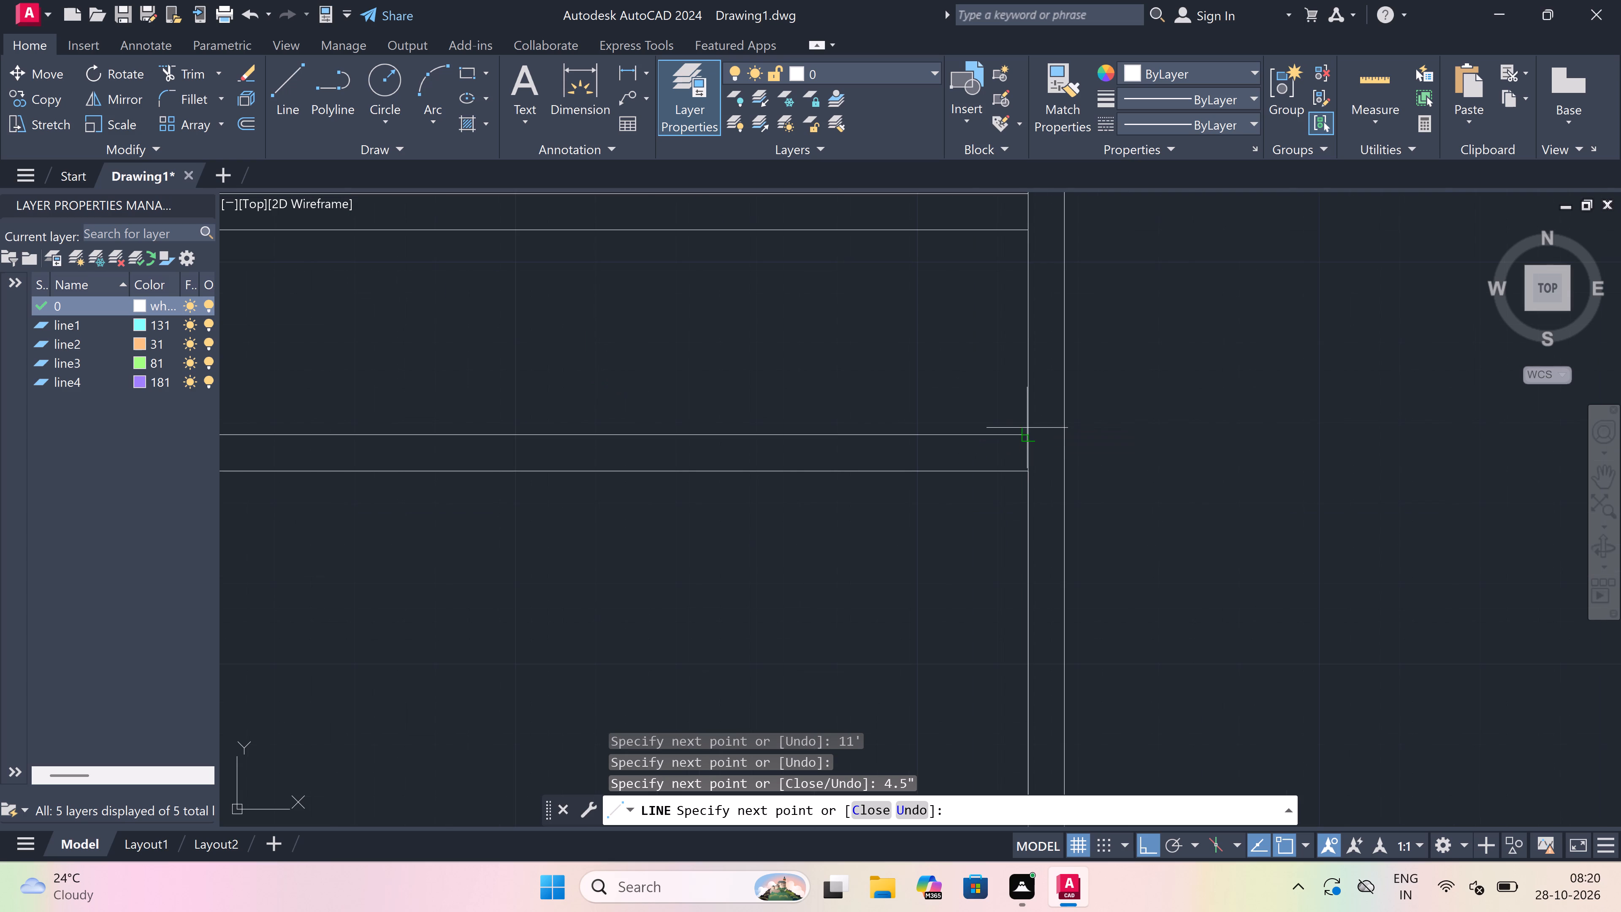
pyautogui.click(1034, 432)
pyautogui.press('Escape')
# Trim away the bottom-right room's old top wall and the left wall's lines above the new horizontal wall.
pyautogui.scroll(-4, 869, 475)
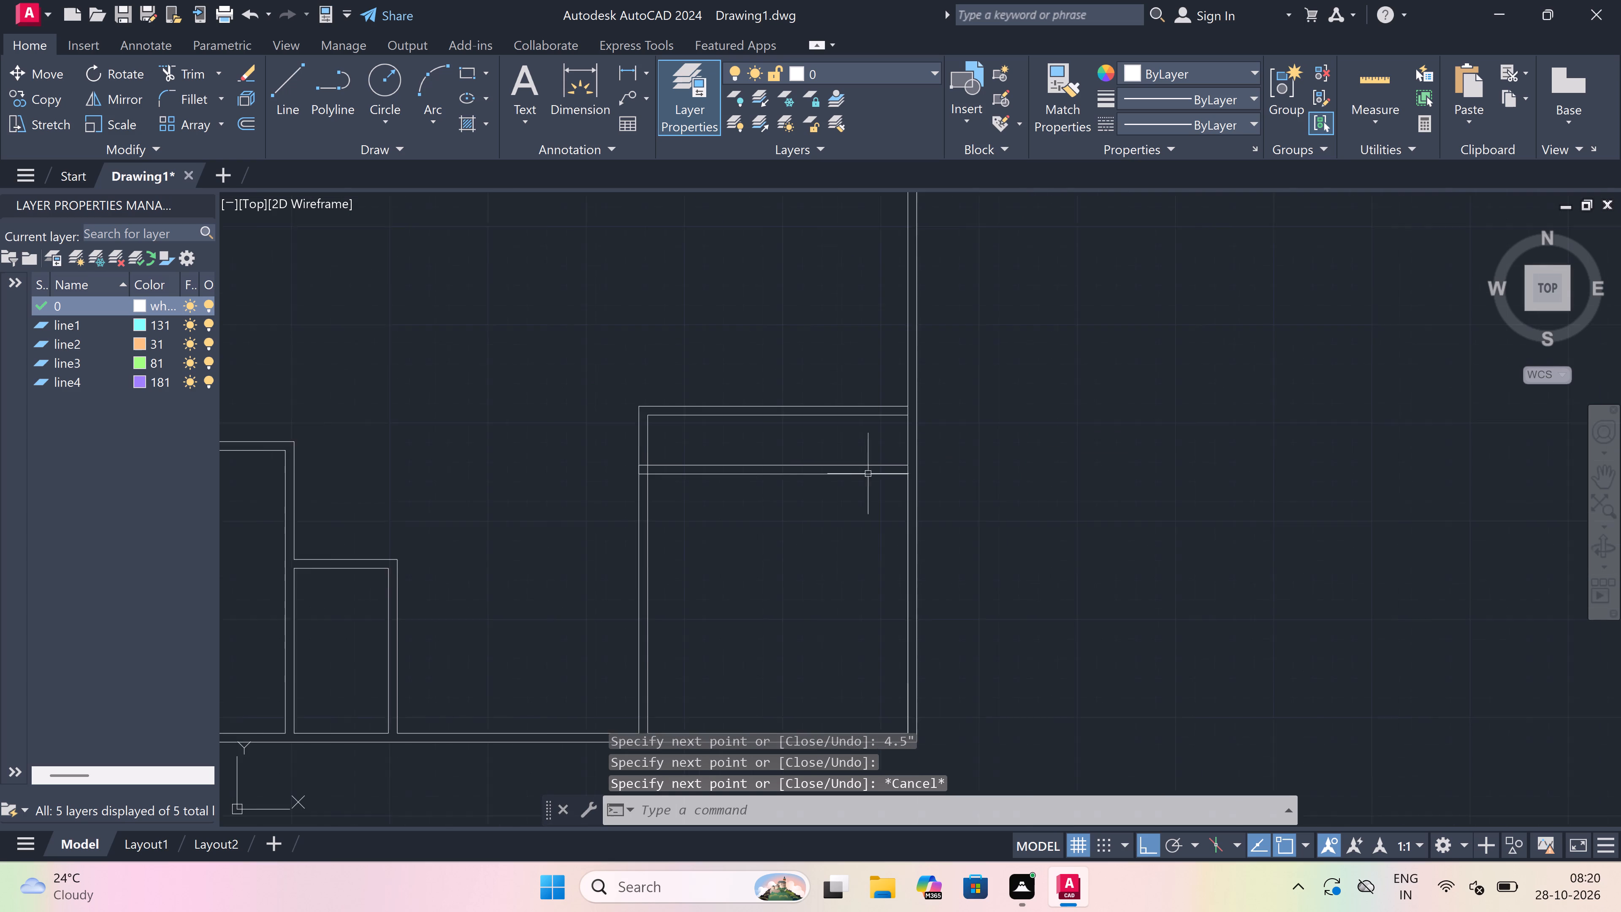
pyautogui.scroll(2, 741, 439)
pyautogui.write('tr')
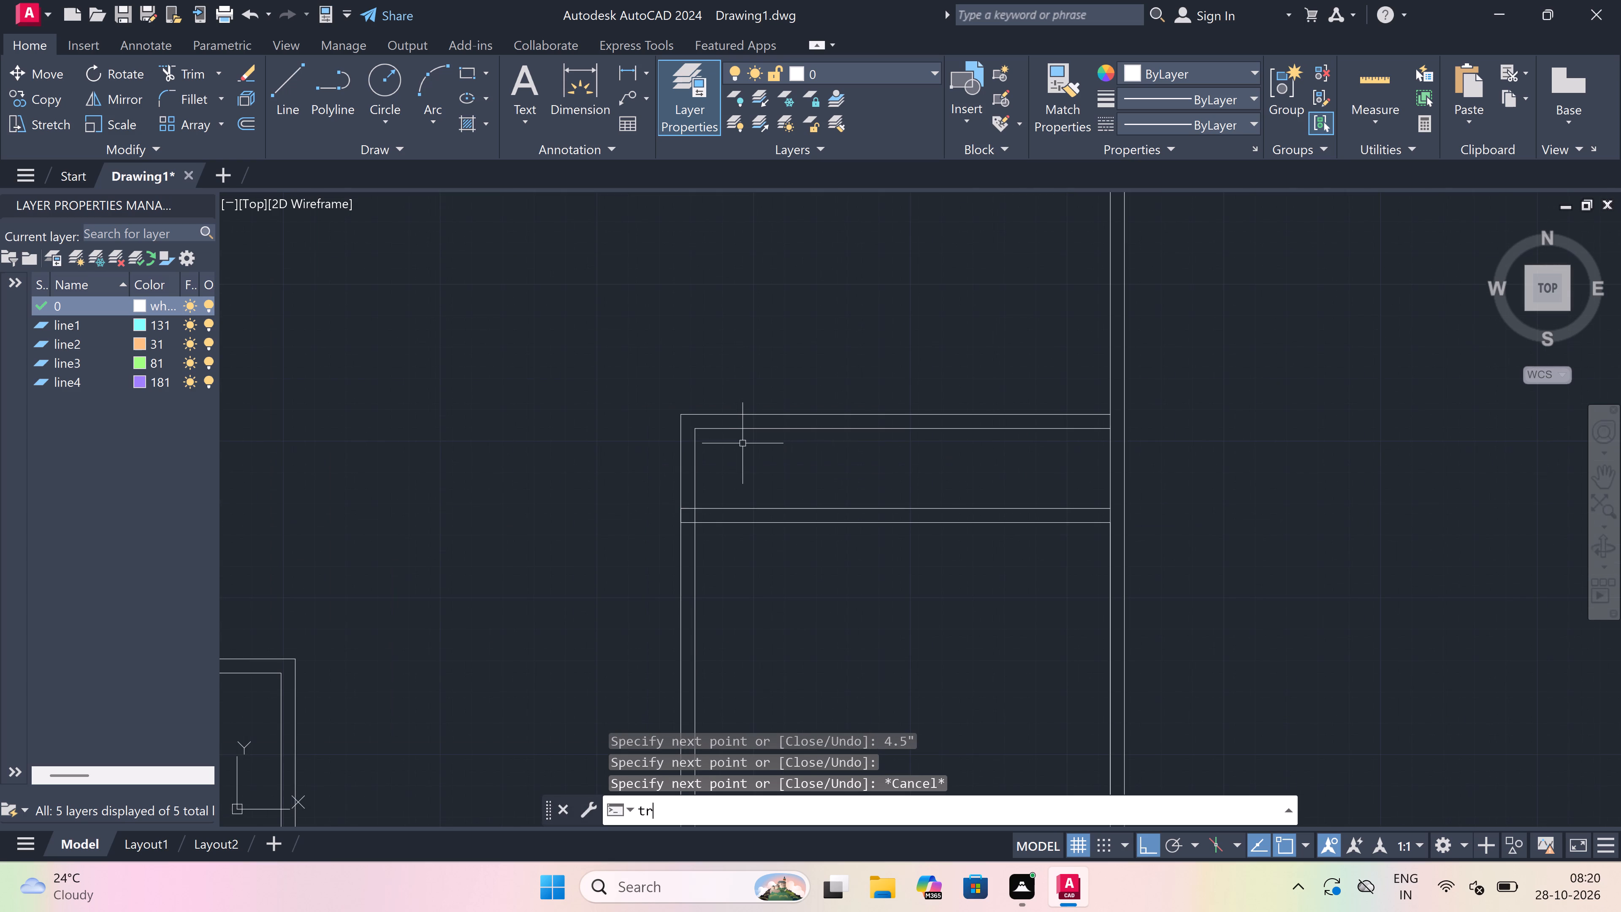
pyautogui.press('space')
pyautogui.click(743, 443)
pyautogui.moveTo(564, 501); pyautogui.dragTo(569, 499)
pyautogui.moveTo(851, 442); pyautogui.dragTo(852, 437)
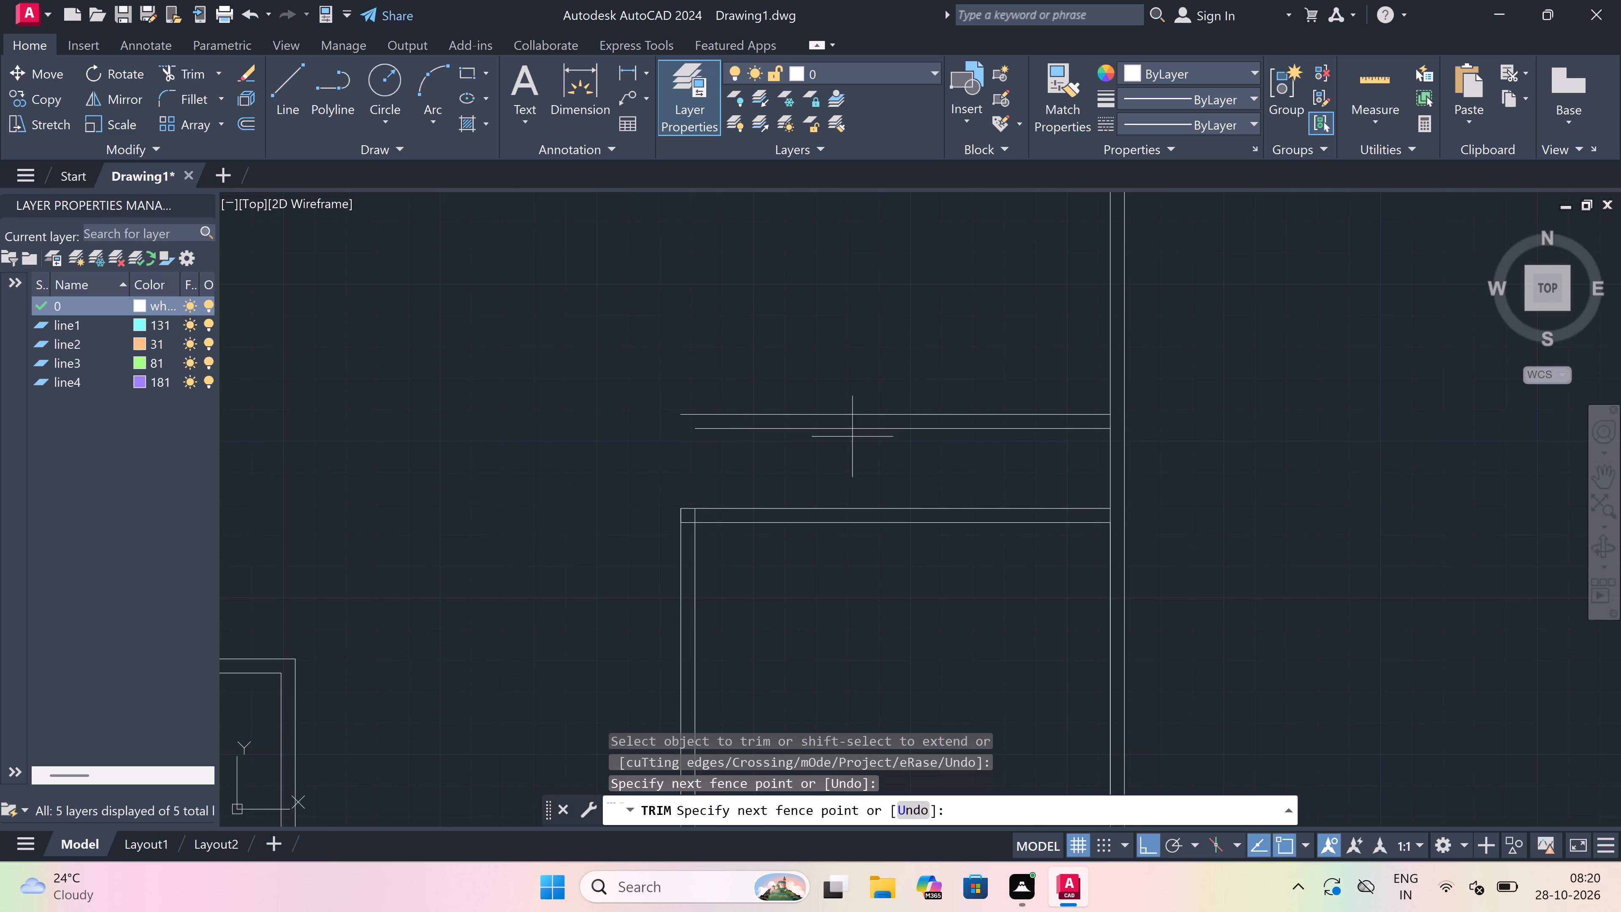
pyautogui.click(861, 370)
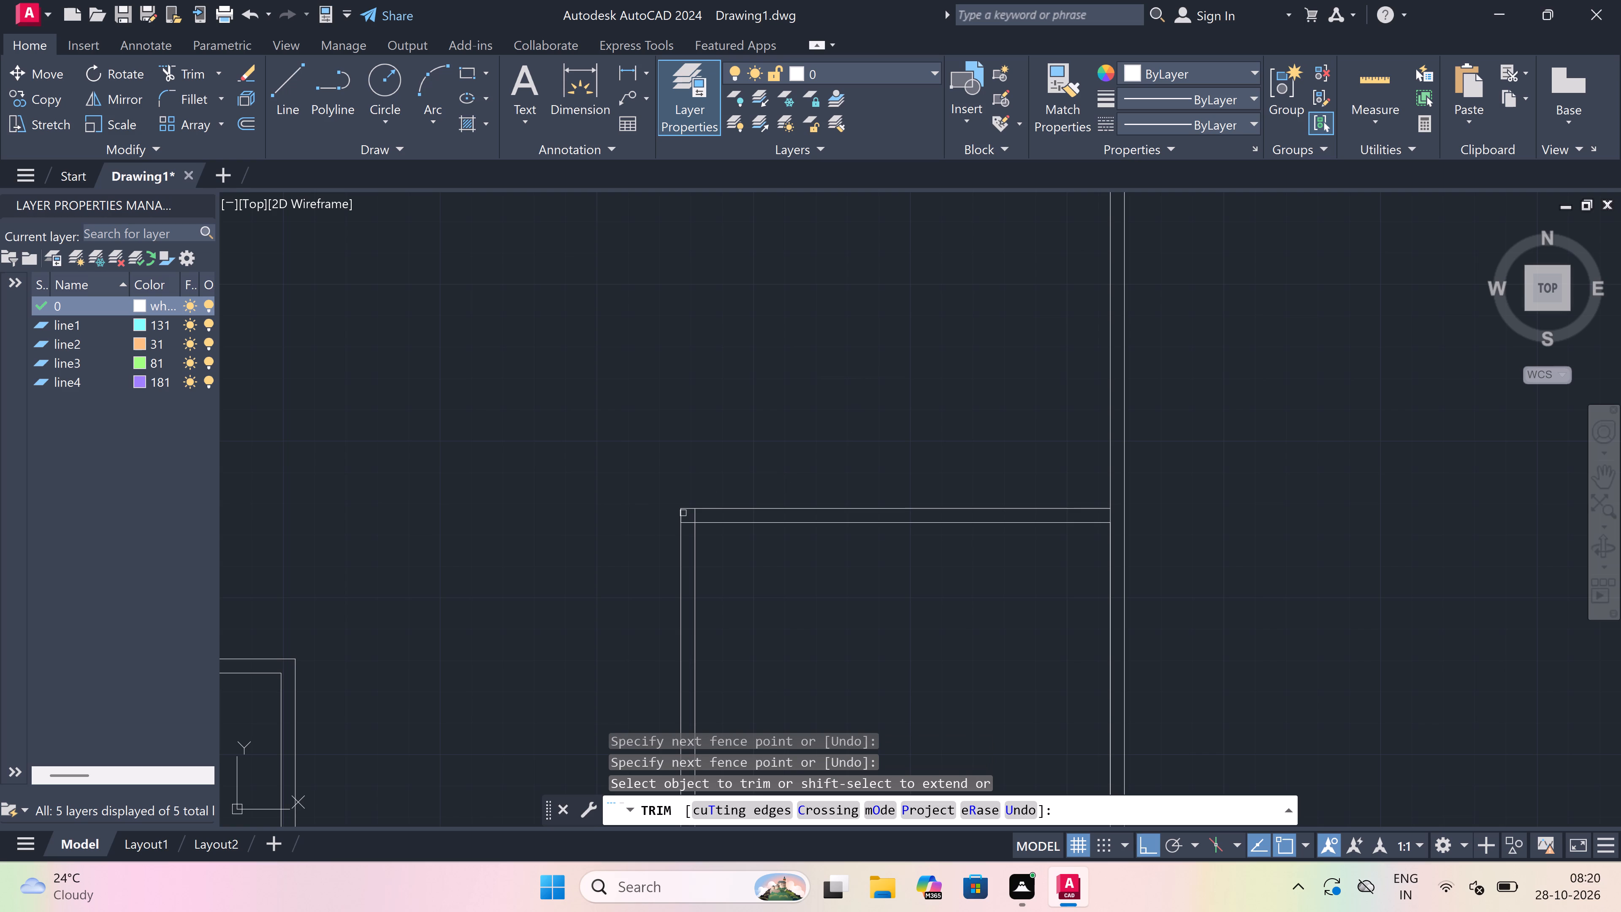
# Trim the line stubs inside the new wall's thickness at its upper-left corner and at the right wall junction.
pyautogui.scroll(3, 683, 516)
pyautogui.click(683, 516)
pyautogui.moveTo(695, 582); pyautogui.dragTo(695, 581)
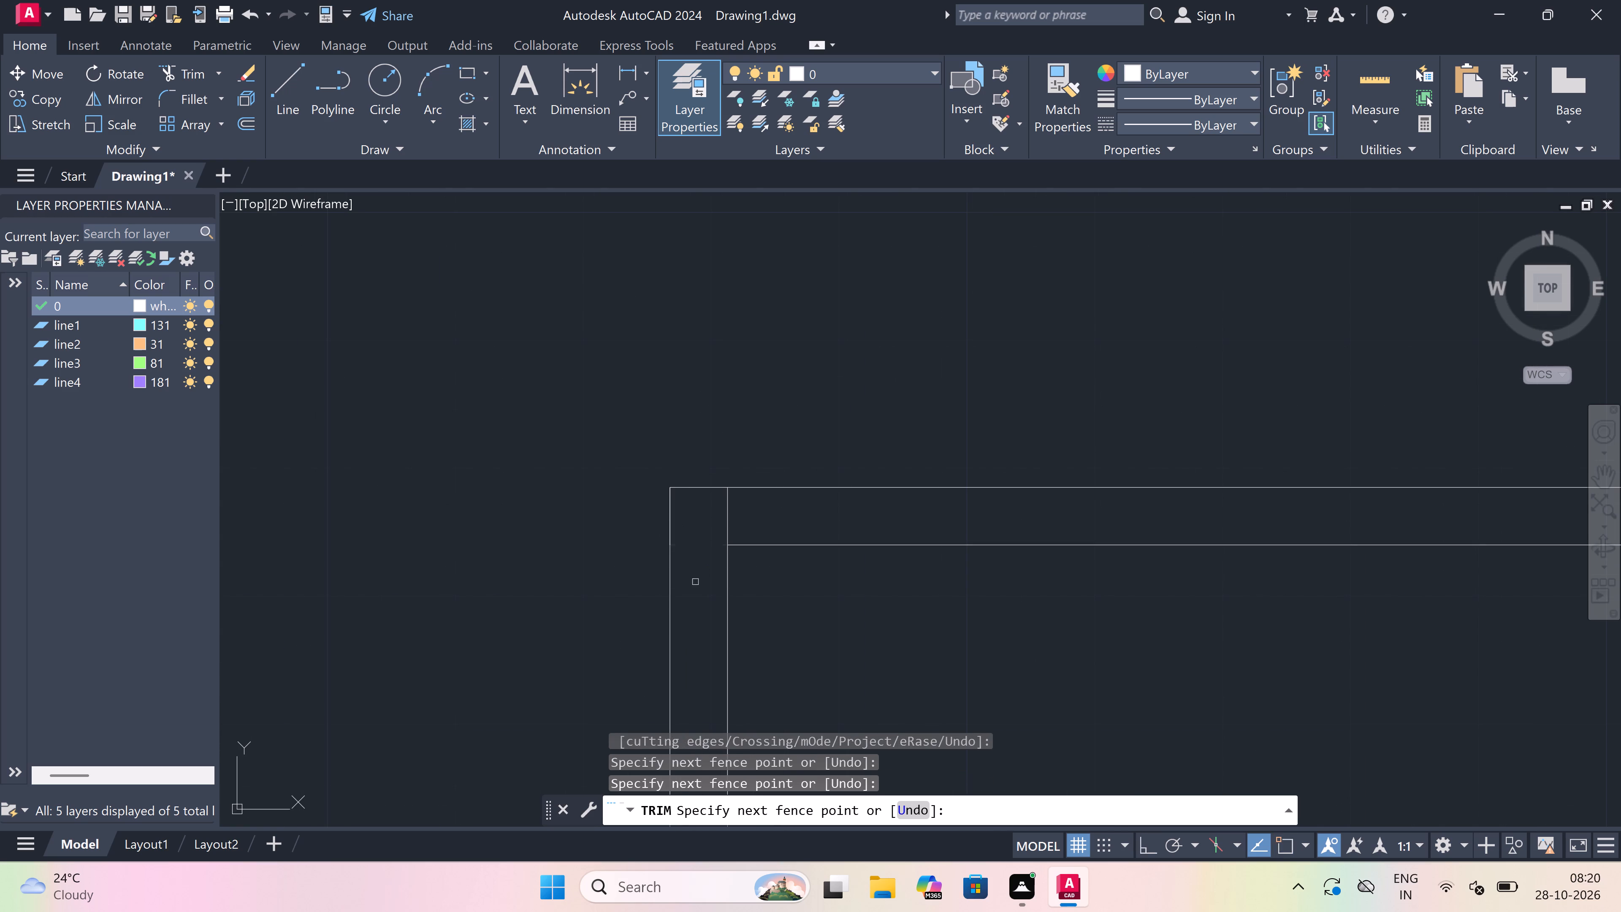
pyautogui.moveTo(695, 581); pyautogui.dragTo(692, 571)
pyautogui.click(700, 518)
pyautogui.click(801, 511)
pyautogui.scroll(-4, 703, 520)
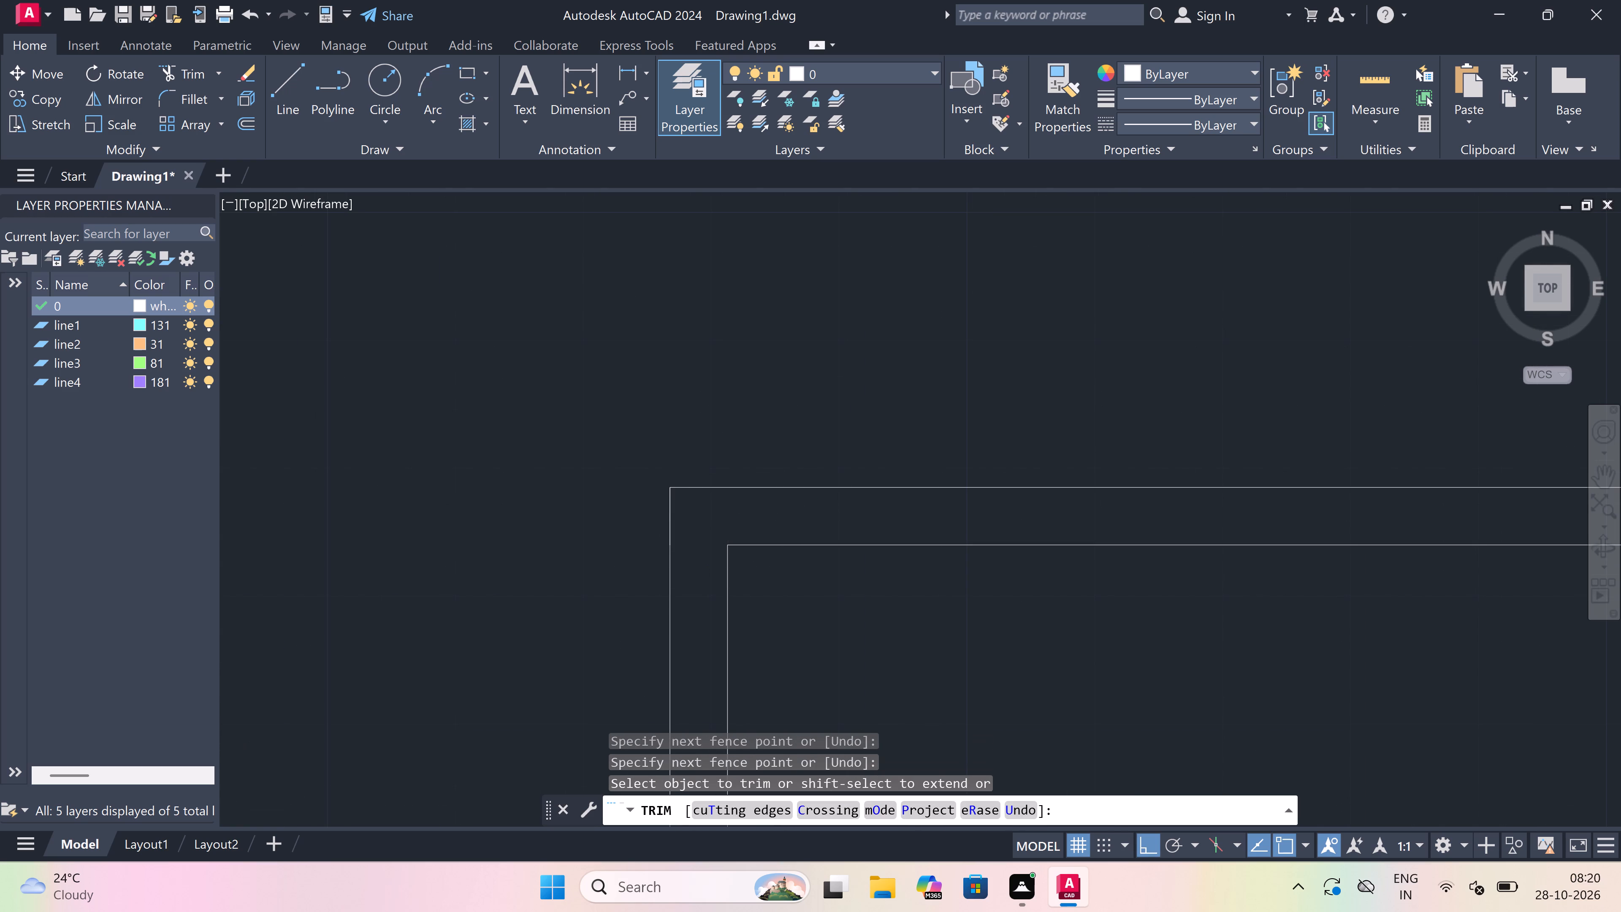
pyautogui.scroll(3, 972, 518)
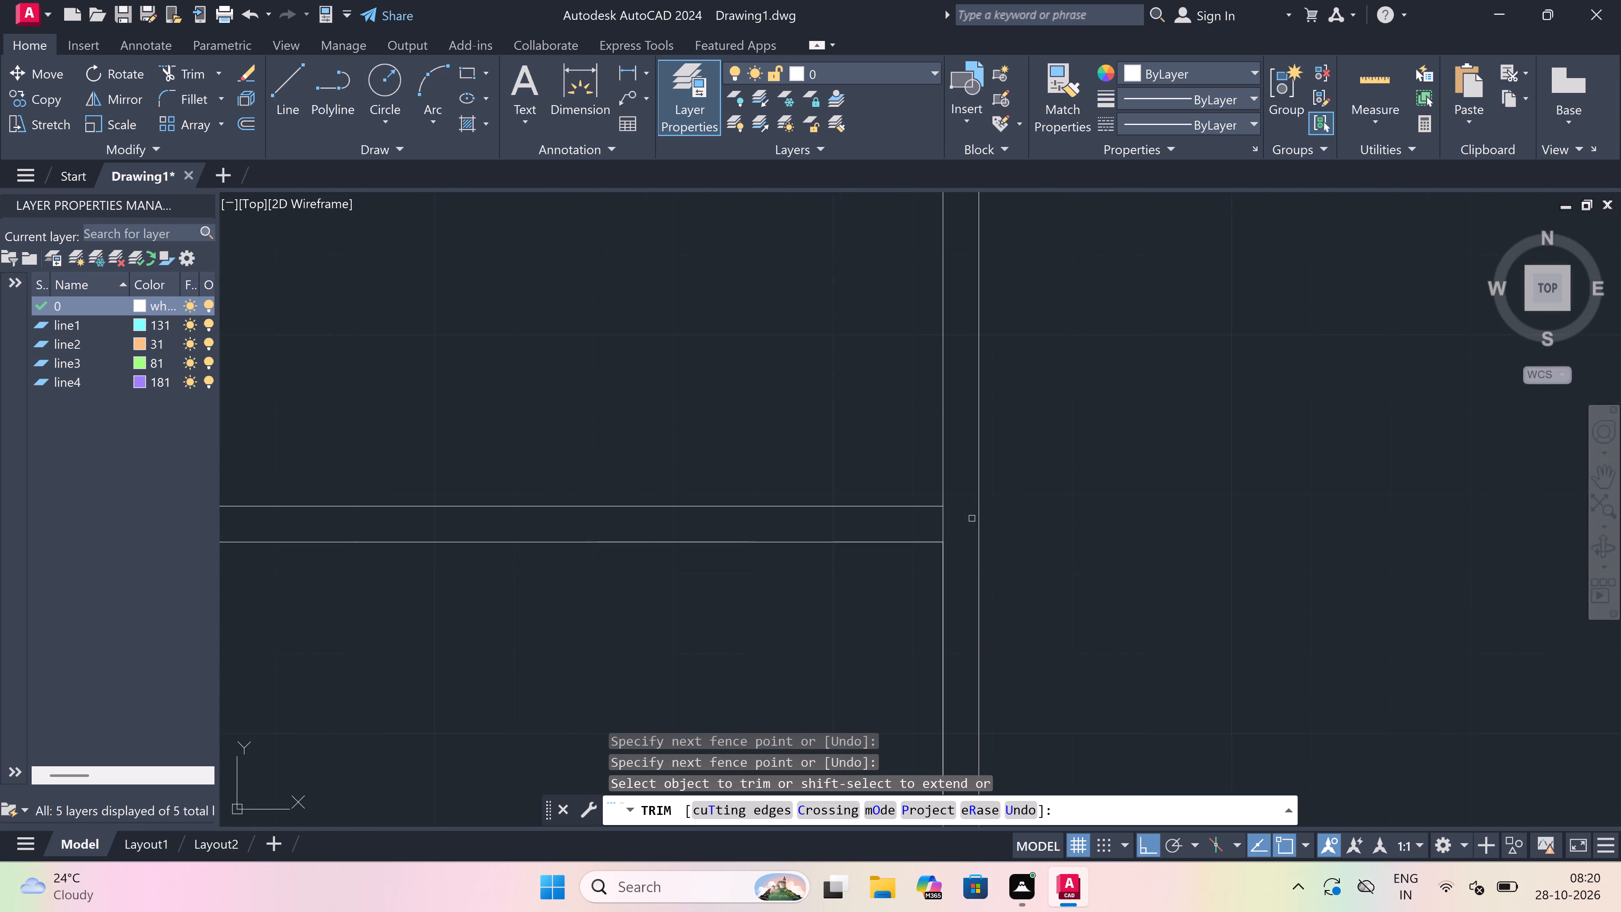
pyautogui.click(932, 518)
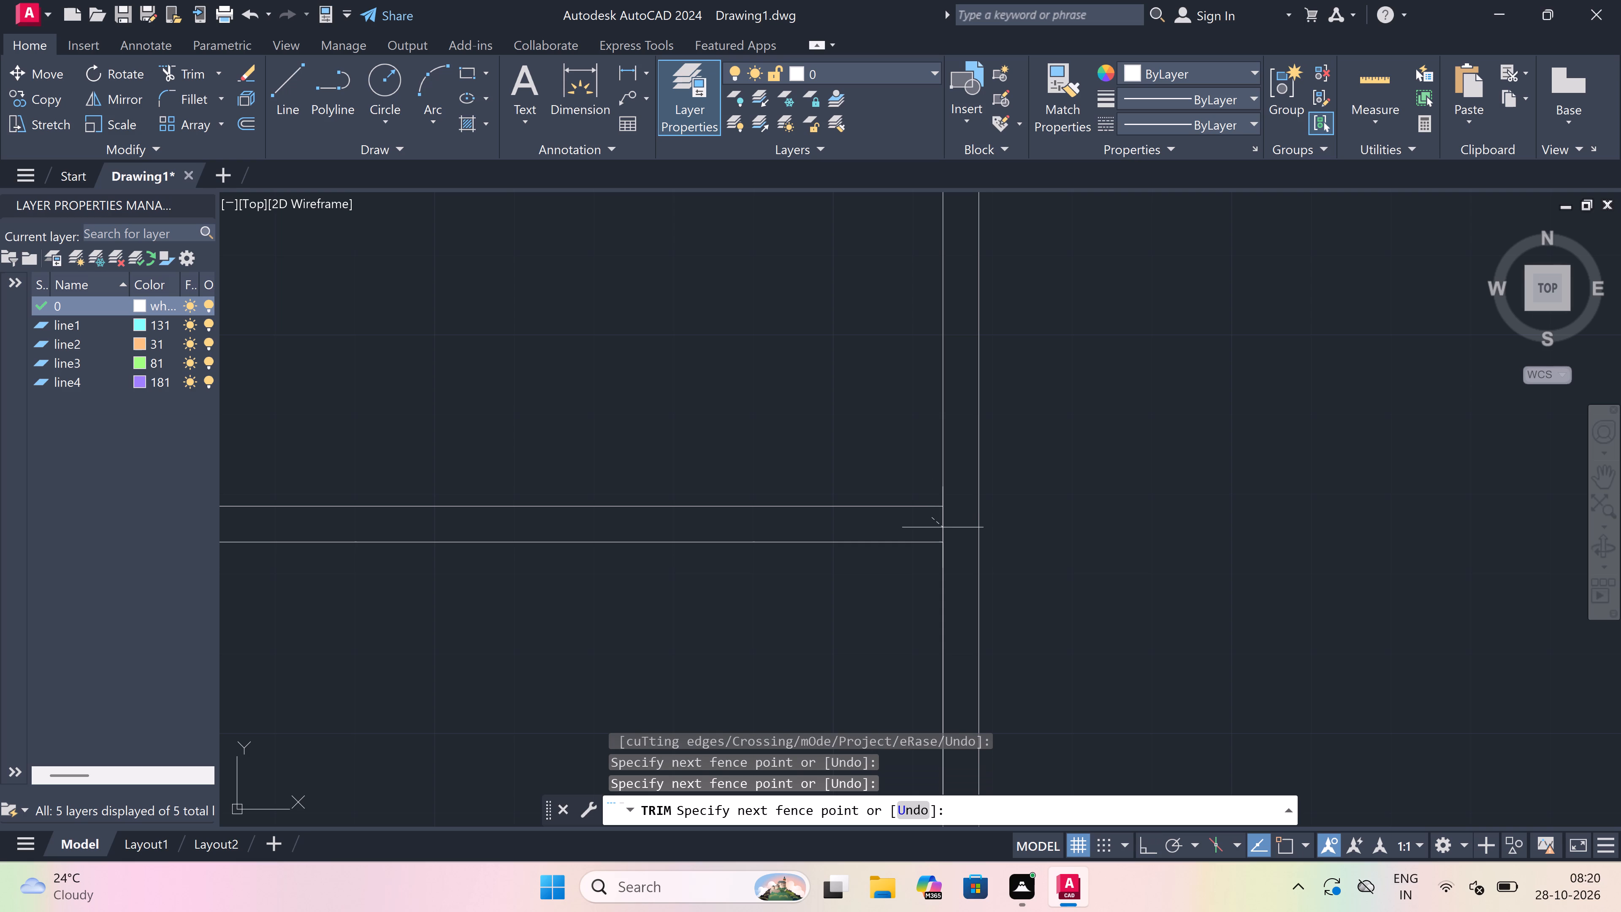
pyautogui.click(945, 527)
pyautogui.scroll(-5, 868, 430)
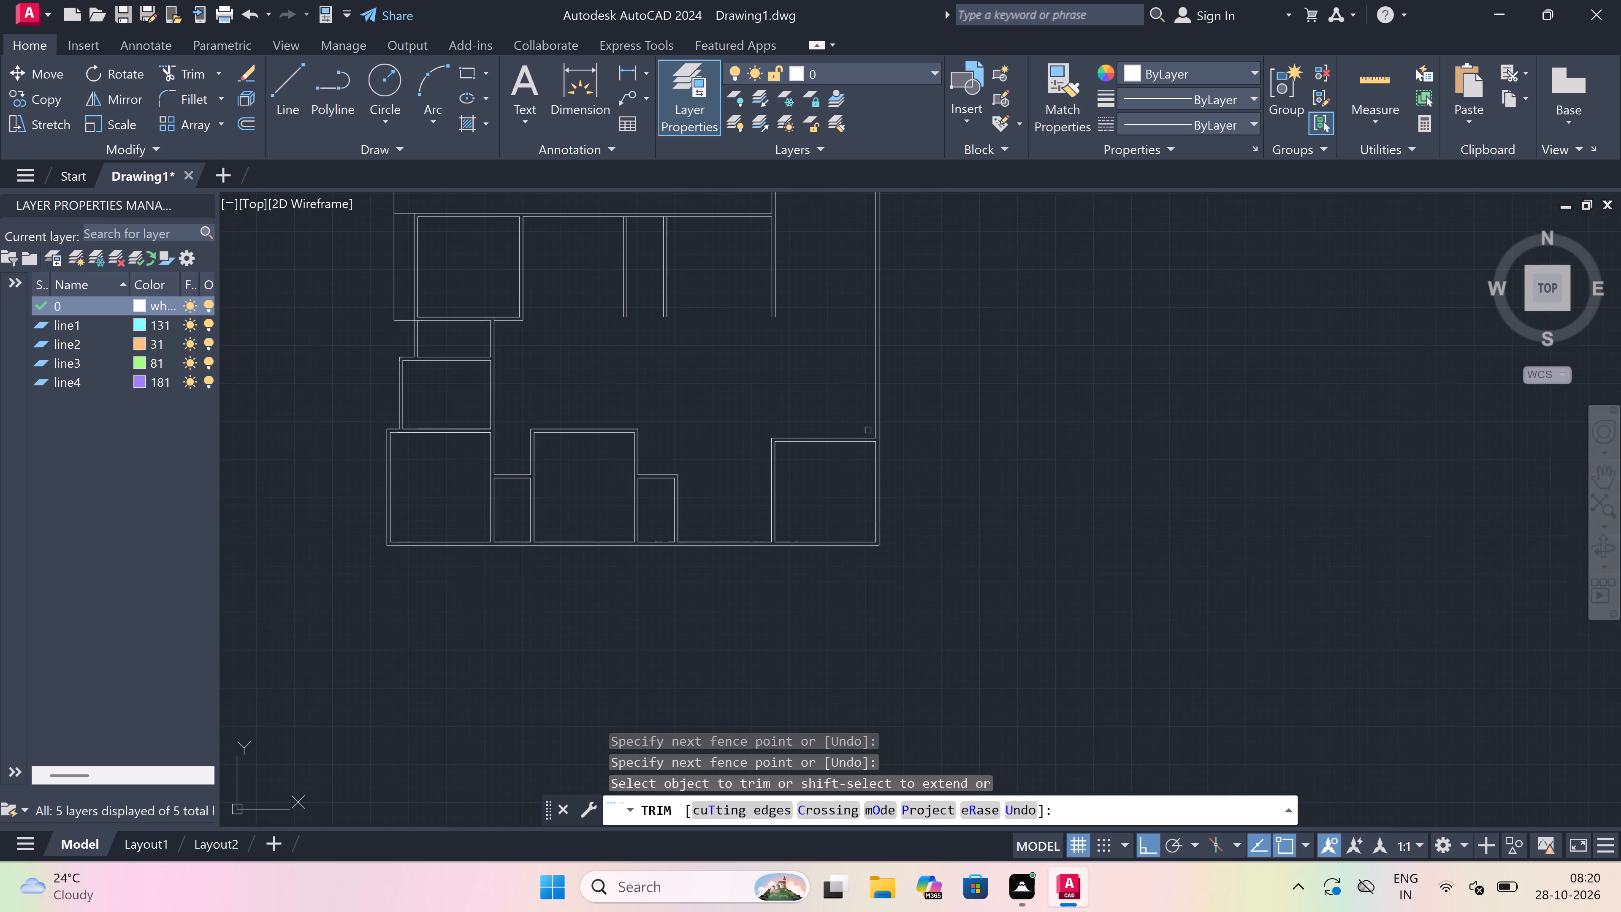
pyautogui.press('Escape')
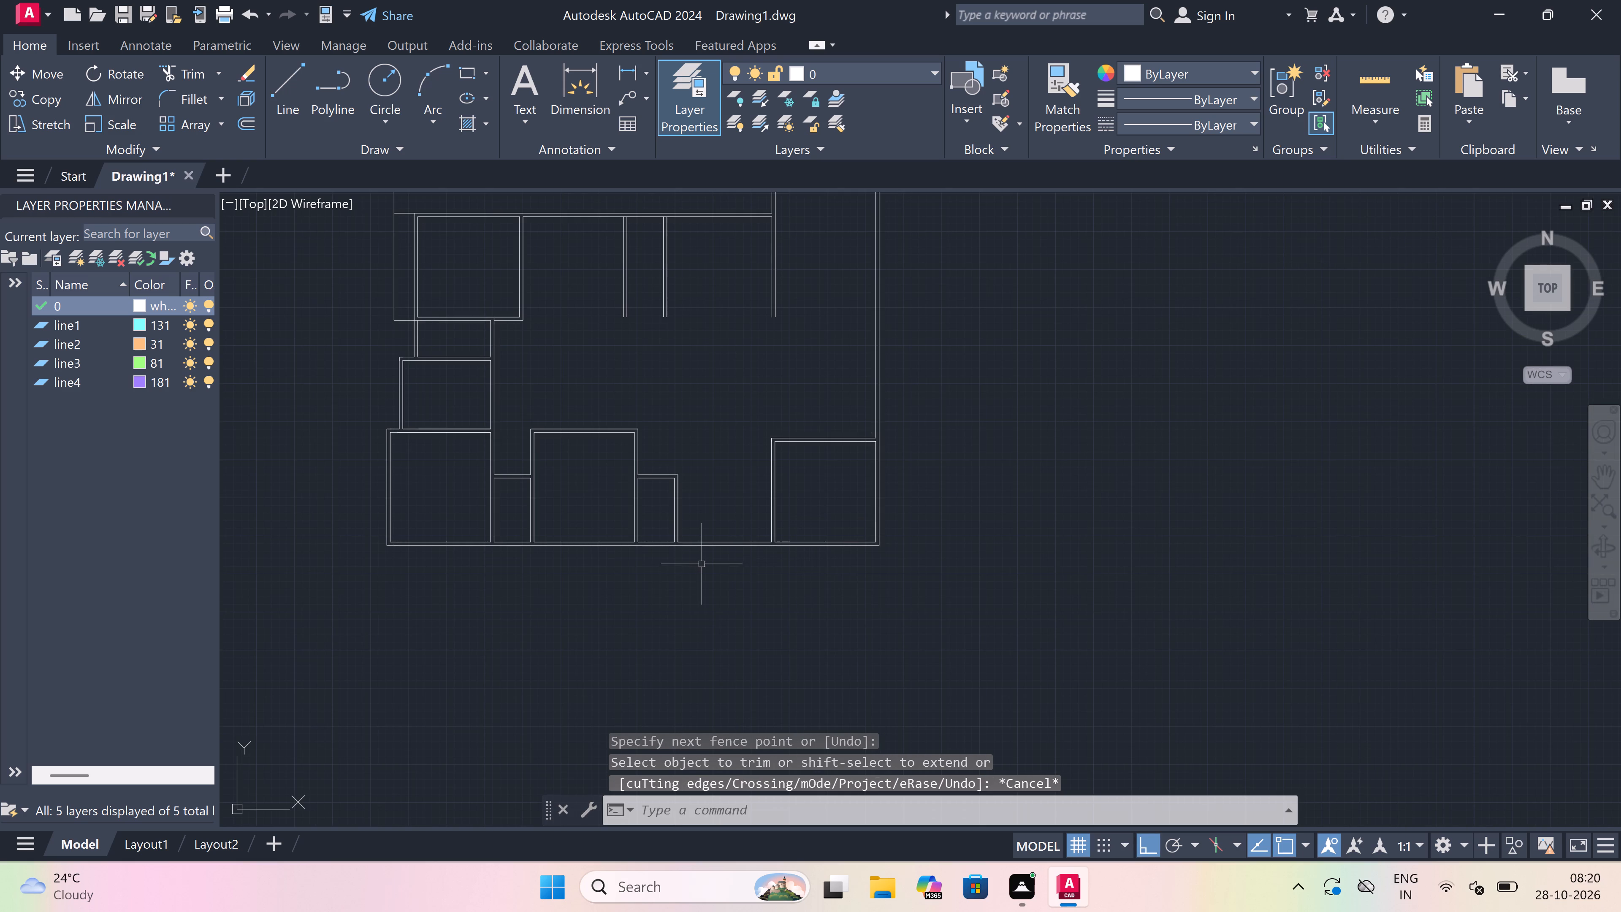
# Extend the two vertical wall lines bounding the gap beside the bottom-right room down to the bottom wall's outer line.
pyautogui.scroll(2, 732, 561)
pyautogui.scroll(1, 649, 540)
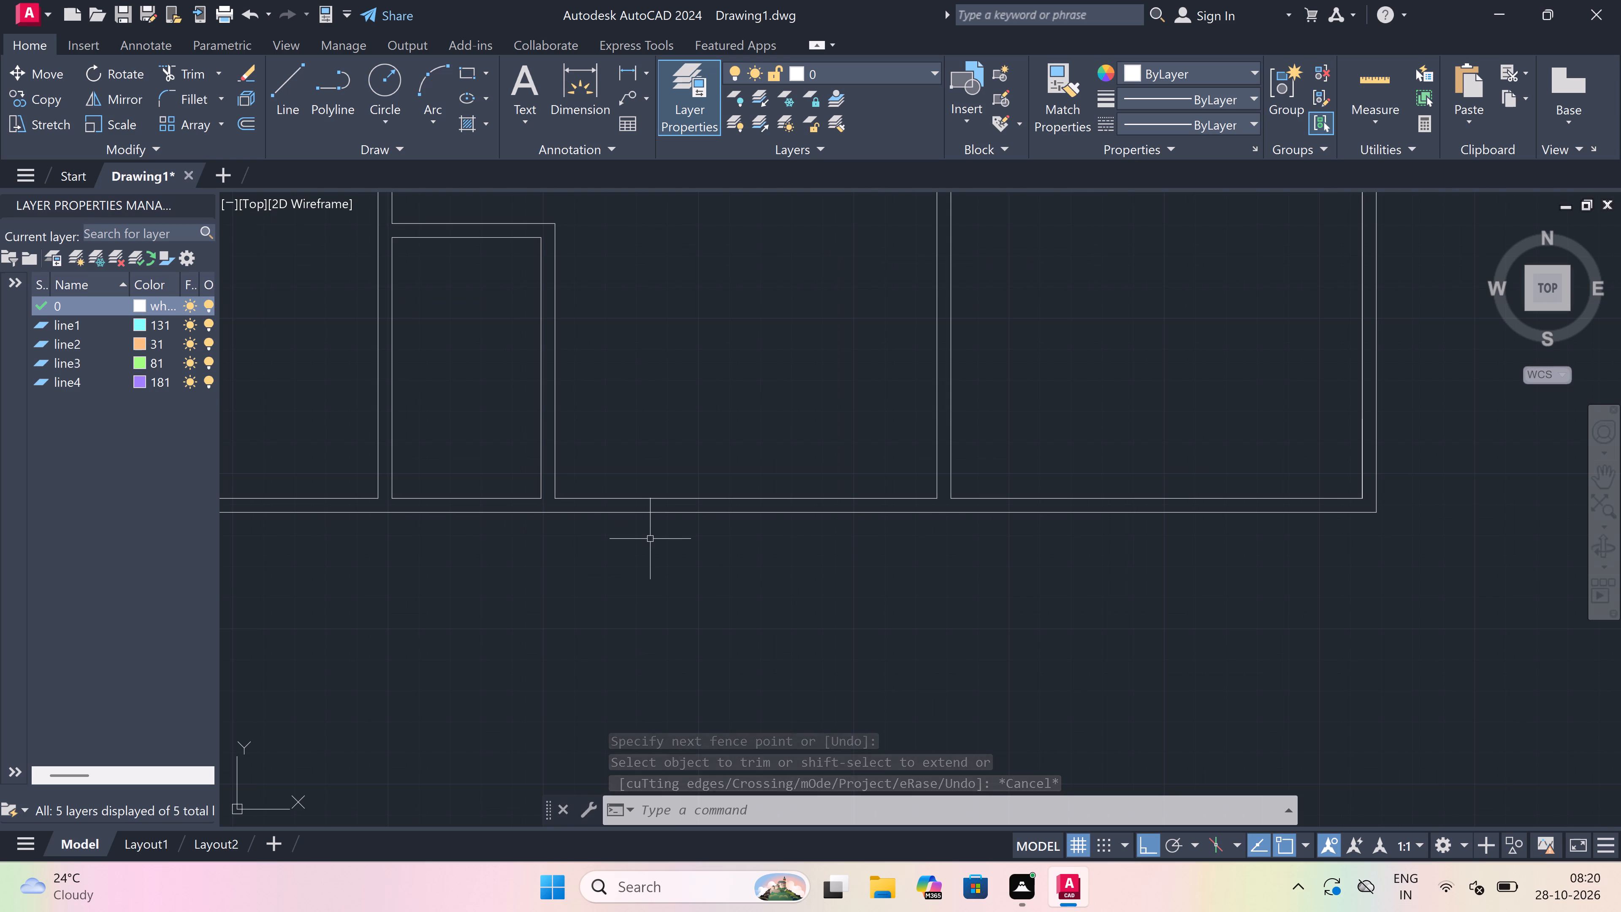
pyautogui.write('ex')
pyautogui.press('space')
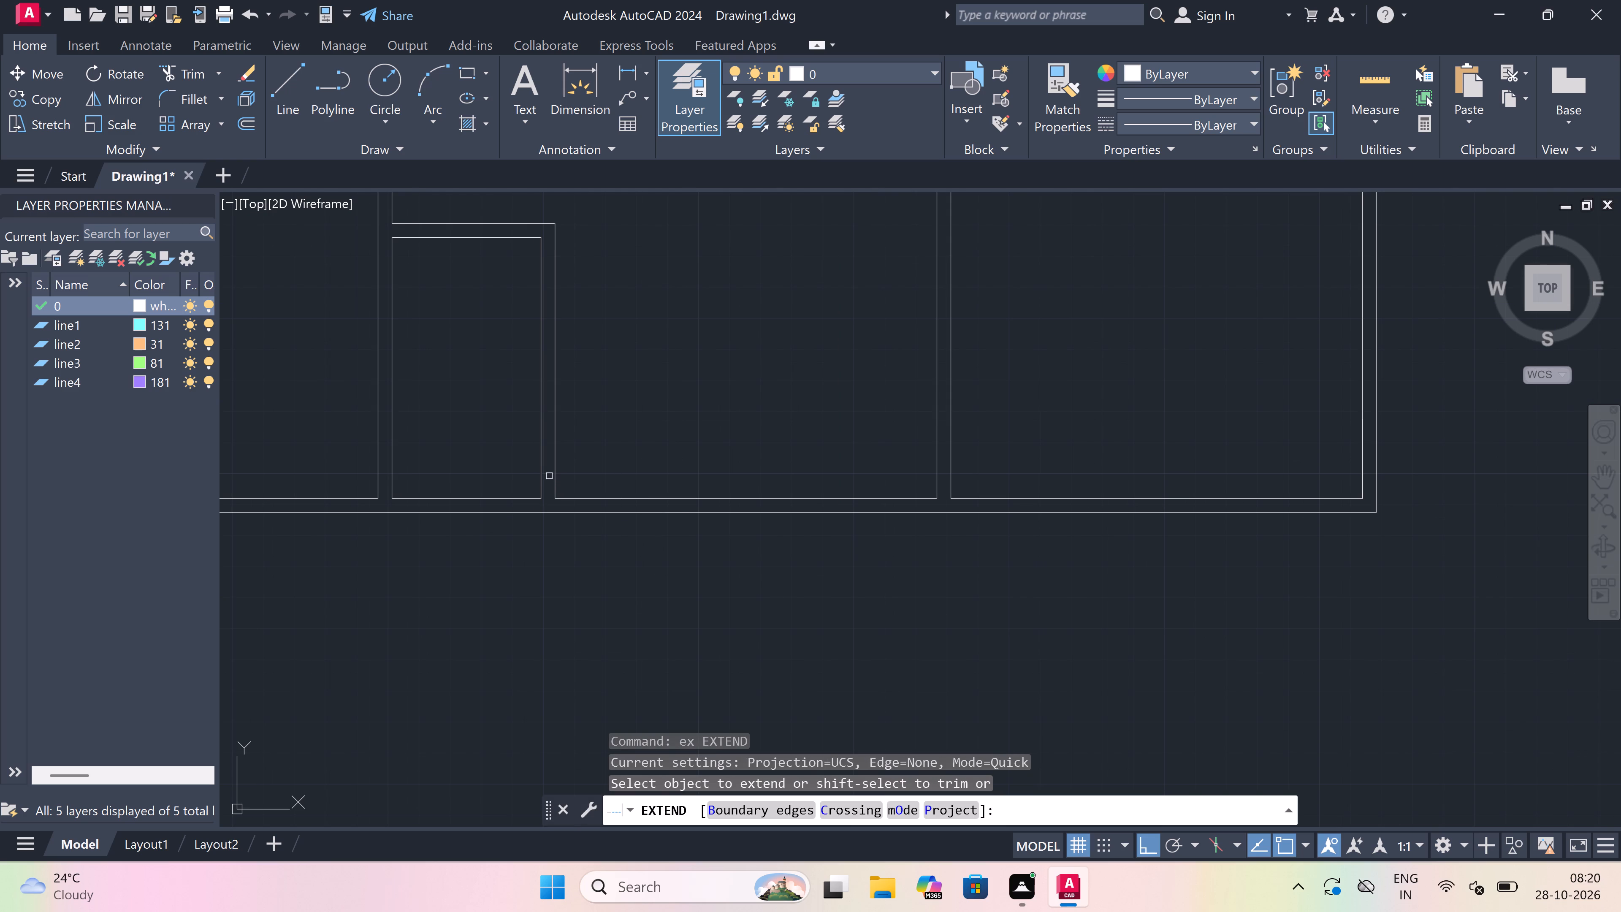
pyautogui.click(554, 475)
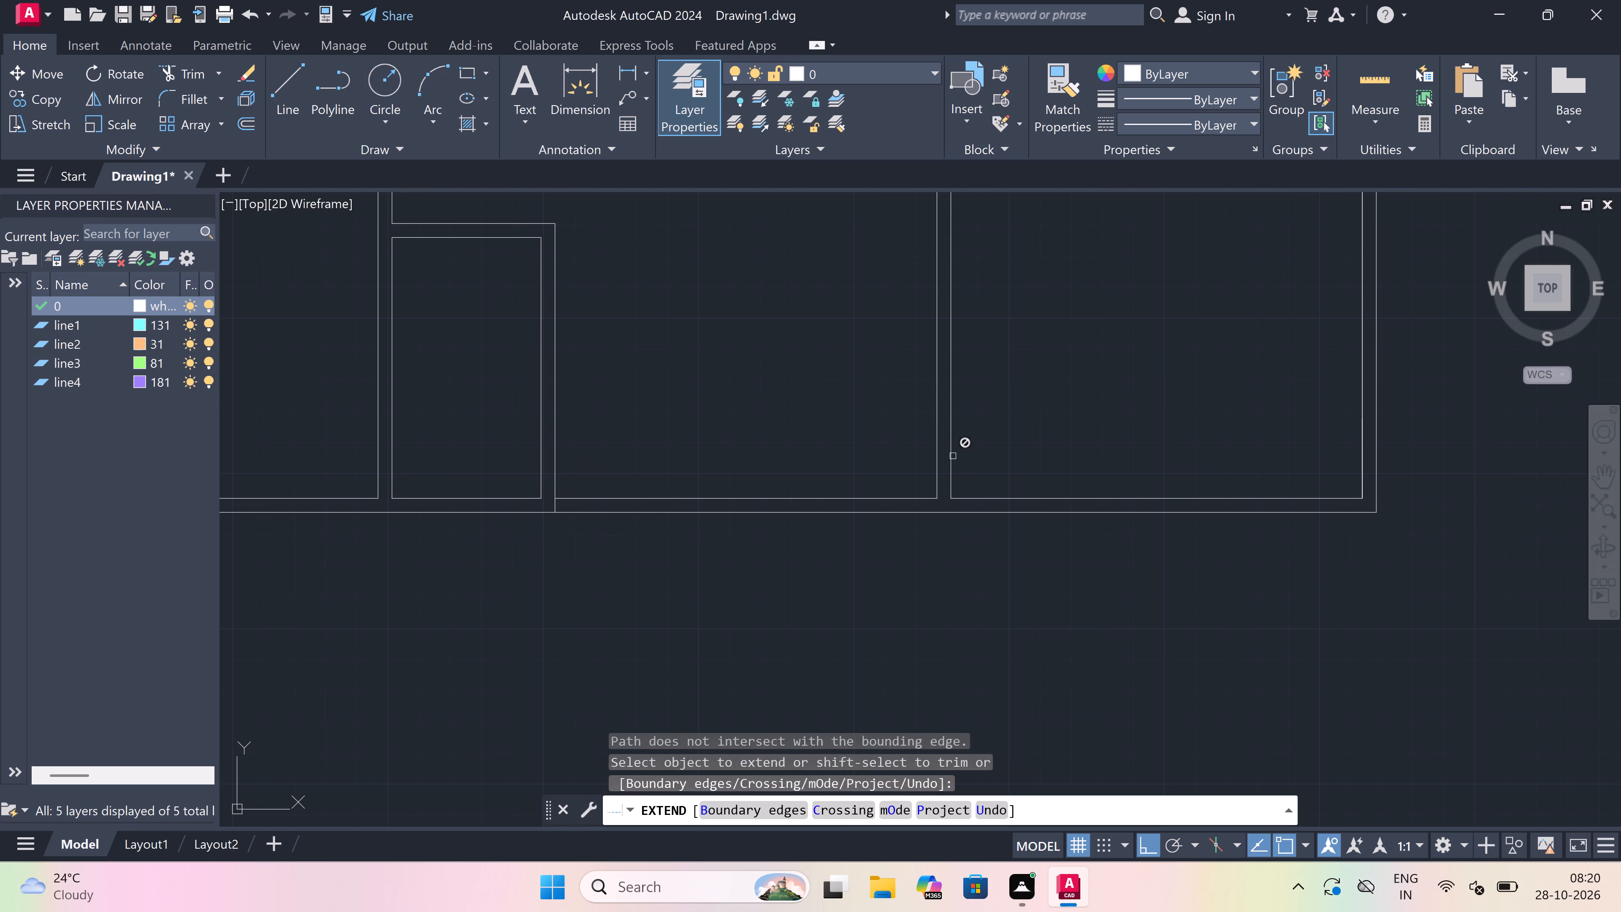
pyautogui.click(939, 448)
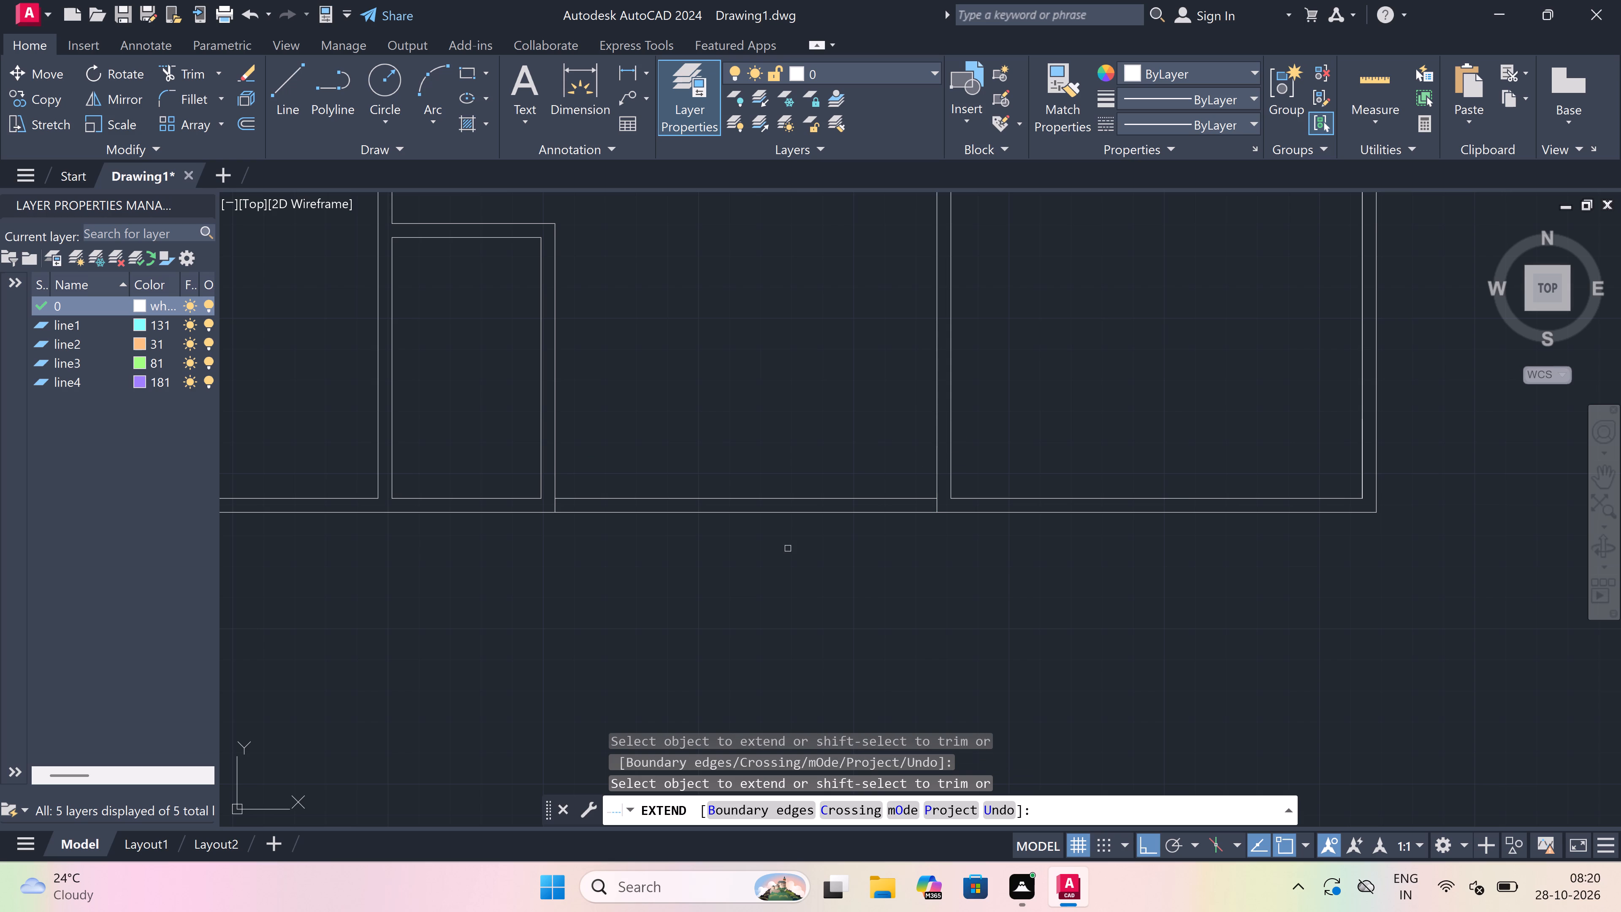
pyautogui.press('Escape')
# Draw a three-sided rectangular projection 2'6" deep below the bottom wall, spanning the gap between the two extended wall lines.
pyautogui.press('l')
pyautogui.press('space')
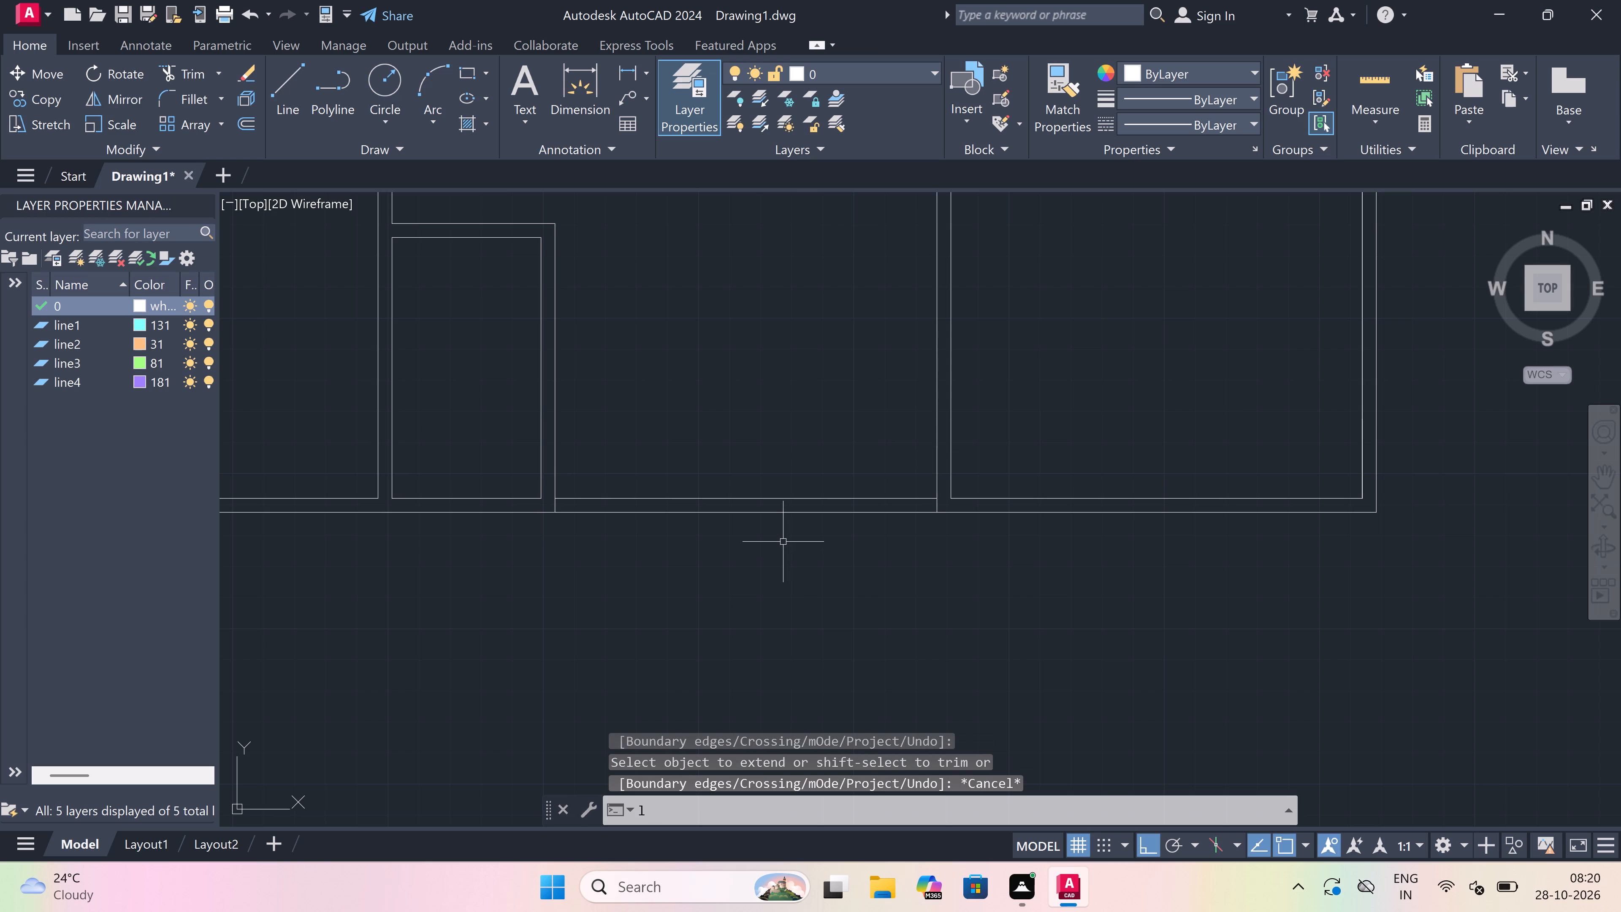
pyautogui.scroll(1, 537, 510)
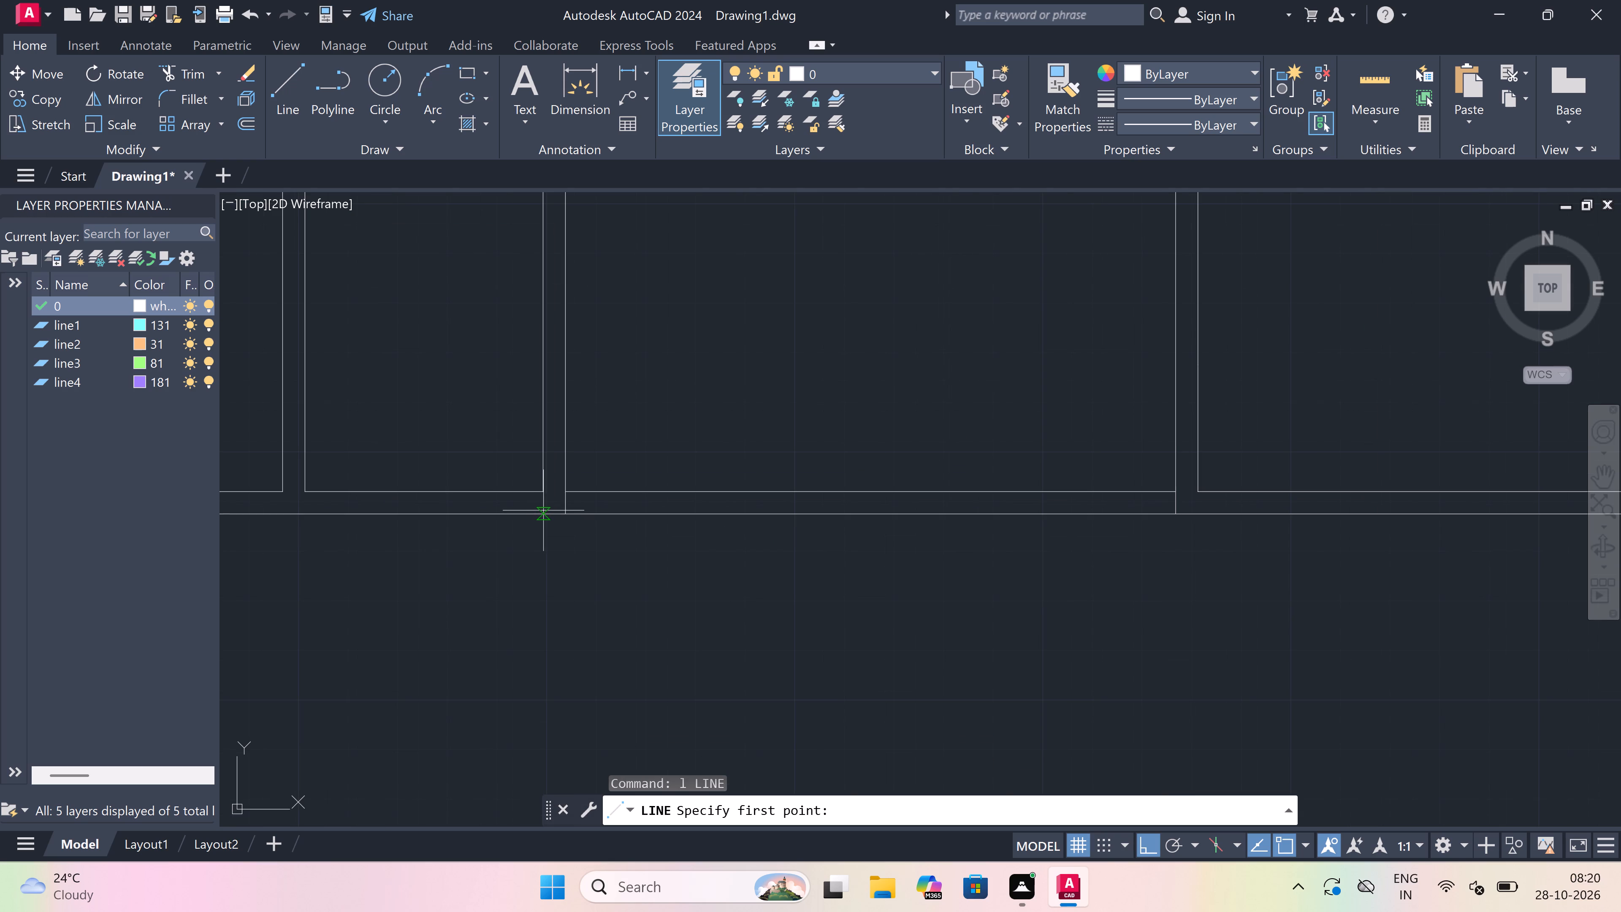
pyautogui.click(559, 513)
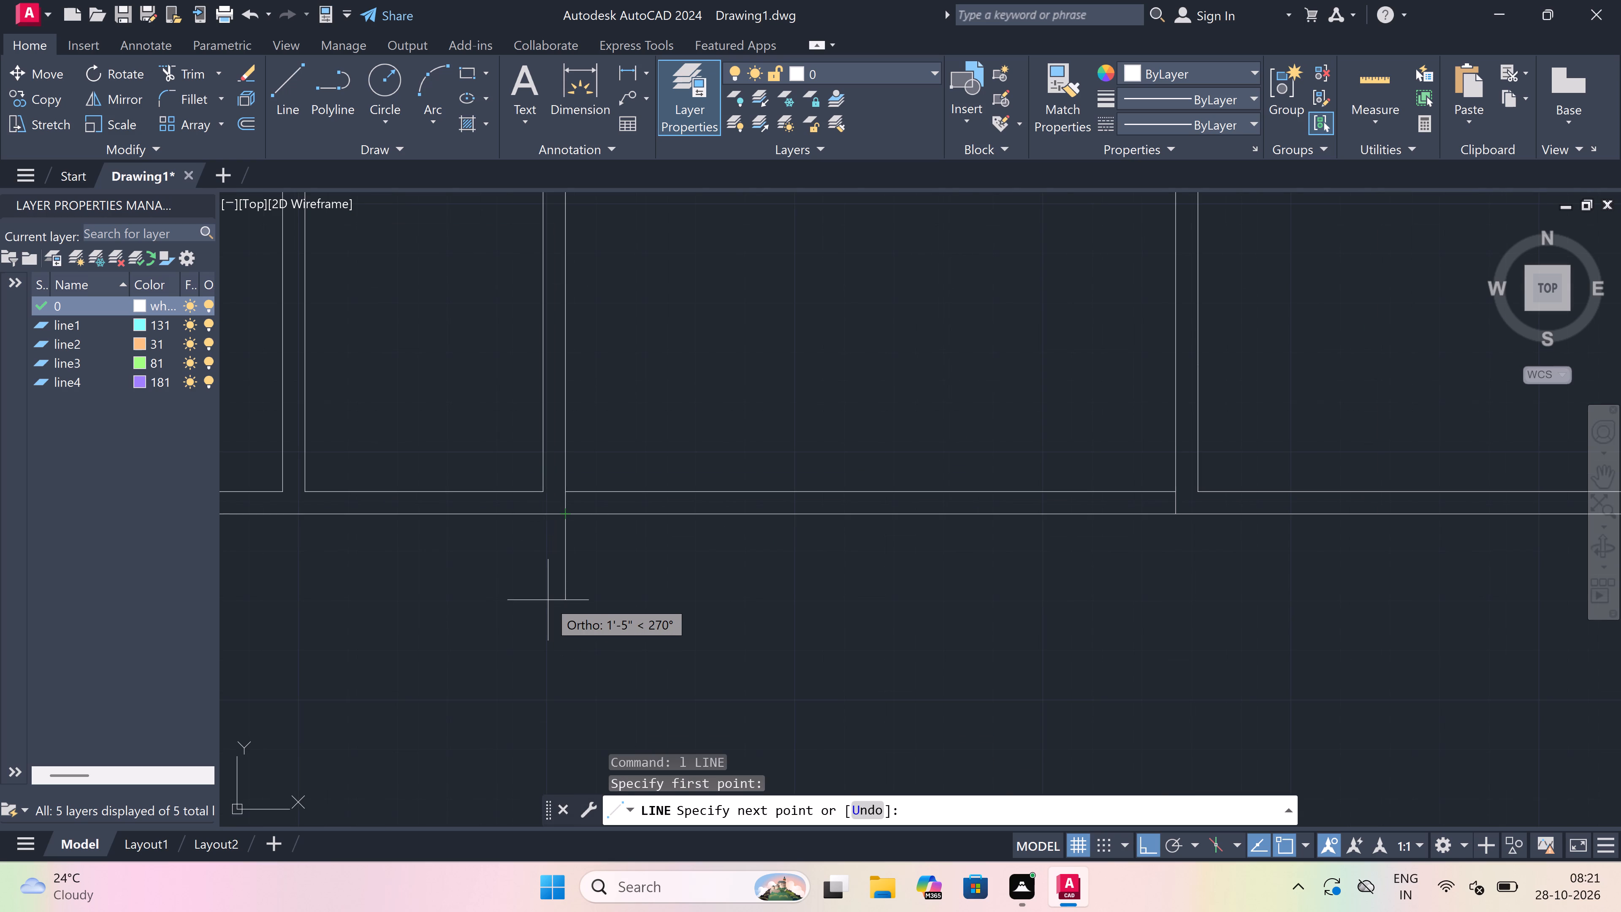
pyautogui.write("2'")
pyautogui.press('6')
pyautogui.write('"')
pyautogui.press('space')
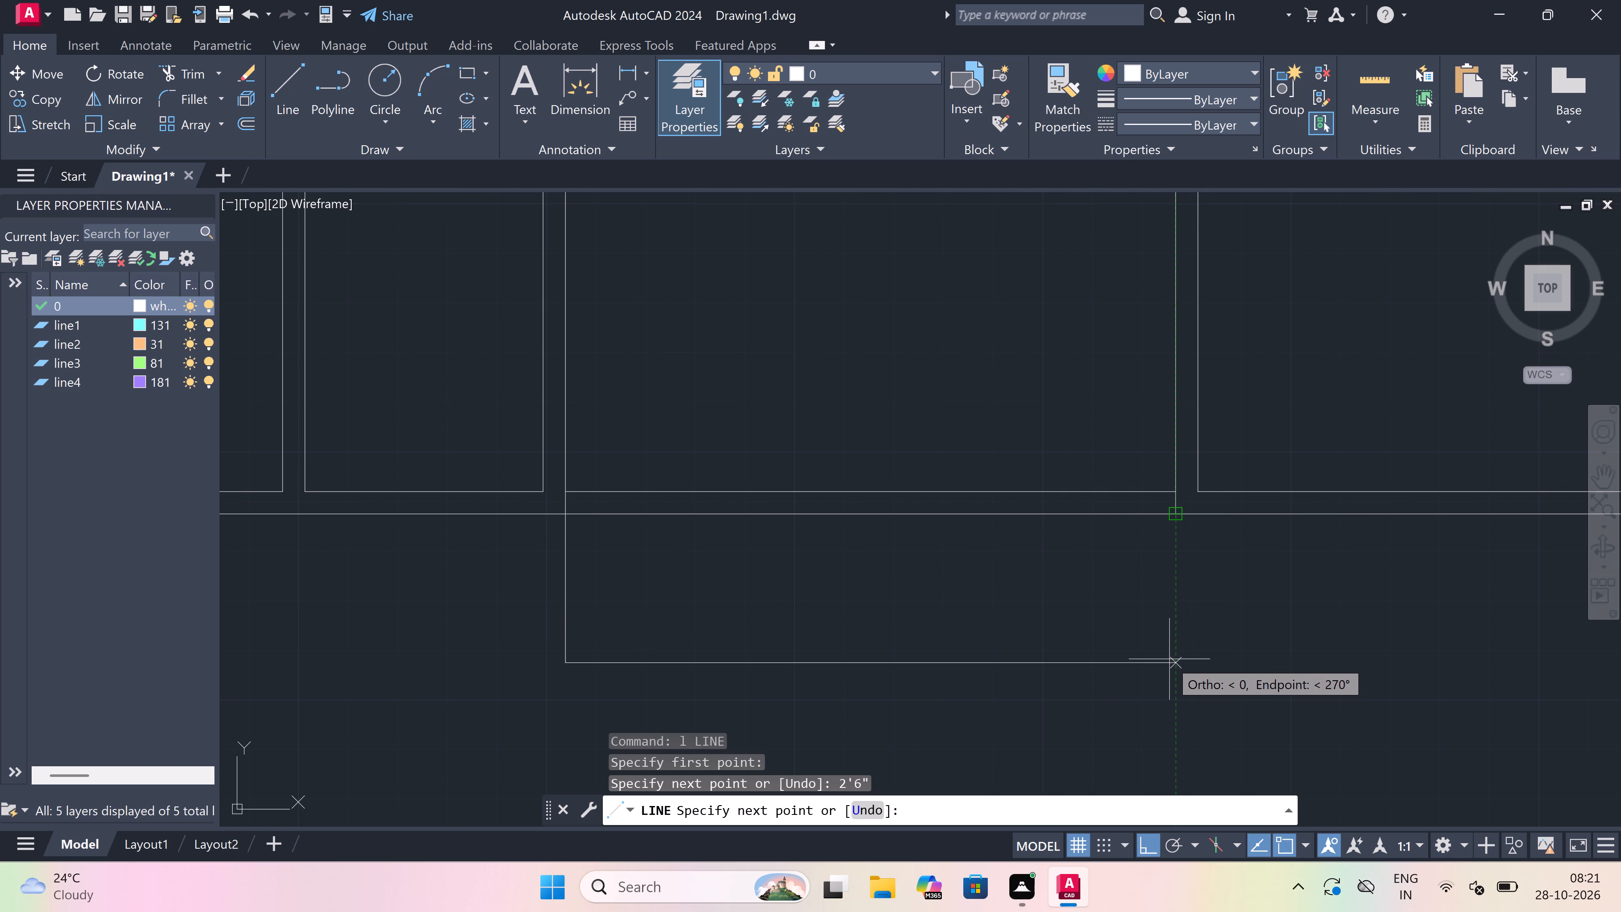
pyautogui.moveTo(1169, 659); pyautogui.dragTo(1173, 632)
pyautogui.click(1176, 508)
pyautogui.press('Escape')
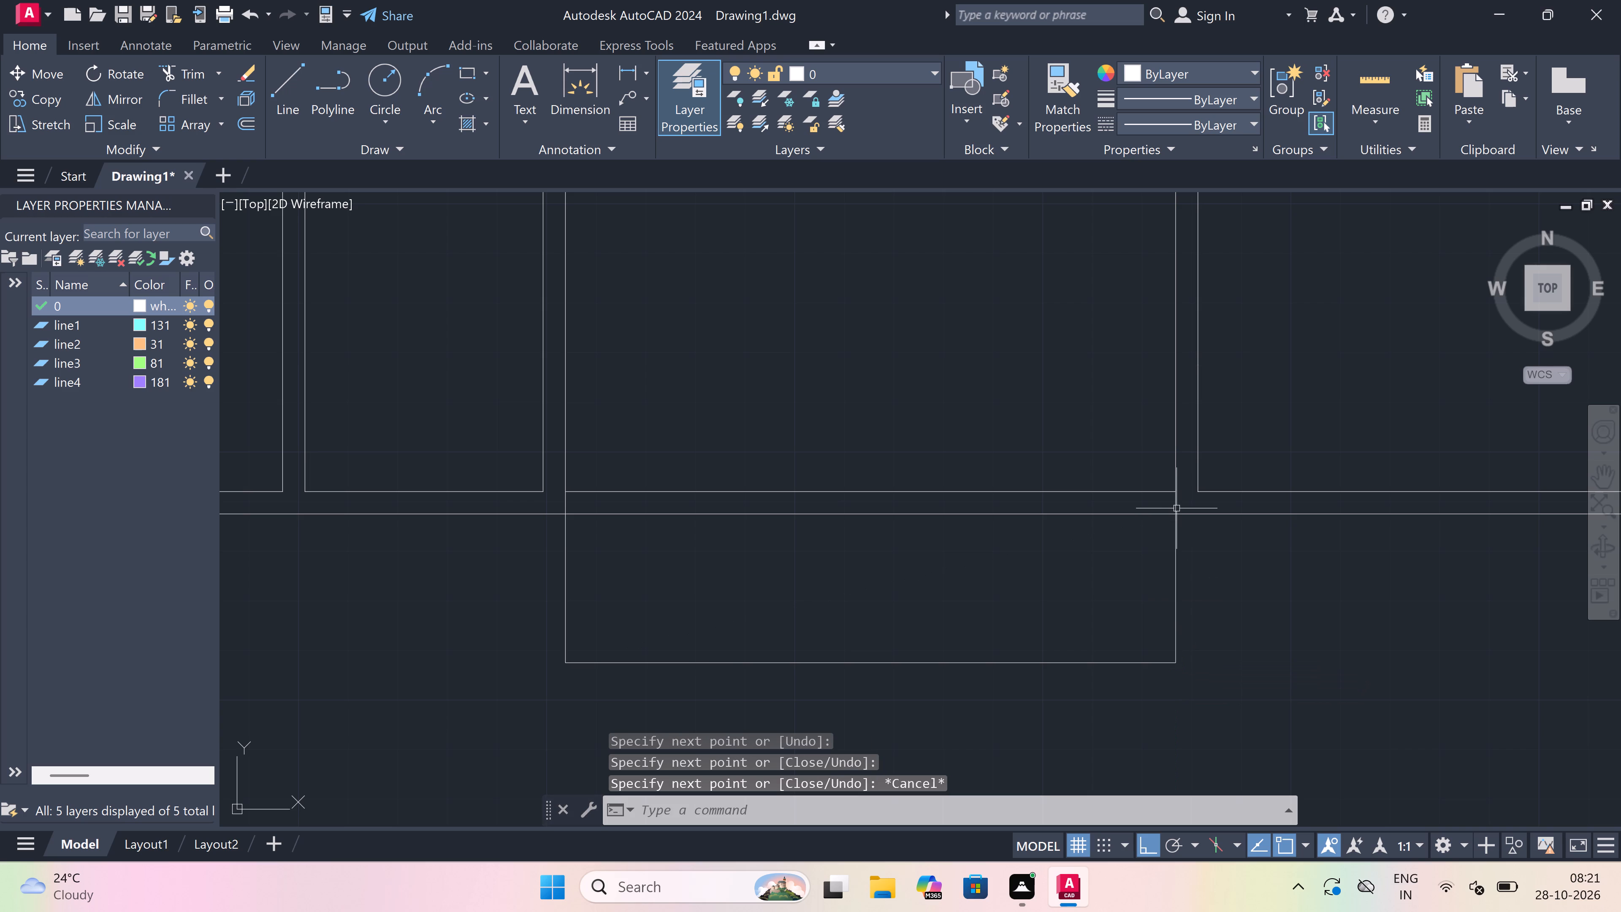
# Draw a parallel vertical line down from the small room's lower-right inner corner to the projection's base level, joining it to the projection's corner.
pyautogui.scroll(-4, 842, 533)
pyautogui.press('space')
pyautogui.scroll(3, 792, 539)
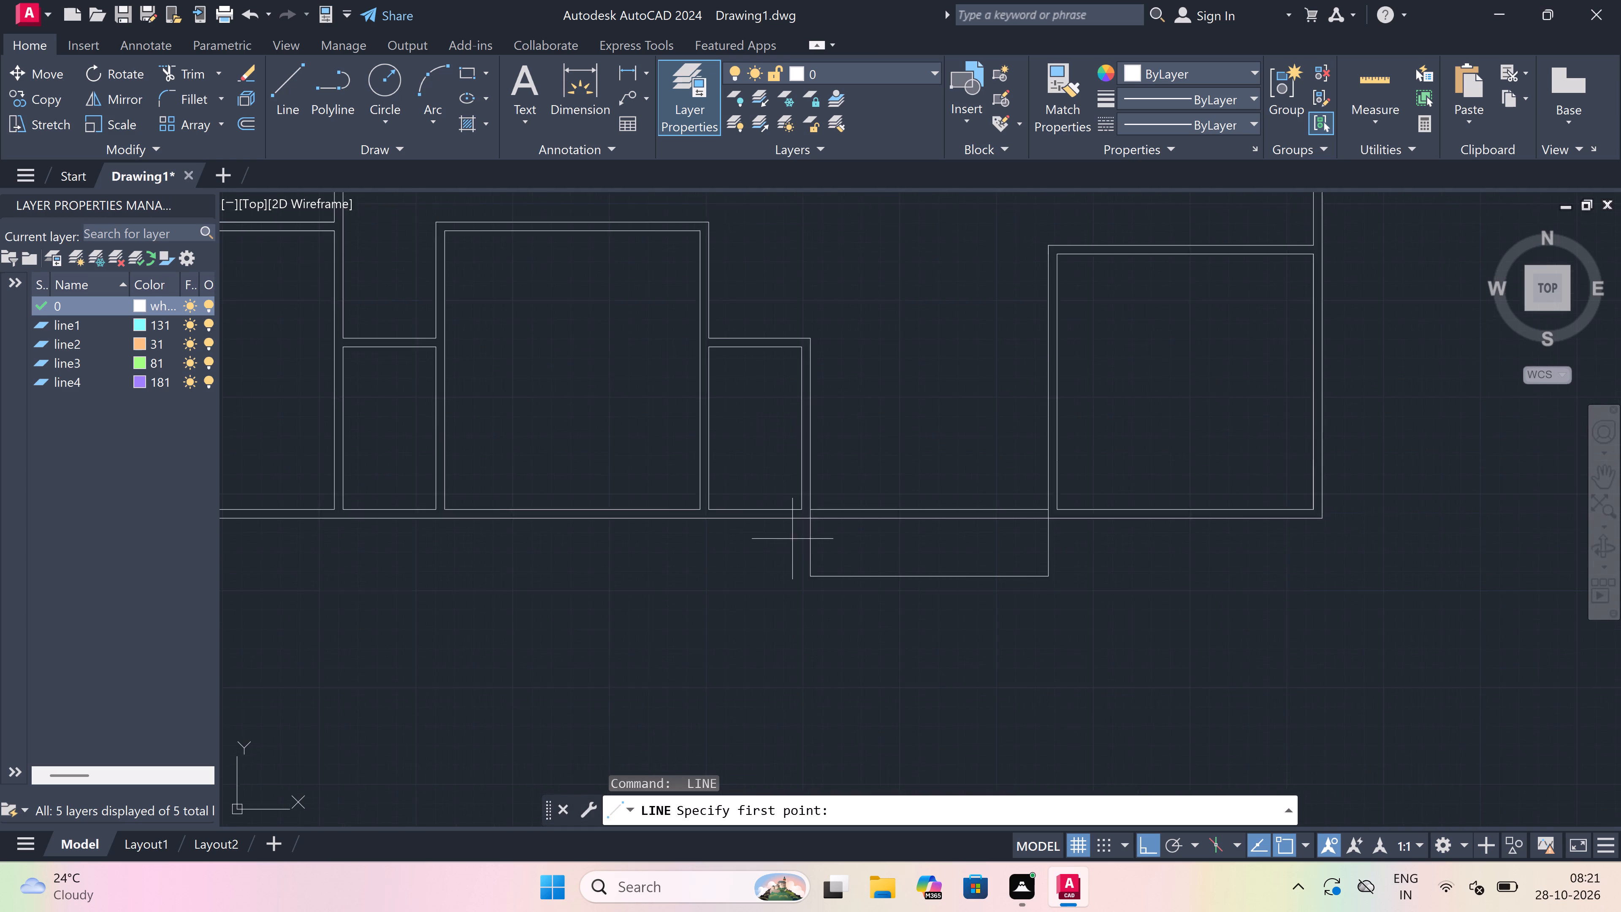
pyautogui.moveTo(801, 489); pyautogui.dragTo(802, 493)
pyautogui.scroll(2, 797, 604)
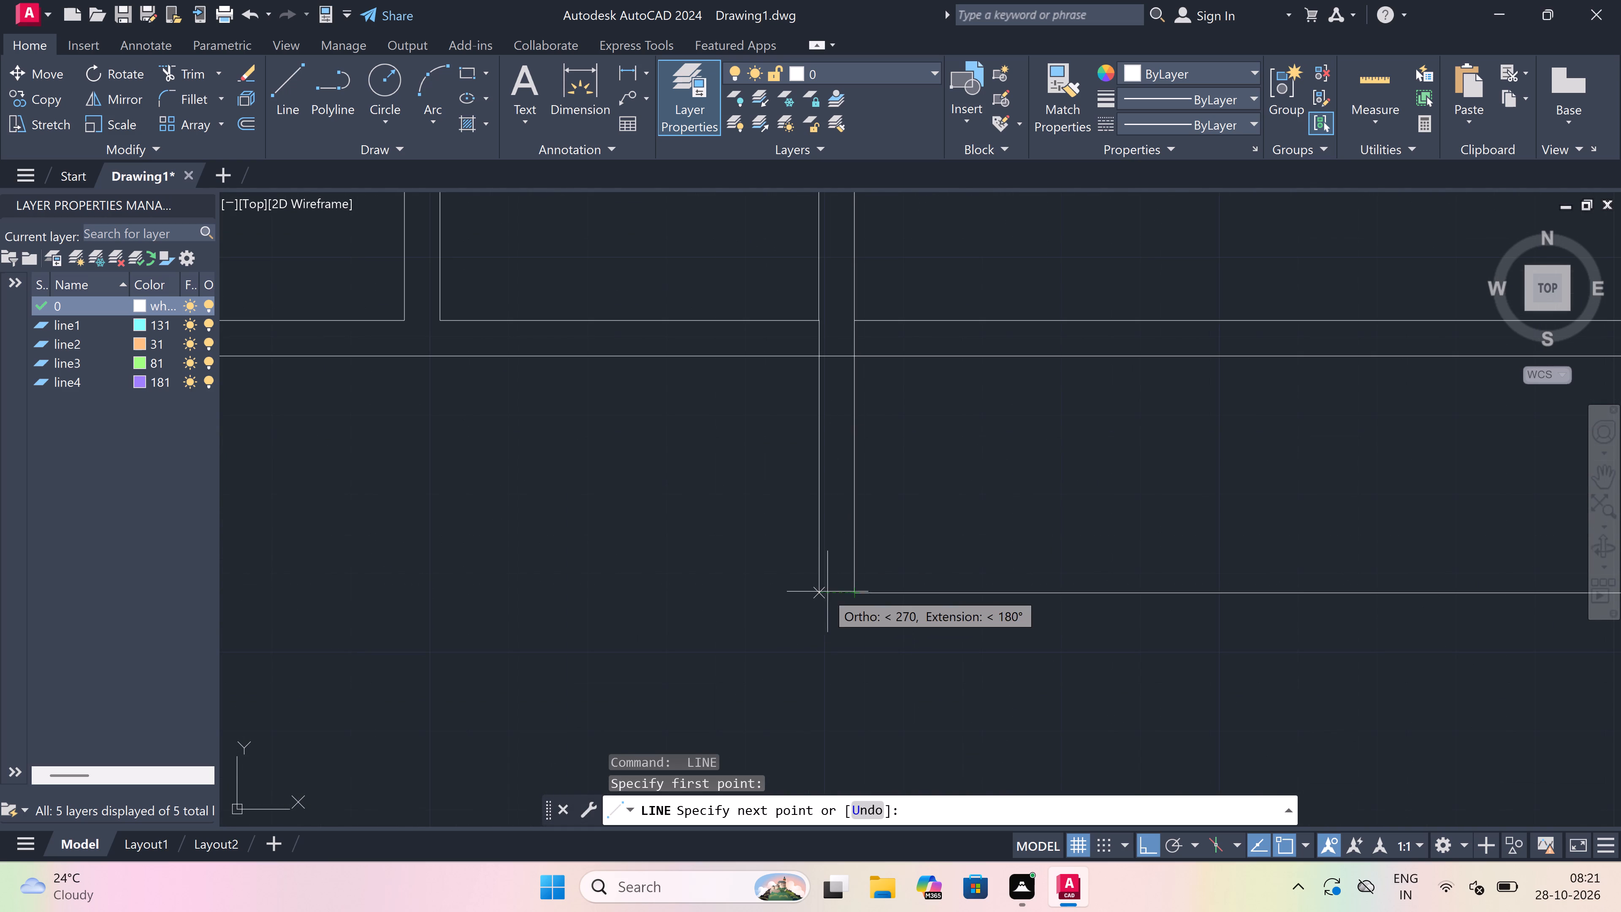
pyautogui.click(821, 592)
pyautogui.click(850, 591)
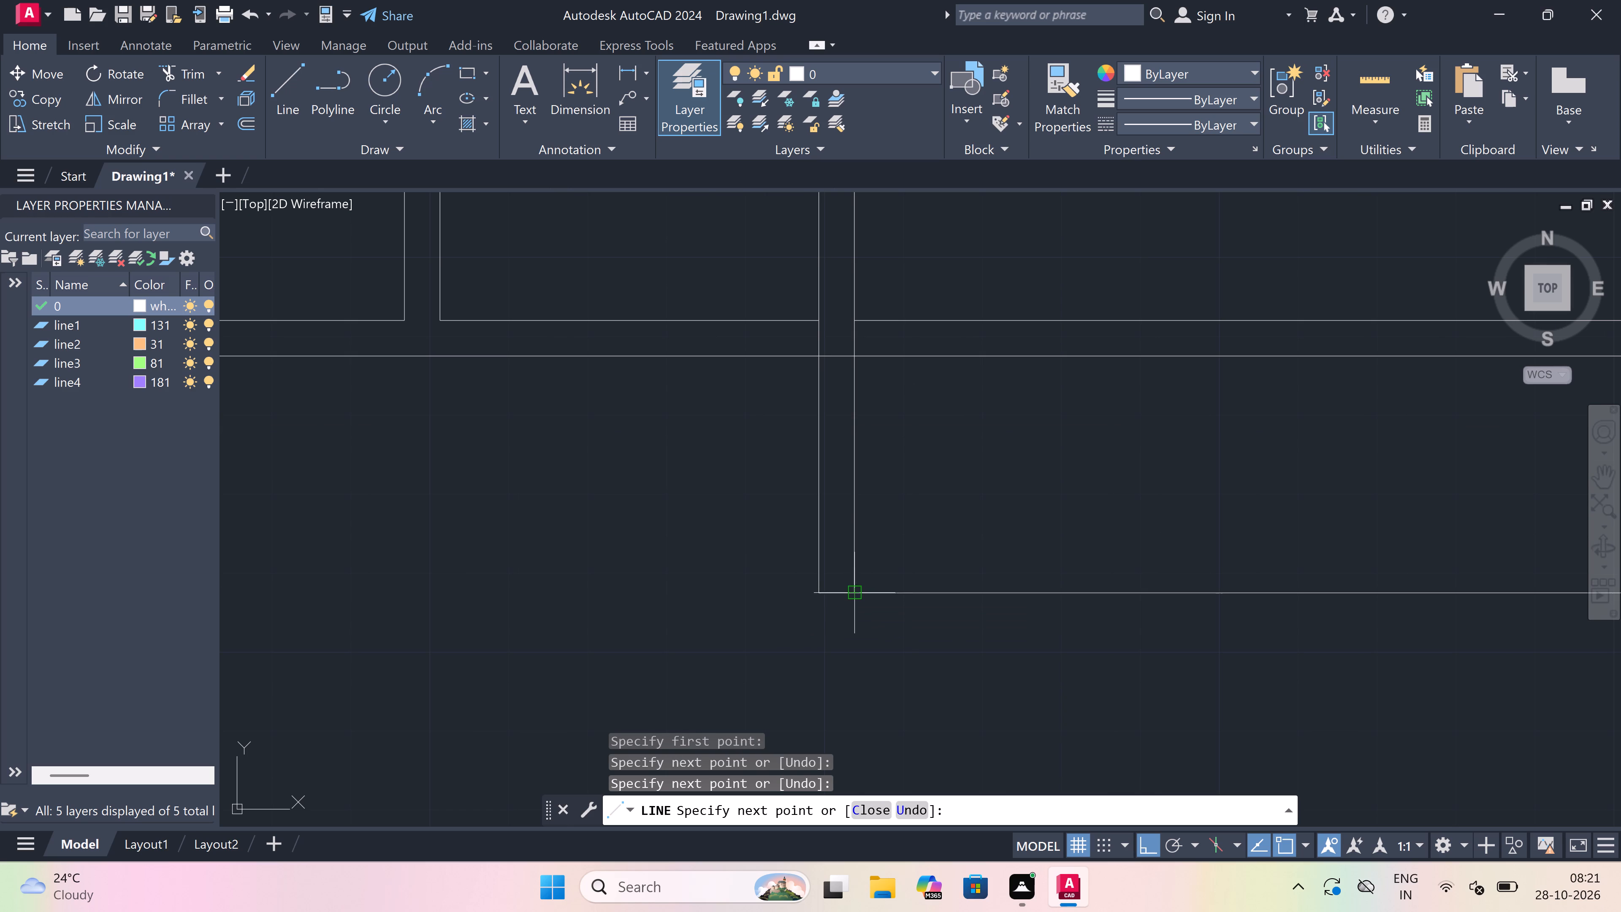
pyautogui.press('Escape')
# Delete the short horizontal line joining the two vertical lines at the projection's lower-left corner.
pyautogui.scroll(3, 850, 591)
pyautogui.press('space')
pyautogui.scroll(2, 793, 615)
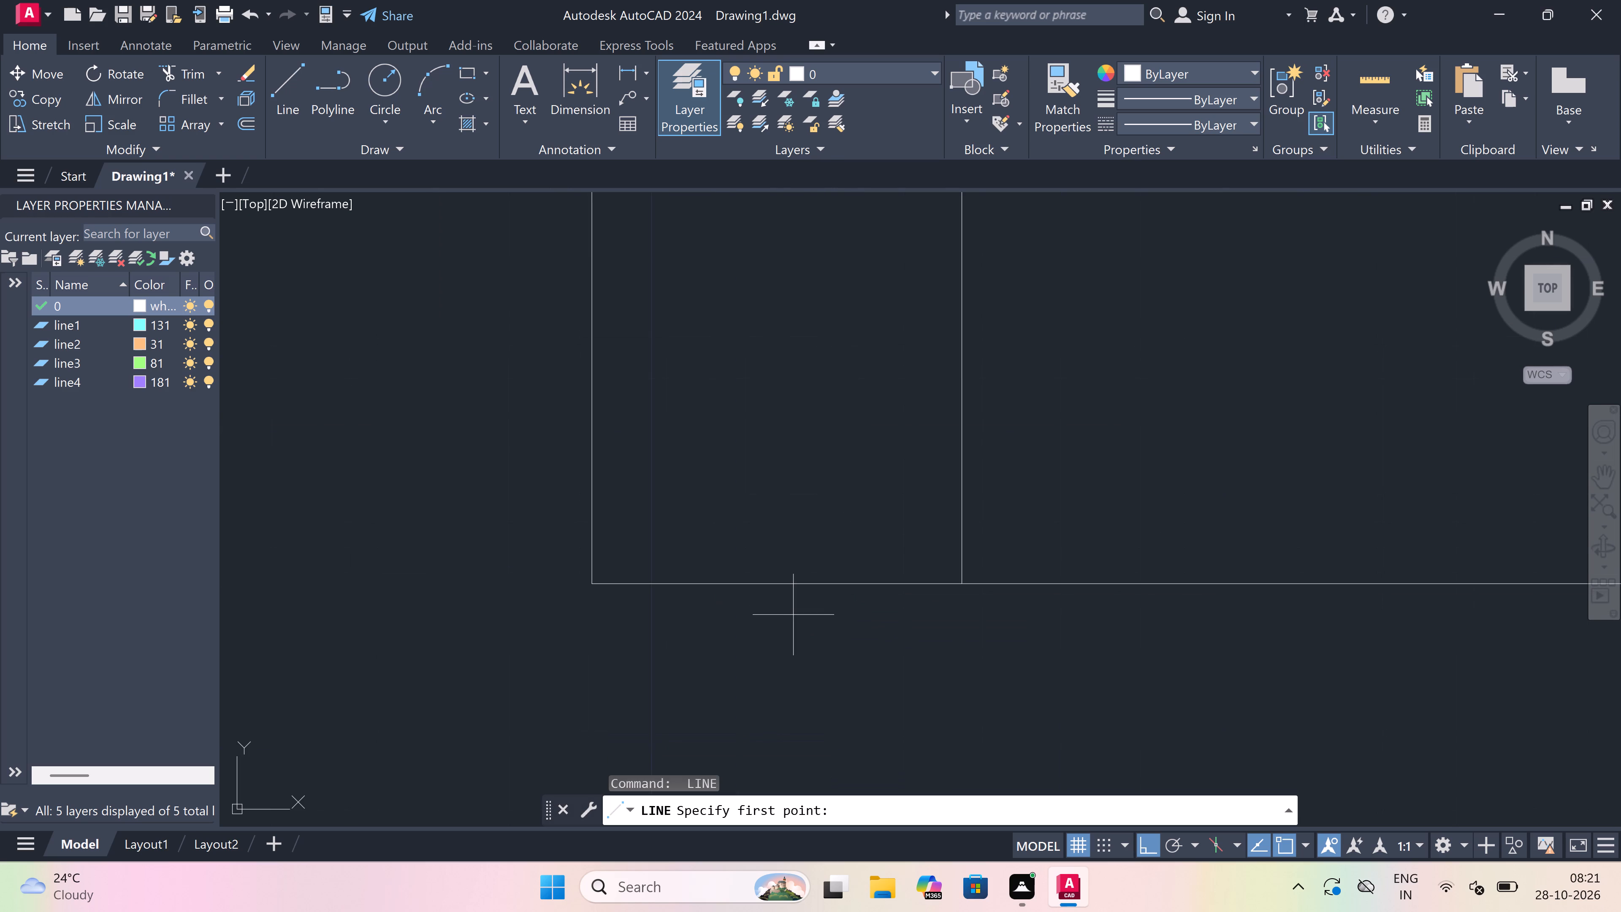
pyautogui.press('Escape')
pyautogui.moveTo(893, 576); pyautogui.dragTo(884, 585)
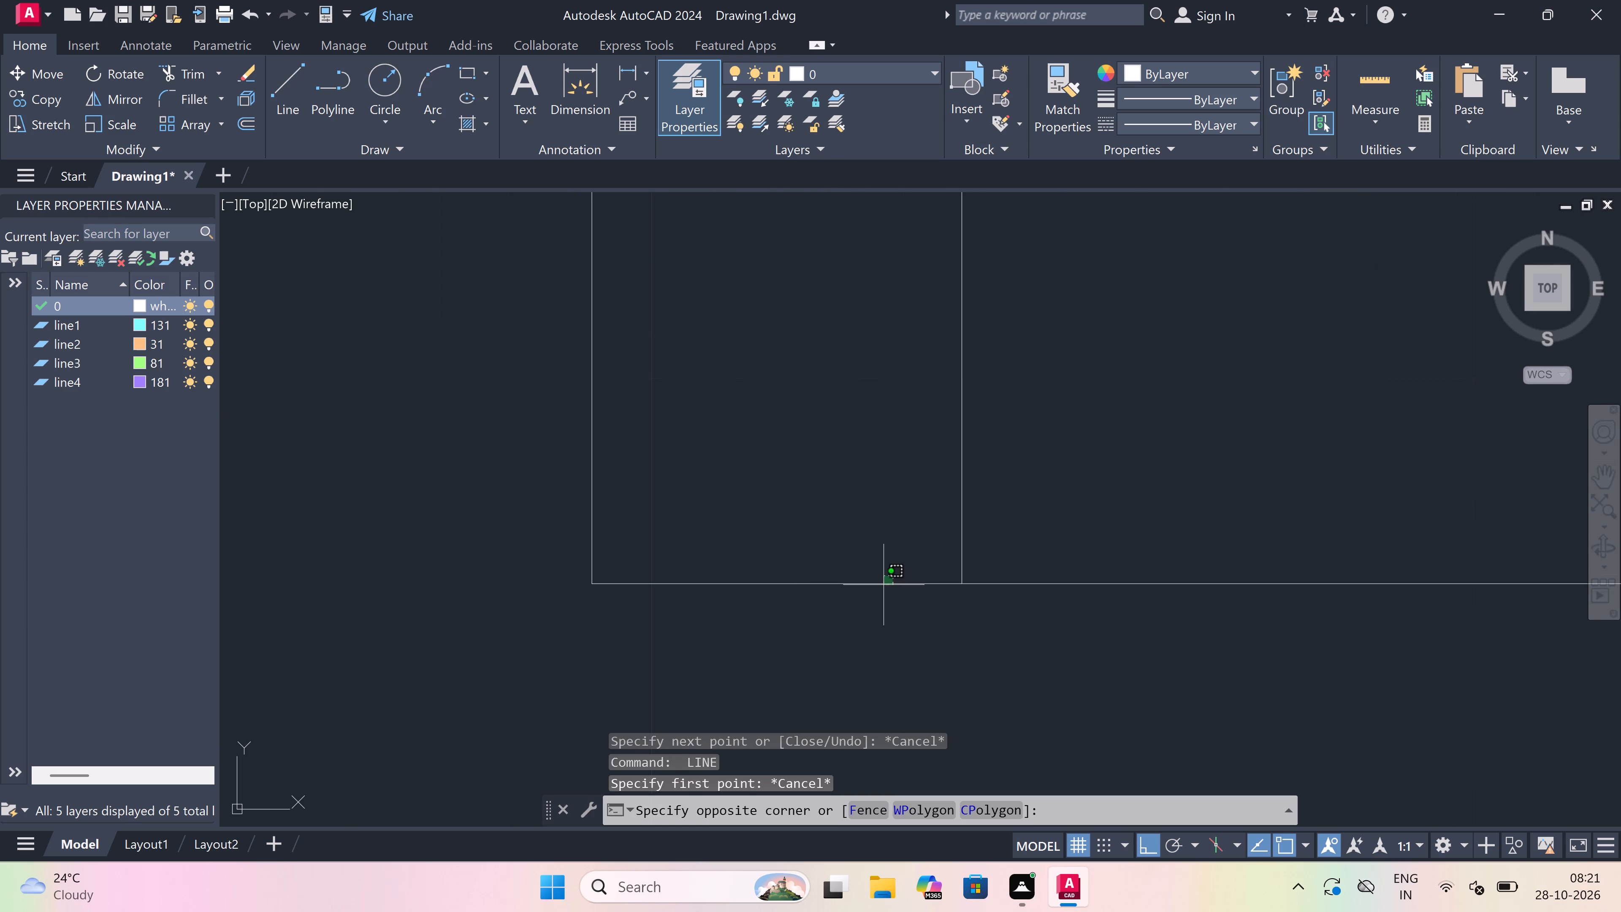
pyautogui.click(797, 633)
pyautogui.press('Delete')
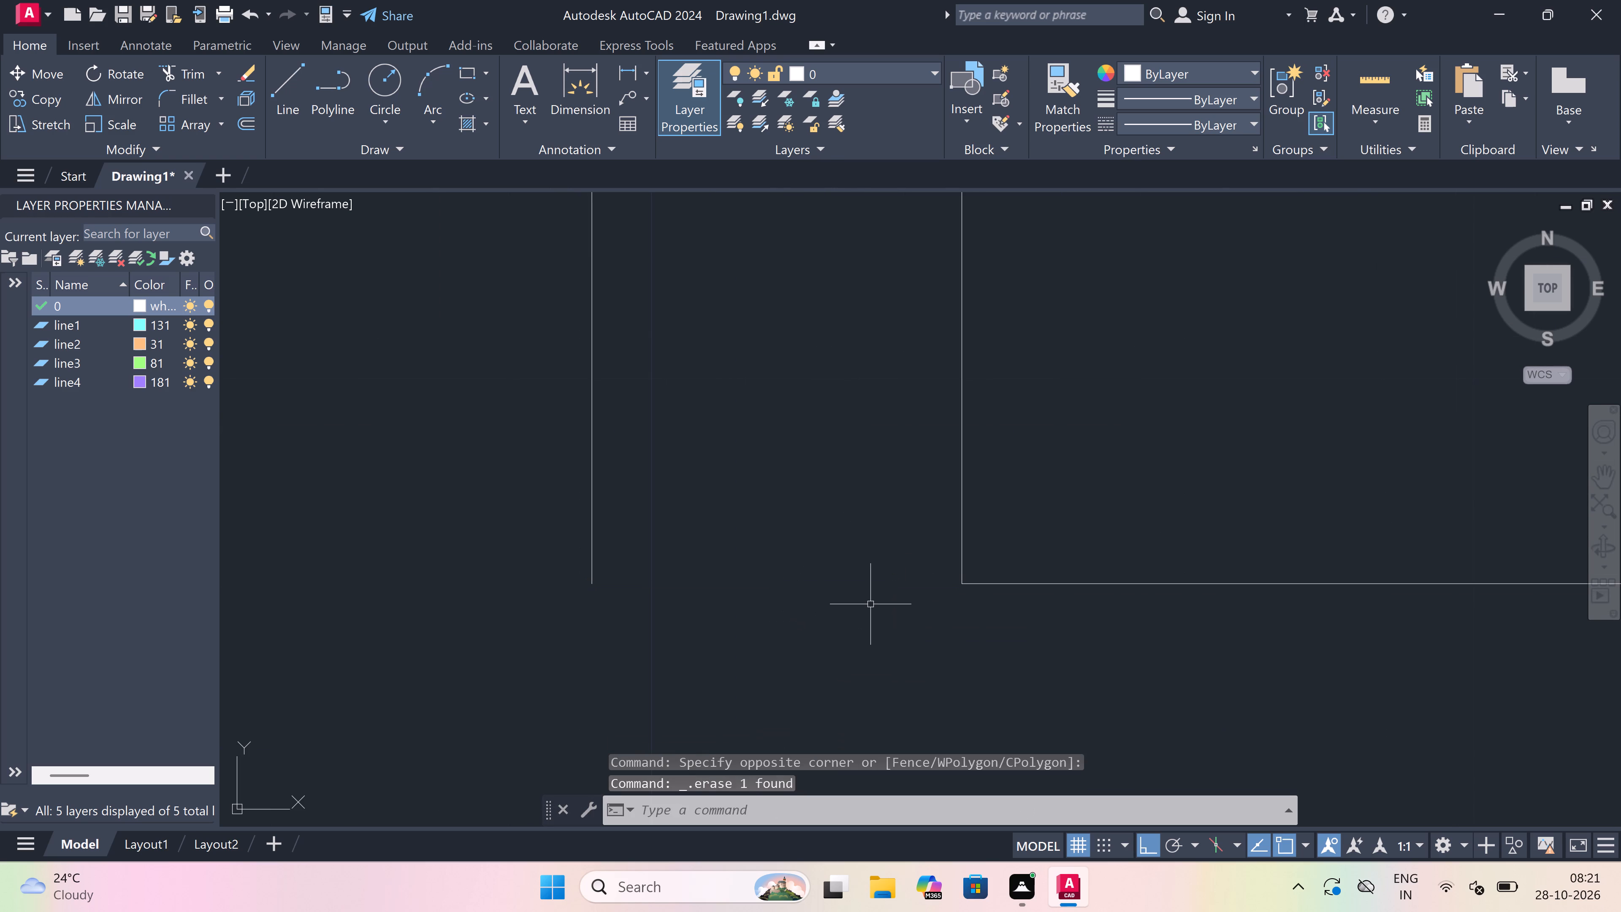
# Draw a short horizontal line joining the projection's base line to the lower end of its outer left vertical line.
pyautogui.press('l')
pyautogui.press('space')
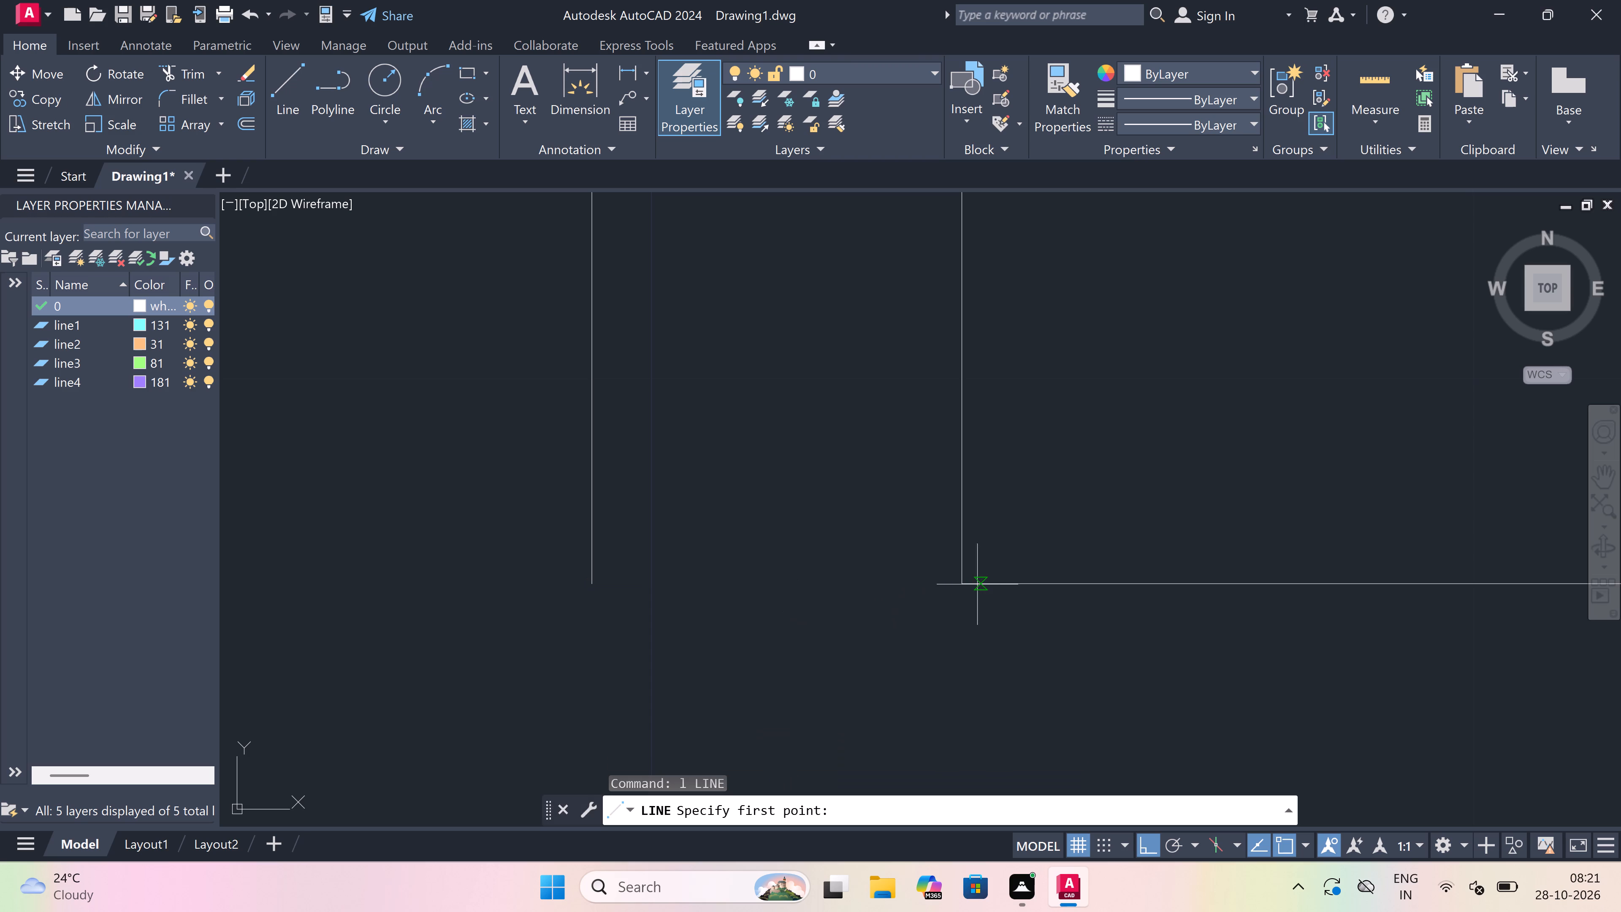
pyautogui.moveTo(964, 587); pyautogui.dragTo(919, 580)
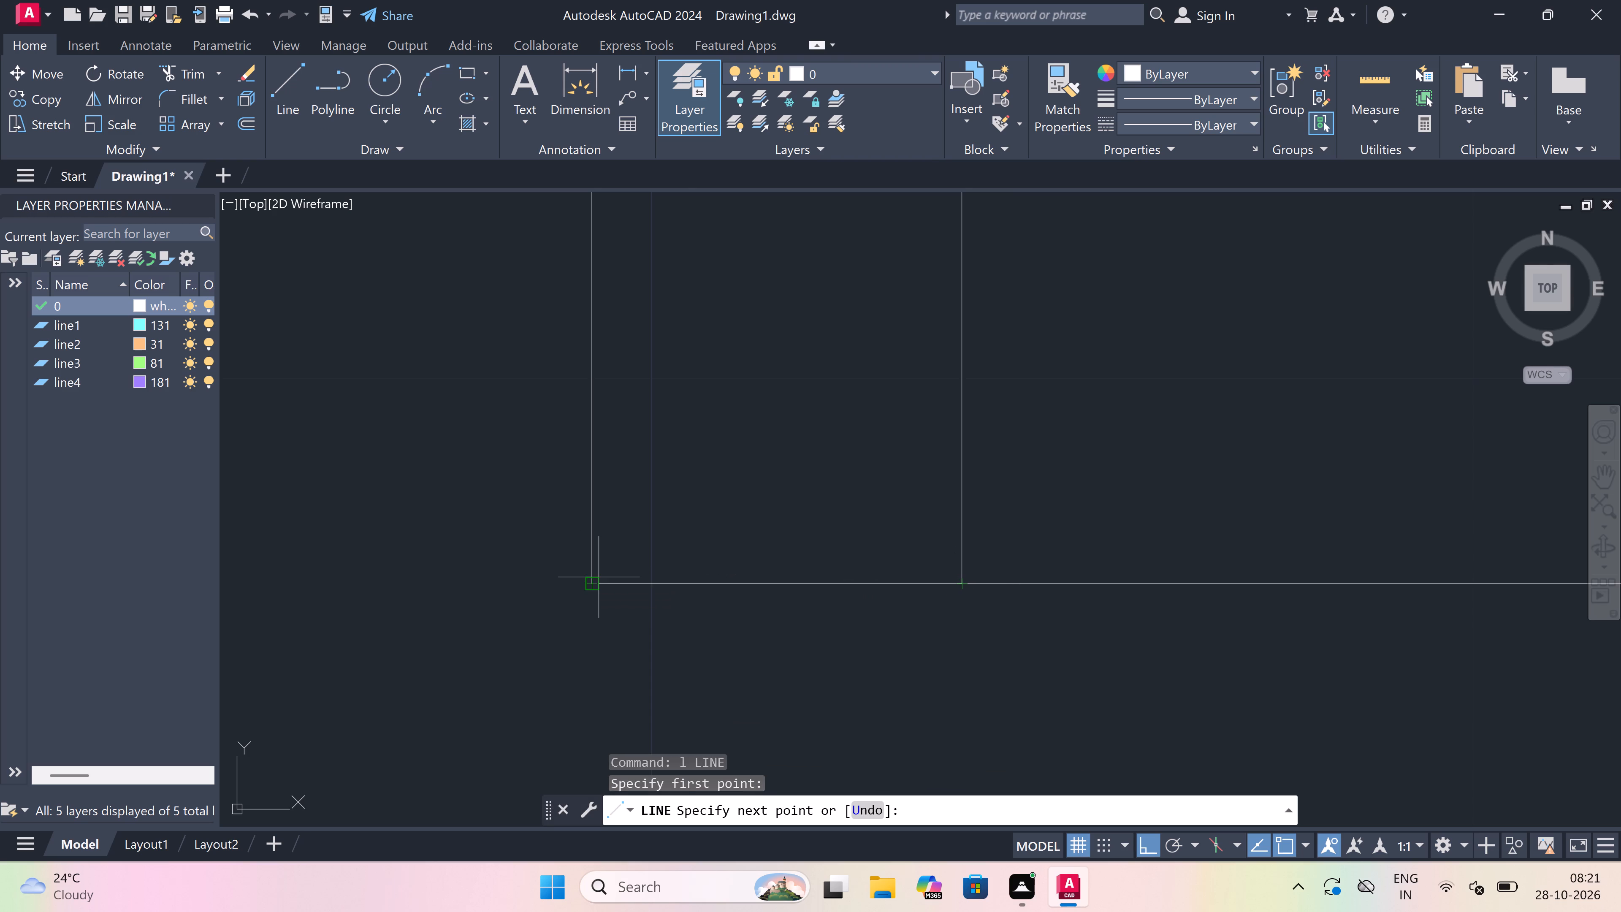
pyautogui.scroll(3, 599, 577)
pyautogui.moveTo(562, 603); pyautogui.dragTo(563, 603)
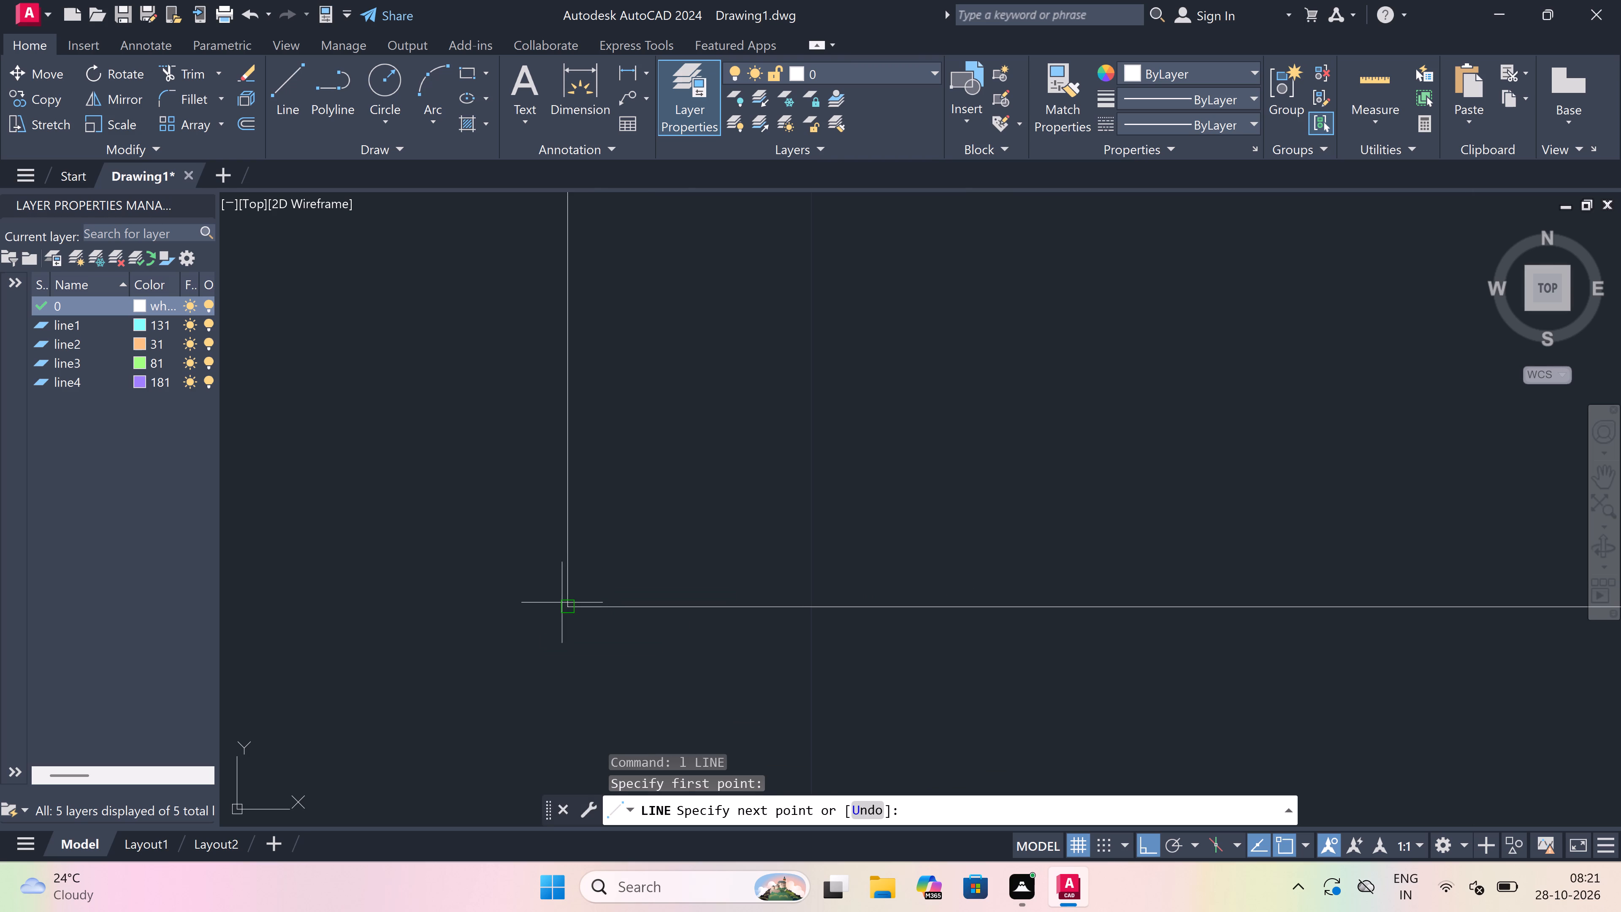
pyautogui.moveTo(563, 603); pyautogui.dragTo(585, 605)
pyautogui.press('Escape')
# Draw the second wall line: 4.5" up from the projection's lower-left corner, across its base, 4.5" past its right line, and up to the bottom-right room's inner corner.
pyautogui.press('space')
pyautogui.moveTo(572, 604); pyautogui.dragTo(575, 566)
pyautogui.press('4')
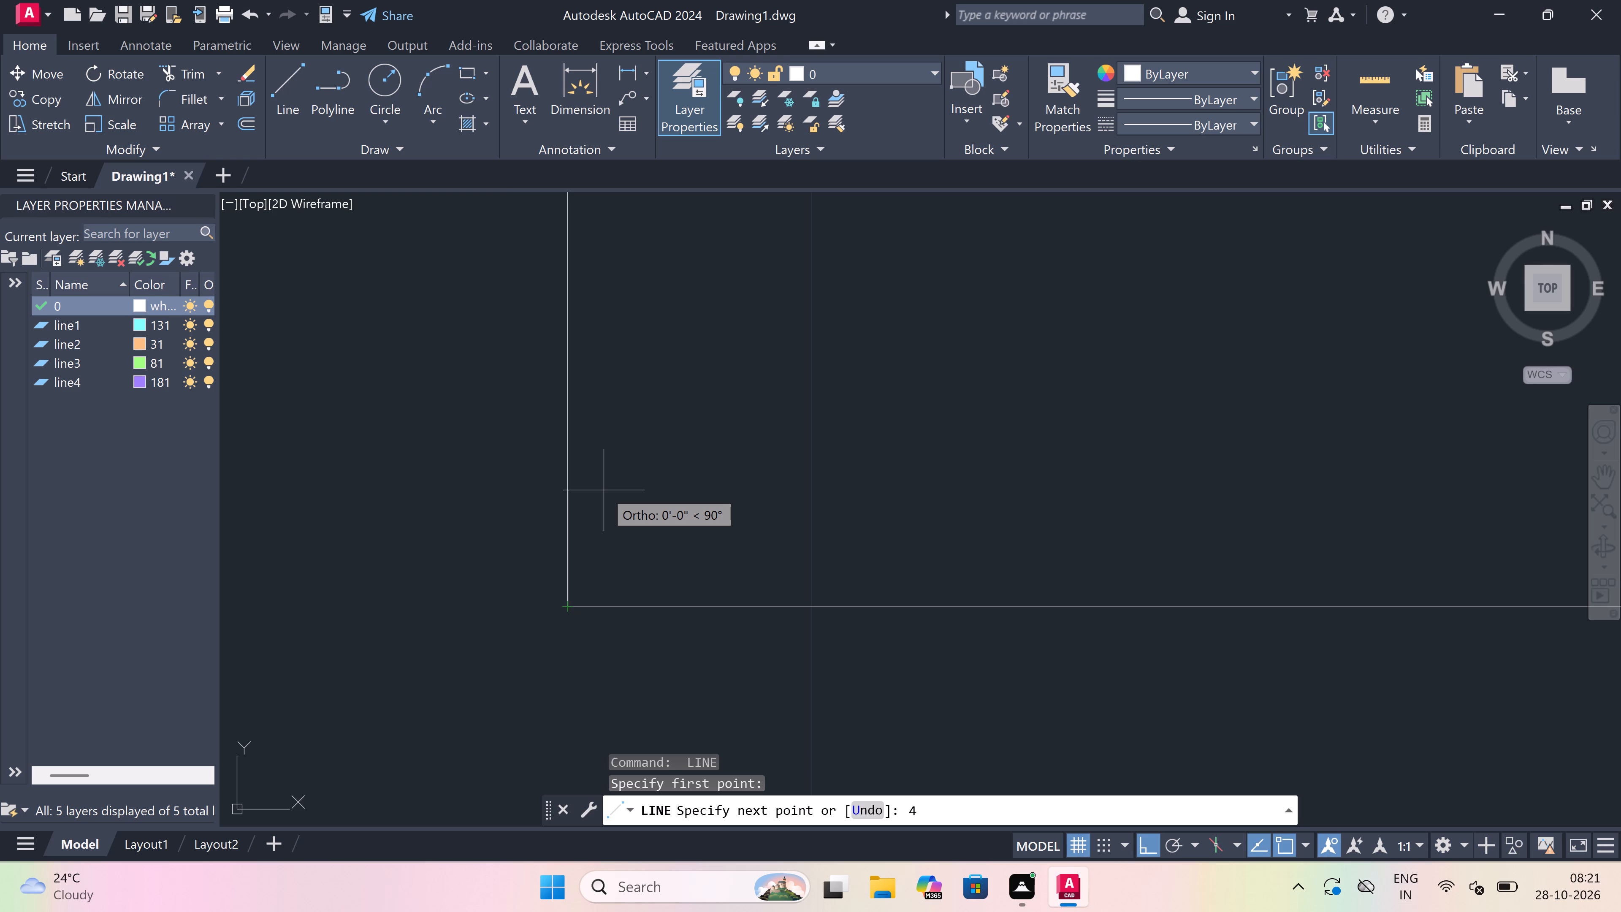
pyautogui.write('.5"')
pyautogui.press('space')
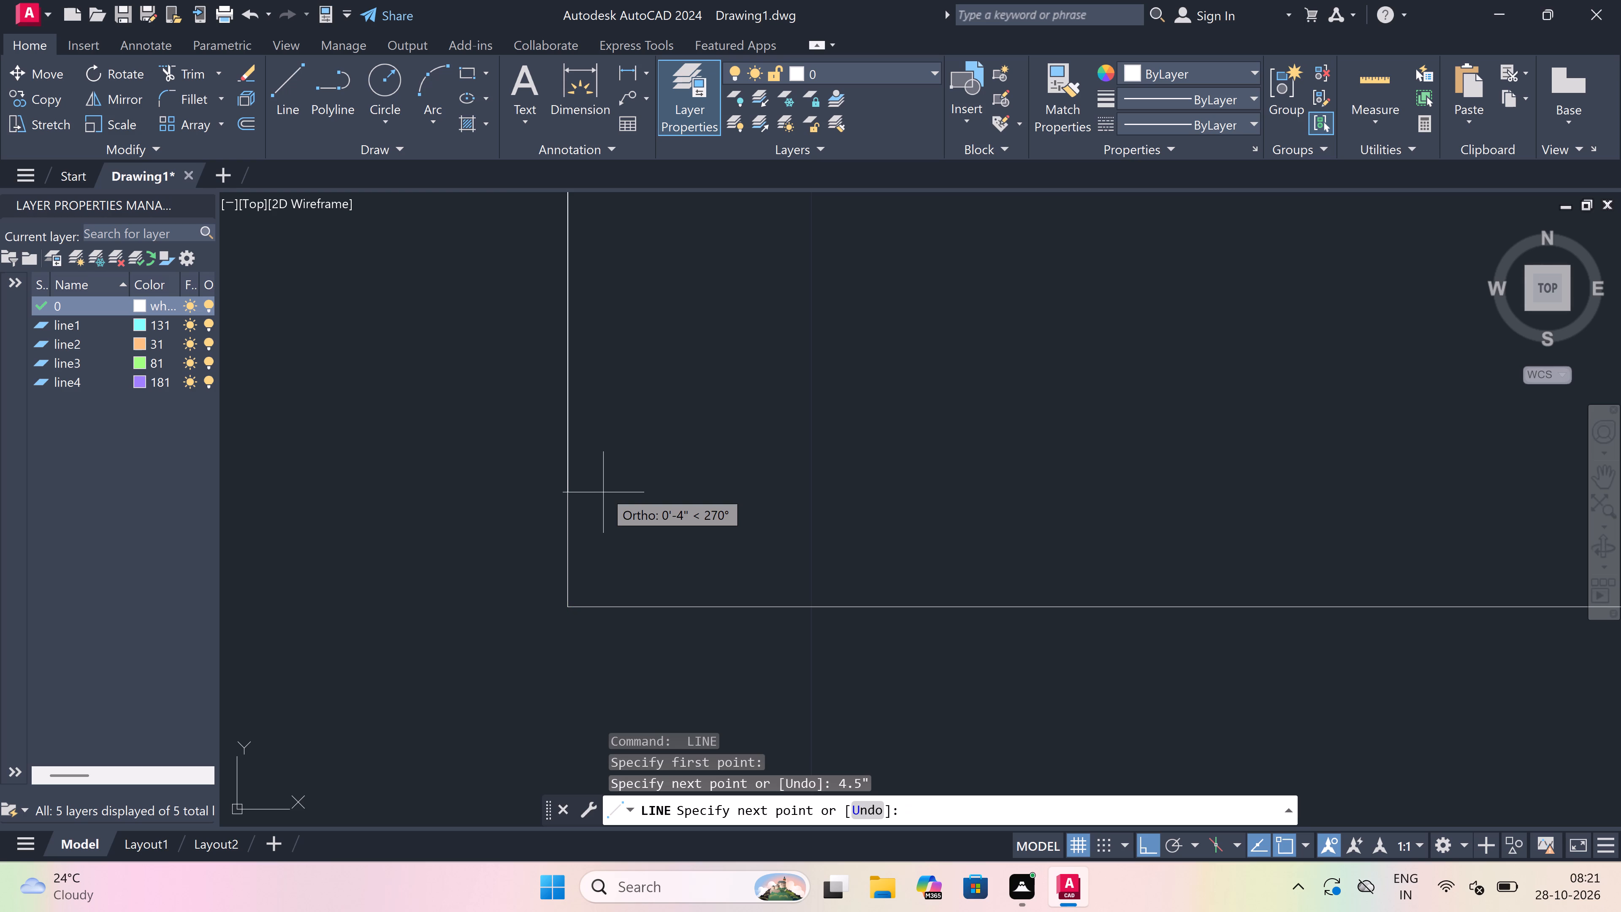
pyautogui.scroll(-9, 607, 498)
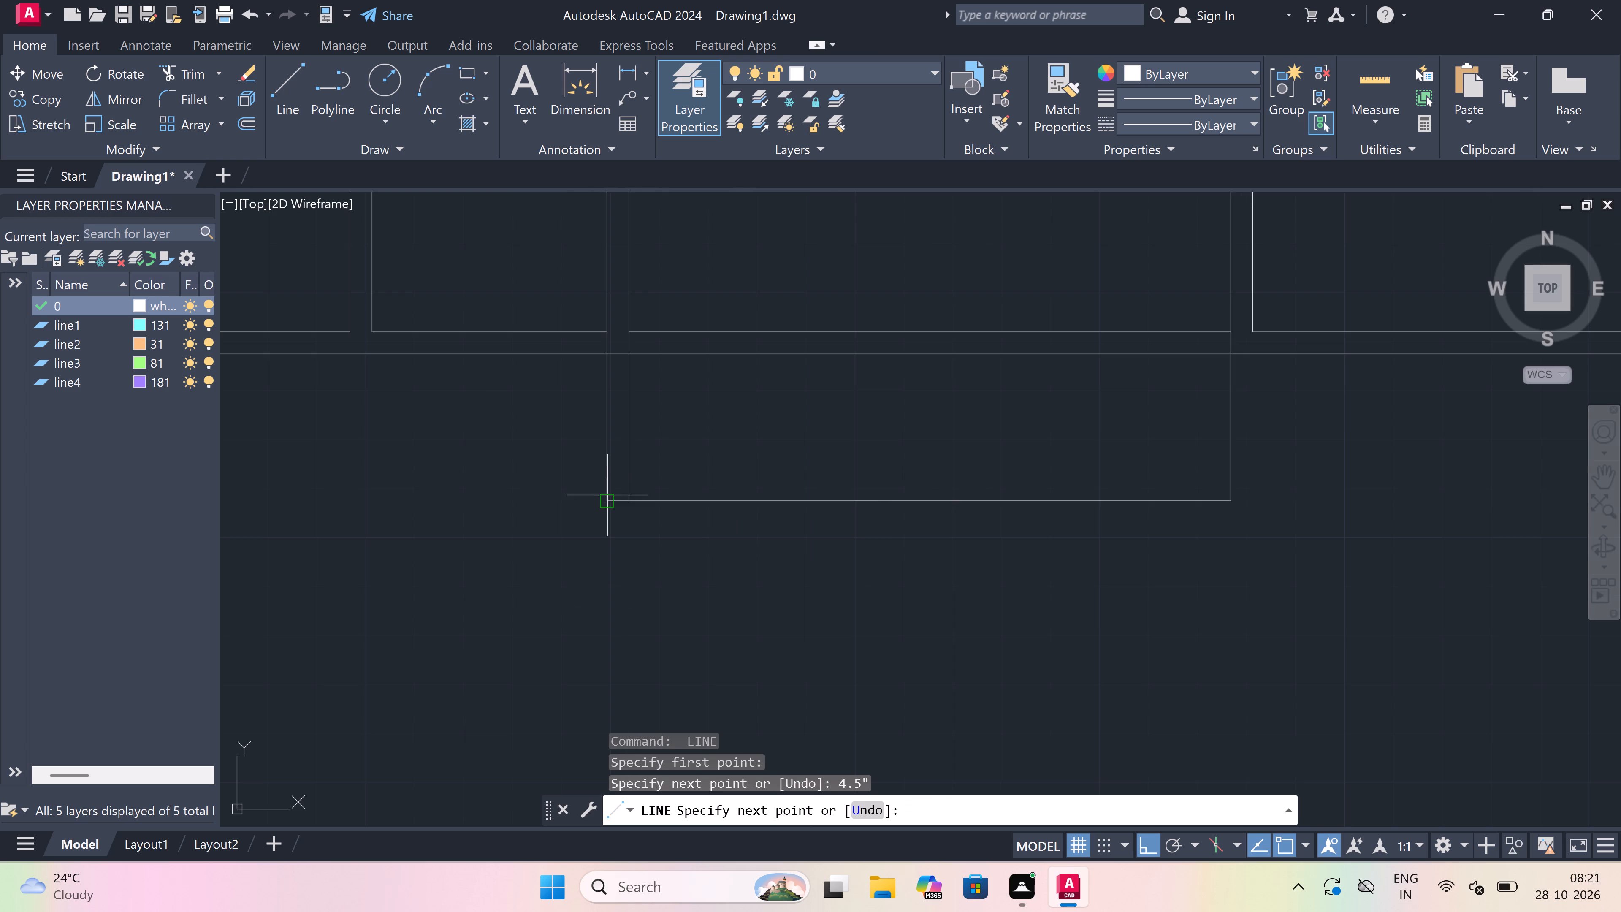
pyautogui.scroll(2, 1272, 451)
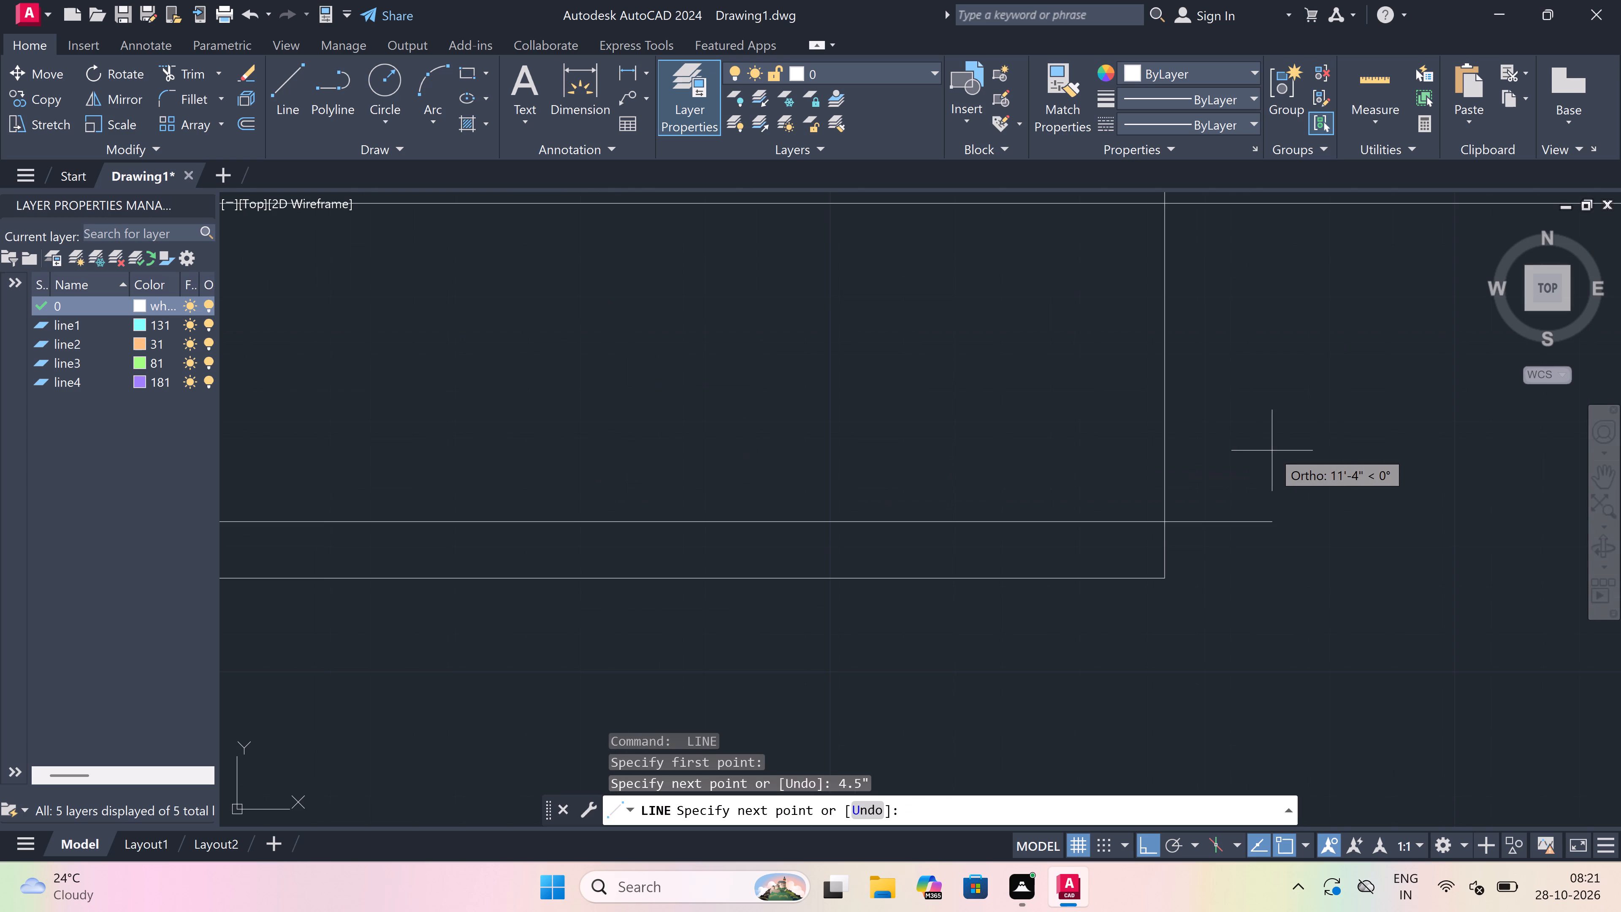
pyautogui.click(1159, 525)
pyautogui.scroll(-3, 892, 546)
pyautogui.scroll(1, 1101, 529)
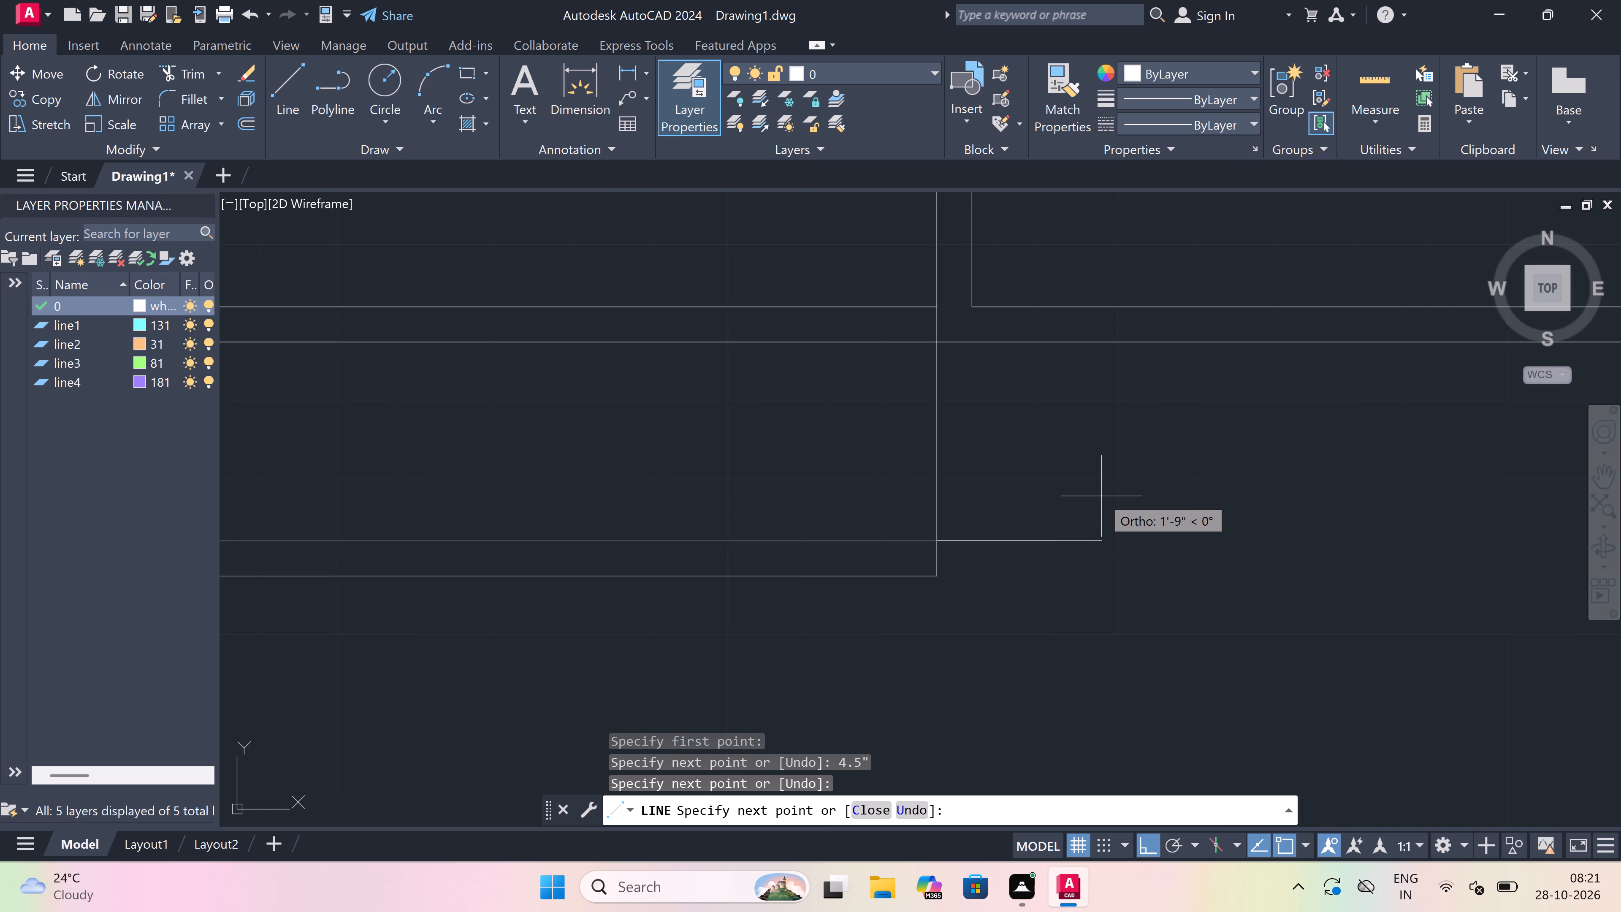
pyautogui.write('4.5"')
pyautogui.press('space')
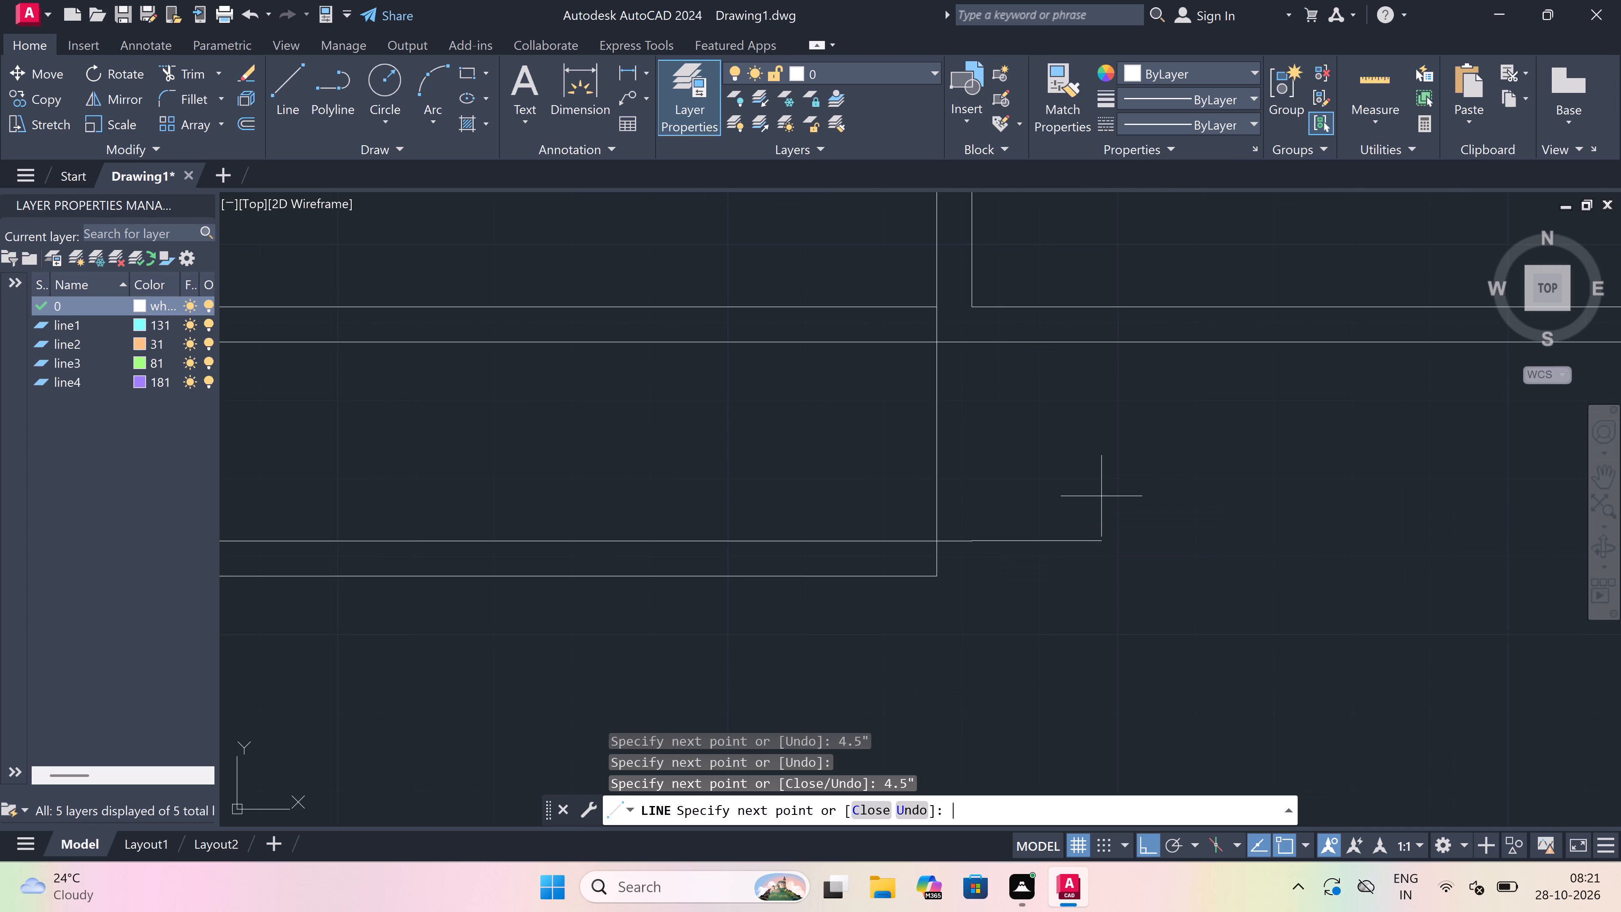
pyautogui.click(980, 310)
pyautogui.press('Escape')
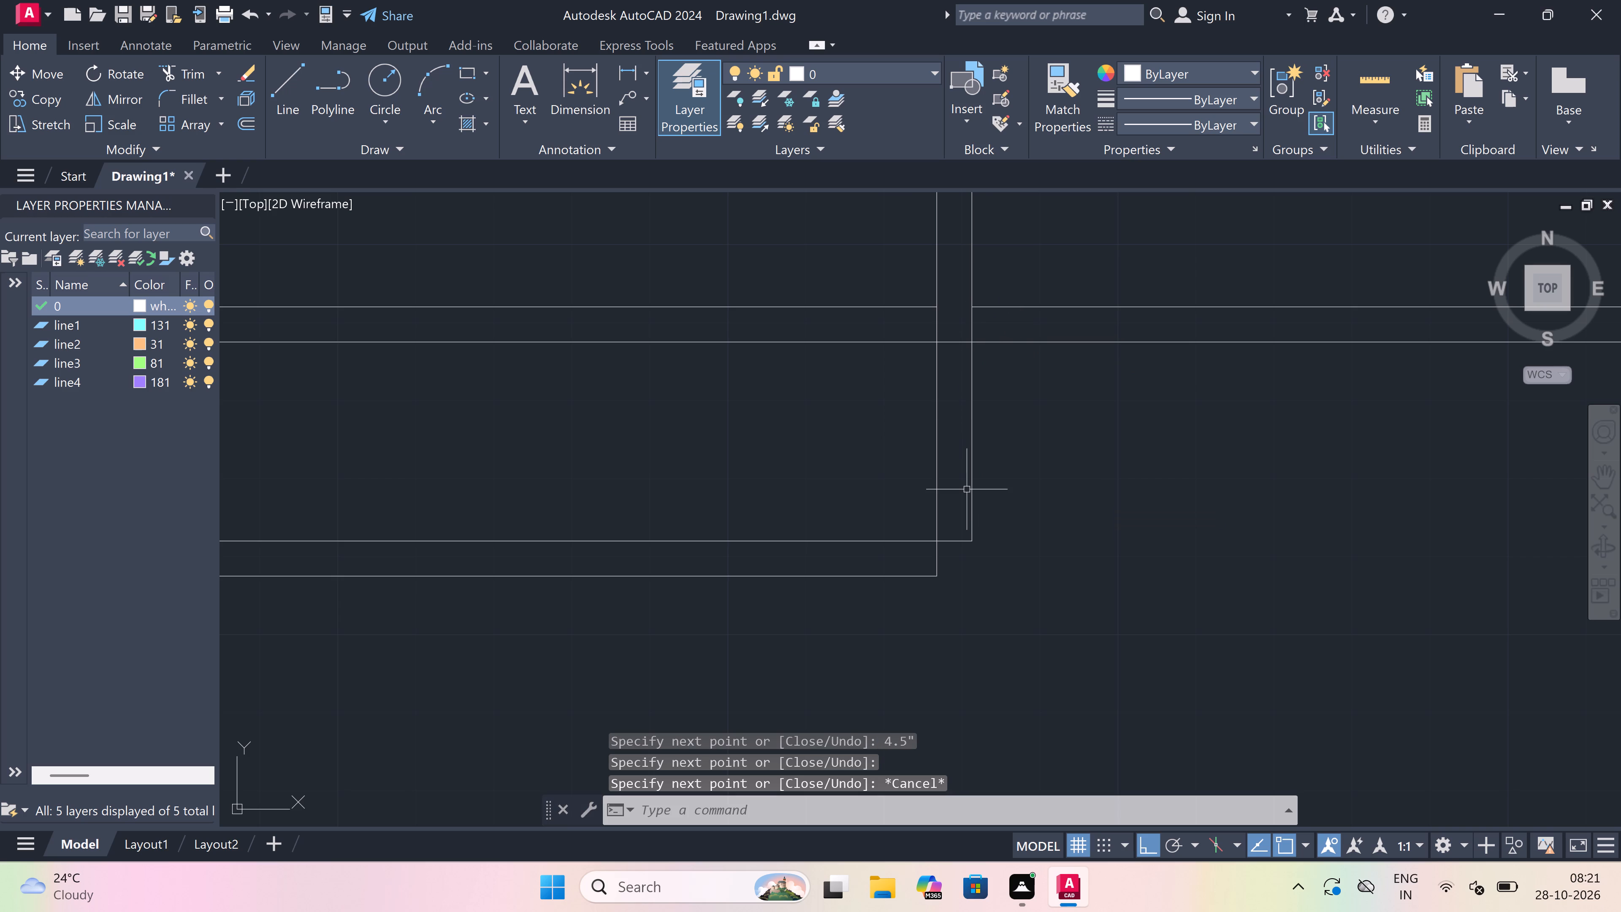
# Extend the projection's base line past its lower-right corner and draw the outer right line down to meet it.
pyautogui.scroll(3, 957, 559)
pyautogui.press('space')
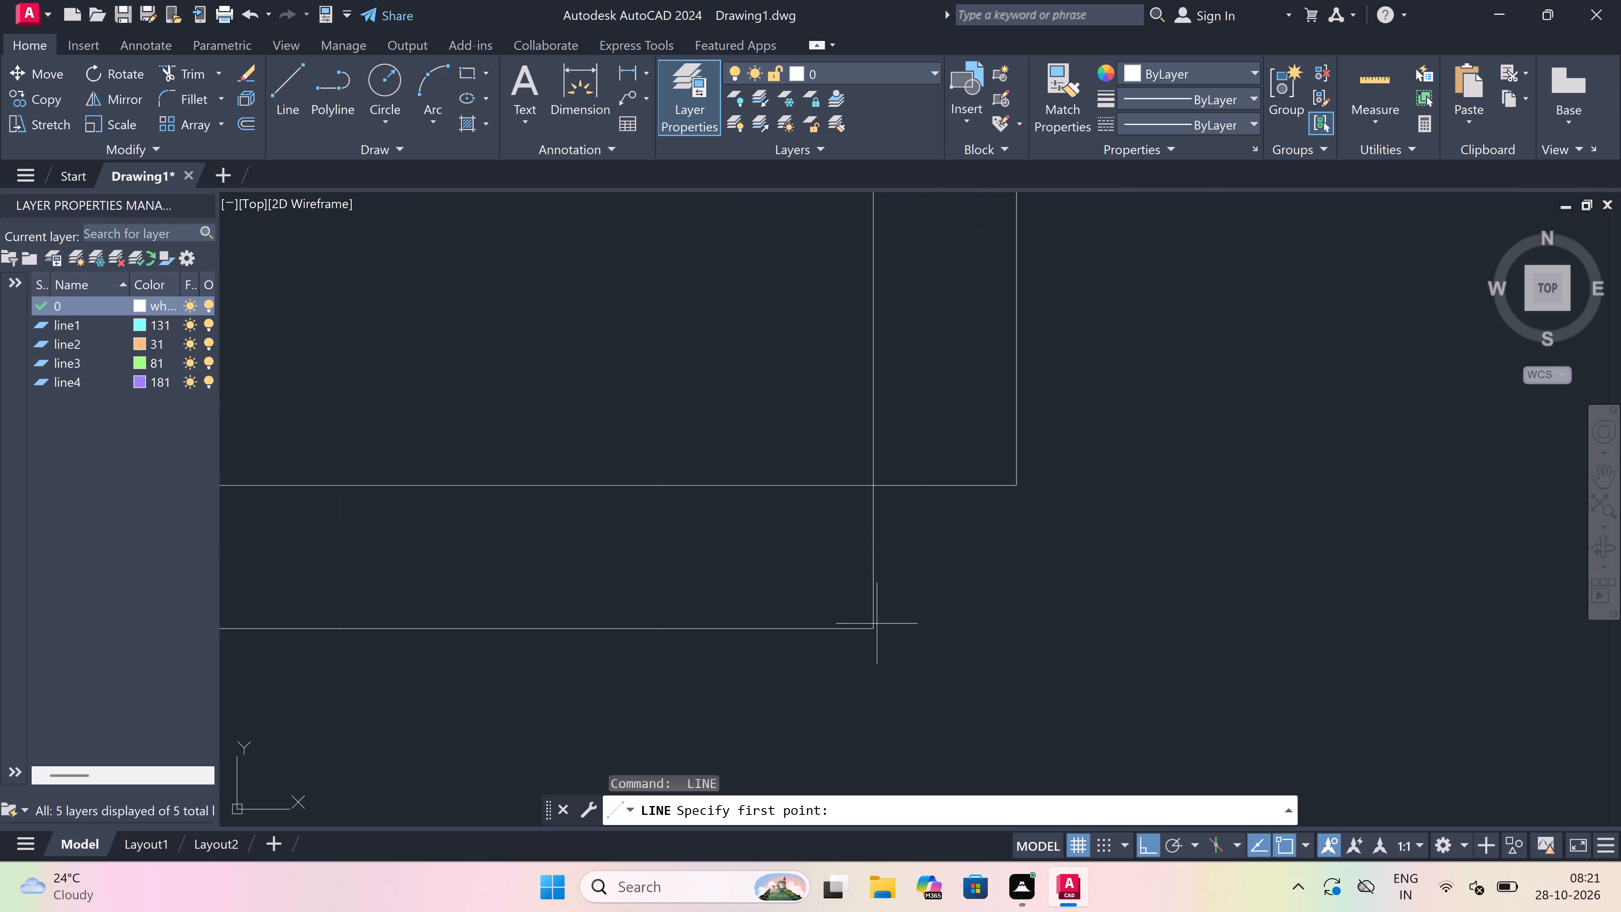
pyautogui.moveTo(870, 632); pyautogui.dragTo(890, 632)
pyautogui.click(1182, 627)
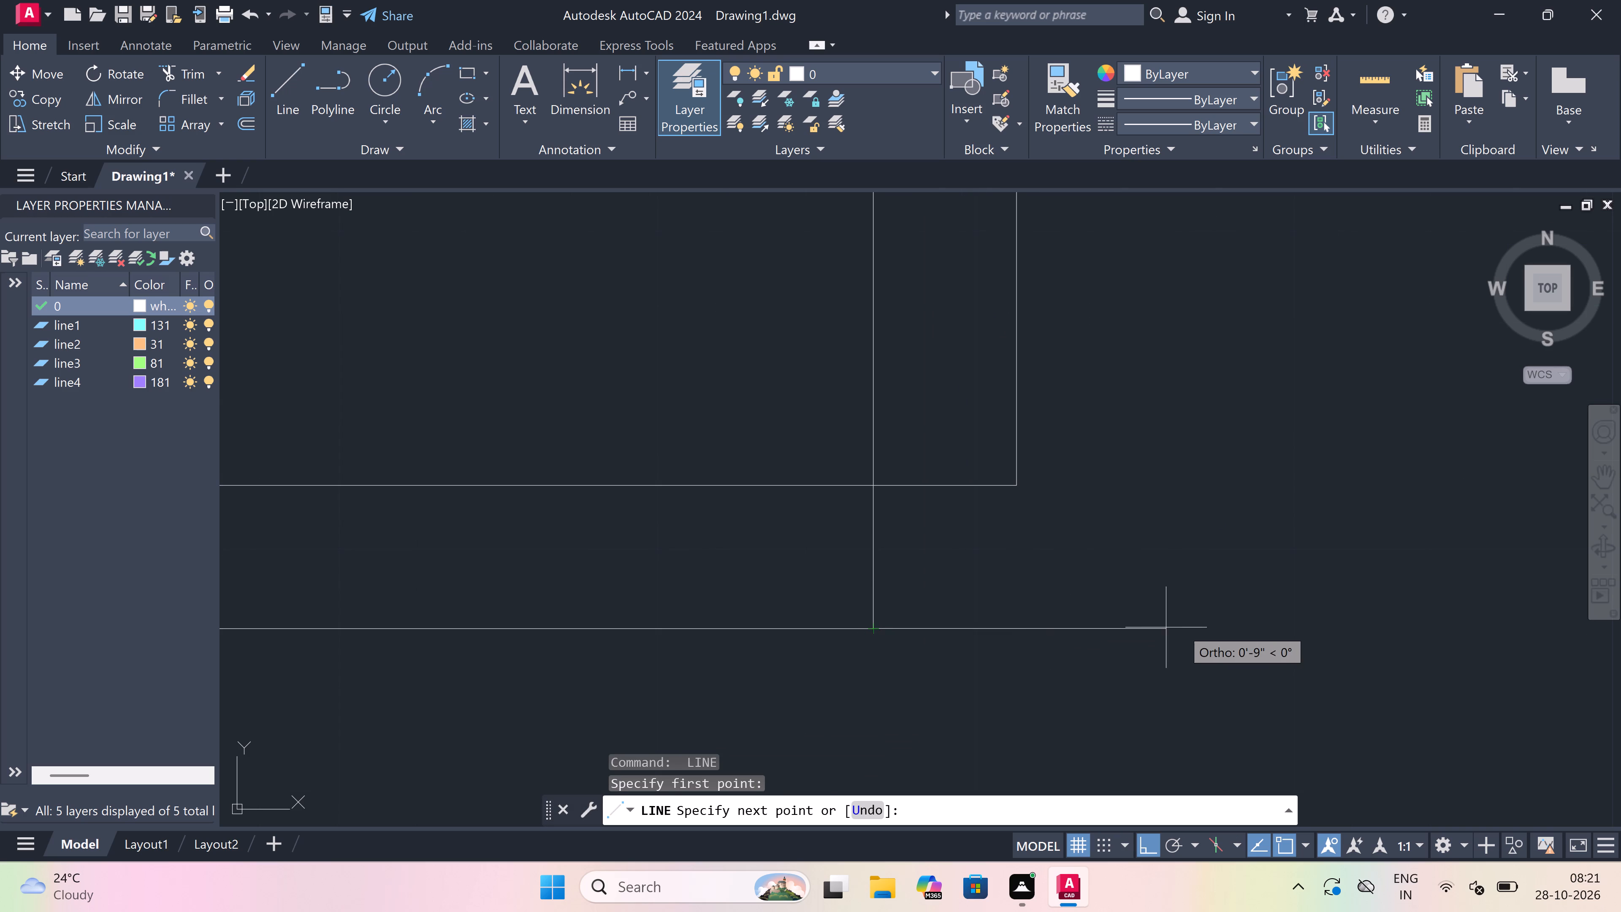
pyautogui.press('Escape')
pyautogui.press('space')
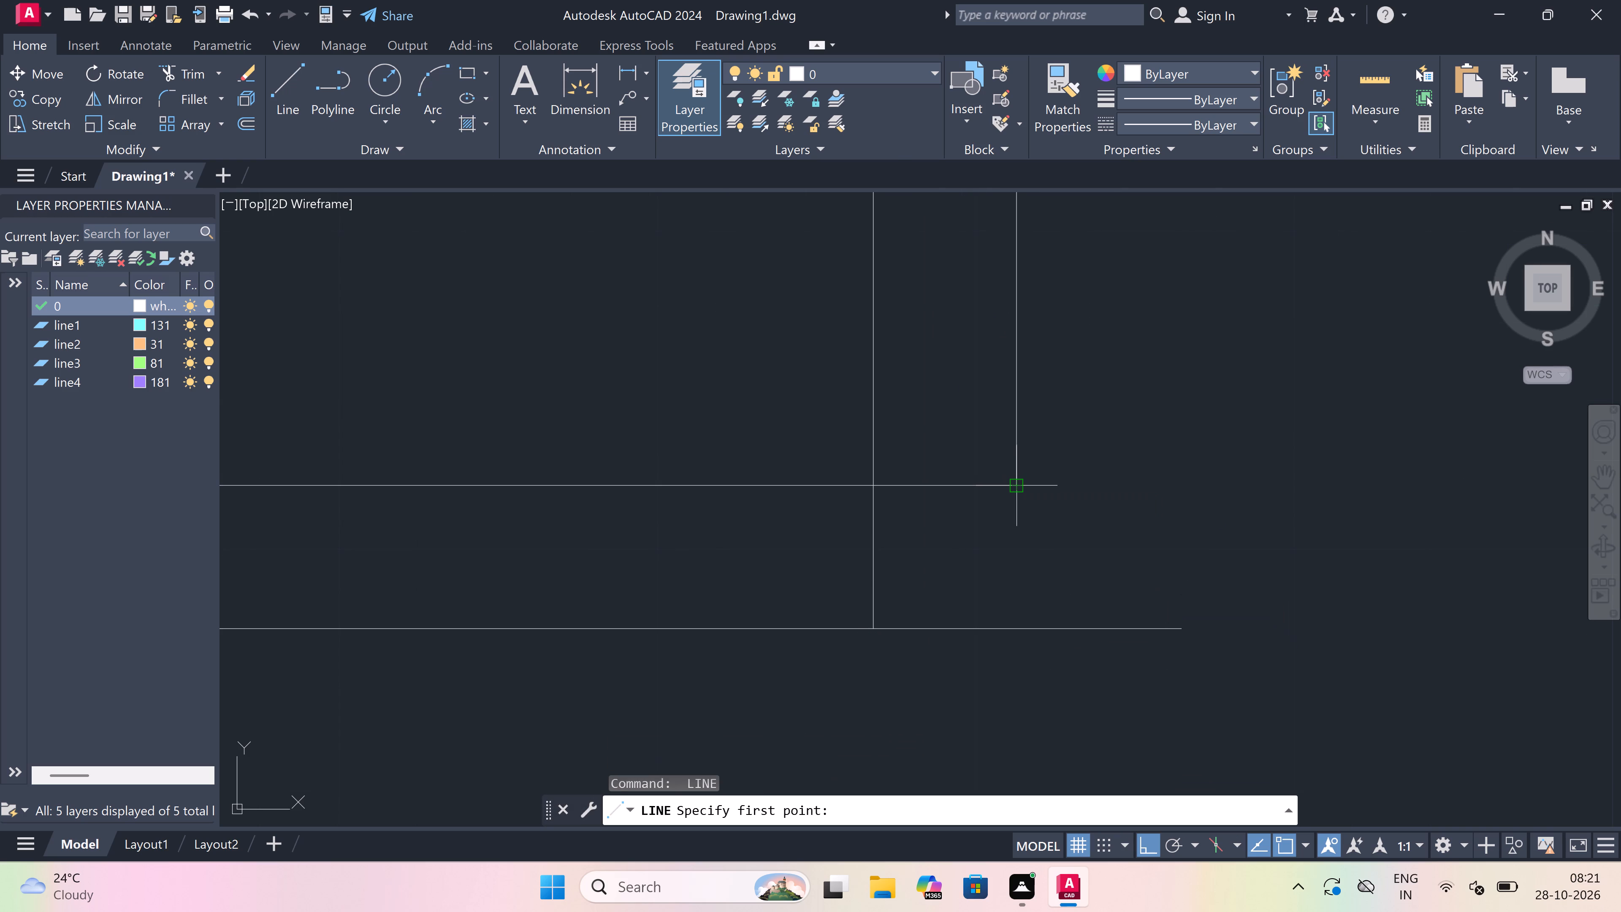
pyautogui.click(1020, 484)
pyautogui.click(1019, 629)
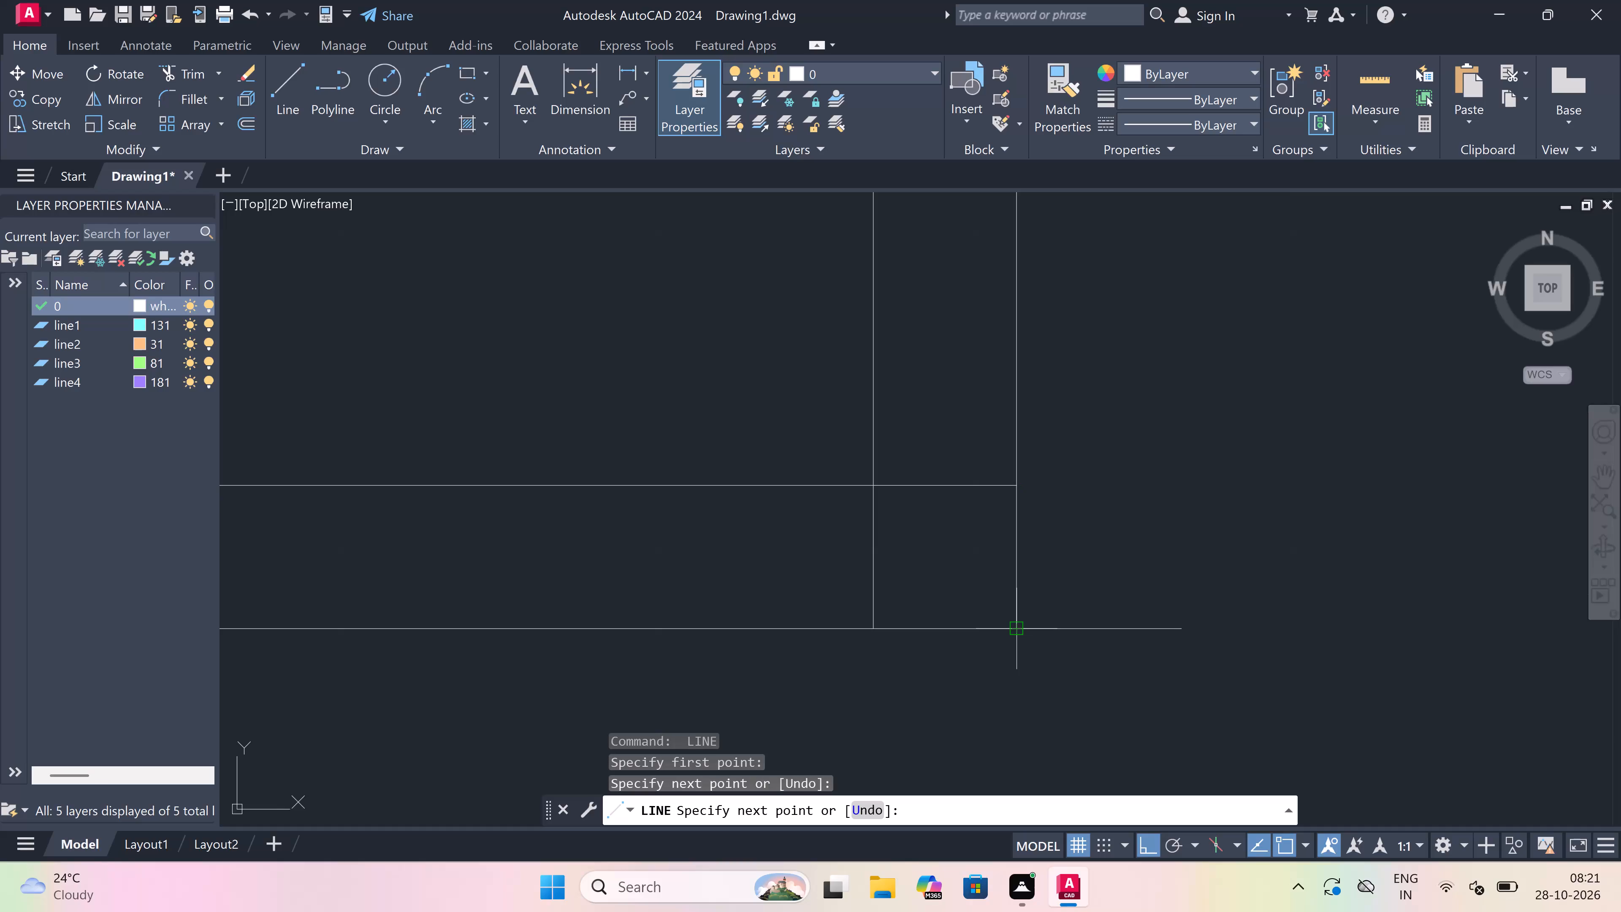
pyautogui.press('Escape')
# Trim the crossing wall lines and the overshooting base line at the projection's lower-right corner.
pyautogui.press('t')
pyautogui.press('r')
pyautogui.press('space')
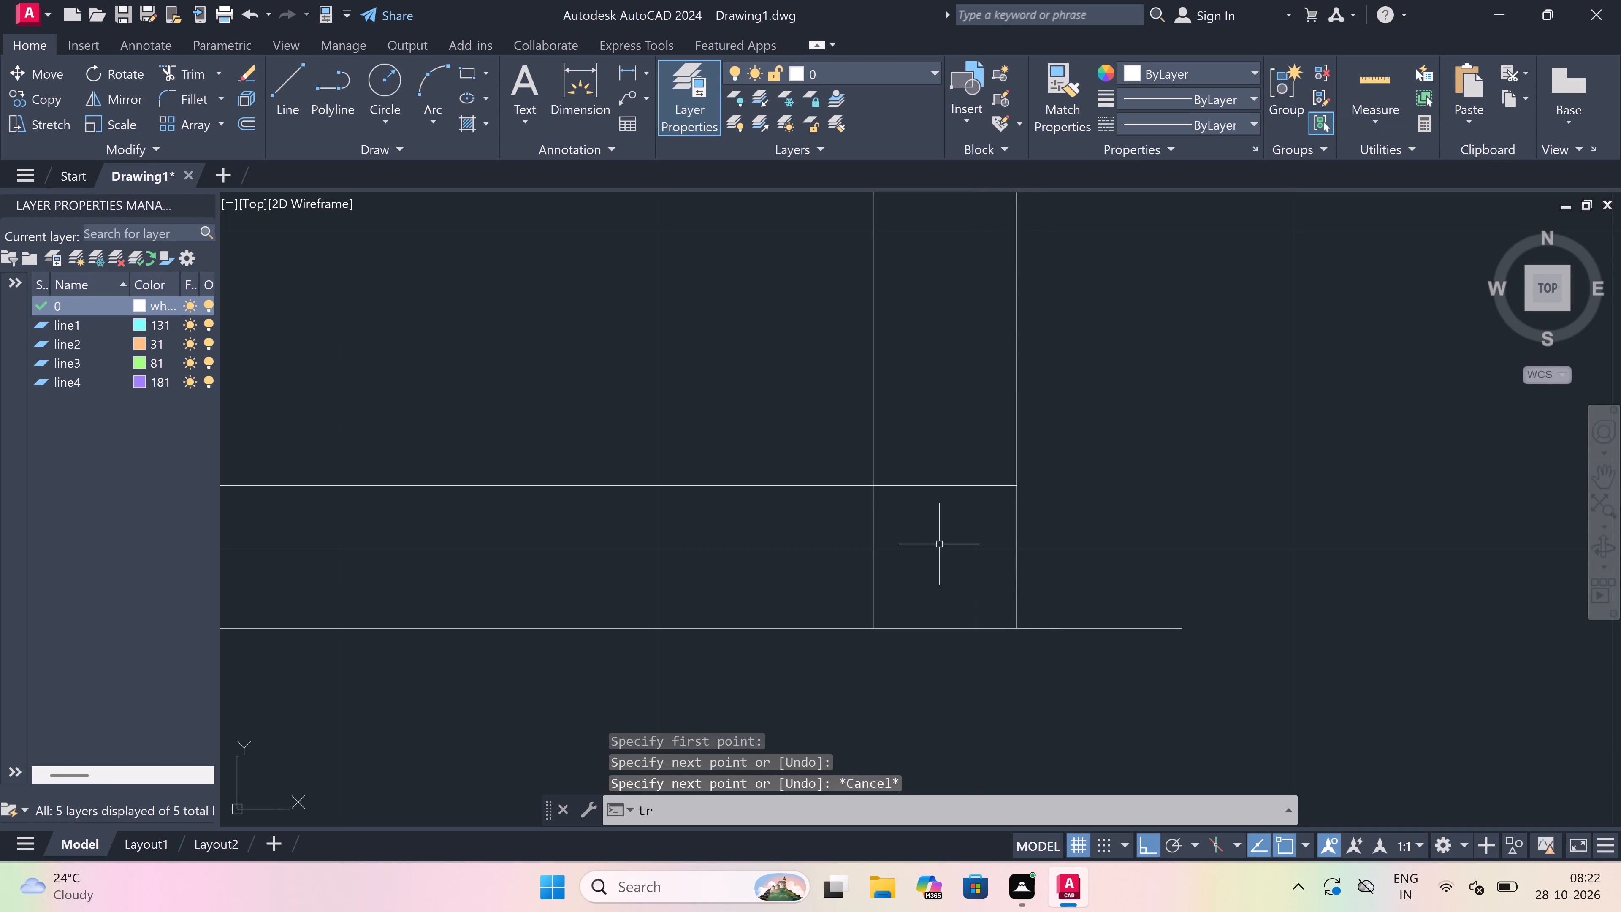
pyautogui.click(920, 488)
pyautogui.click(872, 536)
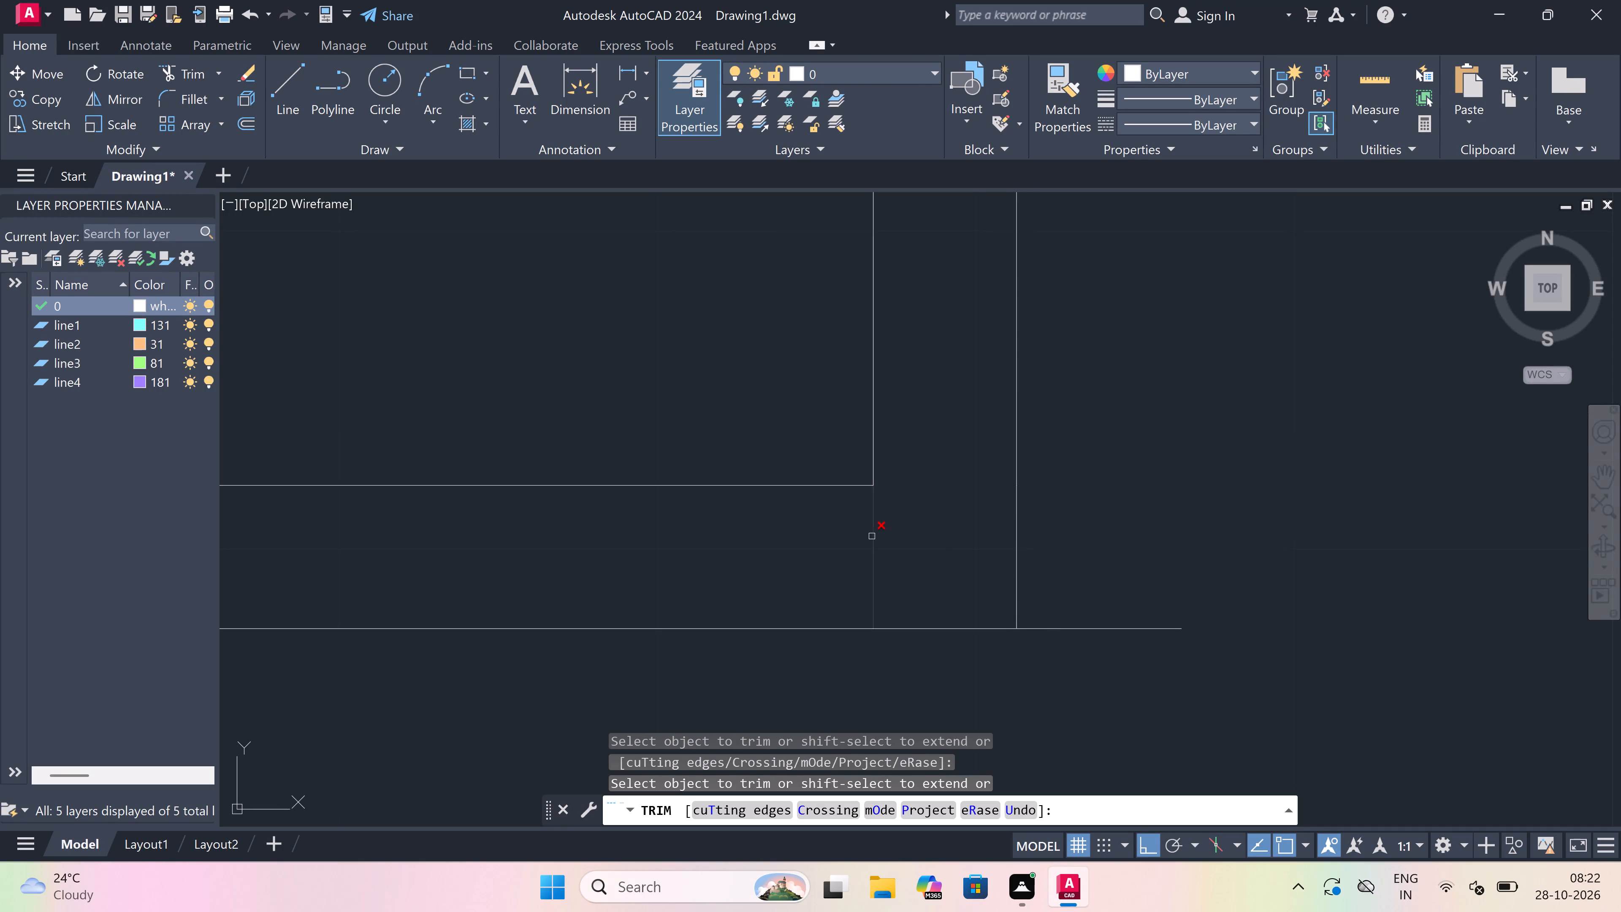
pyautogui.click(1153, 635)
pyautogui.click(1123, 573)
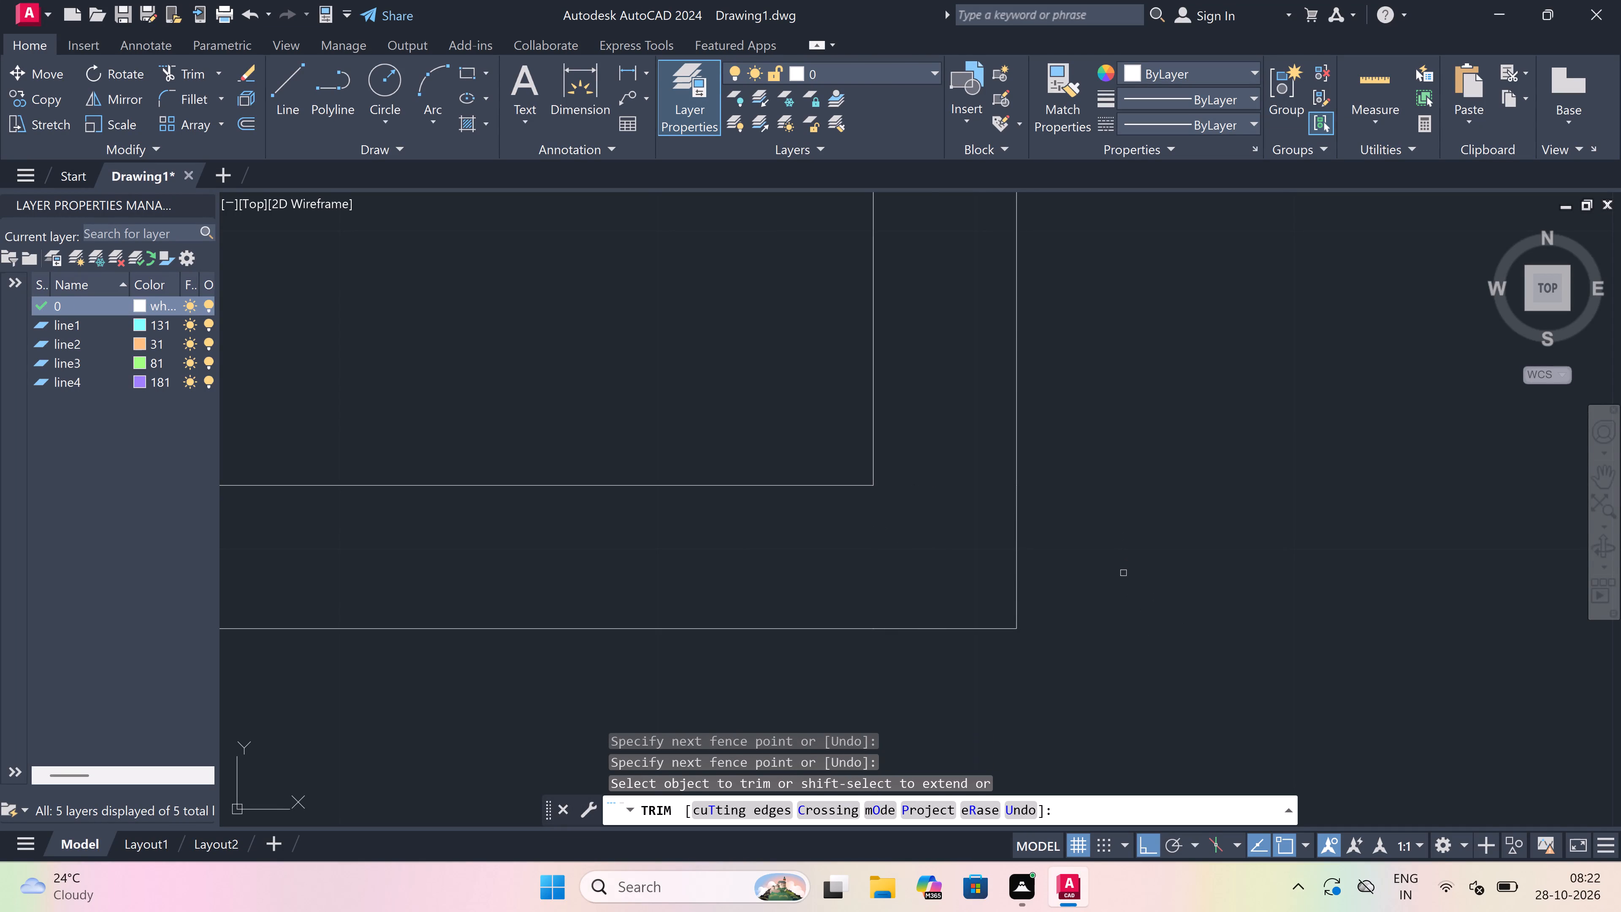
# Trim the bottom wall's outer line where it crosses the projection's right wall and the open gap.
pyautogui.scroll(-4, 1029, 604)
pyautogui.scroll(2, 1024, 416)
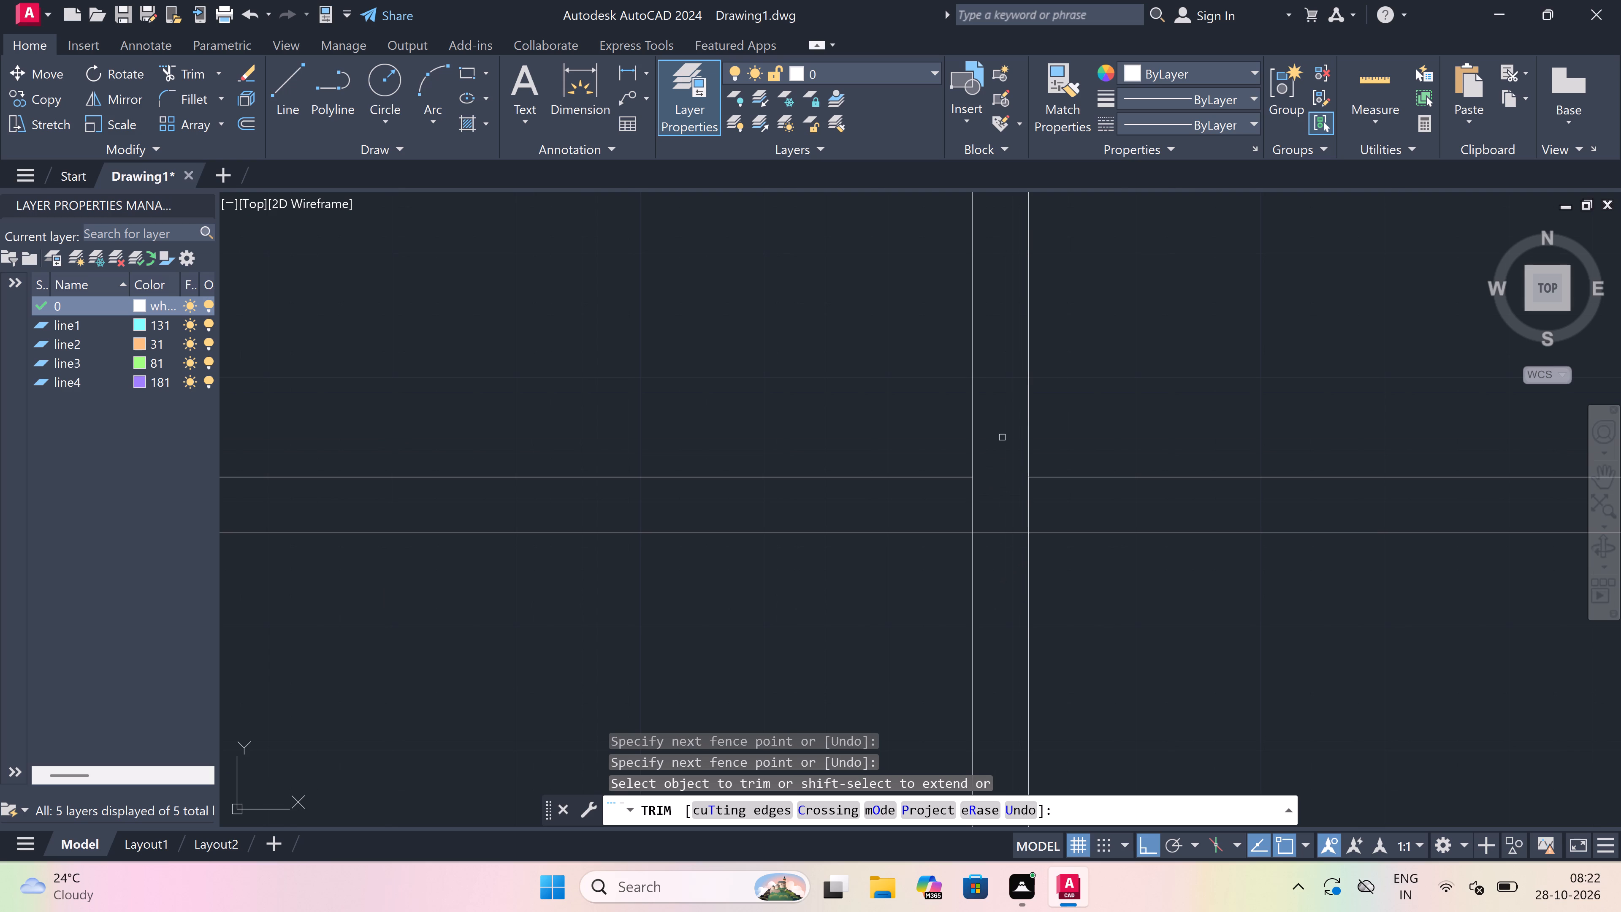
pyautogui.moveTo(990, 476); pyautogui.dragTo(993, 502)
pyautogui.click(992, 546)
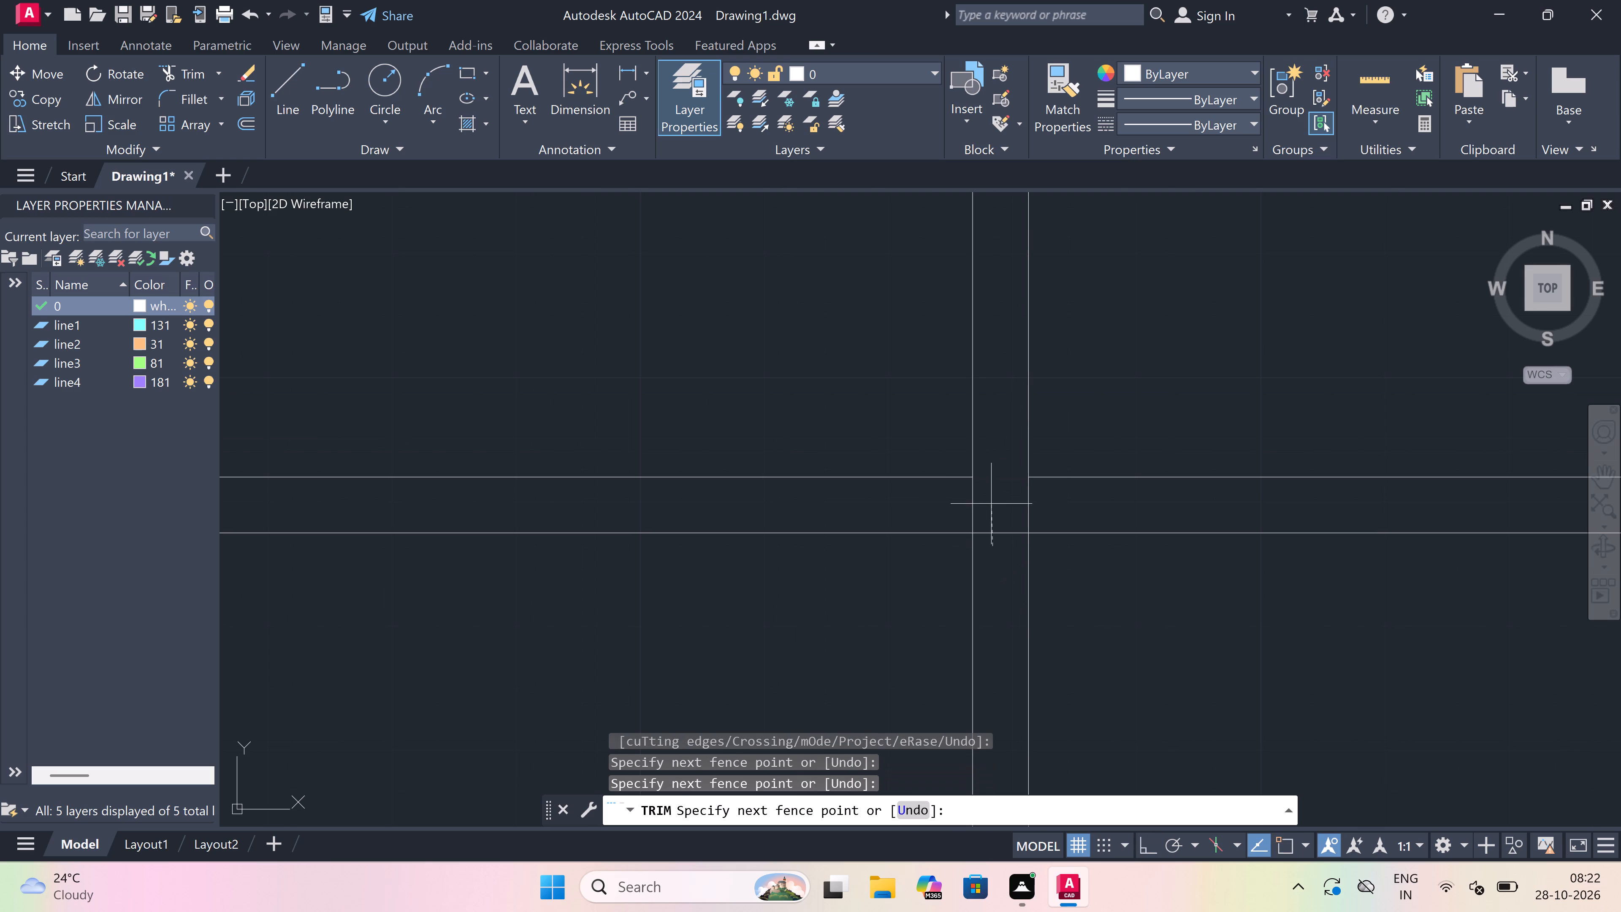
pyautogui.click(991, 500)
pyautogui.scroll(-5, 991, 500)
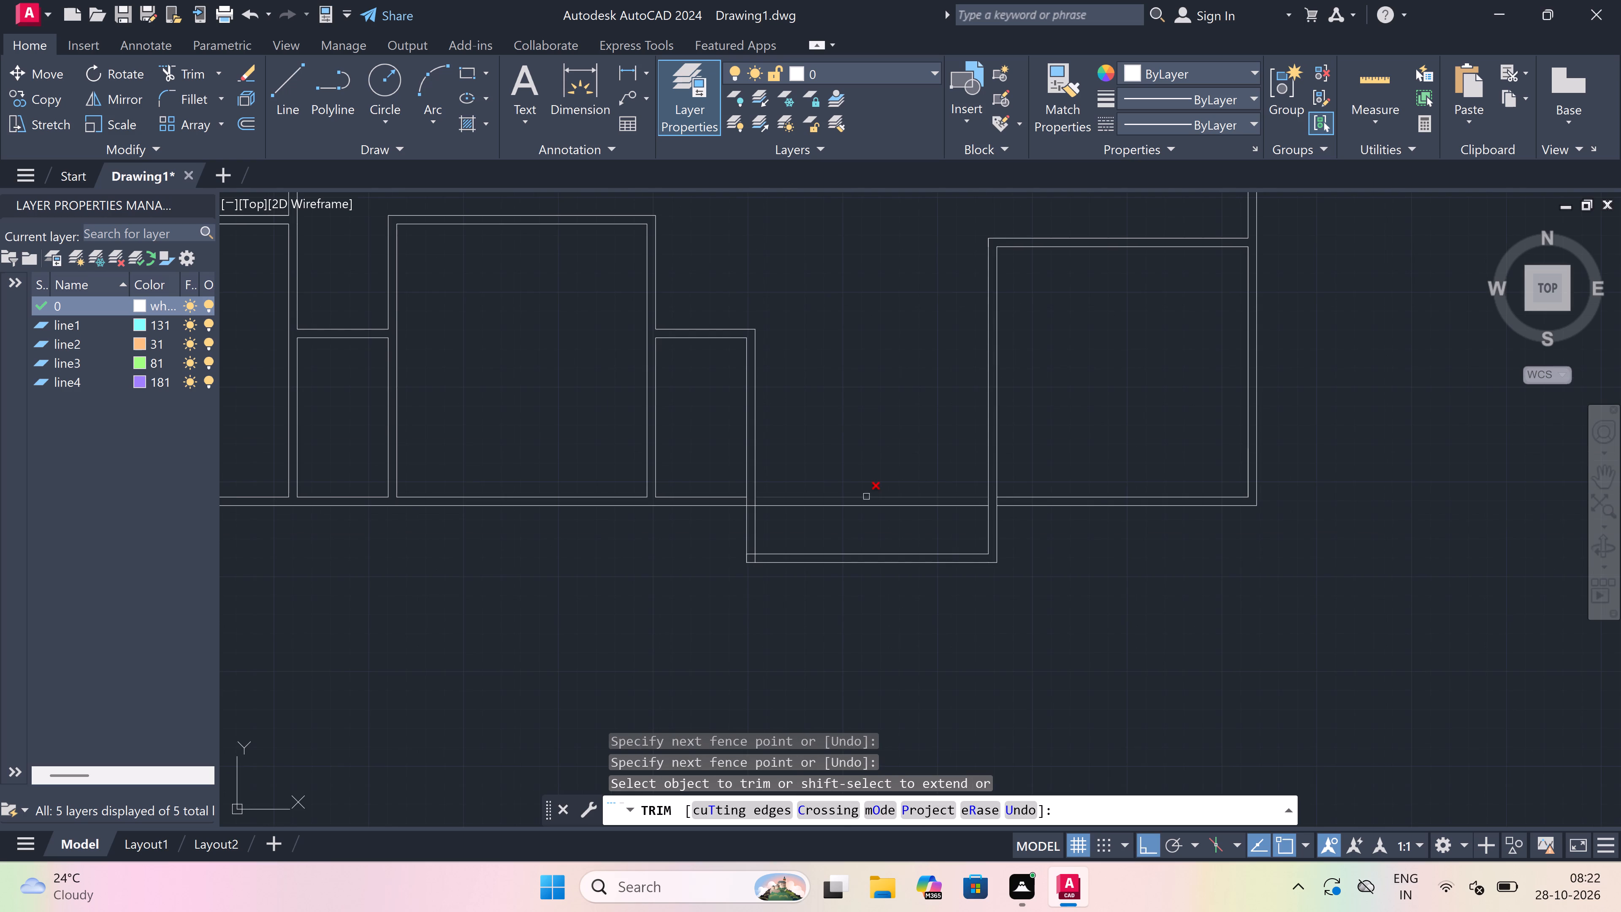
pyautogui.scroll(2, 821, 502)
pyautogui.moveTo(804, 534); pyautogui.dragTo(804, 526)
pyautogui.click(835, 428)
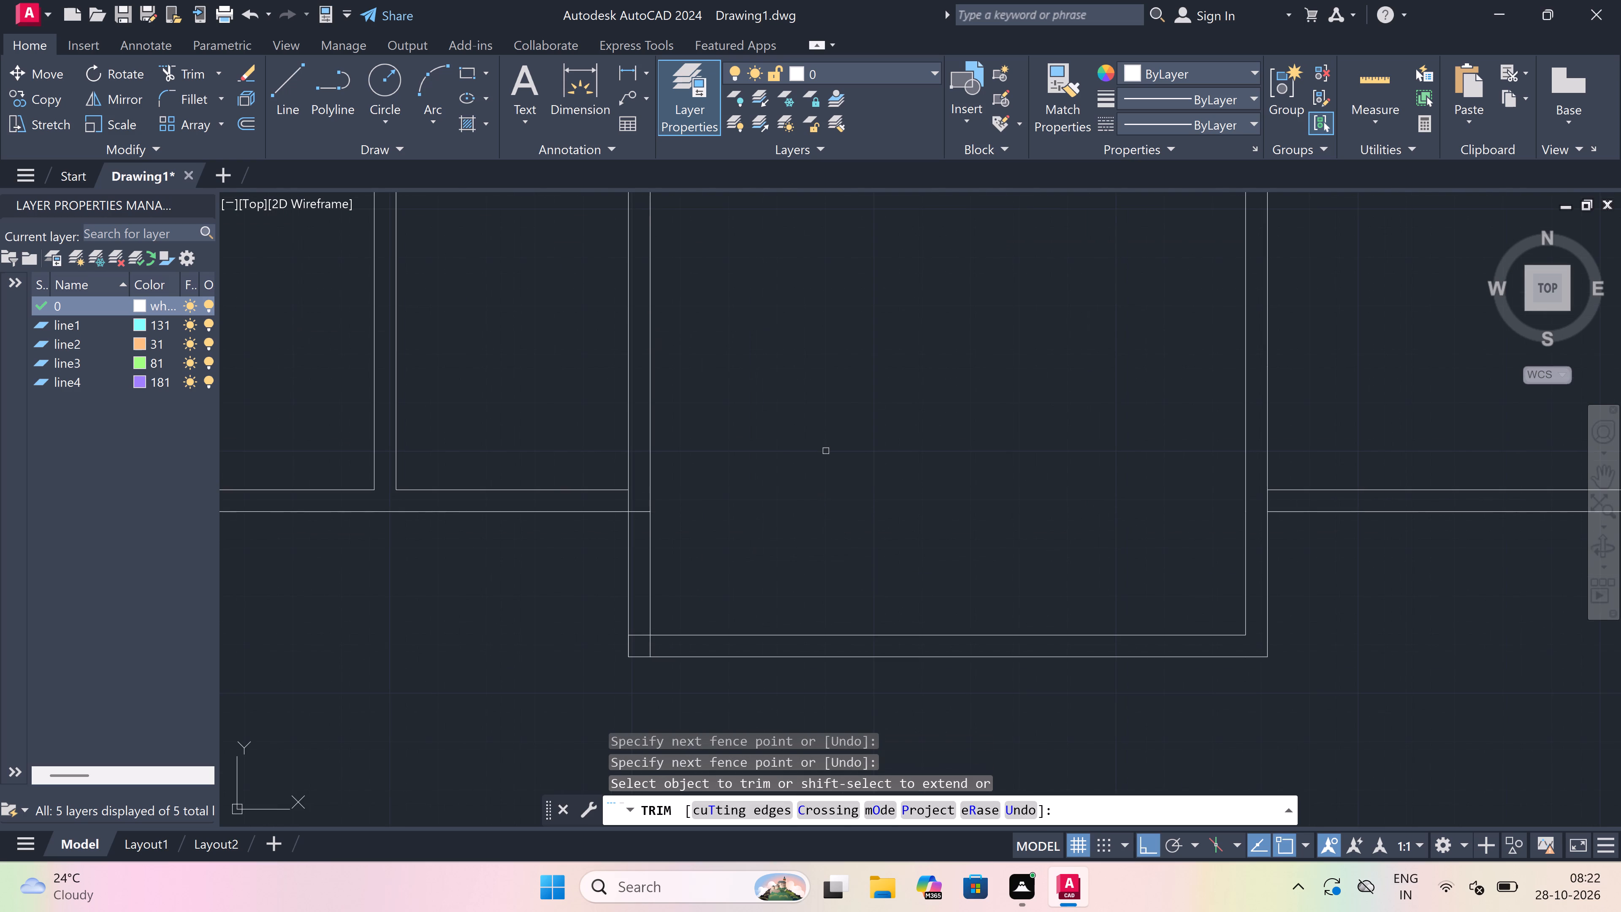
# Trim the bottom wall's outer line inside the projection's left wall and the overlapping lines at the lower-left corner.
pyautogui.scroll(2, 637, 507)
pyautogui.click(637, 505)
pyautogui.scroll(-2, 637, 505)
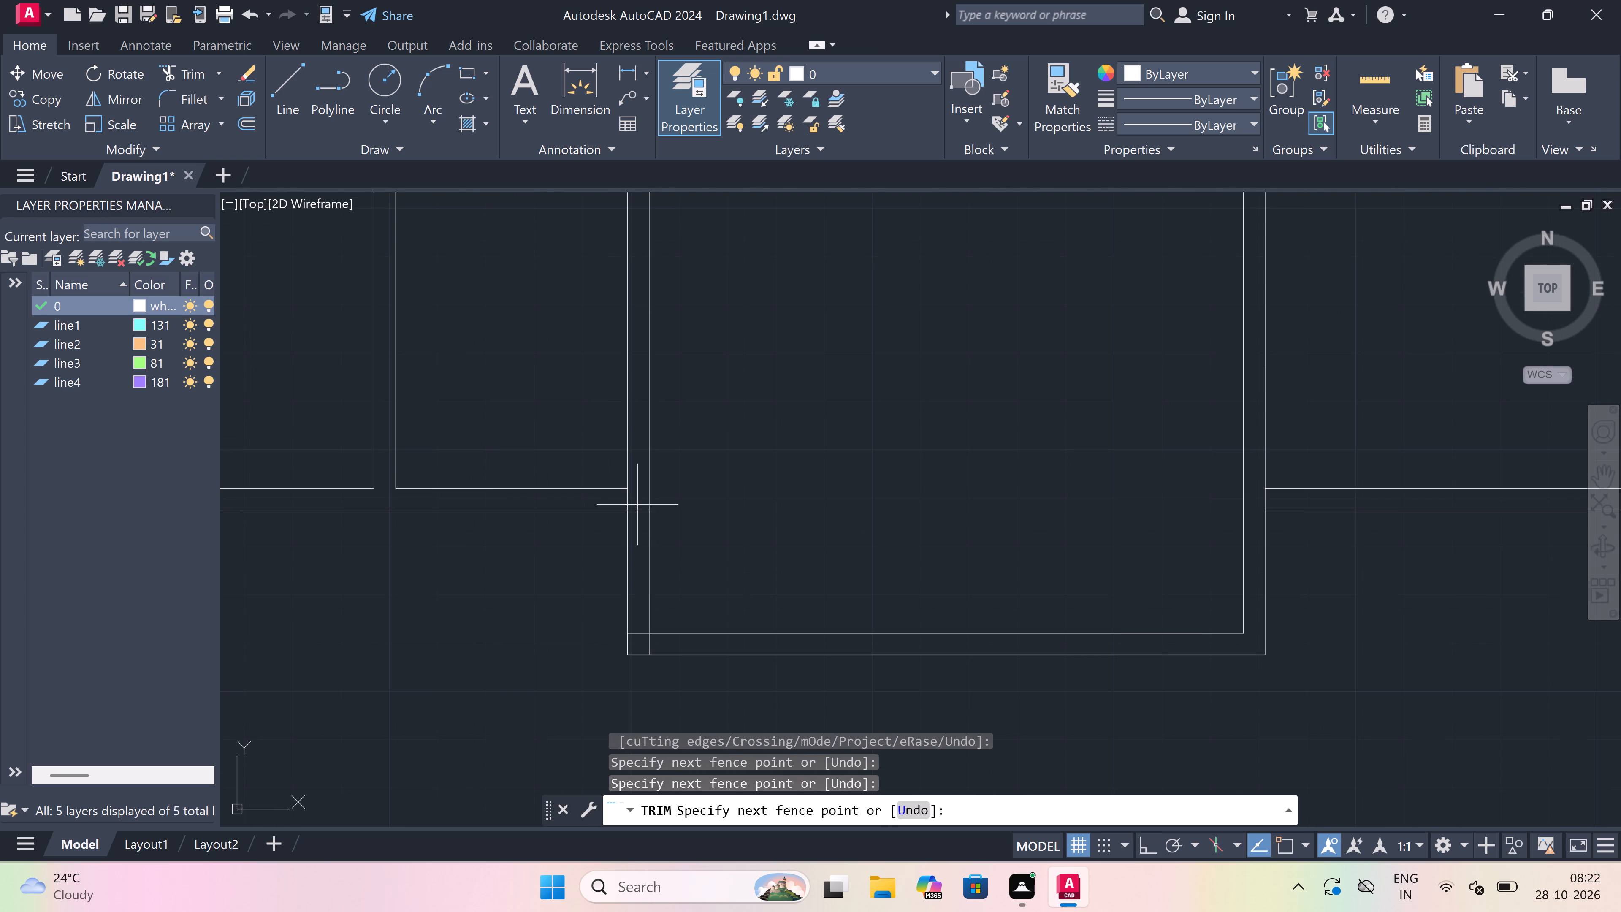
pyautogui.scroll(3, 638, 639)
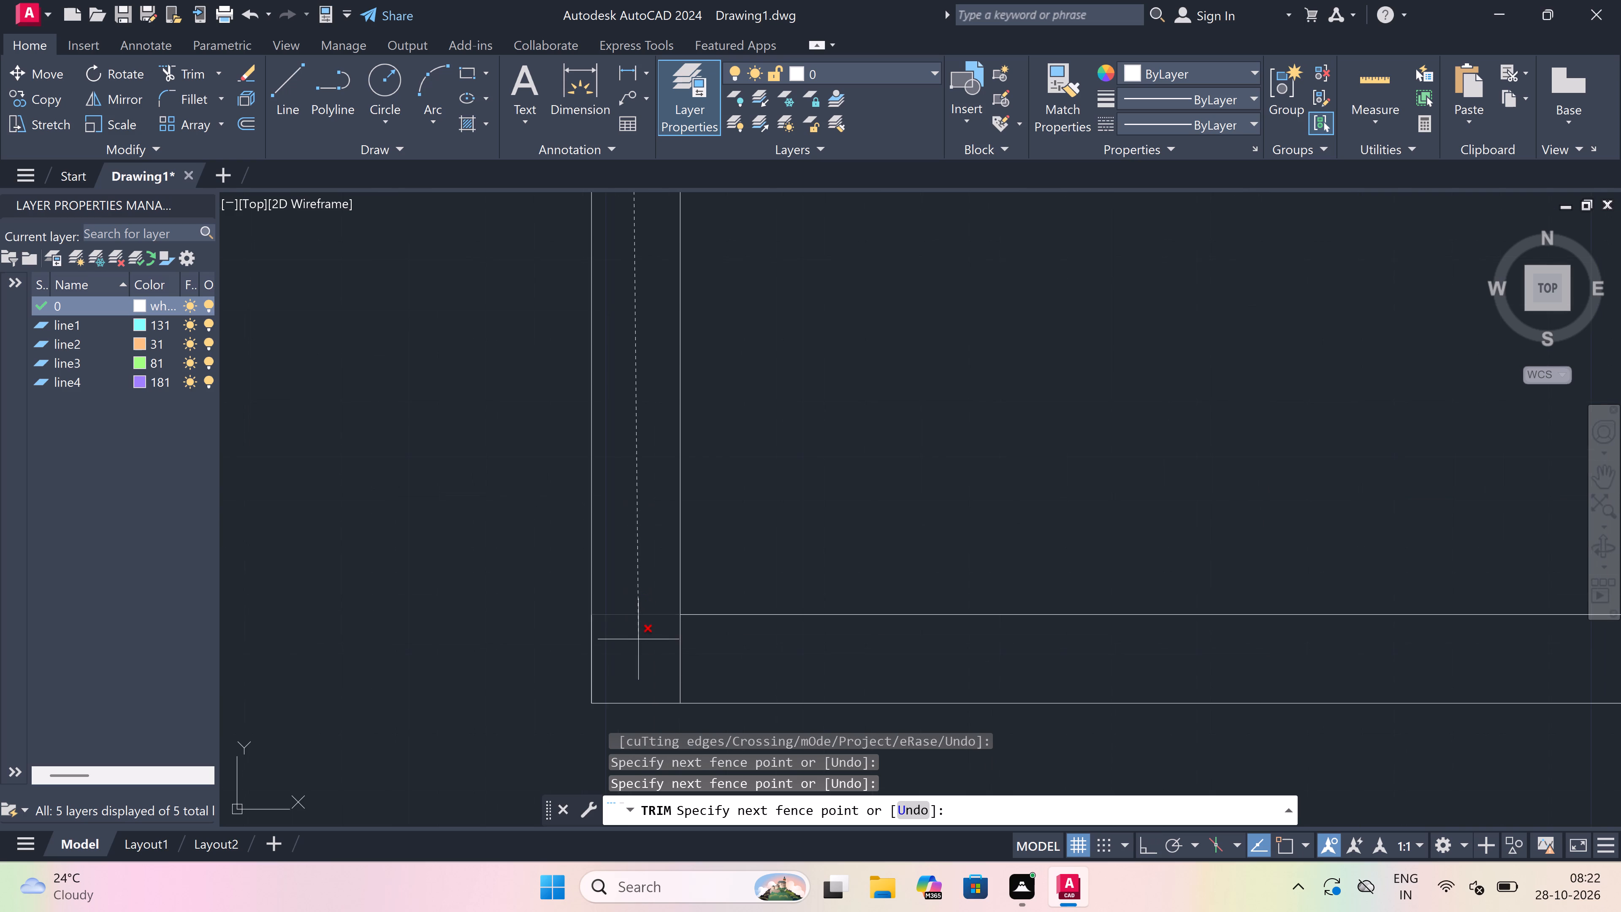
pyautogui.click(638, 639)
pyautogui.moveTo(639, 643); pyautogui.dragTo(643, 643)
pyautogui.click(800, 672)
# Trim the projection's left wall line between the two bottom wall lines to open that junction.
pyautogui.scroll(-2, 760, 653)
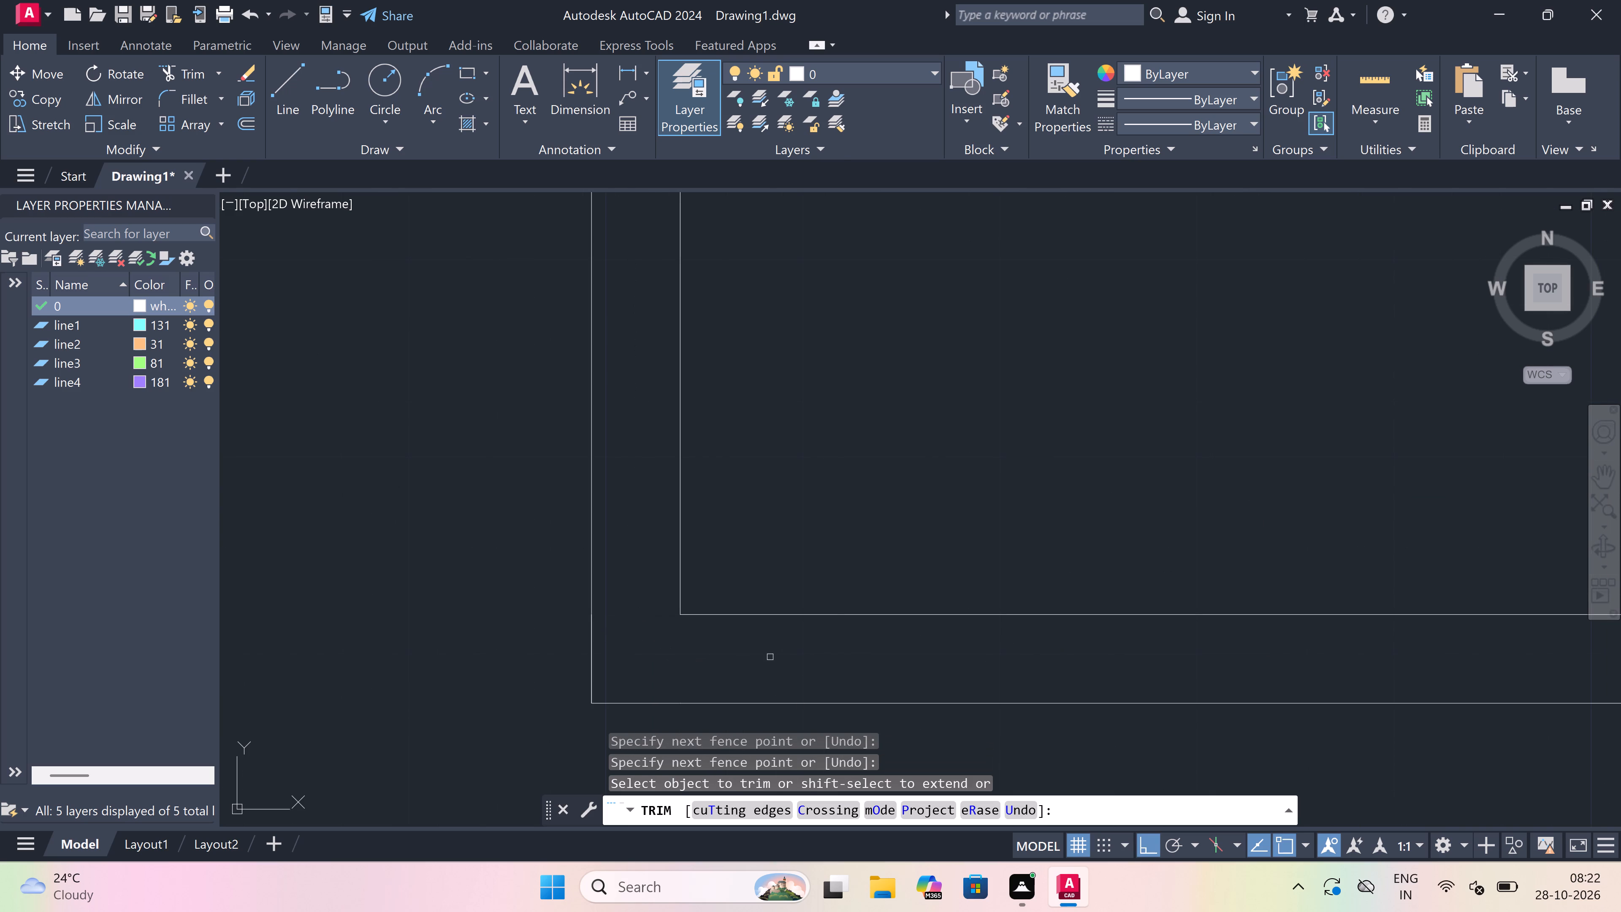
pyautogui.scroll(-2, 760, 653)
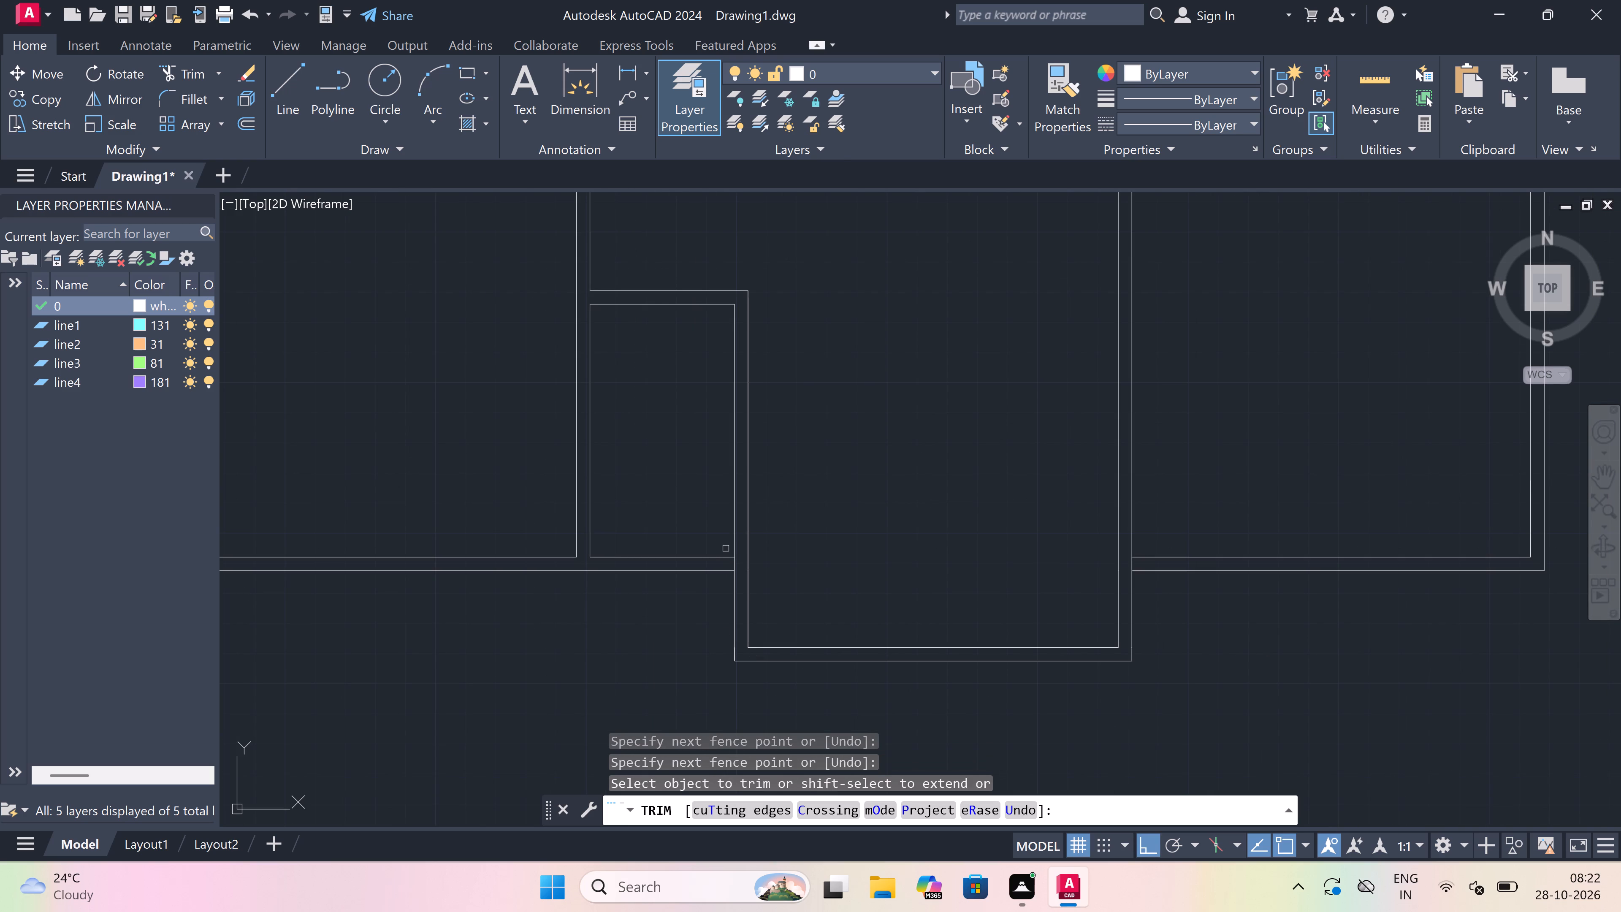
pyautogui.scroll(2, 739, 572)
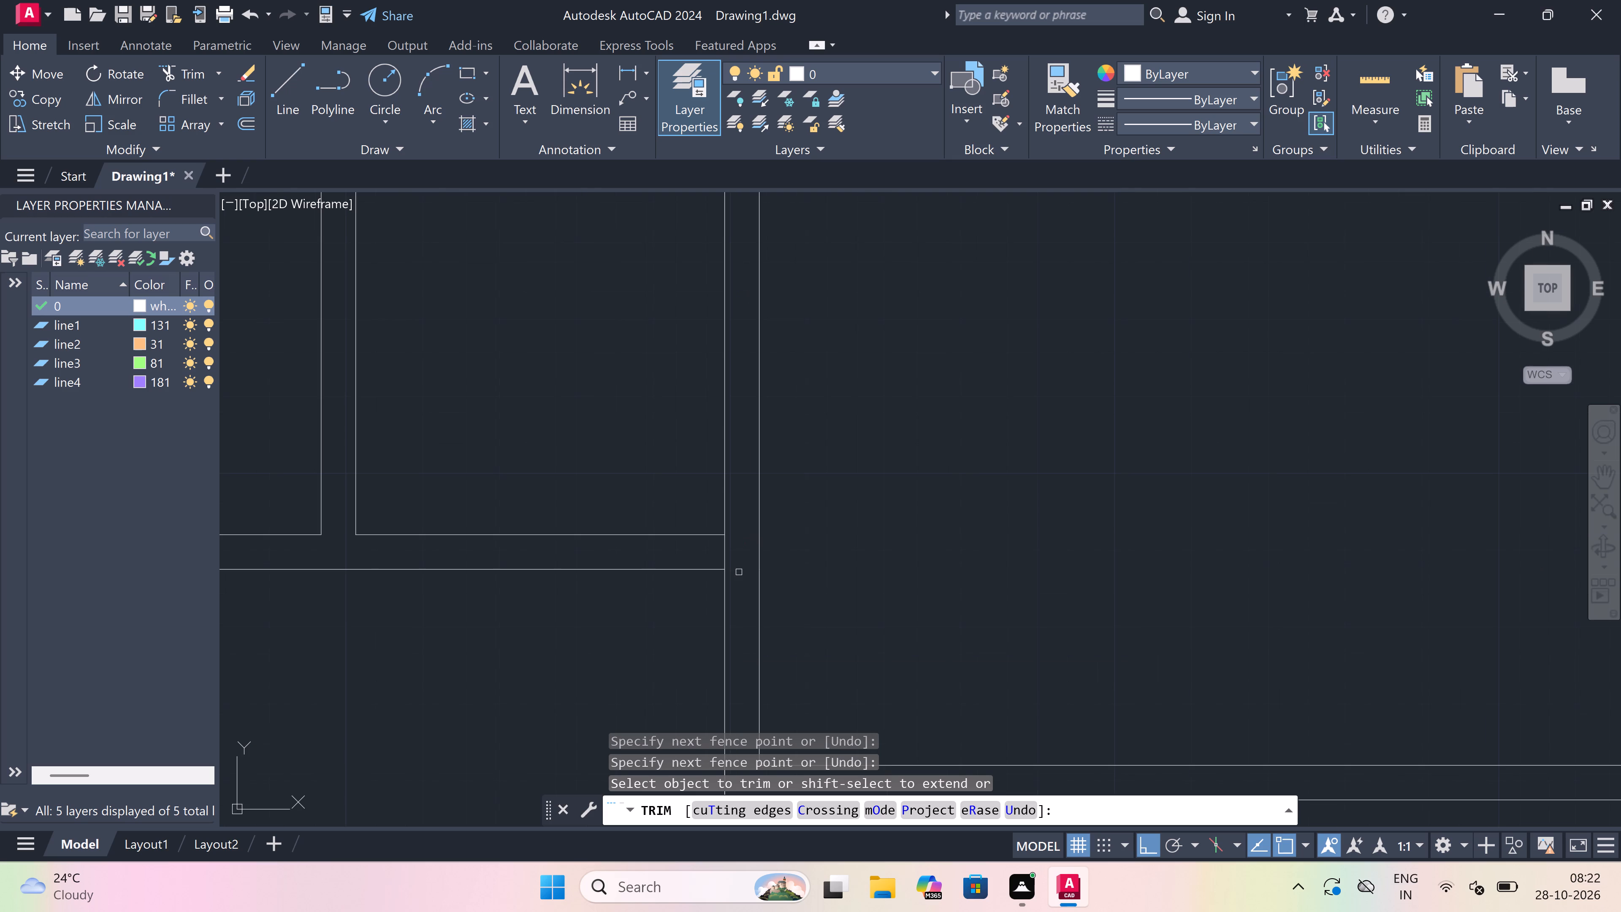
pyautogui.click(724, 554)
pyautogui.scroll(-4, 724, 554)
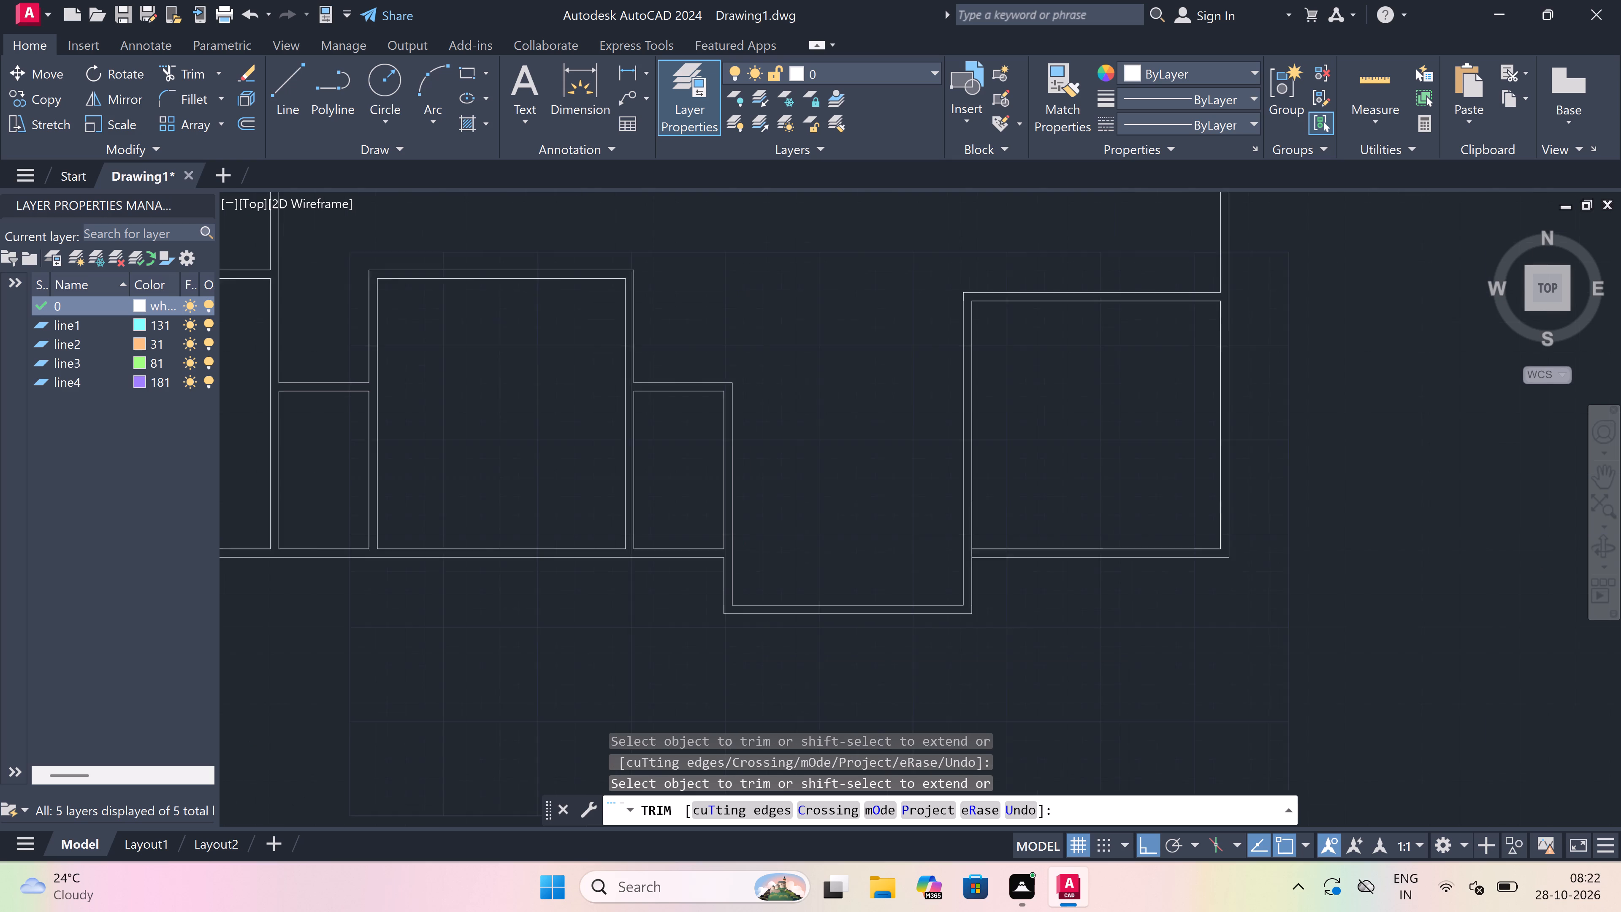
pyautogui.press('Escape')
# Trim the projection's right wall line between the two bottom wall lines beside the bottom-right room.
pyautogui.scroll(-2, 798, 476)
pyautogui.scroll(1, 805, 466)
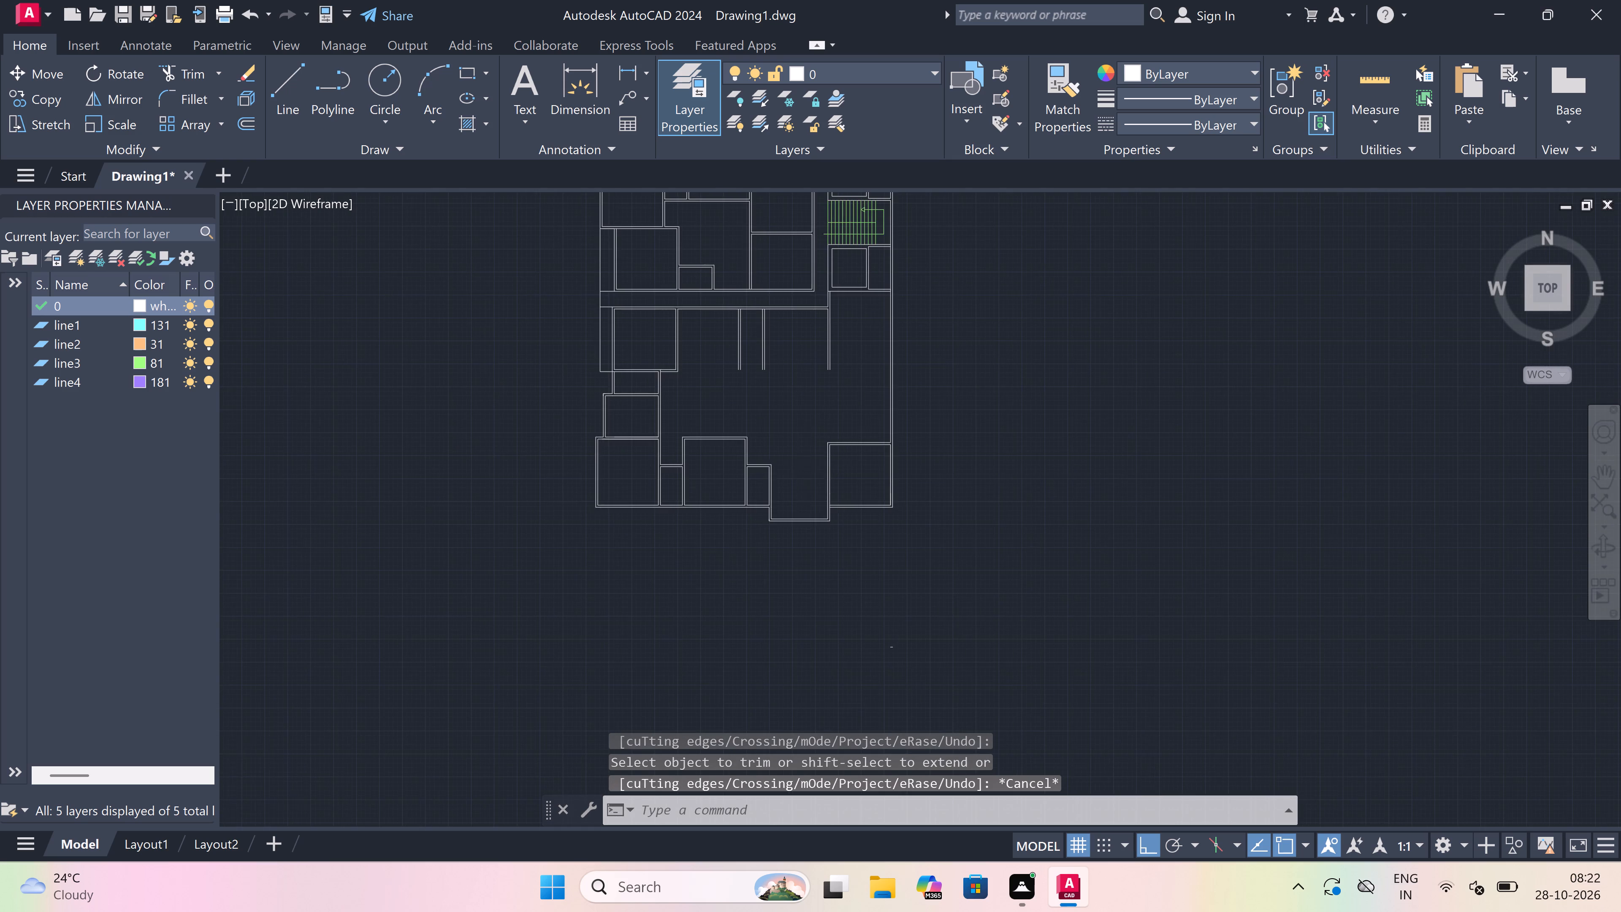
pyautogui.scroll(1, 805, 466)
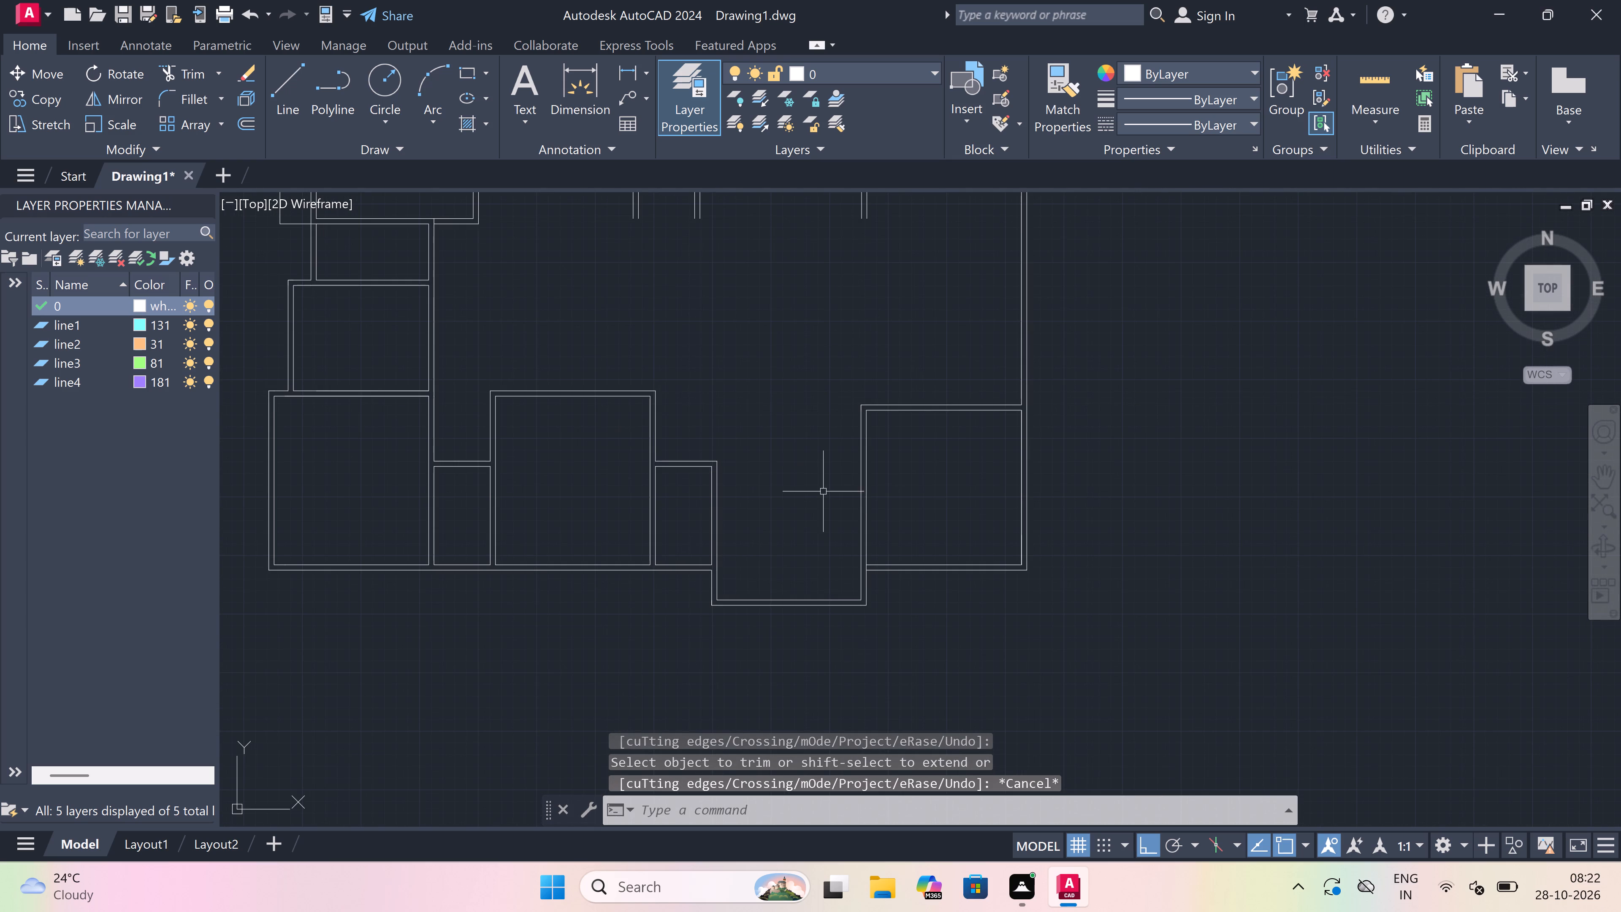
pyautogui.press('space')
pyautogui.scroll(3, 870, 563)
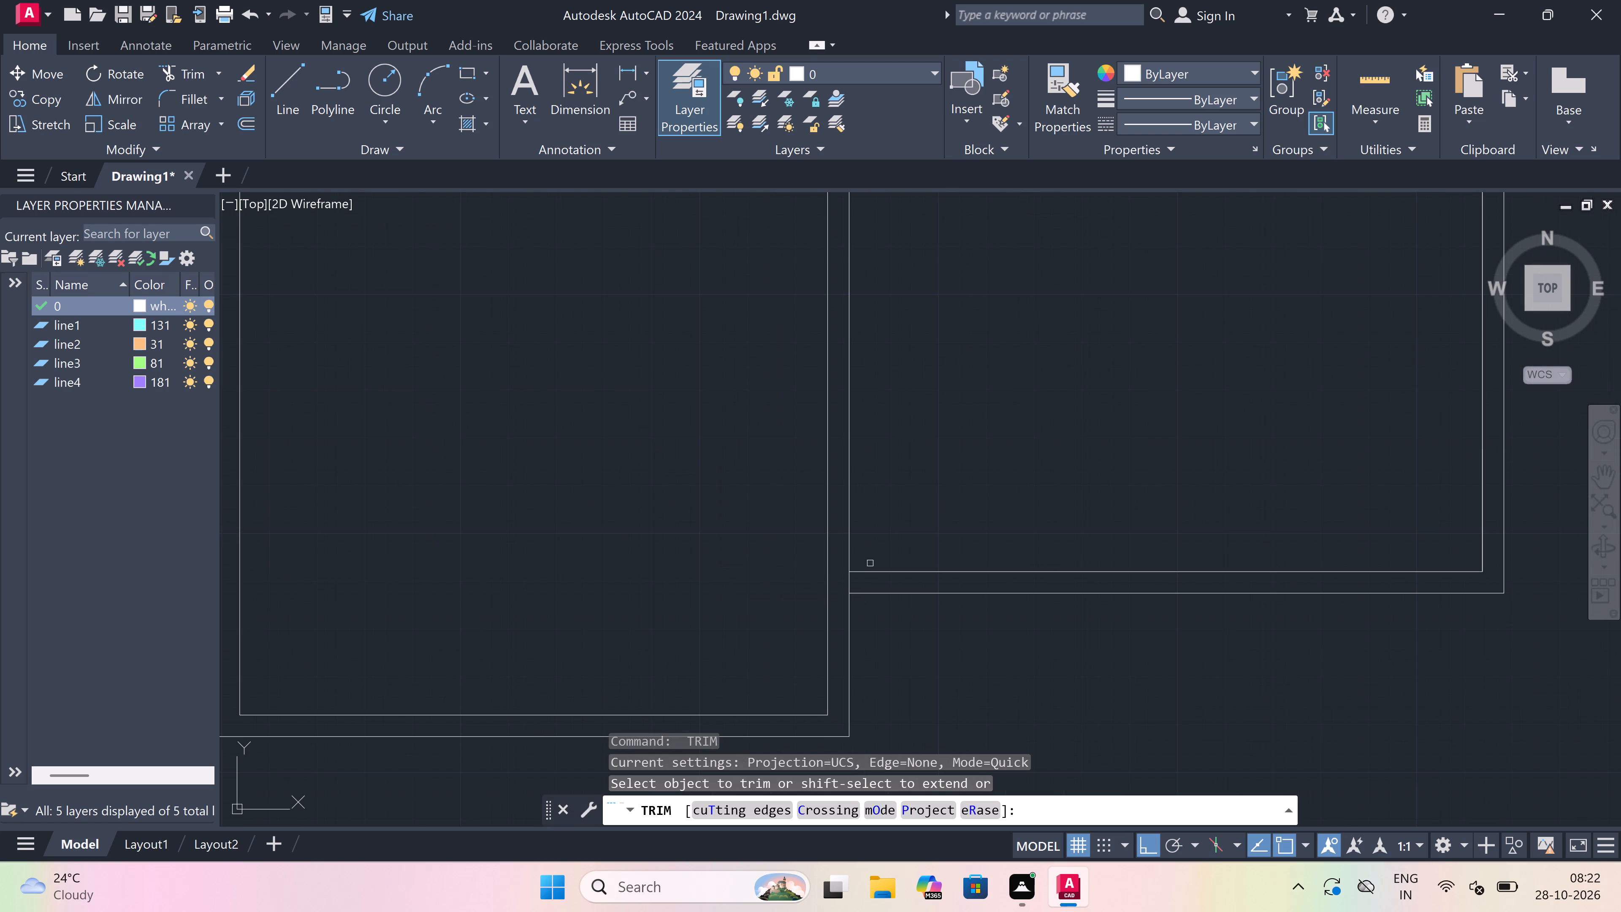
pyautogui.scroll(1, 854, 587)
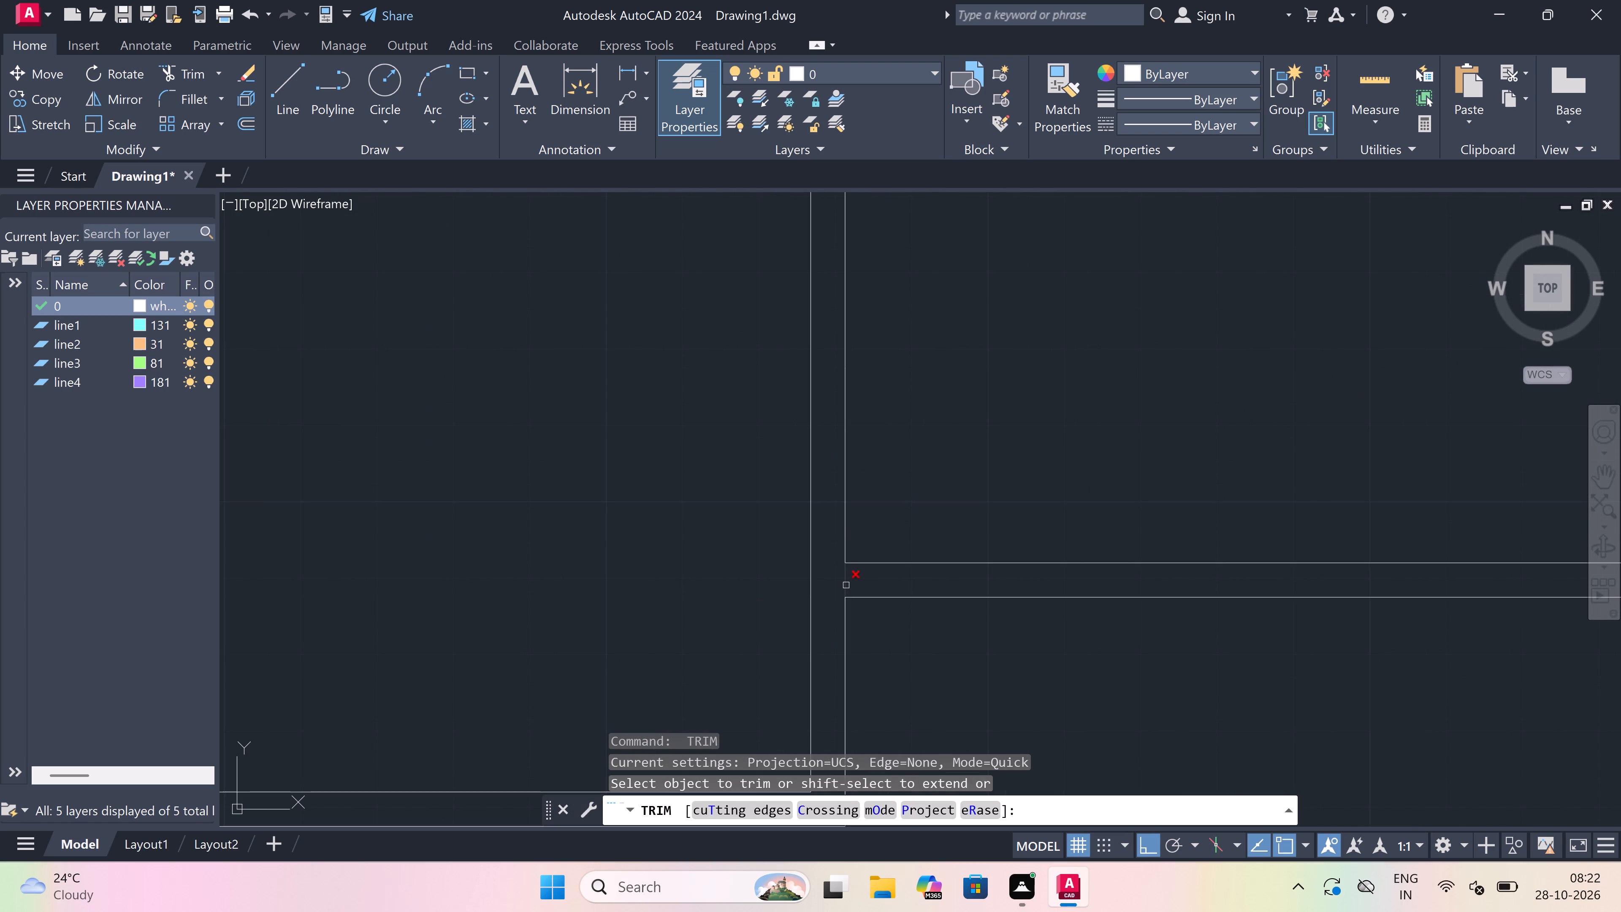
pyautogui.scroll(1, 846, 585)
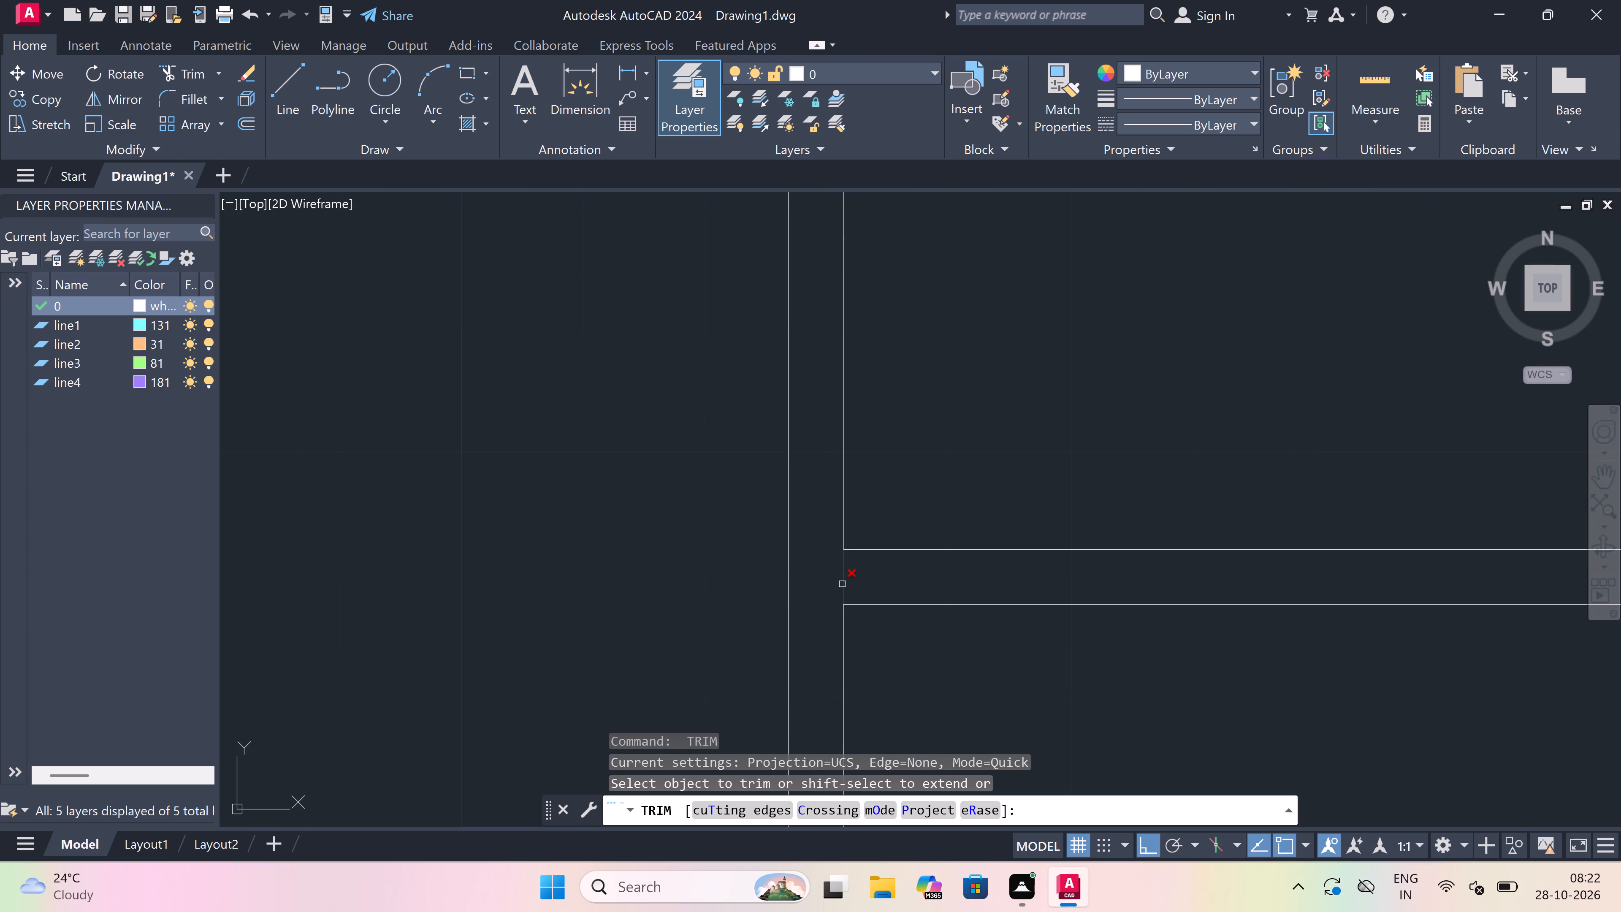
pyautogui.click(842, 584)
pyautogui.press('Escape')
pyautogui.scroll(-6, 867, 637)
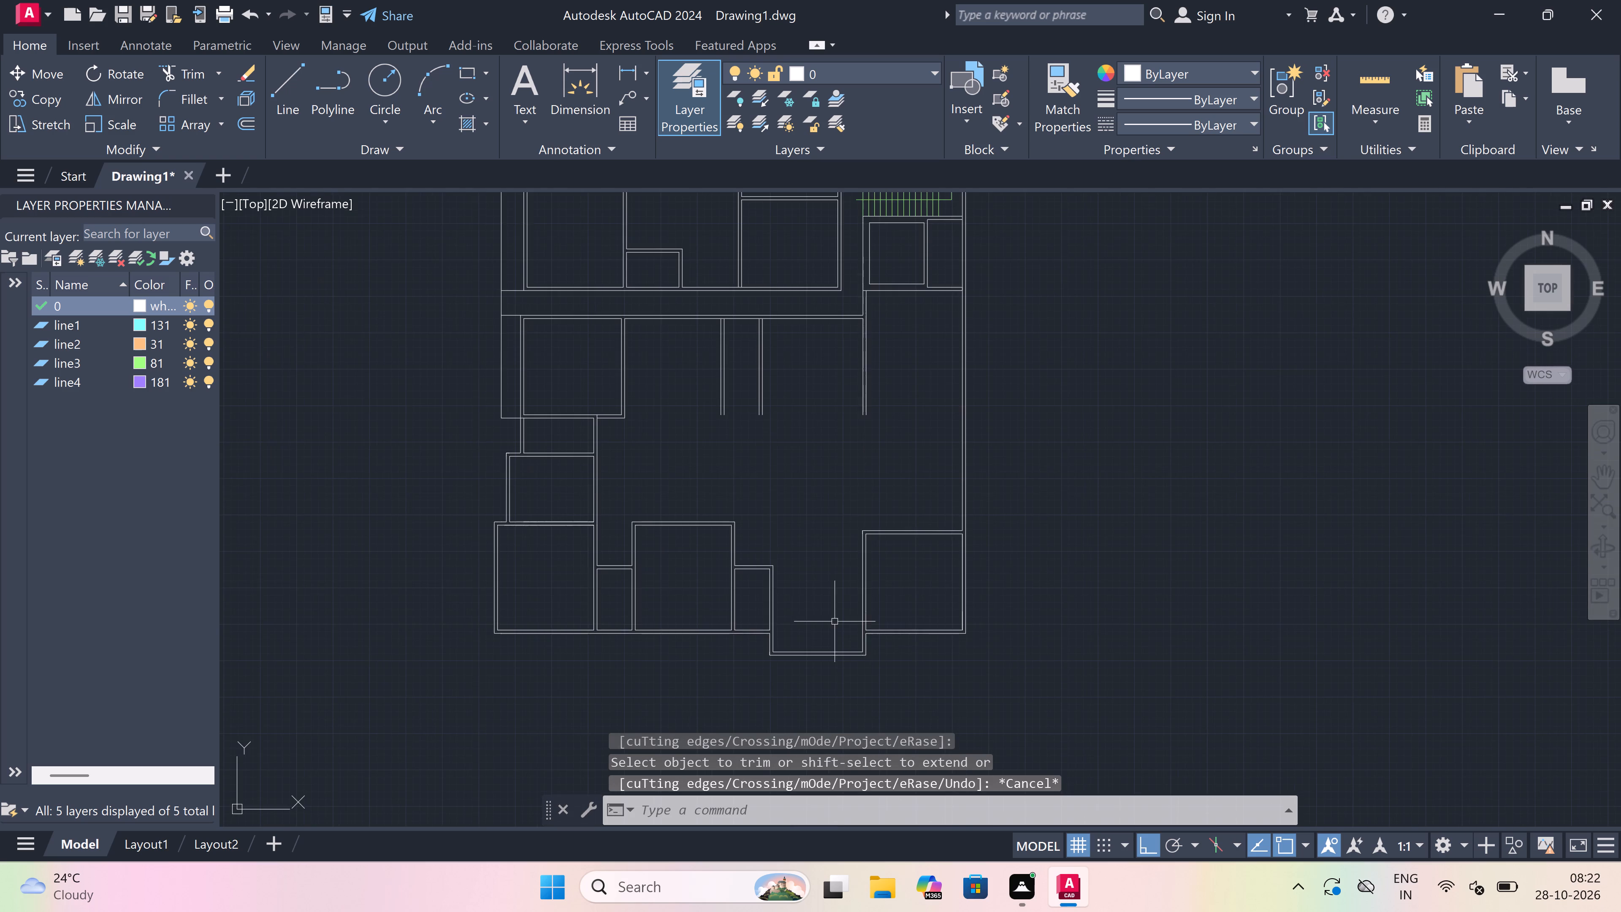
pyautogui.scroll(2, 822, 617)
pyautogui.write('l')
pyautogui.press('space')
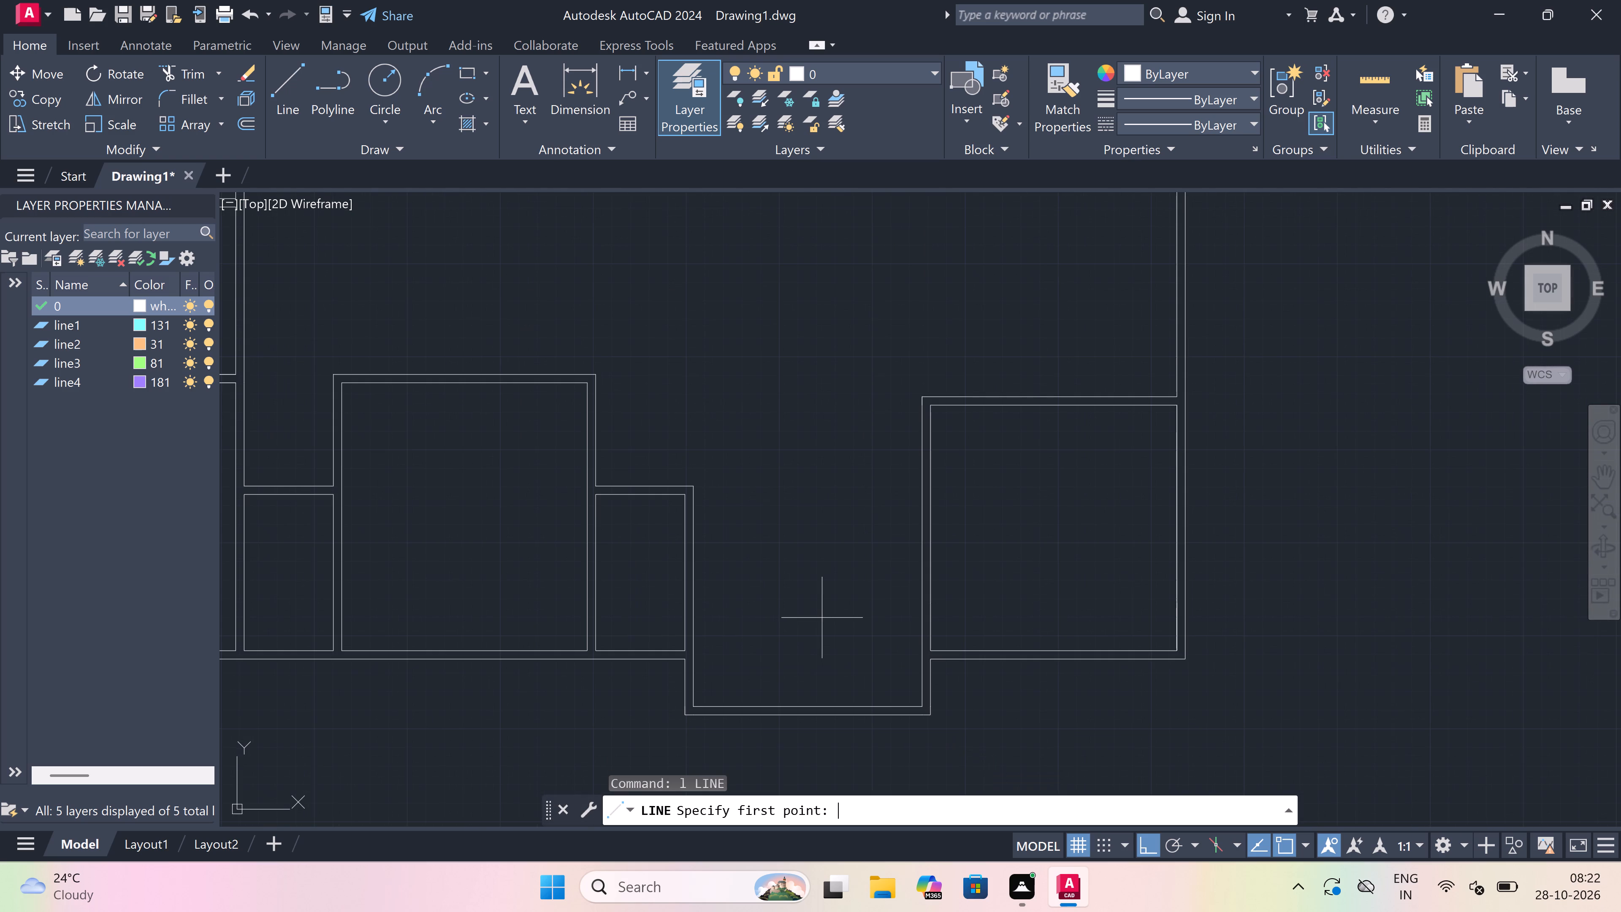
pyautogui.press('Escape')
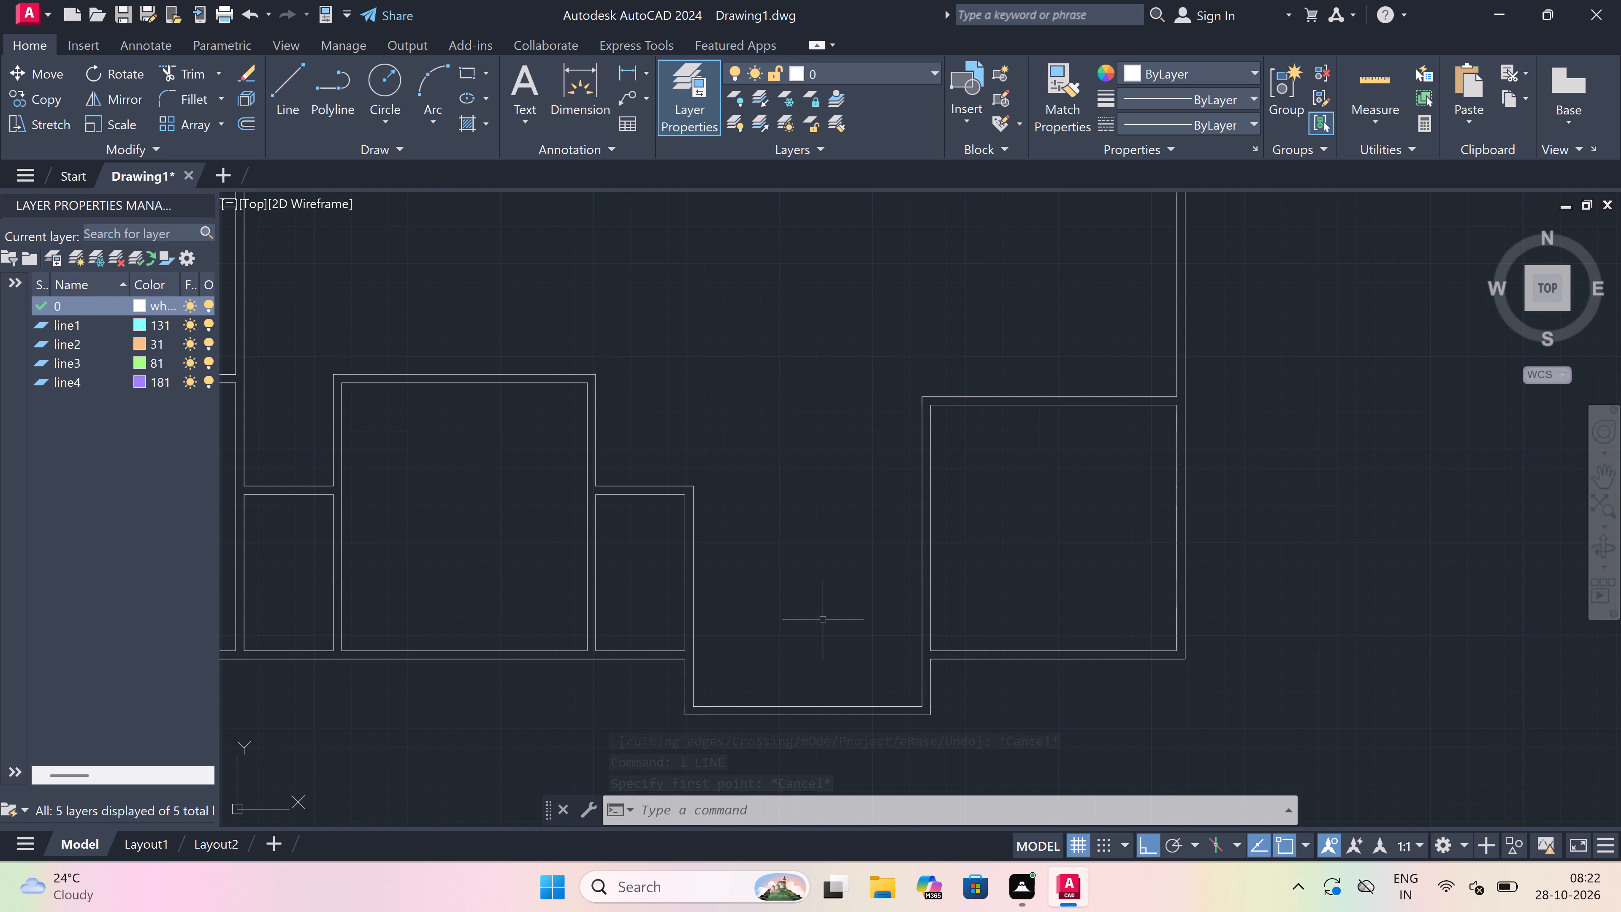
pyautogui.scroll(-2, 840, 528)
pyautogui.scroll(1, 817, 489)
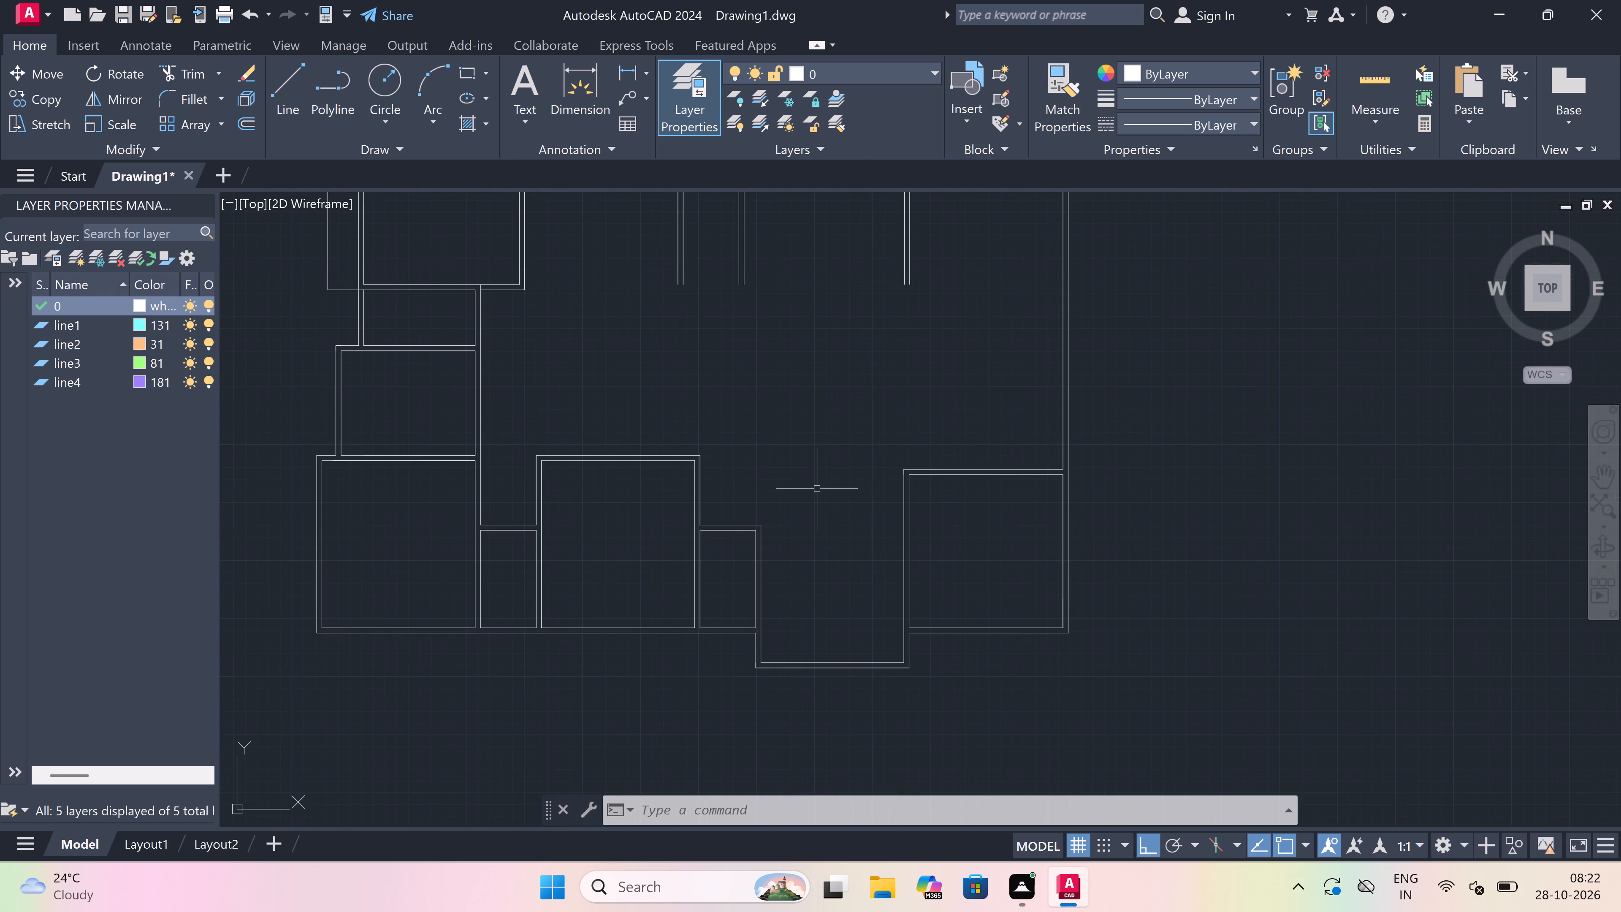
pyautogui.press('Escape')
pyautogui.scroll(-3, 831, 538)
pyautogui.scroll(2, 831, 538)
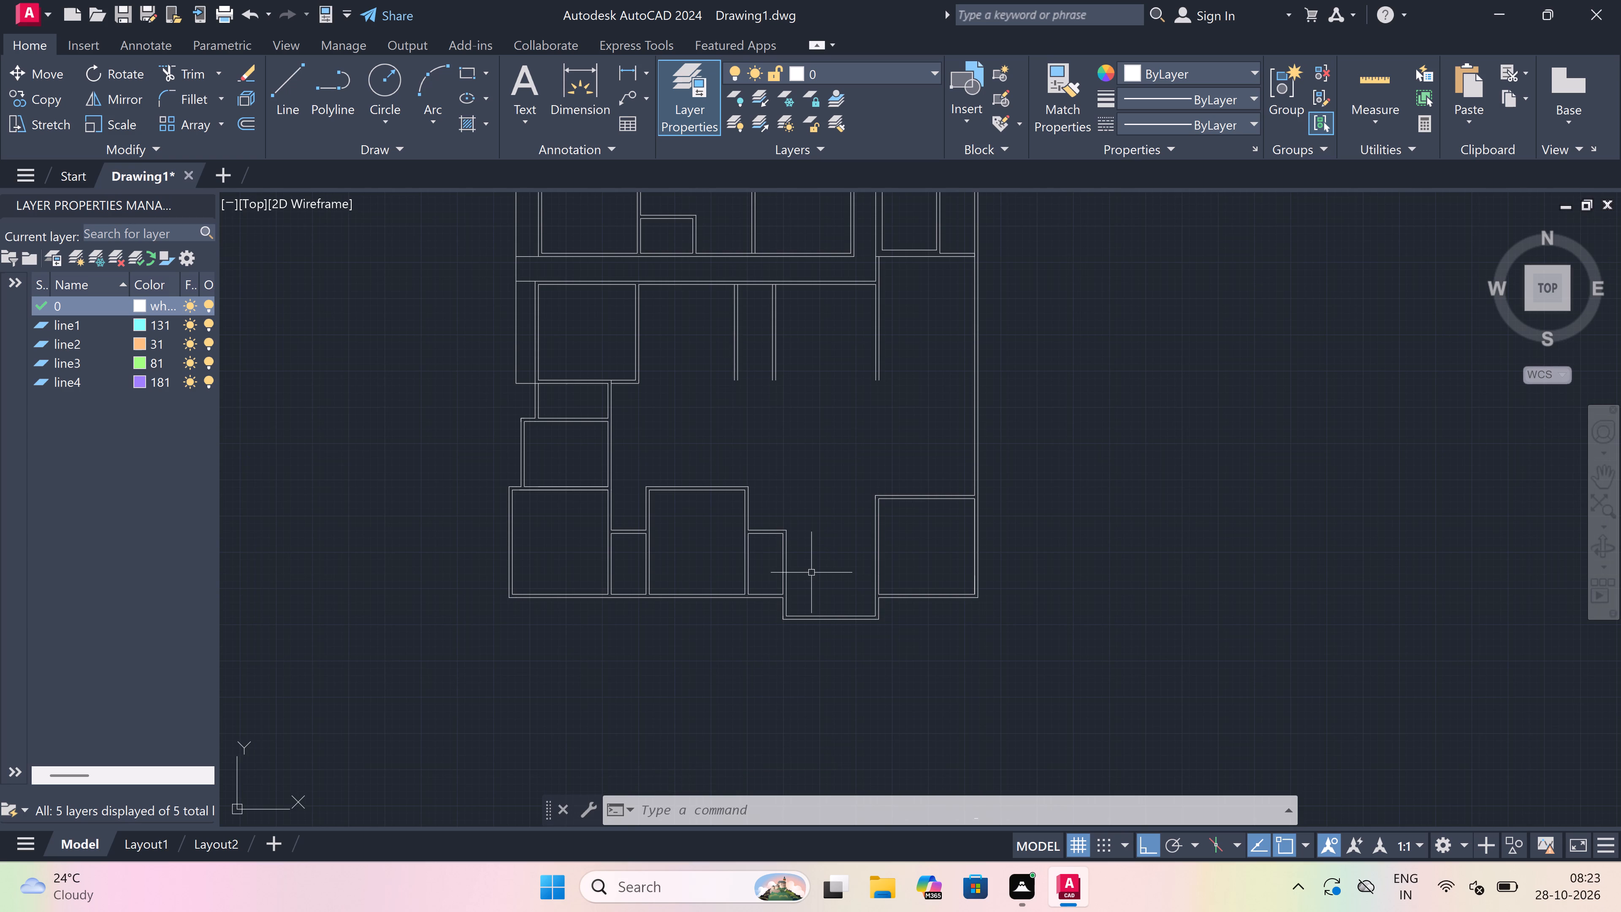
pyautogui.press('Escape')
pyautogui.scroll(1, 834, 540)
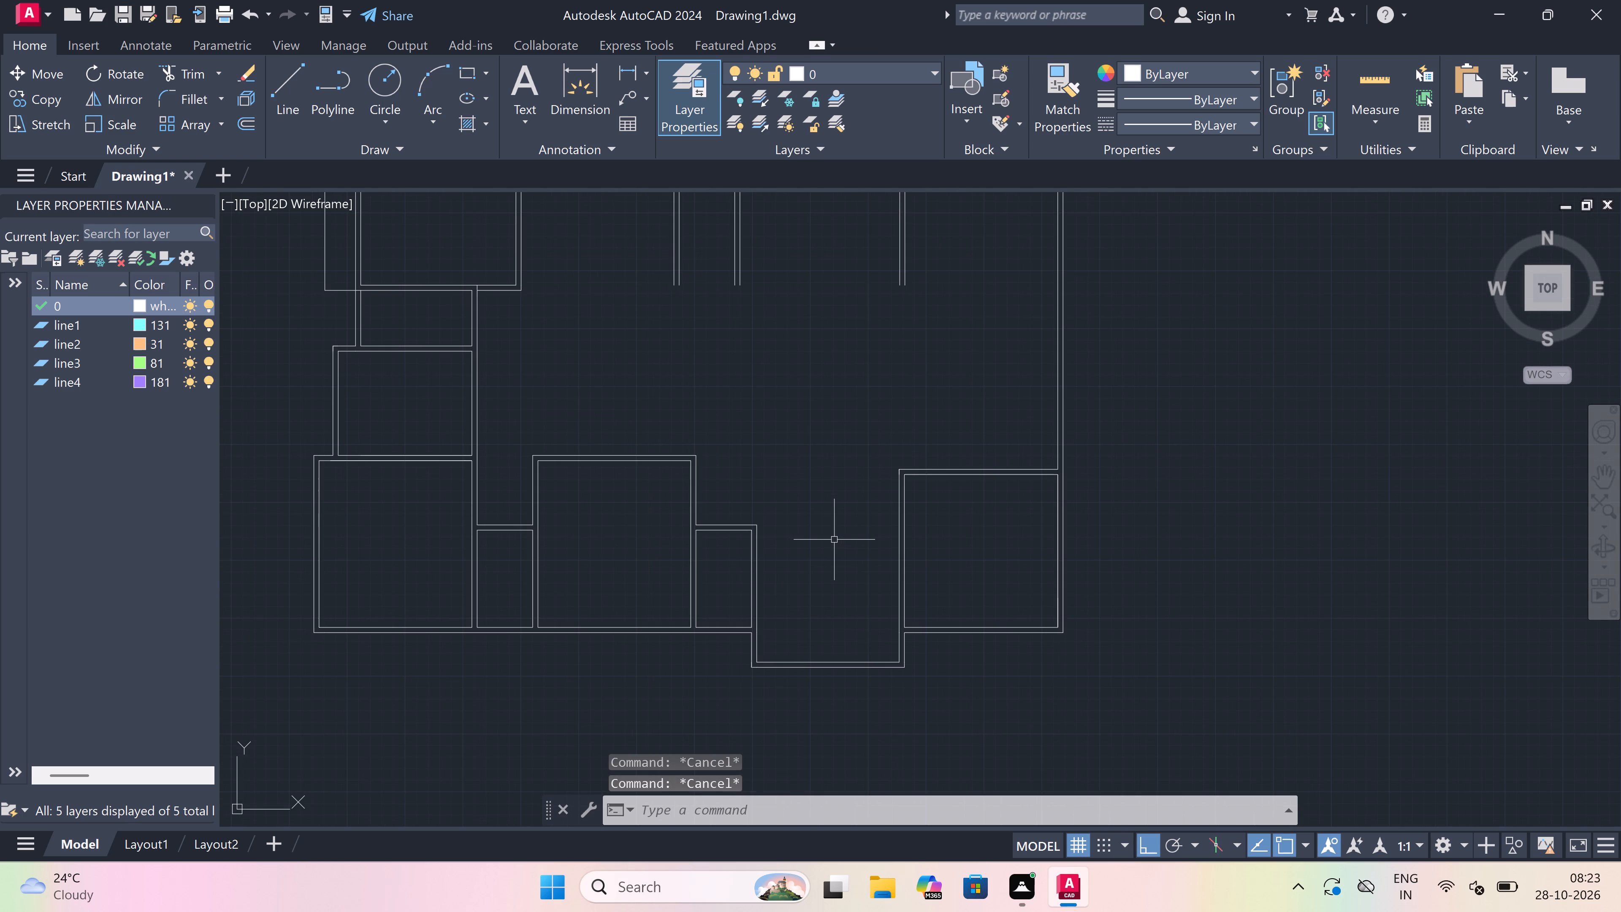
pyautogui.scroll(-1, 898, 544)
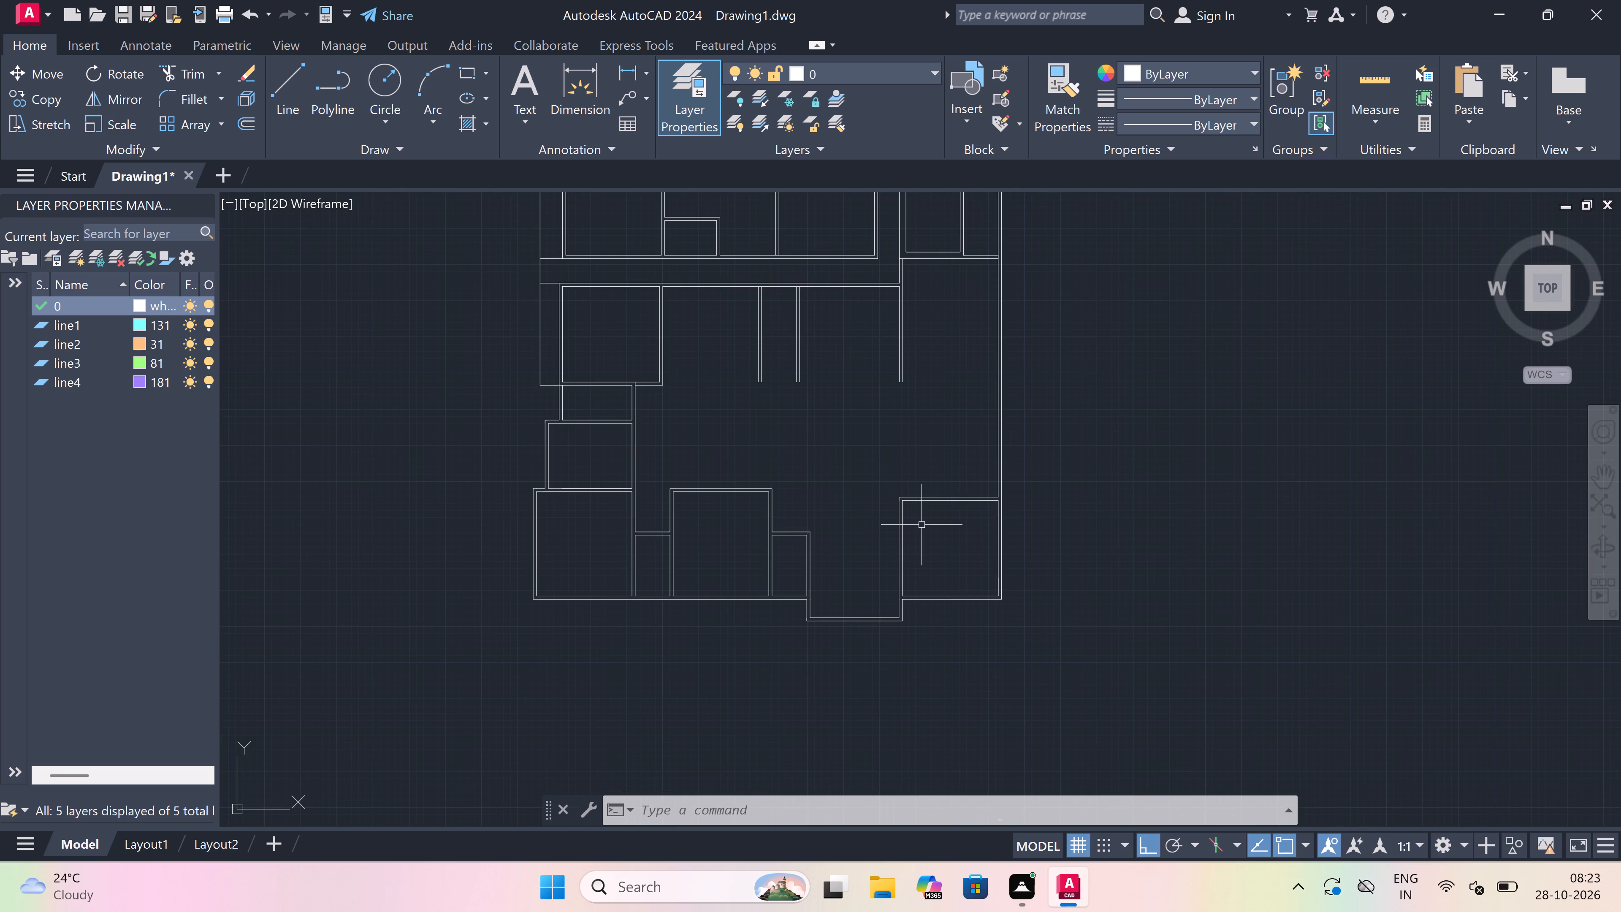
# Draw lines from the bottom projection's lower-right outer corner across below the bottom-right room, then up to that room's lower-right outer corner.
pyautogui.scroll(-2, 922, 525)
pyautogui.scroll(3, 945, 560)
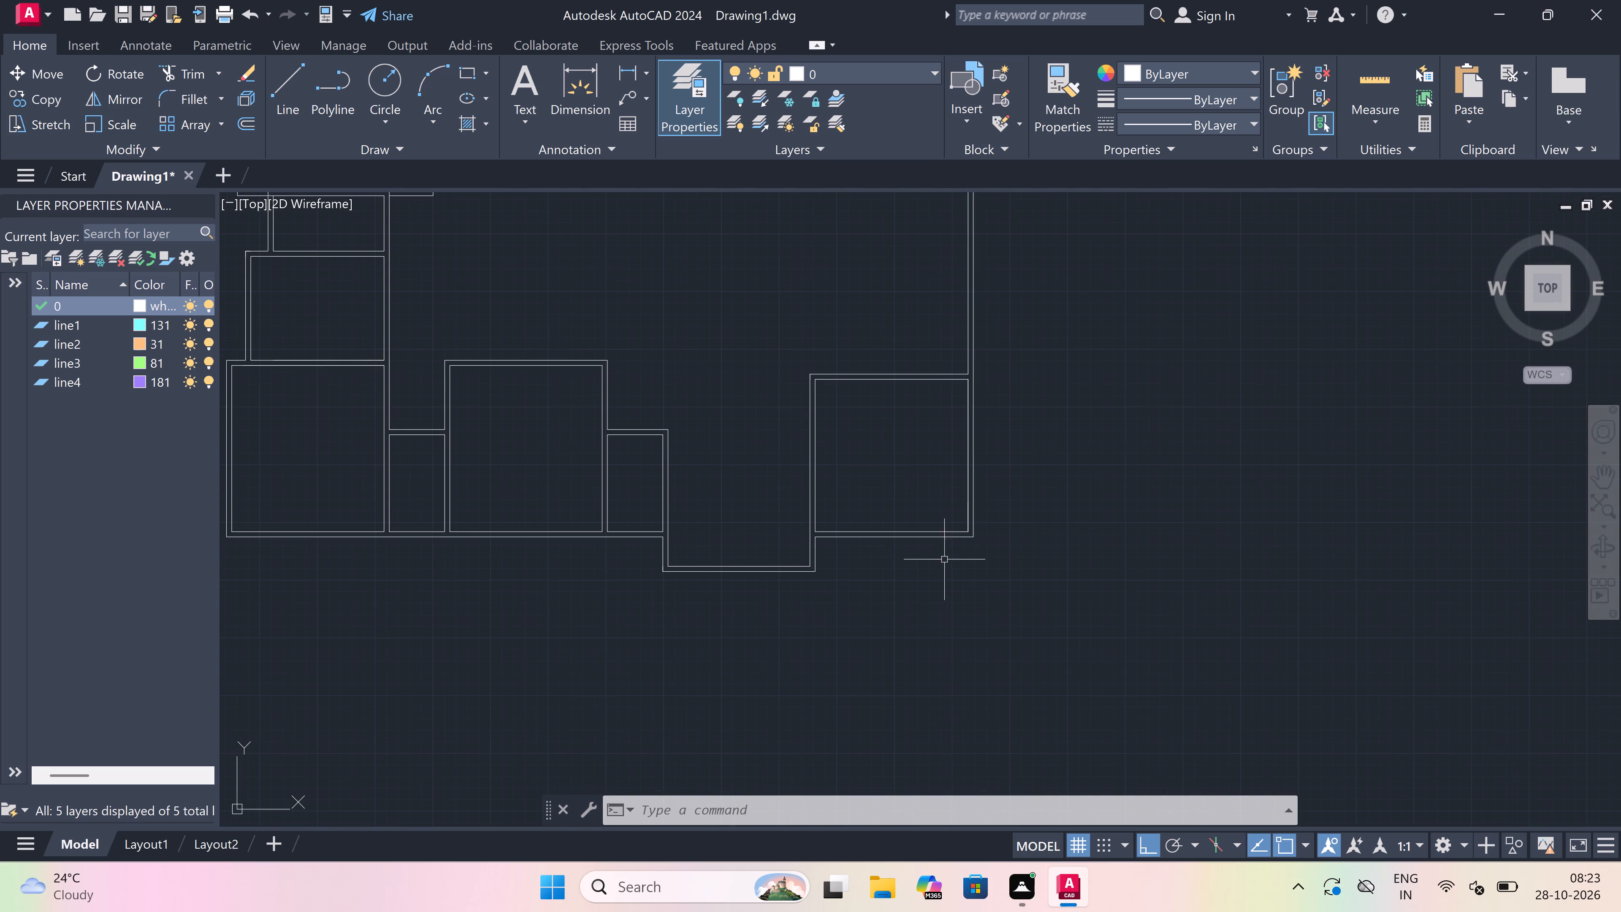
pyautogui.scroll(2, 883, 563)
pyautogui.press('l')
pyautogui.press('space')
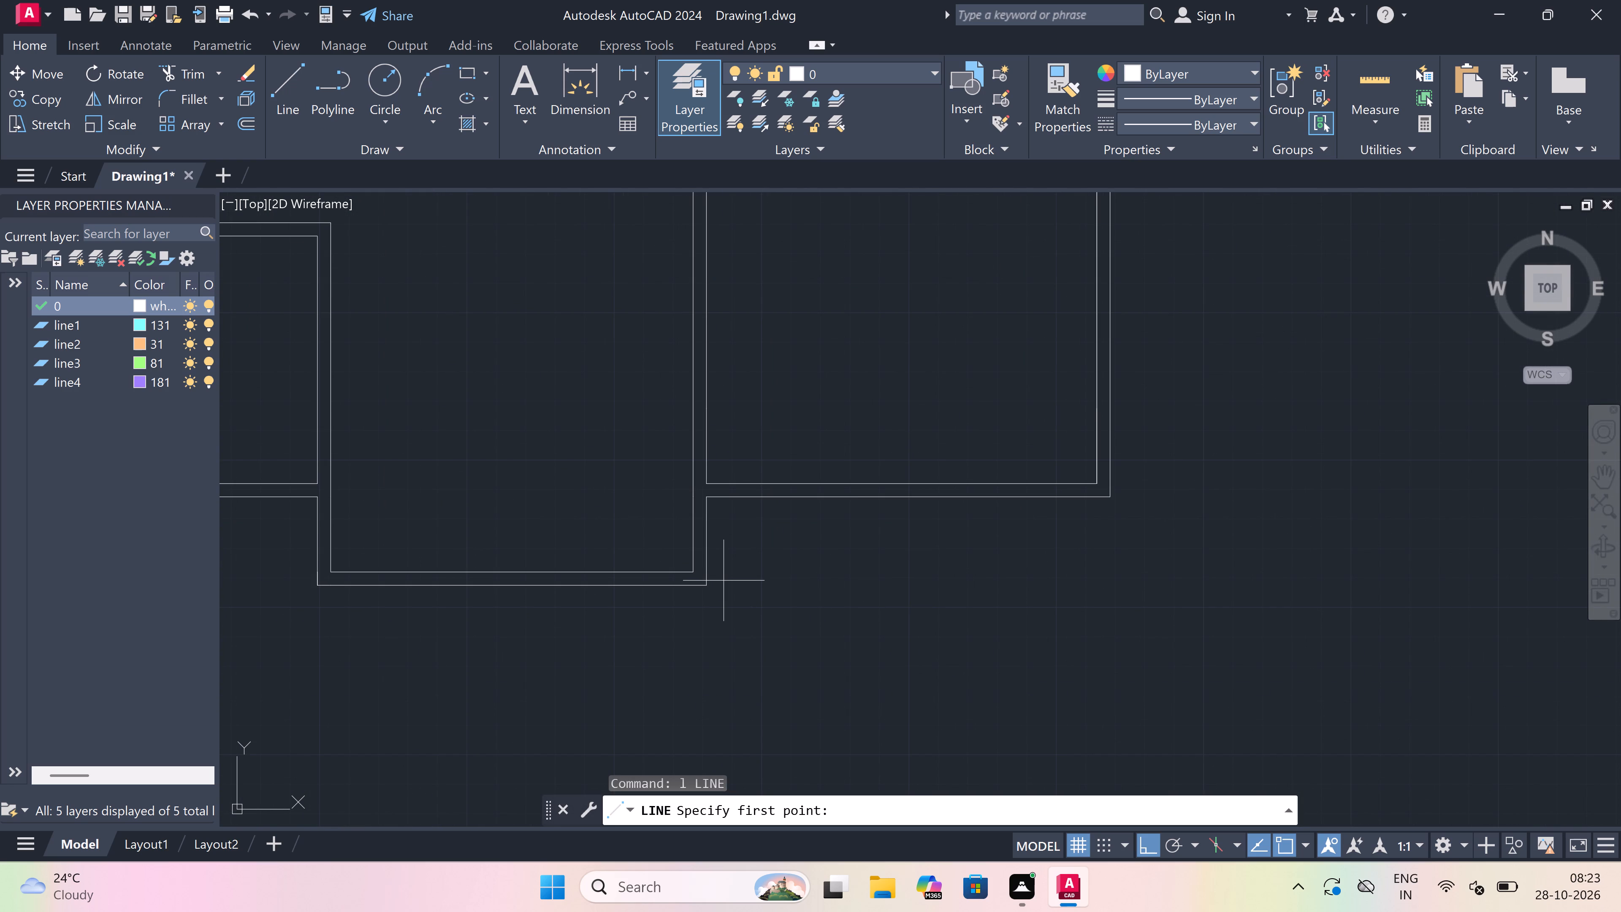
pyautogui.moveTo(710, 583); pyautogui.dragTo(776, 583)
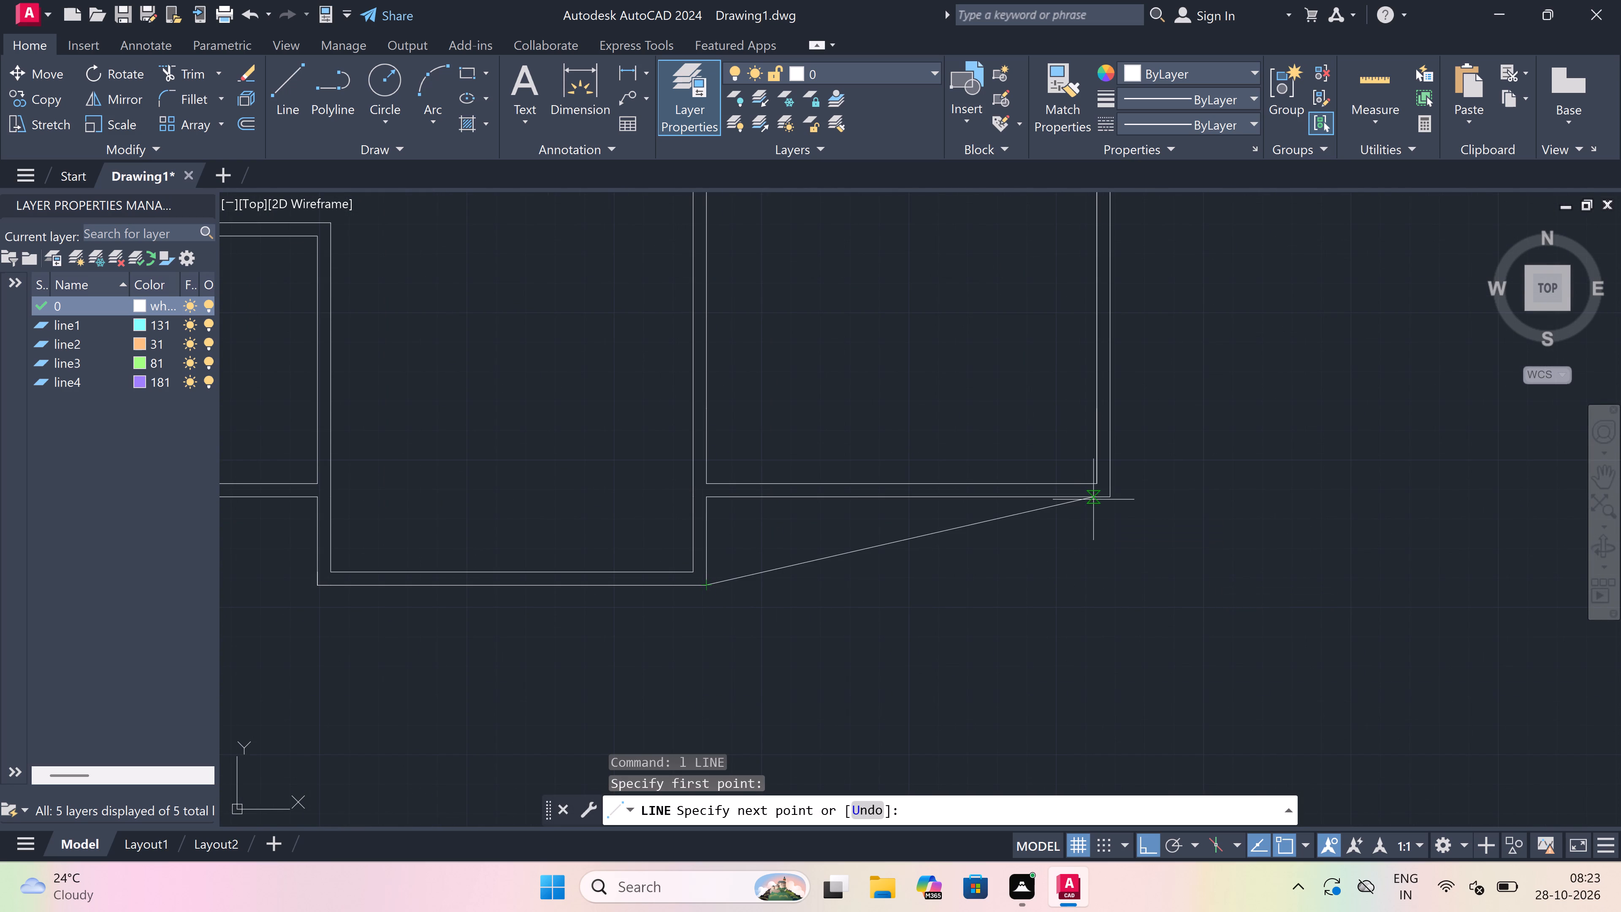
pyautogui.moveTo(1113, 586); pyautogui.dragTo(1113, 545)
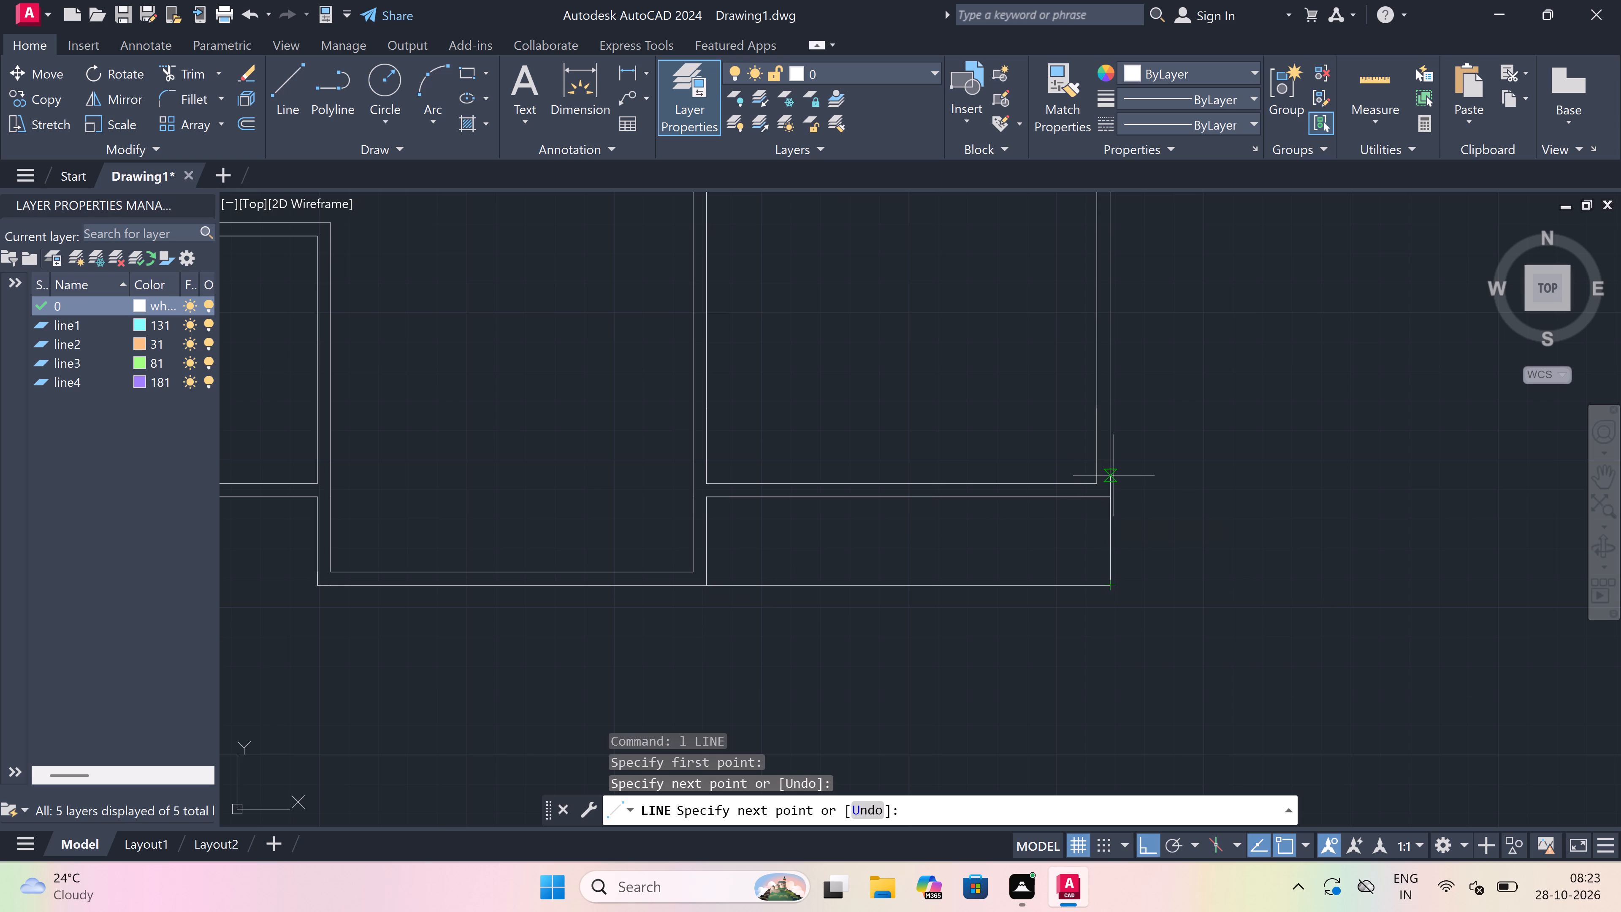
pyautogui.click(1115, 501)
pyautogui.press('Escape')
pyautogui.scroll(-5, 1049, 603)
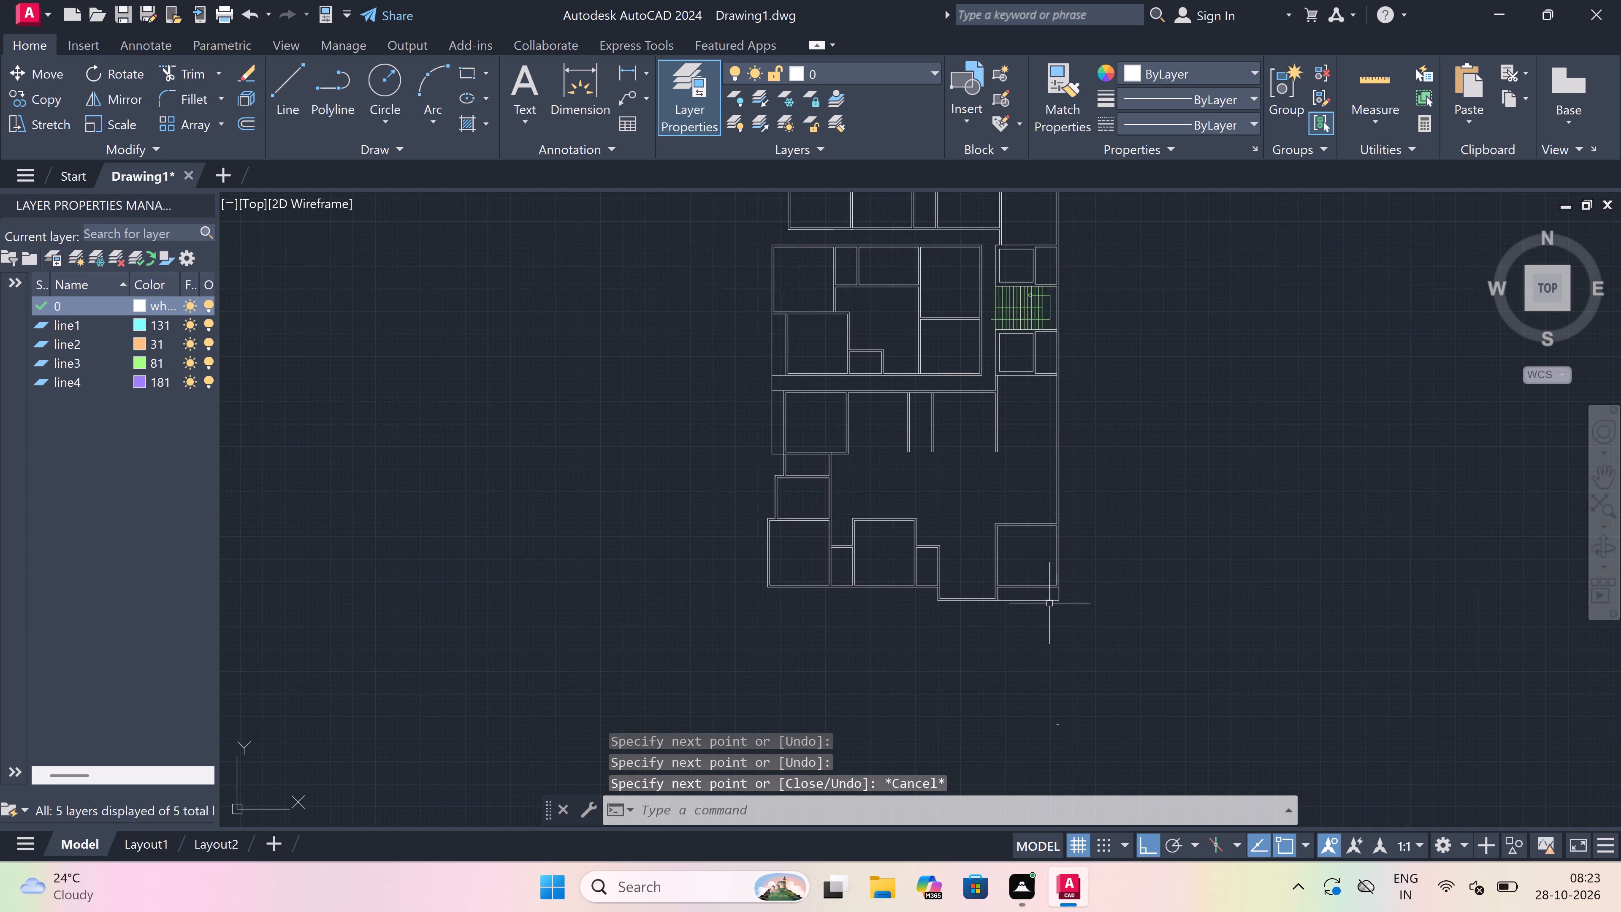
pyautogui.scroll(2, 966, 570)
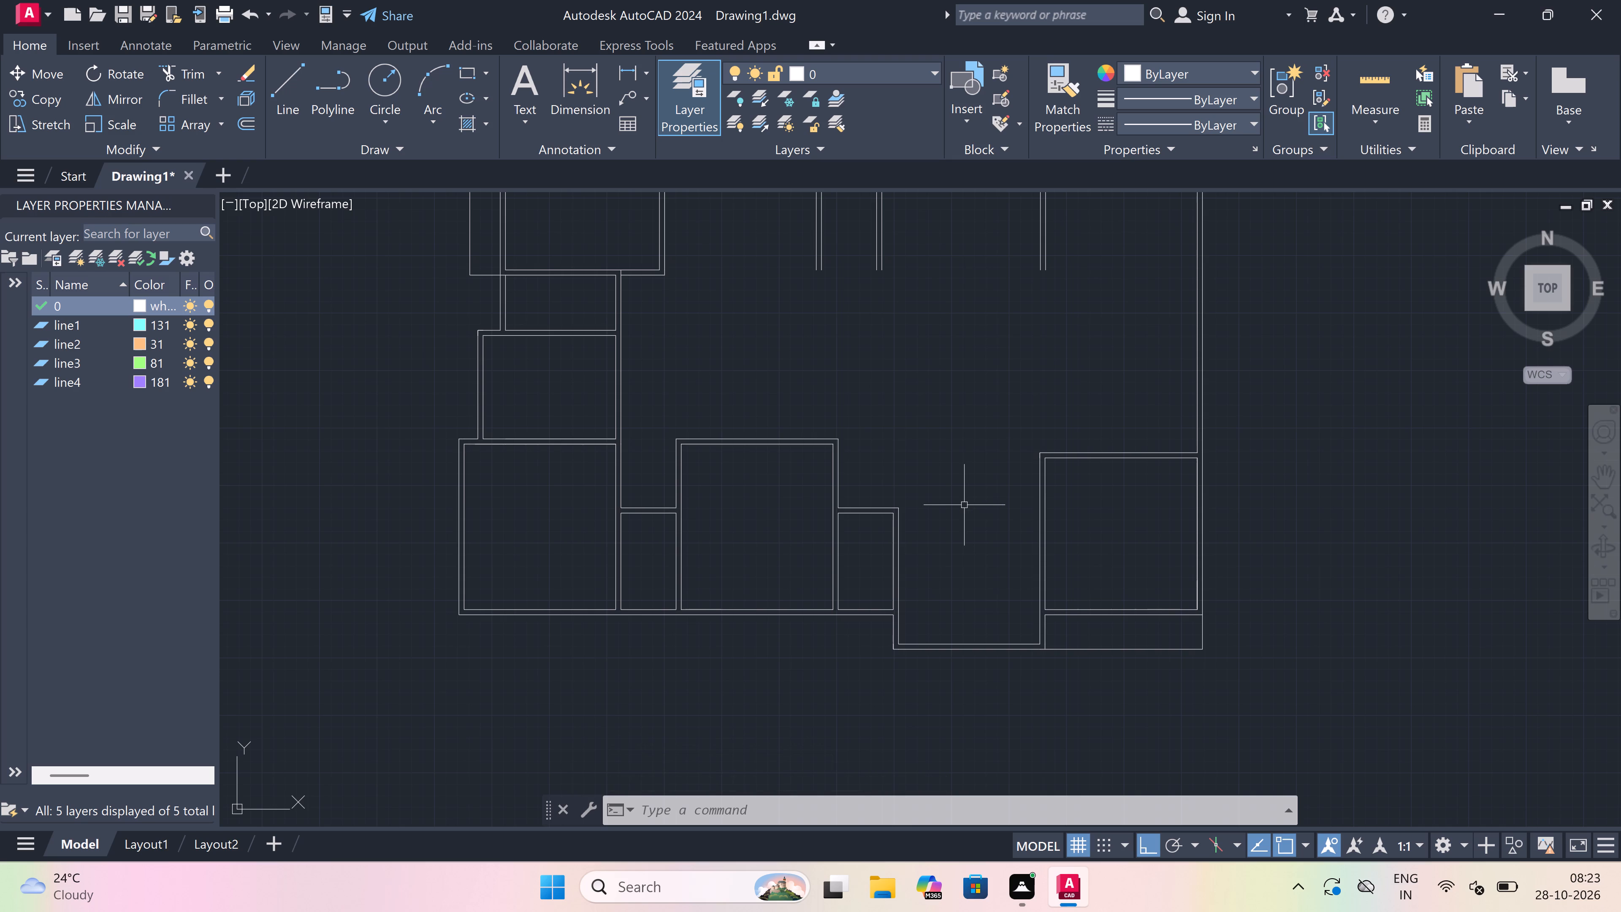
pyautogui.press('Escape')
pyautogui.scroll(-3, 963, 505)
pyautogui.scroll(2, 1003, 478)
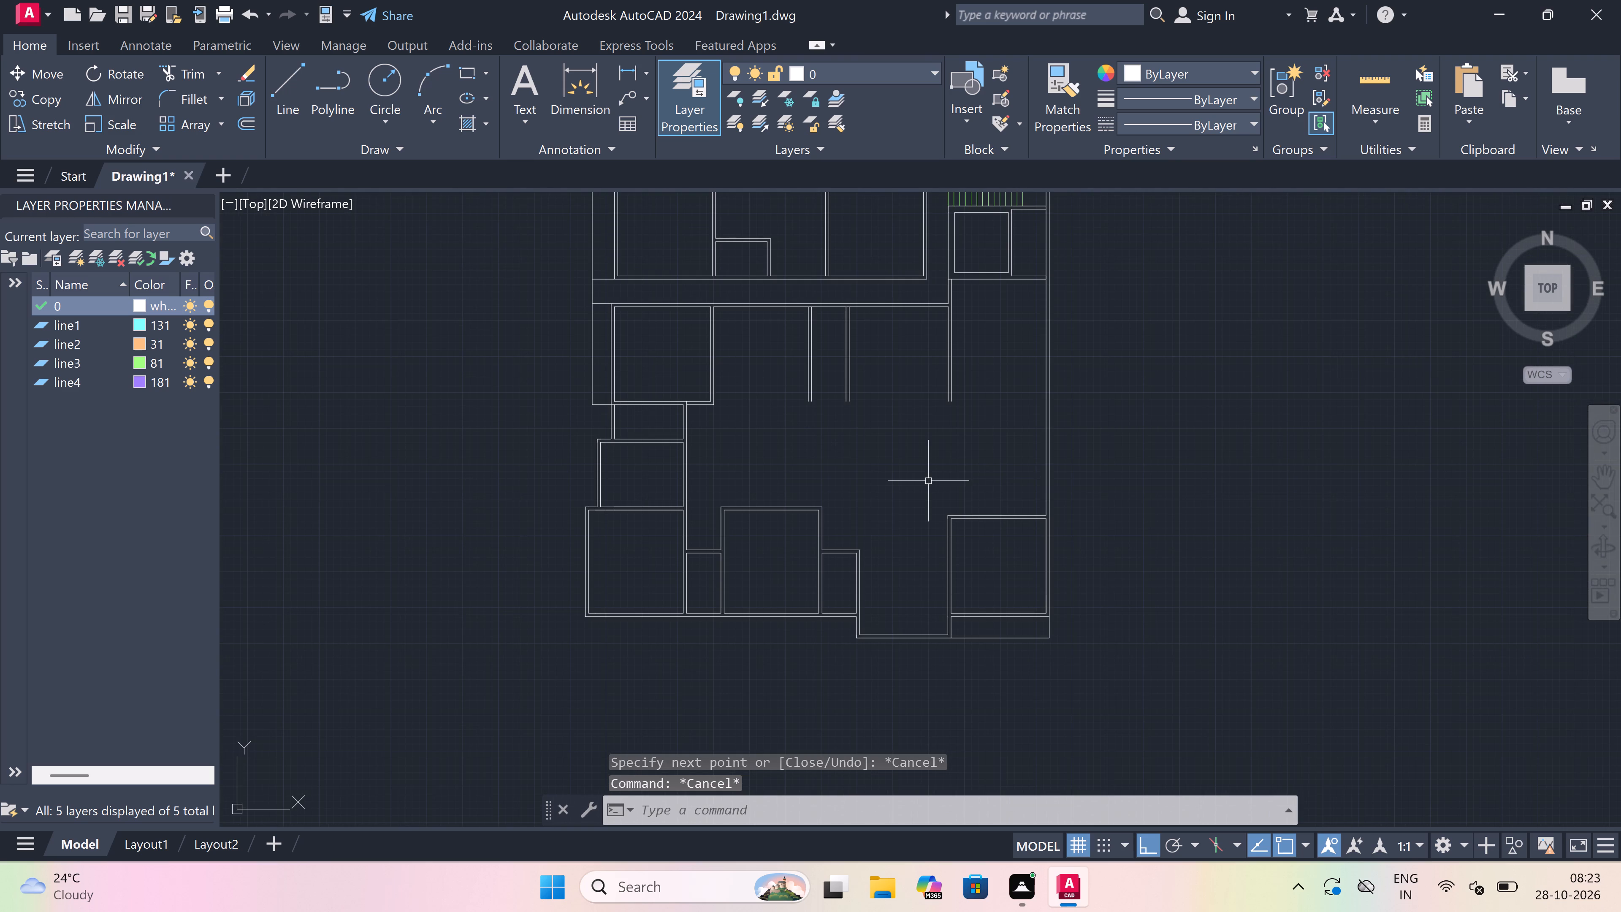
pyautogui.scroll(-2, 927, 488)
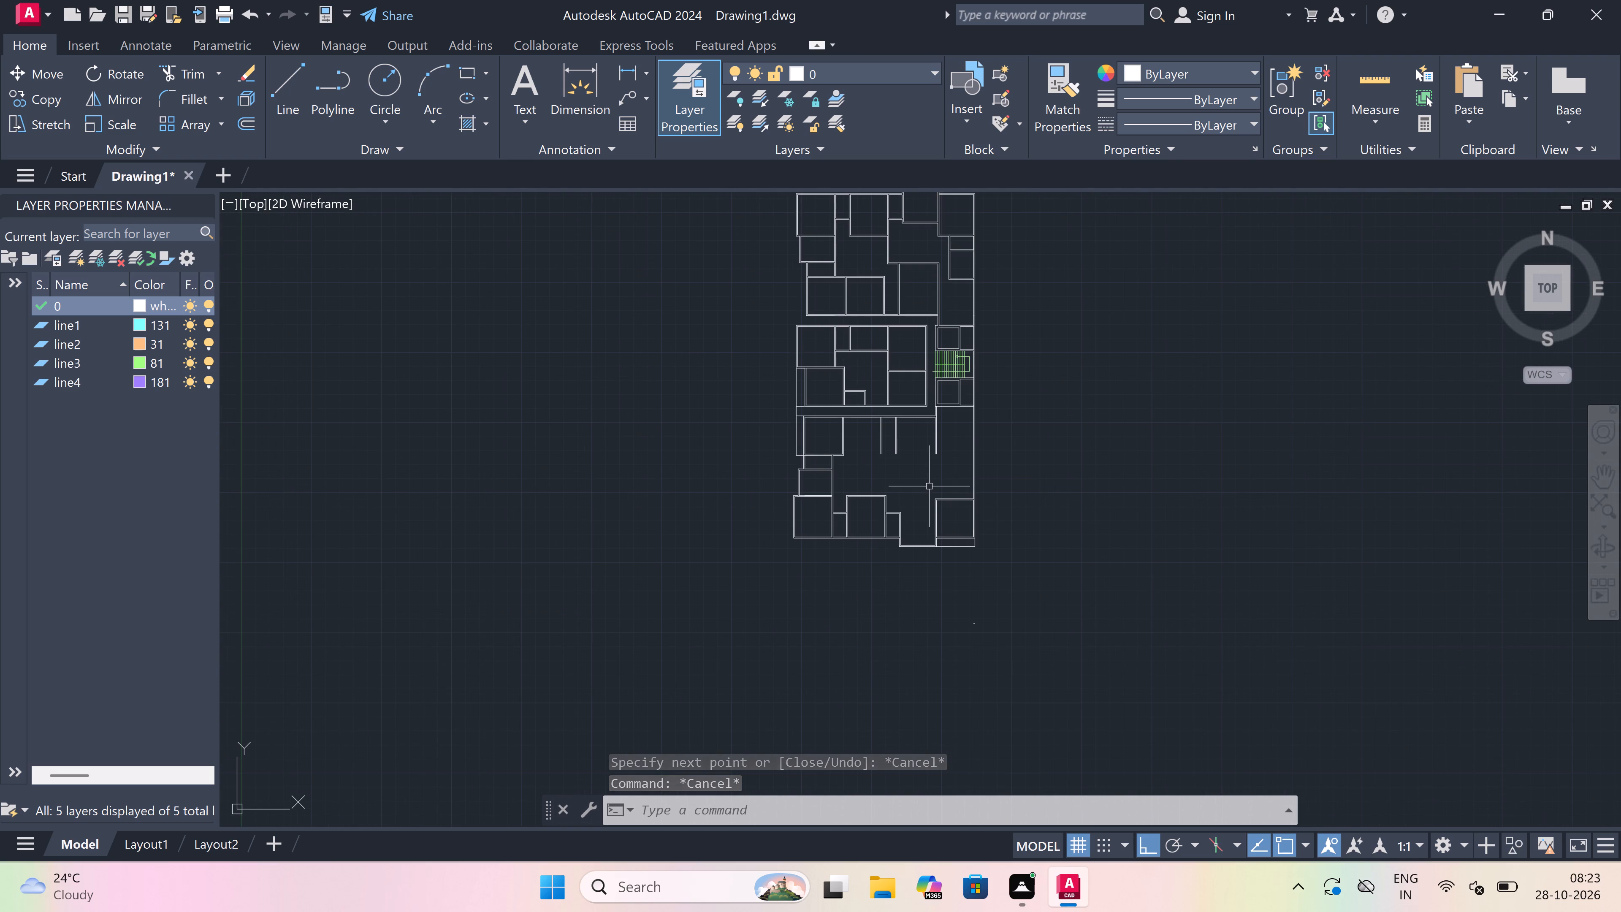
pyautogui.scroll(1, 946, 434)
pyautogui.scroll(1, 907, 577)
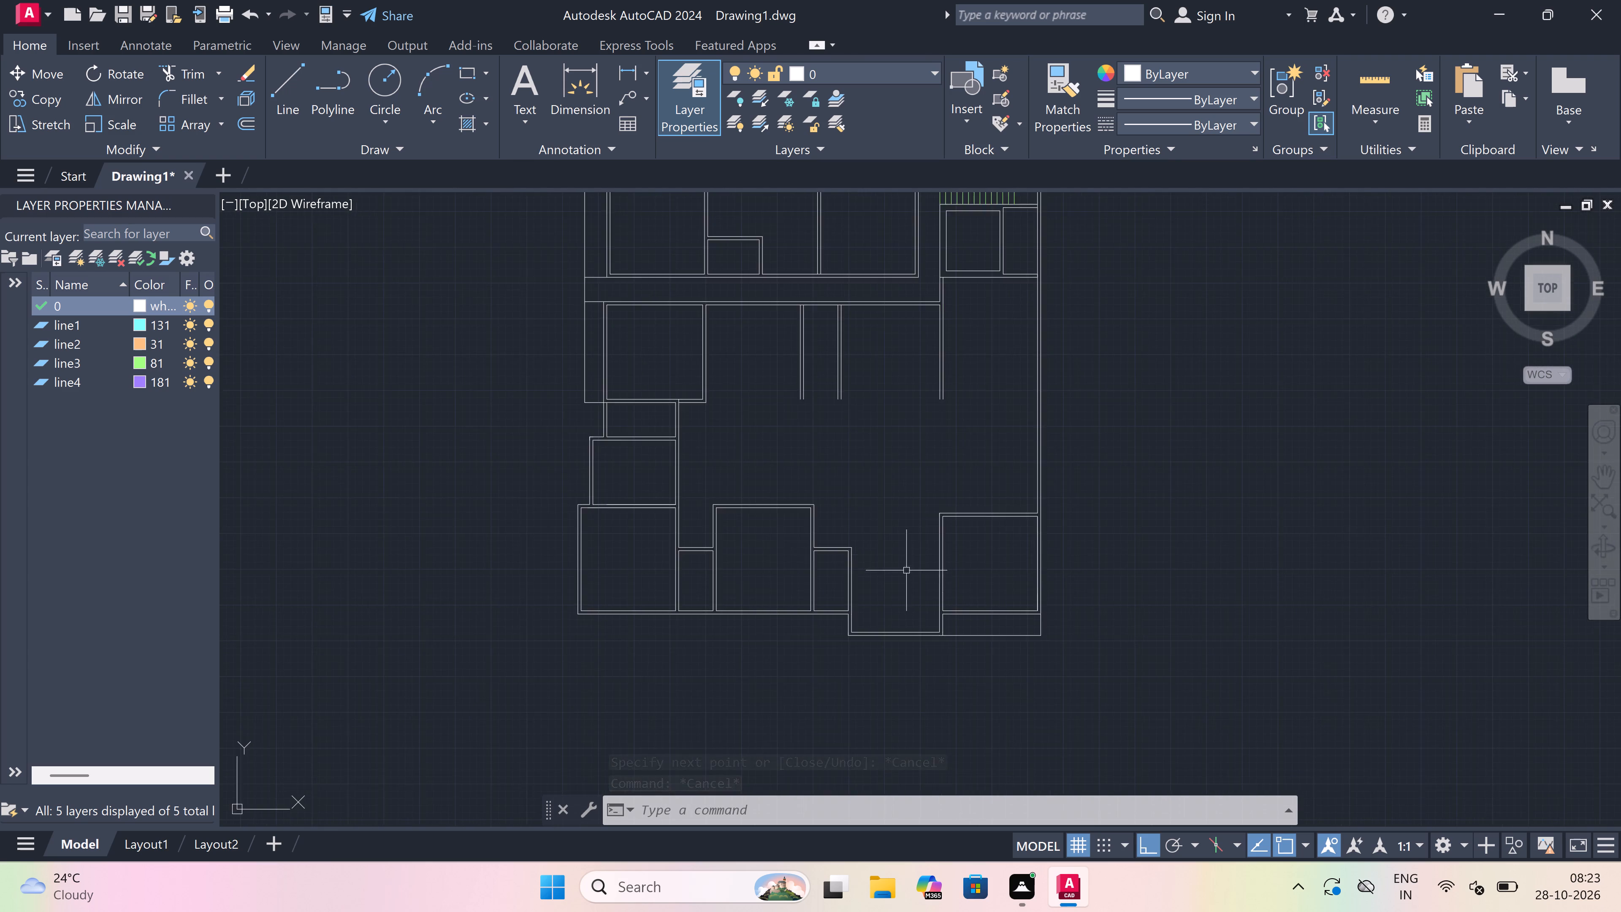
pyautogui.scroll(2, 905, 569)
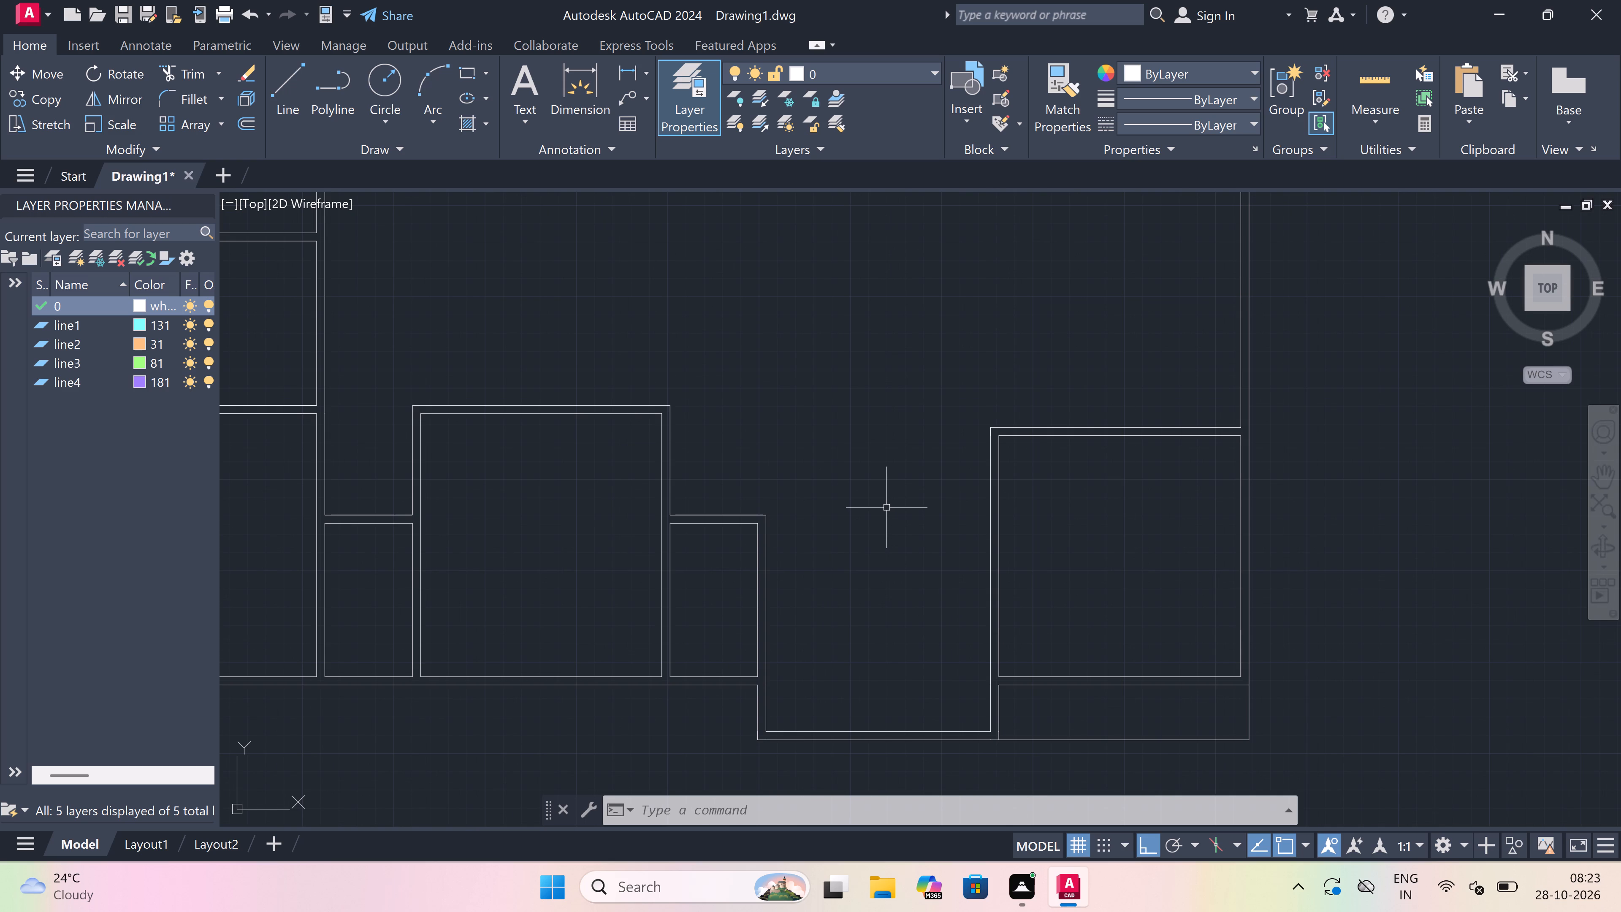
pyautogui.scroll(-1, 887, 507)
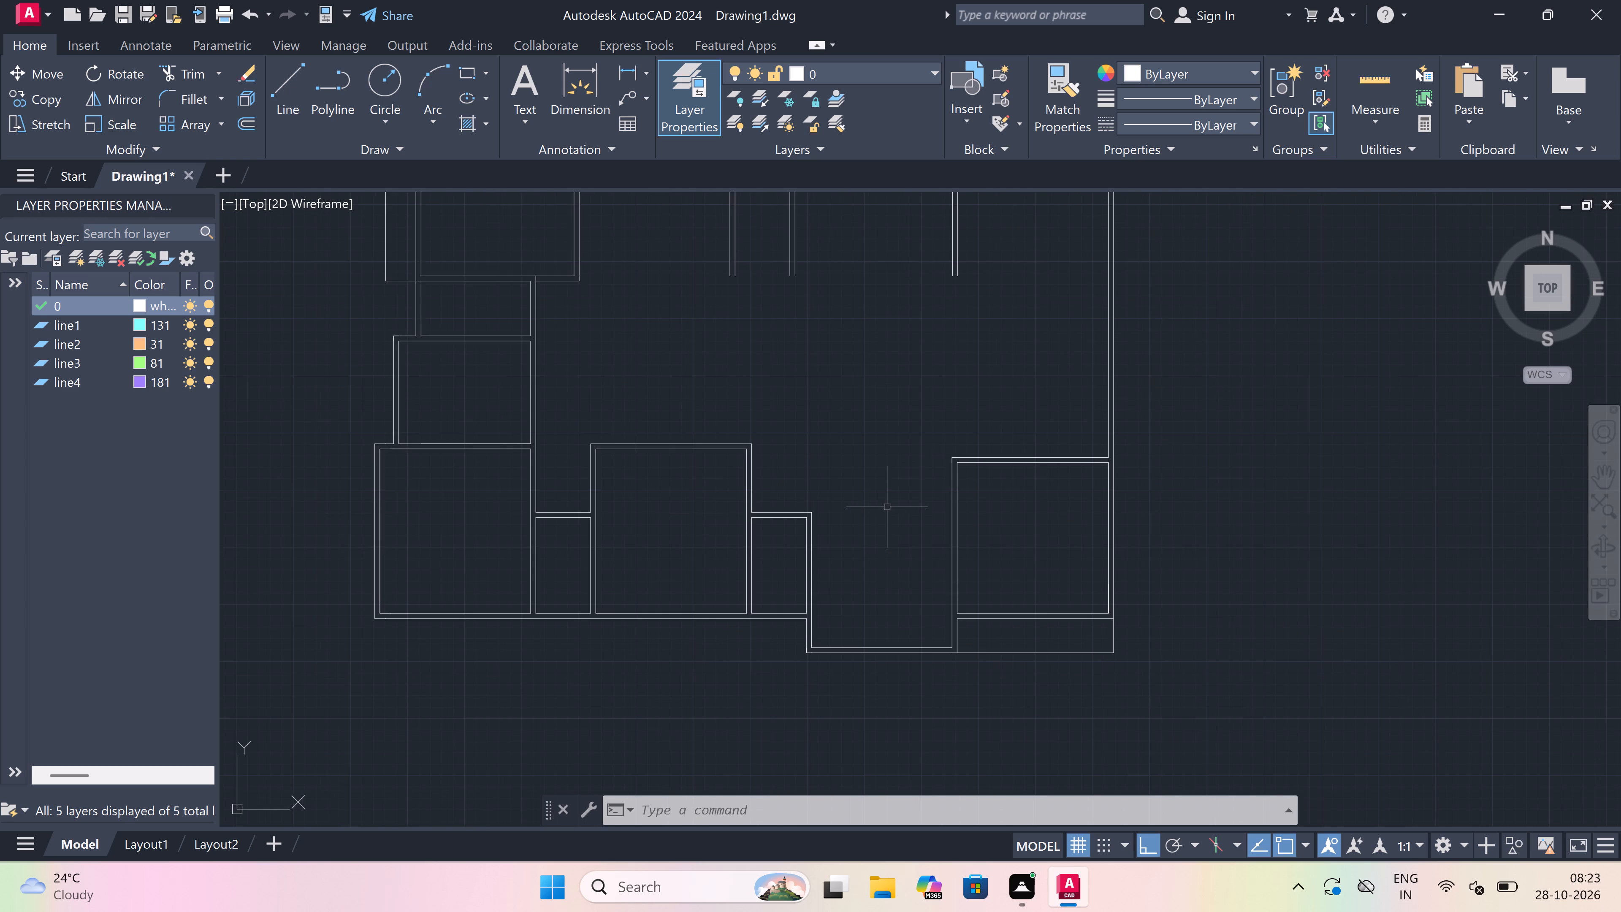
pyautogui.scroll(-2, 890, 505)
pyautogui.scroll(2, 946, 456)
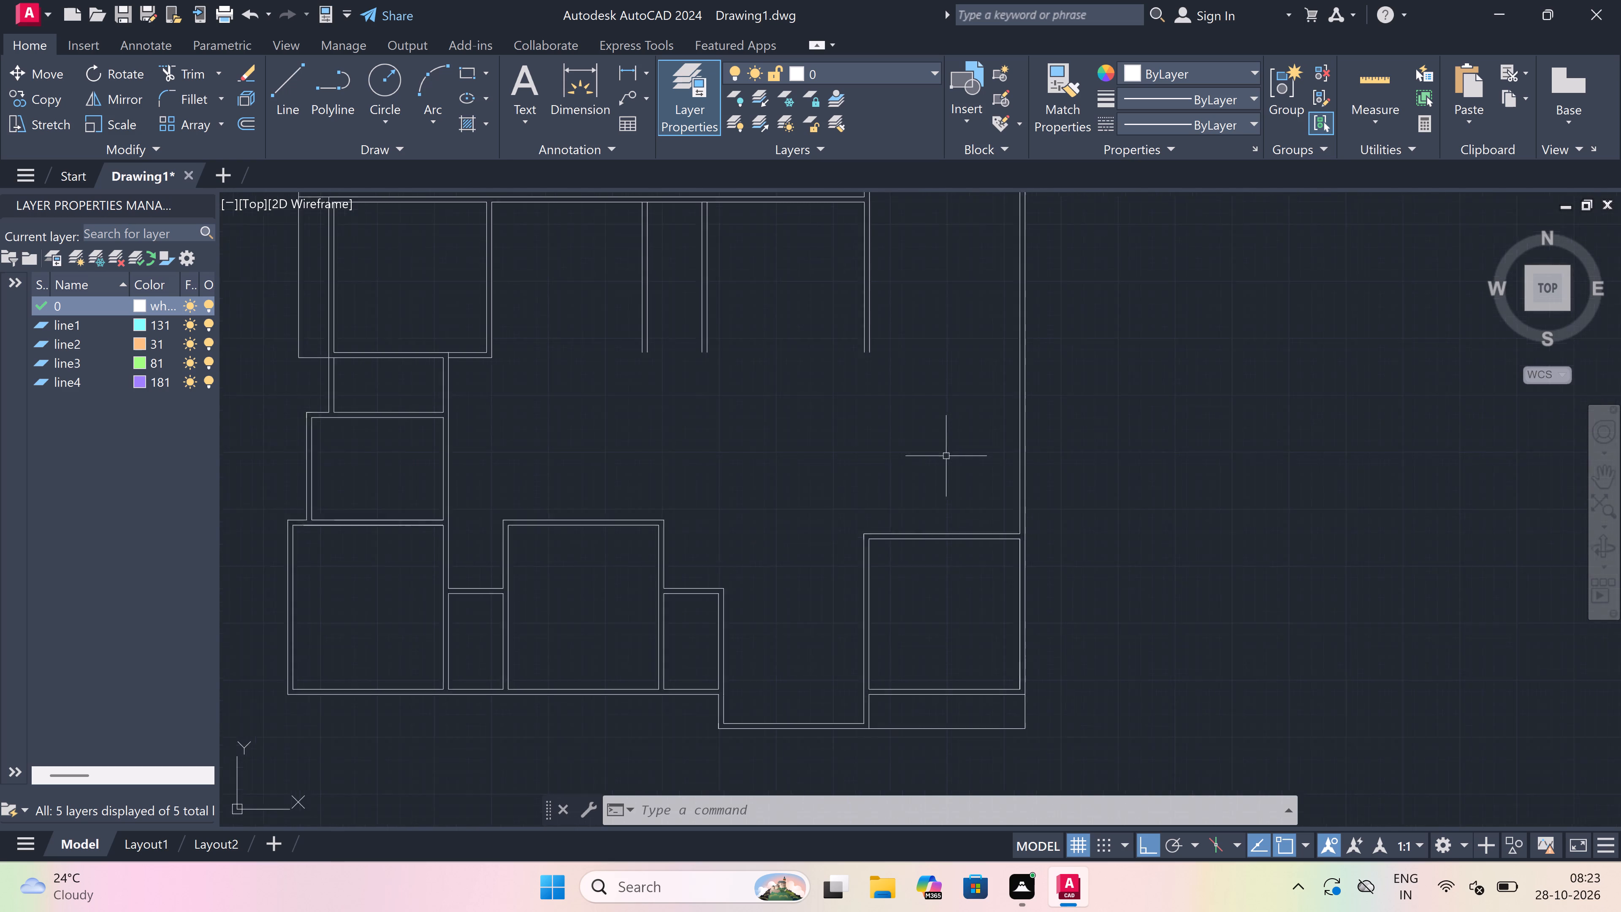
# Offset the top outer line of the bottom-right room 4' upward.
pyautogui.scroll(1, 946, 456)
pyautogui.press('o')
pyautogui.press('space')
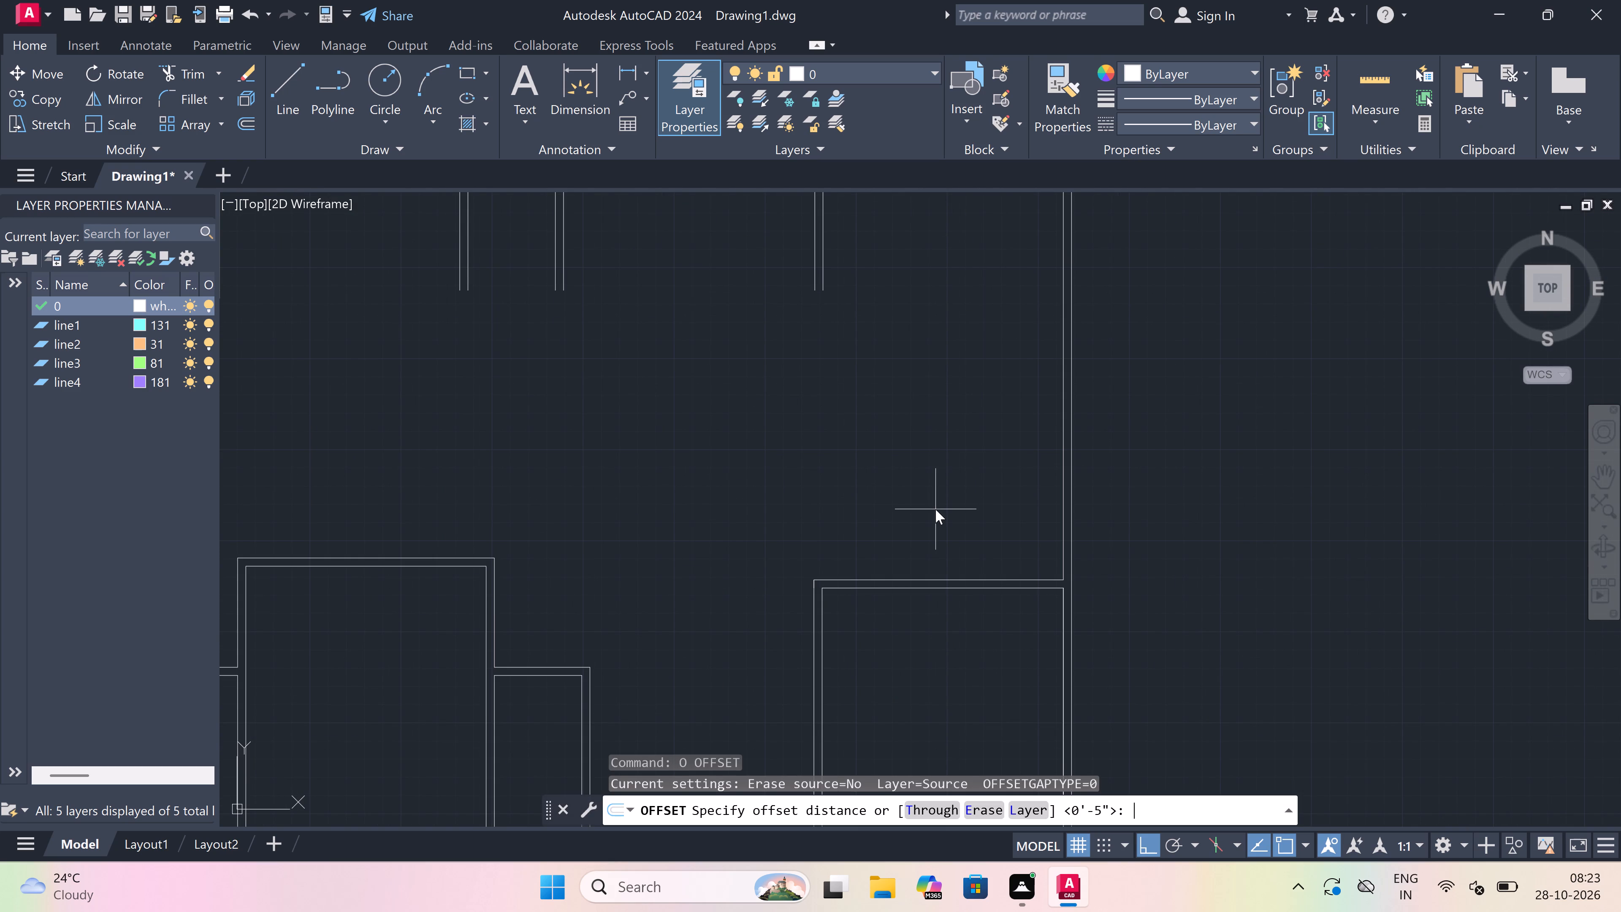
pyautogui.scroll(2, 960, 508)
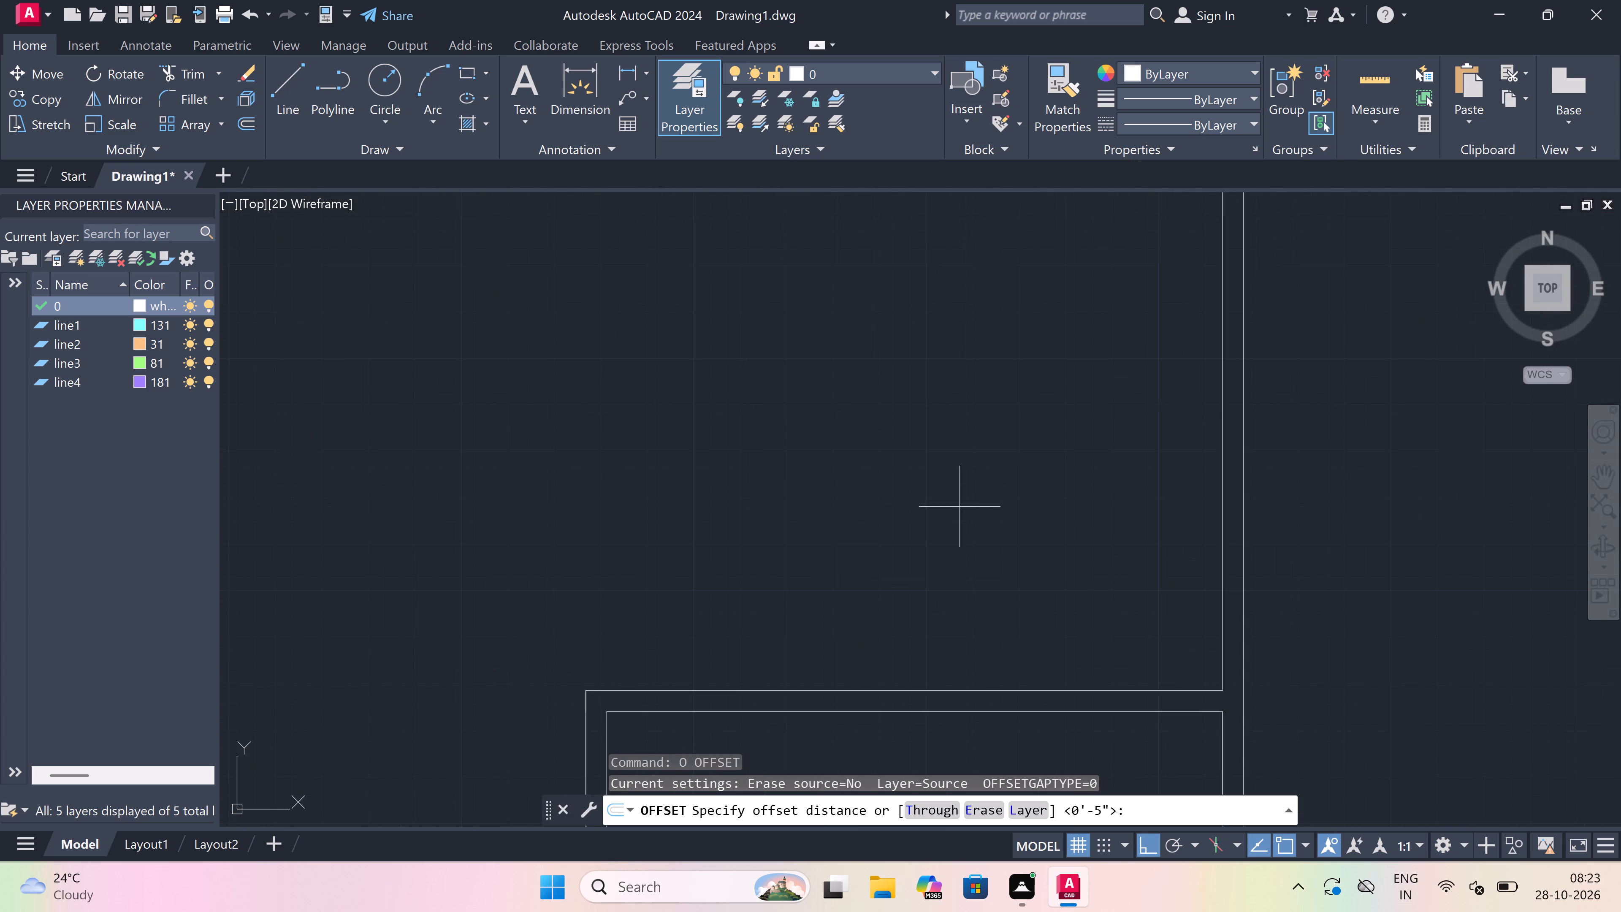
pyautogui.scroll(-2, 952, 641)
pyautogui.moveTo(957, 657); pyautogui.dragTo(957, 581)
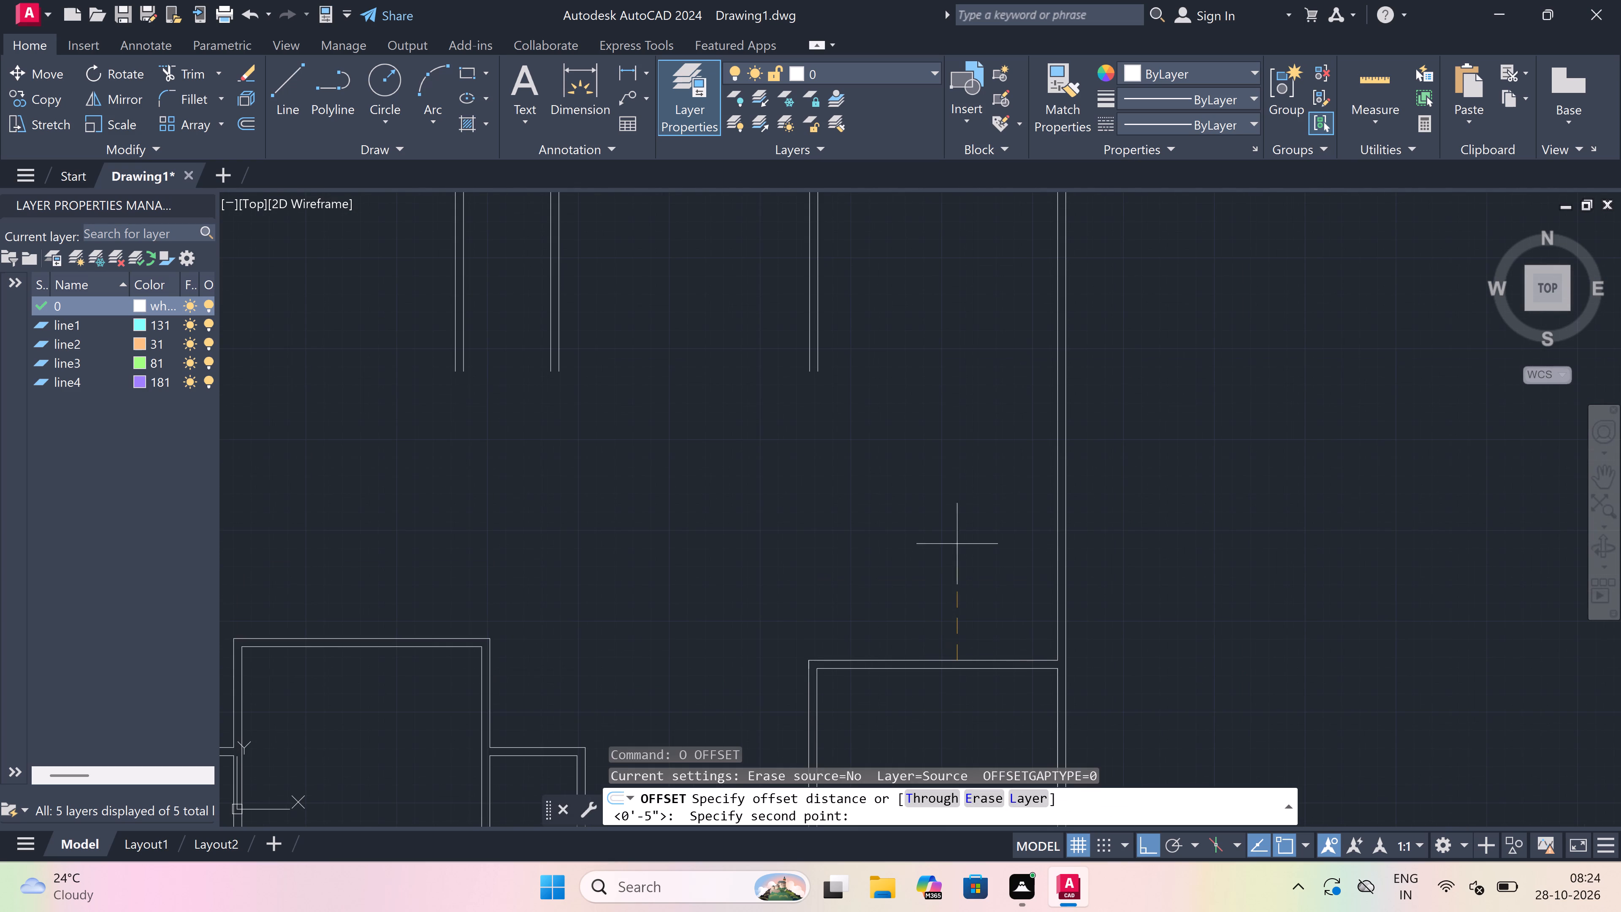
pyautogui.write("4'")
pyautogui.press('space')
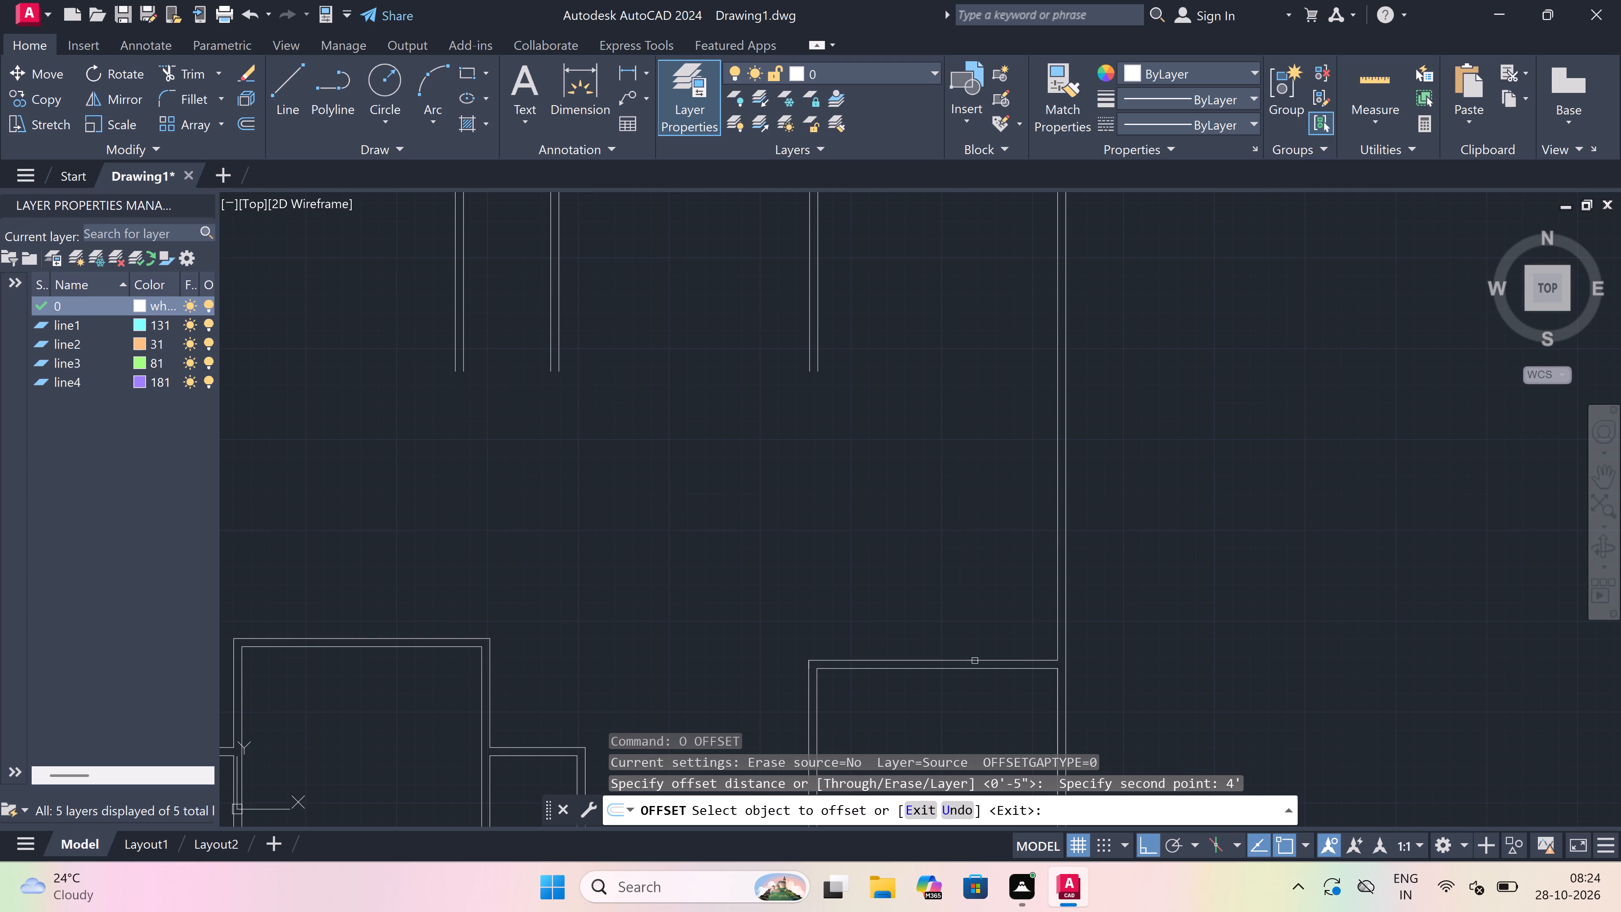
pyautogui.moveTo(975, 661); pyautogui.dragTo(973, 586)
pyautogui.click(967, 545)
pyautogui.press('Escape')
# Offset the new horizontal line above the bottom-right room 4.5" upward to form a double-line partition wall.
pyautogui.press('space')
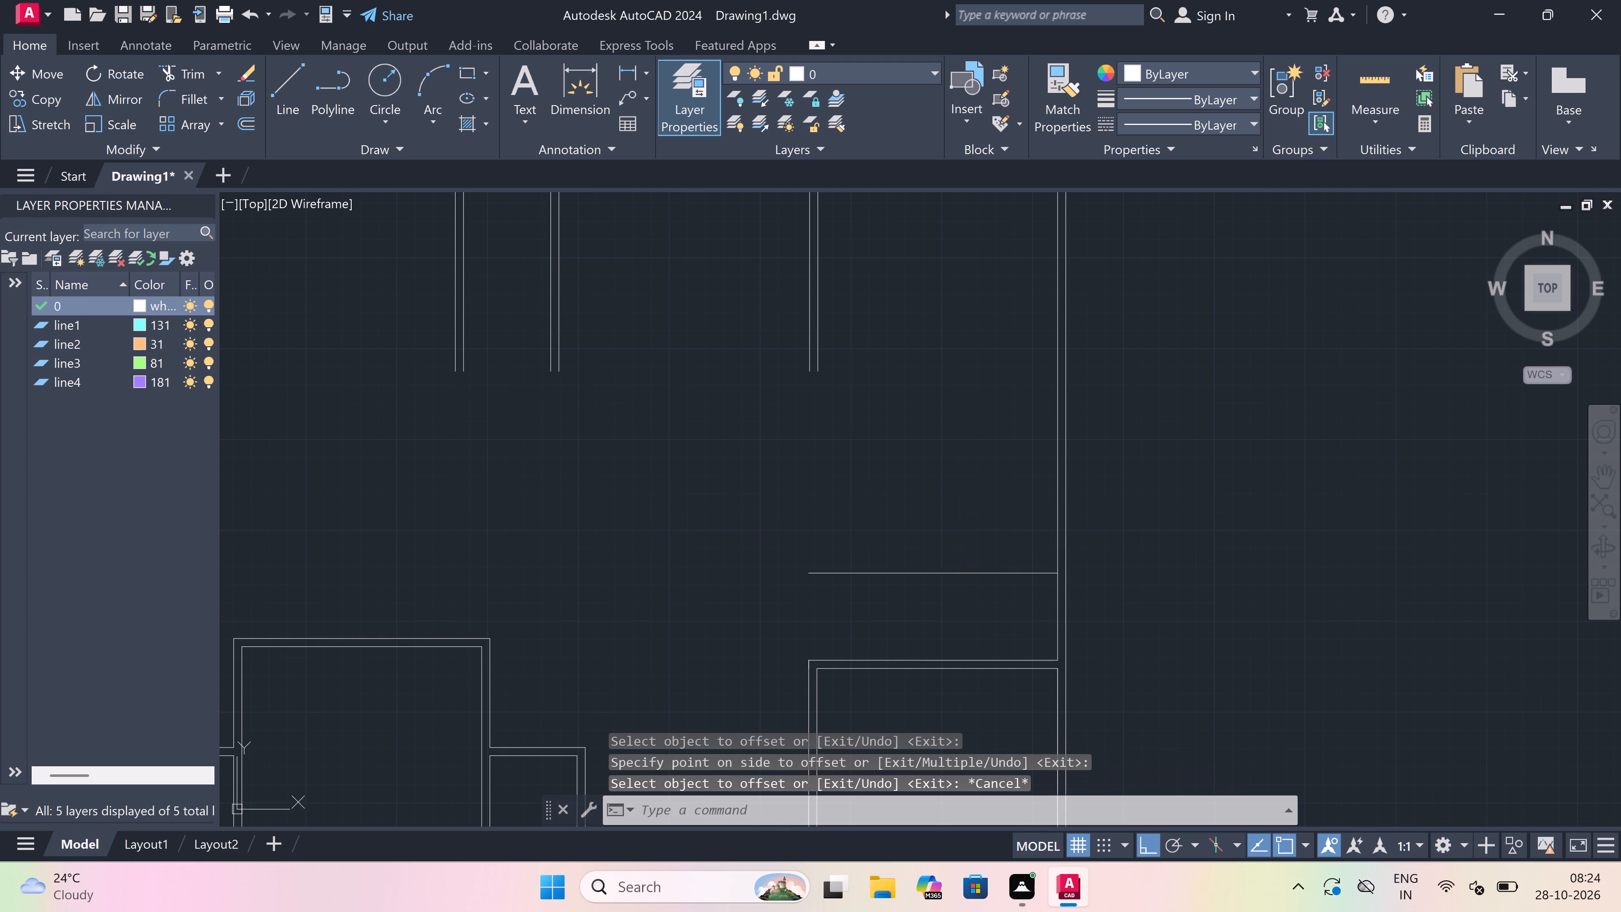
pyautogui.moveTo(967, 569); pyautogui.dragTo(968, 525)
pyautogui.write('4.5"')
pyautogui.press('space')
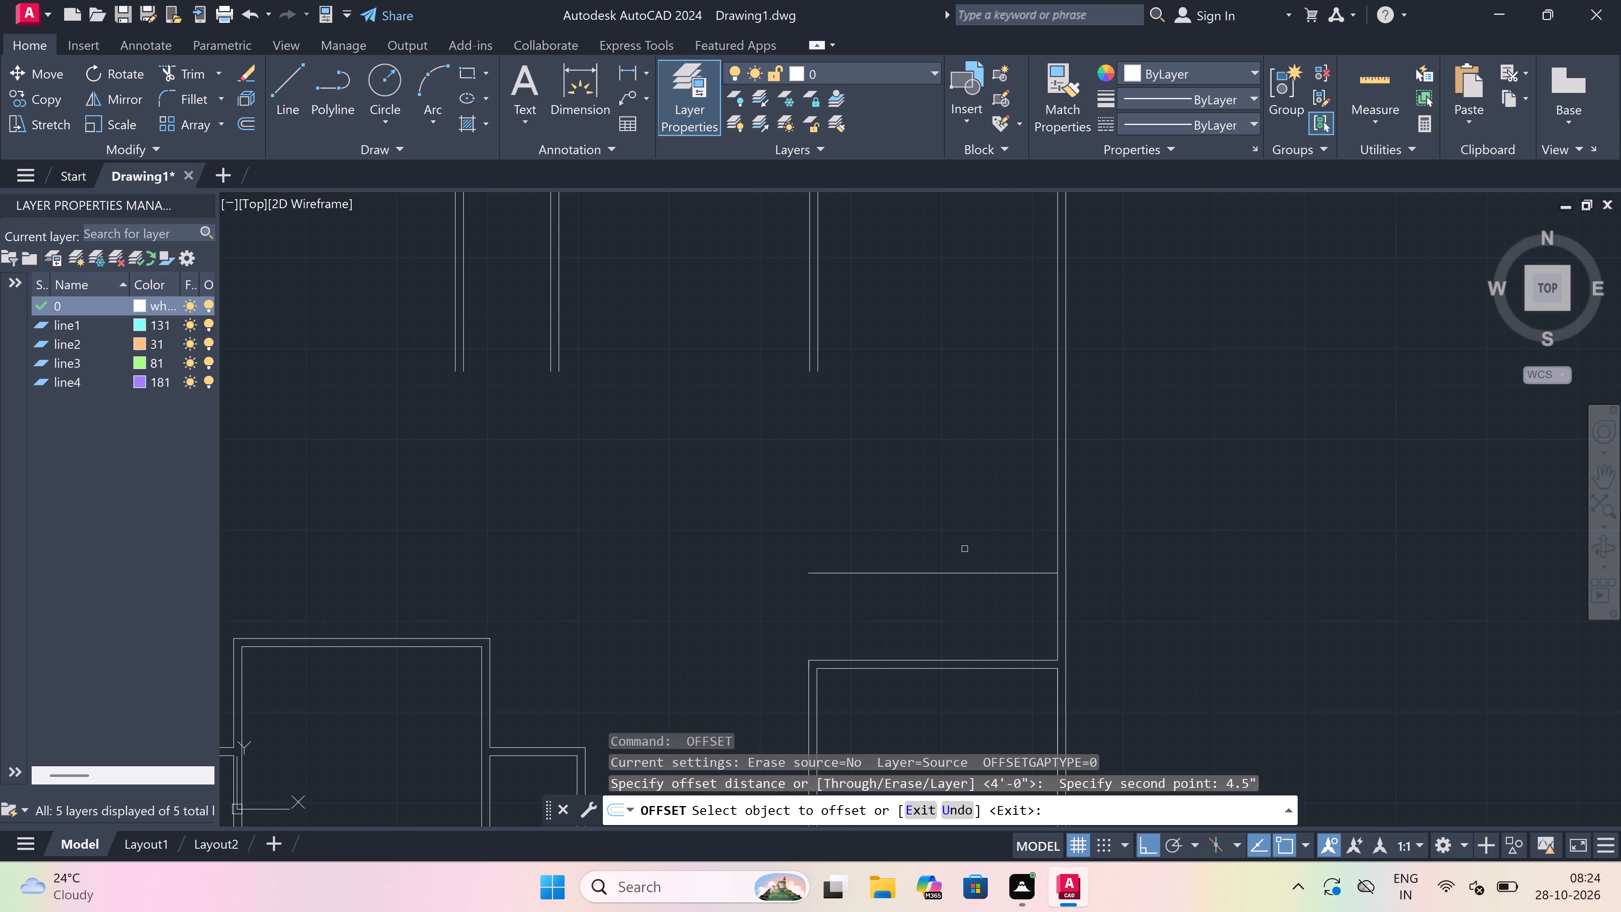
pyautogui.moveTo(949, 575); pyautogui.dragTo(944, 511)
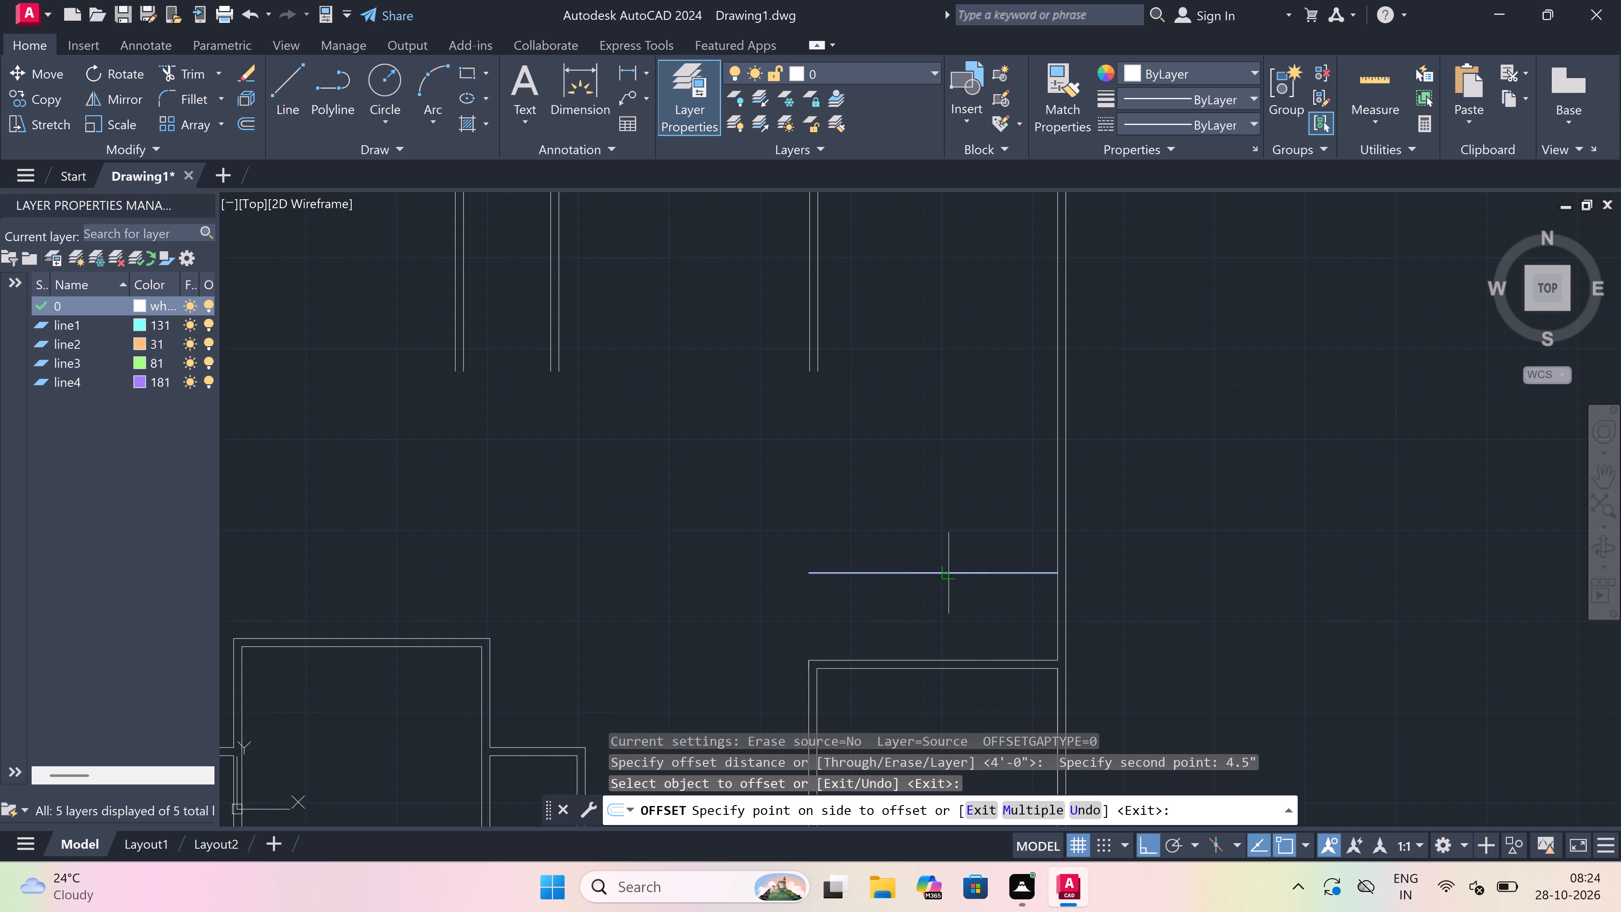
pyautogui.click(941, 479)
pyautogui.press('Escape')
# Offset the upper line of the new partition above the bottom-right room 8'1" upward.
pyautogui.press('space')
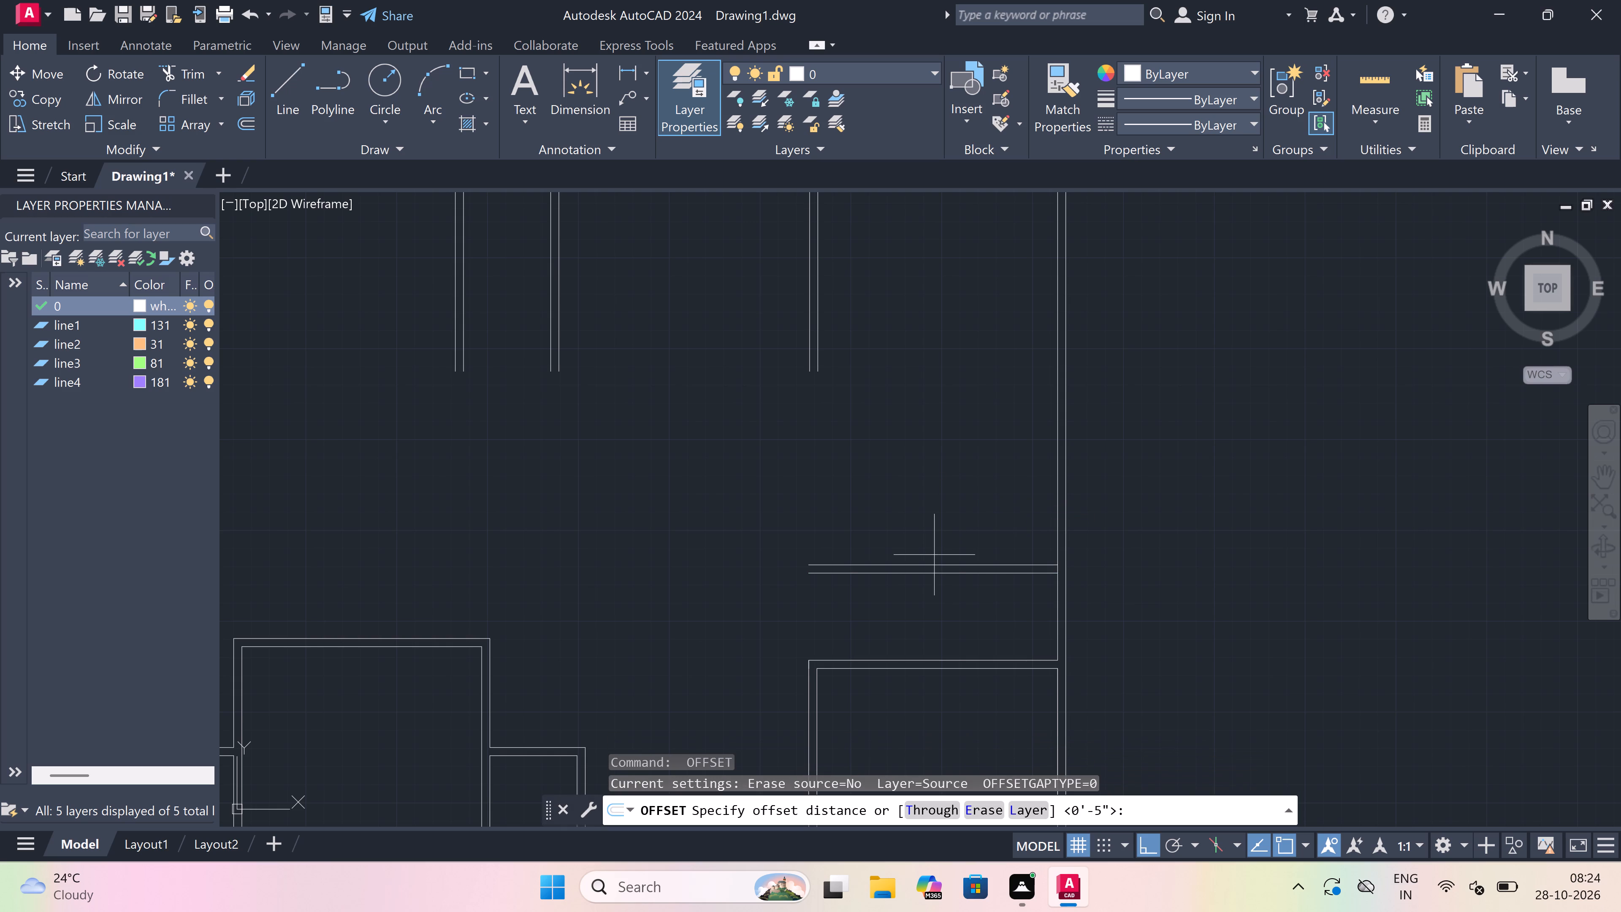
pyautogui.moveTo(933, 559); pyautogui.dragTo(934, 506)
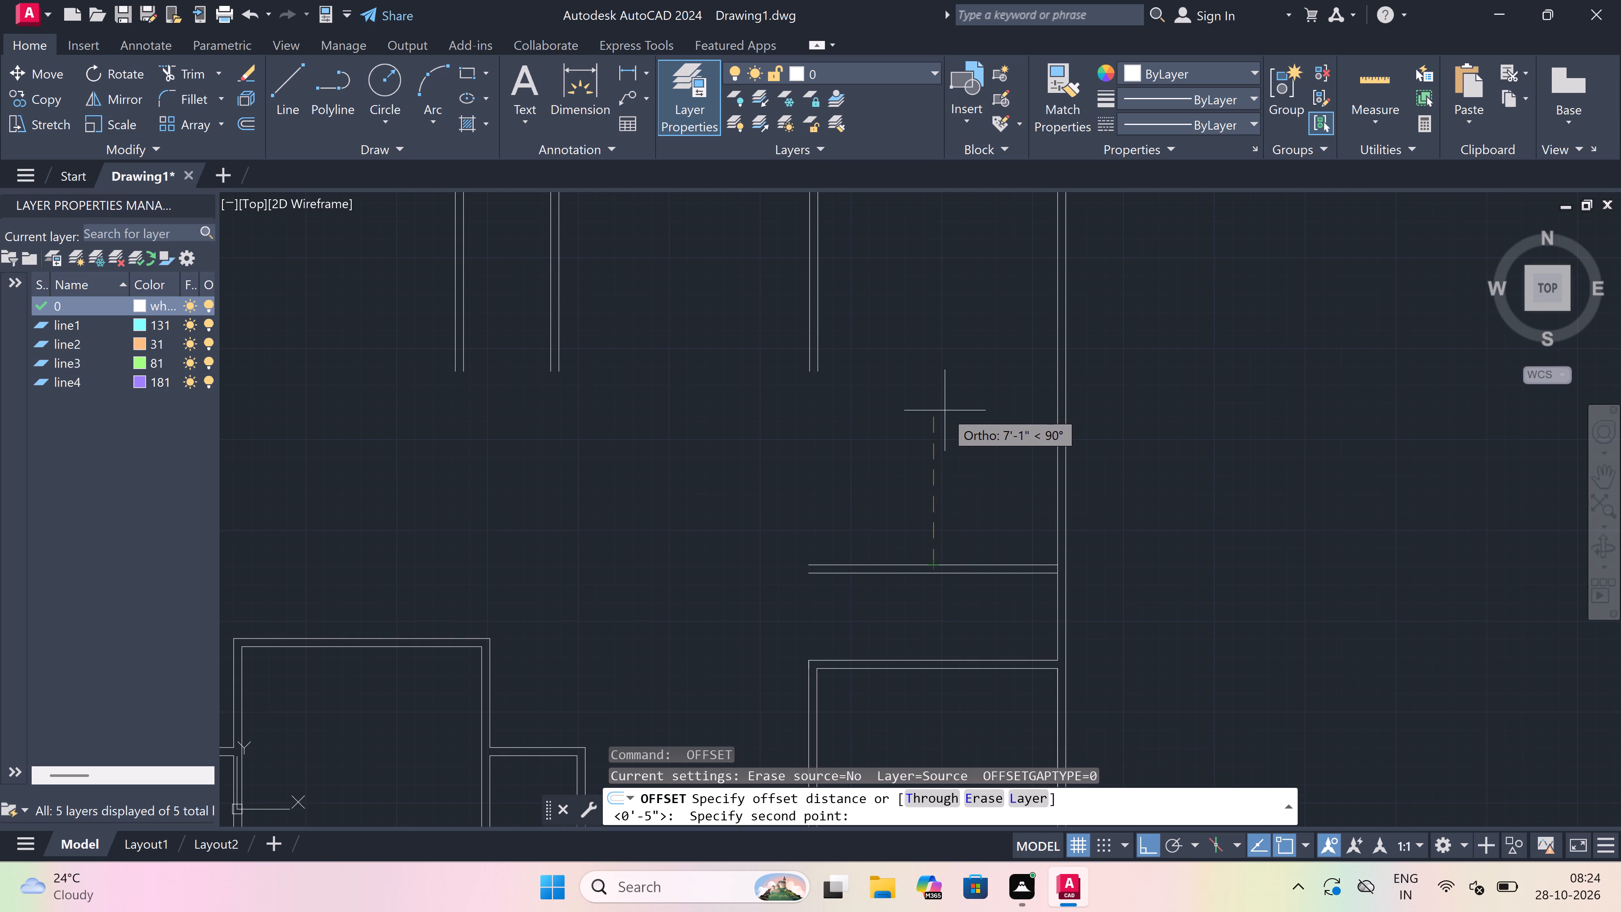
pyautogui.write('8\'1"')
pyautogui.press('space')
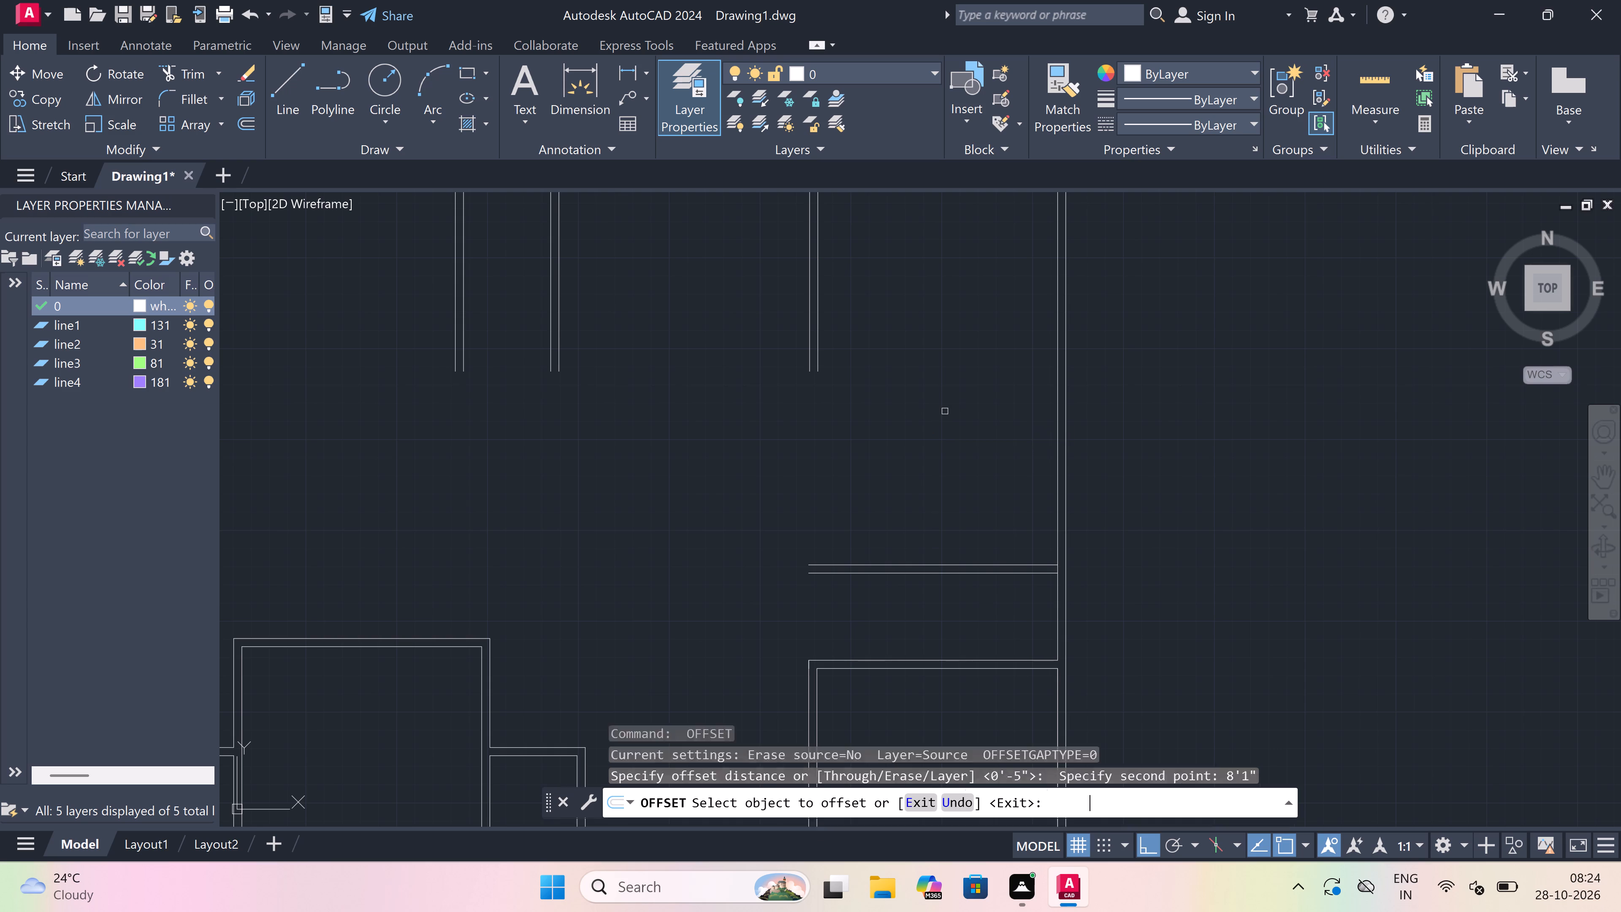
pyautogui.moveTo(939, 557); pyautogui.dragTo(943, 524)
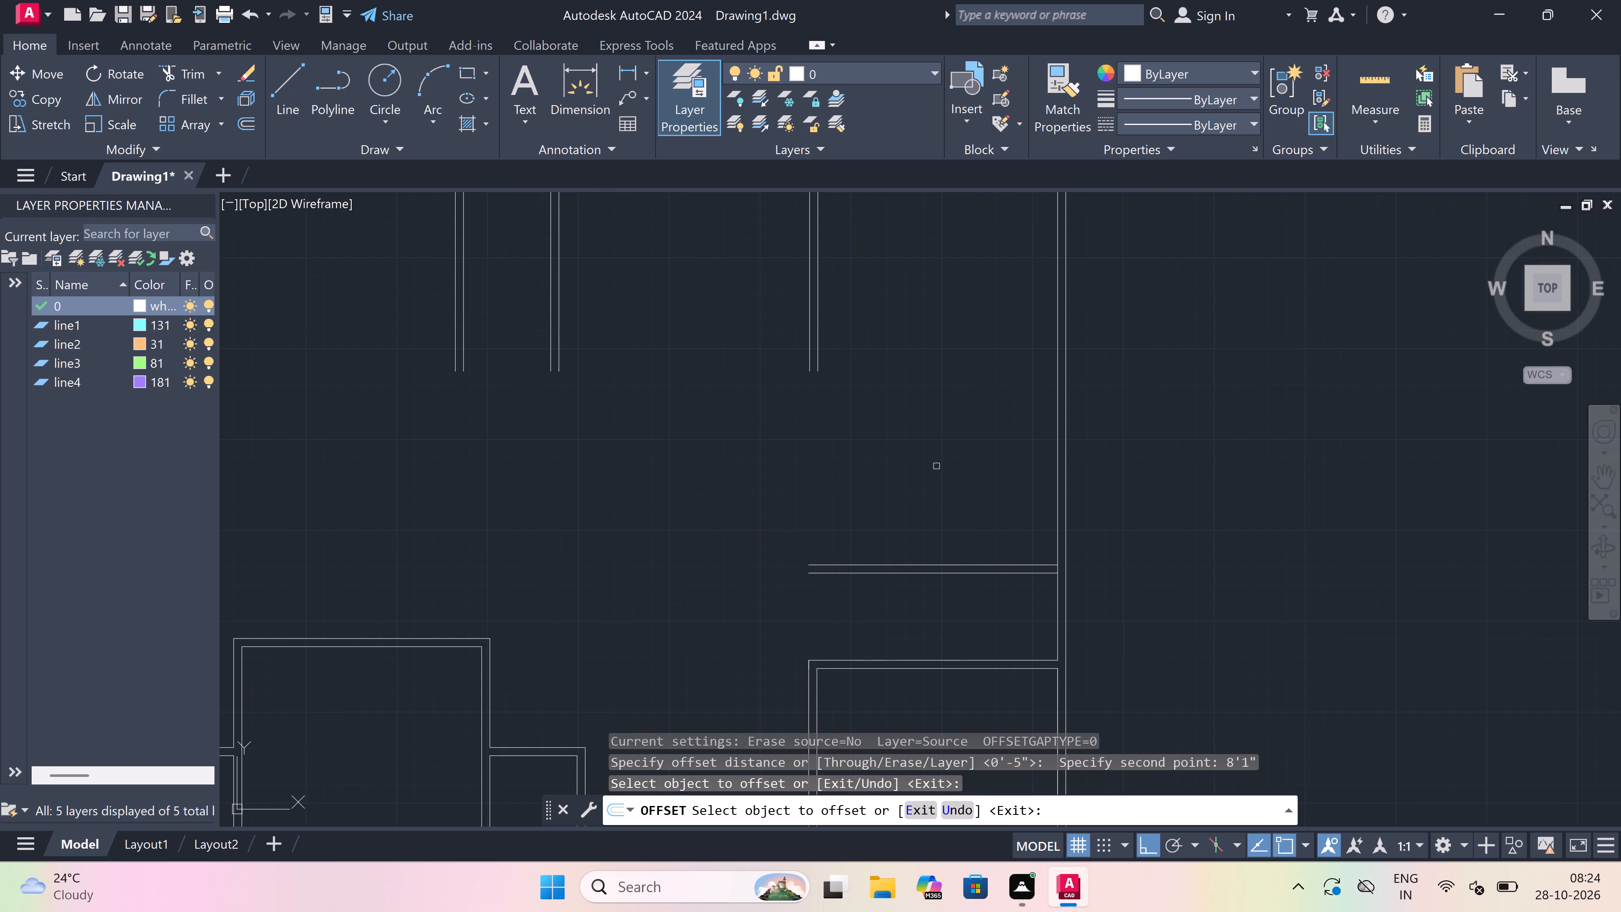
pyautogui.moveTo(930, 561); pyautogui.dragTo(939, 475)
pyautogui.click(941, 466)
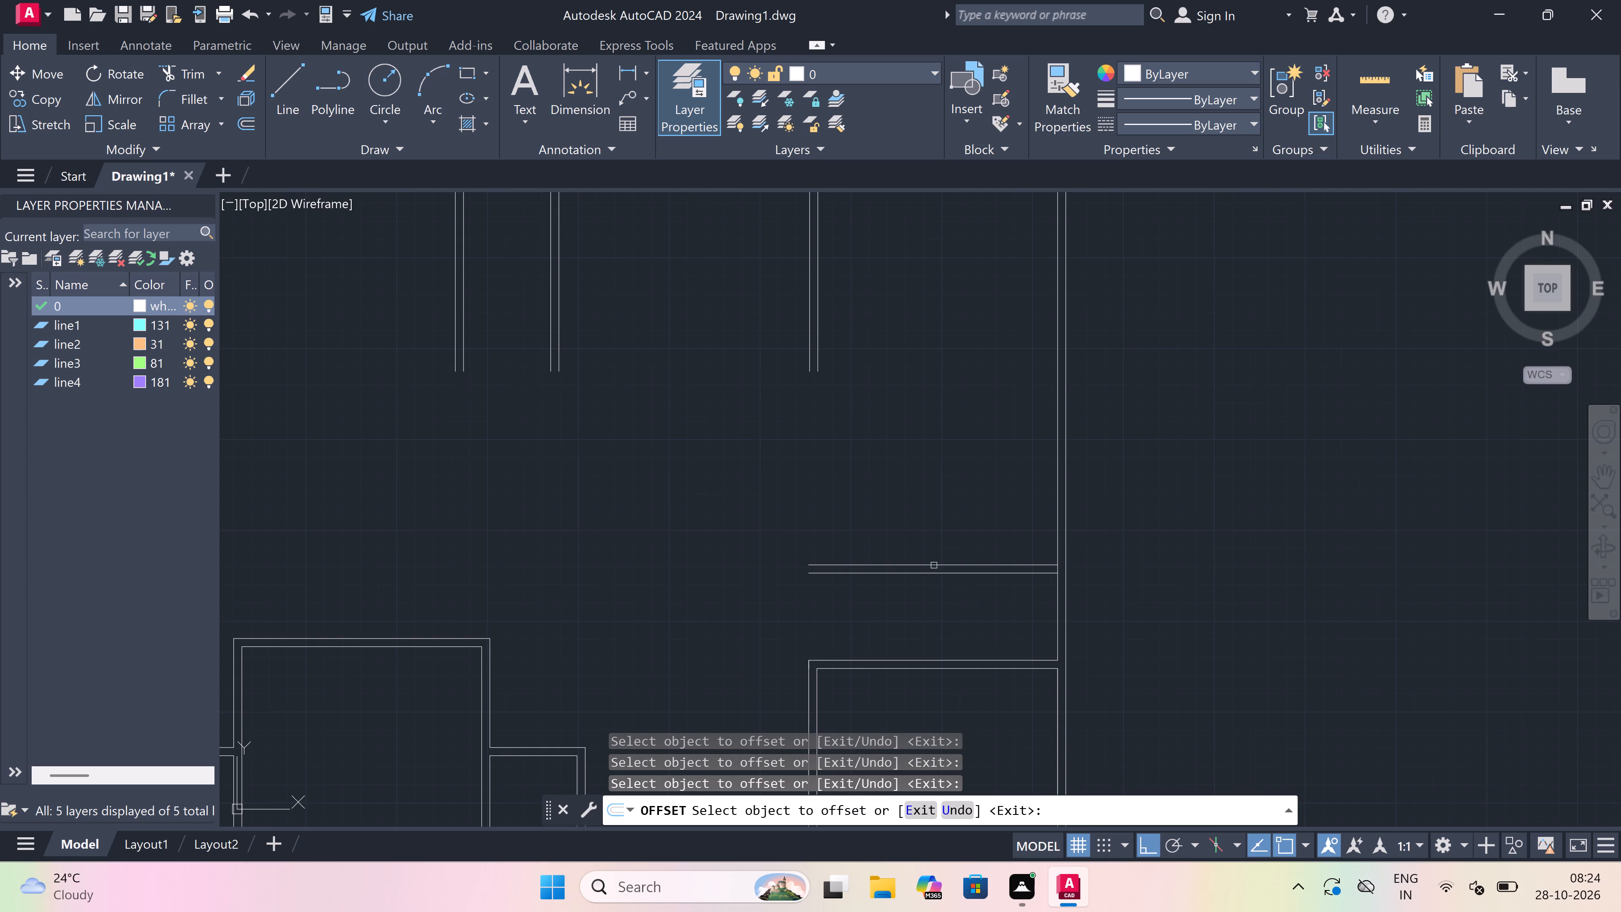
pyautogui.moveTo(935, 565); pyautogui.dragTo(938, 527)
pyautogui.click(942, 472)
pyautogui.press('Escape')
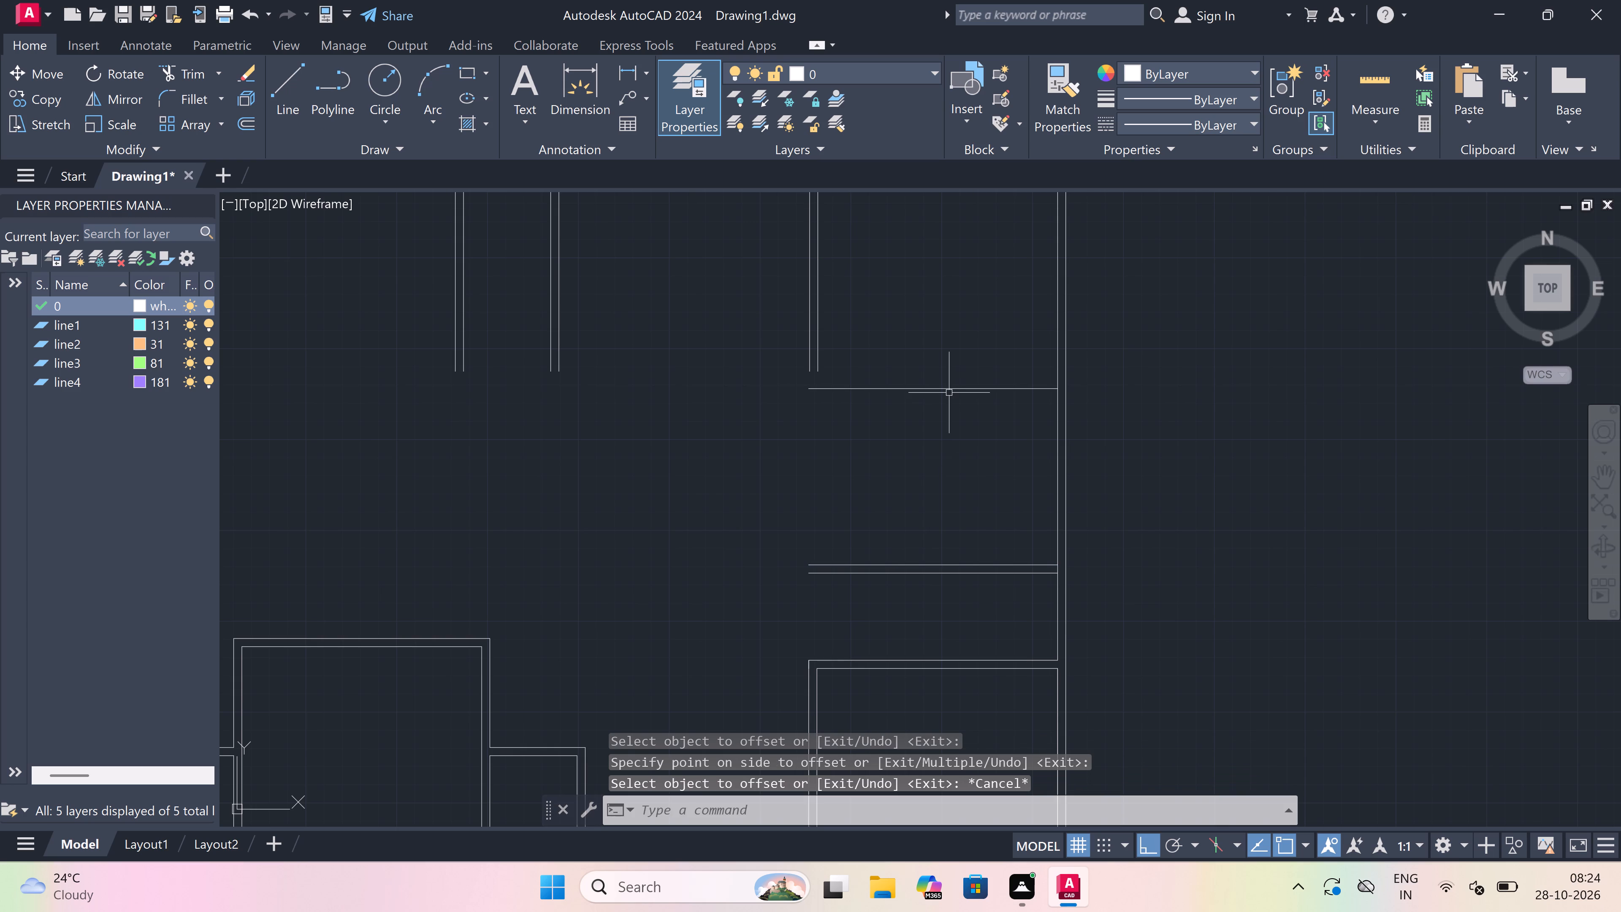
# Offset the new line just below the open-ended vertical walls 4.5" upward to form a second double-line partition.
pyautogui.press('space')
pyautogui.moveTo(949, 392); pyautogui.dragTo(949, 380)
pyautogui.scroll(2, 944, 319)
pyautogui.write('4.5"')
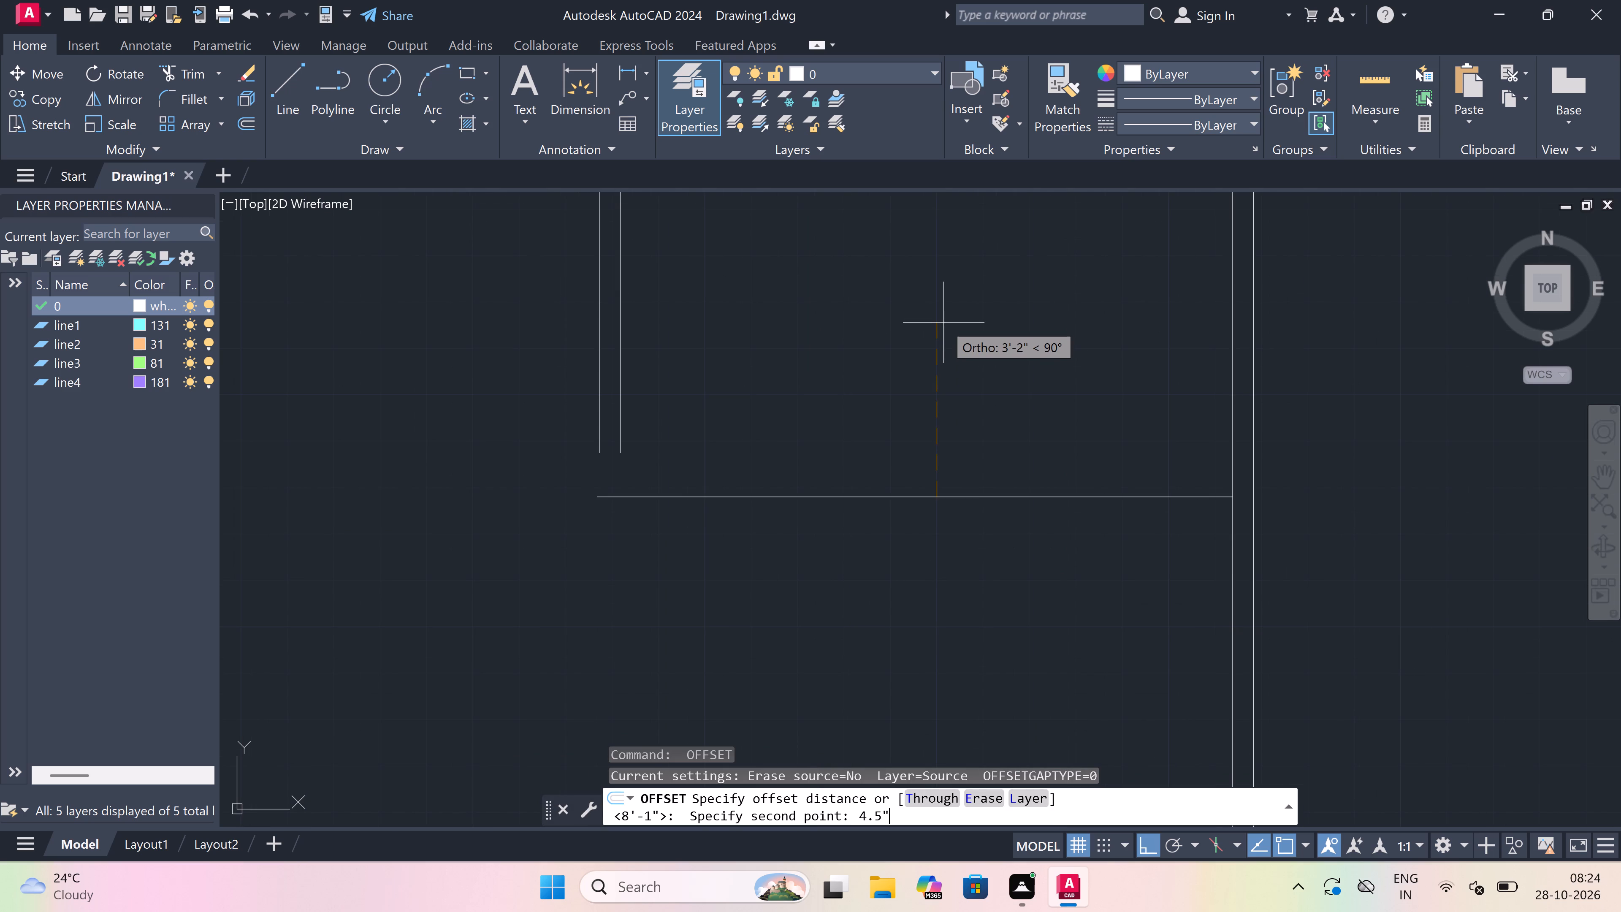
pyautogui.press('space')
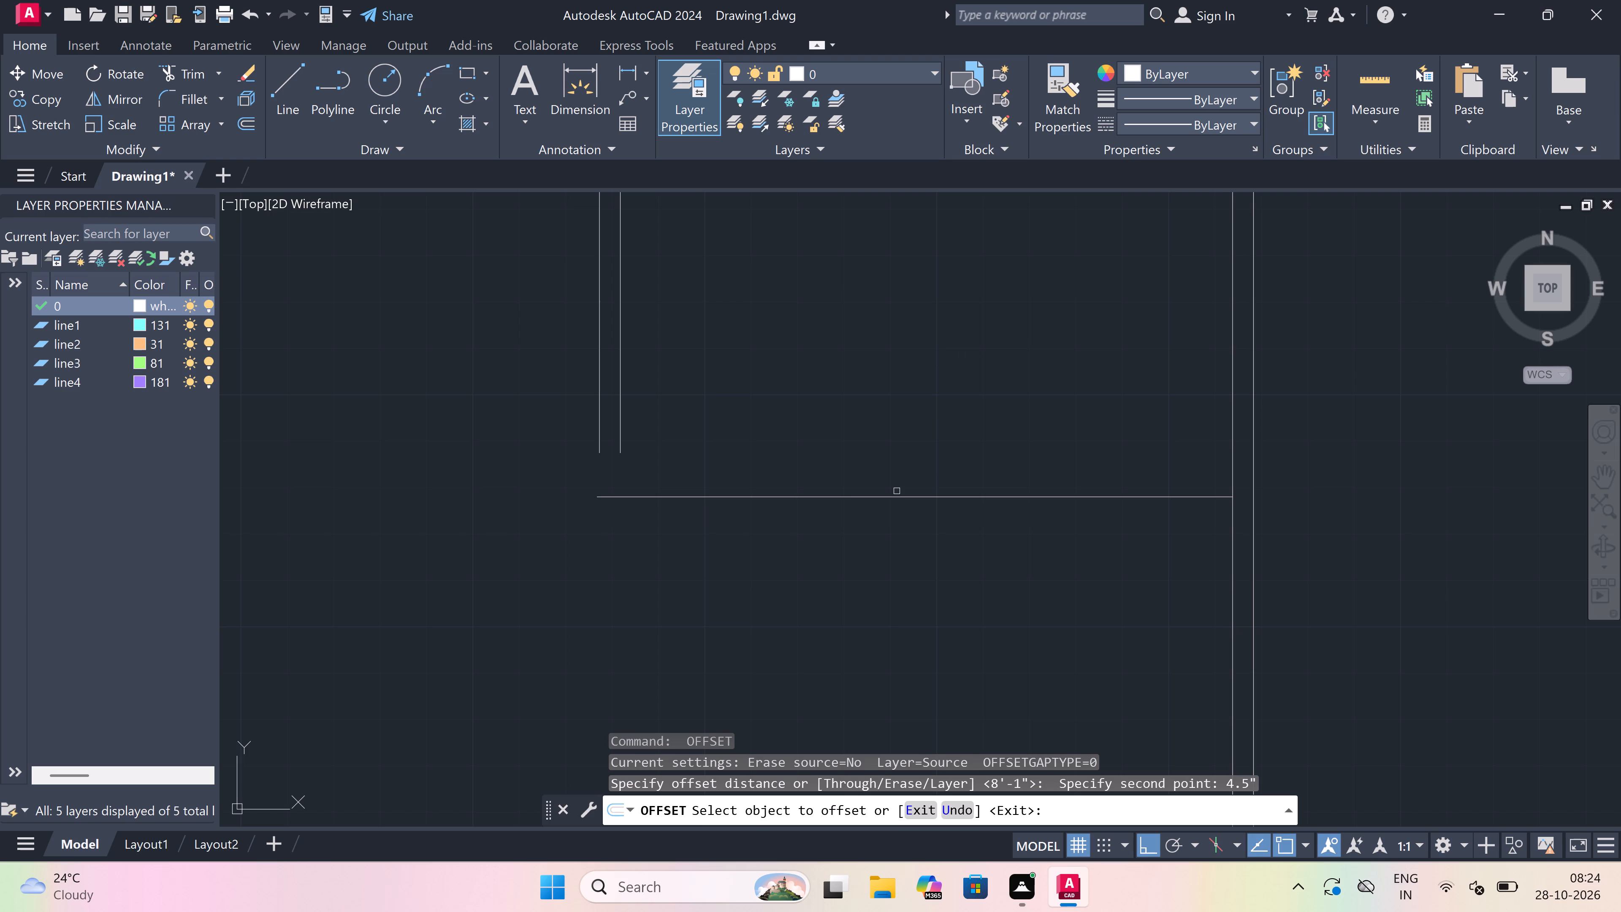
pyautogui.moveTo(897, 498); pyautogui.dragTo(907, 436)
pyautogui.click(916, 383)
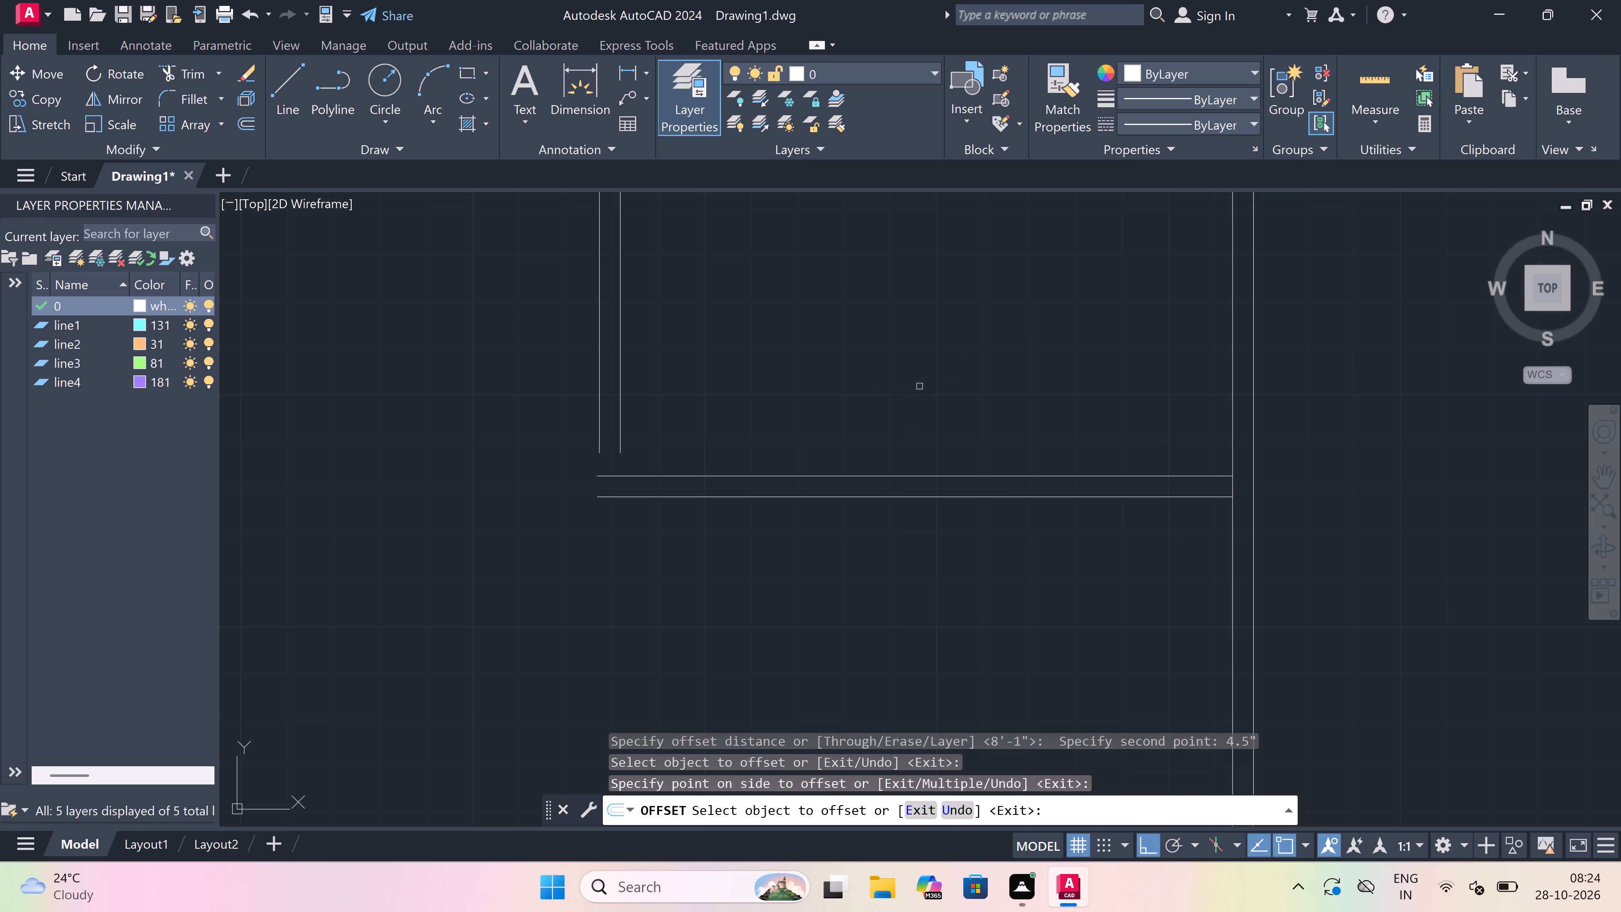
pyautogui.press('Escape')
# Draw a 4.5" double-line vertical wall 7' in from the outer wall, between the upper partition and the bottom-right room.
pyautogui.scroll(-4, 987, 445)
pyautogui.scroll(2, 997, 487)
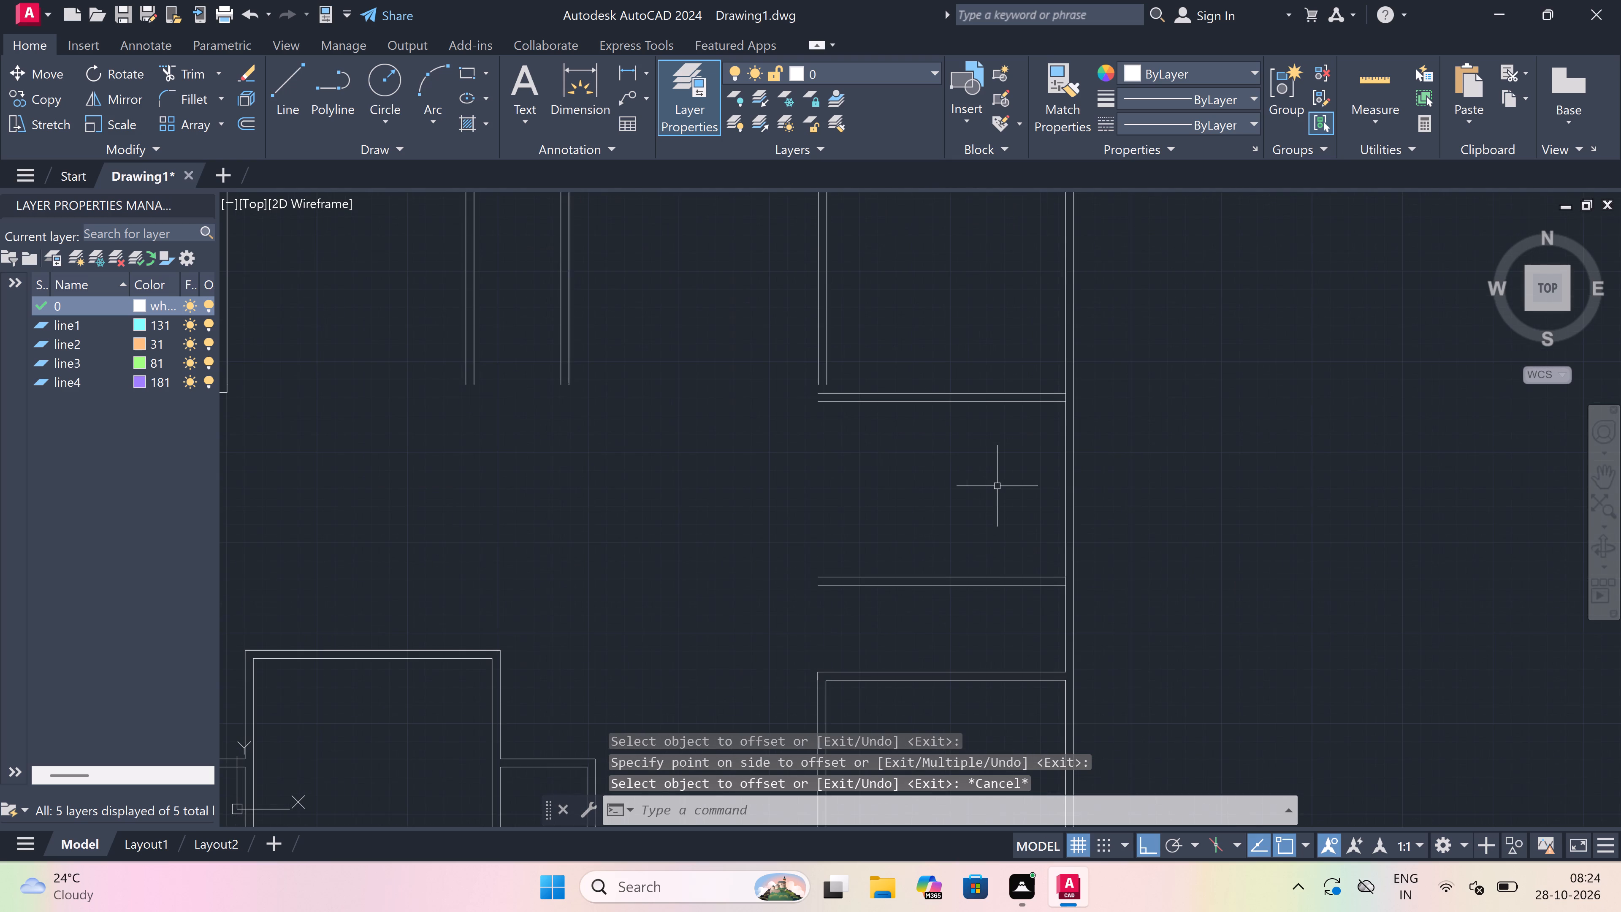
pyautogui.press('l')
pyautogui.press('space')
pyautogui.moveTo(1063, 394); pyautogui.dragTo(1064, 394)
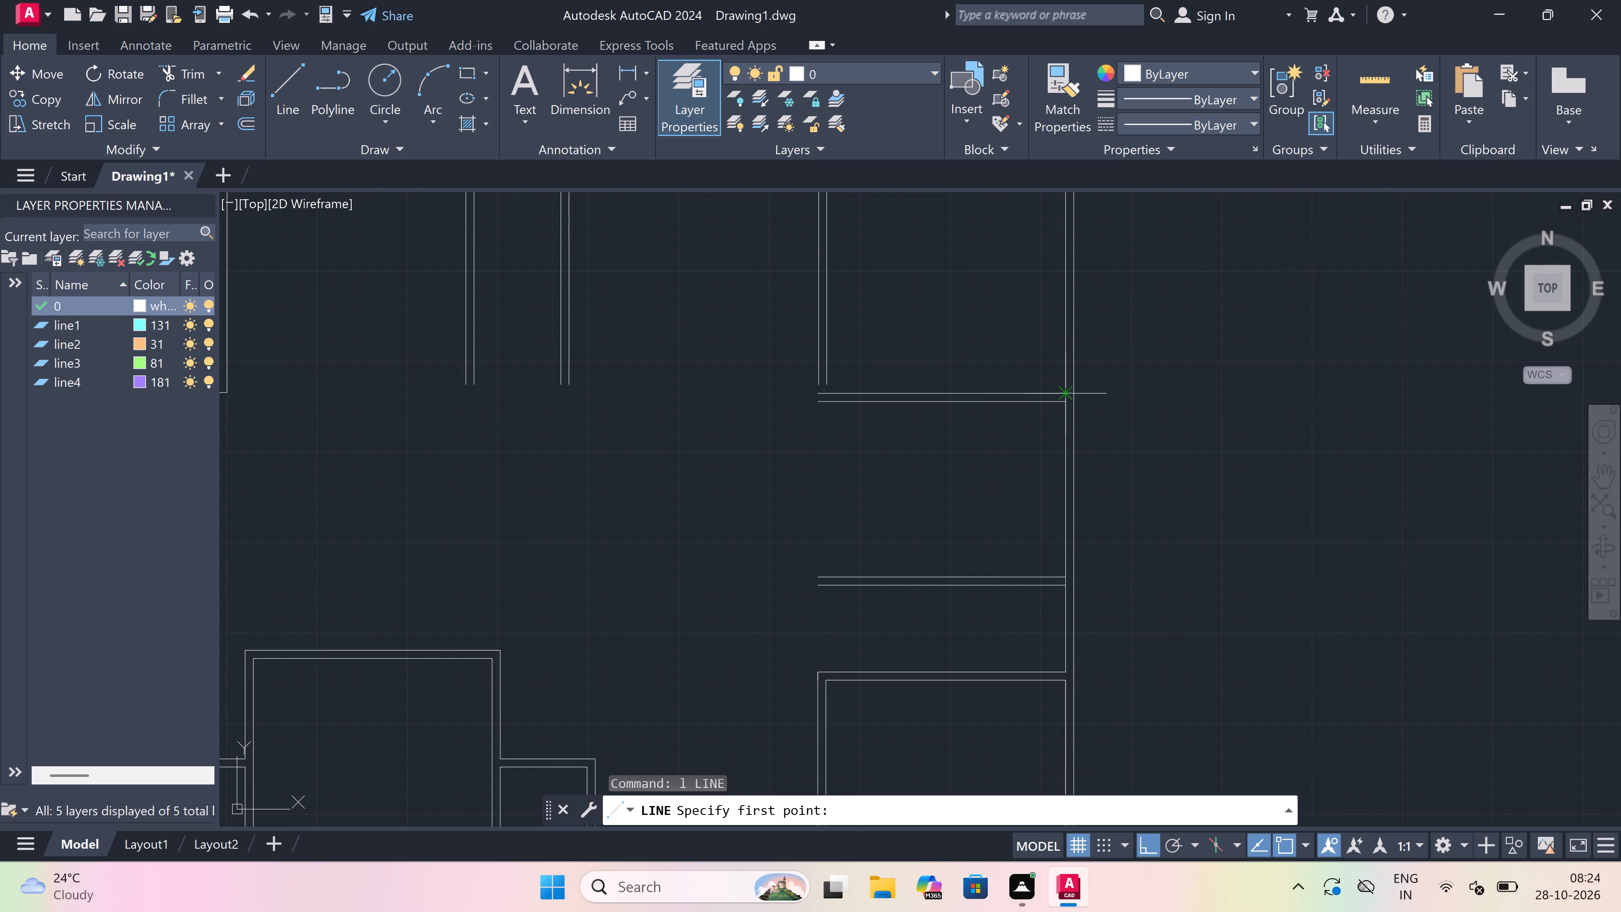
pyautogui.moveTo(1064, 394); pyautogui.dragTo(1054, 393)
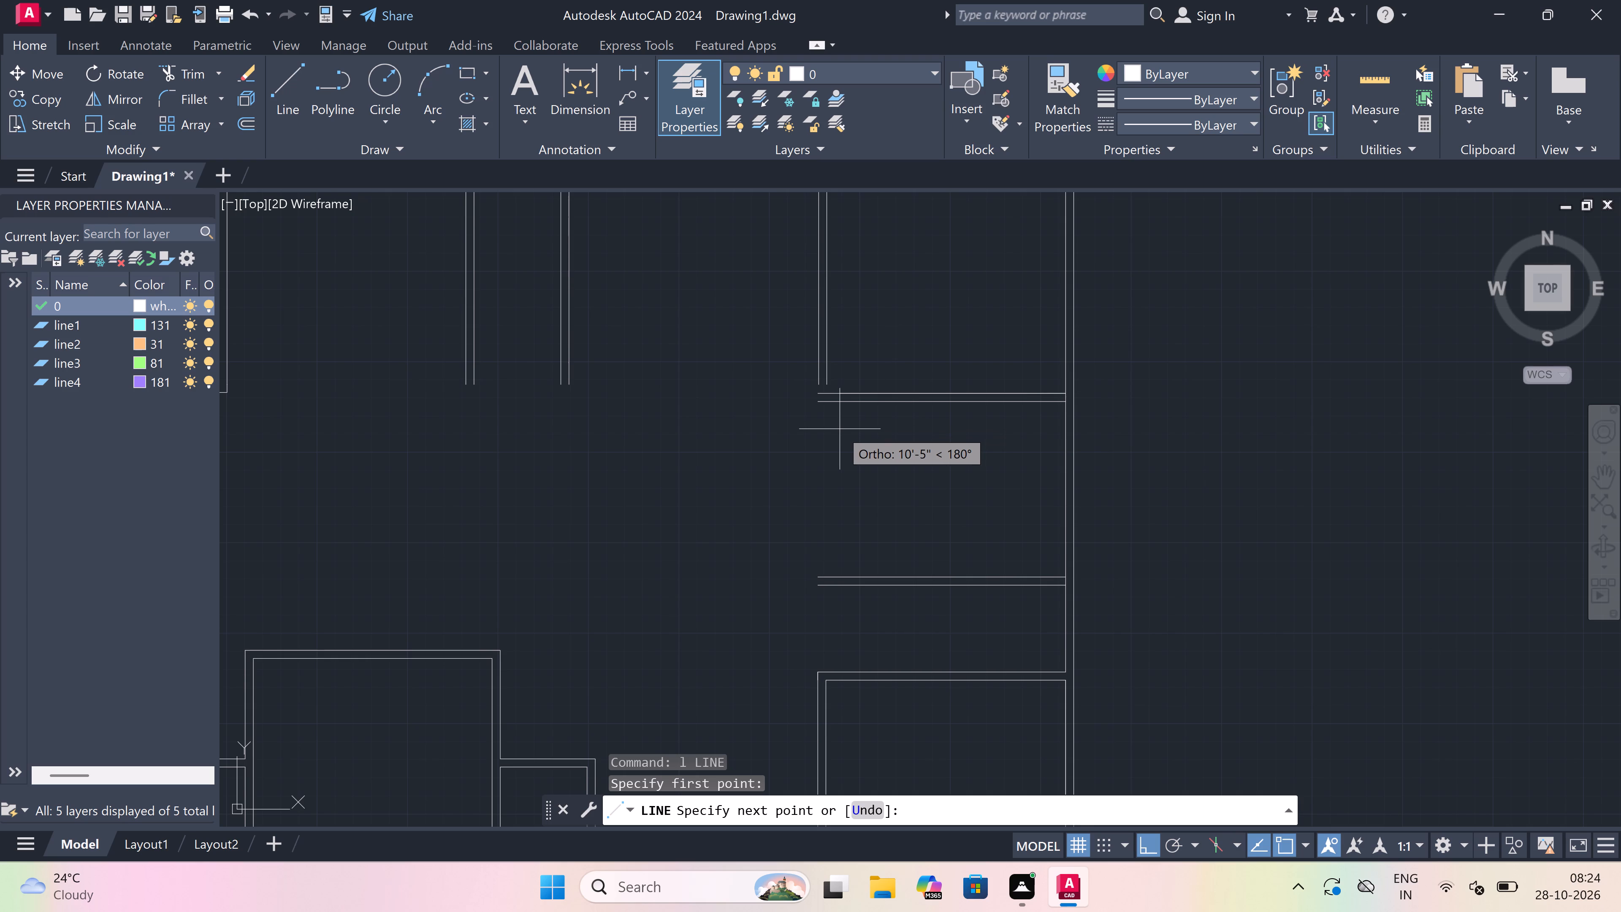
pyautogui.write("7'")
pyautogui.press('space')
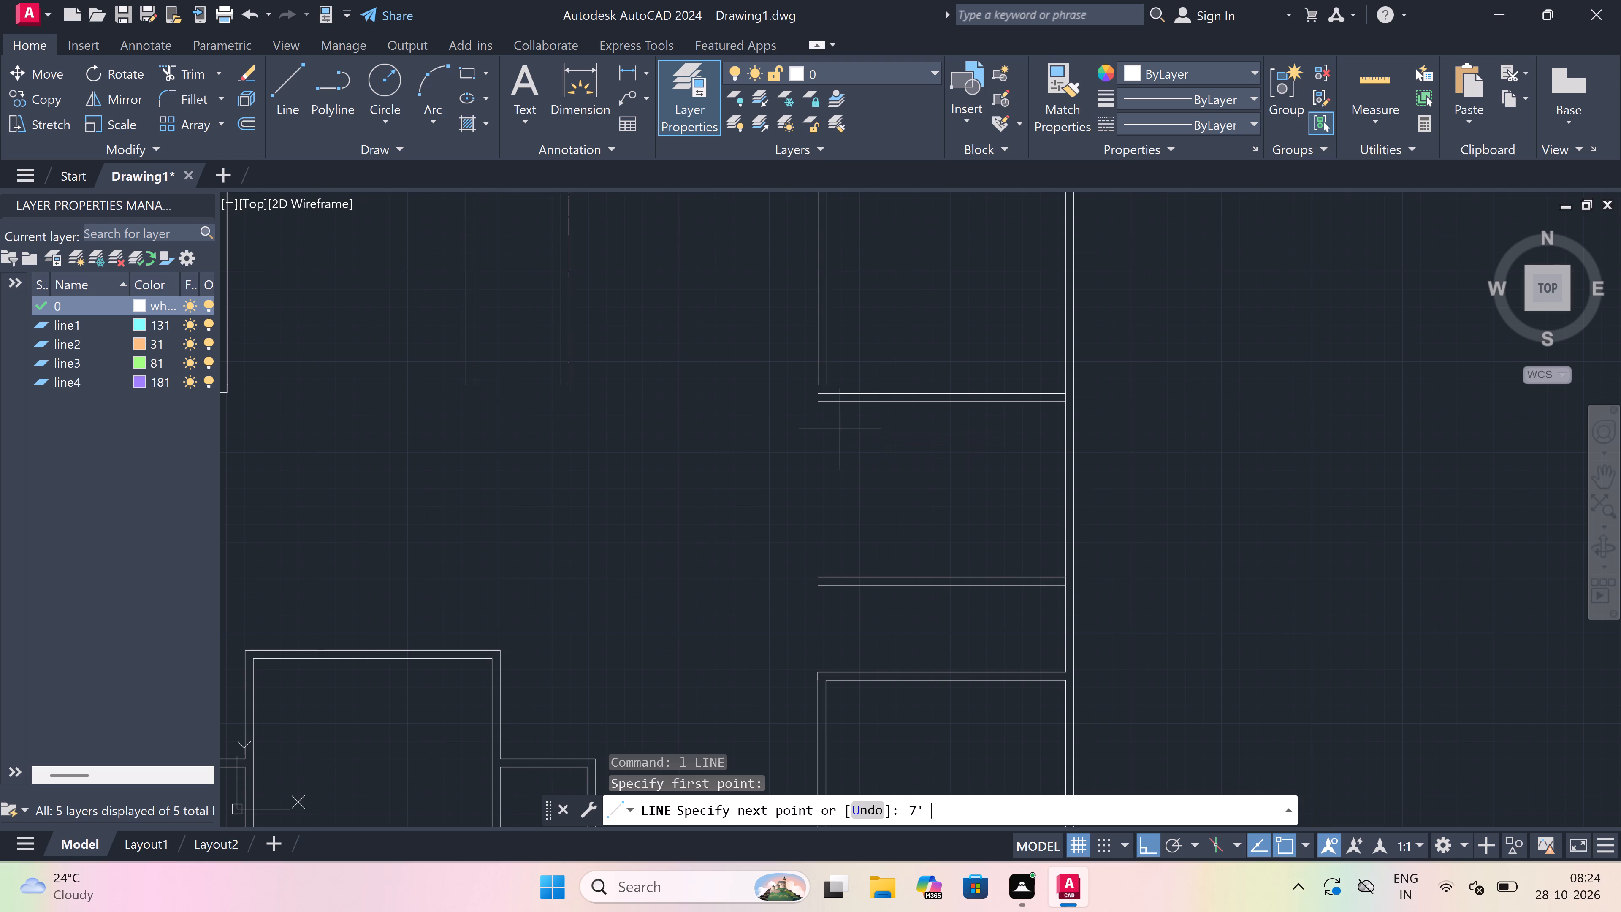
pyautogui.click(916, 666)
pyautogui.write('4.5"')
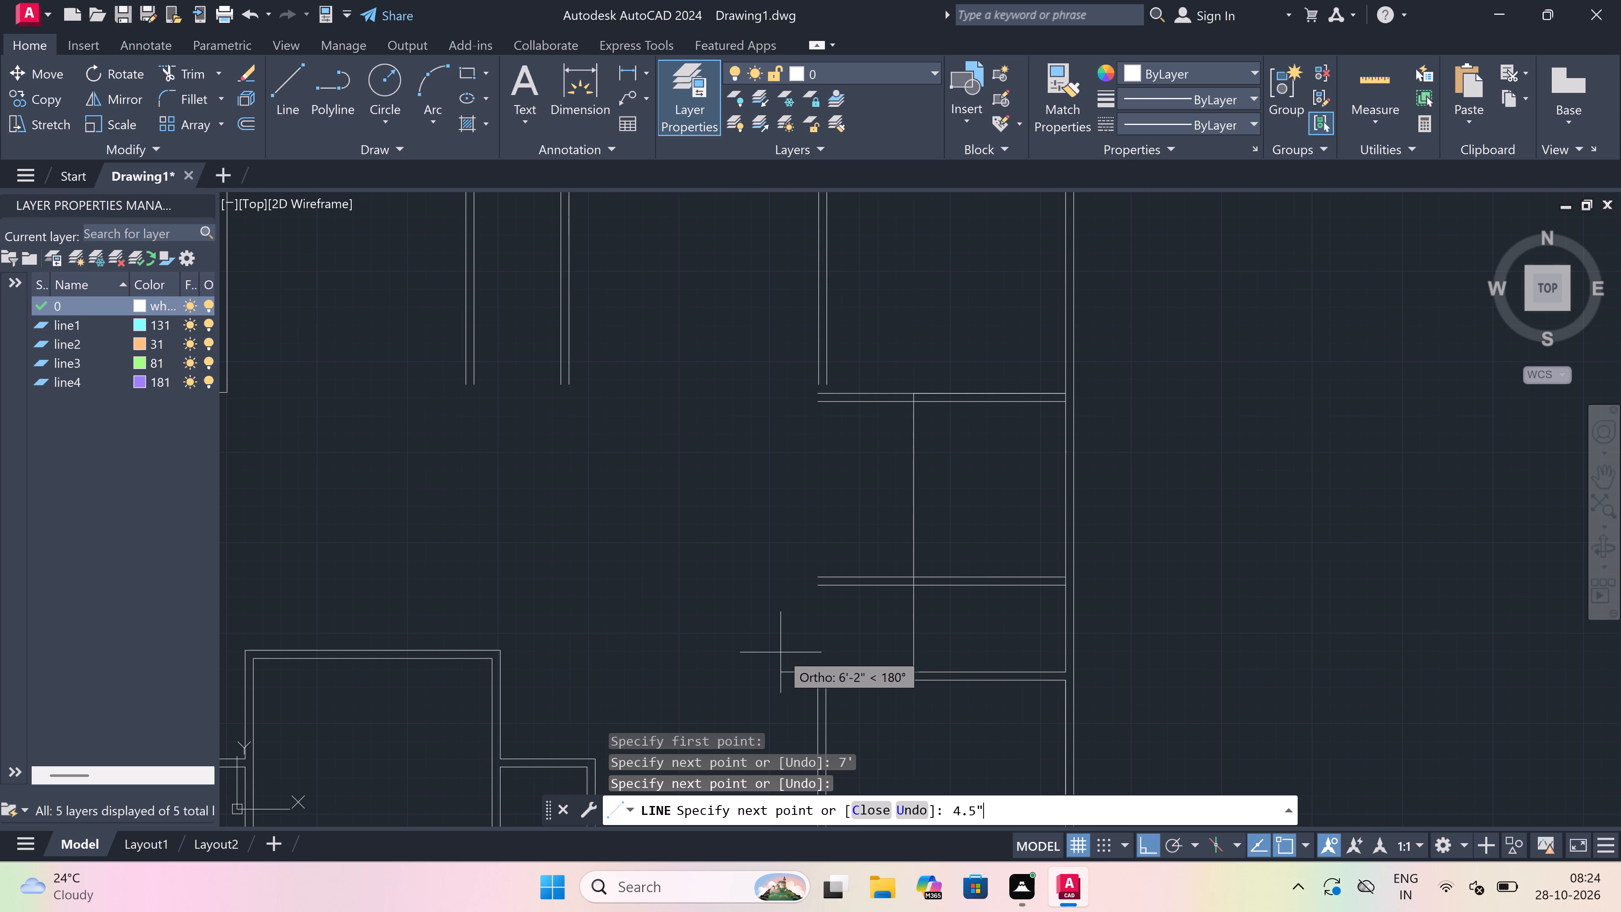
pyautogui.press('space')
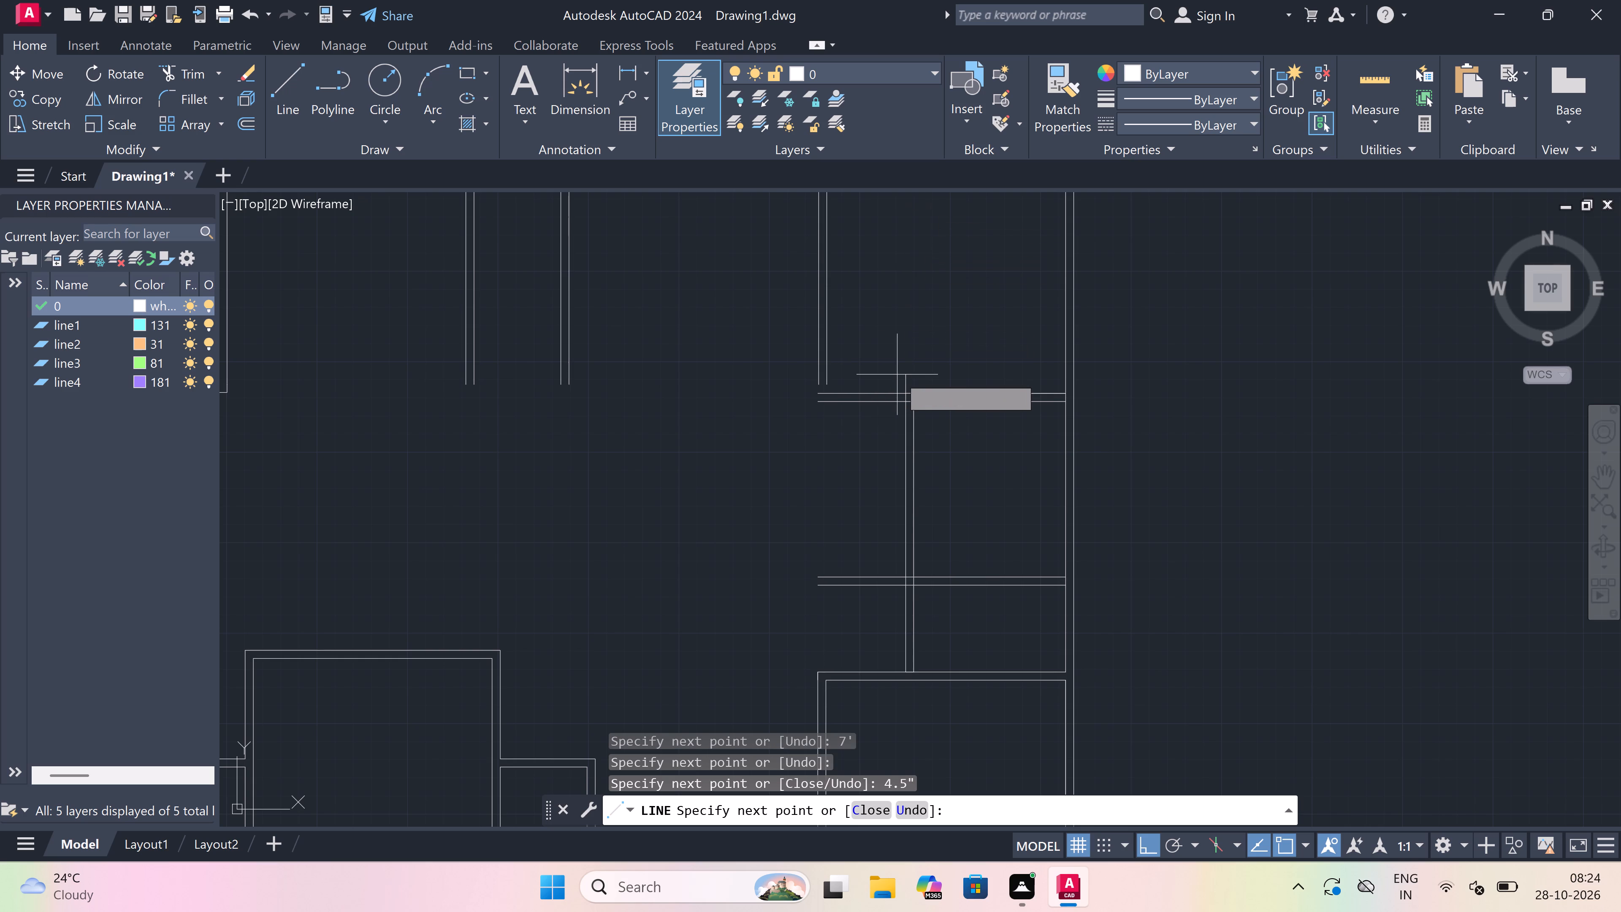
pyautogui.scroll(2, 899, 391)
pyautogui.click(908, 394)
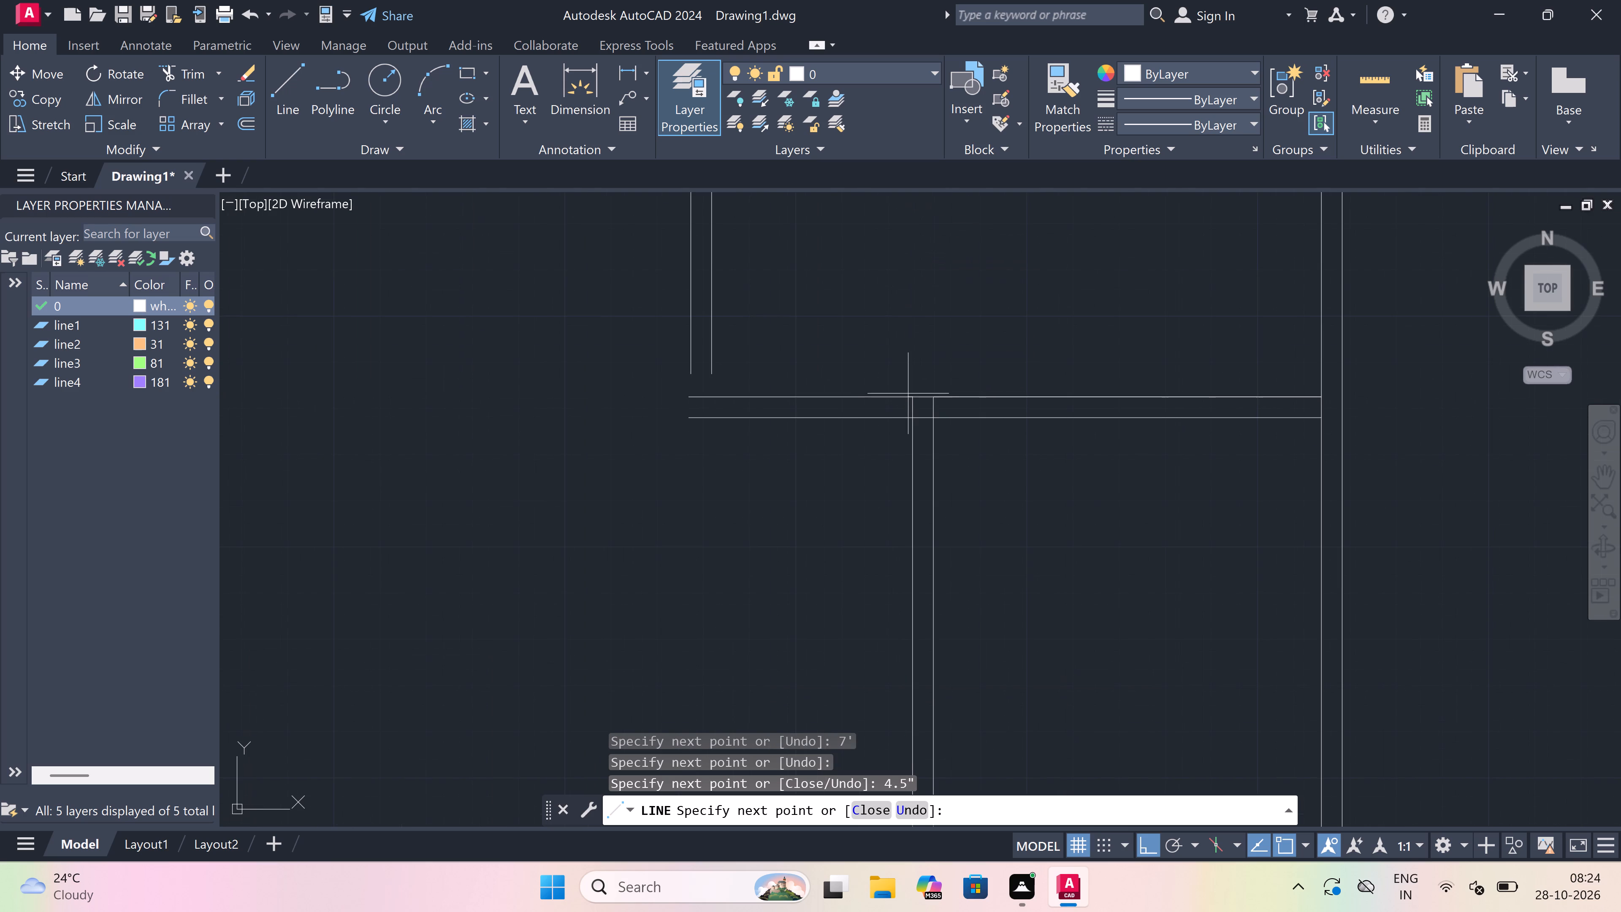
pyautogui.press('Escape')
# Trim off the parts of both horizontal partitions that extend beyond the new vertical wall, away from the outer wall.
pyautogui.press('t')
pyautogui.press('r')
pyautogui.press('space')
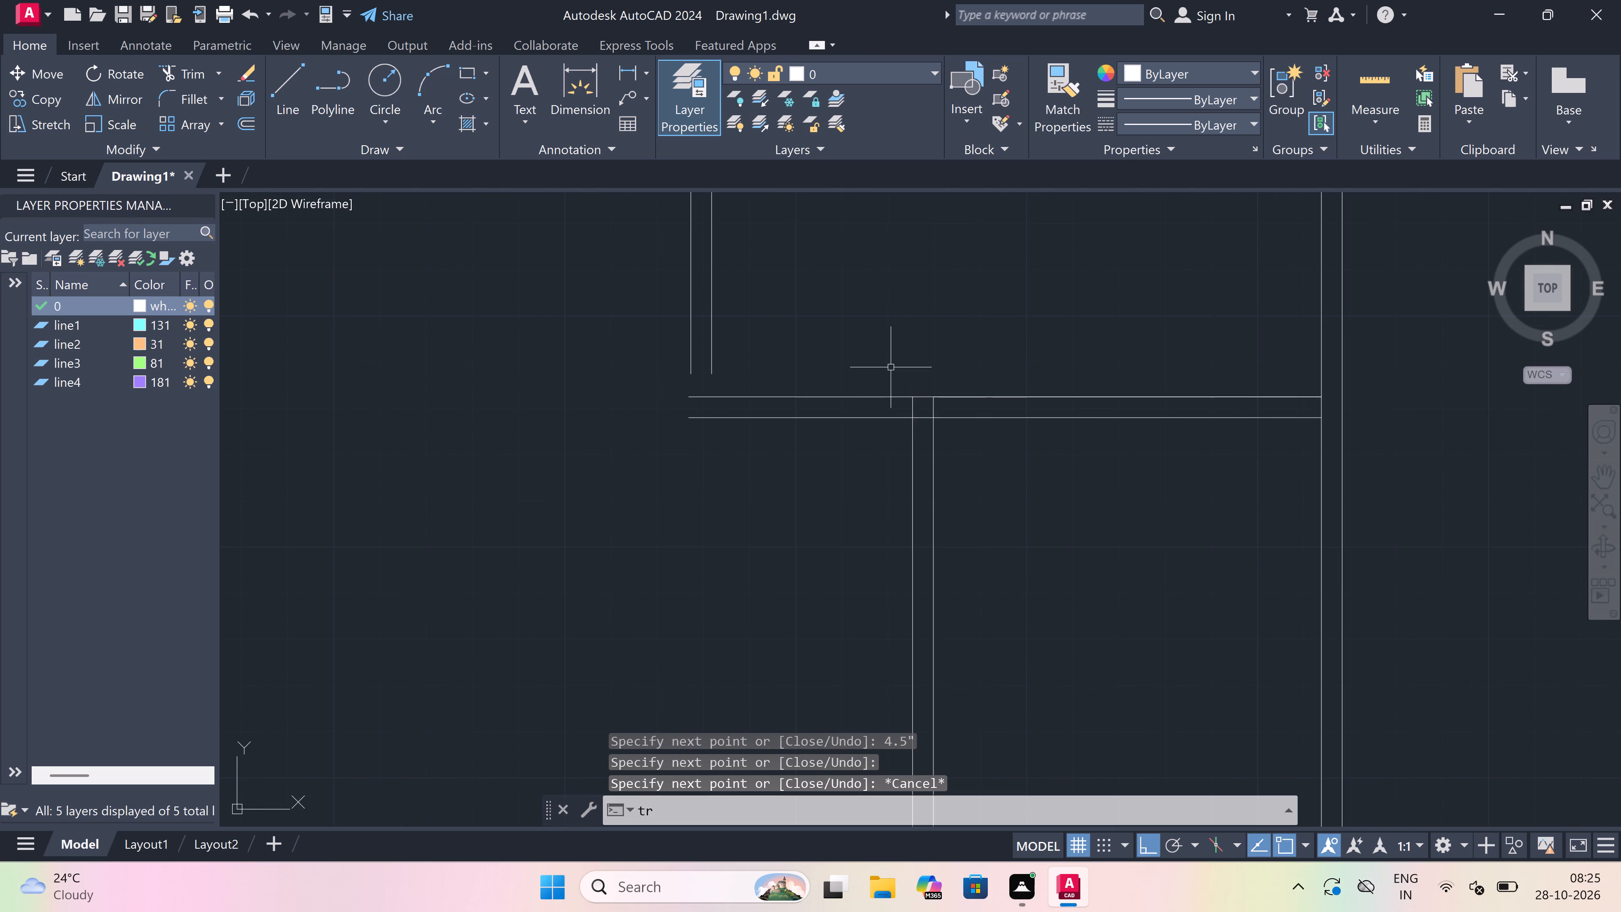
pyautogui.scroll(-3, 891, 367)
pyautogui.moveTo(888, 368); pyautogui.dragTo(889, 375)
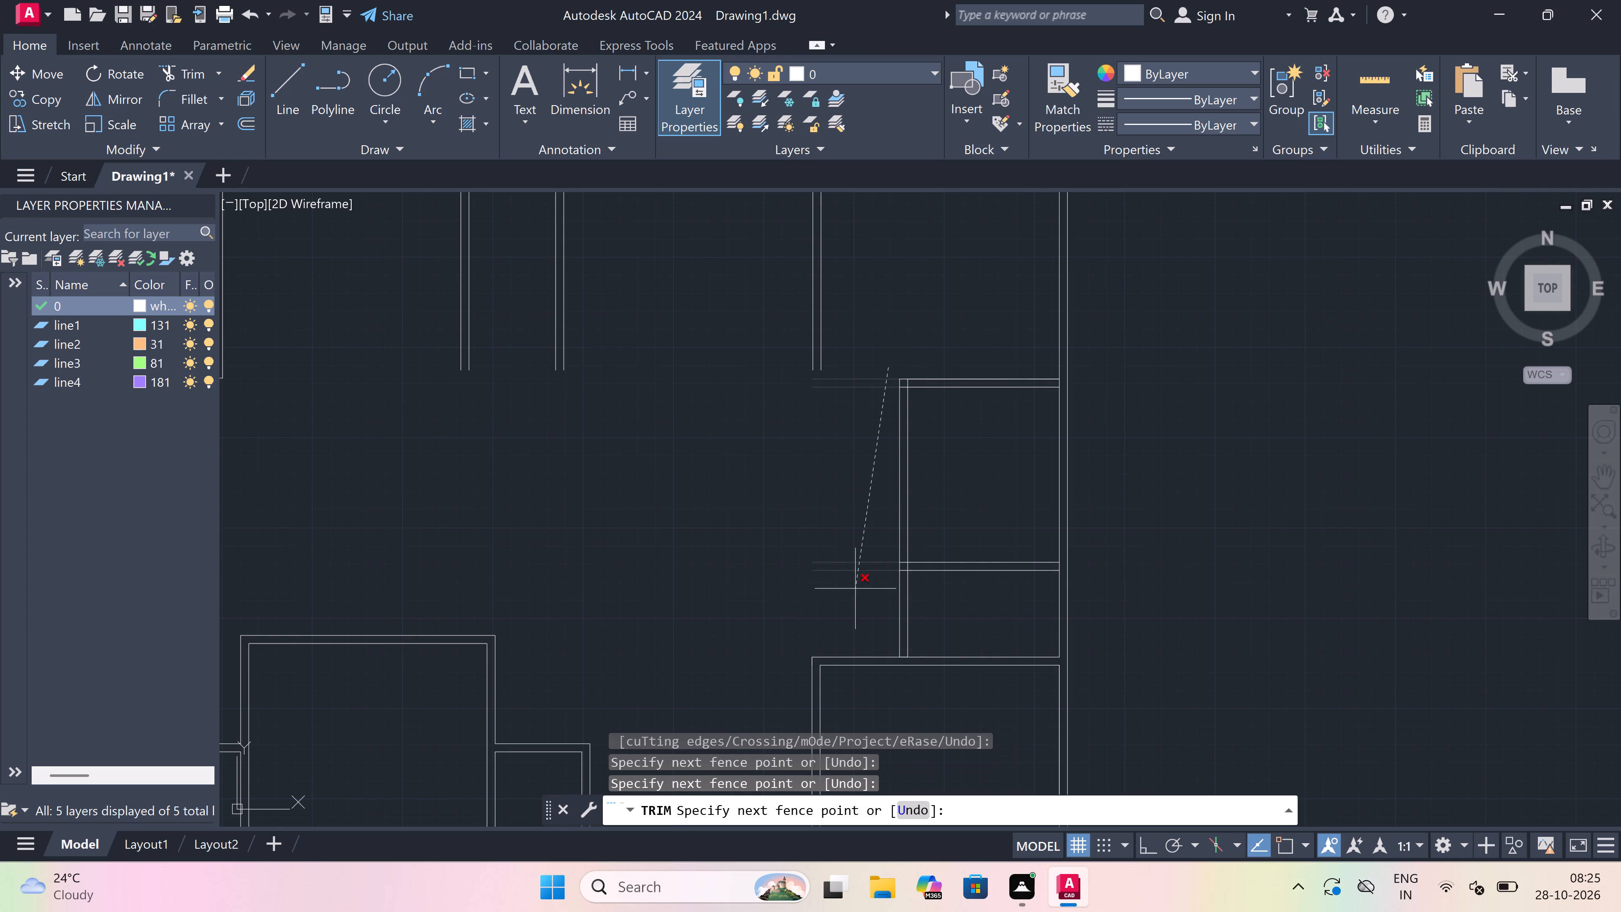
pyautogui.click(855, 587)
# Trim the overlapping lines where the lower partition meets the new vertical wall and the outer wall.
pyautogui.scroll(2, 1038, 573)
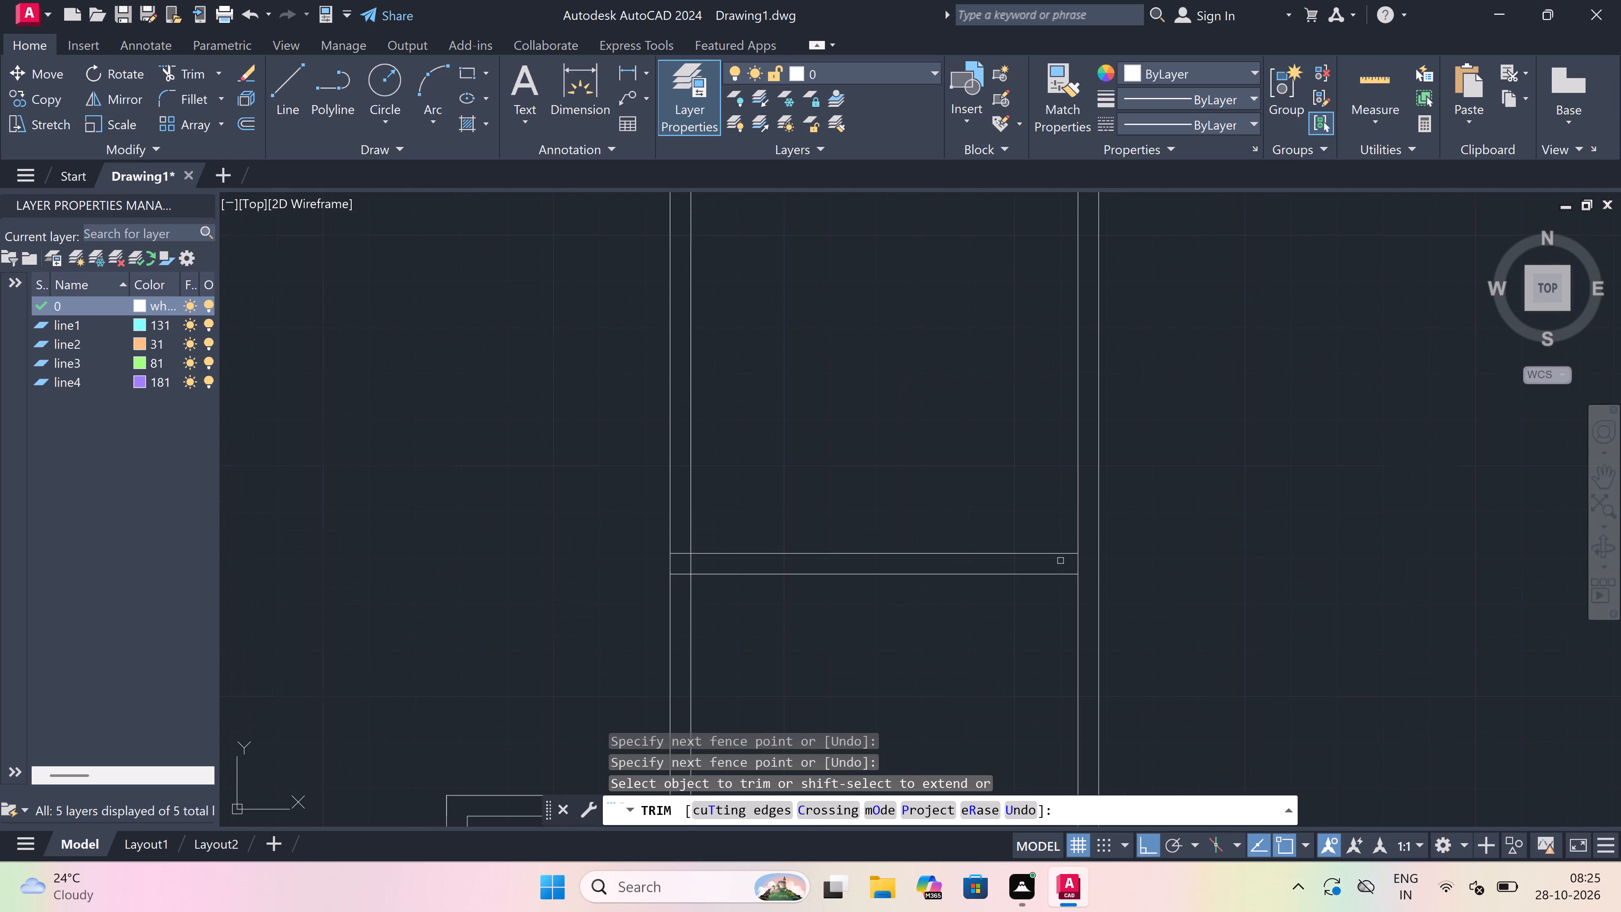
pyautogui.moveTo(1082, 564); pyautogui.dragTo(1076, 562)
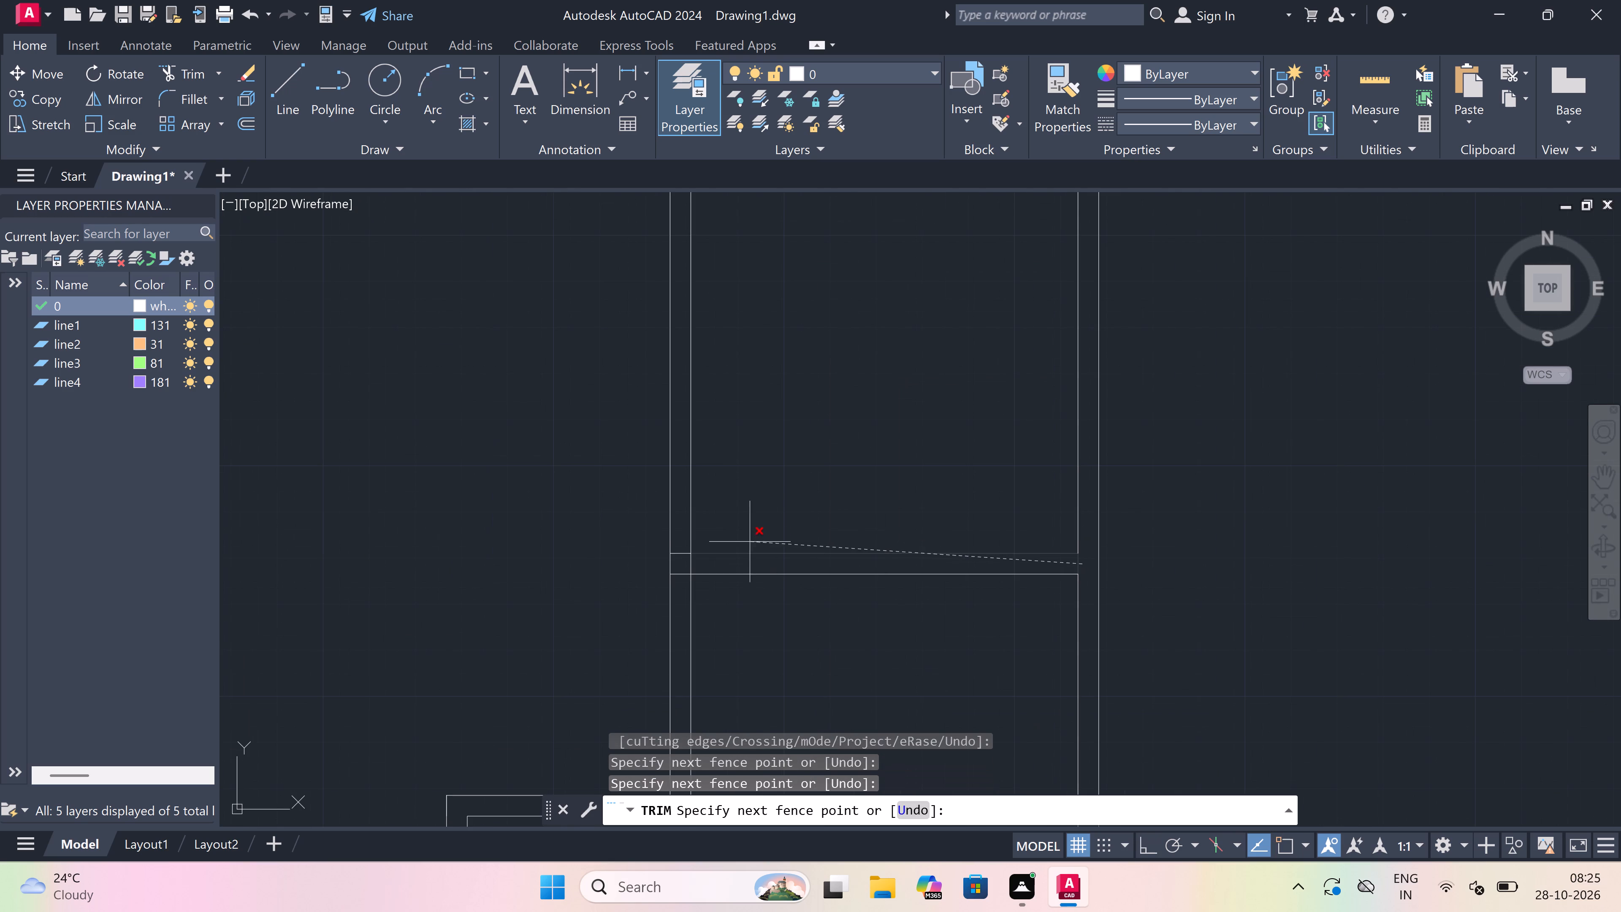
pyautogui.scroll(2, 673, 565)
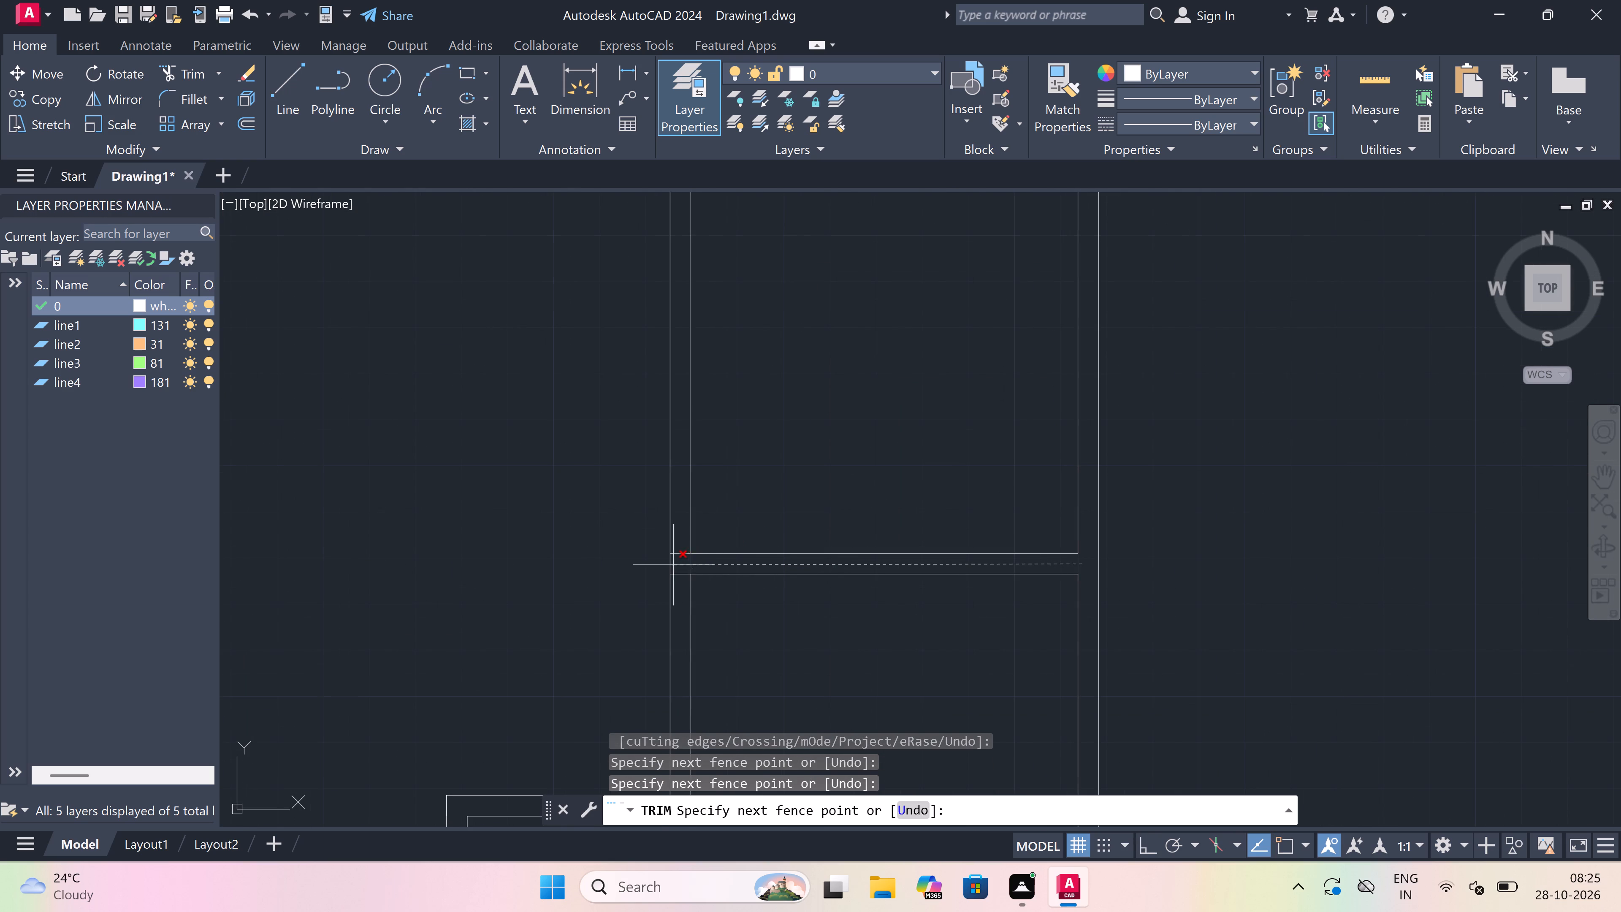
pyautogui.click(672, 564)
pyautogui.click(683, 529)
pyautogui.moveTo(678, 630); pyautogui.dragTo(678, 619)
pyautogui.scroll(-4, 682, 592)
# Trim the overlapping inner lines at the corner where the new vertical wall meets the upper partition.
pyautogui.scroll(2, 689, 401)
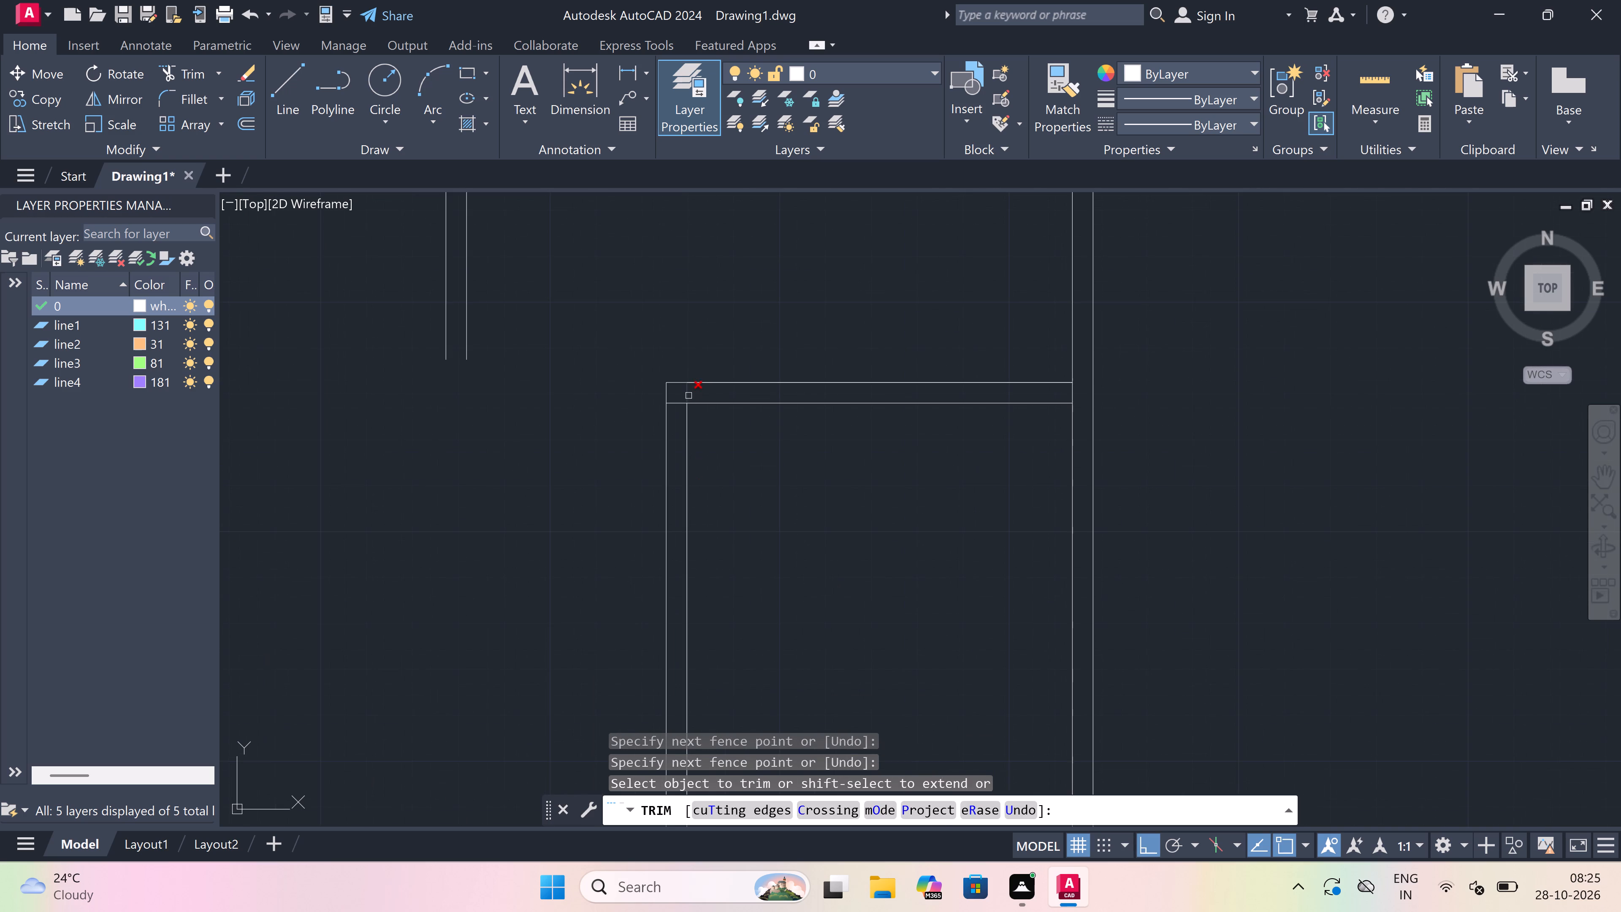
pyautogui.scroll(3, 689, 395)
pyautogui.click(681, 377)
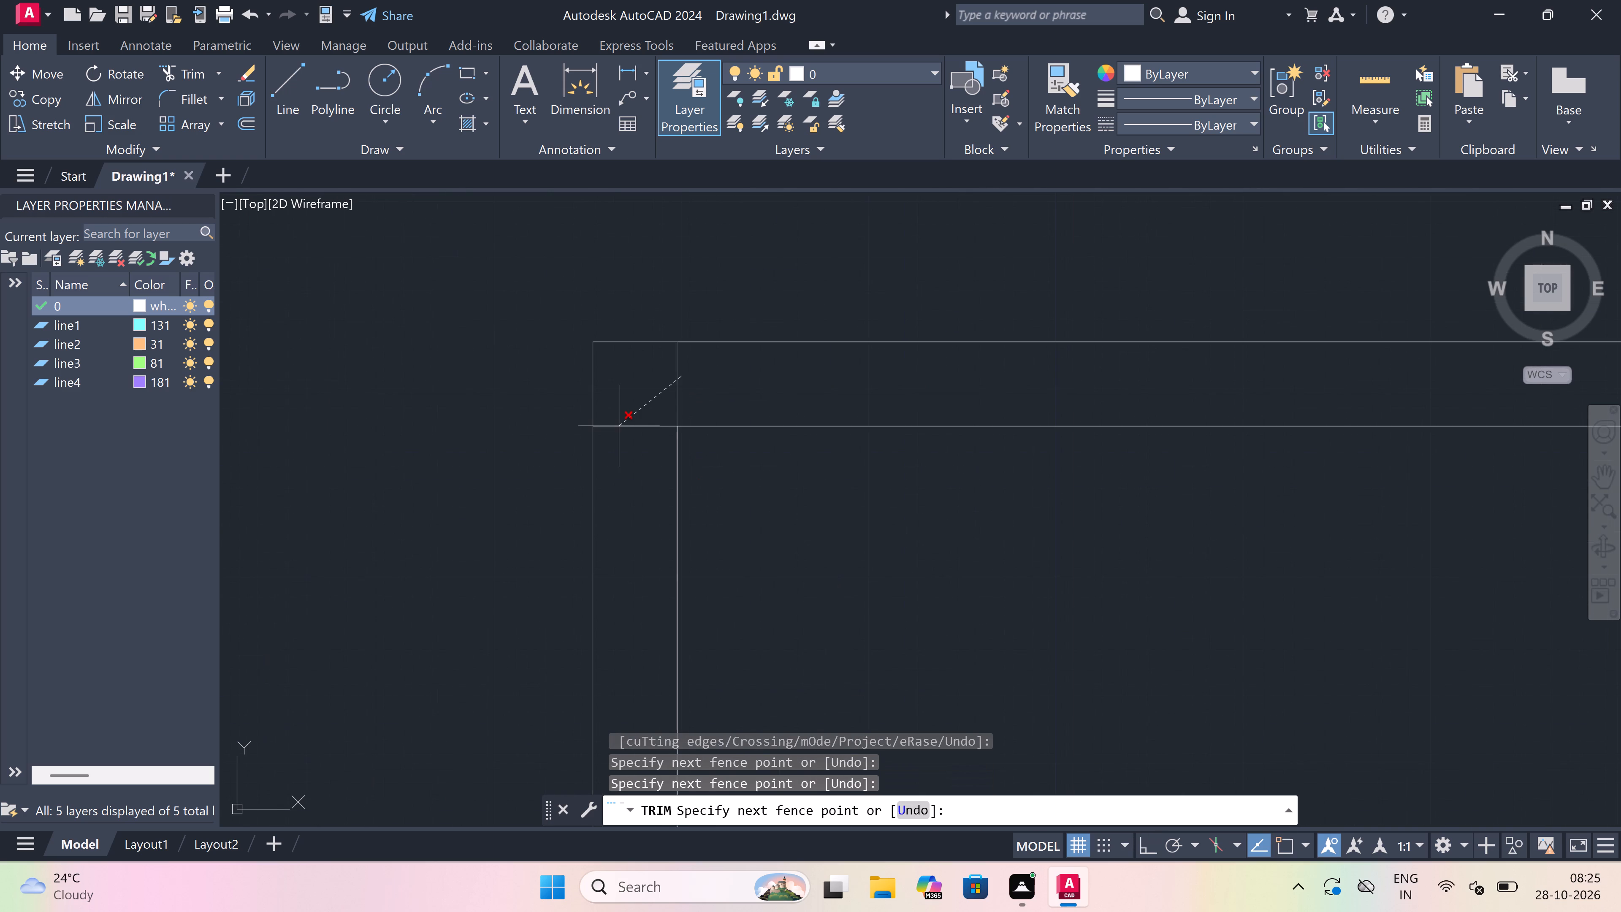
pyautogui.click(619, 426)
pyautogui.click(619, 426)
pyautogui.scroll(-3, 619, 426)
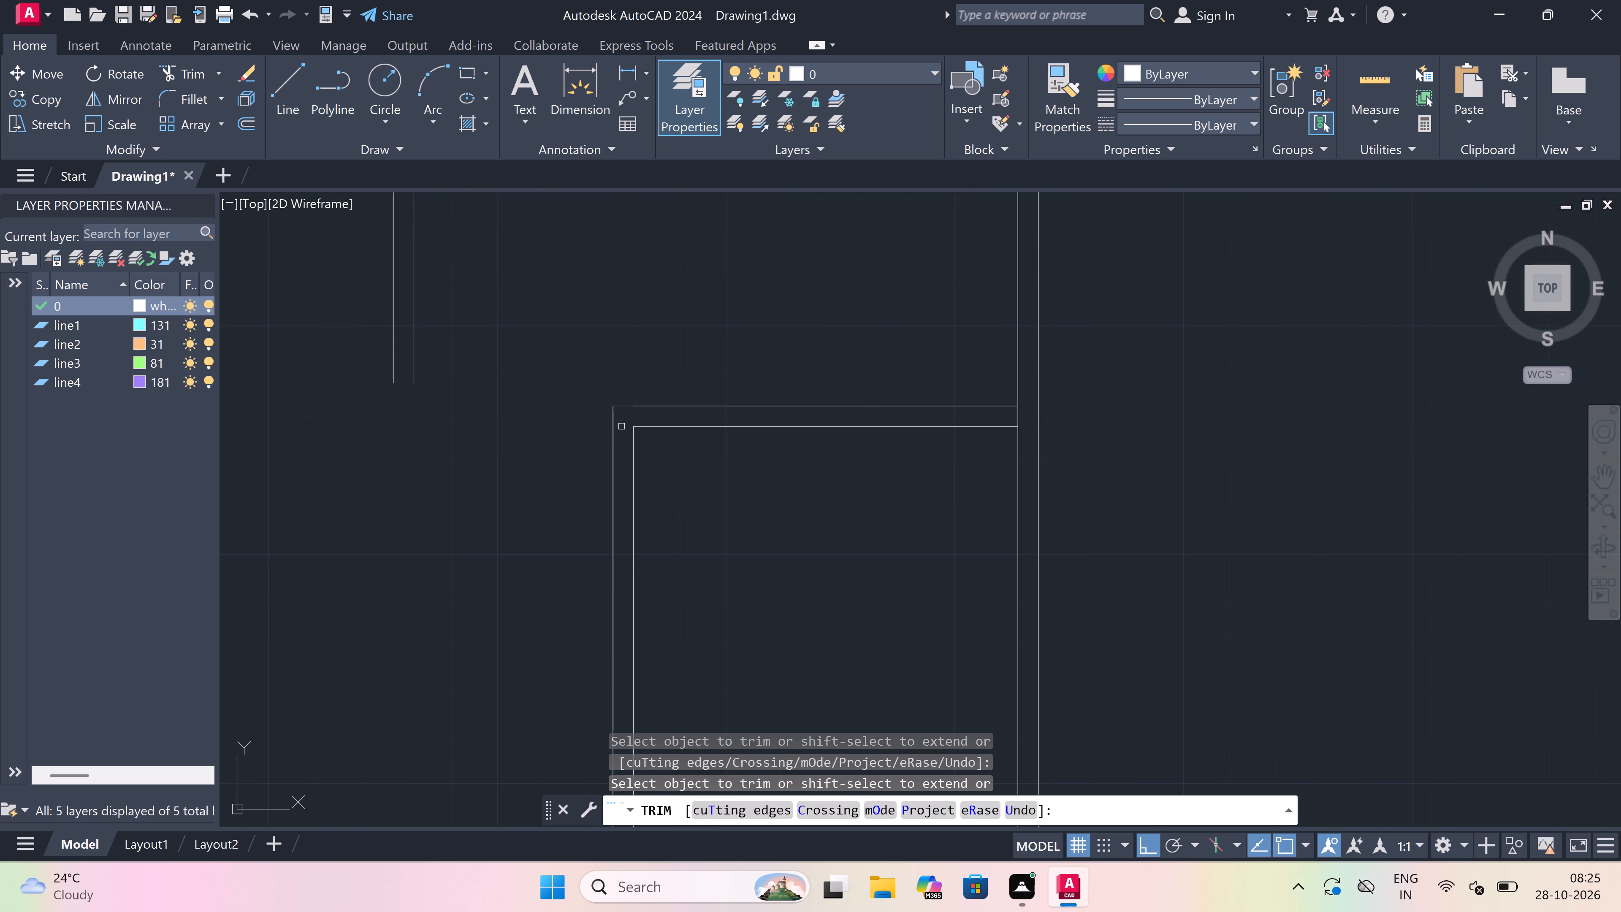
# Trim the outer wall's inner line between the two lines of the upper partition at their junction.
pyautogui.scroll(2, 1013, 416)
pyautogui.click(1005, 409)
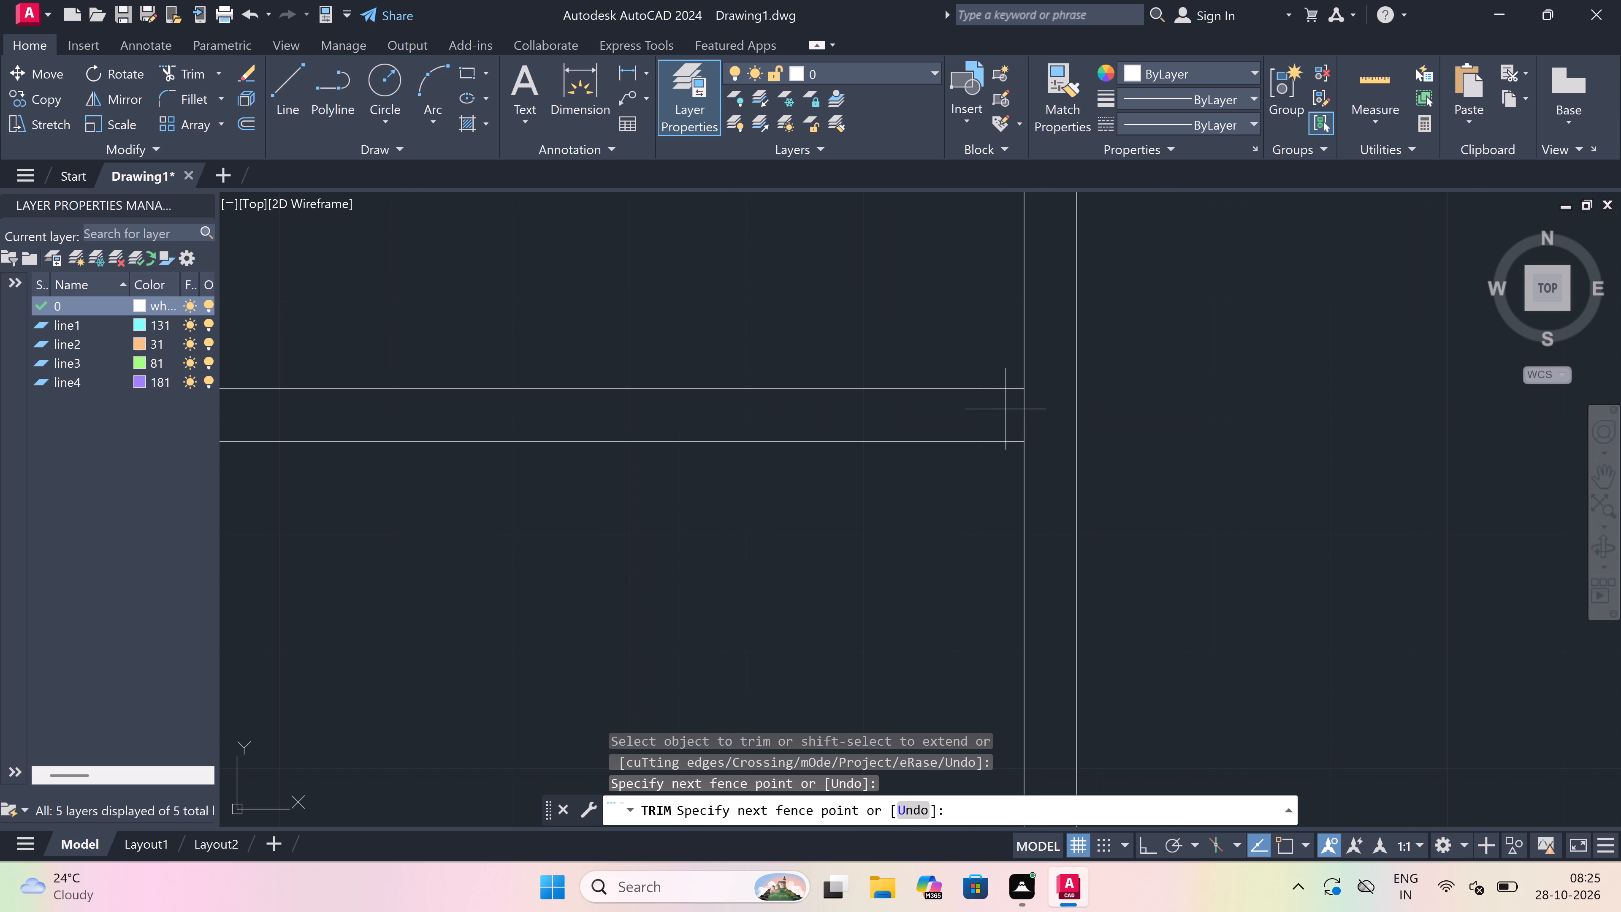
pyautogui.moveTo(1054, 410); pyautogui.dragTo(1047, 410)
pyautogui.scroll(-7, 930, 405)
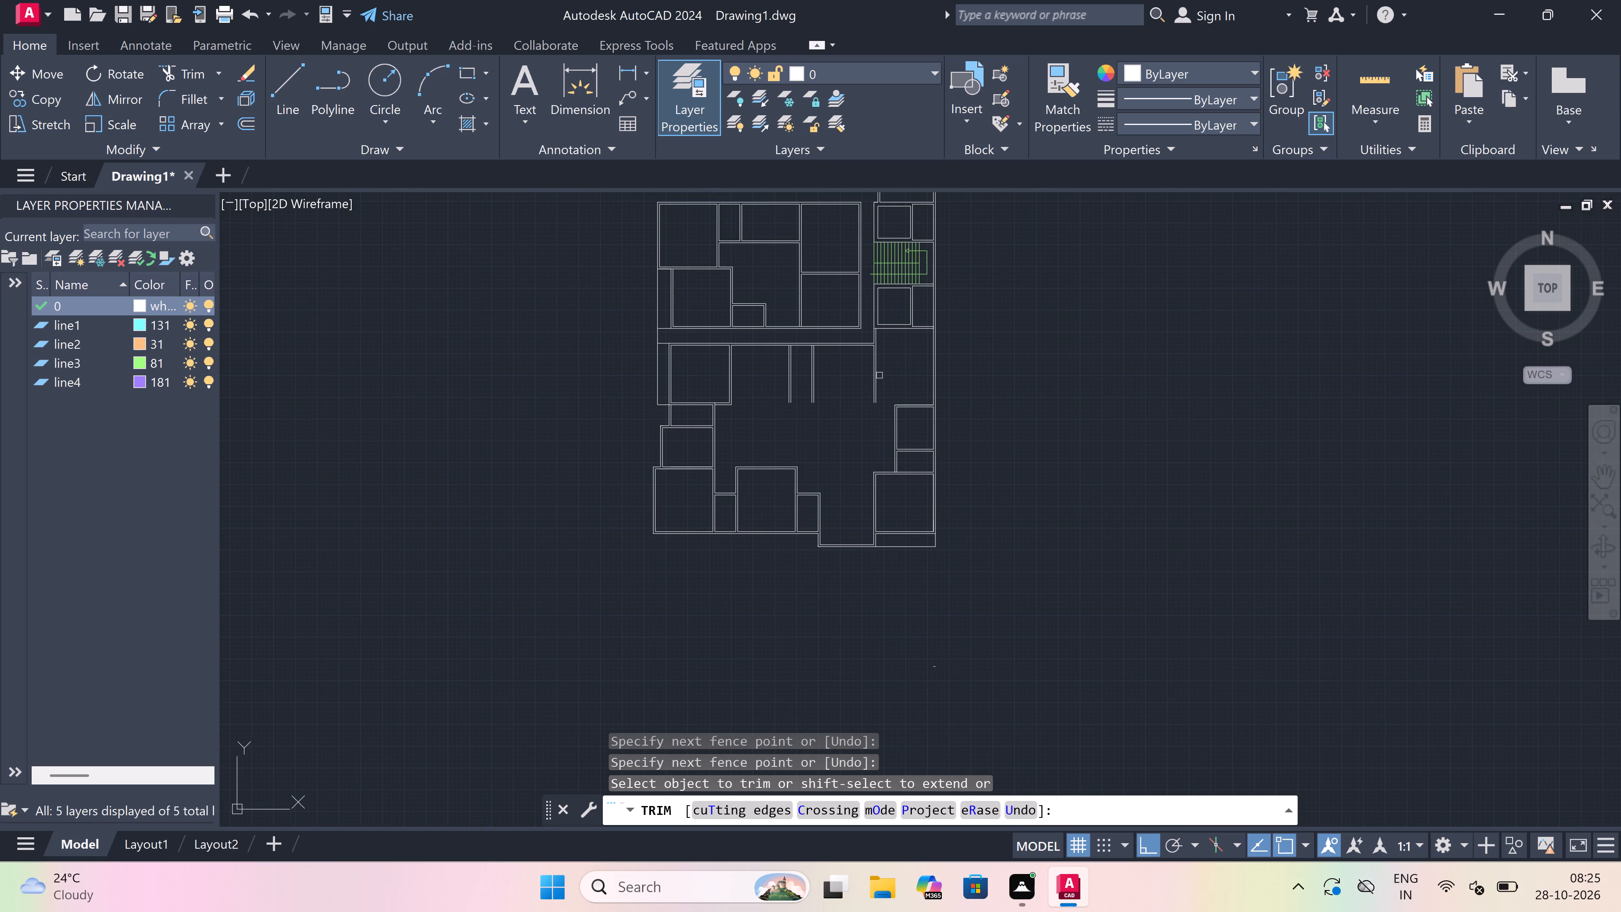
pyautogui.scroll(2, 850, 352)
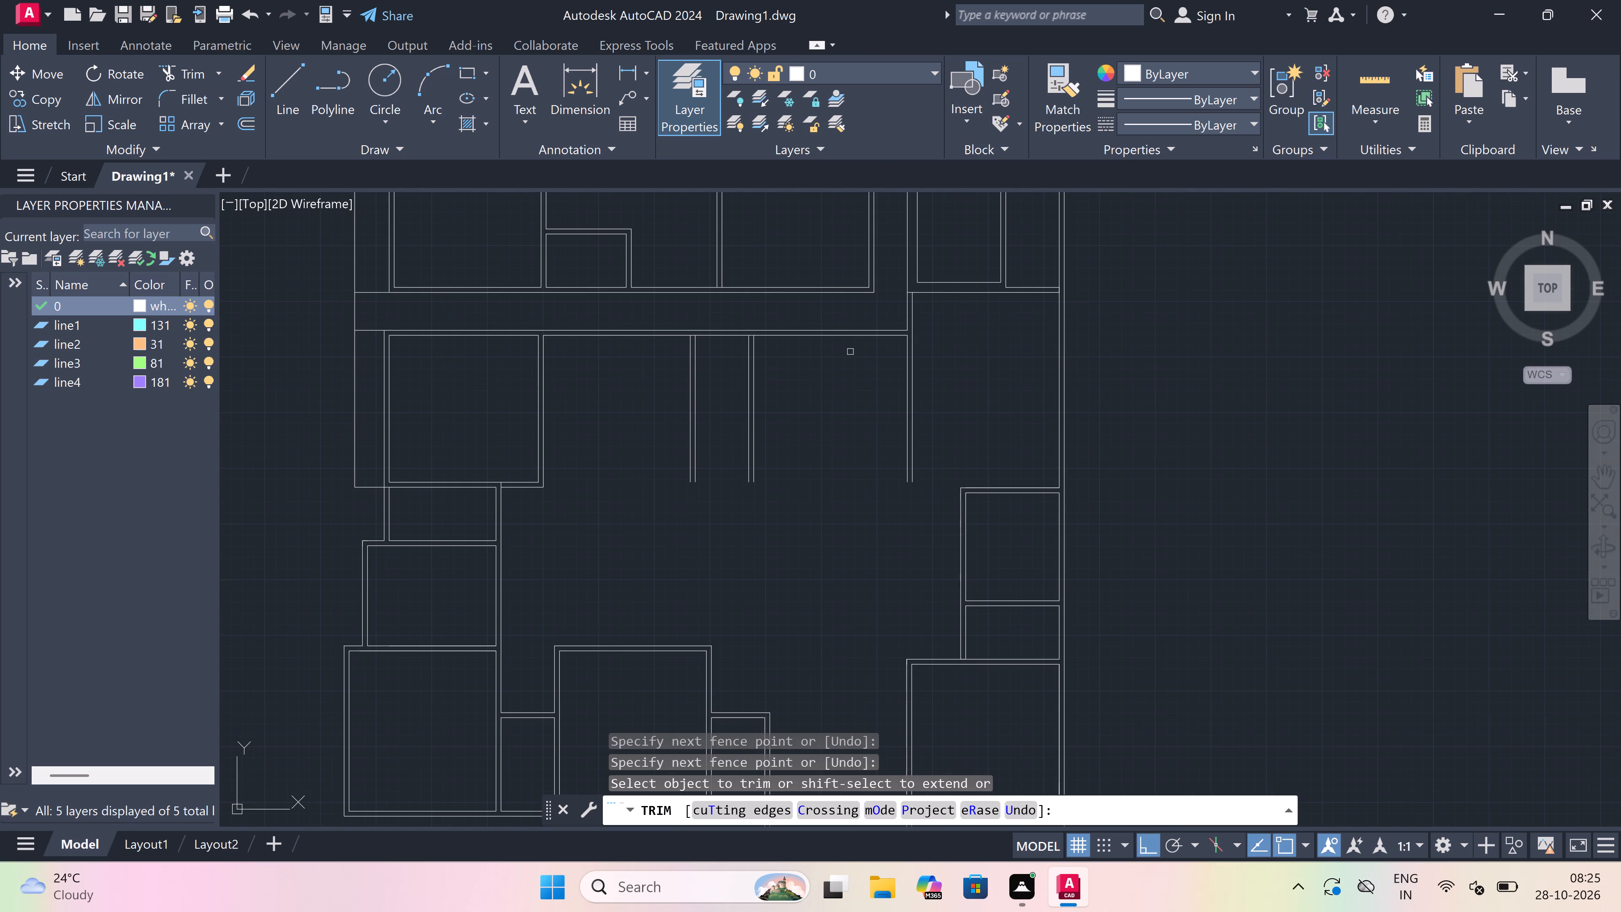
pyautogui.press('Escape')
# Draw the inner outline of the room below the corridor: 15'5" down from its upper-right inner corner, across, and up to the open-ended partition.
pyautogui.scroll(2, 846, 376)
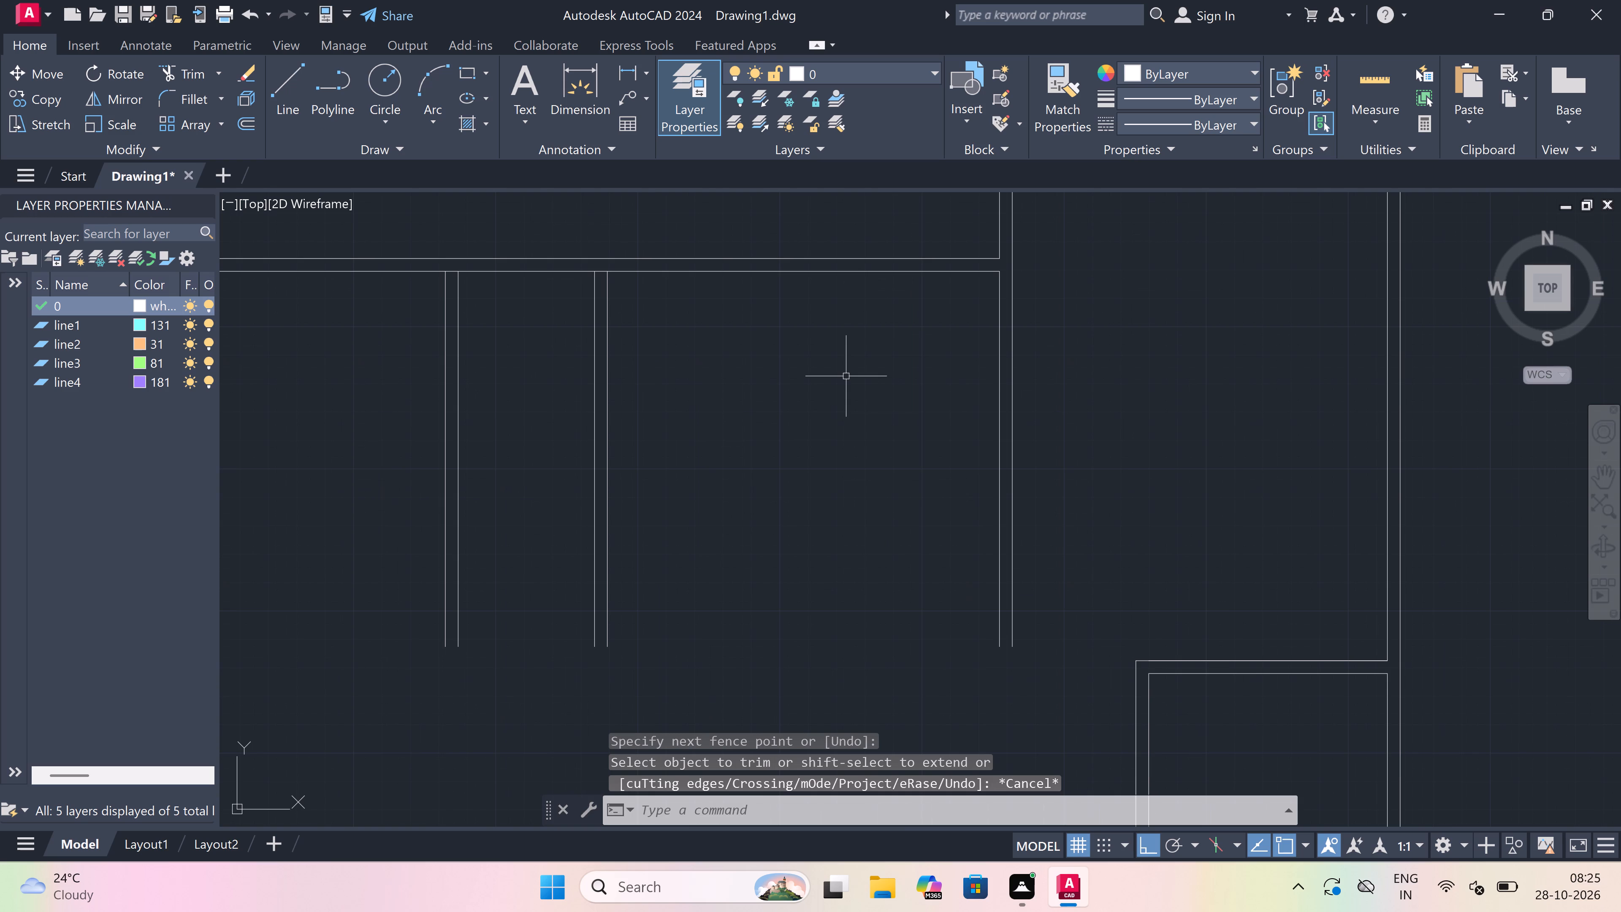
pyautogui.press('l')
pyautogui.press('space')
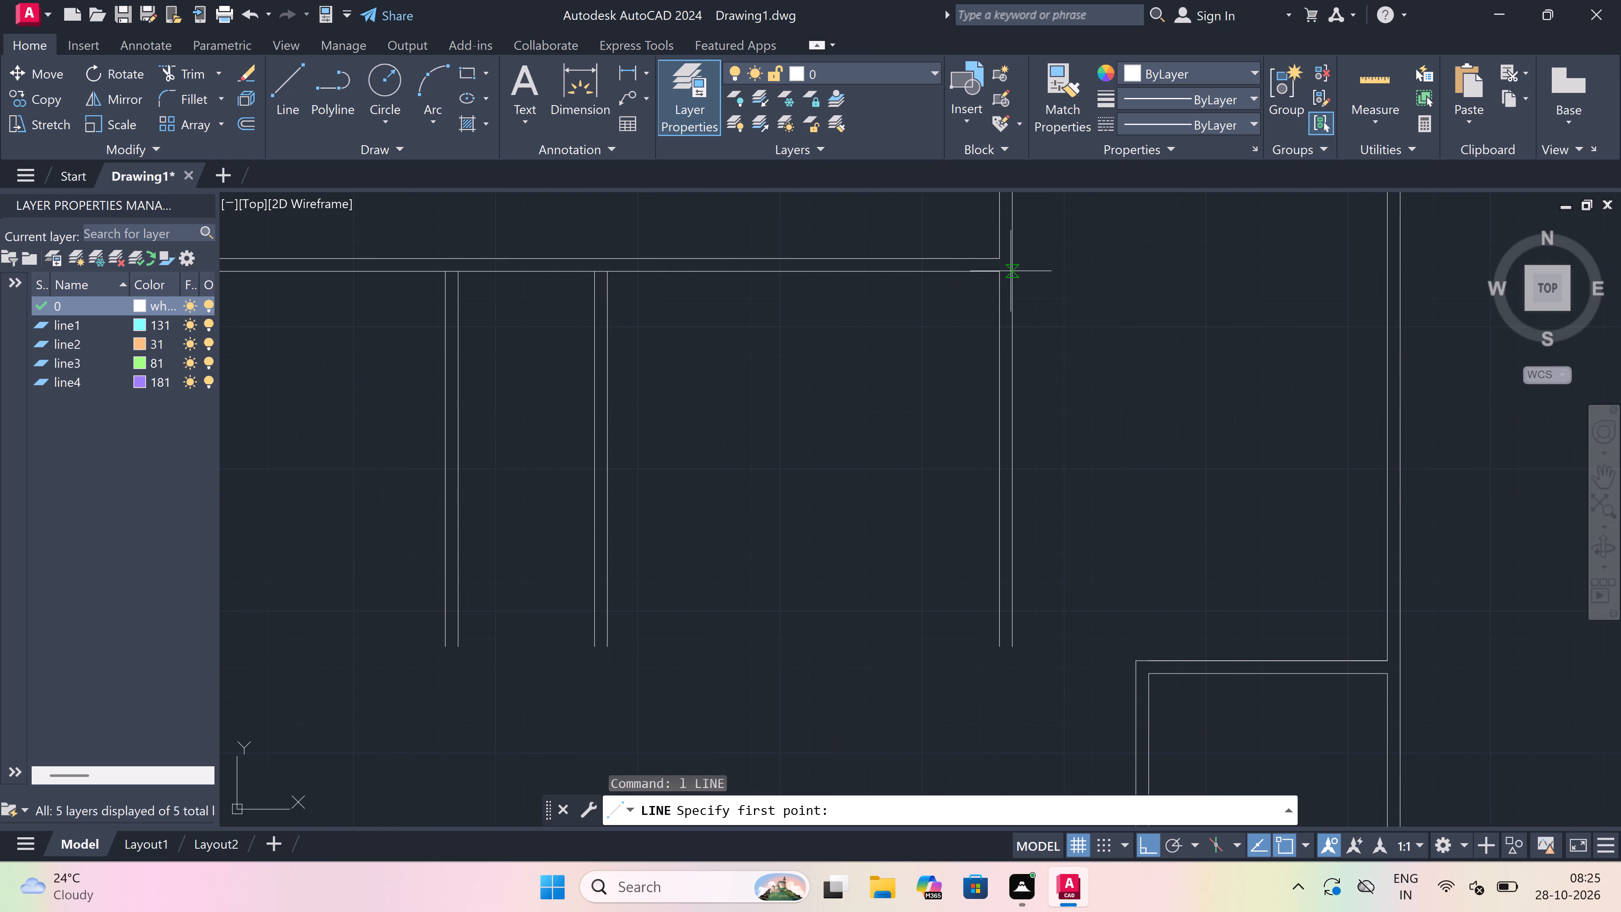
pyautogui.moveTo(1001, 271); pyautogui.dragTo(996, 286)
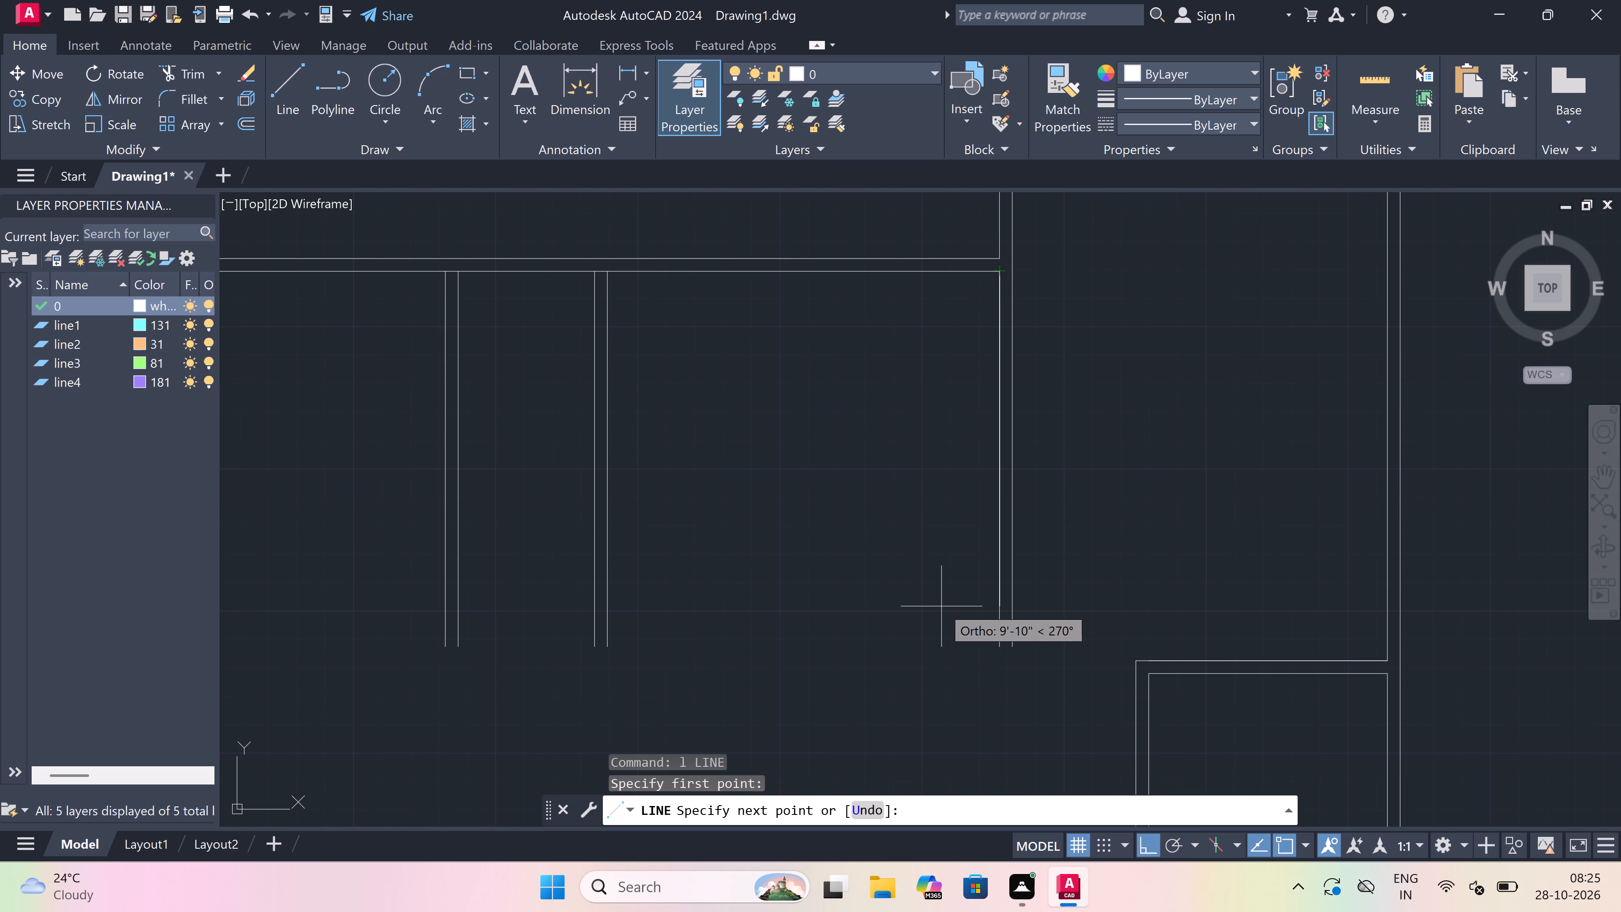
pyautogui.write('15\'5"')
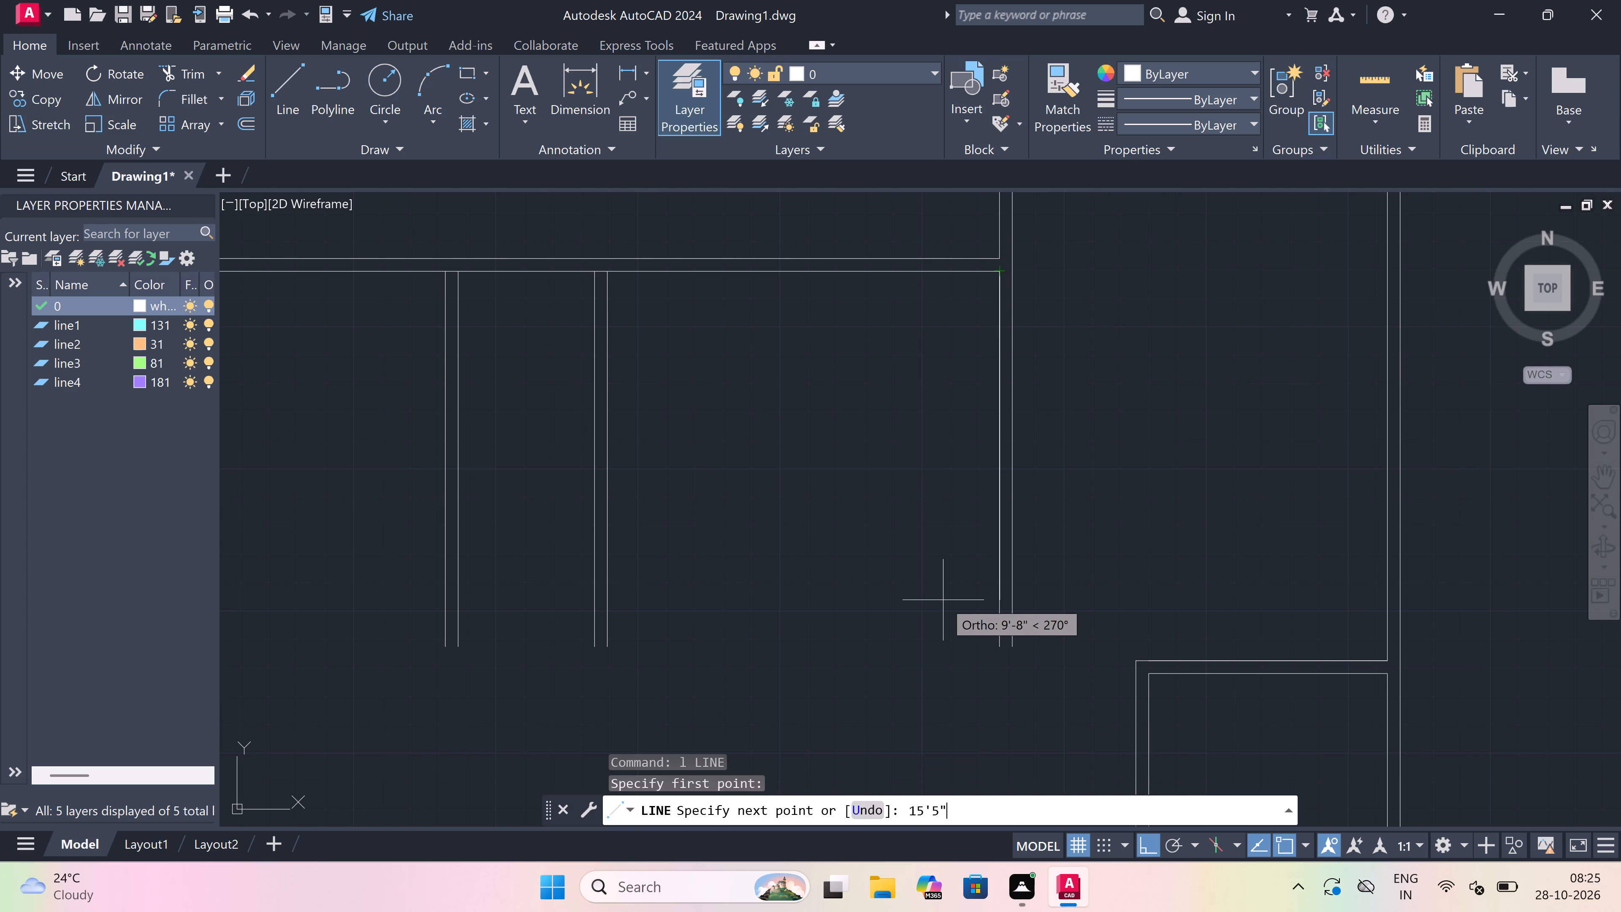
pyautogui.press('space')
pyautogui.scroll(-2, 953, 570)
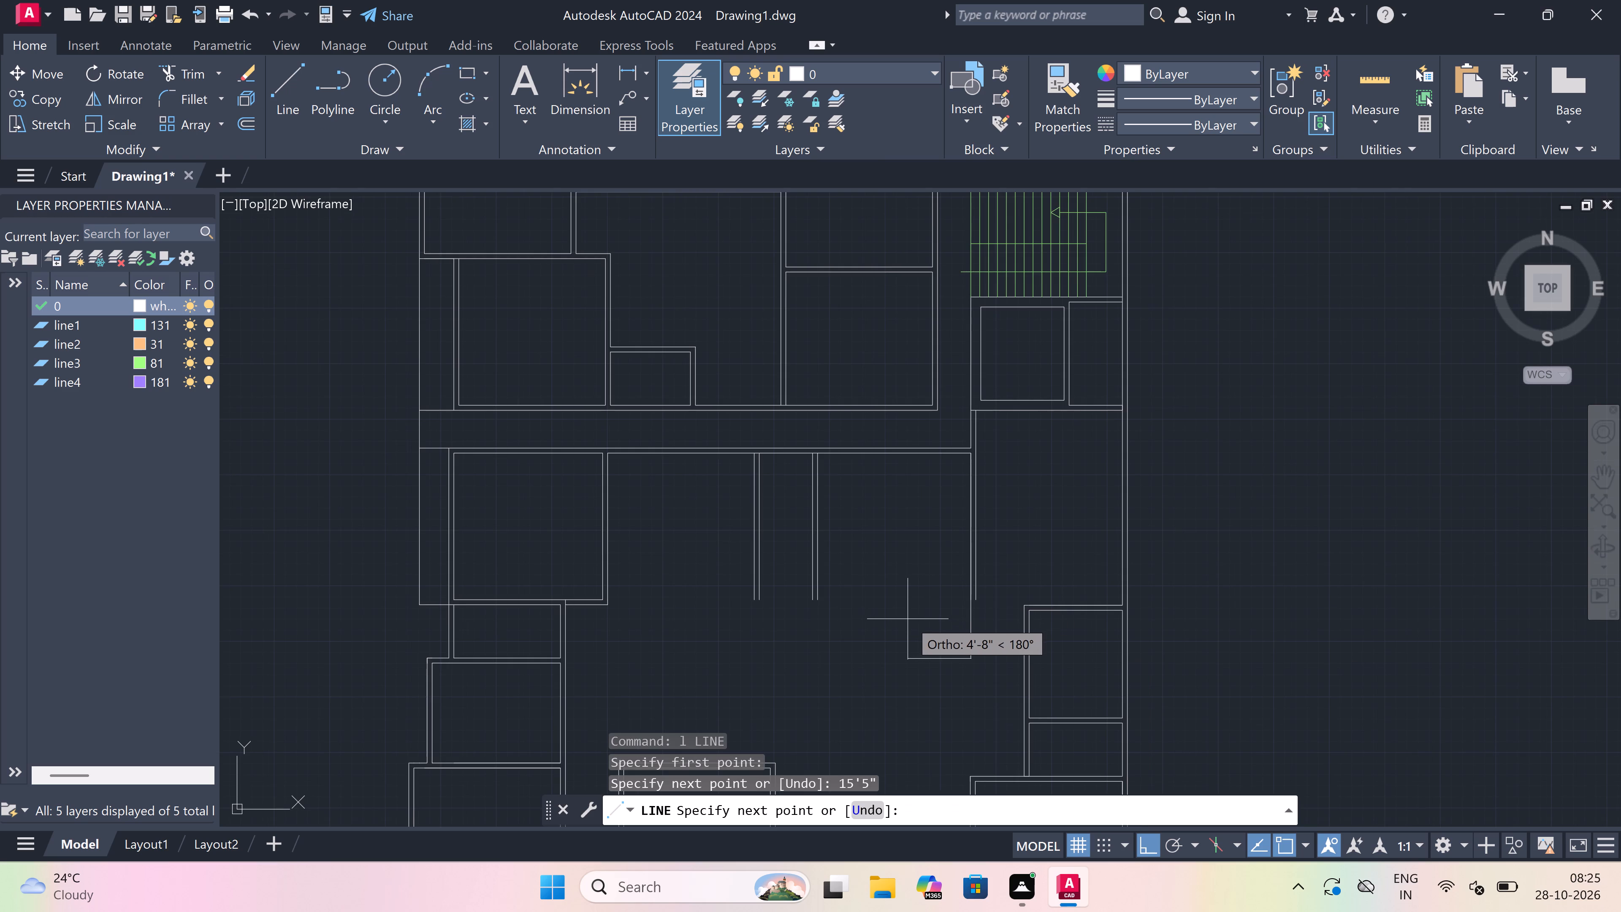
pyautogui.scroll(1, 824, 671)
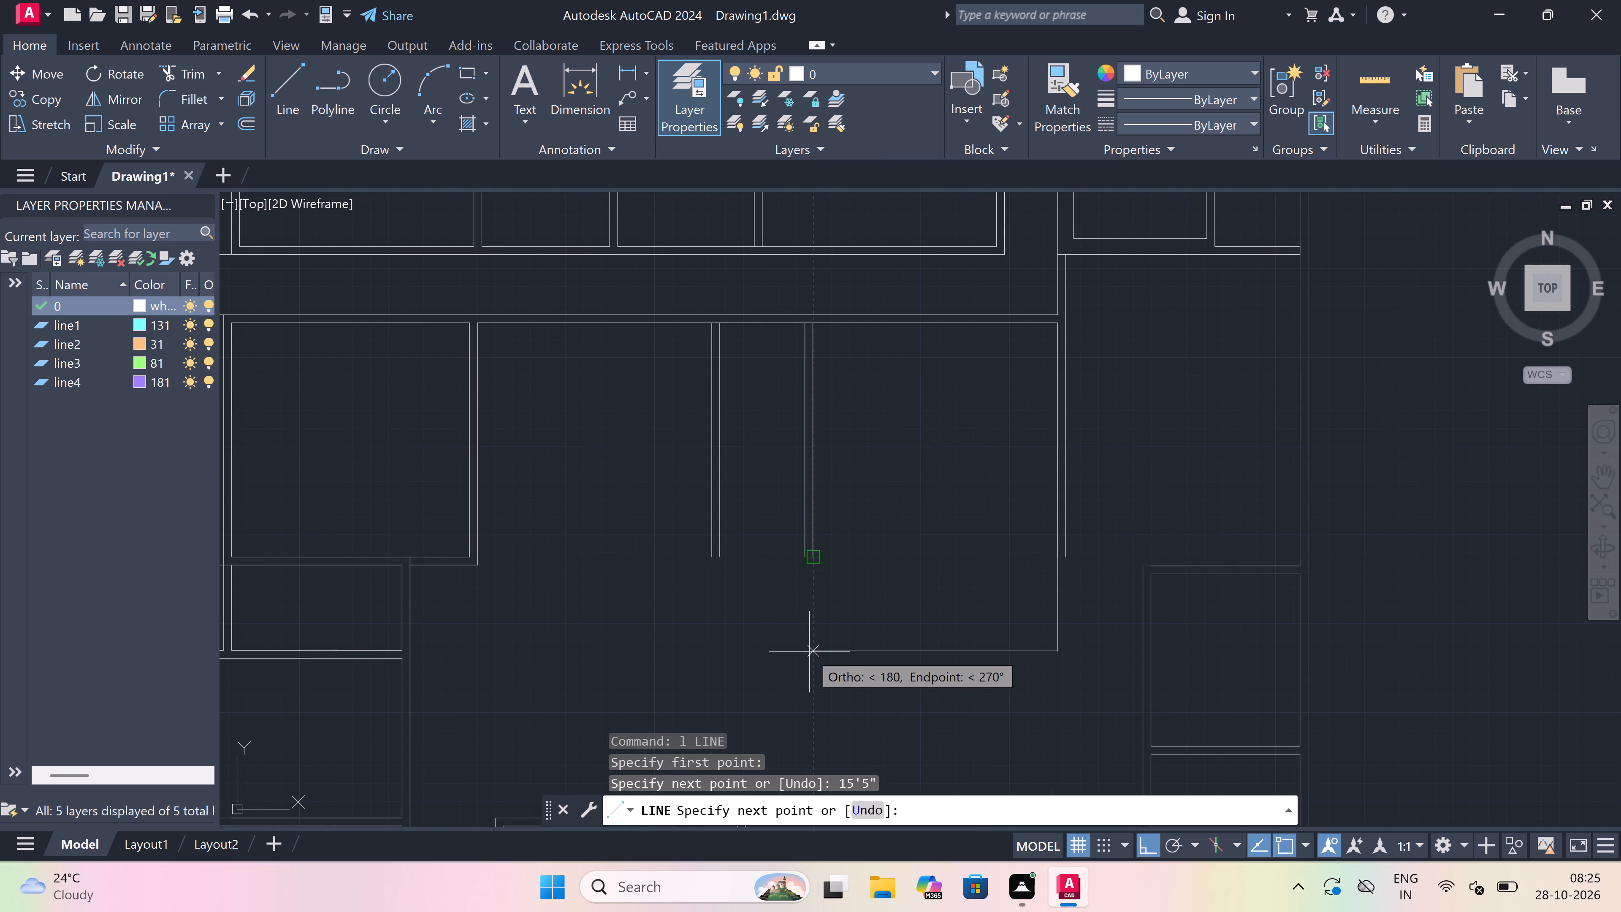
pyautogui.moveTo(809, 652); pyautogui.dragTo(816, 608)
pyautogui.click(817, 554)
pyautogui.press('Escape')
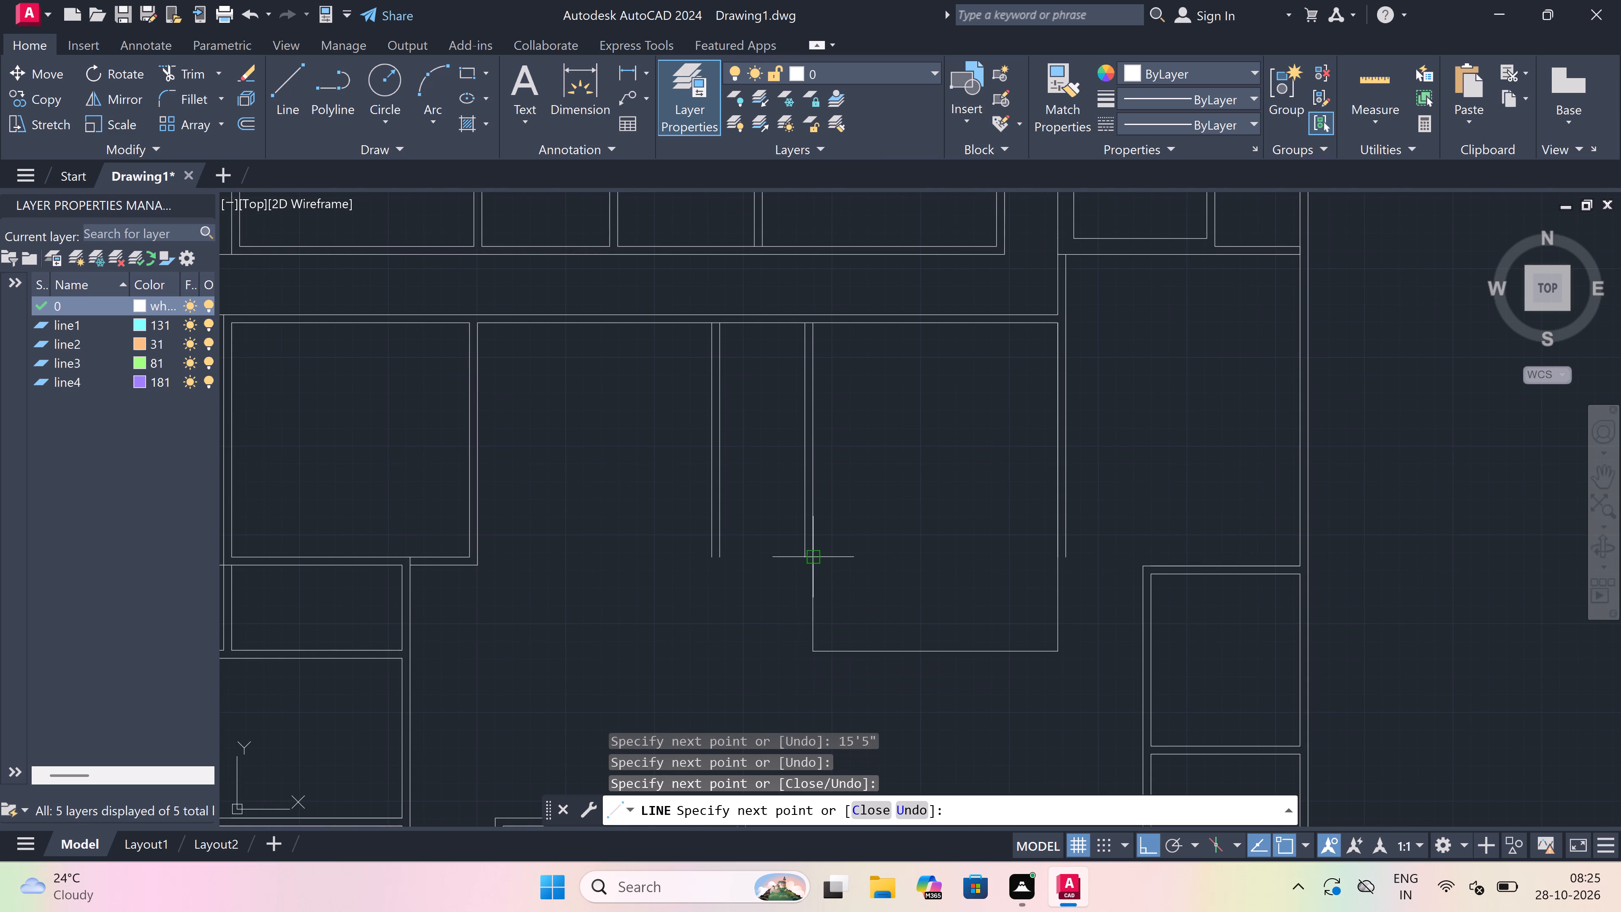
# Draw the outer wall line around the extended room, 4.5" below its bottom line, joining the open ends of both side walls.
pyautogui.press('space')
pyautogui.click(805, 554)
pyautogui.scroll(3, 793, 652)
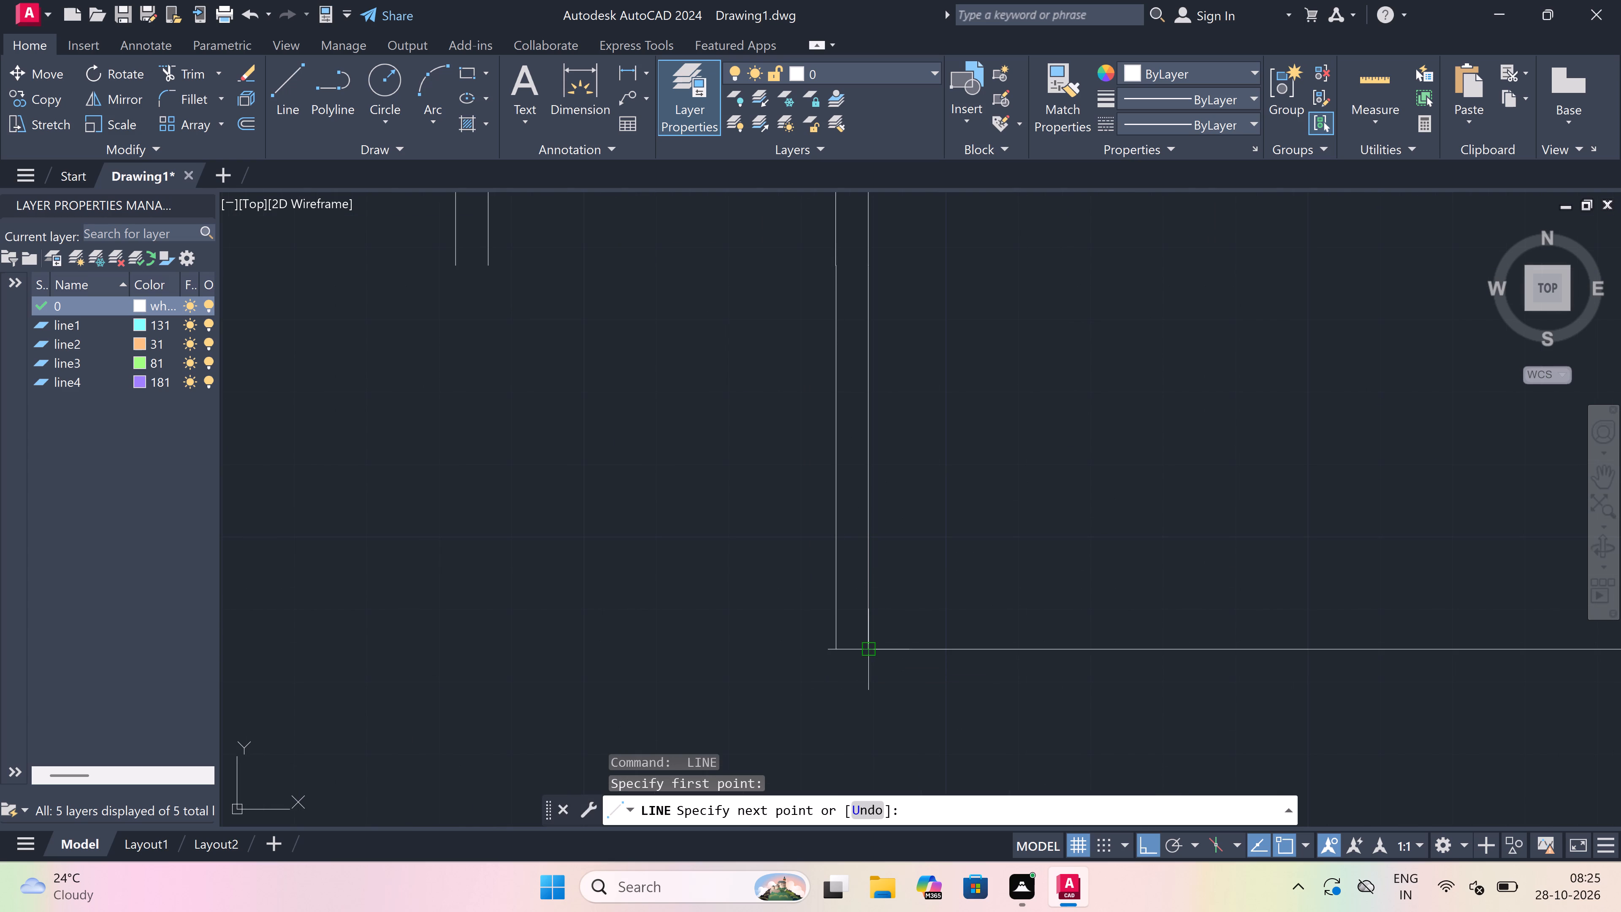
pyautogui.click(829, 651)
pyautogui.scroll(-3, 829, 651)
pyautogui.scroll(2, 829, 698)
pyautogui.write('4.')
pyautogui.write('5"')
pyautogui.press('space')
pyautogui.scroll(-4, 833, 701)
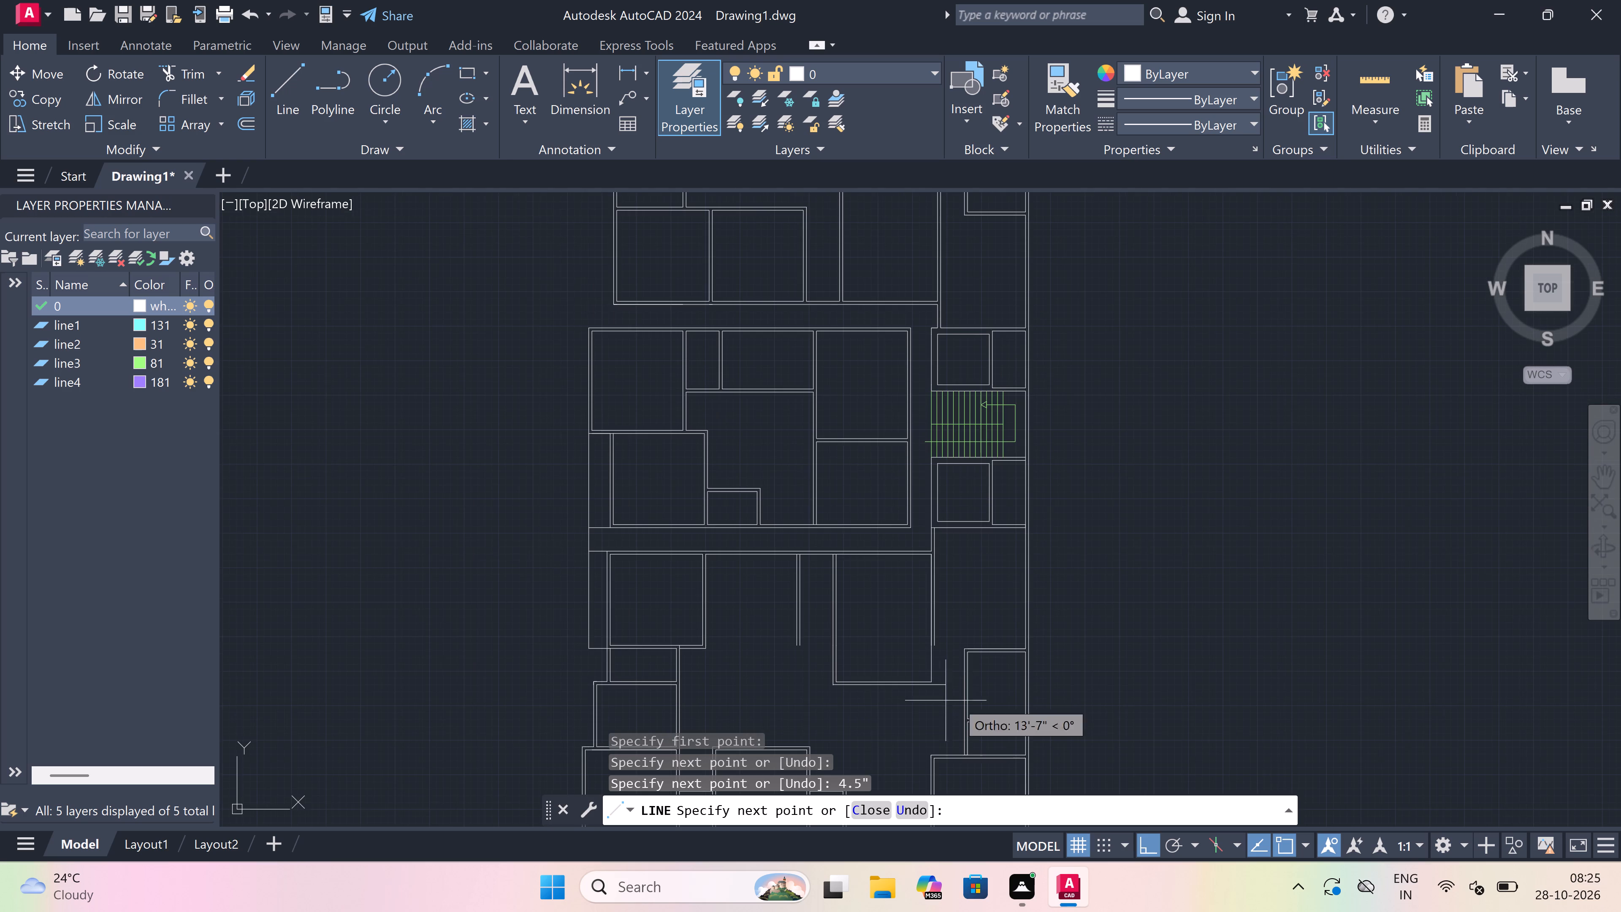
pyautogui.scroll(3, 953, 682)
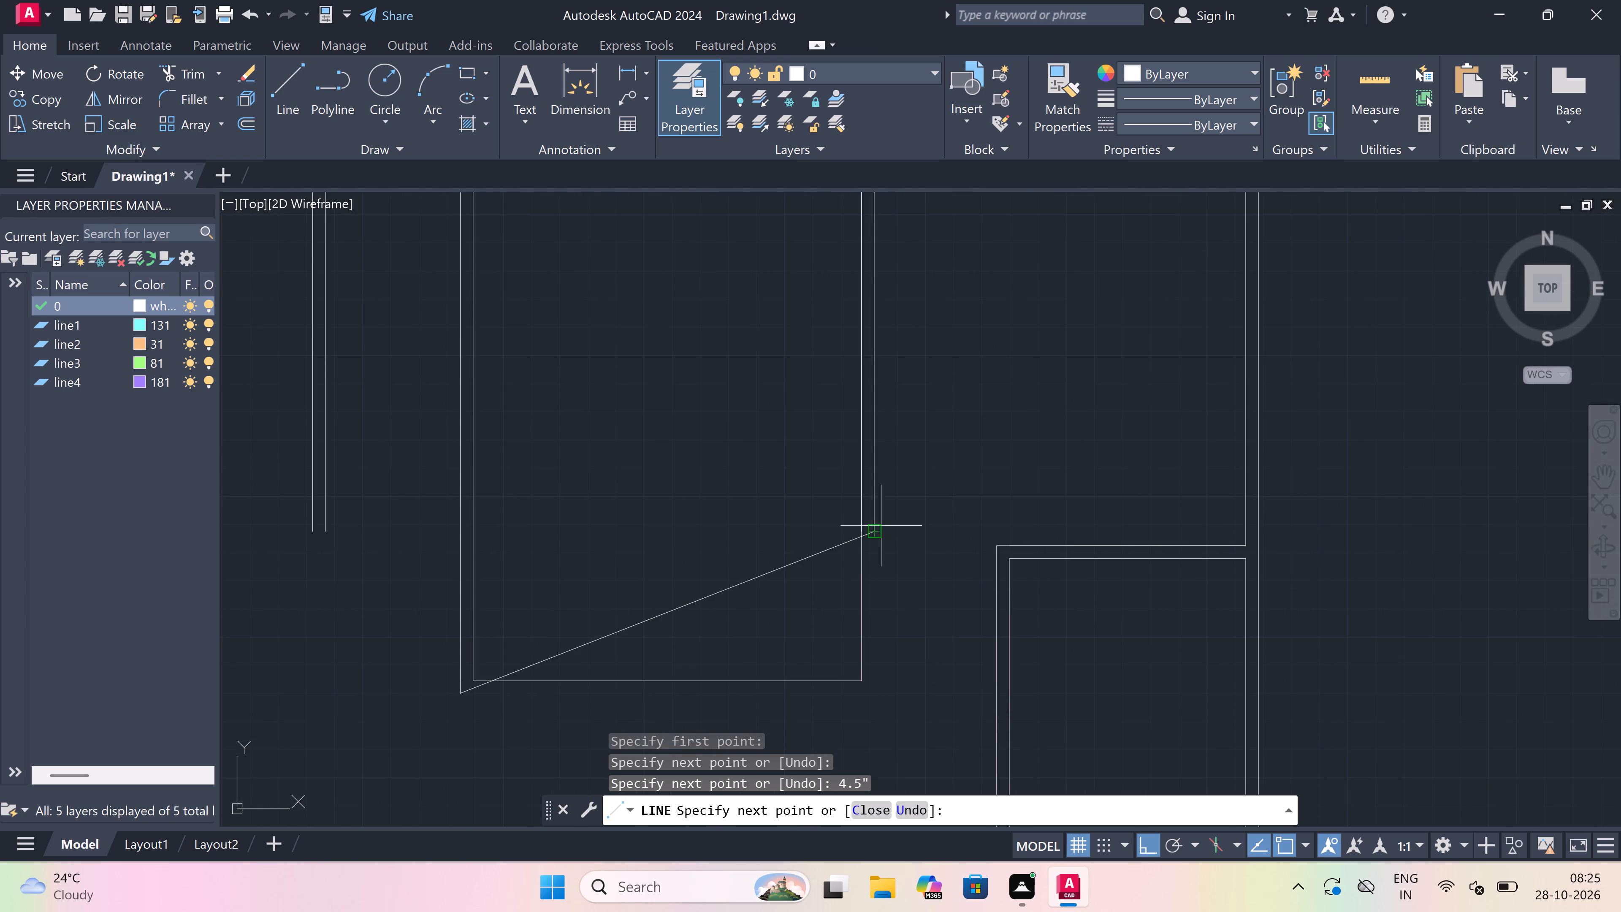
pyautogui.moveTo(872, 696); pyautogui.dragTo(878, 645)
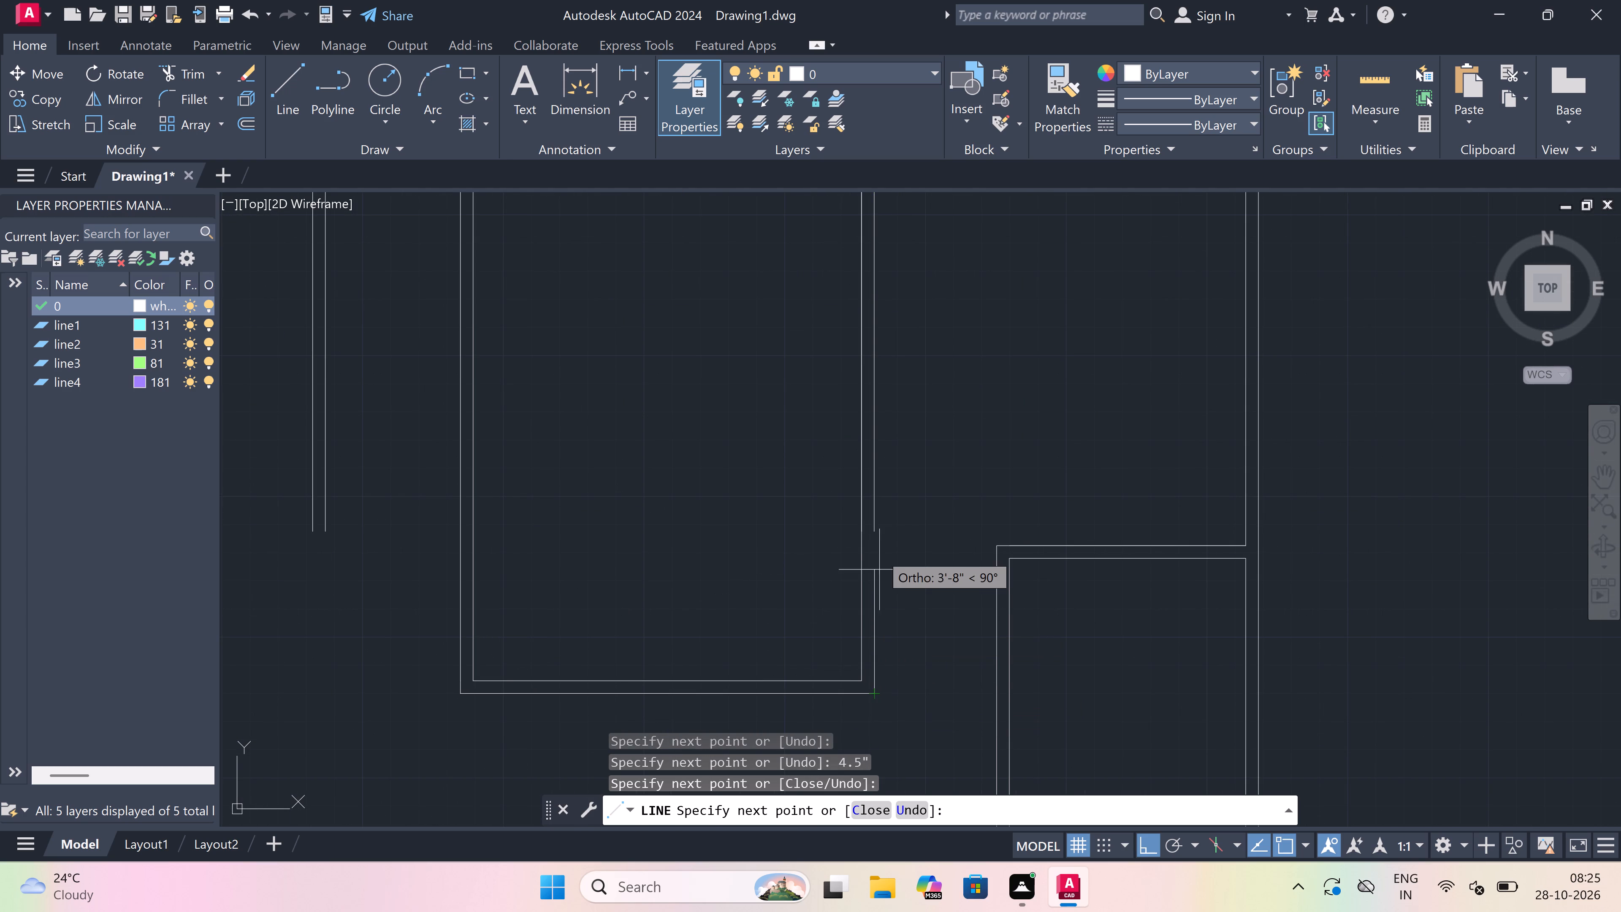
pyautogui.click(878, 533)
pyautogui.press('Escape')
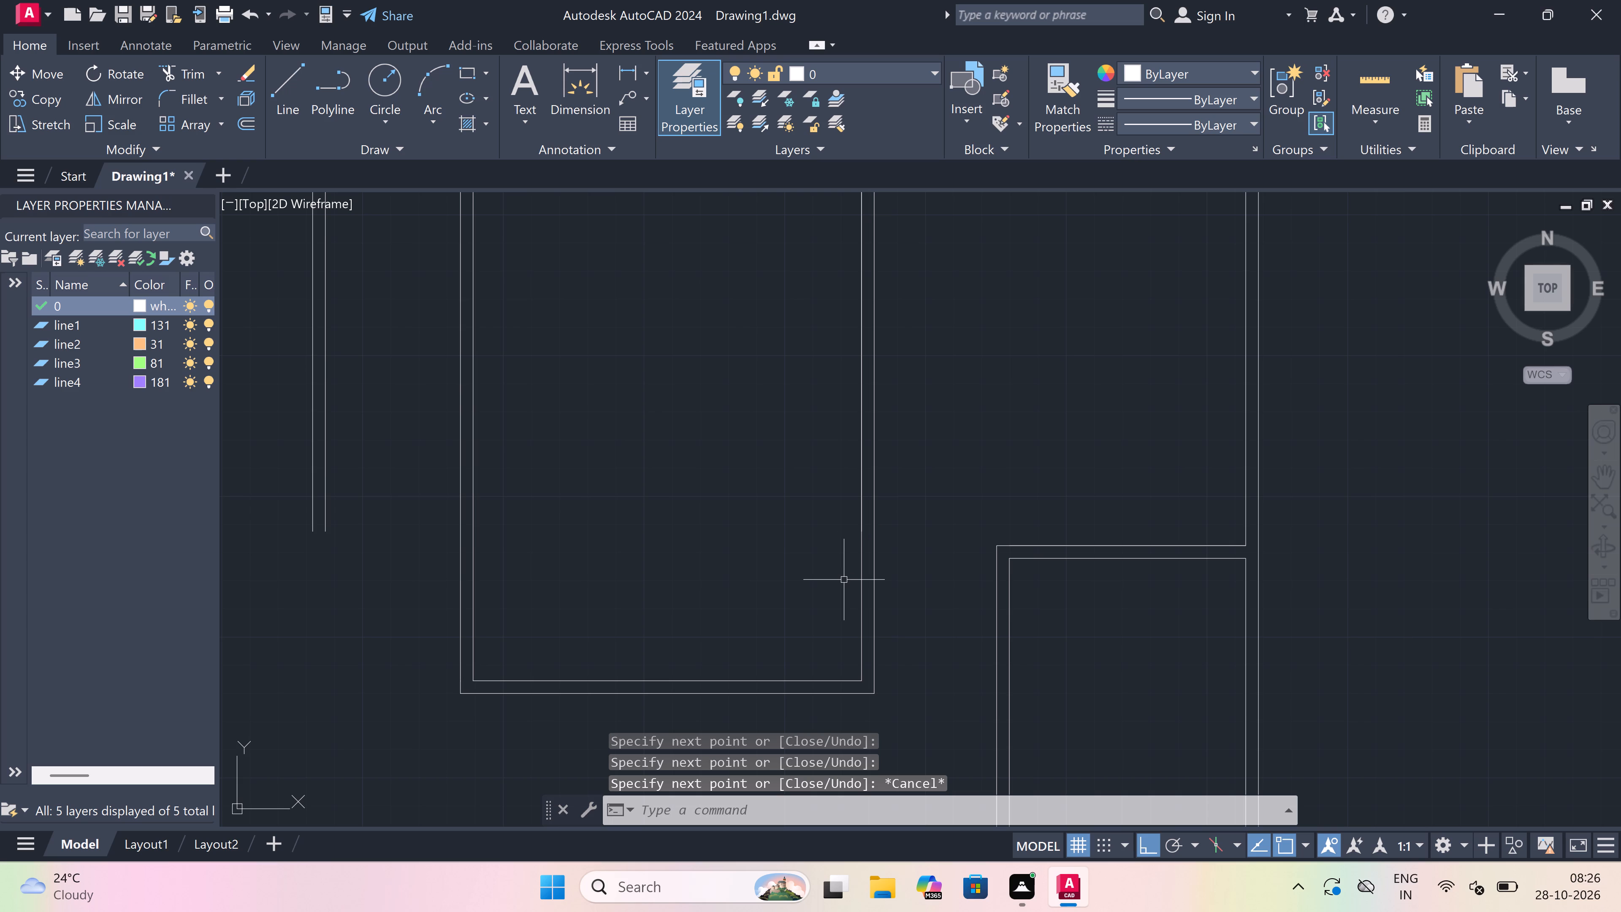
# Examine the overall floor plan, including the staircase, the new room and the remaining open-ended partition.
pyautogui.scroll(-5, 843, 596)
pyautogui.scroll(2, 854, 461)
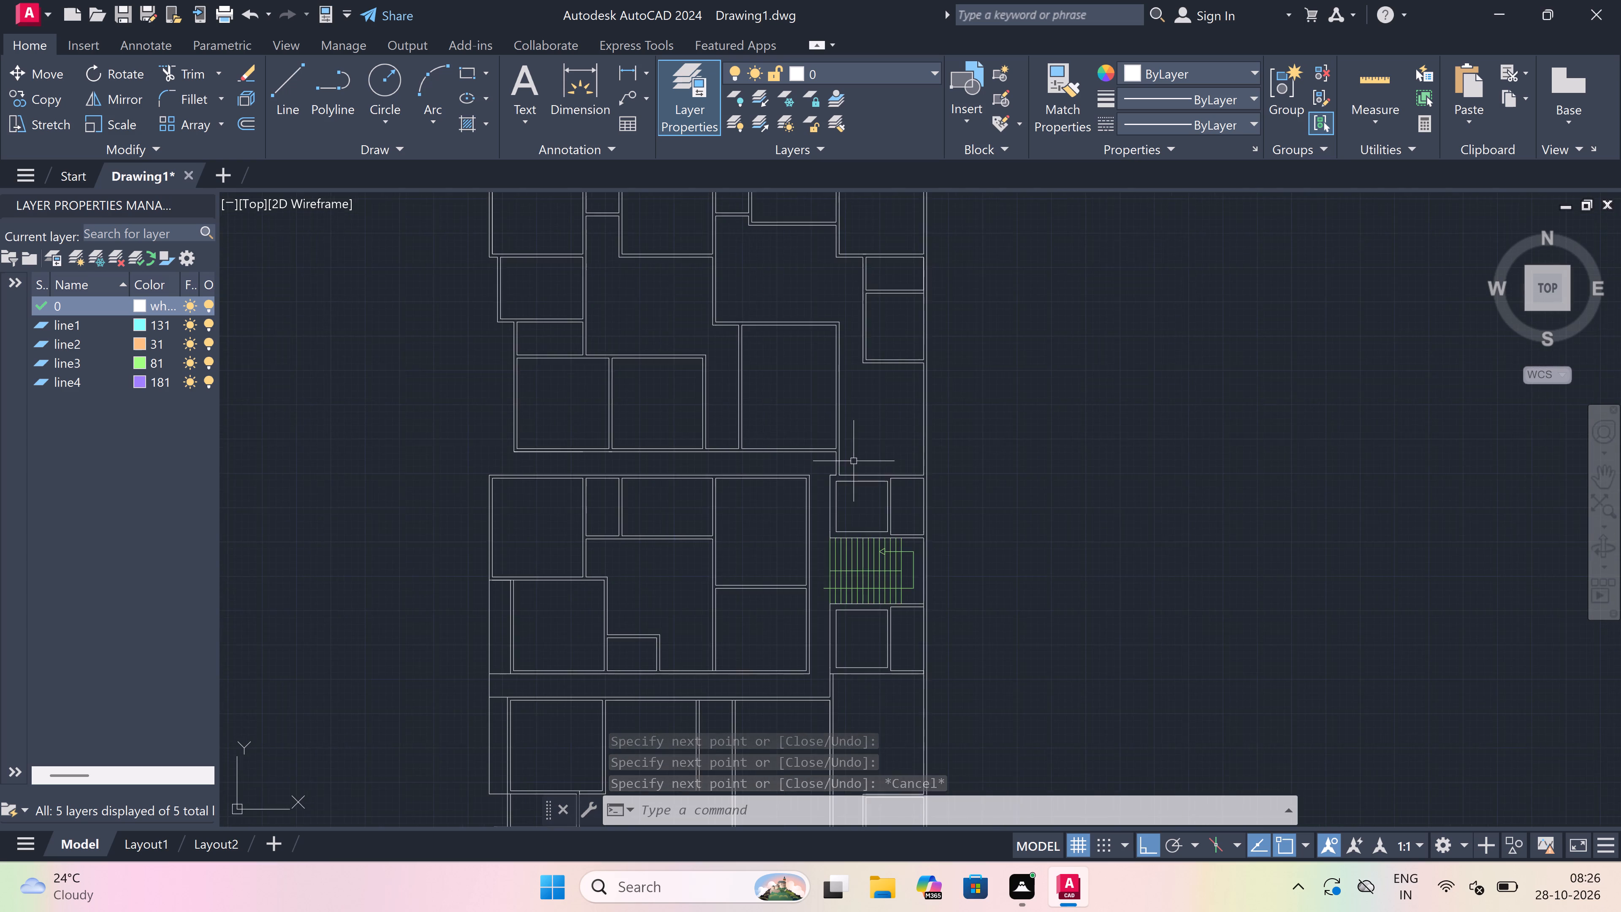
pyautogui.scroll(-3, 854, 461)
pyautogui.scroll(2, 801, 562)
pyautogui.scroll(2, 833, 462)
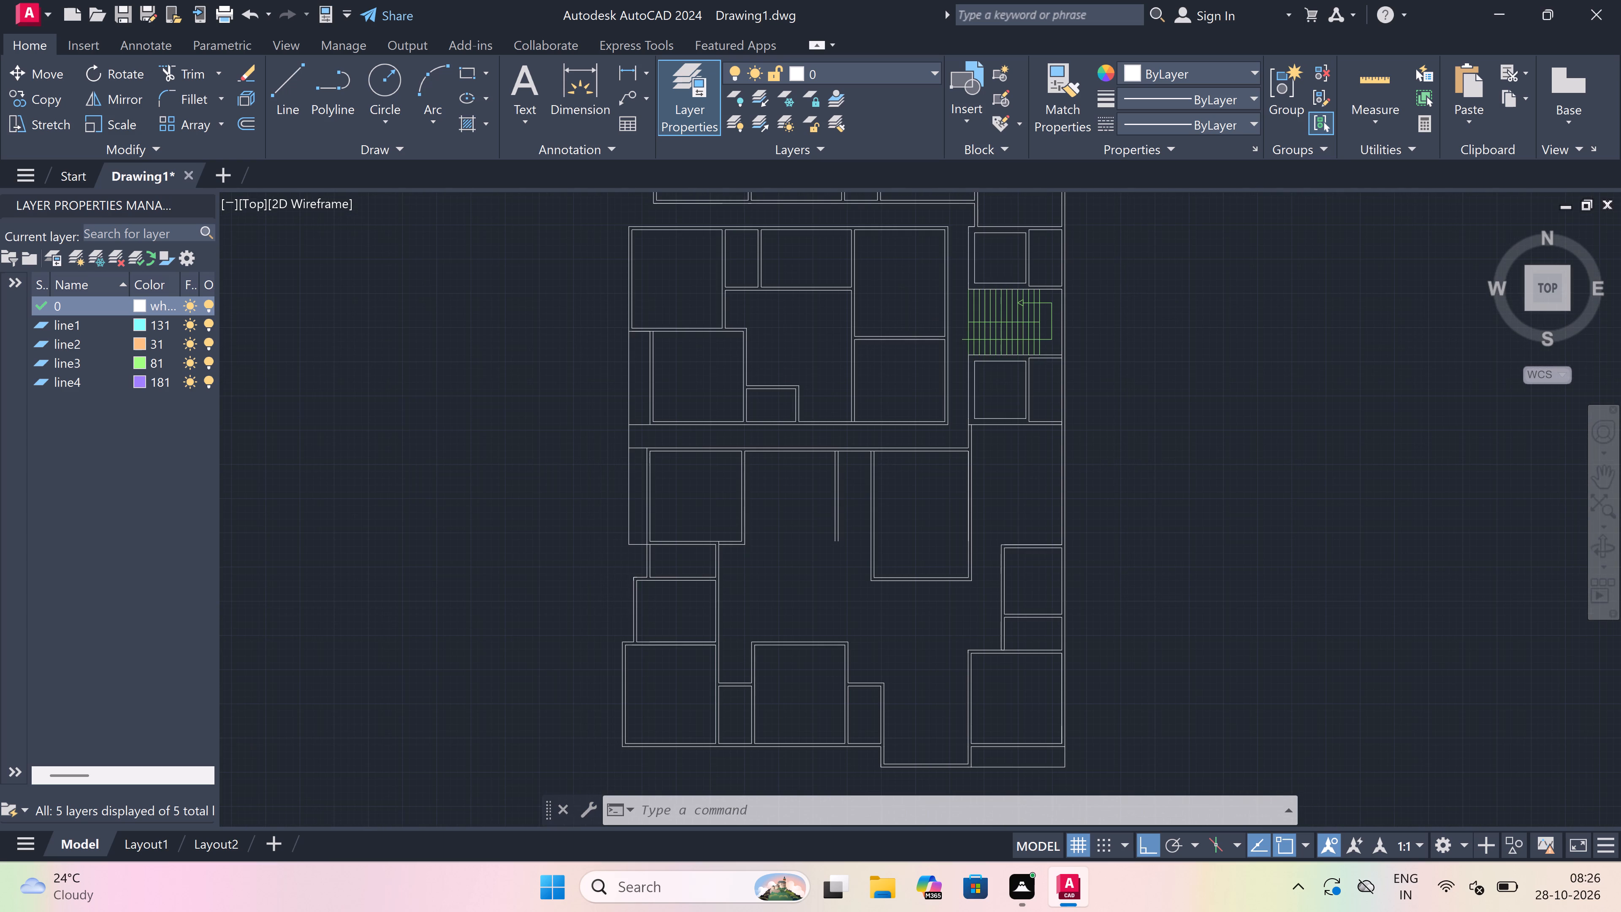
pyautogui.scroll(-1, 833, 462)
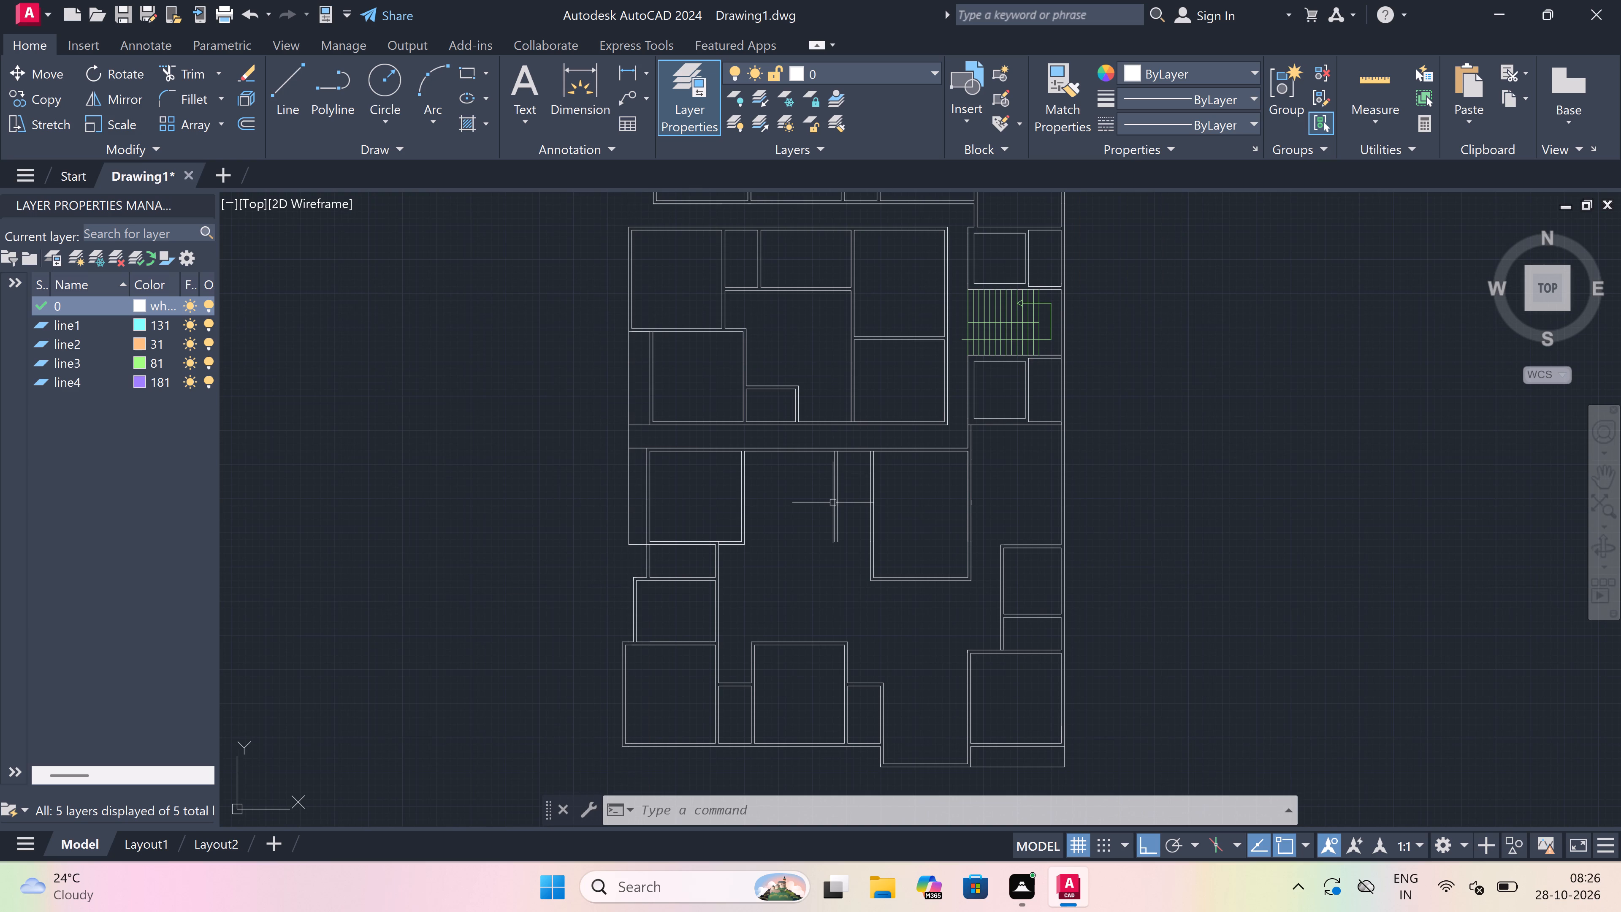
pyautogui.scroll(-2, 833, 502)
pyautogui.scroll(2, 833, 541)
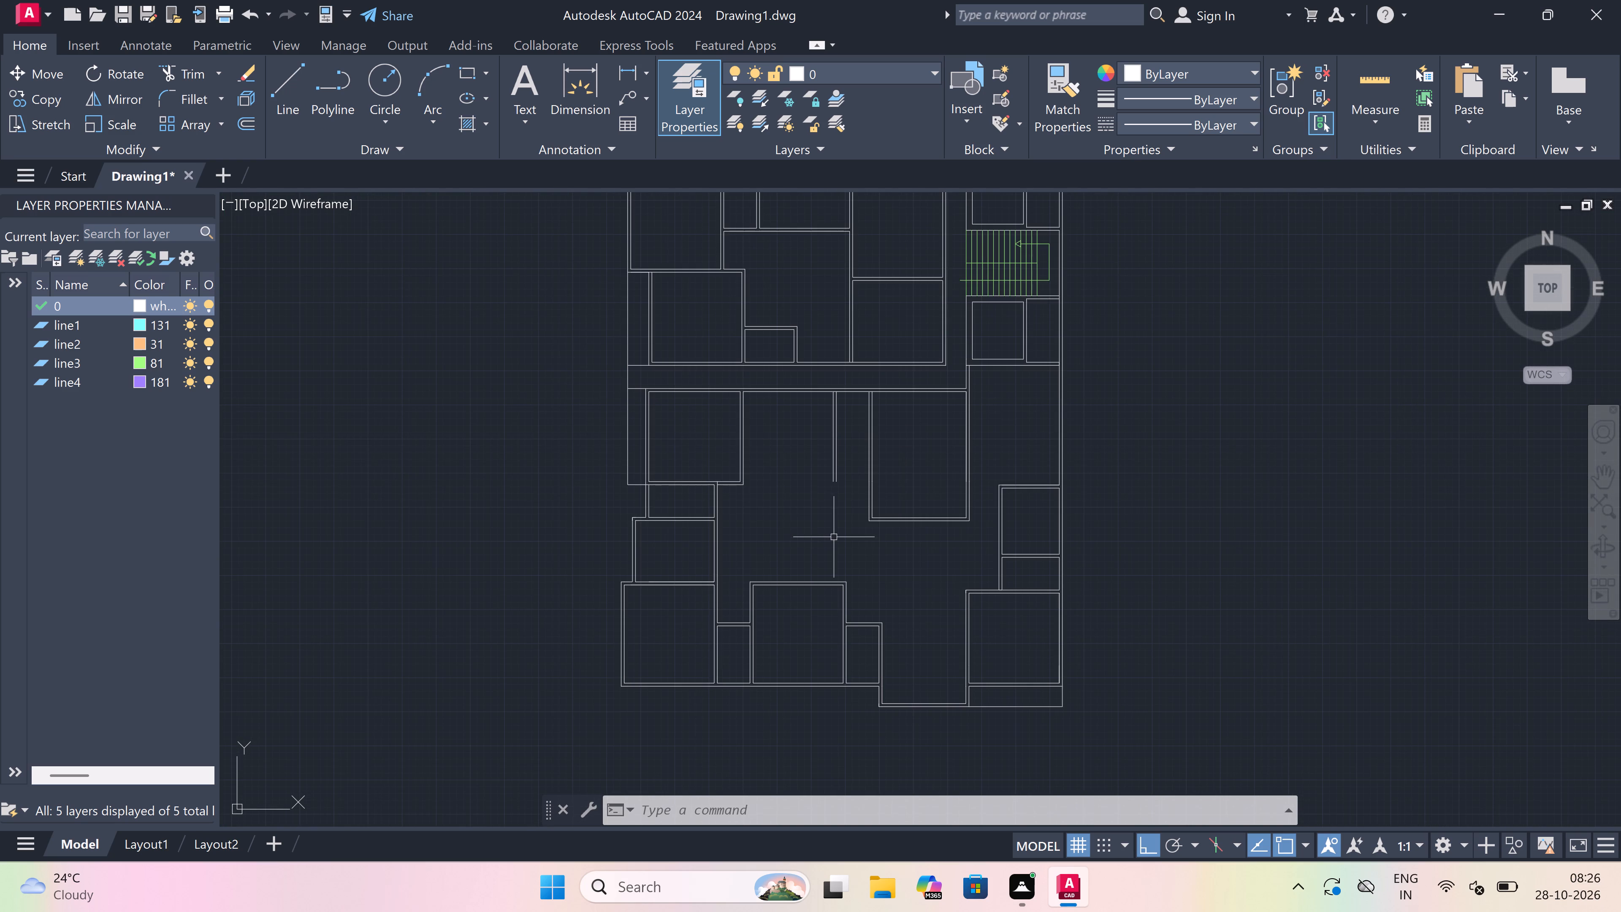
# Fillet the lower middle room's two right-hand wall lines with the matching bottom wall lines of the 15'5" room to form a double-line corner.
pyautogui.scroll(1, 869, 542)
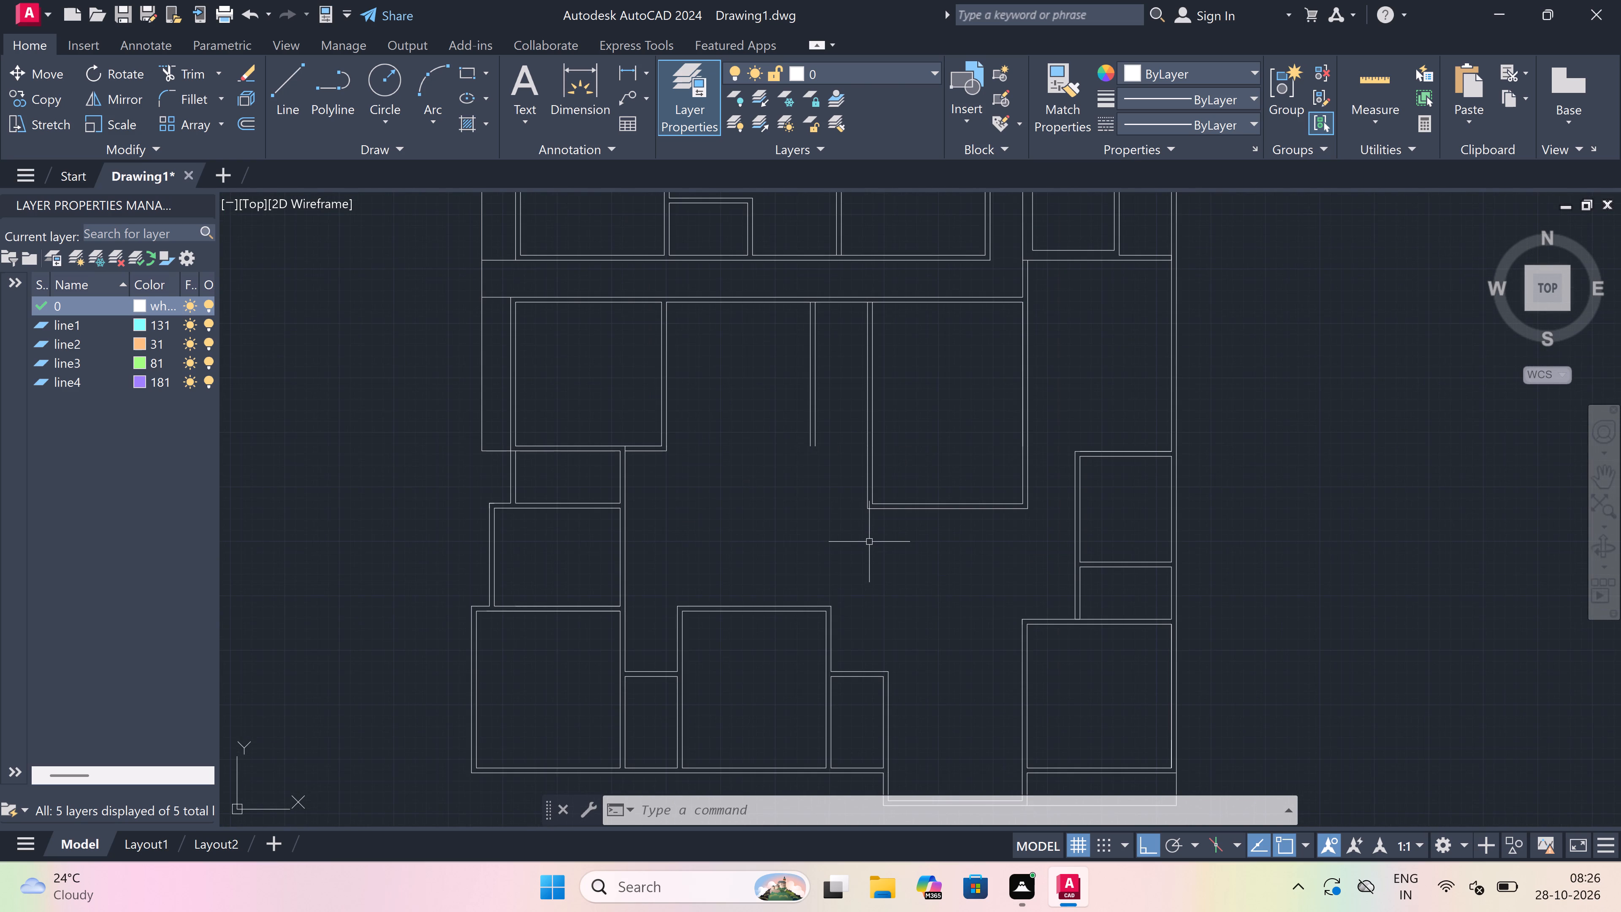
pyautogui.scroll(1, 869, 540)
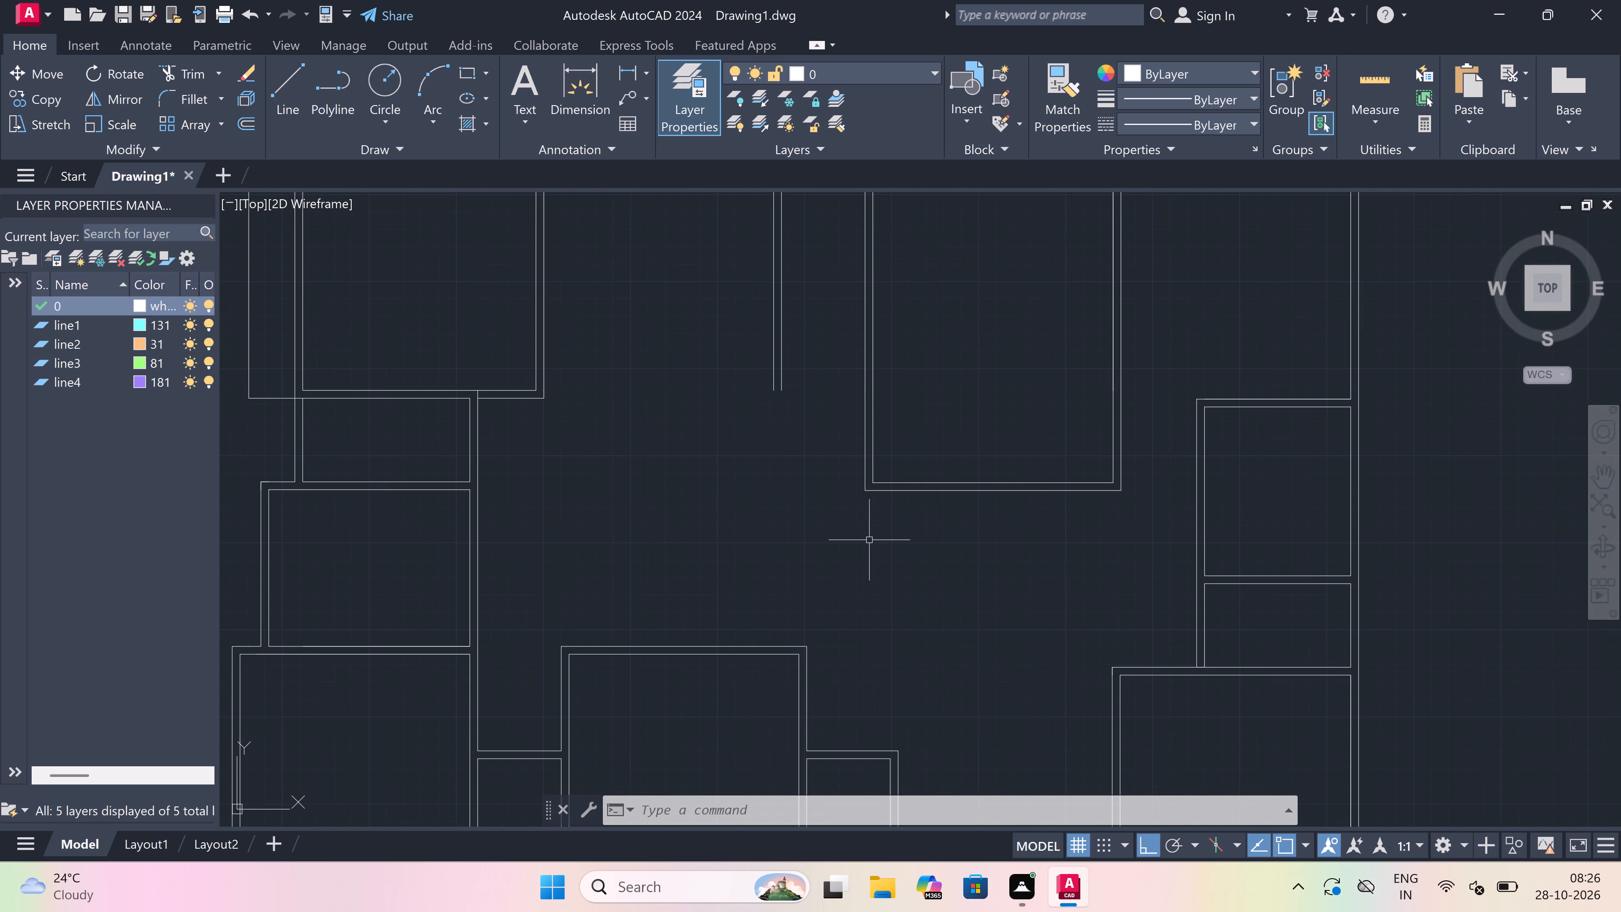
pyautogui.scroll(2, 869, 528)
pyautogui.scroll(-1, 868, 527)
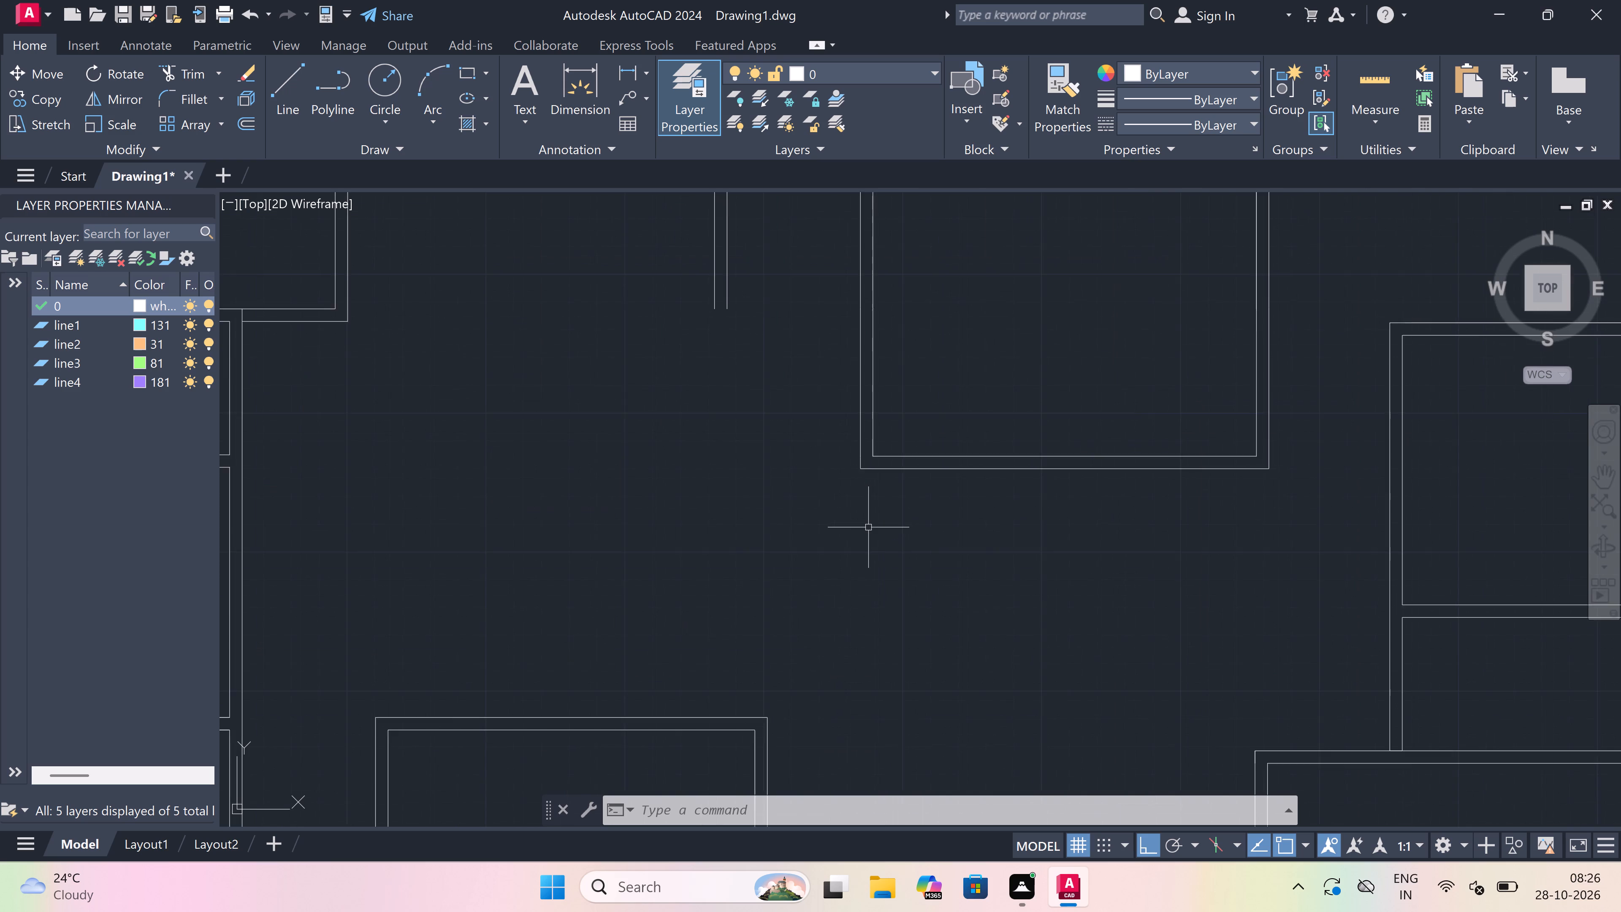
pyautogui.scroll(-1, 868, 527)
pyautogui.scroll(1, 854, 577)
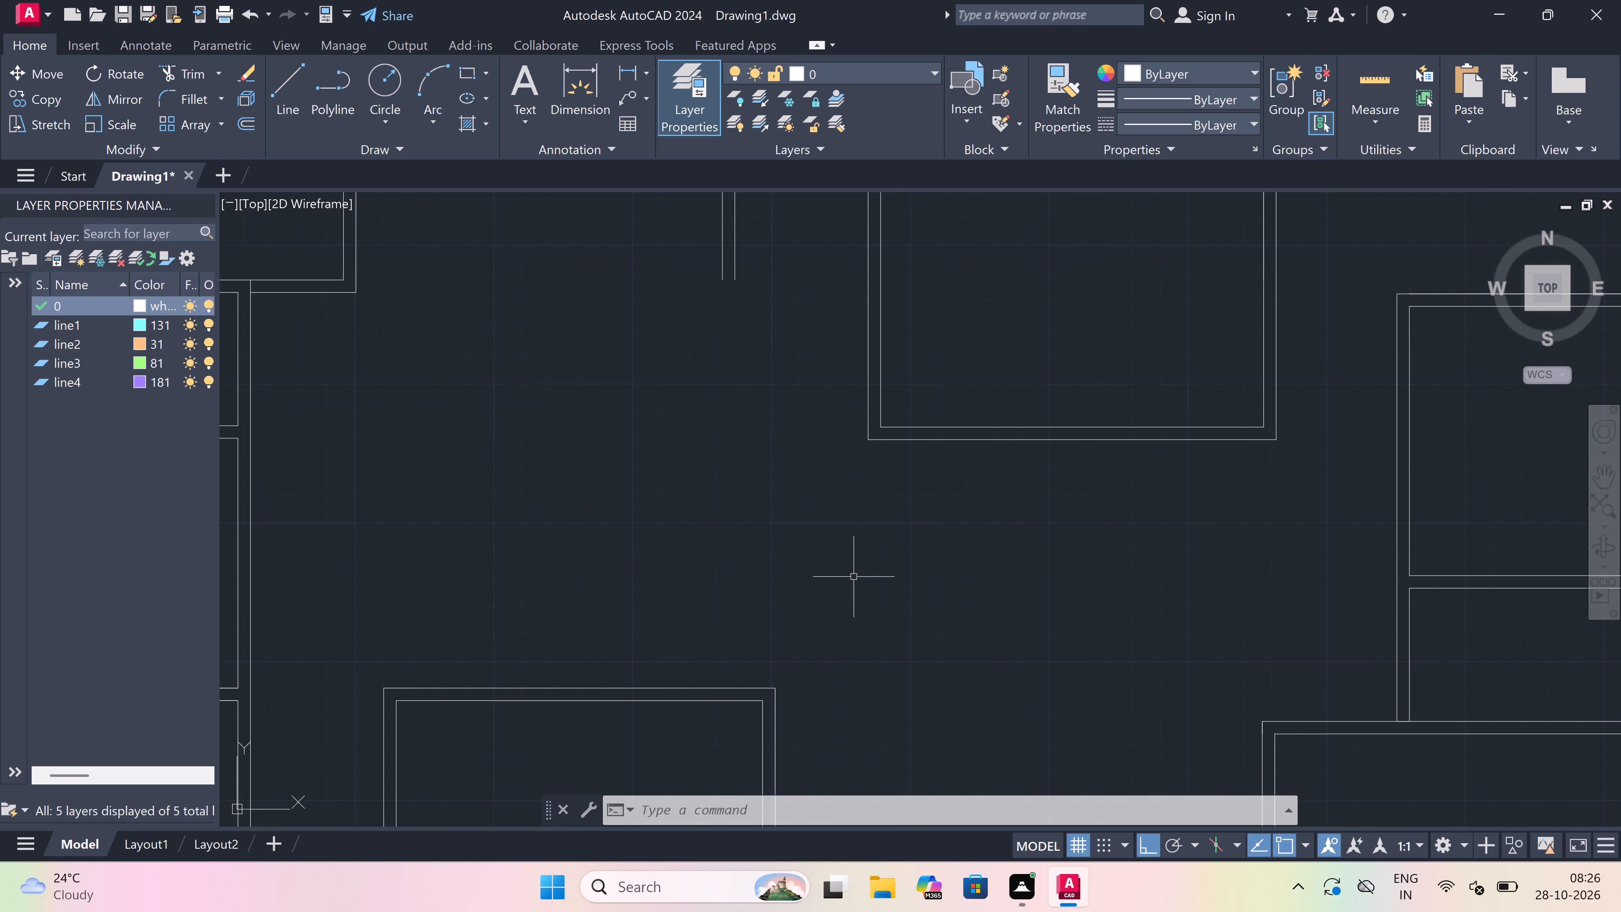
pyautogui.press('f')
pyautogui.press('space')
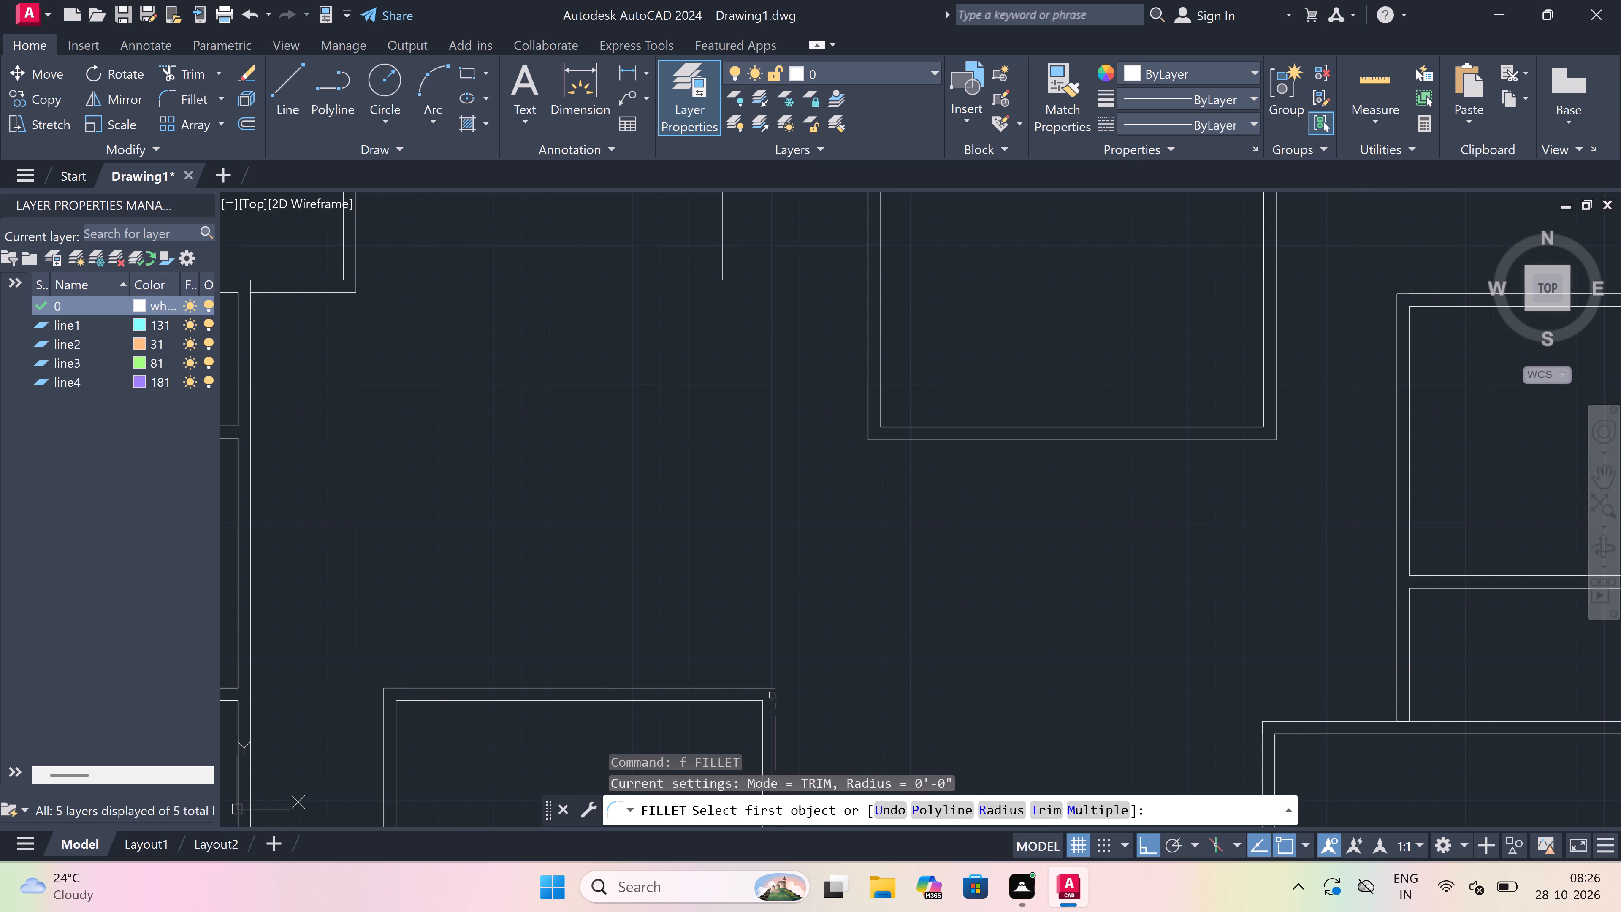
pyautogui.click(776, 698)
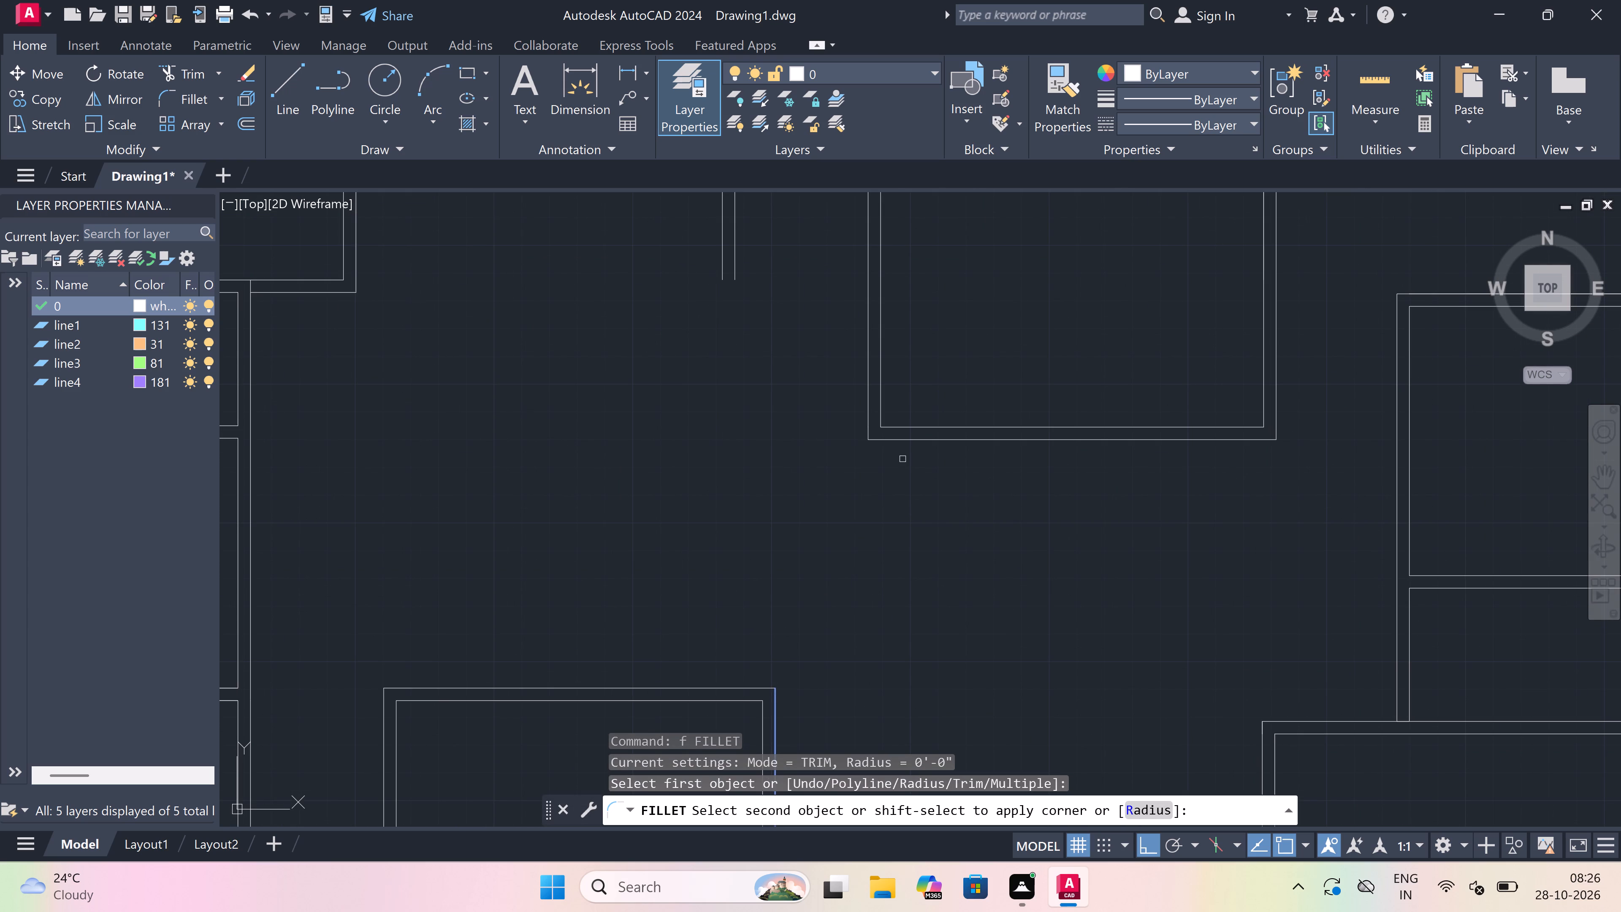
pyautogui.click(901, 437)
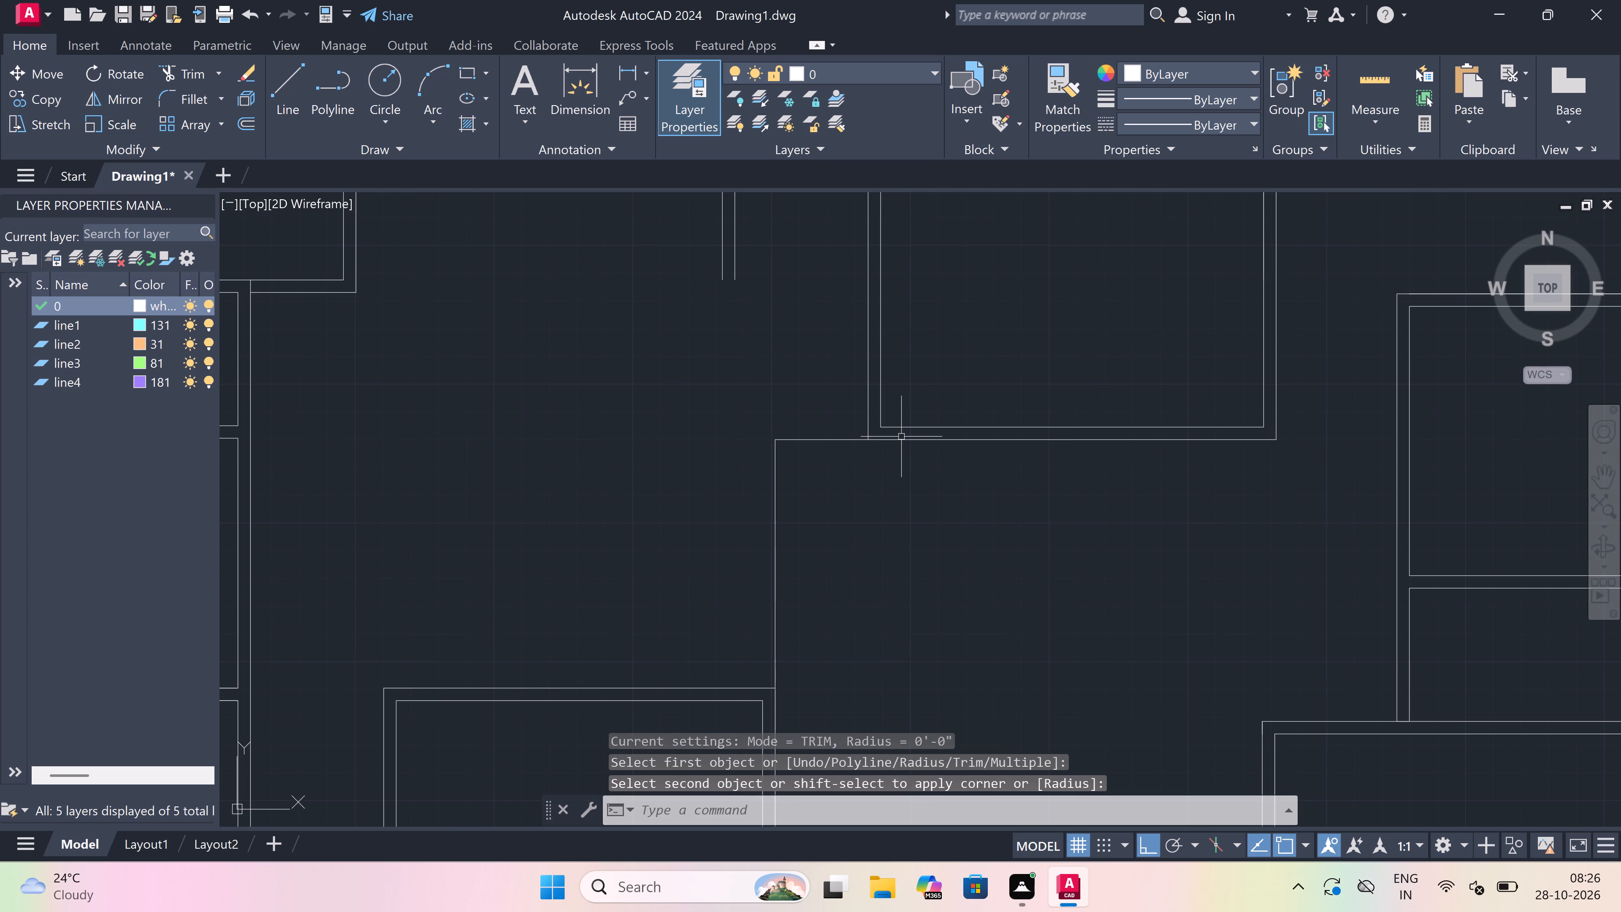
pyautogui.press('space')
pyautogui.click(901, 426)
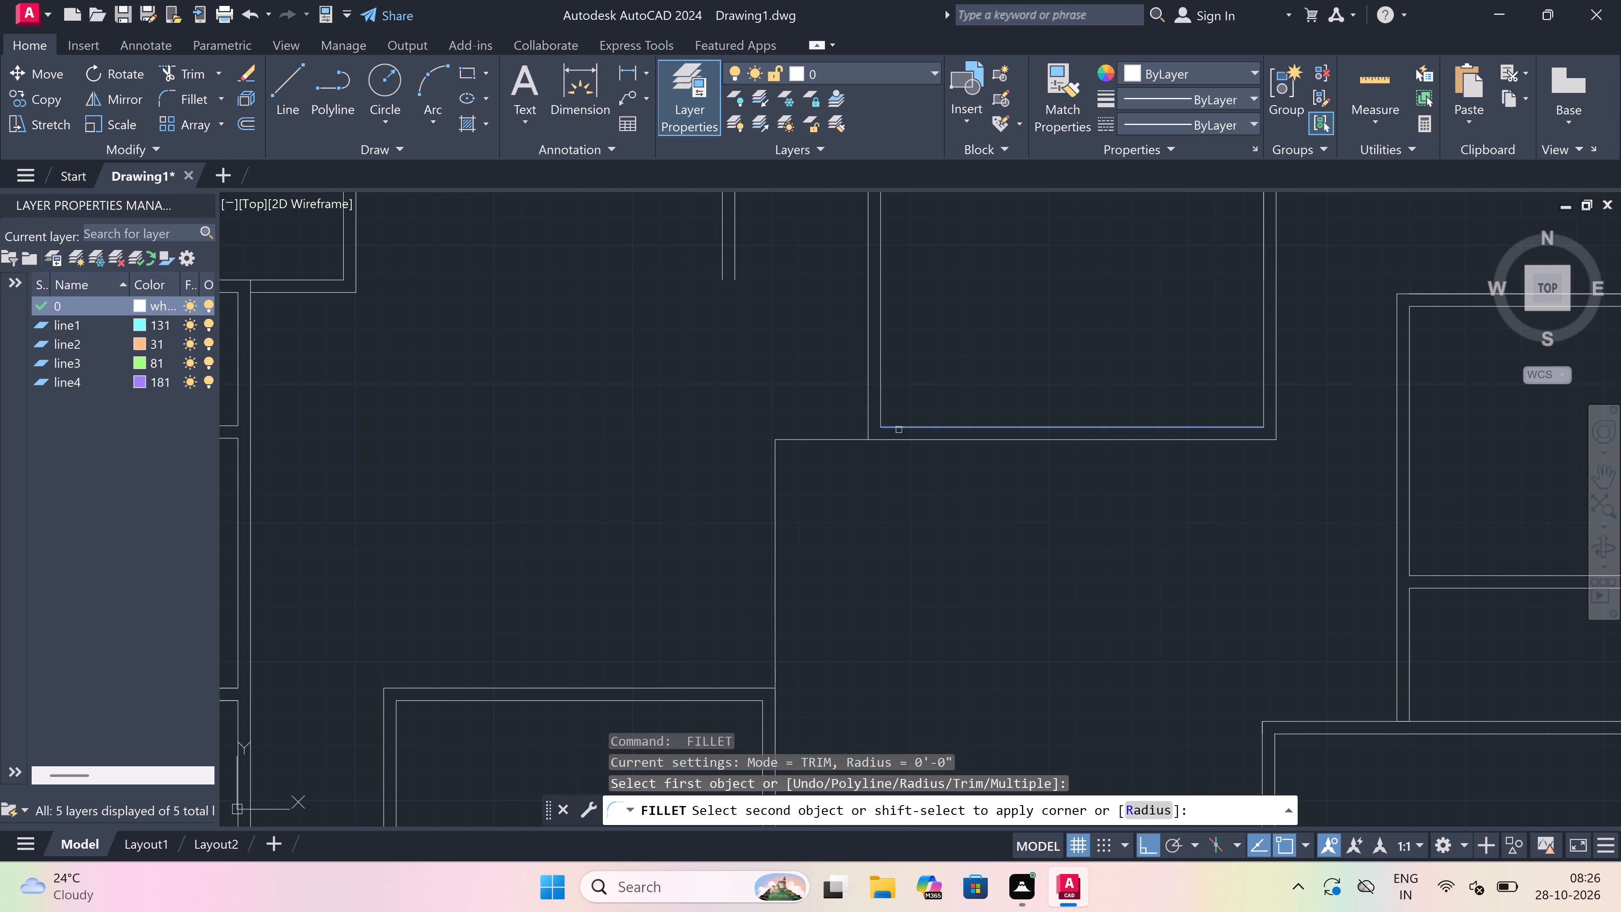
pyautogui.click(761, 720)
pyautogui.press('Escape')
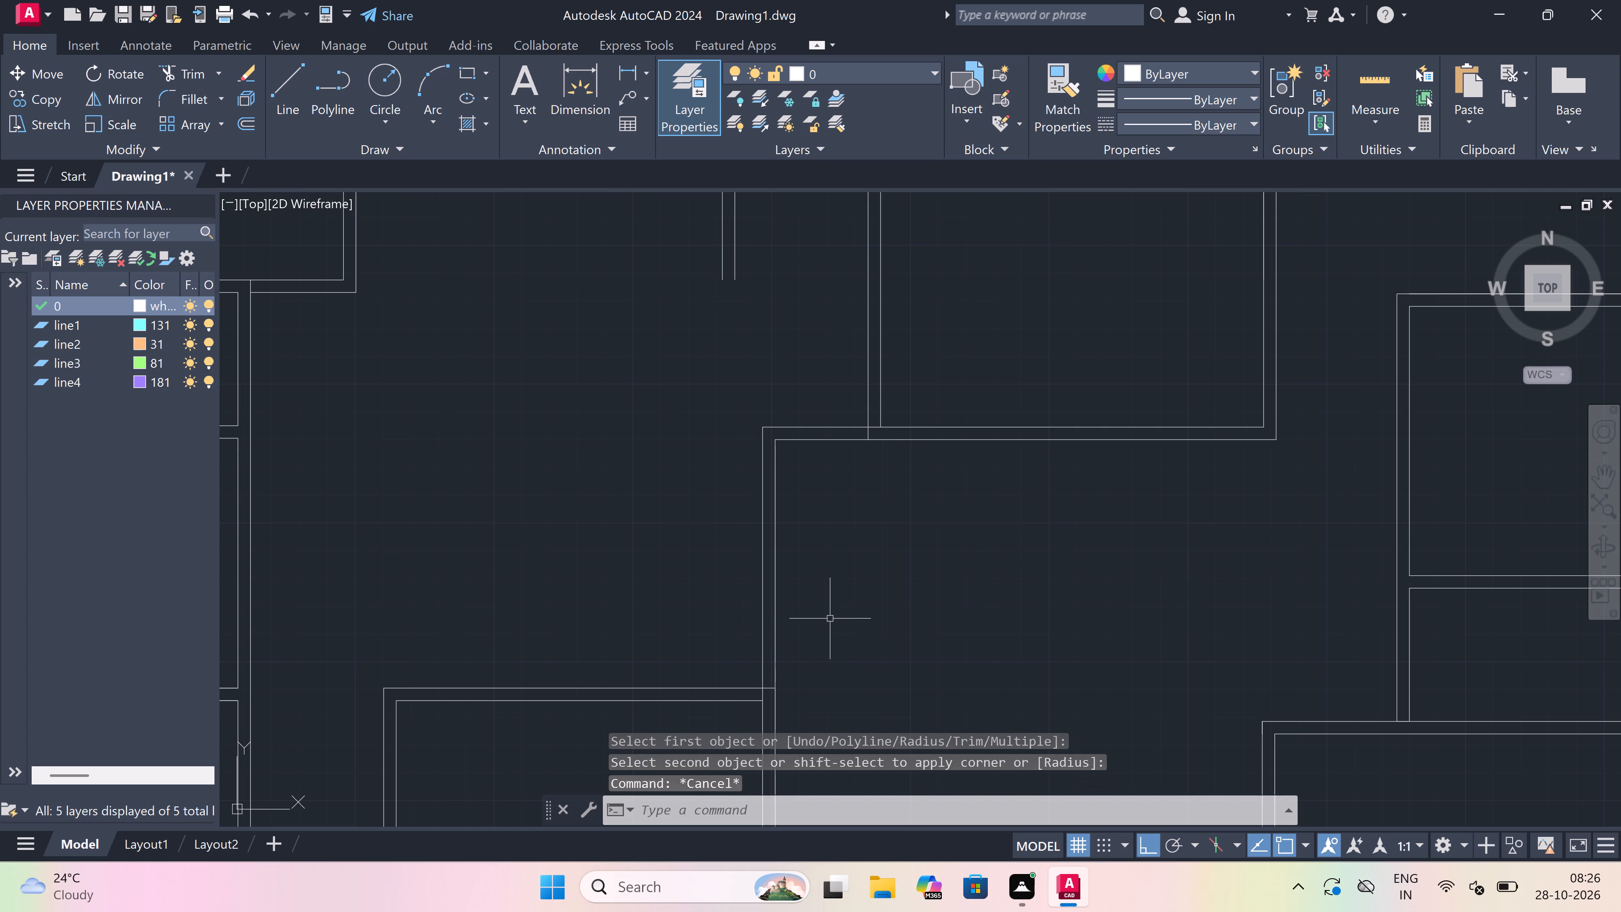
# Trim the overlapping wall lines at both junctions of the new connecting wall, at the lower middle room and the 15'5" room's left wall.
pyautogui.write('tr')
pyautogui.press('space')
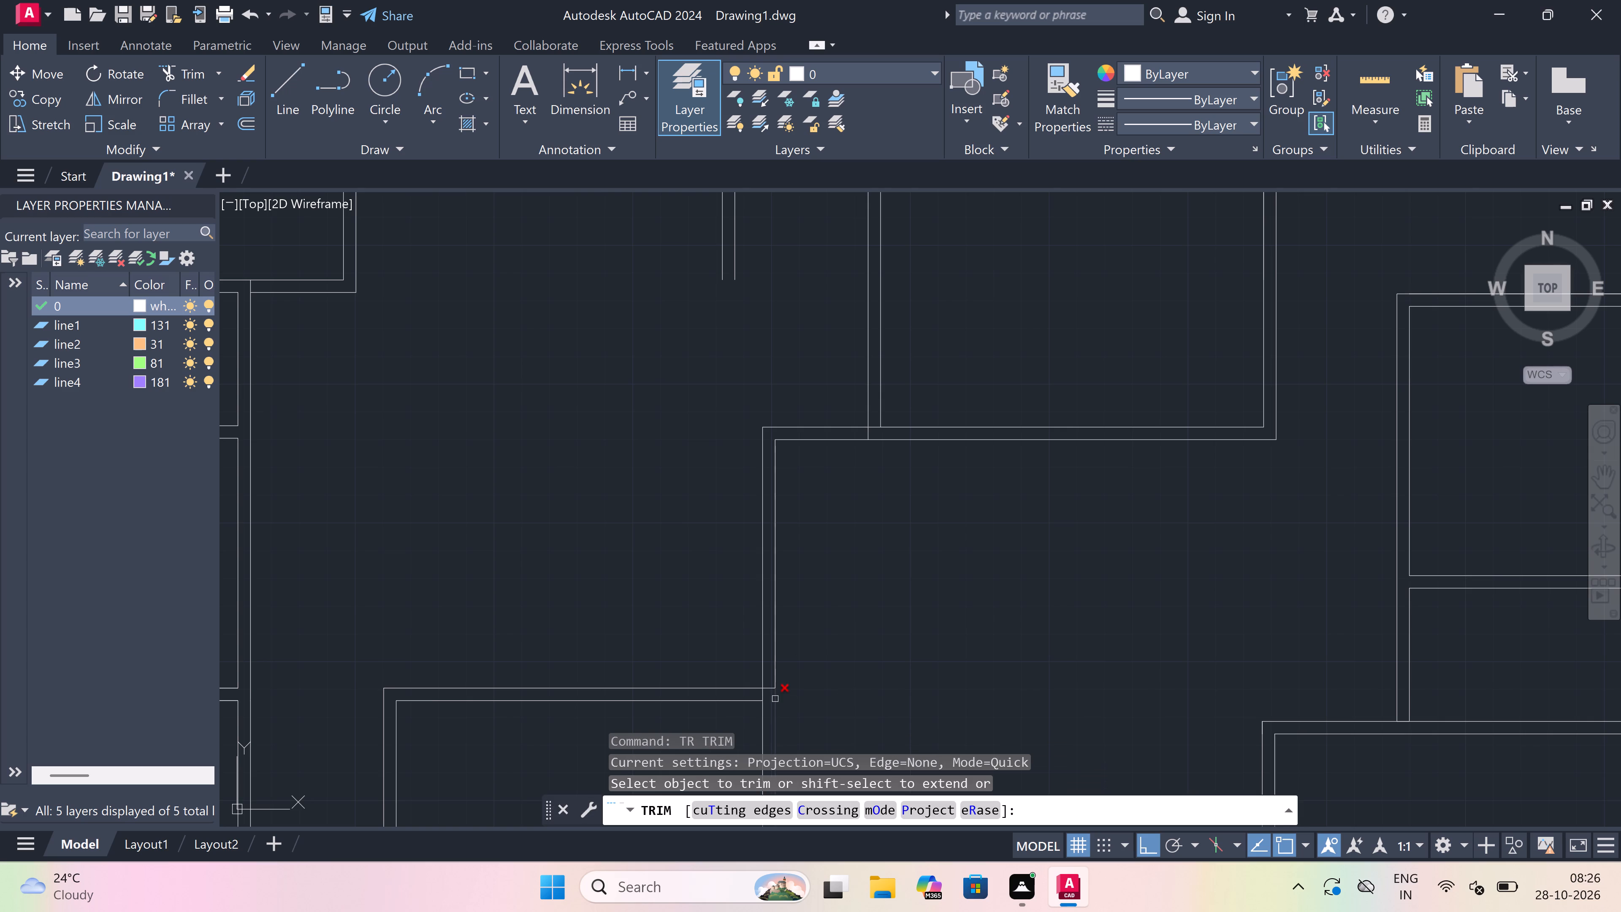
pyautogui.scroll(4, 775, 703)
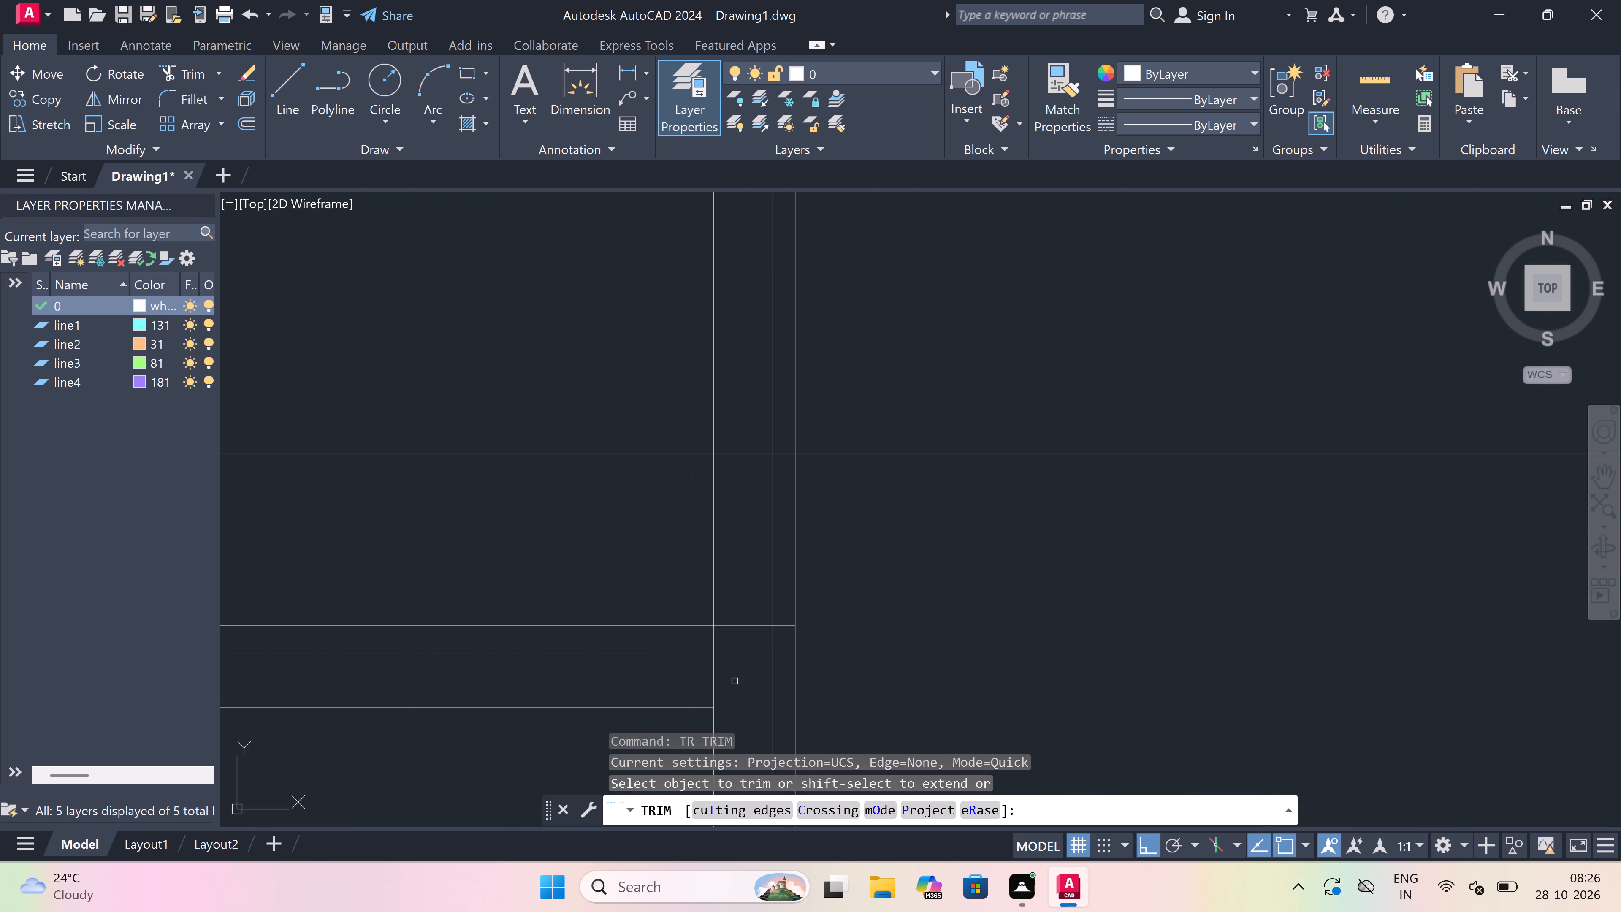
pyautogui.click(709, 676)
pyautogui.click(761, 615)
pyautogui.scroll(-4, 761, 615)
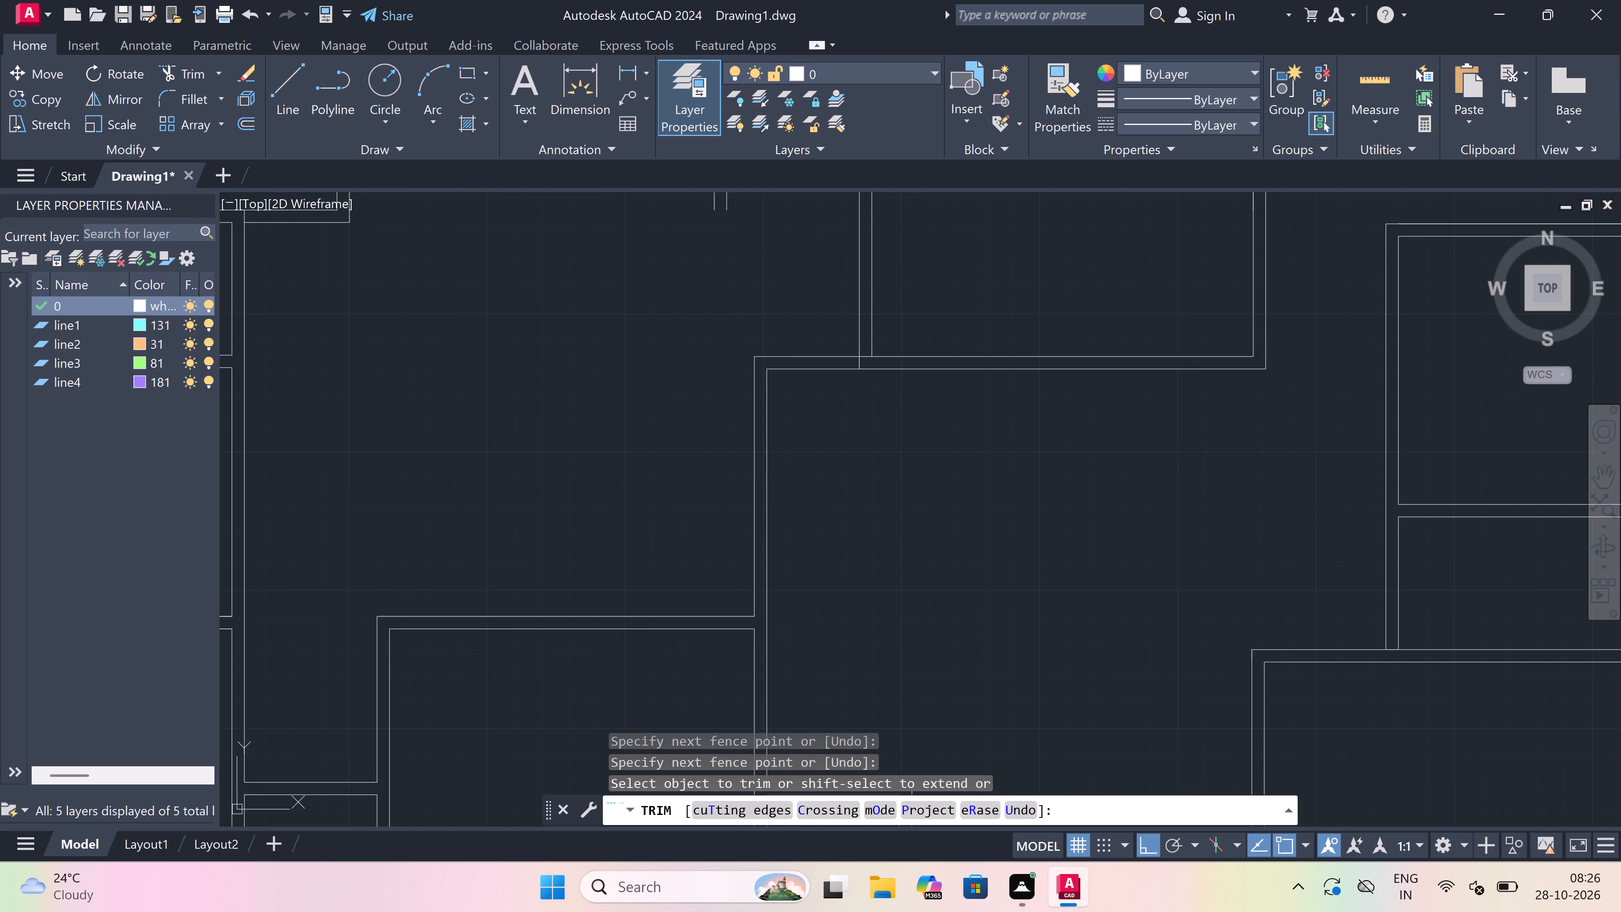
pyautogui.scroll(-2, 761, 613)
pyautogui.scroll(4, 785, 508)
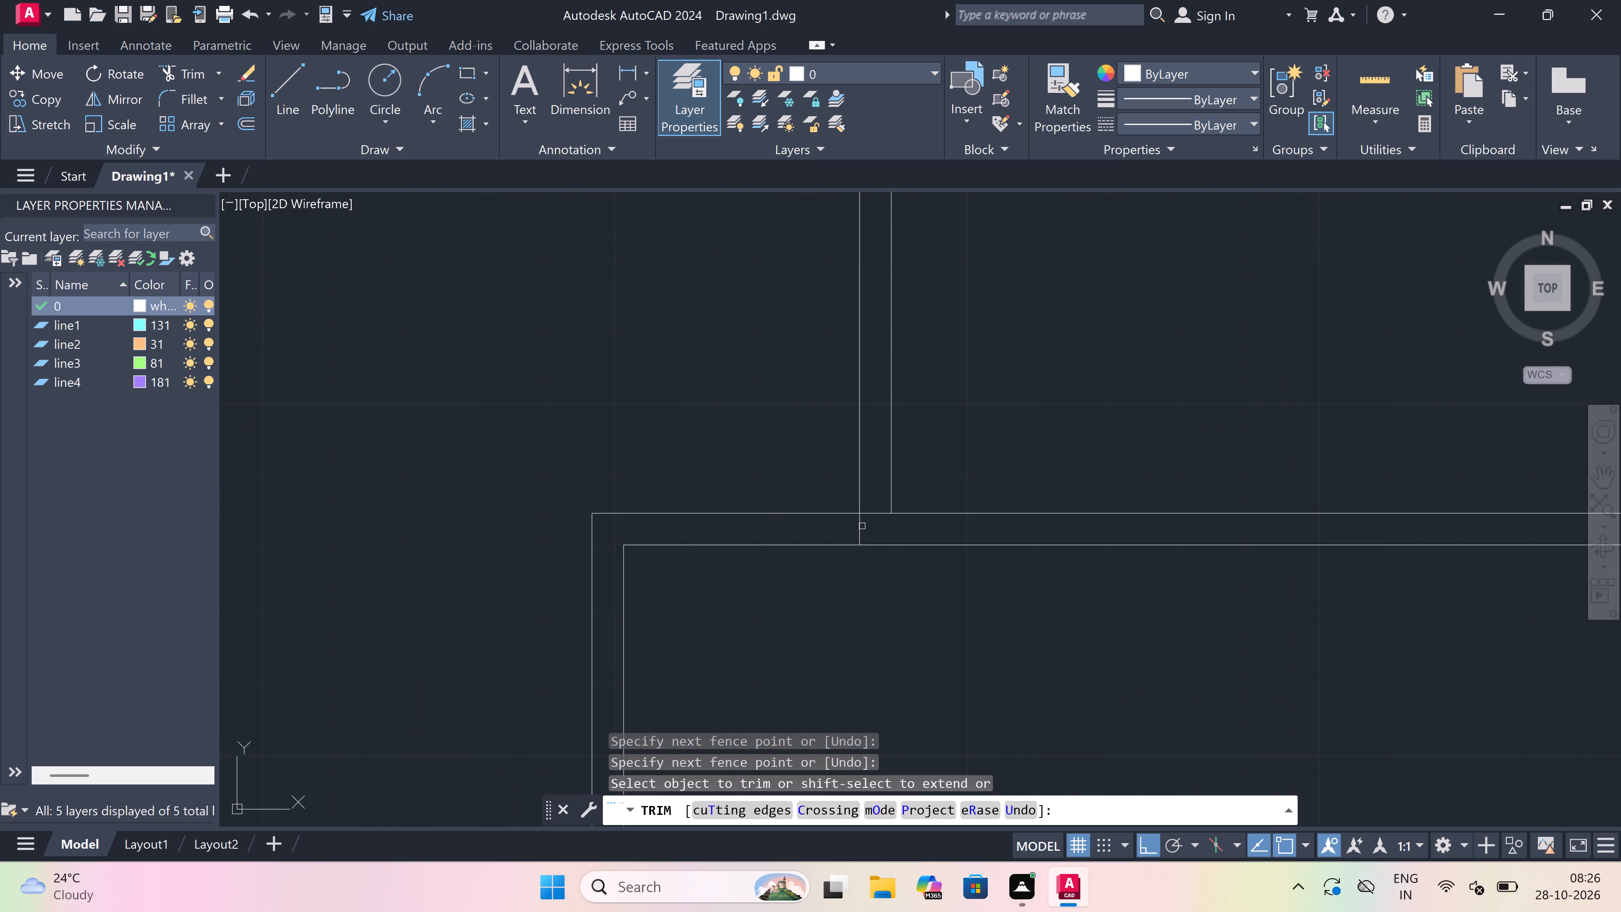
pyautogui.scroll(2, 876, 530)
pyautogui.click(873, 471)
pyautogui.click(805, 531)
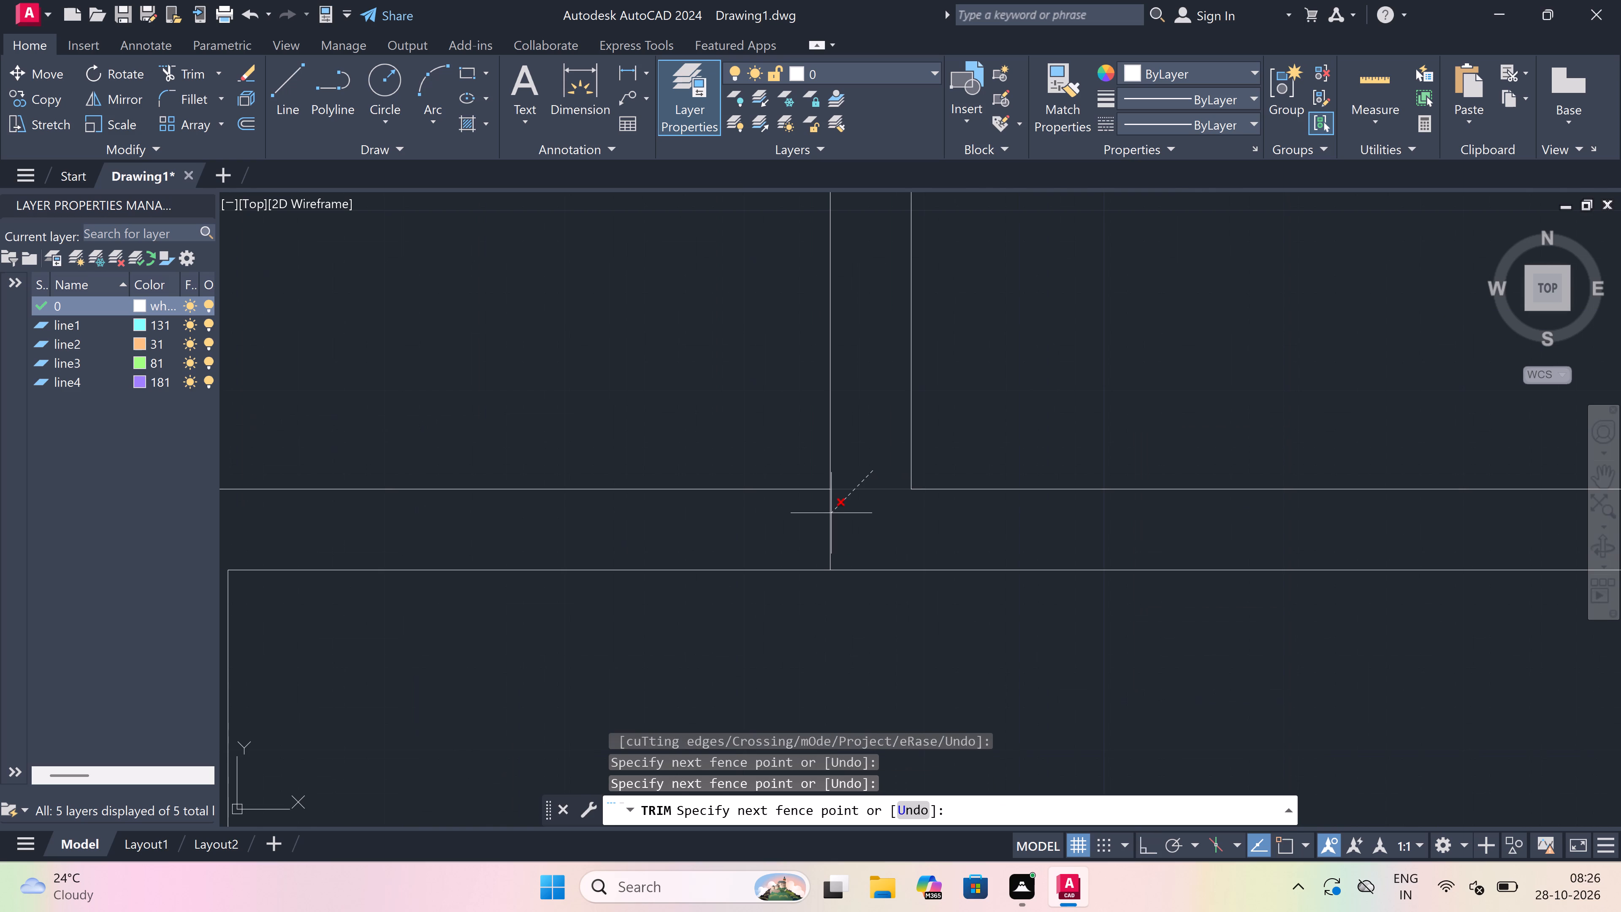
pyautogui.scroll(-7, 982, 654)
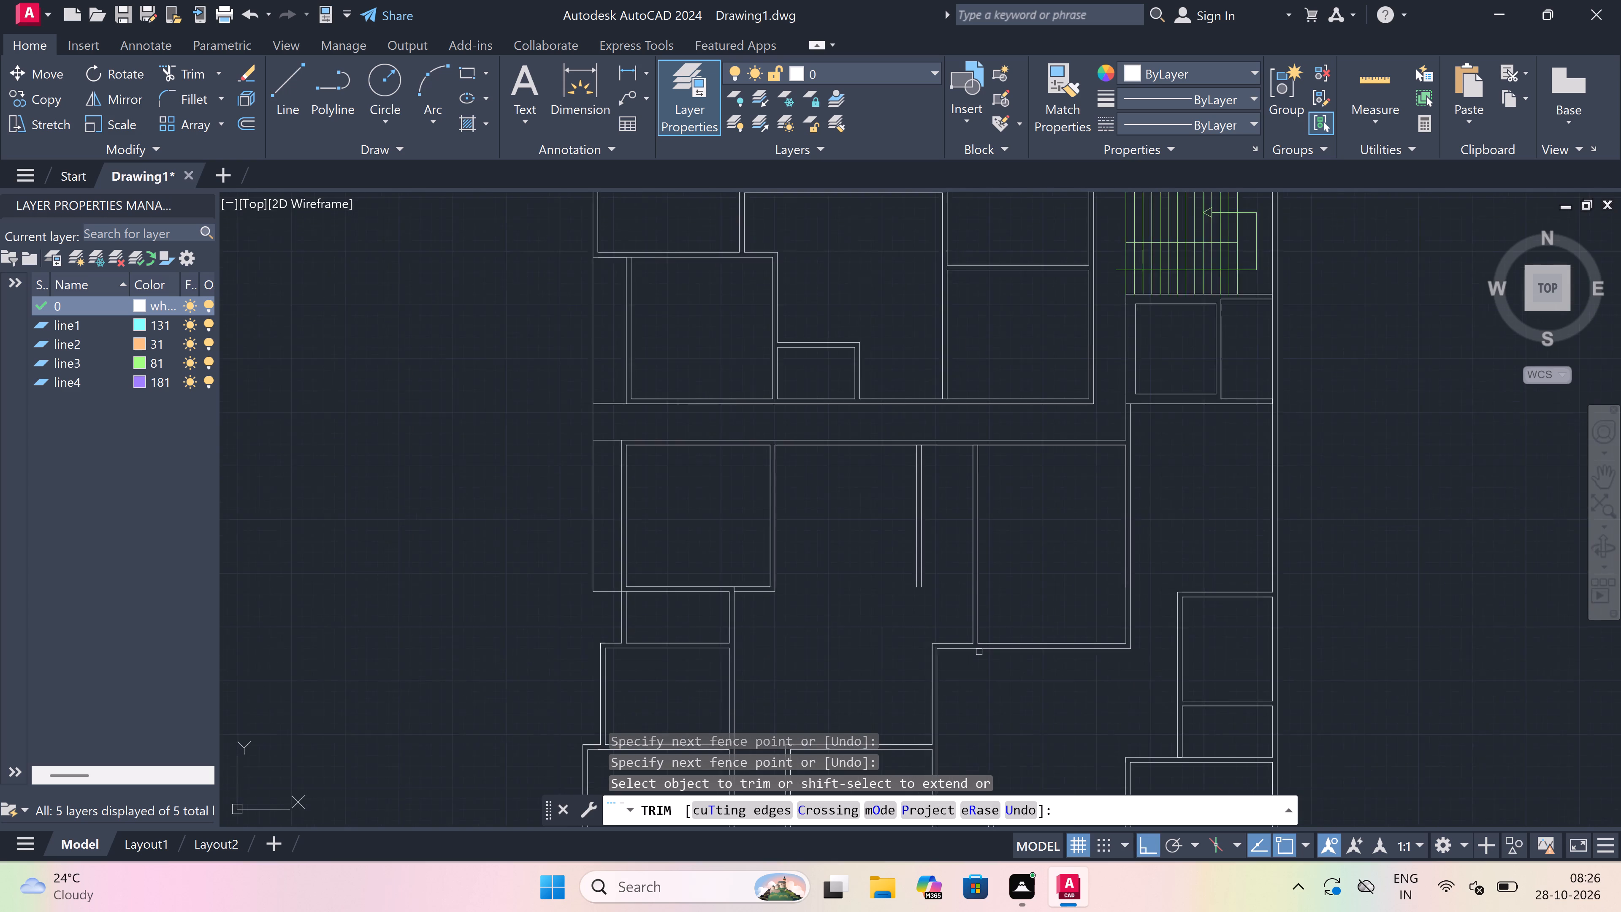
pyautogui.scroll(2, 944, 629)
pyautogui.press('Escape')
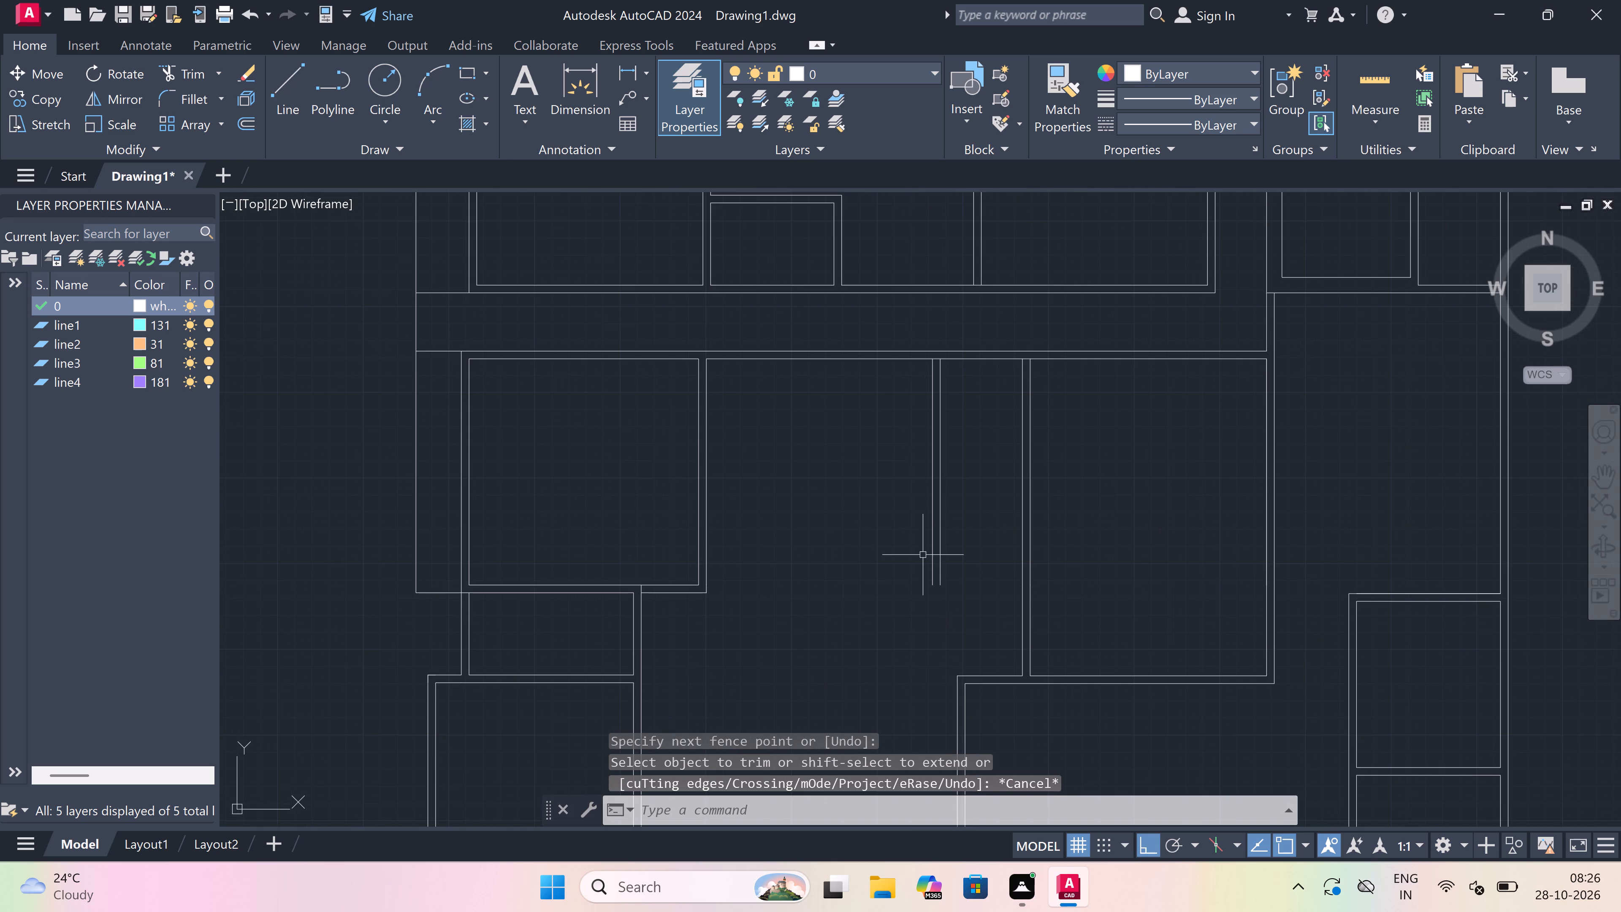
# Trim the vertical wall's stub between the two bottom wall lines of the left room below the corridor.
pyautogui.press('space')
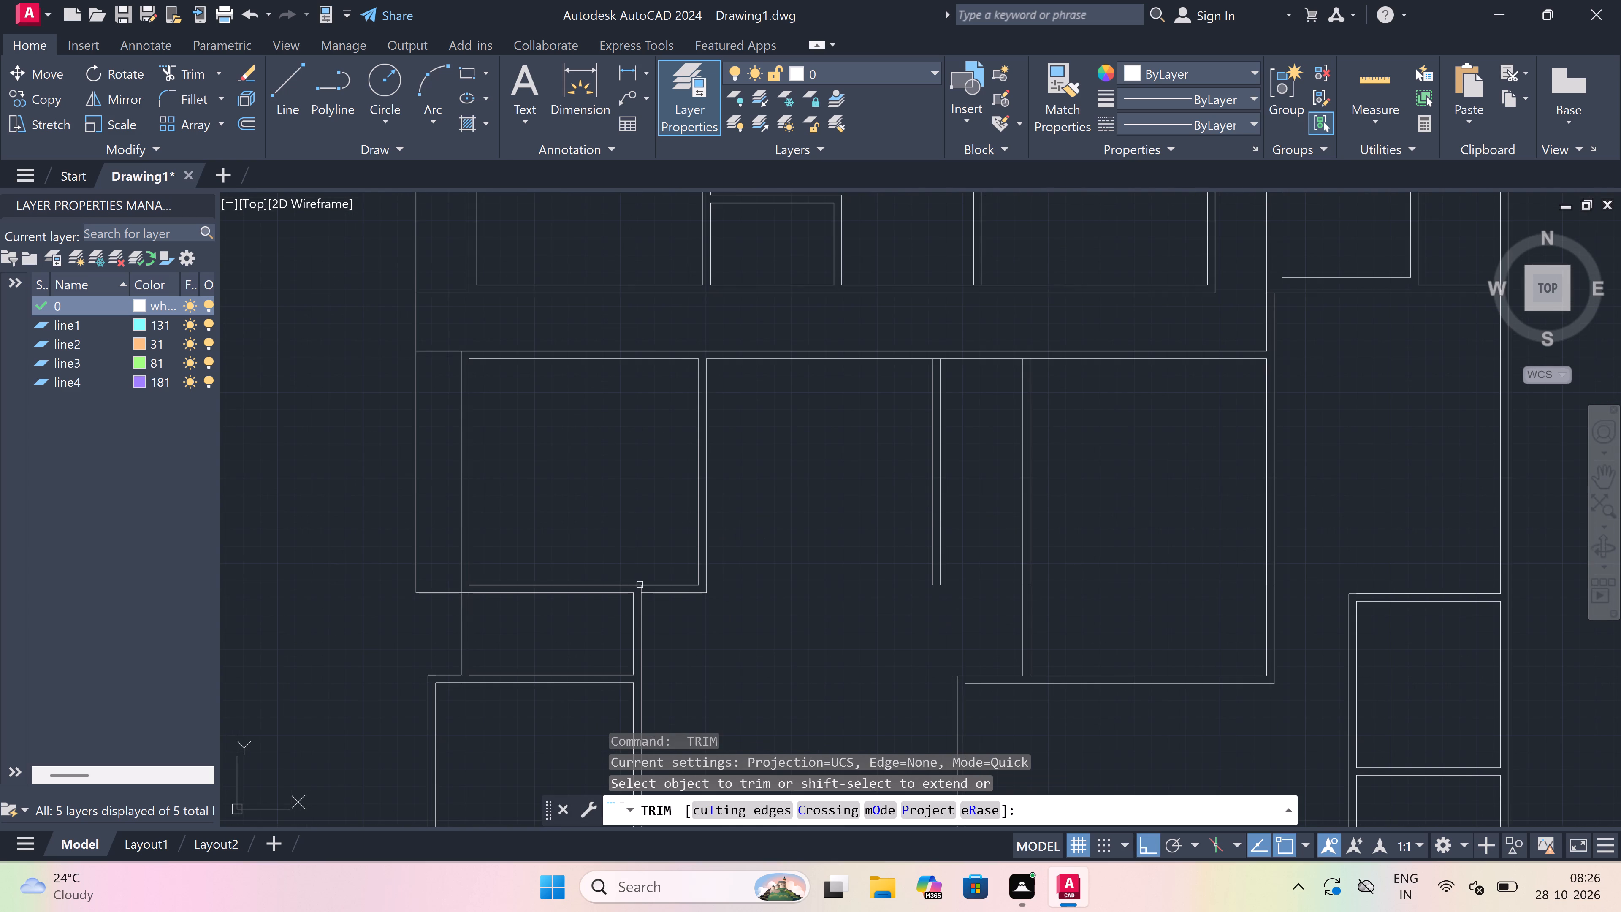
pyautogui.scroll(4, 641, 585)
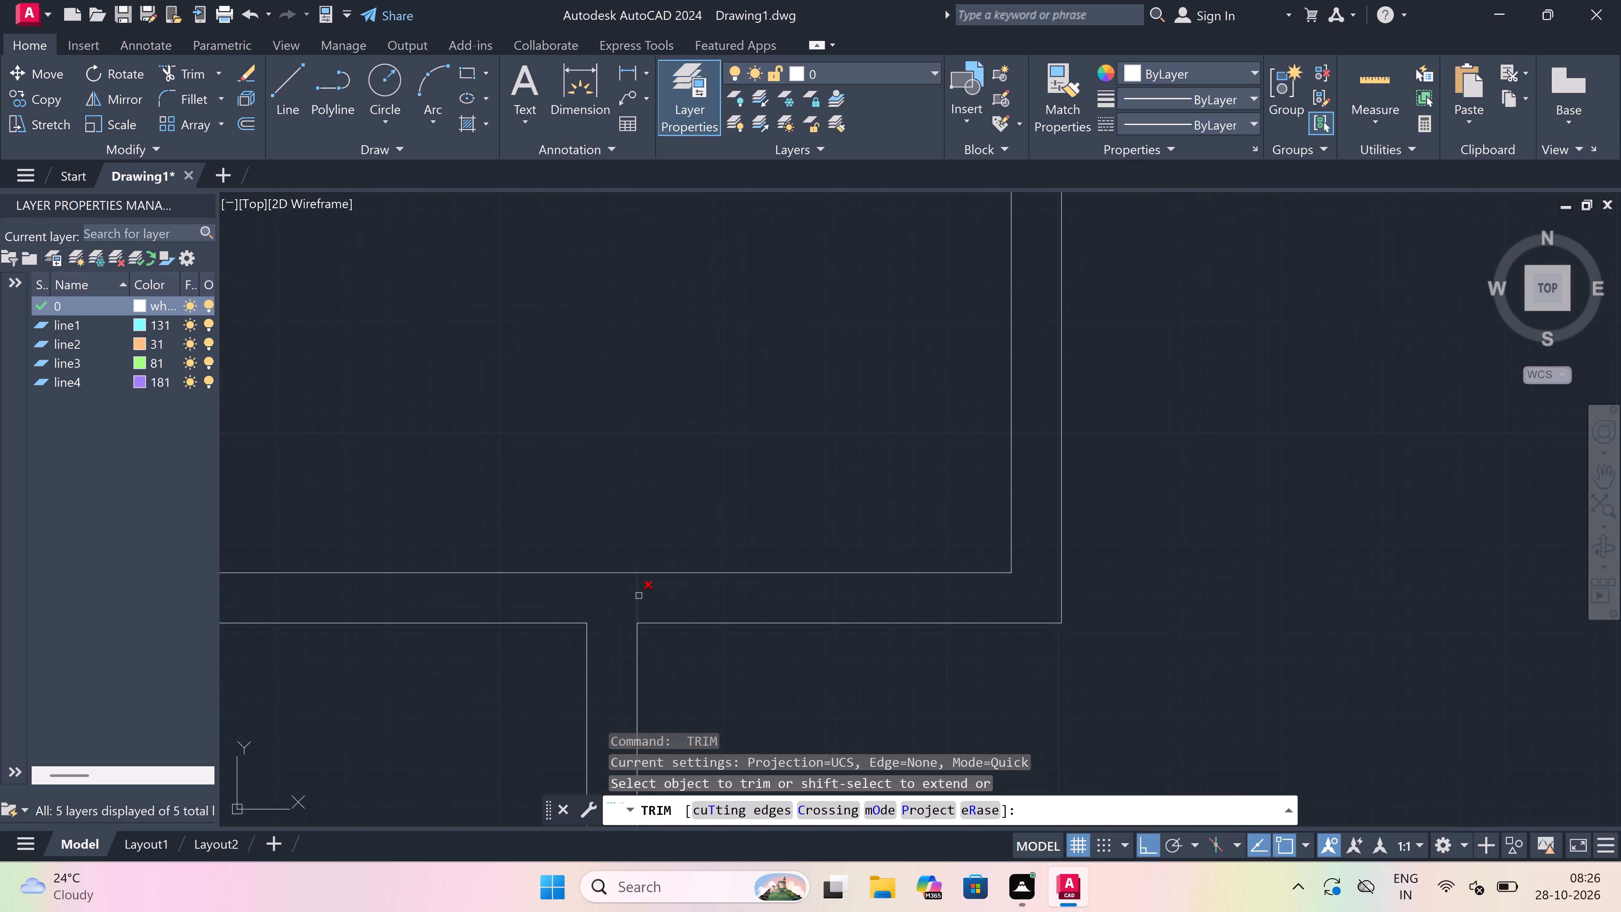
pyautogui.click(639, 593)
pyautogui.scroll(-8, 639, 592)
pyautogui.scroll(2, 670, 565)
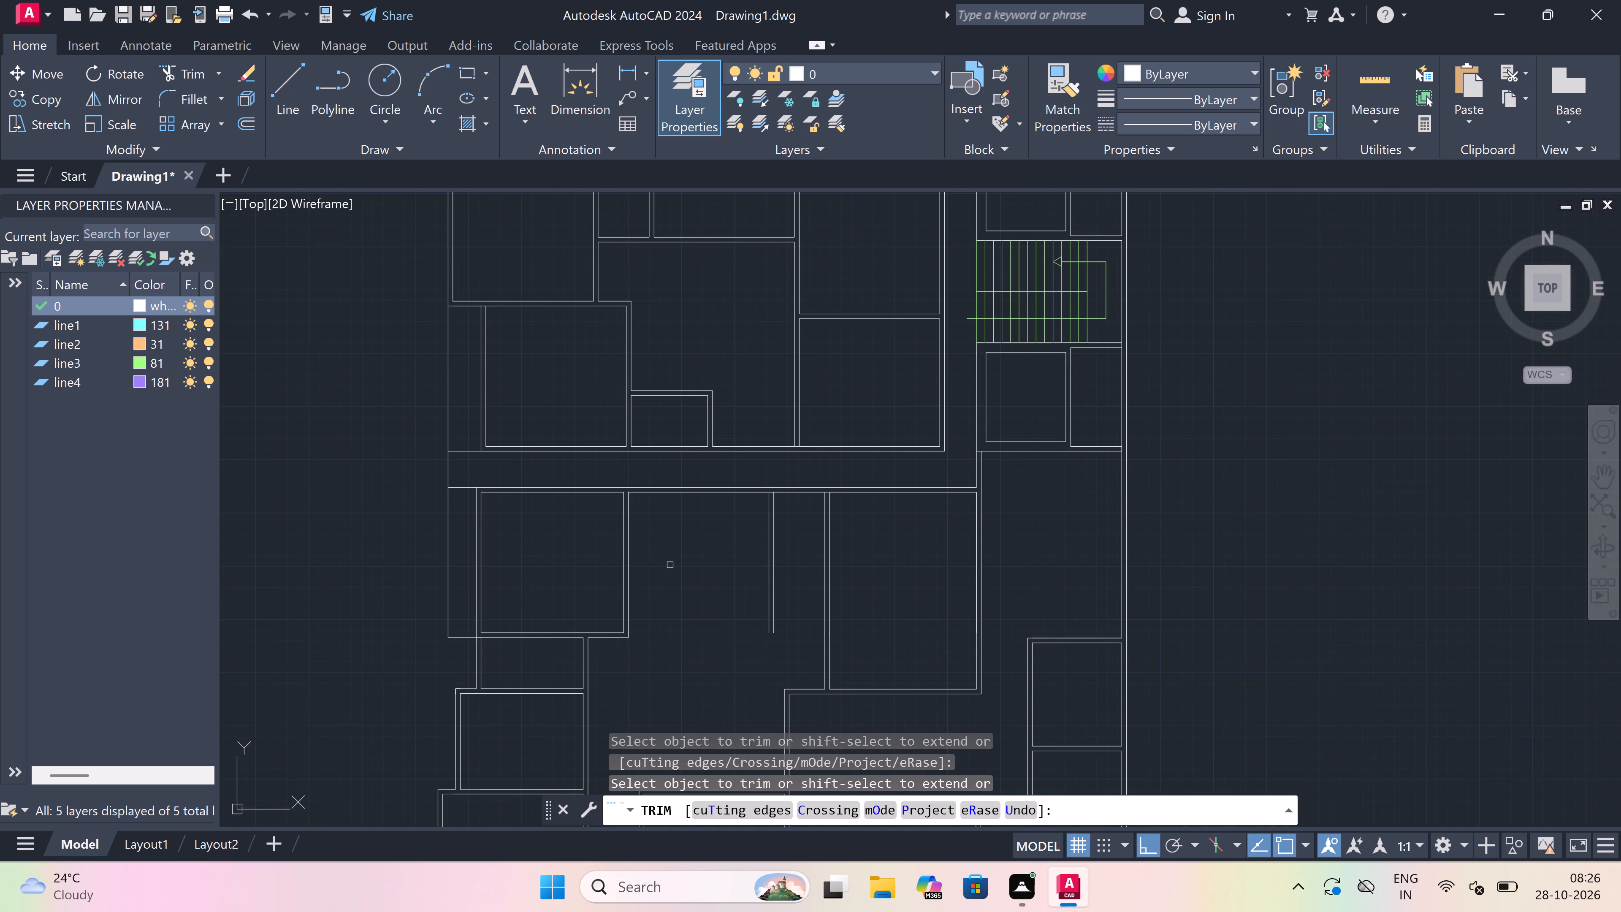
pyautogui.press('Escape')
# Trim the corridor's lower wall inner line between the two lines of the open-ended partition and of the 15'5" room's left wall.
pyautogui.scroll(-3, 670, 565)
pyautogui.scroll(3, 663, 584)
pyautogui.scroll(1, 684, 557)
pyautogui.press('space')
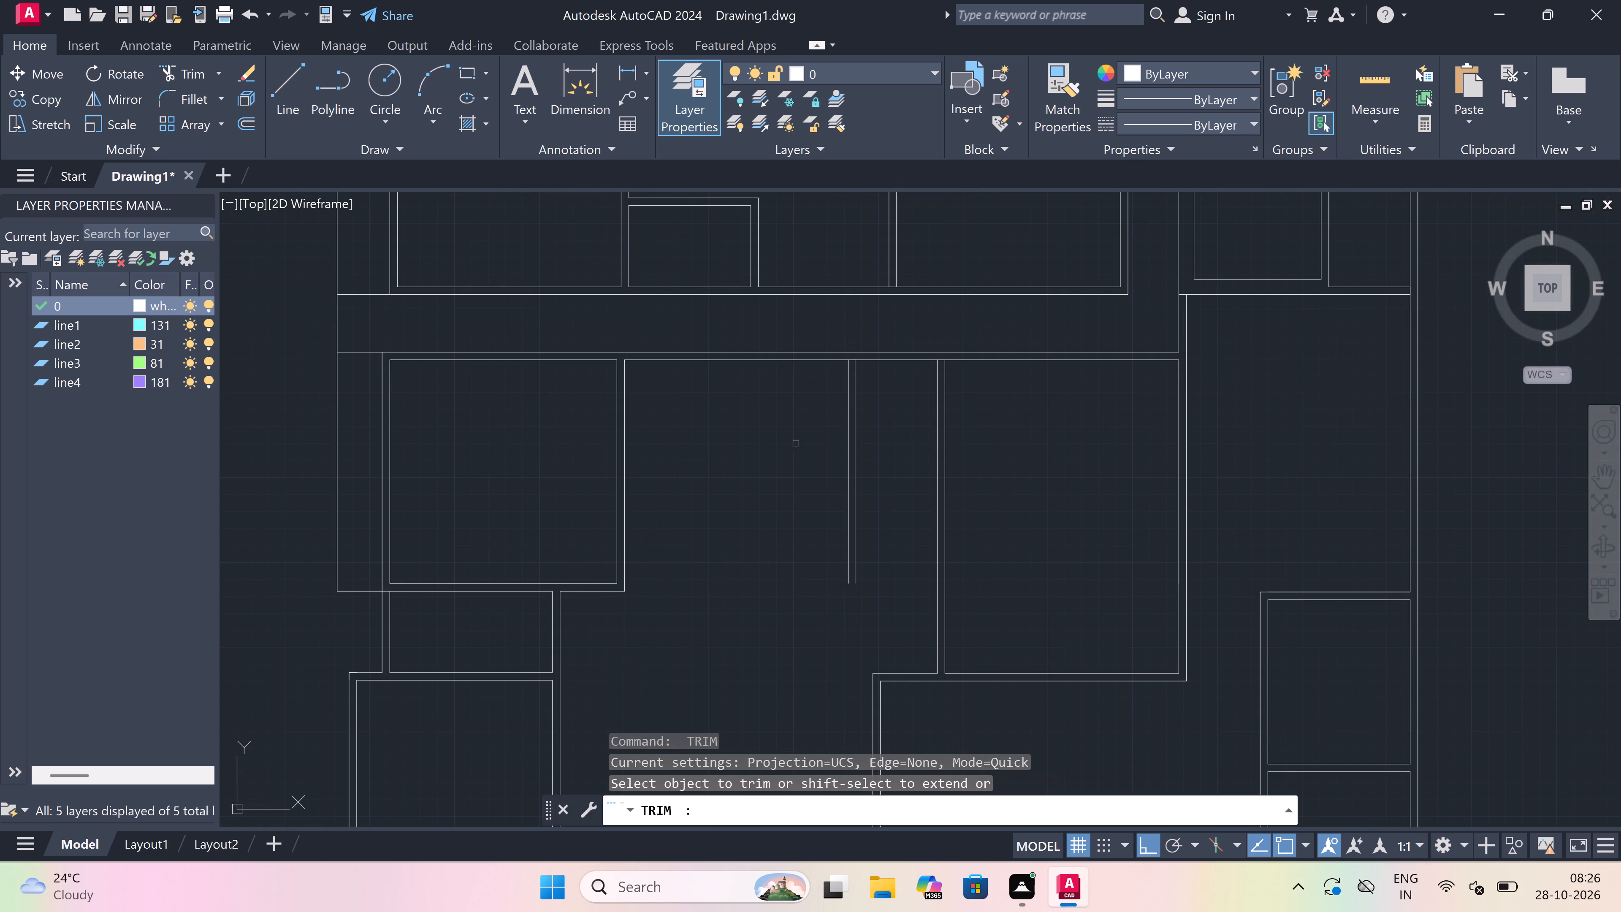
pyautogui.scroll(4, 850, 348)
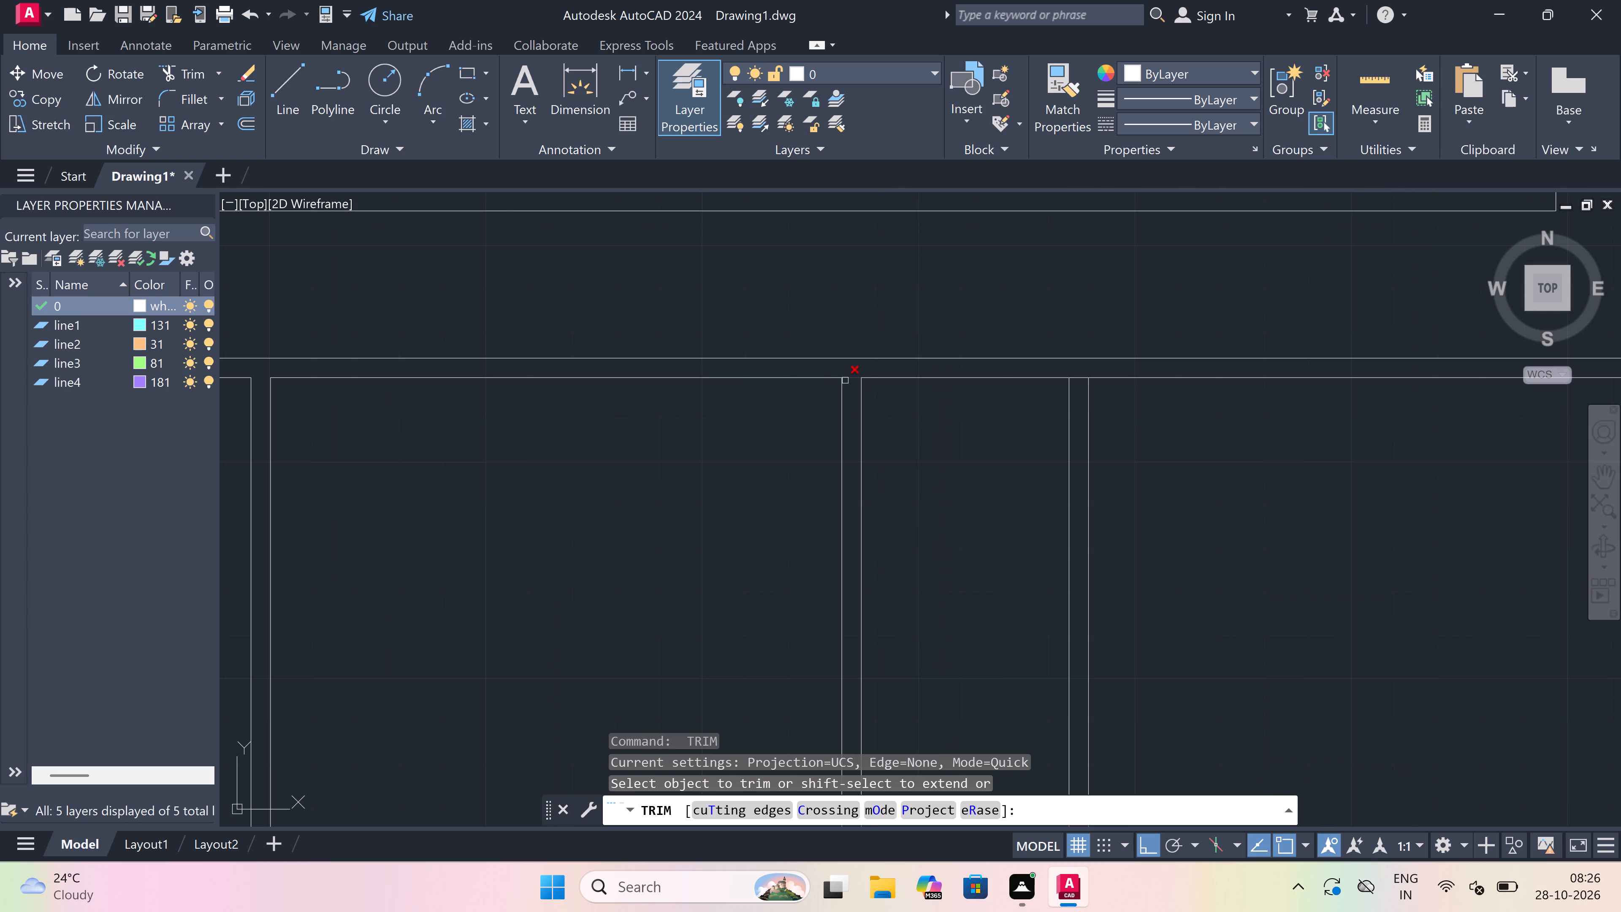
pyautogui.click(856, 366)
pyautogui.click(850, 380)
pyautogui.scroll(-5, 850, 380)
pyautogui.scroll(4, 945, 370)
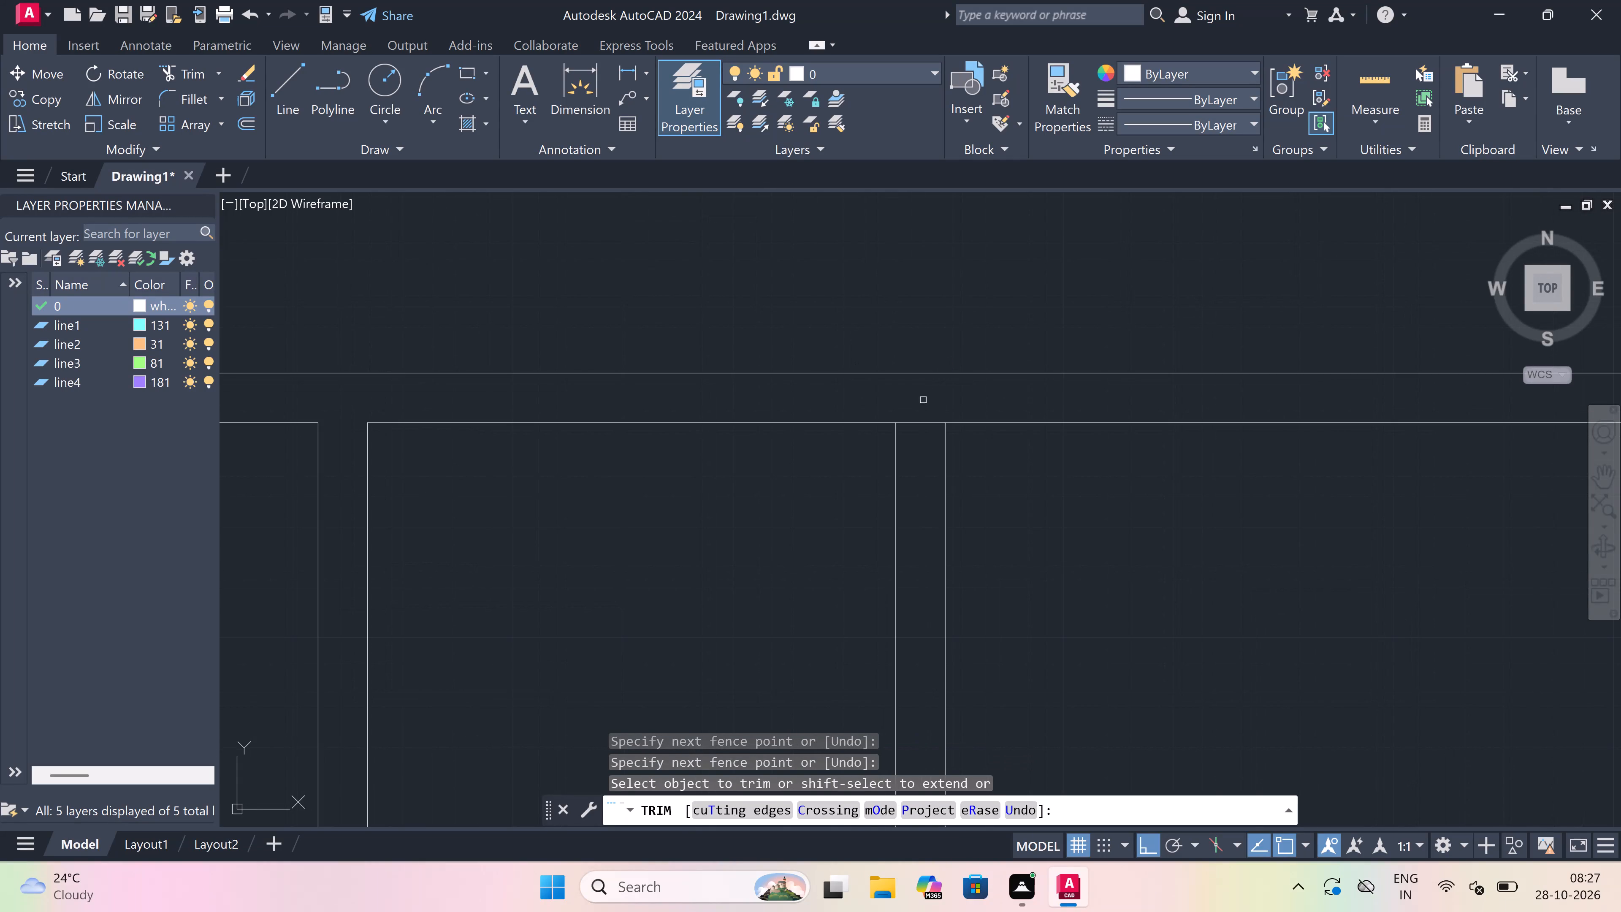
pyautogui.click(917, 409)
pyautogui.click(916, 452)
pyautogui.scroll(-6, 917, 449)
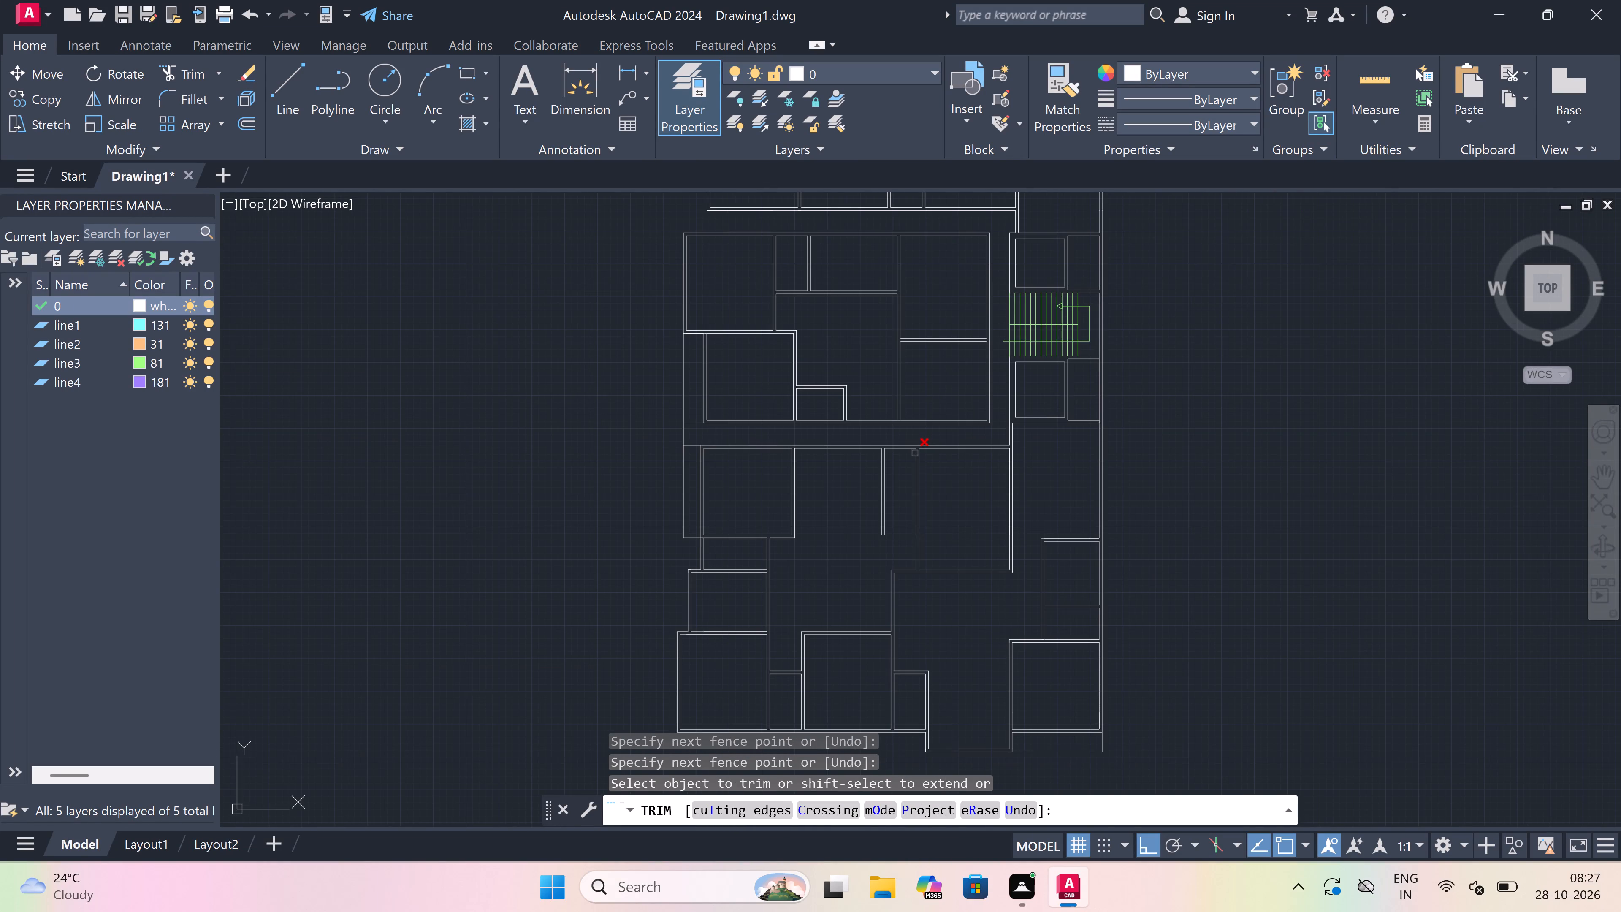
pyautogui.scroll(2, 835, 483)
pyautogui.press('Escape')
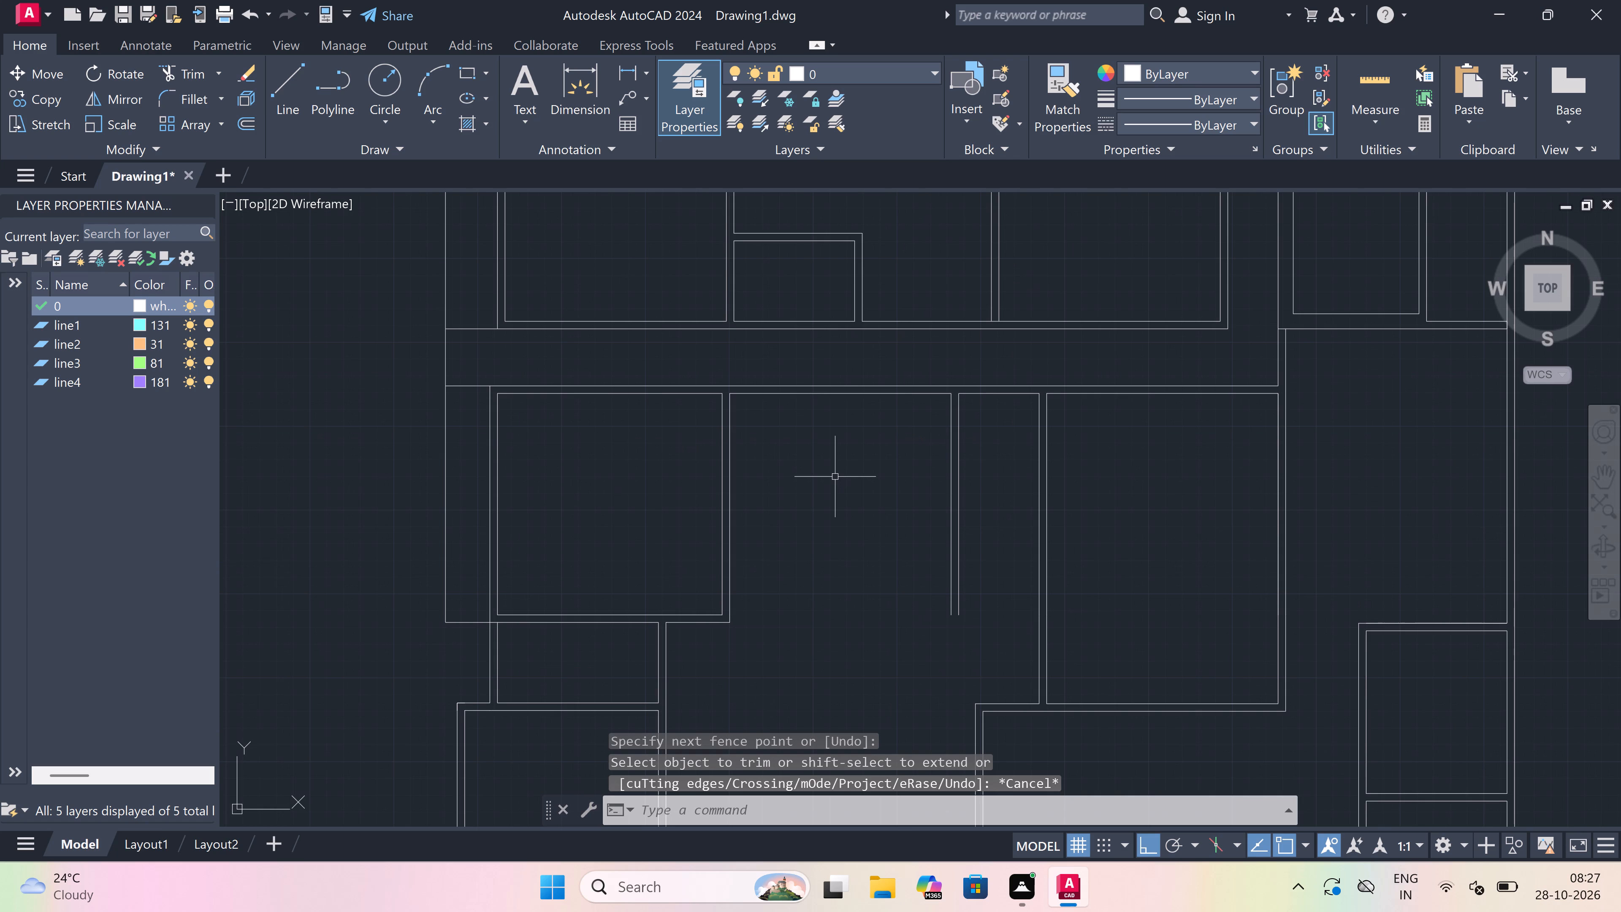
# Extend the left room's two bottom wall lines across to the partition and neighbouring room wall, and the partition's right line down to meet them.
pyautogui.scroll(1, 835, 473)
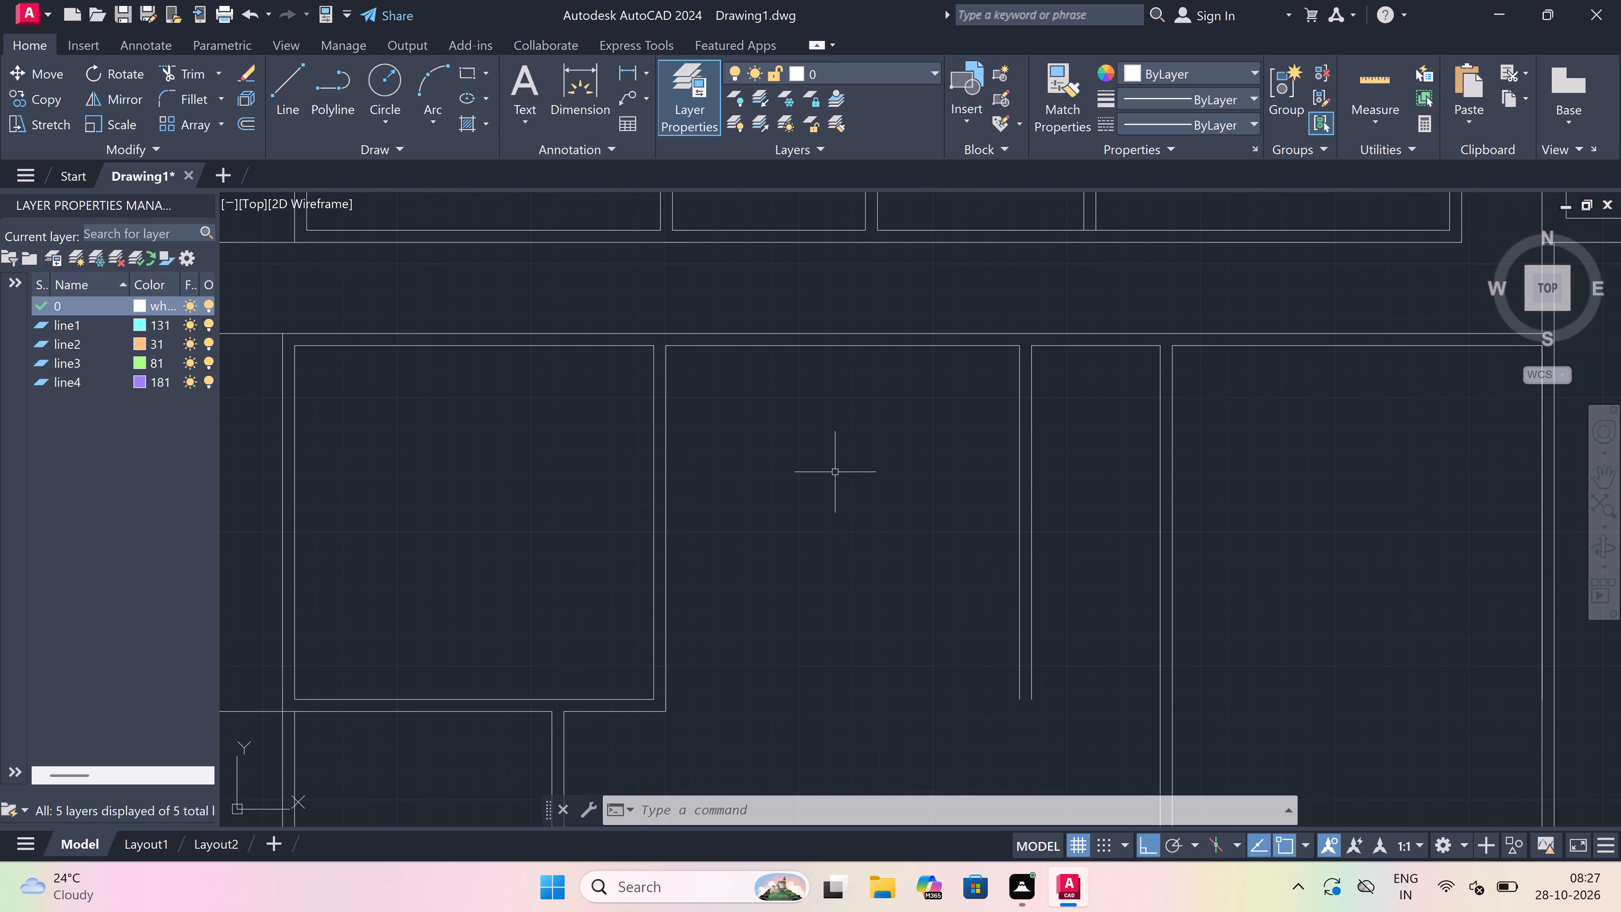
pyautogui.scroll(-3, 835, 472)
pyautogui.scroll(1, 835, 506)
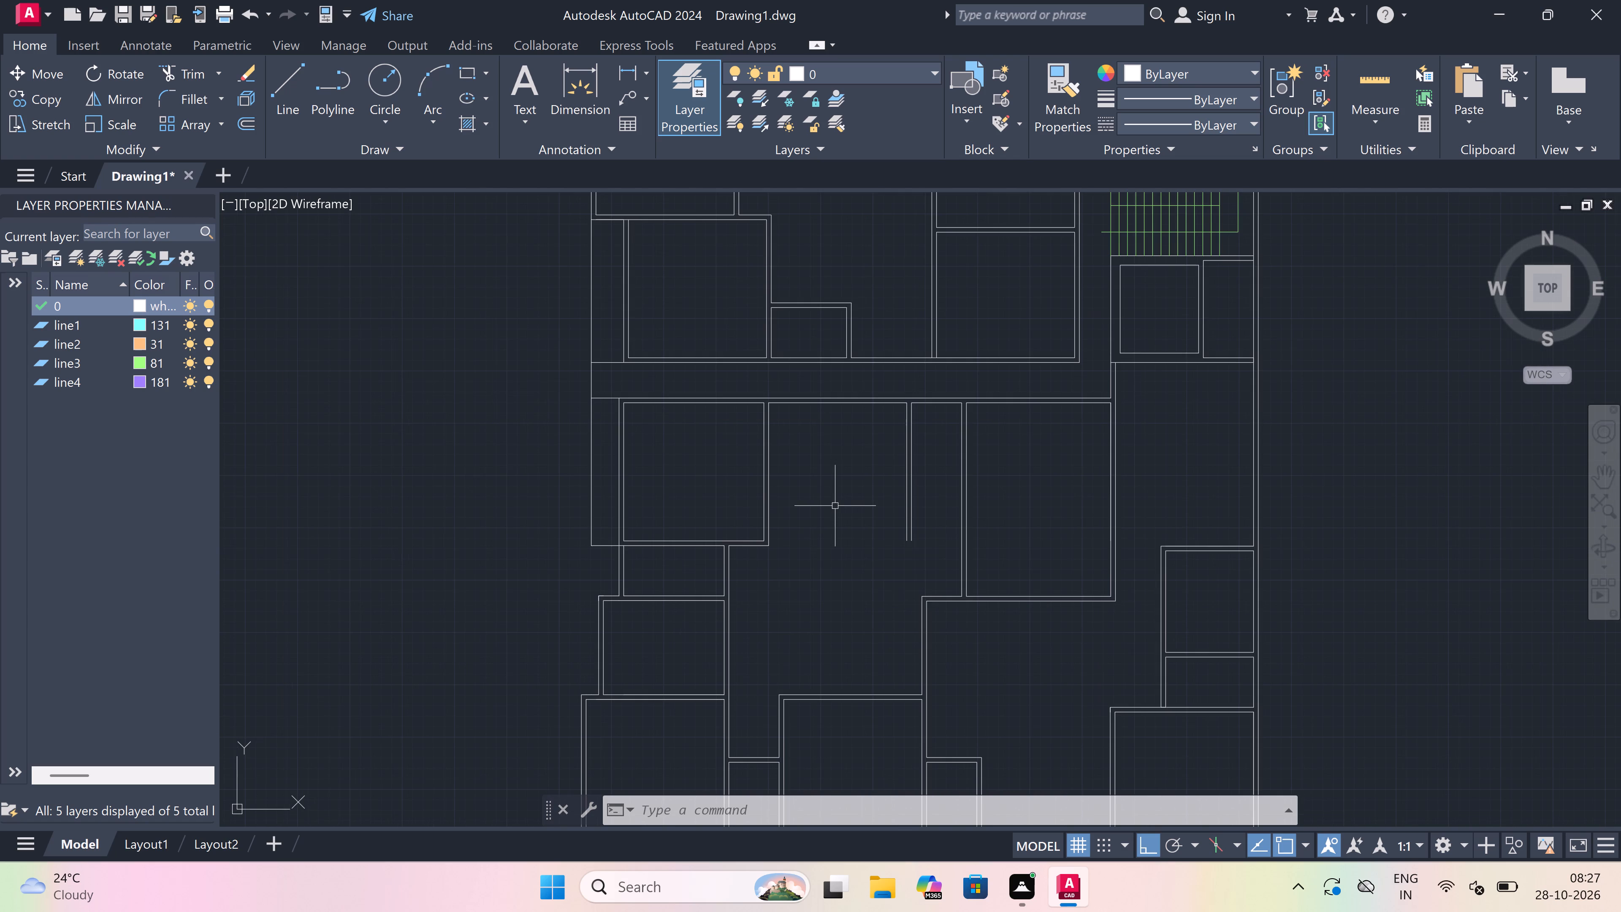
pyautogui.scroll(2, 835, 515)
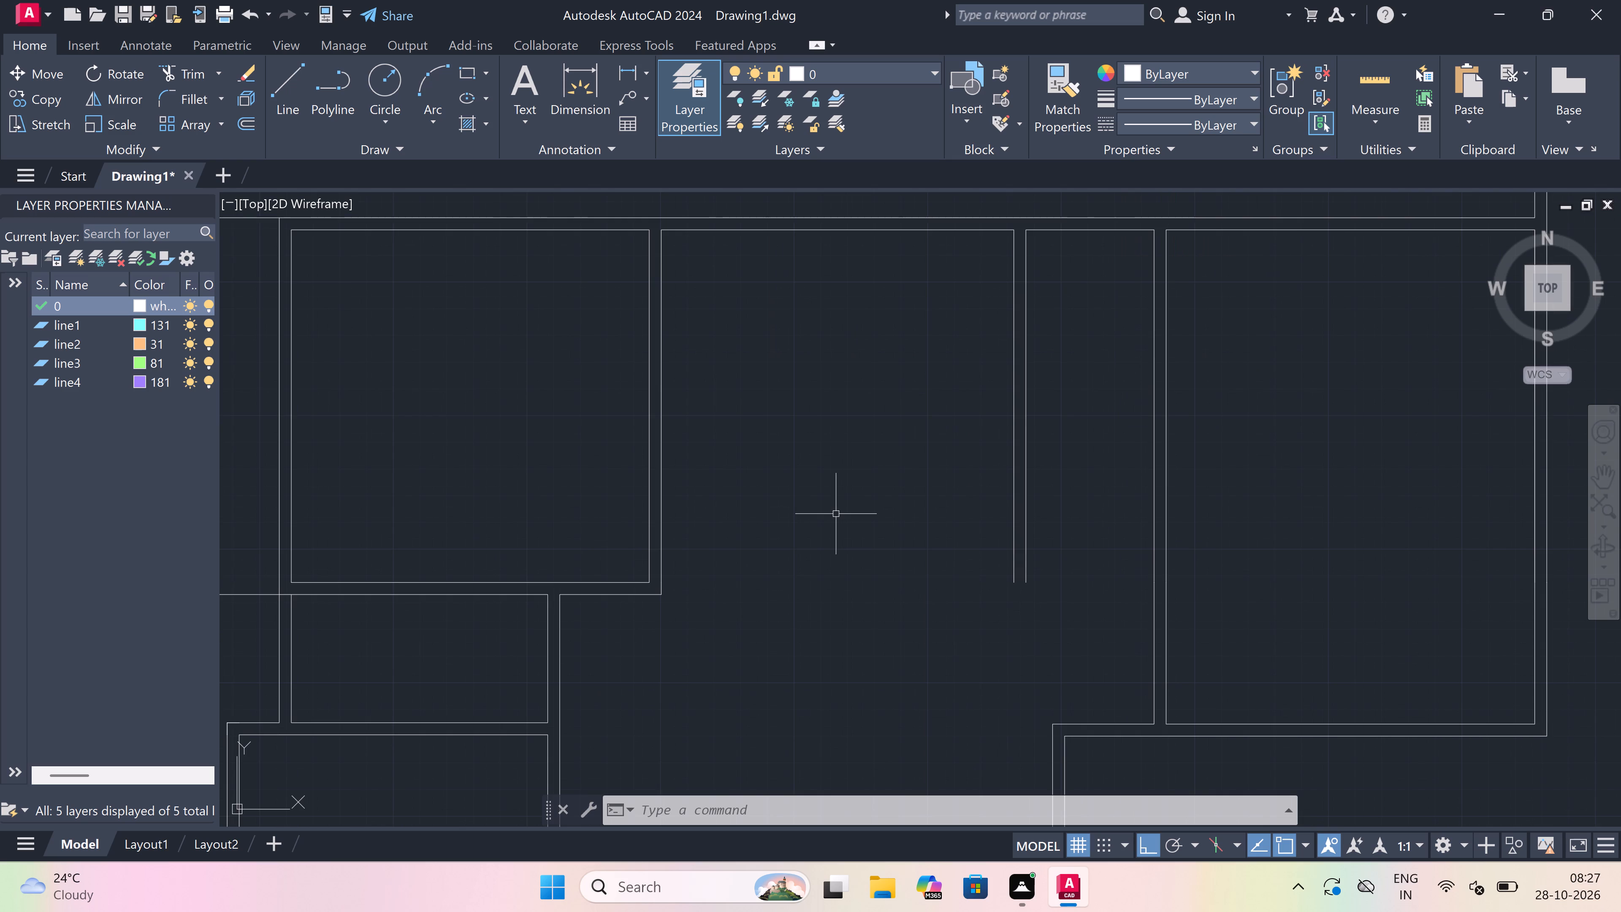
pyautogui.scroll(1, 836, 514)
pyautogui.write('ex')
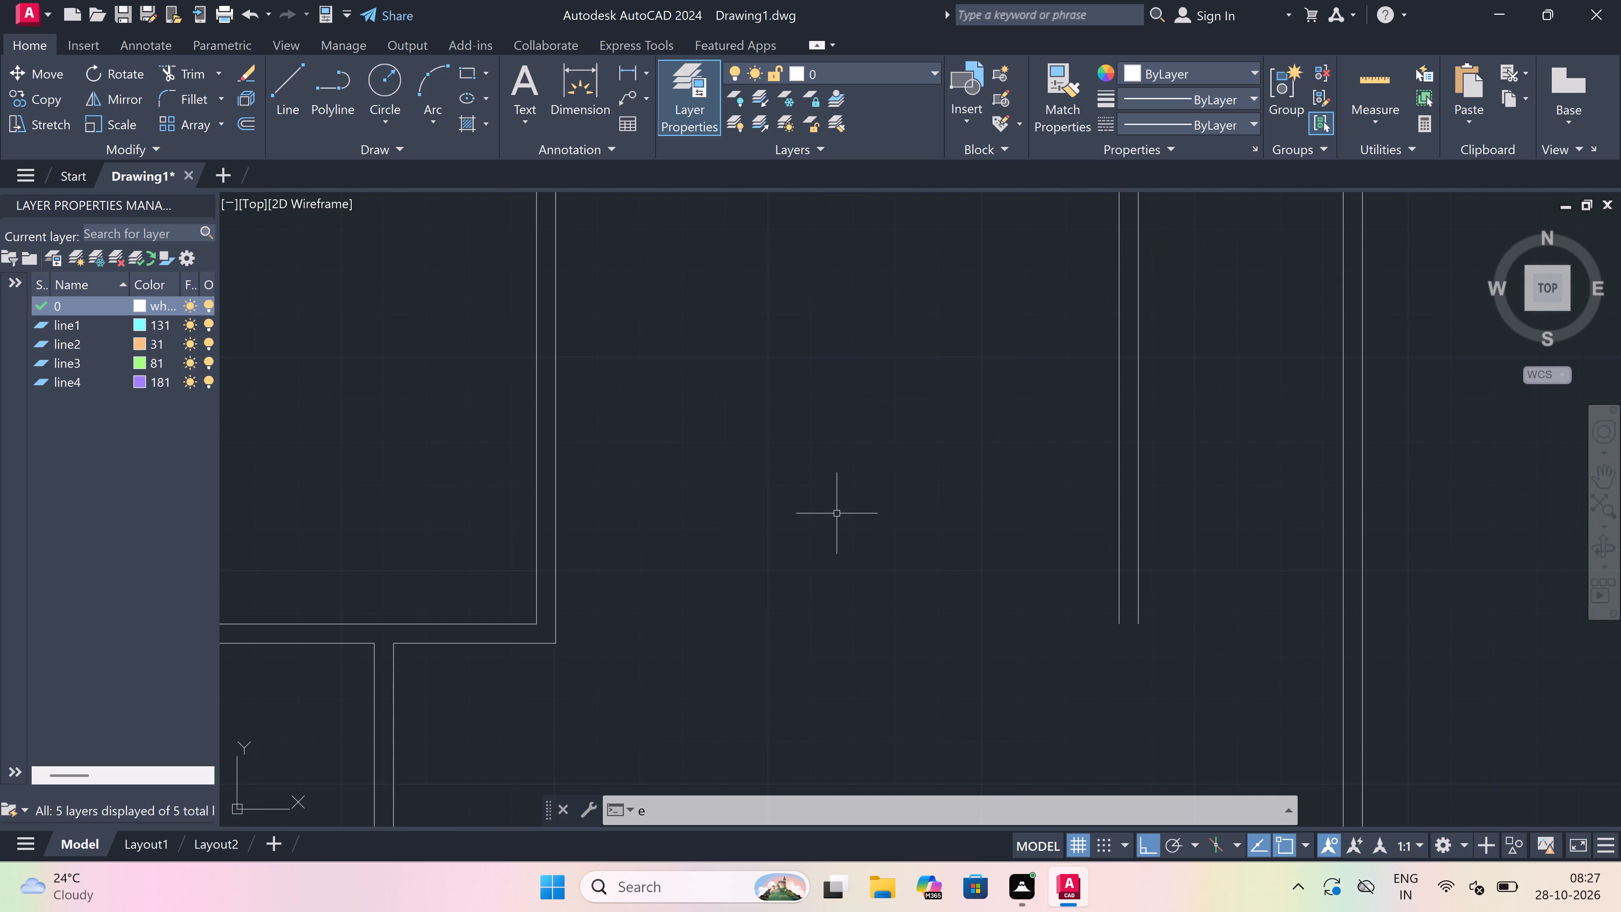
pyautogui.press('space')
pyautogui.scroll(-1, 527, 684)
pyautogui.click(513, 670)
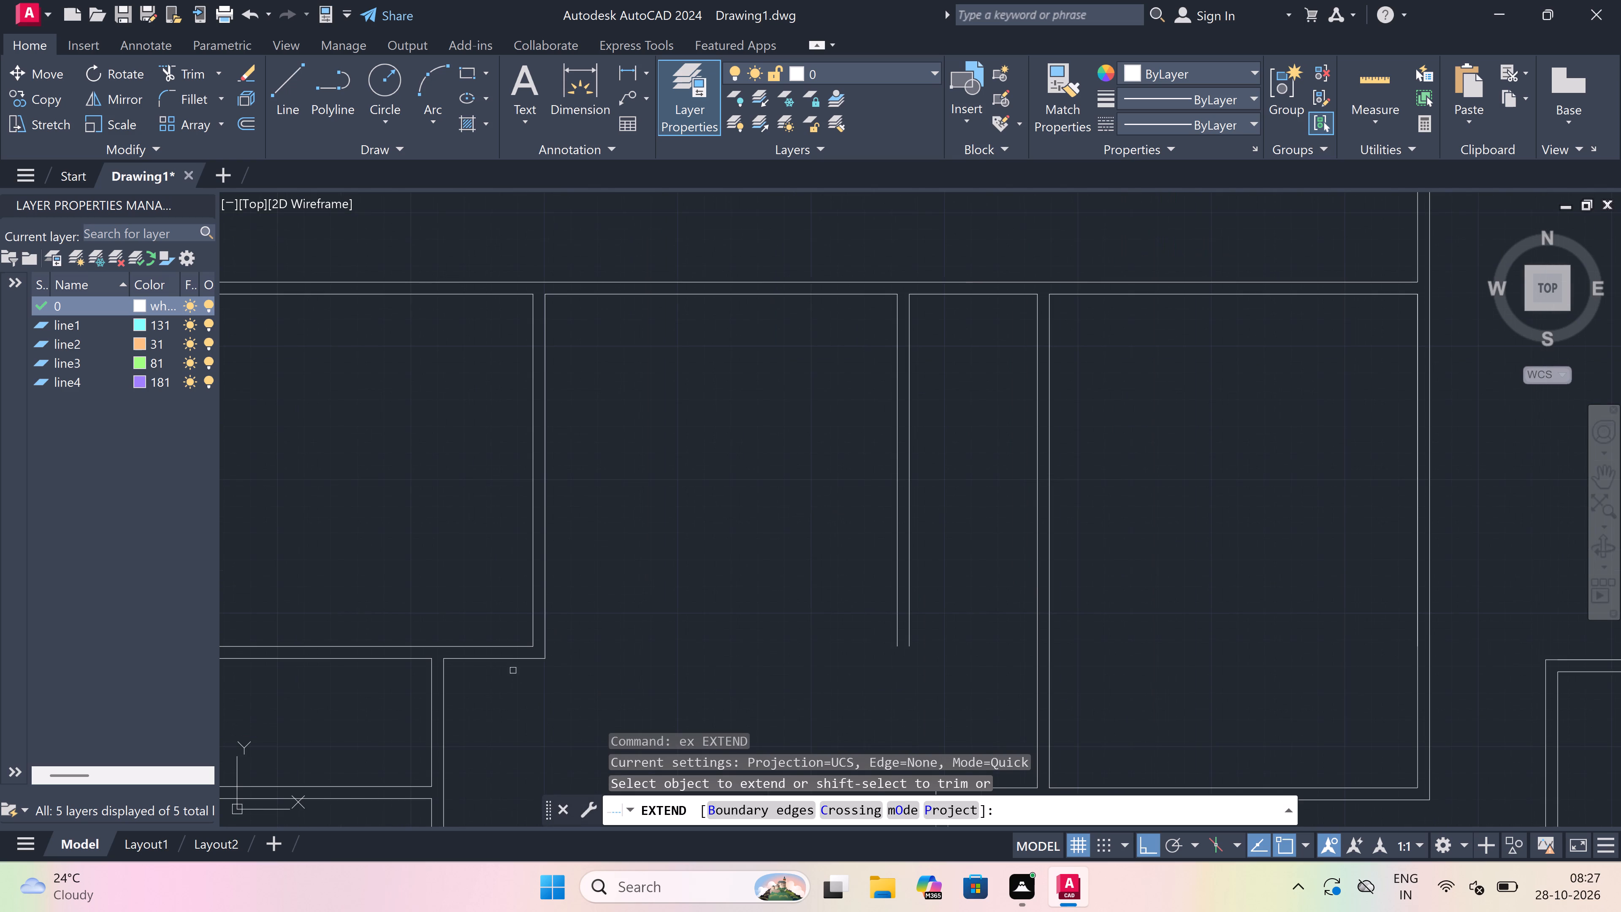
pyautogui.click(512, 633)
pyautogui.moveTo(515, 689); pyautogui.dragTo(514, 674)
pyautogui.click(508, 601)
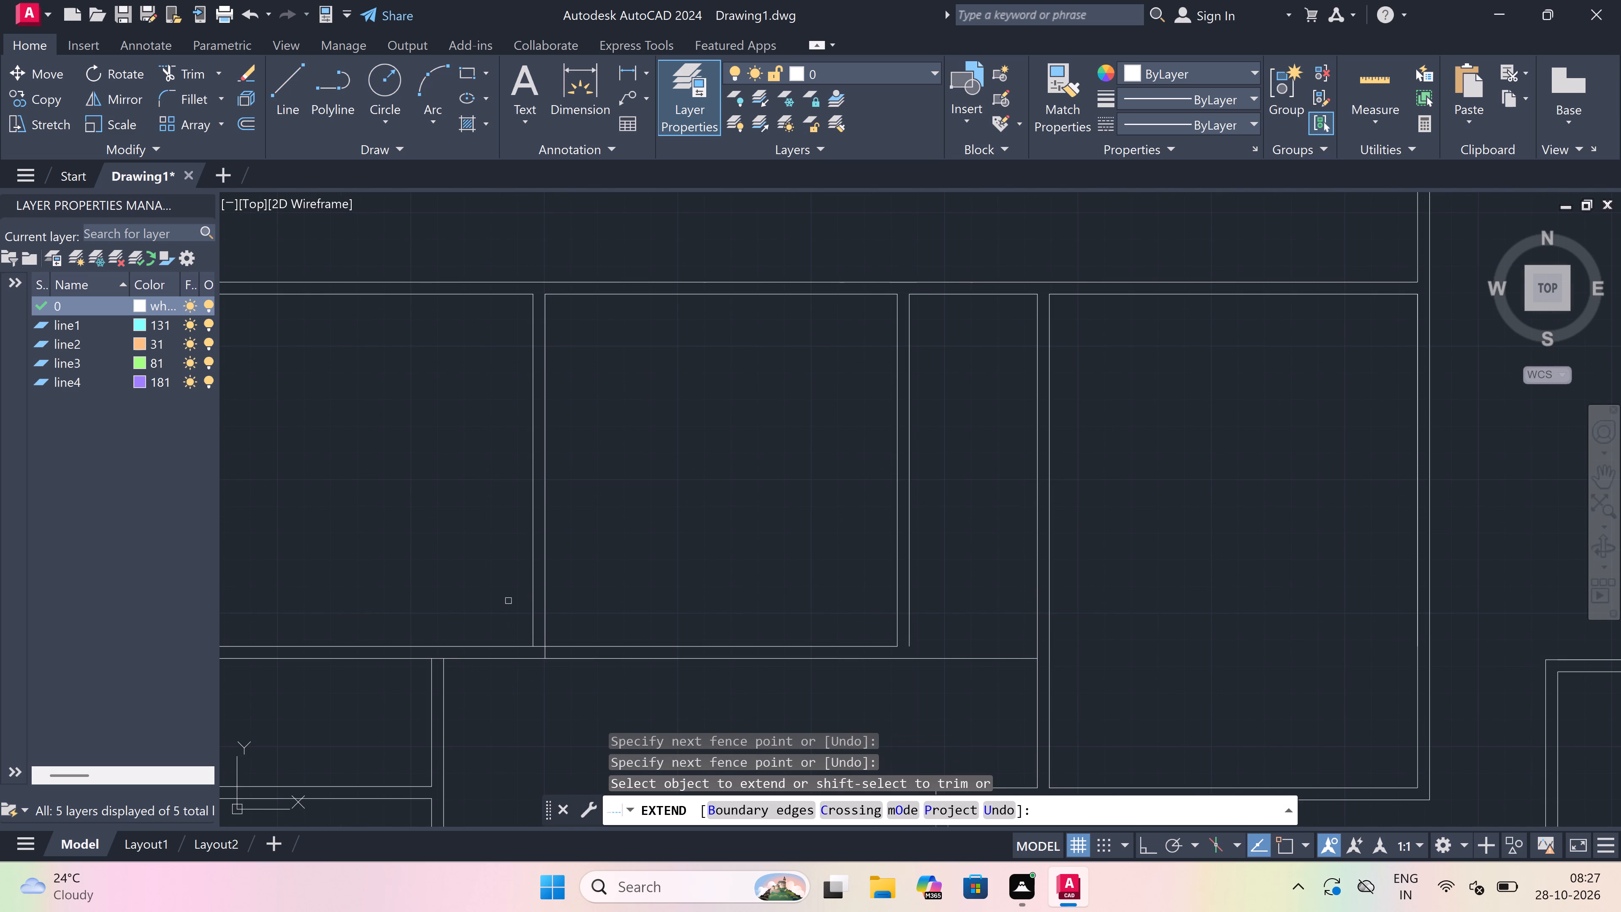
pyautogui.click(908, 628)
pyautogui.press('Escape')
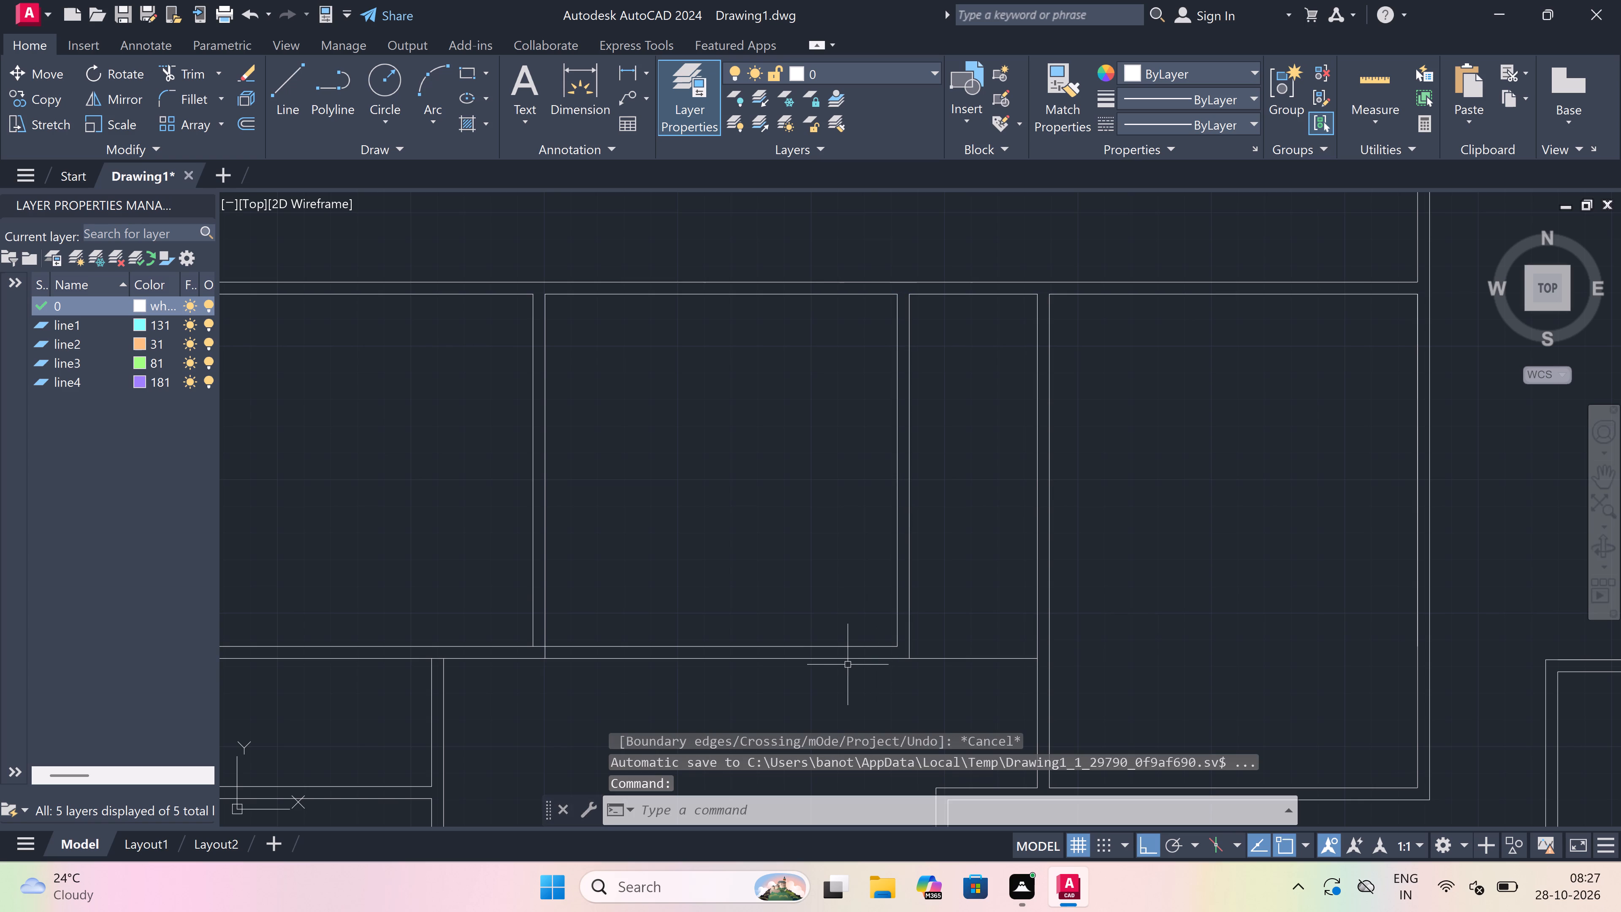
# Trim the bottom wall lines of the two rooms below the corridor at both partition junctions, including the vertical stub between them.
pyautogui.press('t')
pyautogui.press('r')
pyautogui.press('space')
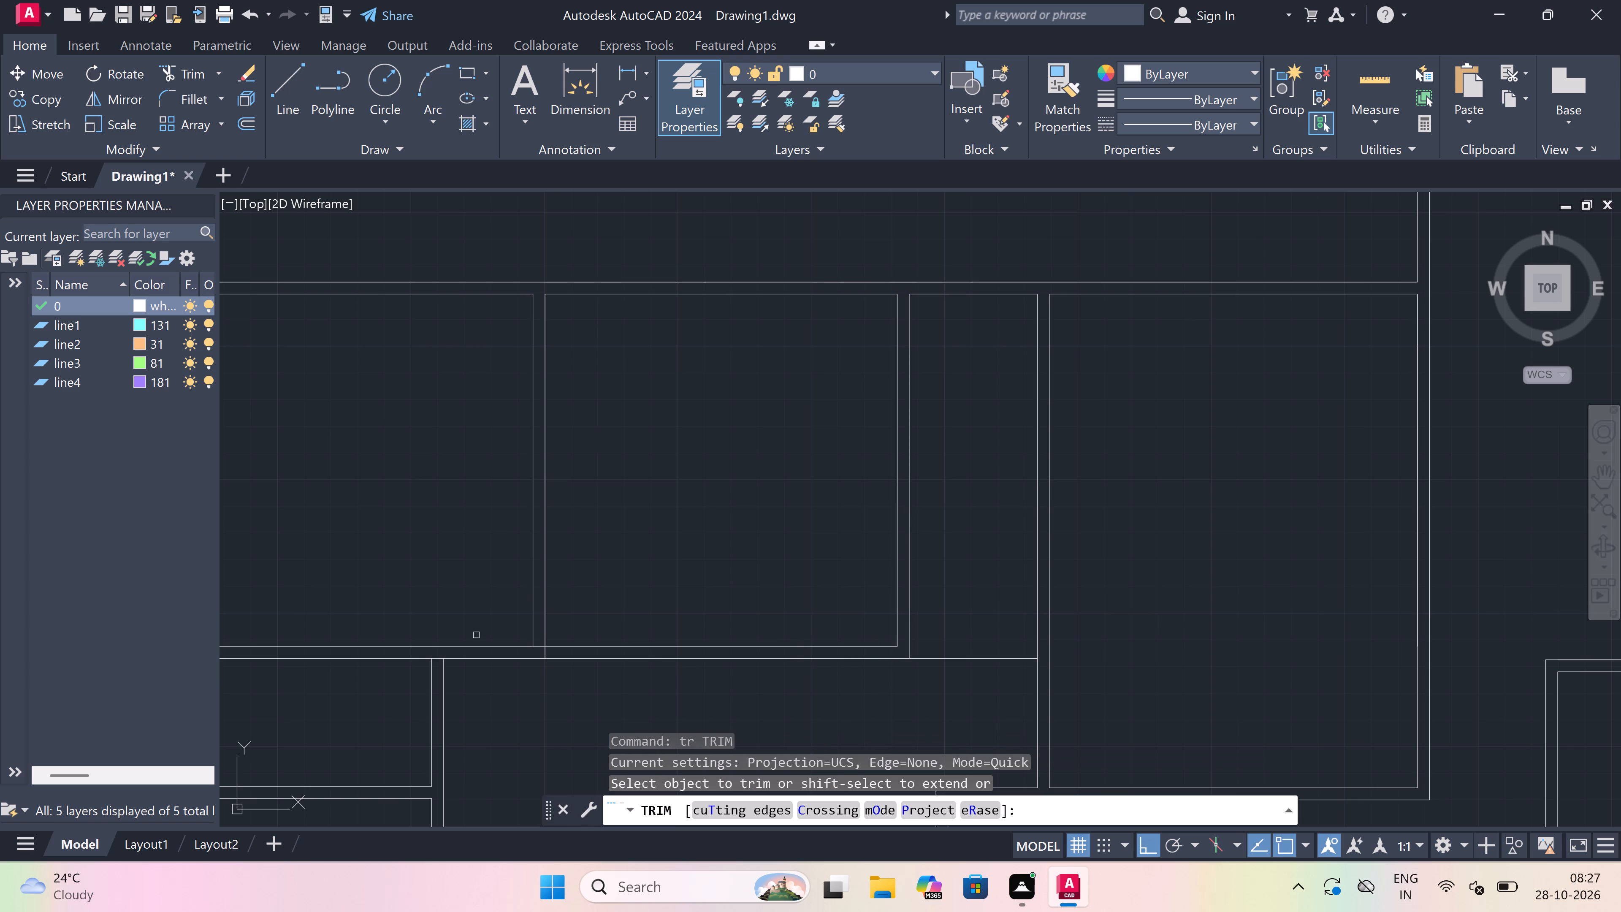
pyautogui.scroll(2, 435, 663)
pyautogui.click(436, 657)
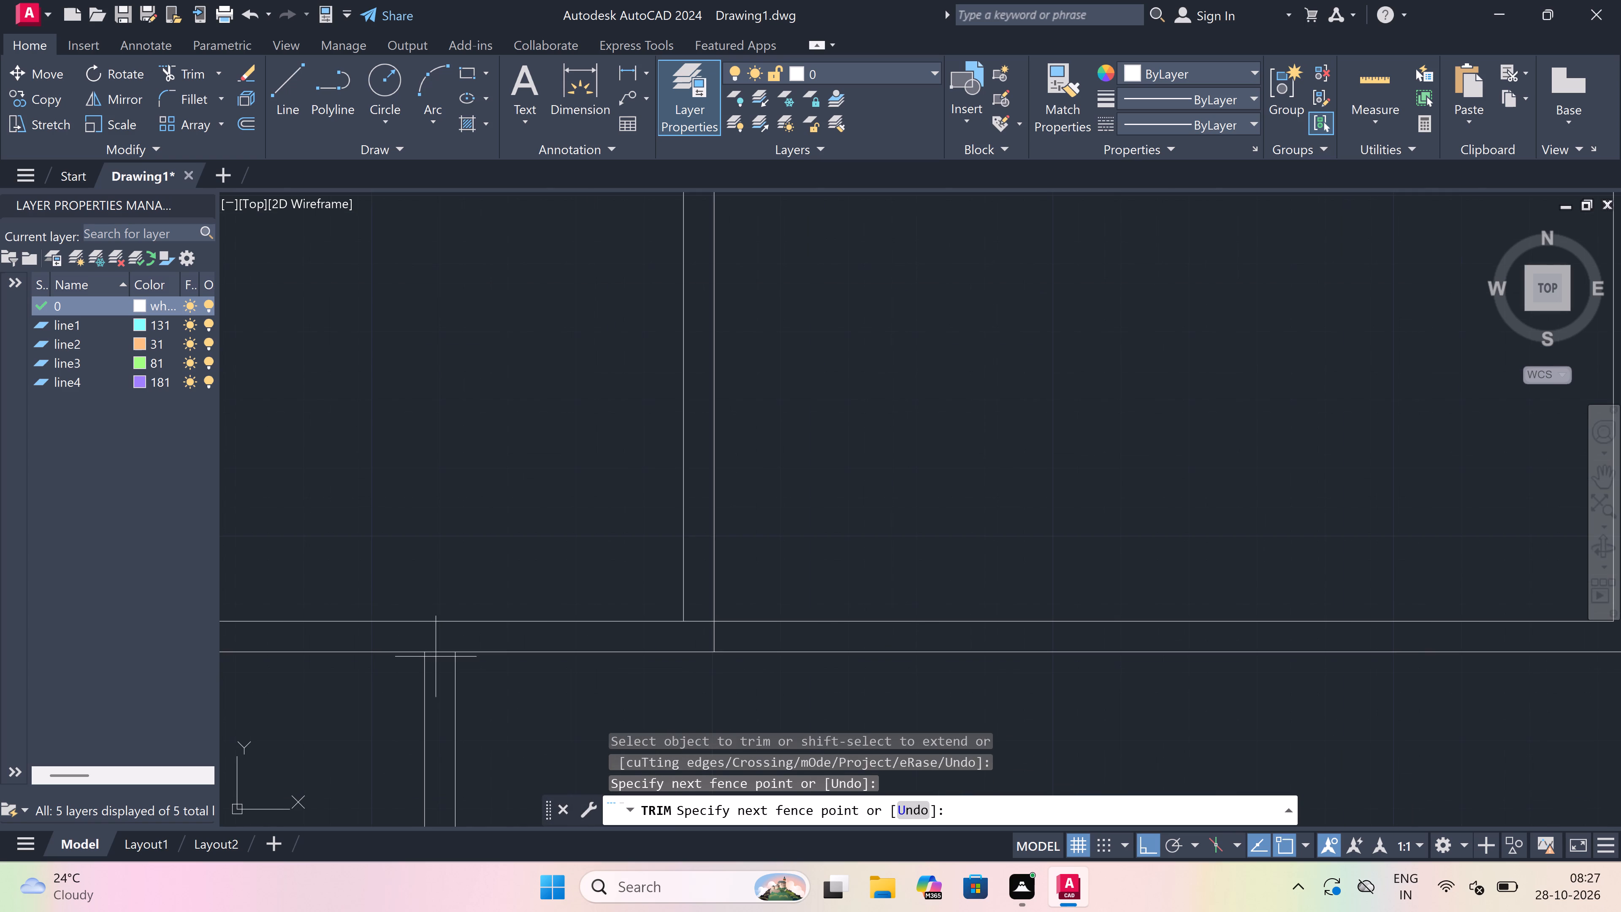
pyautogui.click(439, 648)
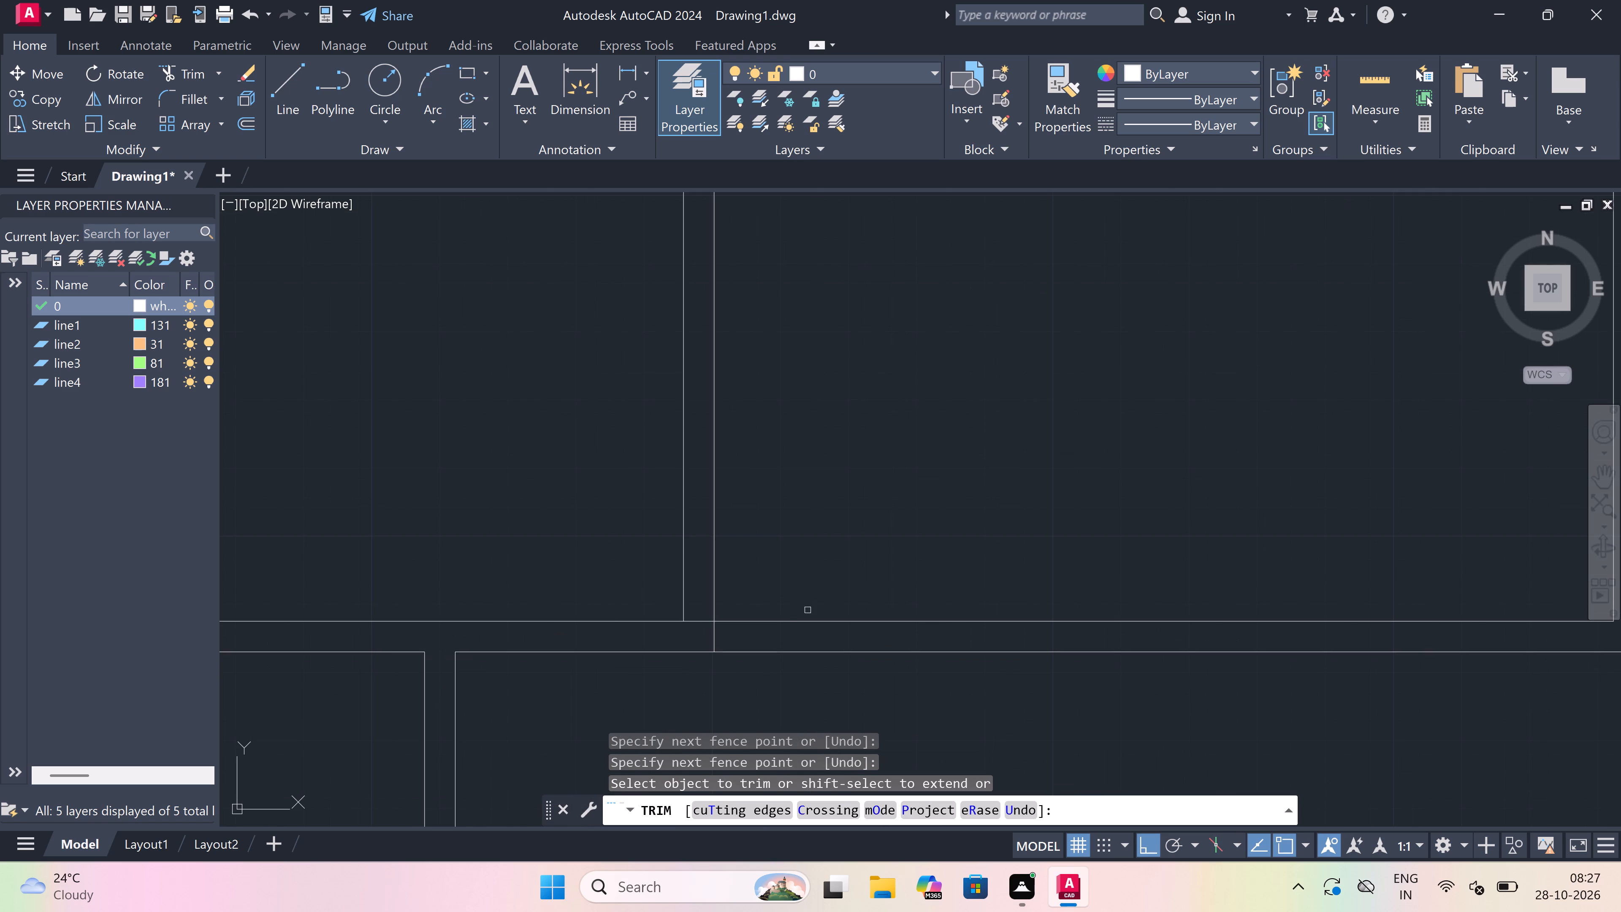
pyautogui.click(709, 629)
pyautogui.click(709, 608)
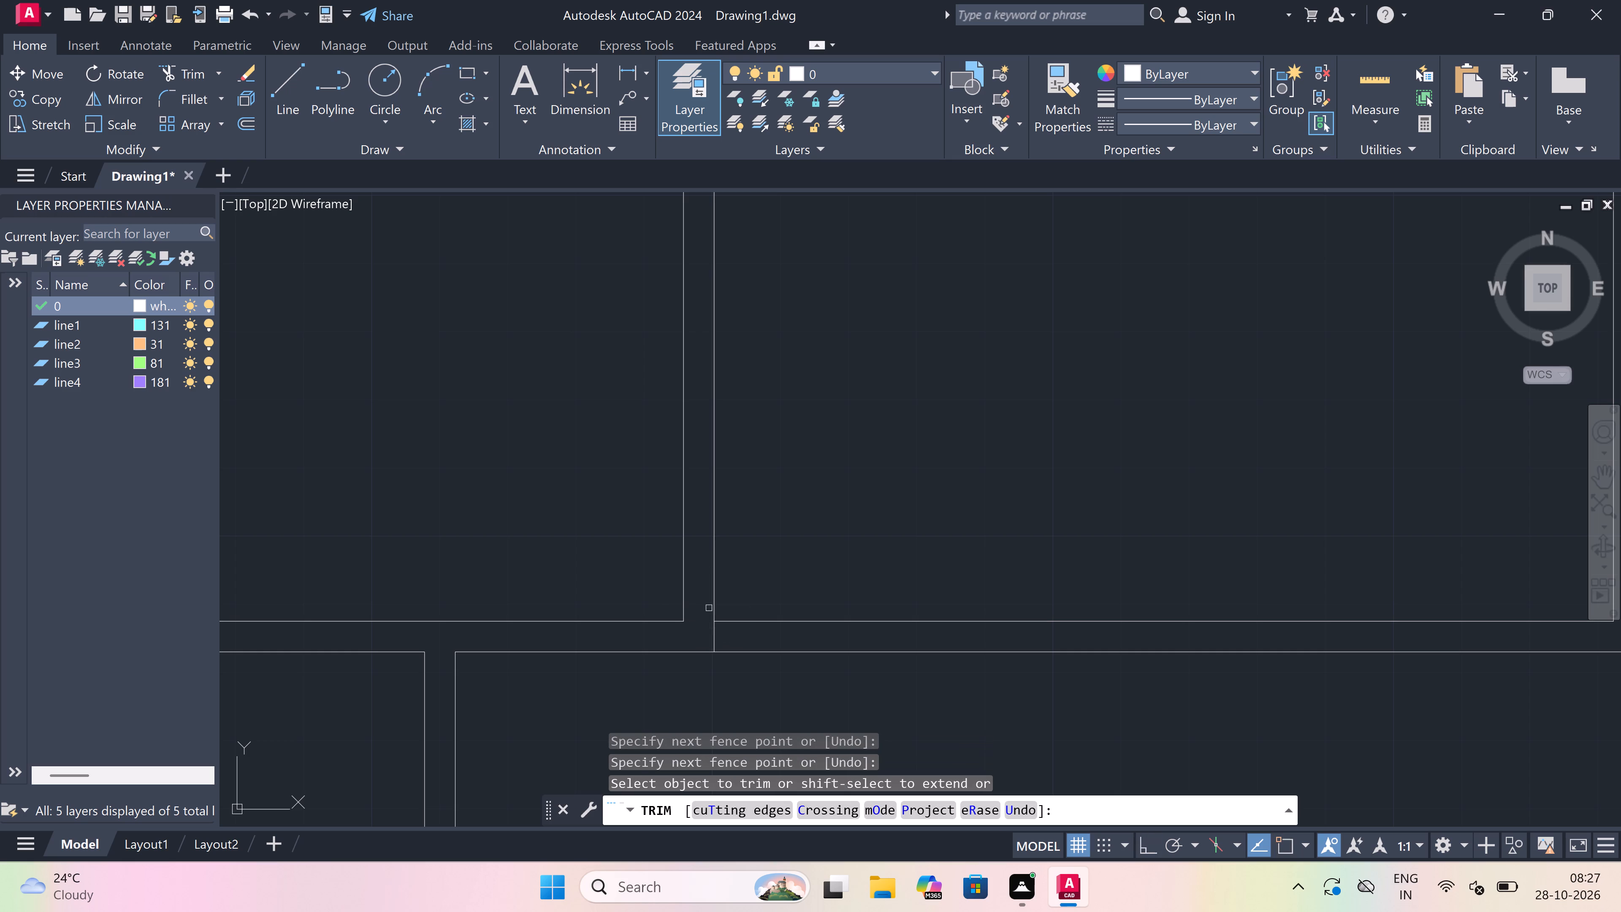
pyautogui.click(710, 631)
pyautogui.click(725, 638)
pyautogui.scroll(-3, 726, 638)
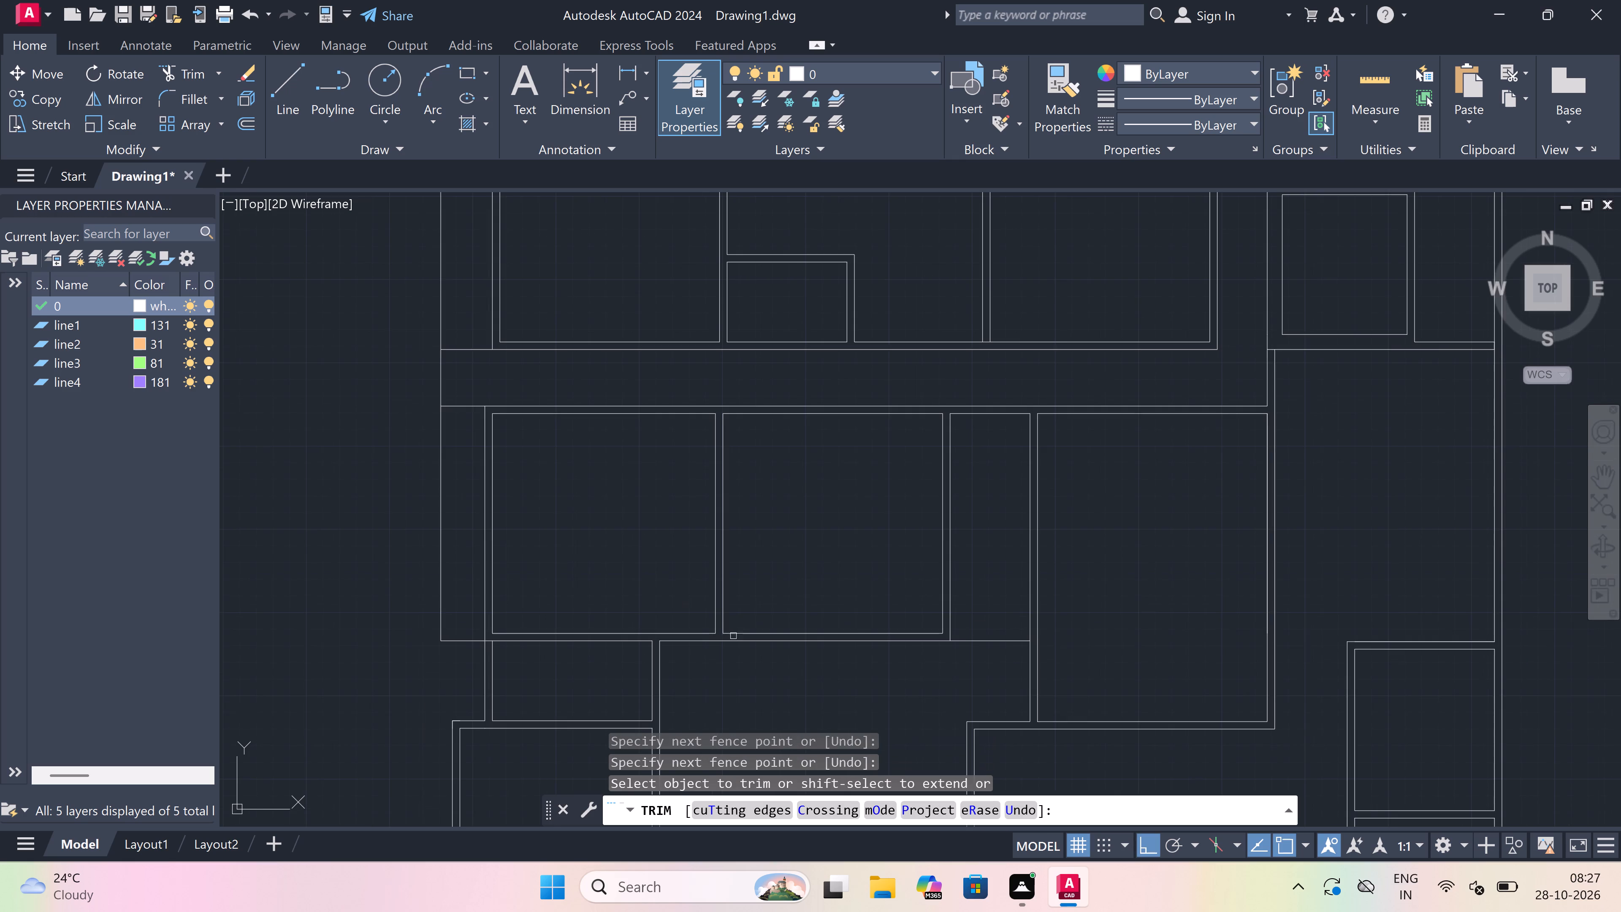
# Trim the bottom wall's outer line across the narrow bay between the second room and the 15'5" room.
pyautogui.scroll(1, 1010, 660)
pyautogui.click(979, 654)
pyautogui.click(979, 604)
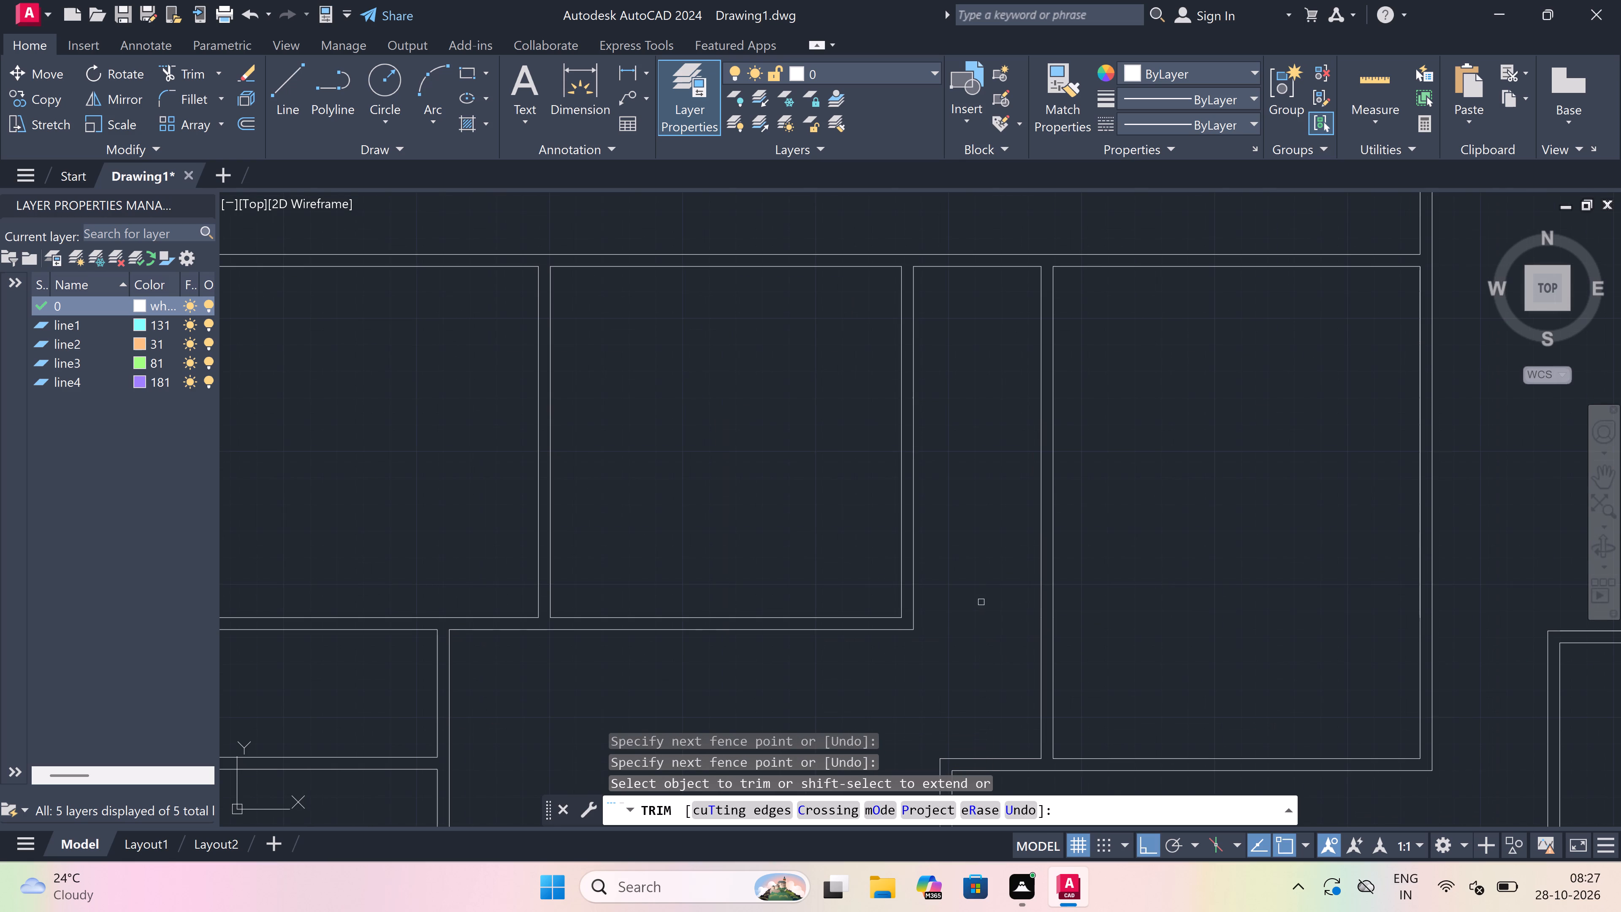
pyautogui.press('Escape')
pyautogui.scroll(-2, 982, 593)
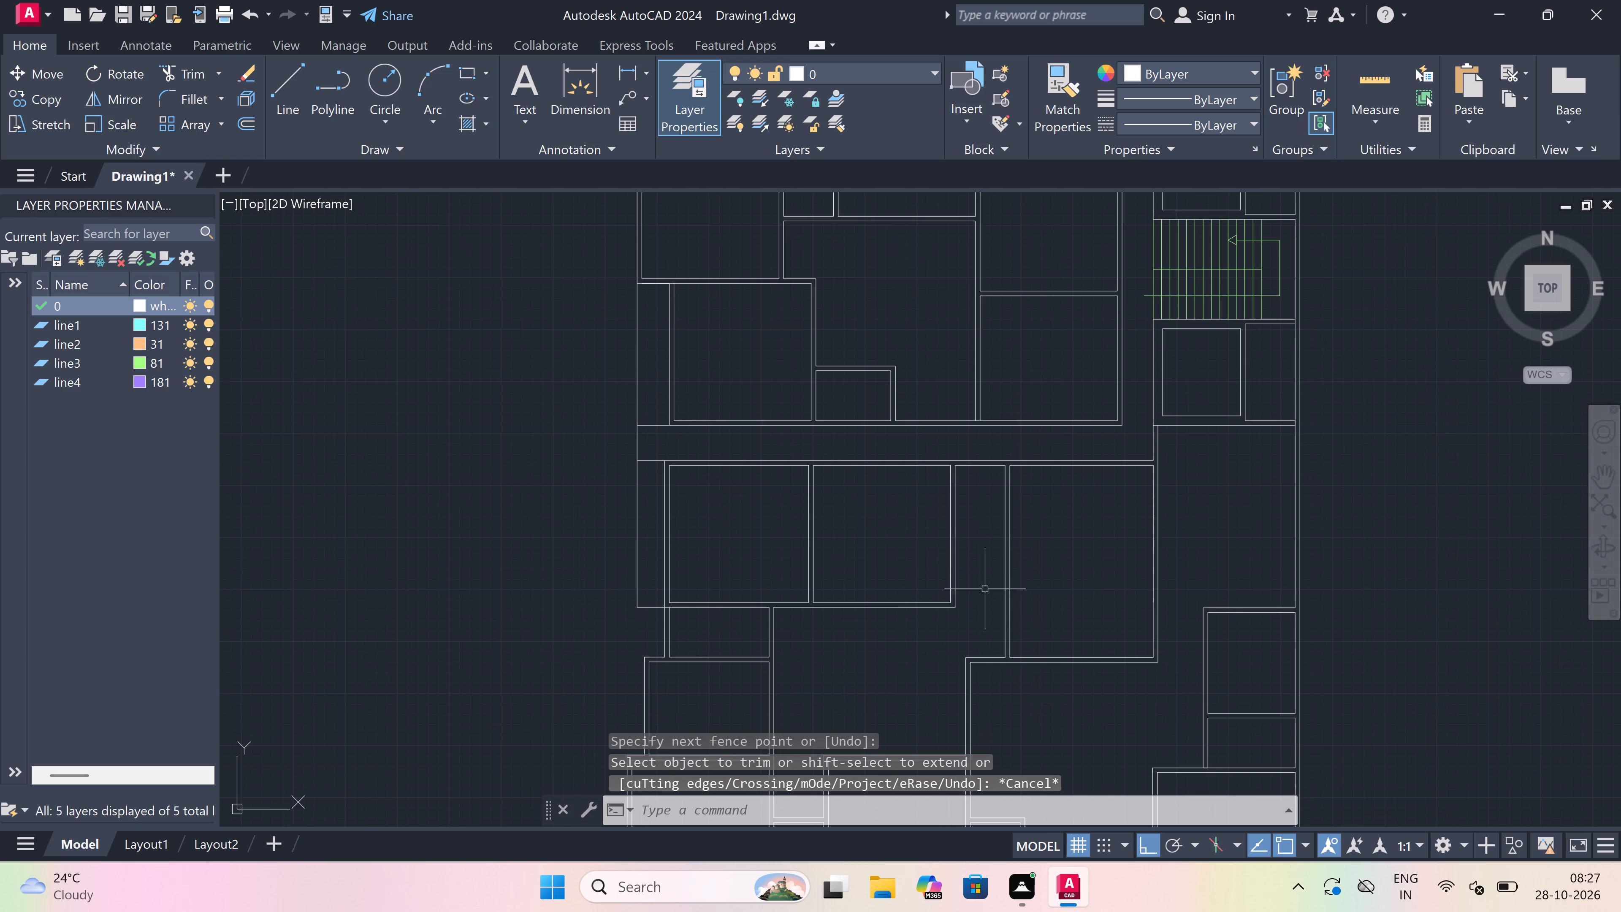
pyautogui.scroll(-2, 988, 581)
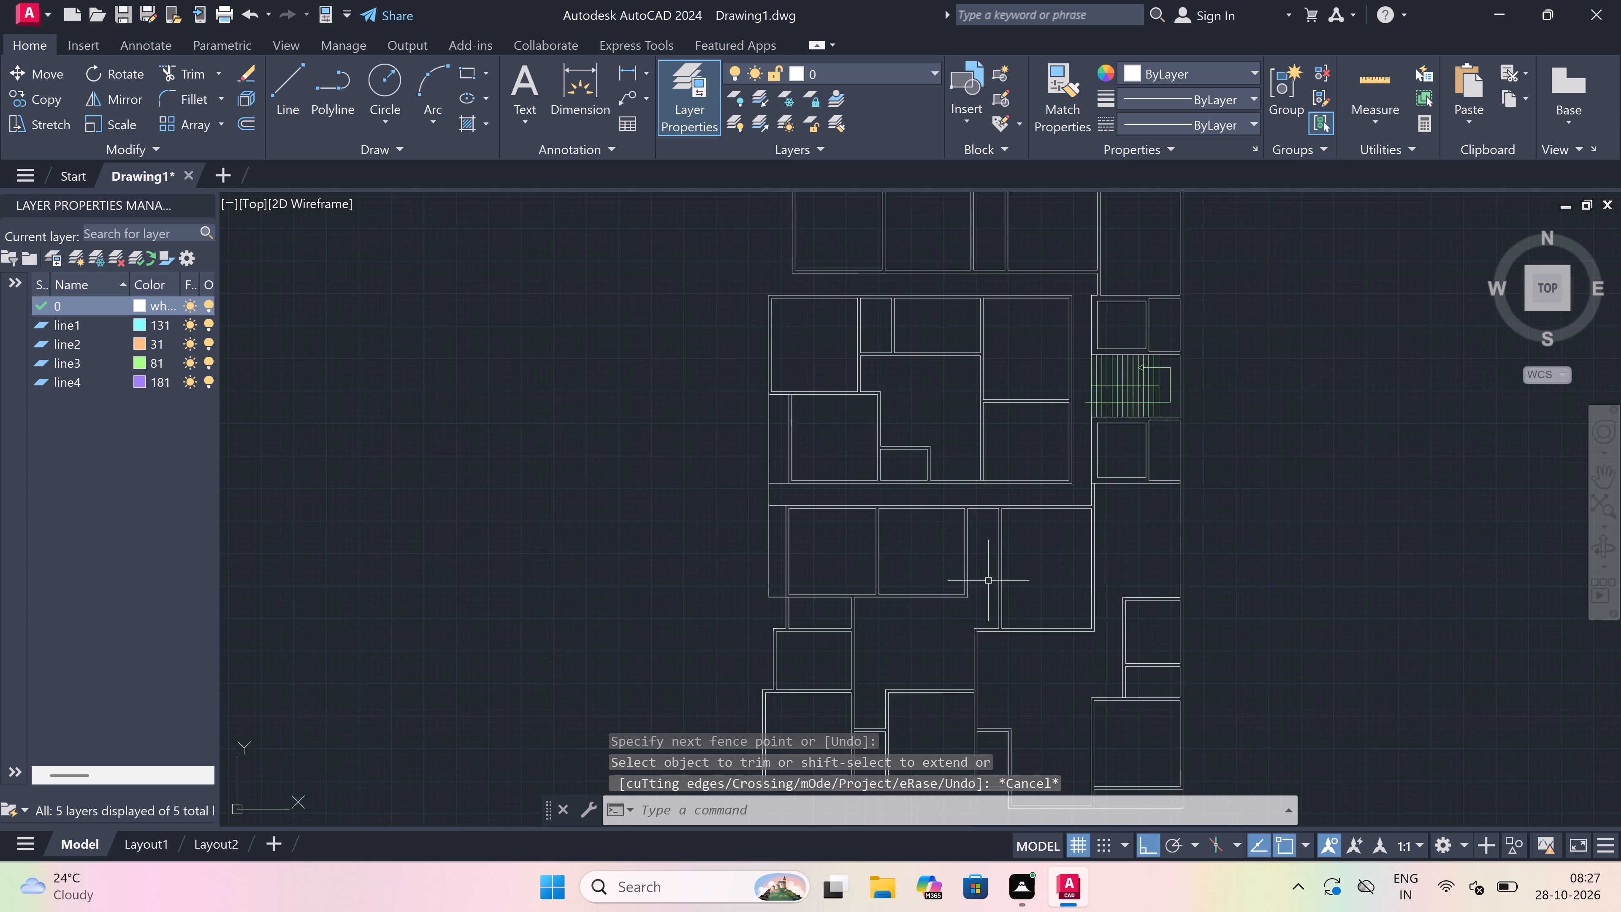
# Offset the corridor's lower wall inner line 8' down into the narrow bay left of the 15'5" room.
pyautogui.scroll(2, 988, 562)
pyautogui.press('o')
pyautogui.press('space')
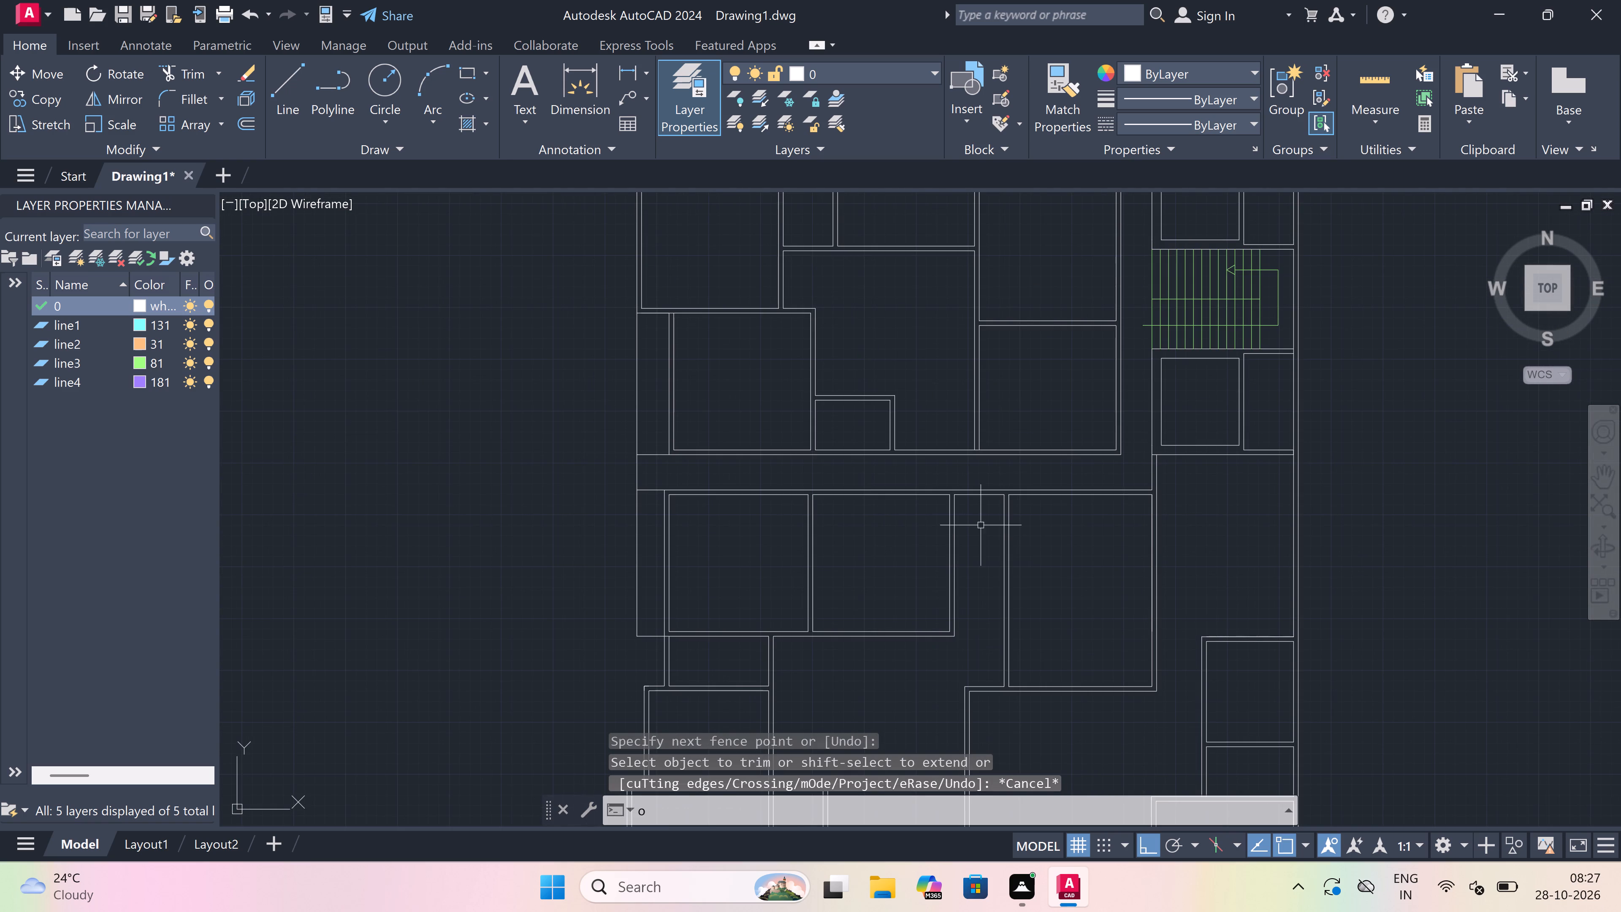
pyautogui.moveTo(975, 497); pyautogui.dragTo(973, 509)
pyautogui.scroll(3, 964, 570)
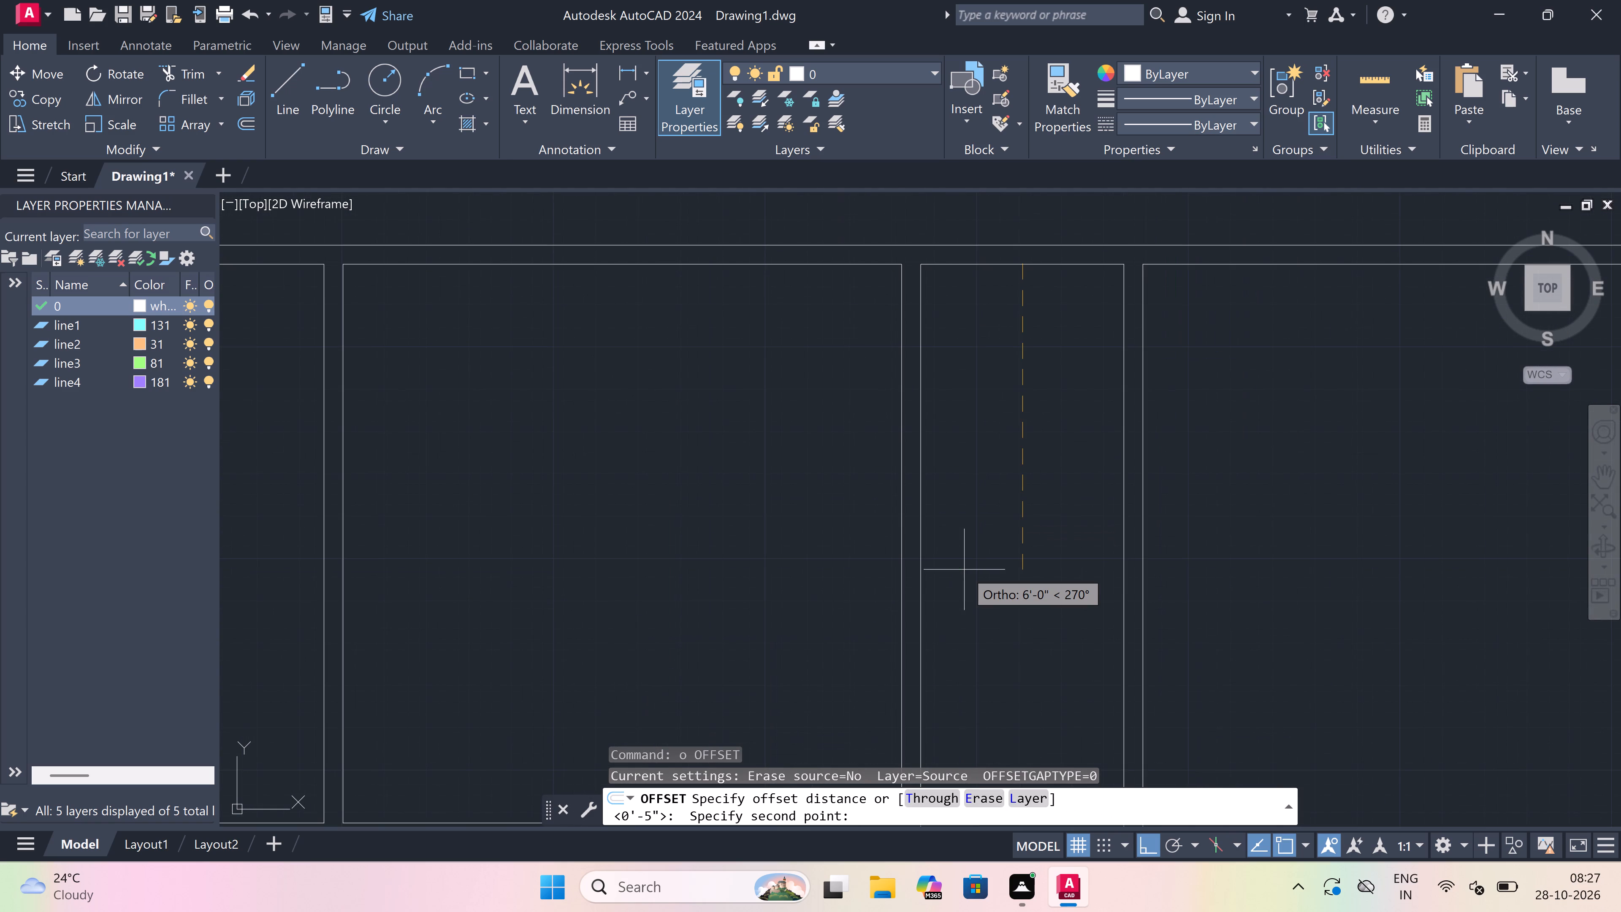
pyautogui.press('8')
pyautogui.write("'")
pyautogui.press('space')
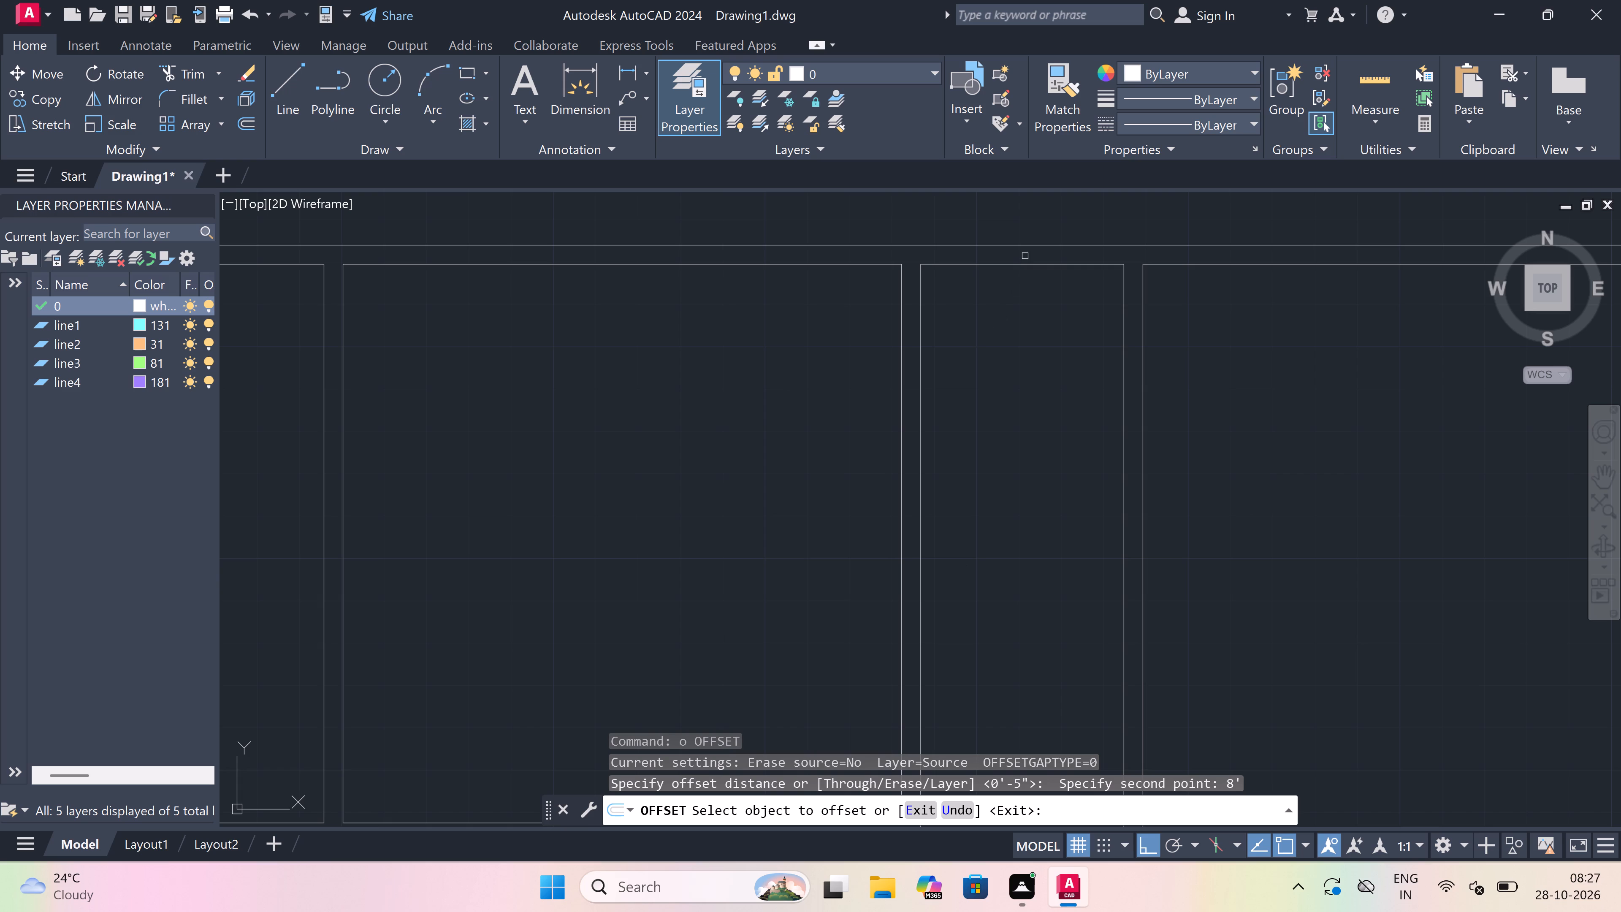
pyautogui.moveTo(1022, 264); pyautogui.dragTo(1015, 326)
pyautogui.click(1003, 409)
pyautogui.scroll(-3, 1003, 409)
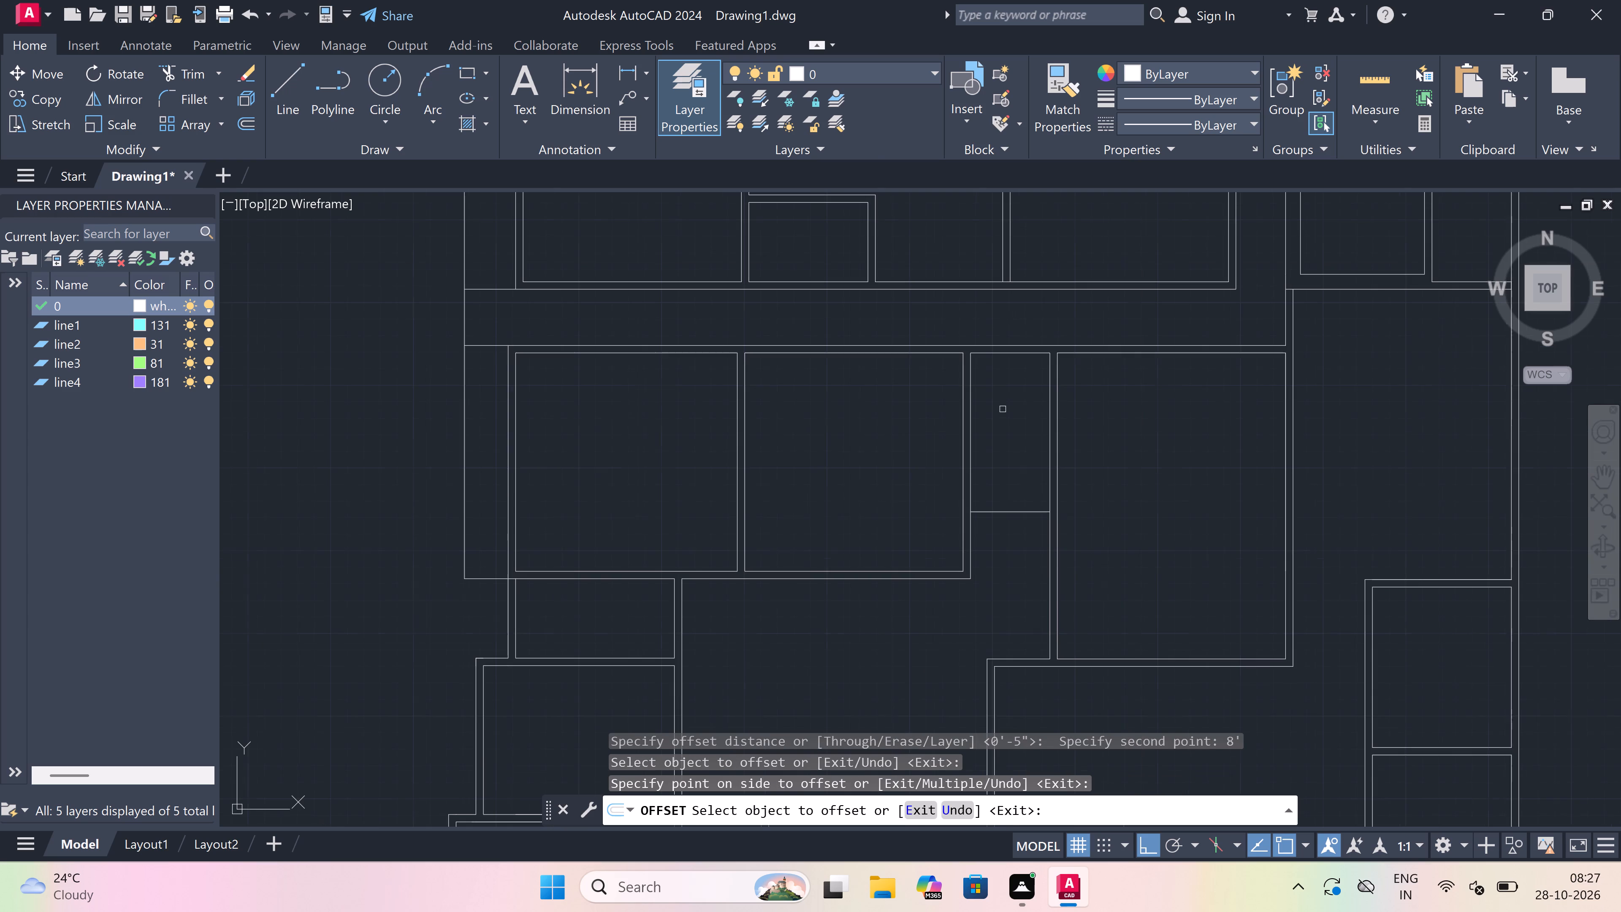
pyautogui.press('Escape')
# Offset the narrow bay's new cross line 4.5" downward to form a double-line wall.
pyautogui.scroll(2, 1002, 508)
pyautogui.press('space')
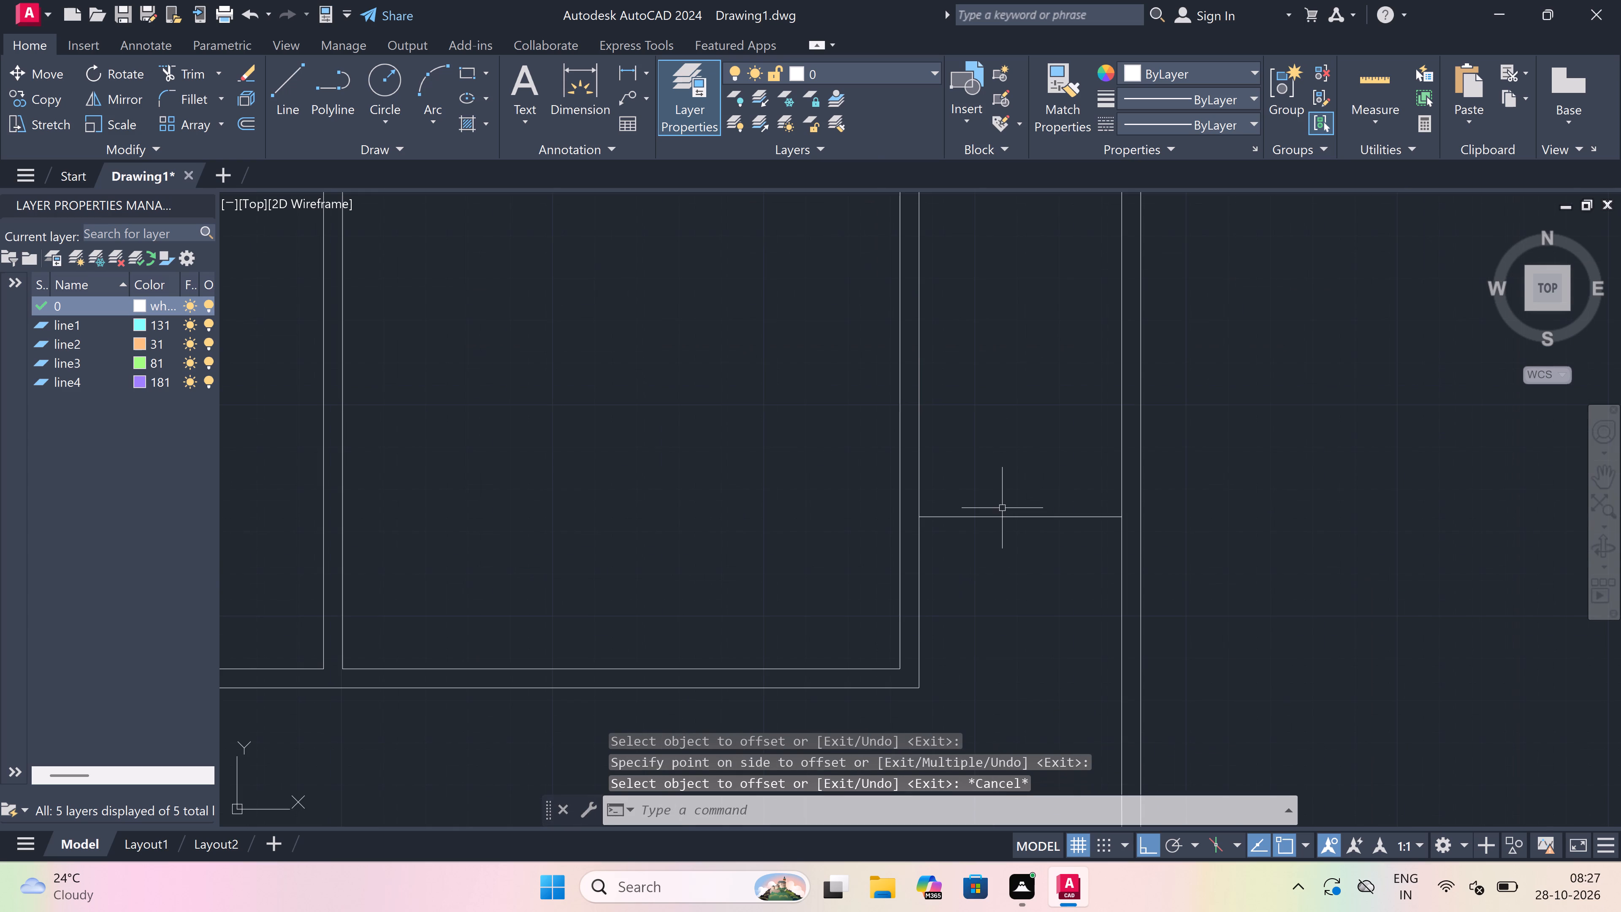
pyautogui.click(1002, 508)
pyautogui.scroll(2, 1001, 586)
pyautogui.press('4')
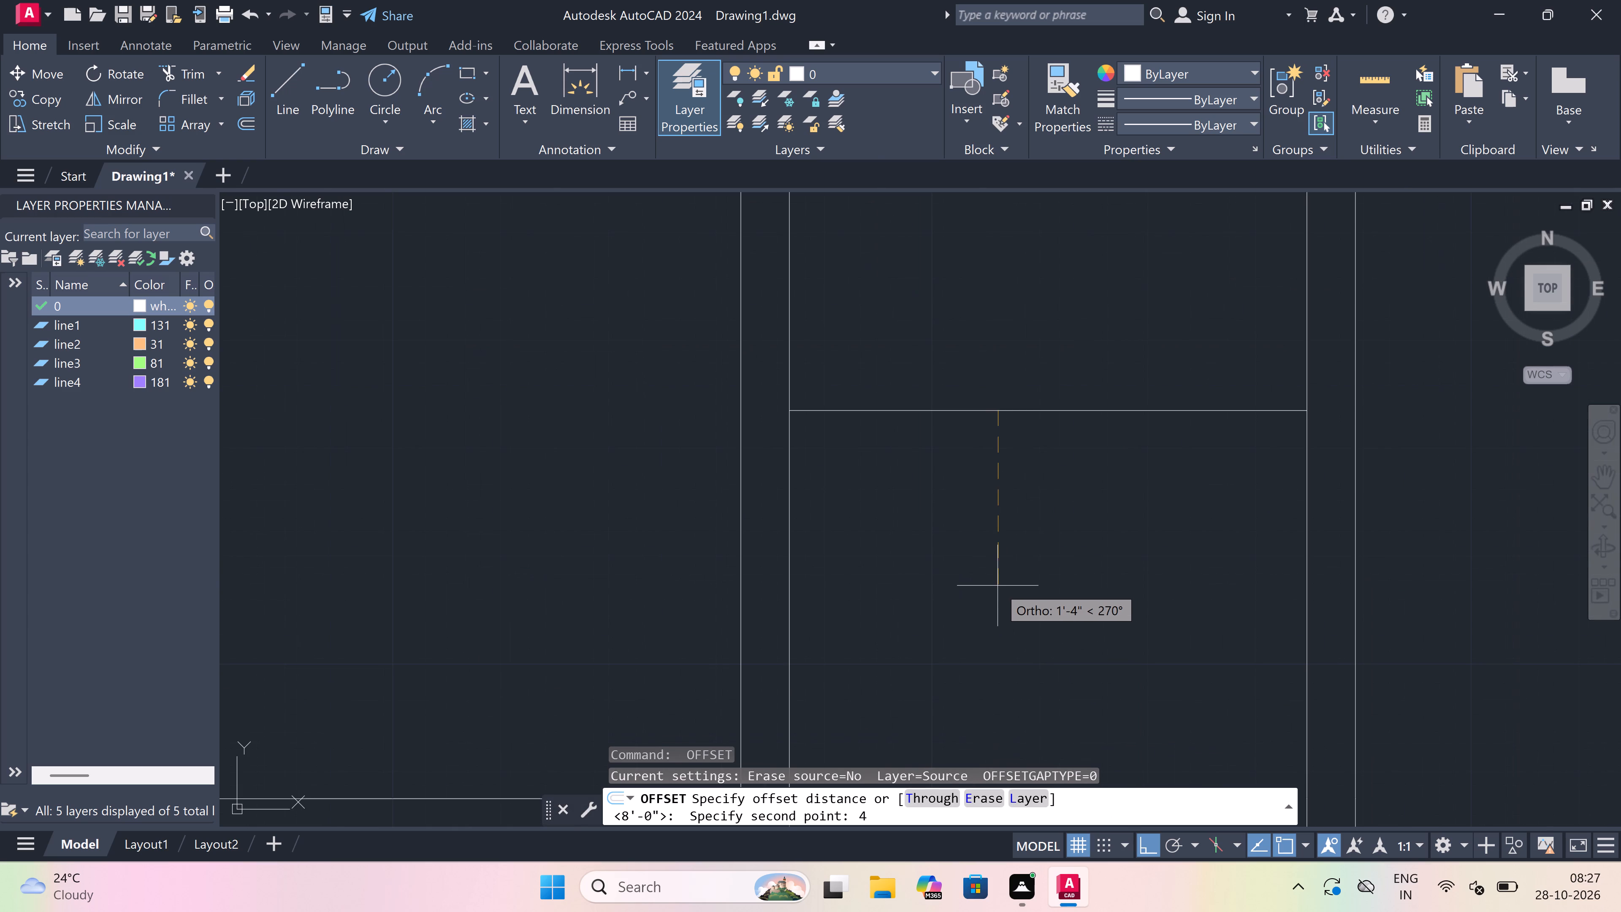
pyautogui.press('.')
pyautogui.press('5')
pyautogui.hotkey('shift', '"')
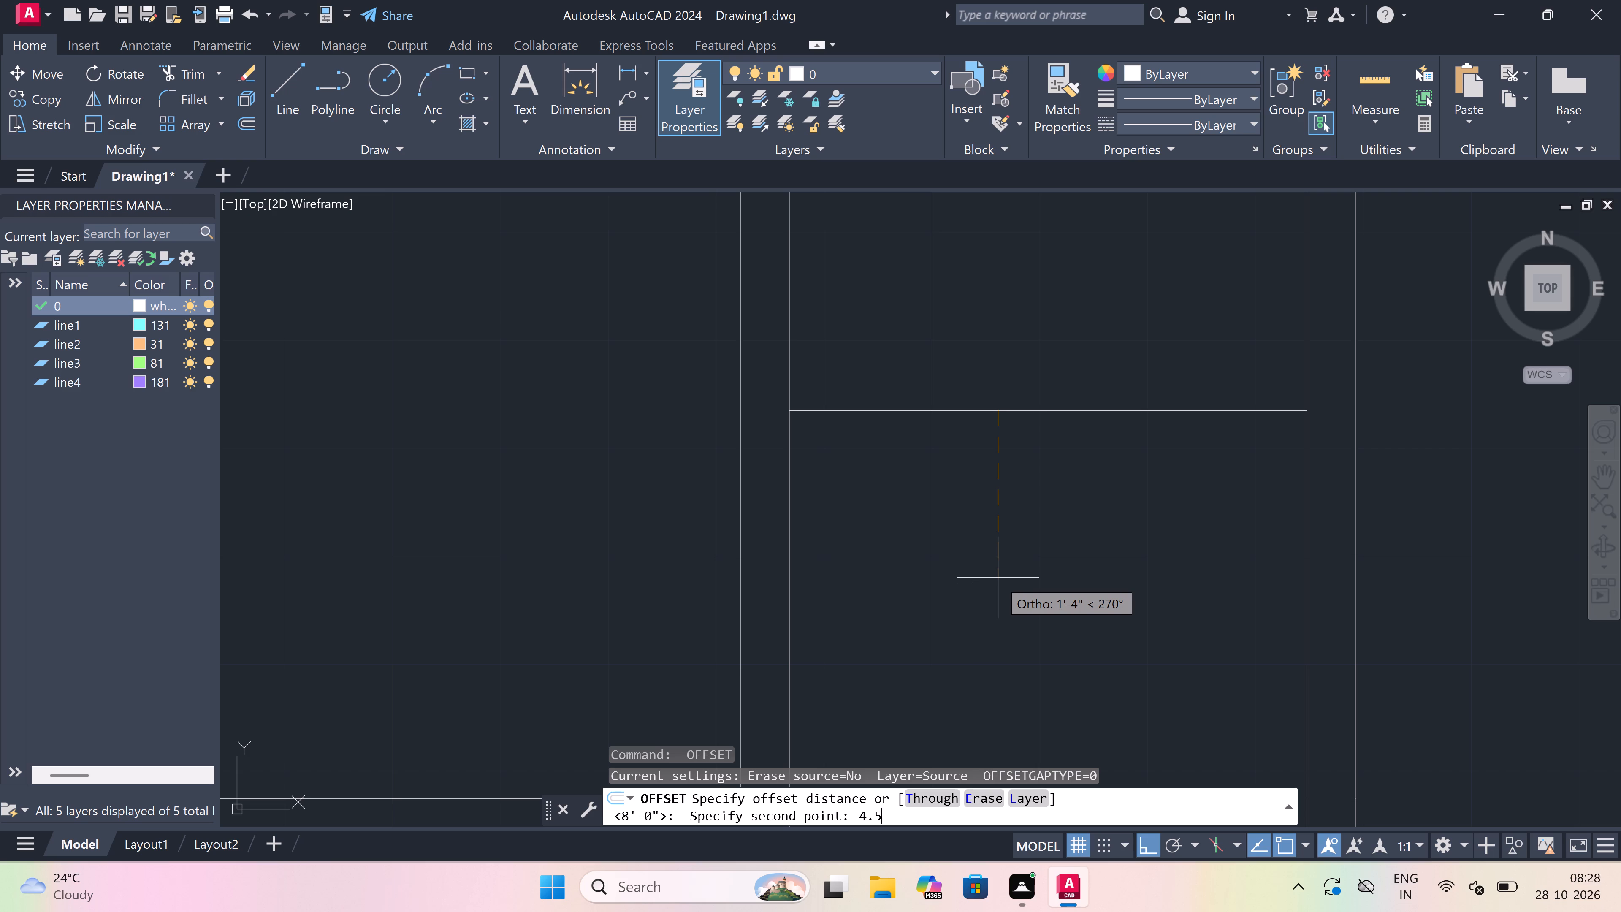
pyautogui.press('space')
pyautogui.scroll(-1, 993, 397)
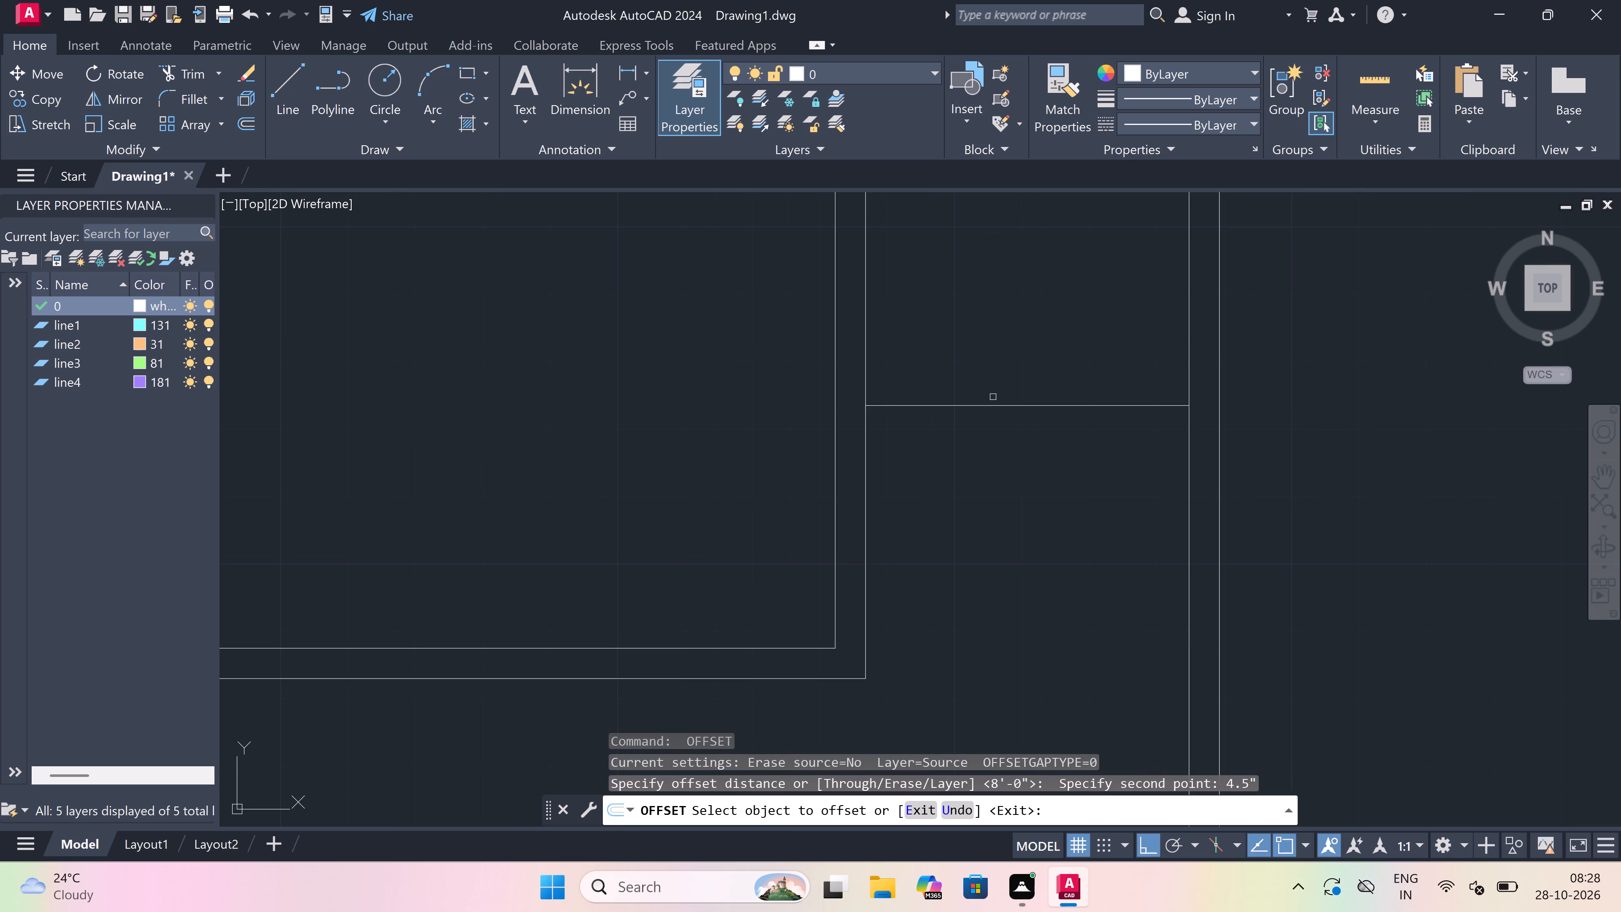
pyautogui.moveTo(991, 407); pyautogui.dragTo(997, 451)
pyautogui.click(980, 529)
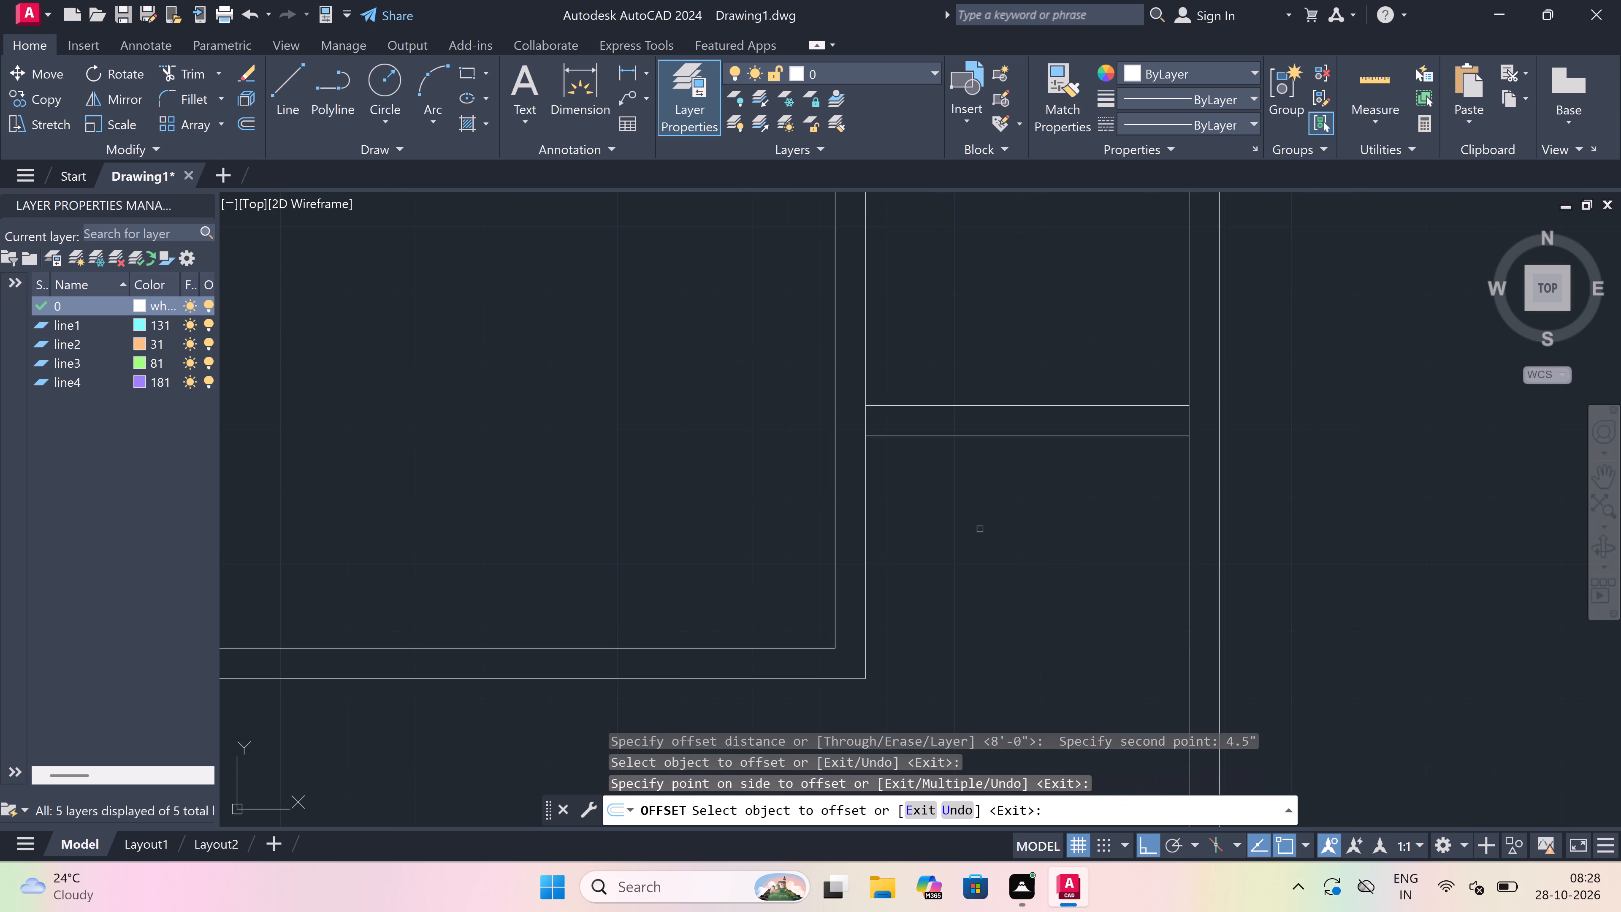
pyautogui.press('Escape')
# Trim both side wall lines between the narrow bay's two cross-wall lines.
pyautogui.scroll(-3, 980, 512)
pyautogui.scroll(2, 980, 512)
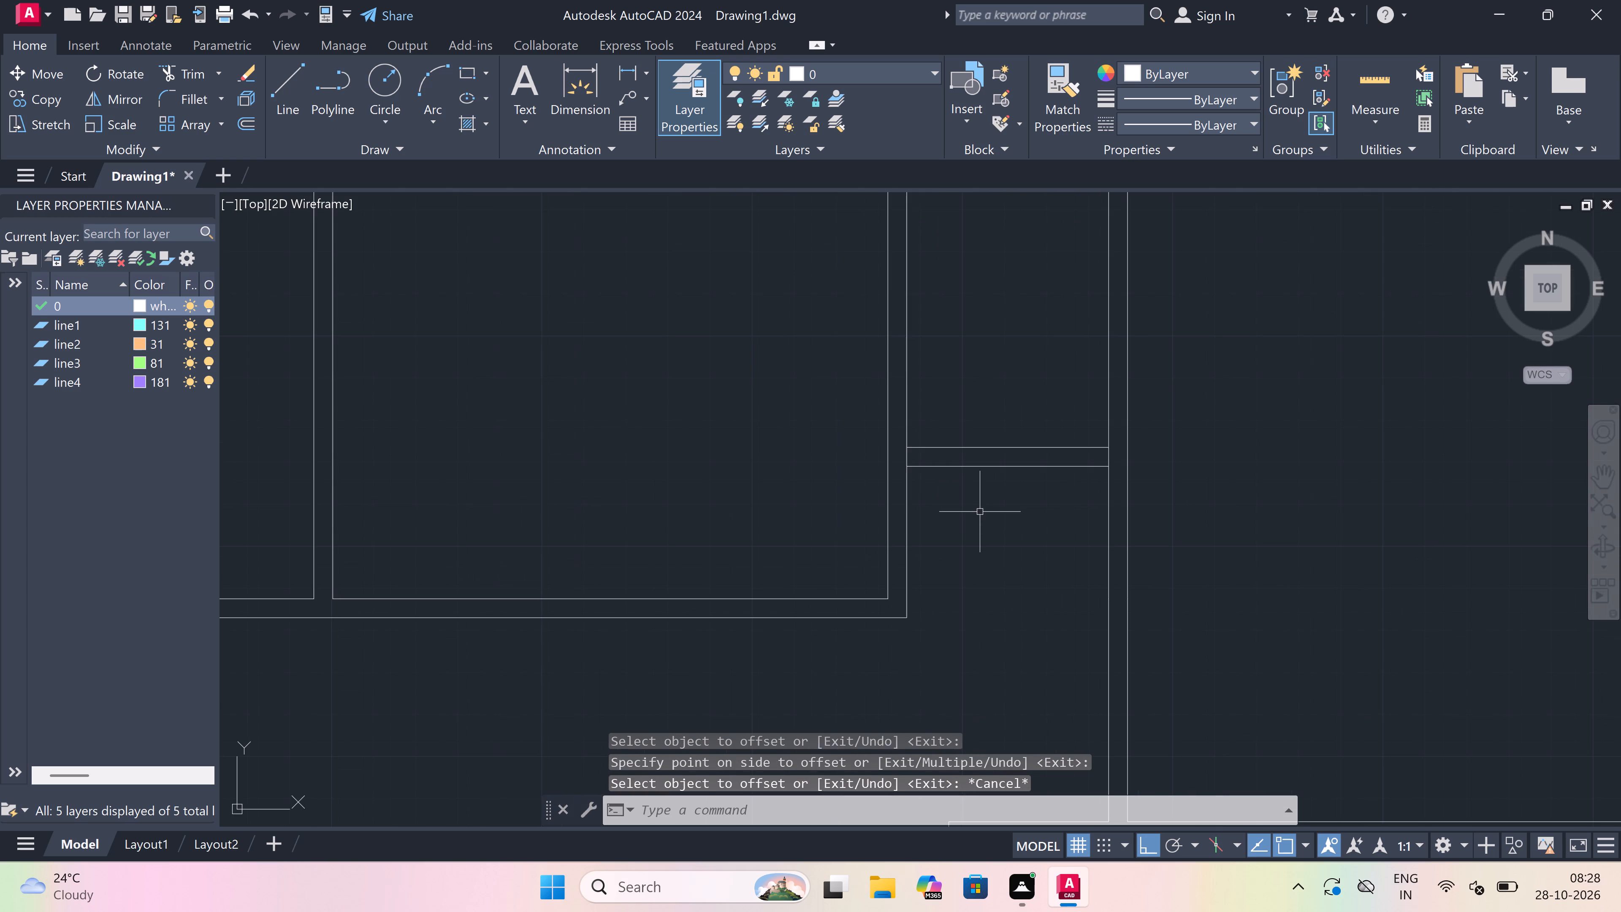
pyautogui.write('tr')
pyautogui.press('space')
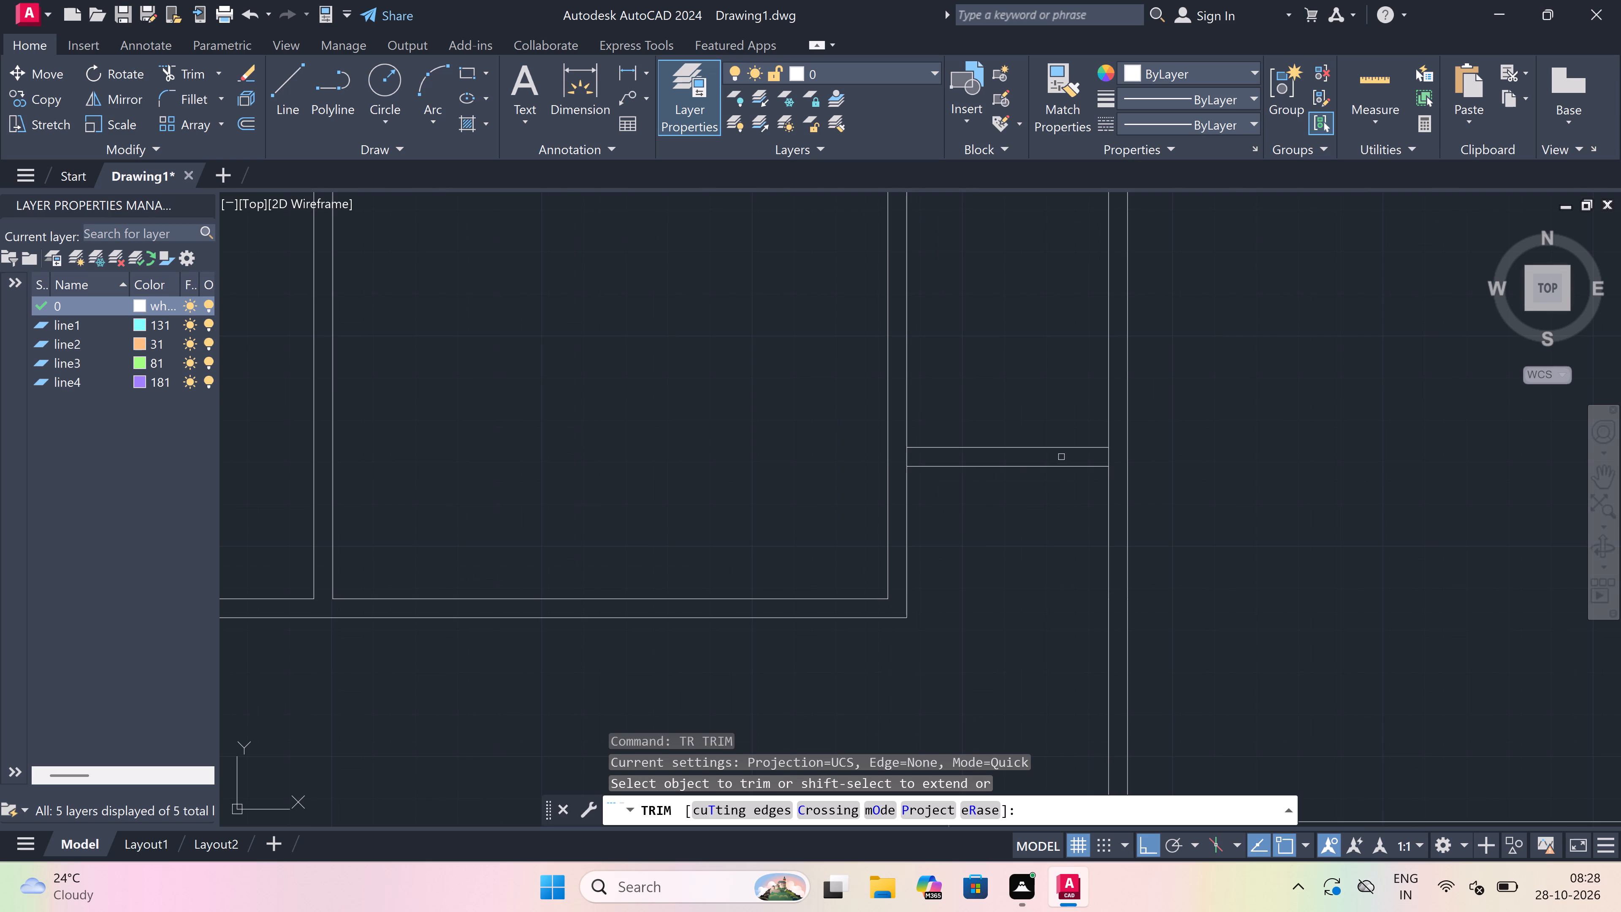
pyautogui.scroll(1, 1061, 457)
pyautogui.scroll(1, 1155, 458)
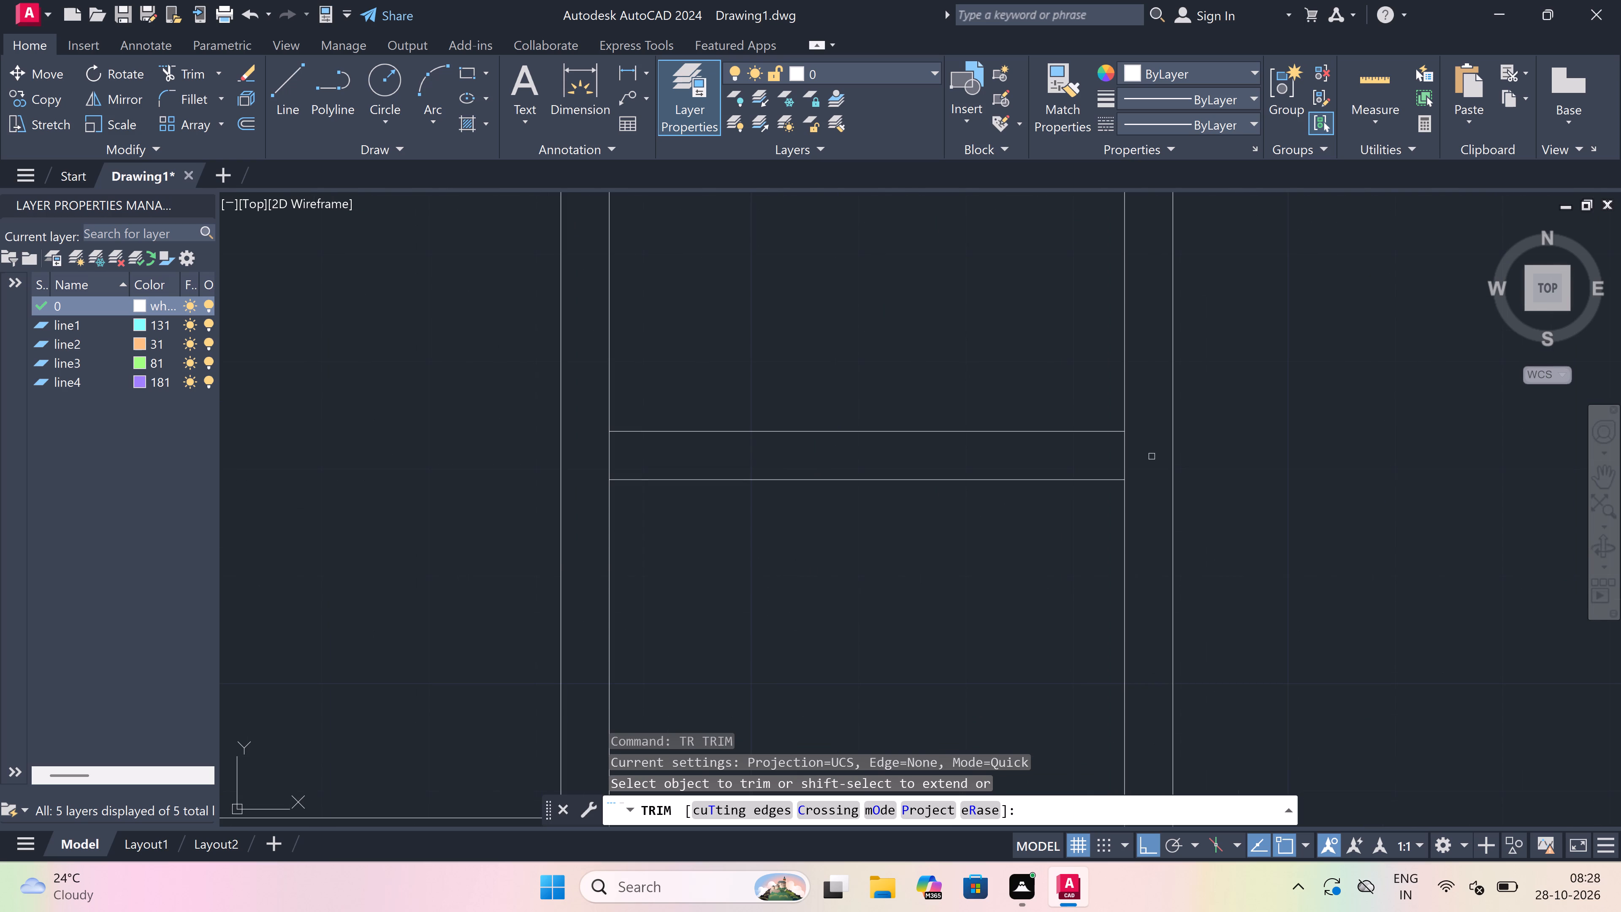
pyautogui.click(1152, 456)
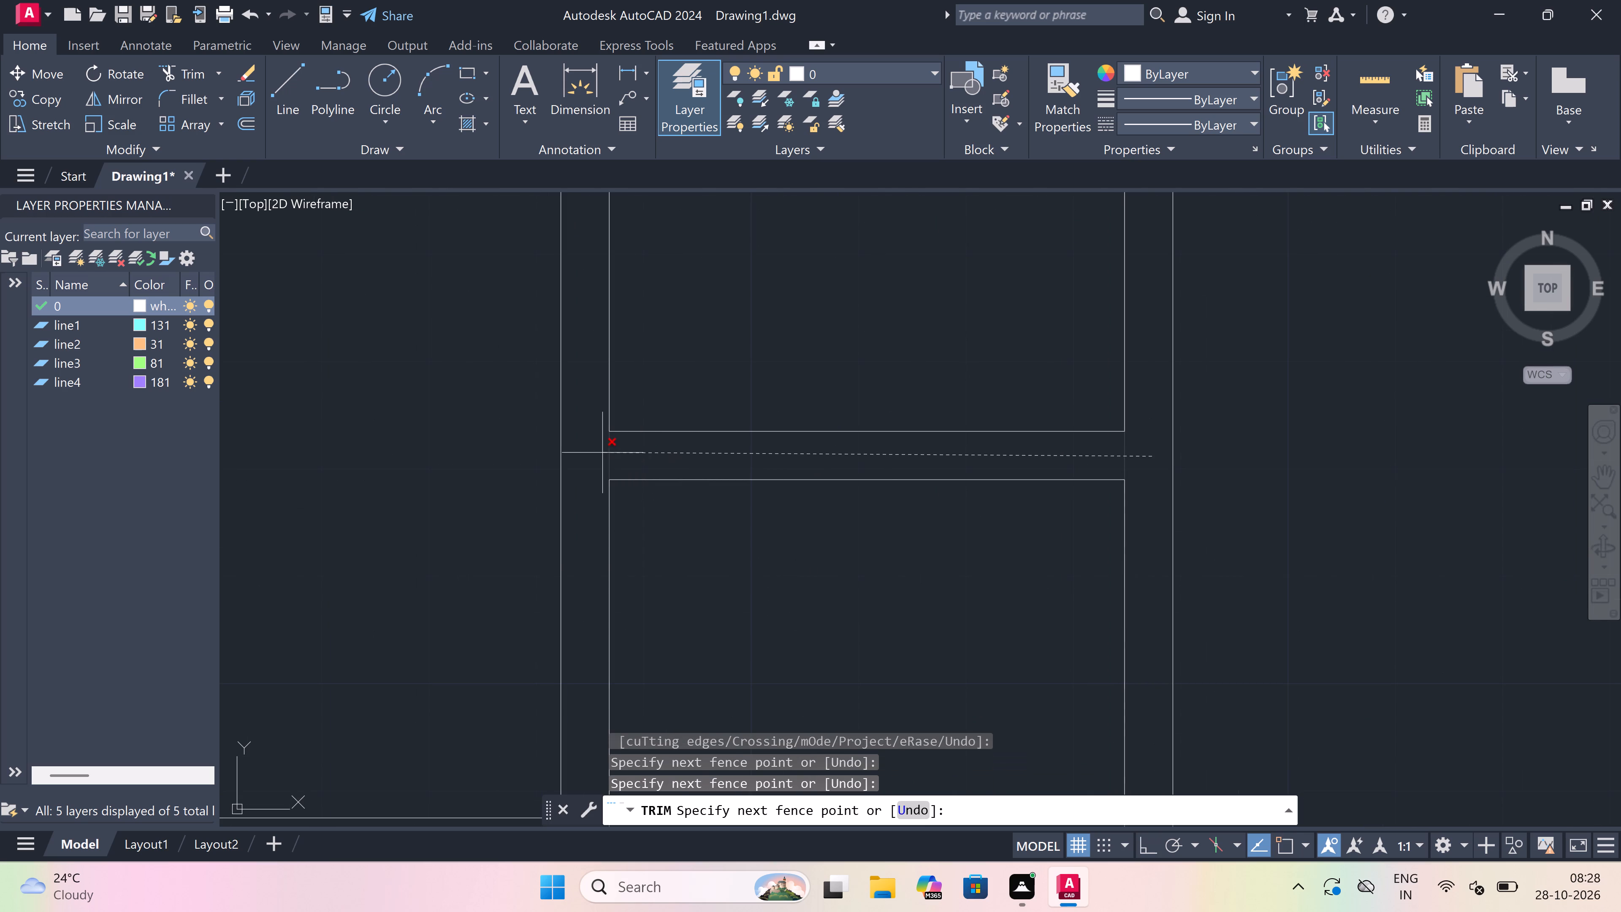
pyautogui.click(602, 453)
pyautogui.press('Escape')
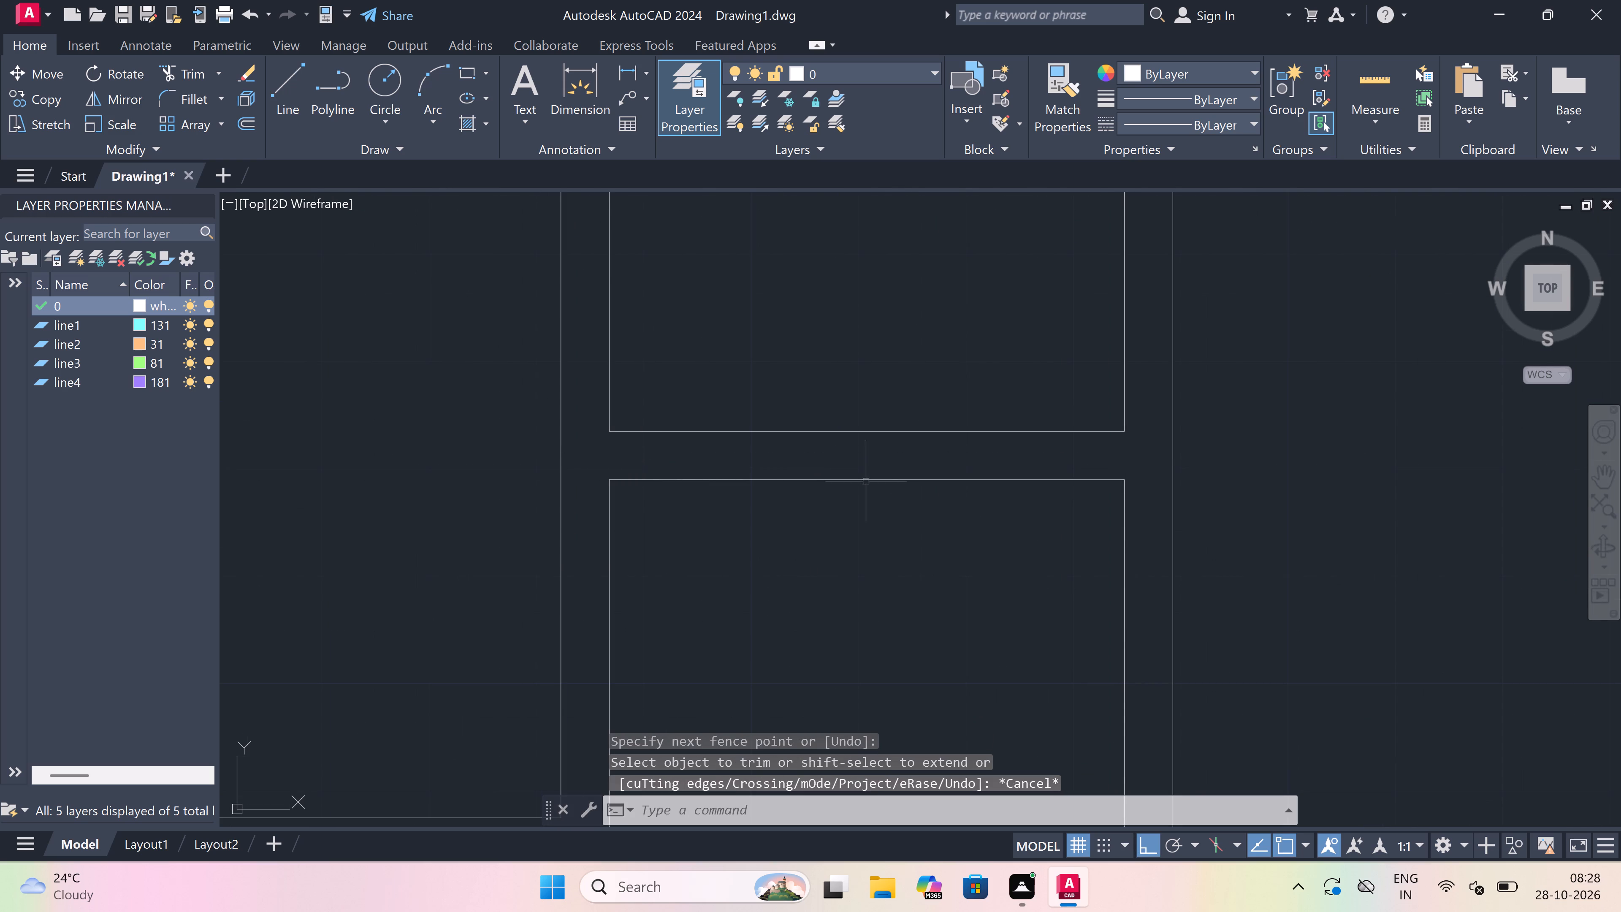
# Examine the lower section and the overall floor plan for remaining wall clean-up.
pyautogui.scroll(-8, 887, 466)
pyautogui.scroll(2, 870, 483)
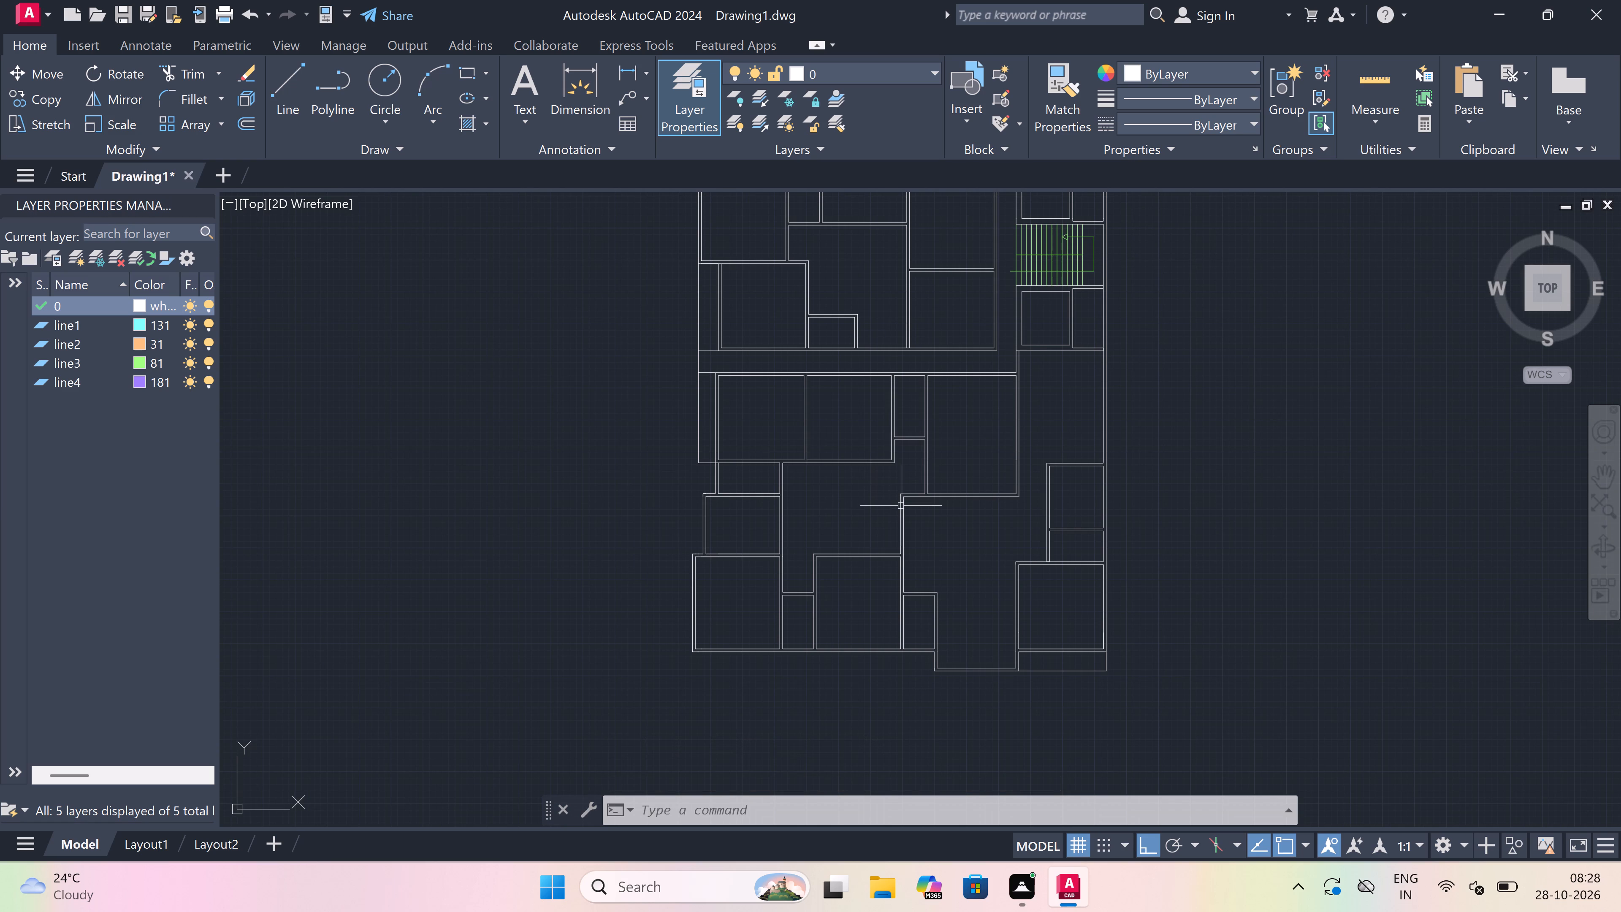
pyautogui.scroll(-3, 907, 491)
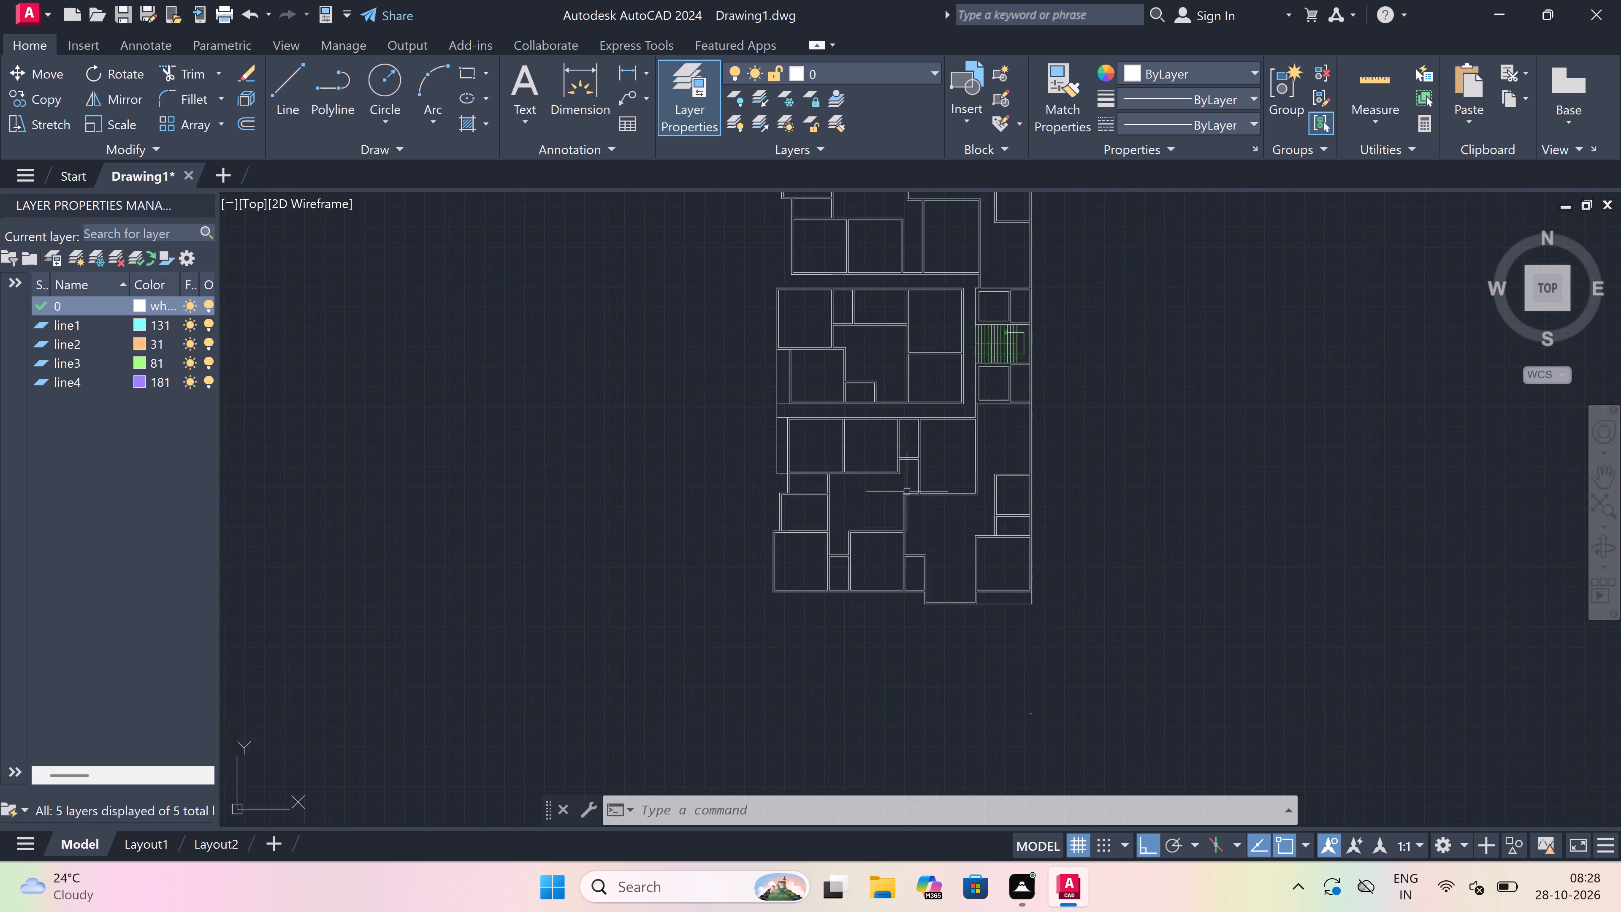
pyautogui.scroll(4, 907, 498)
pyautogui.scroll(-3, 896, 498)
pyautogui.scroll(2, 882, 512)
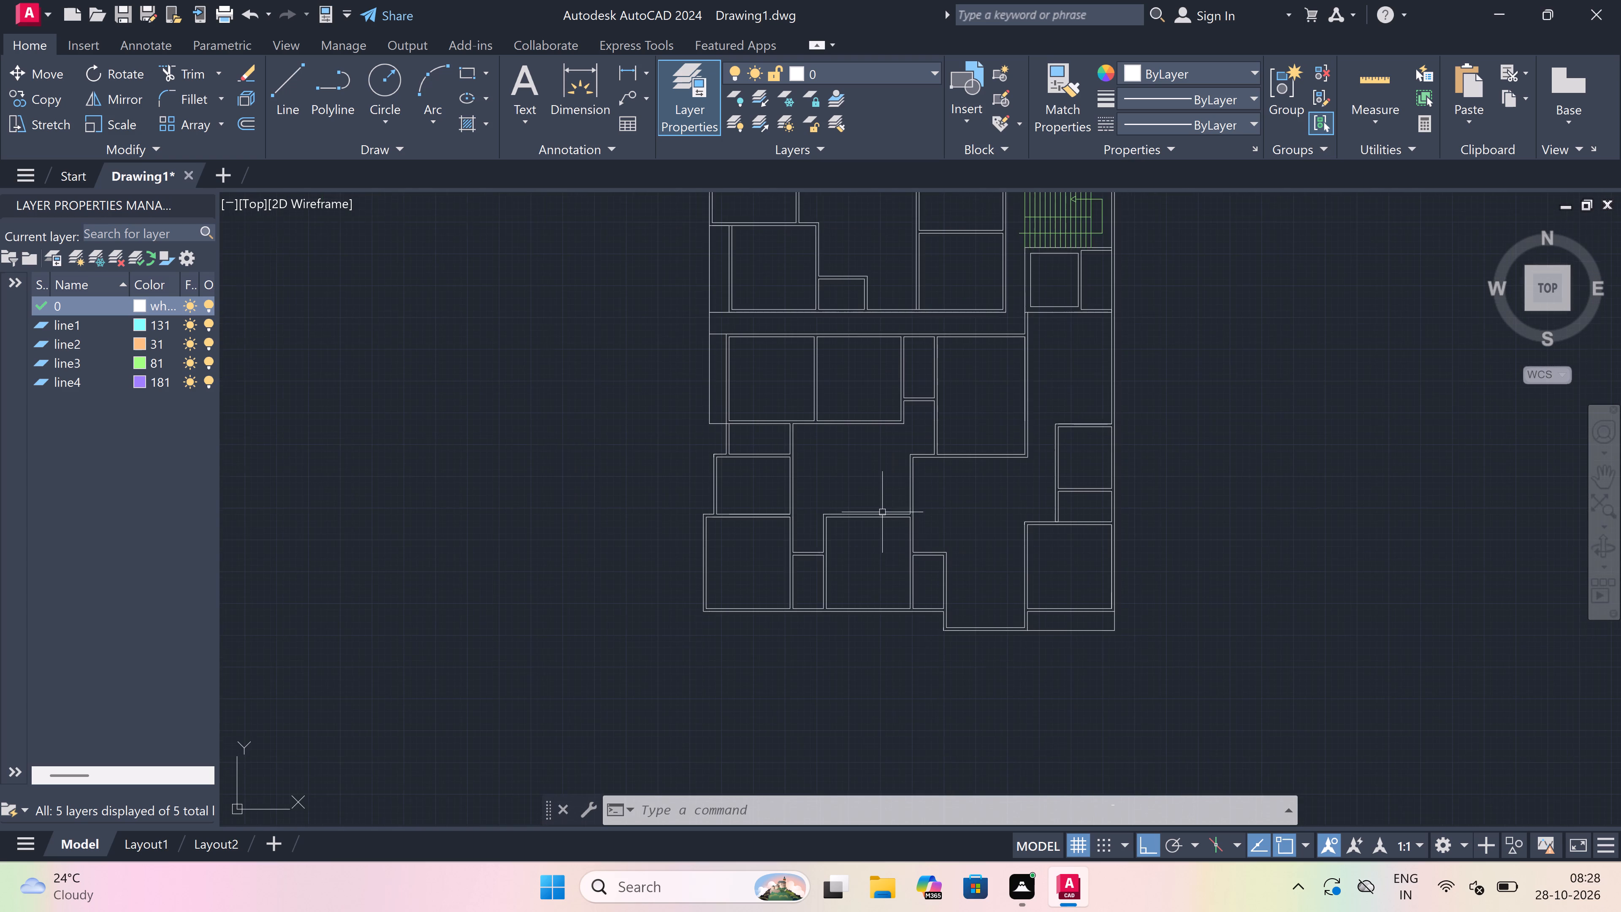
pyautogui.scroll(-3, 882, 512)
pyautogui.scroll(2, 878, 400)
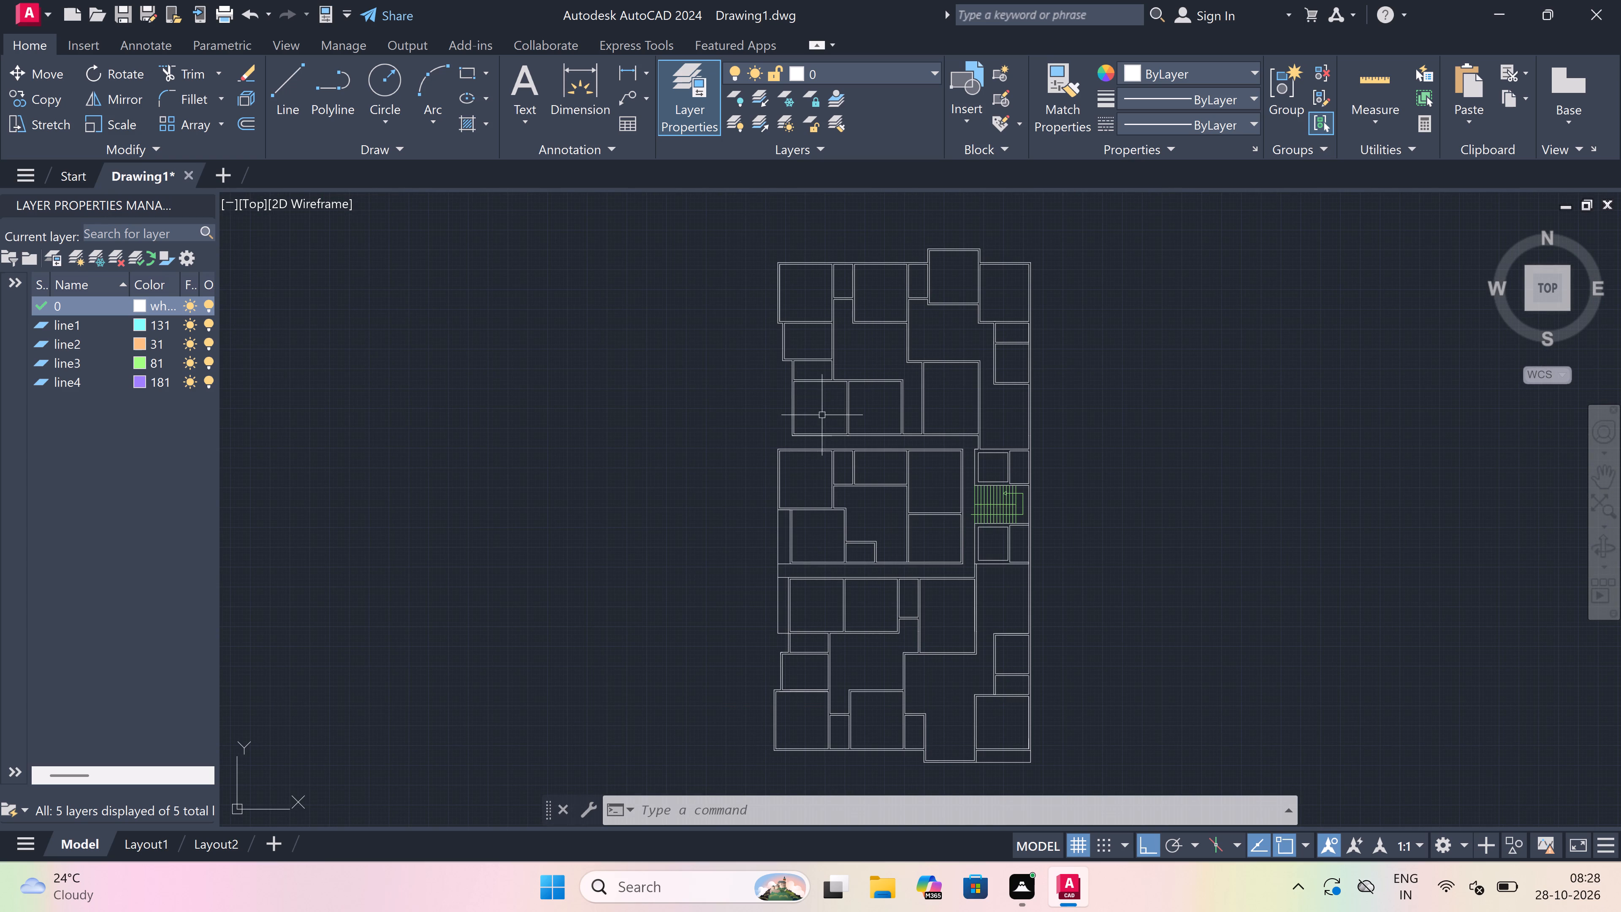
# Trim the vertical line closing the corridor's left end between its upper and lower walls.
pyautogui.scroll(2, 789, 533)
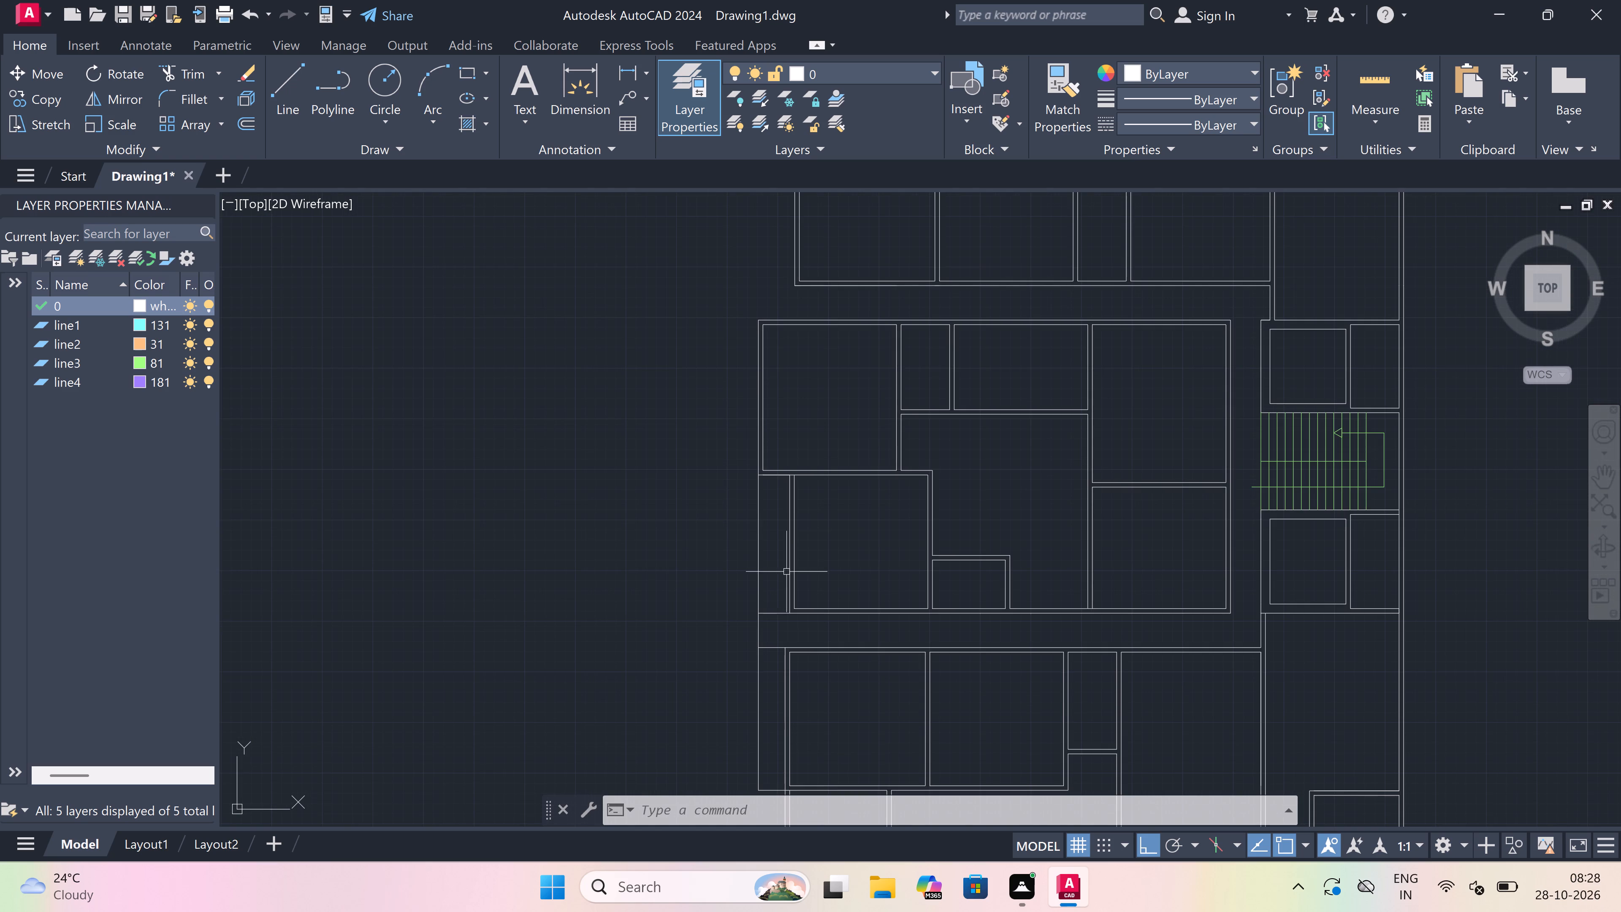
pyautogui.press('t')
pyautogui.press('r')
pyautogui.press('space')
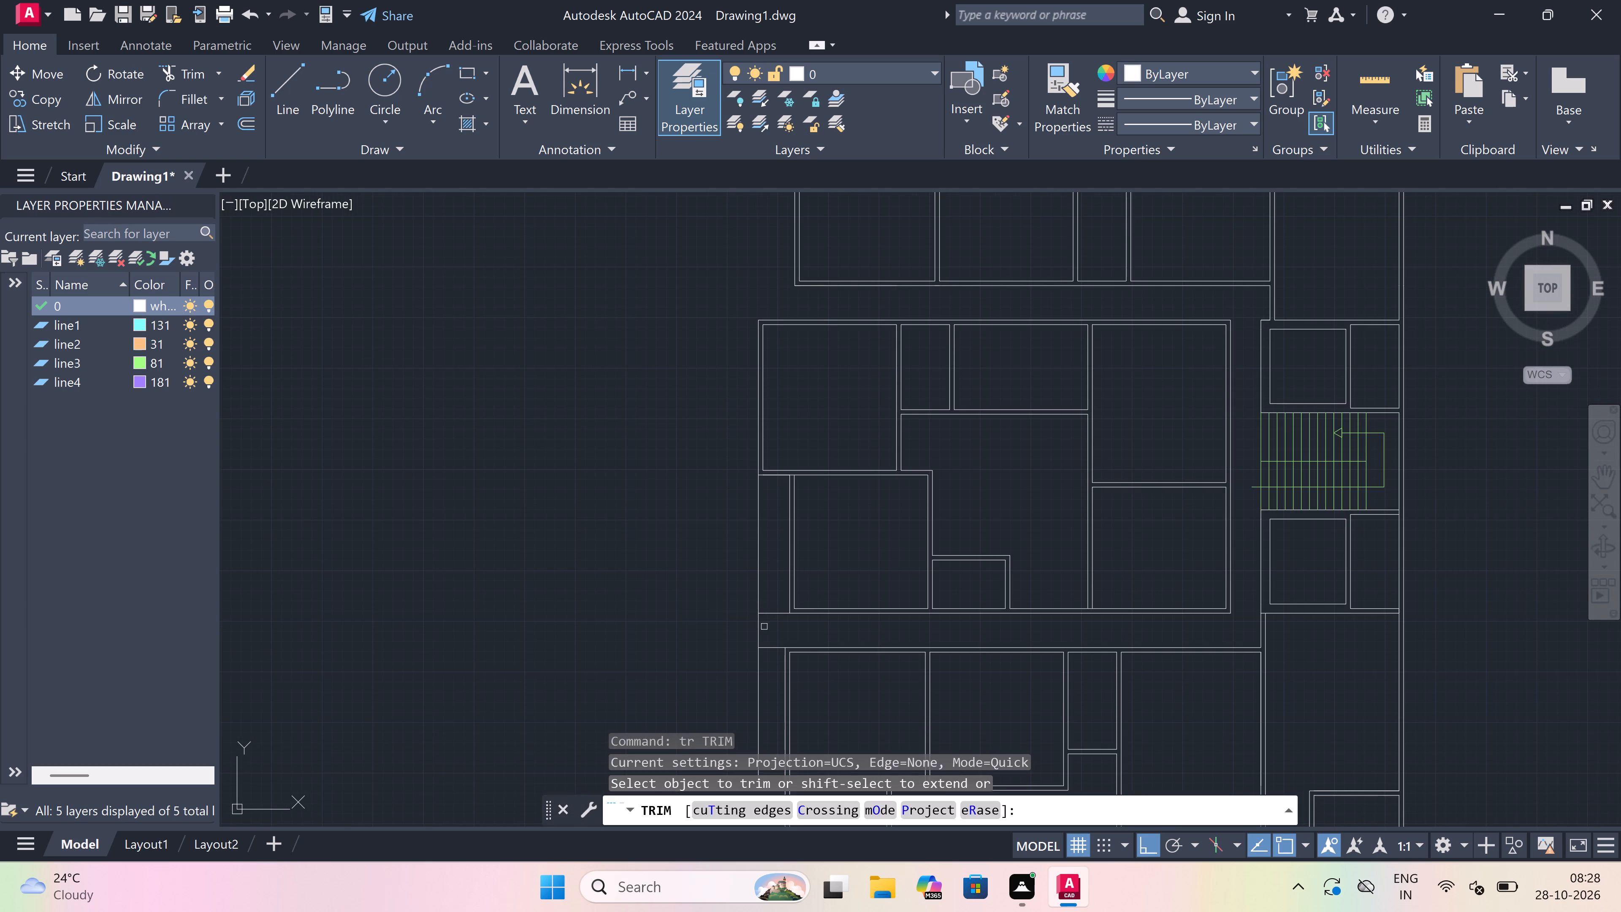
pyautogui.scroll(1, 764, 627)
pyautogui.click(760, 625)
pyautogui.click(729, 636)
pyautogui.press('Escape')
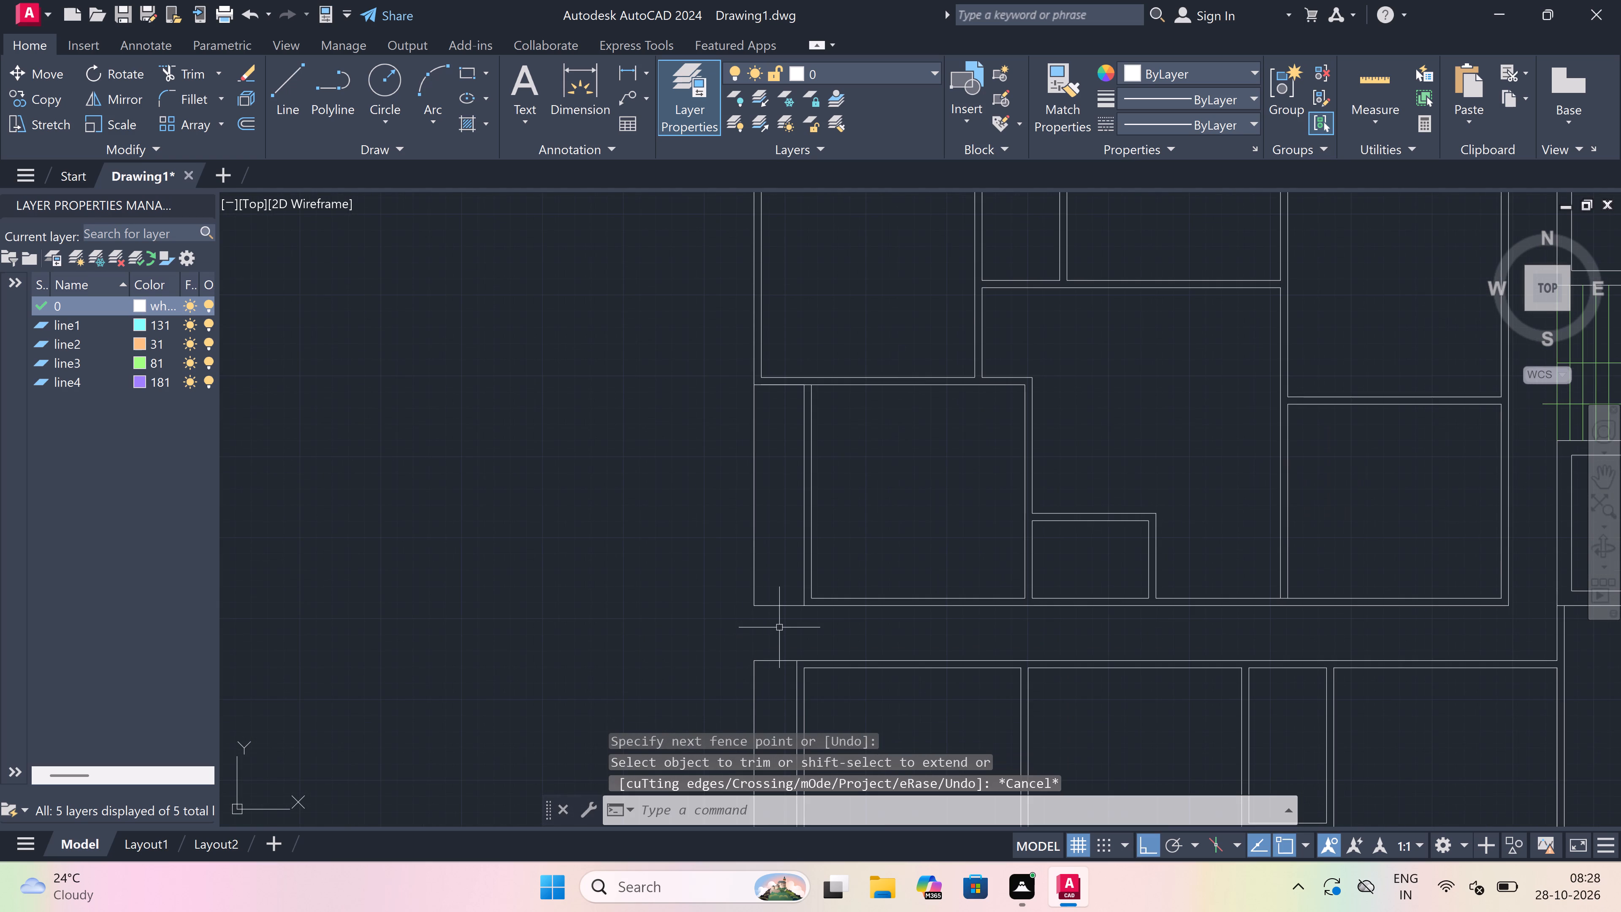
# Draw a vertical line closing the lower corridor's right end, continued diagonally to the corridor's upper wall near its left end.
pyautogui.scroll(-4, 777, 618)
pyautogui.scroll(4, 809, 648)
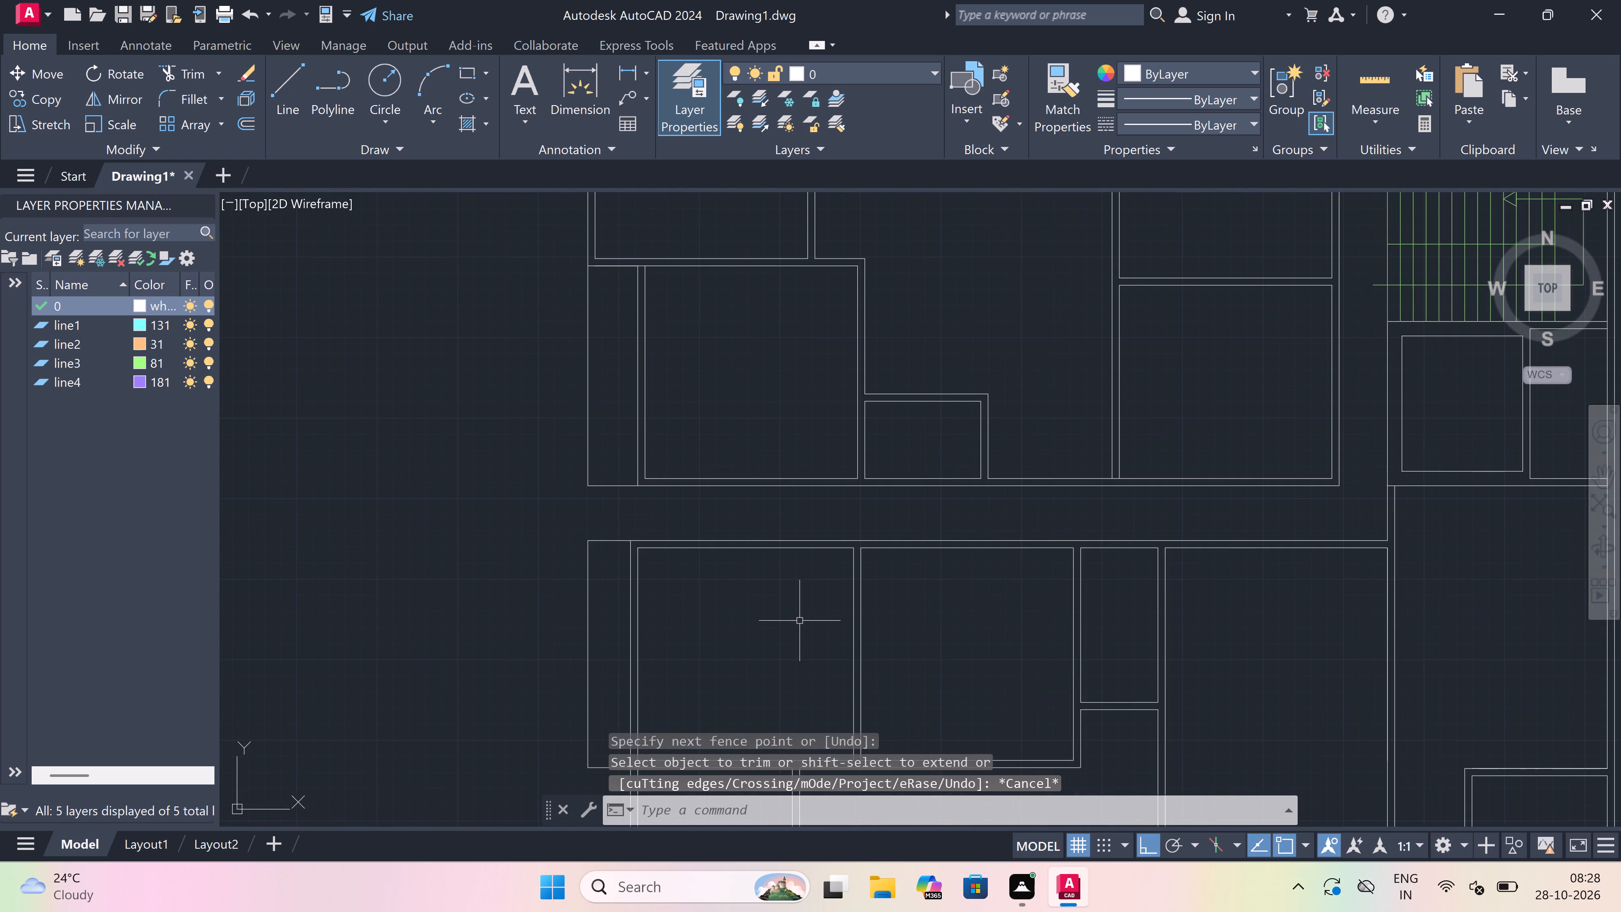
pyautogui.scroll(1, 883, 545)
pyautogui.scroll(-1, 883, 544)
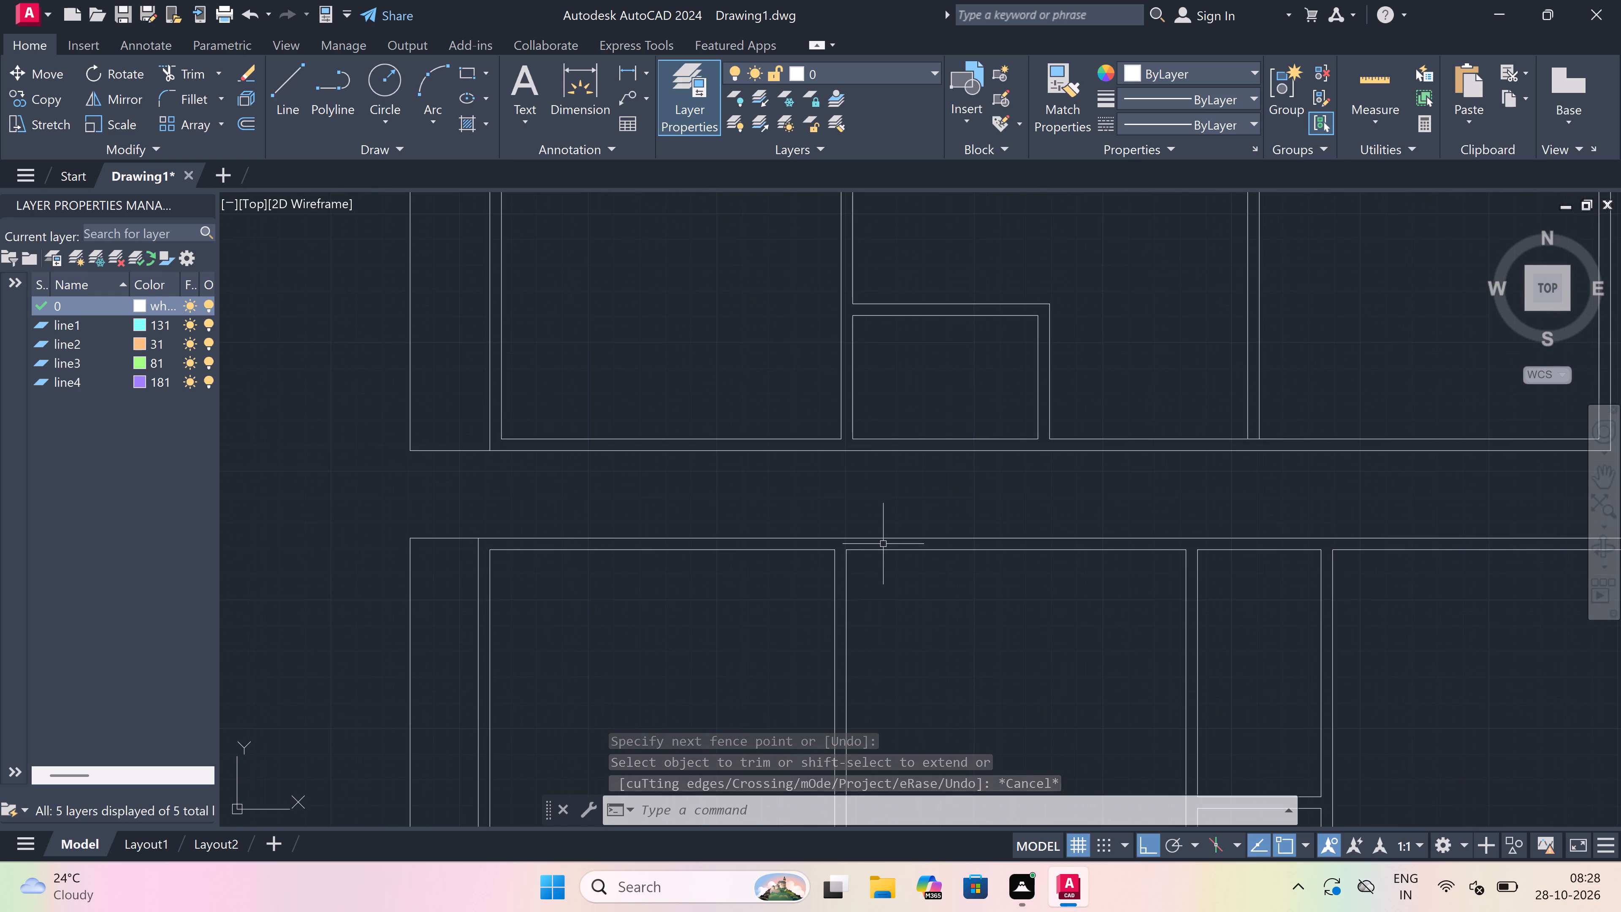
pyautogui.write('l')
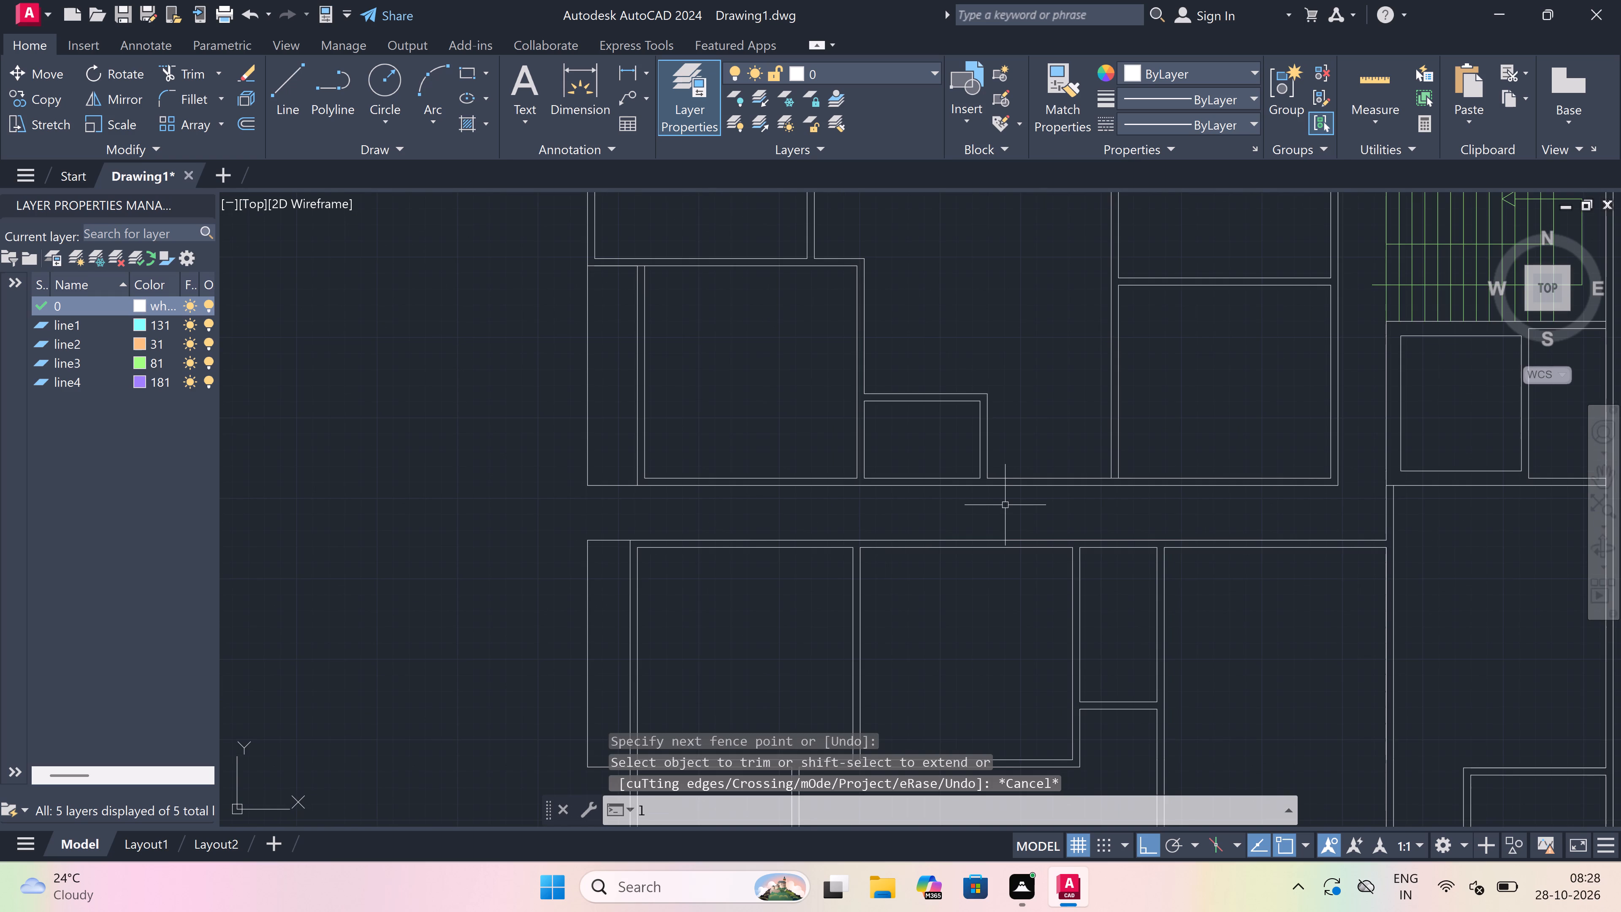
pyautogui.press('space')
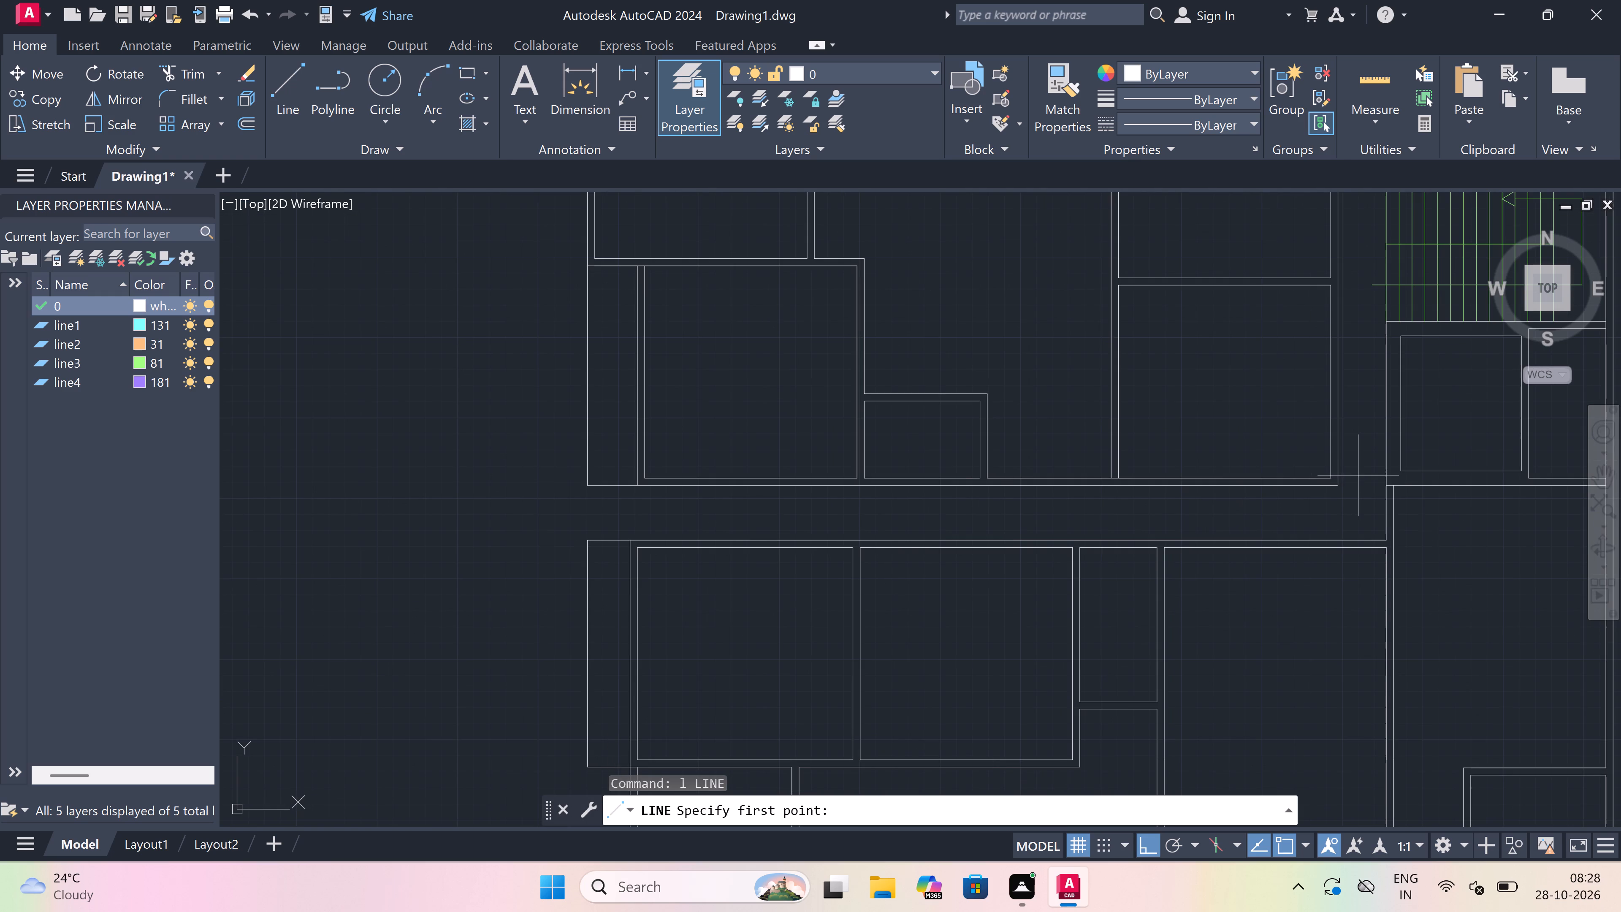
pyautogui.scroll(1, 1353, 480)
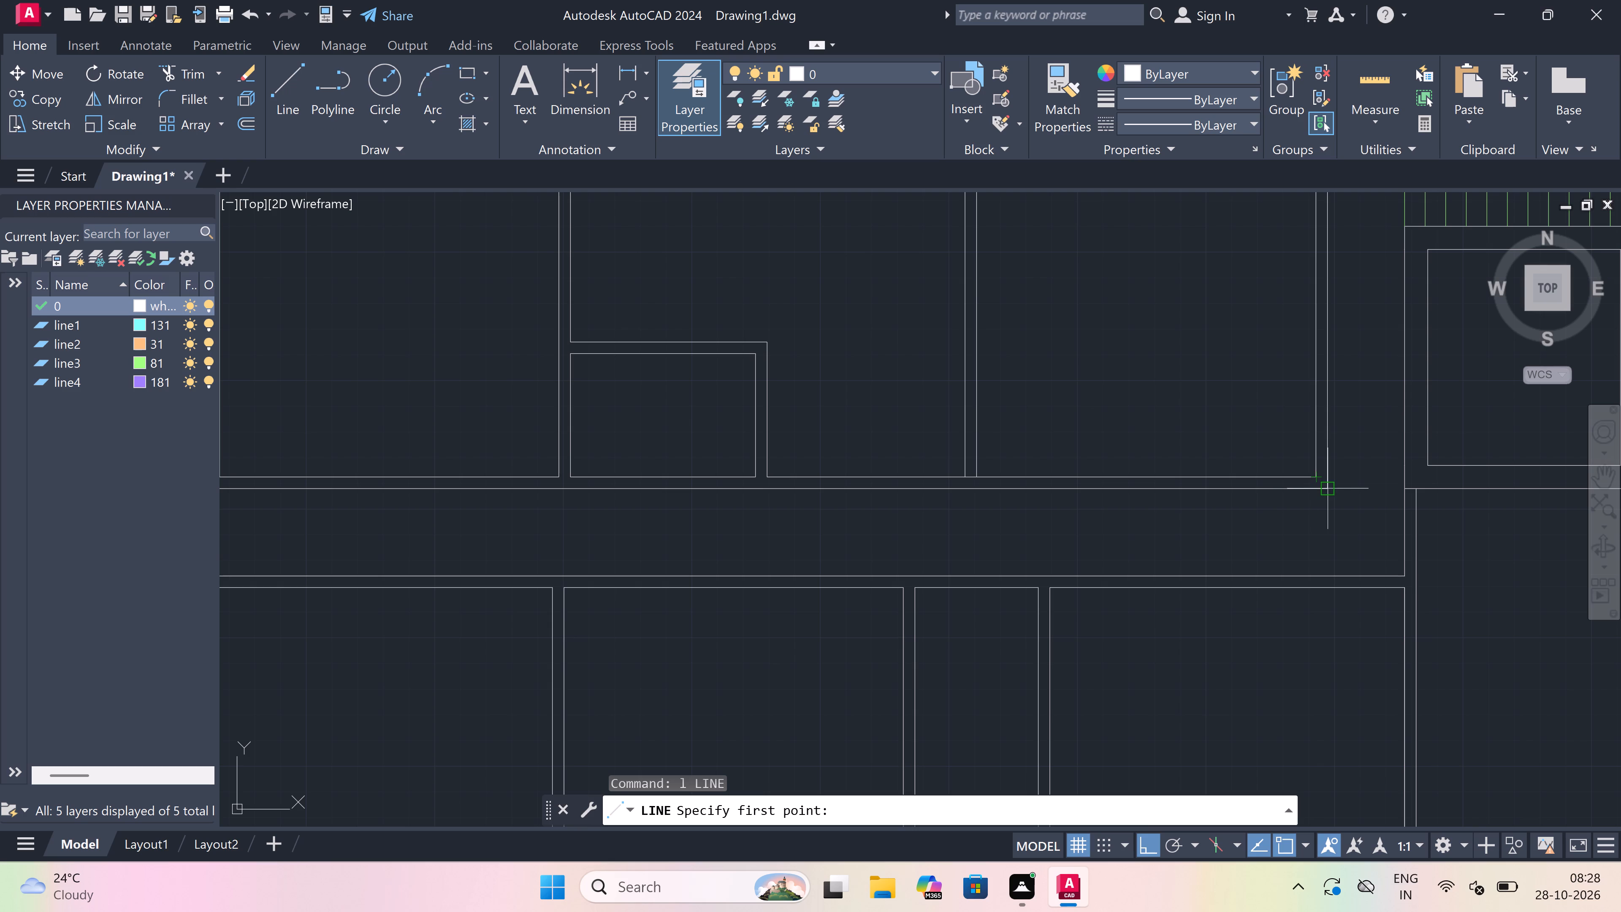
pyautogui.moveTo(1328, 489); pyautogui.dragTo(1328, 500)
pyautogui.scroll(2, 1324, 560)
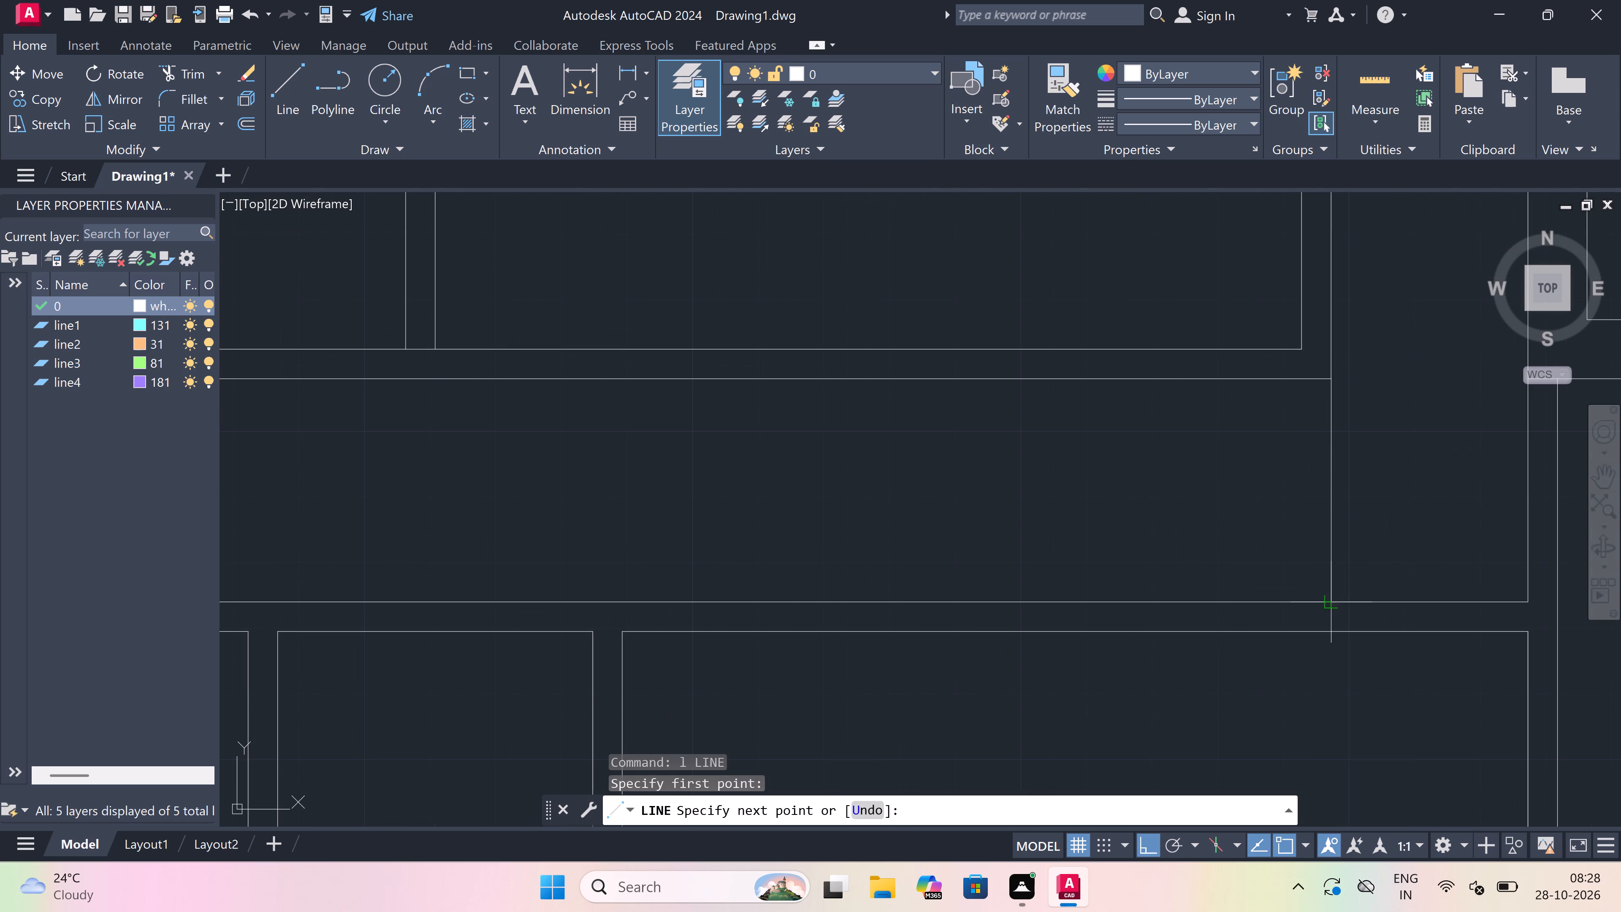
pyautogui.click(1329, 599)
pyautogui.scroll(-3, 1329, 595)
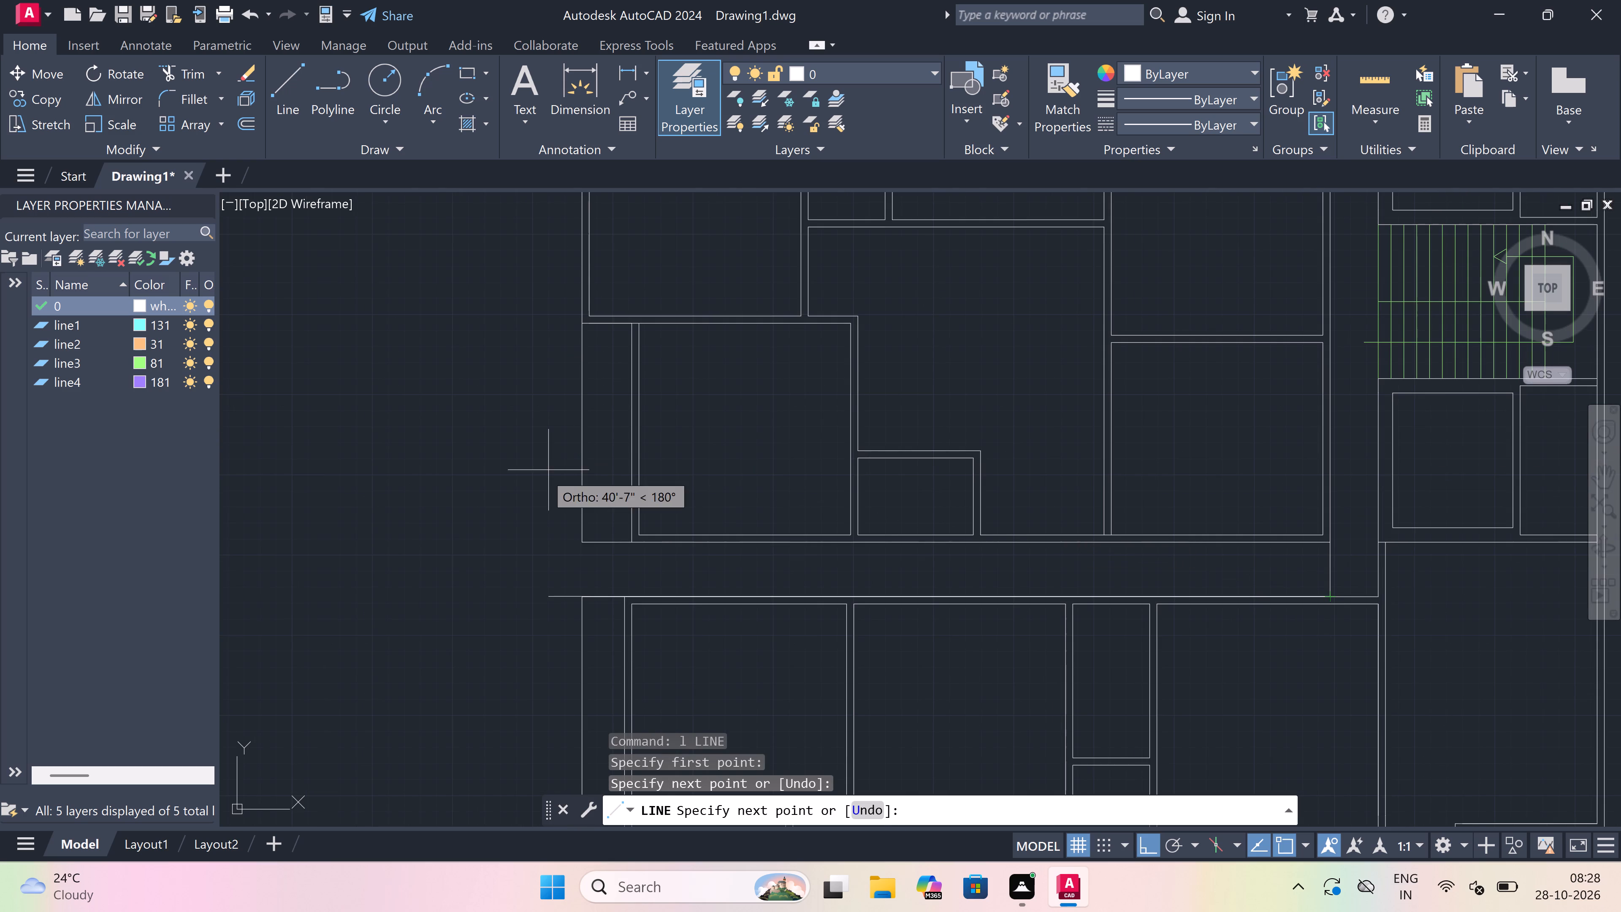
pyautogui.scroll(2, 628, 558)
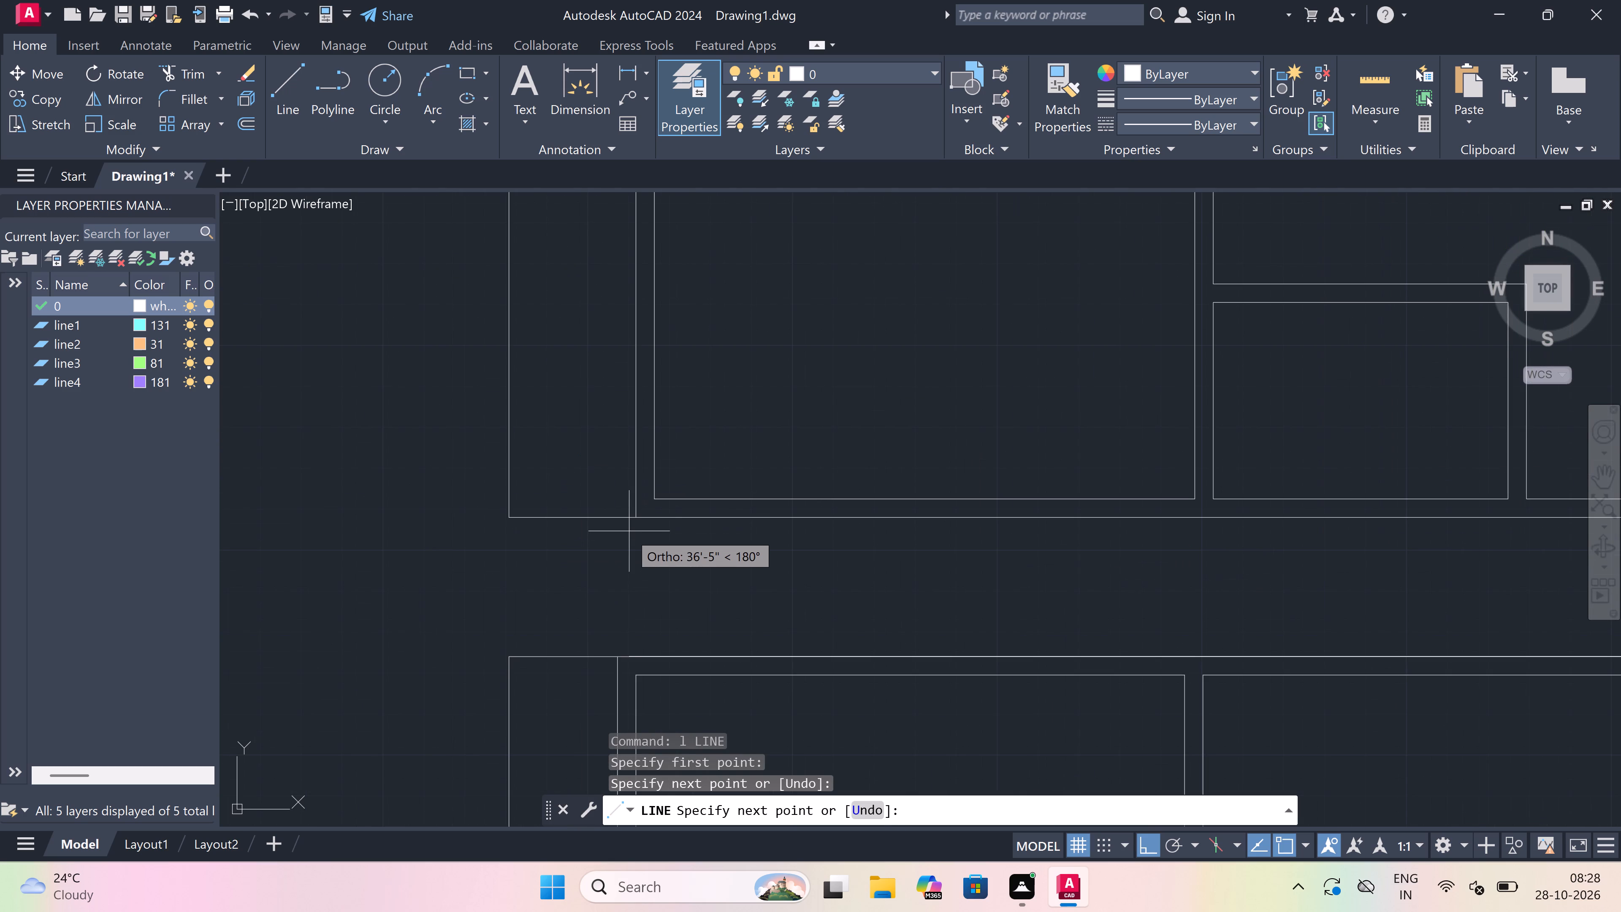
pyautogui.click(637, 522)
pyautogui.press('Escape')
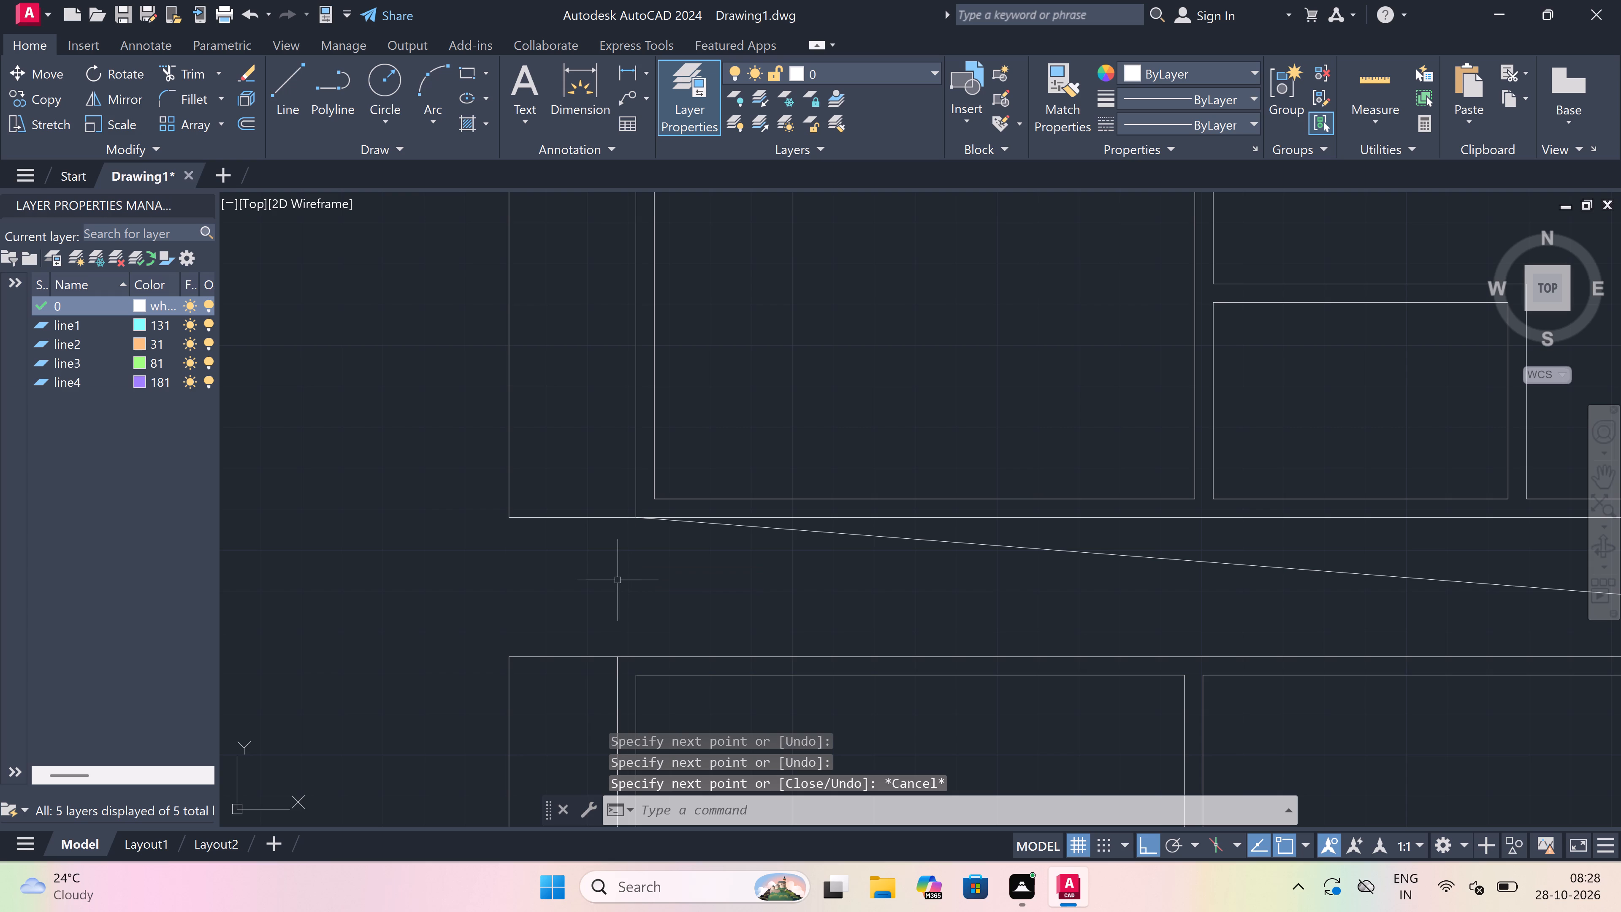
# Draw the opposite diagonal across the lower corridor, from its lower wall at the left to its upper-right corner.
pyautogui.press('space')
pyautogui.click(617, 661)
pyautogui.scroll(-4, 613, 650)
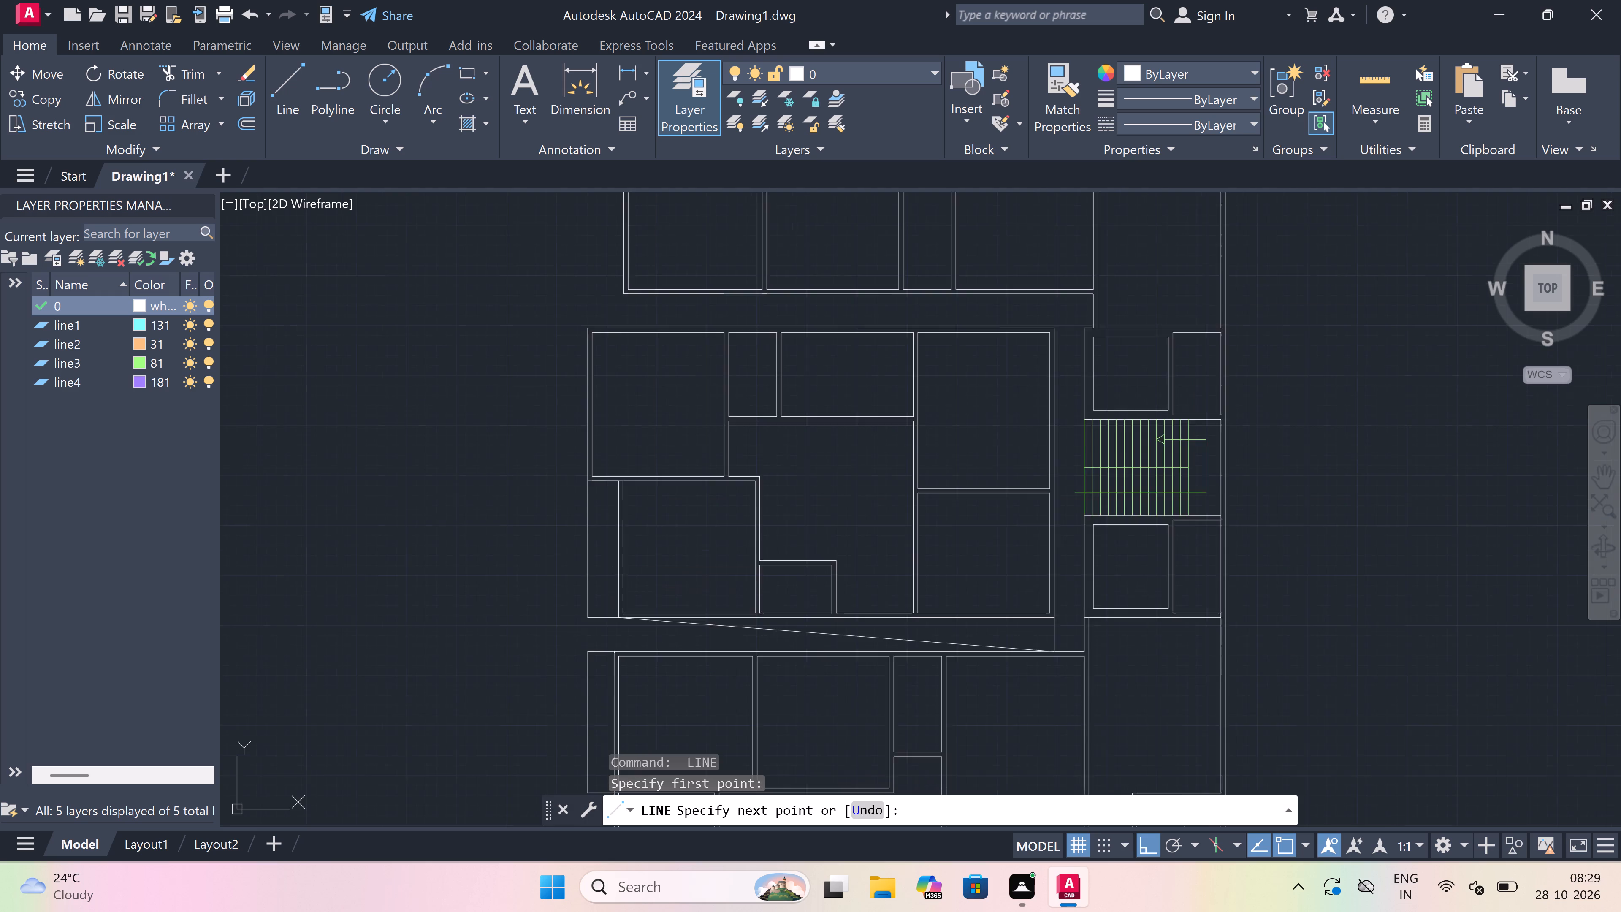
pyautogui.scroll(3, 854, 639)
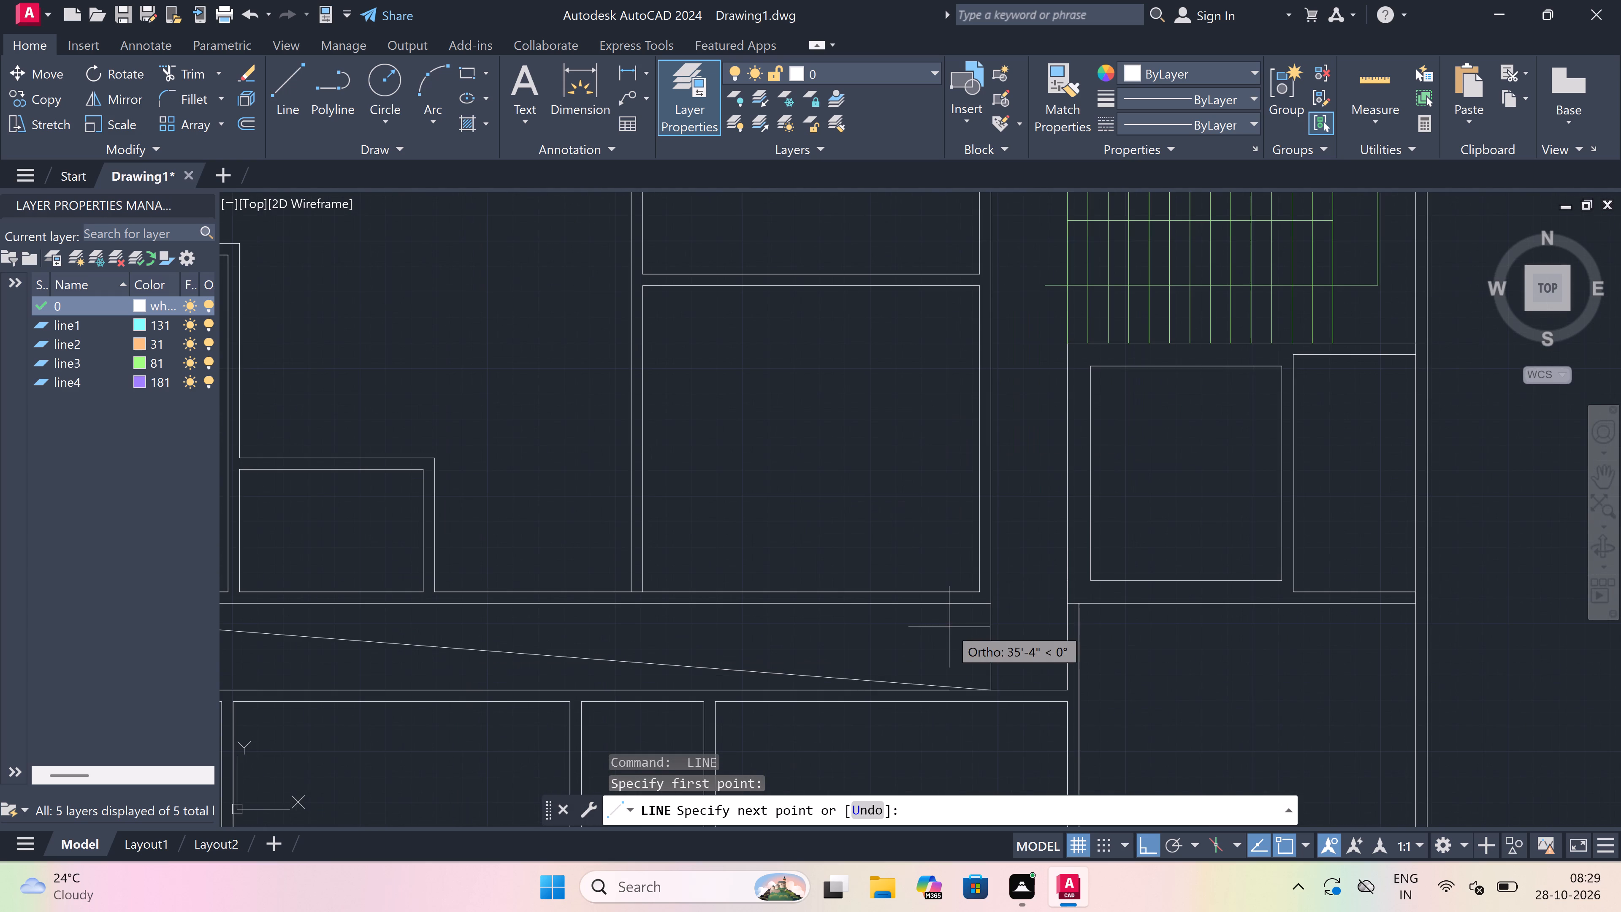
pyautogui.click(989, 603)
pyautogui.press('Escape')
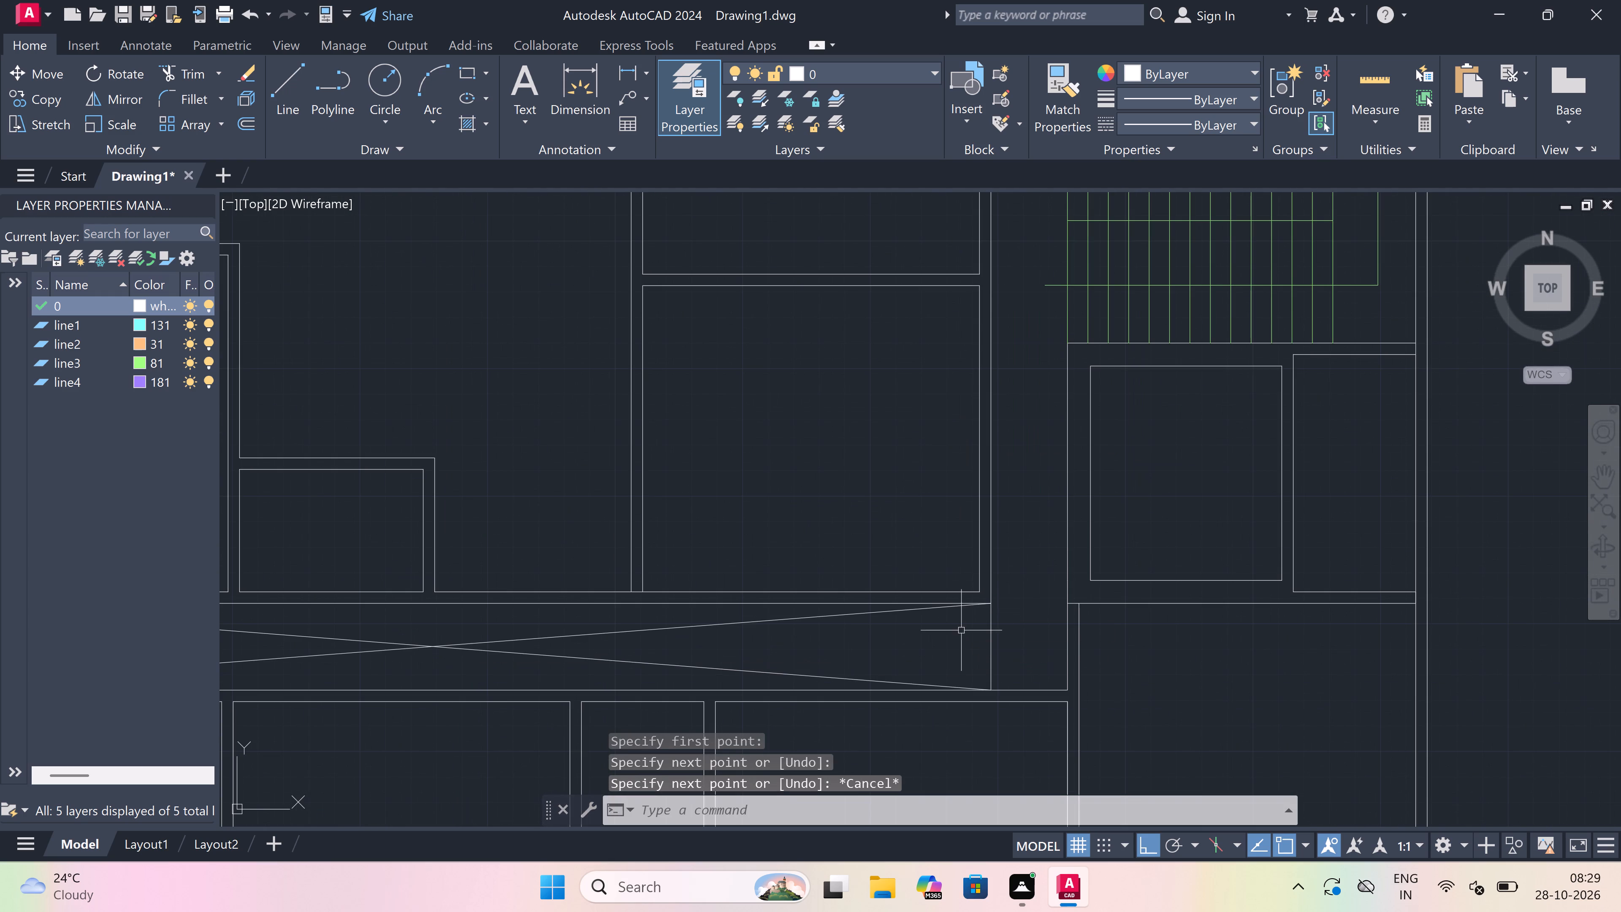
# Draw a vertical line across the upper corridor from the middle block's top-right corner to the corridor's upper wall.
pyautogui.scroll(-5, 960, 629)
pyautogui.scroll(3, 926, 548)
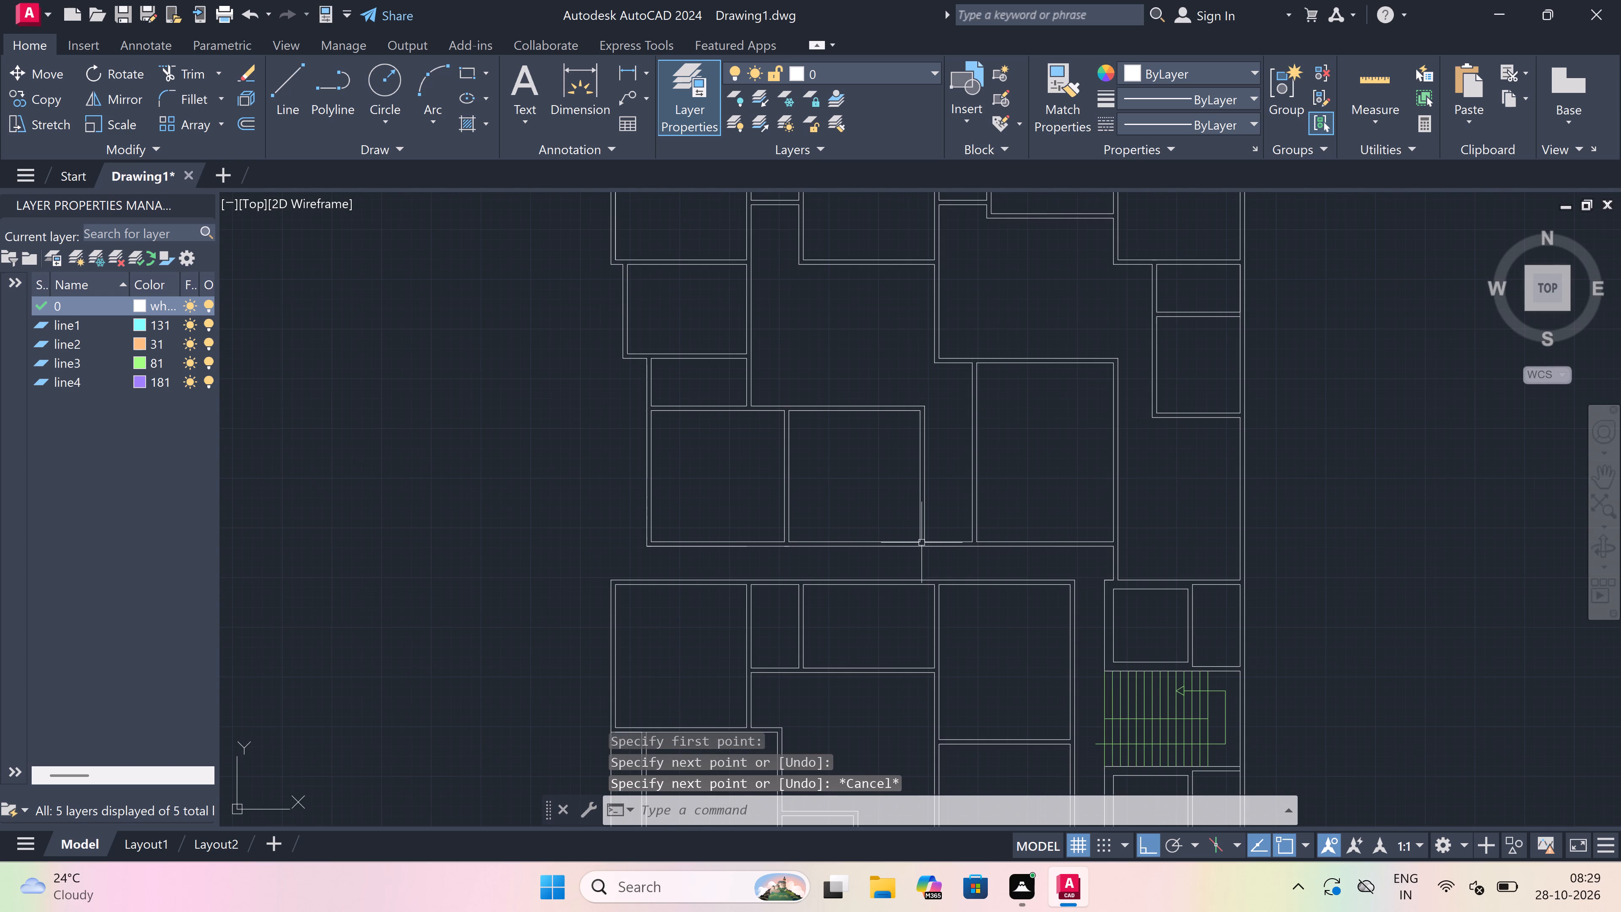
pyautogui.press('space')
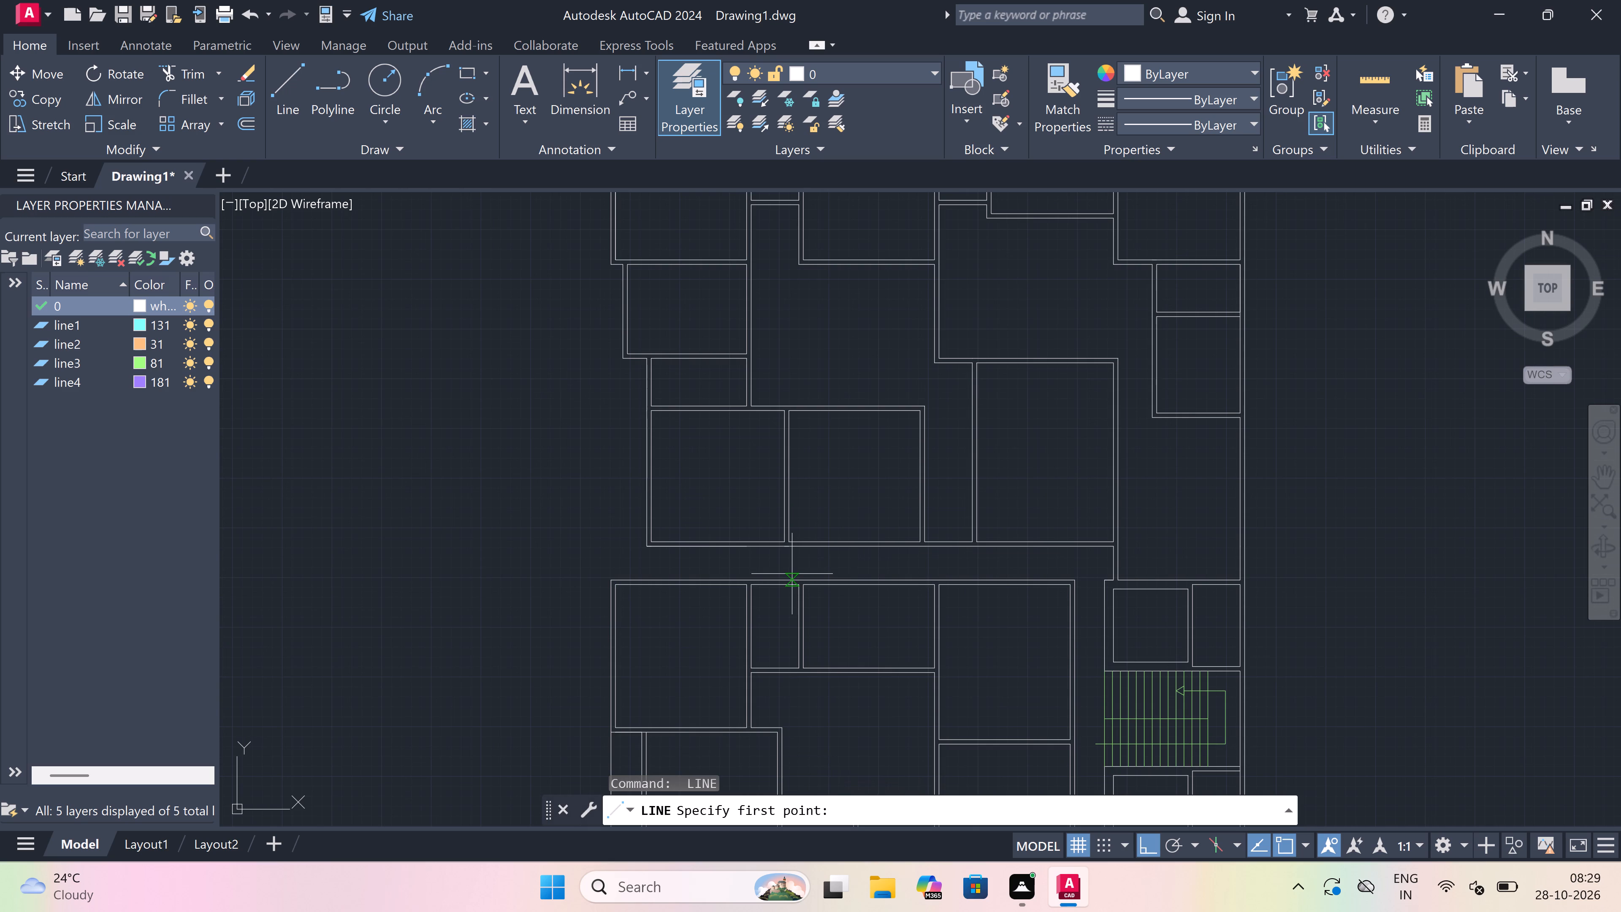
pyautogui.scroll(1, 991, 575)
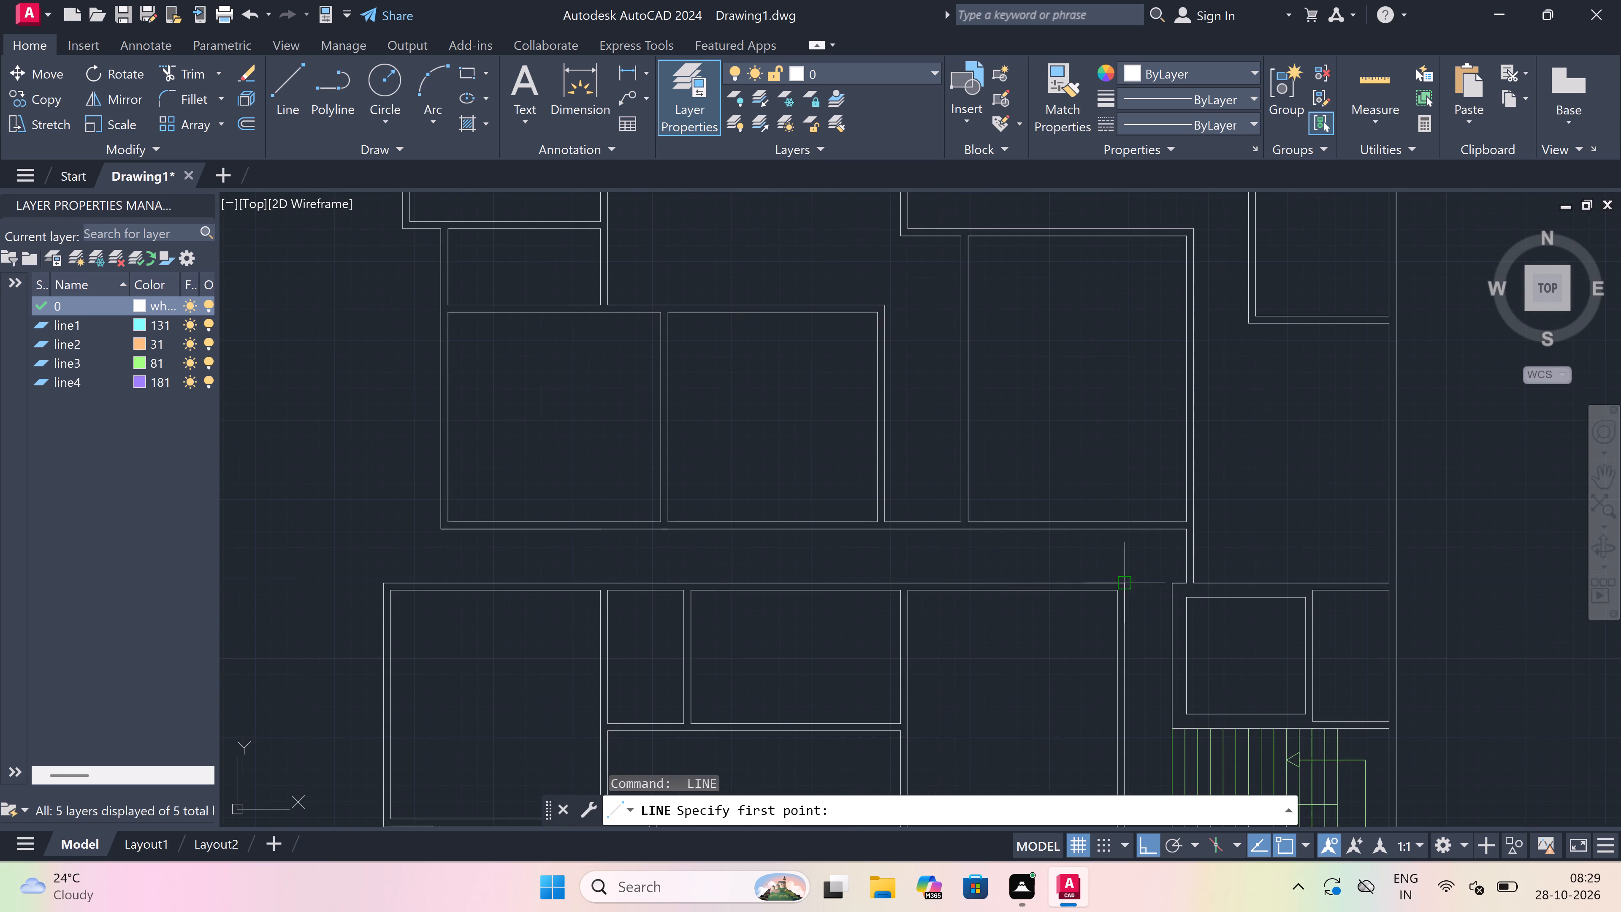
pyautogui.moveTo(1122, 588); pyautogui.dragTo(1122, 577)
pyautogui.click(1125, 530)
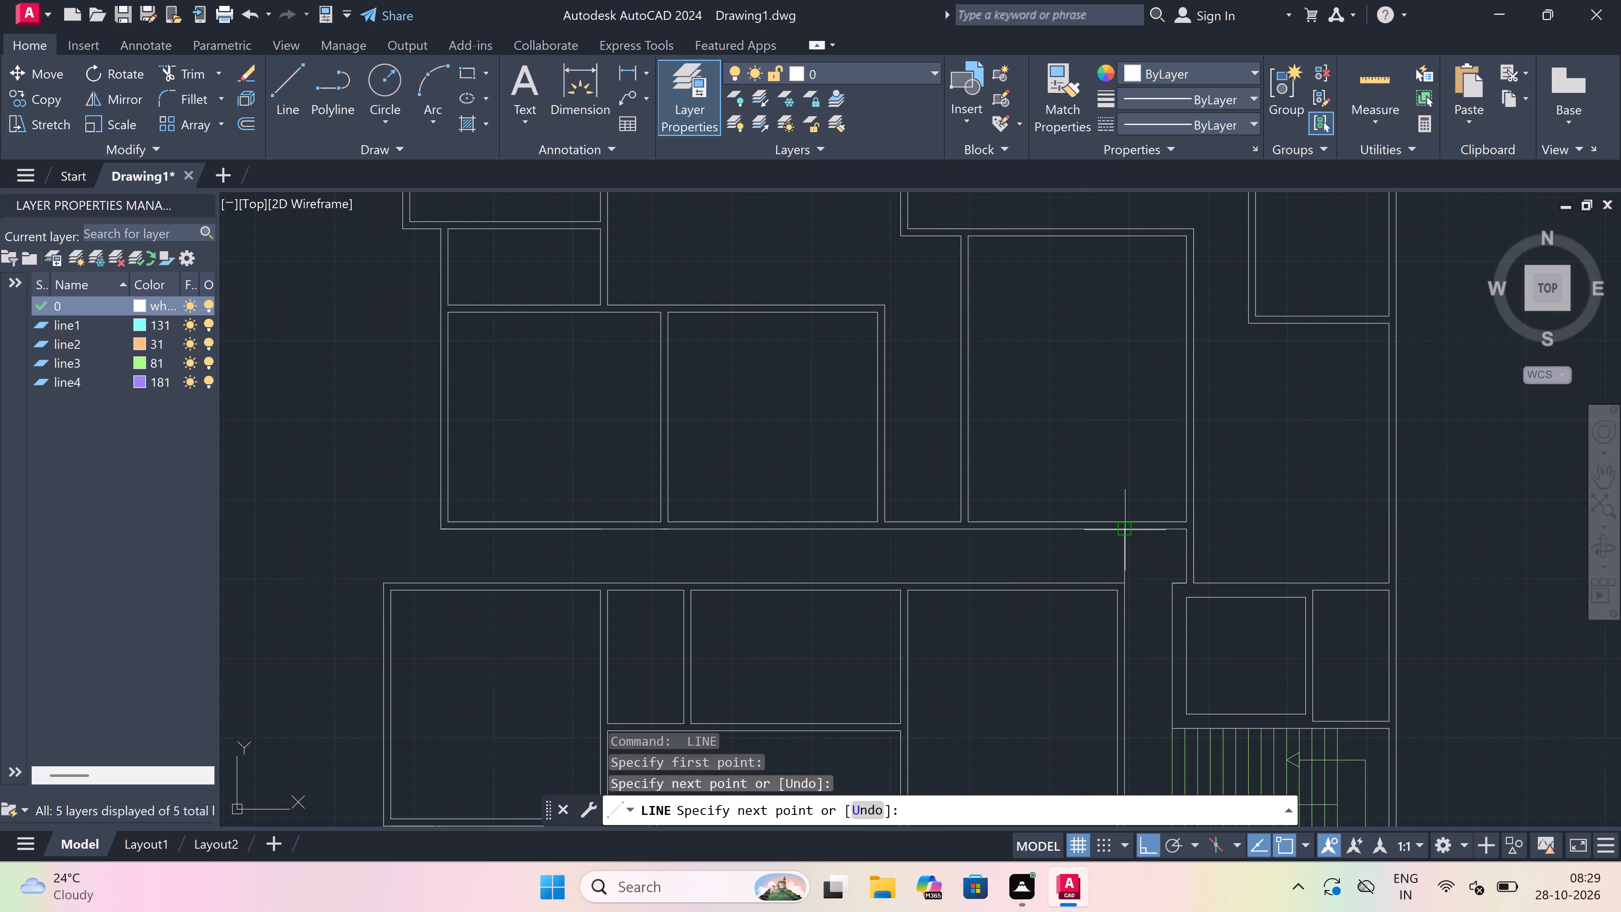
pyautogui.press('Escape')
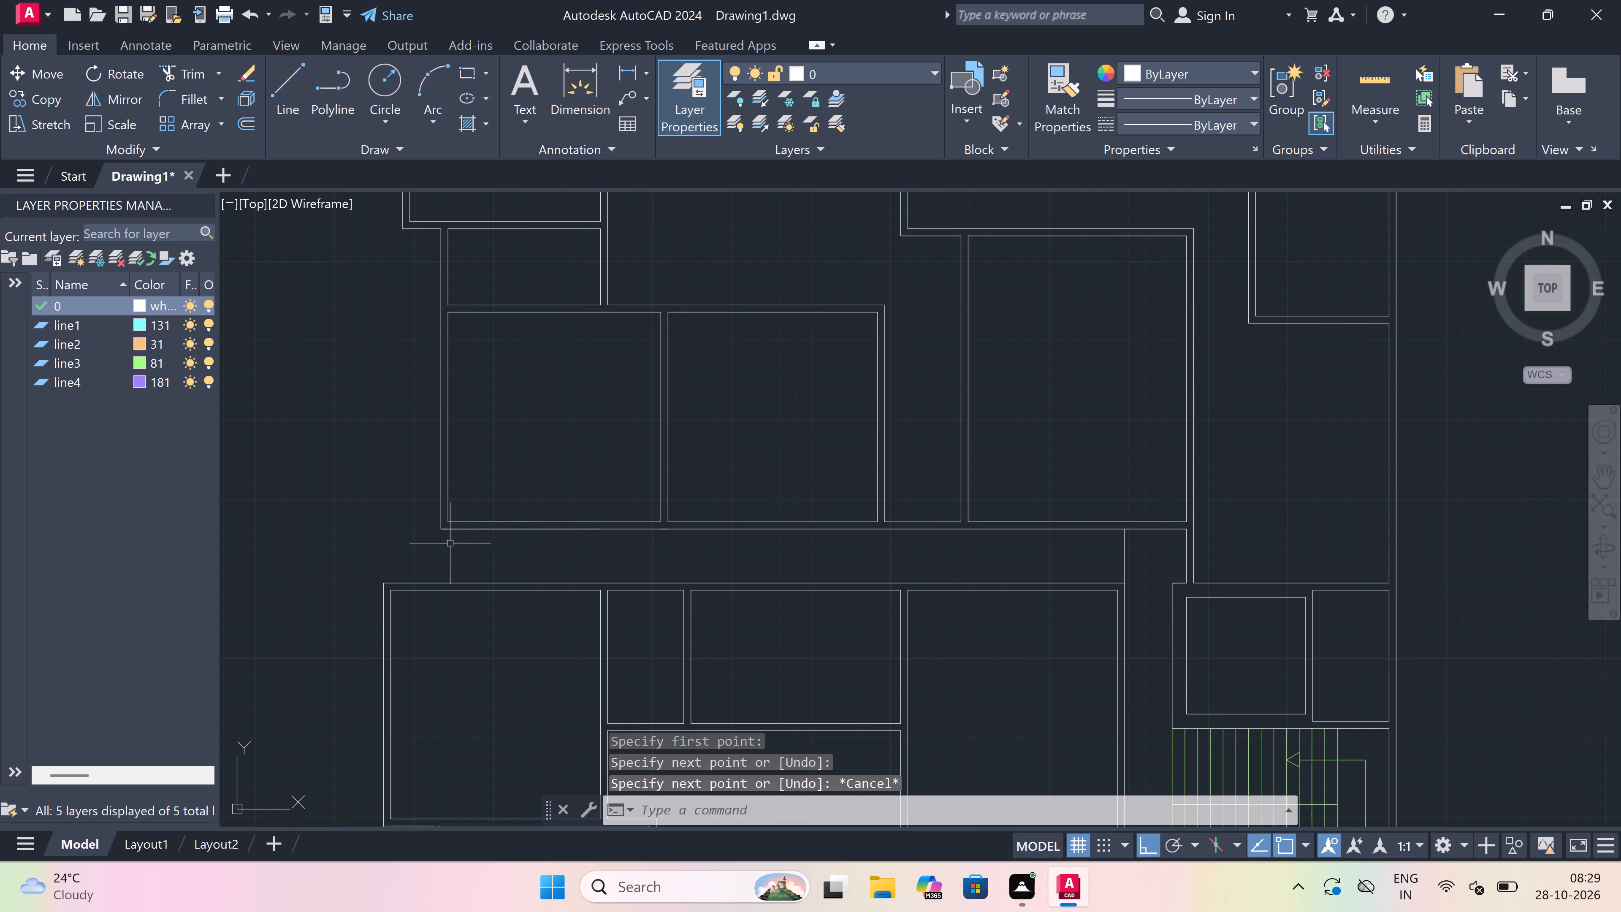
# Close the upper corridor's left end with a vertical line and cross the corridor with two corner-to-corner diagonals.
pyautogui.press('space')
pyautogui.click(439, 530)
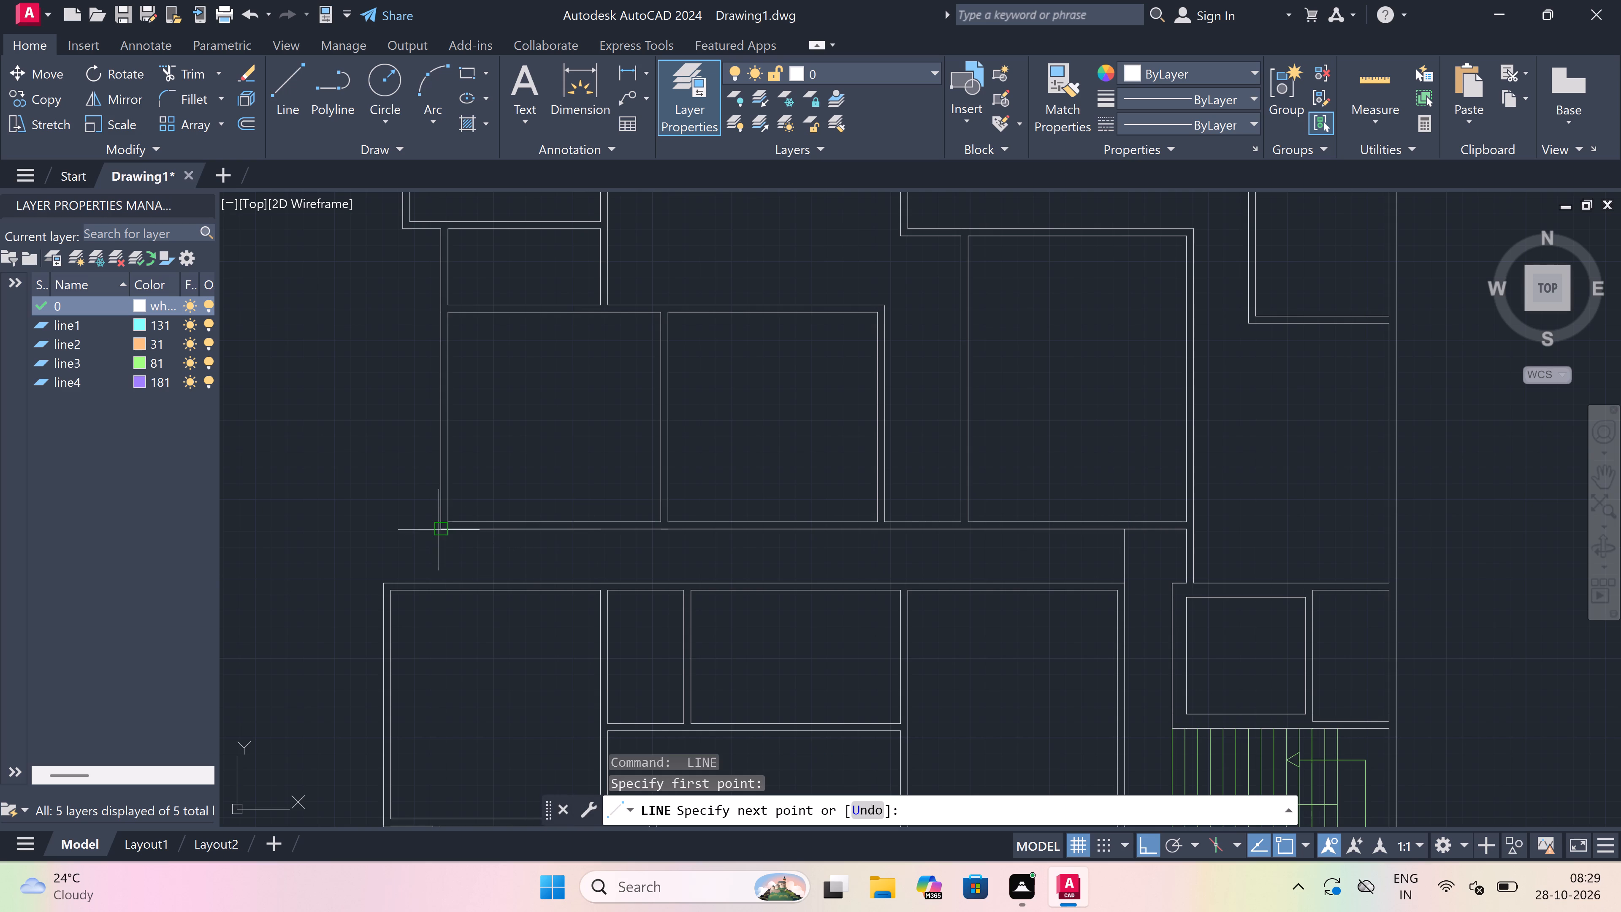
pyautogui.moveTo(440, 578); pyautogui.dragTo(458, 570)
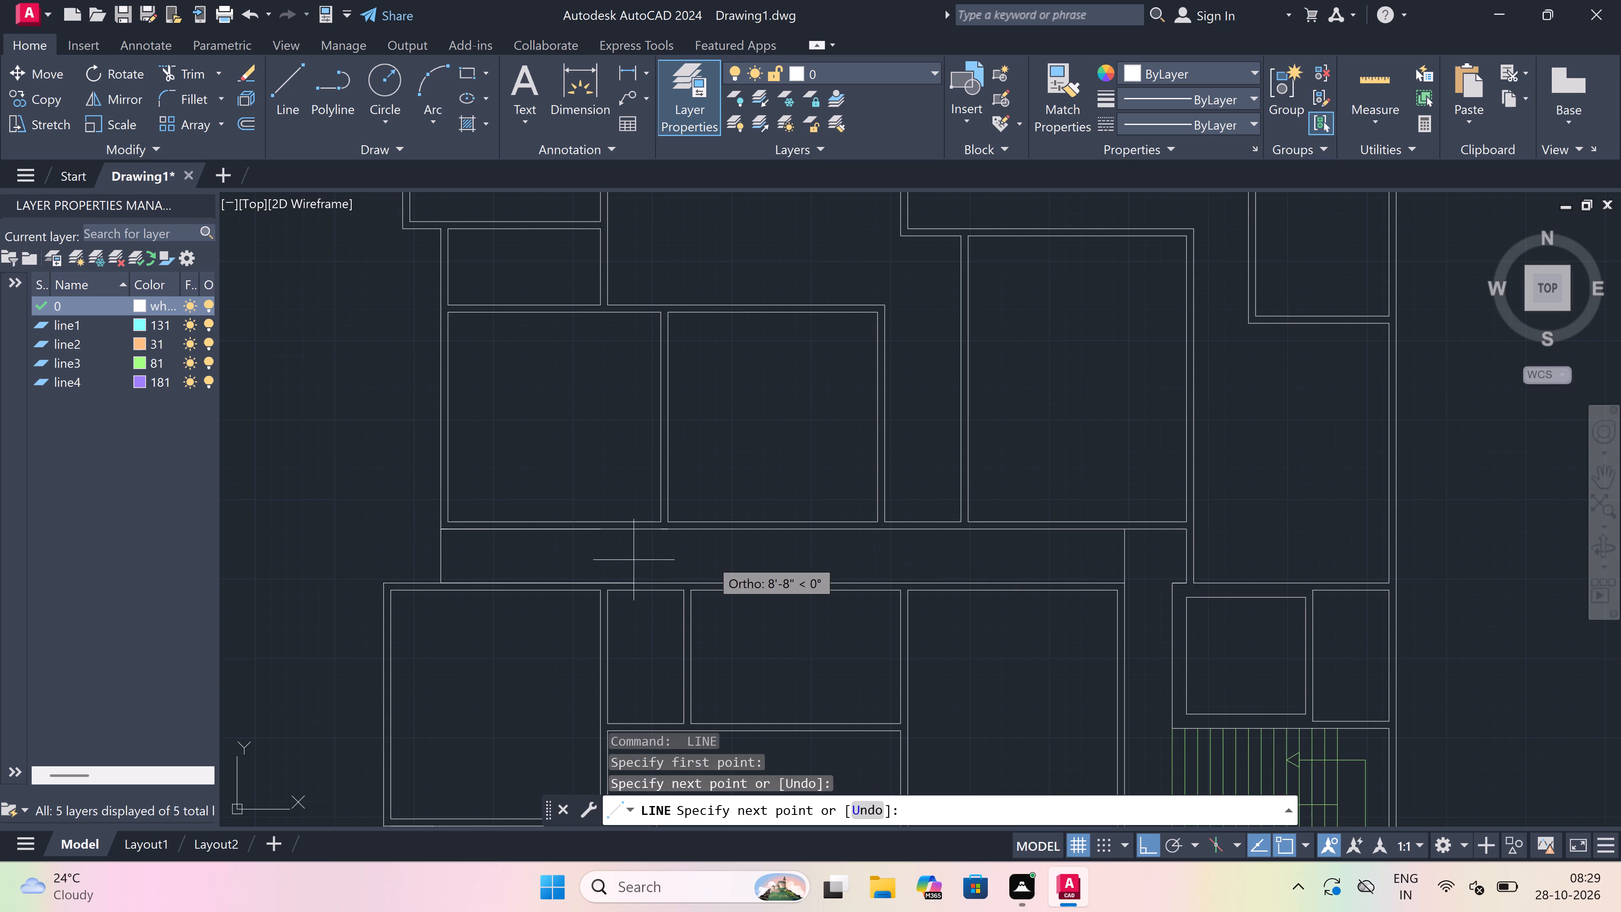
pyautogui.click(1126, 527)
pyautogui.press('Escape')
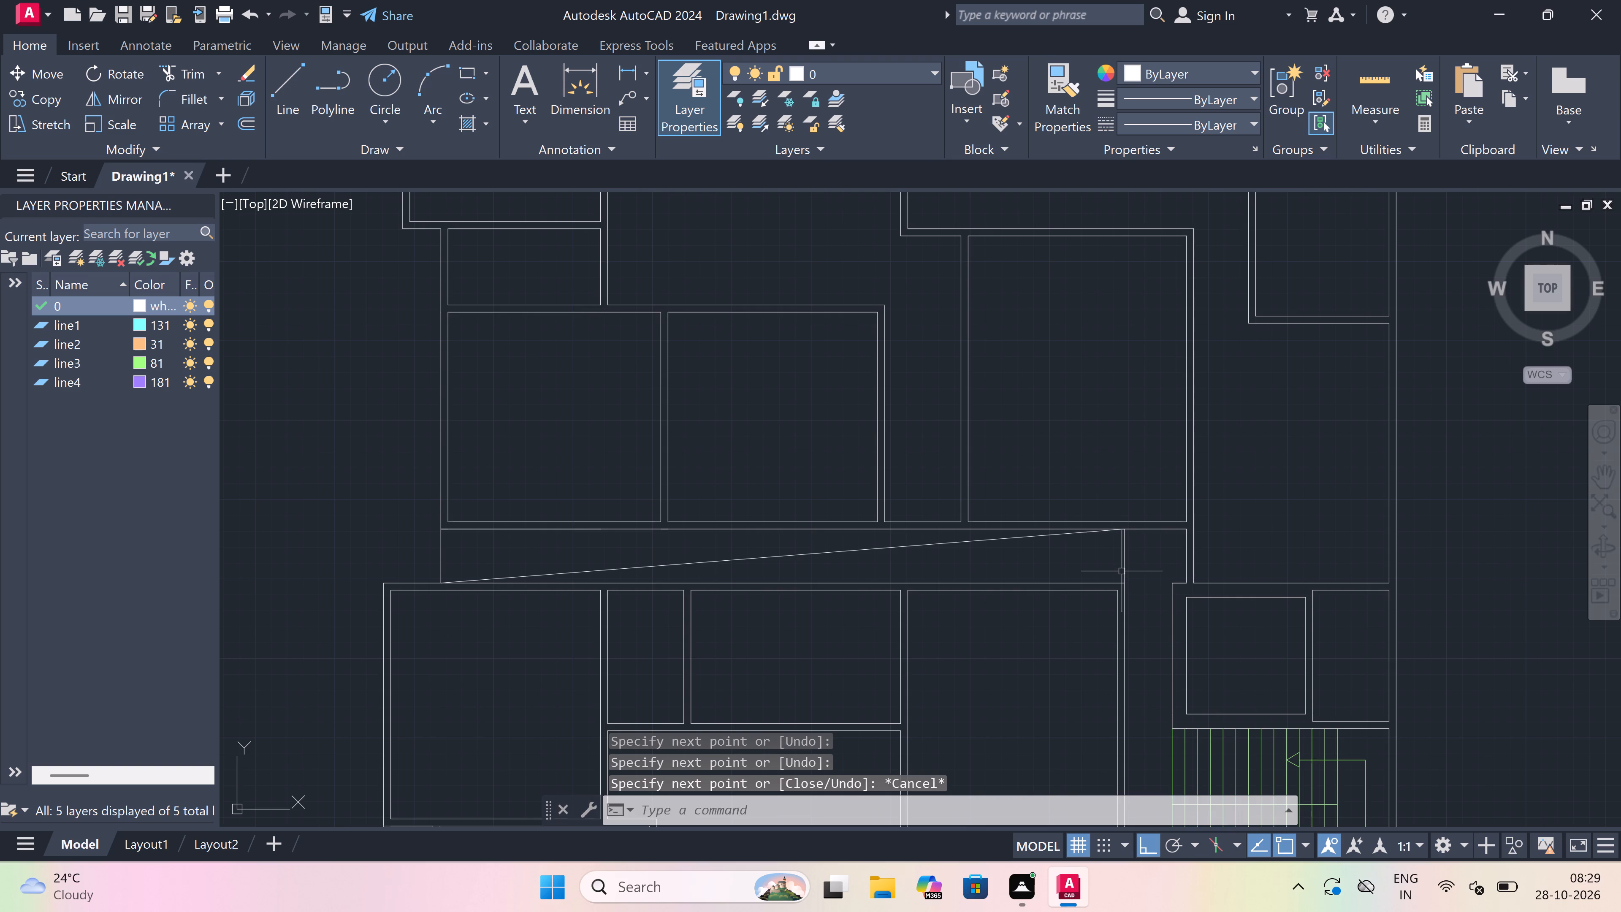
pyautogui.press('space')
pyautogui.moveTo(1121, 586); pyautogui.dragTo(1105, 580)
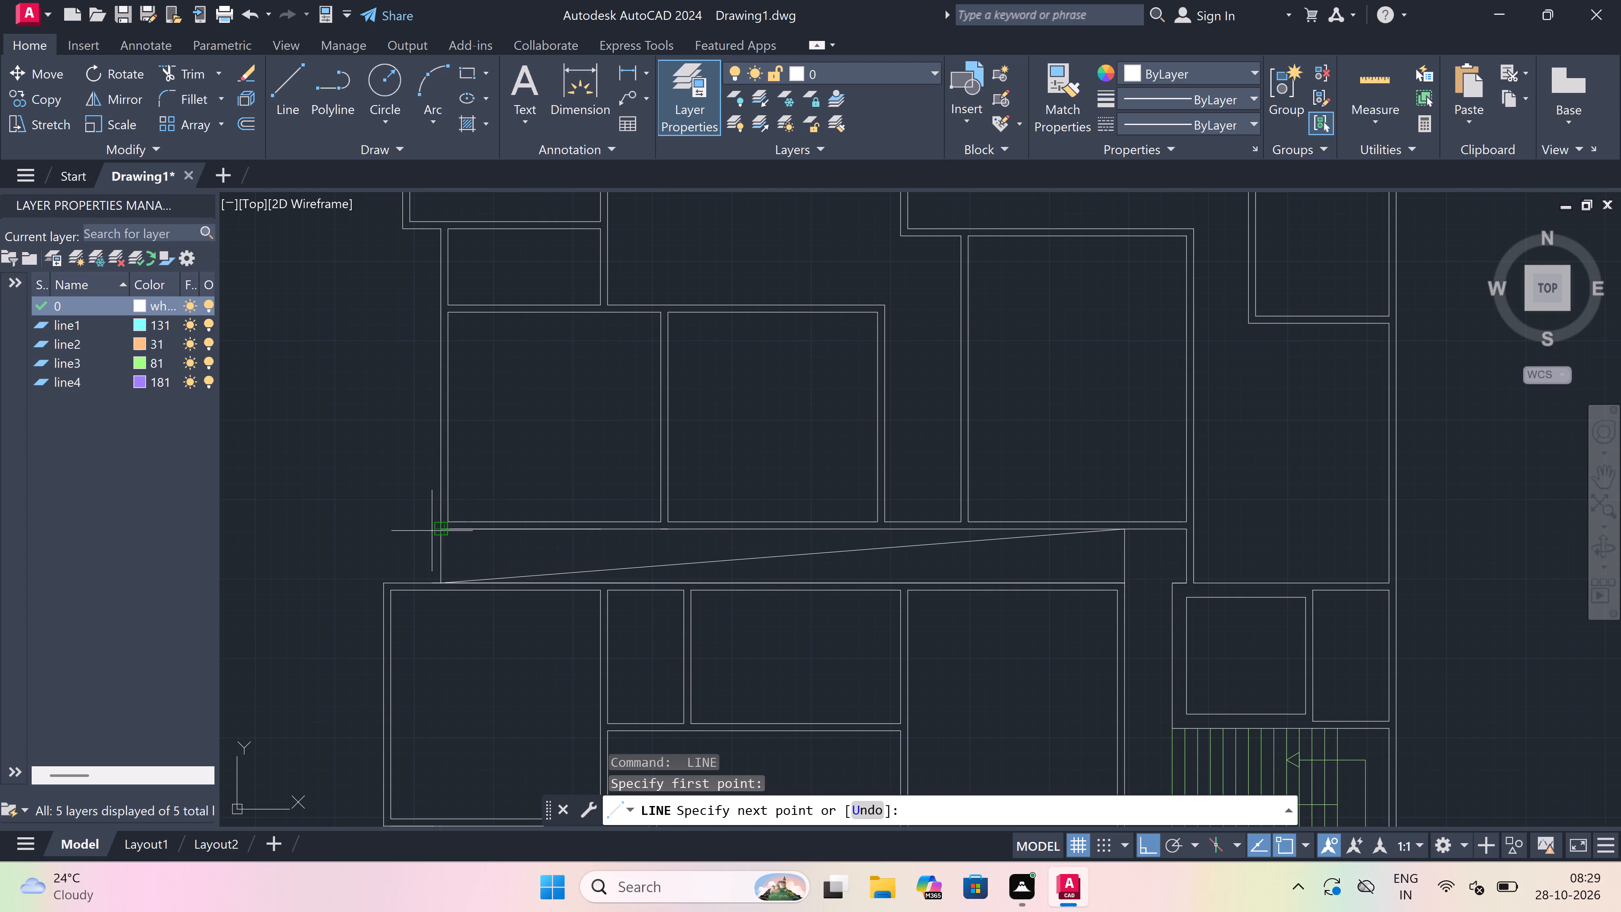
pyautogui.moveTo(436, 530); pyautogui.dragTo(457, 521)
pyautogui.press('Escape')
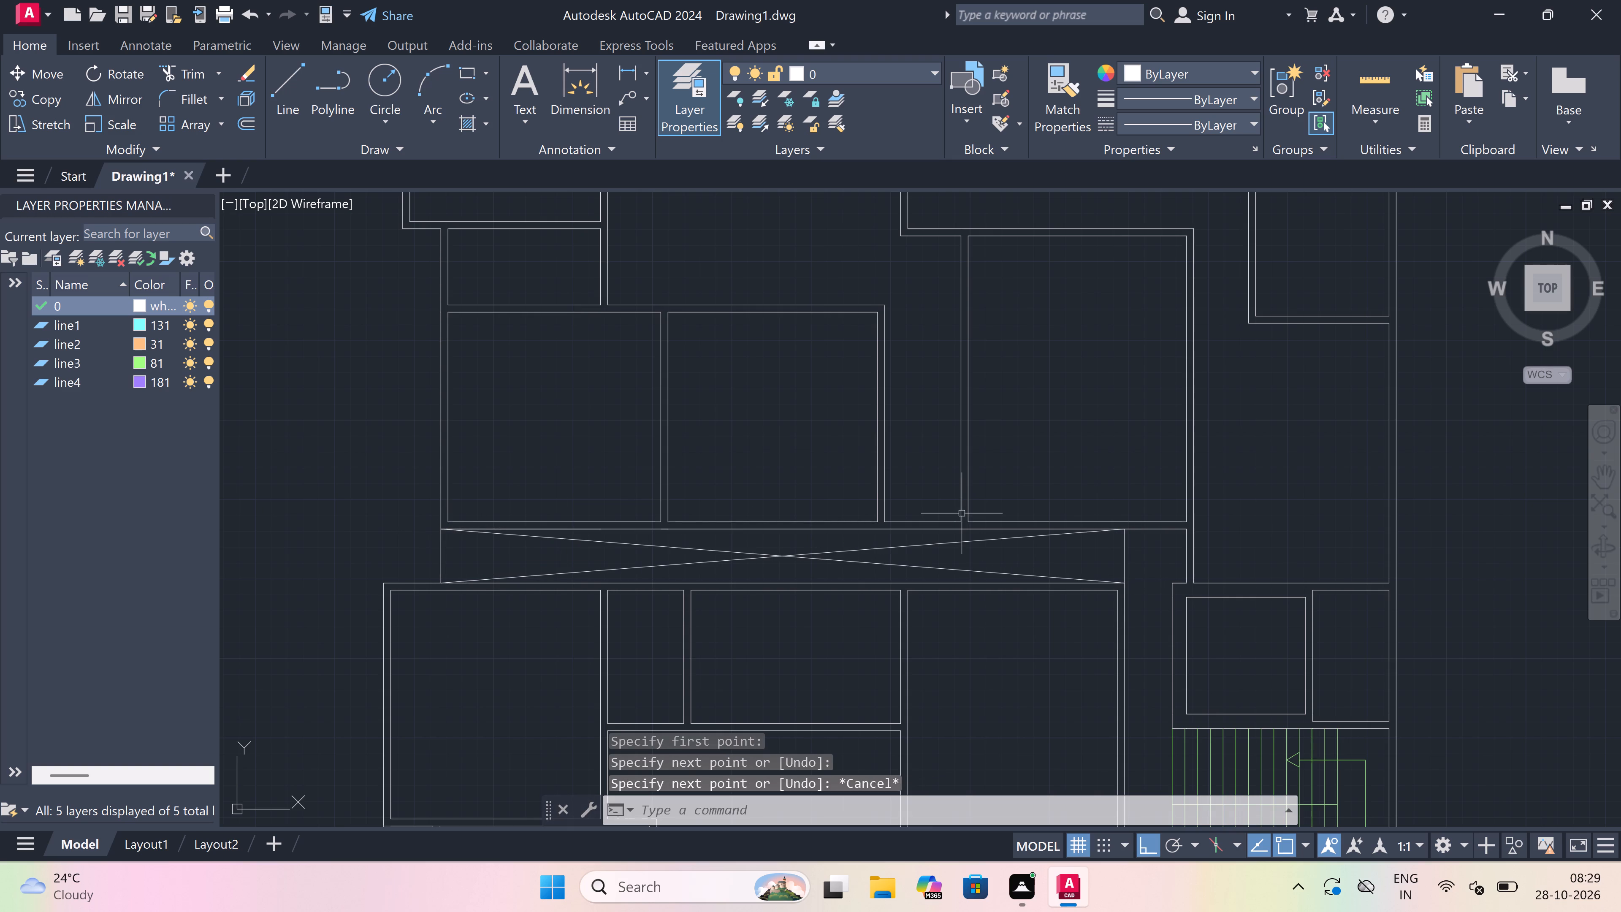
# Start a line at the plan's top-left rooms and make line2 the current layer.
pyautogui.scroll(-5, 962, 512)
pyautogui.scroll(2, 951, 573)
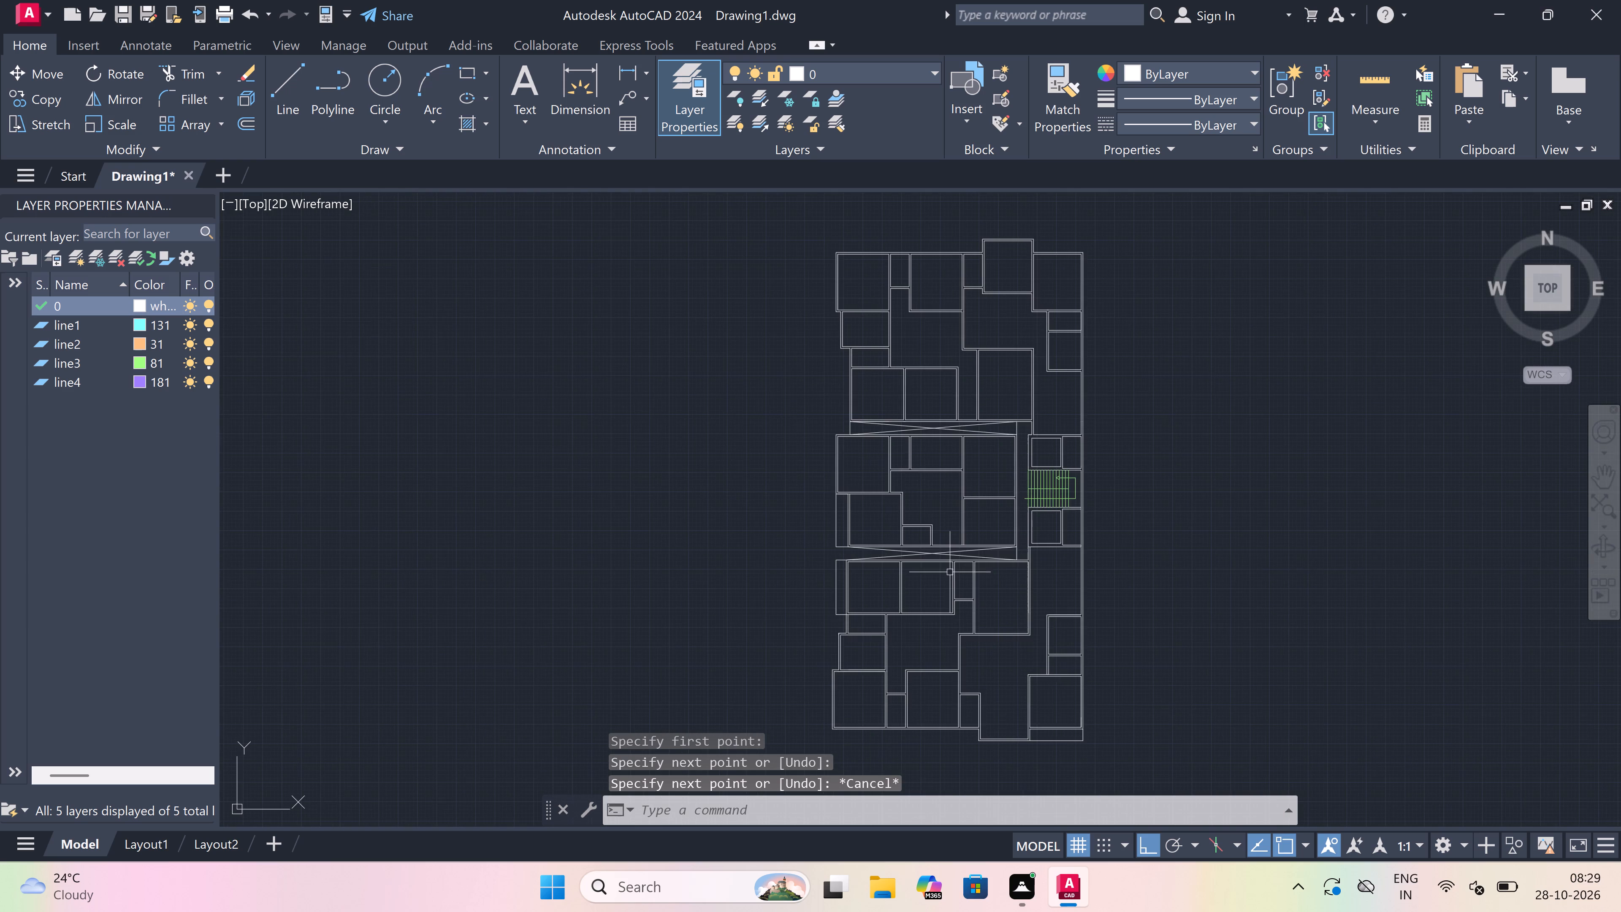
pyautogui.scroll(1, 950, 571)
pyautogui.scroll(-3, 948, 563)
pyautogui.scroll(2, 943, 504)
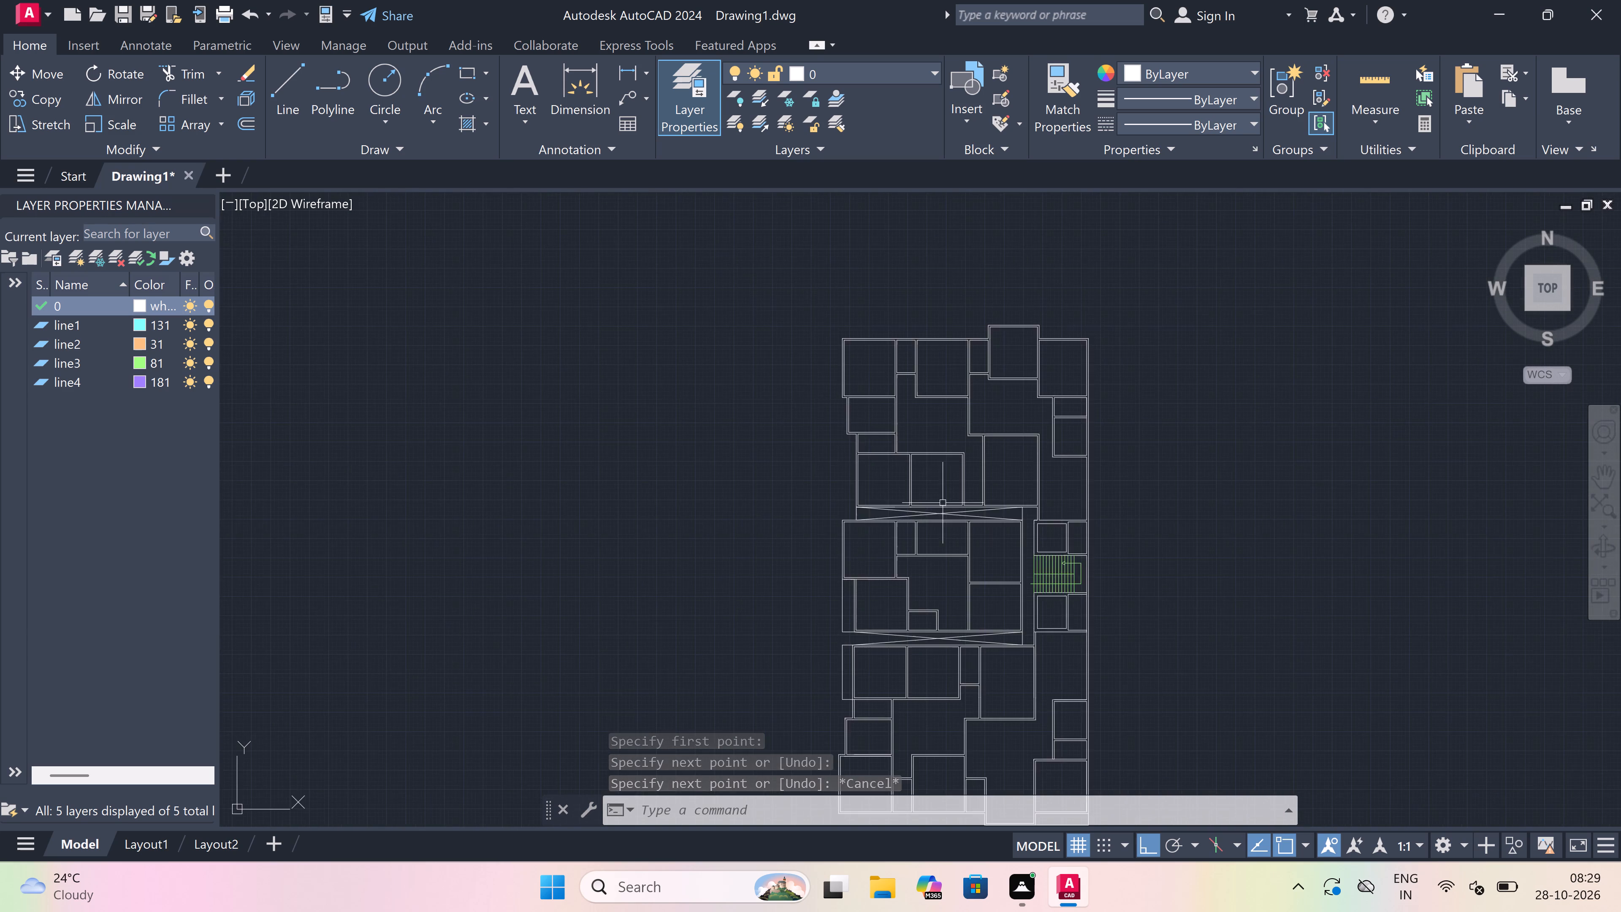
pyautogui.scroll(-3, 933, 466)
pyautogui.scroll(6, 924, 440)
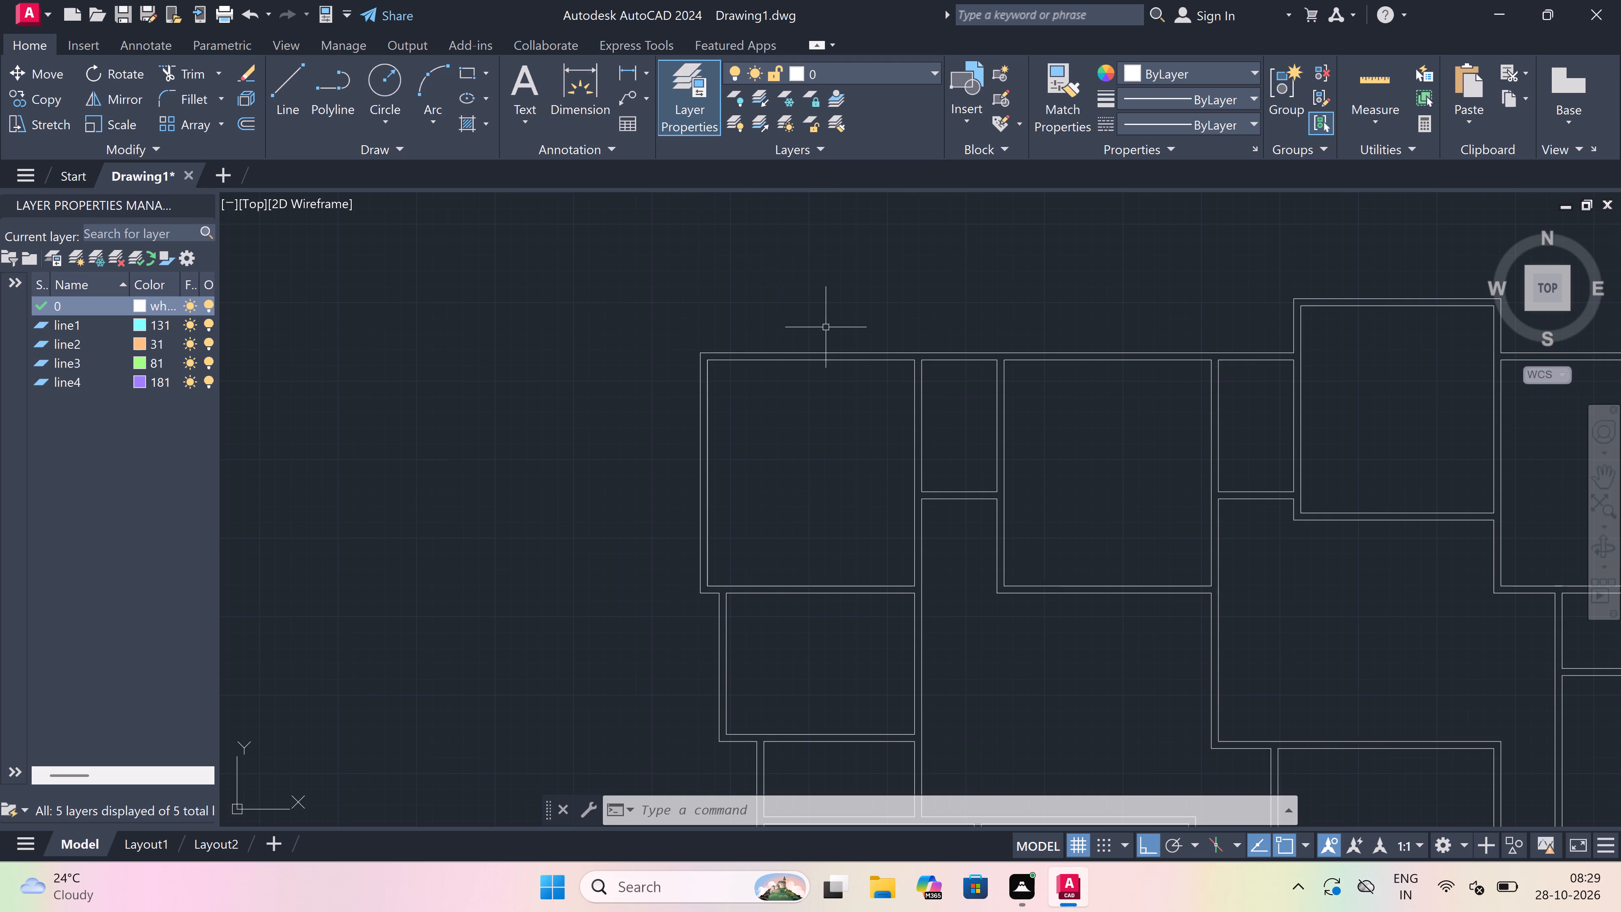
pyautogui.write('l')
pyautogui.press('space')
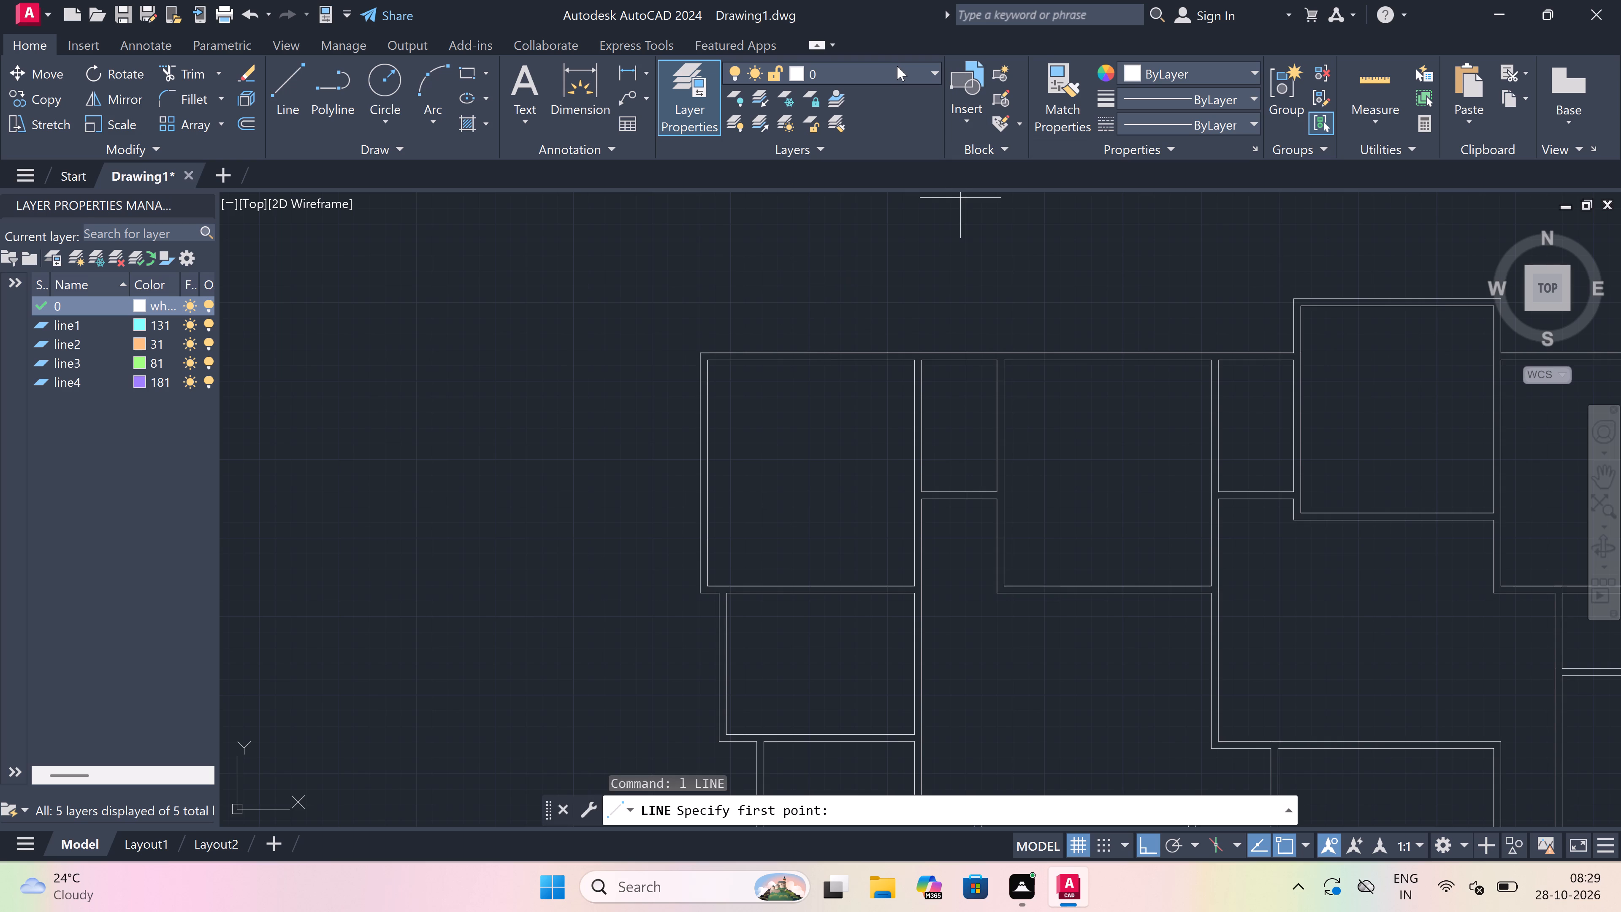
pyautogui.click(897, 66)
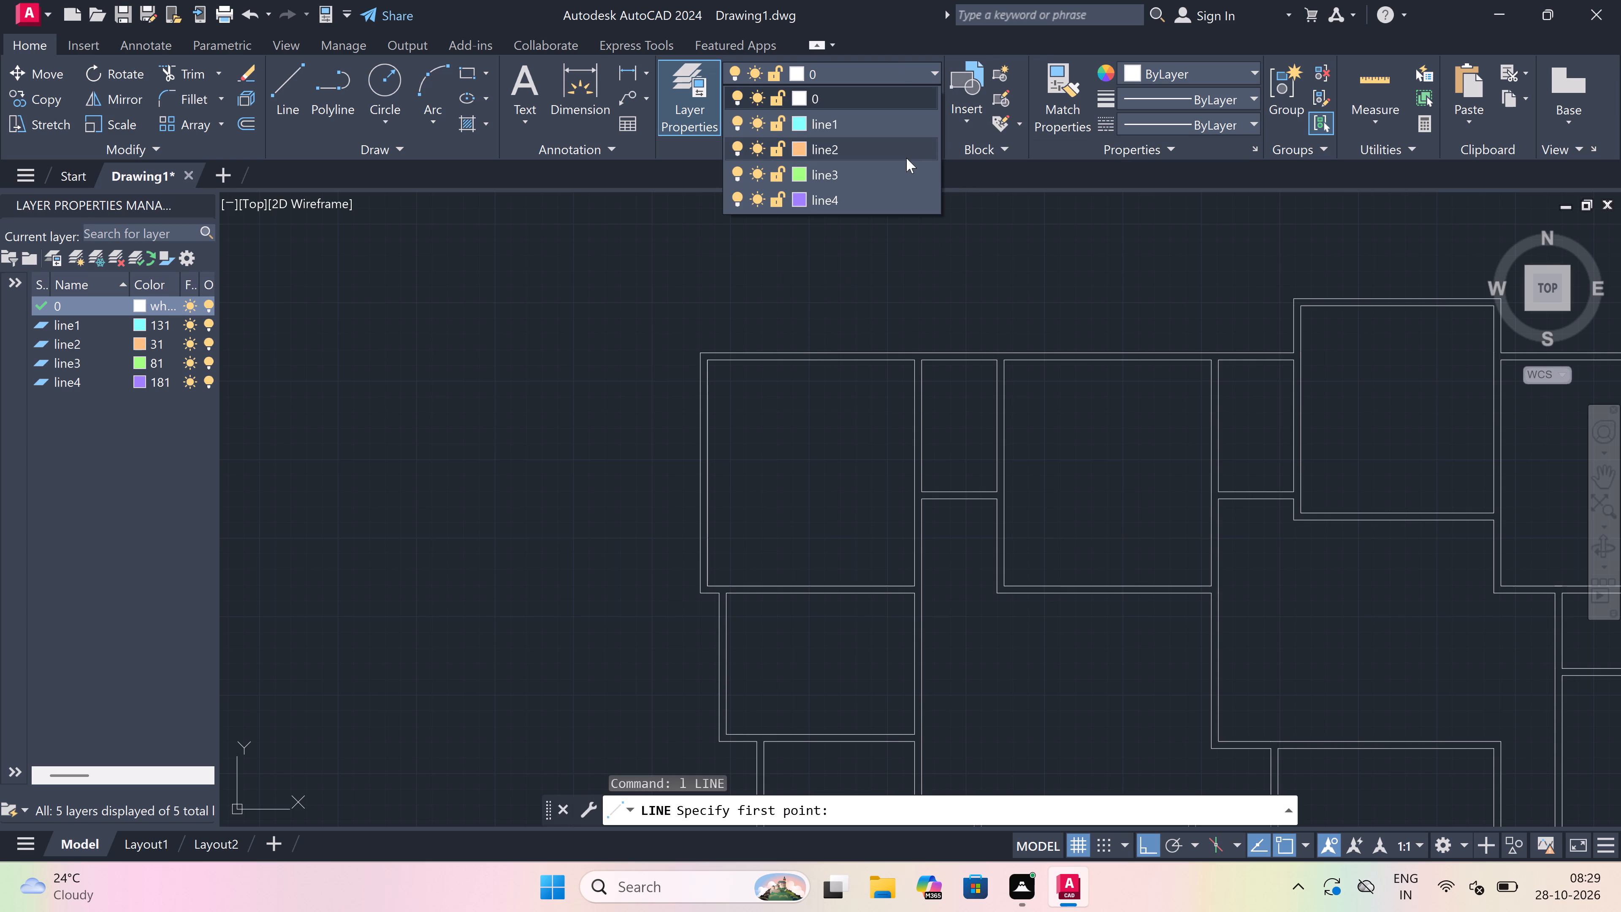
pyautogui.click(906, 158)
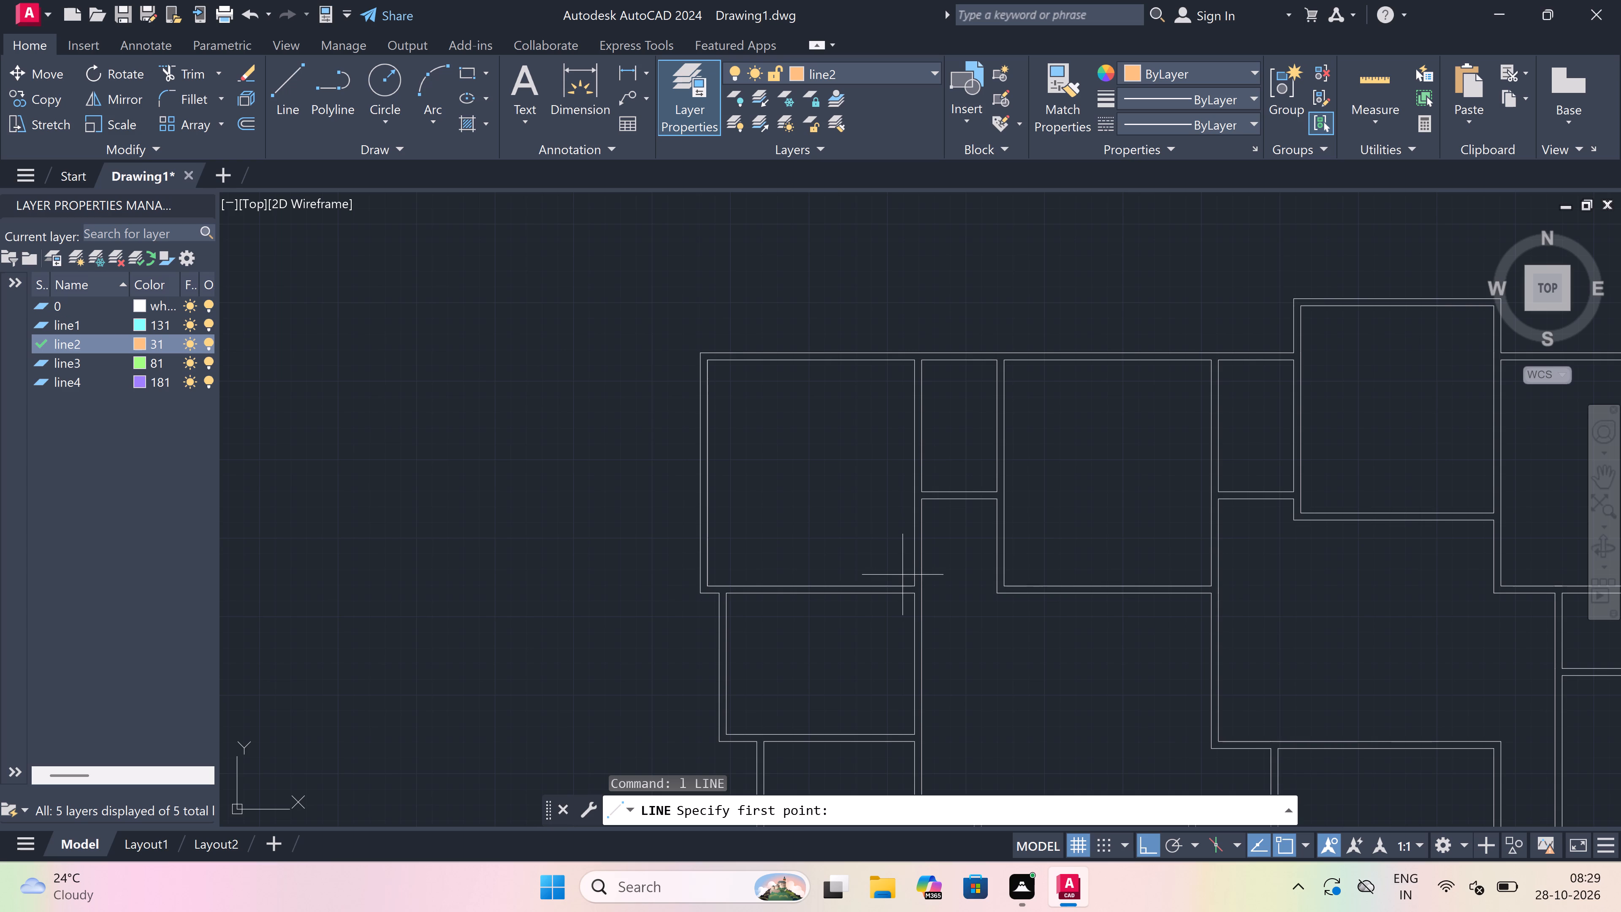
# Draw the top-left room's lower door jamb across its right wall, with a 2" upward return and a 3' door leaf into the room.
pyautogui.scroll(2, 912, 593)
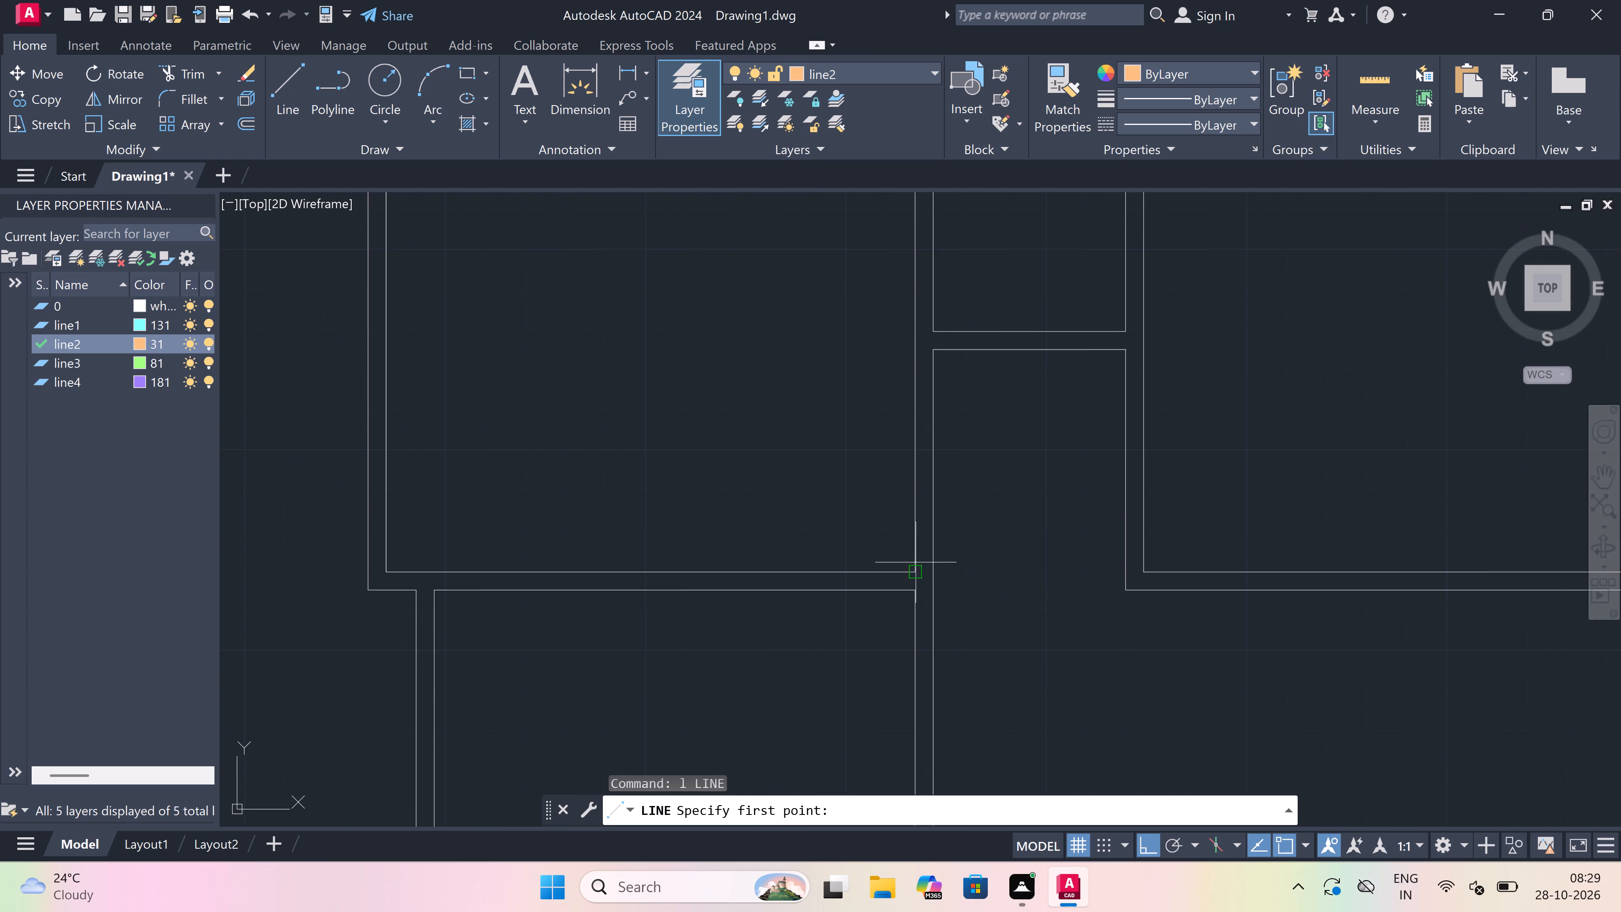
pyautogui.scroll(2, 917, 559)
pyautogui.click(912, 560)
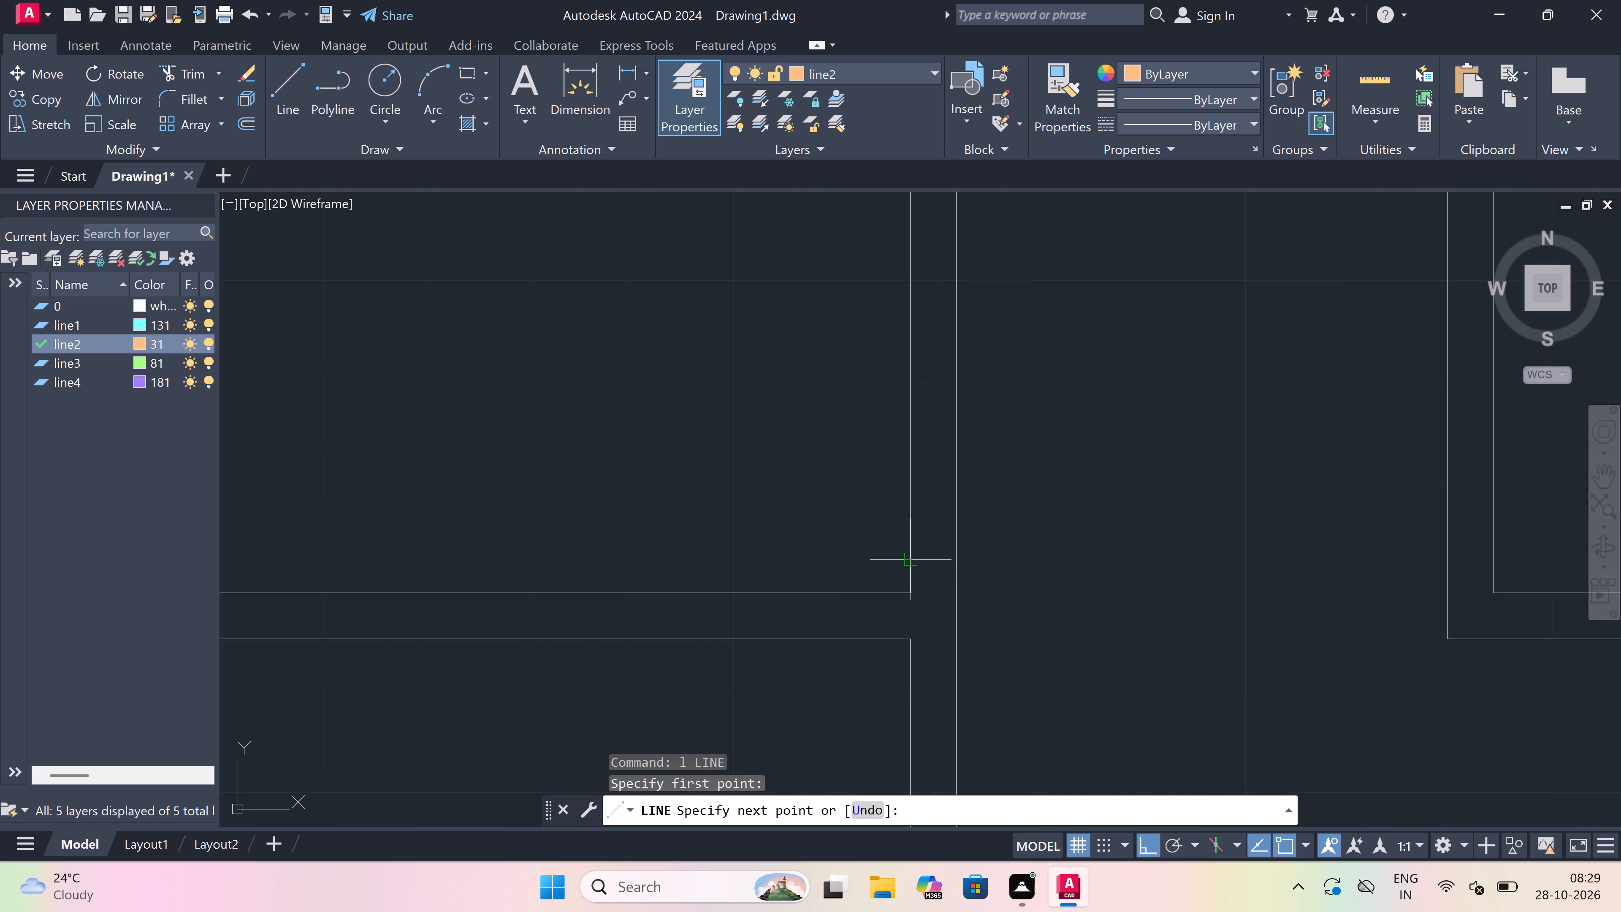
pyautogui.click(957, 558)
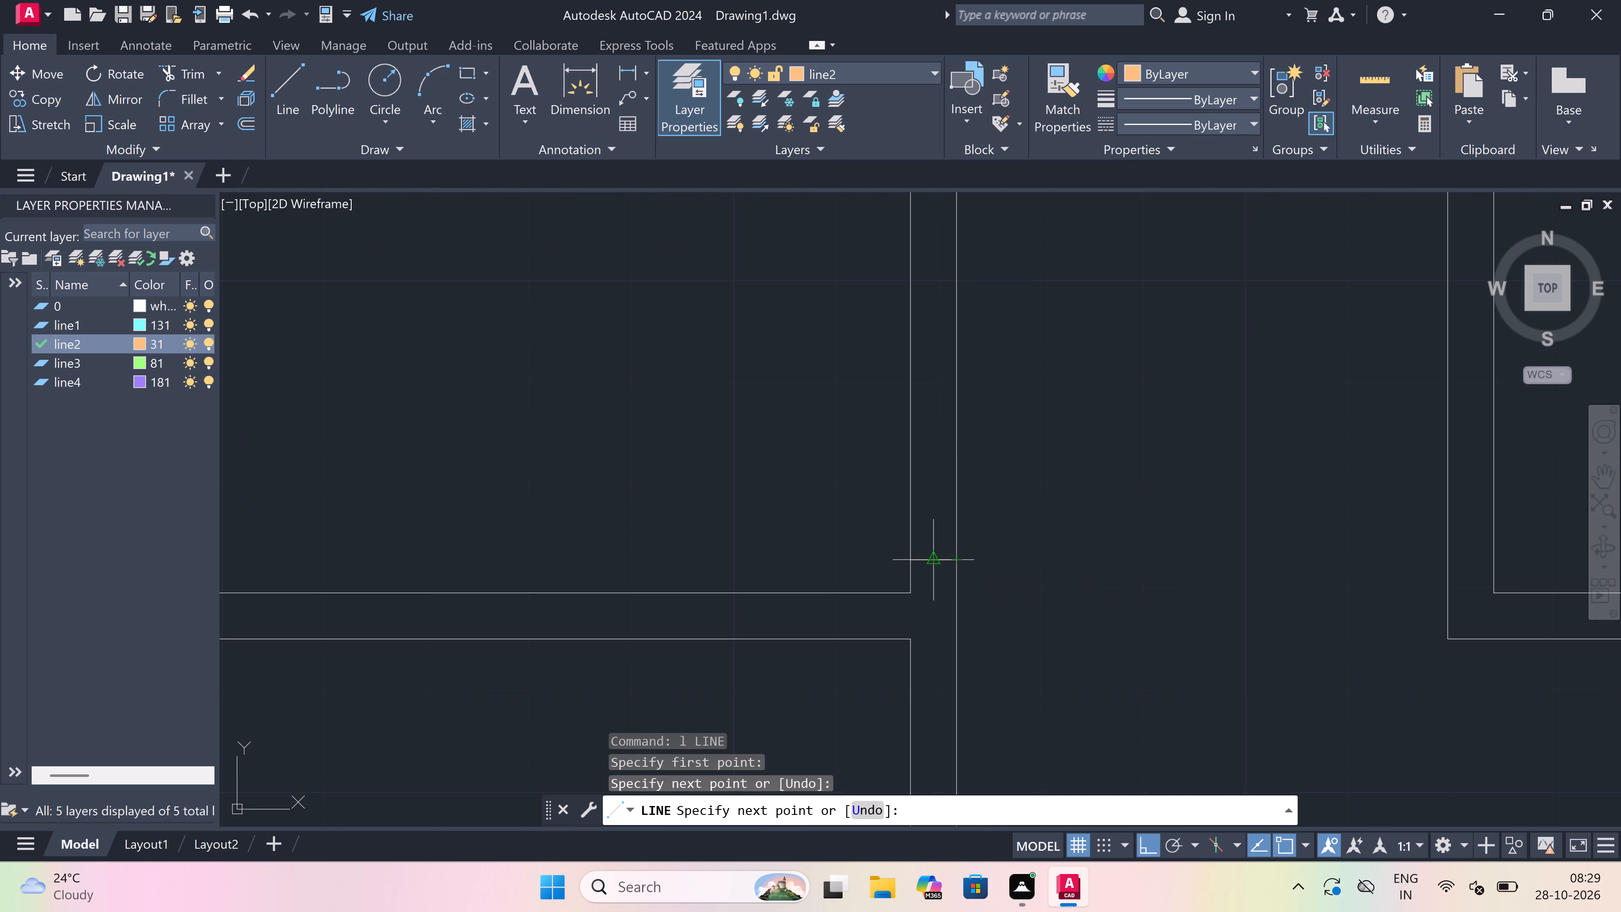
pyautogui.moveTo(940, 554); pyautogui.dragTo(941, 544)
pyautogui.press('2')
pyautogui.hotkey('shift', '"')
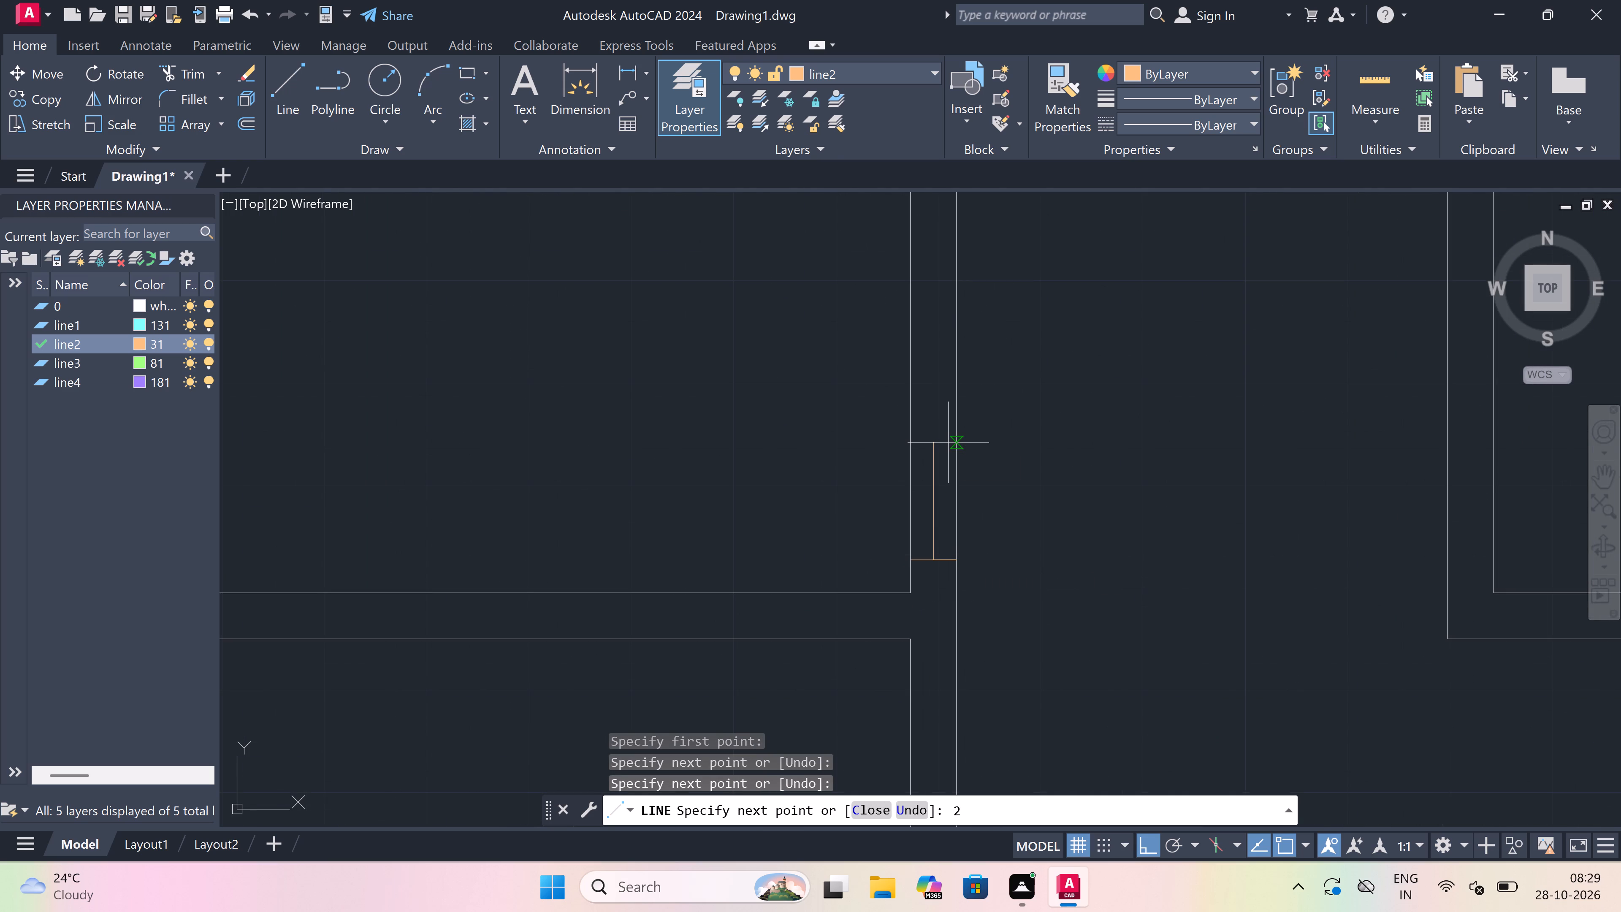
pyautogui.press('space')
pyautogui.press('3')
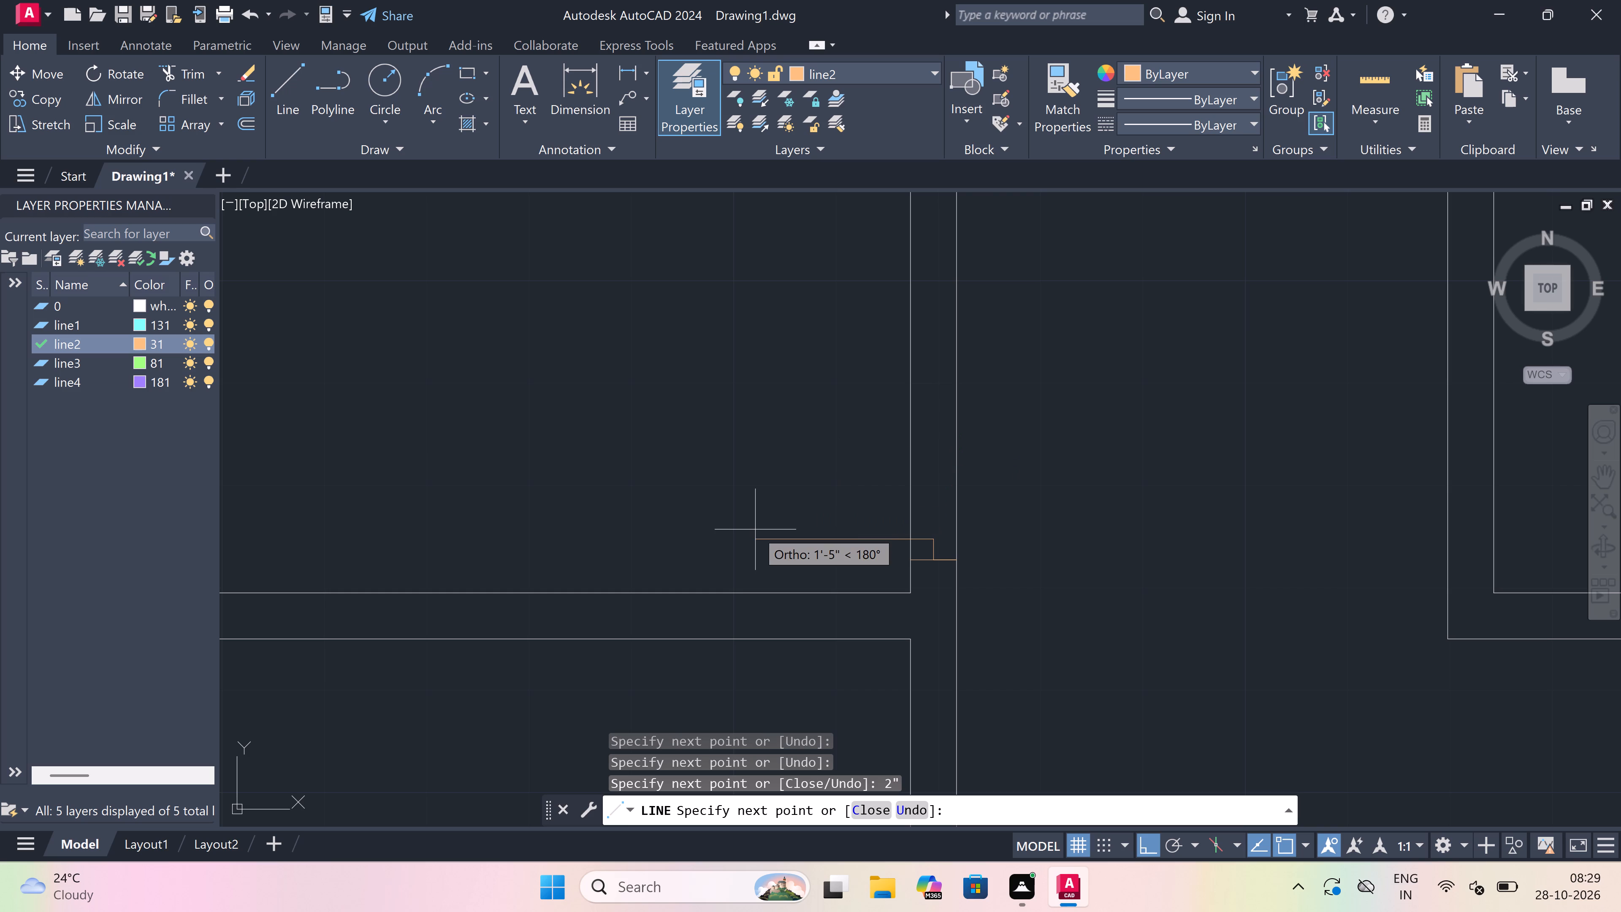
pyautogui.press("'")
pyautogui.press('space')
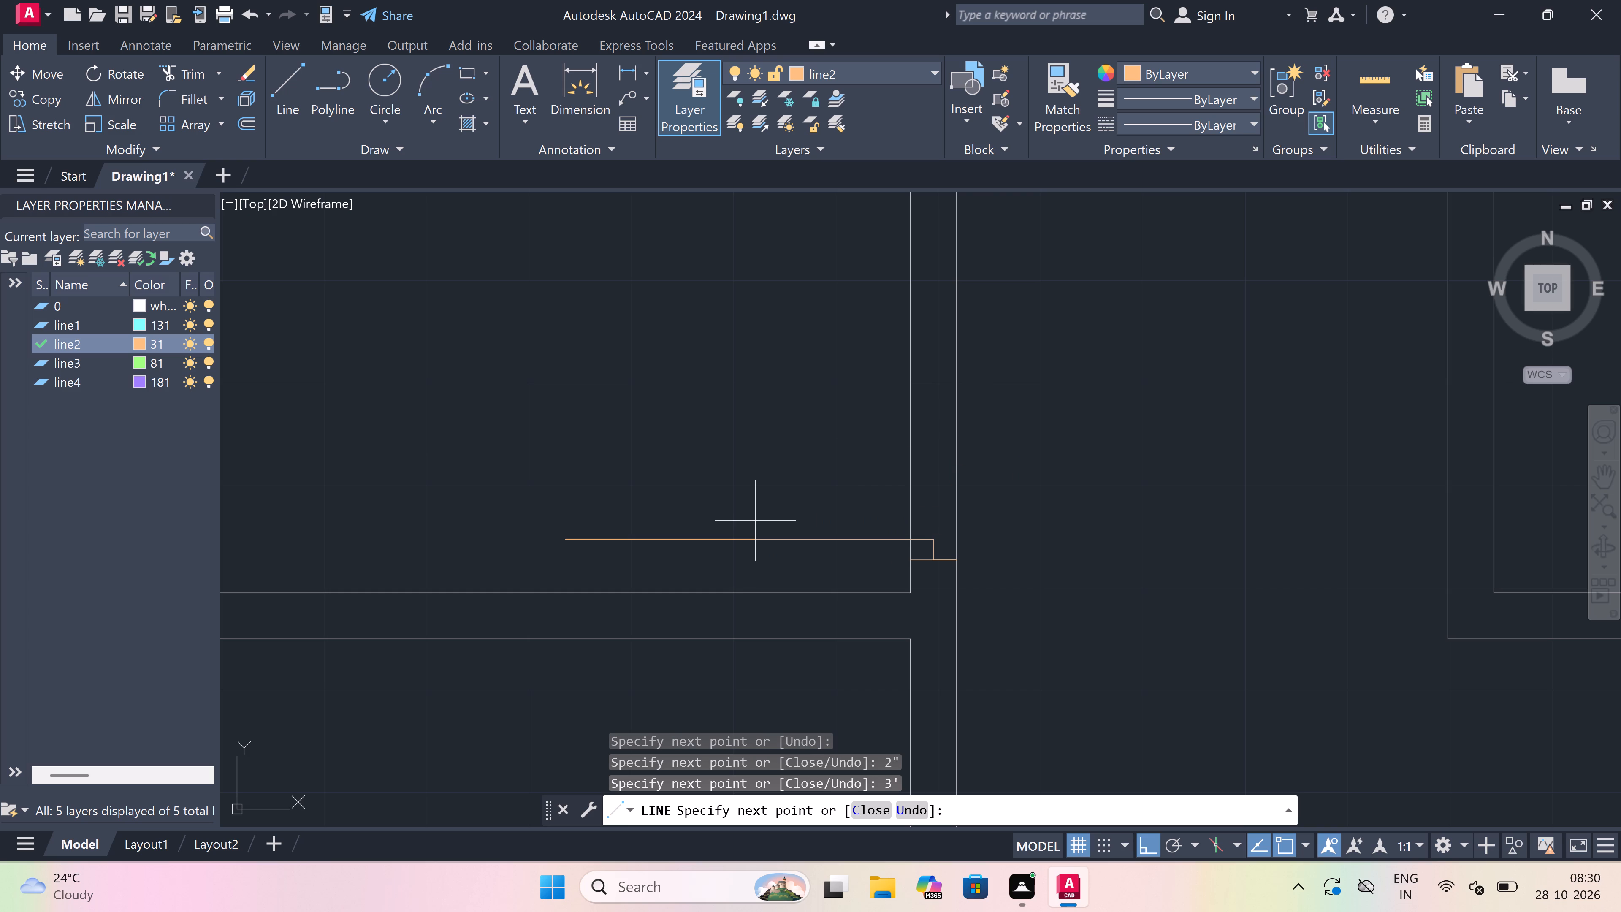
pyautogui.press('Escape')
# Draw the matching upper jamb line across the same wall, with a 2" return downward from its midpoint.
pyautogui.scroll(-3, 841, 356)
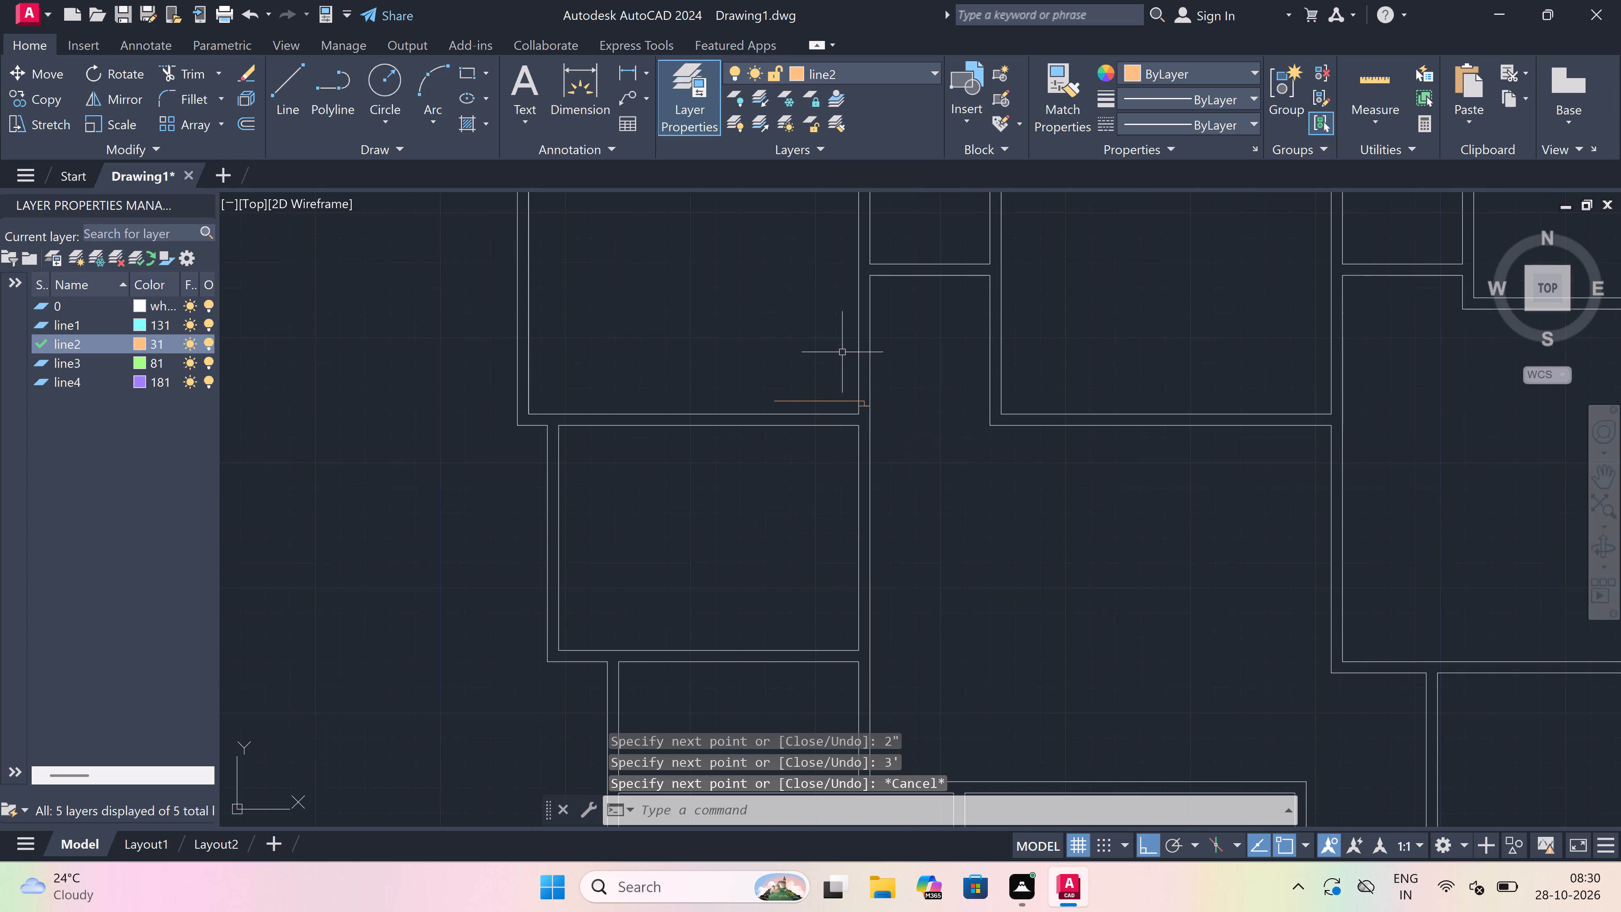
pyautogui.scroll(2, 851, 326)
pyautogui.press('space')
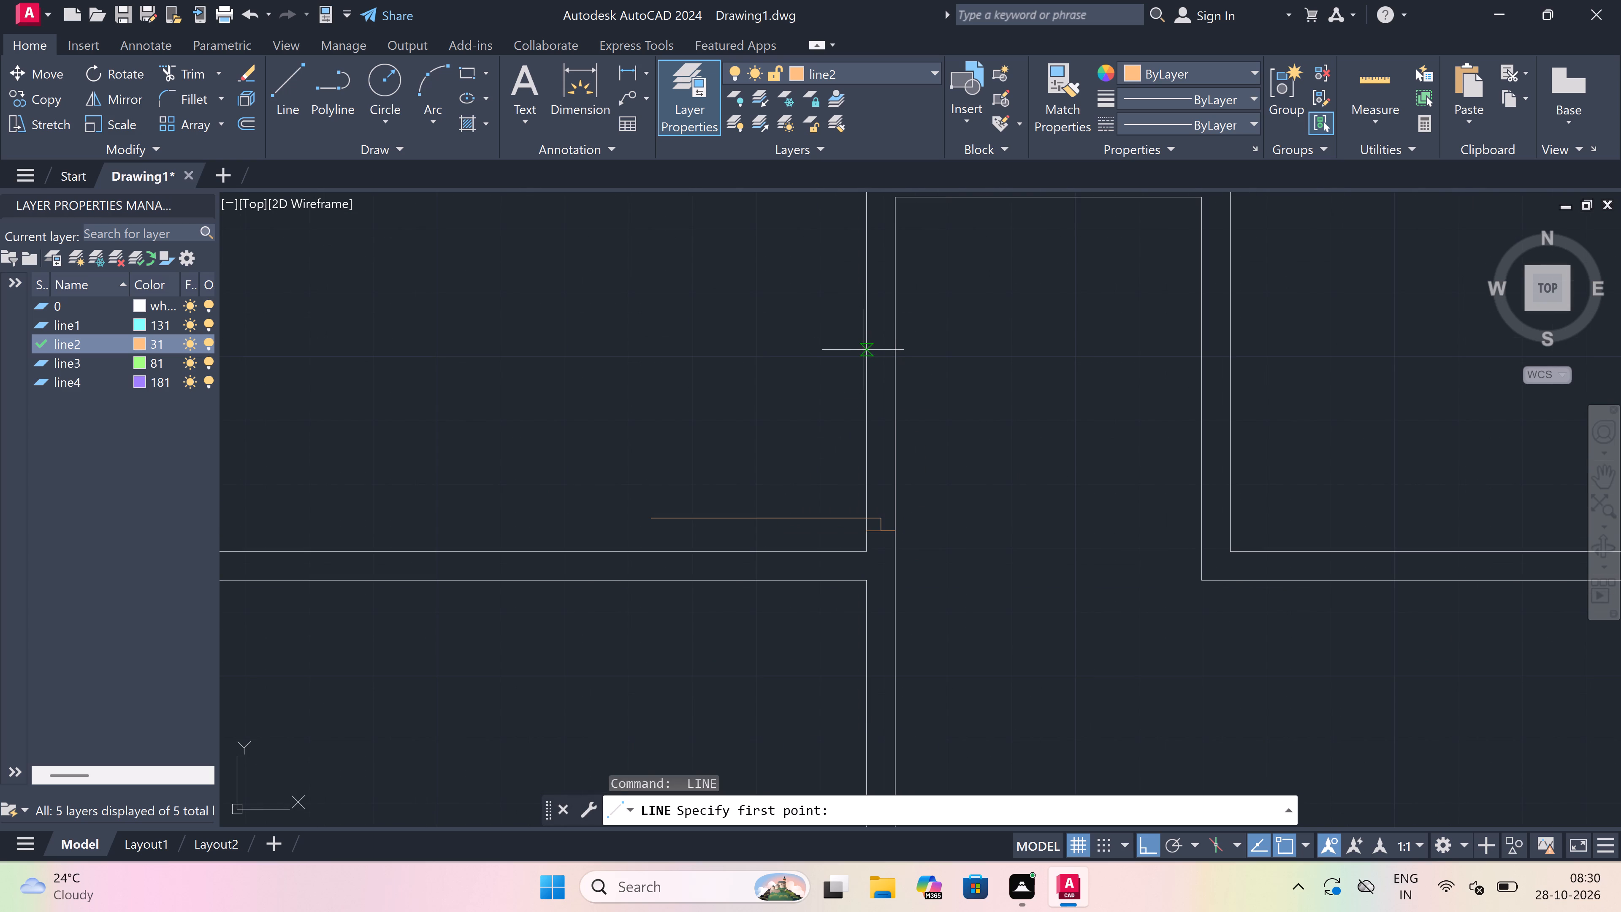
pyautogui.click(863, 350)
pyautogui.scroll(2, 921, 353)
pyautogui.scroll(-2, 882, 351)
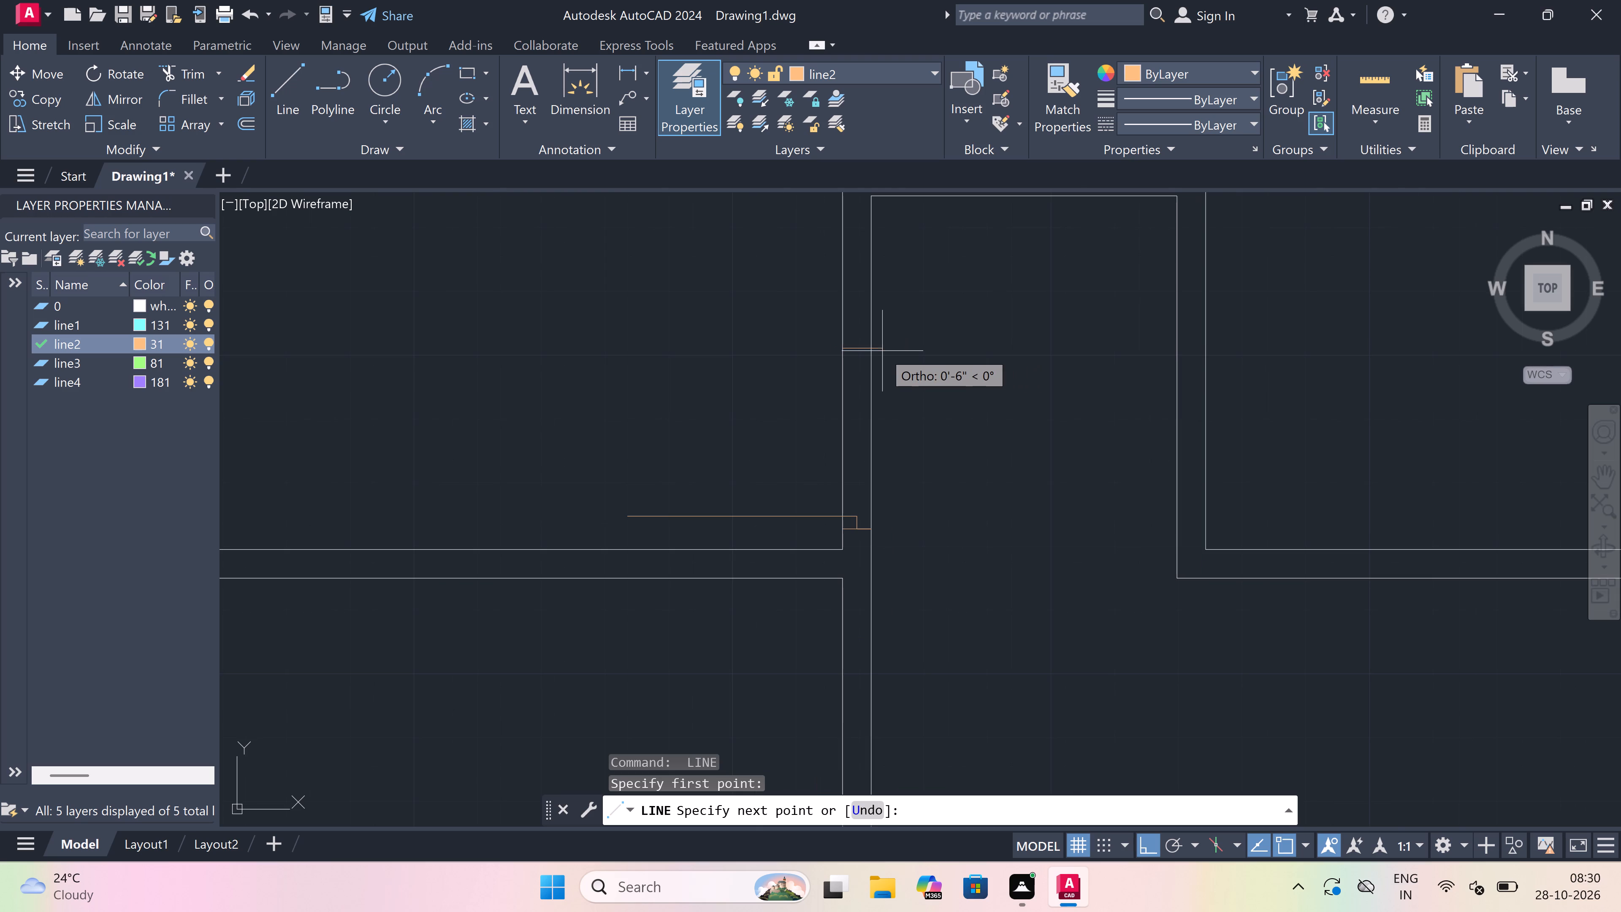
pyautogui.click(875, 349)
pyautogui.scroll(1, 855, 354)
pyautogui.moveTo(855, 352); pyautogui.dragTo(860, 369)
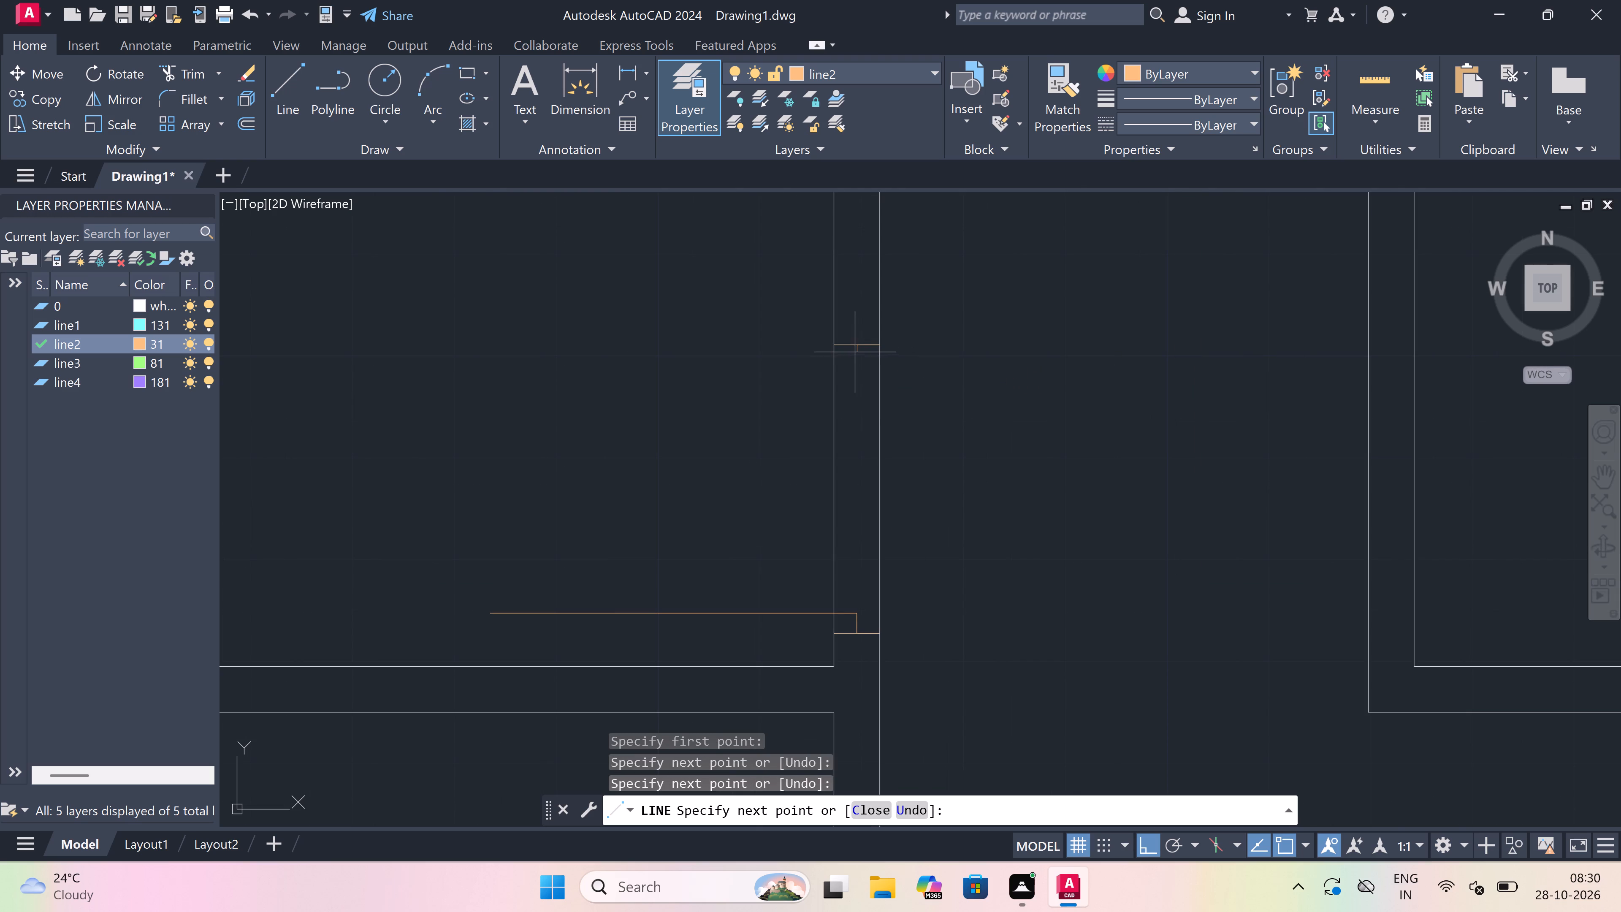
pyautogui.moveTo(860, 369); pyautogui.dragTo(859, 364)
pyautogui.press('2')
pyautogui.hotkey('shift', '"')
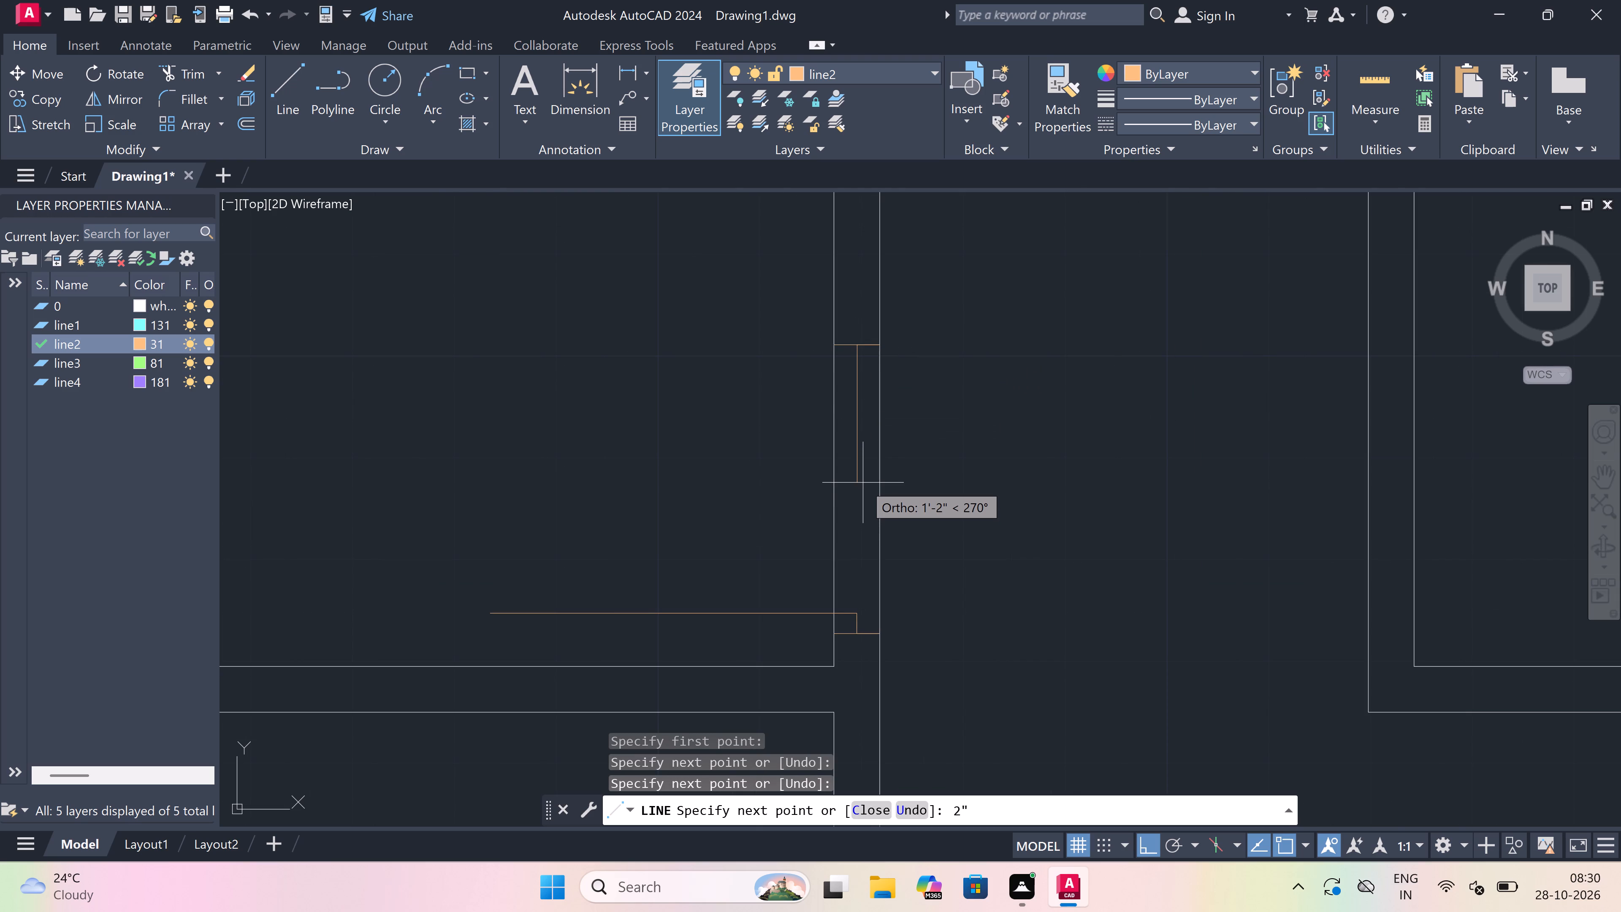
pyautogui.press('space')
pyautogui.press('Escape')
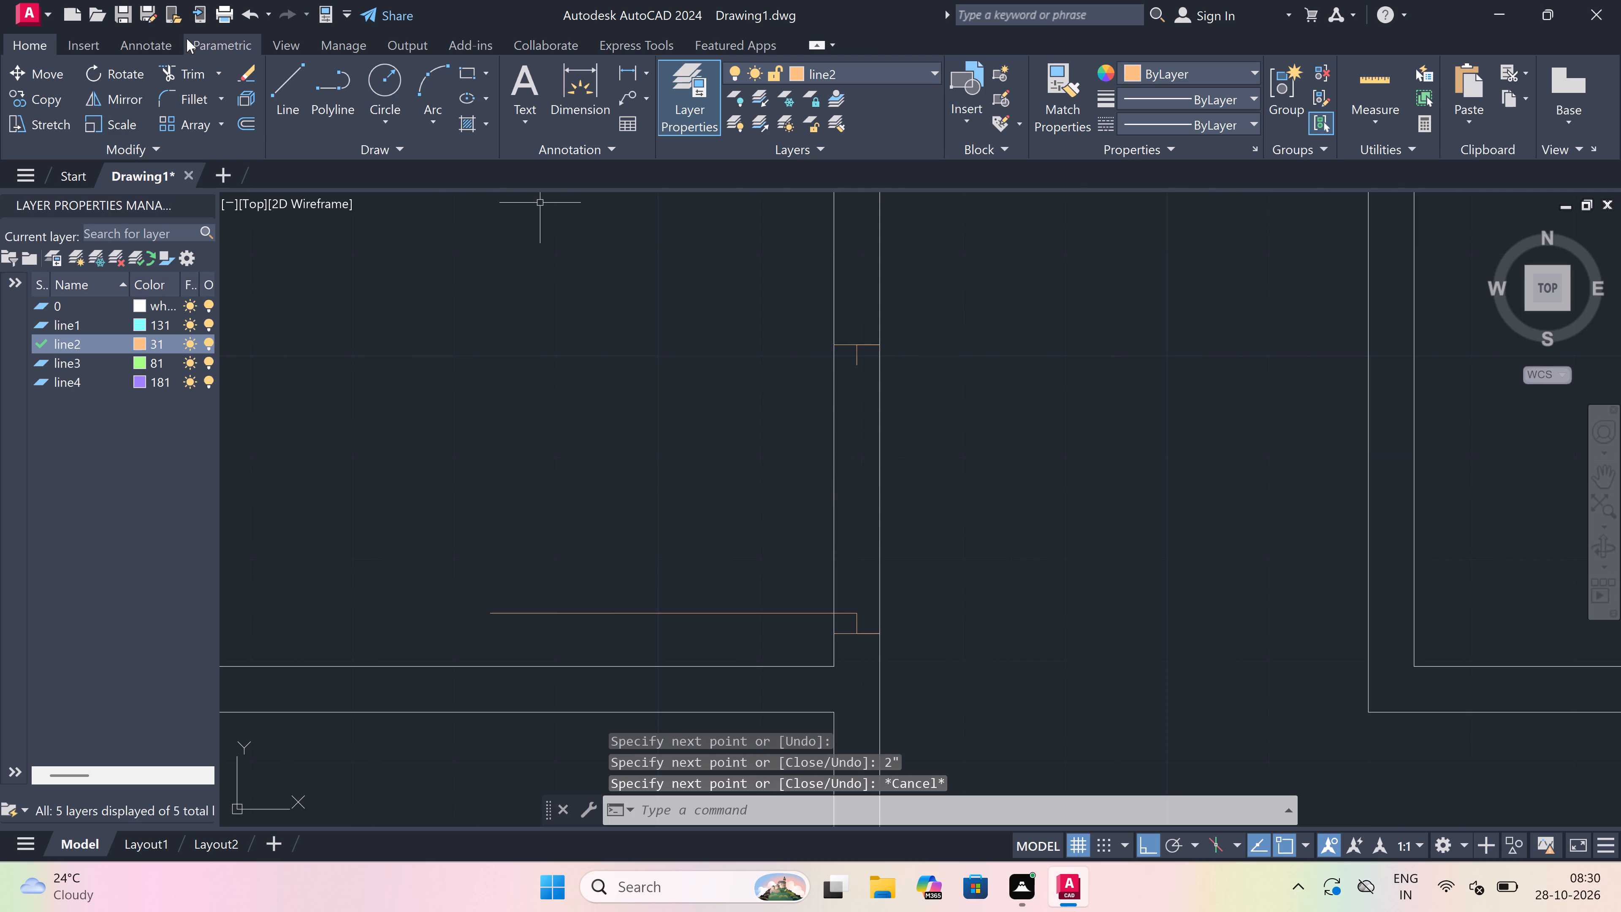
# Draw the door swing as a Start, End, Direction arc from the 3' leaf's free end to the upper jamb's return.
pyautogui.click(421, 110)
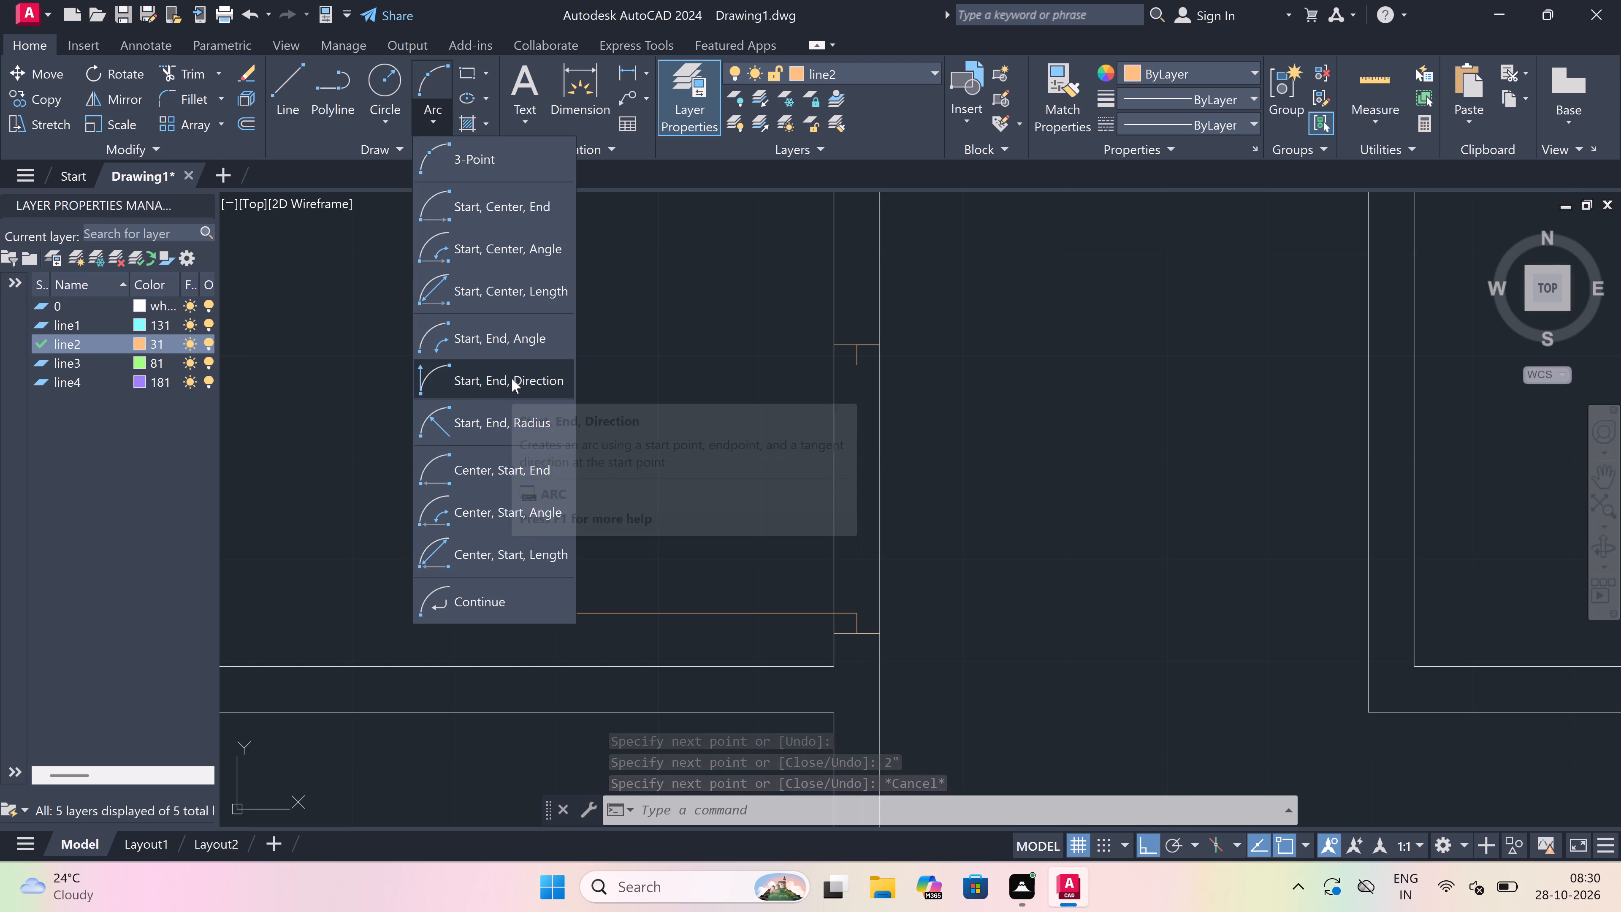
pyautogui.click(513, 376)
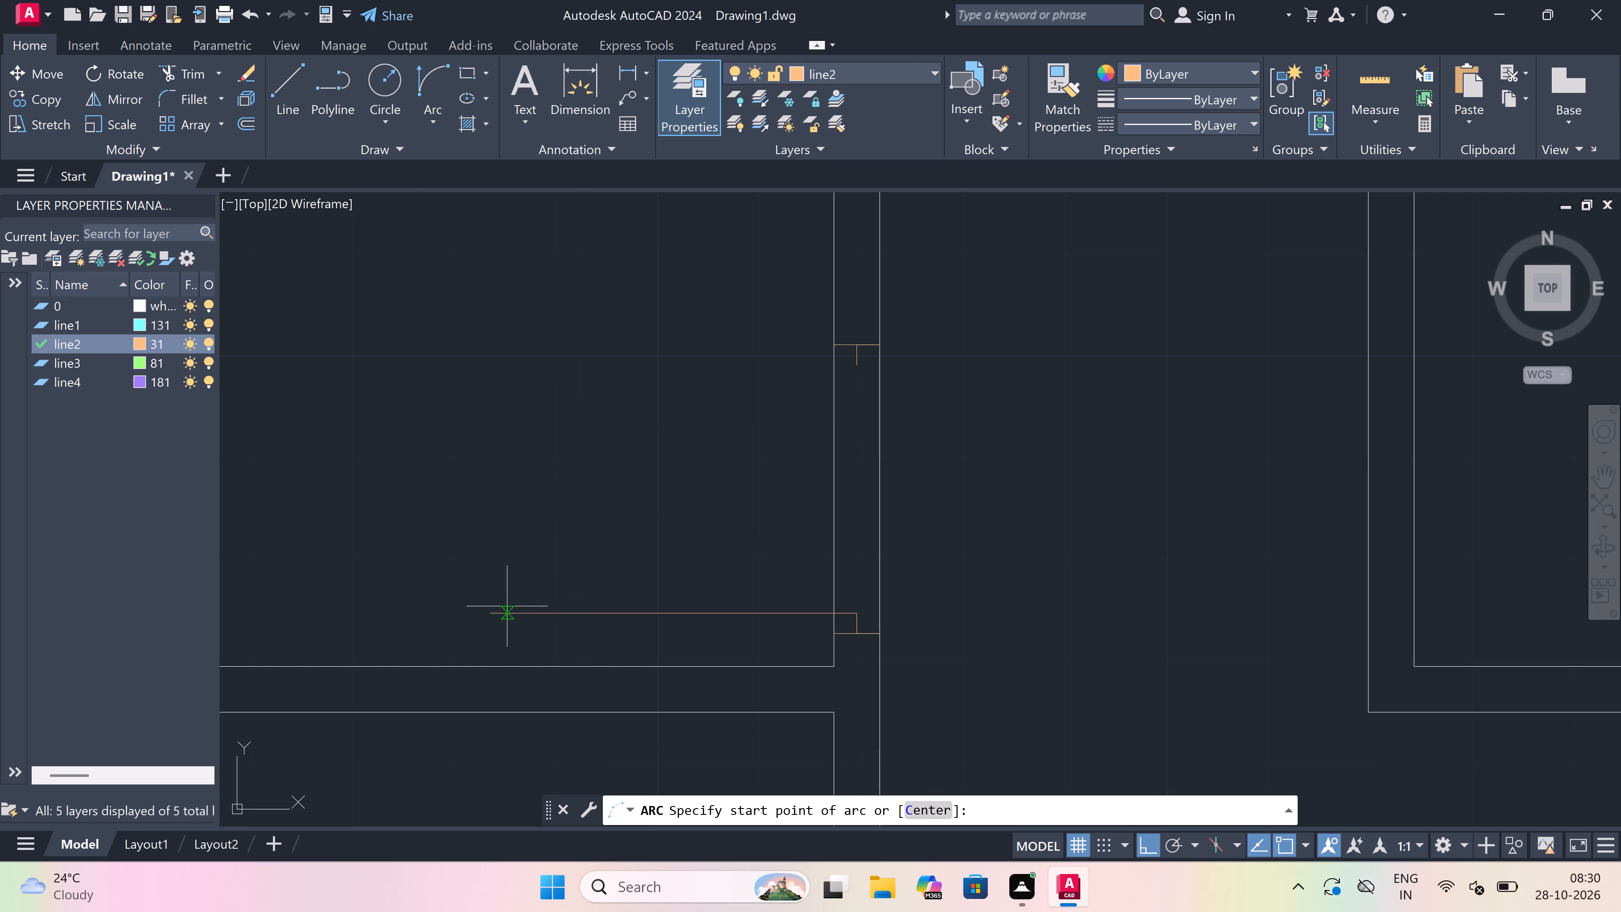
pyautogui.moveTo(491, 613); pyautogui.dragTo(529, 539)
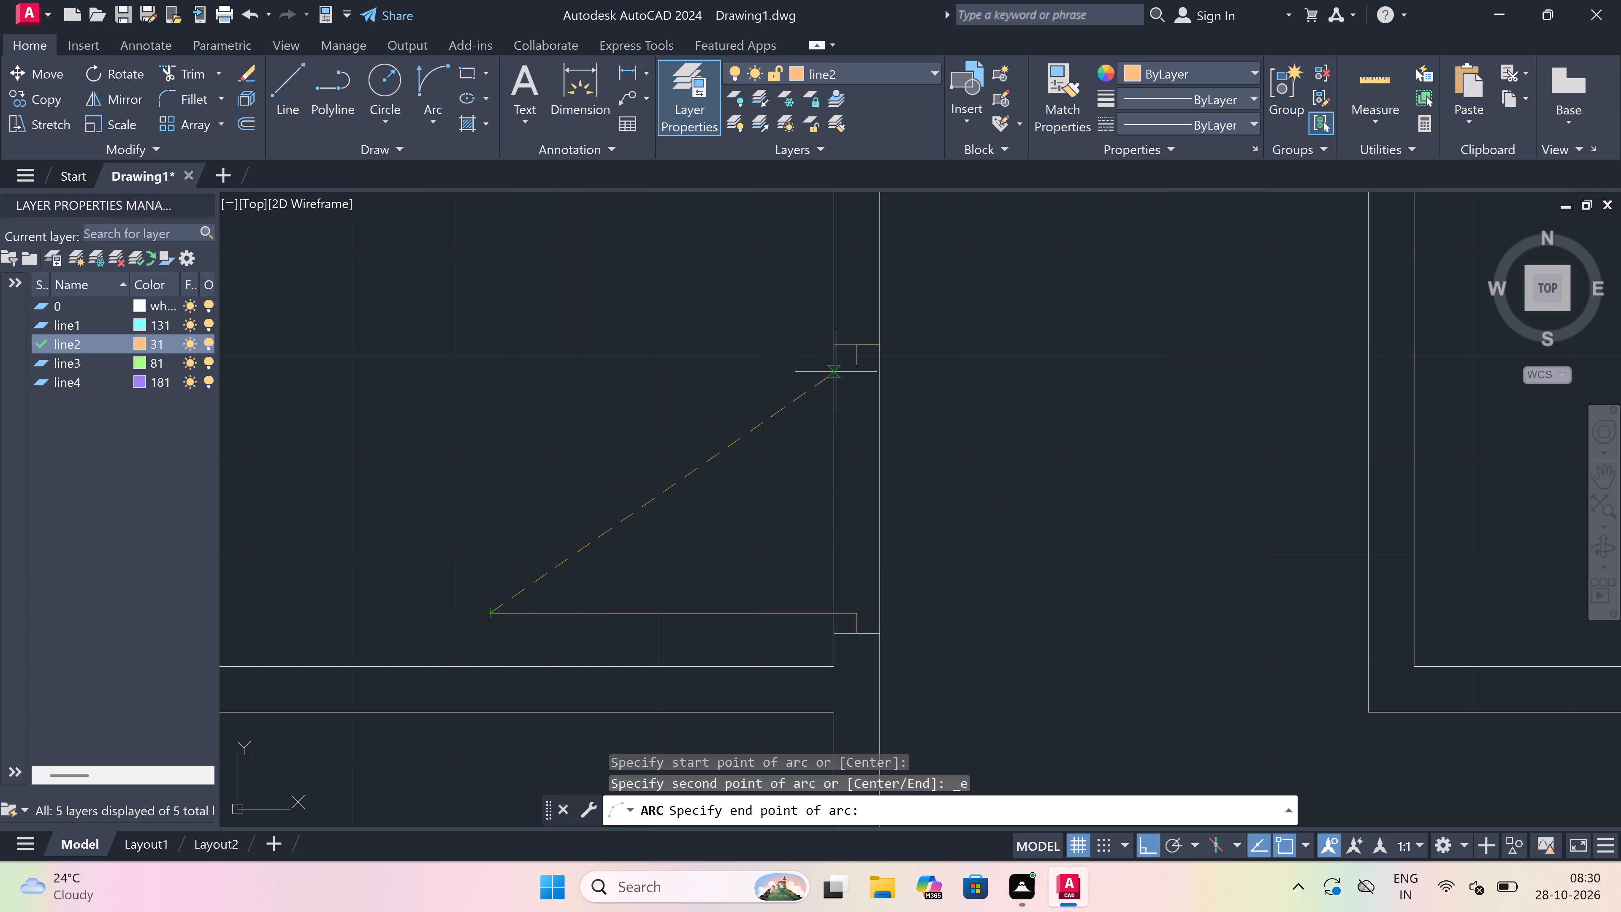
pyautogui.moveTo(854, 365); pyautogui.dragTo(848, 357)
pyautogui.moveTo(589, 308); pyautogui.dragTo(596, 309)
# Trim both wall lines between the two jambs to open the top-left room's doorway.
pyautogui.press('t')
pyautogui.press('r')
pyautogui.press('space')
pyautogui.moveTo(752, 491); pyautogui.dragTo(803, 492)
pyautogui.click(1082, 492)
pyautogui.press('Escape')
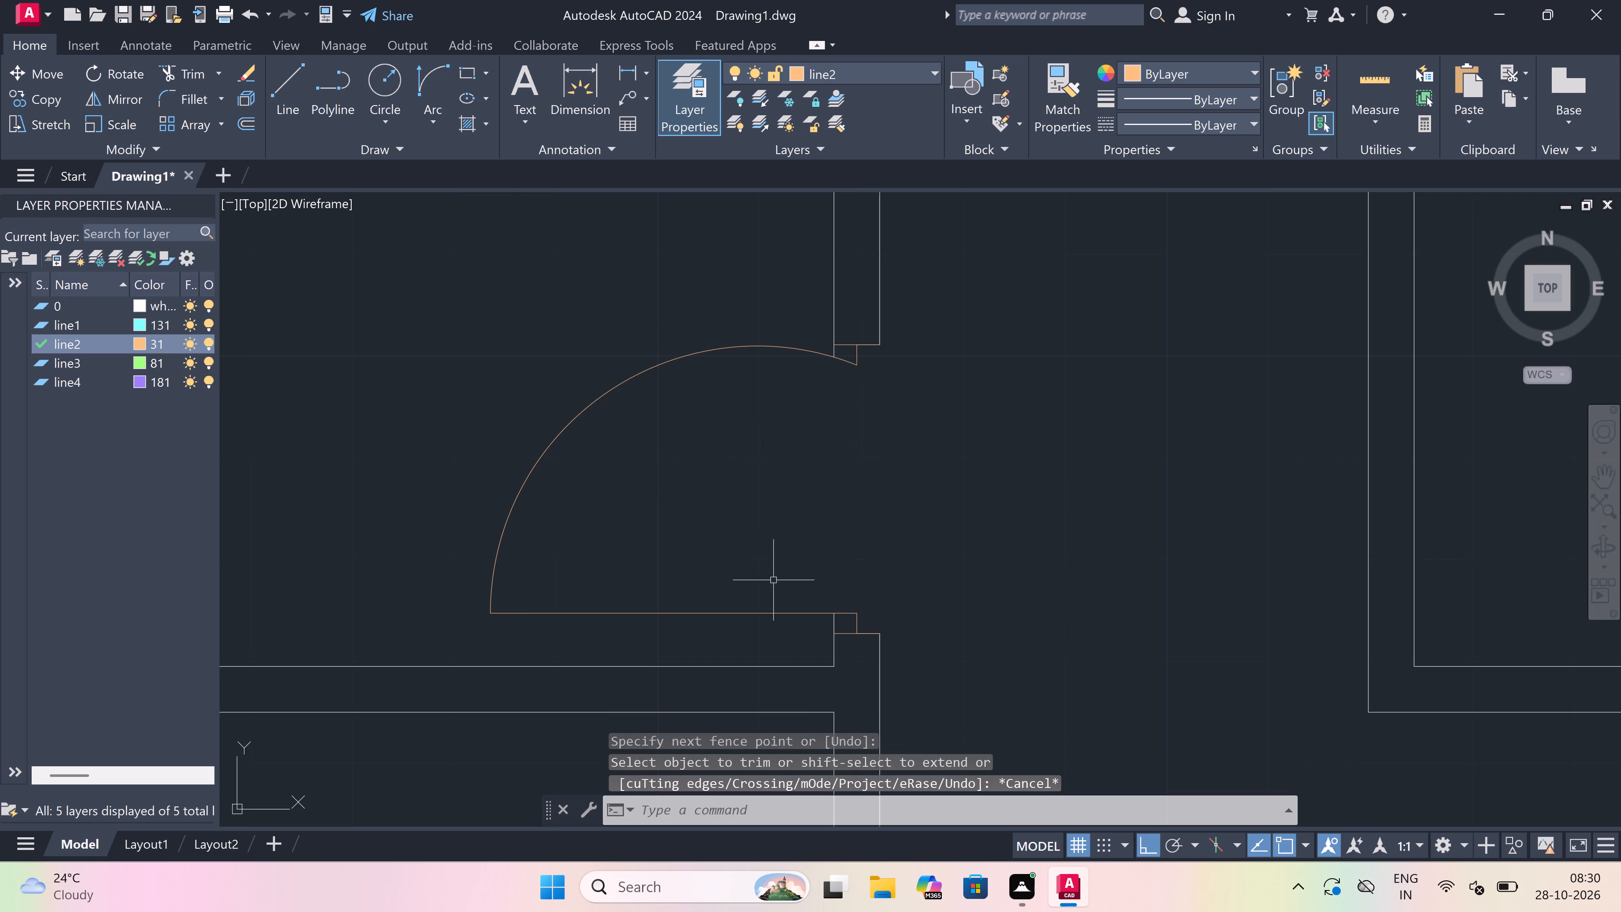
# Draw the adjacent small room's lower door jamb across its left wall, with a 2" upward return and a 2' leaf into the room.
pyautogui.write('l')
pyautogui.press('space')
pyautogui.scroll(-3, 773, 580)
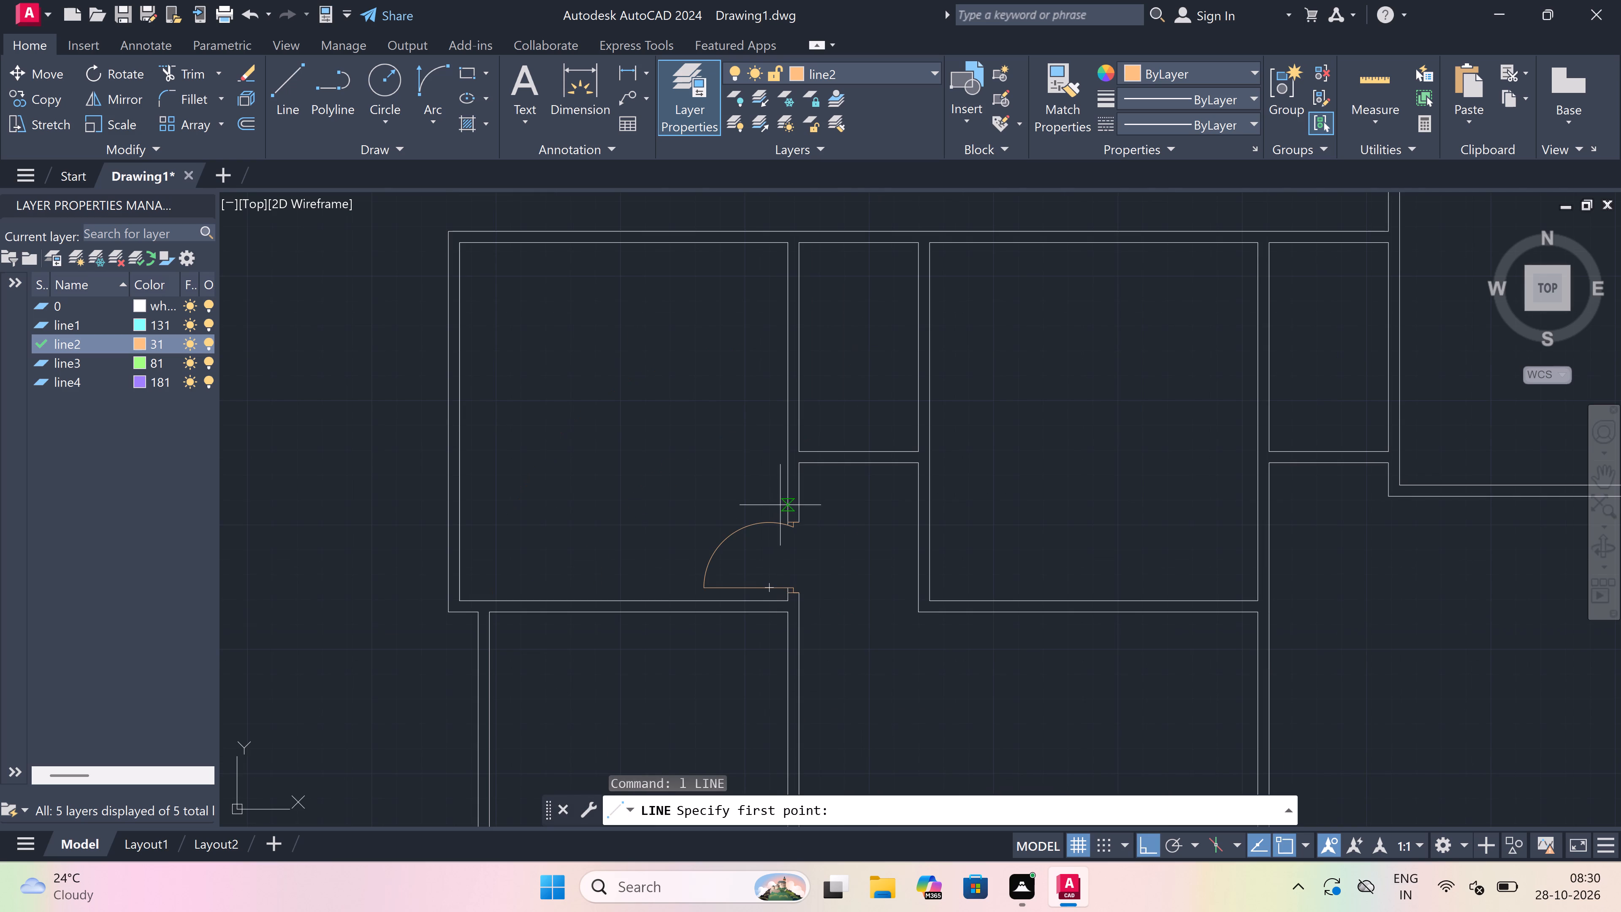
pyautogui.scroll(3, 786, 446)
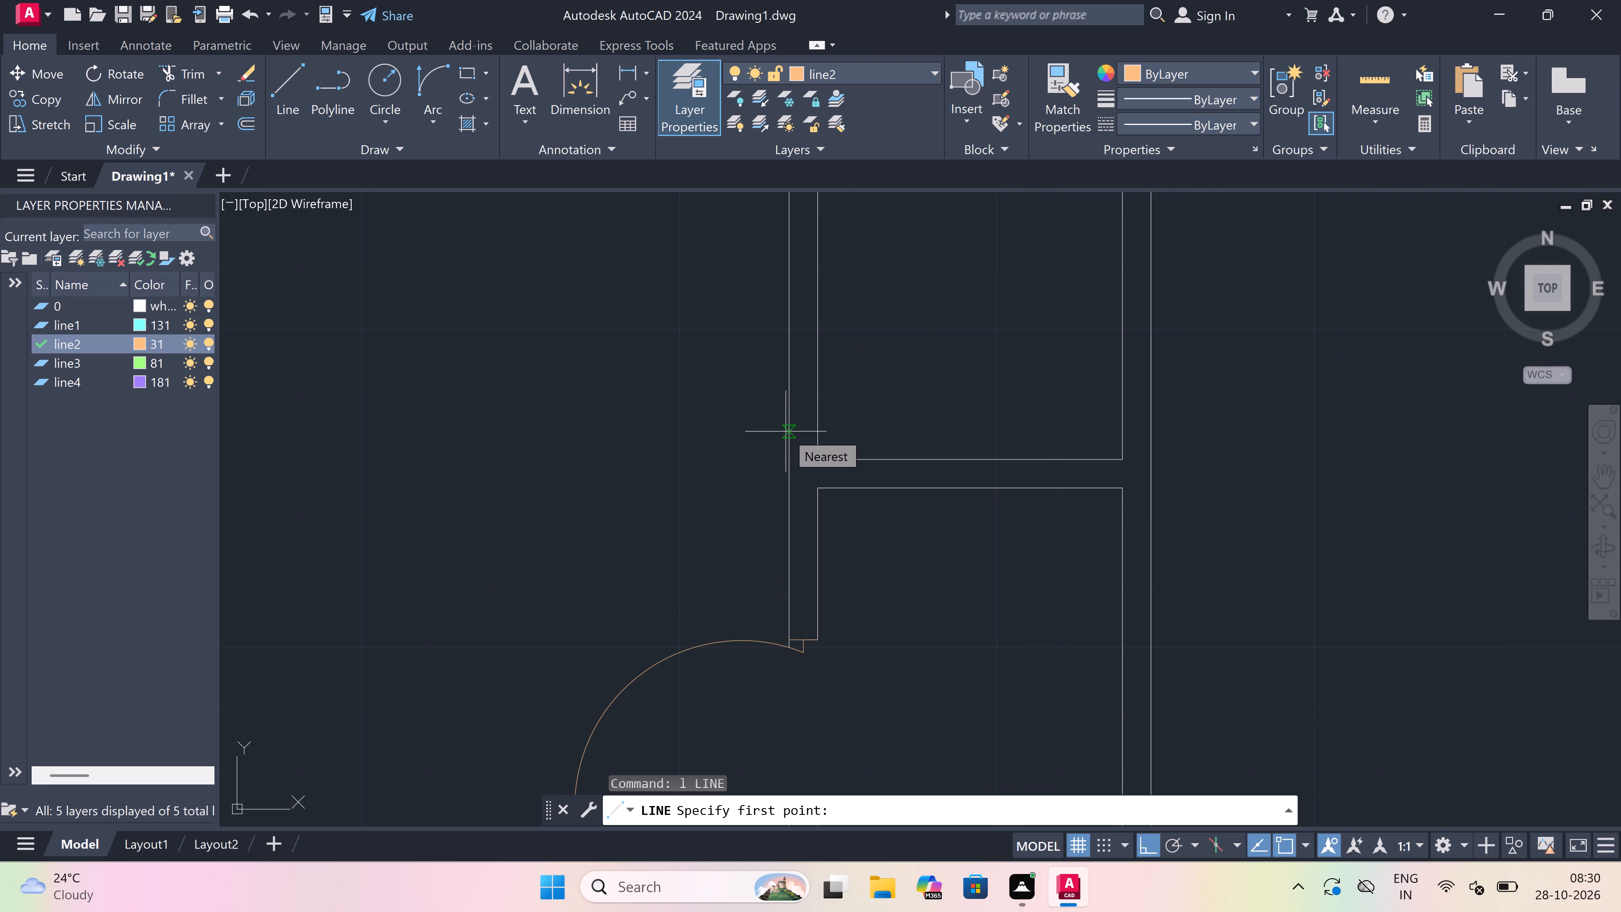
pyautogui.scroll(2, 787, 426)
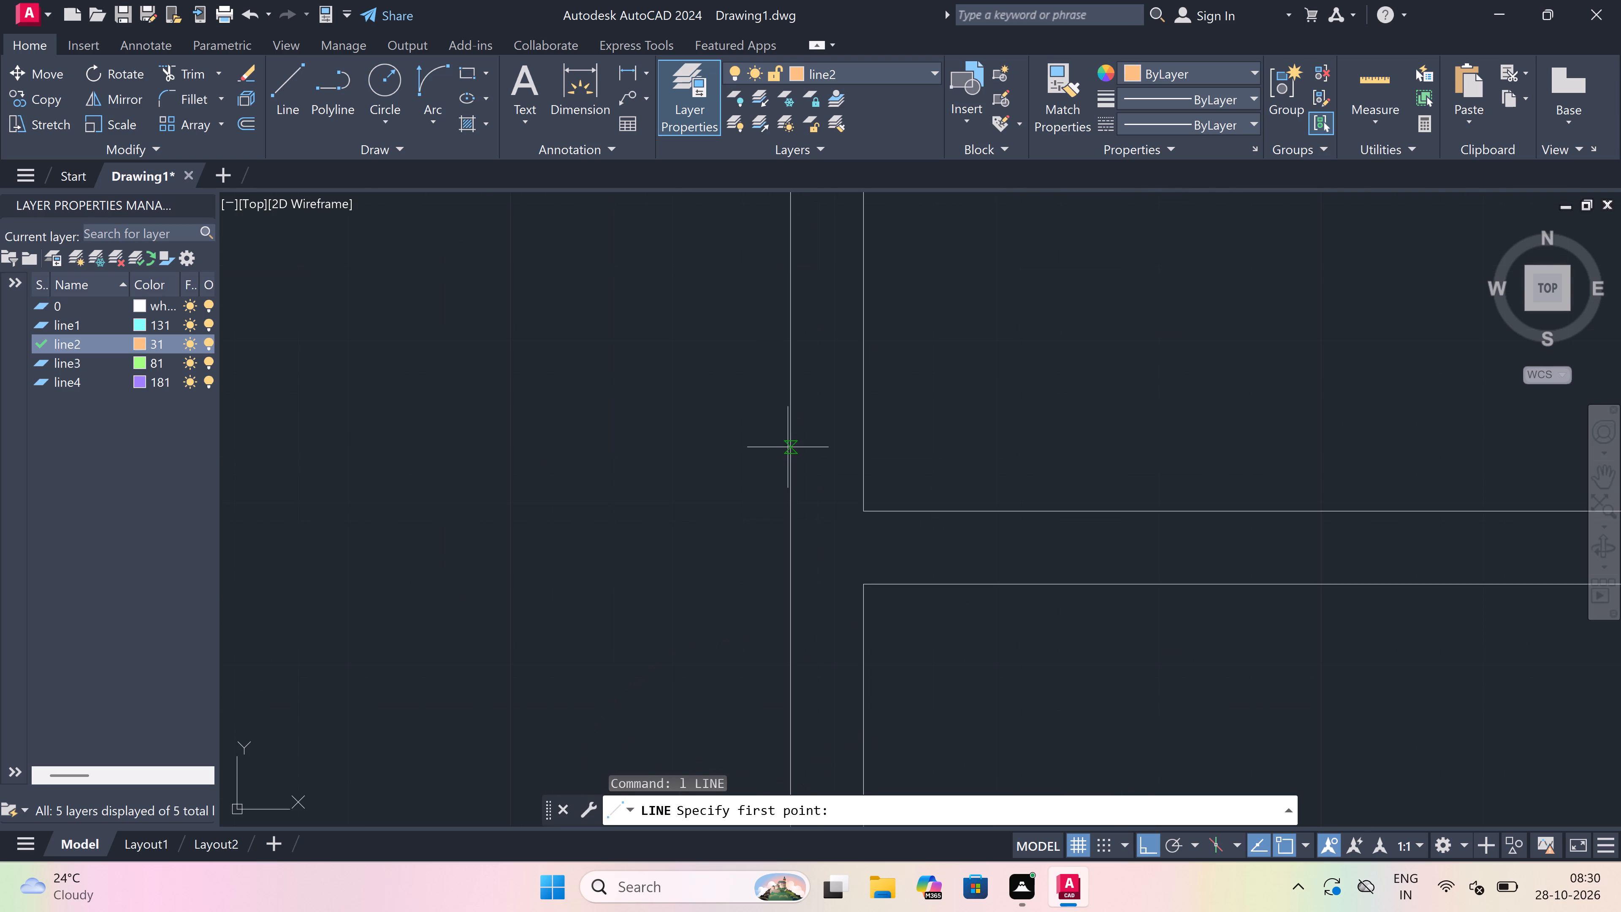
pyautogui.moveTo(788, 447); pyautogui.dragTo(819, 445)
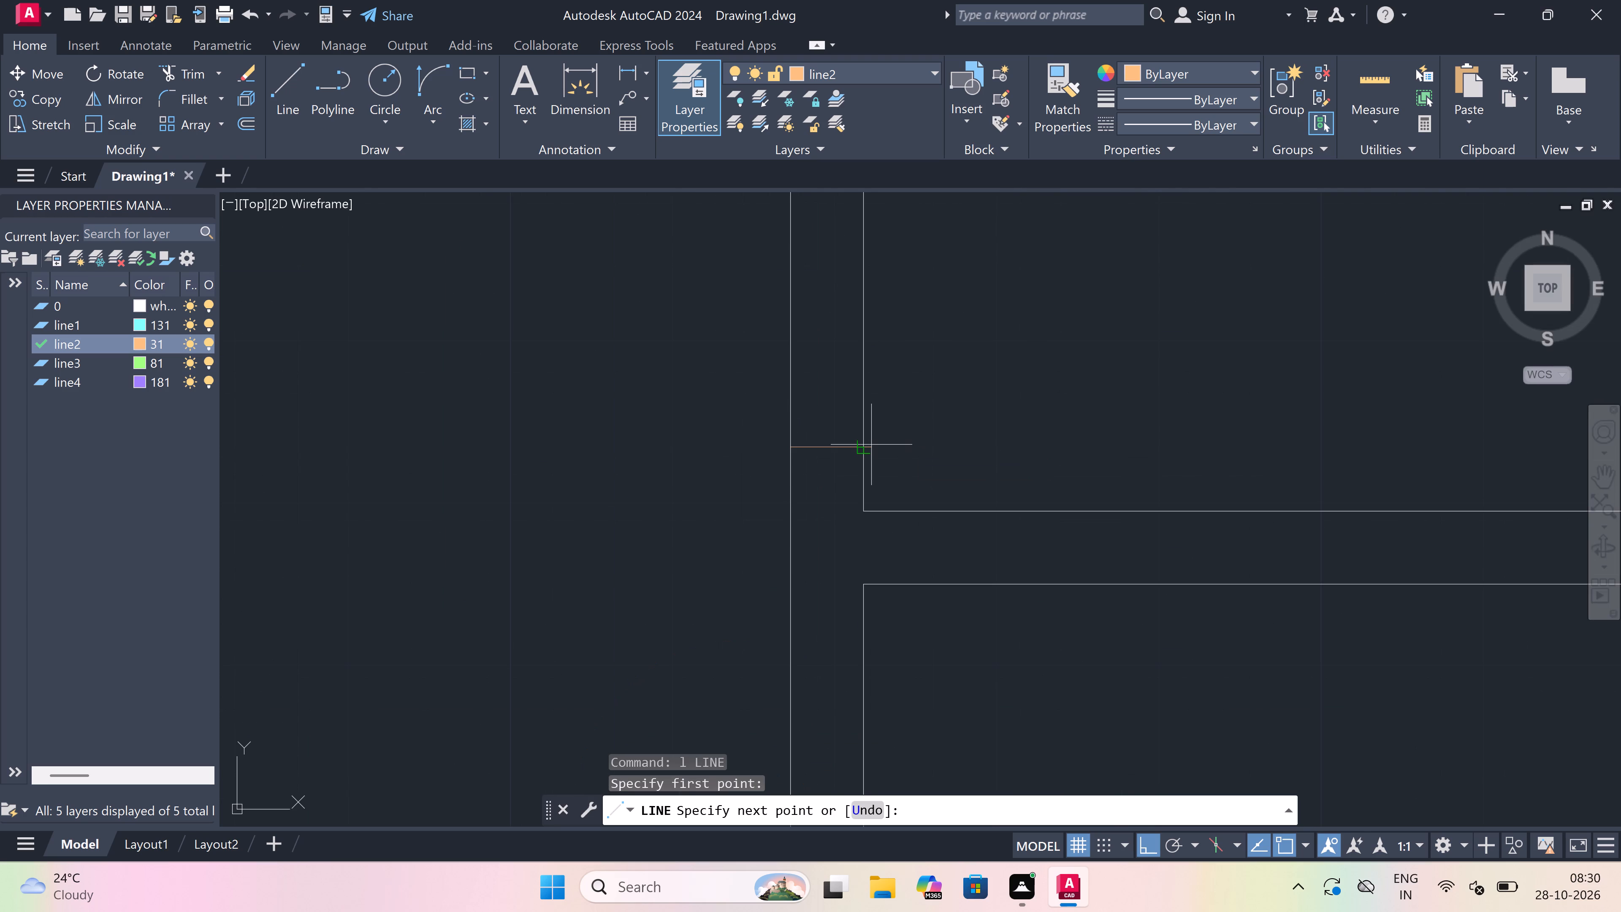
pyautogui.click(864, 445)
pyautogui.moveTo(820, 452); pyautogui.dragTo(825, 439)
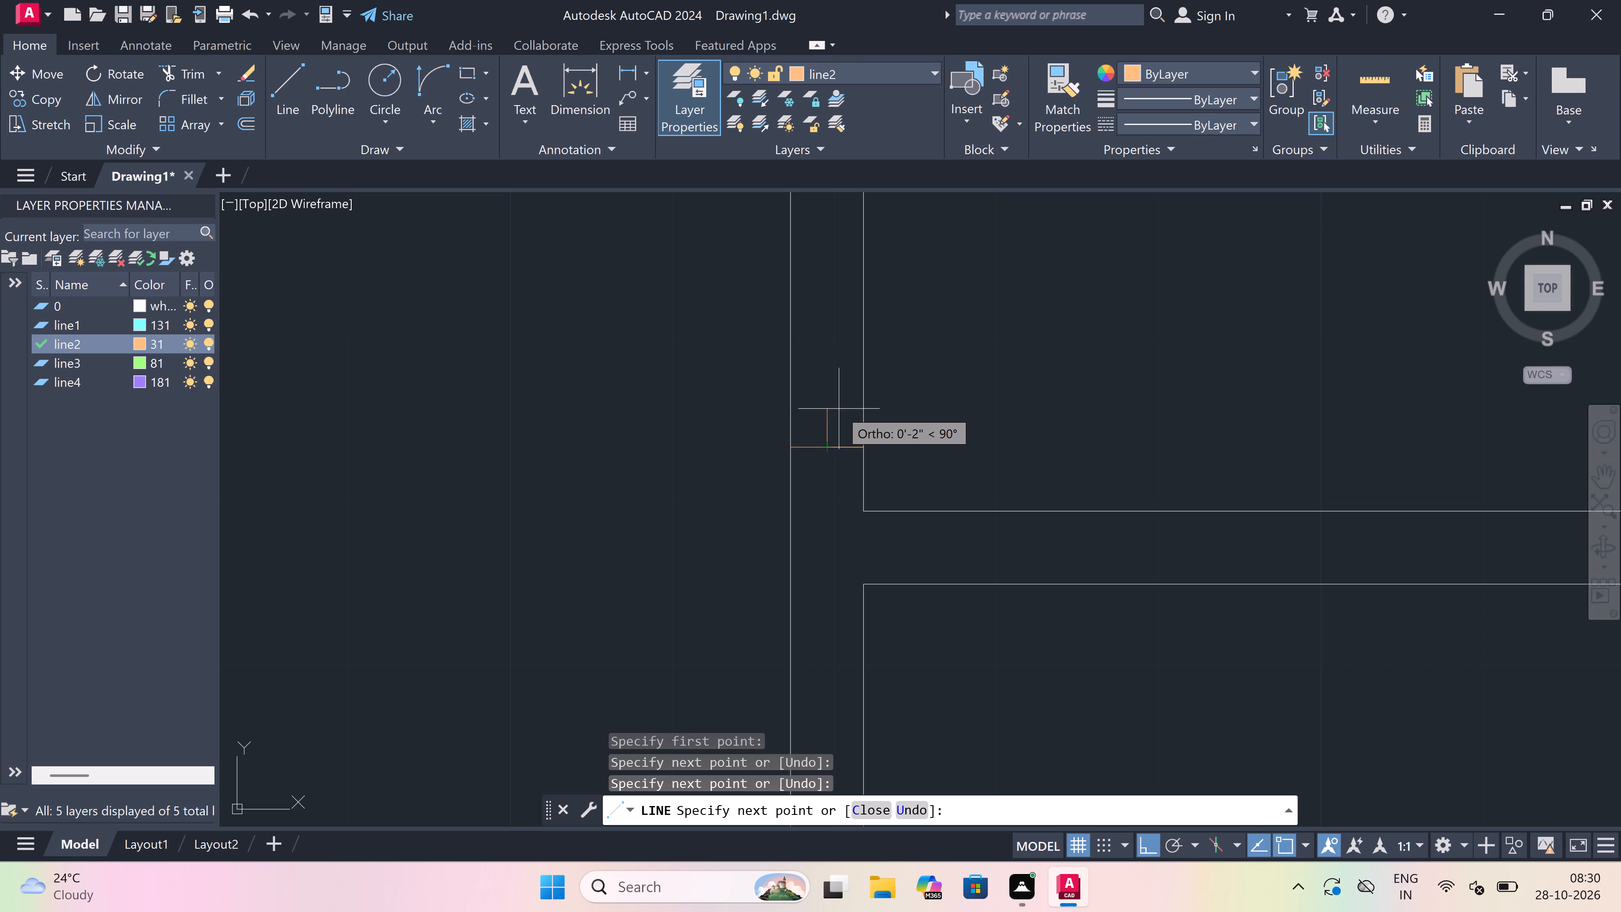
pyautogui.press('2')
pyautogui.write('"')
pyautogui.press('space')
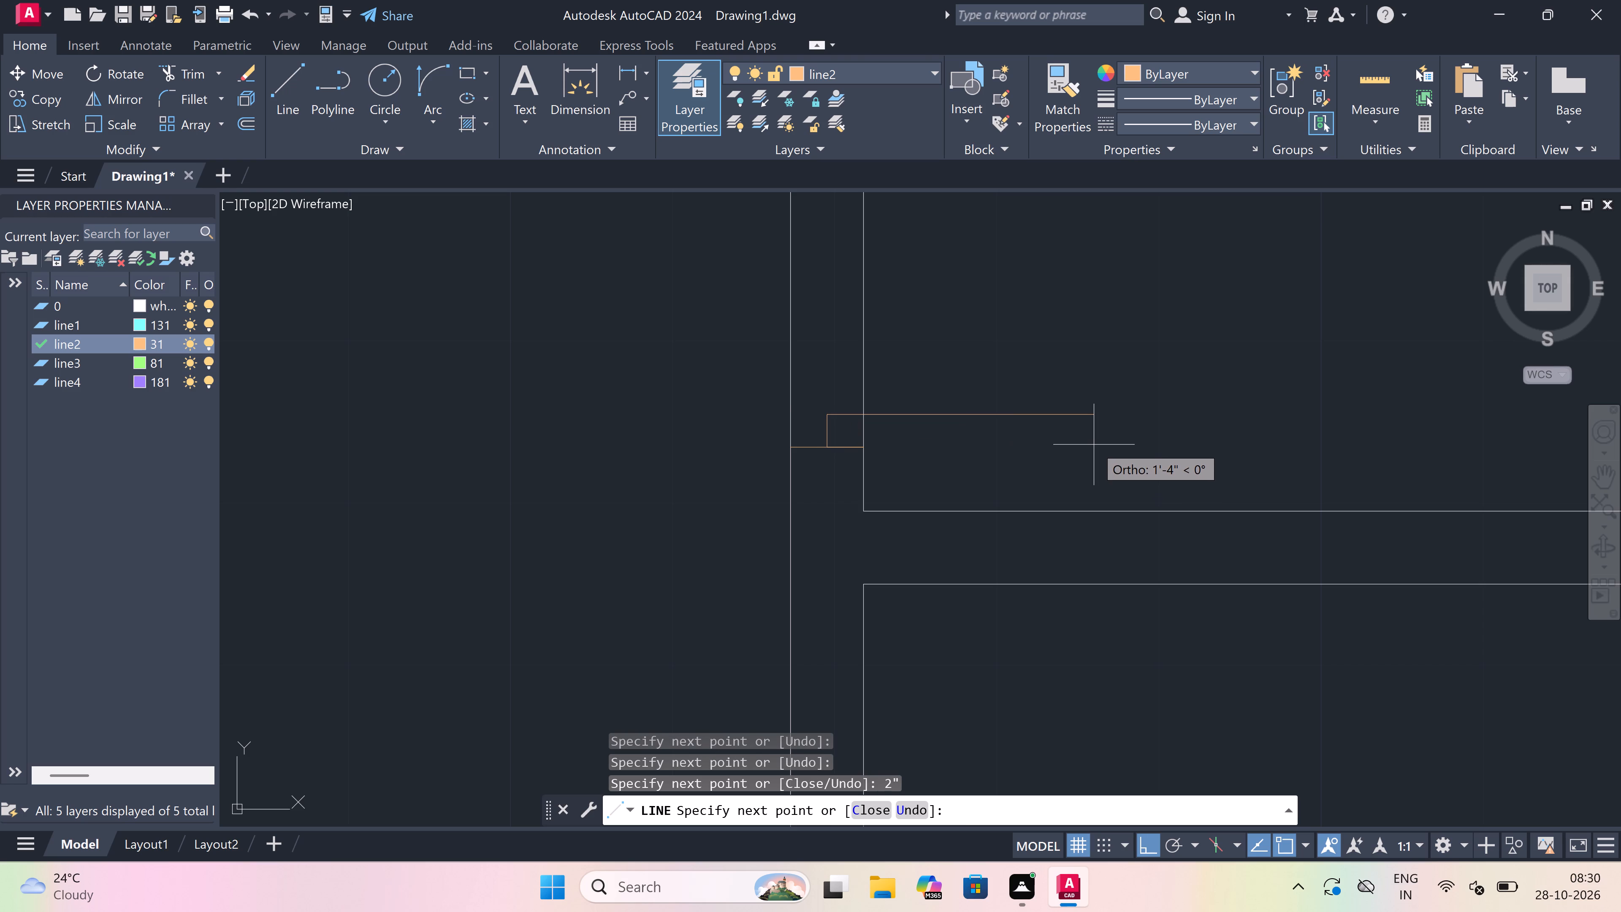
pyautogui.write("2'")
pyautogui.press('space')
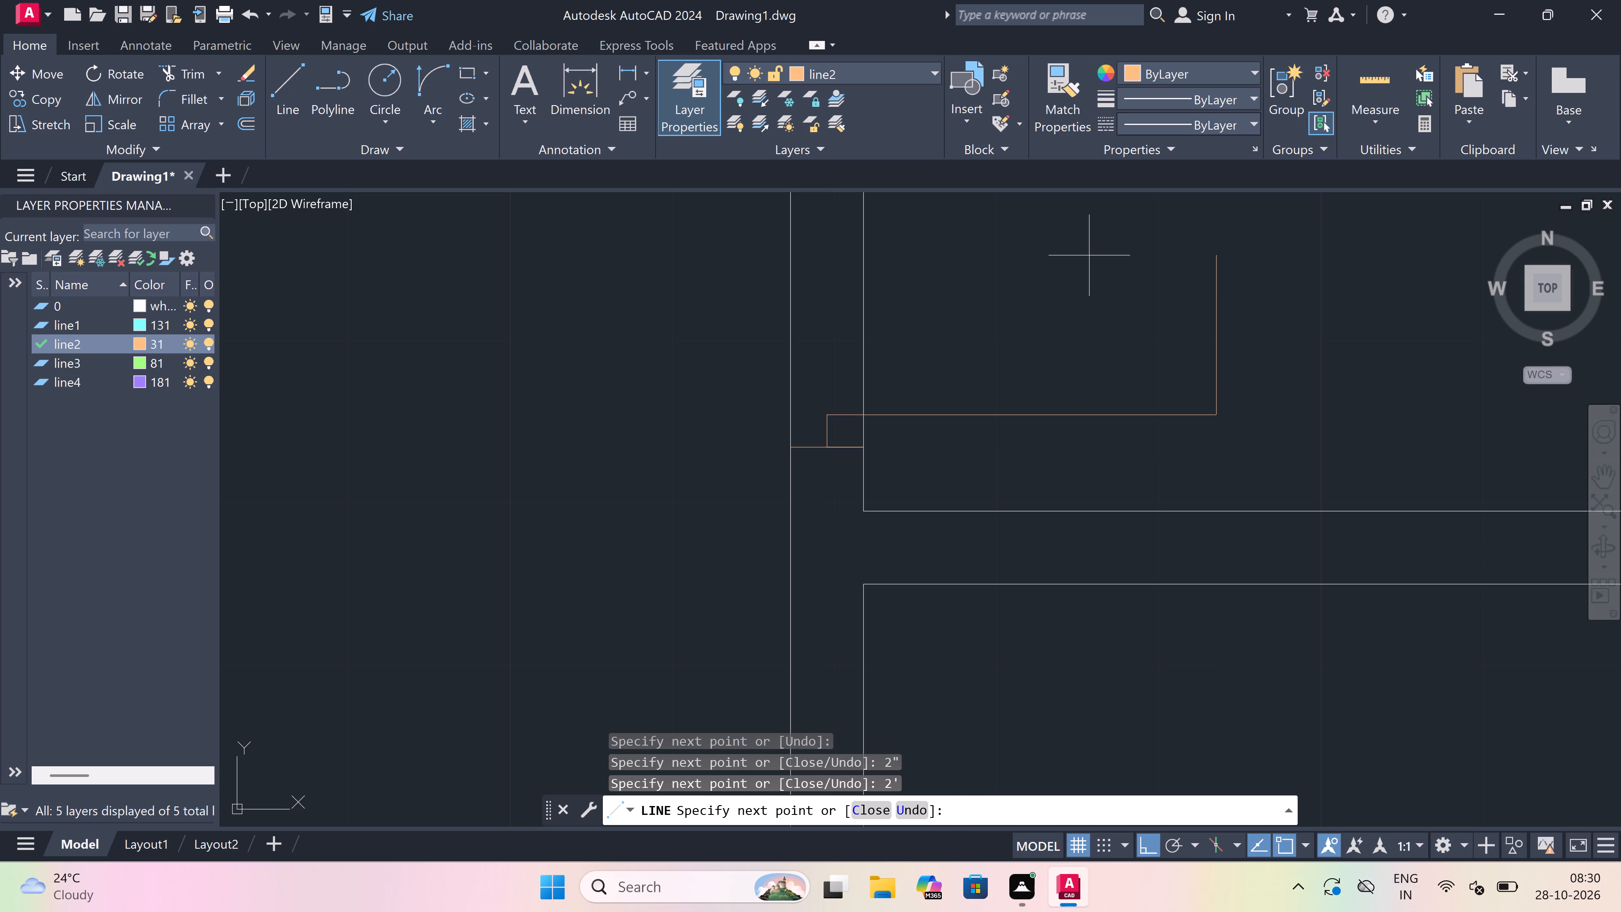
pyautogui.scroll(-2, 681, 591)
pyautogui.scroll(2, 790, 572)
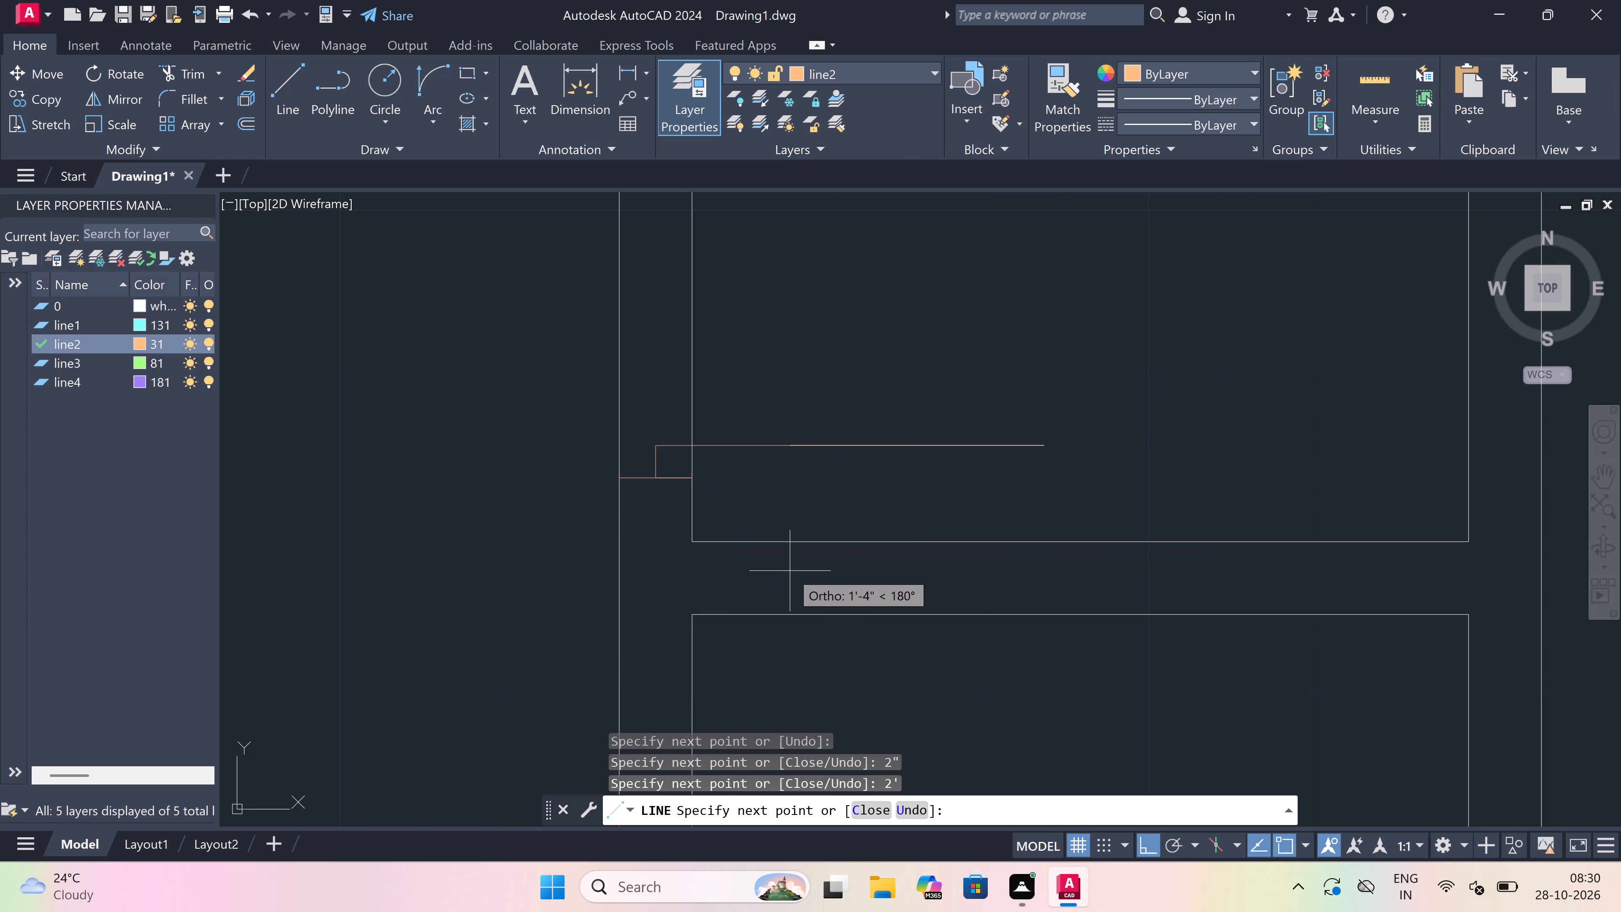
pyautogui.scroll(-4, 825, 533)
pyautogui.scroll(2, 882, 446)
pyautogui.press('Escape')
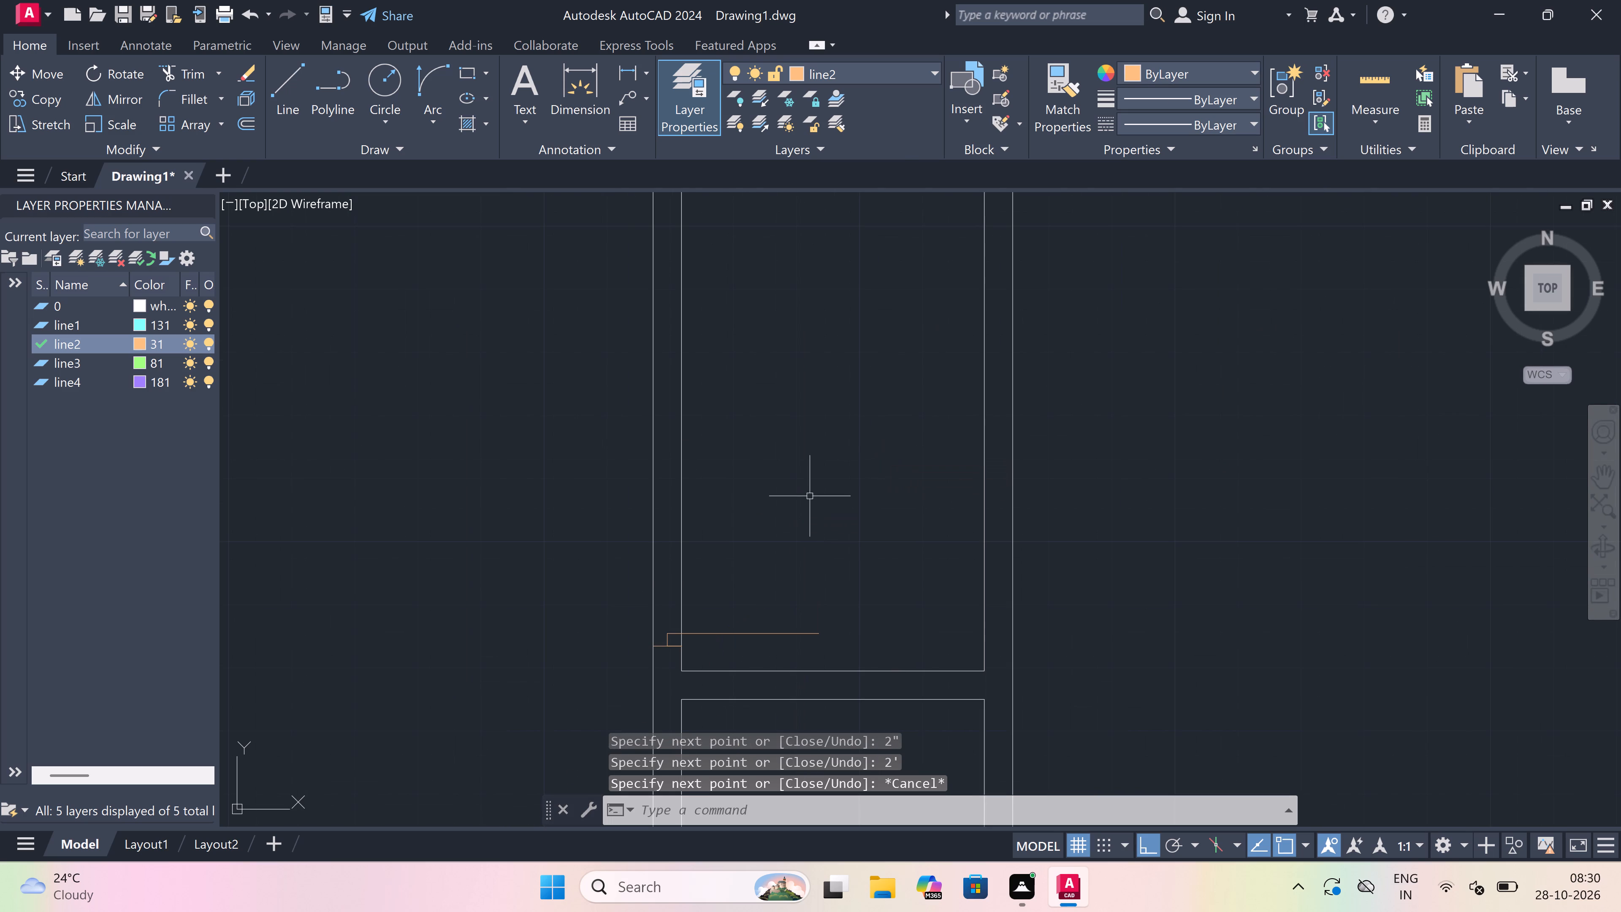
# Draw the small room's upper jamb line across its left wall, with a 2" return downward from its midpoint.
pyautogui.press('space')
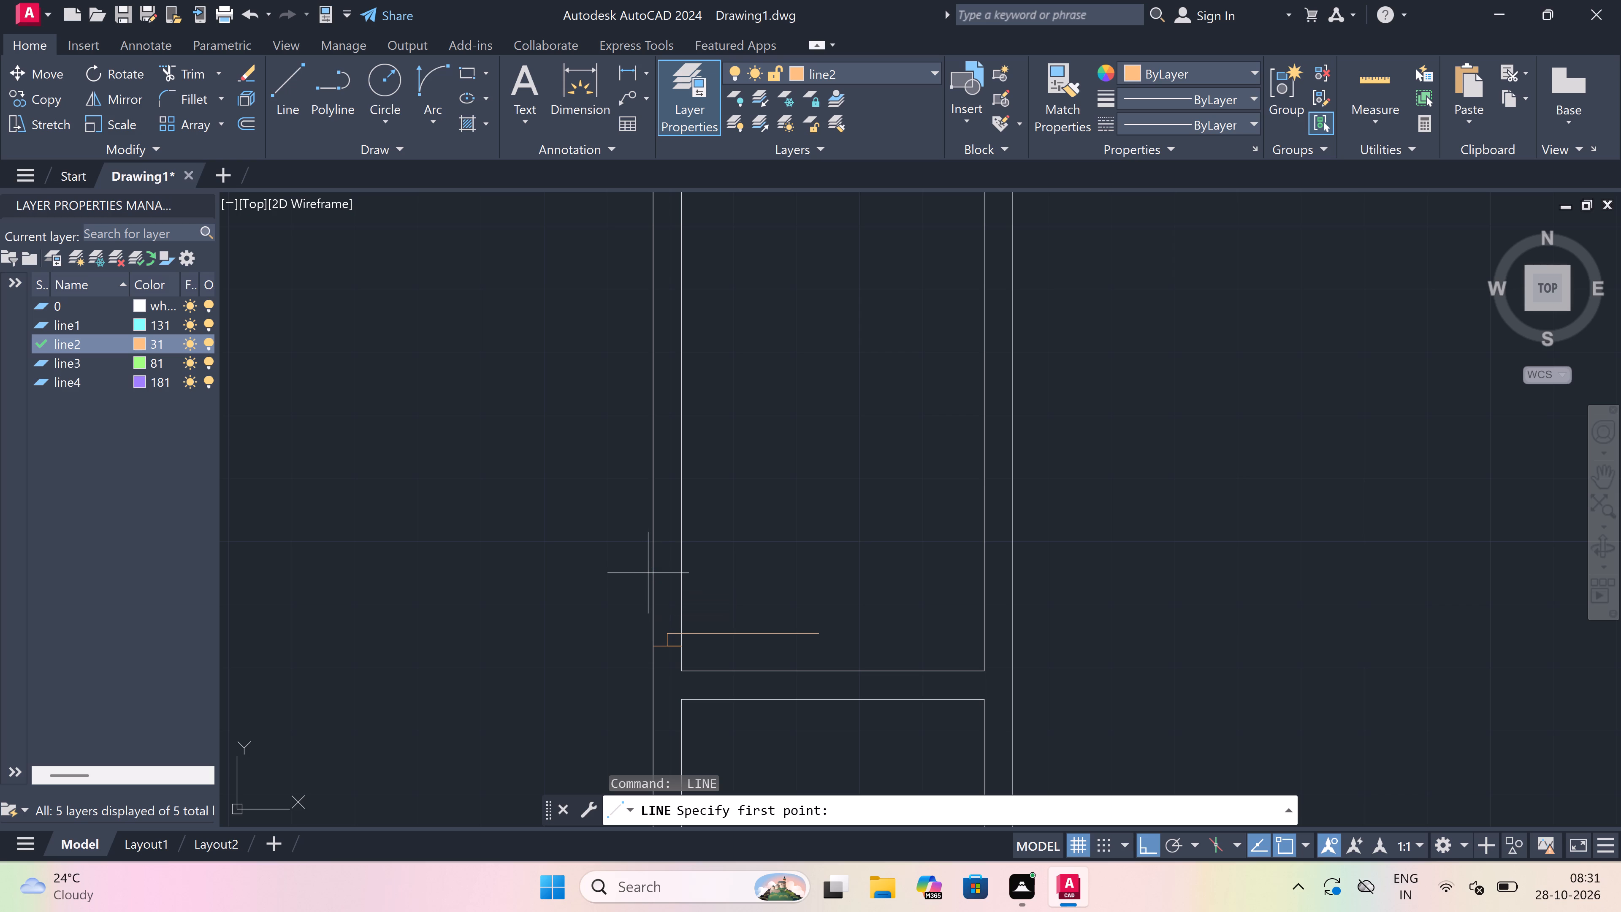
pyautogui.scroll(1, 653, 510)
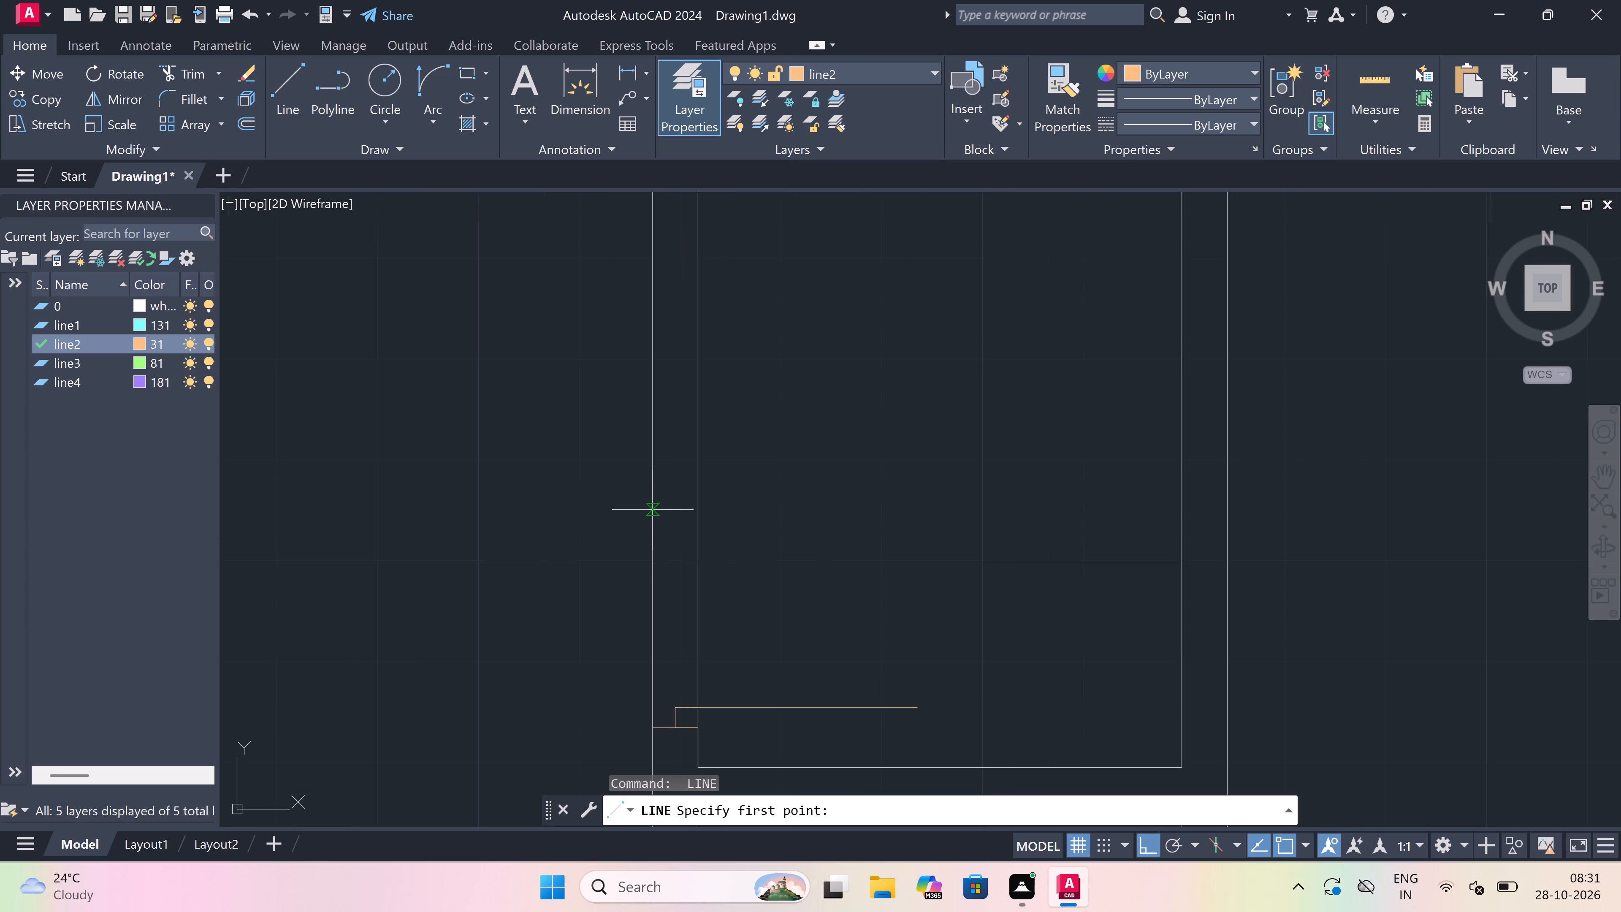
pyautogui.click(653, 508)
pyautogui.click(695, 510)
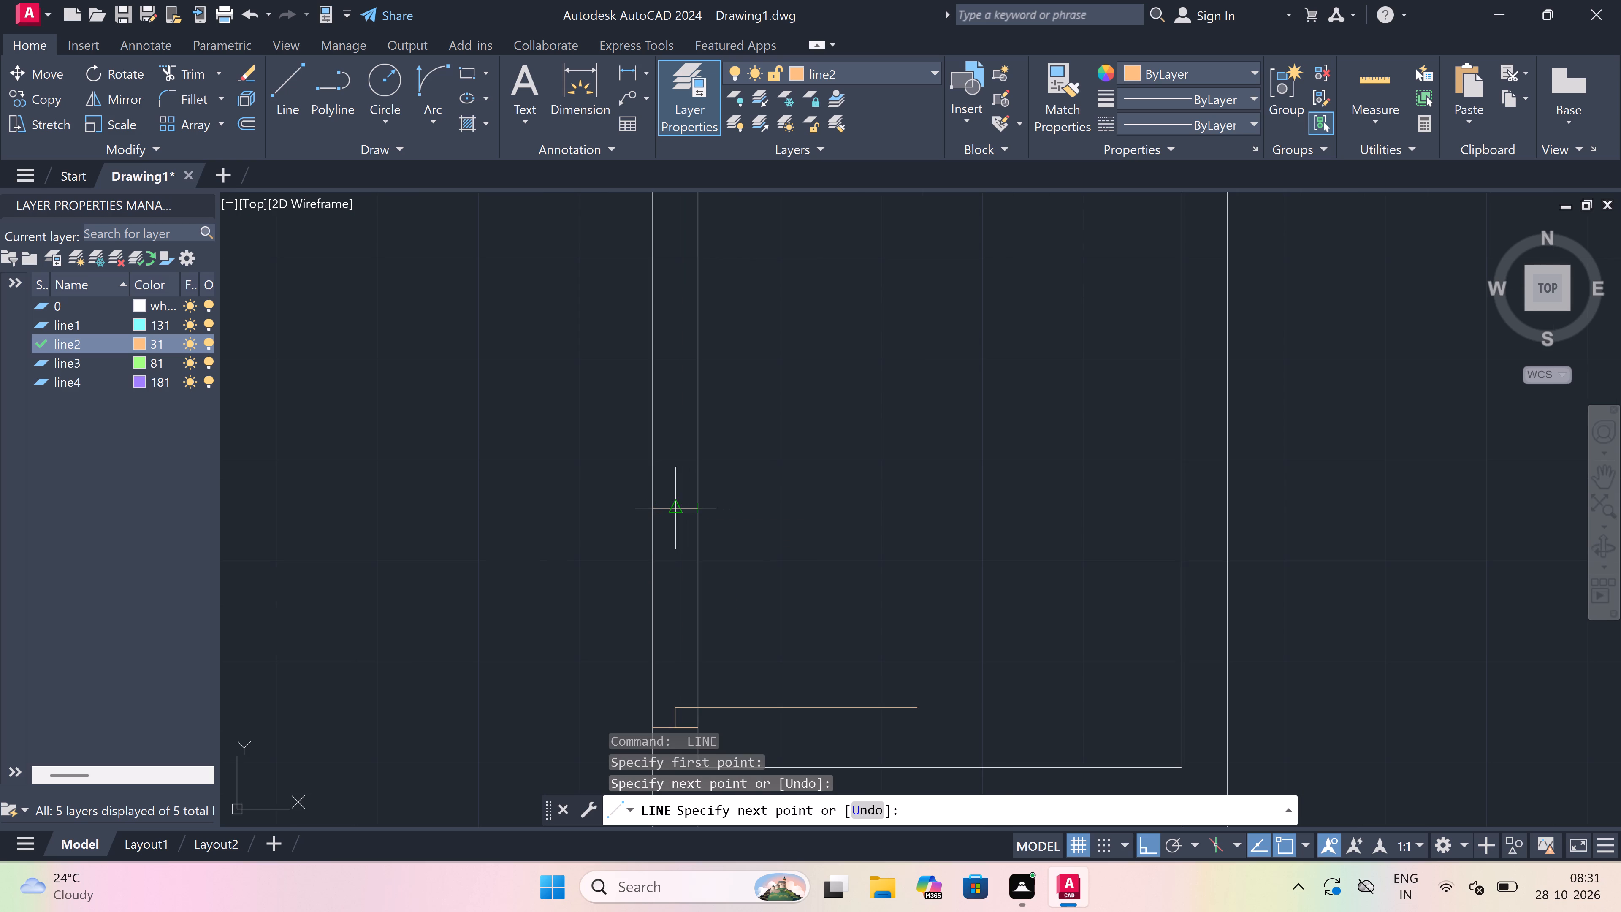
pyautogui.moveTo(672, 511); pyautogui.dragTo(671, 543)
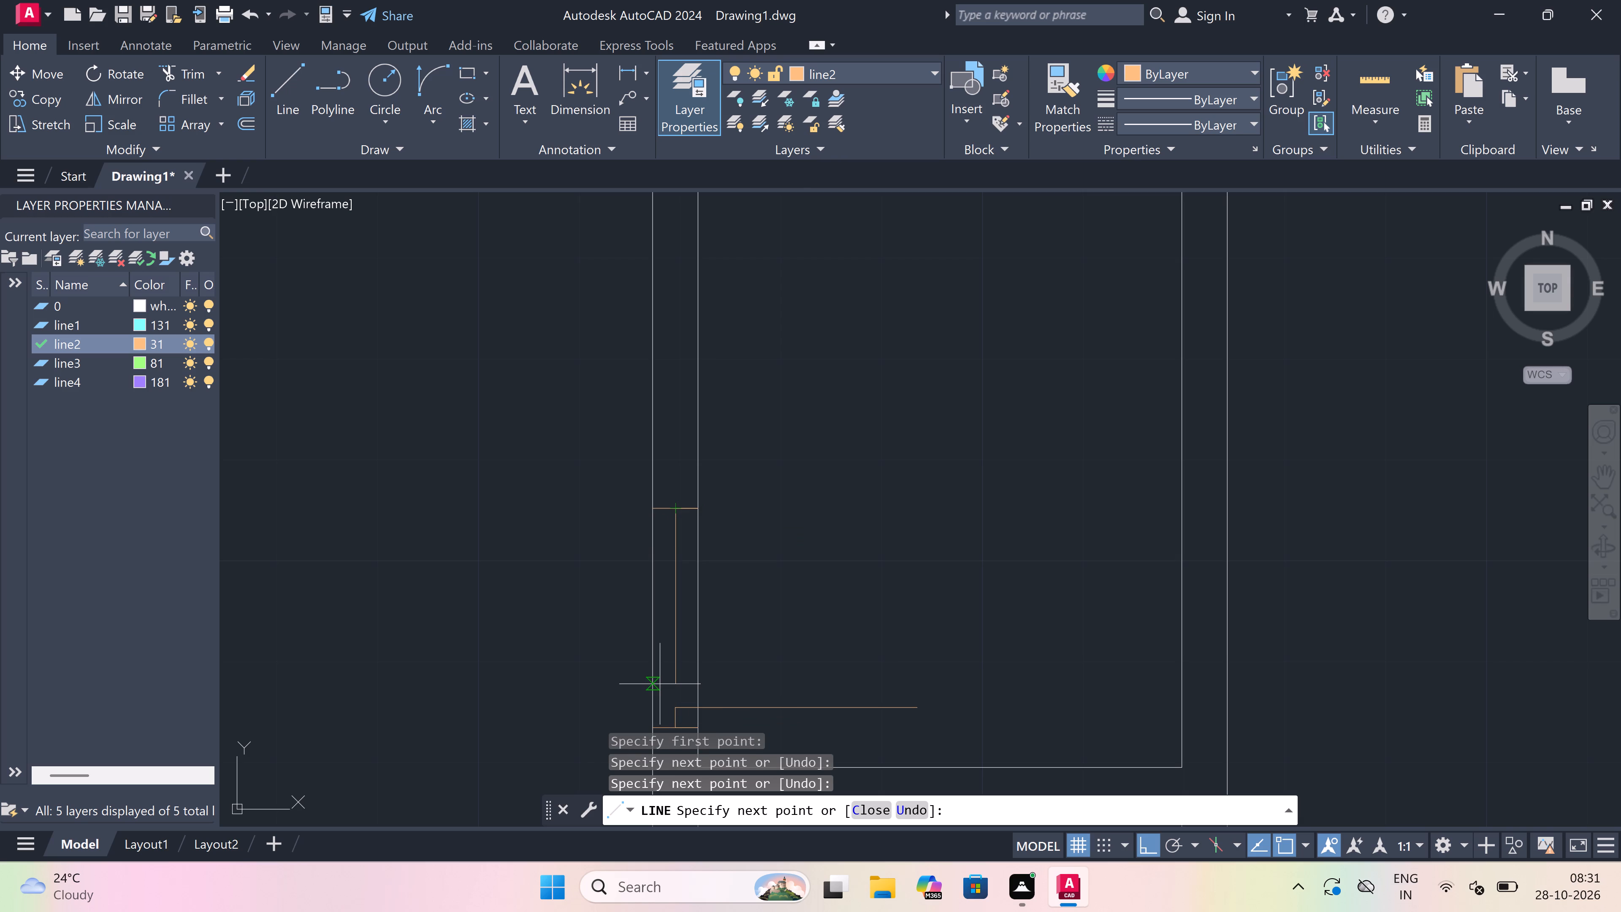
pyautogui.write('2"')
pyautogui.press('space')
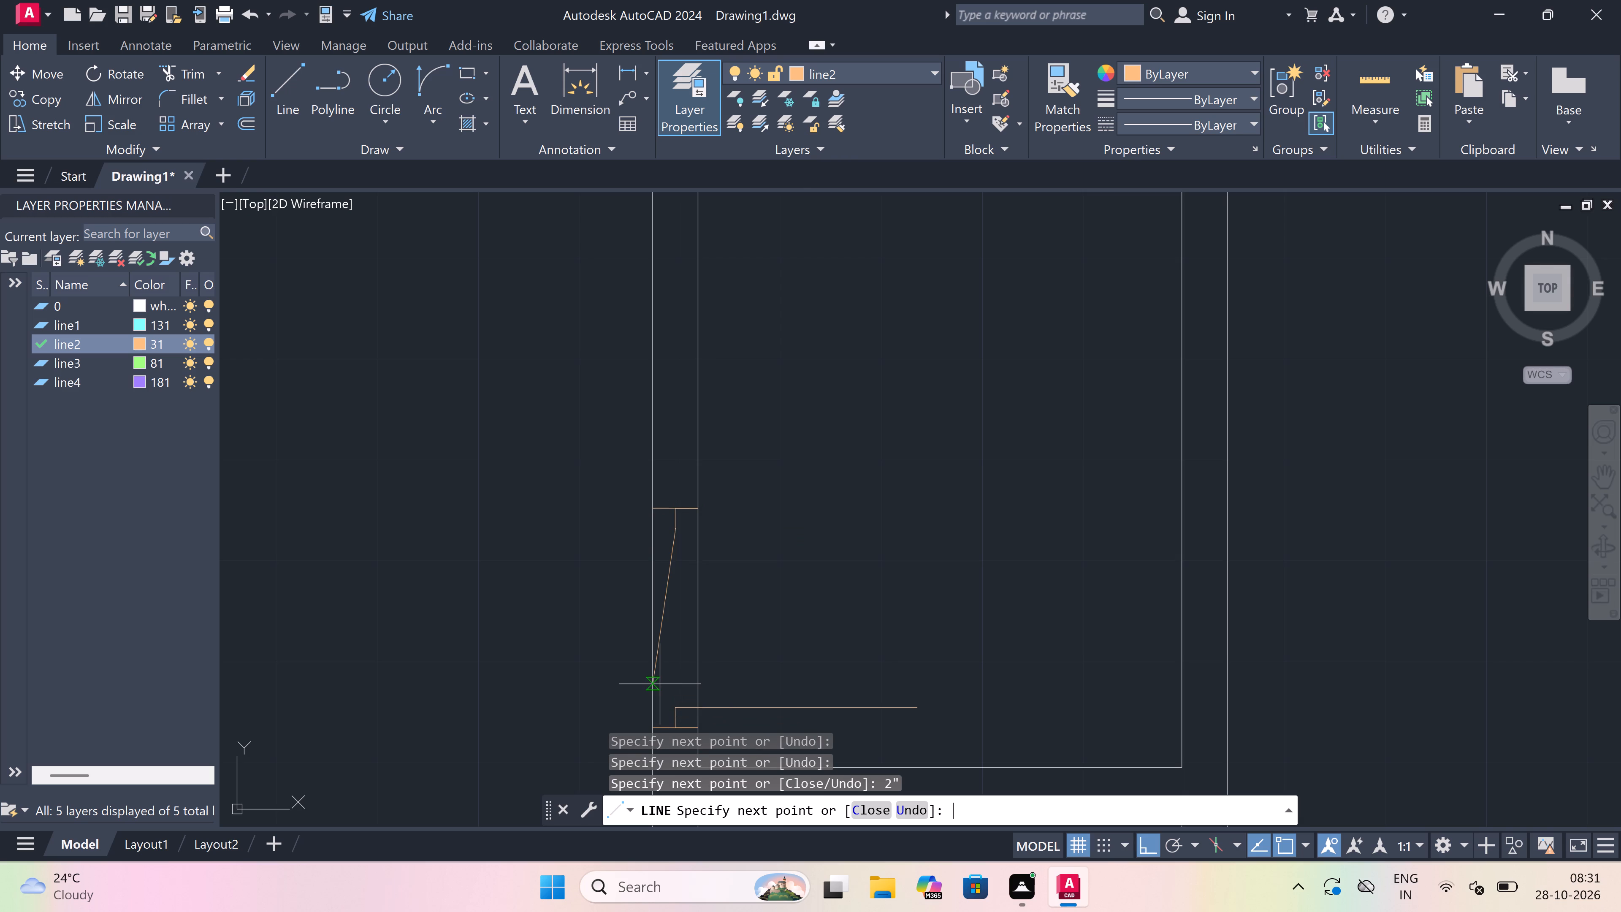
pyautogui.press('Escape')
# Draw the small room's door swing as a Start, End, Direction arc from the 2' leaf's free end to the upper jamb's return.
pyautogui.scroll(-2, 595, 530)
pyautogui.scroll(2, 625, 550)
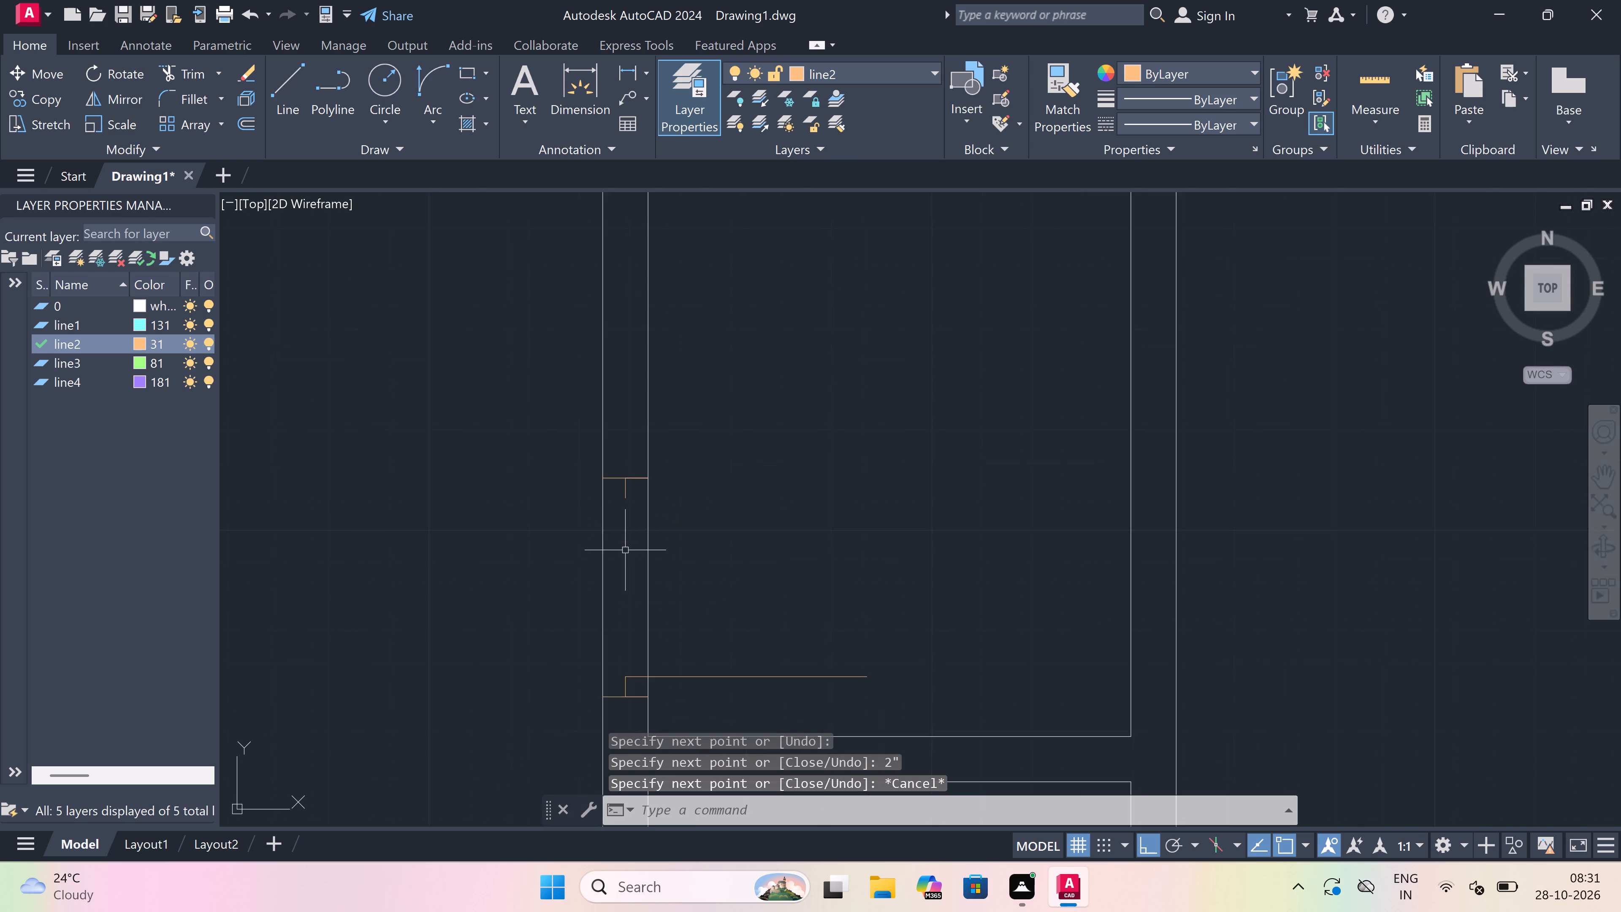
pyautogui.scroll(-2, 625, 550)
pyautogui.scroll(2, 644, 589)
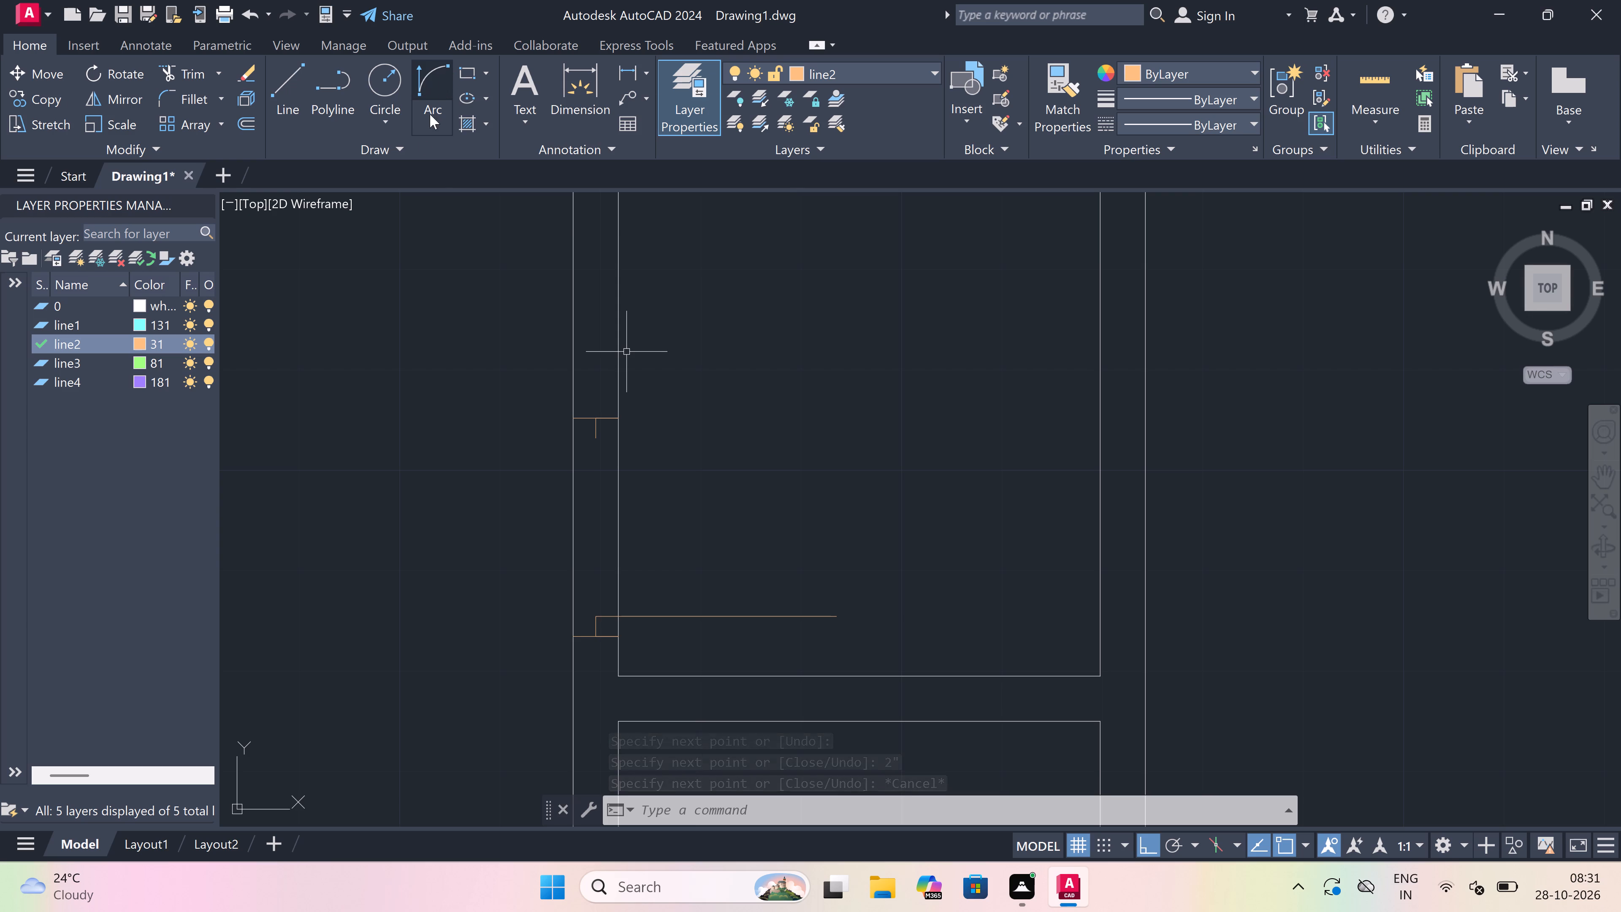
pyautogui.click(431, 86)
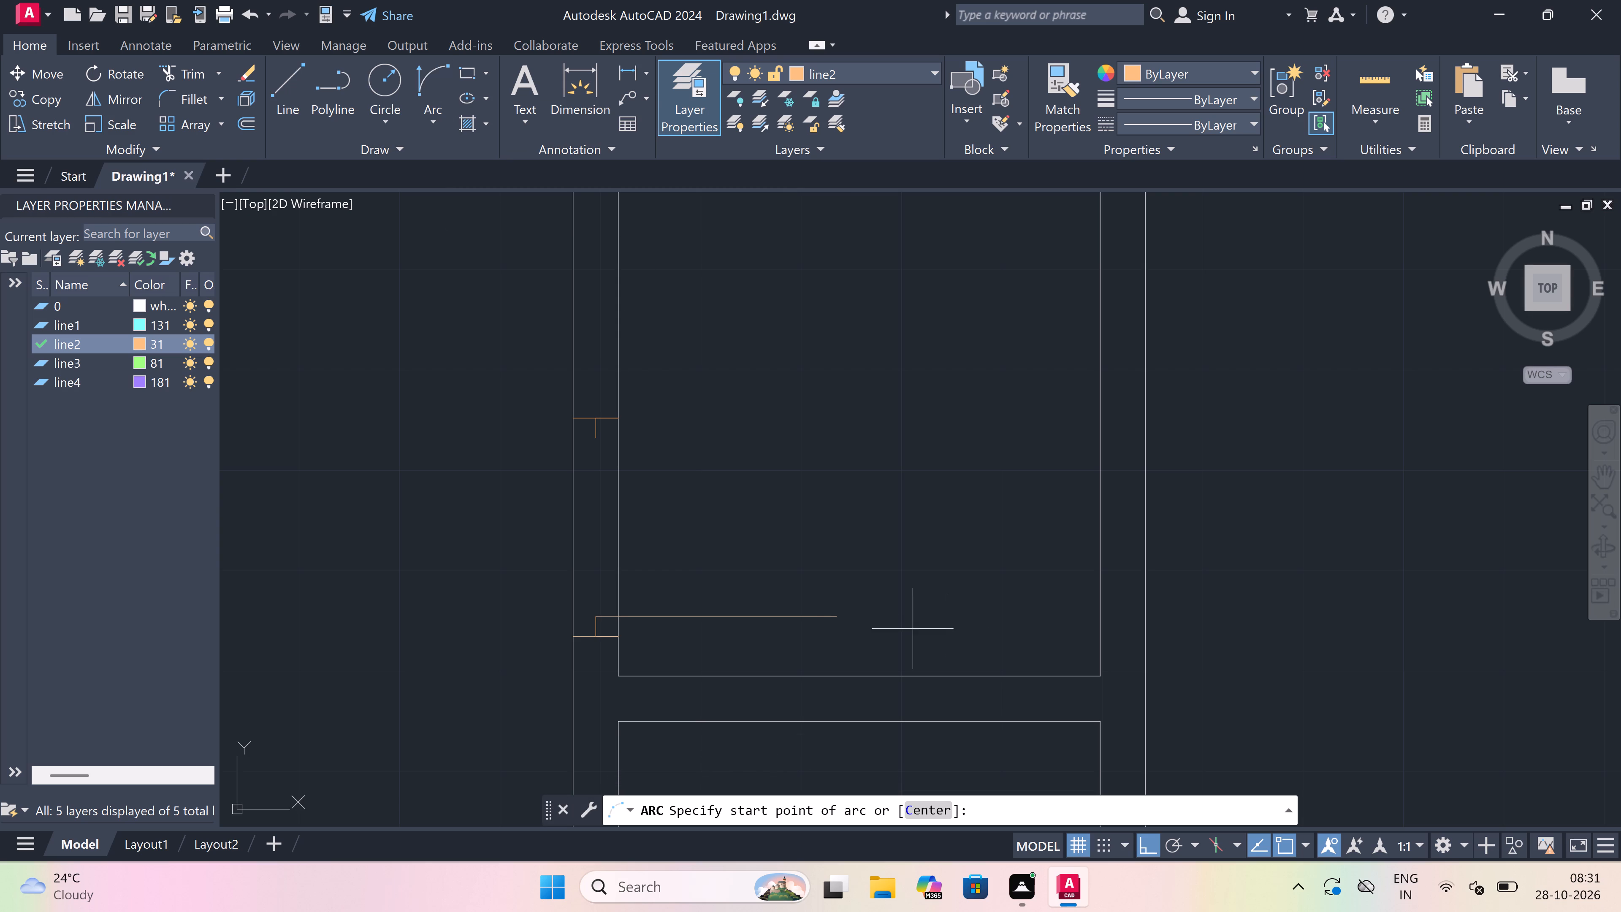
pyautogui.moveTo(840, 612); pyautogui.dragTo(804, 537)
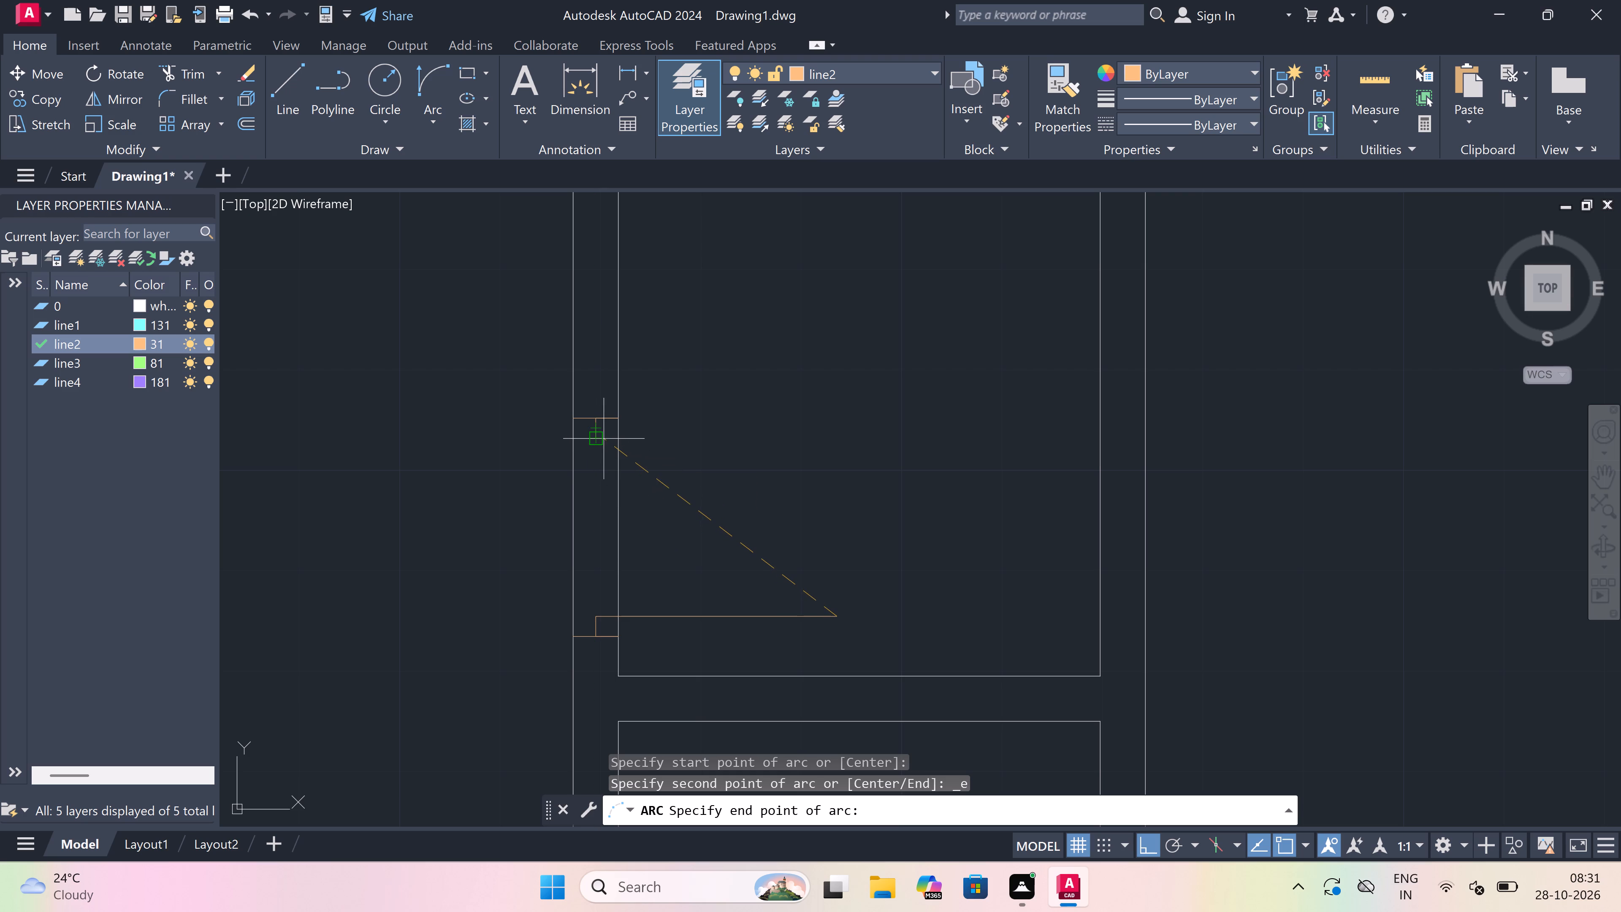
pyautogui.click(600, 435)
pyautogui.click(937, 364)
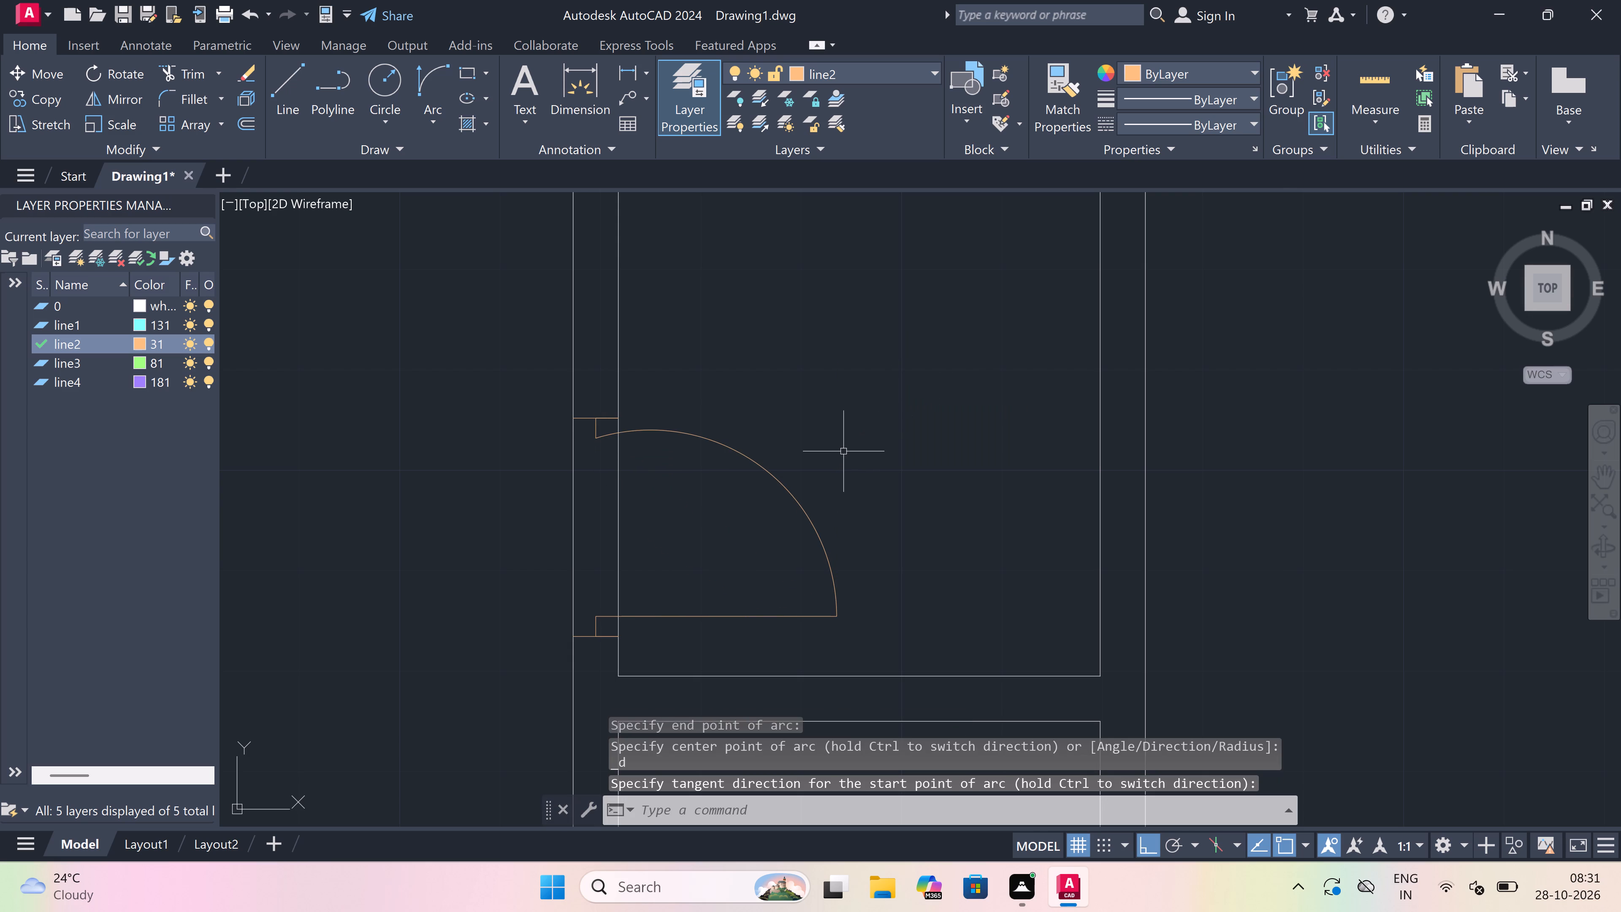
# Trim both wall lines between the two jambs to open the small room's doorway.
pyautogui.press('Escape')
pyautogui.press('t')
pyautogui.press('r')
pyautogui.press('space')
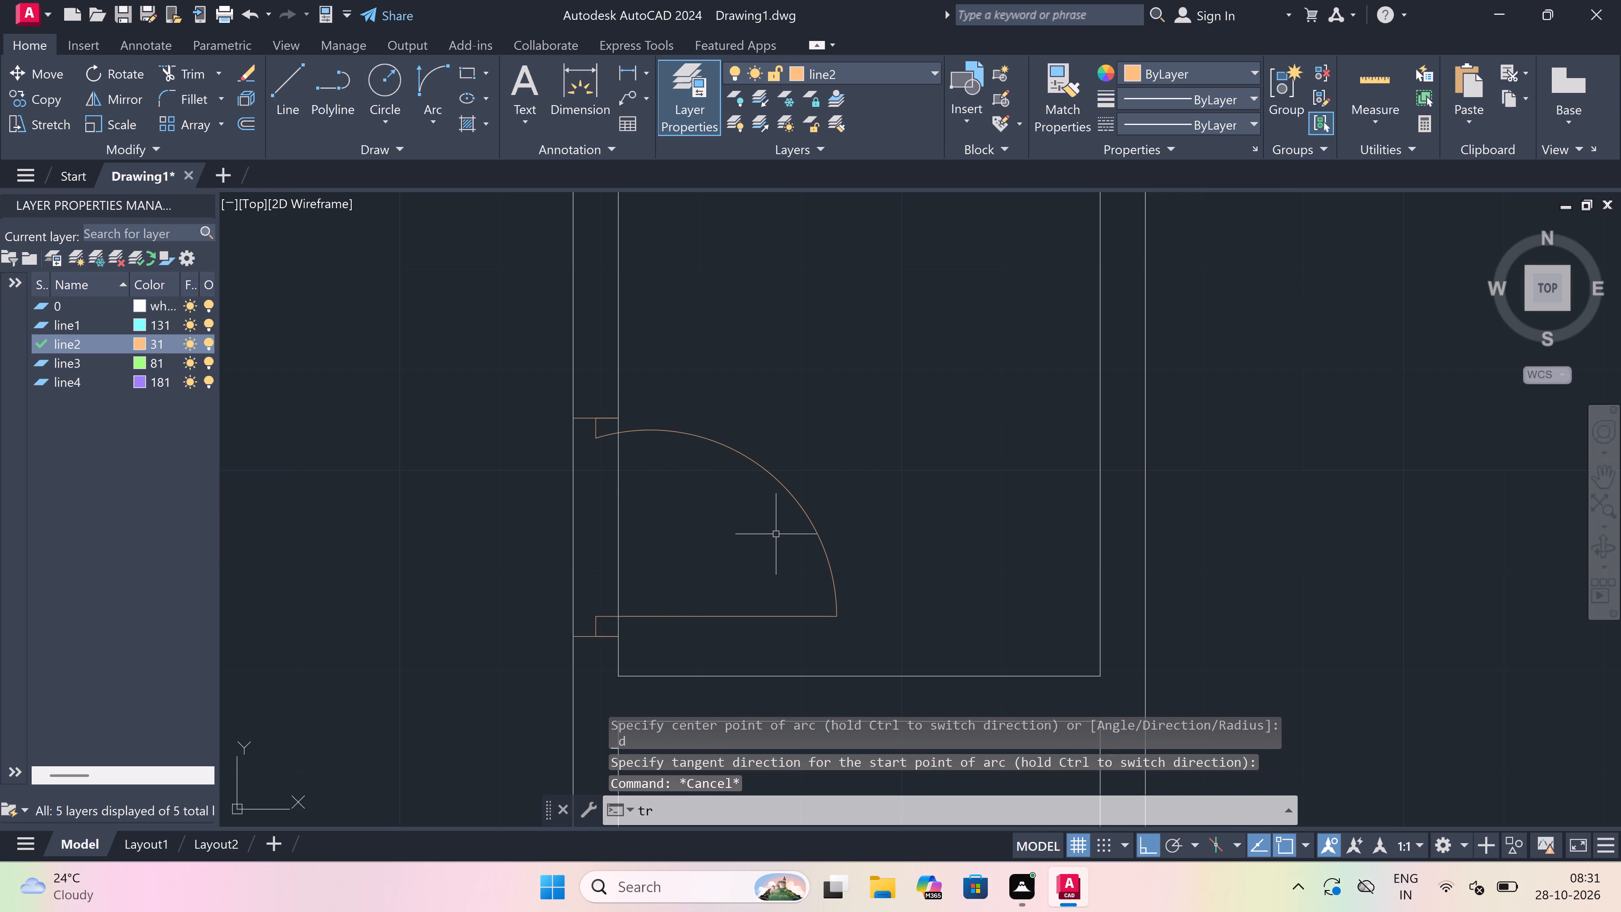
pyautogui.click(713, 533)
pyautogui.moveTo(459, 575); pyautogui.dragTo(478, 569)
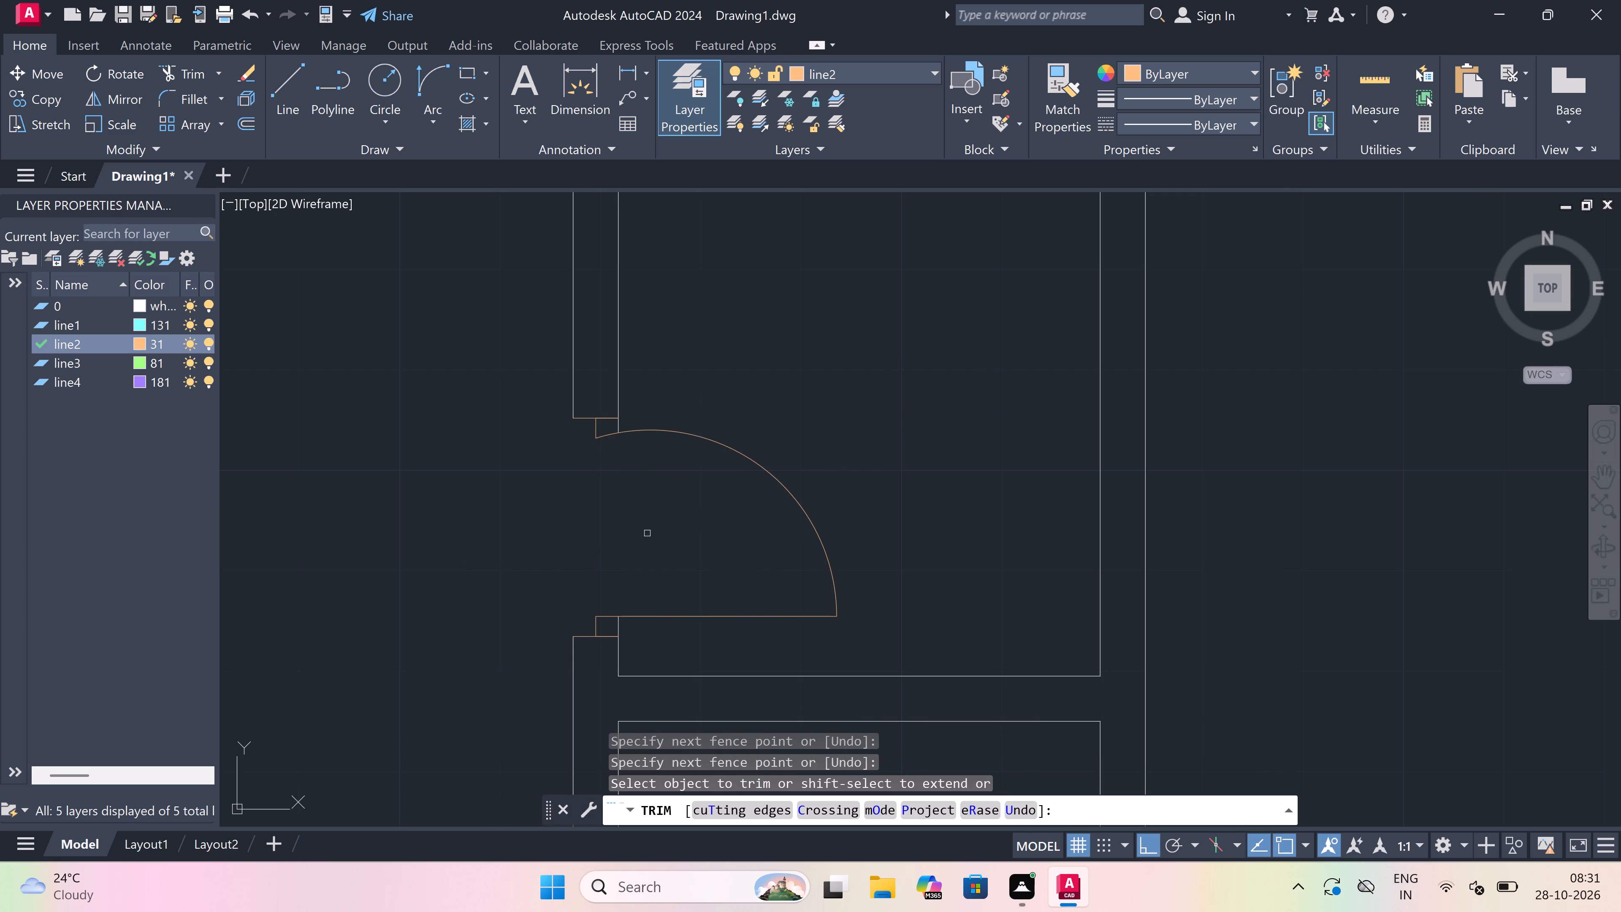
pyautogui.press('Escape')
# Draw a right door jamb across the top-left room's upper wall near its right corner, with a 2" leftward return and a 2' leaf upward.
pyautogui.scroll(-3, 650, 525)
pyautogui.scroll(-2, 660, 578)
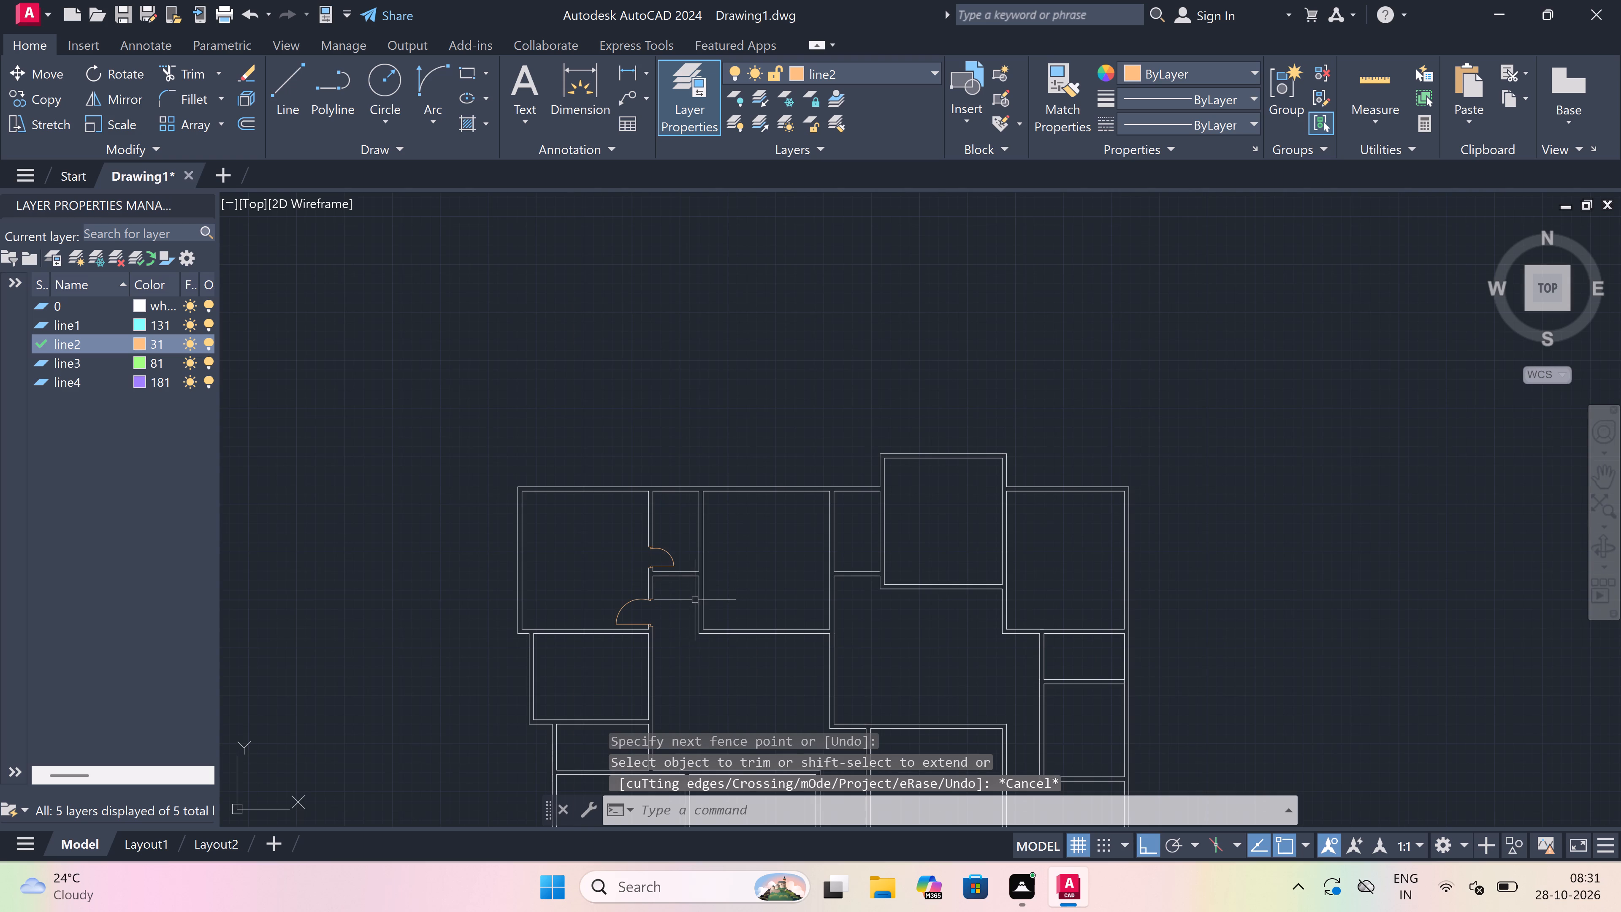
pyautogui.press('l')
pyautogui.press('space')
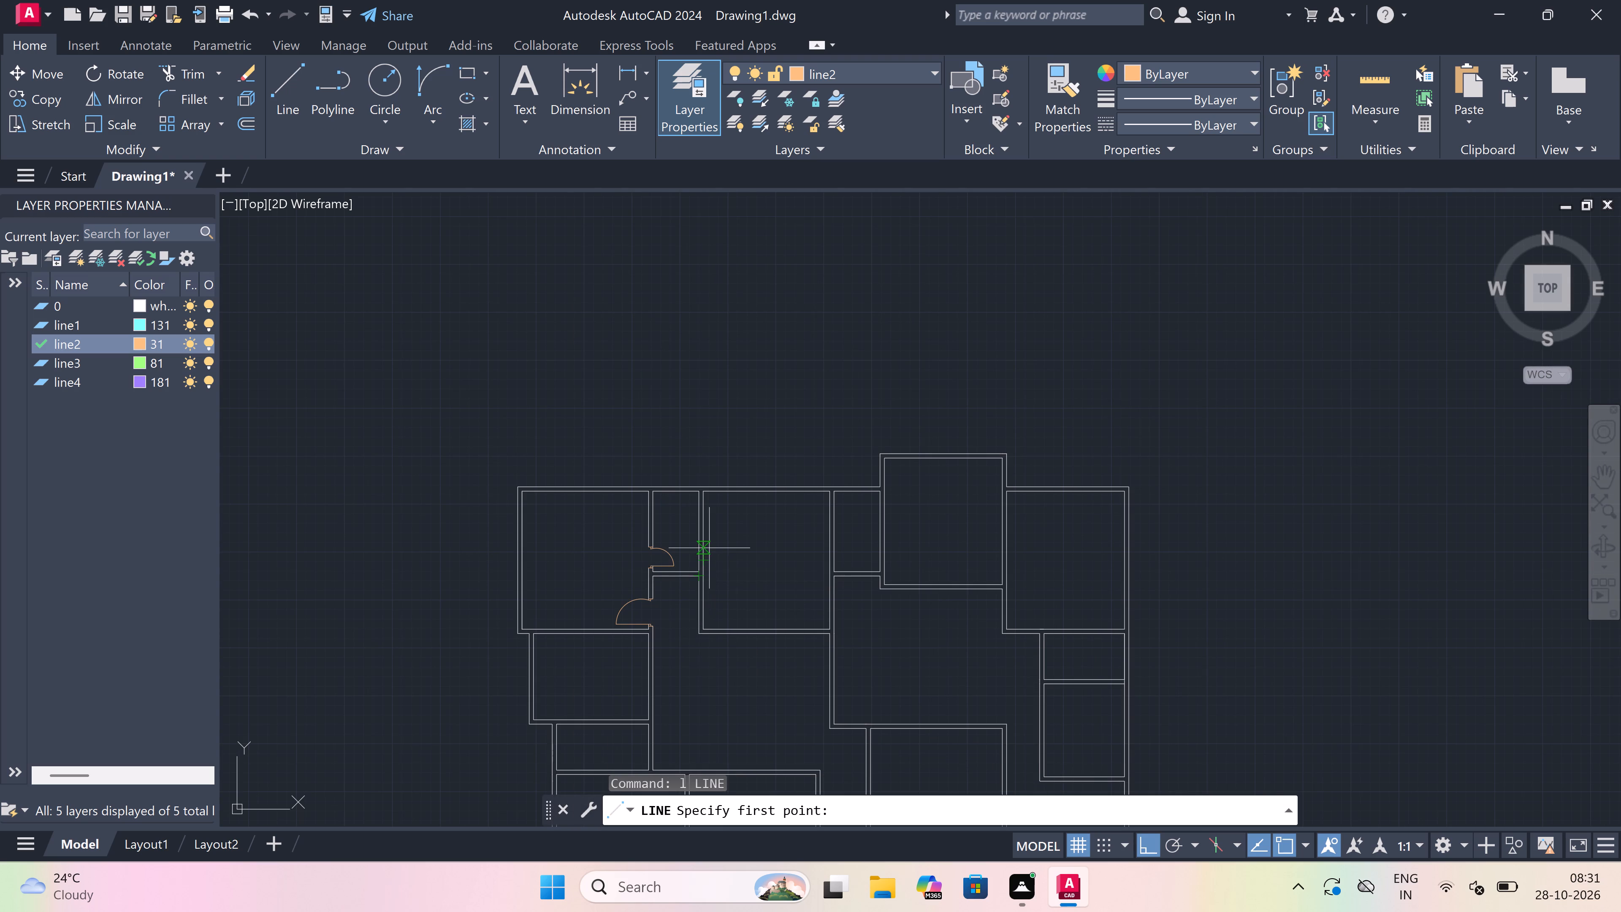
pyautogui.scroll(-1, 709, 548)
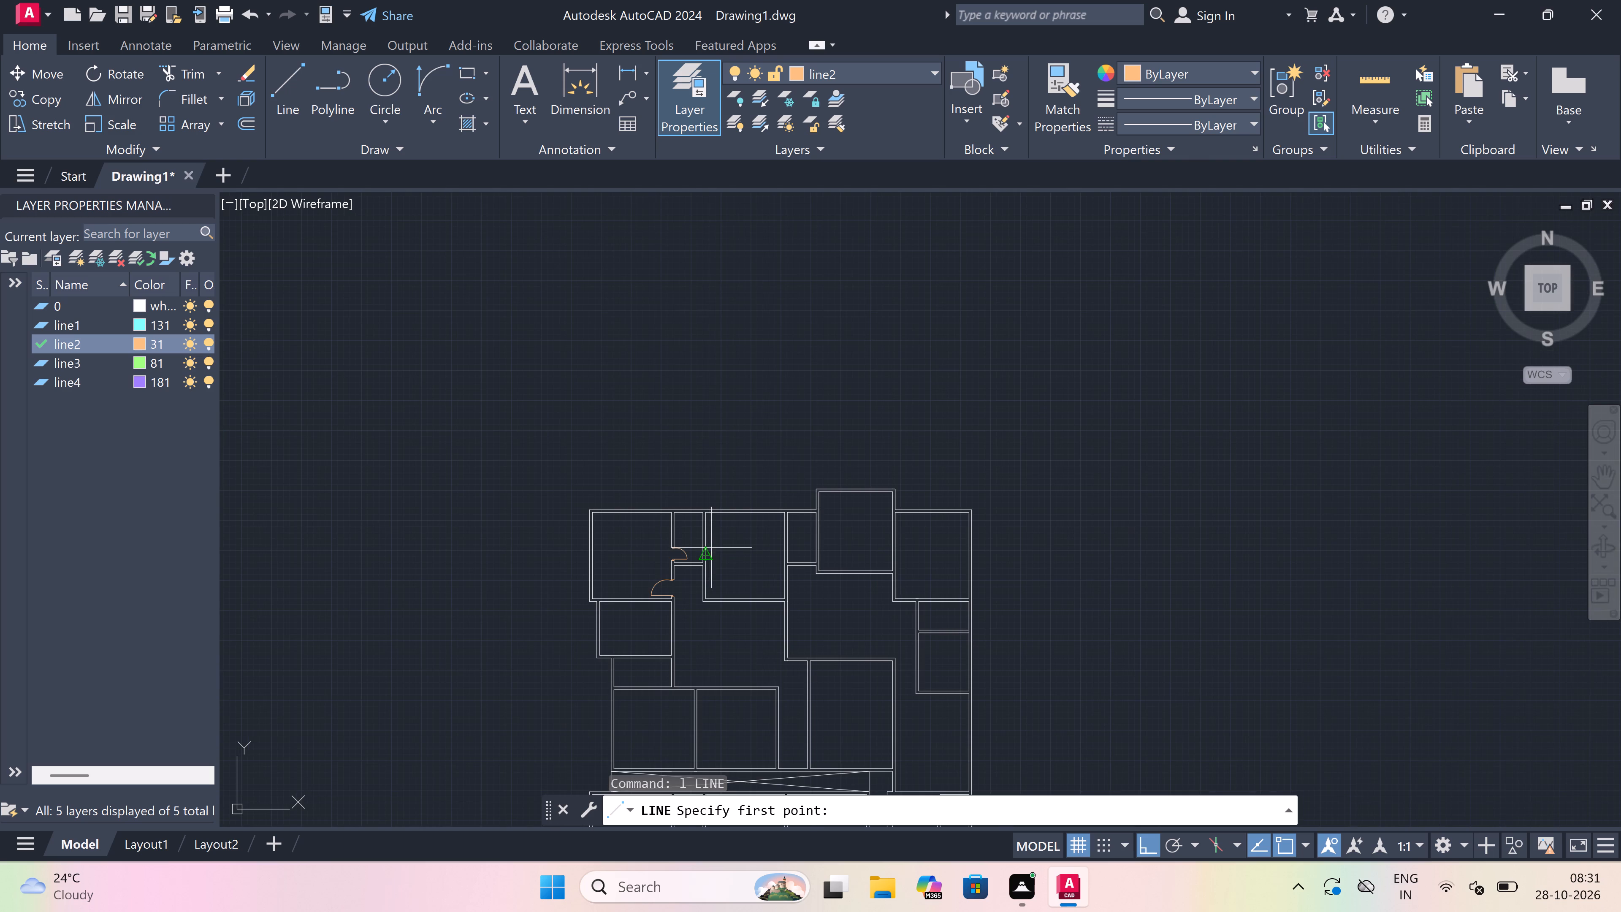
pyautogui.scroll(2, 679, 477)
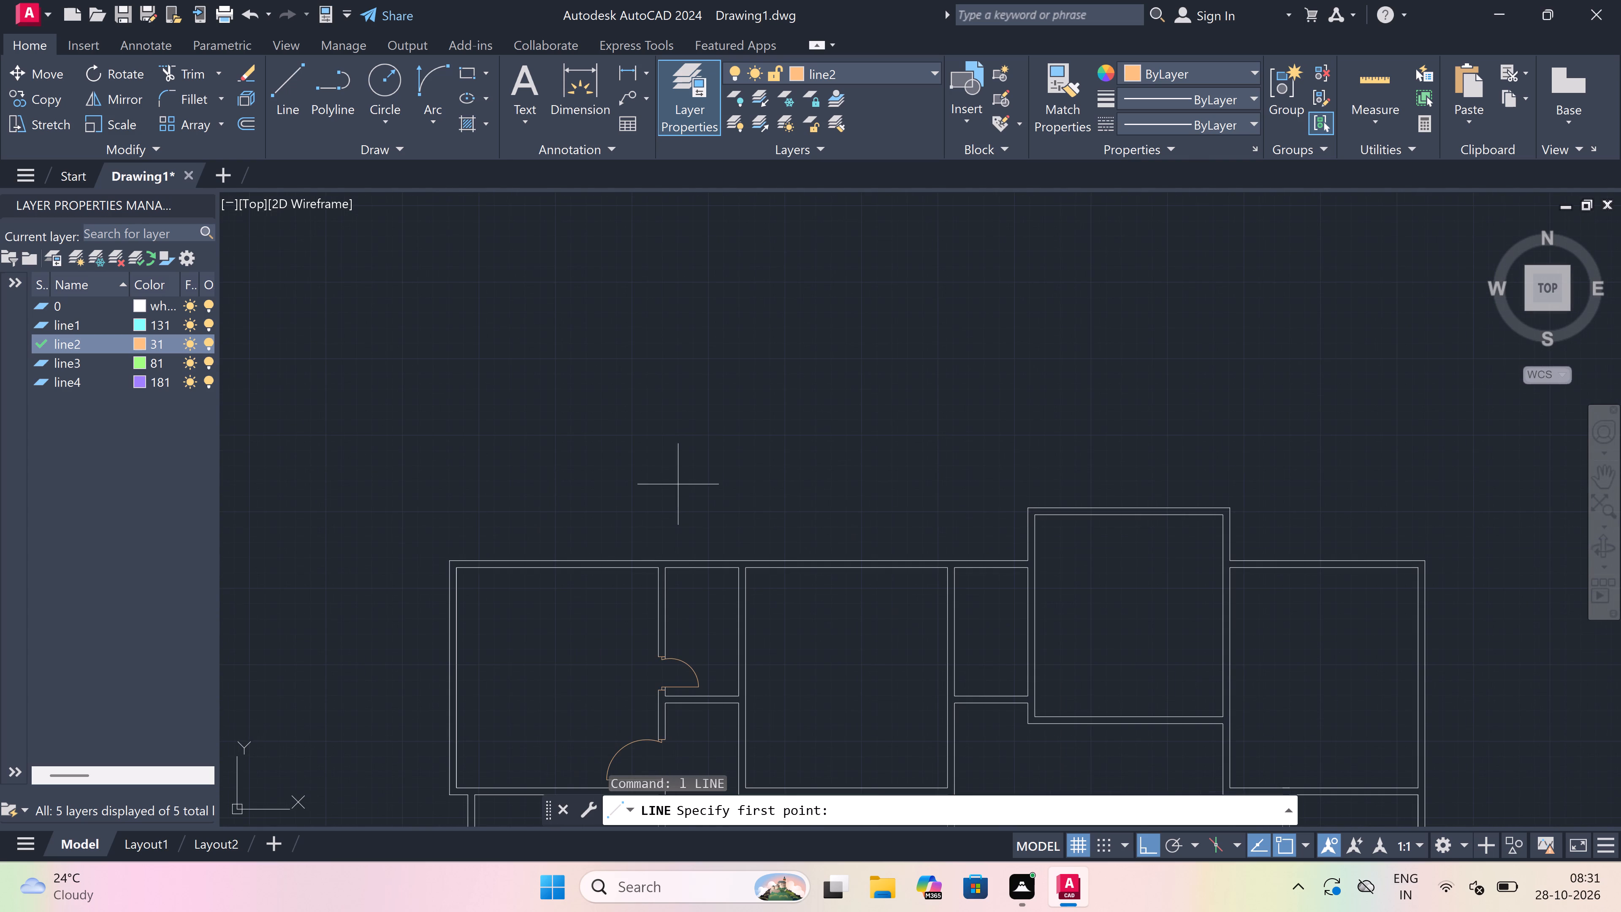
pyautogui.scroll(3, 648, 560)
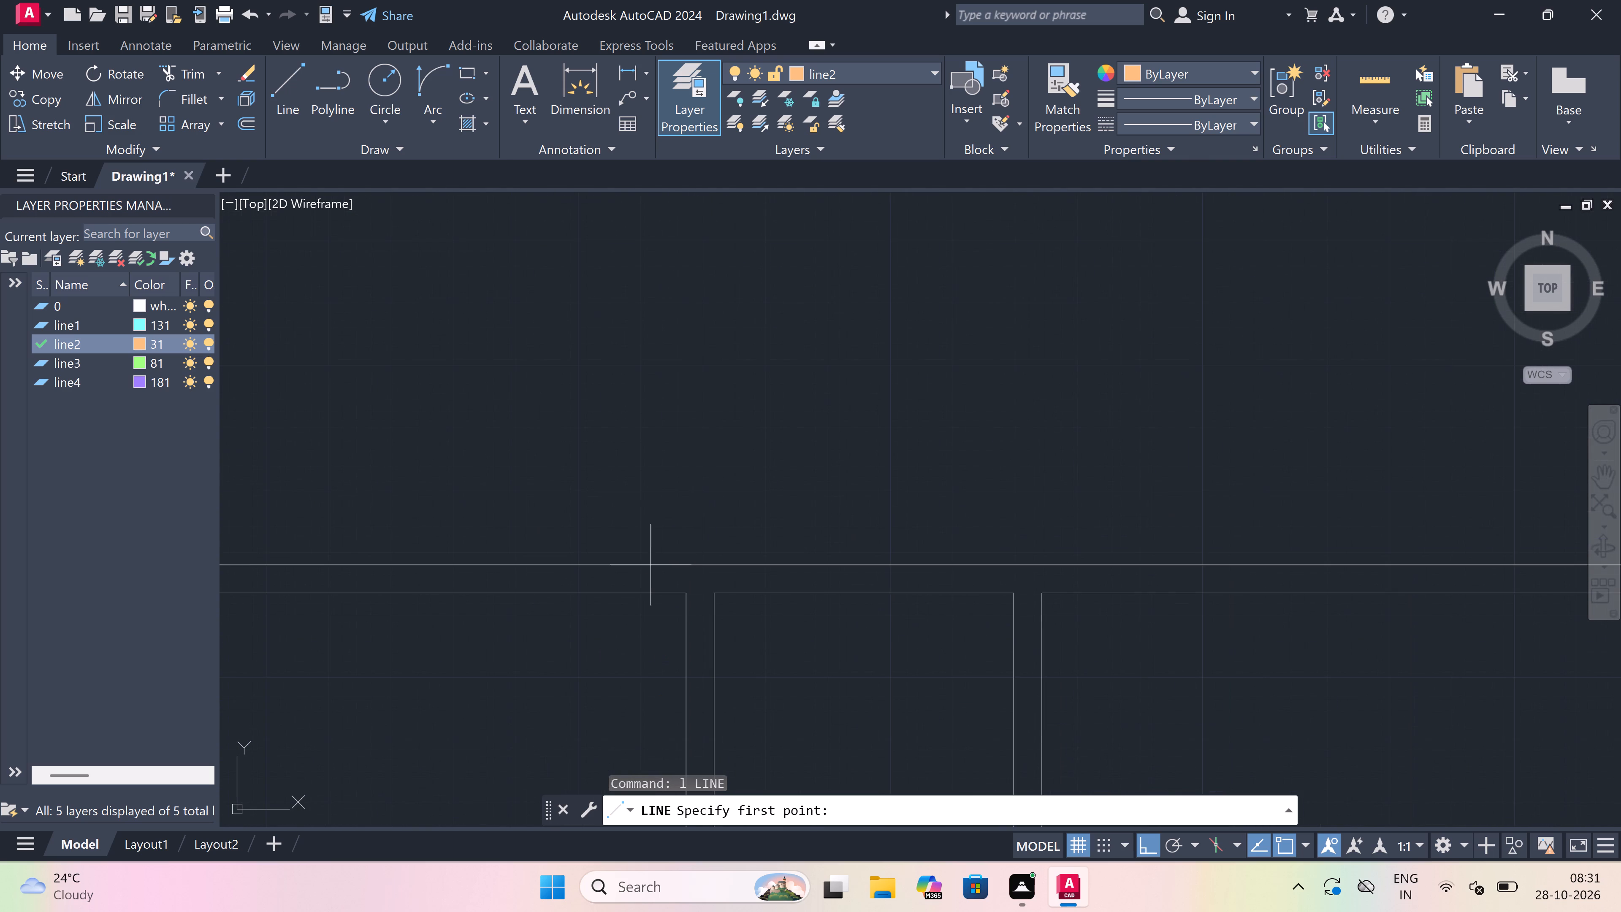
pyautogui.click(657, 567)
pyautogui.click(661, 594)
pyautogui.scroll(2, 660, 577)
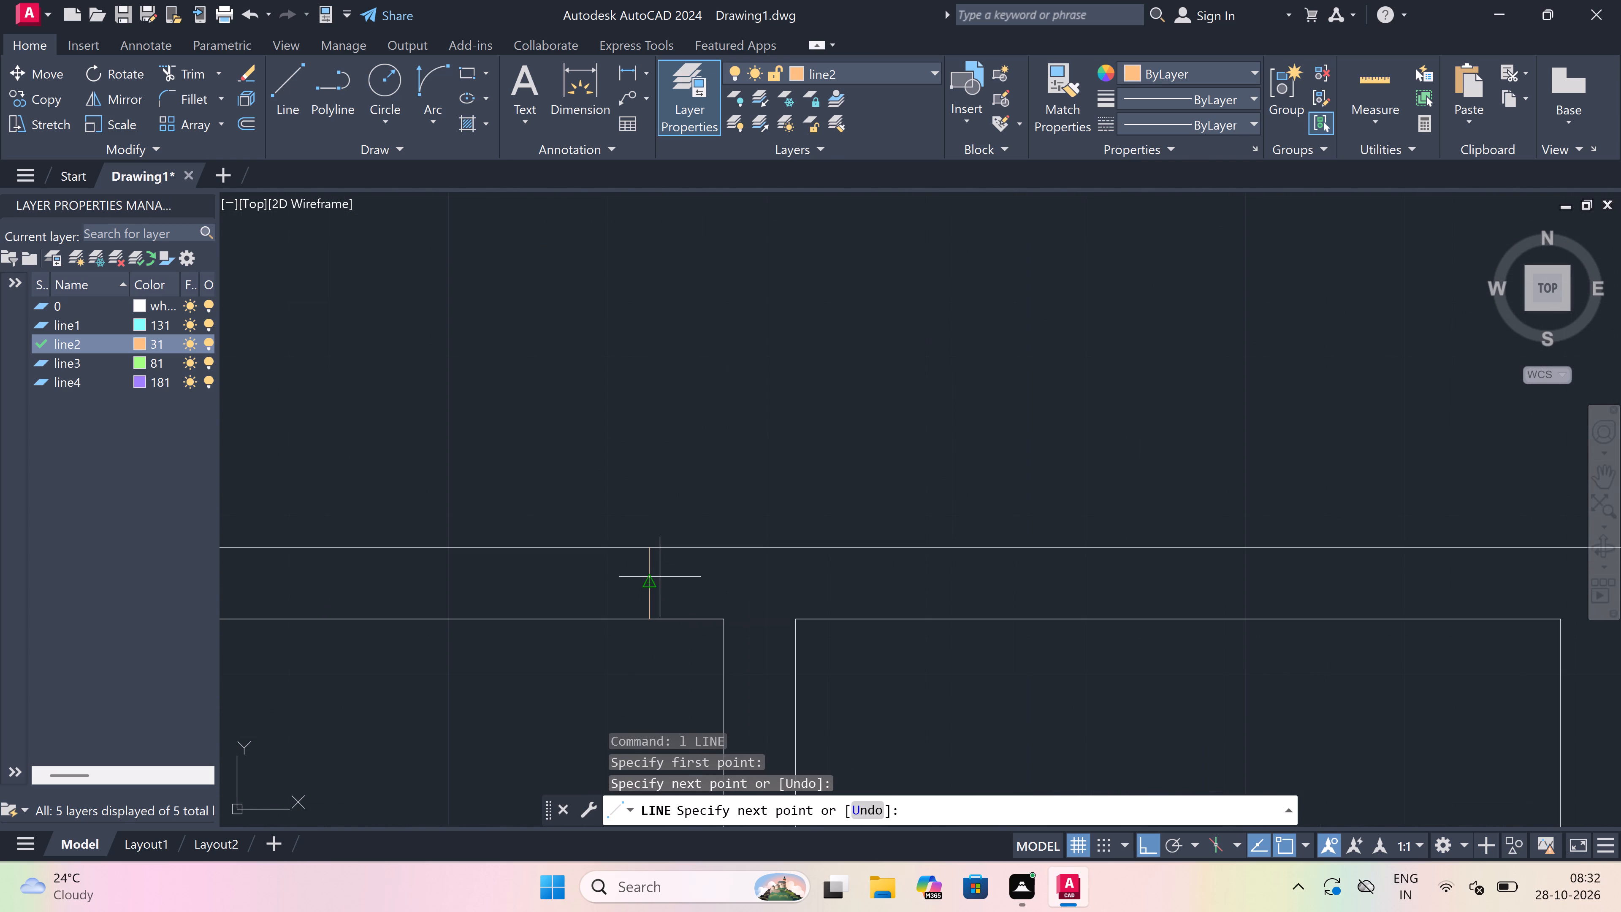
pyautogui.click(650, 578)
pyautogui.write('2"')
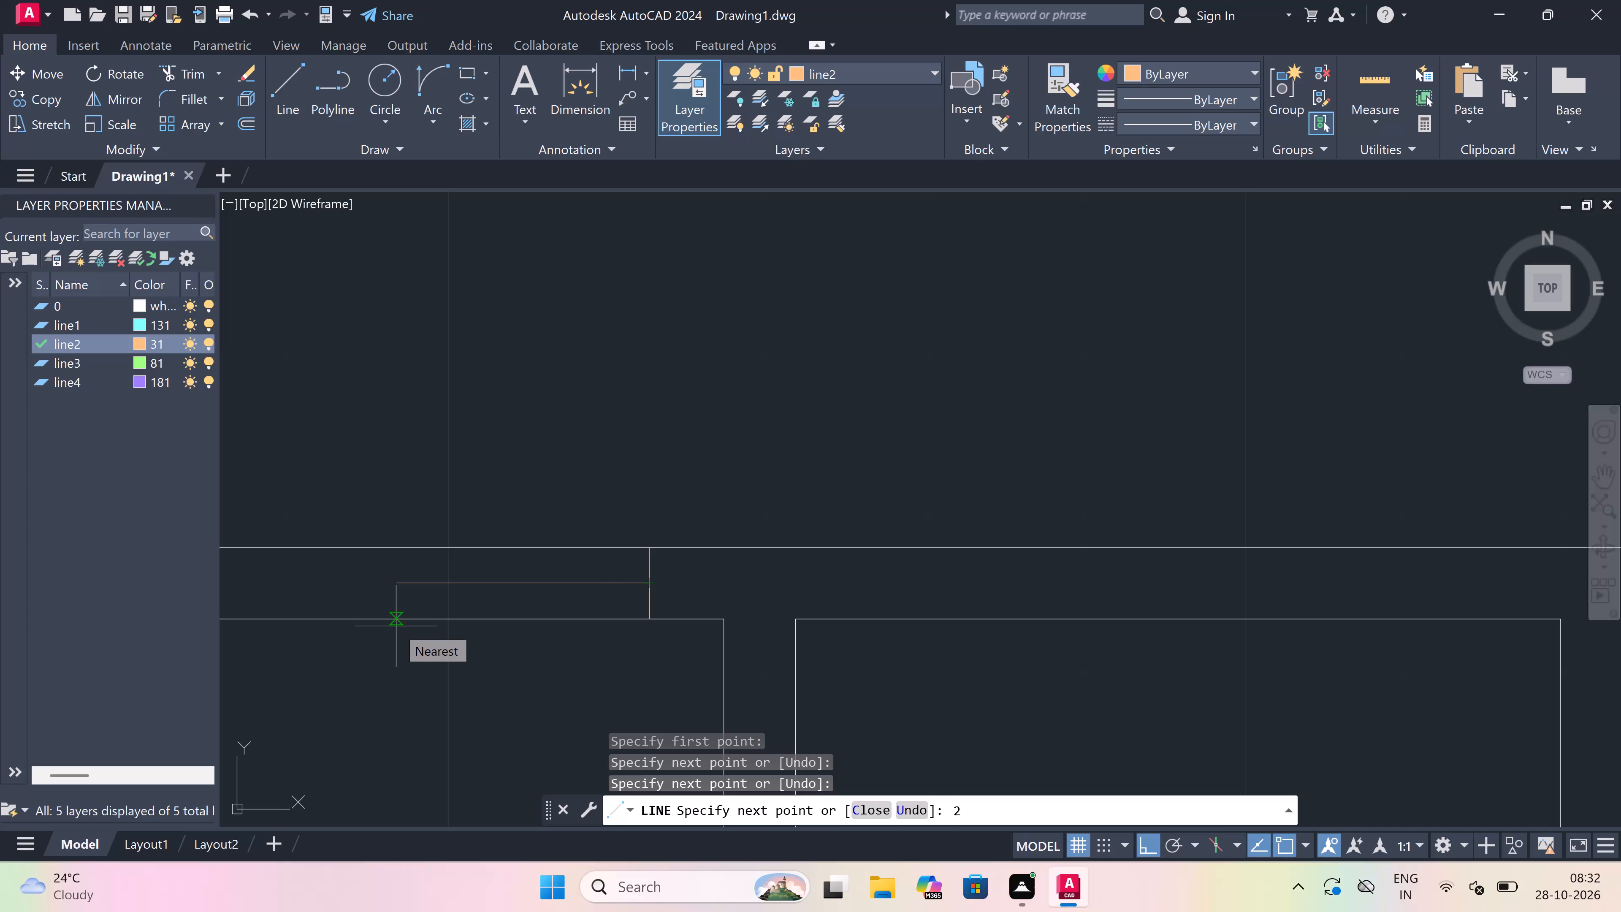
pyautogui.press('space')
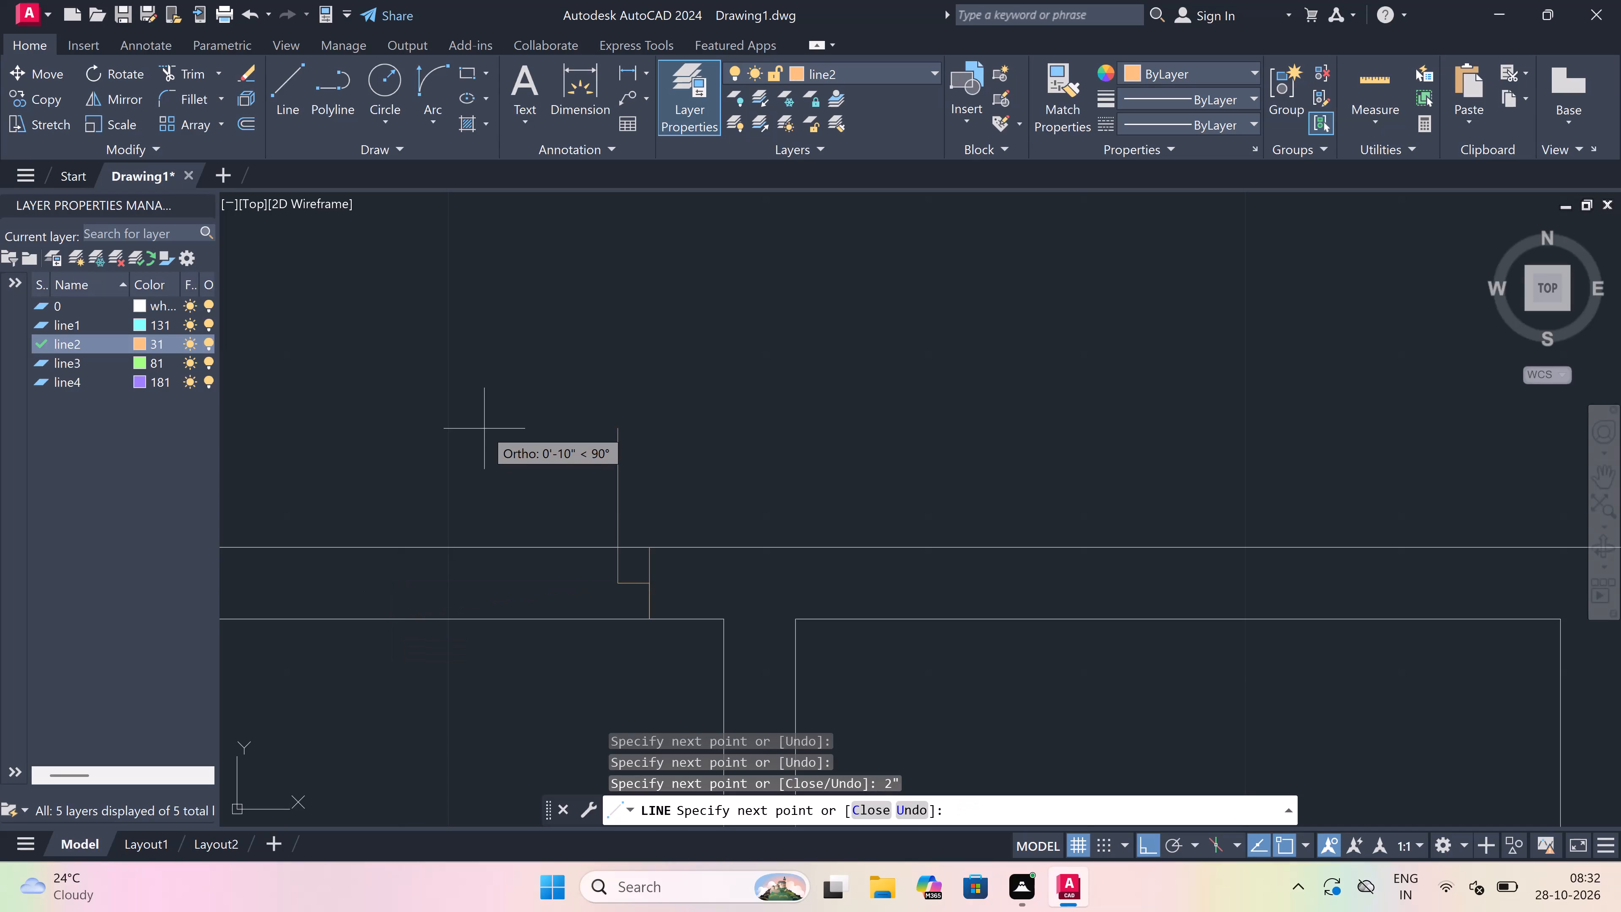
pyautogui.write("2'")
pyautogui.press('space')
pyautogui.press('Escape')
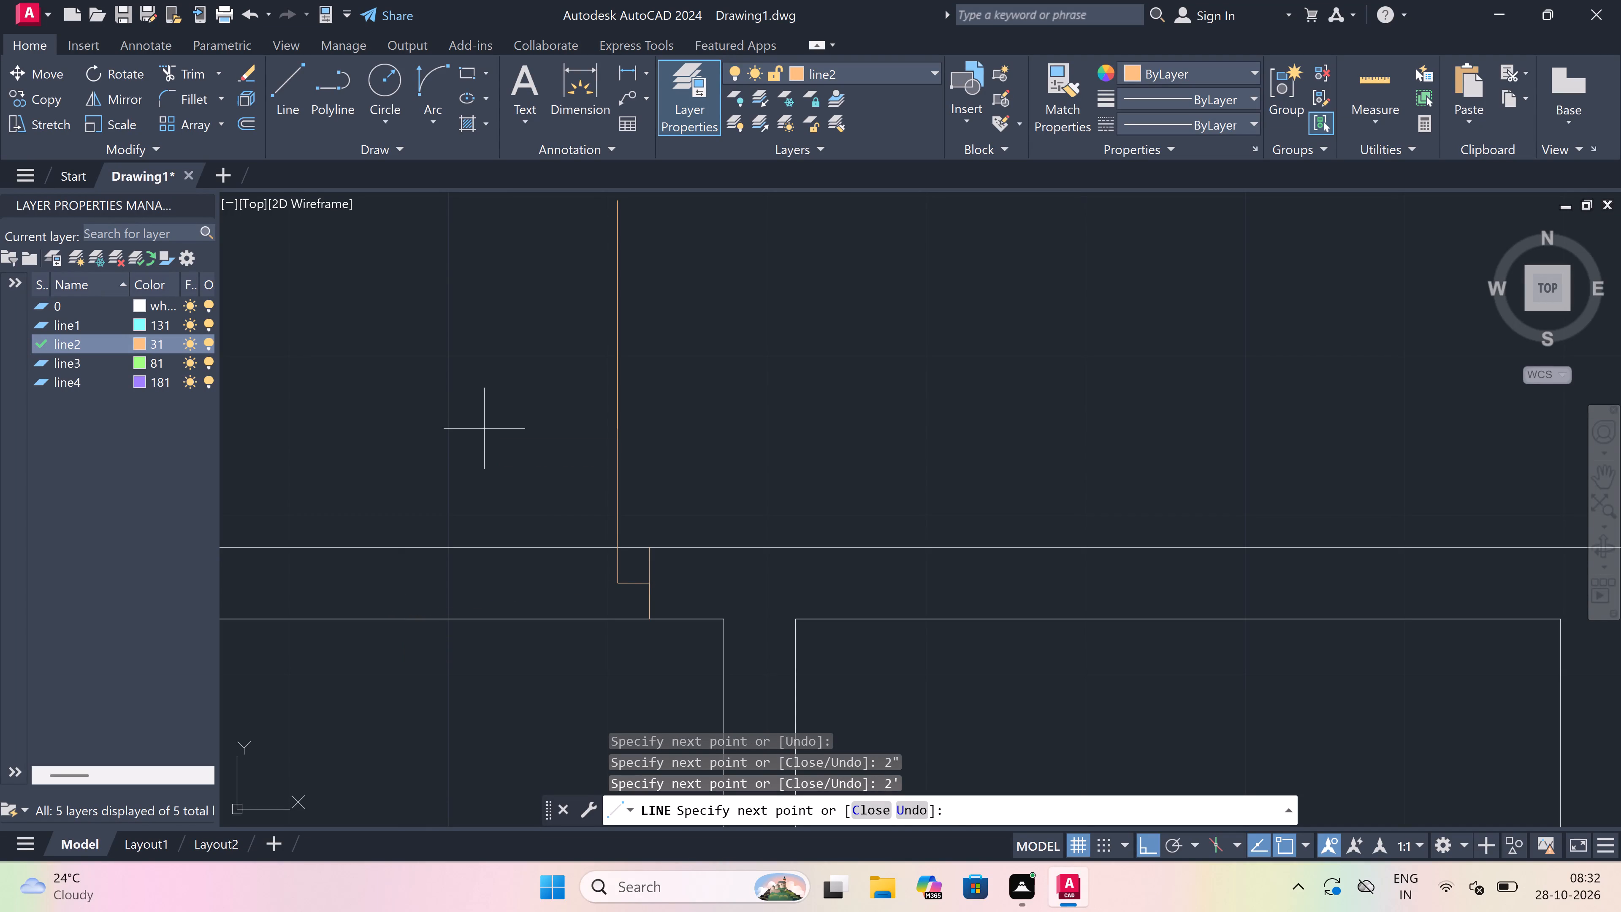
# Draw the left jamb line across the top-left room's upper wall, with a 2" return rightward from its midpoint.
pyautogui.press('space')
pyautogui.scroll(-5, 608, 526)
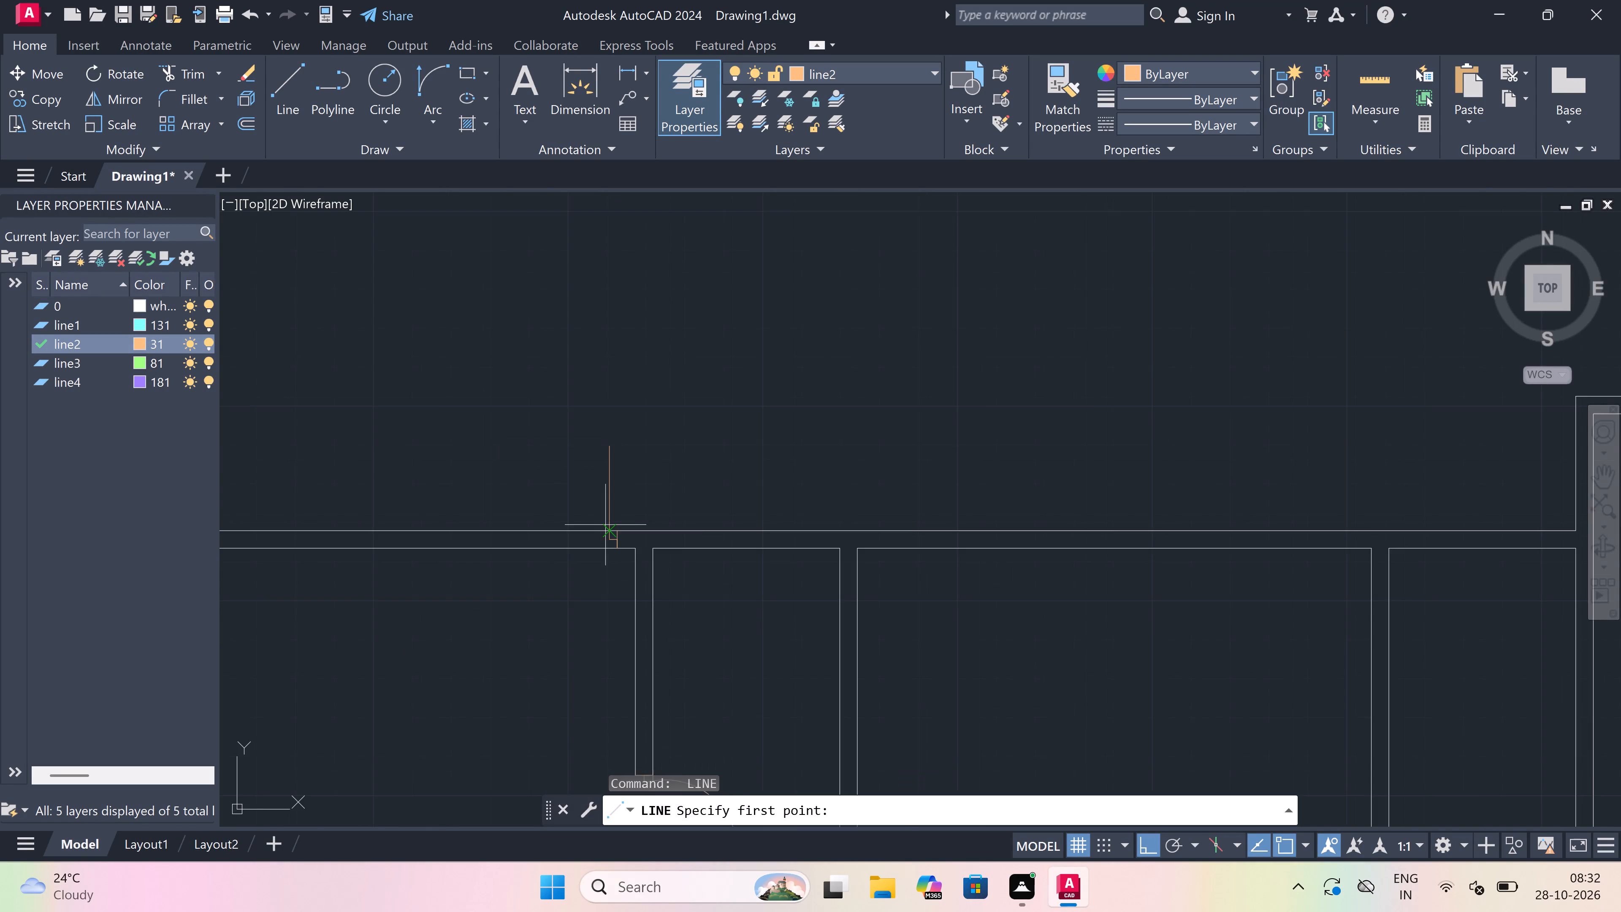
pyautogui.scroll(3, 567, 518)
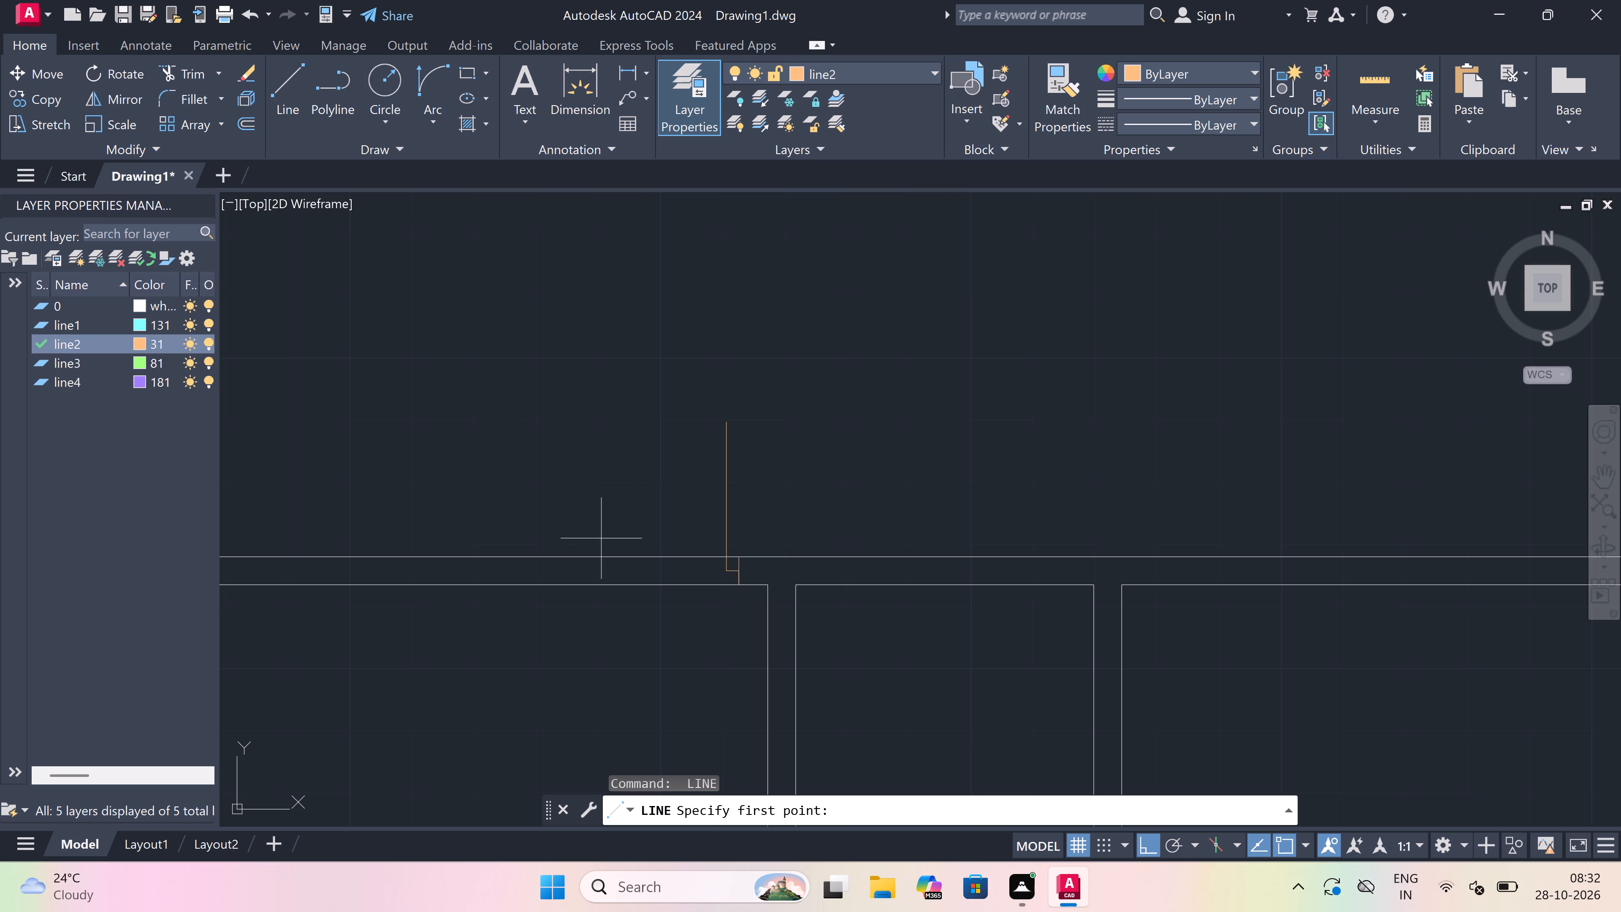
pyautogui.click(625, 555)
pyautogui.click(623, 584)
pyautogui.moveTo(623, 569); pyautogui.dragTo(648, 566)
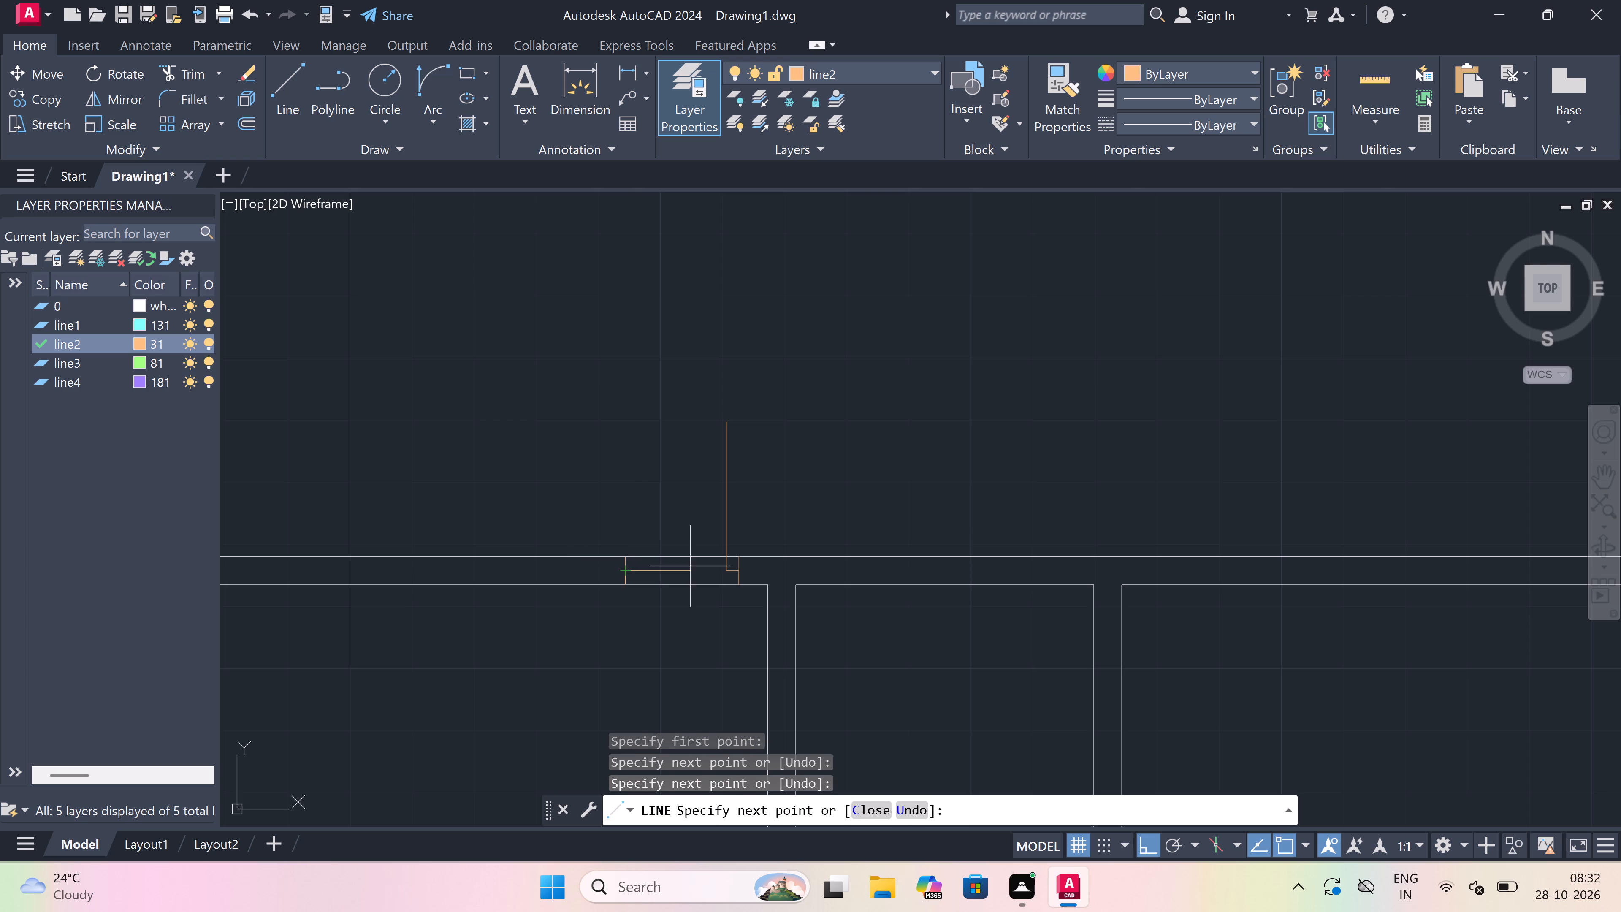
pyautogui.scroll(2, 705, 565)
pyautogui.write('2"')
pyautogui.press('space')
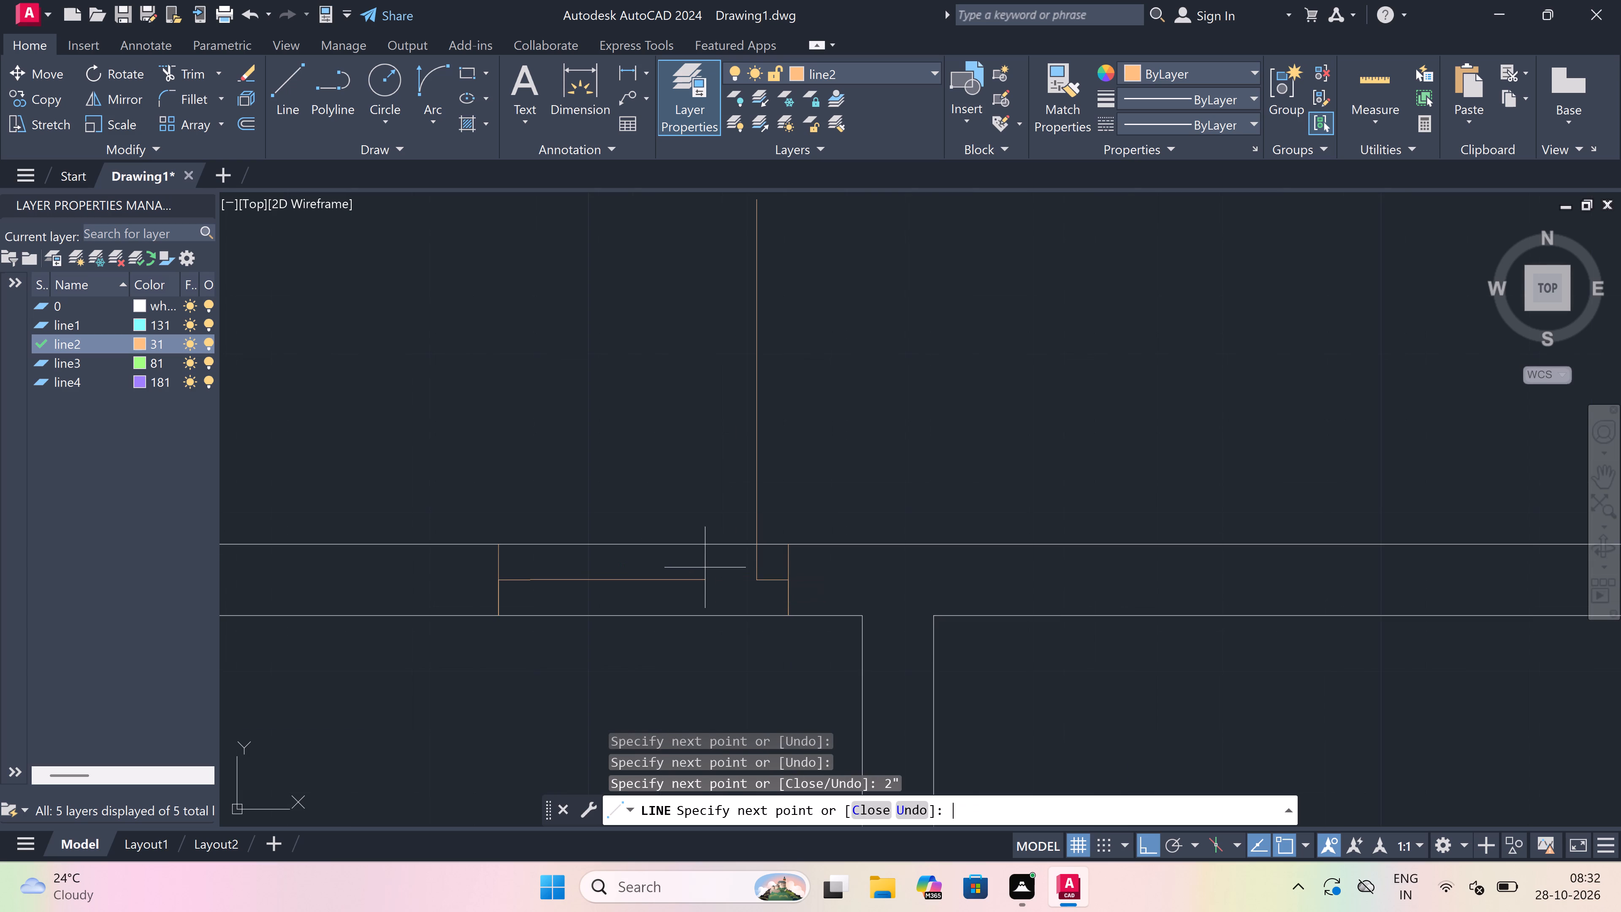
pyautogui.press('Escape')
# Draw the upper-wall door swing as a Start, End, Direction arc from the 2' leaf's free end to the left jamb's return.
pyautogui.scroll(-2, 609, 515)
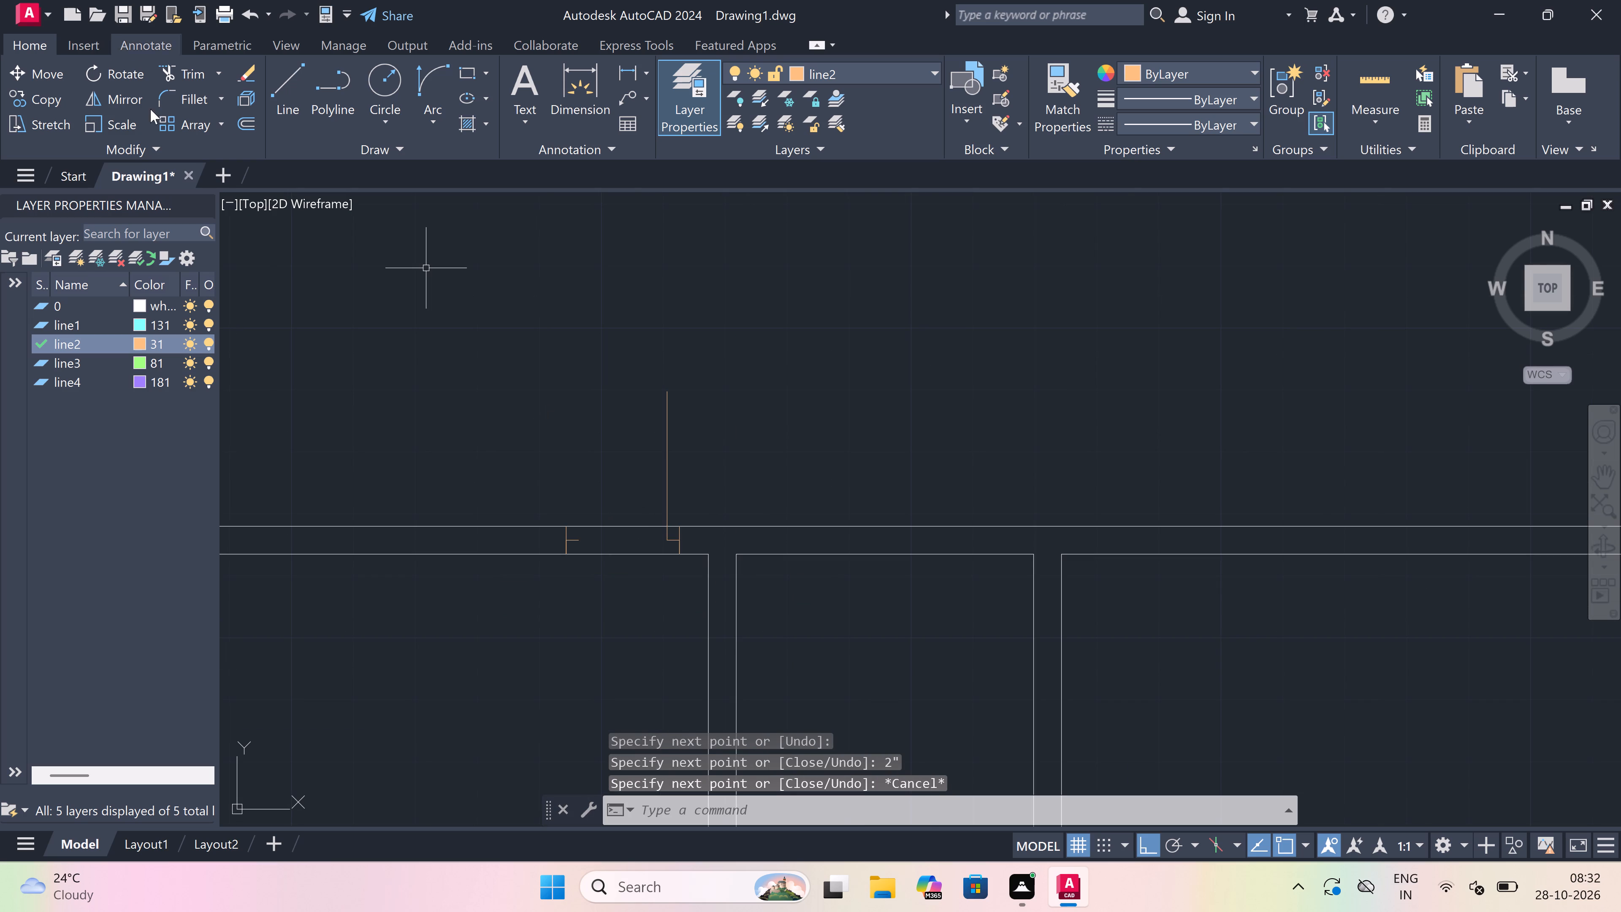
pyautogui.moveTo(432, 83); pyautogui.dragTo(435, 91)
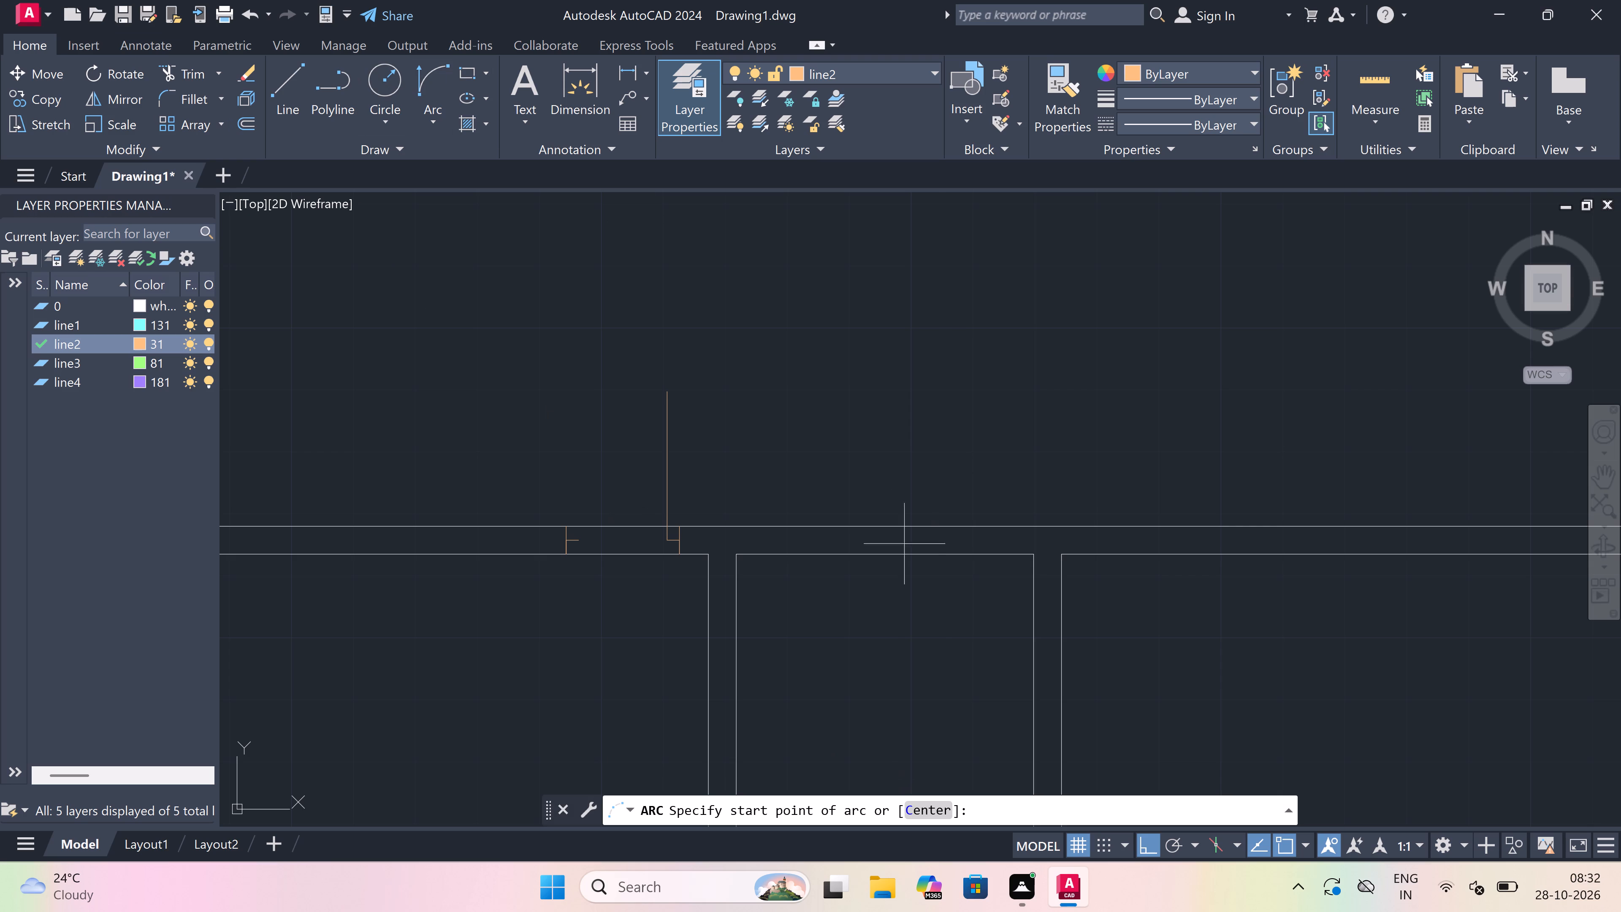
pyautogui.click(674, 389)
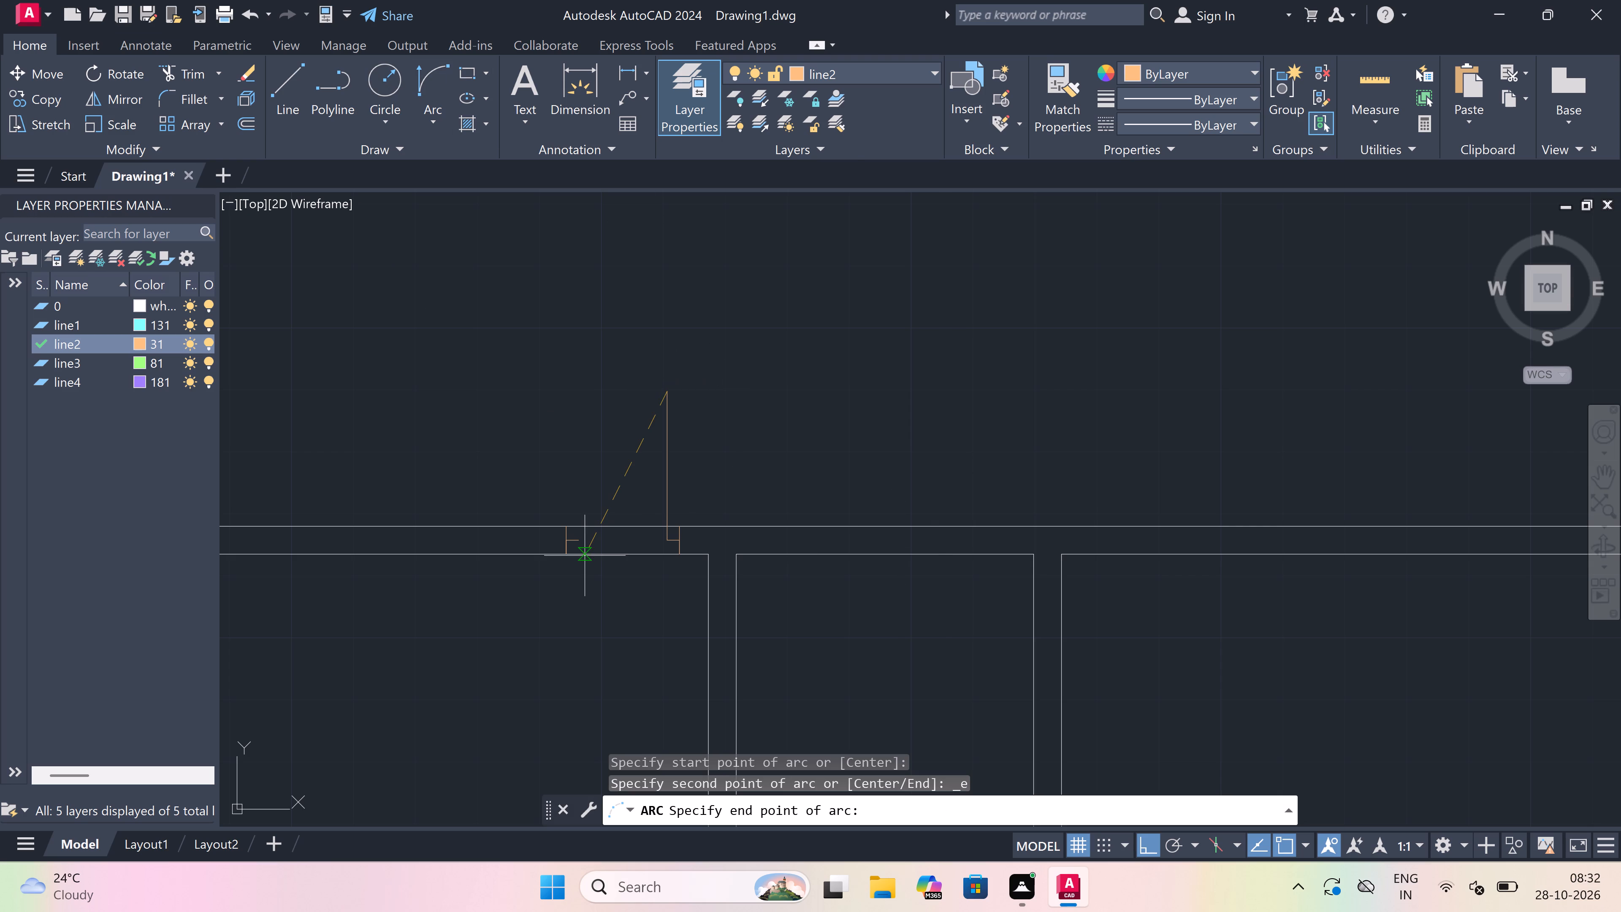
pyautogui.click(577, 536)
pyautogui.click(483, 367)
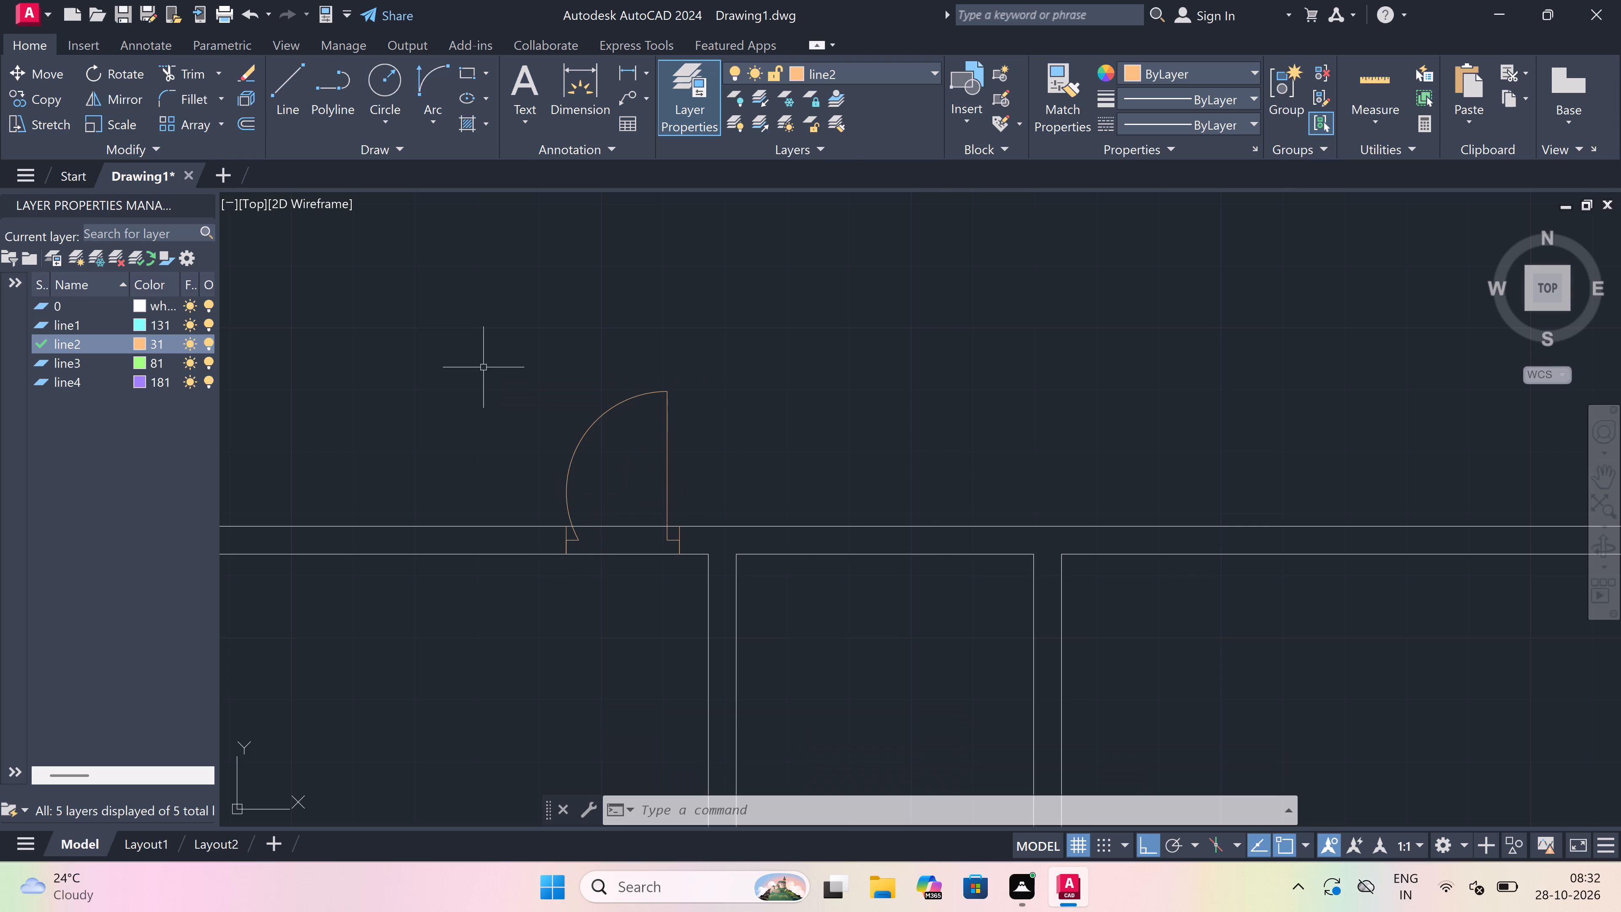
# Trim both upper-wall lines between the two jambs to open the top-left room's outer doorway.
pyautogui.press('t')
pyautogui.press('r')
pyautogui.press('space')
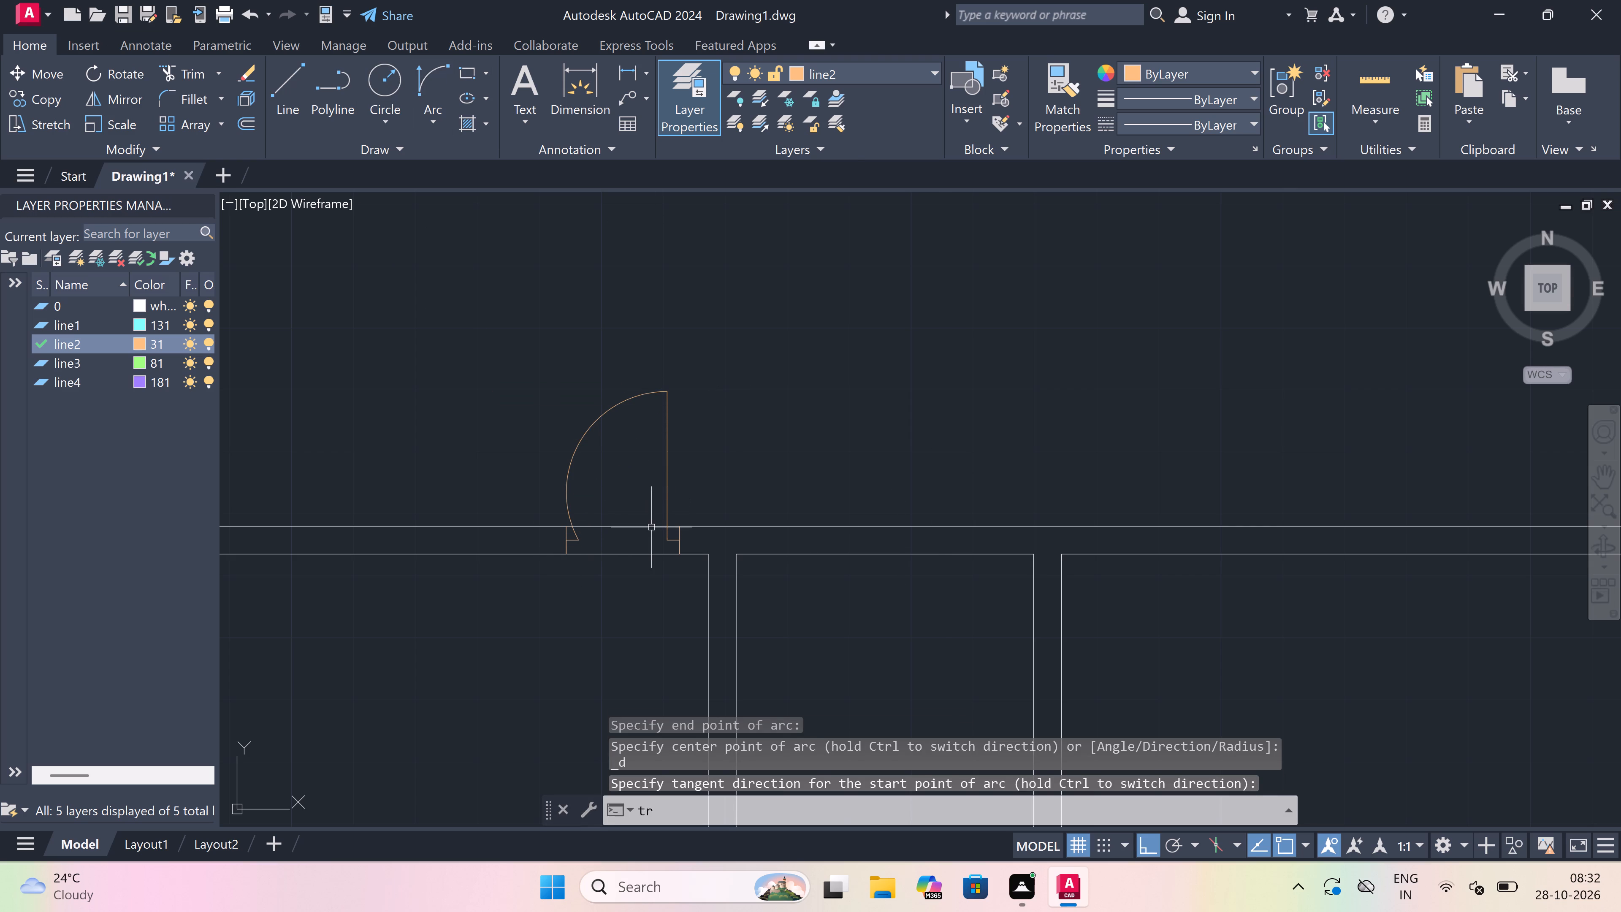
pyautogui.moveTo(643, 515); pyautogui.dragTo(643, 523)
pyautogui.click(622, 596)
pyautogui.press('Escape')
# Draw a right door jamb across the upper wall of the upper middle room near its right corner, with a 2" leftward return from its midpoint.
pyautogui.scroll(-2, 622, 588)
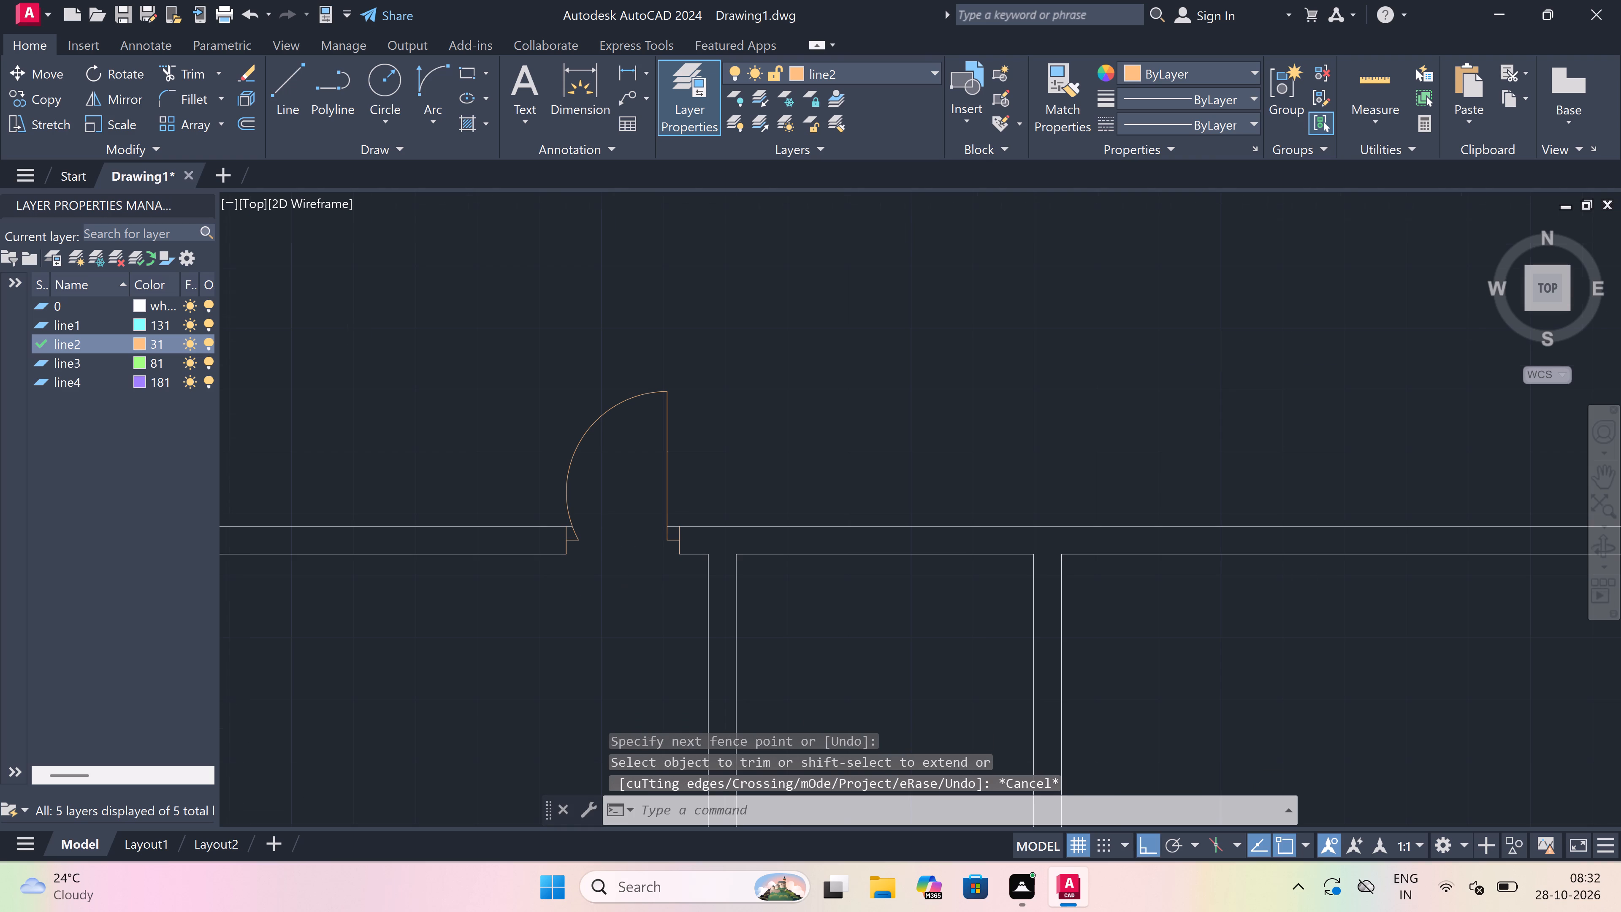
pyautogui.scroll(-1, 622, 588)
pyautogui.write('l')
pyautogui.press('space')
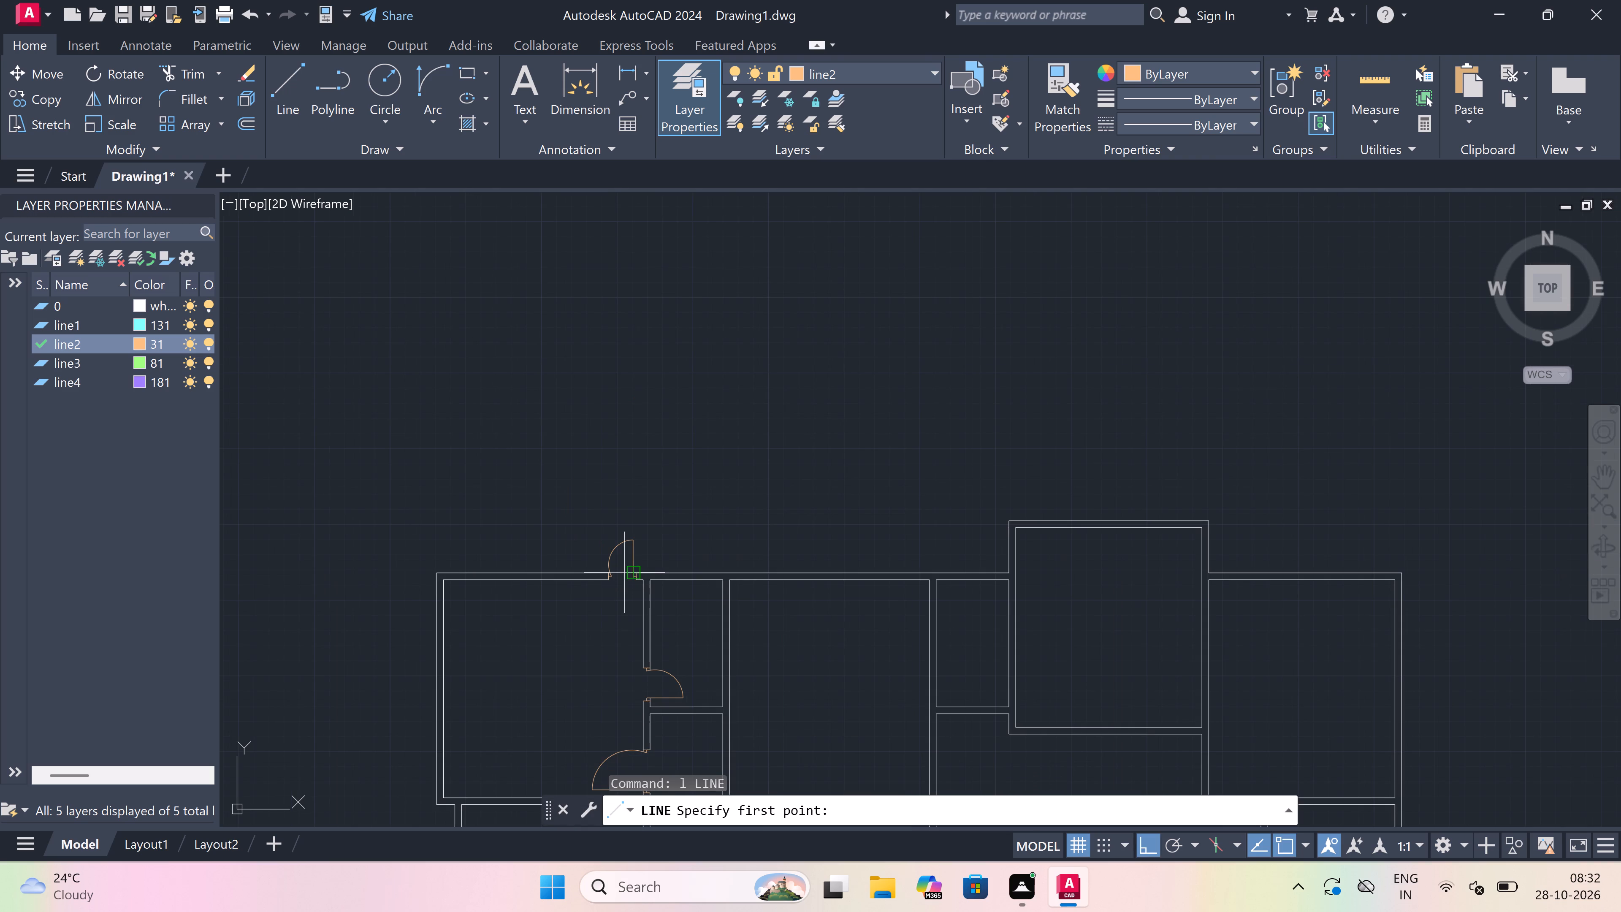
pyautogui.scroll(-1, 627, 567)
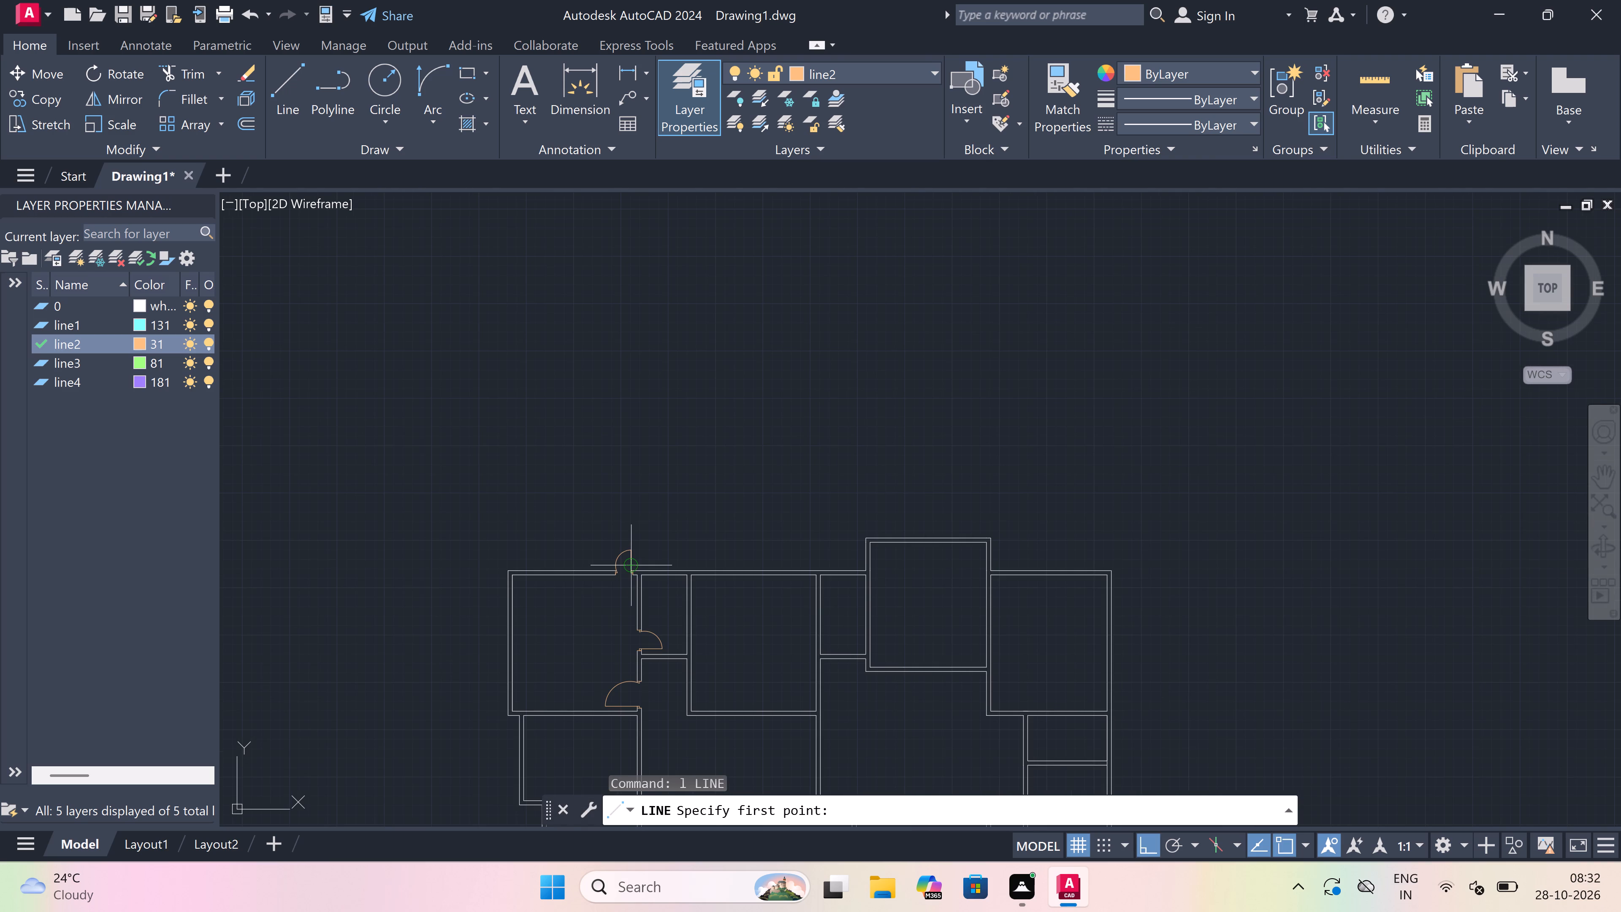
pyautogui.scroll(-2, 628, 562)
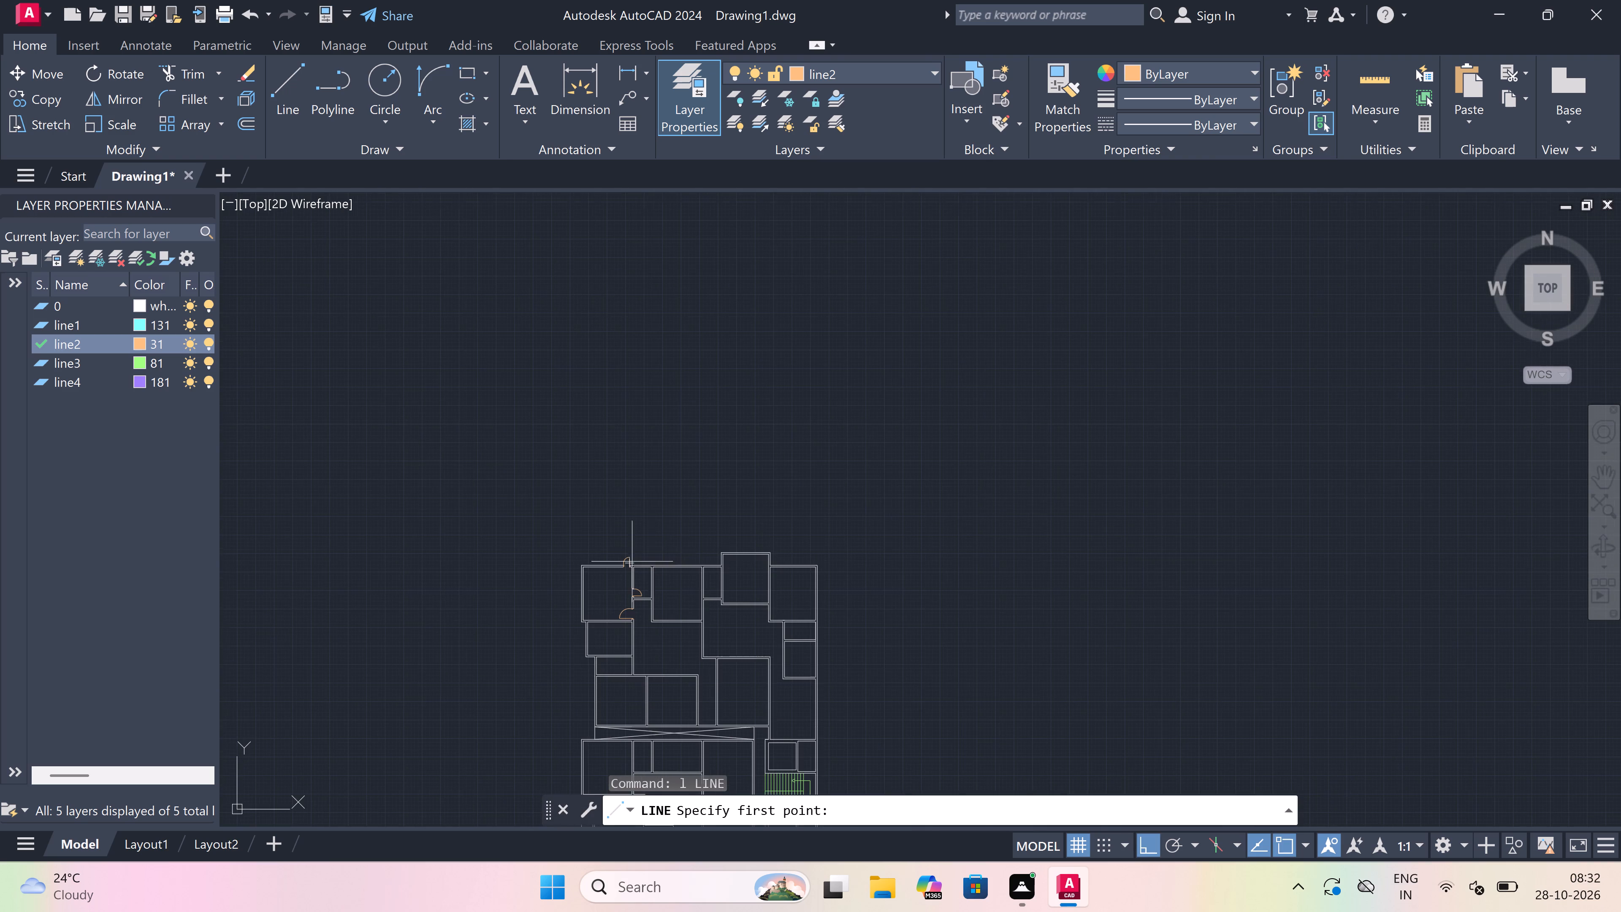
pyautogui.scroll(2, 662, 547)
pyautogui.scroll(3, 774, 598)
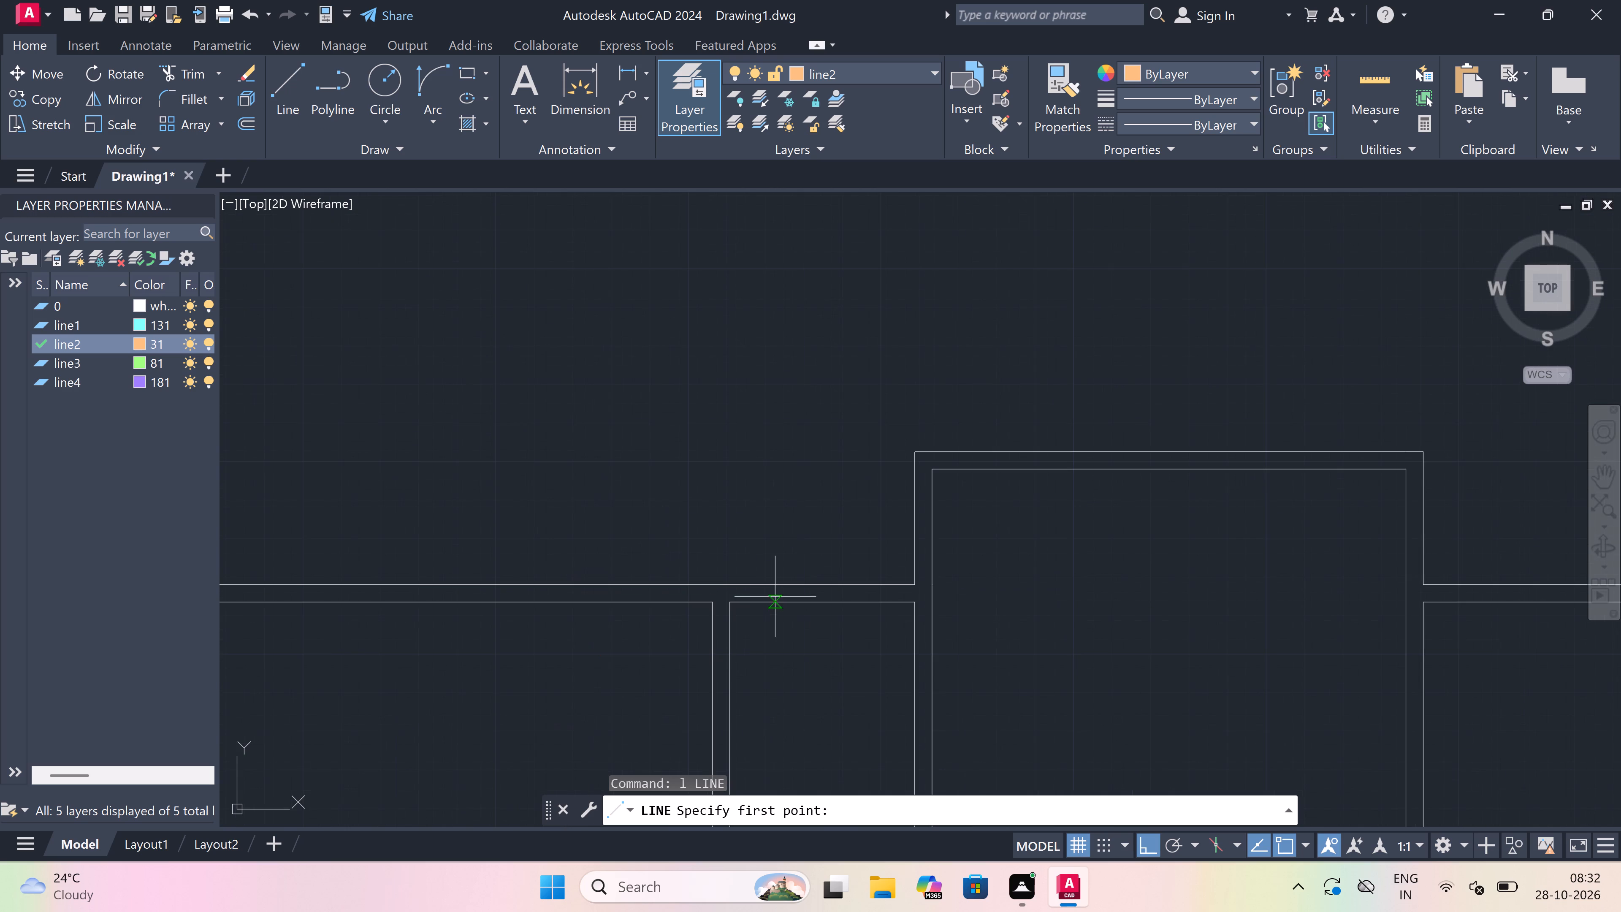
pyautogui.scroll(2, 671, 586)
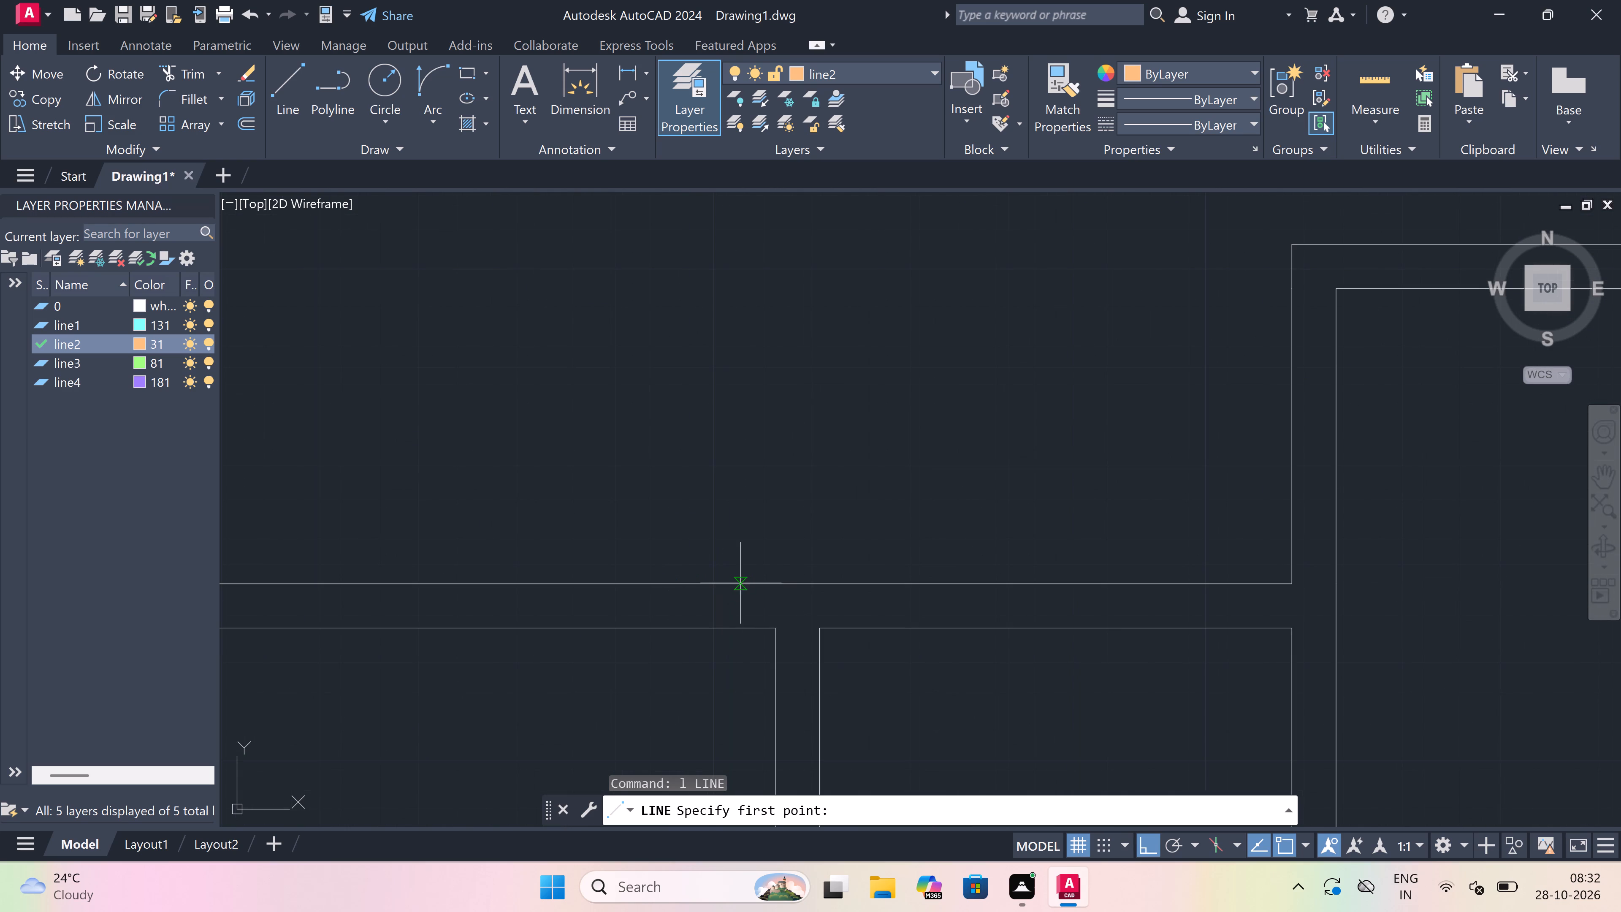
pyautogui.moveTo(740, 581); pyautogui.dragTo(742, 587)
pyautogui.moveTo(737, 630); pyautogui.dragTo(739, 622)
pyautogui.moveTo(742, 603); pyautogui.dragTo(735, 603)
pyautogui.write('2"')
pyautogui.press('space')
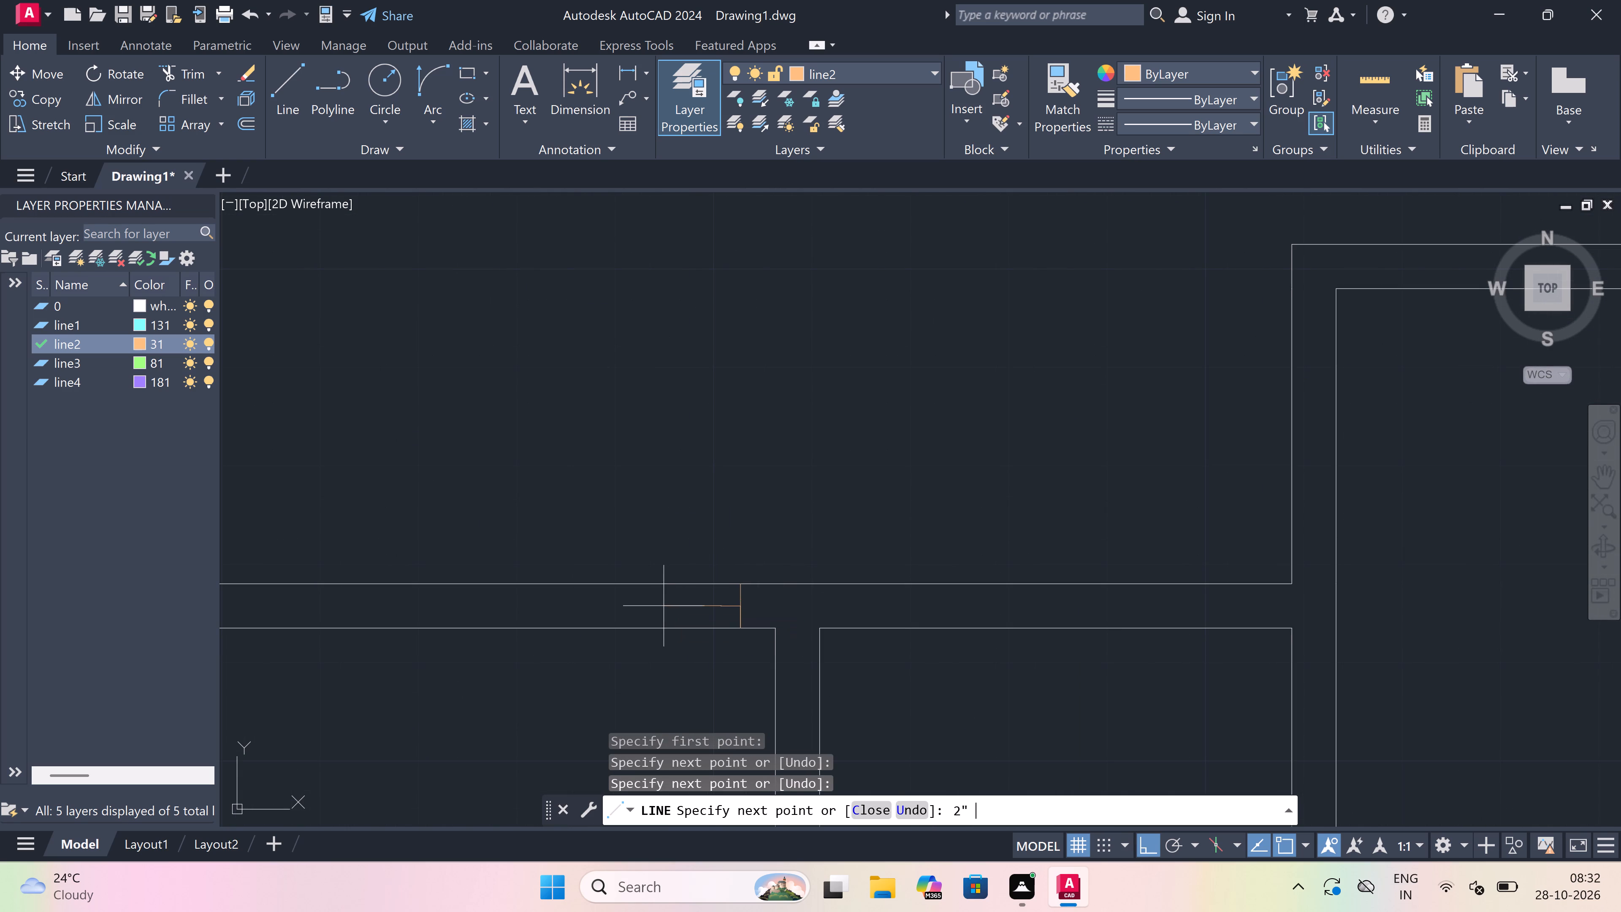
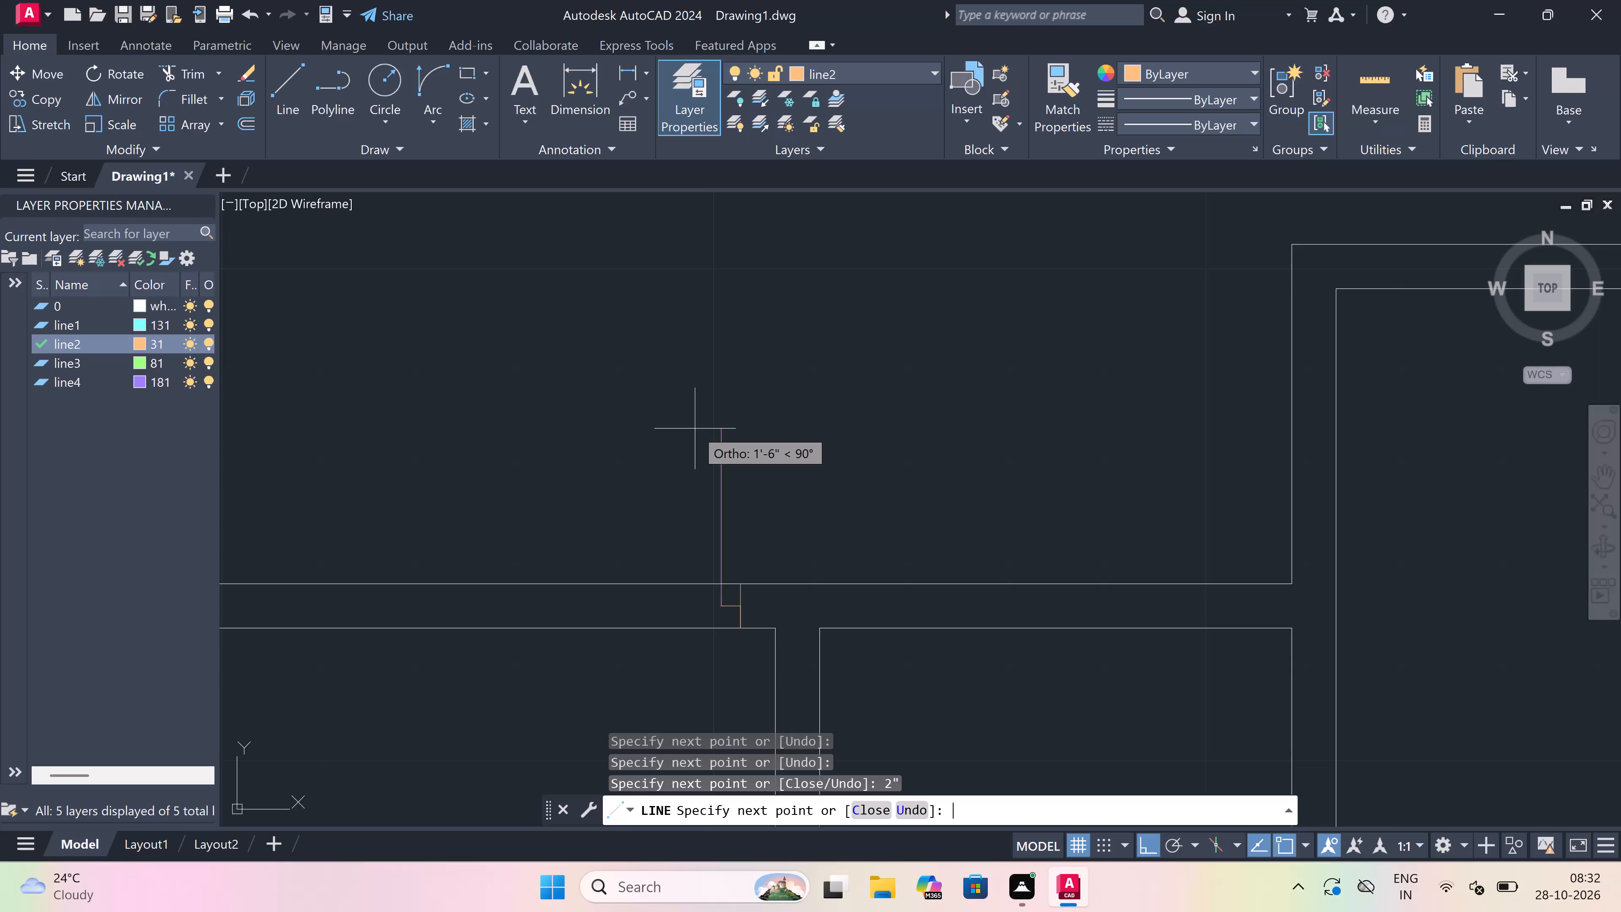
# Draw the door's opposite jamb line across the top exterior wall, with a 2" stub from its midpoint toward the door leaf.
pyautogui.press('Escape')
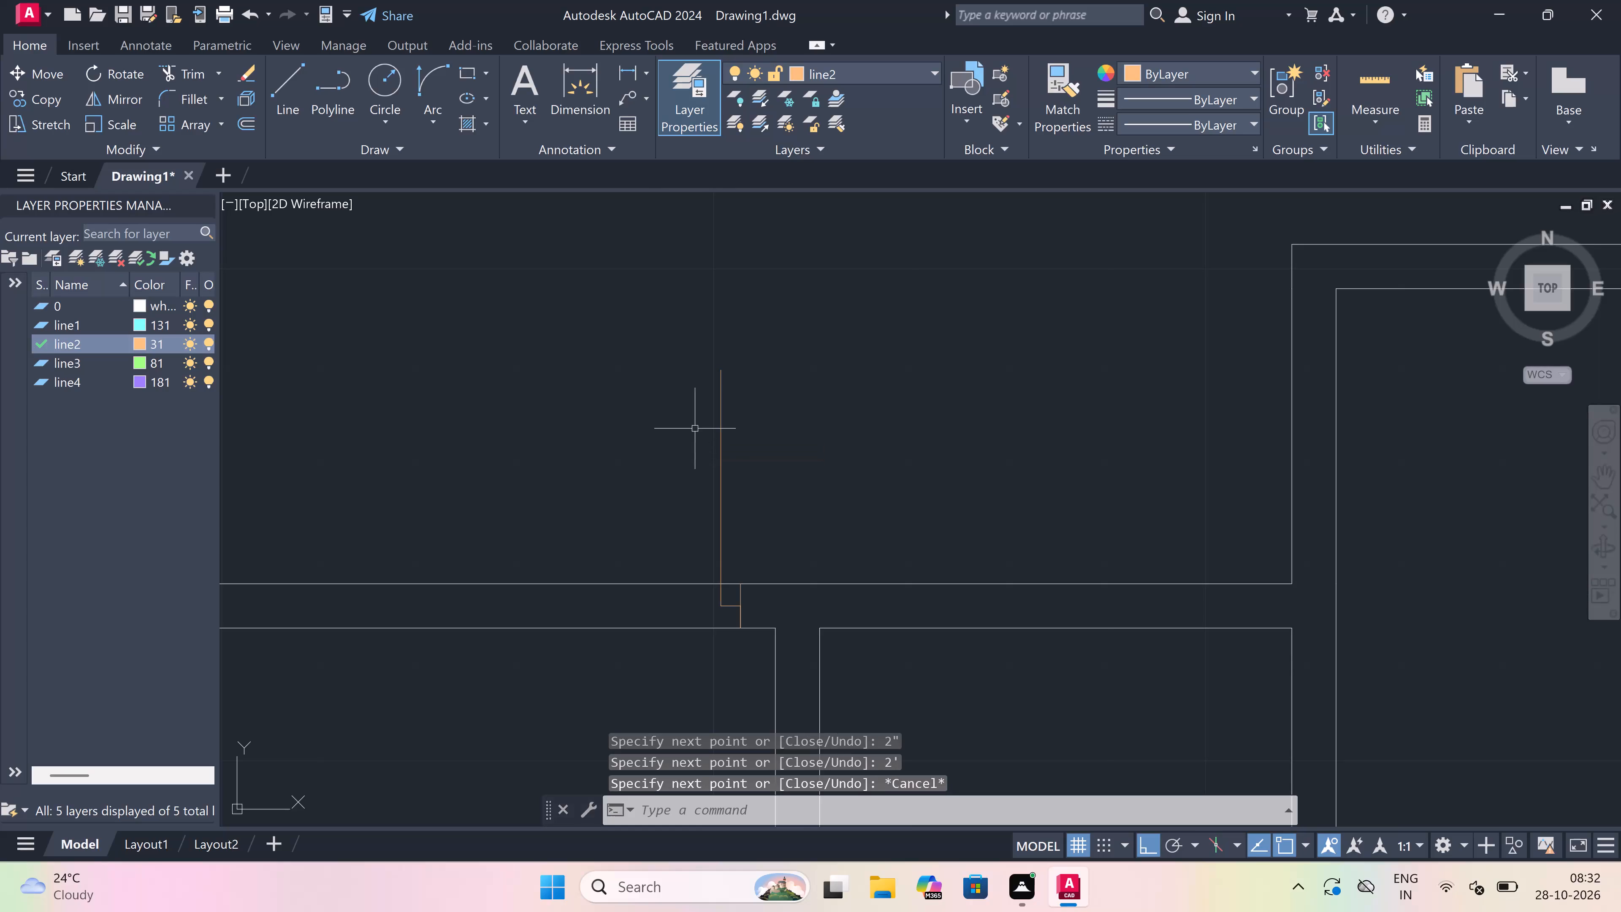
pyautogui.press('space')
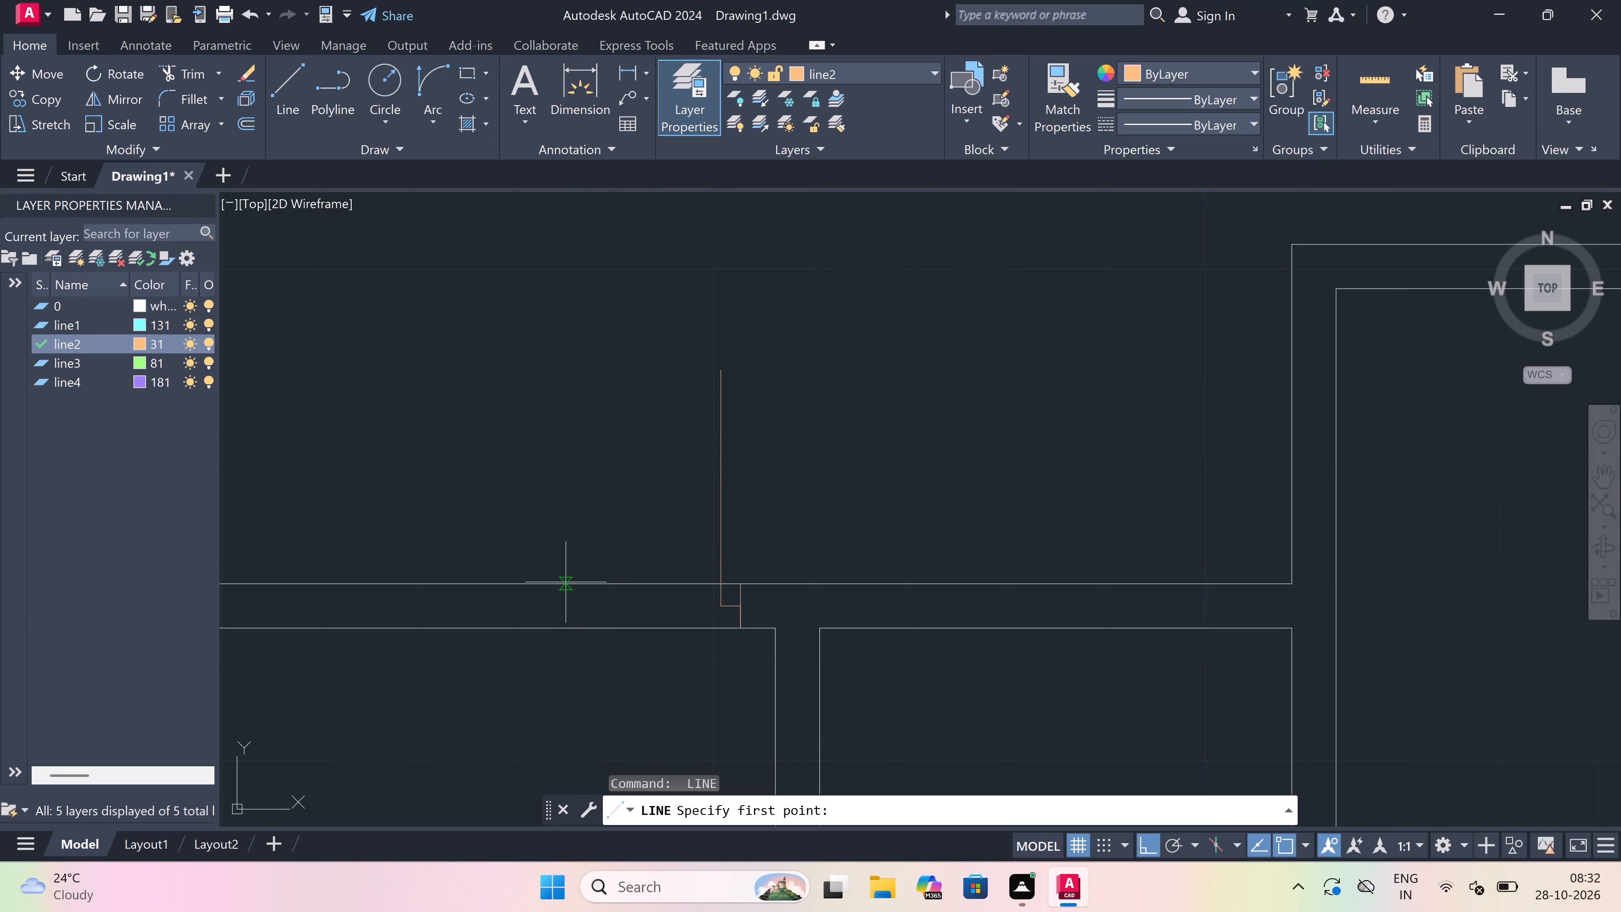
pyautogui.click(549, 580)
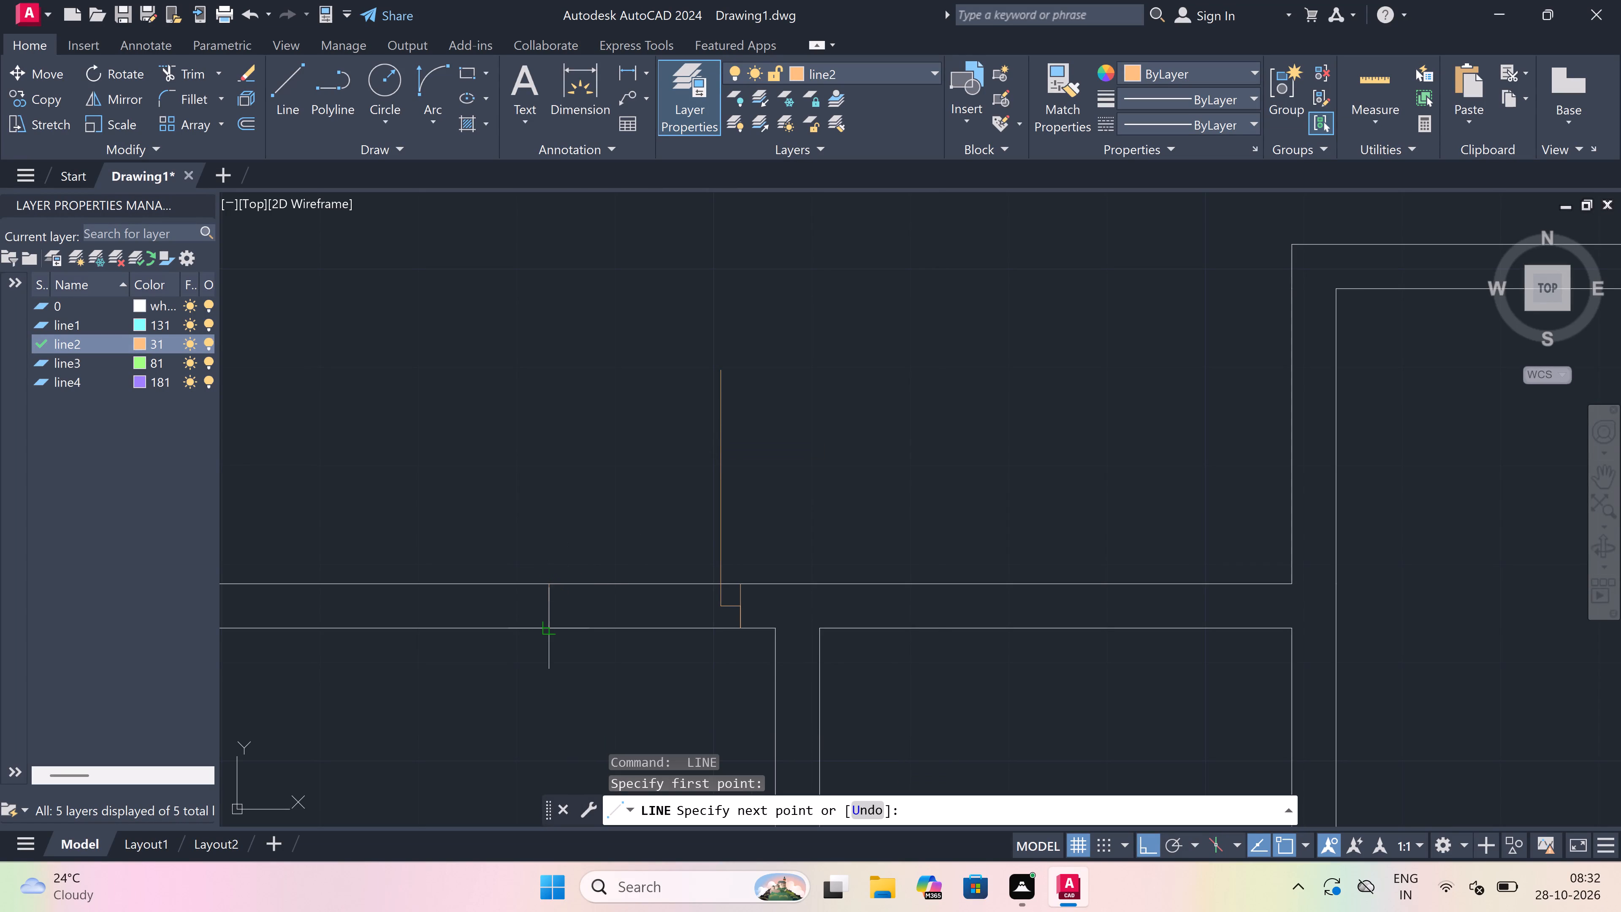
pyautogui.click(548, 626)
pyautogui.moveTo(543, 603); pyautogui.dragTo(566, 602)
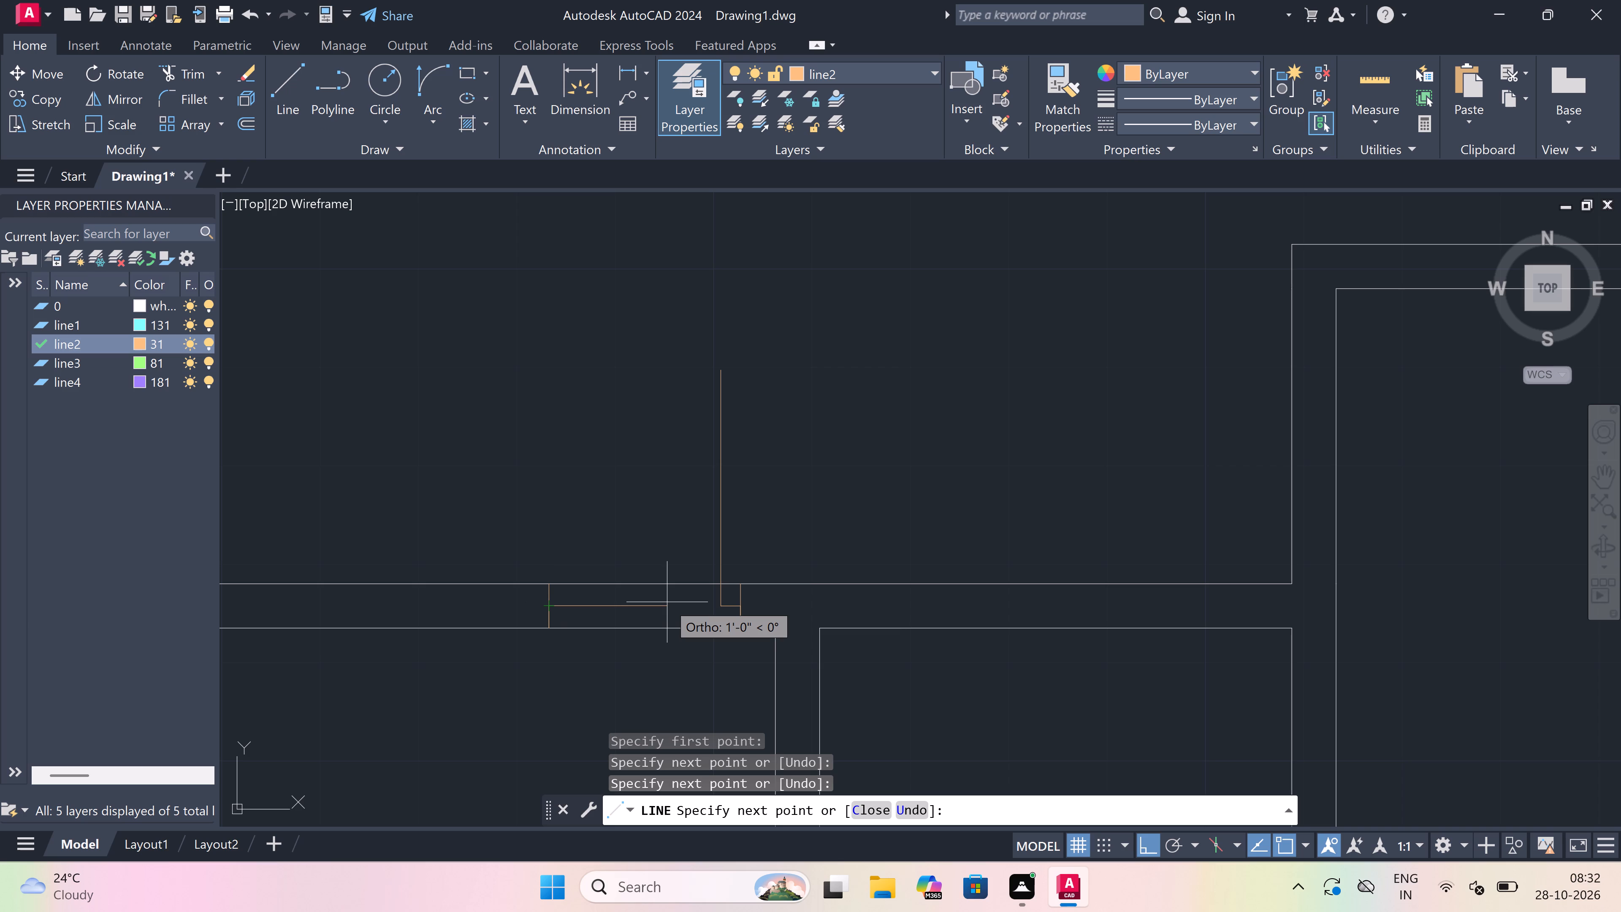
pyautogui.write('2"')
pyautogui.press('space')
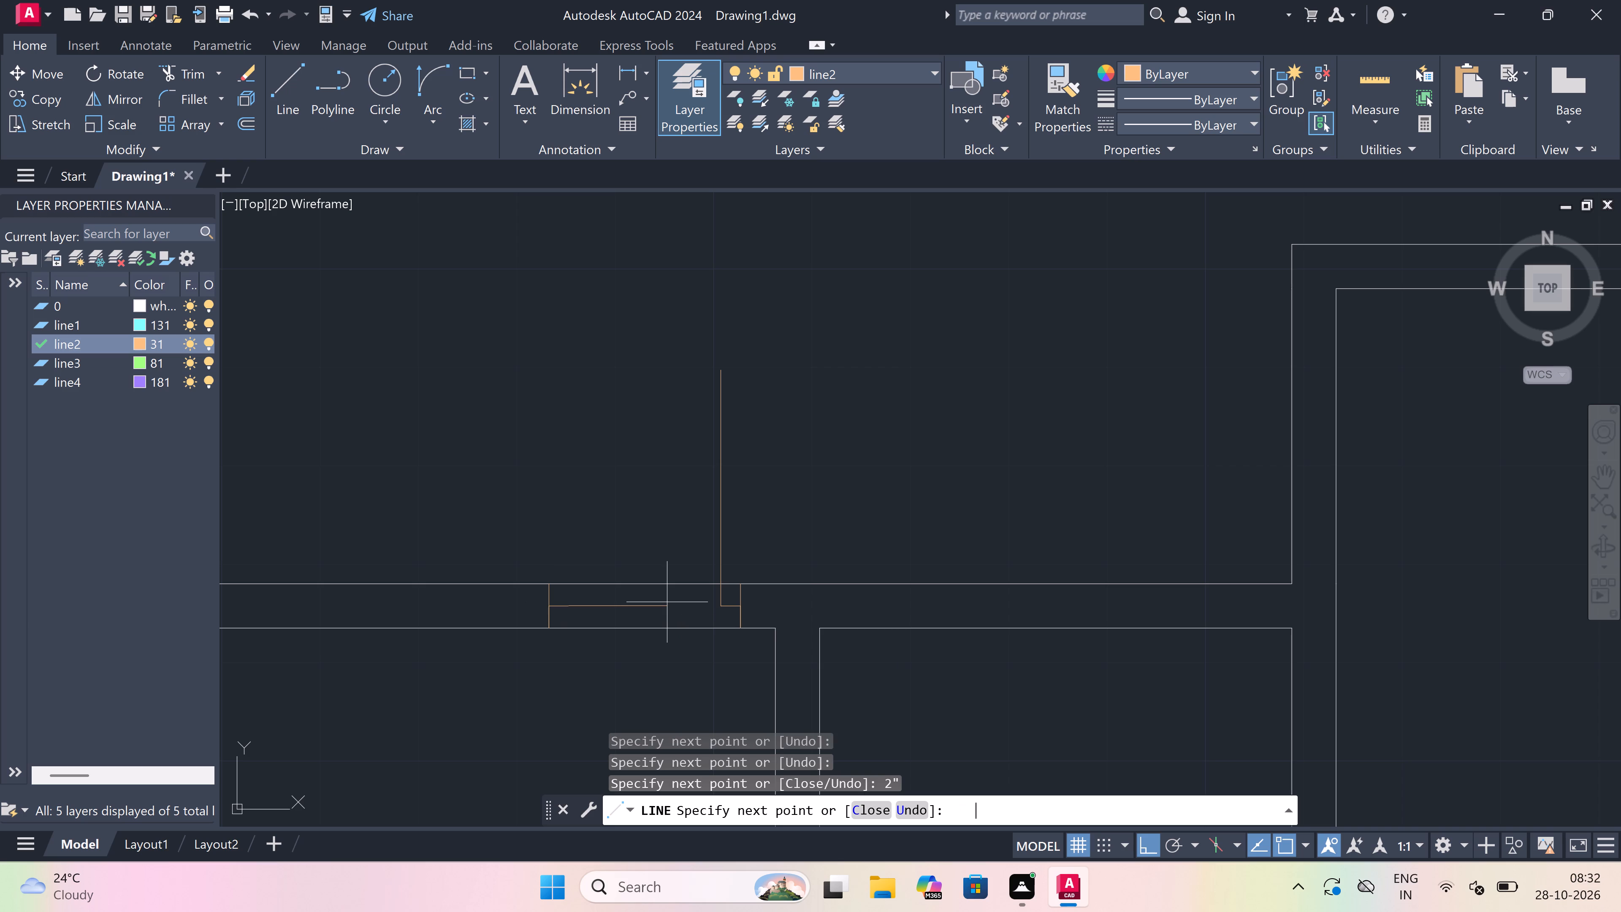
pyautogui.press('Escape')
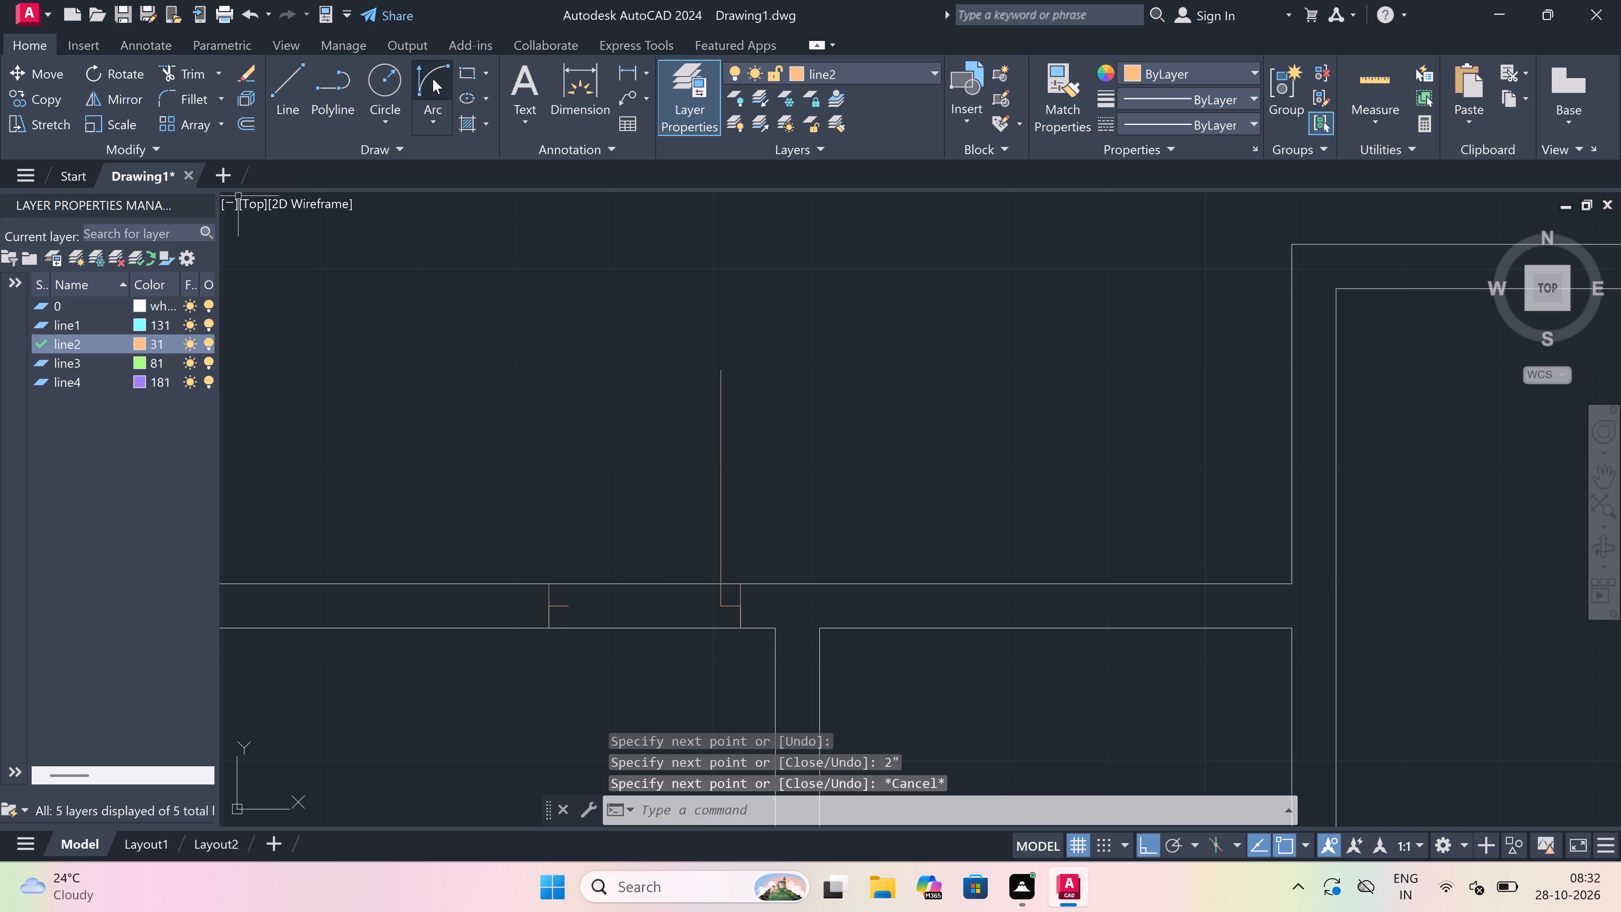
# Draw the door swing as a start-end-direction arc from the leaf's free end to the opposite 2" stub, starting horizontally away from the leaf.
pyautogui.click(433, 79)
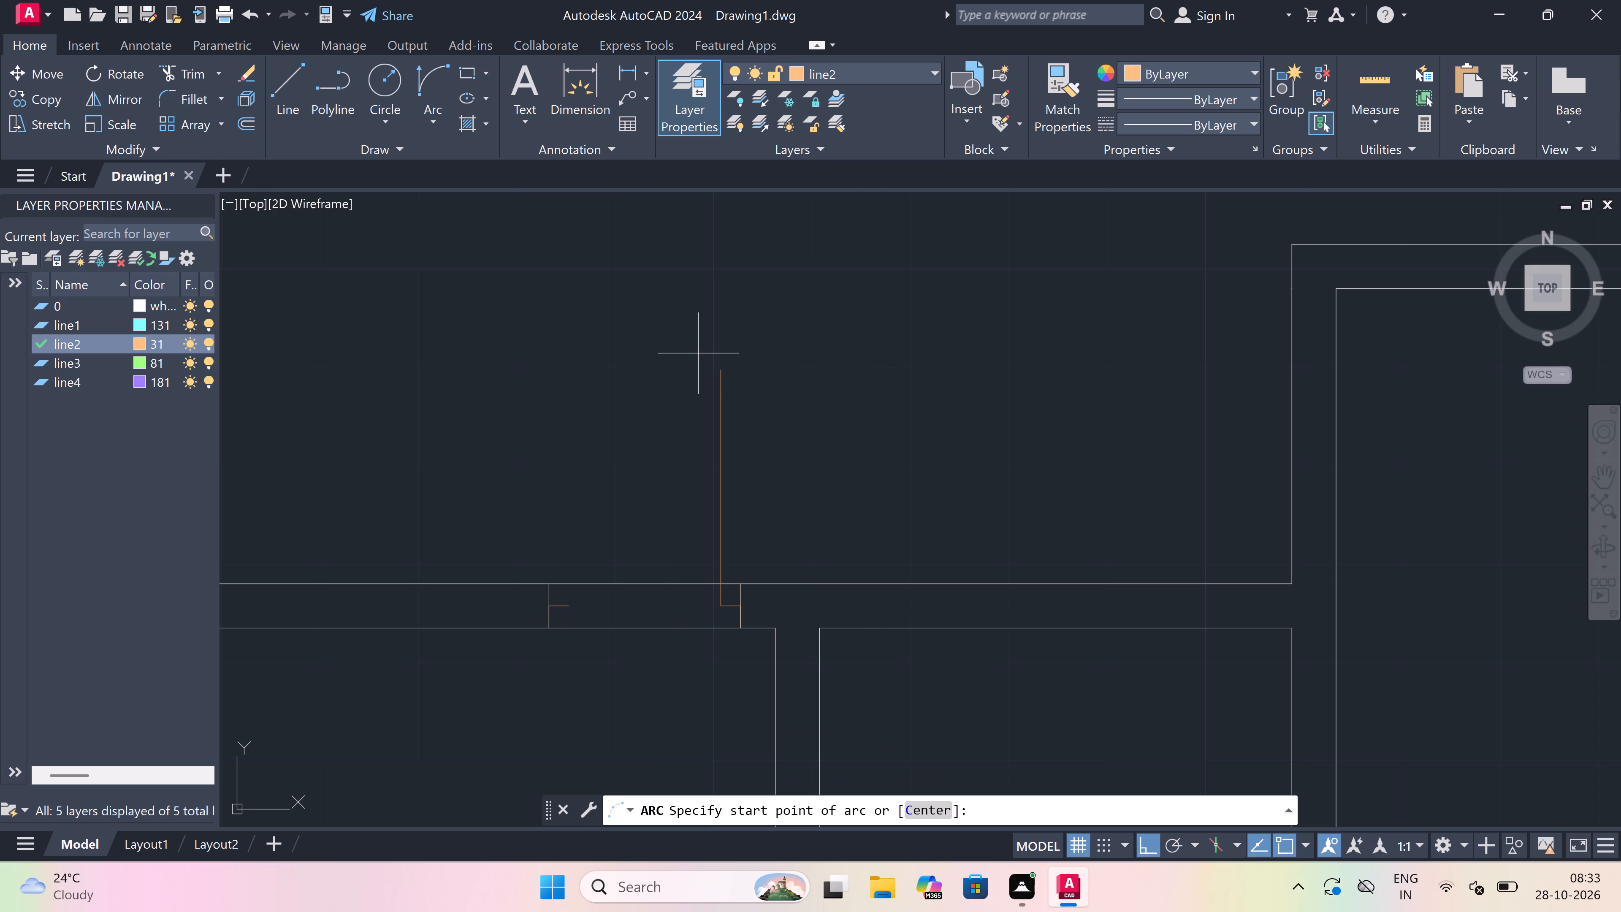
pyautogui.click(714, 373)
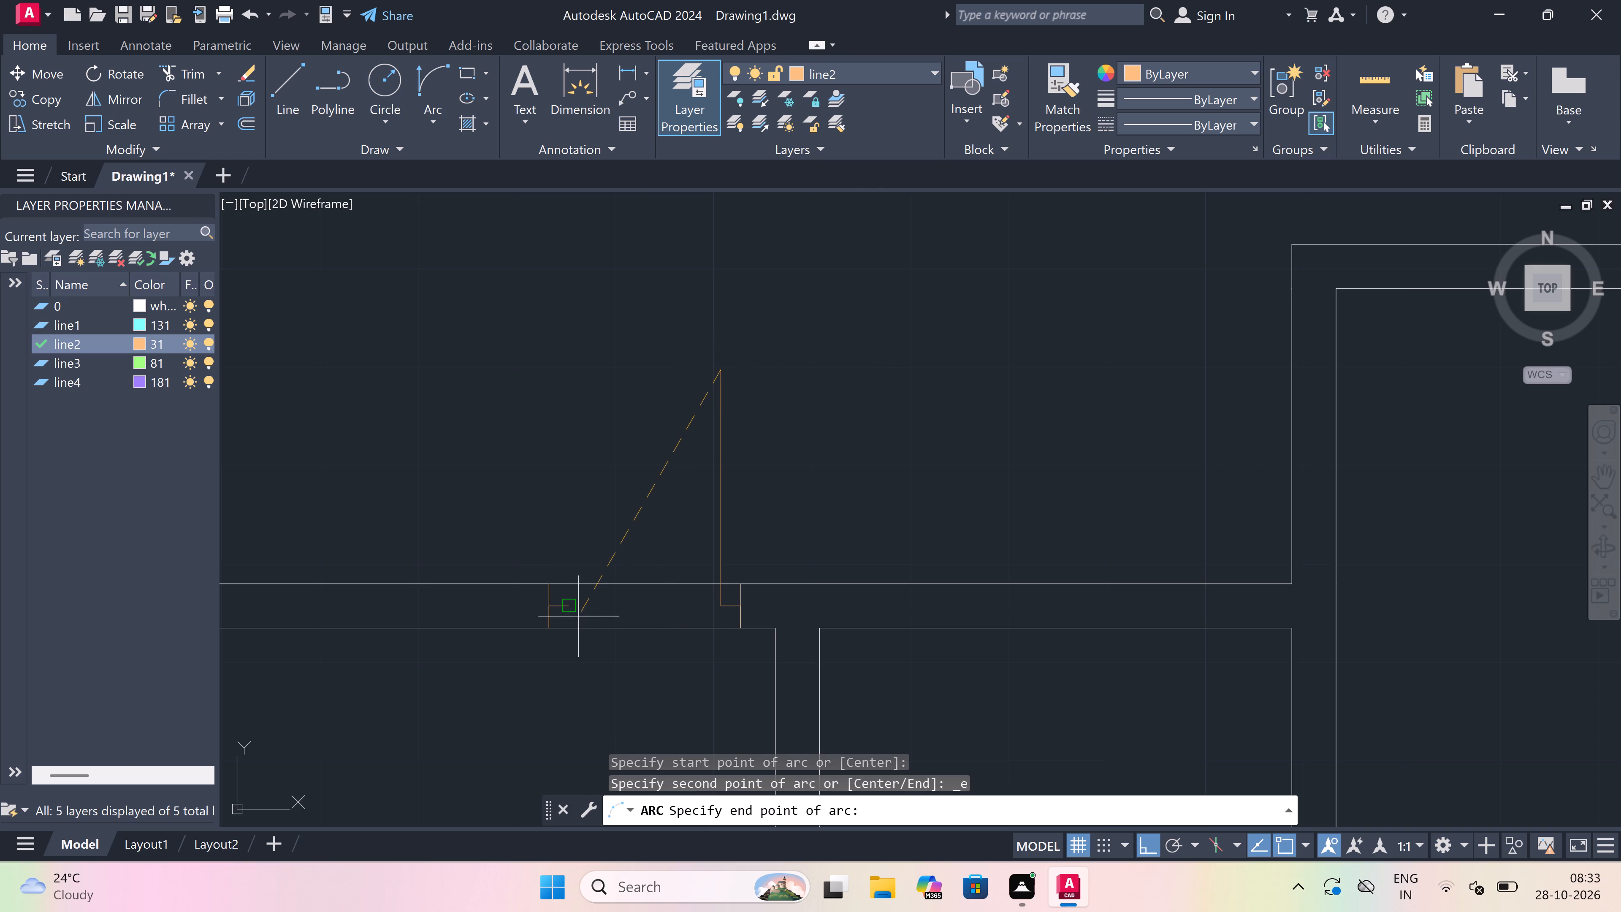
pyautogui.moveTo(567, 605); pyautogui.dragTo(567, 602)
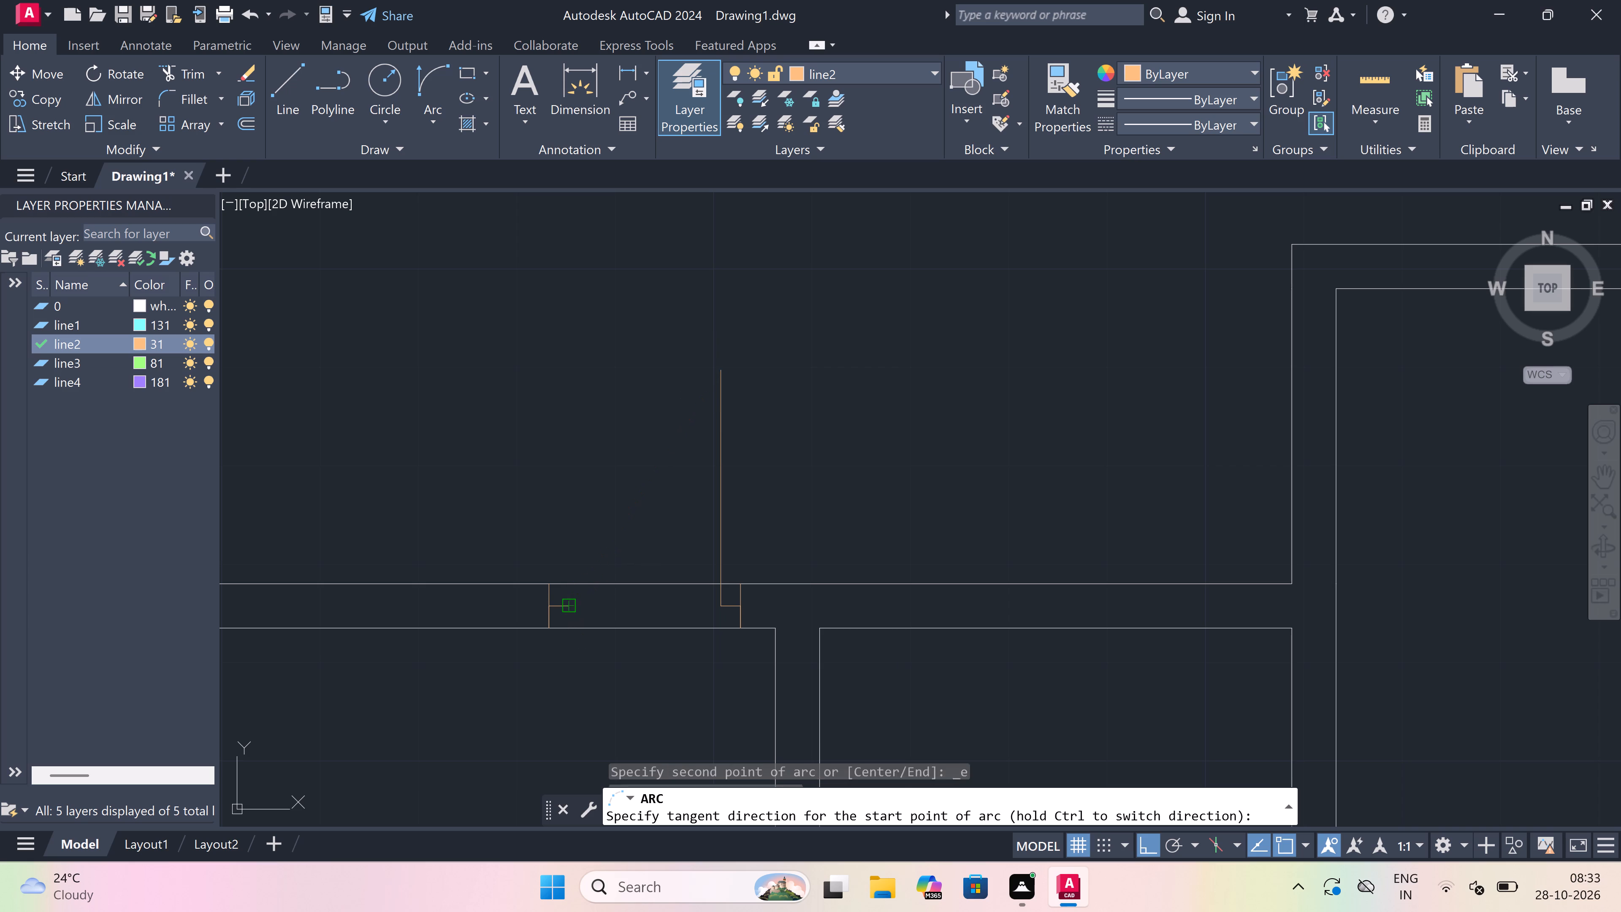
pyautogui.moveTo(567, 602); pyautogui.dragTo(567, 595)
pyautogui.click(446, 369)
# Trim both wall lines between the two jambs to open the new doorway in the top exterior wall.
pyautogui.press('t')
pyautogui.write('r')
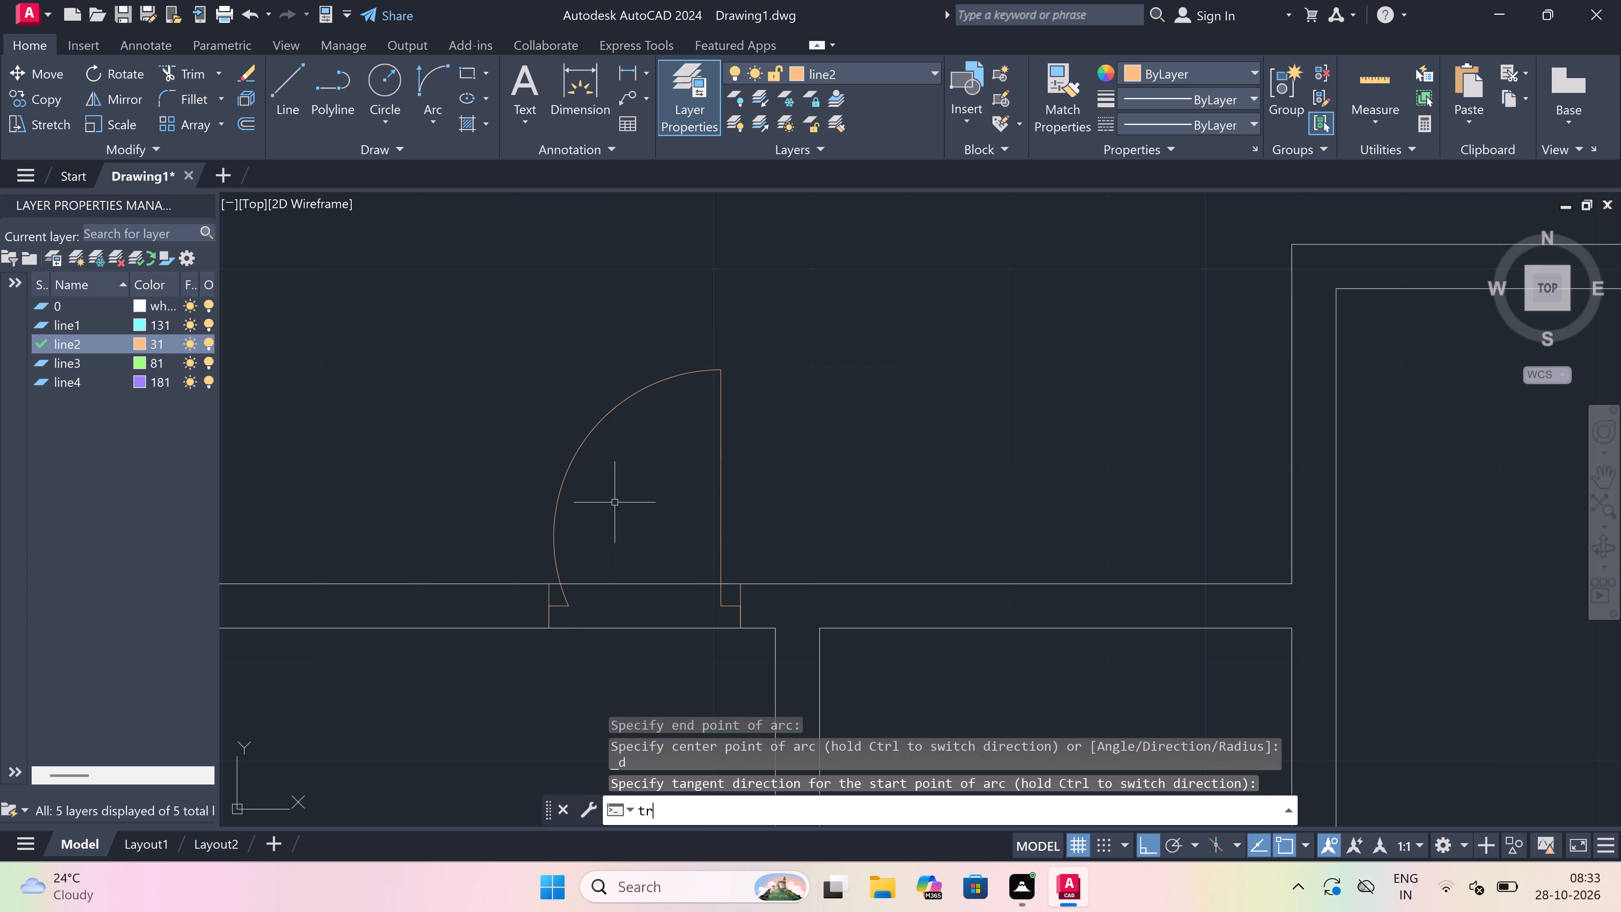
pyautogui.press('space')
pyautogui.scroll(-1, 615, 502)
pyautogui.moveTo(615, 502); pyautogui.dragTo(616, 512)
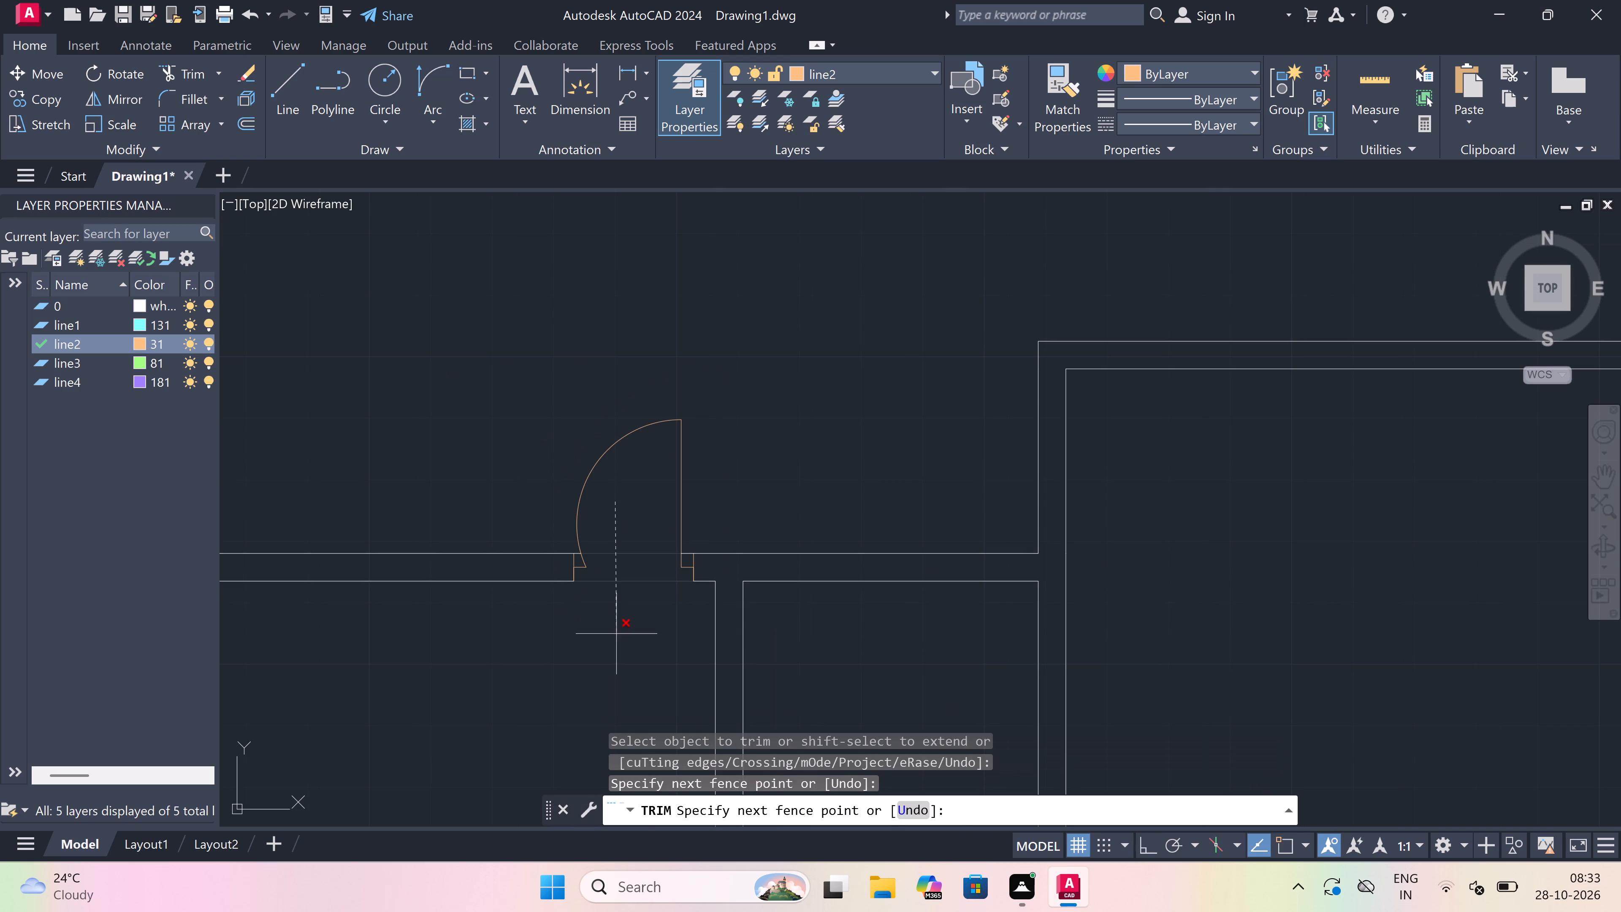
pyautogui.click(617, 634)
pyautogui.press('Escape')
# Draw a jamb line across the small room's west wall near its lower corner, with a 2" upward stub and a 2' leaf into the room.
pyautogui.scroll(-4, 629, 540)
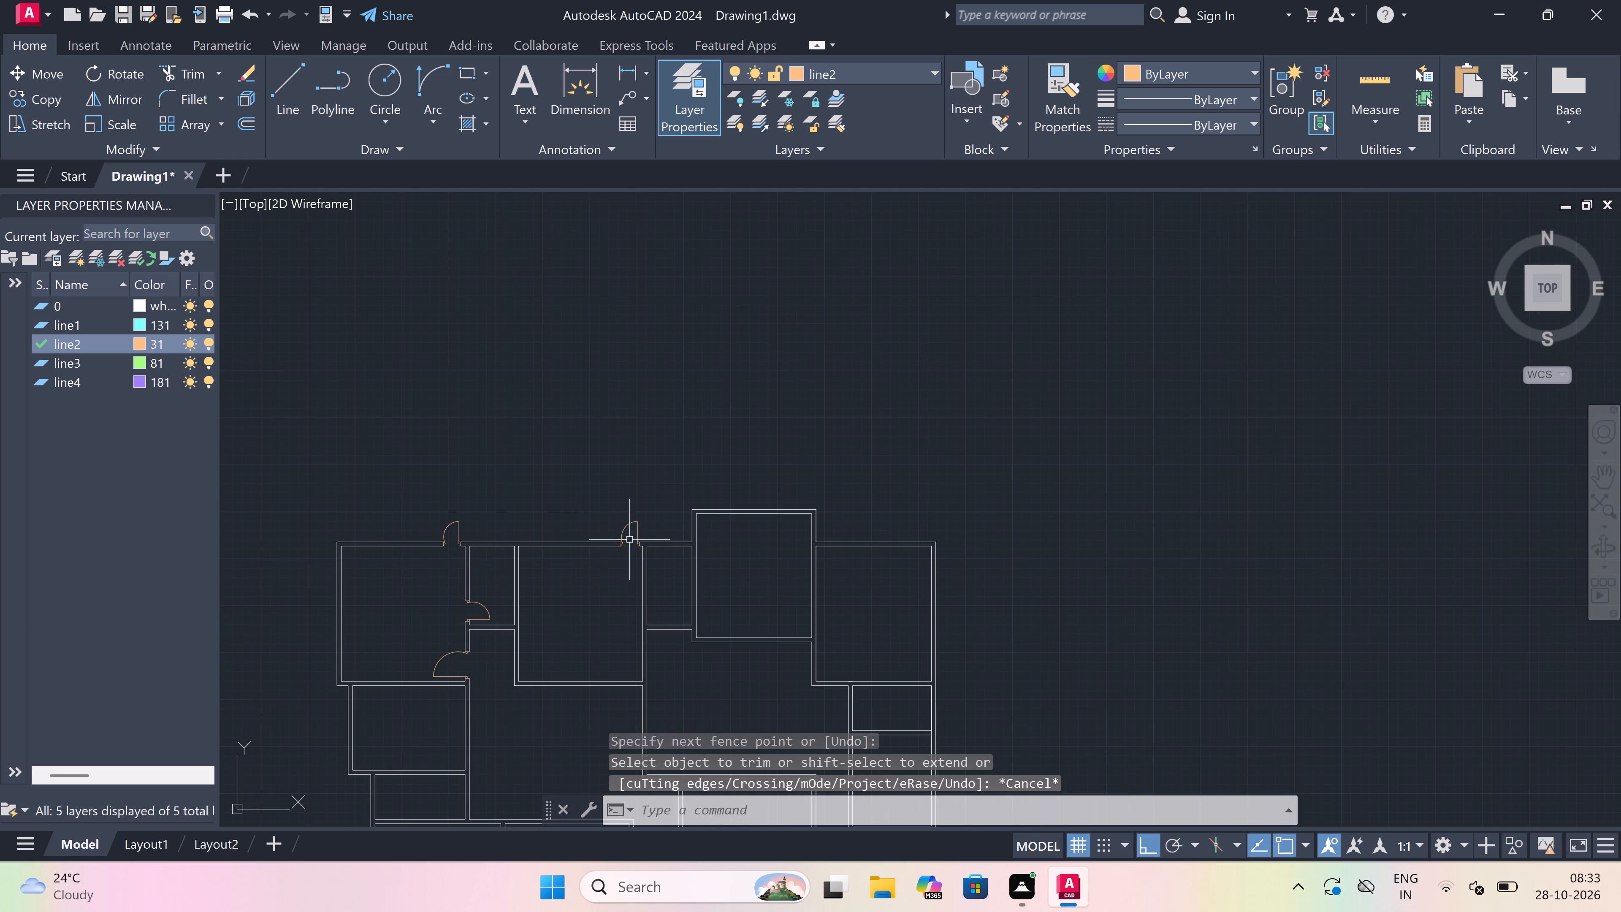
pyautogui.press('l')
pyautogui.press('space')
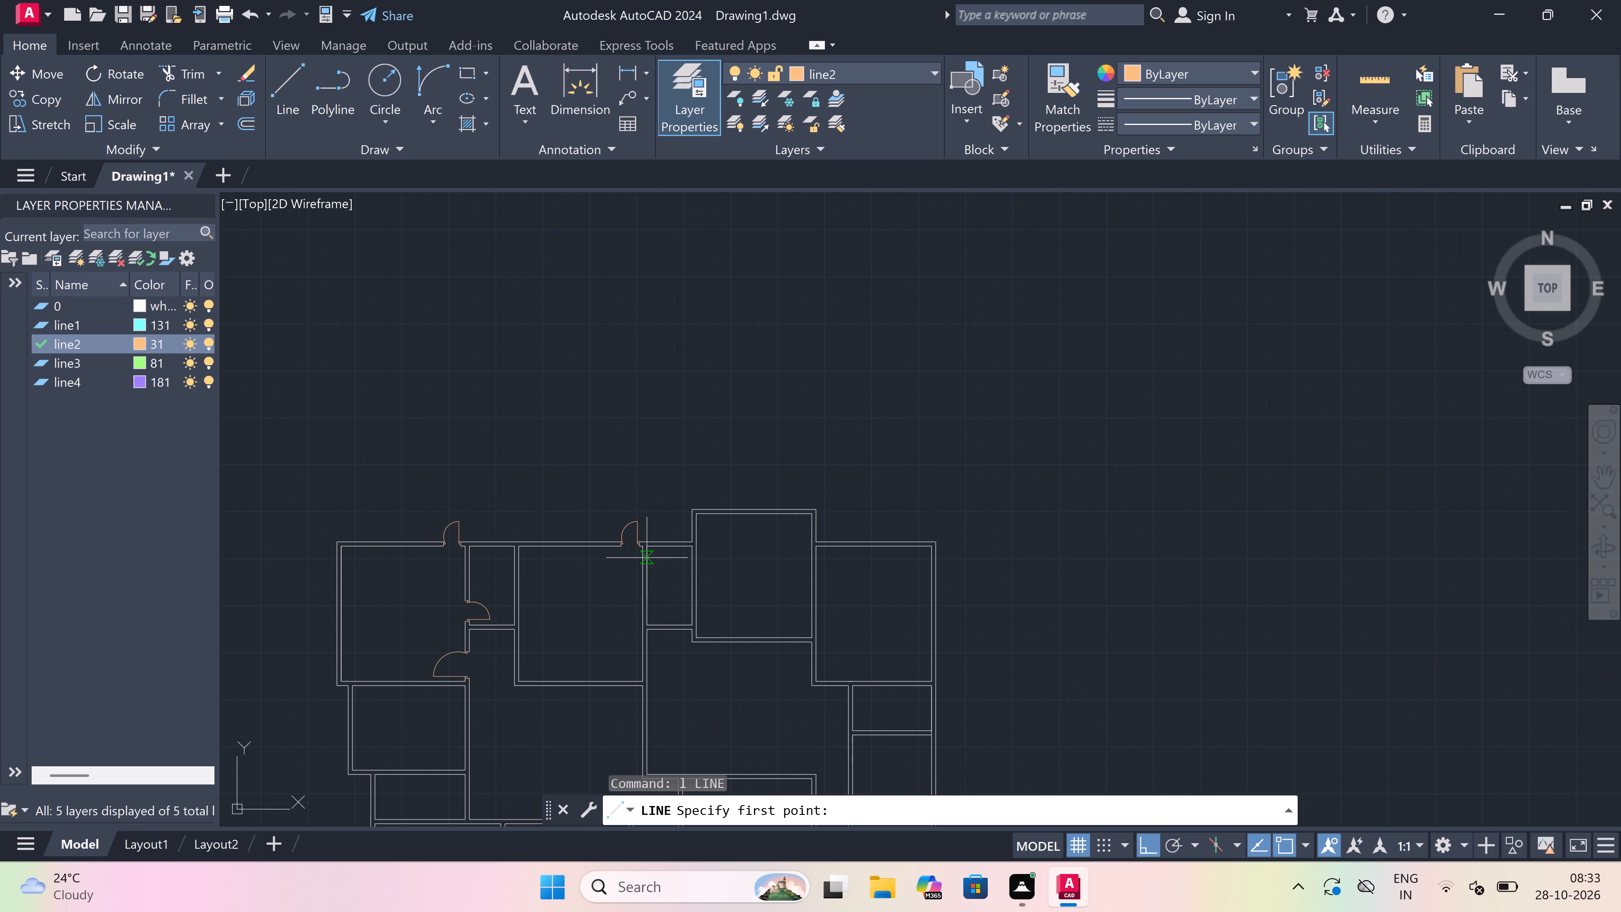
pyautogui.scroll(-2, 647, 558)
pyautogui.scroll(2, 675, 571)
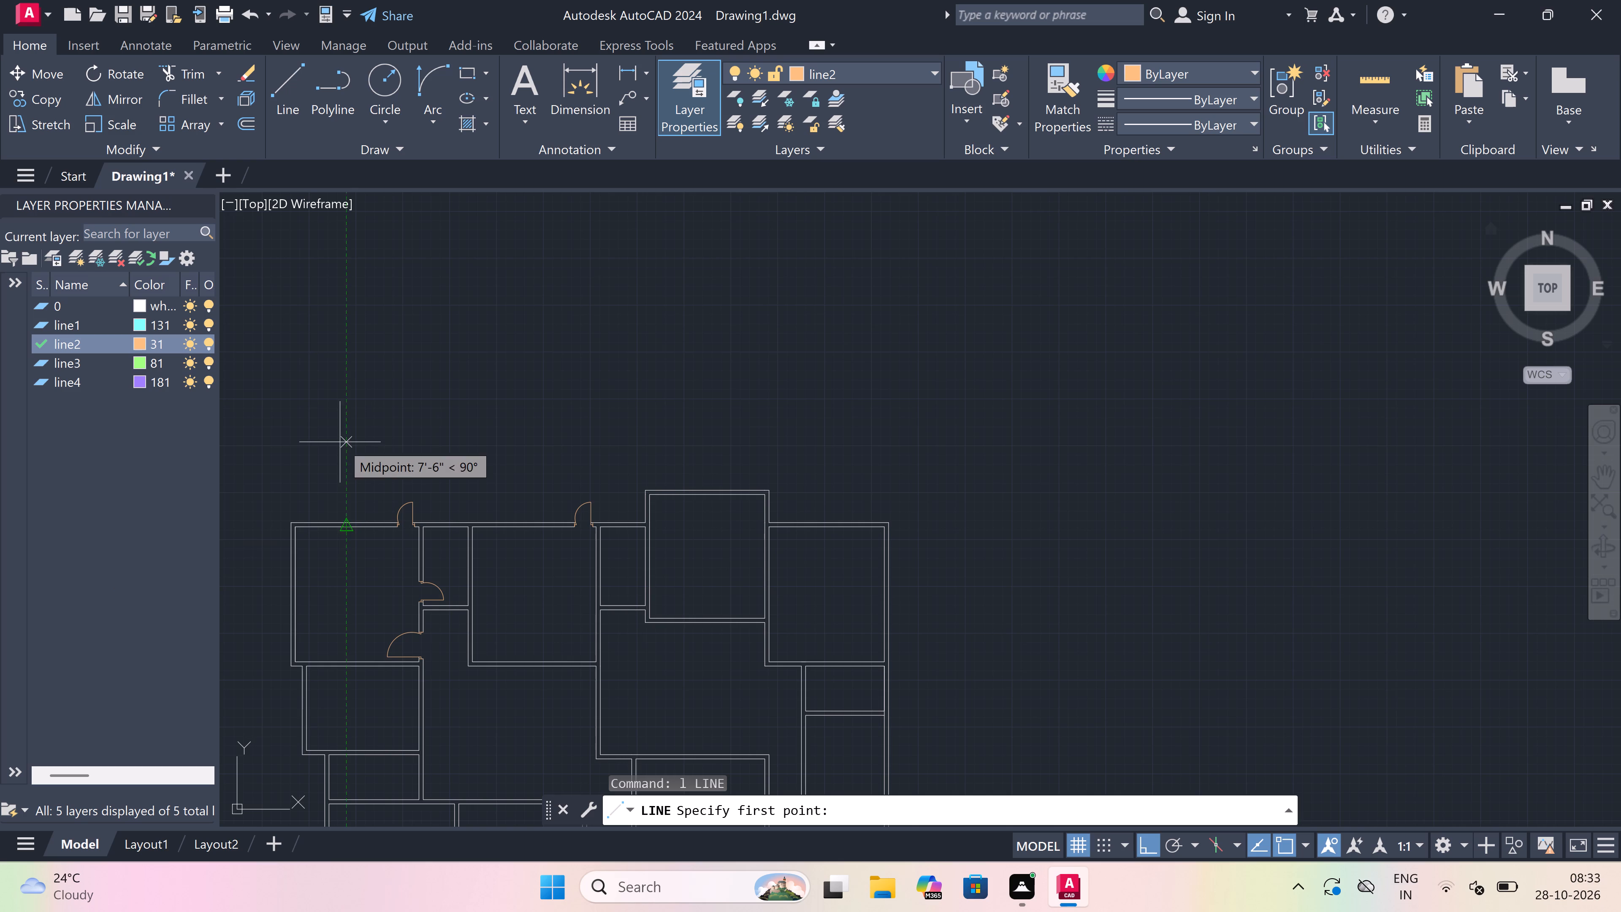
pyautogui.scroll(-2, 613, 450)
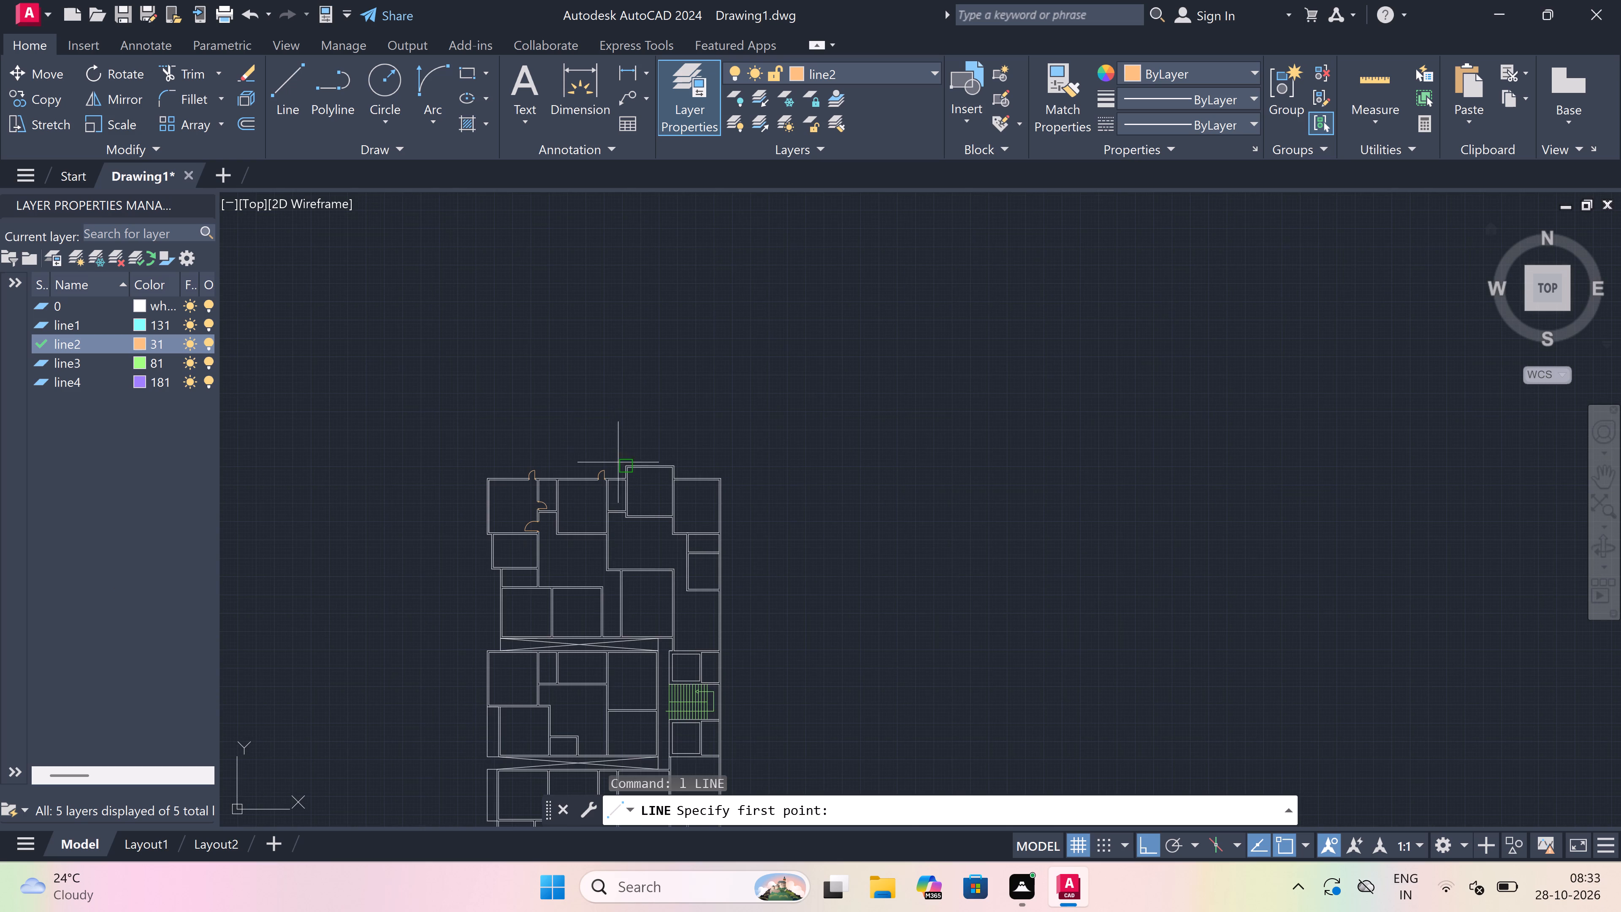
pyautogui.scroll(2, 637, 497)
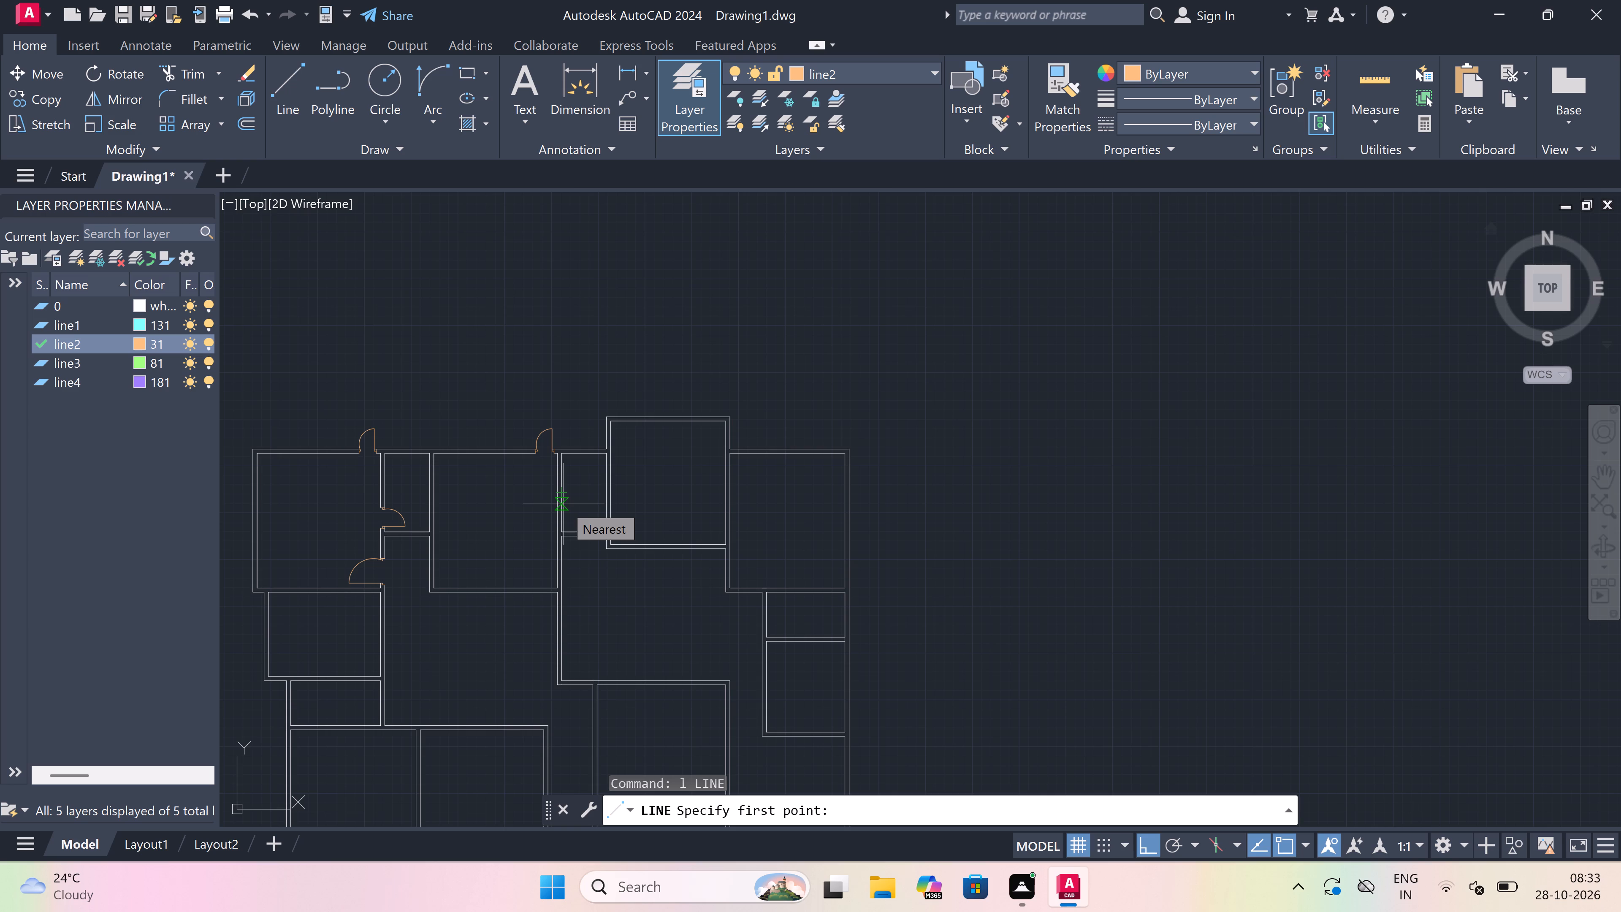
pyautogui.scroll(-1, 564, 504)
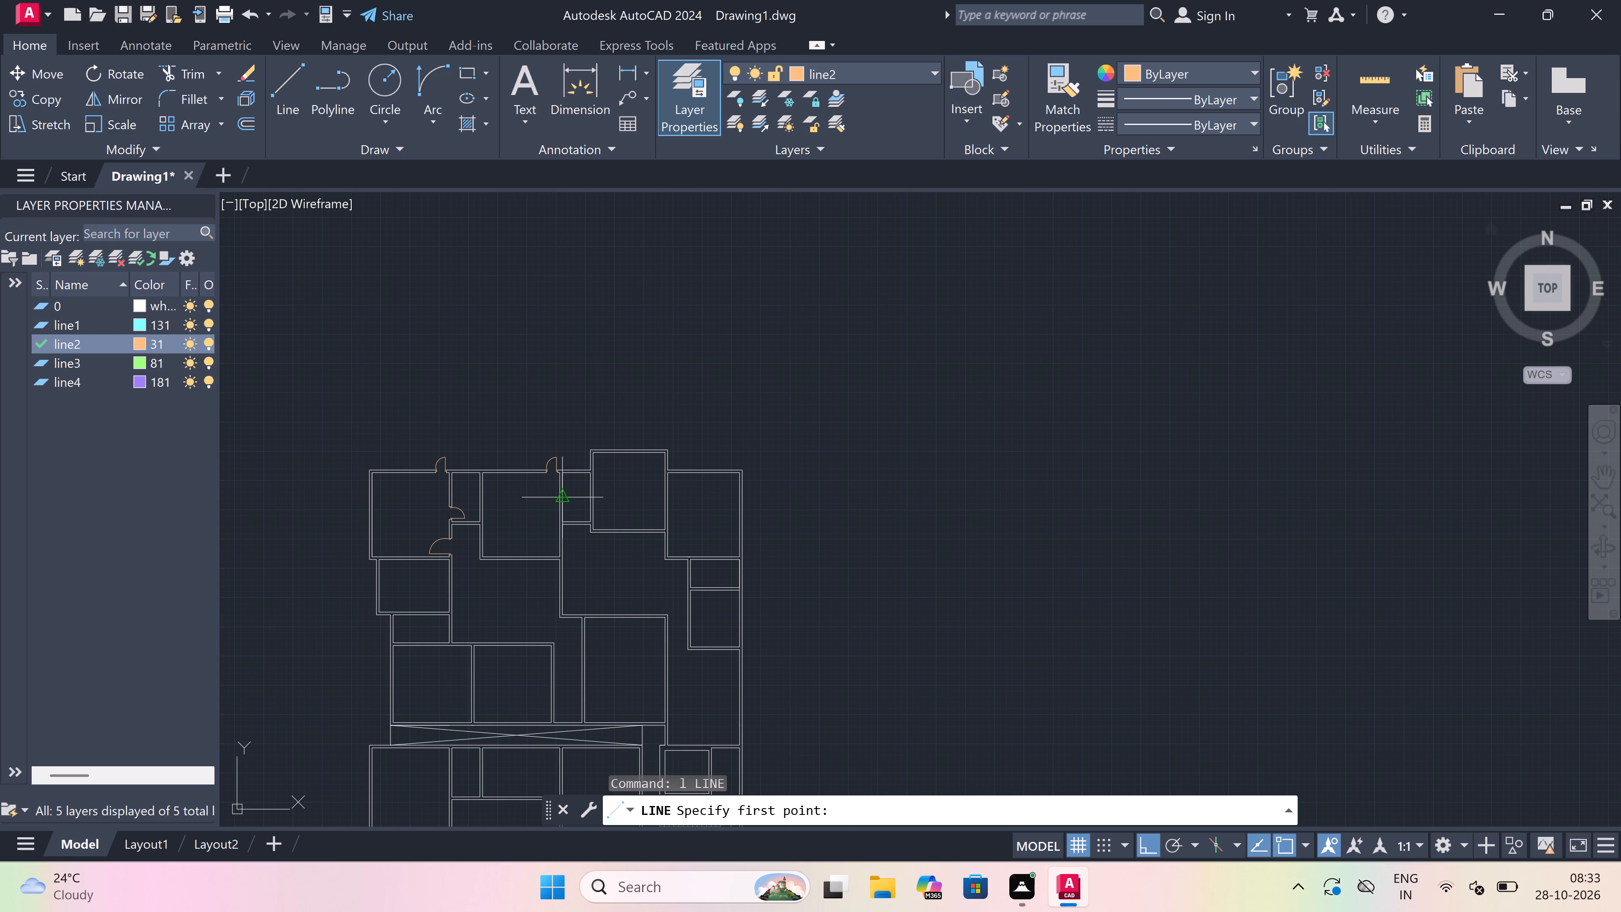
pyautogui.scroll(4, 564, 499)
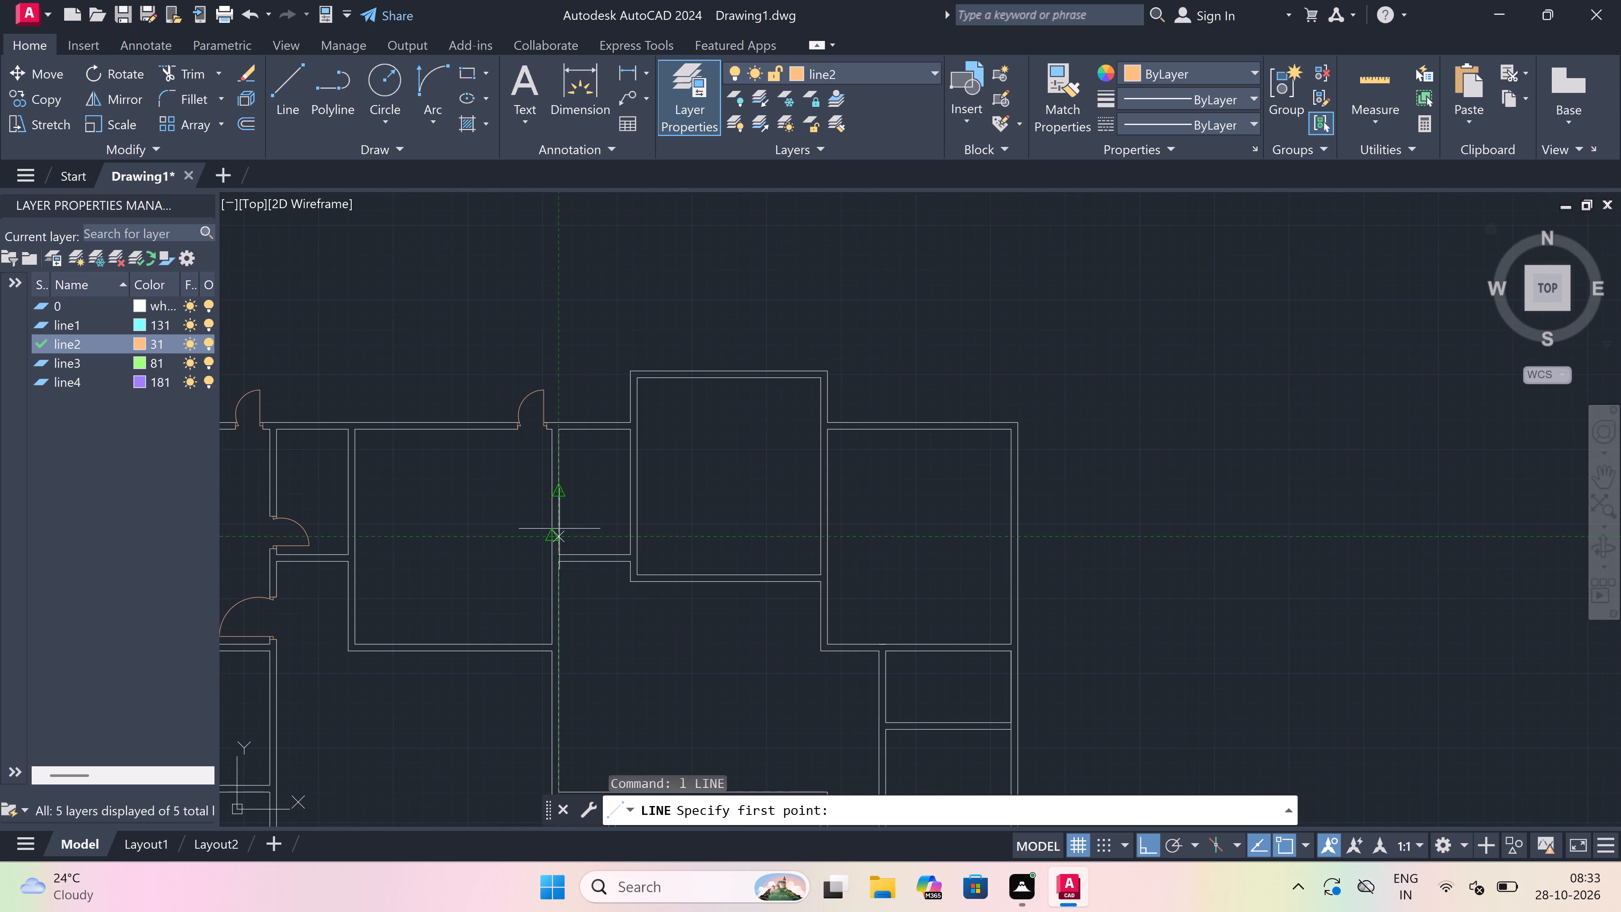
pyautogui.scroll(2, 553, 570)
pyautogui.scroll(1, 546, 603)
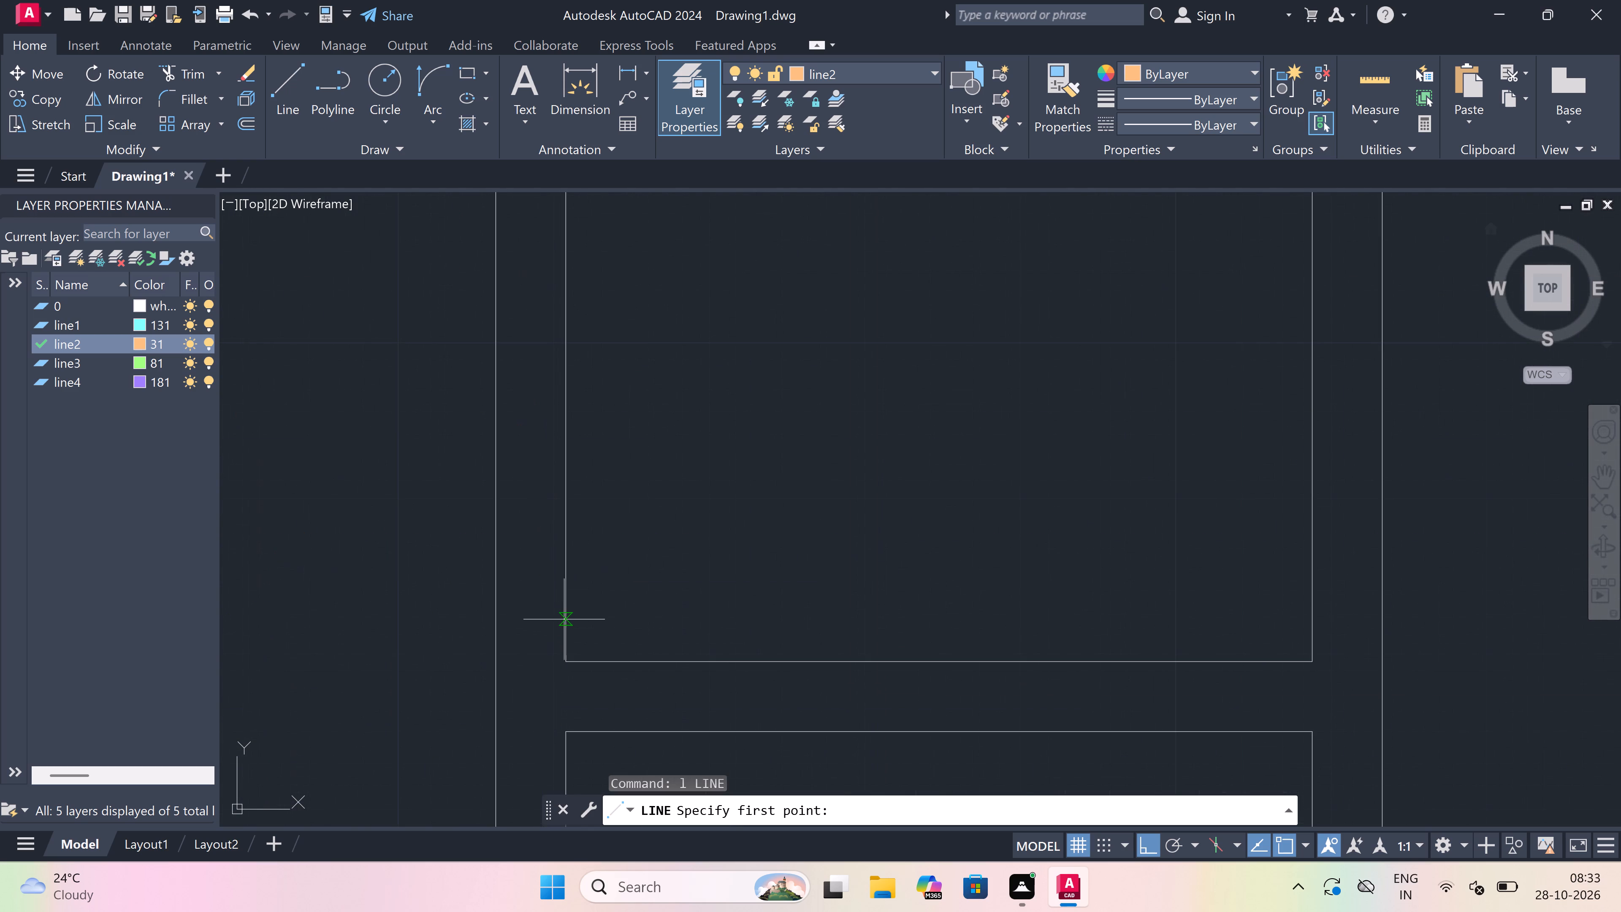
pyautogui.click(564, 624)
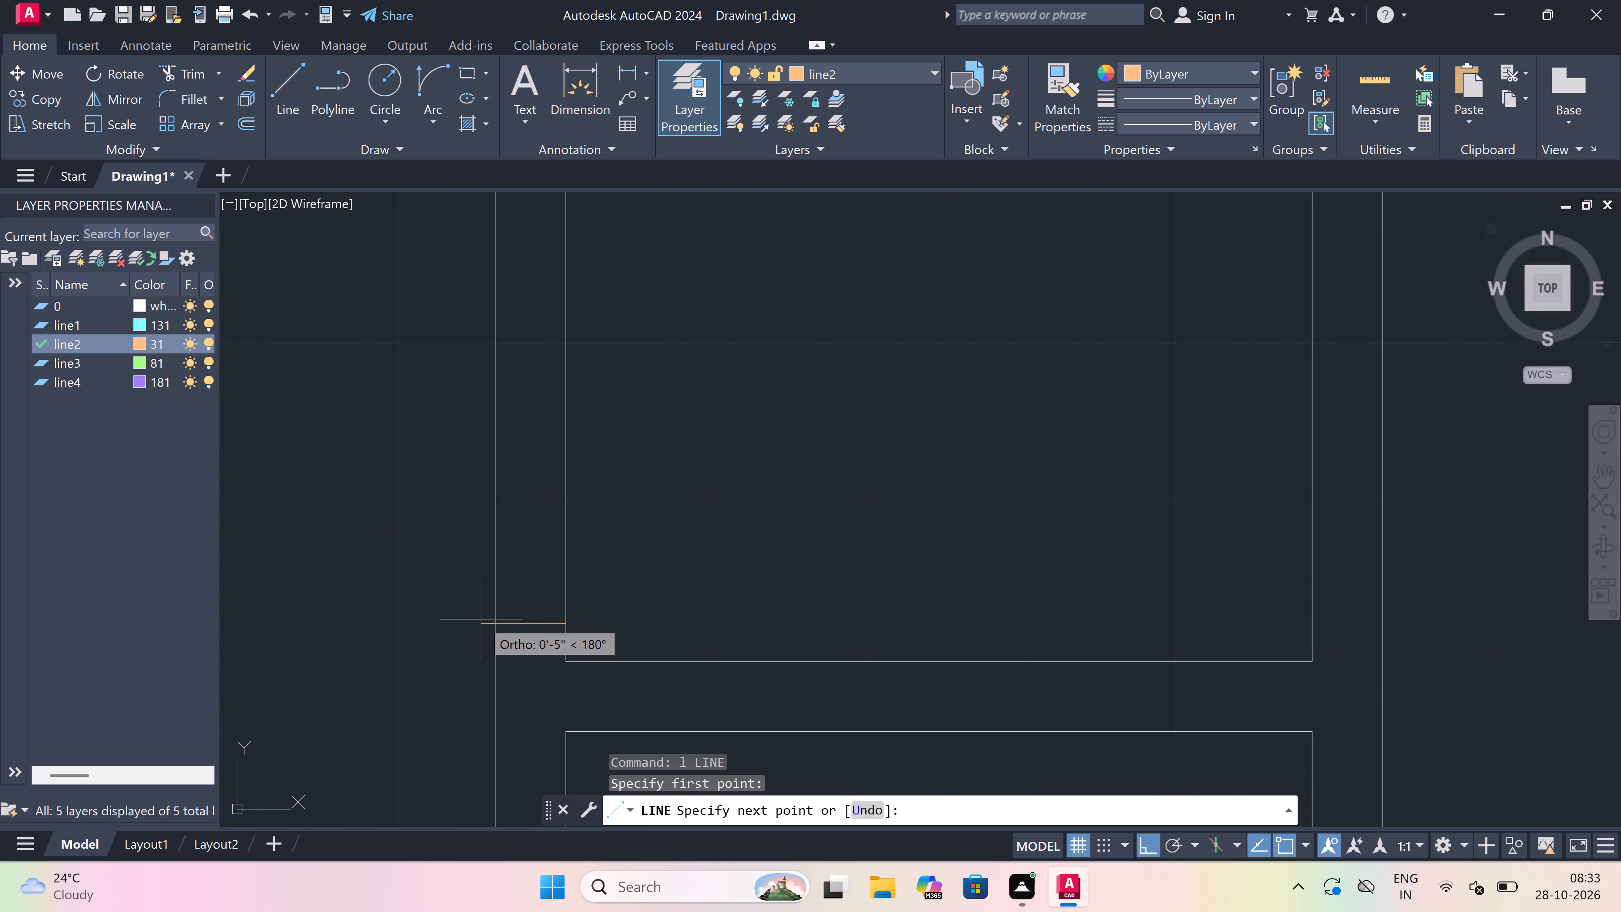
pyautogui.click(501, 619)
pyautogui.moveTo(533, 623); pyautogui.dragTo(542, 595)
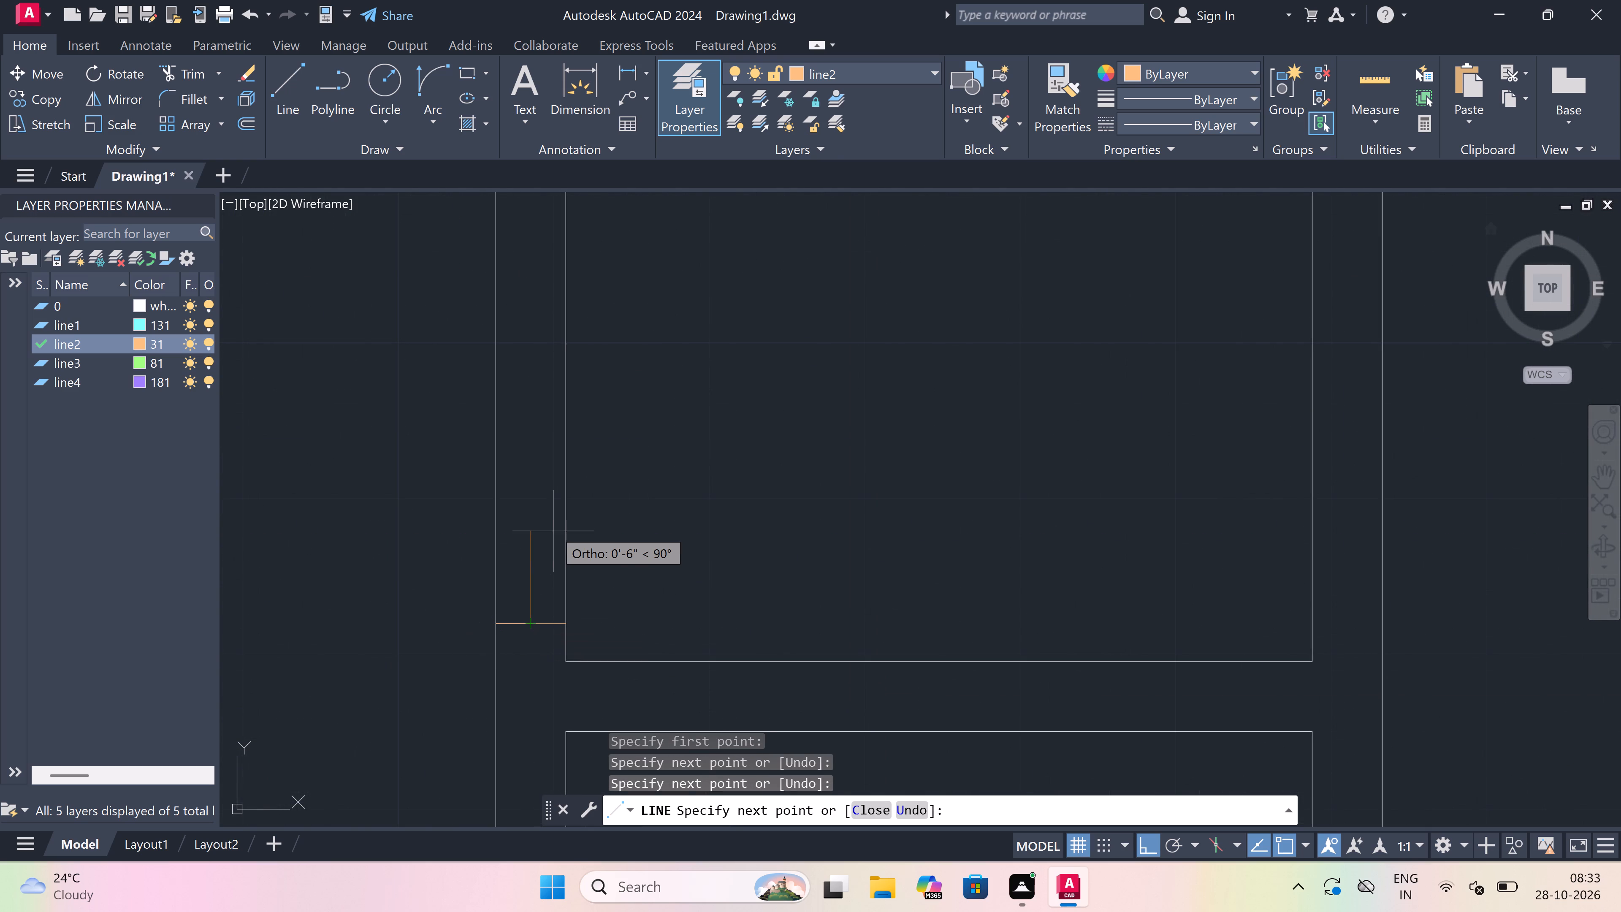
pyautogui.write('2"')
pyautogui.press('space')
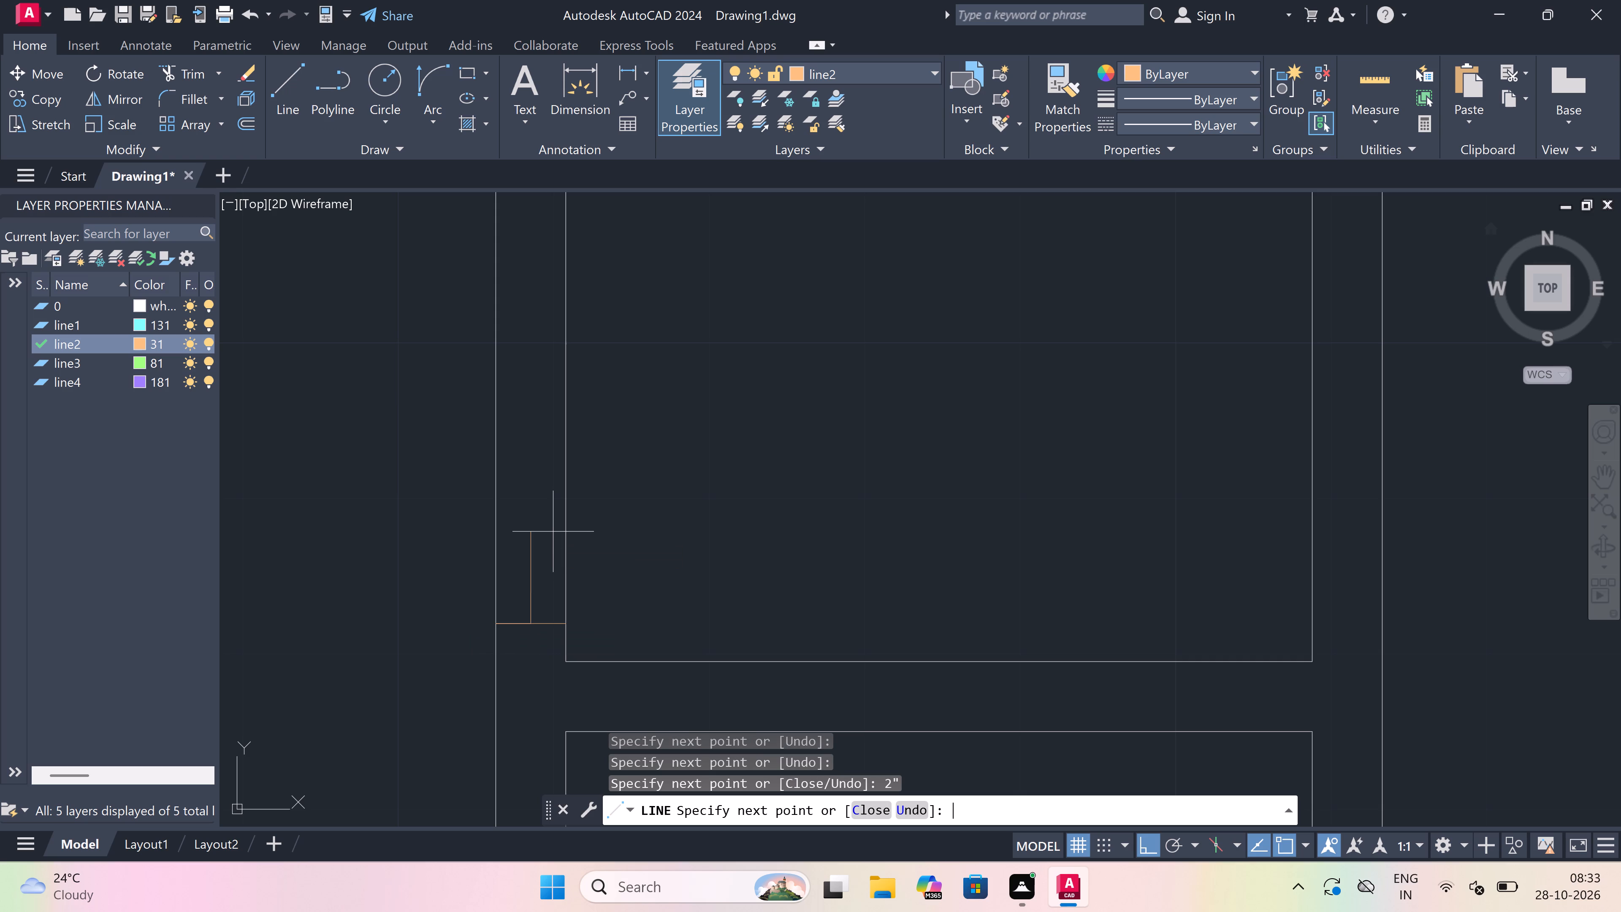
pyautogui.write("2'")
pyautogui.press('space')
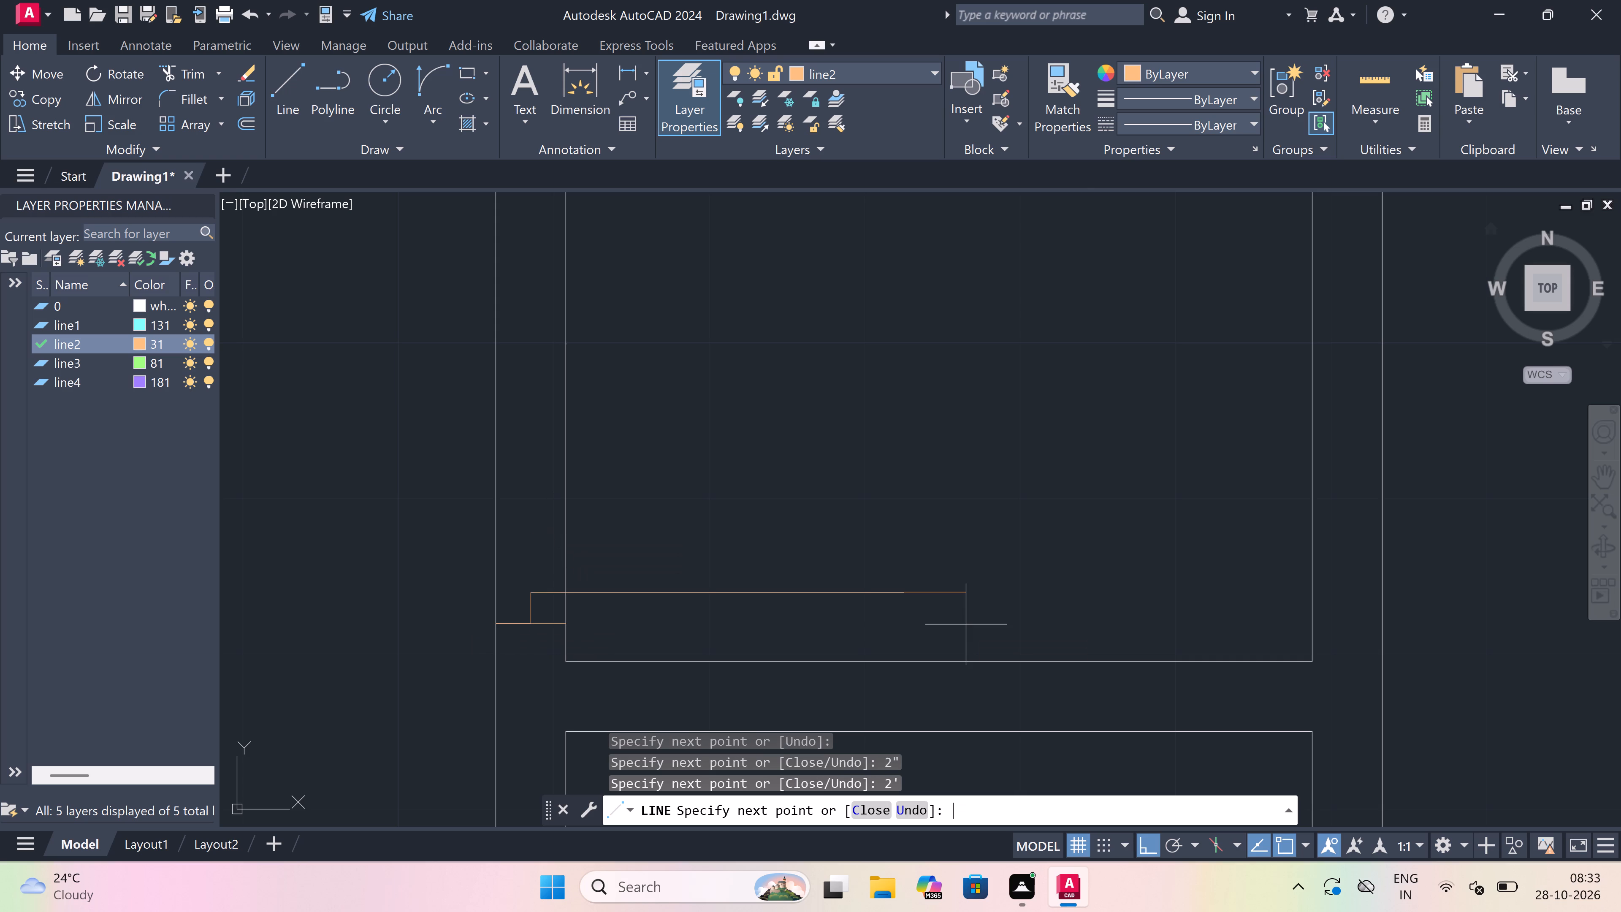
pyautogui.press('Escape')
# Draw the upper jamb line across the same wall, with a 2" stub from its midpoint down toward the leaf.
pyautogui.press('space')
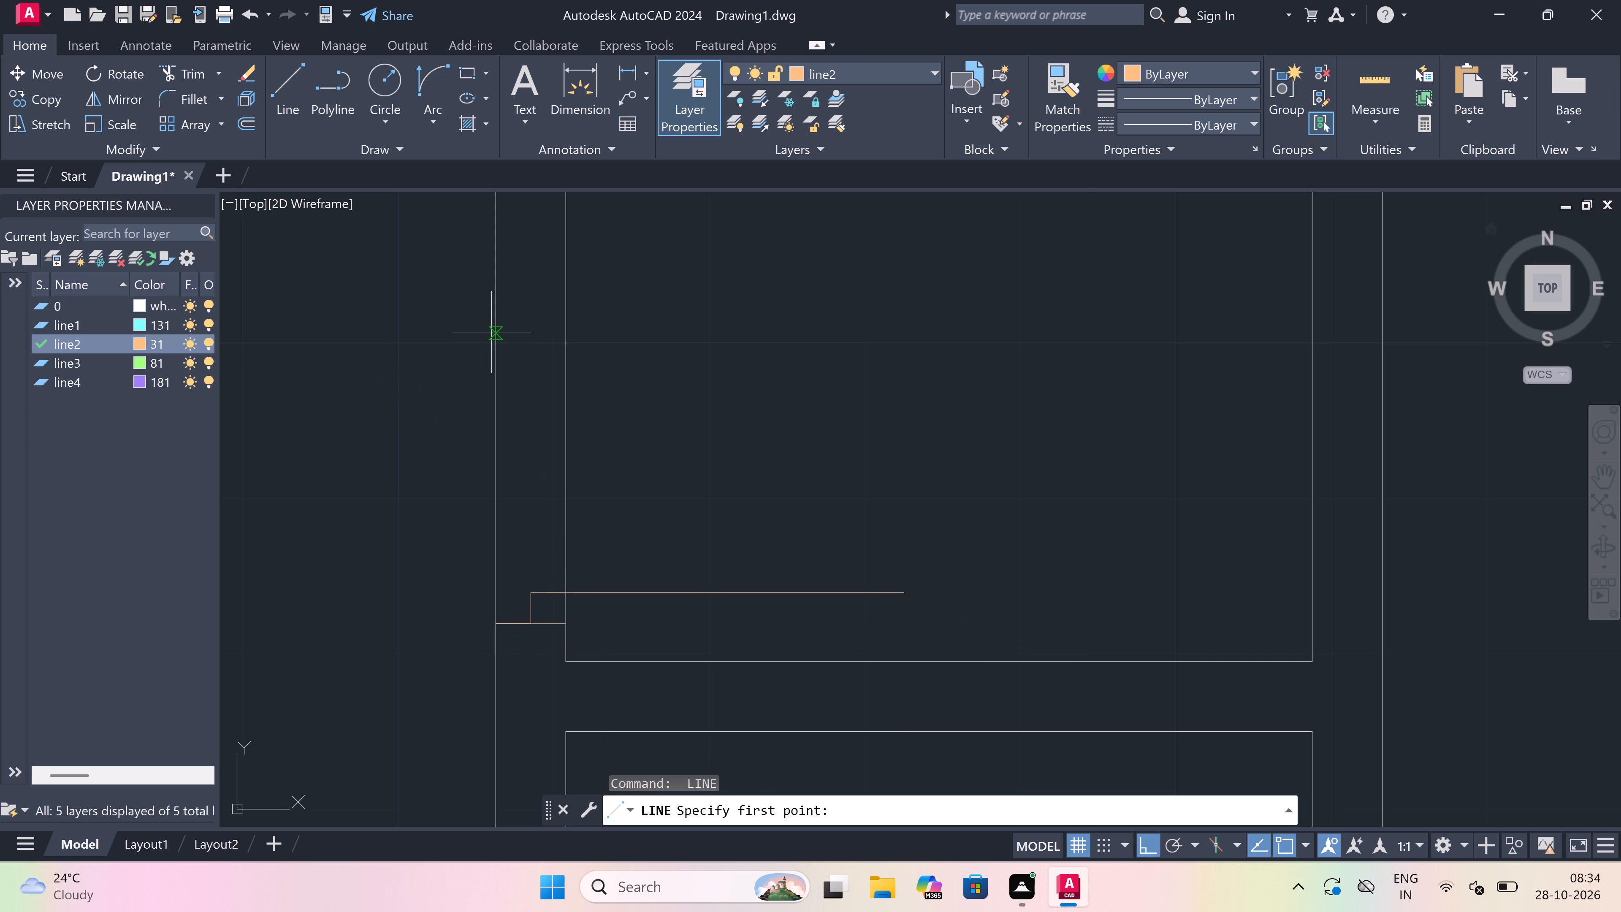
pyautogui.moveTo(491, 326); pyautogui.dragTo(496, 325)
pyautogui.click(574, 323)
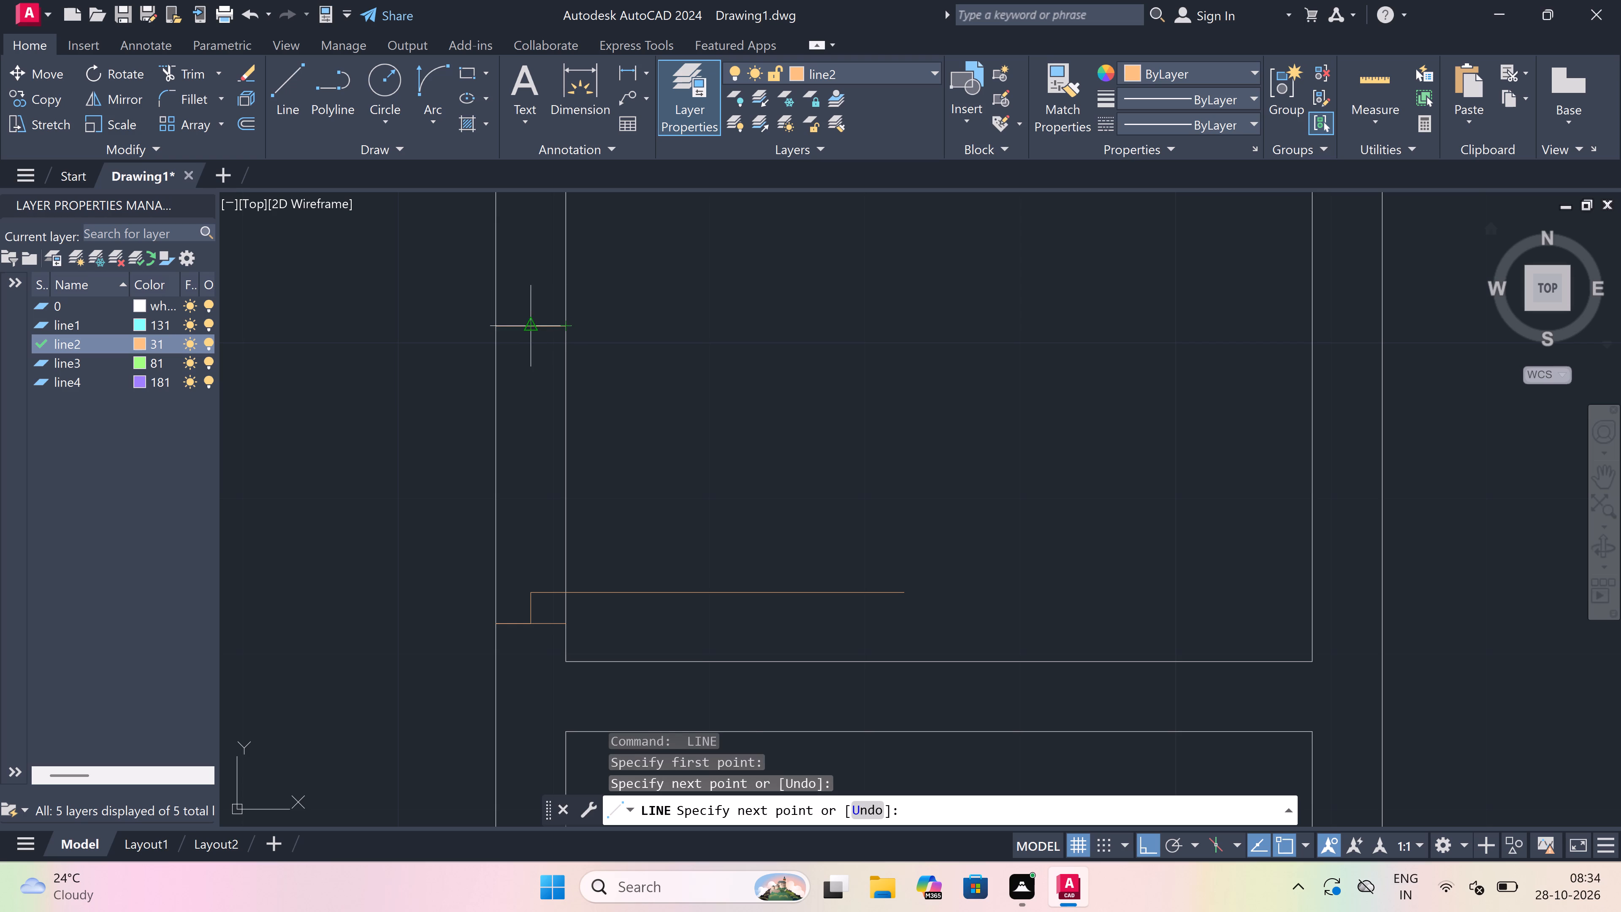
pyautogui.moveTo(524, 321); pyautogui.dragTo(526, 340)
pyautogui.write('2"')
pyautogui.press('space')
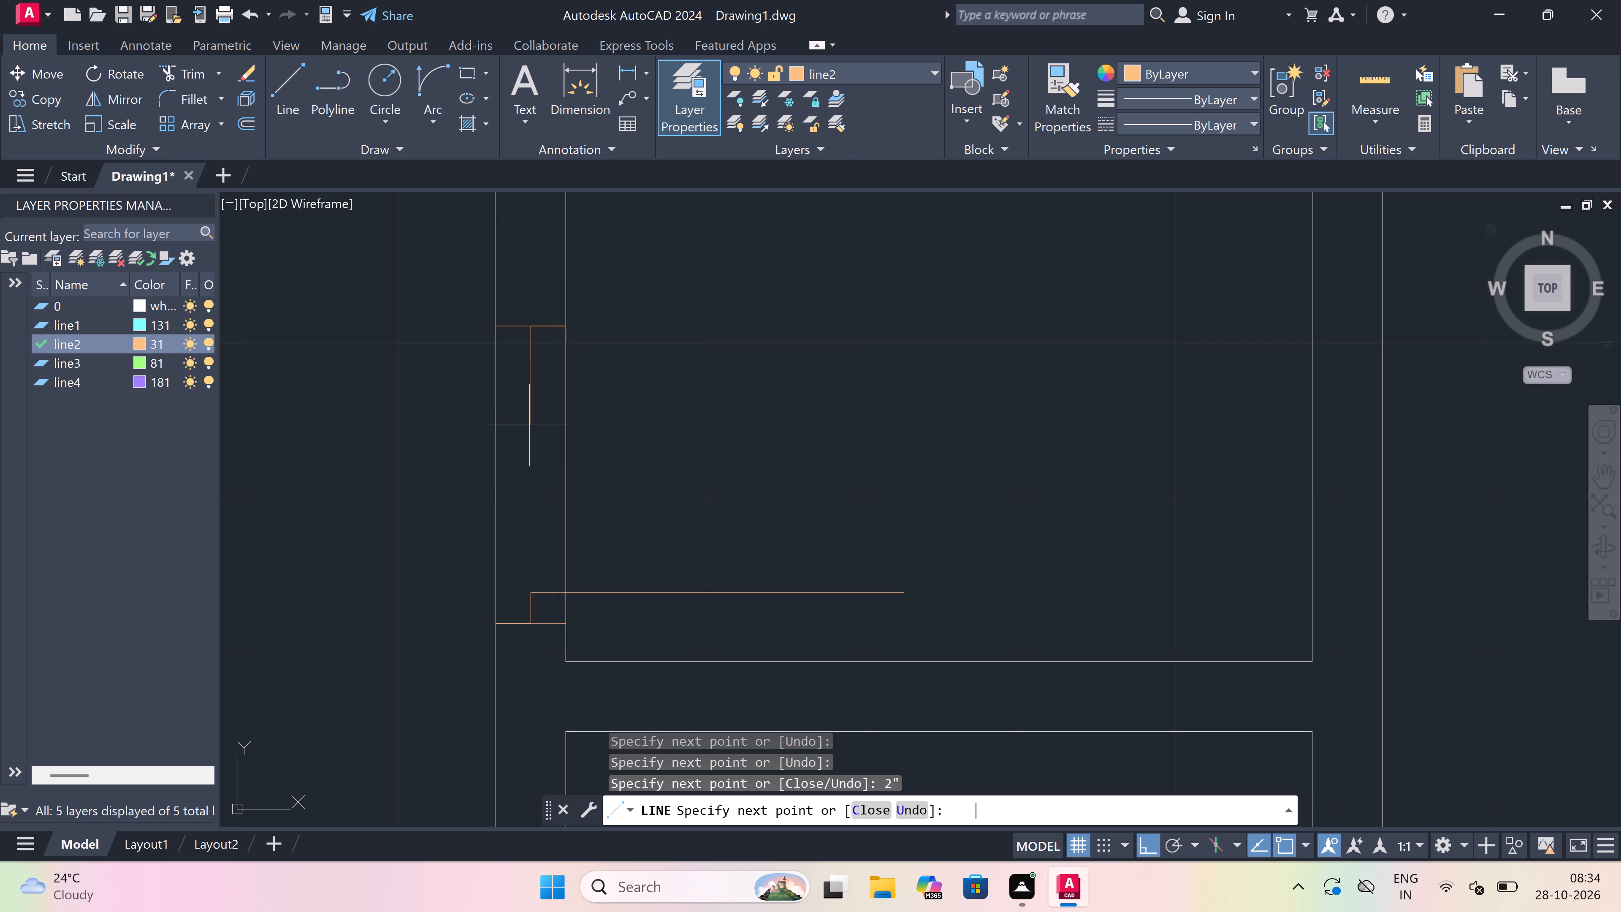
pyautogui.press('Escape')
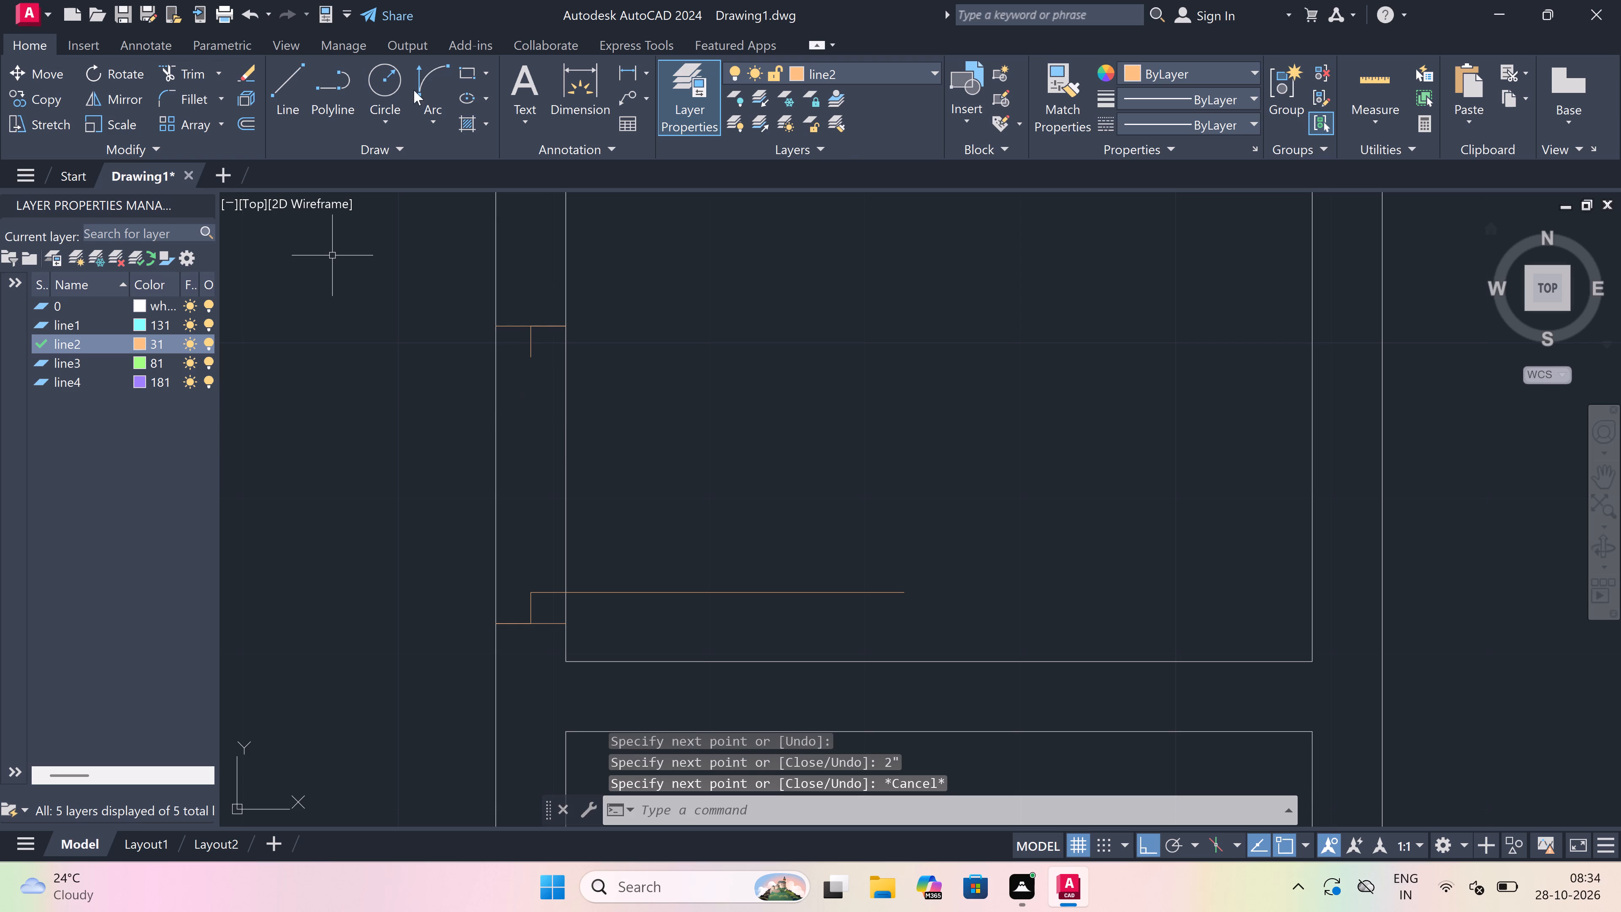
# Draw the swing arc from the 2' leaf's free end to the upper stub's end, with an upward start direction.
pyautogui.click(429, 85)
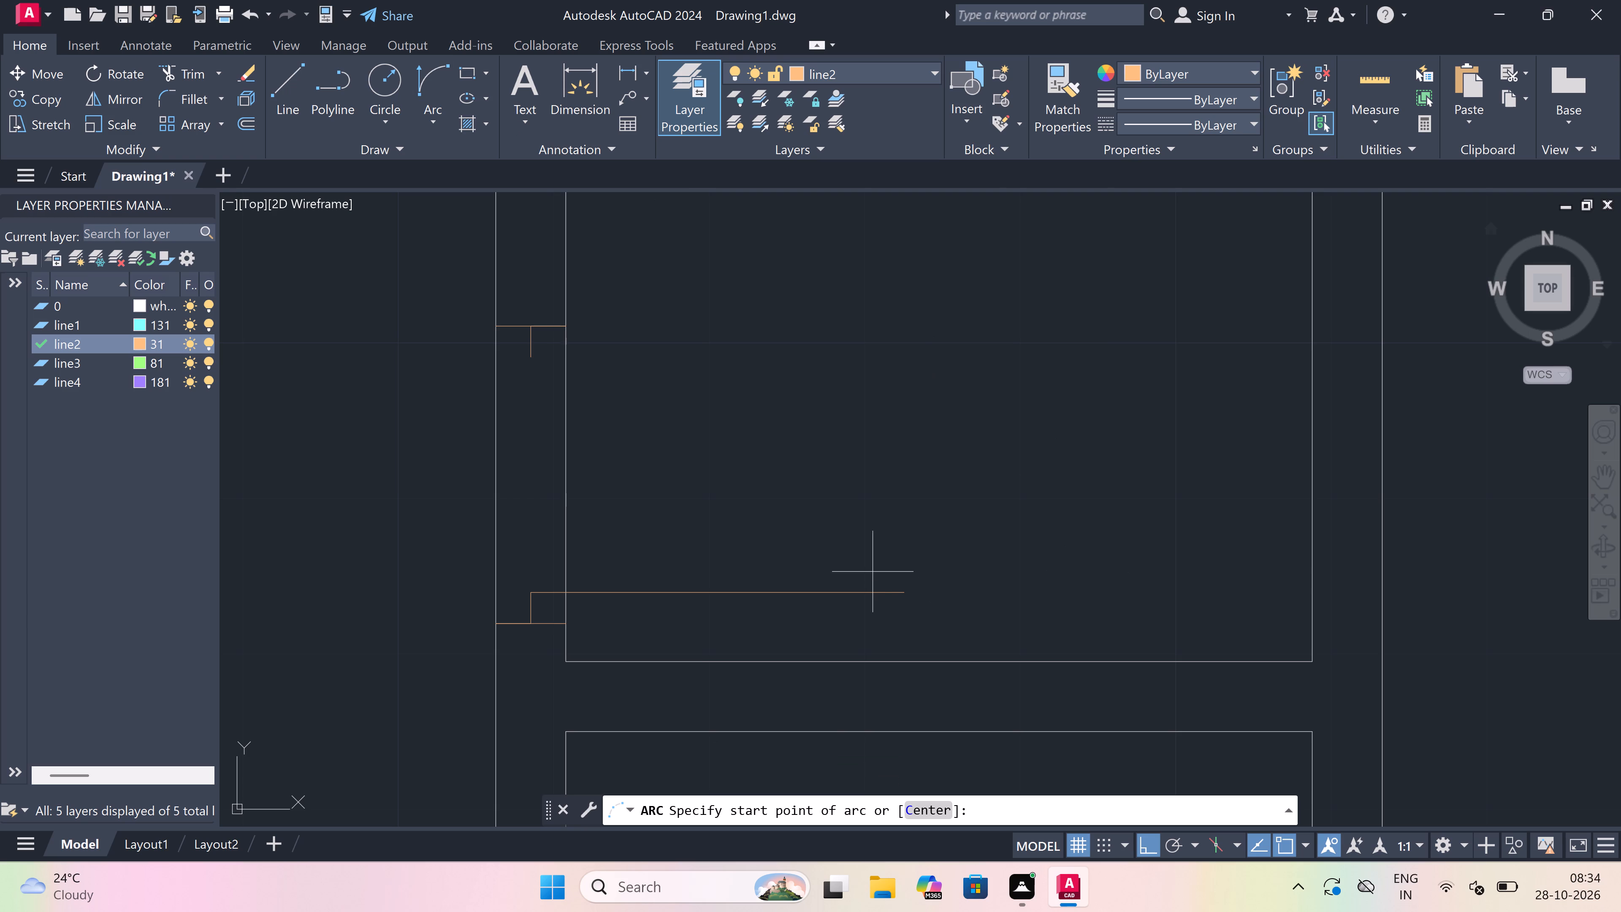
pyautogui.click(903, 596)
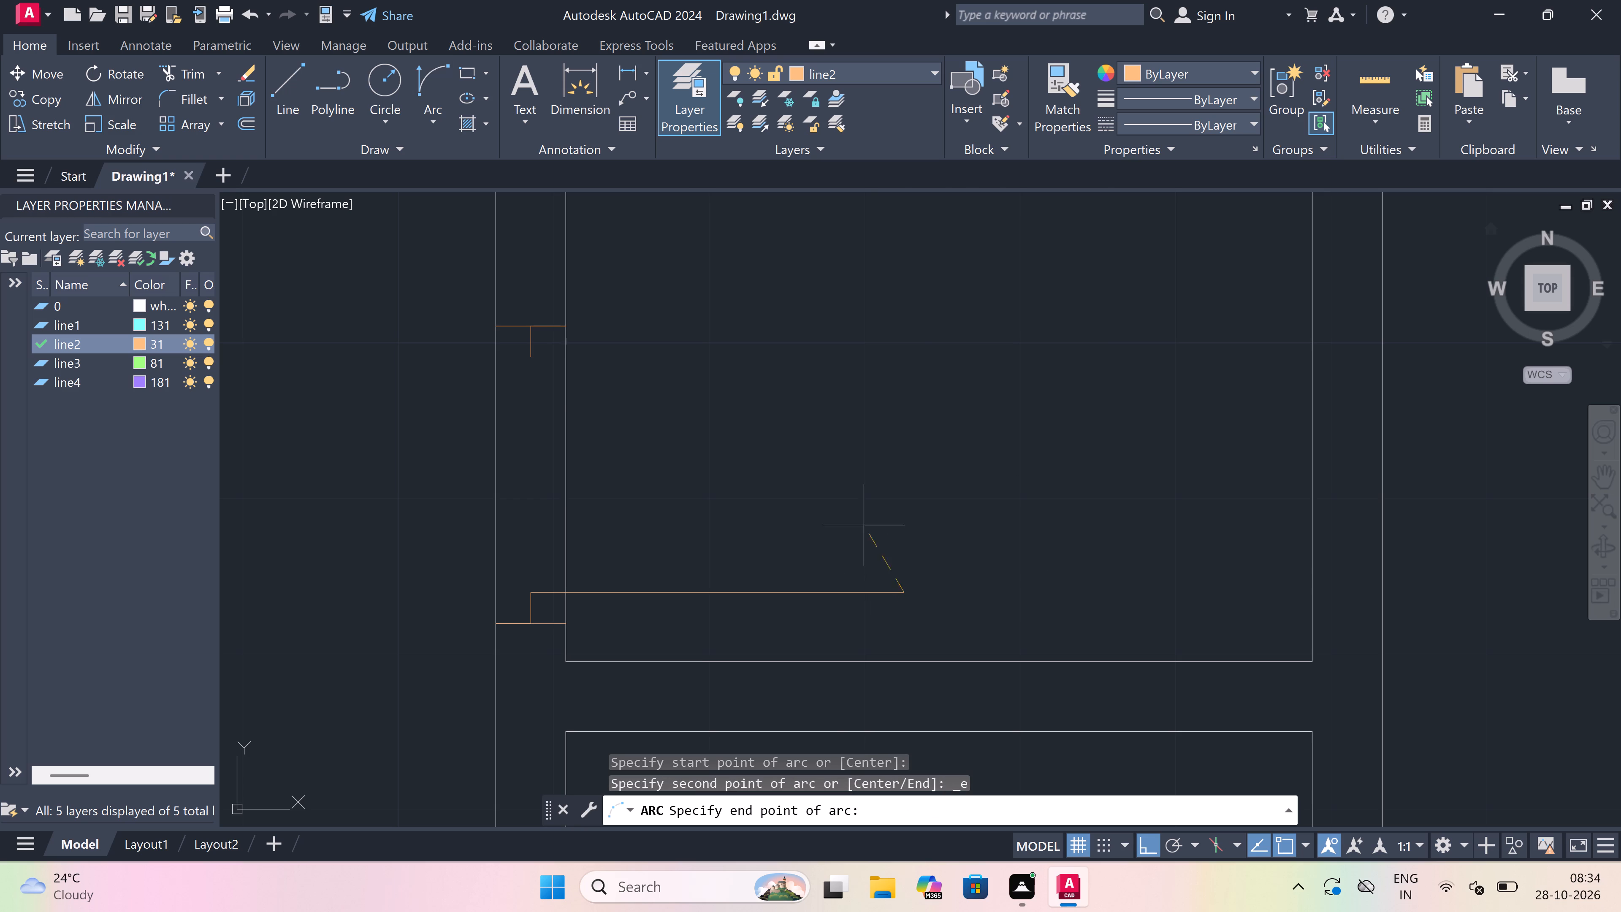
pyautogui.click(529, 355)
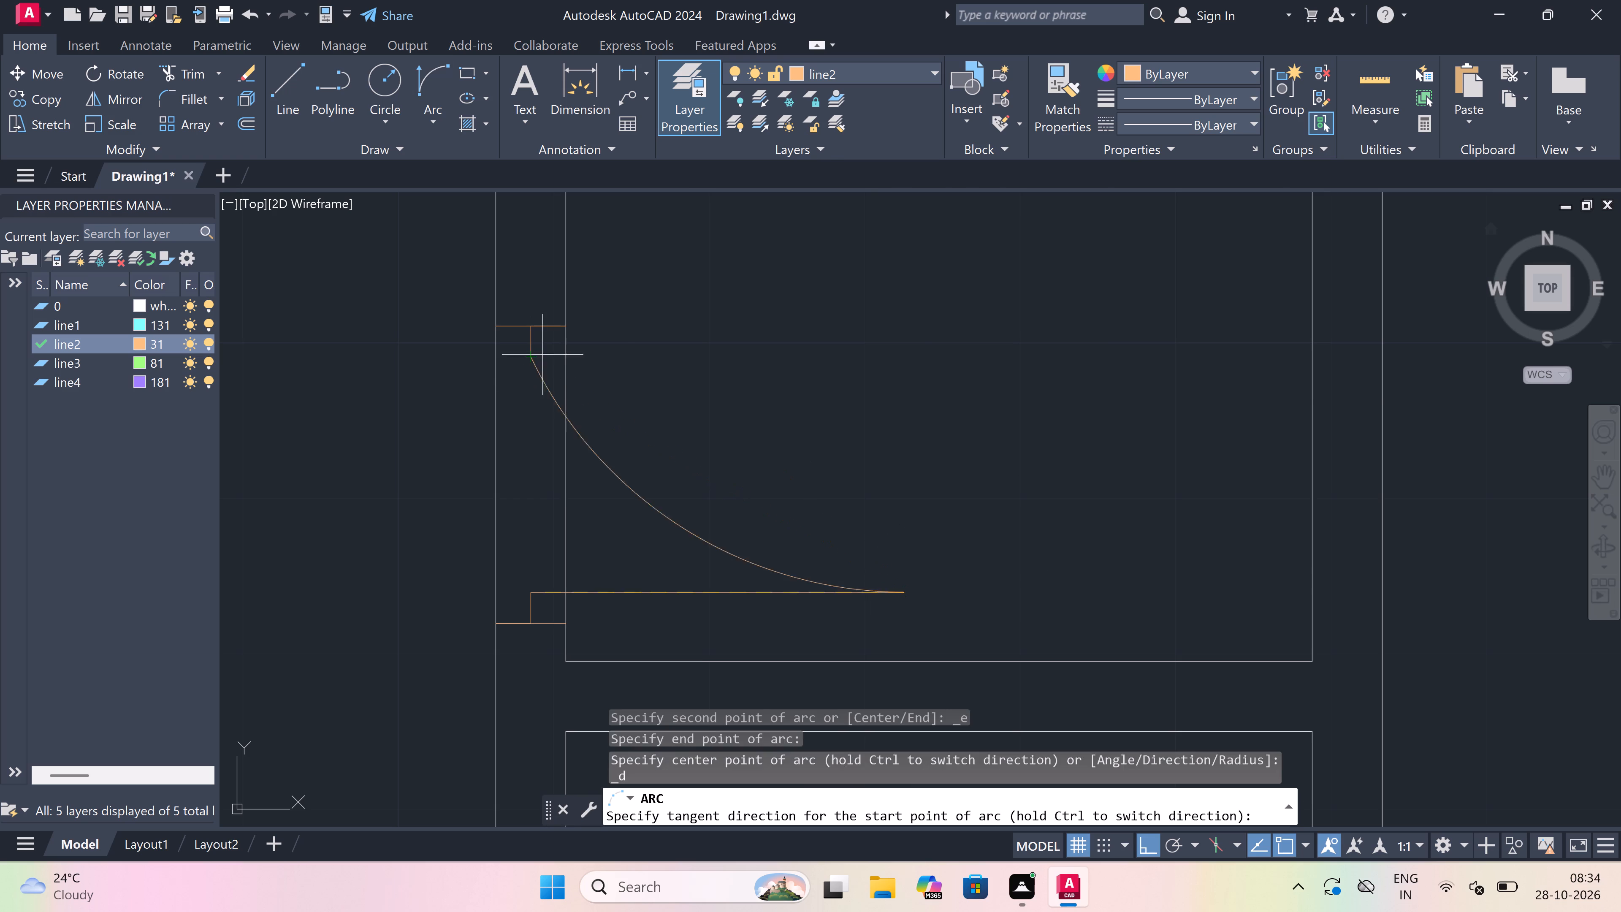
pyautogui.click(1234, 364)
# Trim both lines of the small room's west wall between the jambs to open the doorway.
pyautogui.write('tr')
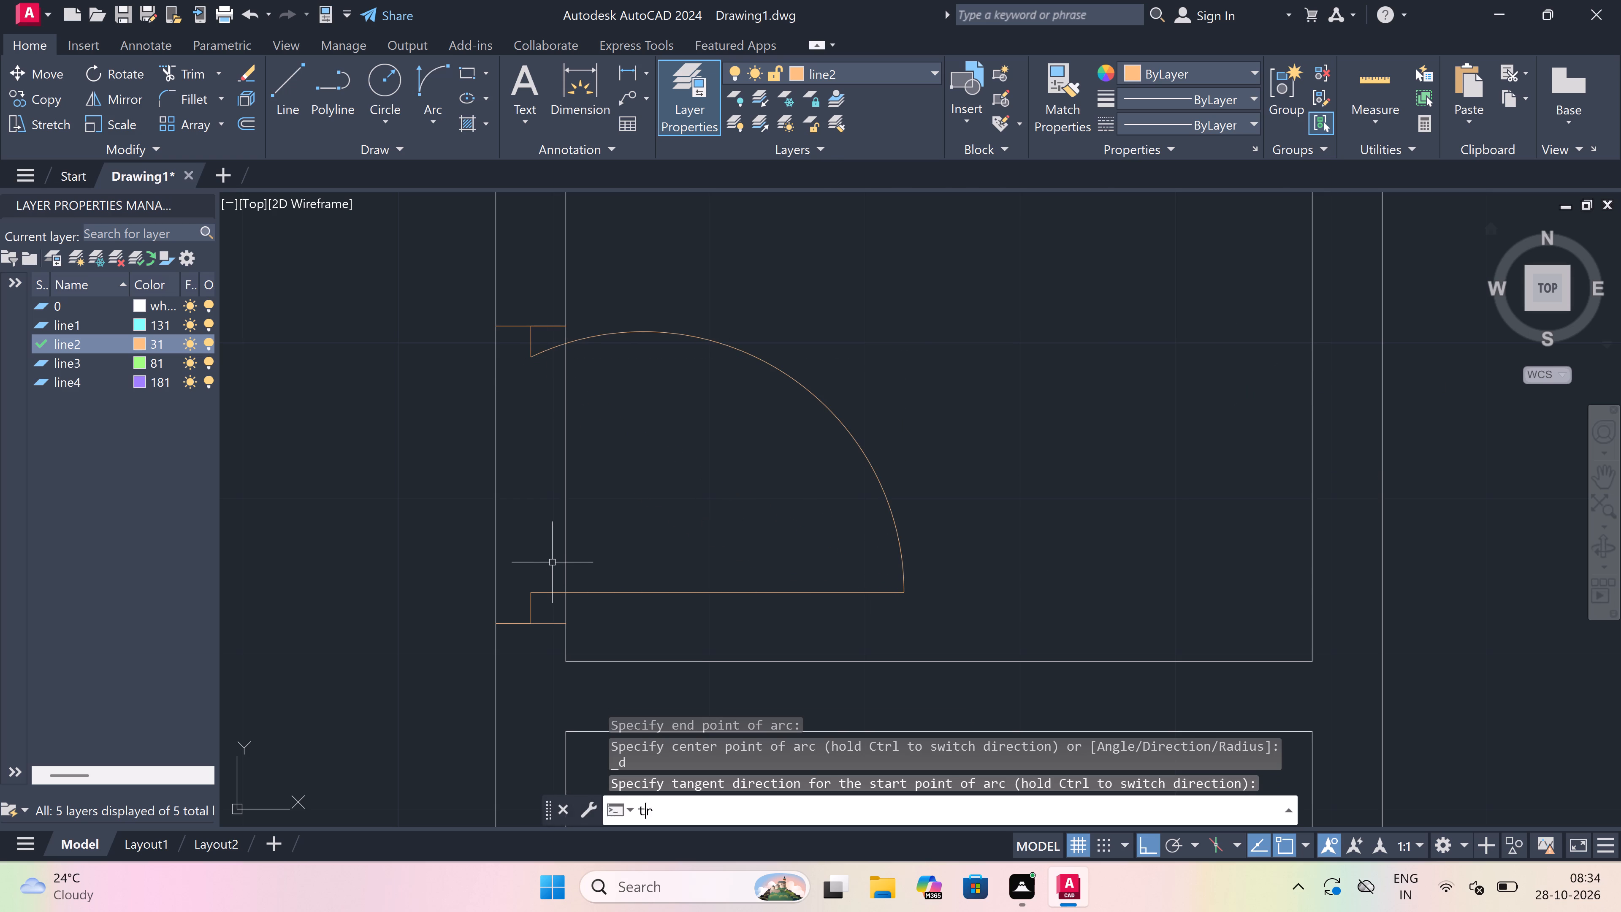
pyautogui.press('space')
pyautogui.moveTo(672, 508); pyautogui.dragTo(569, 530)
pyautogui.moveTo(335, 527); pyautogui.dragTo(359, 527)
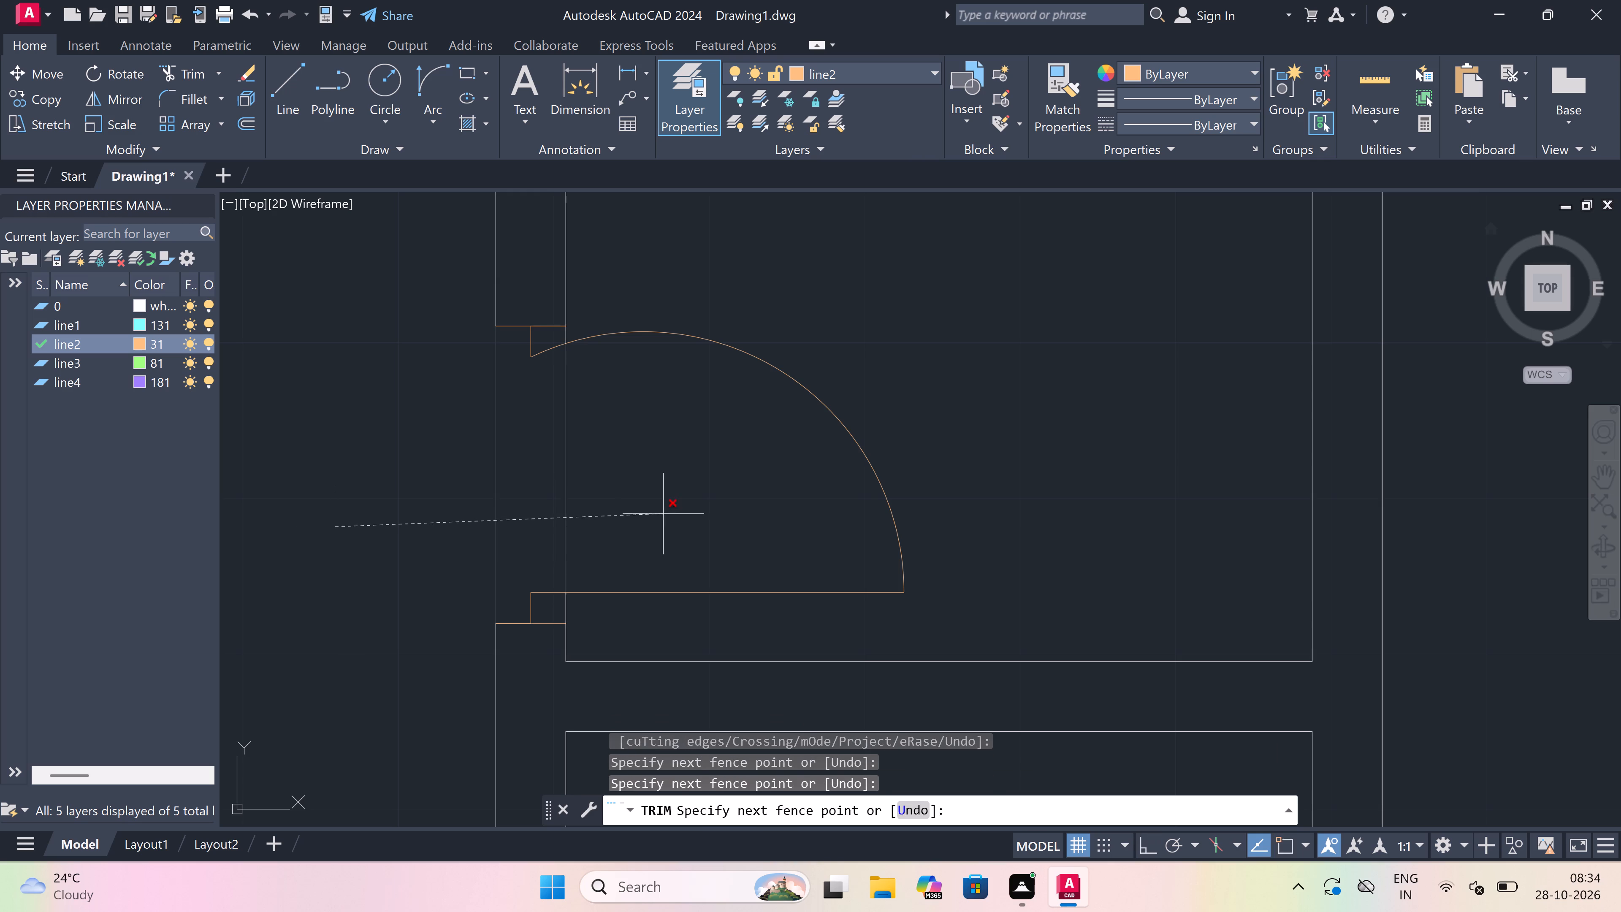
pyautogui.click(664, 513)
pyautogui.press('Escape')
# Draw a jamb line across the projecting upper room's south wall near its southeast corner, with a 2" westward stub and a 3' leaf up into the room.
pyautogui.scroll(-6, 555, 516)
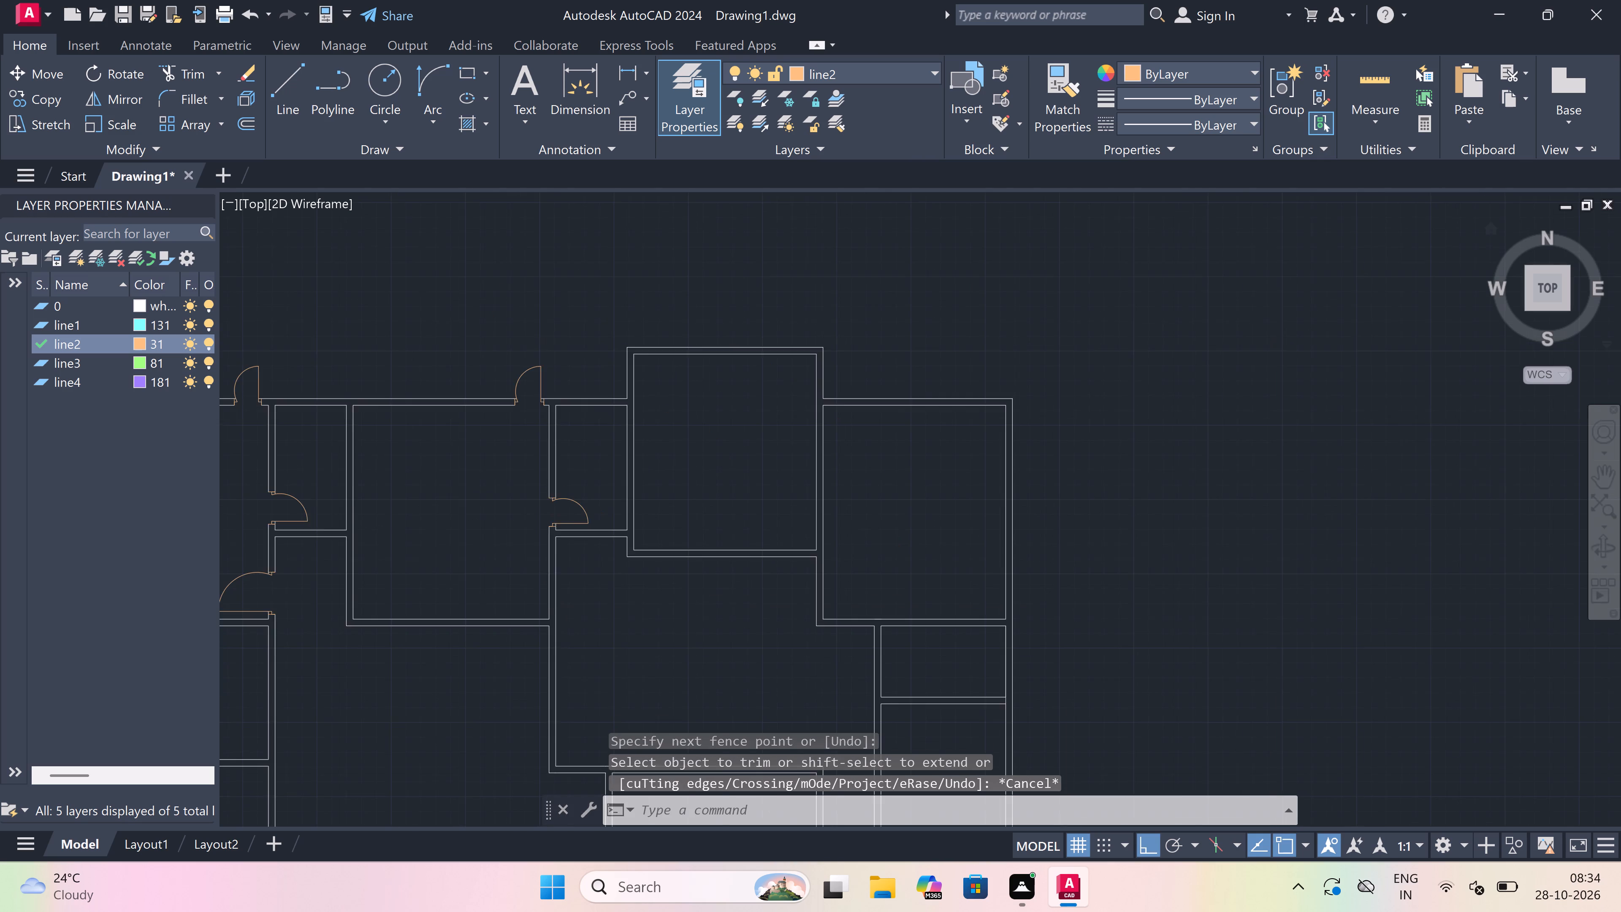
pyautogui.press('l')
pyautogui.press('space')
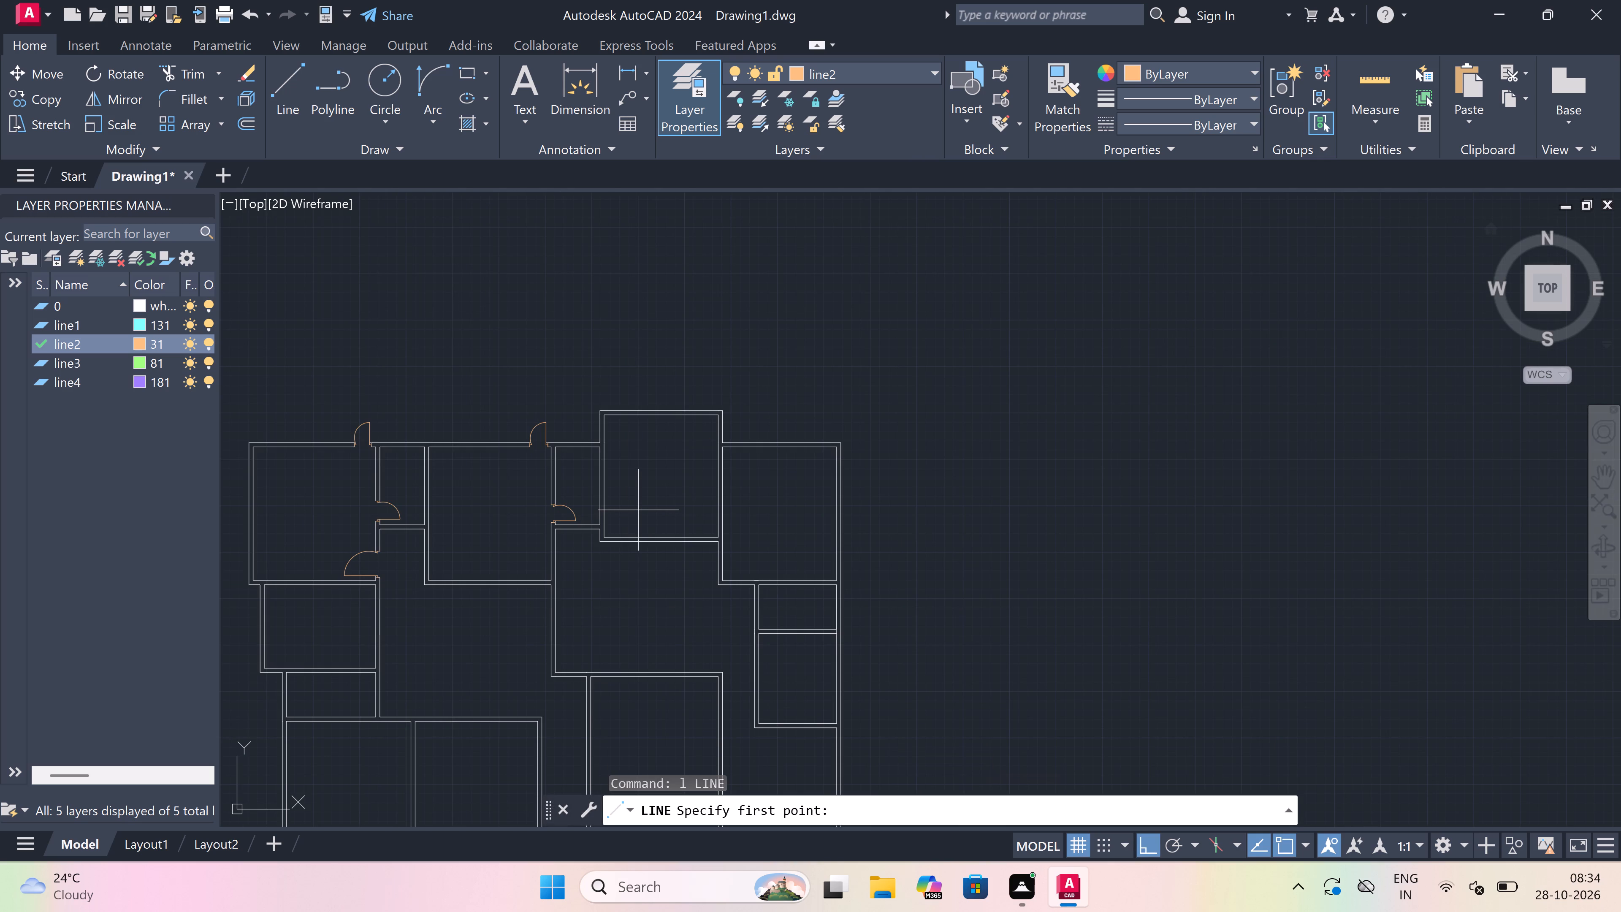
pyautogui.scroll(-1, 638, 510)
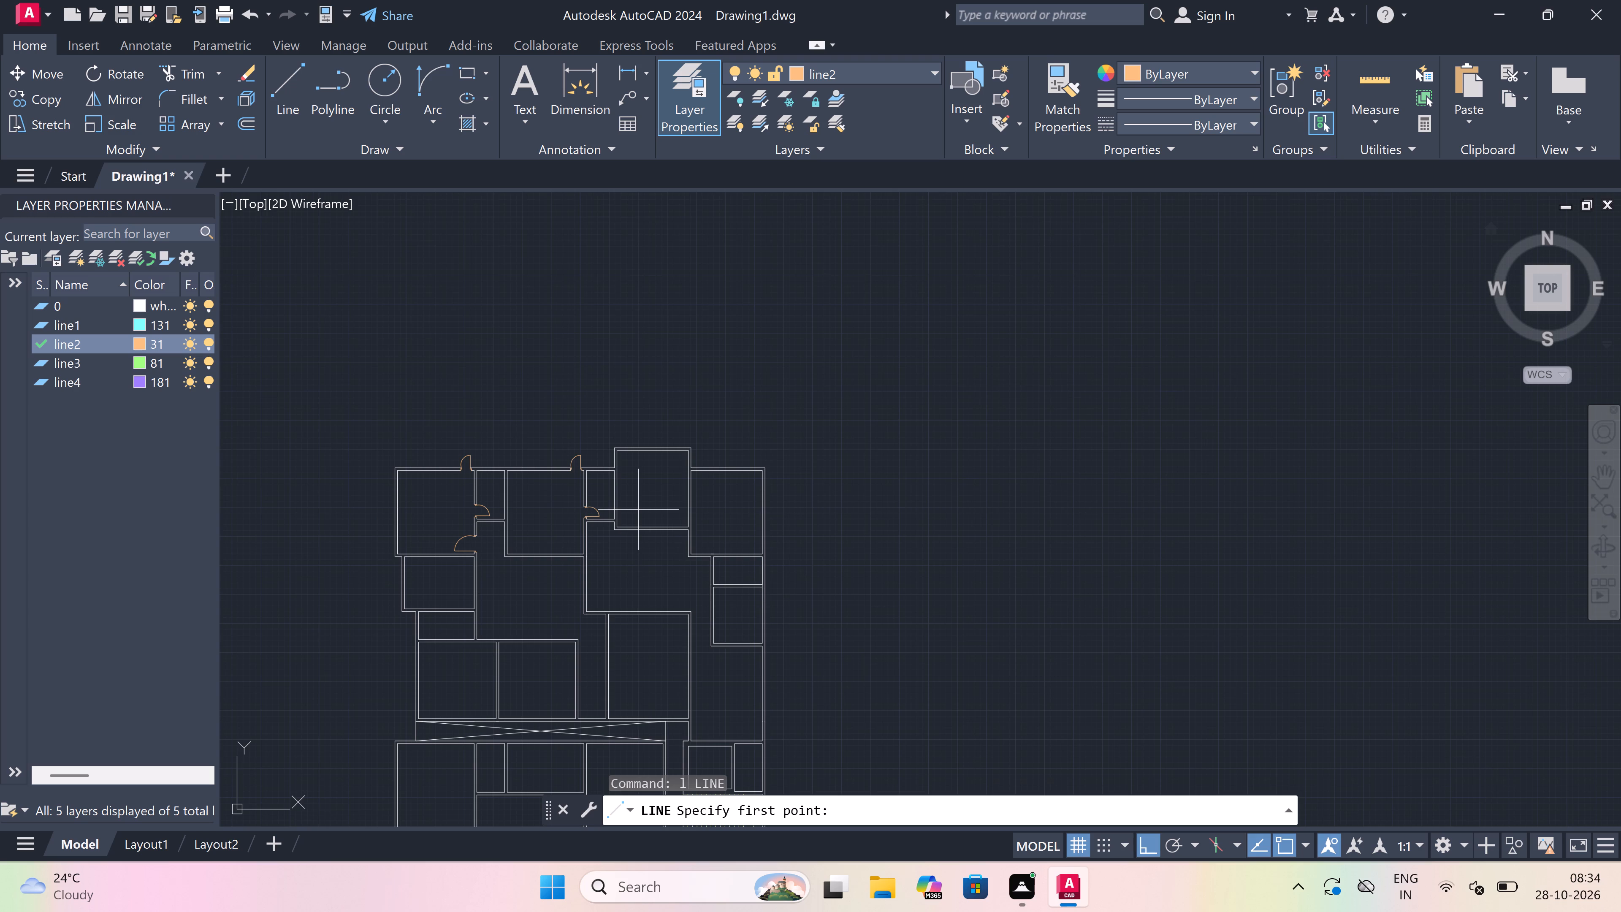
pyautogui.scroll(-2, 638, 510)
pyautogui.scroll(2, 673, 507)
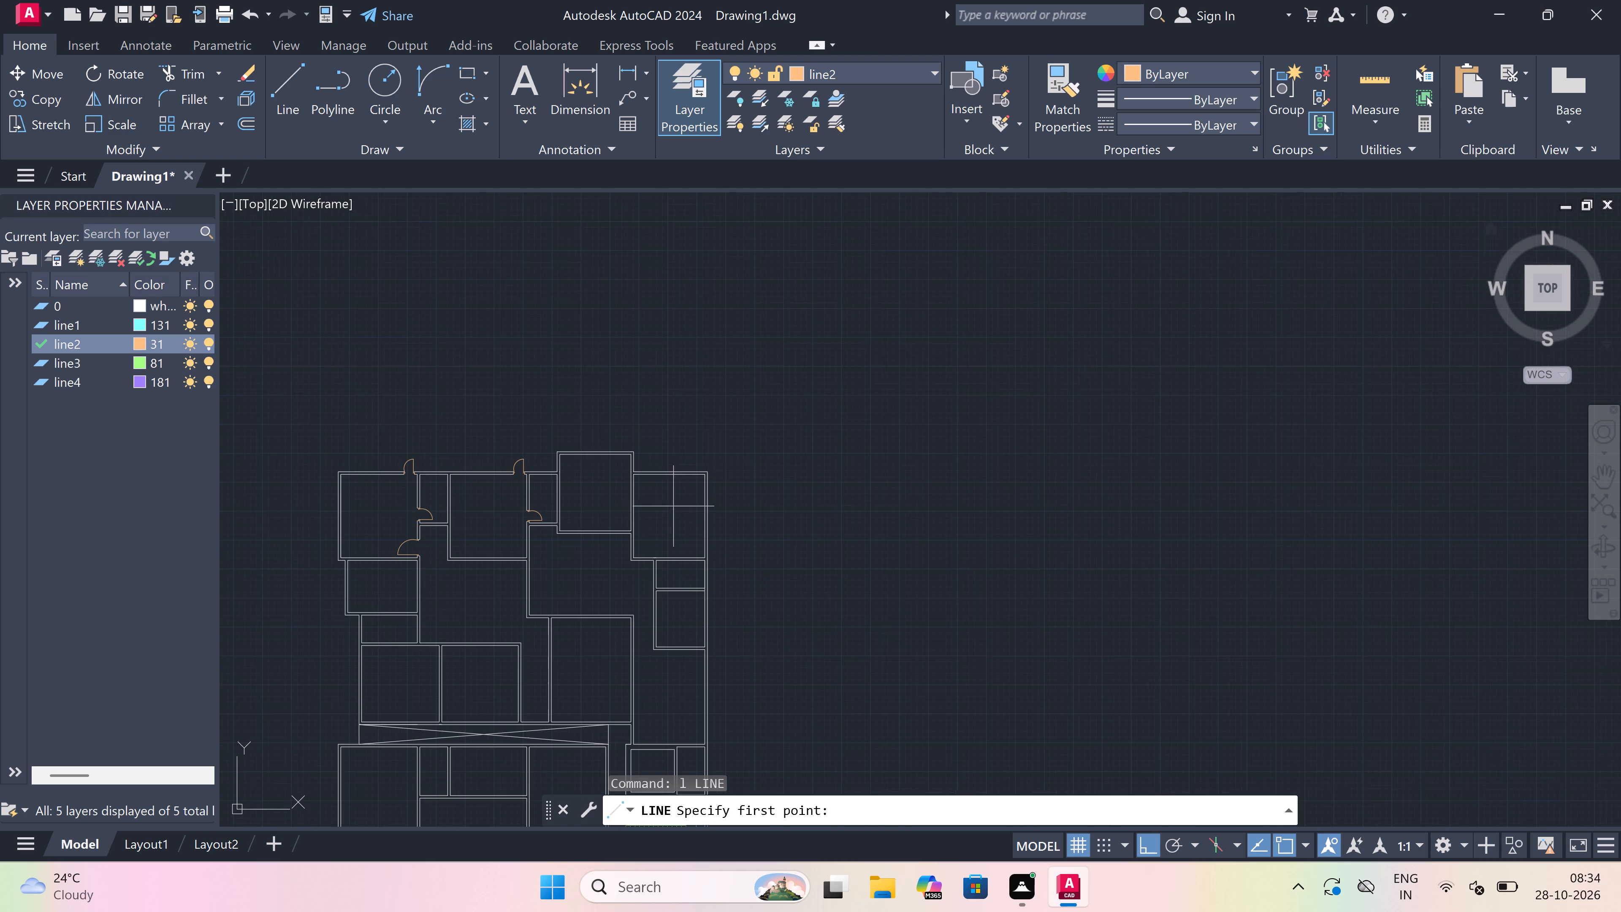
pyautogui.scroll(3, 623, 516)
pyautogui.scroll(2, 625, 570)
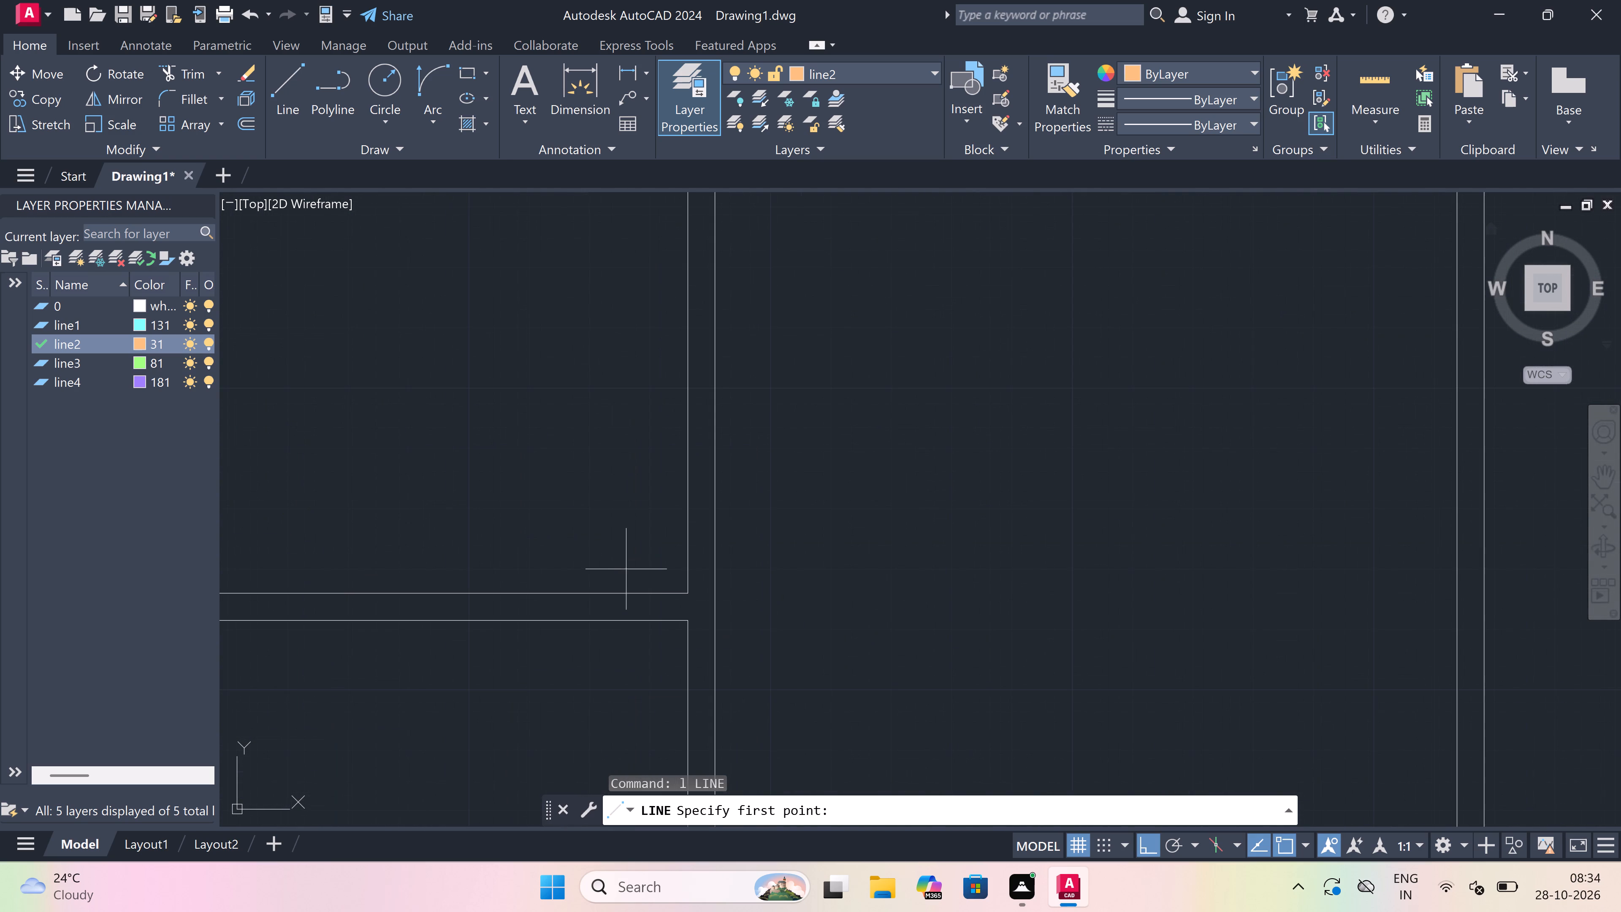
pyautogui.click(661, 592)
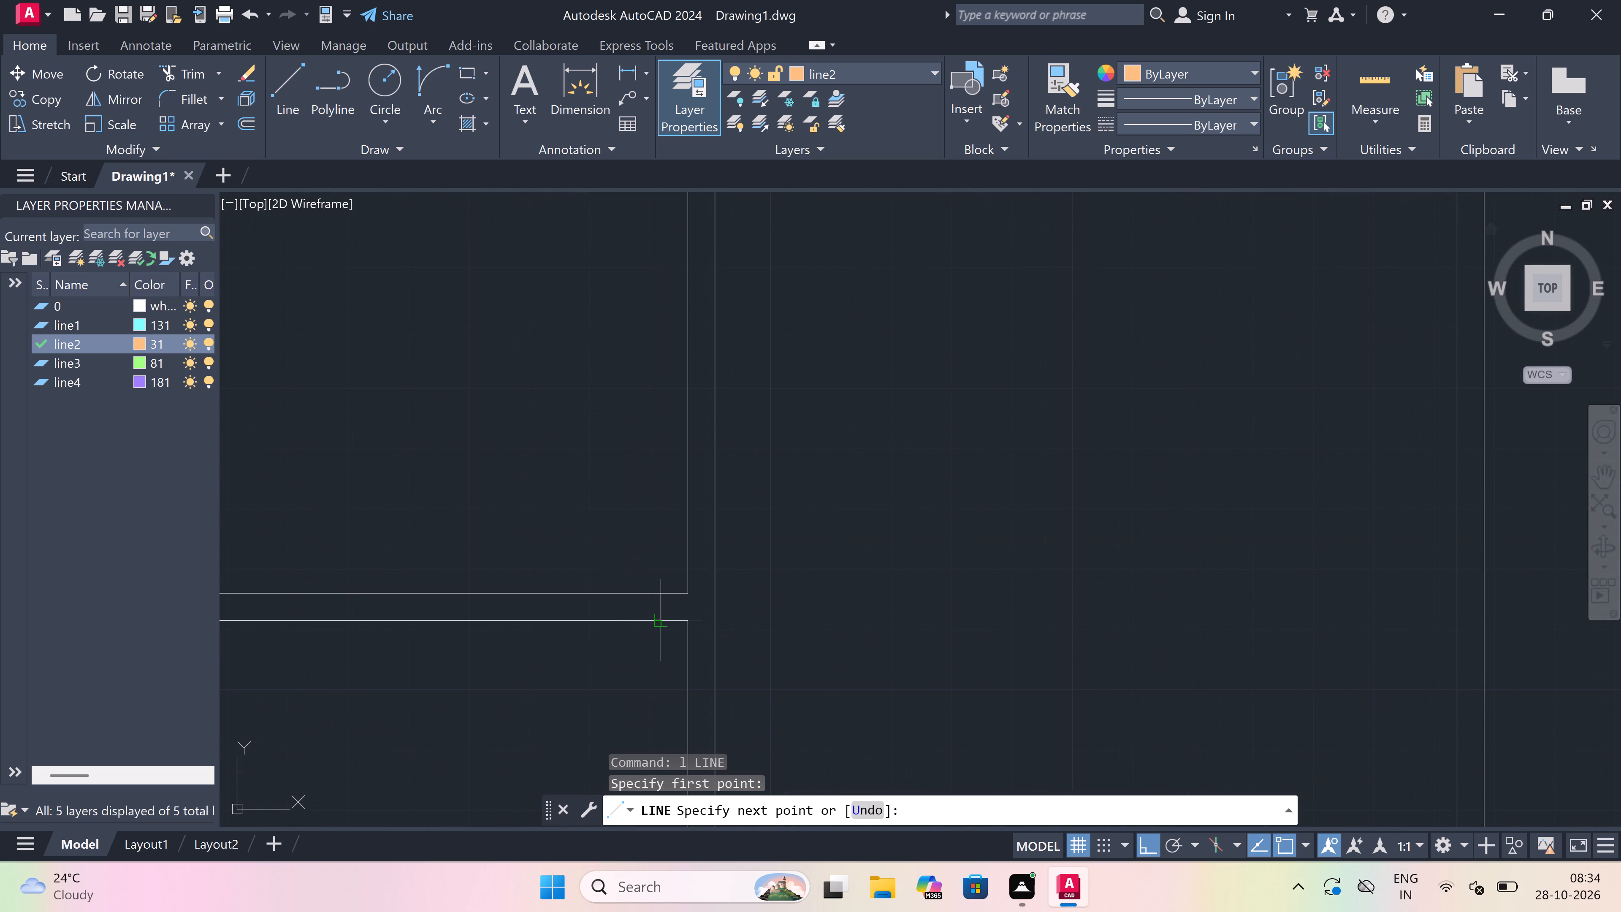
pyautogui.click(656, 622)
pyautogui.click(658, 607)
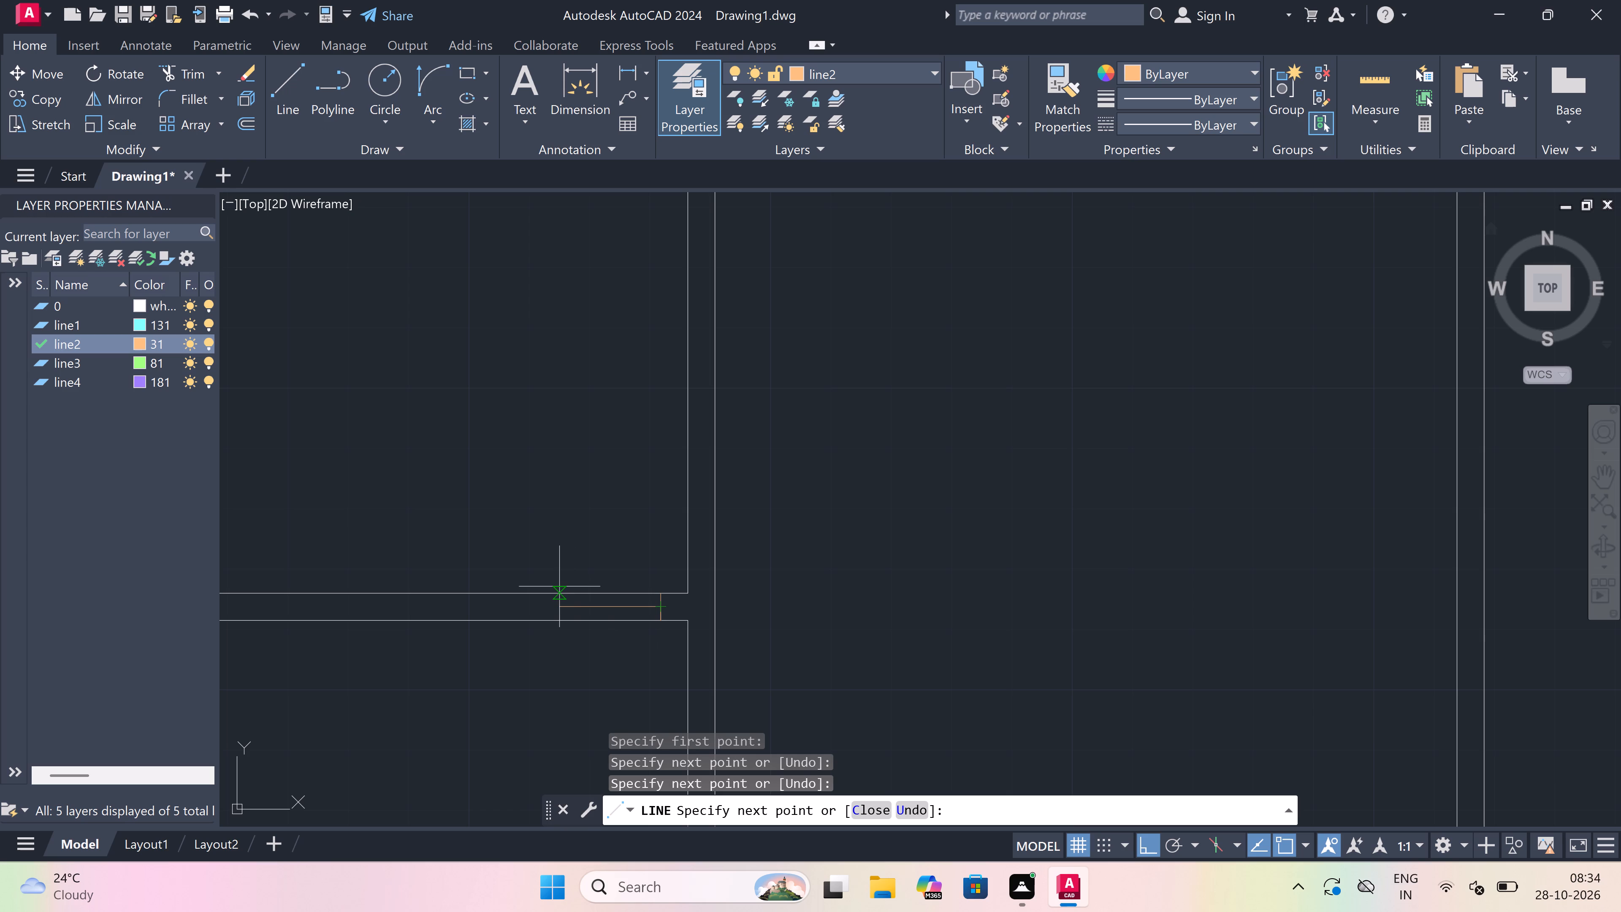
pyautogui.write('2"')
pyautogui.press('space')
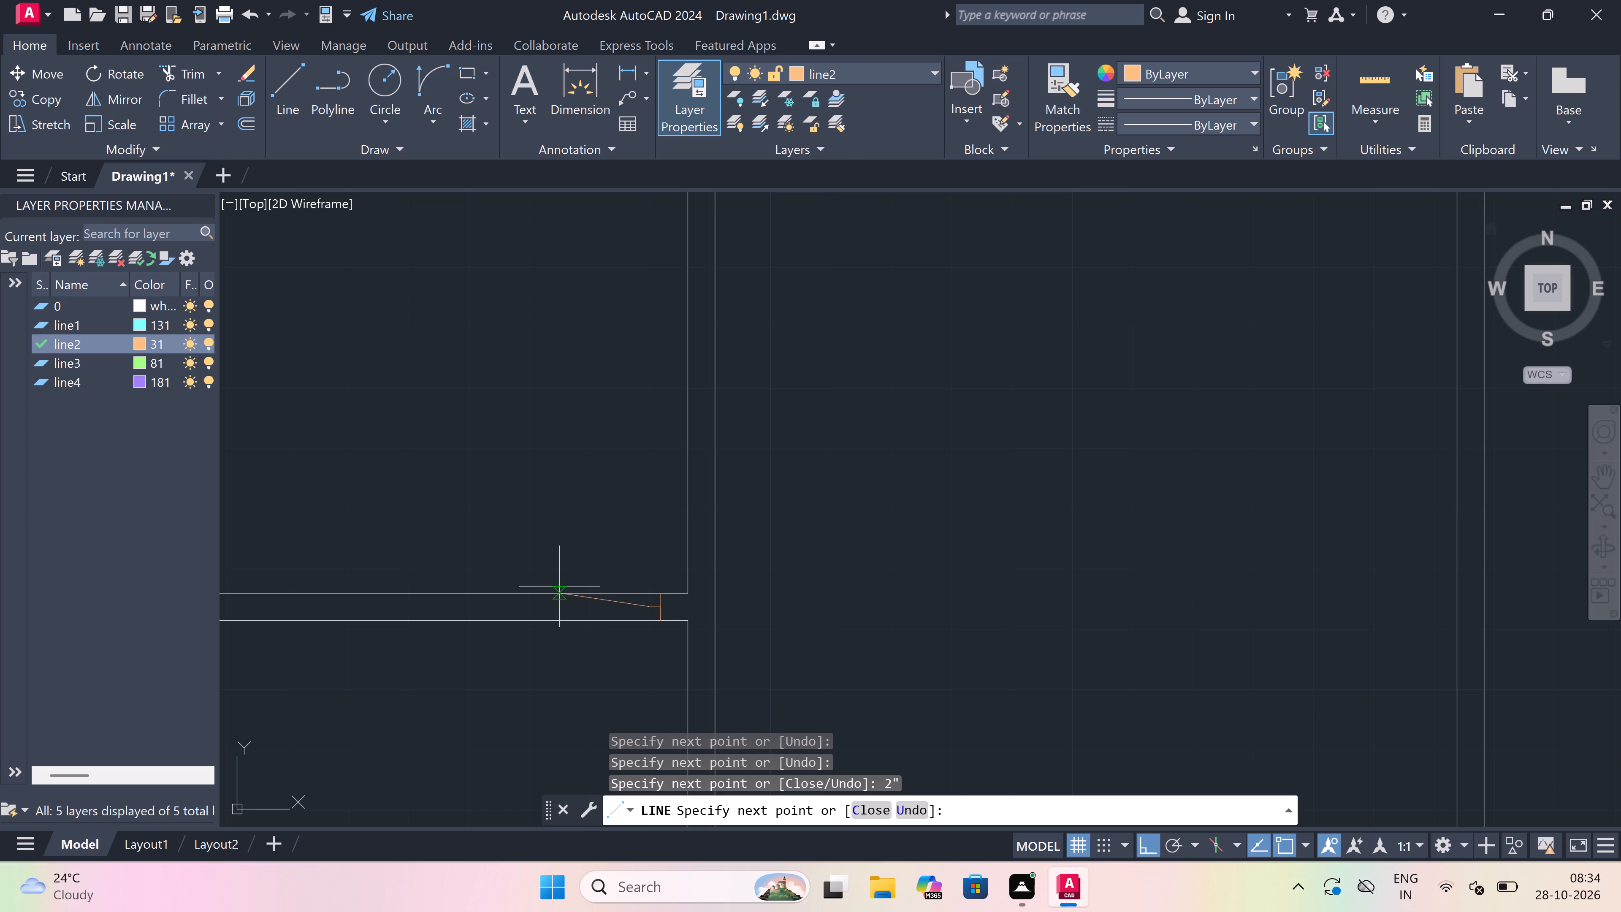
pyautogui.write("3'")
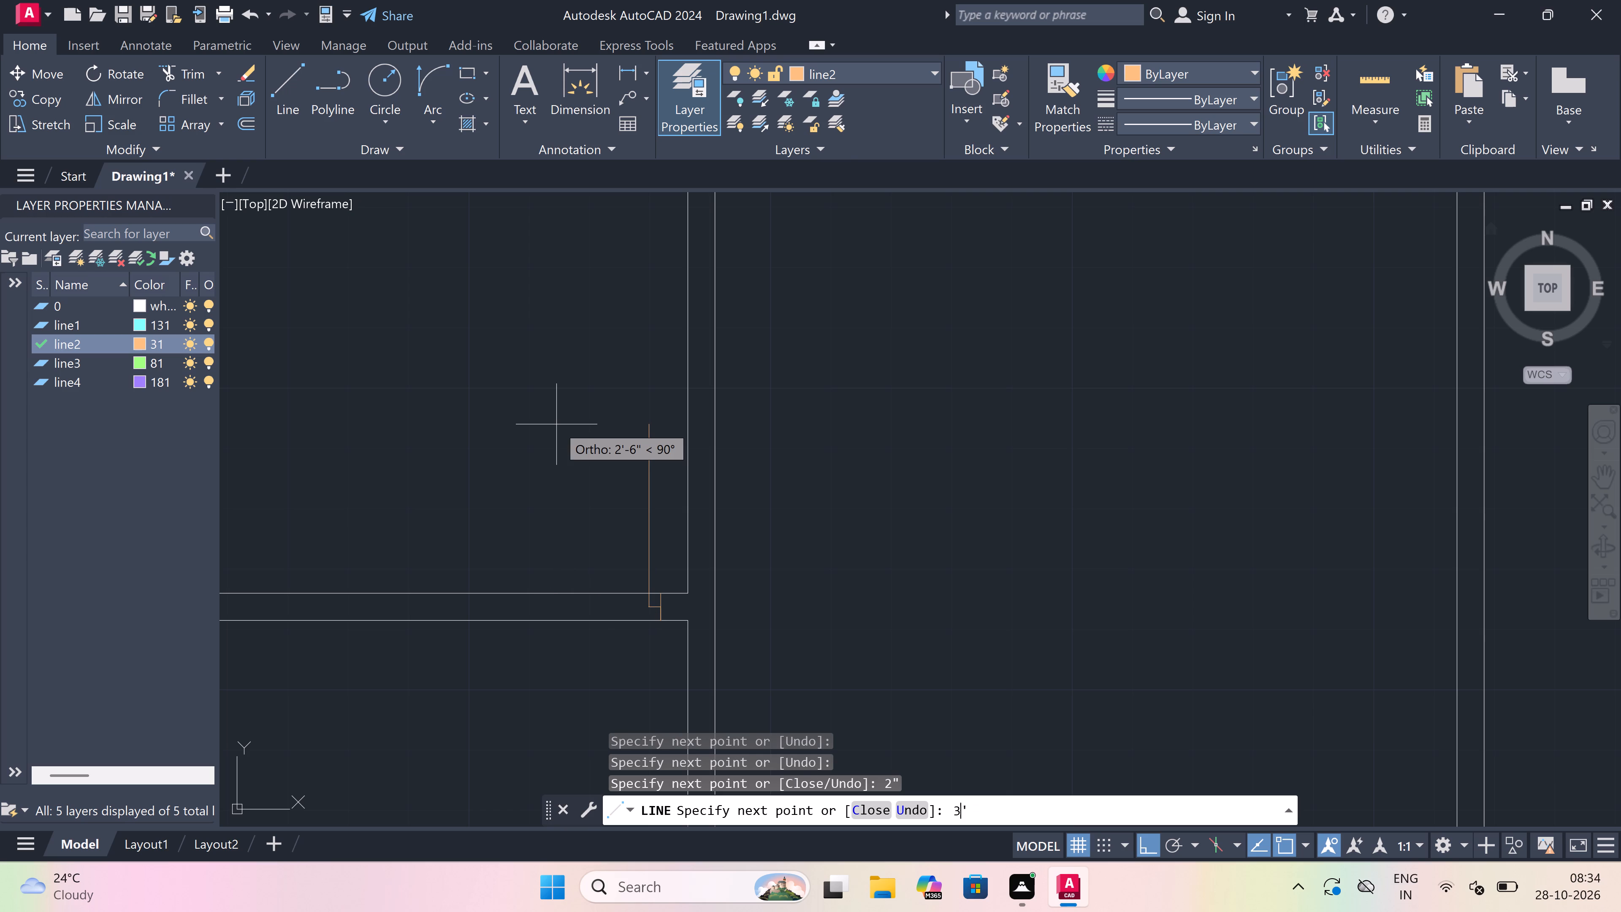
pyautogui.press('space')
pyautogui.press('Escape')
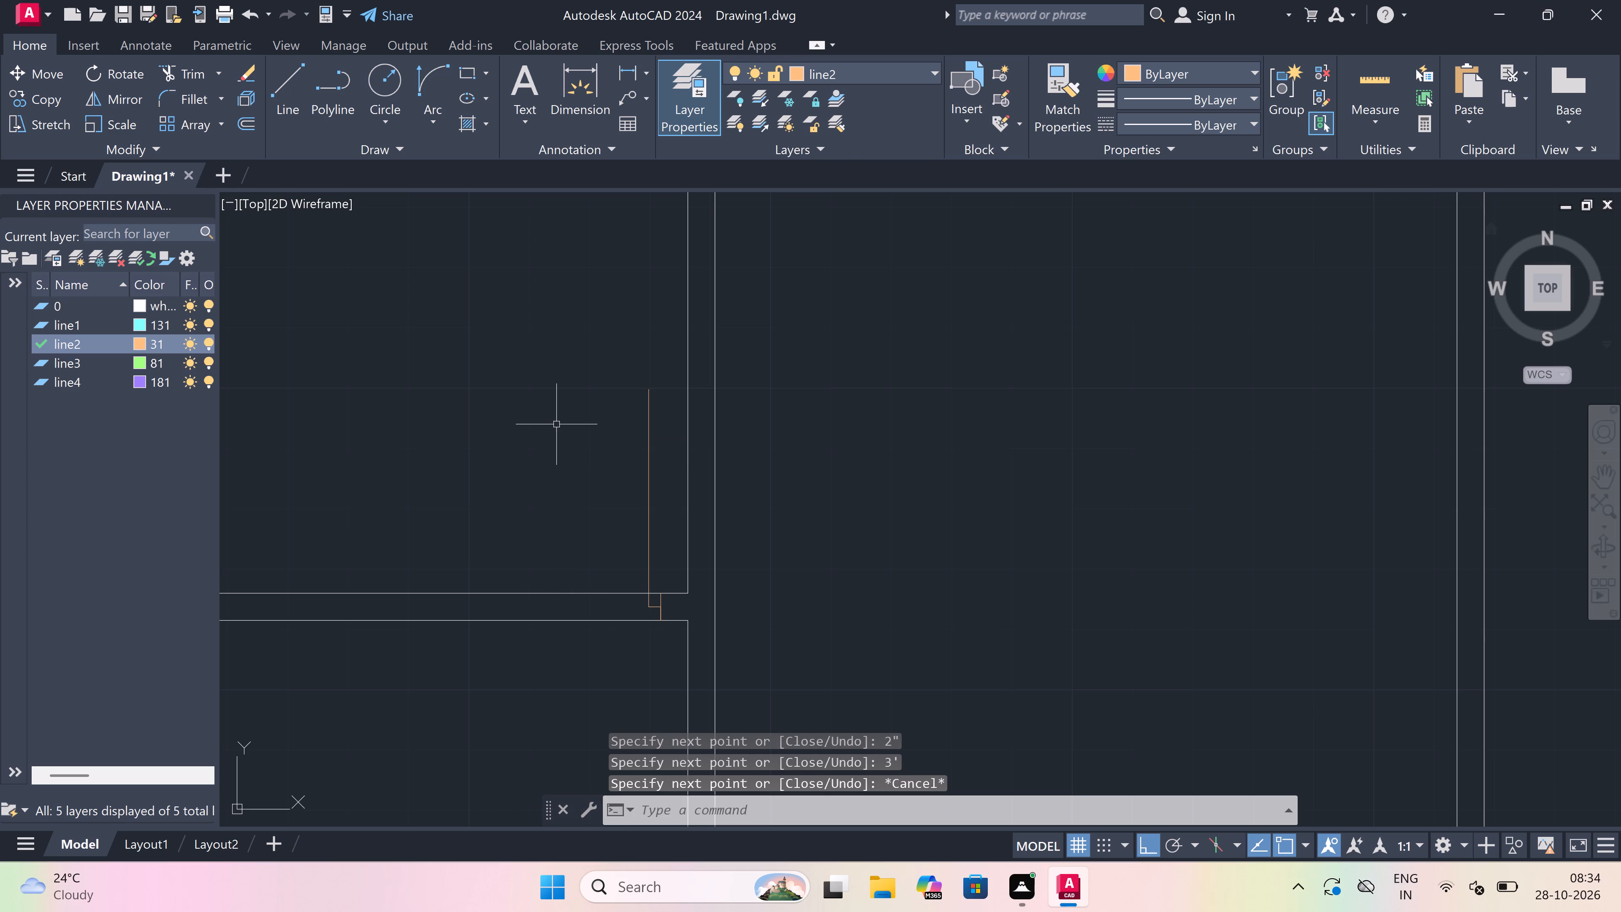
# Draw the second jamb line across the same south wall, west of the leaf, with a 2" stub from its midpoint toward the leaf.
pyautogui.press('space')
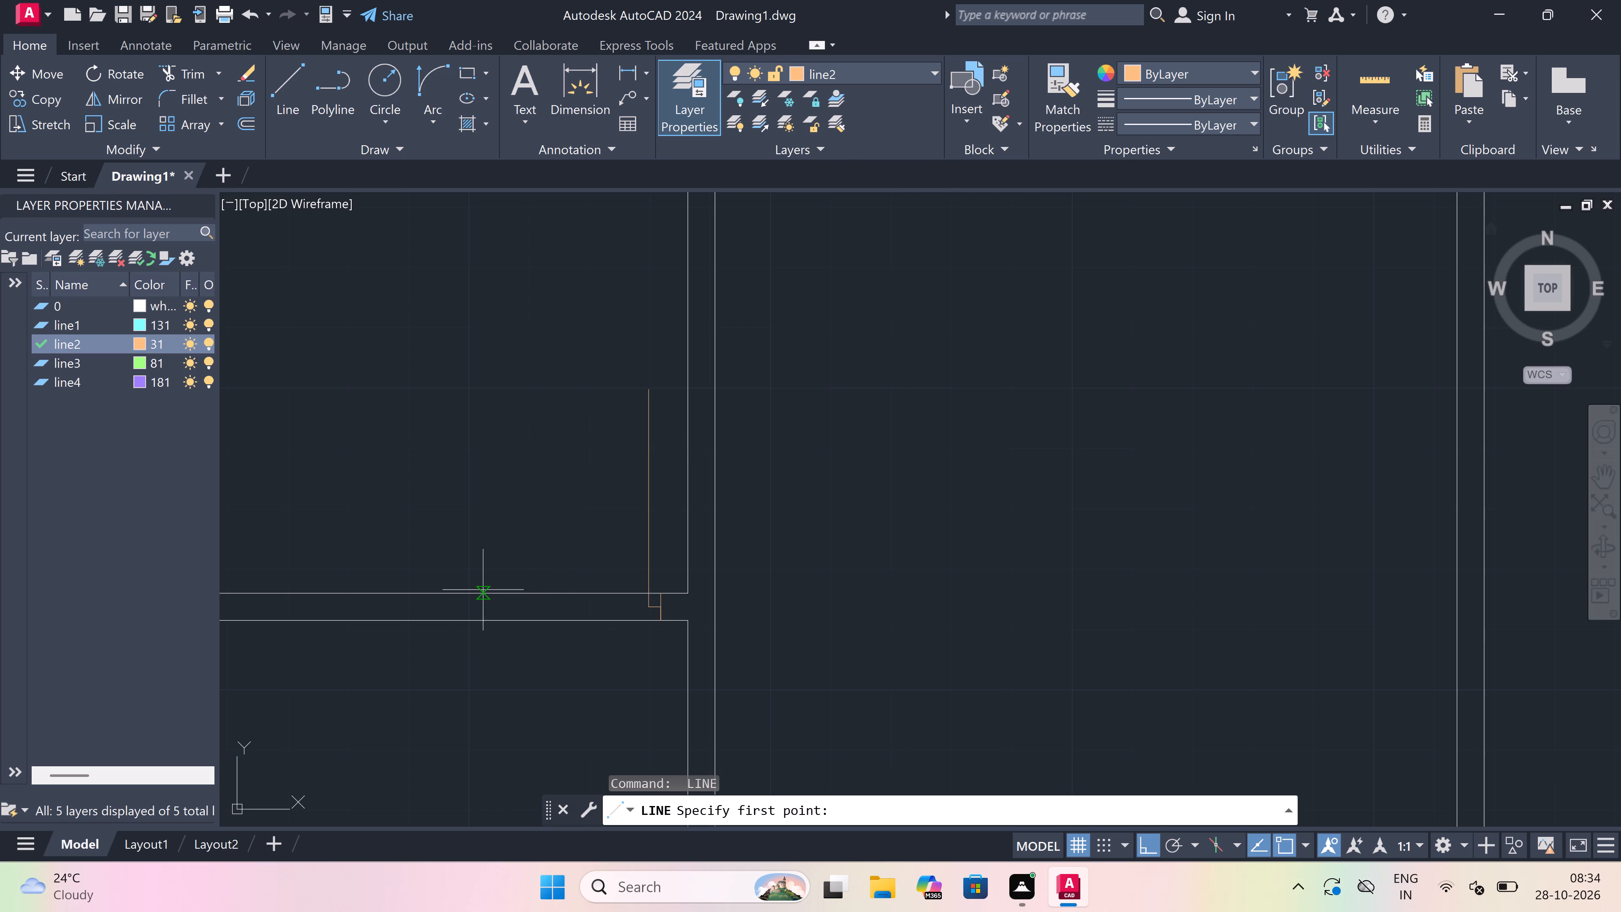
pyautogui.click(483, 590)
pyautogui.click(480, 621)
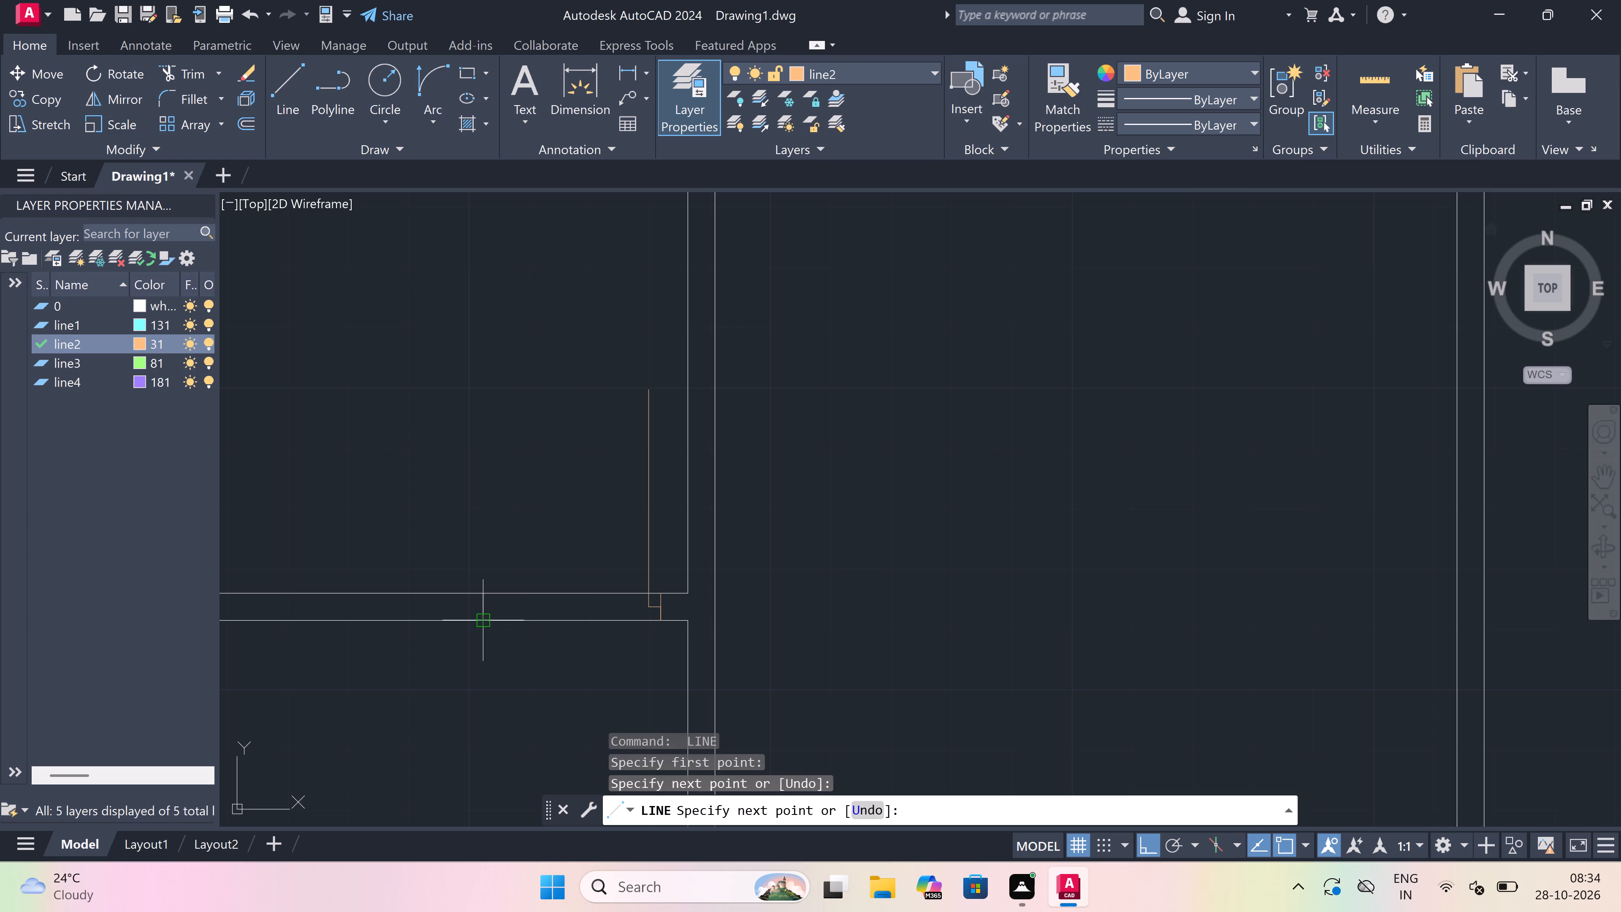
pyautogui.click(480, 608)
pyautogui.scroll(2, 481, 604)
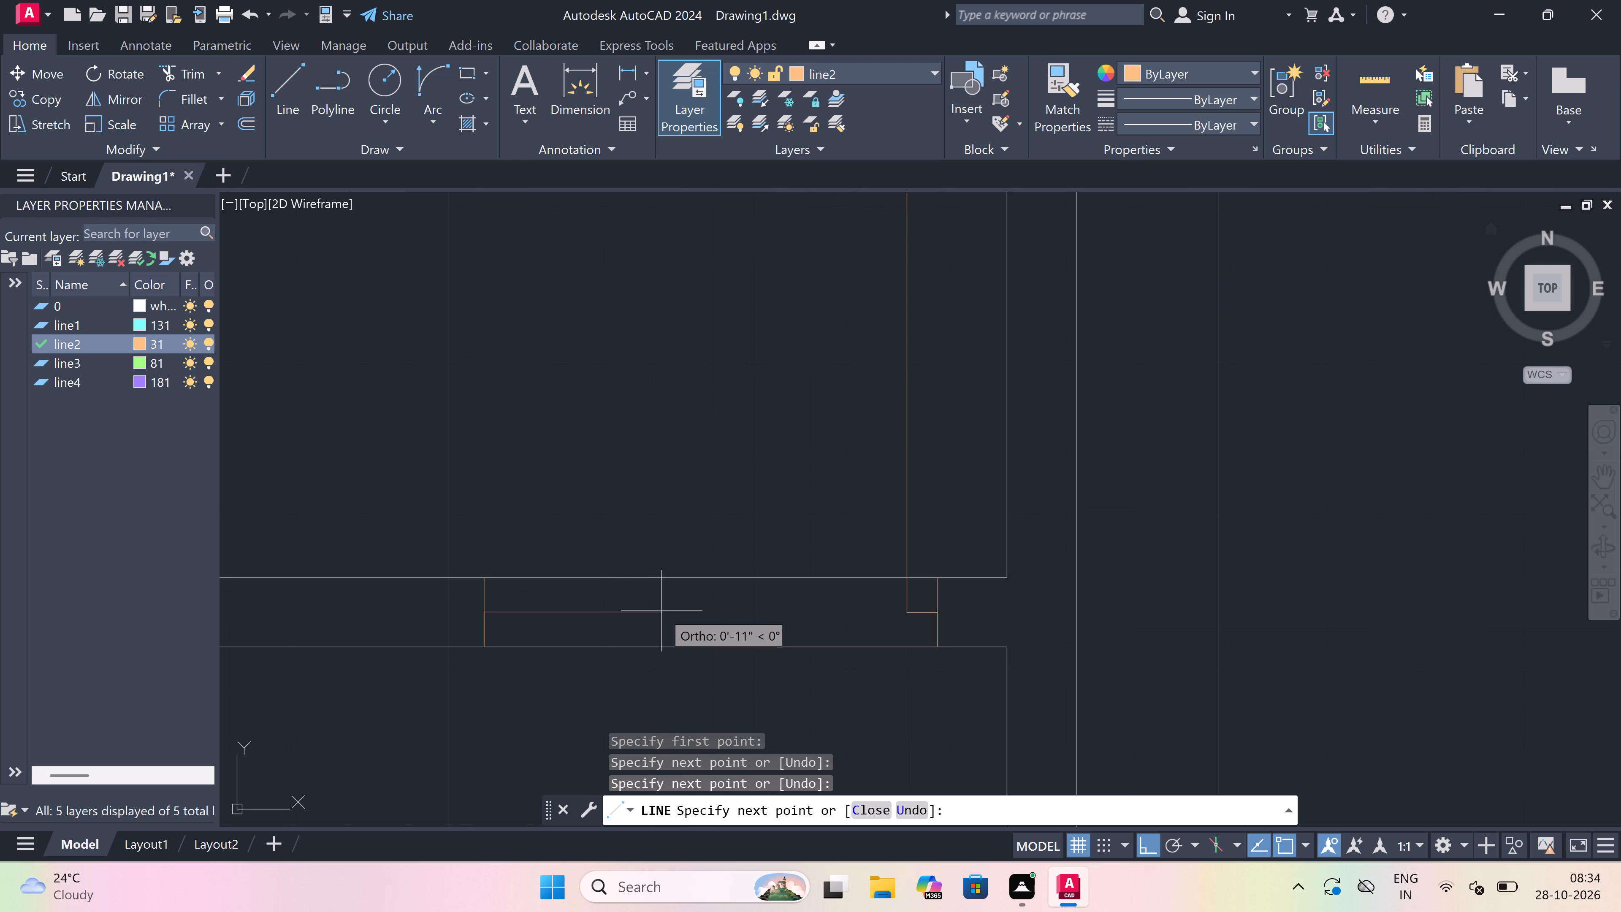
pyautogui.write('2"')
pyautogui.press('space')
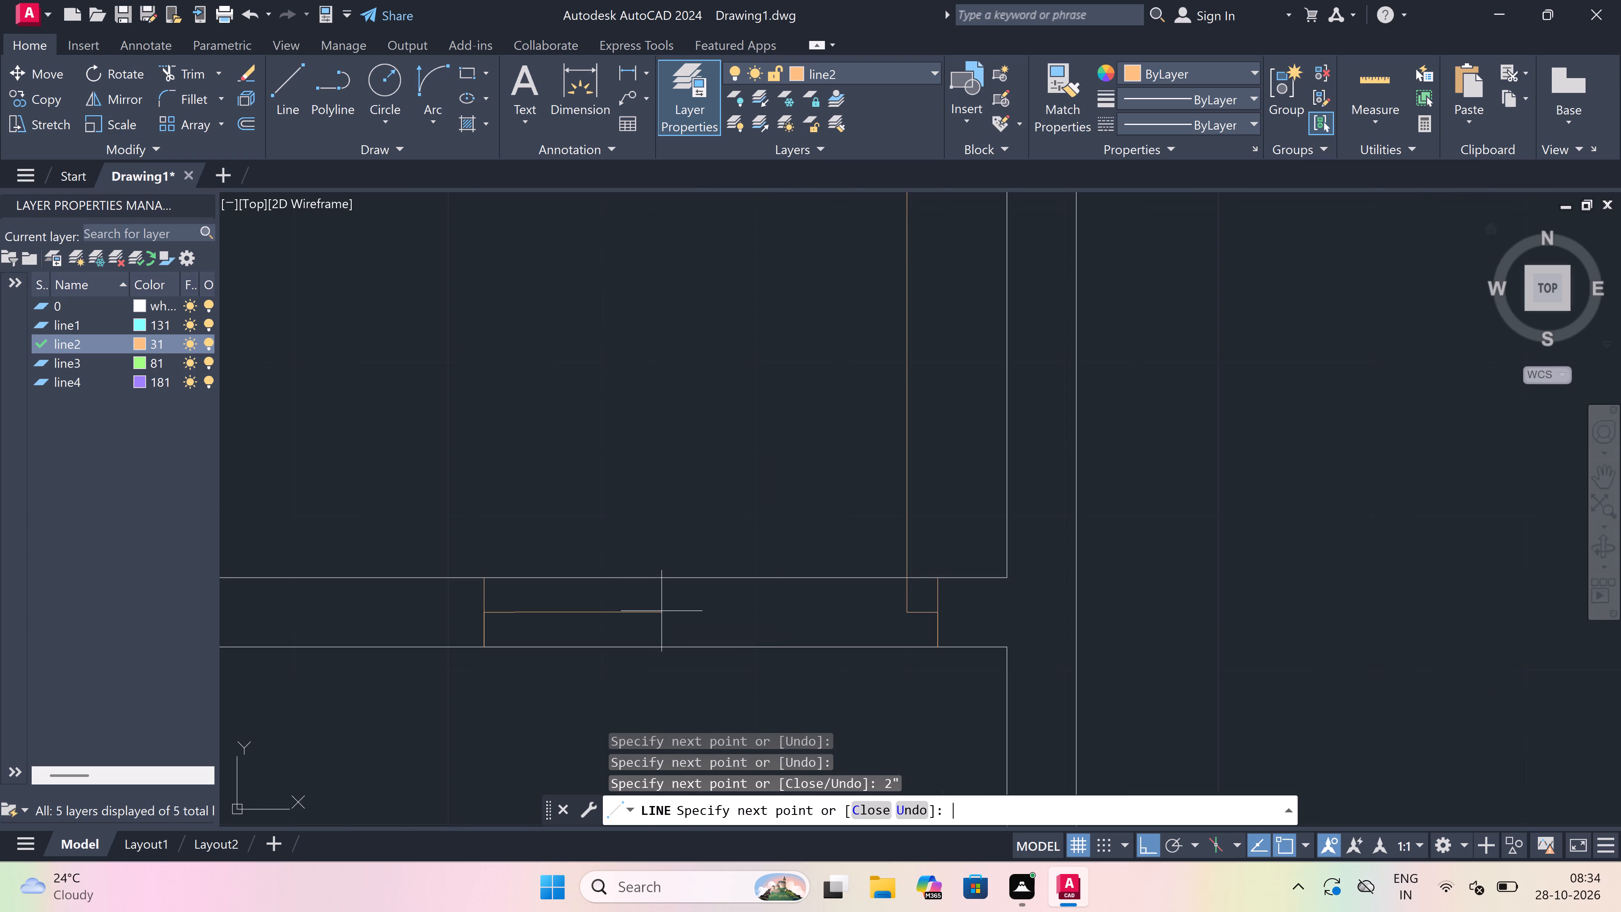
pyautogui.press('Escape')
# Draw the swing arc from the 3' leaf's free end to the west stub's end, with a westward start direction.
pyautogui.scroll(-3, 661, 611)
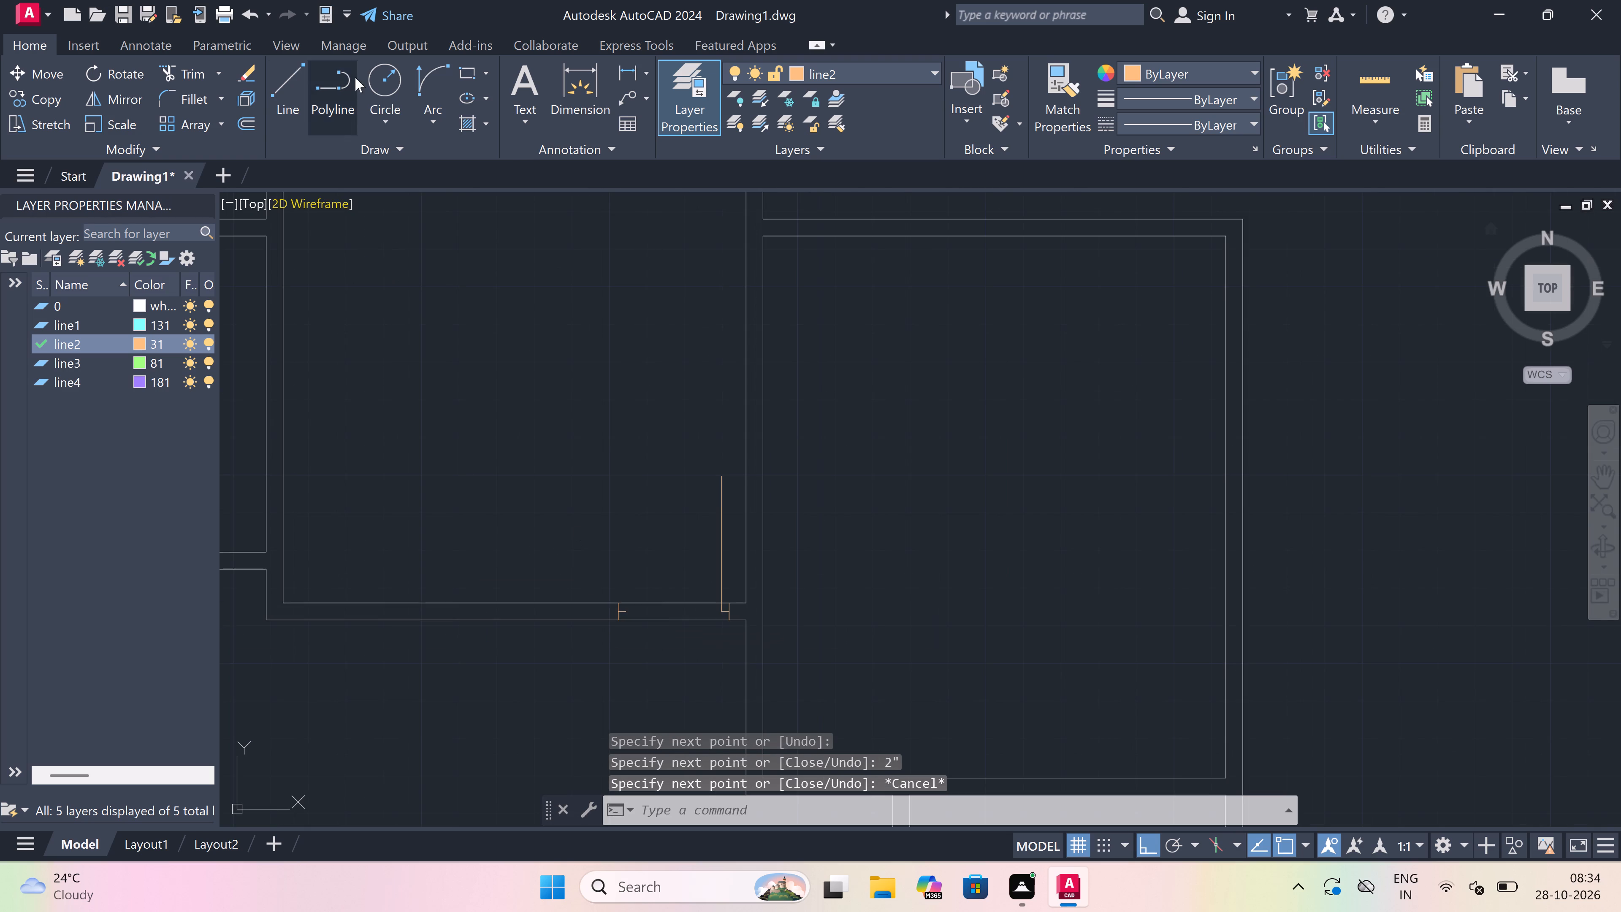
pyautogui.click(429, 76)
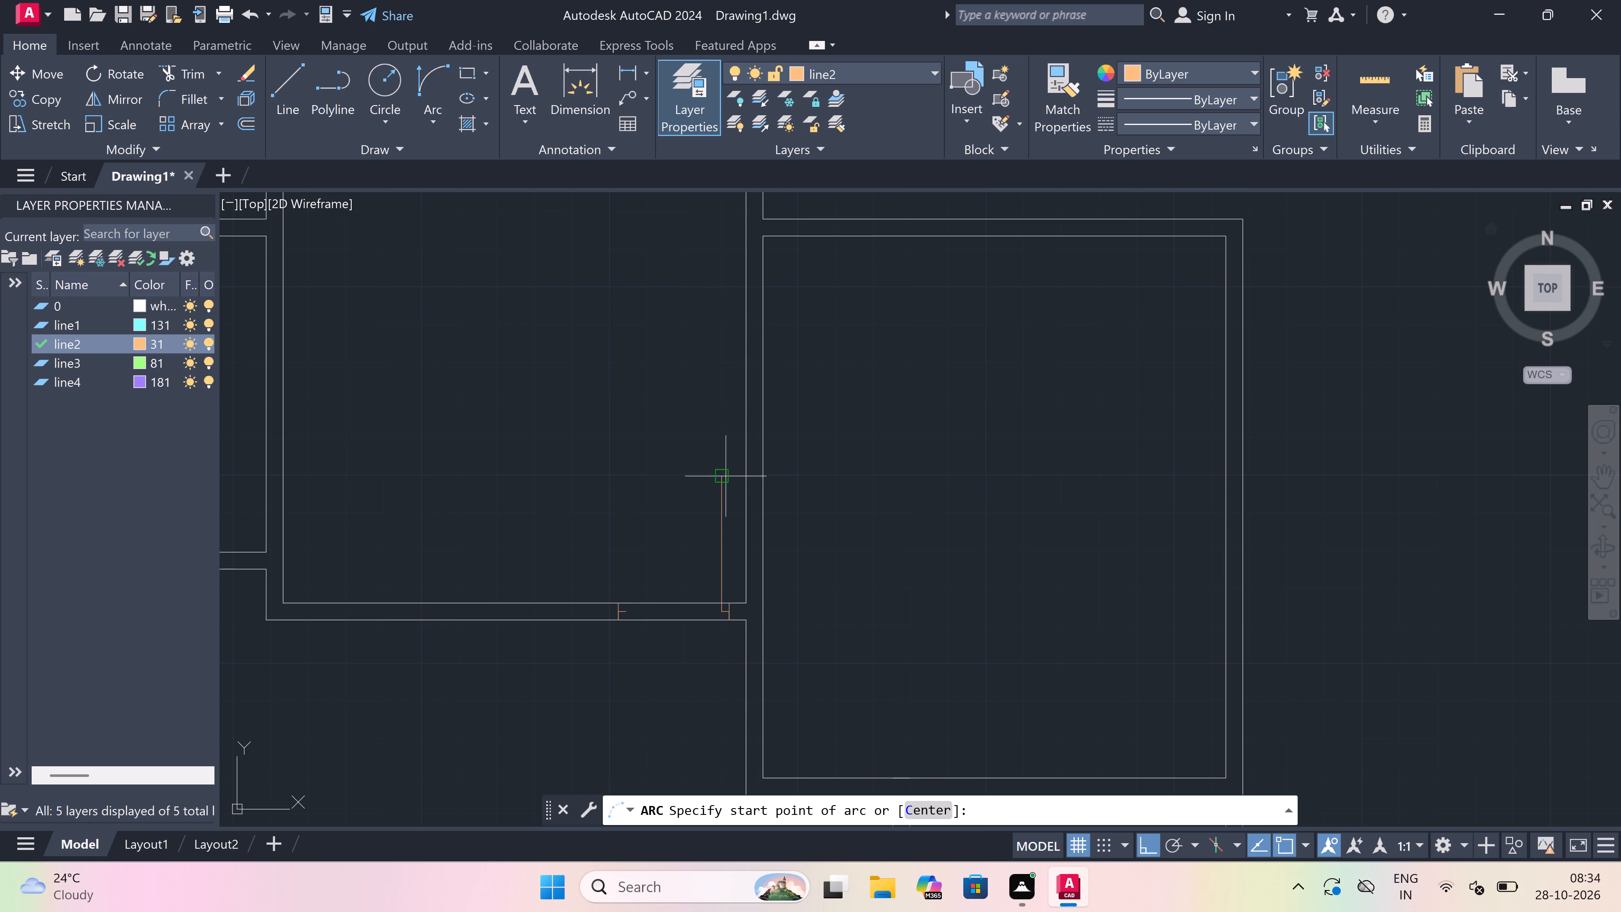
pyautogui.moveTo(726, 477); pyautogui.dragTo(690, 523)
pyautogui.scroll(2, 606, 581)
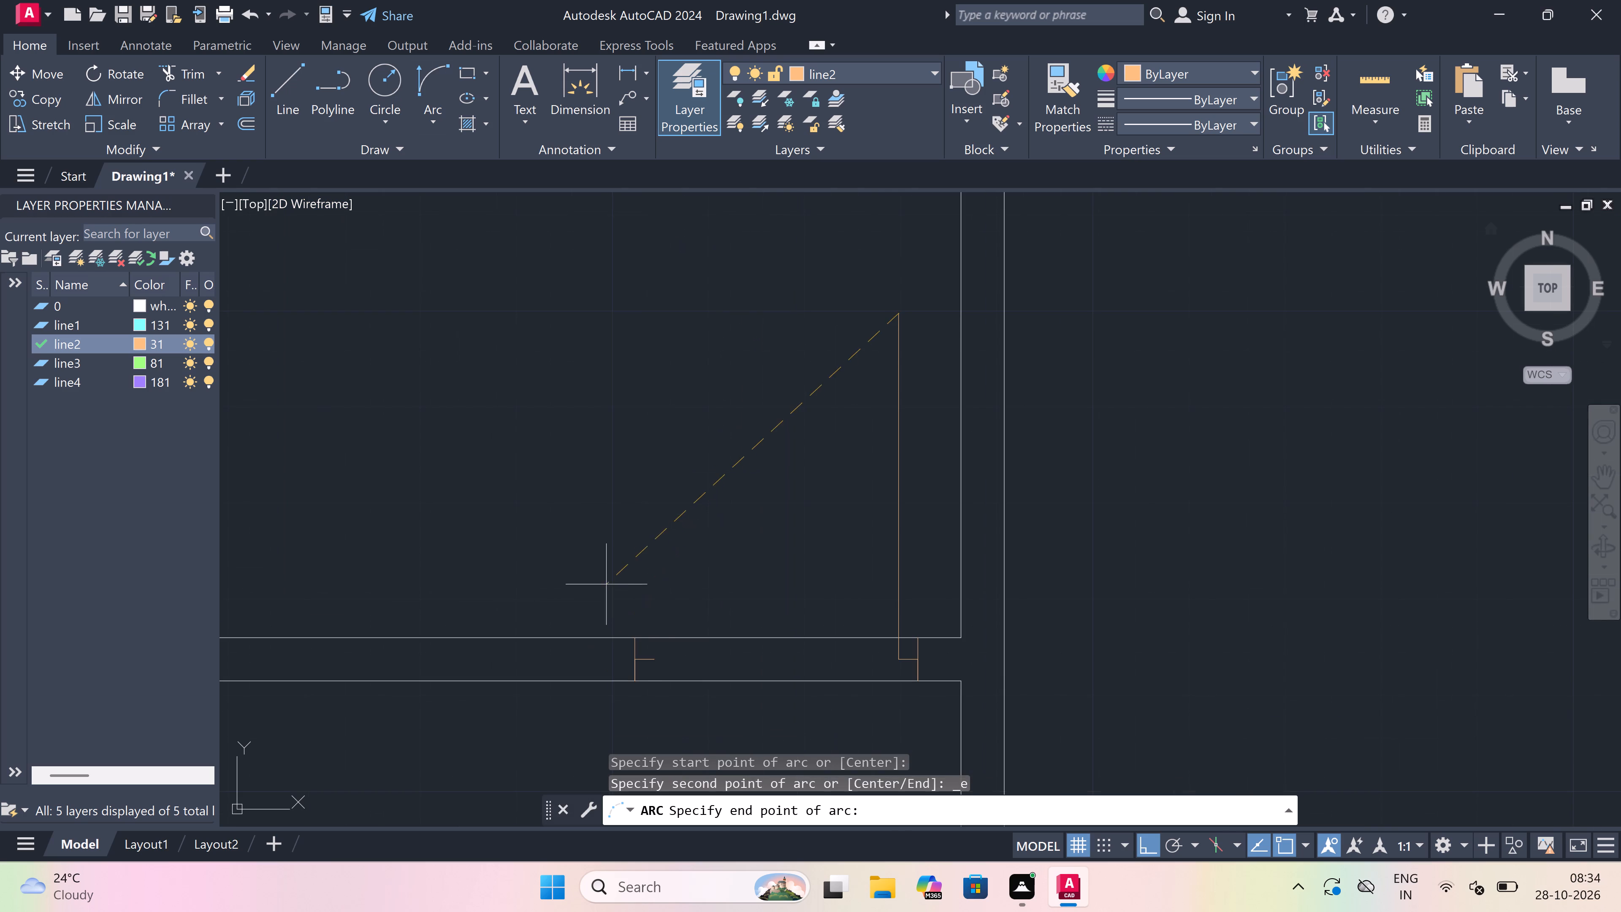
pyautogui.click(655, 661)
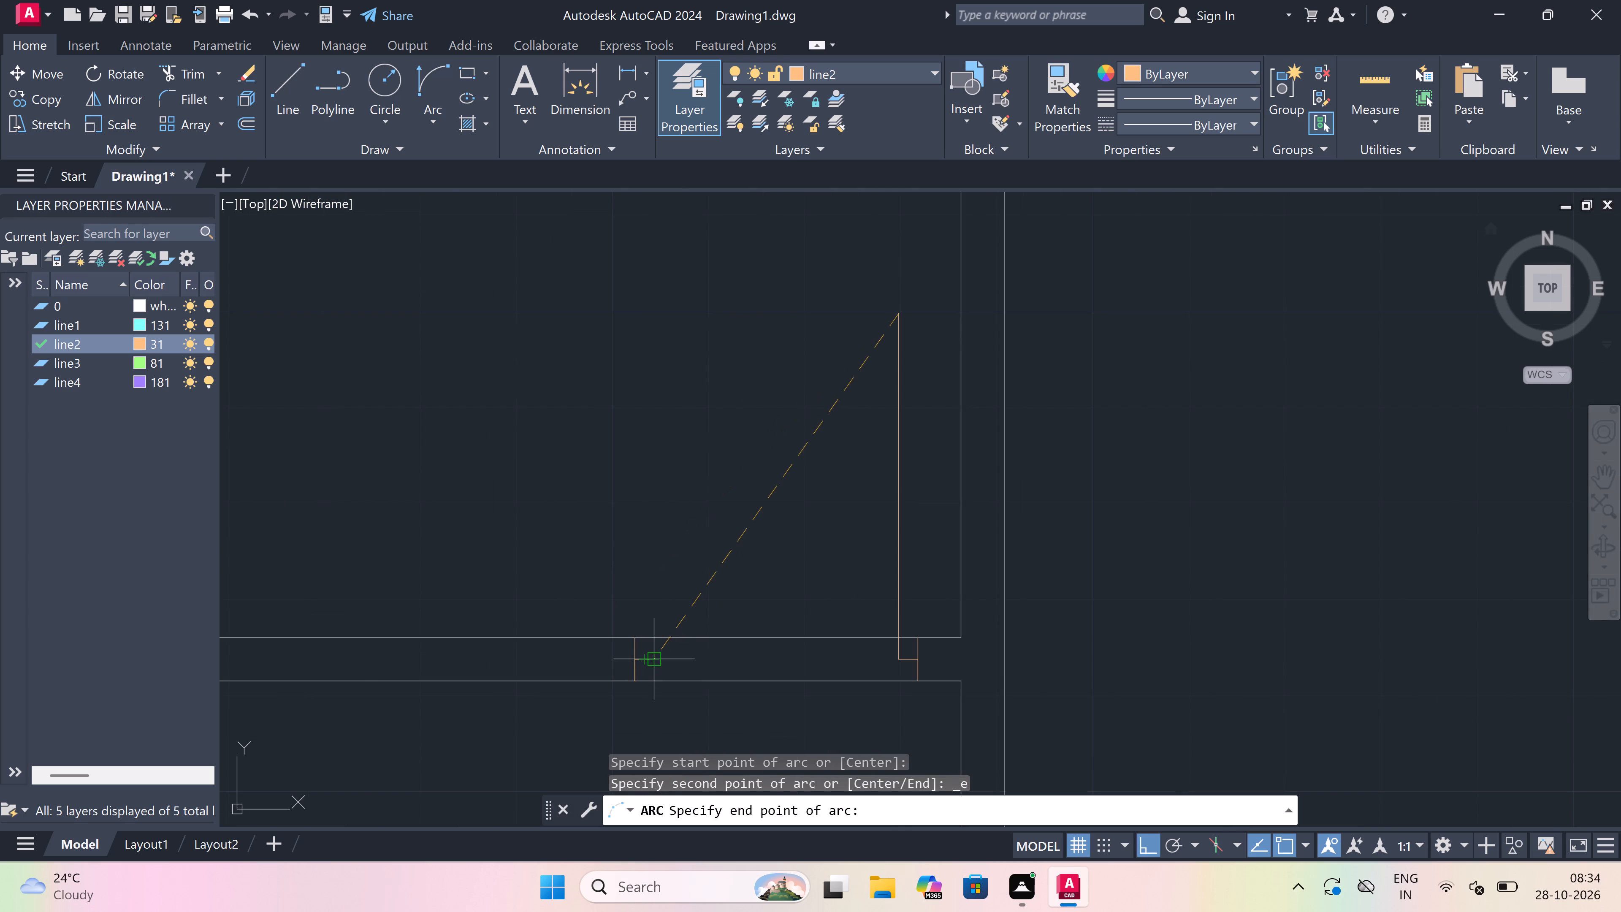
pyautogui.scroll(-2, 656, 660)
pyautogui.click(583, 541)
# Trim both lines of the projecting room's south wall between the jambs to open the doorway.
pyautogui.write('tr')
pyautogui.press('space')
pyautogui.scroll(-2, 770, 651)
pyautogui.scroll(2, 732, 670)
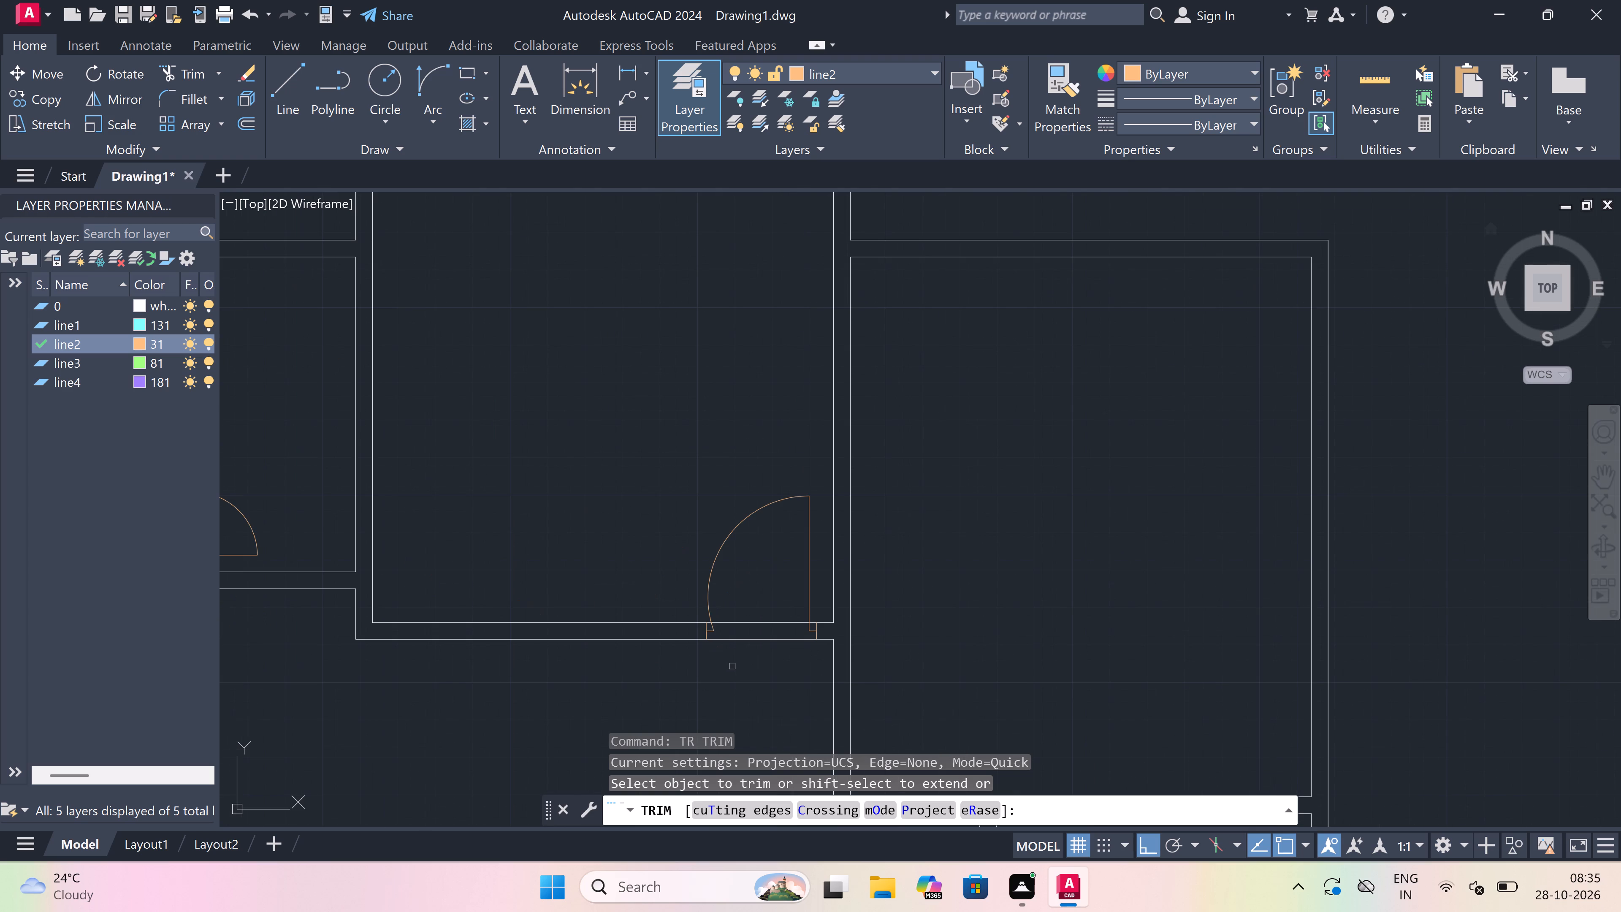
pyautogui.moveTo(753, 603); pyautogui.dragTo(753, 610)
pyautogui.click(753, 702)
pyautogui.press('Escape')
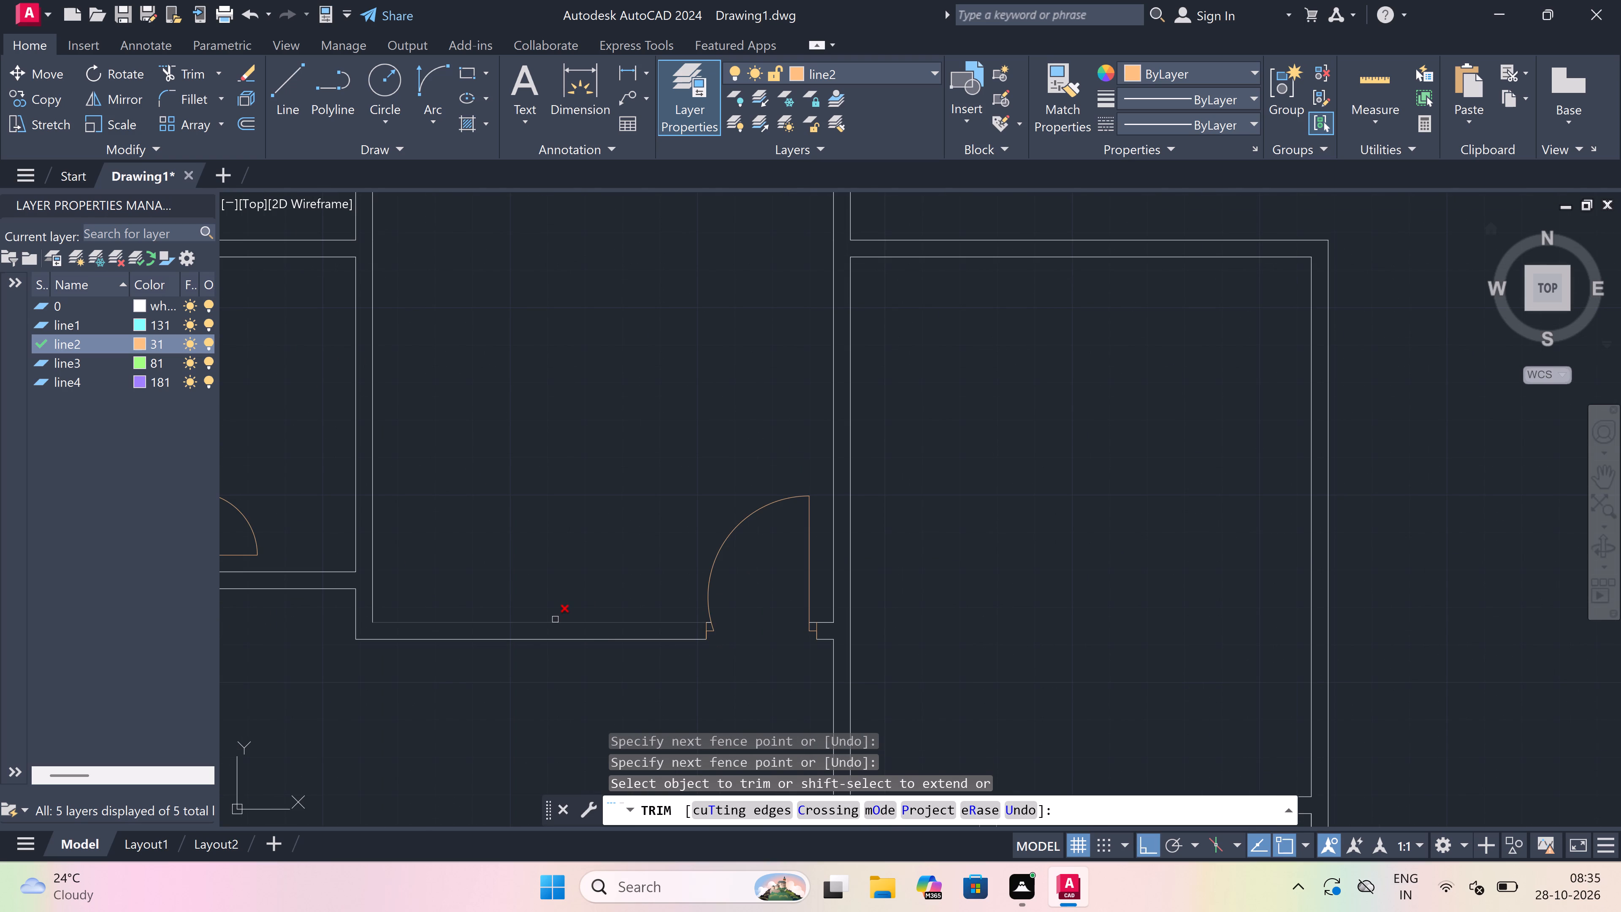
# Draw a jamb line across the northeast room's north wall, close to where it meets the projecting room.
pyautogui.scroll(-4, 551, 551)
pyautogui.scroll(2, 583, 561)
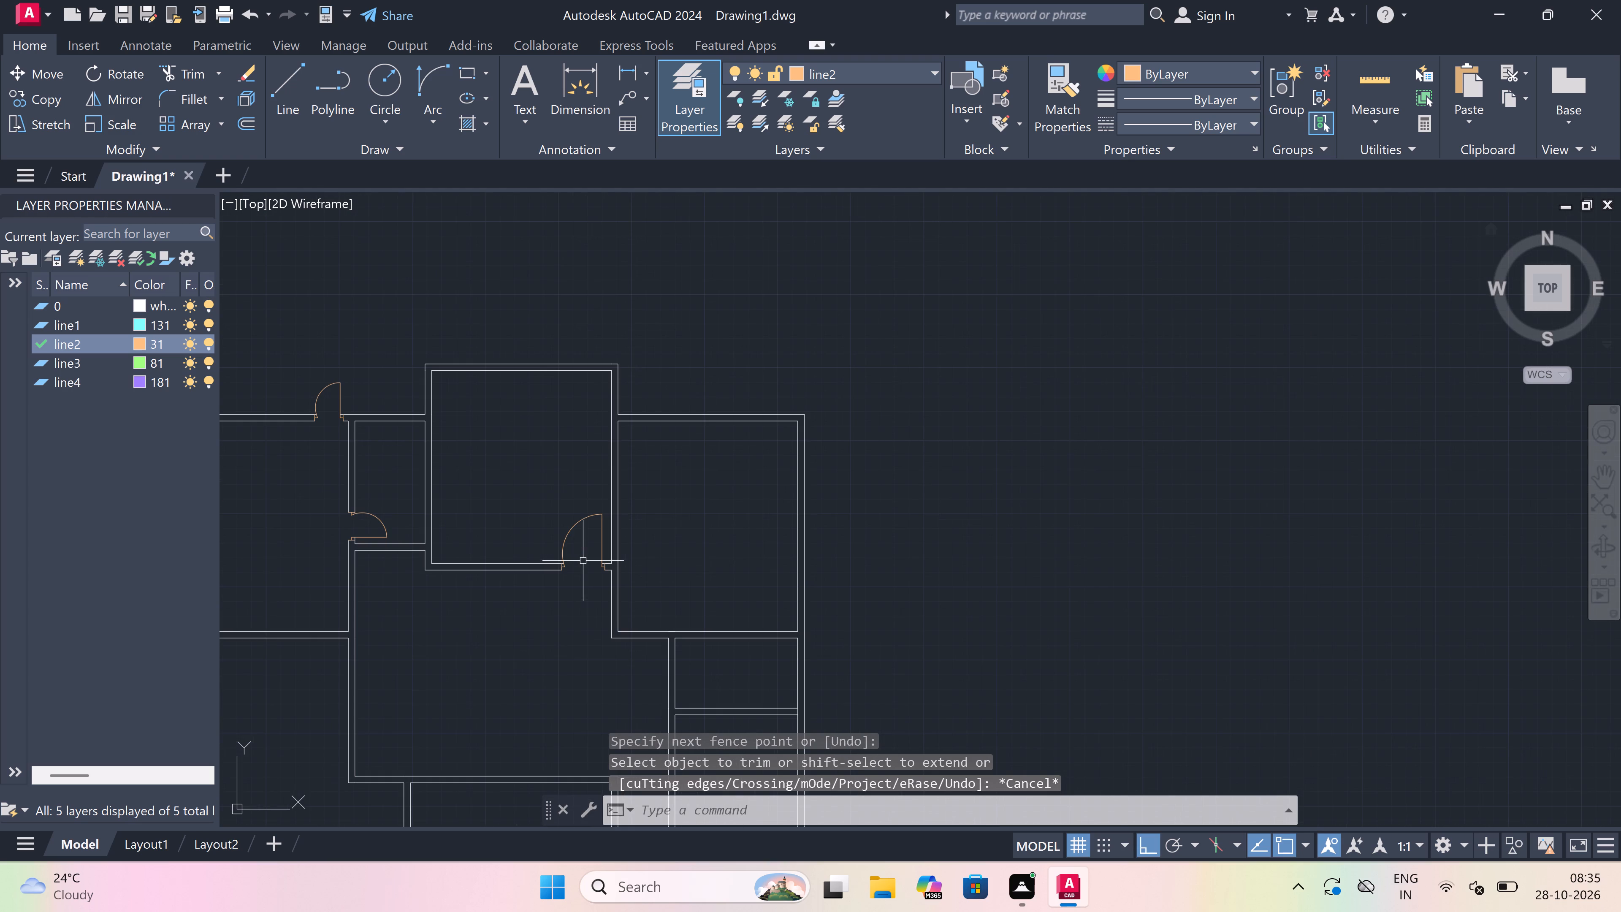
pyautogui.press('l')
pyautogui.press('space')
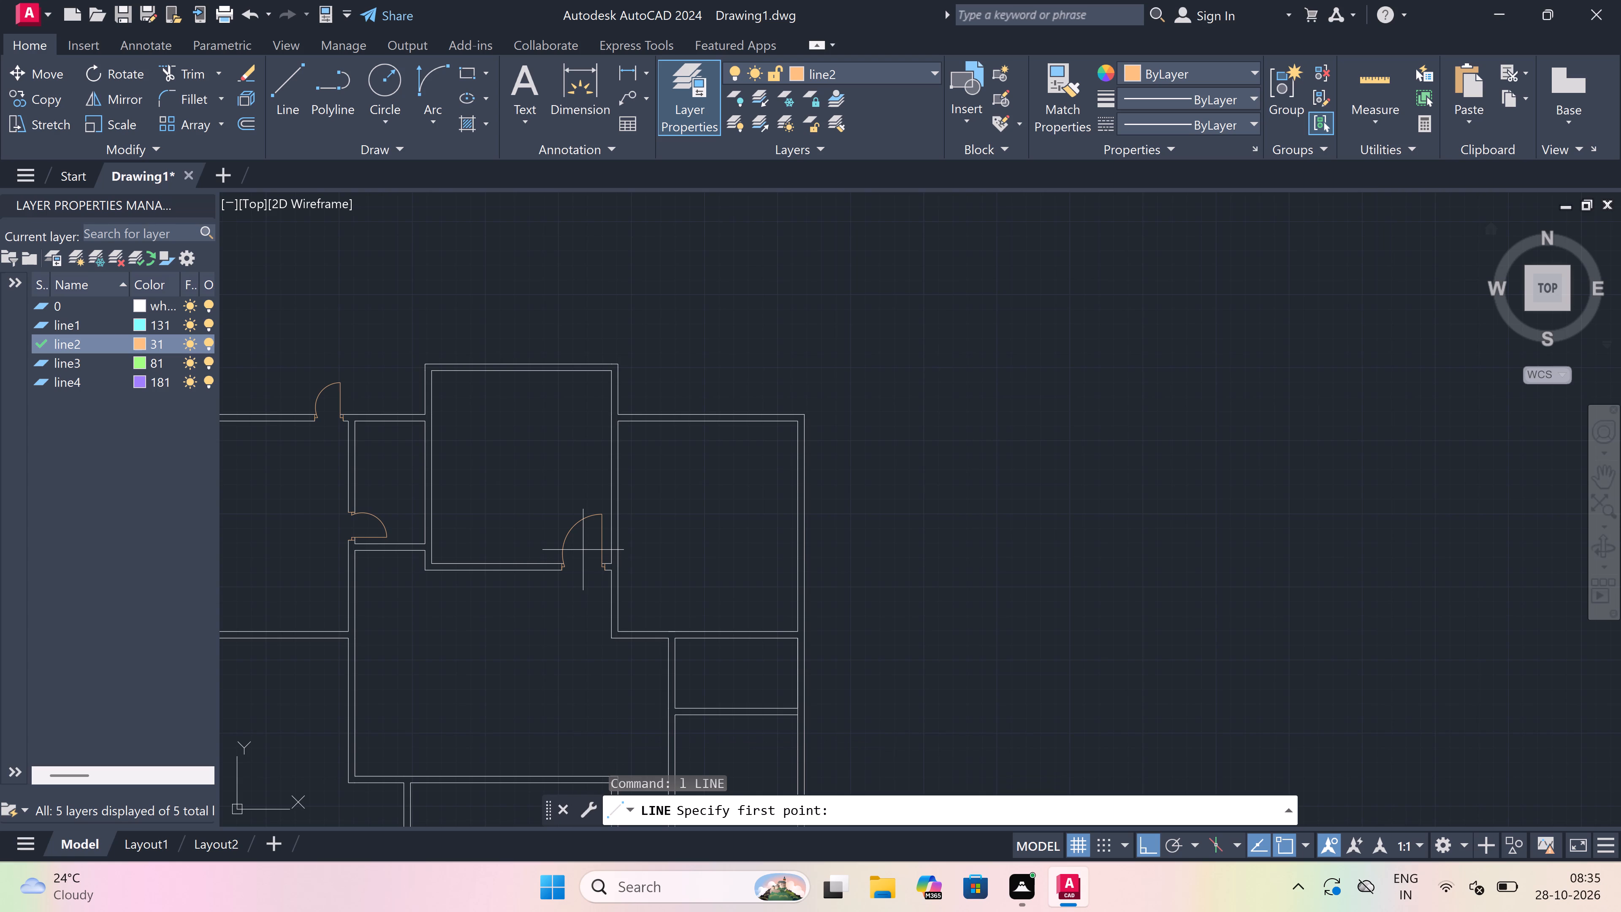
pyautogui.scroll(2, 632, 282)
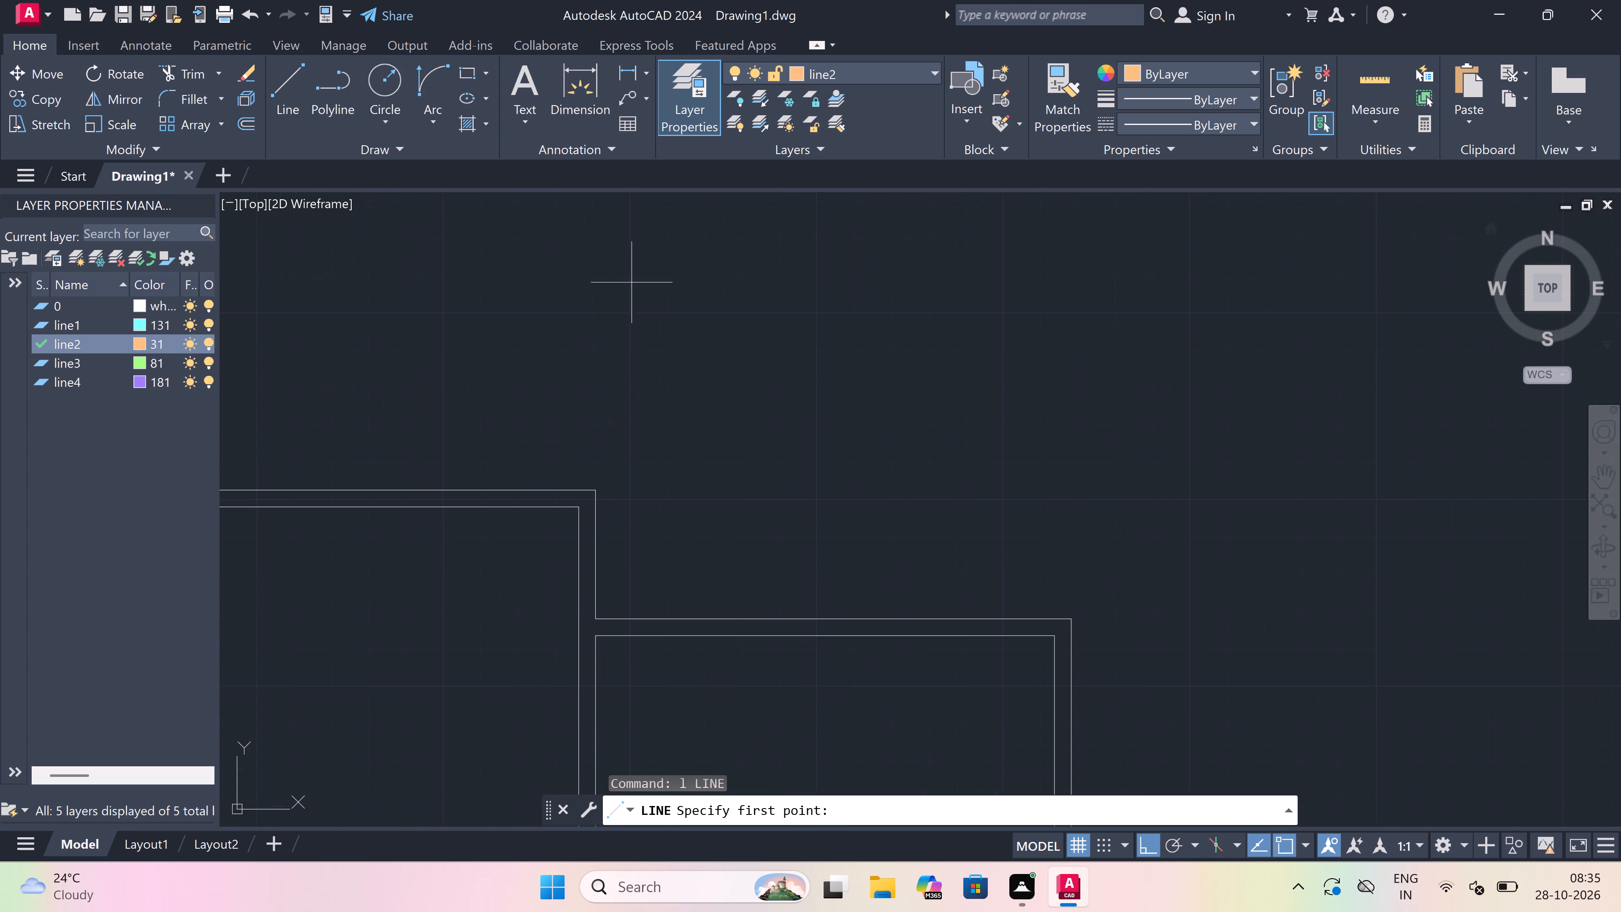
pyautogui.scroll(2, 602, 619)
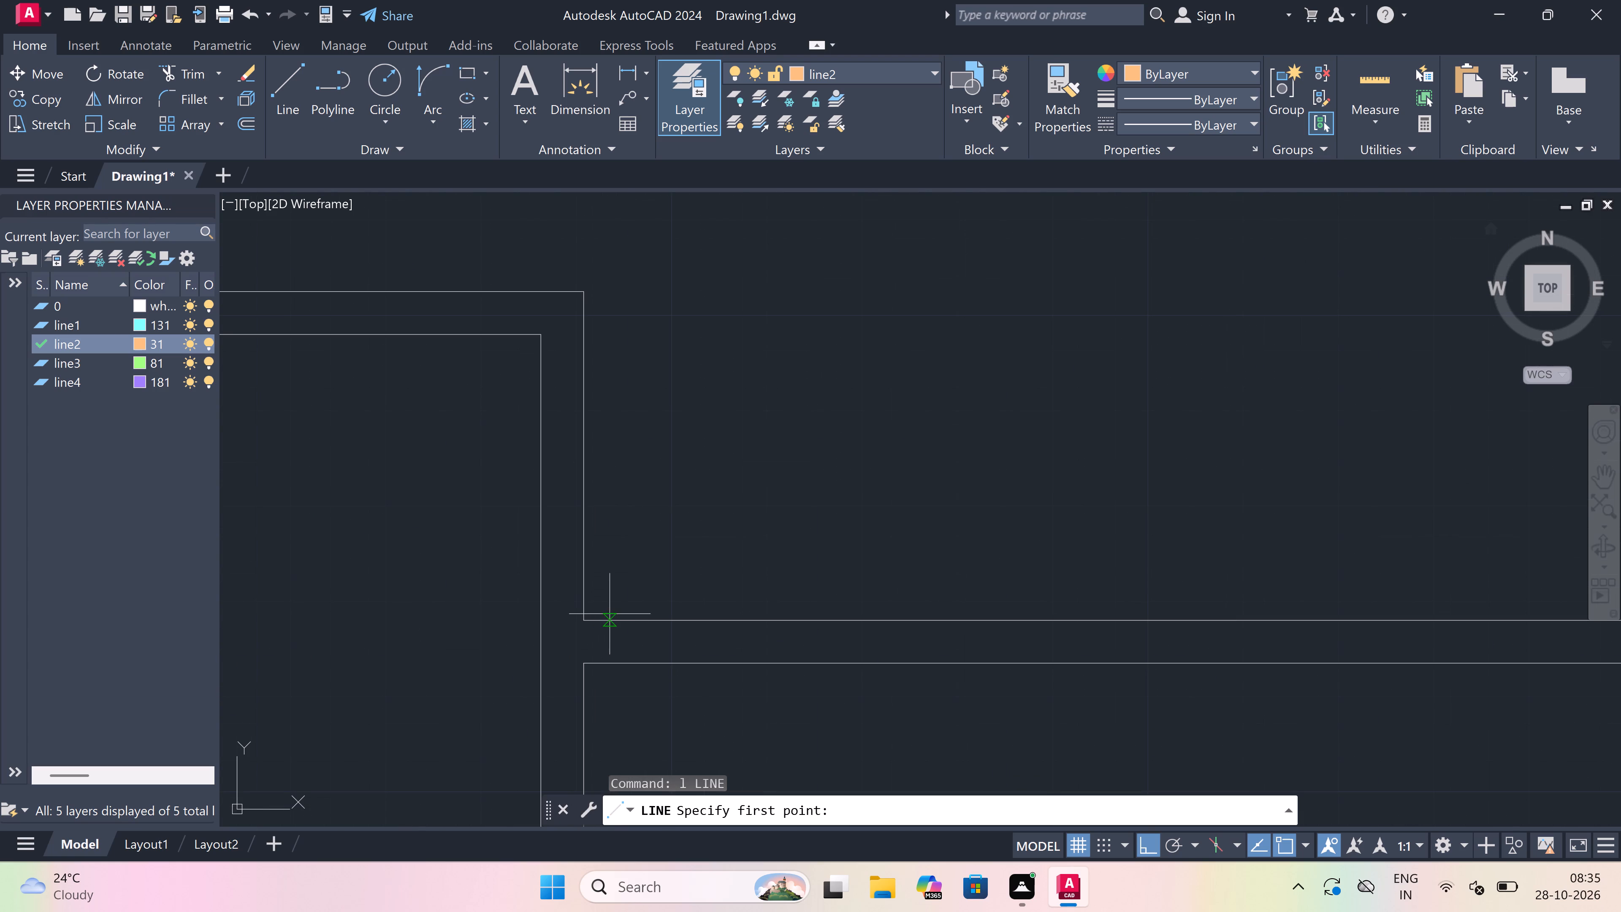
pyautogui.click(618, 619)
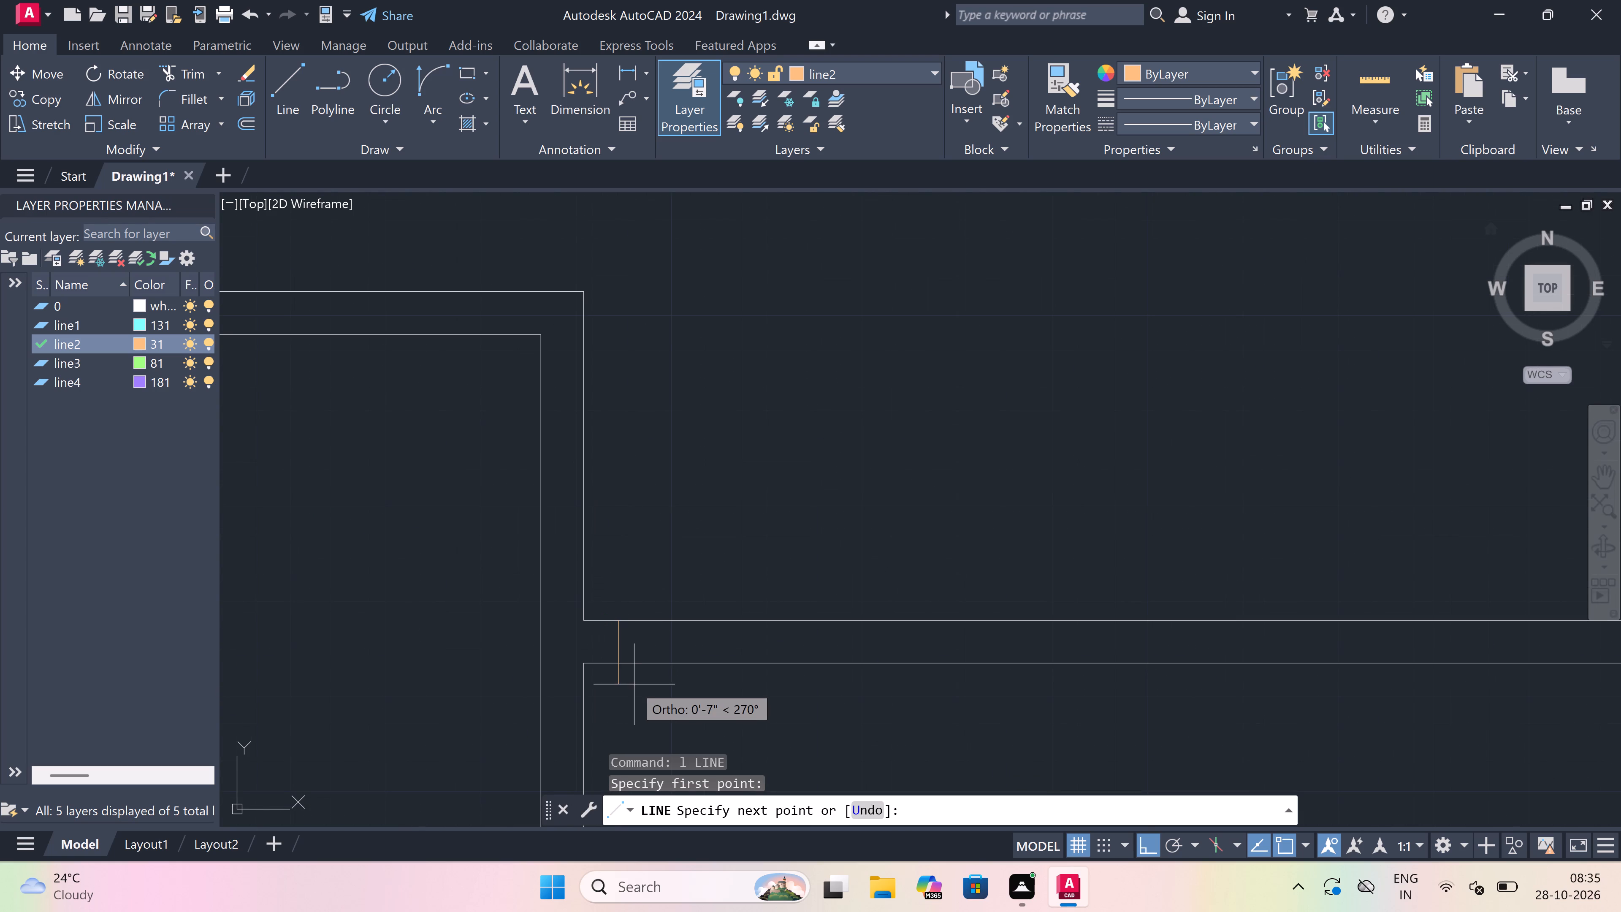
pyautogui.click(617, 659)
pyautogui.moveTo(619, 630); pyautogui.dragTo(645, 639)
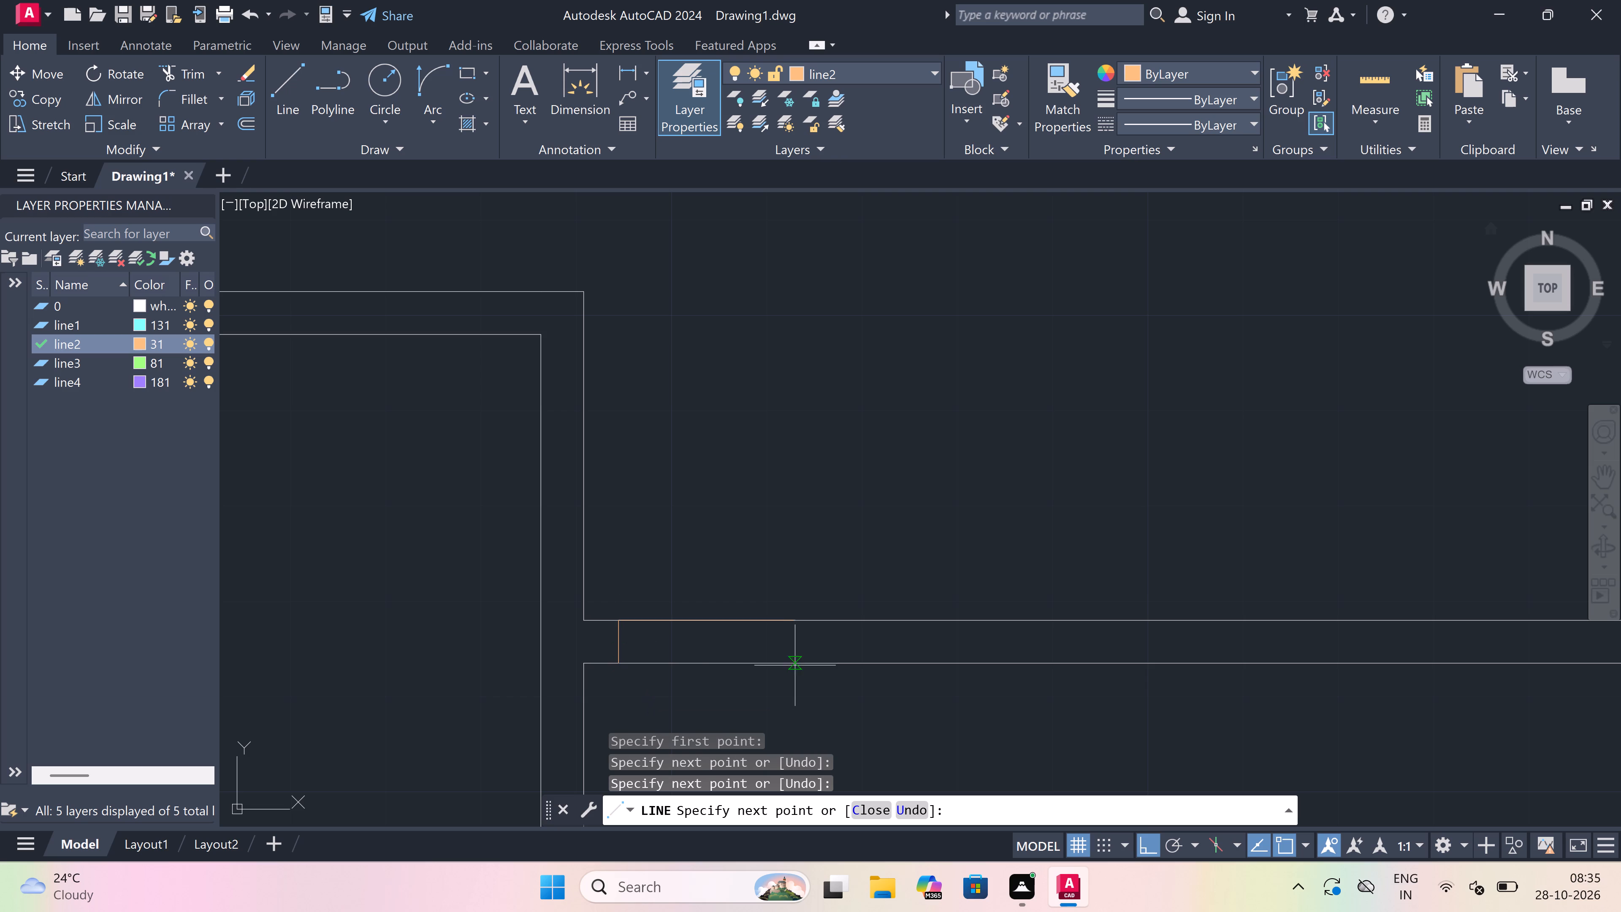
pyautogui.press('Escape')
# From that jamb line's midpoint, draw a 2" eastward stub and a 2' leaf extending up outside the north wall.
pyautogui.press('space')
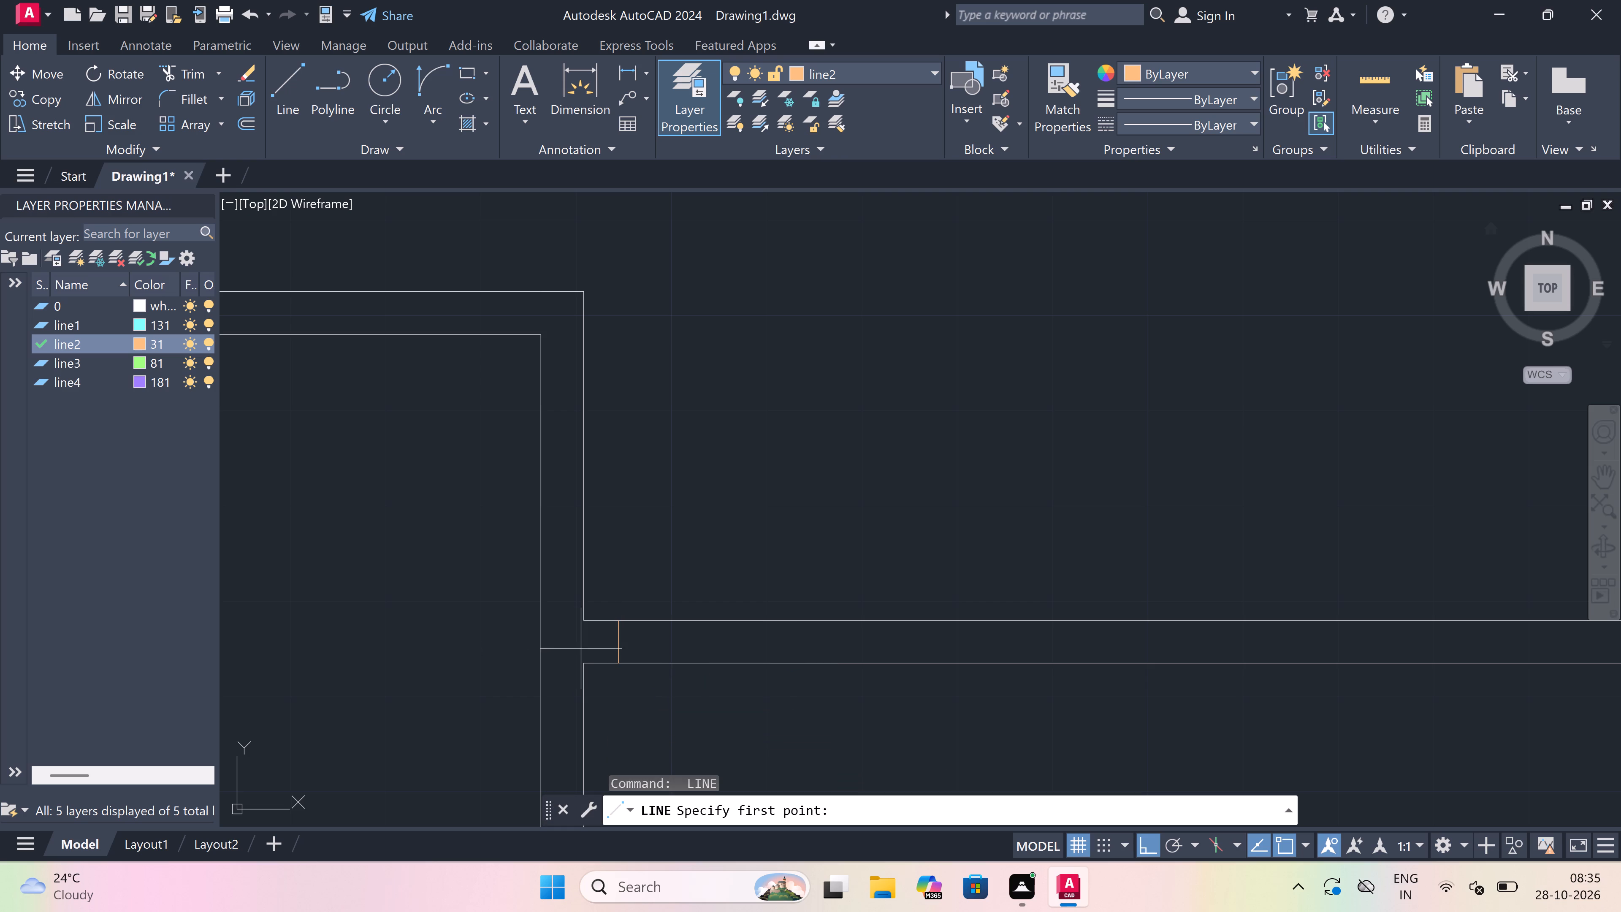
pyautogui.moveTo(625, 645); pyautogui.dragTo(629, 644)
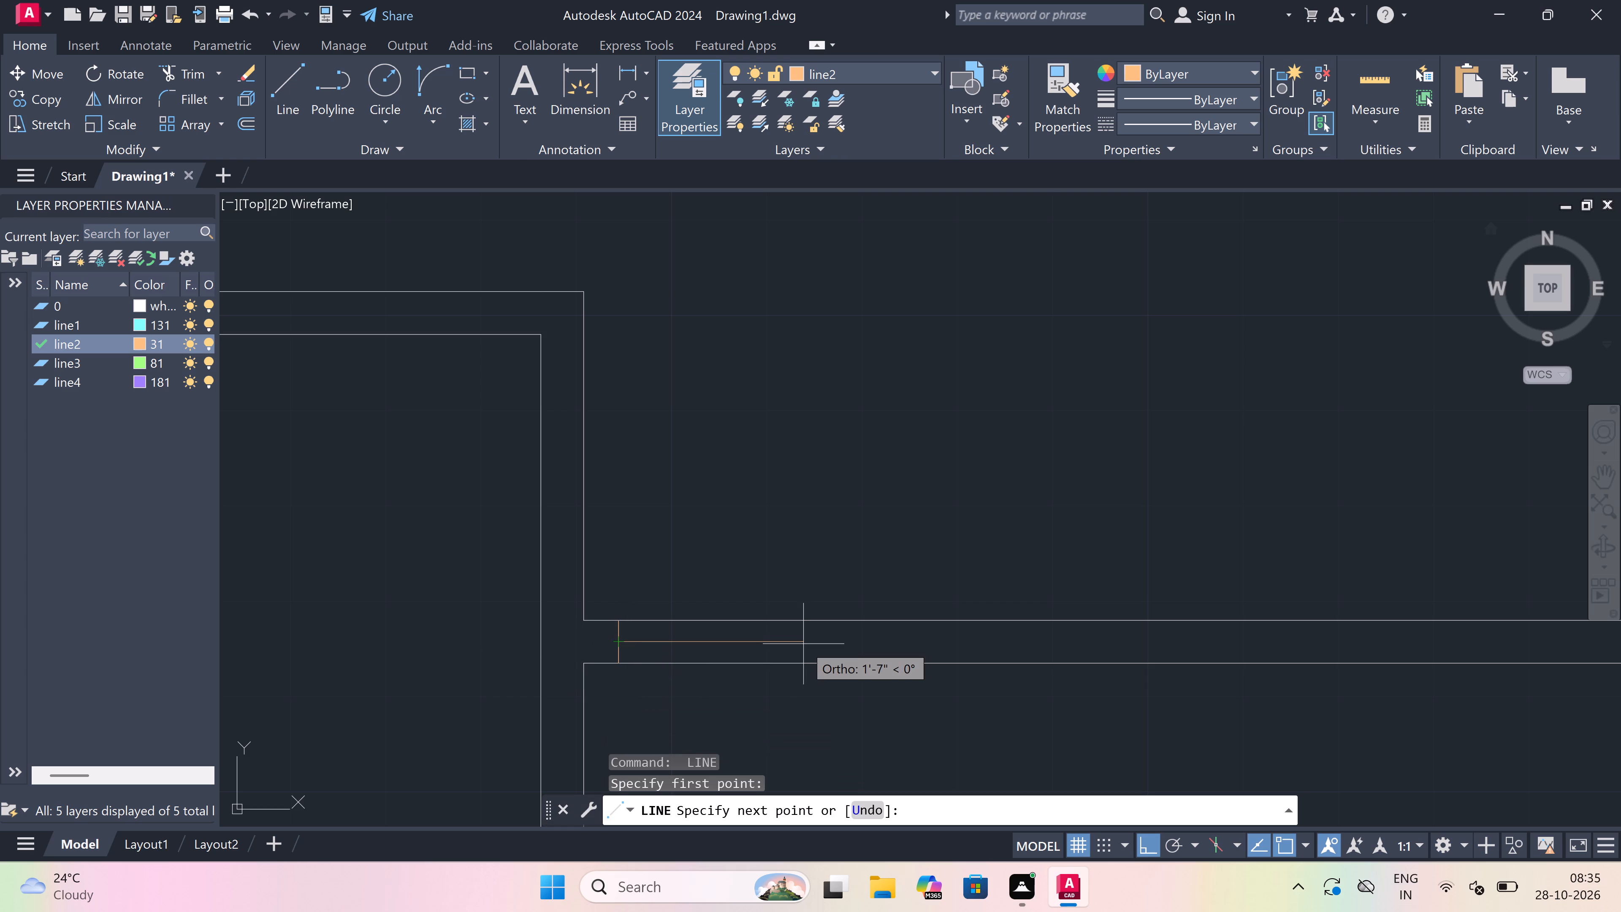
pyautogui.write('2"')
pyautogui.press('space')
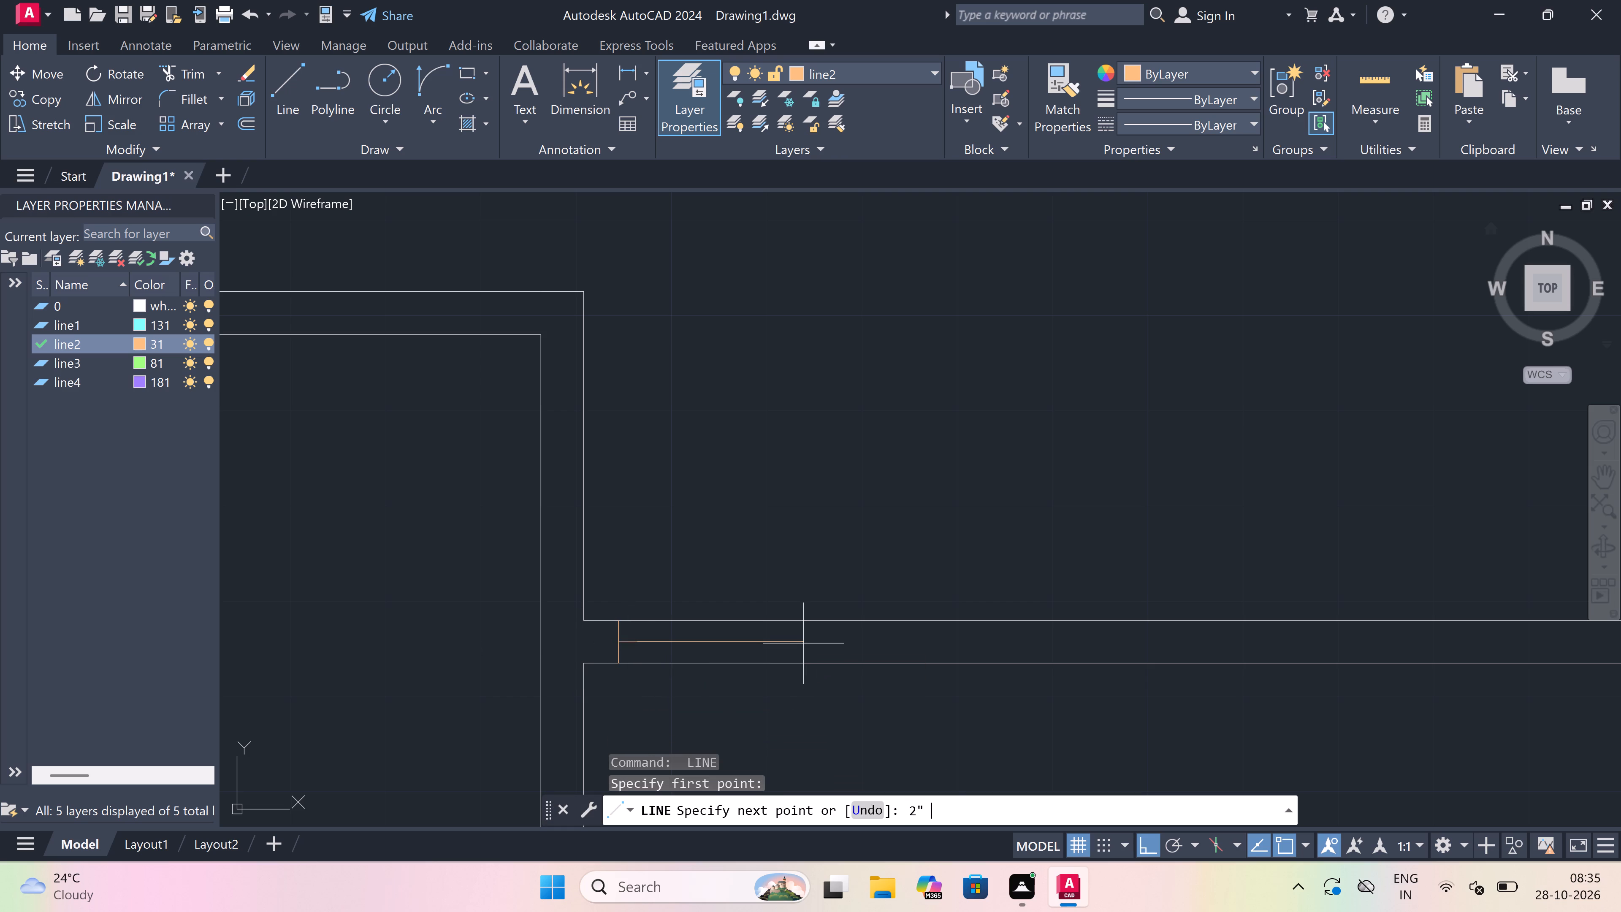
pyautogui.write("2'")
pyautogui.press('space')
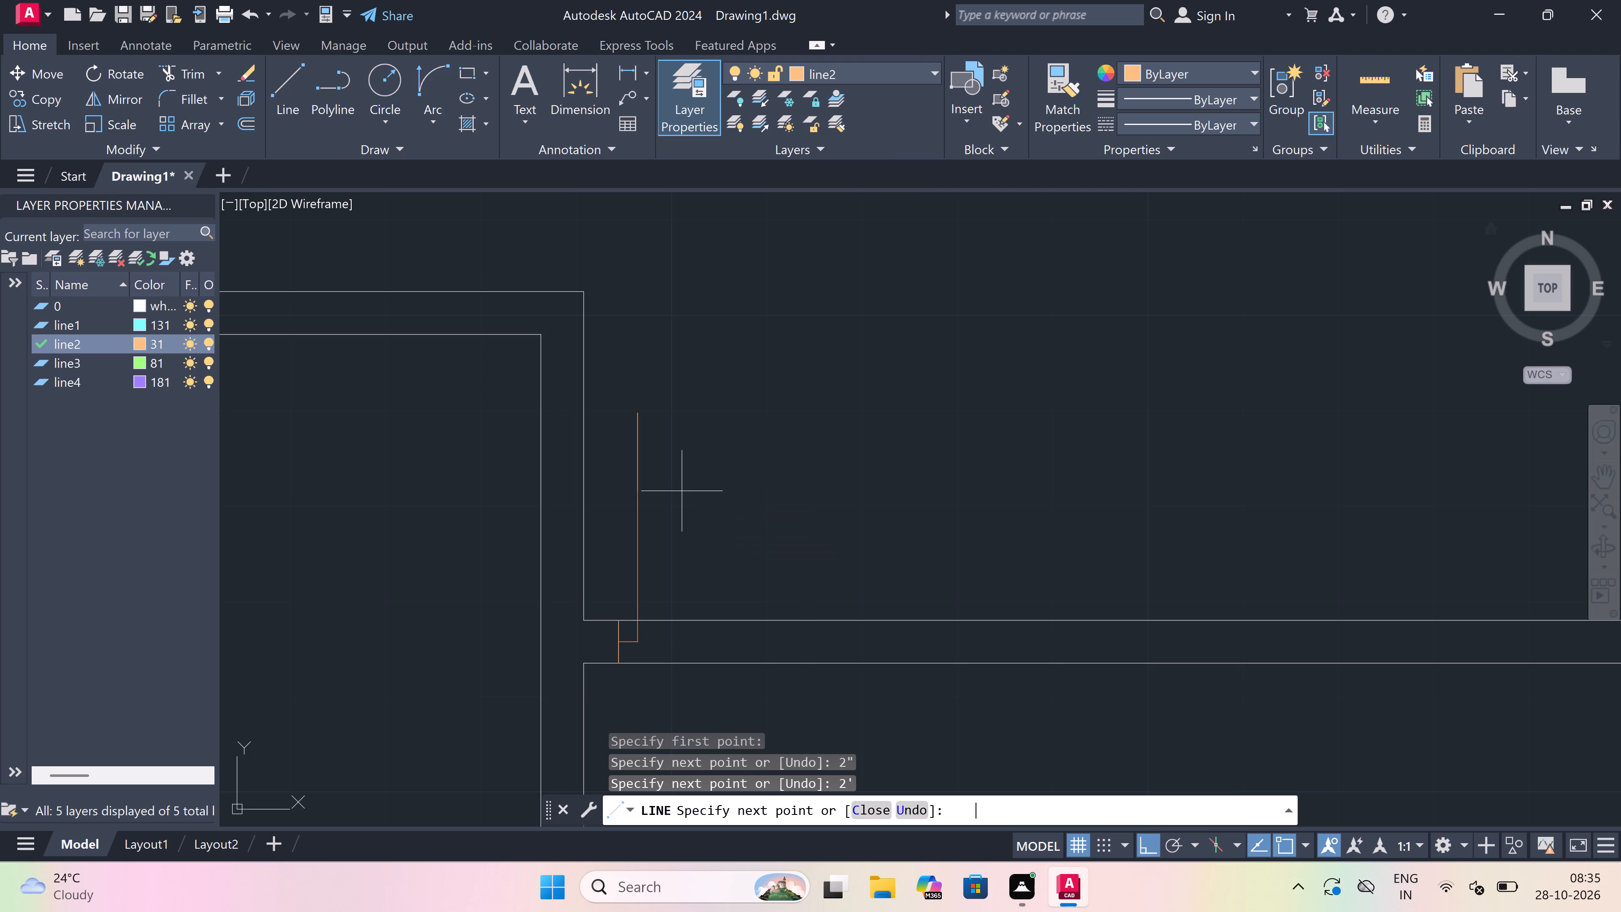
pyautogui.press('Escape')
# Draw the east jamb line across the same north wall, with a 2" stub from its midpoint back toward the leaf.
pyautogui.press('space')
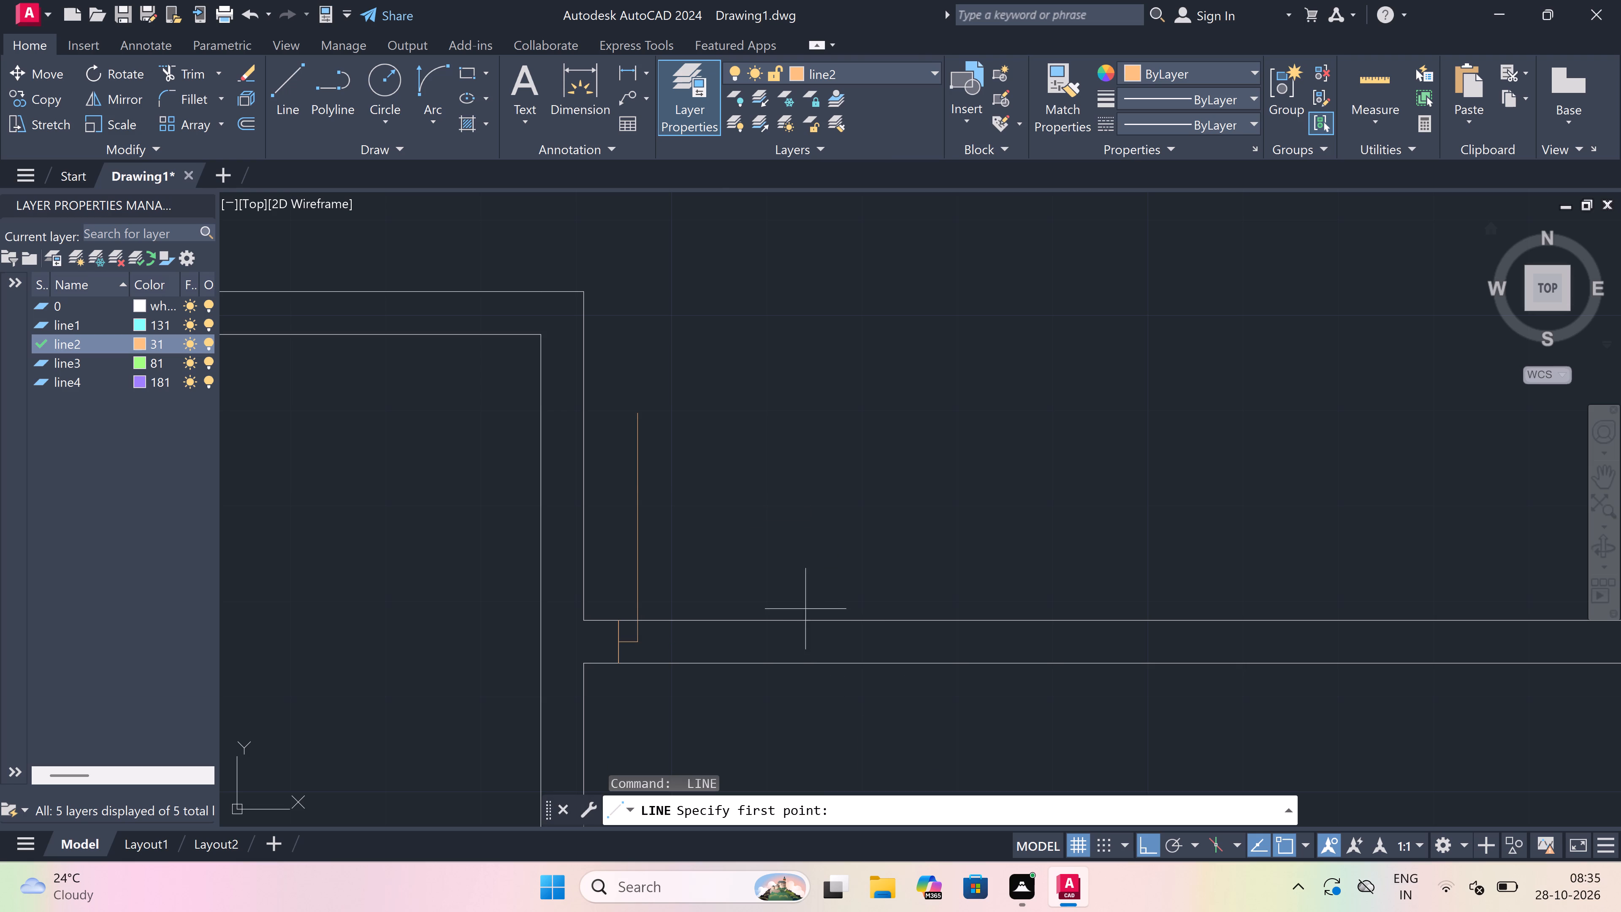
pyautogui.click(821, 616)
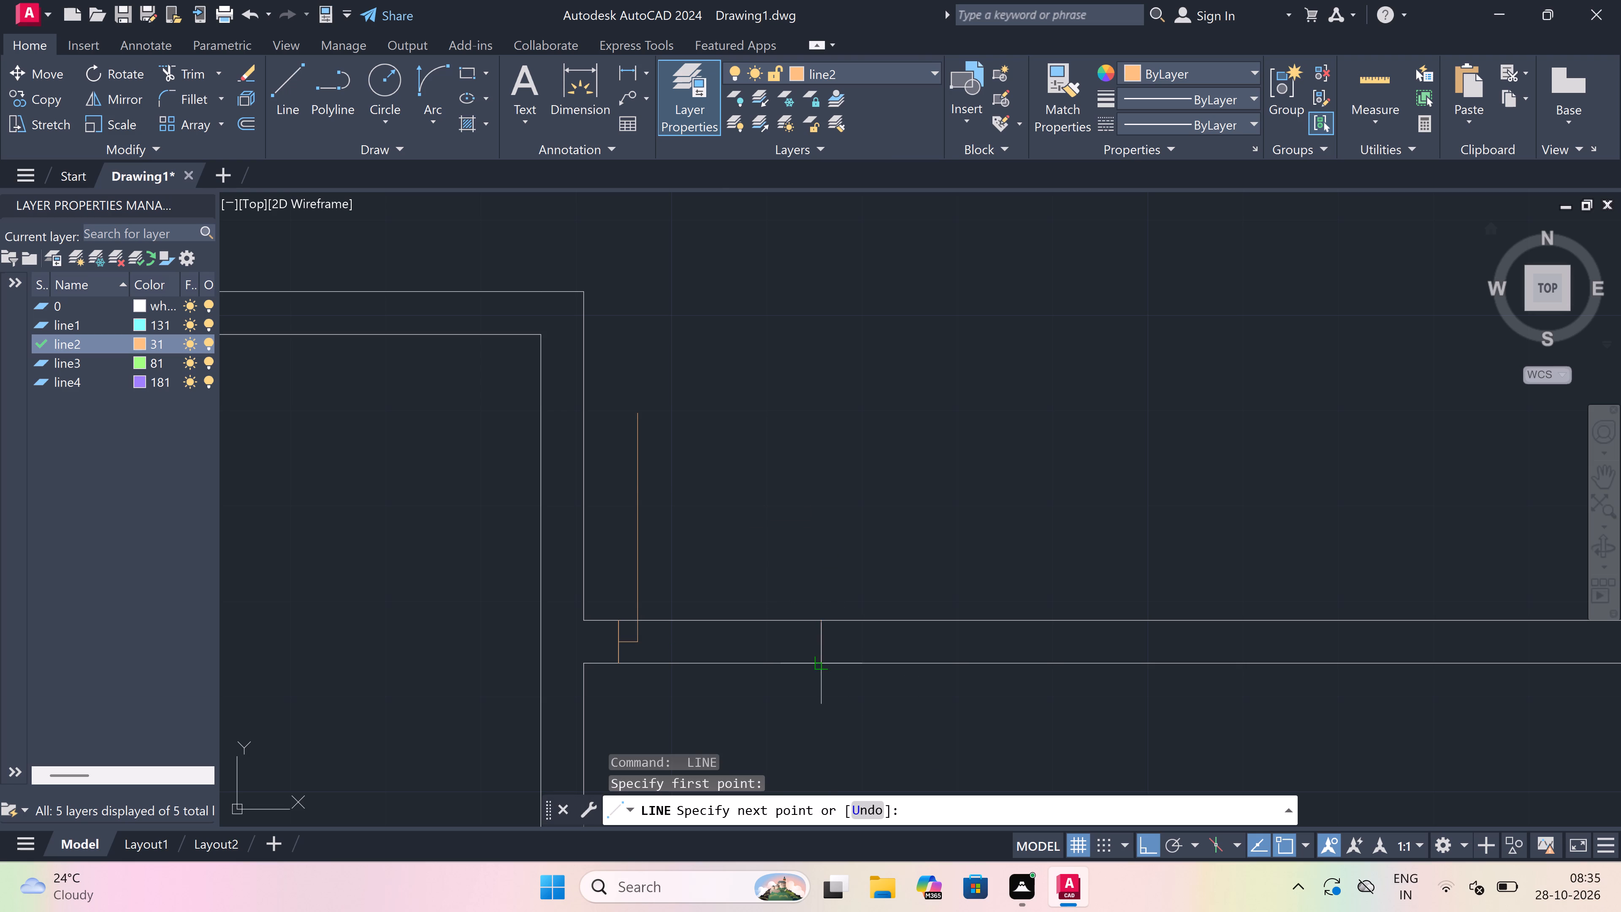
pyautogui.moveTo(822, 661); pyautogui.dragTo(819, 653)
pyautogui.moveTo(822, 638); pyautogui.dragTo(732, 661)
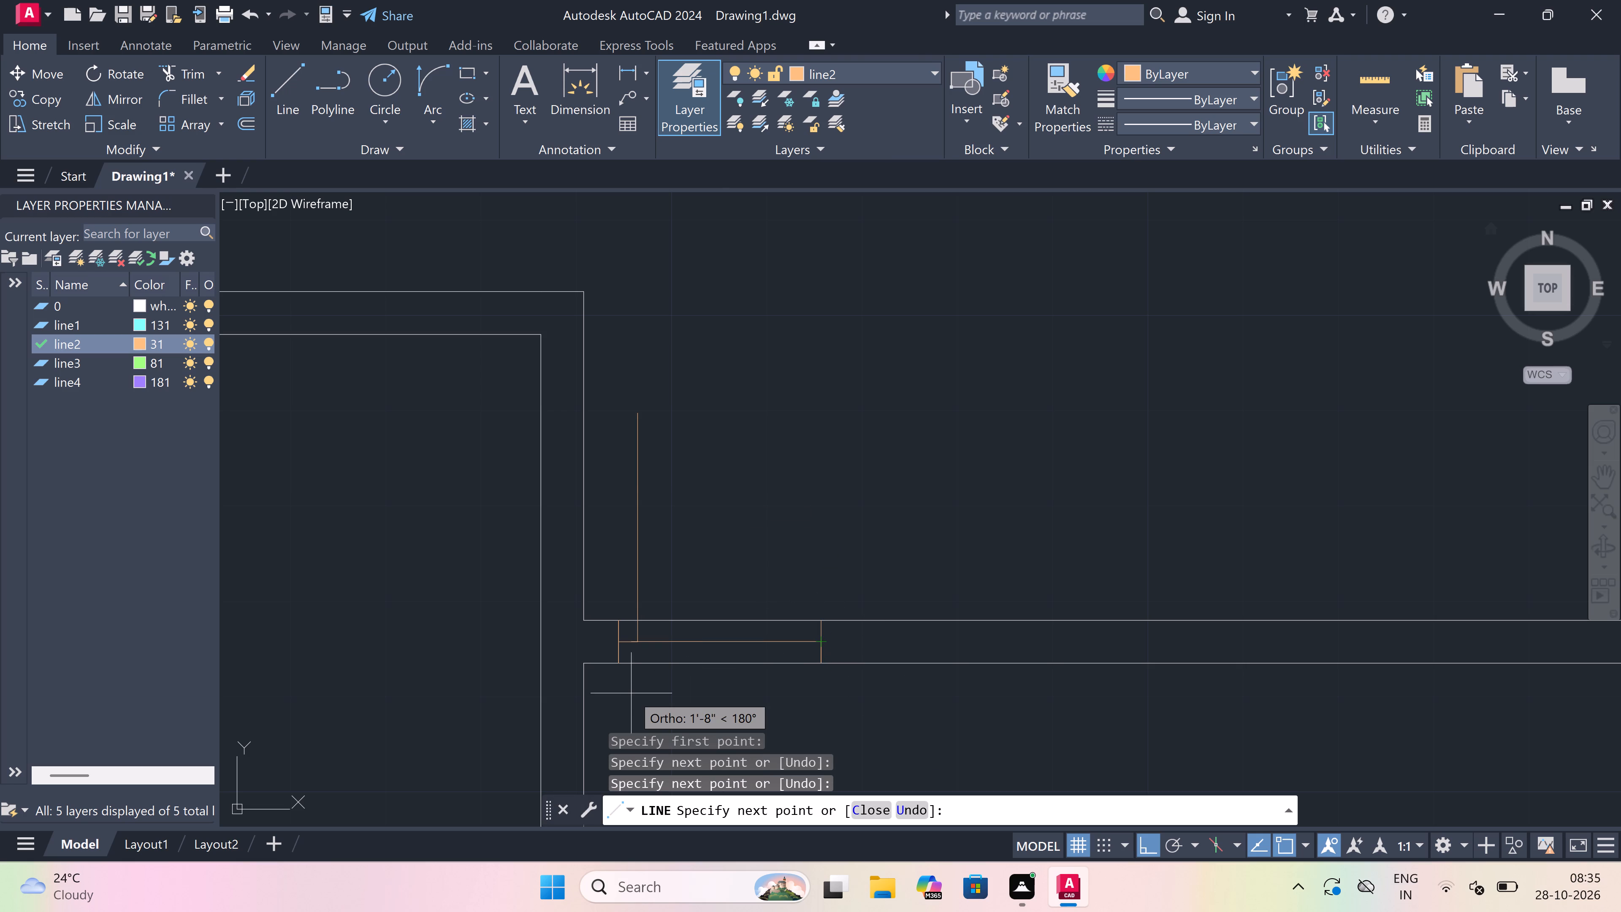
pyautogui.write('2"')
pyautogui.press('space')
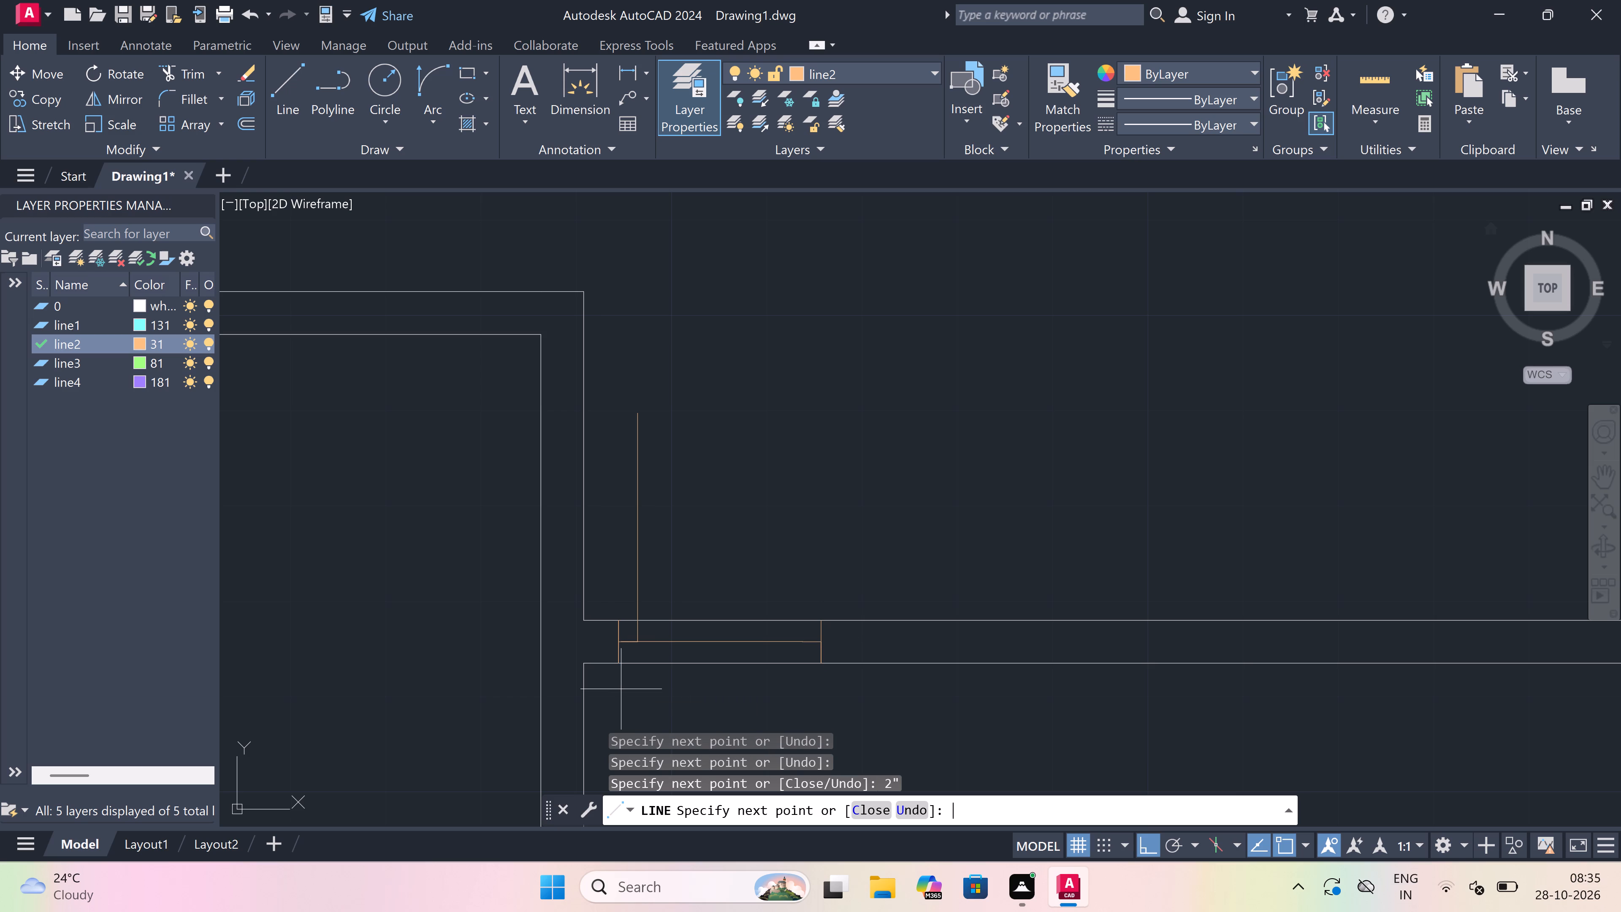
pyautogui.press('Escape')
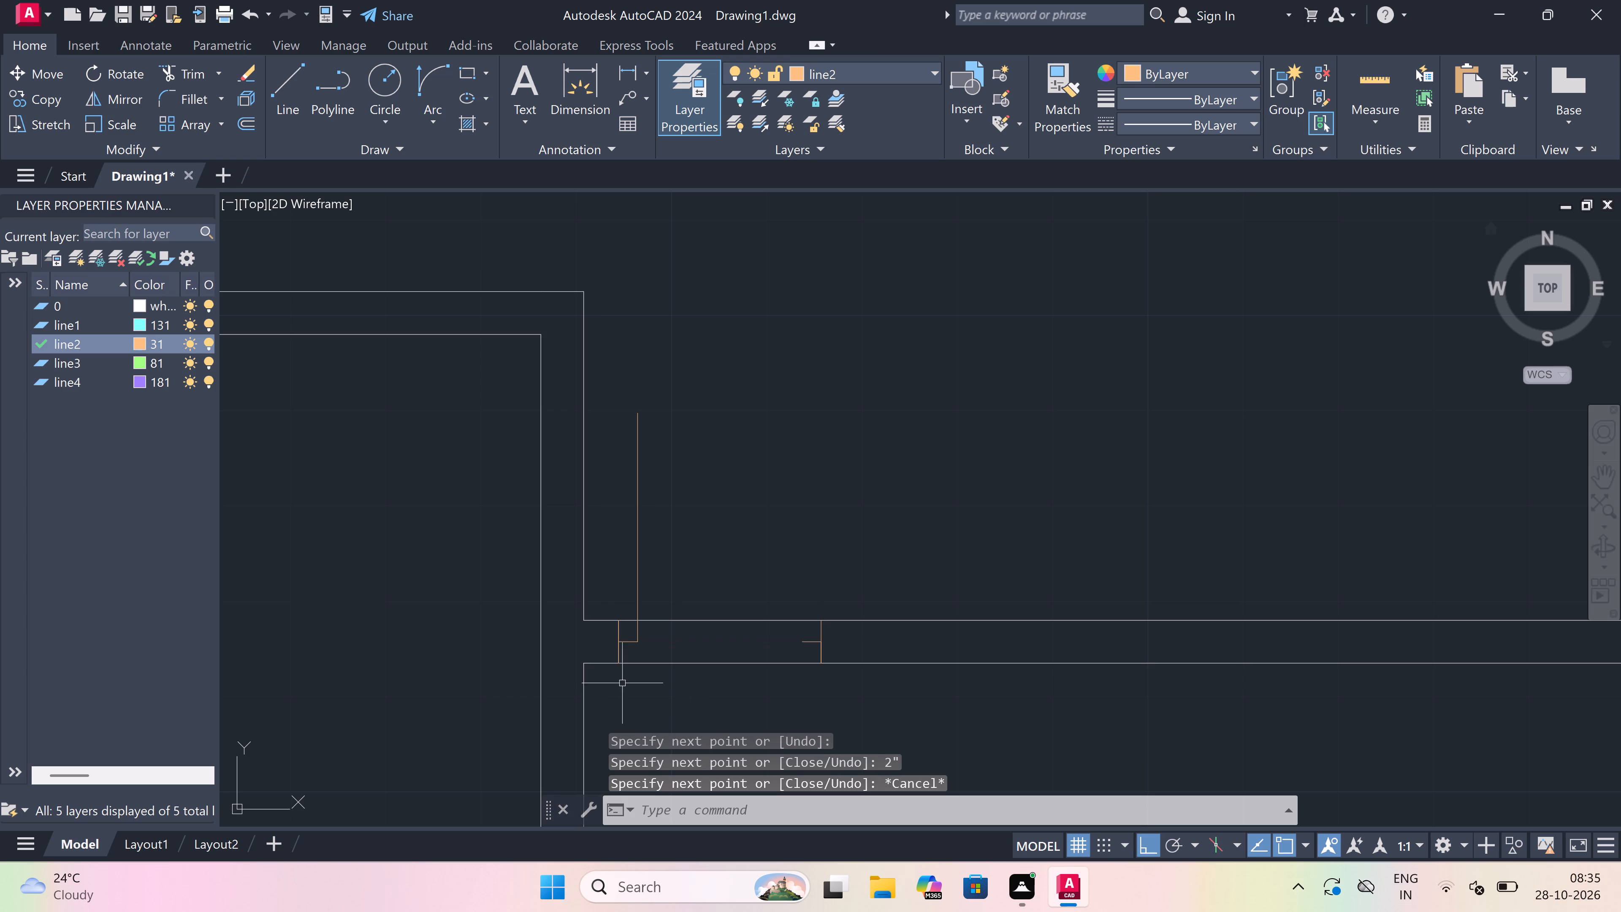
# Draw the north wall door's swing arc from the leaf's top end to the east stub's end, with an eastward start tangent.
pyautogui.click(438, 71)
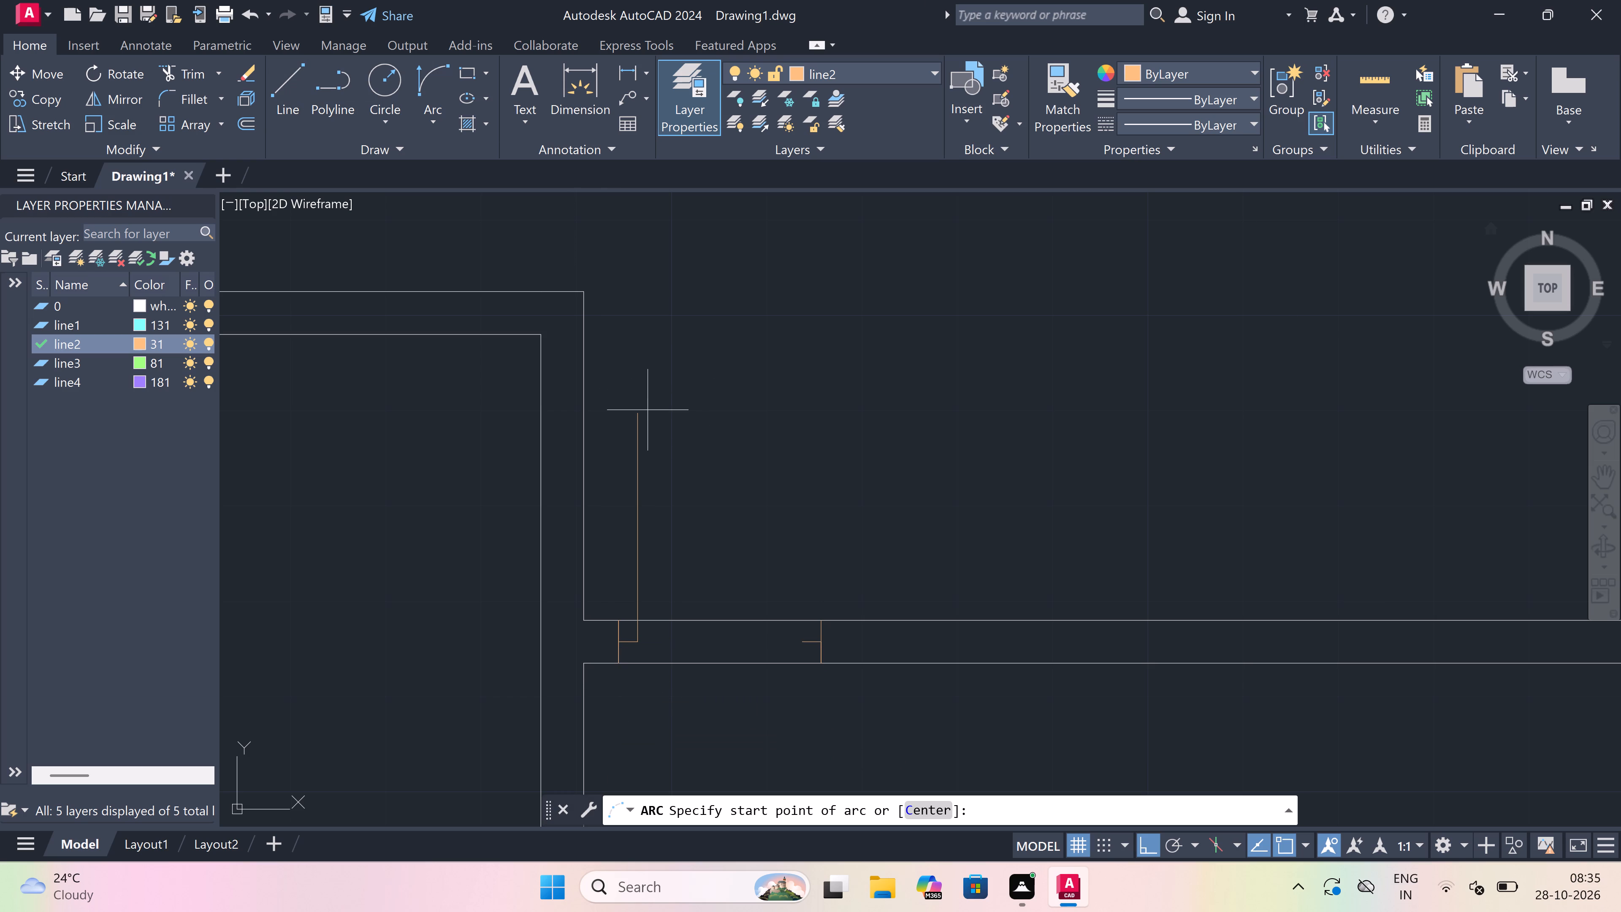
pyautogui.moveTo(633, 412); pyautogui.dragTo(648, 435)
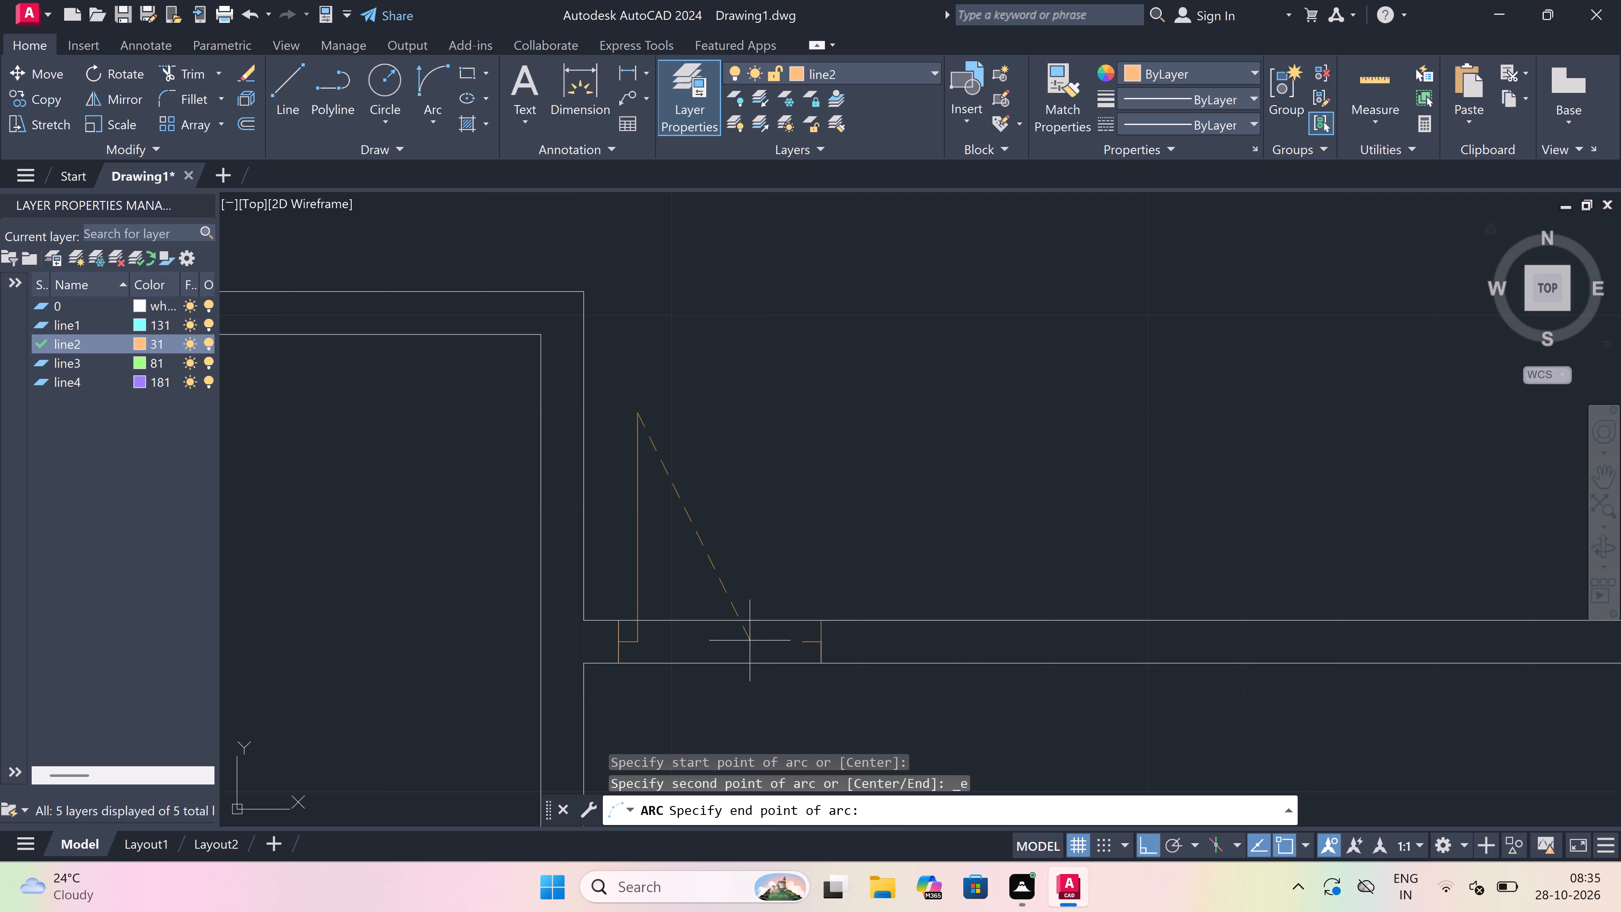
pyautogui.moveTo(802, 639); pyautogui.dragTo(808, 614)
pyautogui.click(884, 423)
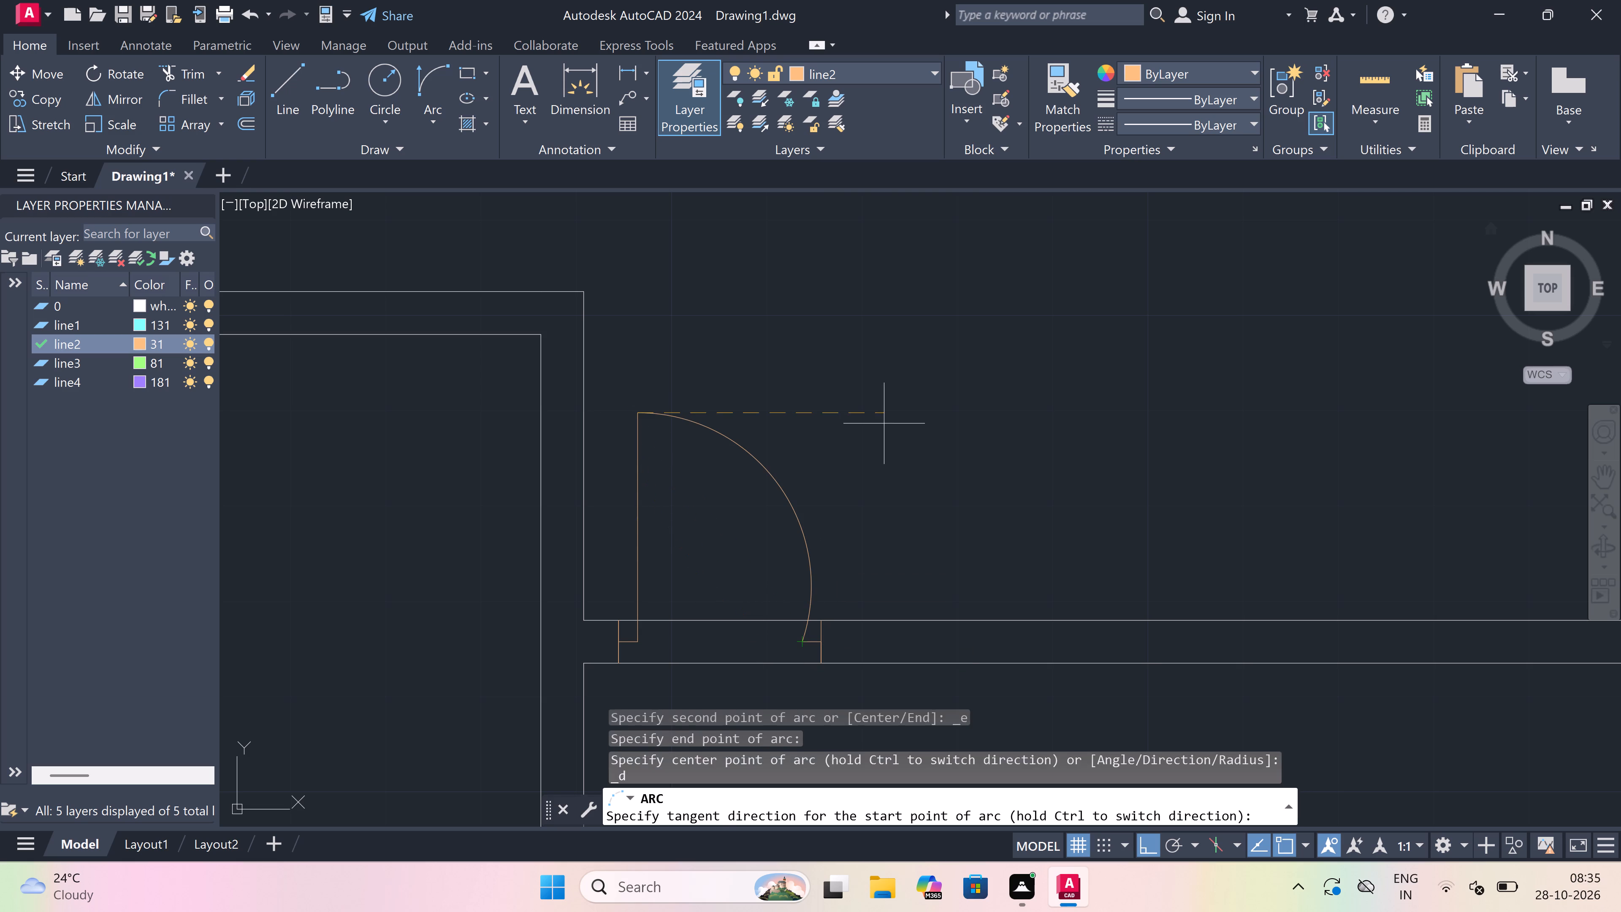
# Trim both lines of the northeast room's north wall between the jambs to open the doorway.
pyautogui.press('t')
pyautogui.press('r')
pyautogui.press('space')
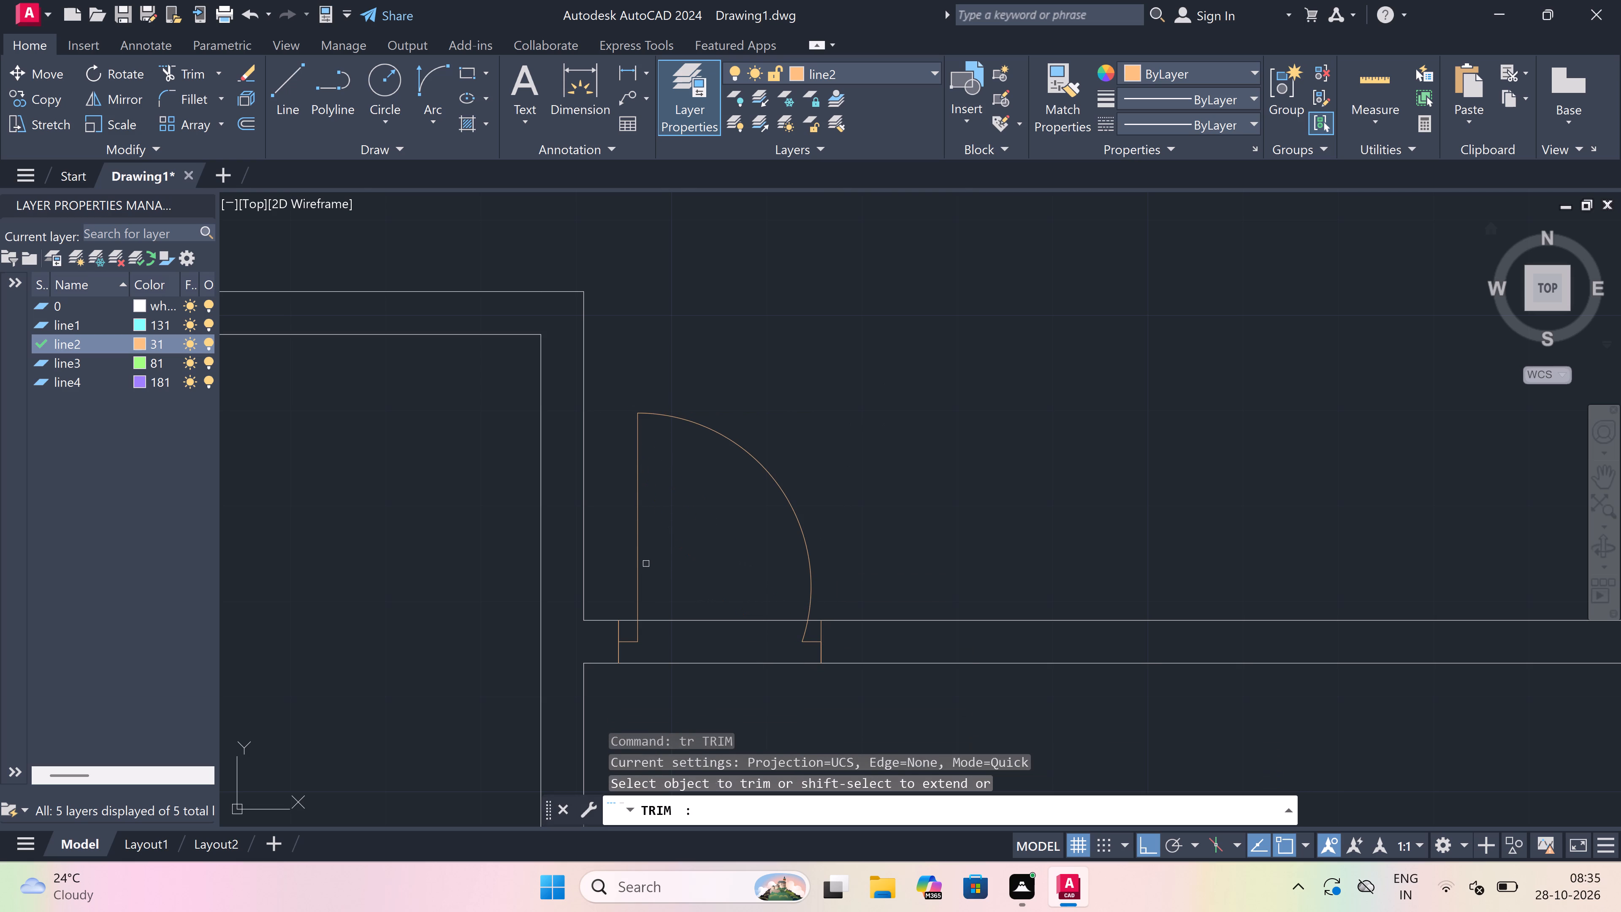
pyautogui.scroll(-2, 645, 563)
pyautogui.click(659, 570)
pyautogui.click(678, 627)
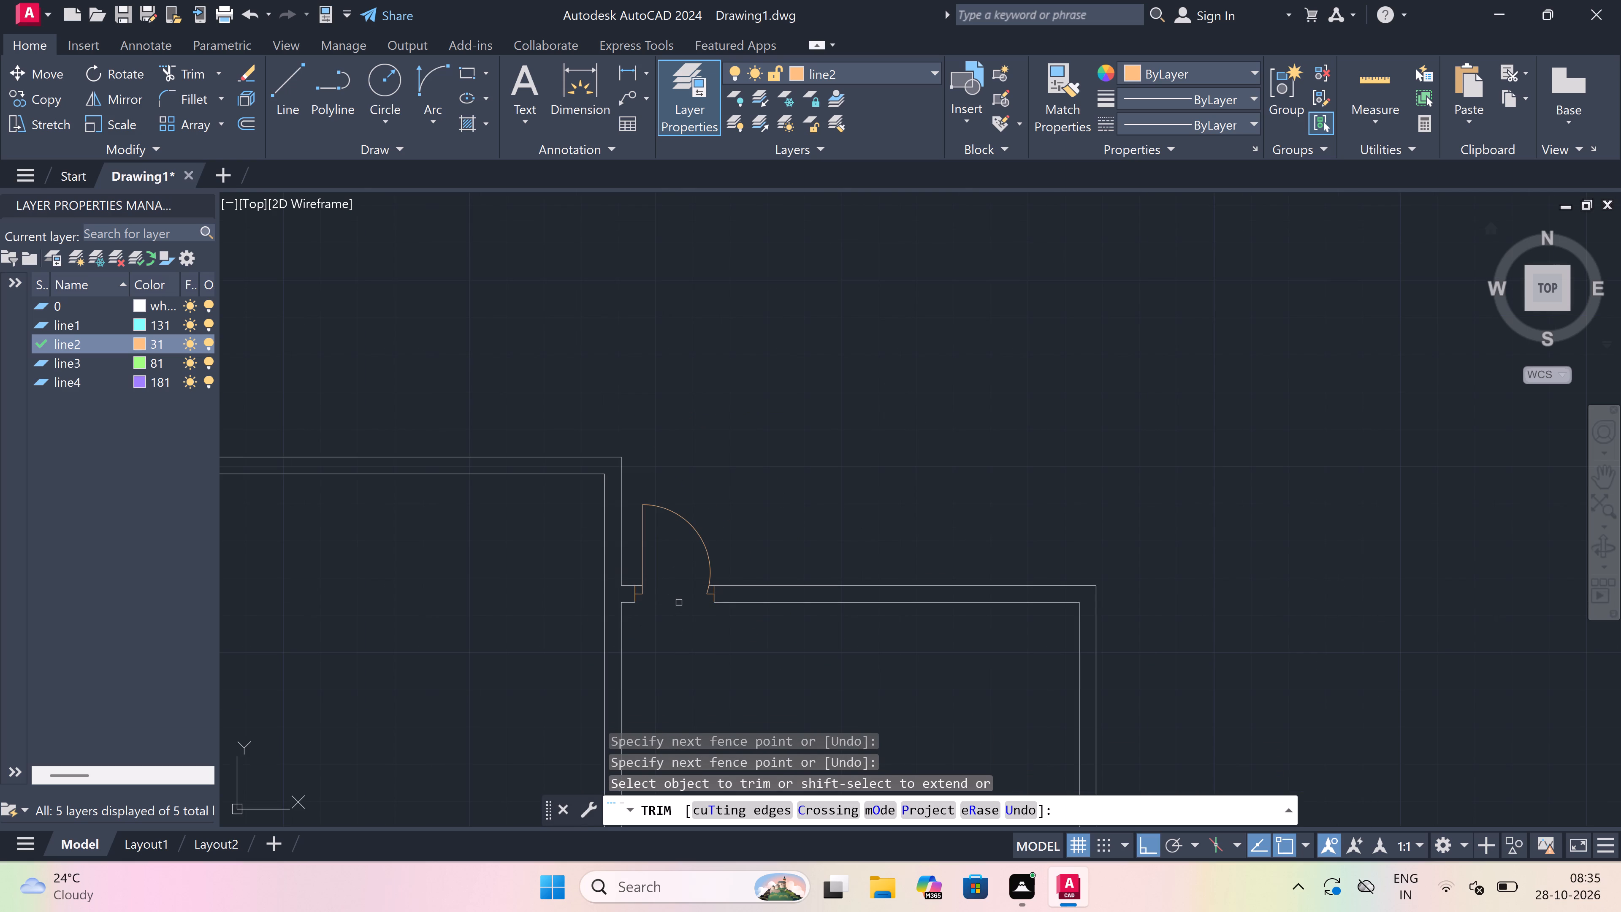
pyautogui.press('Escape')
# Draw a jamb line across the northeast room's south wall, just east of its southwest inner corner.
pyautogui.scroll(-4, 685, 442)
pyautogui.scroll(1, 678, 514)
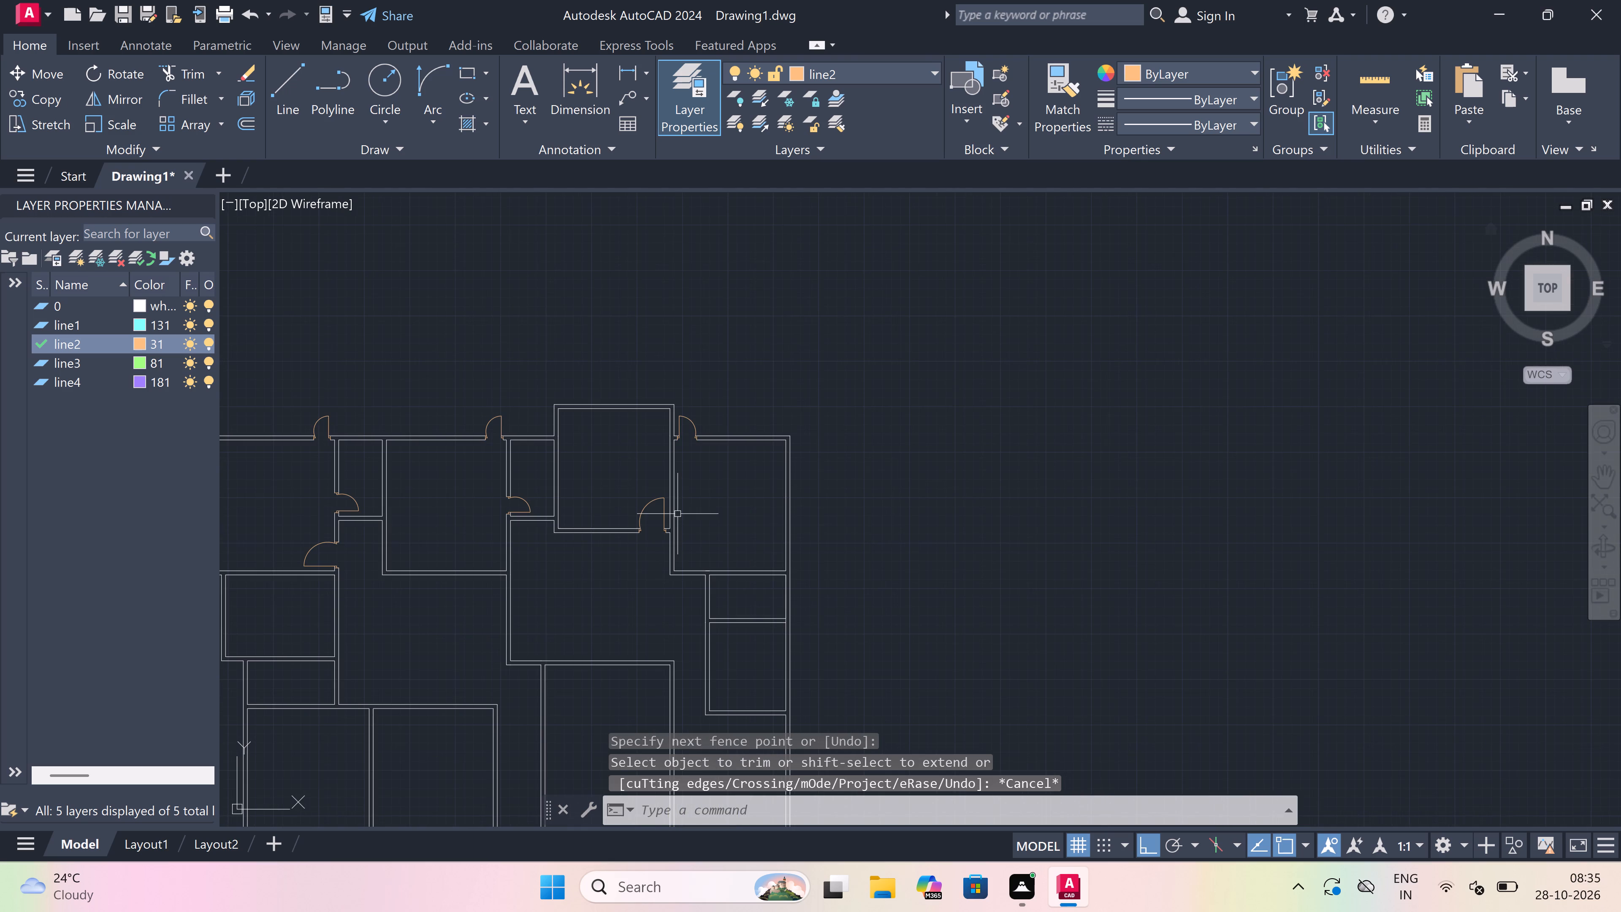
pyautogui.write('l')
pyautogui.press('space')
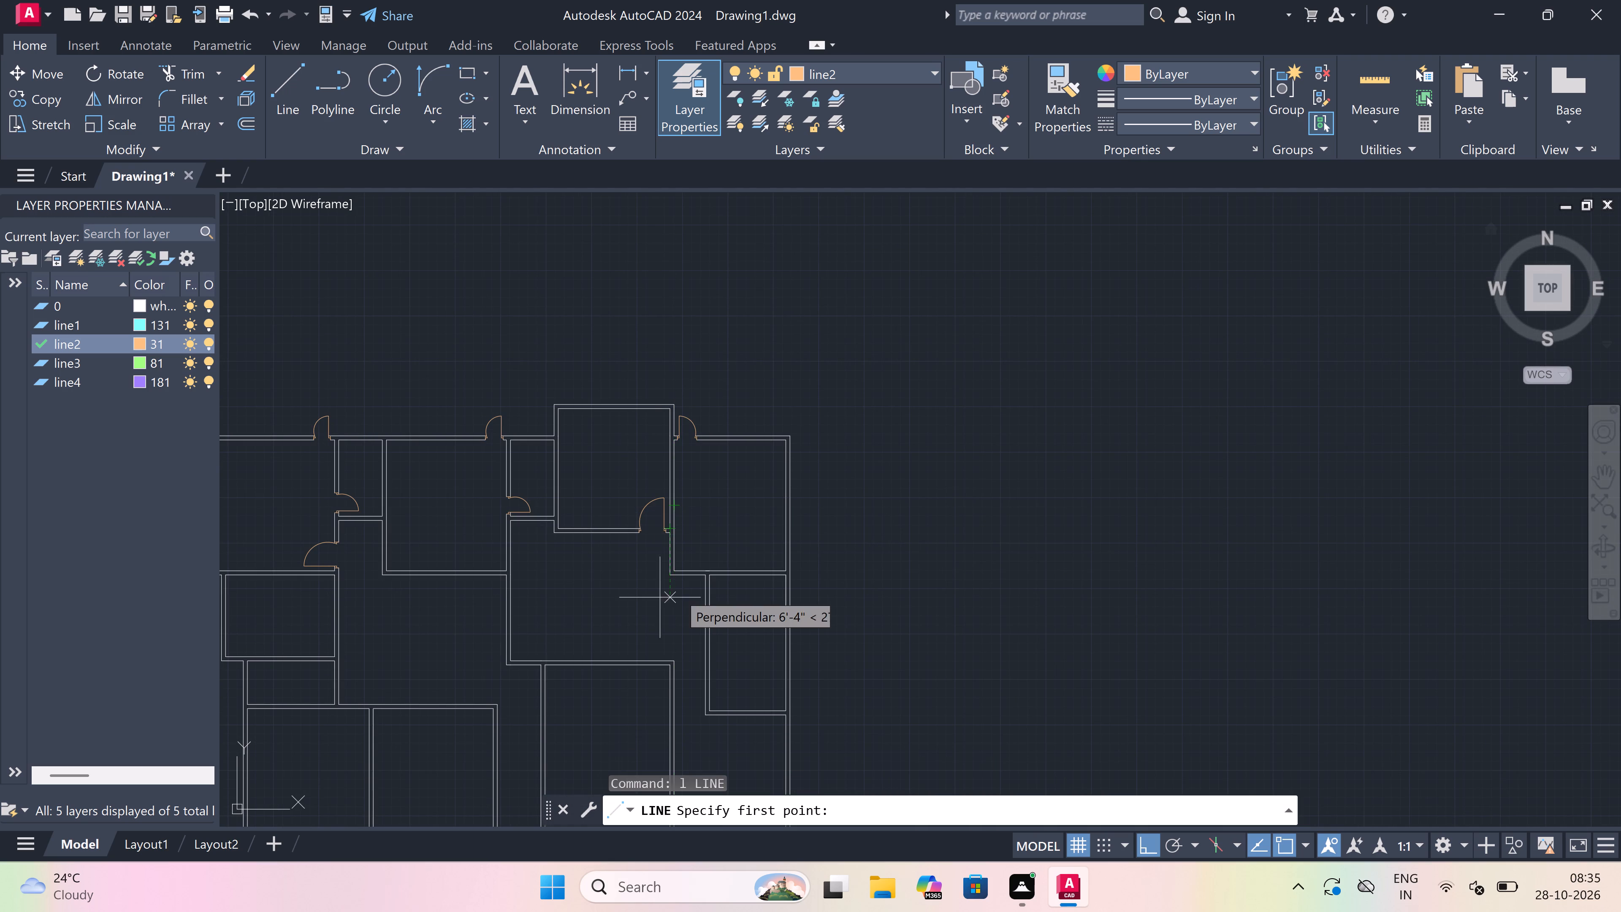
pyautogui.scroll(2, 678, 590)
pyautogui.scroll(2, 679, 524)
pyautogui.scroll(1, 671, 570)
pyautogui.click(645, 569)
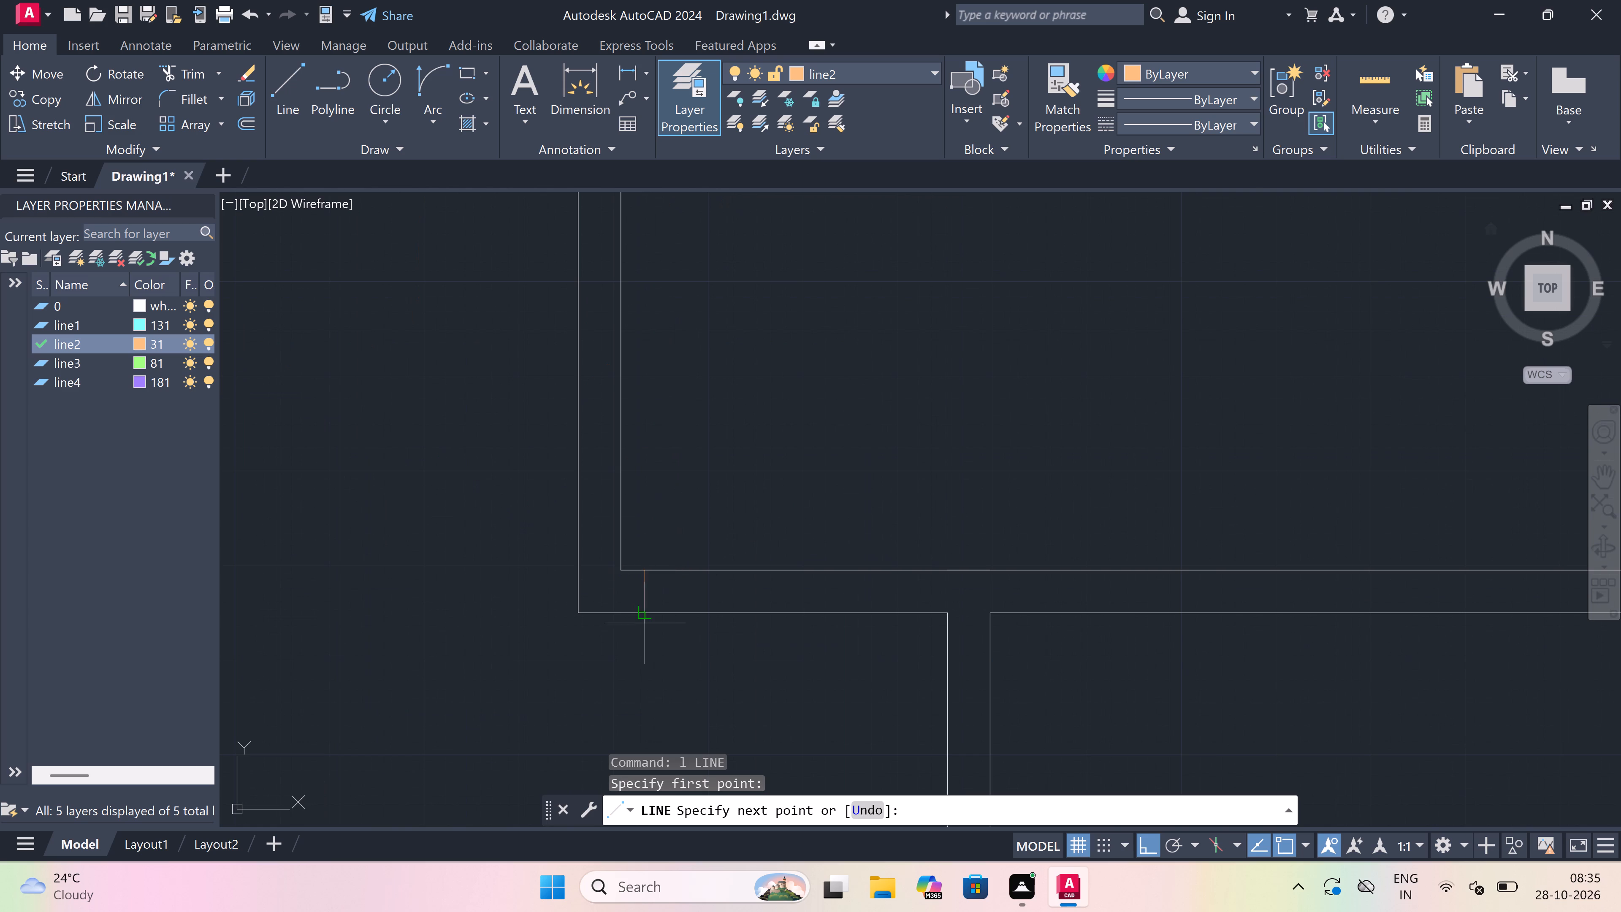
pyautogui.click(647, 605)
# From that jamb line's midpoint, draw a 2" eastward stub and a 3' leaf extending north into the northeast room.
pyautogui.moveTo(643, 593); pyautogui.dragTo(702, 595)
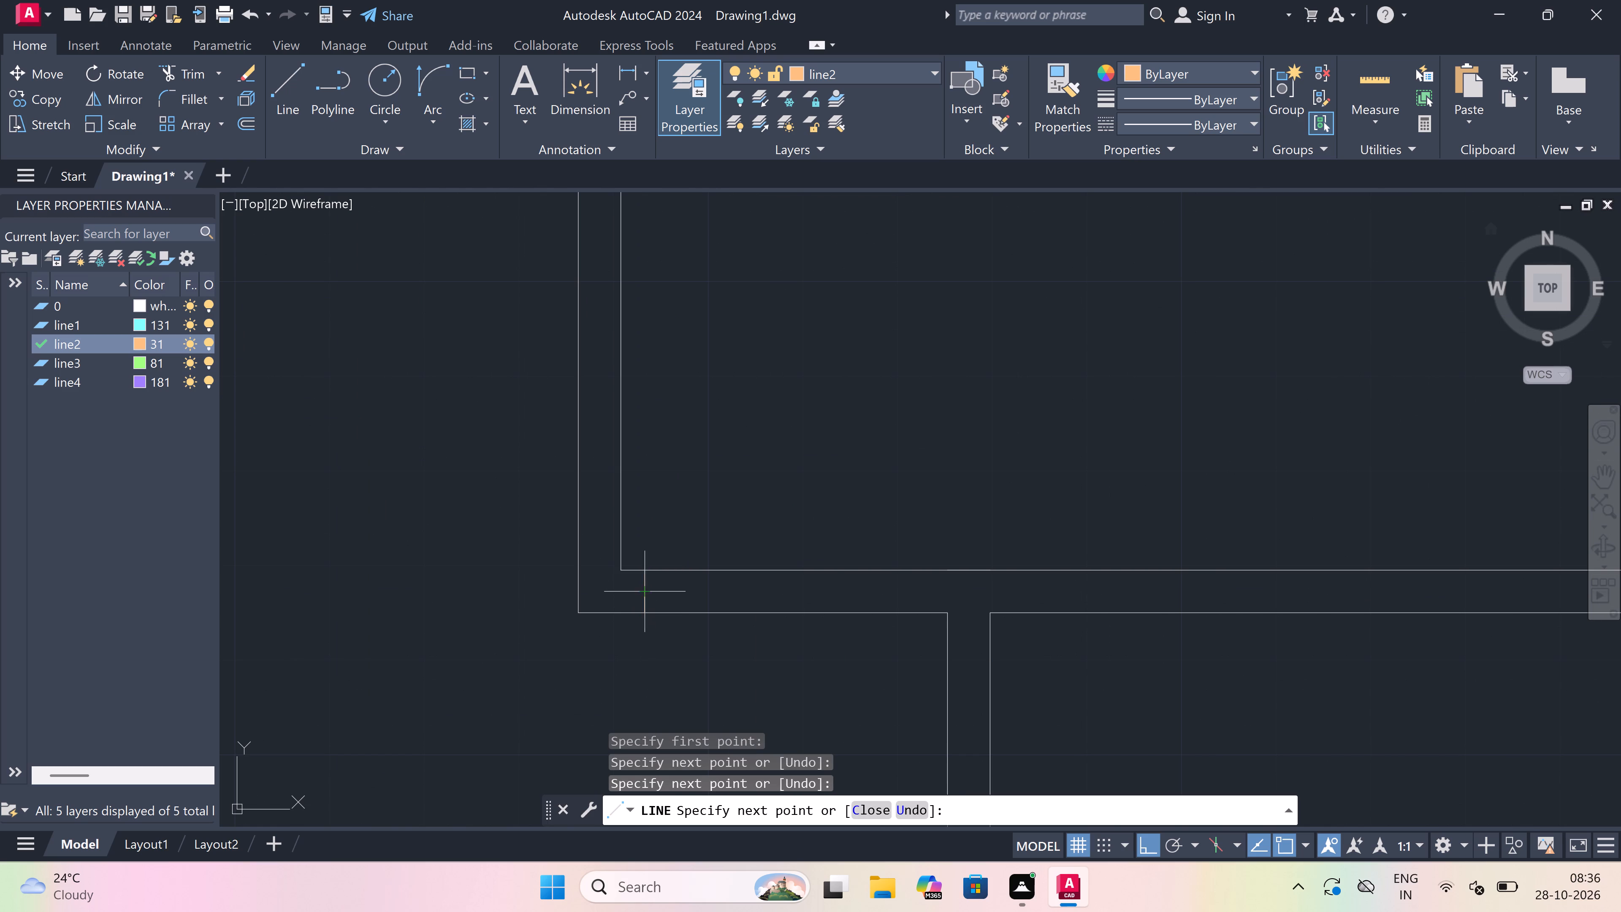
pyautogui.write('2"')
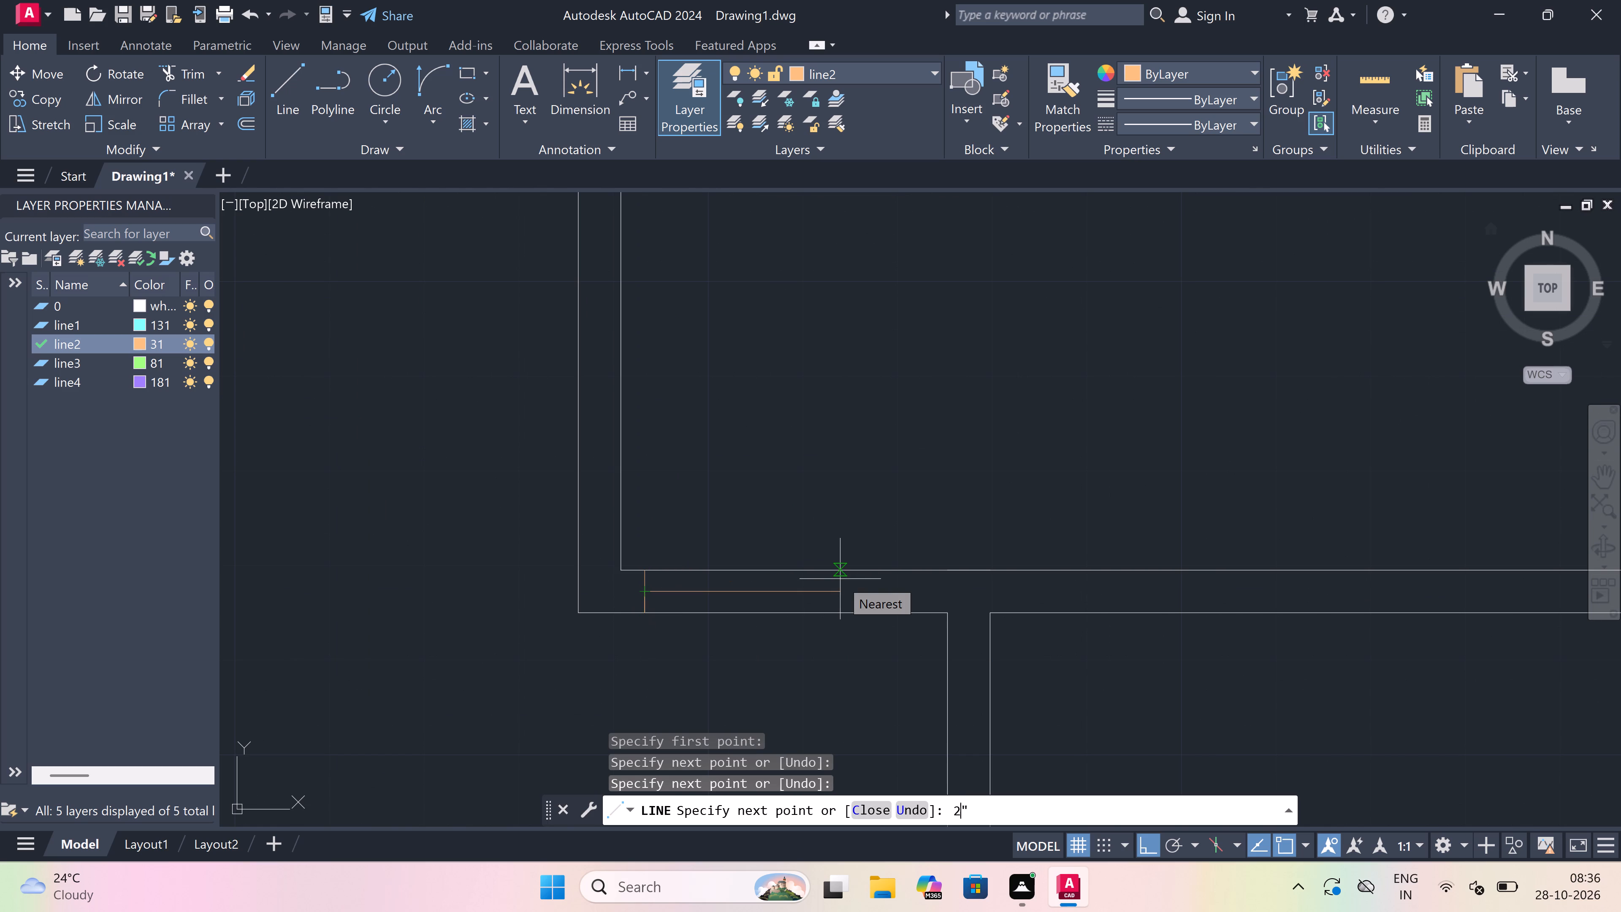
pyautogui.press('space')
pyautogui.write("3'")
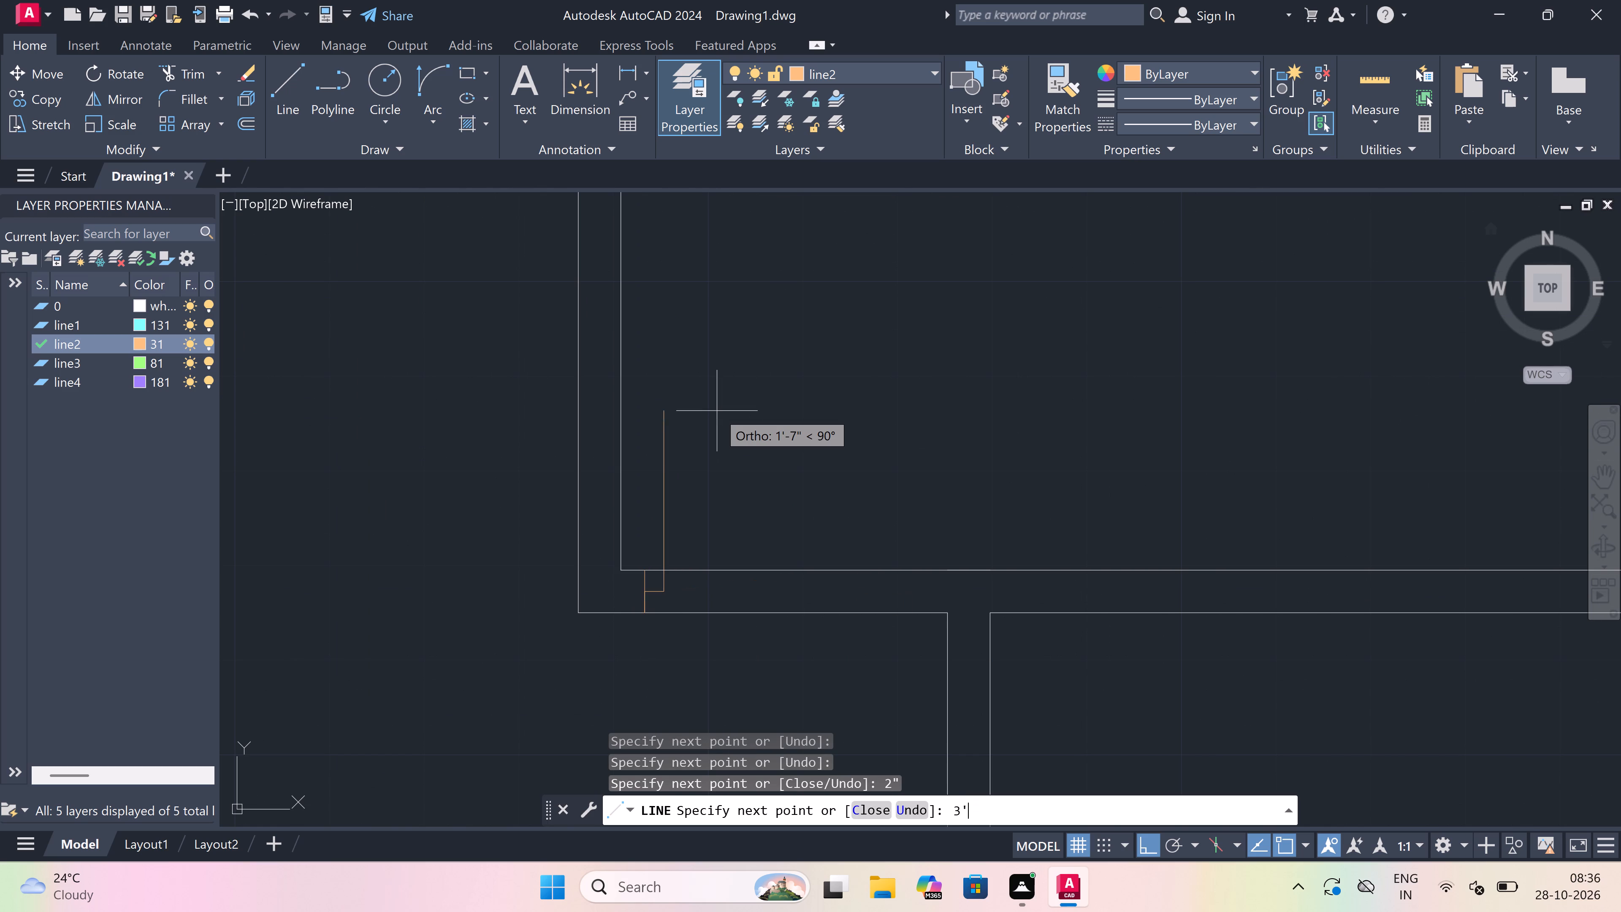
pyautogui.press('space')
pyautogui.press('Escape')
# Draw the east jamb line across the same south wall, just west of the partition below, with a 2" stub from its midpoint toward the leaf.
pyautogui.press('space')
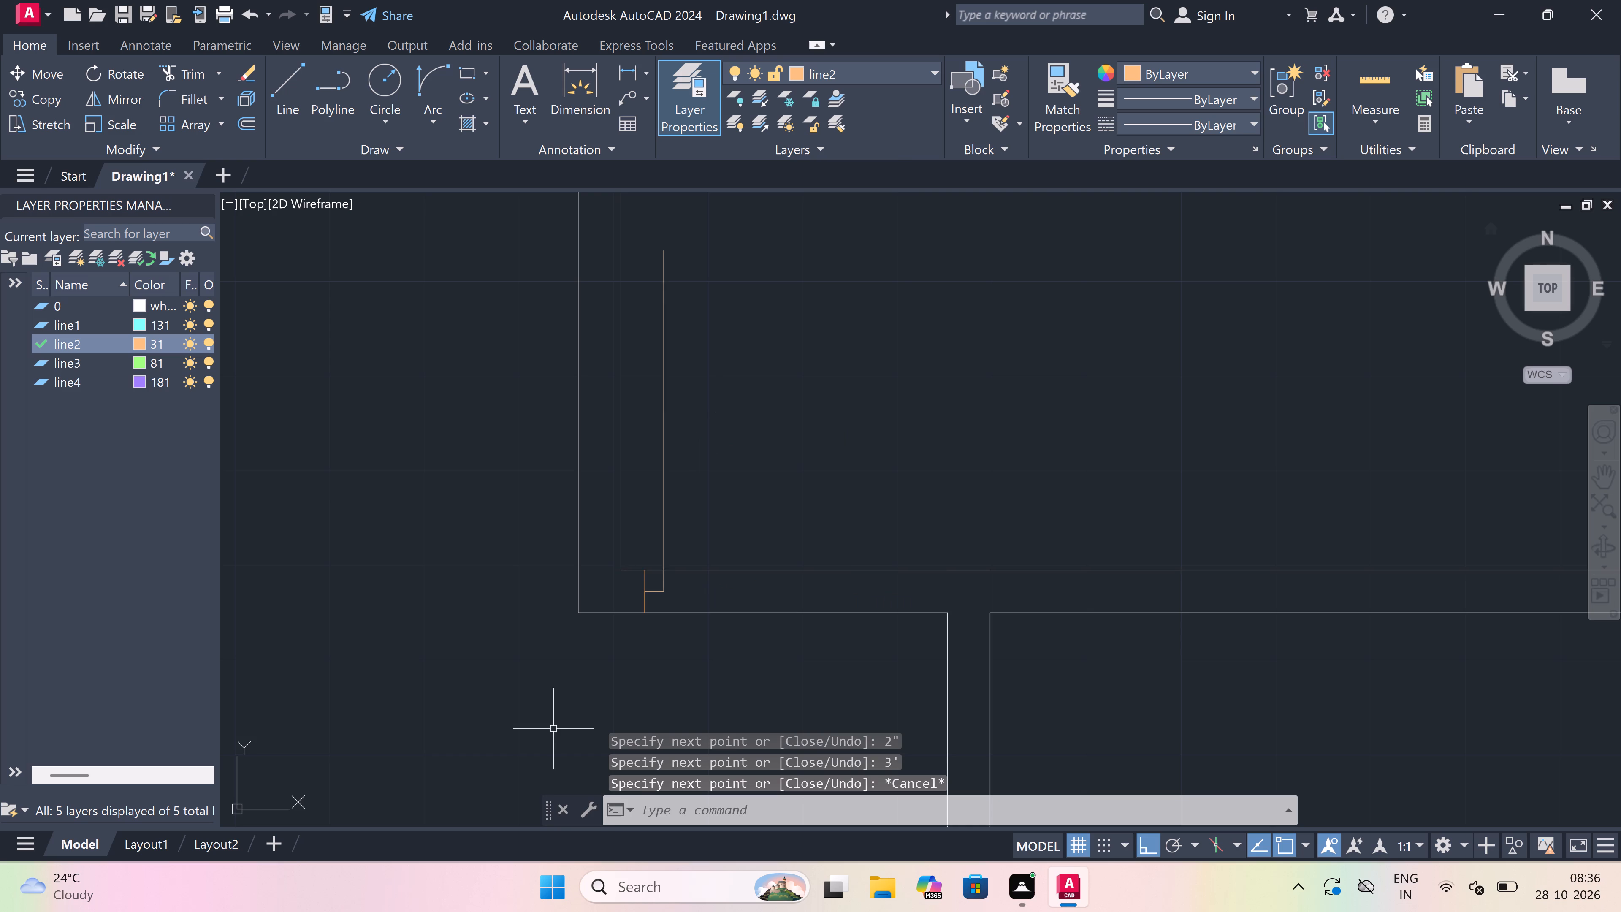
pyautogui.scroll(-2, 553, 729)
pyautogui.scroll(1, 624, 679)
pyautogui.scroll(1, 751, 655)
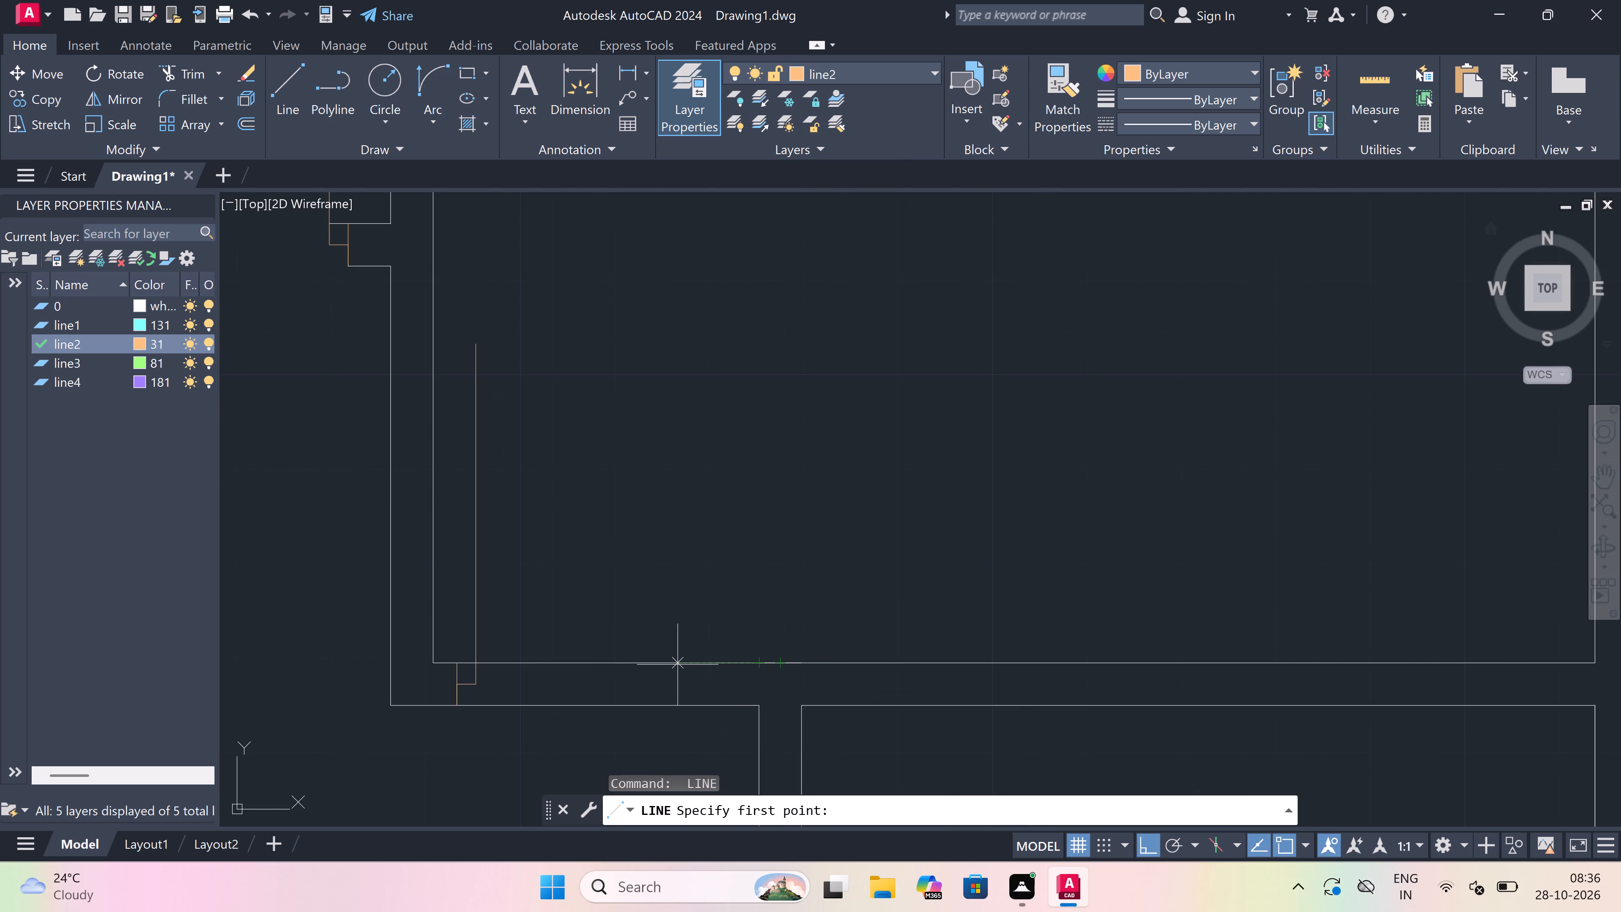
pyautogui.click(736, 667)
pyautogui.click(740, 703)
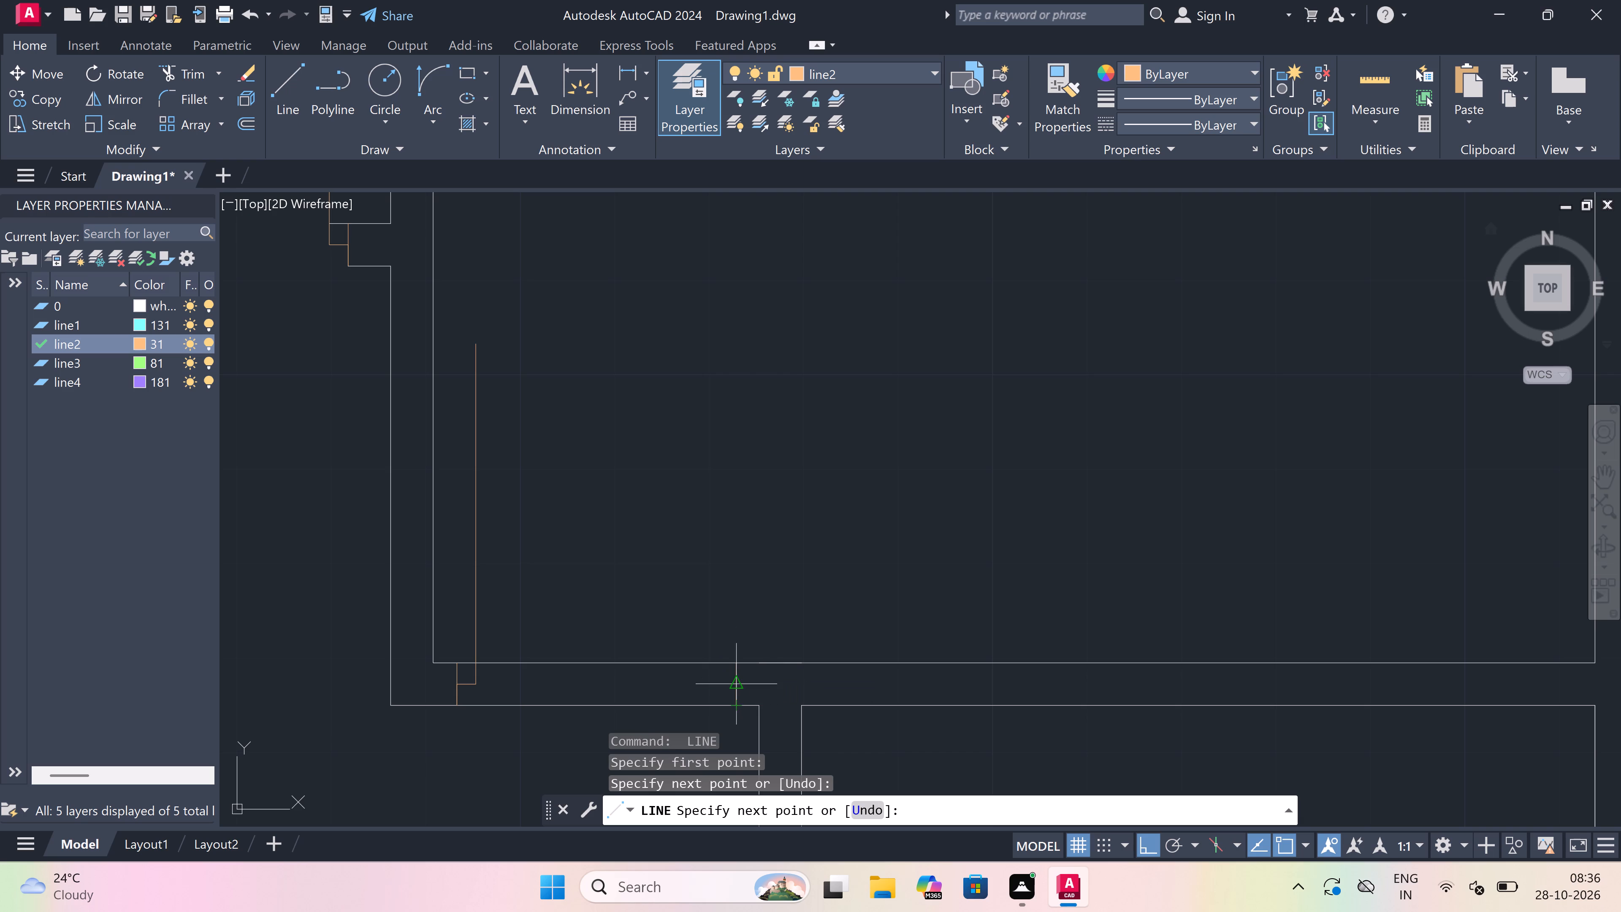
pyautogui.click(738, 681)
pyautogui.write('2"')
pyautogui.press('space')
pyautogui.press('Escape')
# Draw the south wall door's swing arc from the leaf's top end to the east jamb's stub, with an eastward start tangent.
pyautogui.scroll(1, 609, 684)
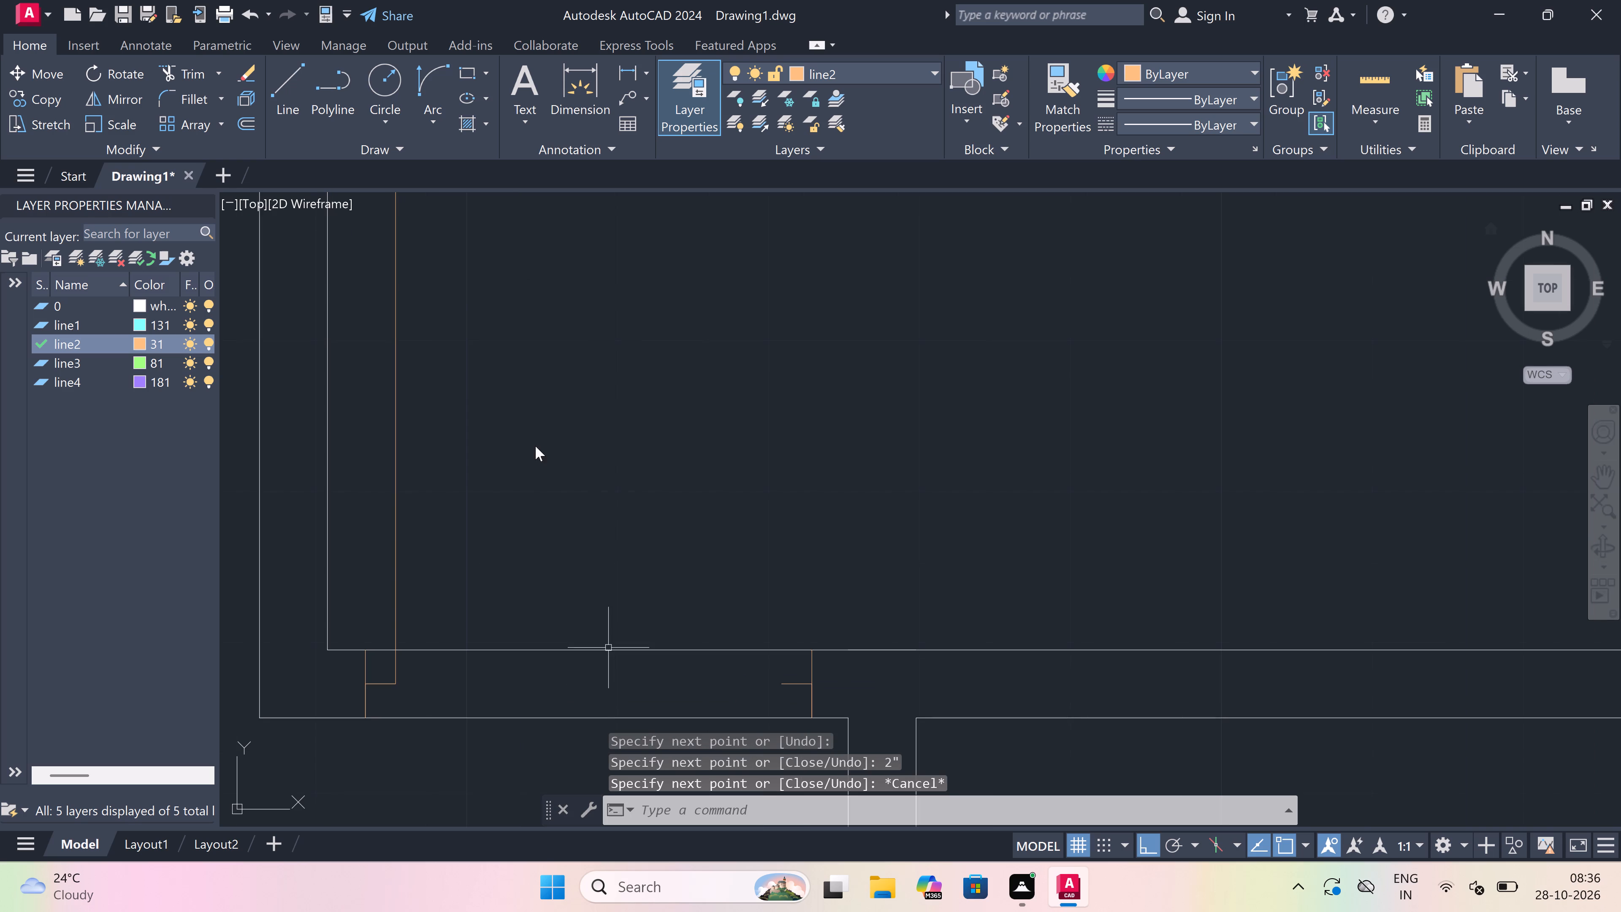
pyautogui.click(437, 85)
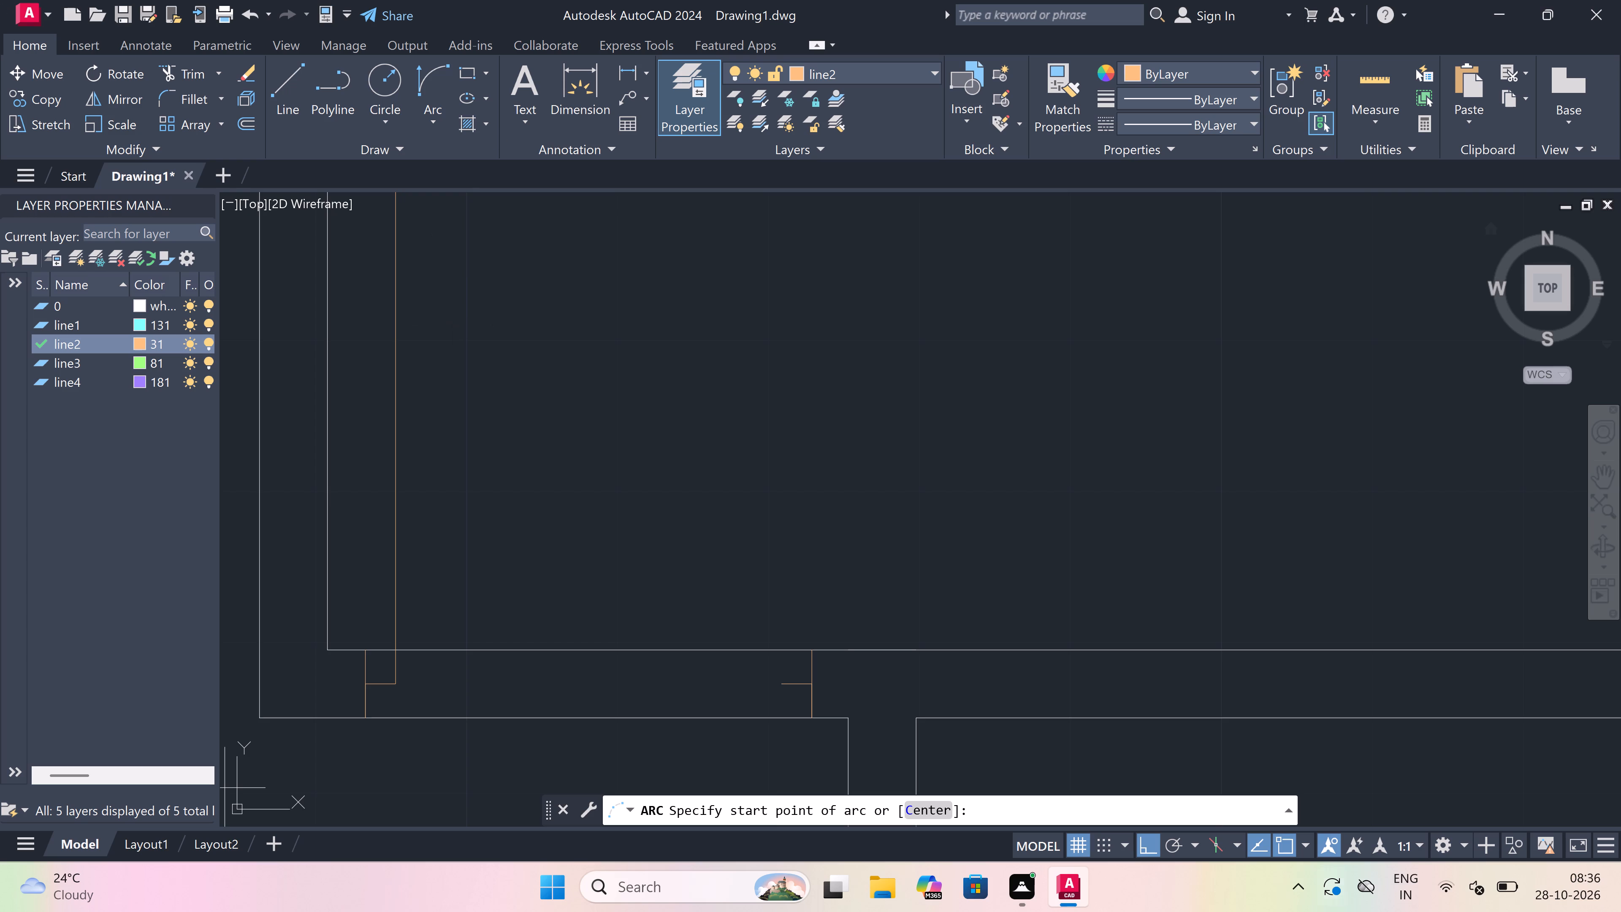
pyautogui.scroll(-2, 396, 760)
pyautogui.scroll(1, 417, 741)
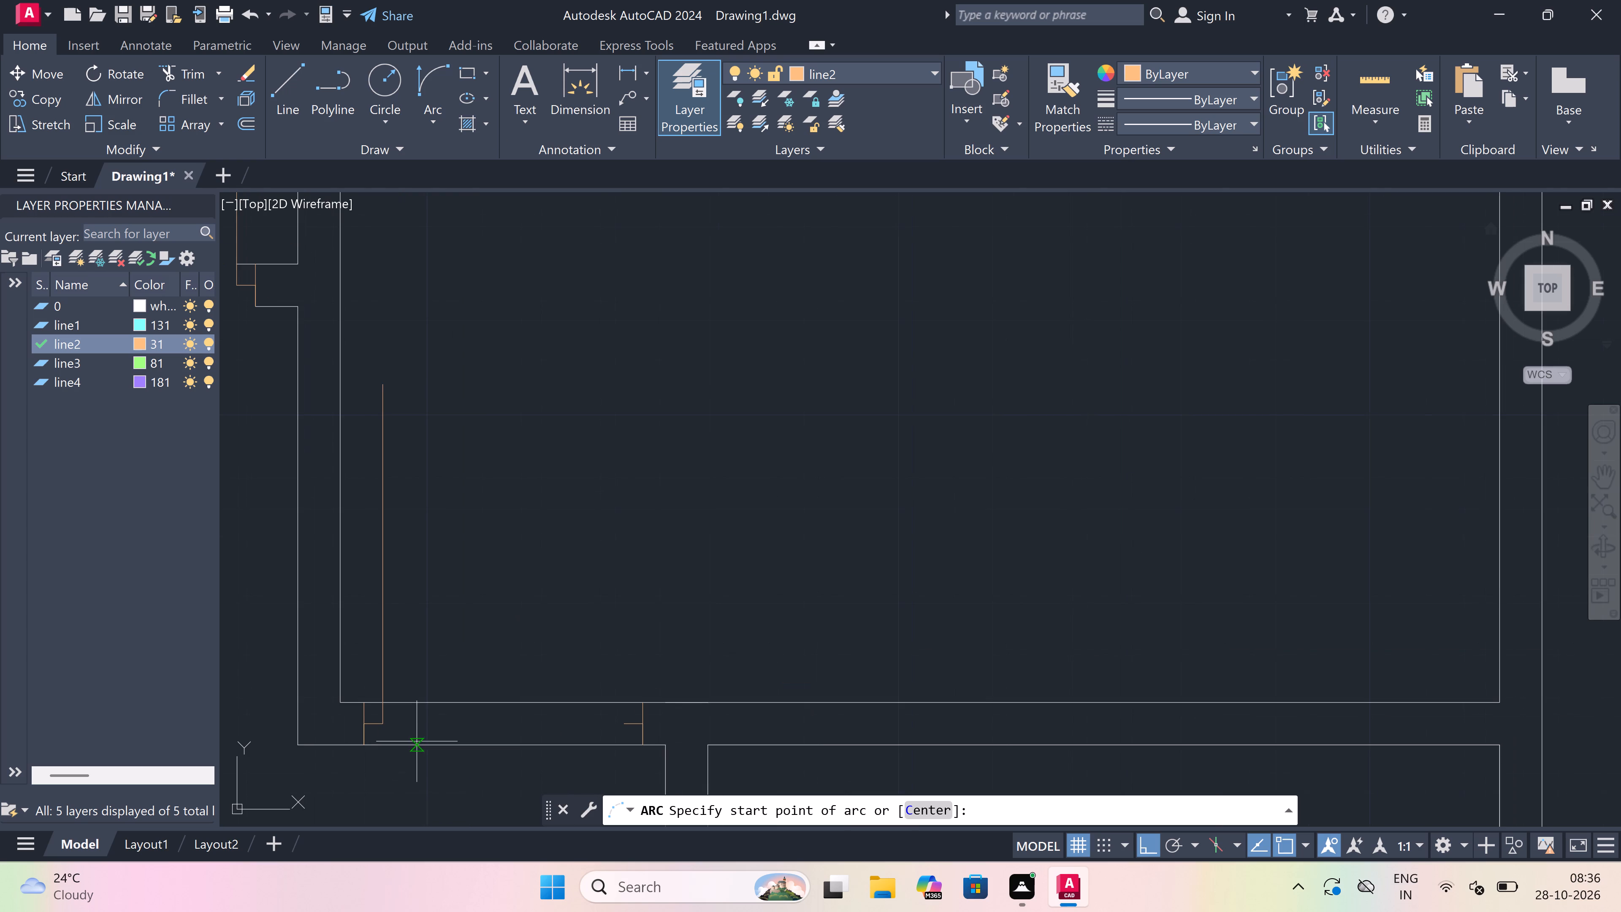
pyautogui.click(429, 89)
pyautogui.click(388, 379)
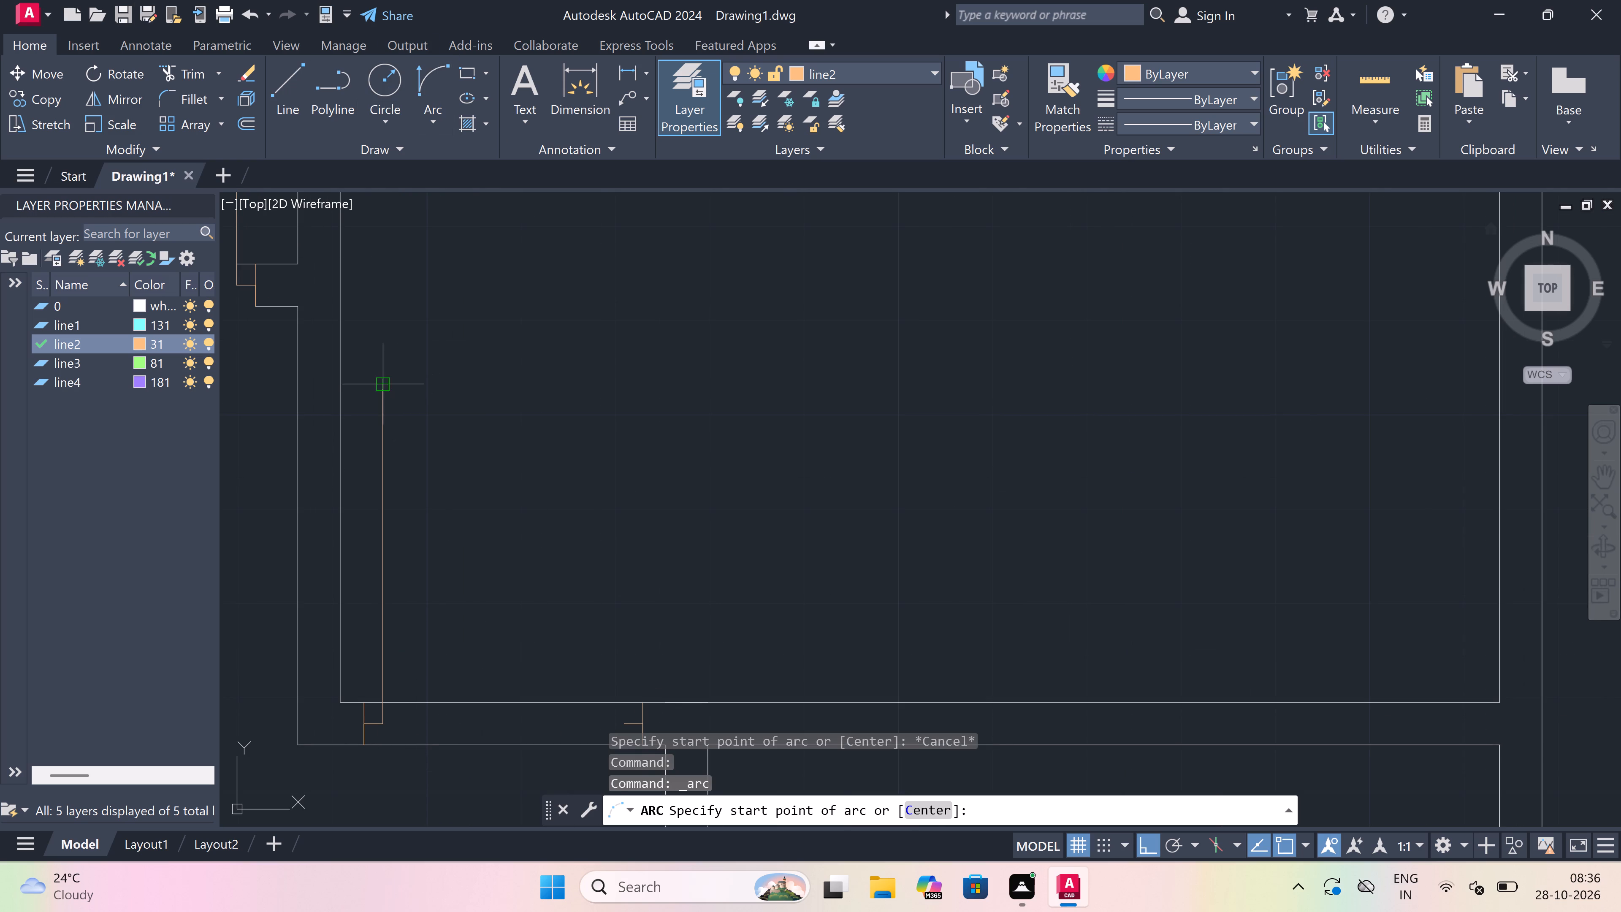
pyautogui.scroll(-1, 388, 378)
pyautogui.scroll(1, 512, 599)
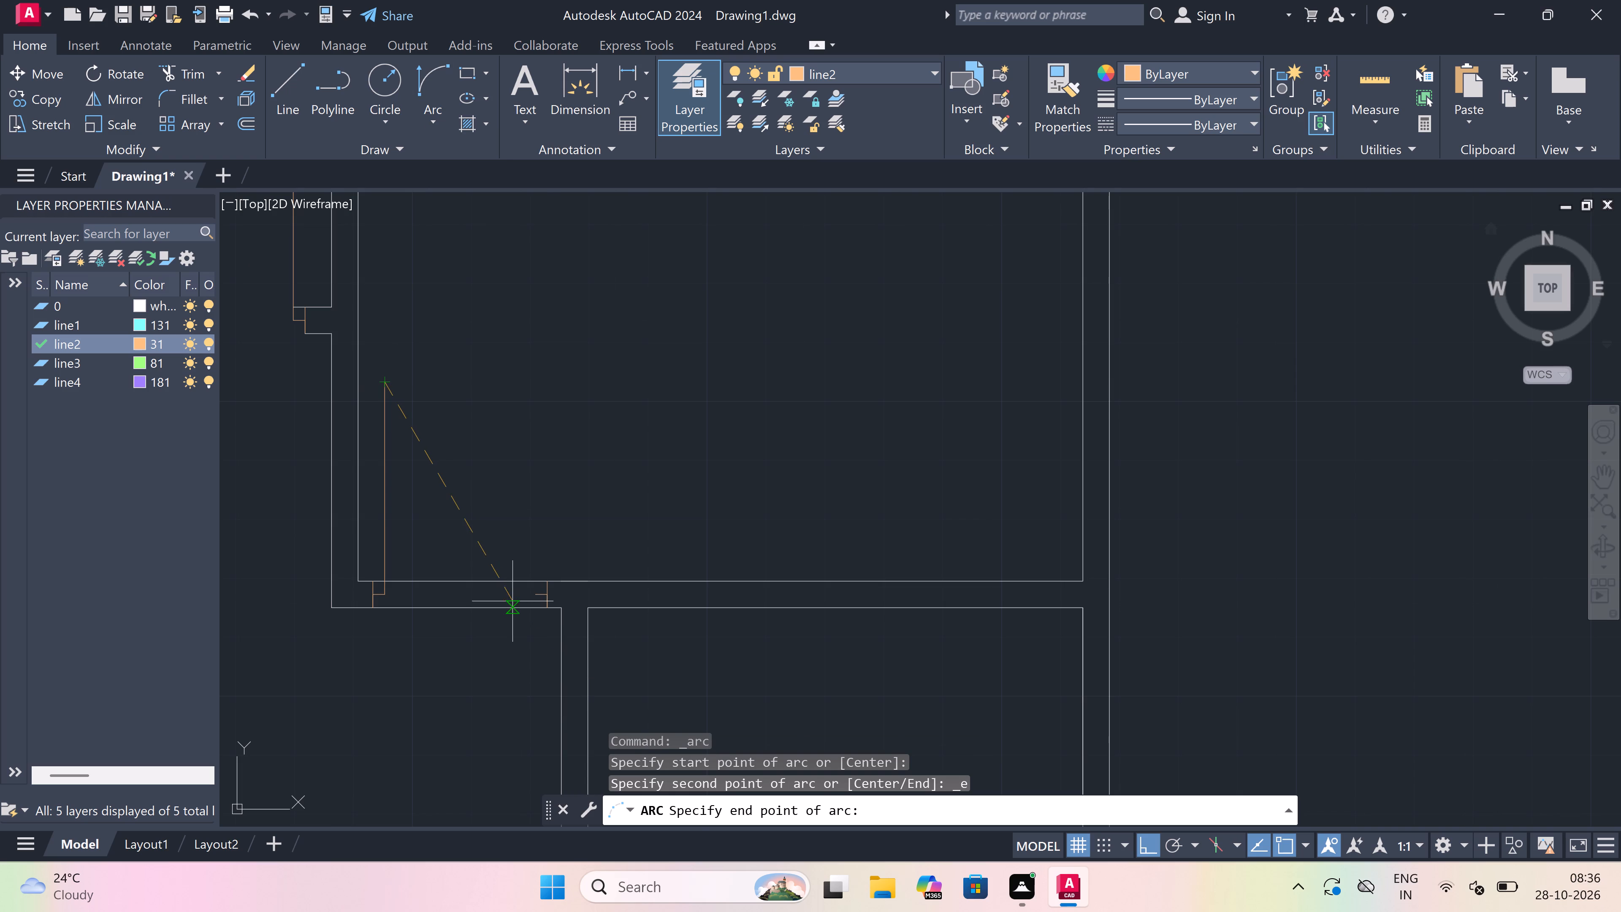
pyautogui.click(549, 592)
pyautogui.click(729, 335)
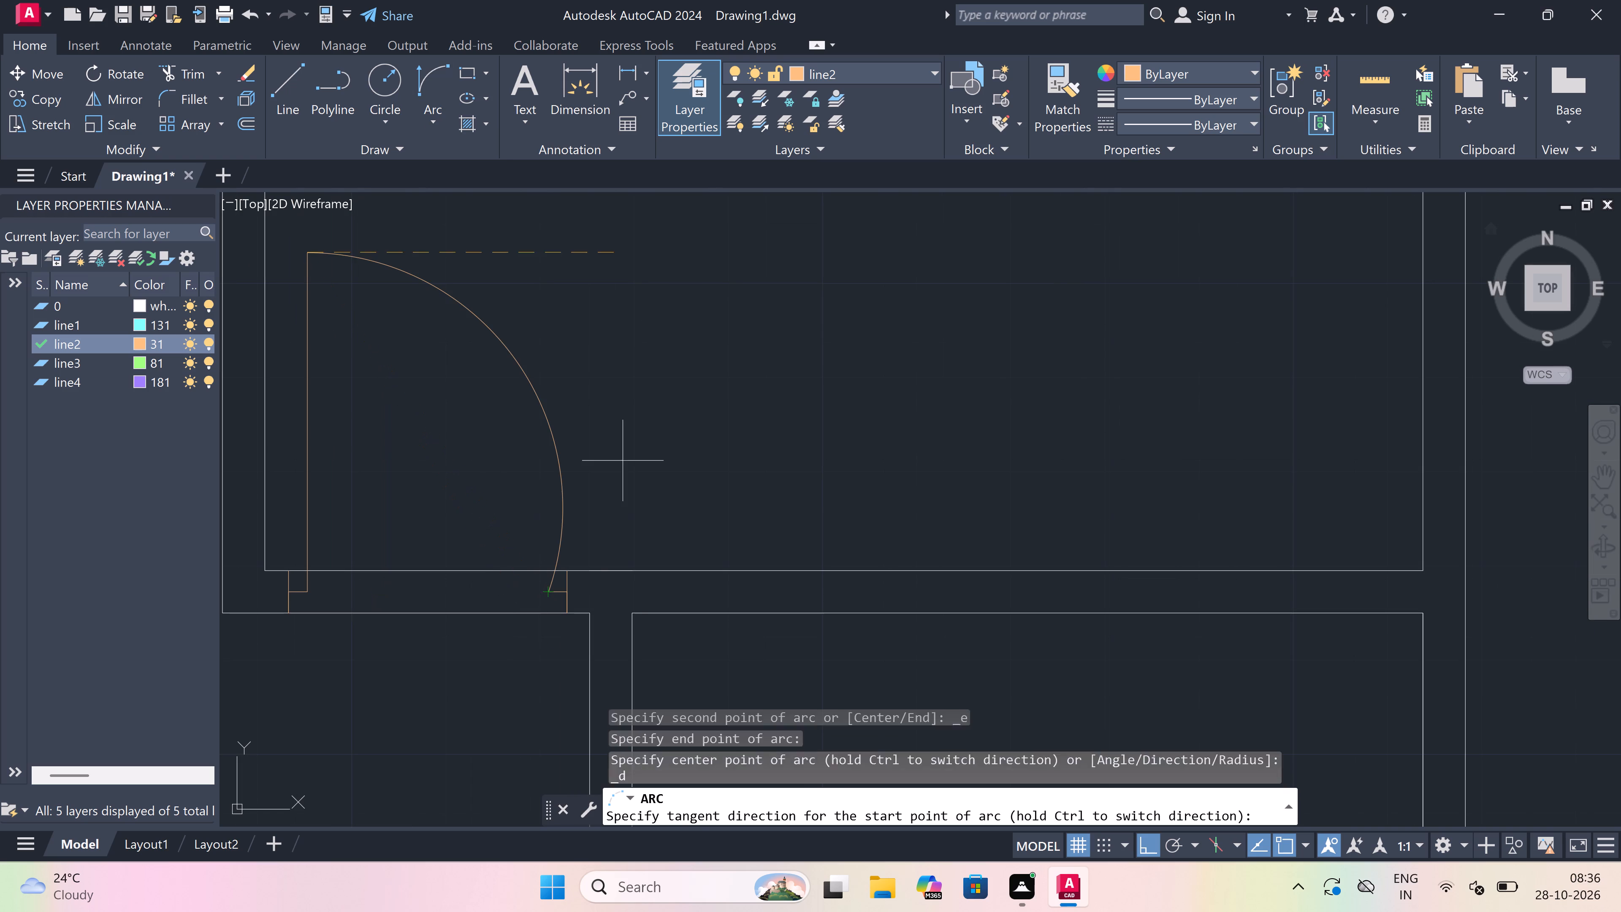
# Trim both lines of the northeast room's south wall between the jambs to open the doorway.
pyautogui.press('t')
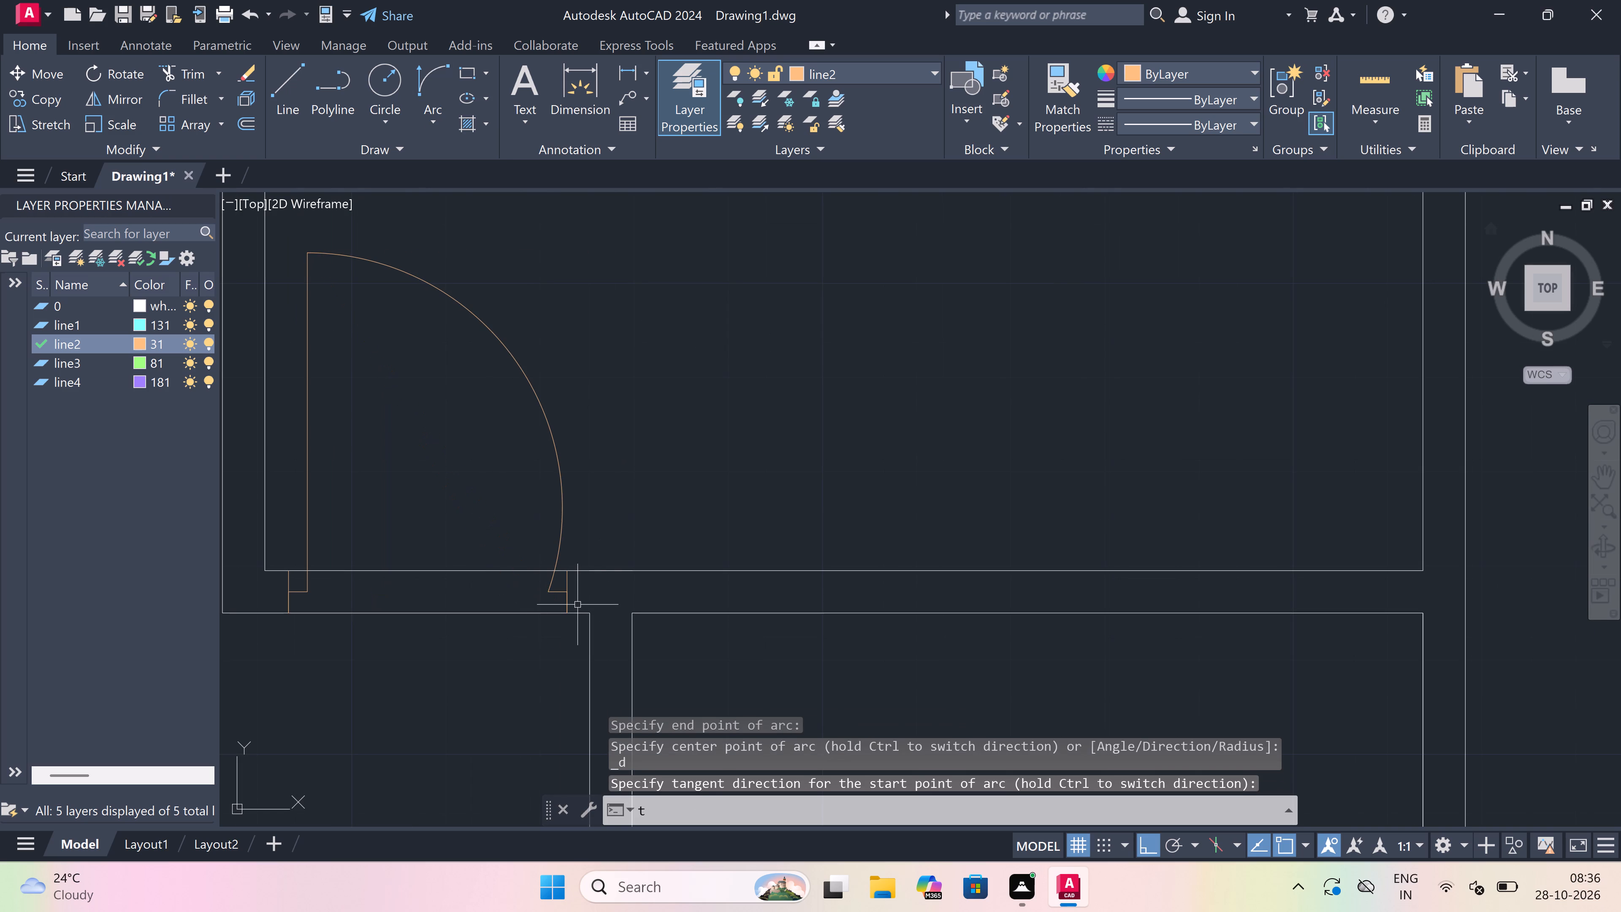
pyautogui.press('r')
pyautogui.press('space')
pyautogui.moveTo(501, 541); pyautogui.dragTo(501, 557)
pyautogui.click(482, 656)
pyautogui.press('Escape')
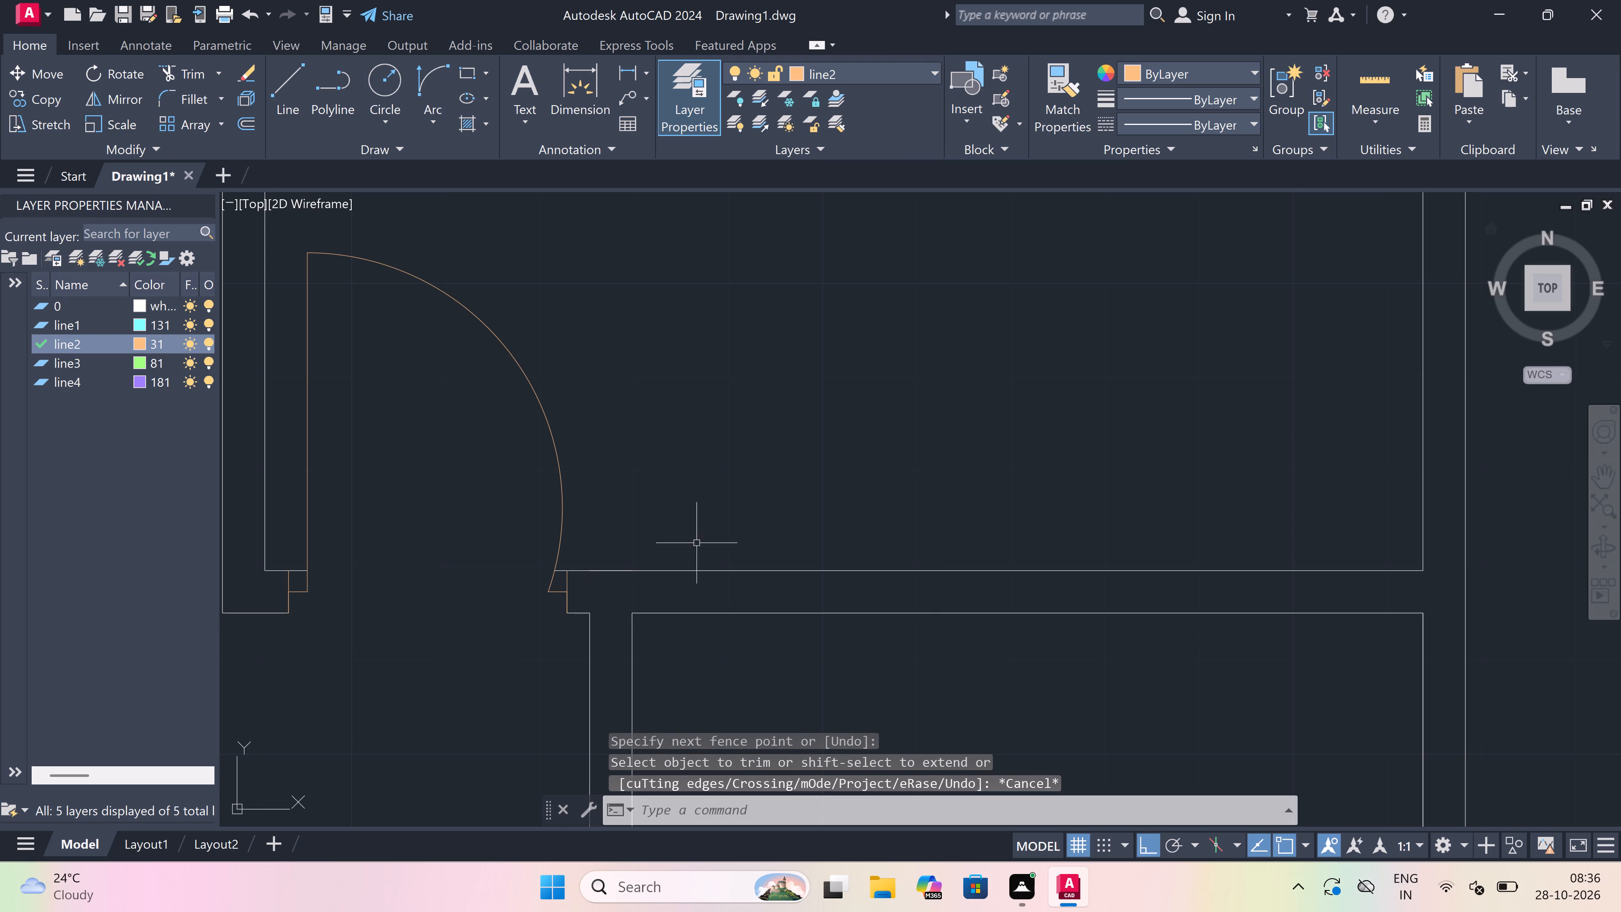
# Draw a jamb line across the north wall of the small room below the northeast room, close to its northwest inner corner.
pyautogui.scroll(-4, 878, 504)
pyautogui.scroll(1, 869, 534)
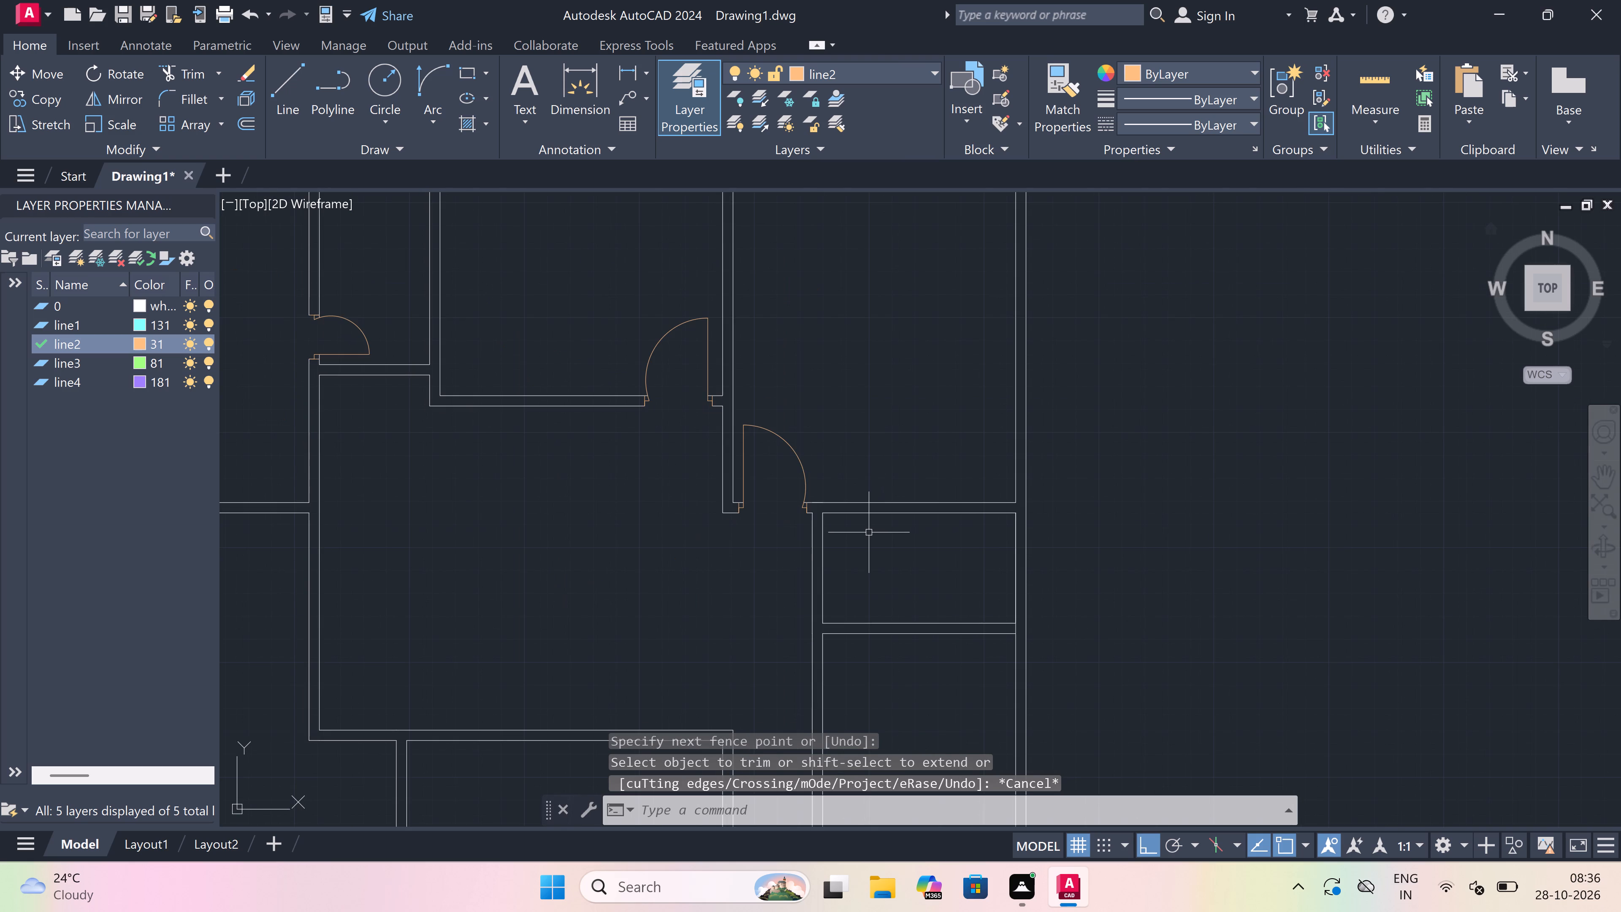
pyautogui.press('l')
pyautogui.press('space')
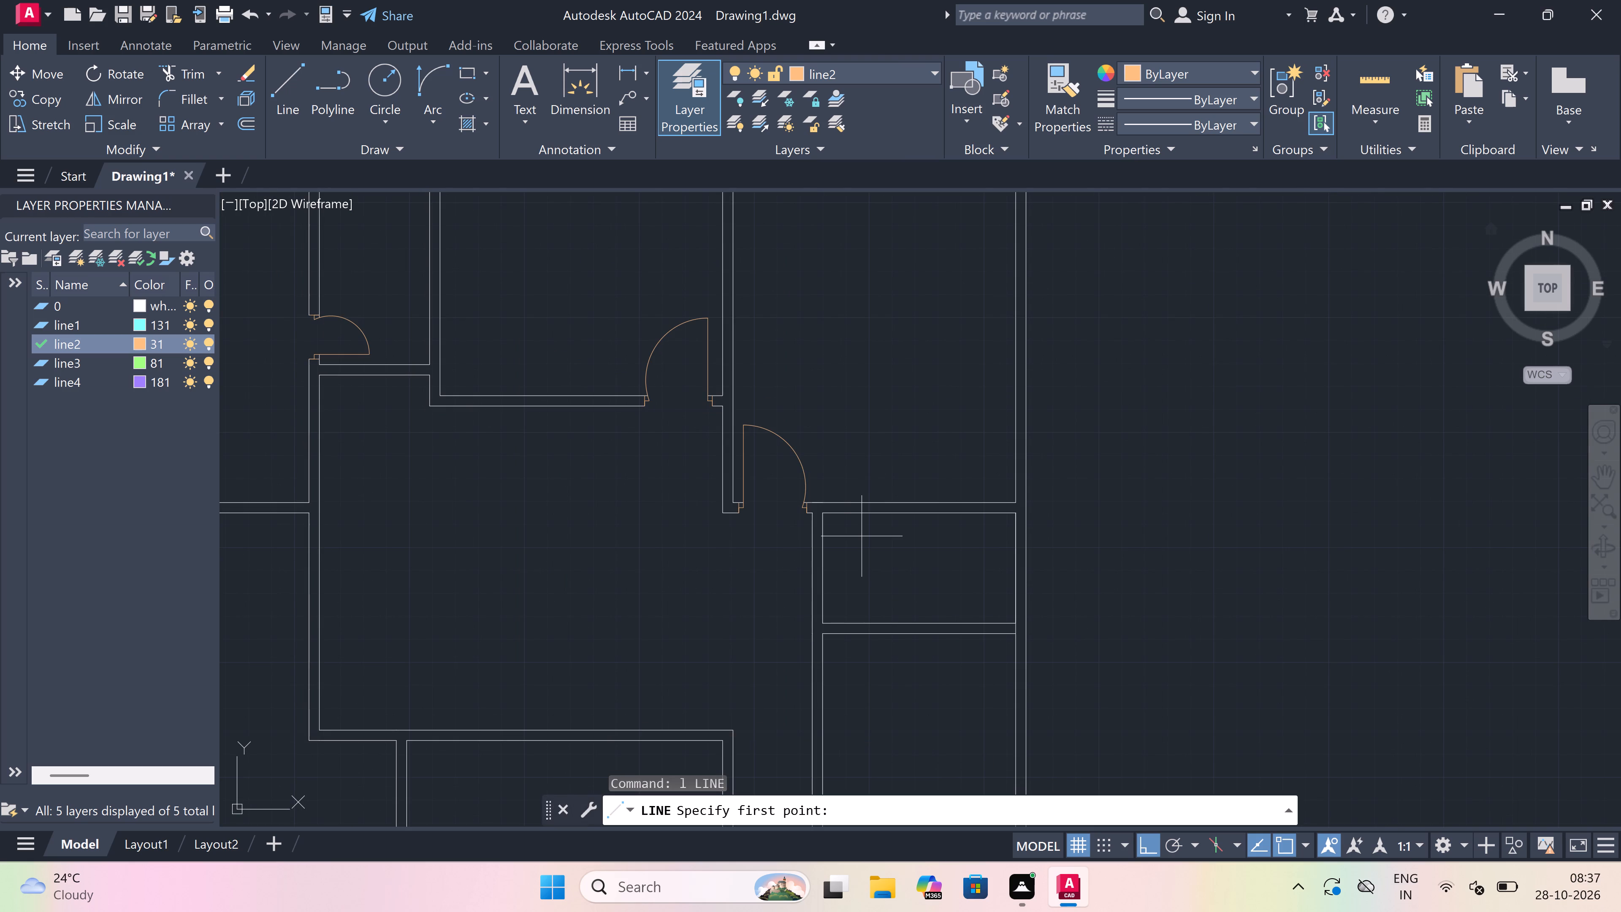
pyautogui.scroll(3, 780, 482)
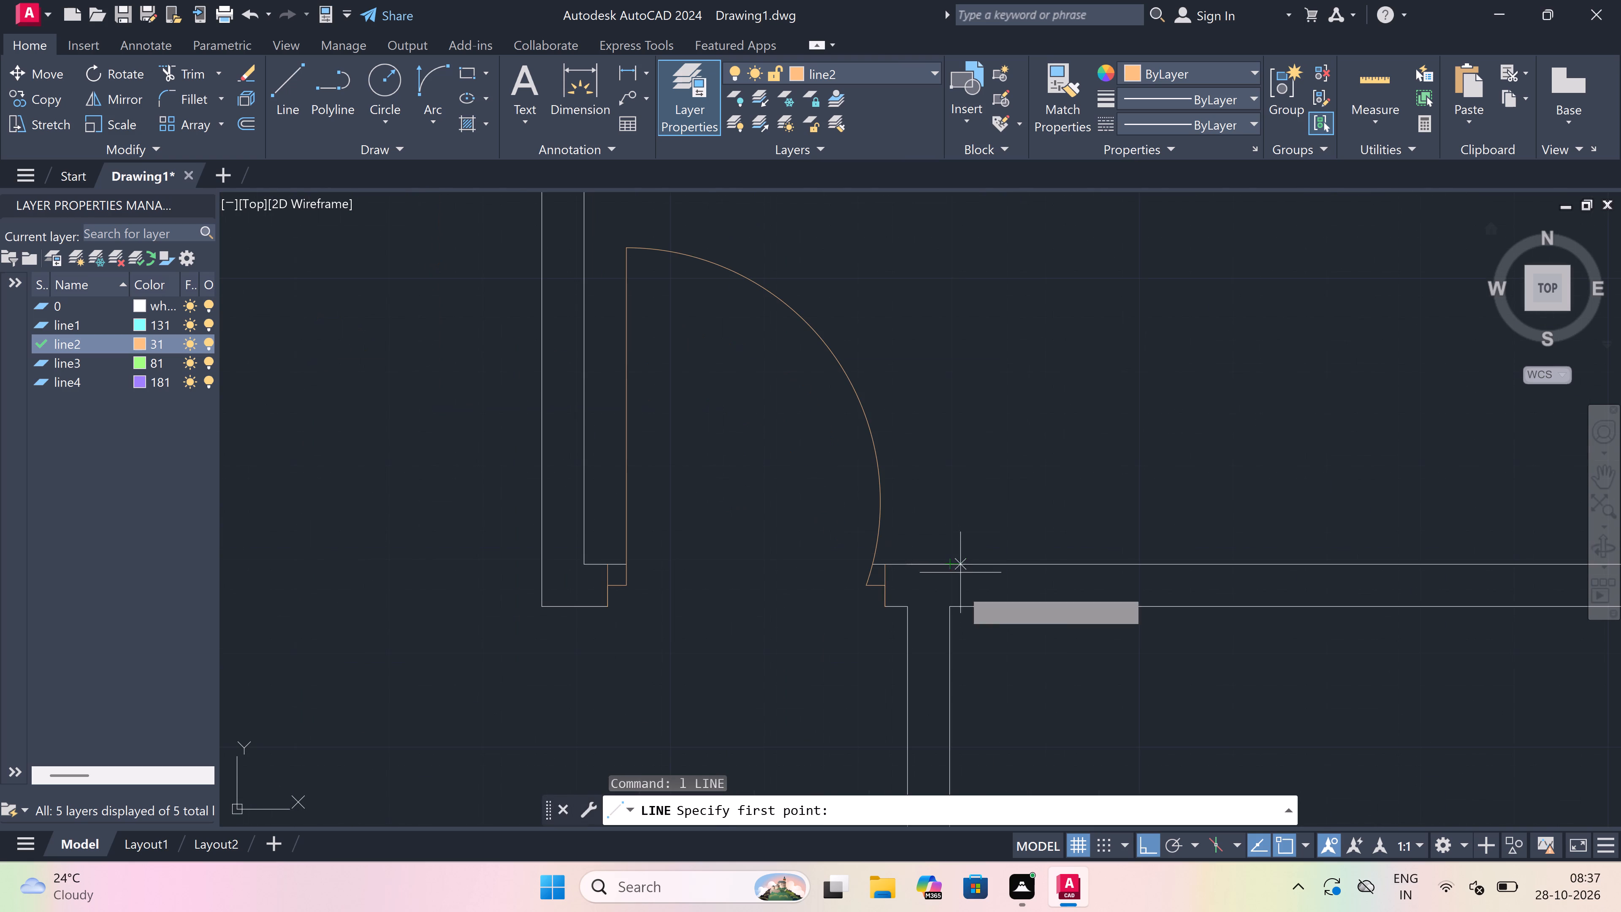
pyautogui.click(979, 604)
pyautogui.moveTo(980, 568); pyautogui.dragTo(981, 572)
# From that jamb line's midpoint, draw a 2" eastward stub and start the door leaf southward into the small room.
pyautogui.click(984, 588)
pyautogui.scroll(1, 1054, 589)
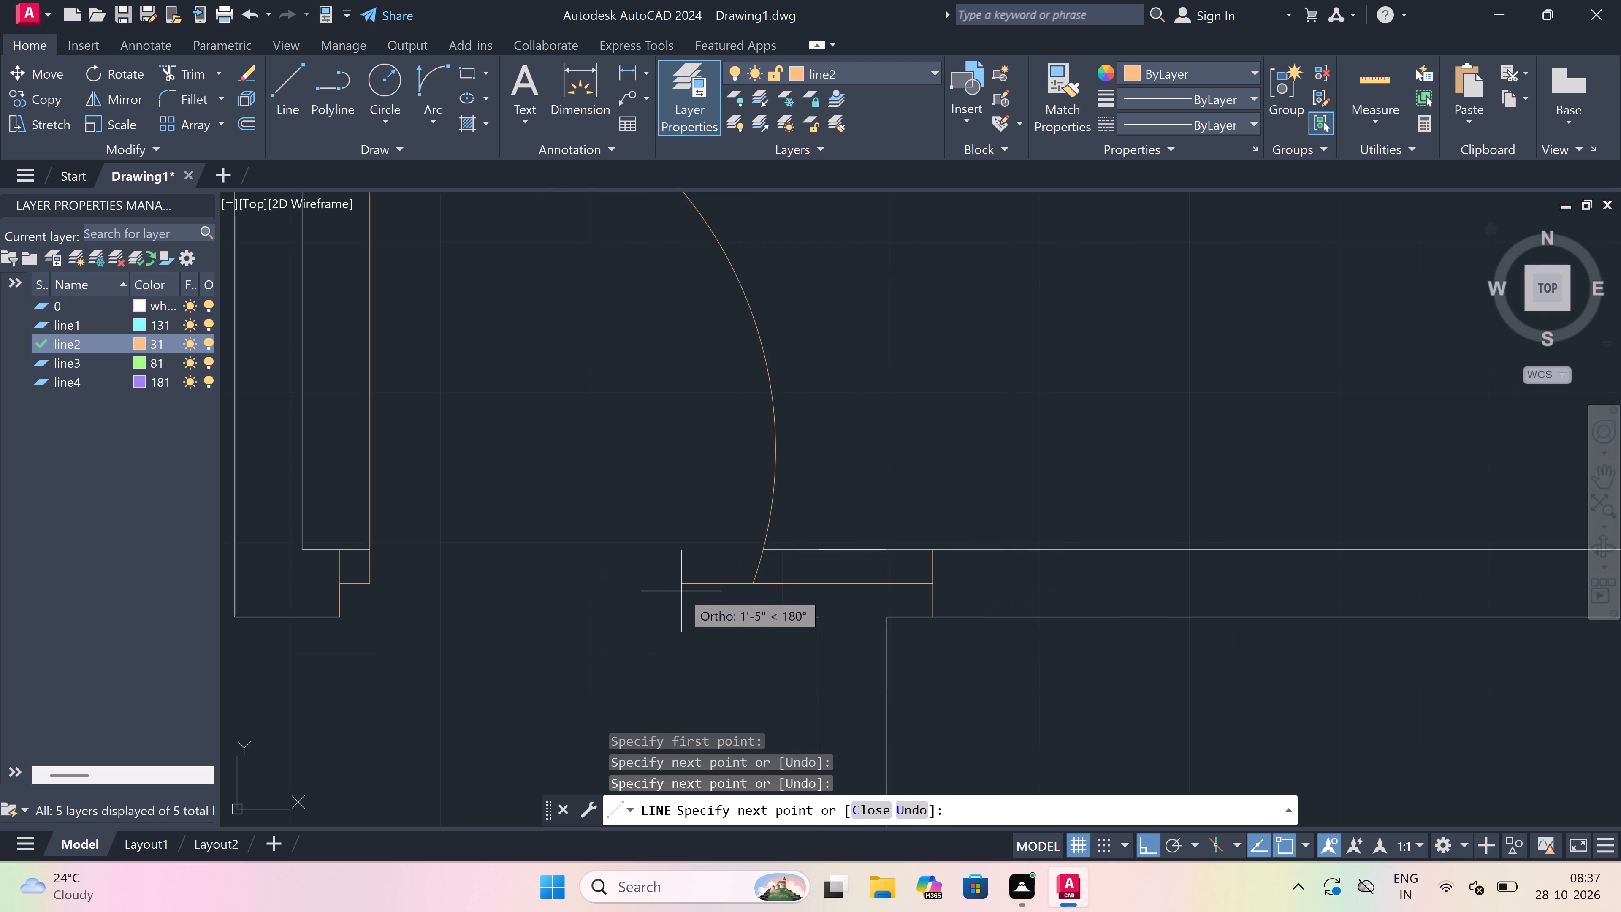
pyautogui.scroll(1, 831, 610)
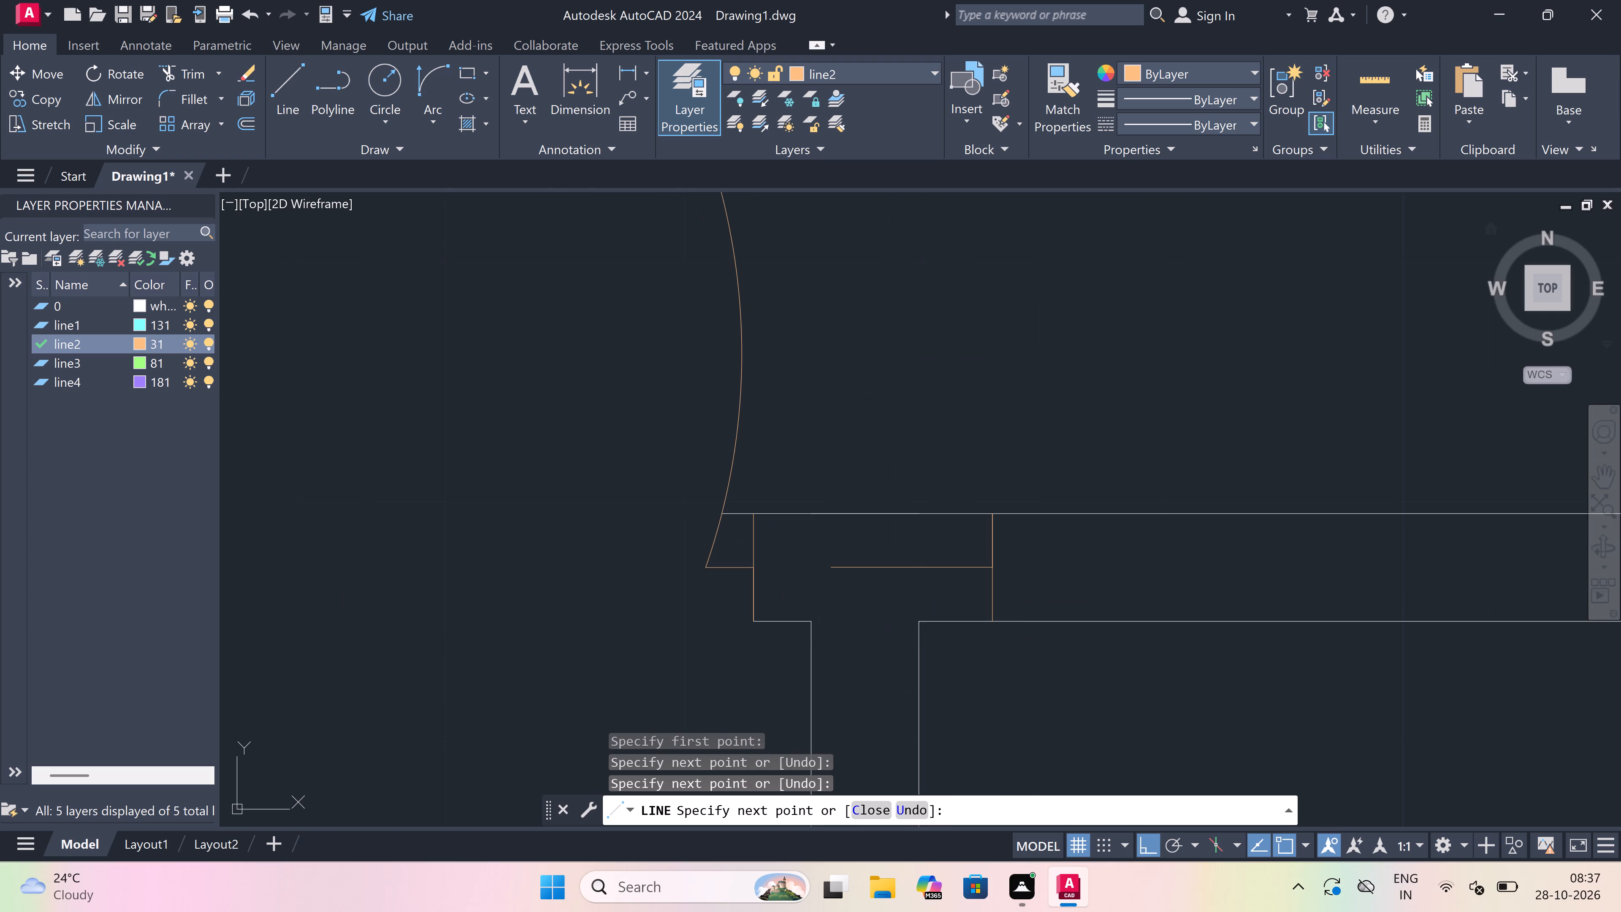
pyautogui.scroll(-1, 628, 599)
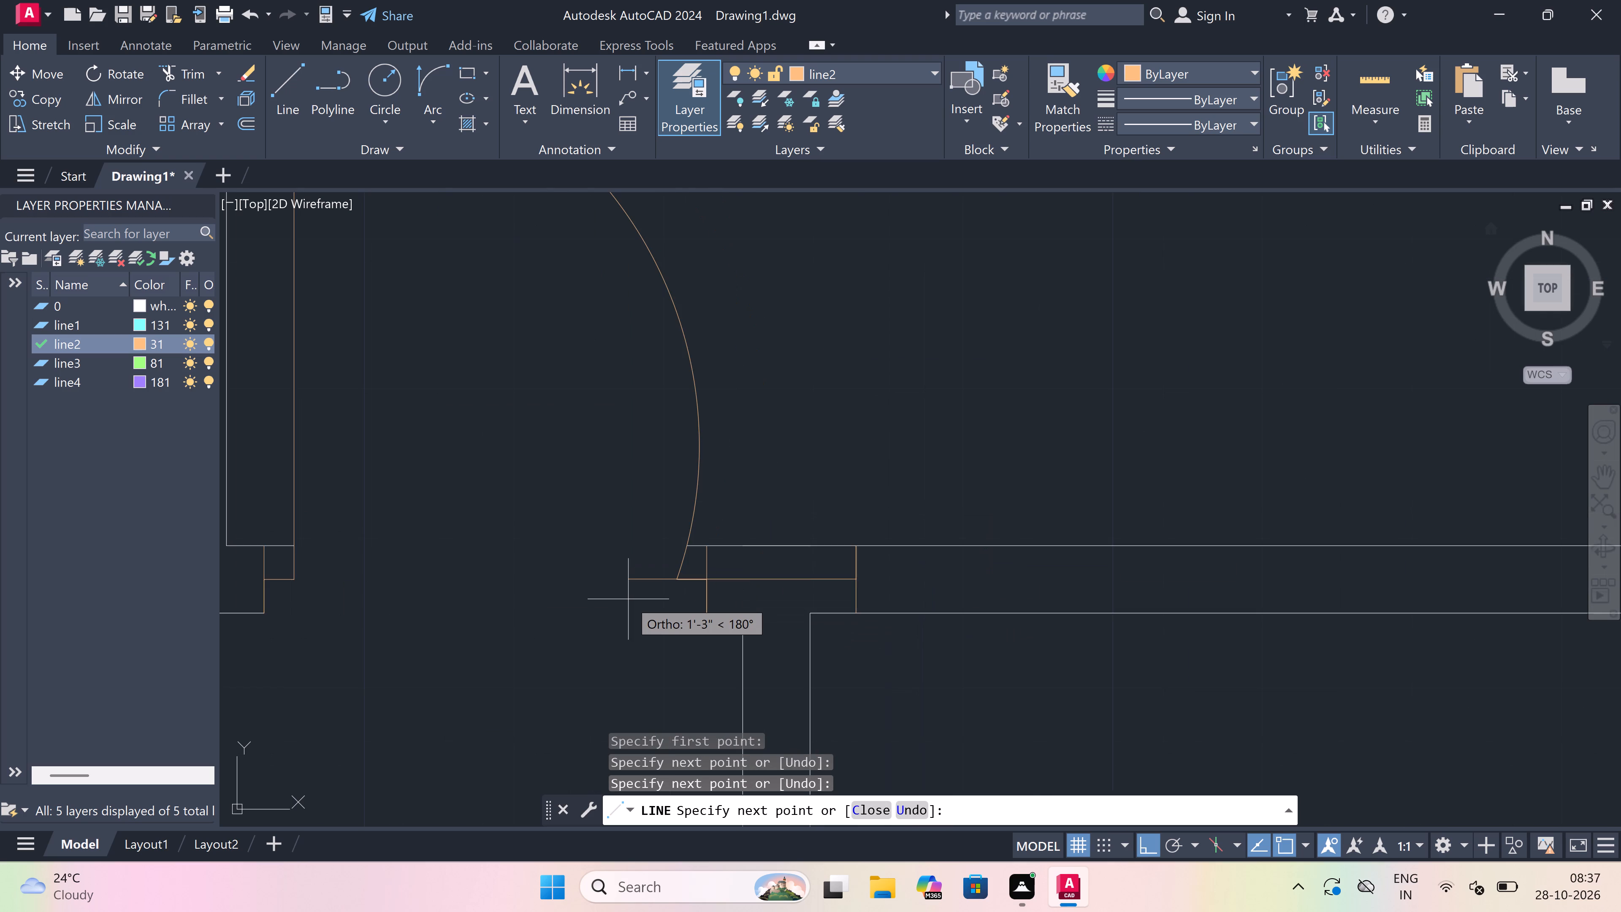
pyautogui.scroll(-1, 628, 599)
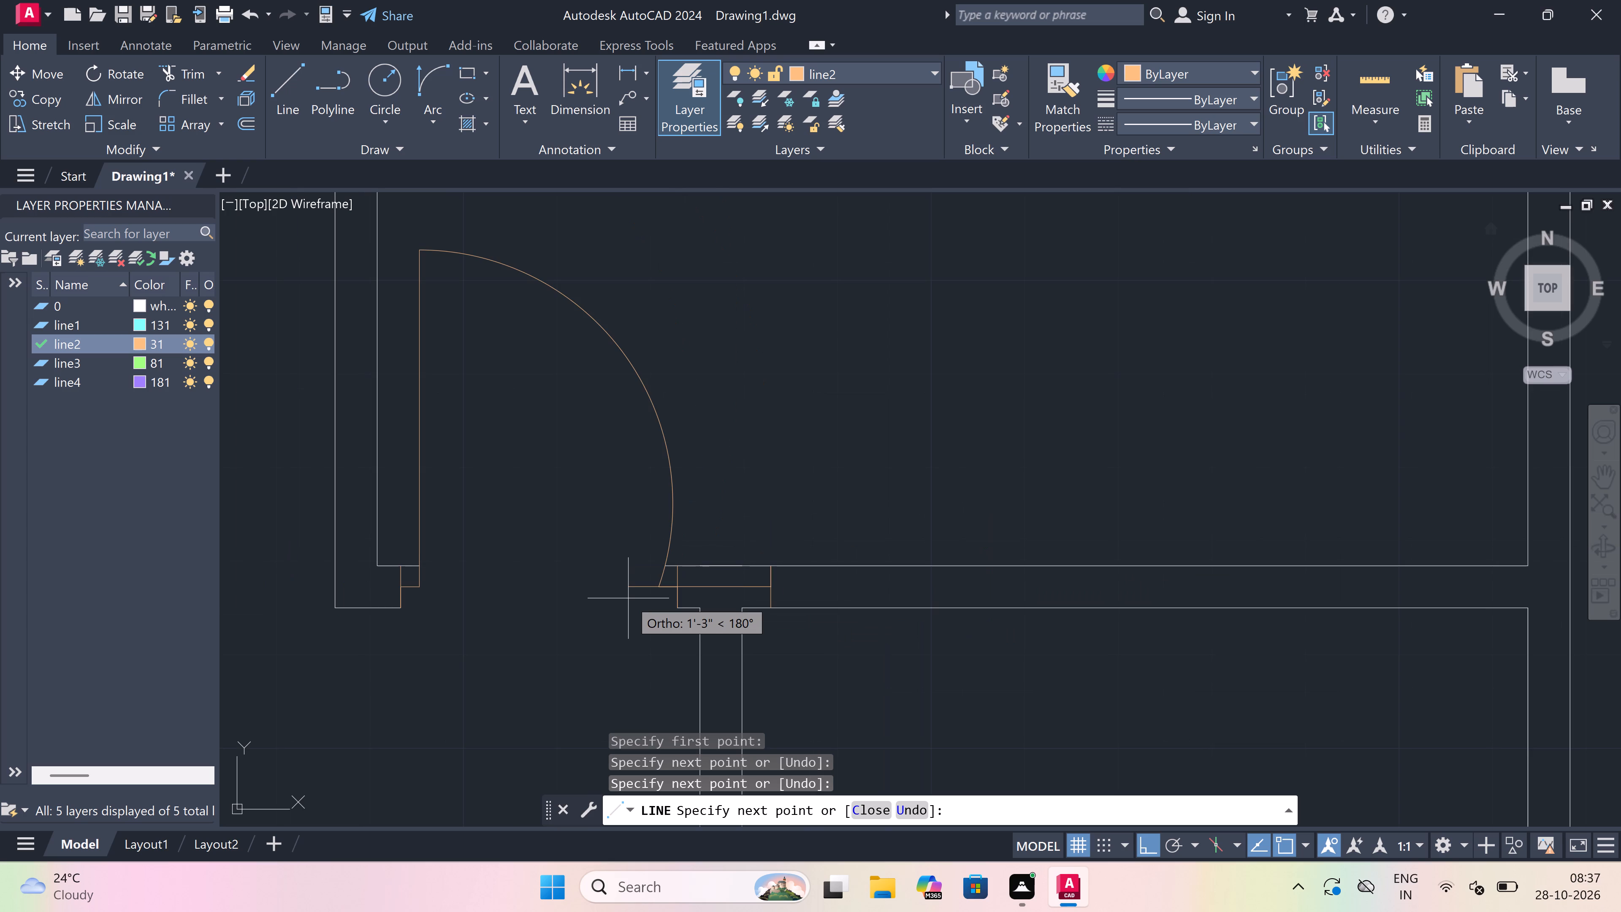
pyautogui.scroll(-1, 628, 598)
pyautogui.scroll(1, 839, 592)
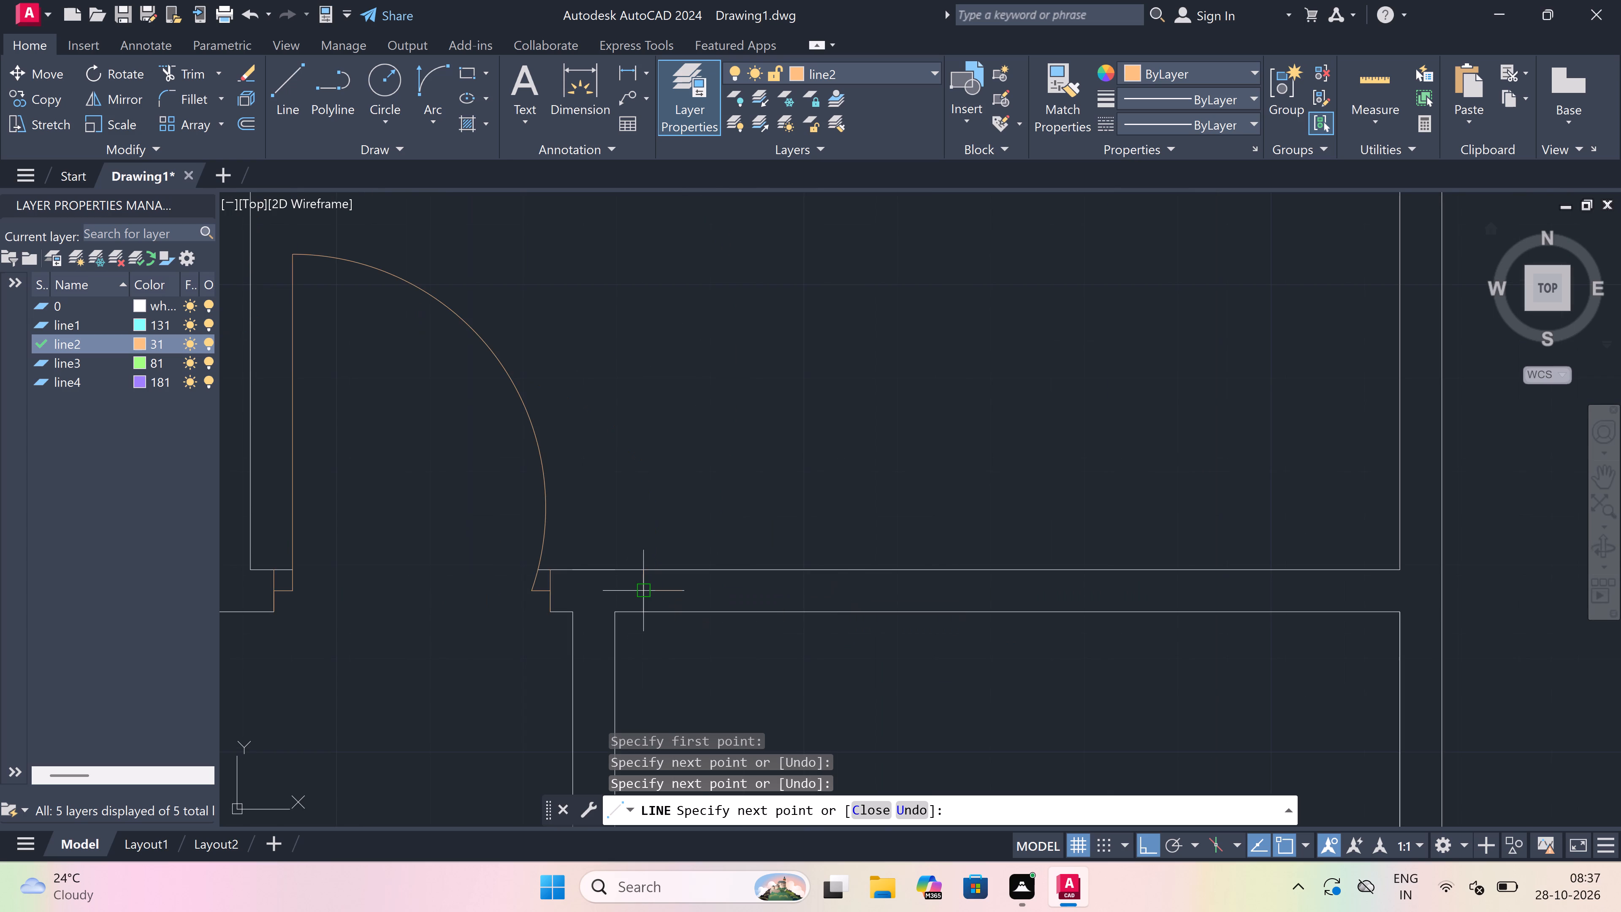
pyautogui.scroll(2, 648, 587)
pyautogui.press('3')
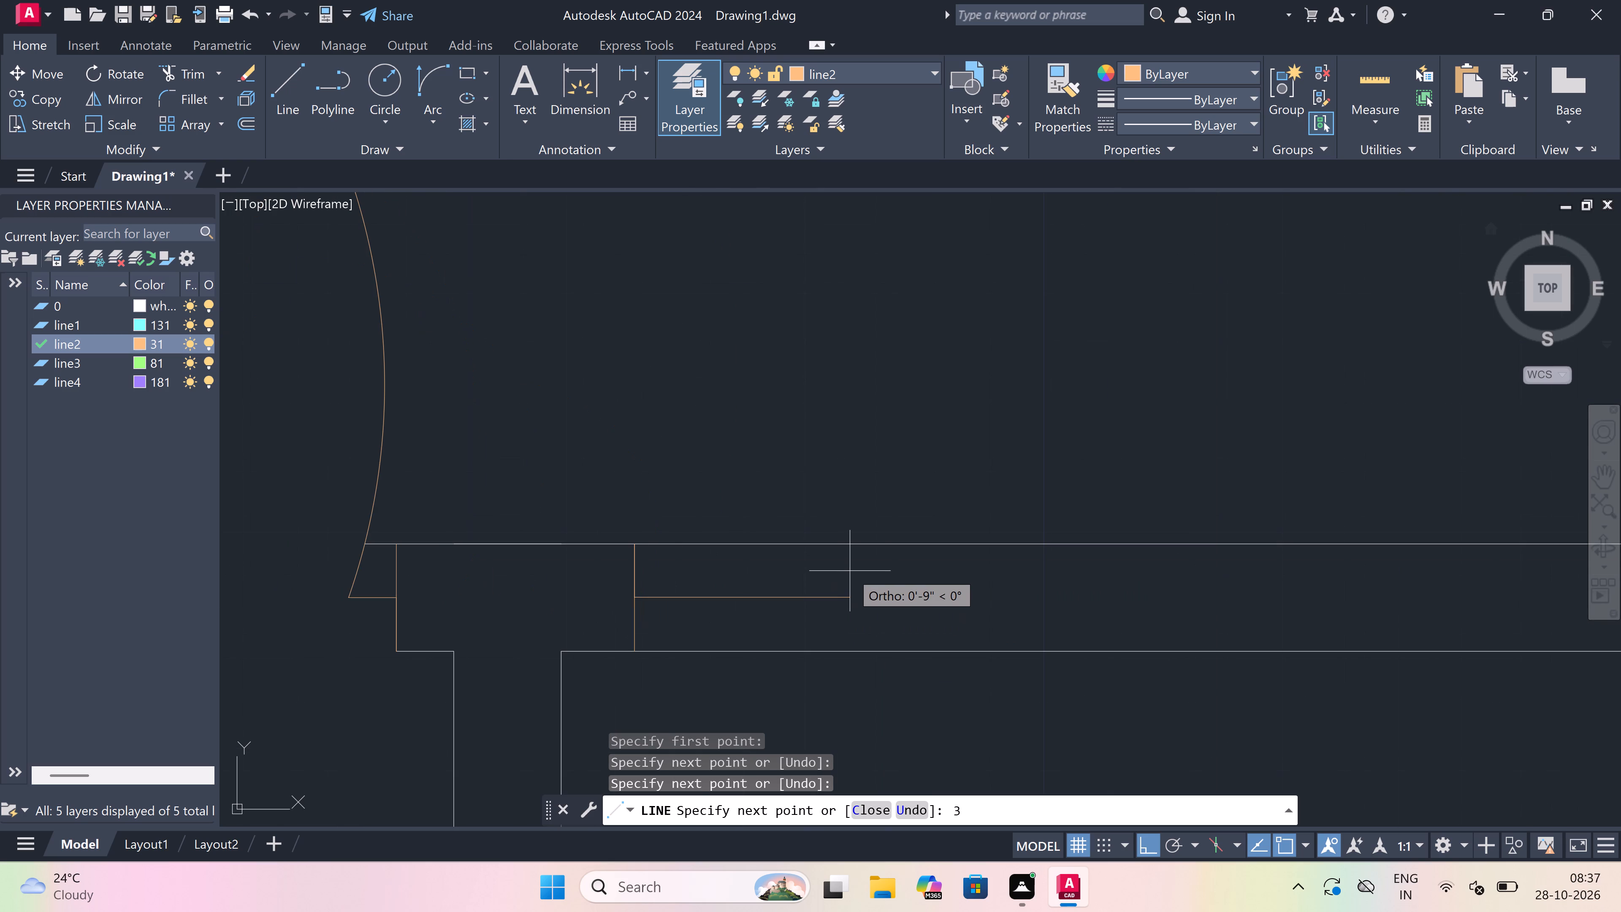
pyautogui.press('BackSpace')
pyautogui.write('2"')
pyautogui.press('space')
pyautogui.scroll(-2, 817, 535)
pyautogui.scroll(2, 823, 611)
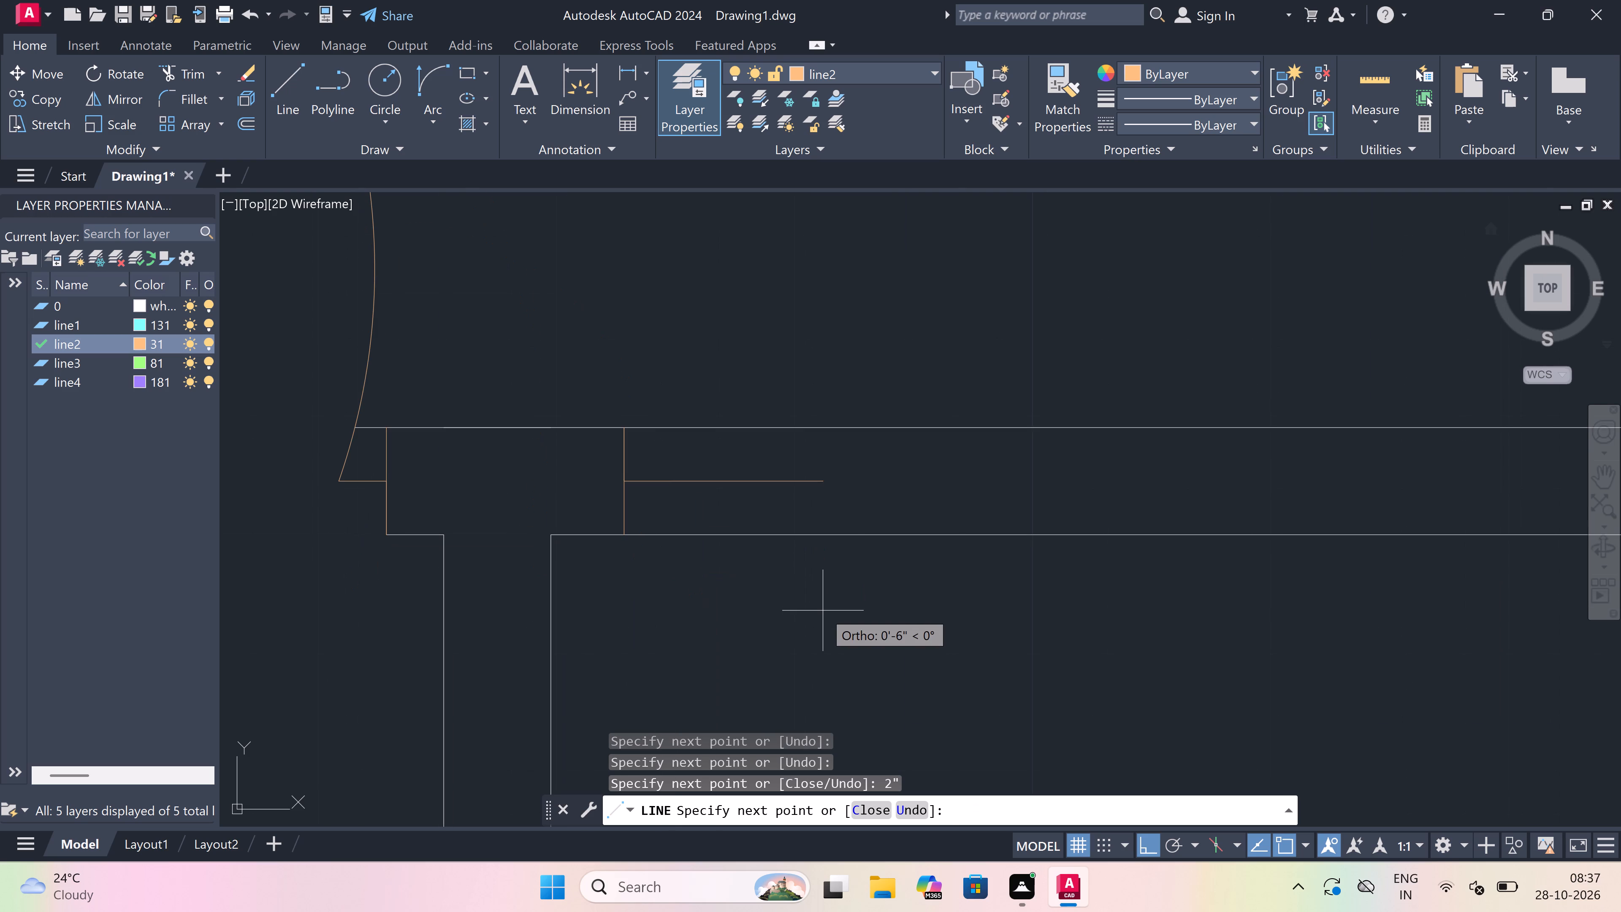
pyautogui.scroll(-3, 785, 477)
pyautogui.scroll(2, 760, 552)
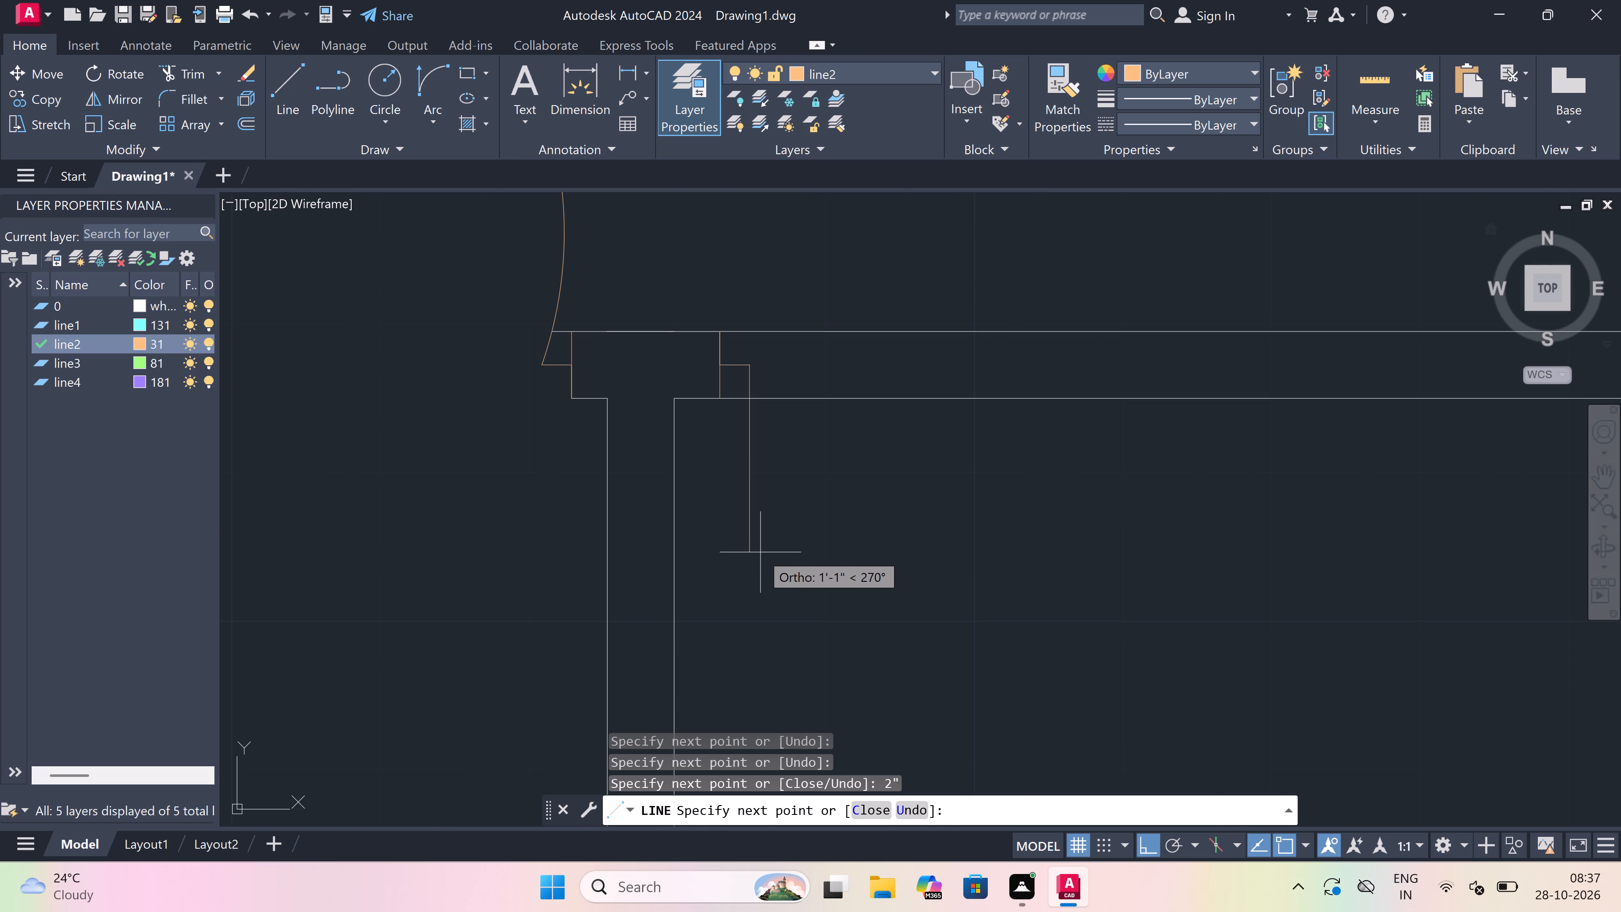
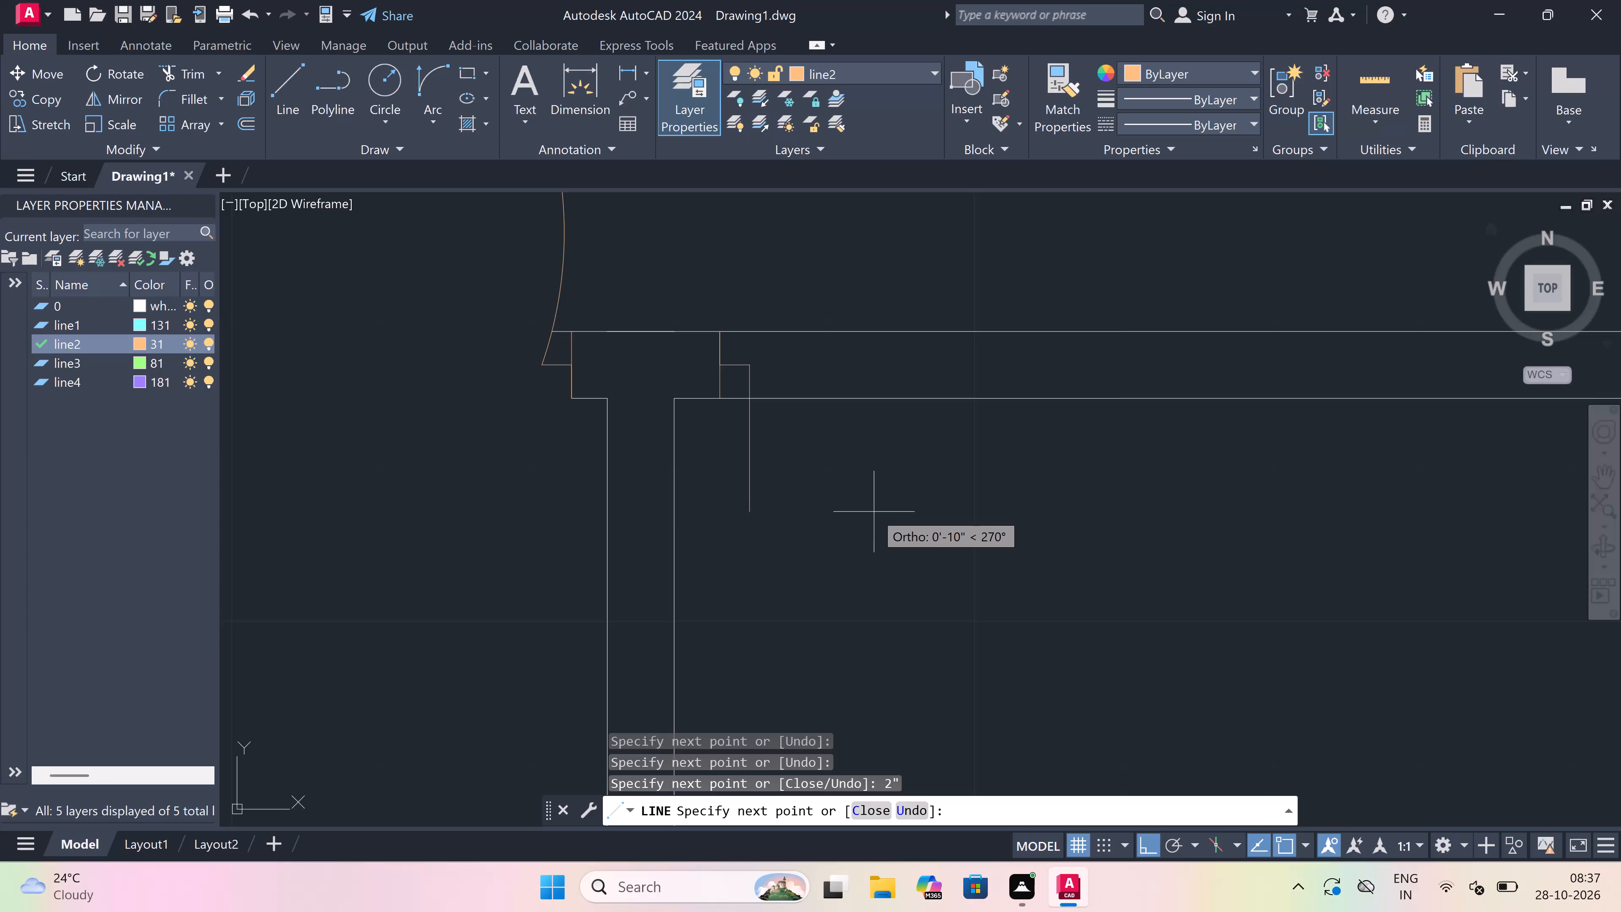
# Finish the small room's north wall door leaf by drawing it 2' southward.
pyautogui.write("2'")
pyautogui.press('space')
pyautogui.press('Escape')
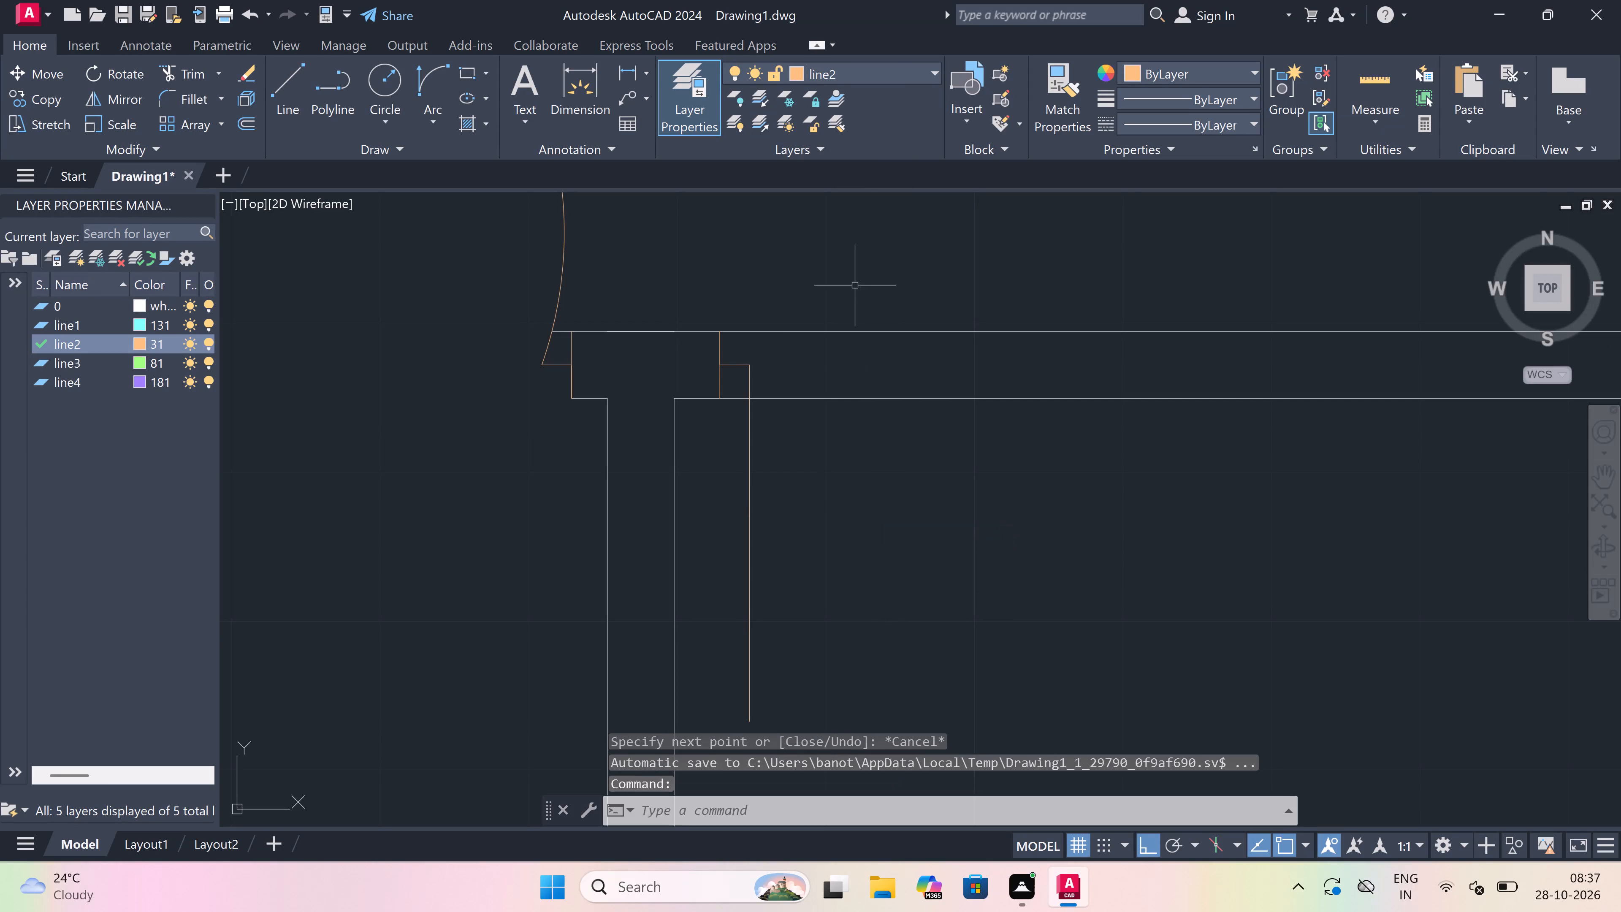
# Draw the east jamb line across the small room's north wall, with a 2" westward stub from its midpoint.
pyautogui.press('space')
pyautogui.scroll(-2, 855, 285)
pyautogui.scroll(1, 913, 303)
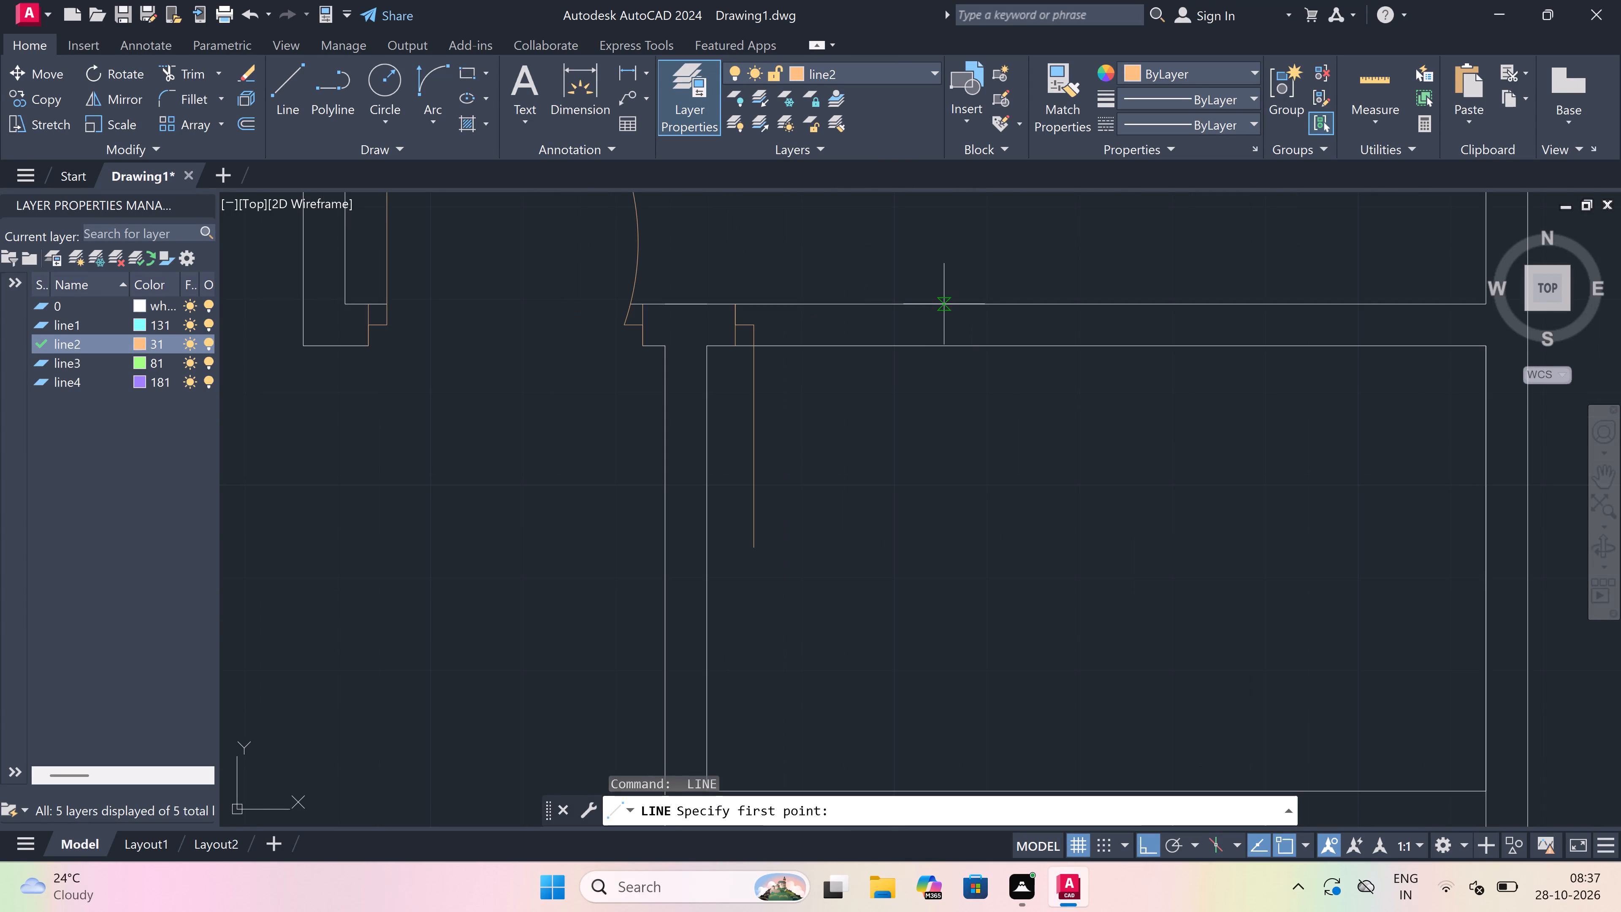
pyautogui.moveTo(932, 303); pyautogui.dragTo(936, 312)
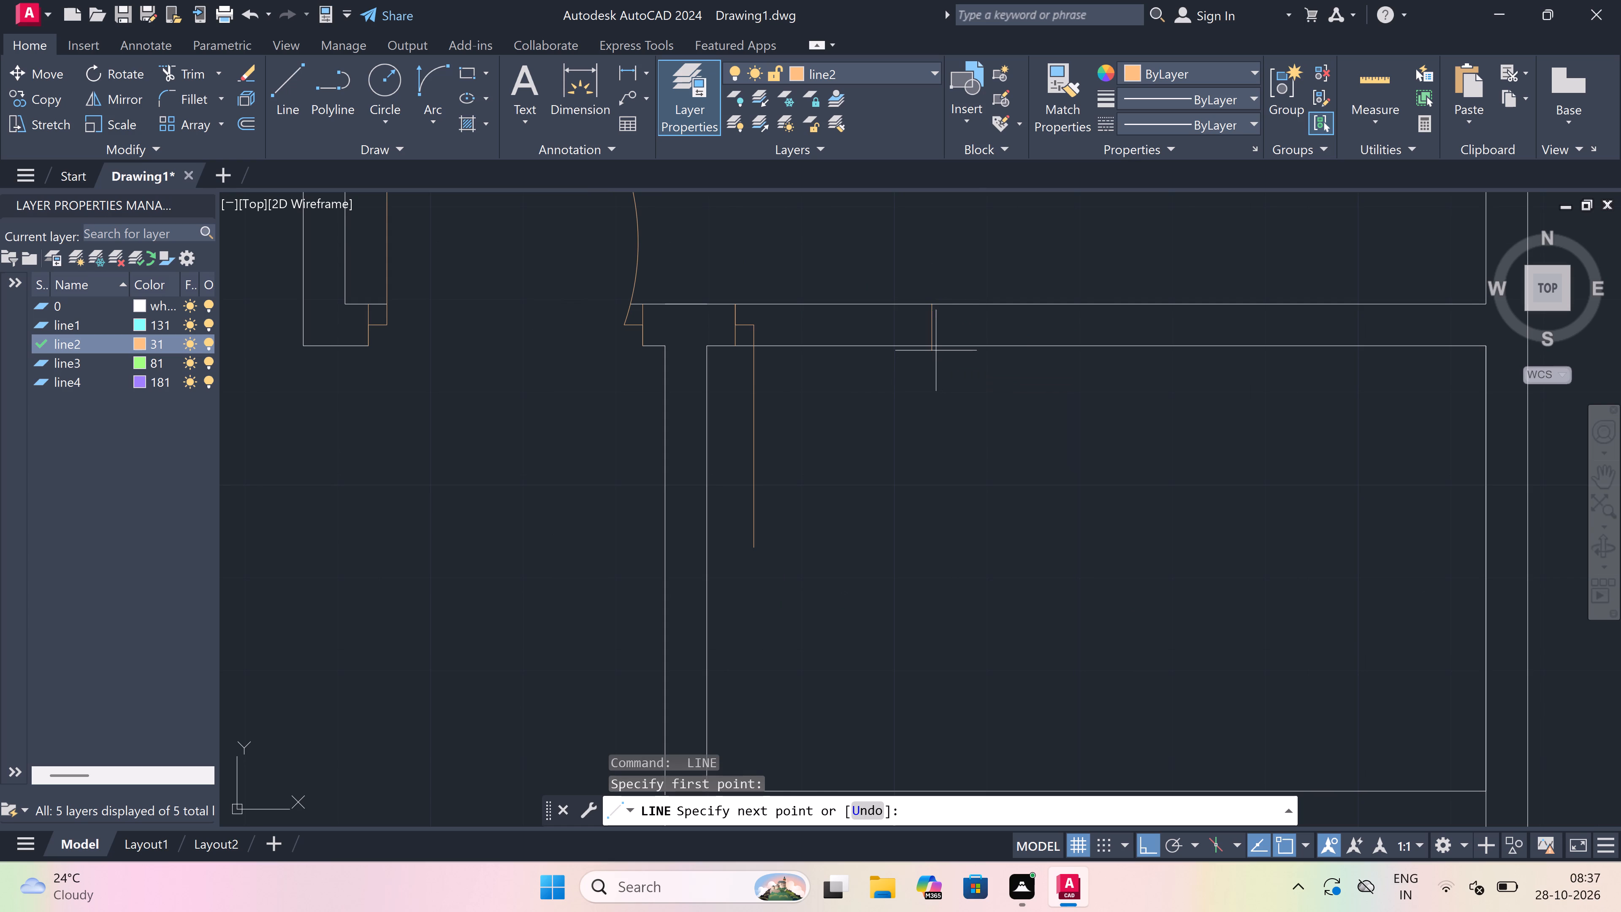
pyautogui.click(935, 347)
pyautogui.moveTo(933, 327); pyautogui.dragTo(889, 323)
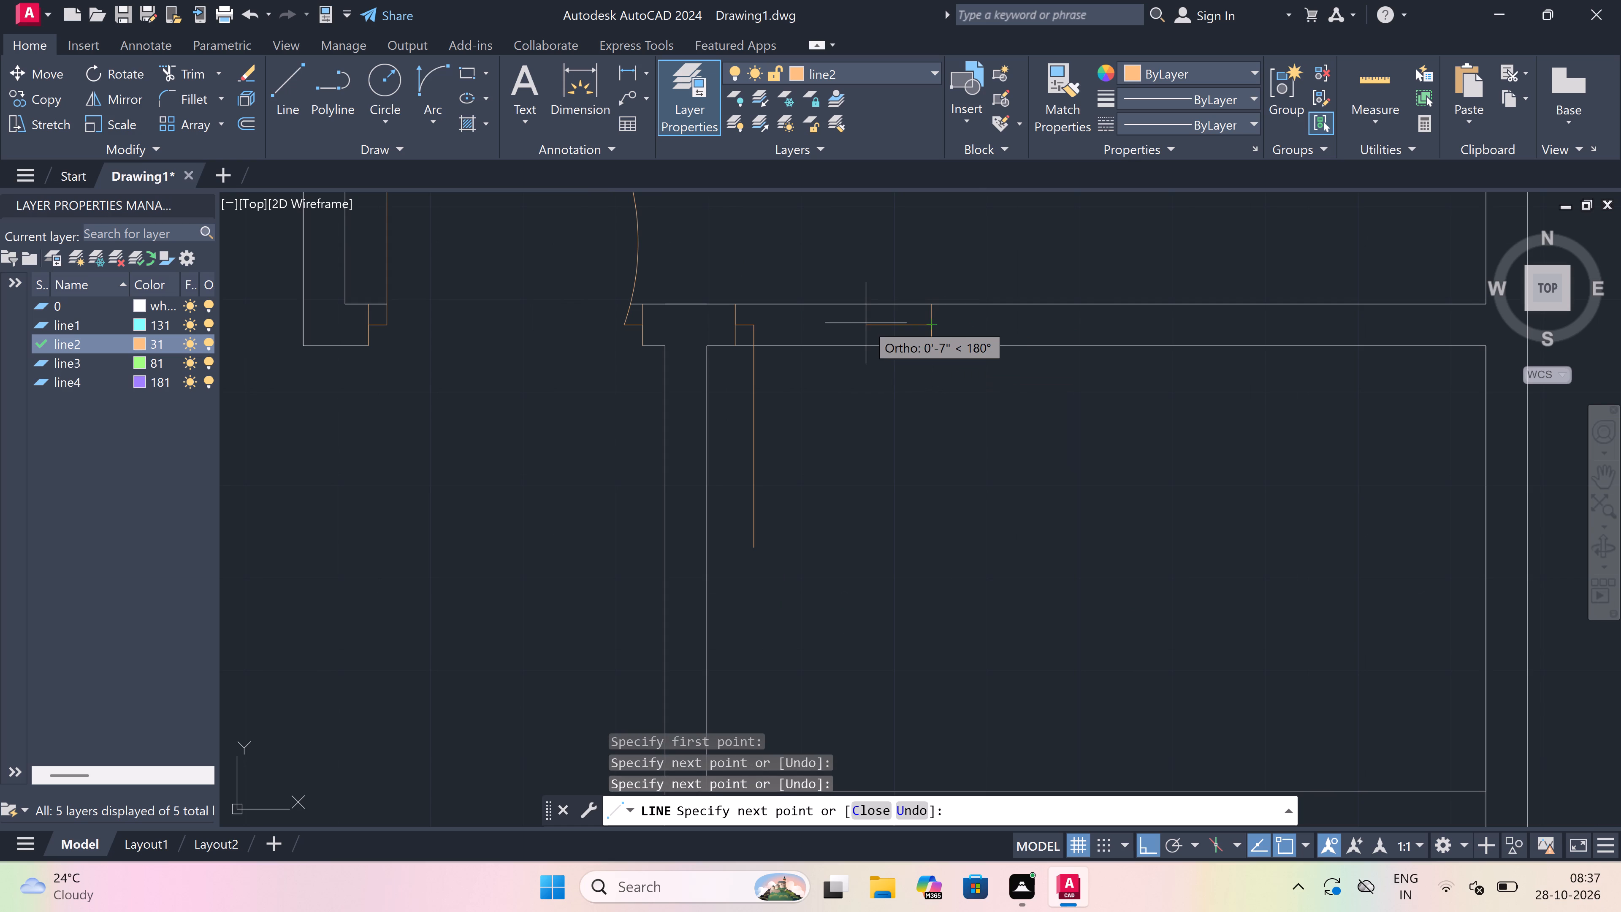
pyautogui.write('2"')
pyautogui.press('space')
pyautogui.press('Escape')
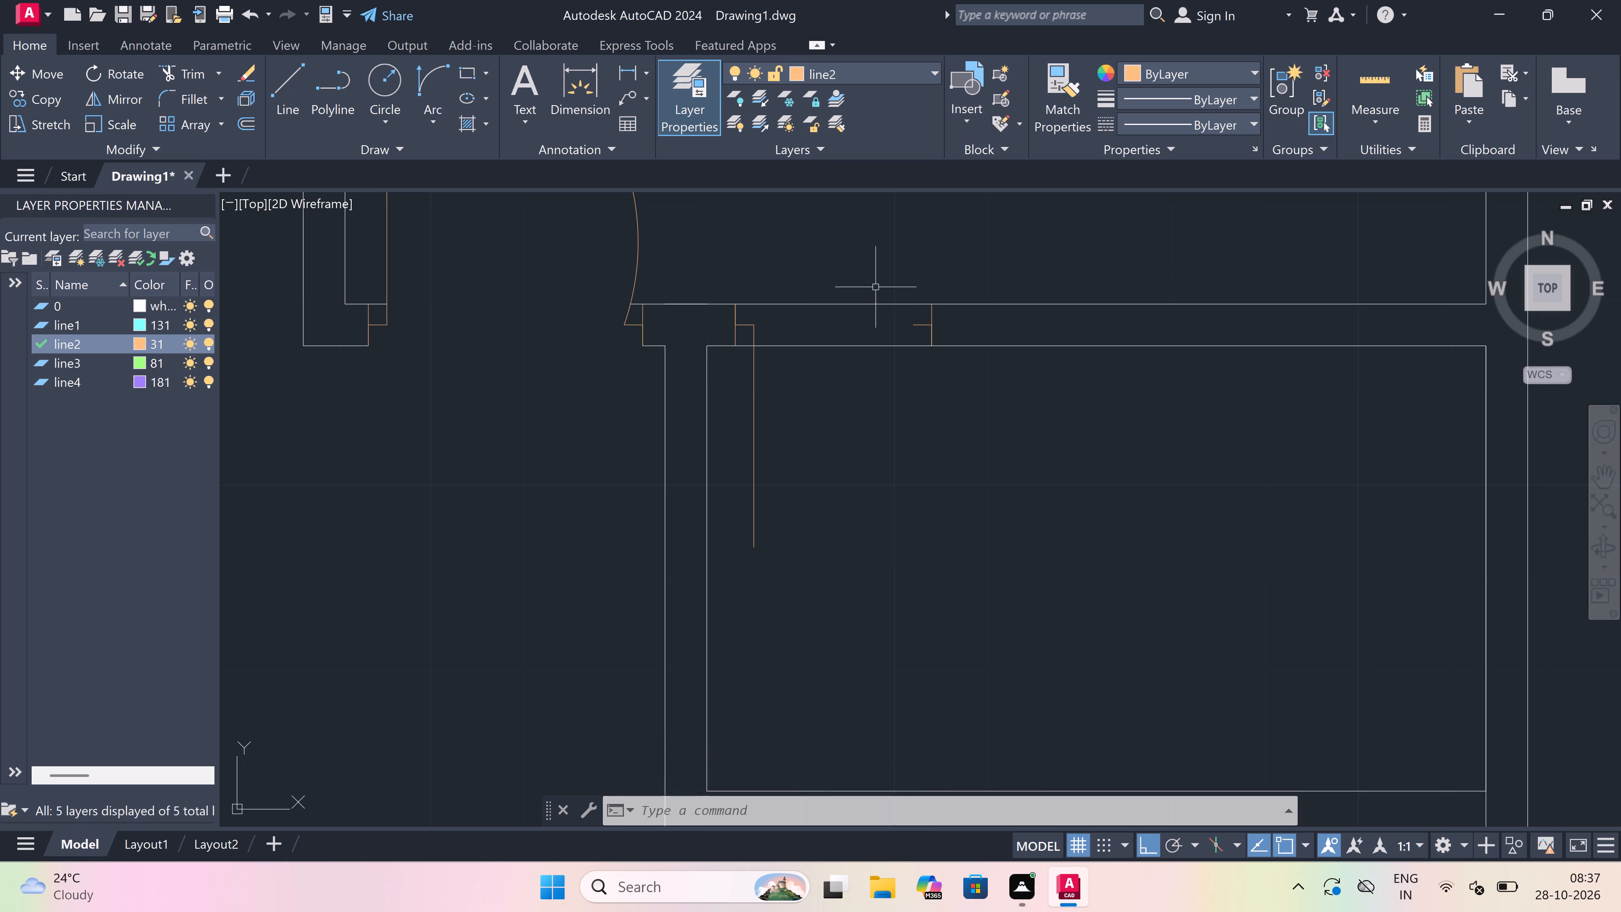
# Draw the north wall door's swing arc from the leaf's south end to the east jamb's stub, with an eastward start tangent.
pyautogui.scroll(1, 875, 372)
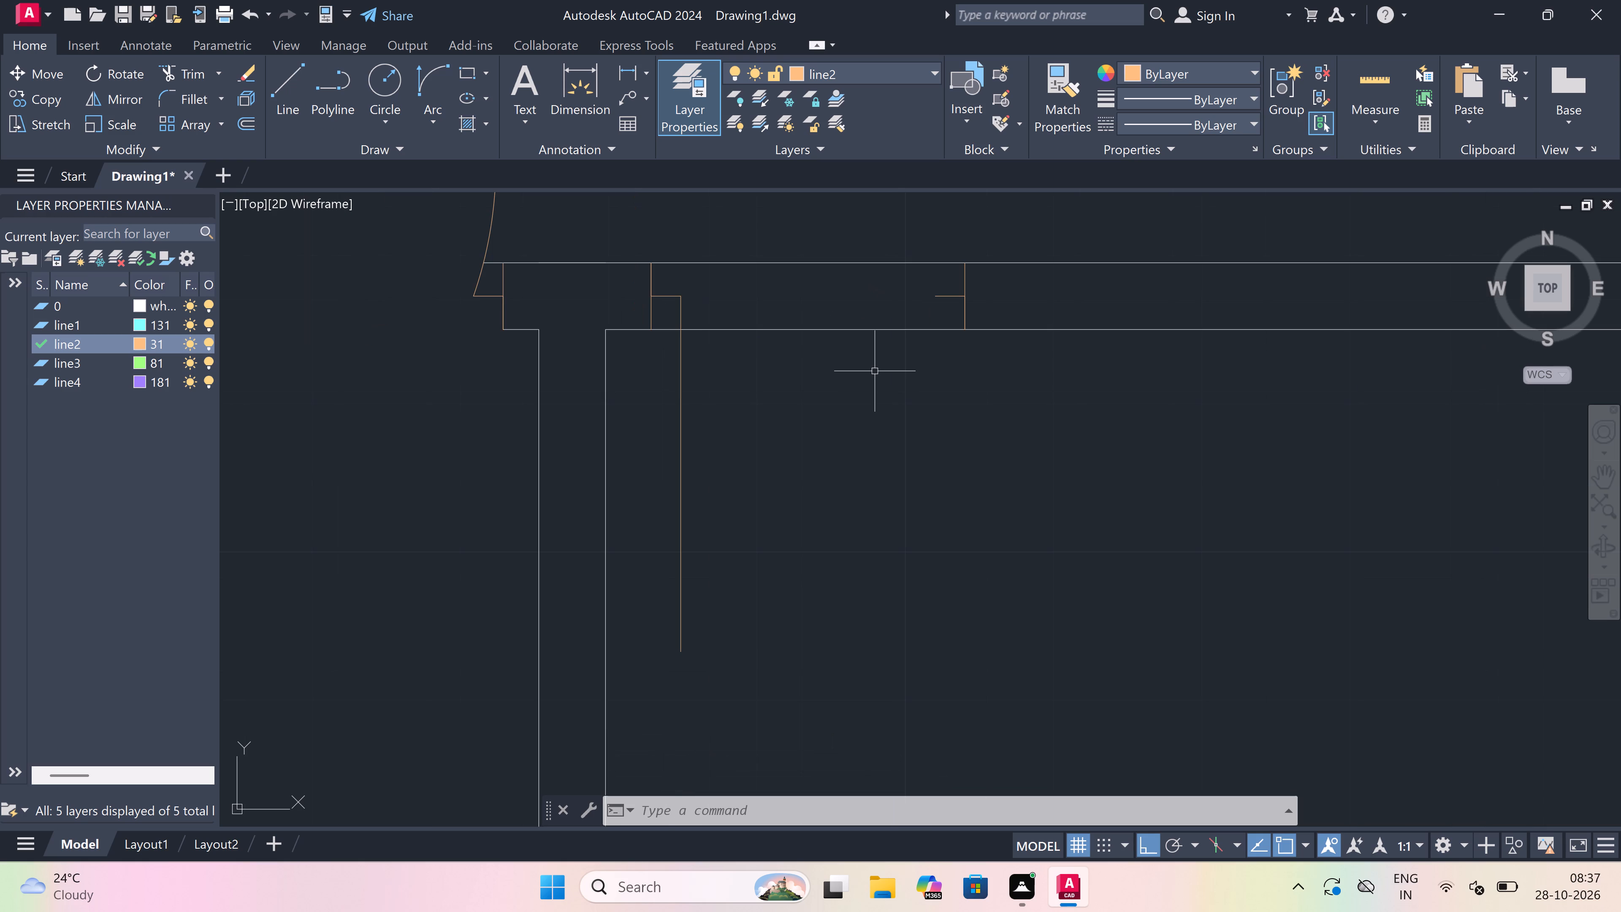
pyautogui.click(430, 83)
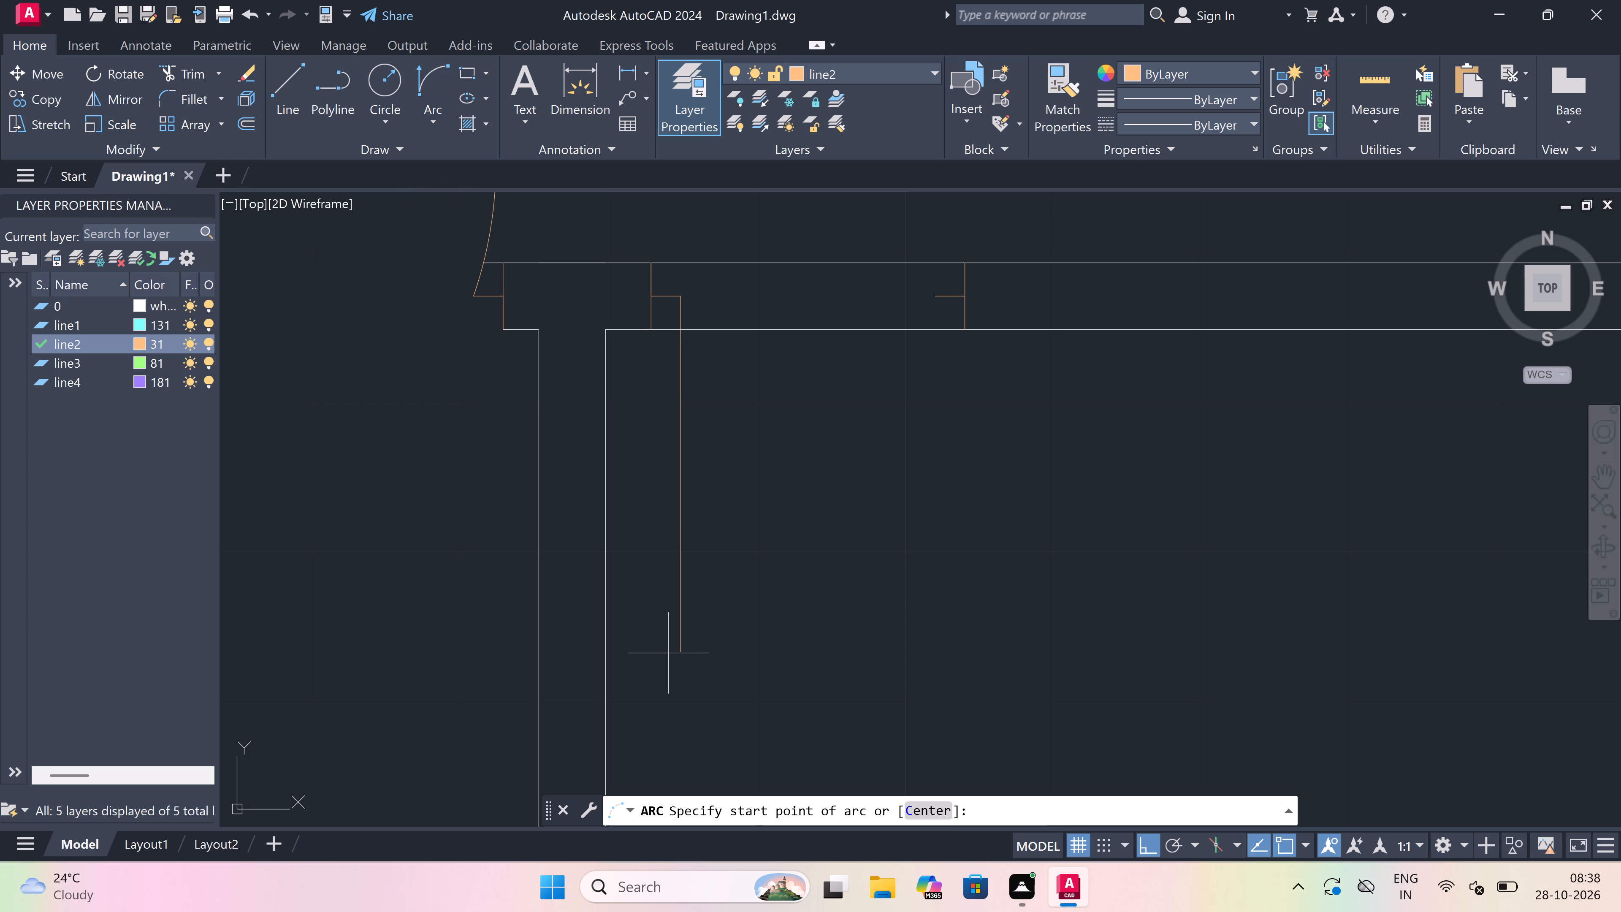
pyautogui.moveTo(680, 657); pyautogui.dragTo(732, 598)
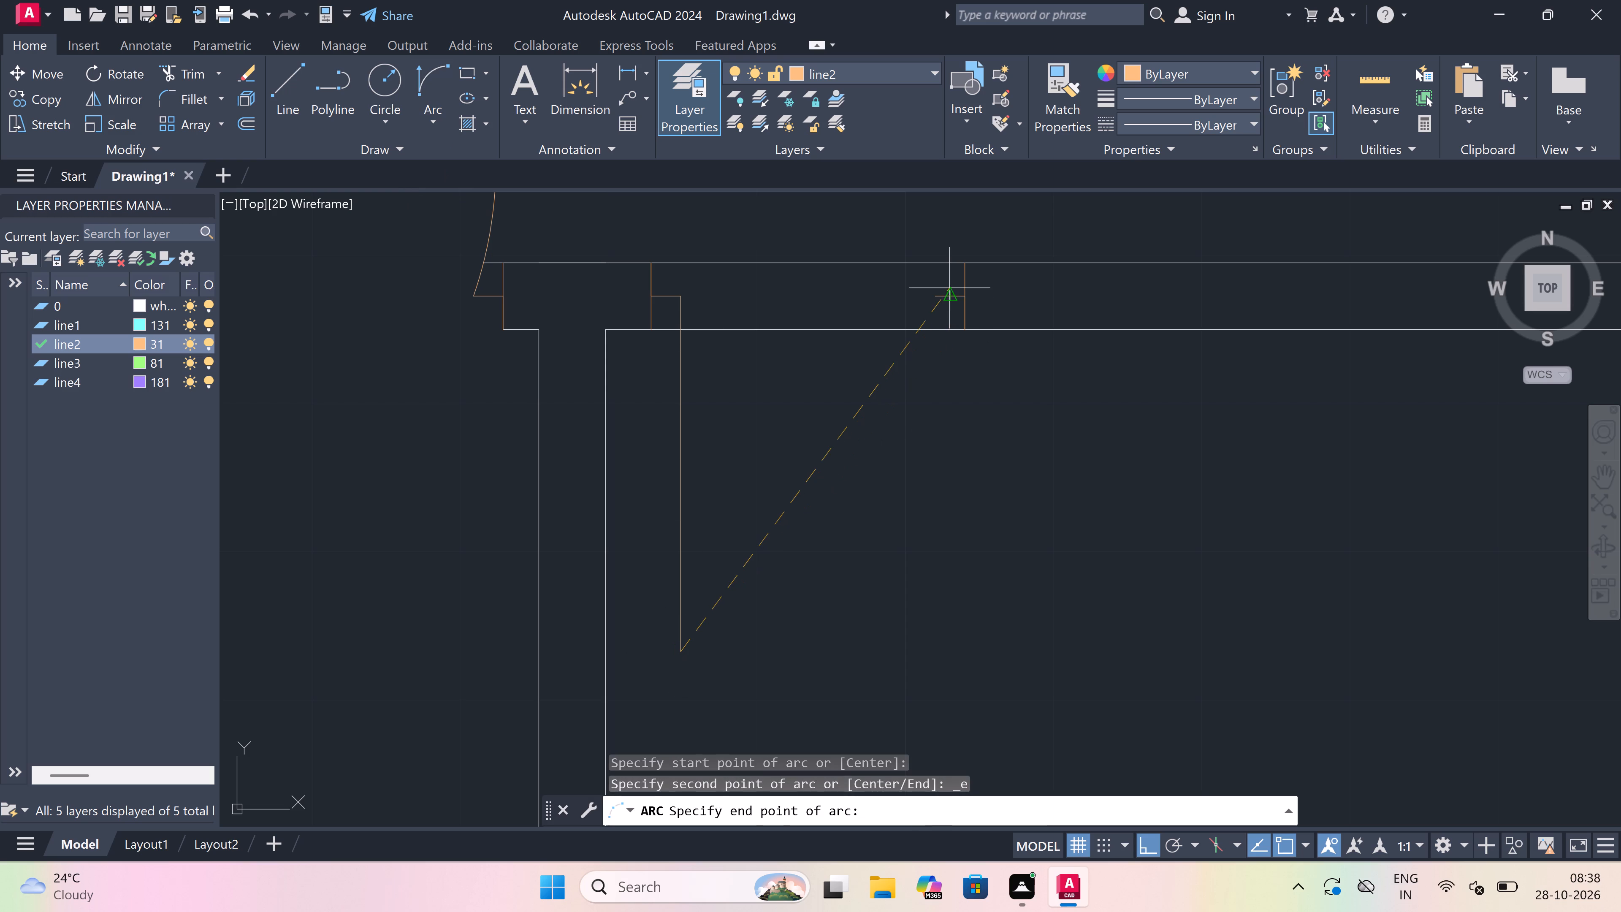
pyautogui.moveTo(941, 288); pyautogui.dragTo(943, 303)
pyautogui.click(993, 477)
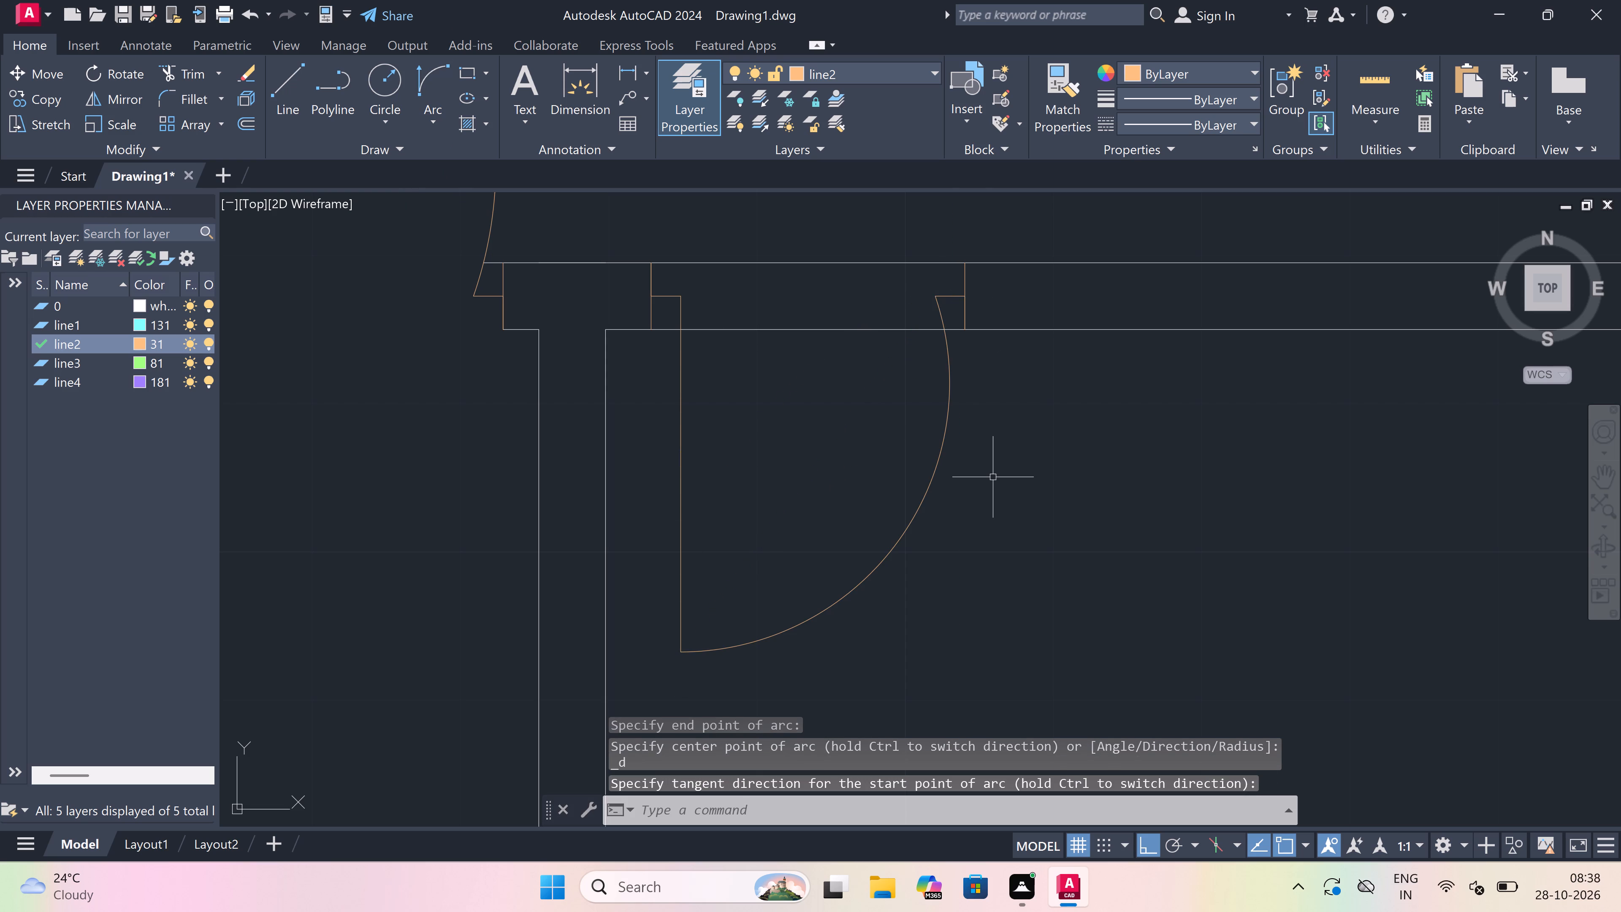
# Trim both lines of the small room's north wall between the jambs to open the doorway.
pyautogui.press('t')
pyautogui.press('r')
pyautogui.press('space')
pyautogui.scroll(-2, 886, 333)
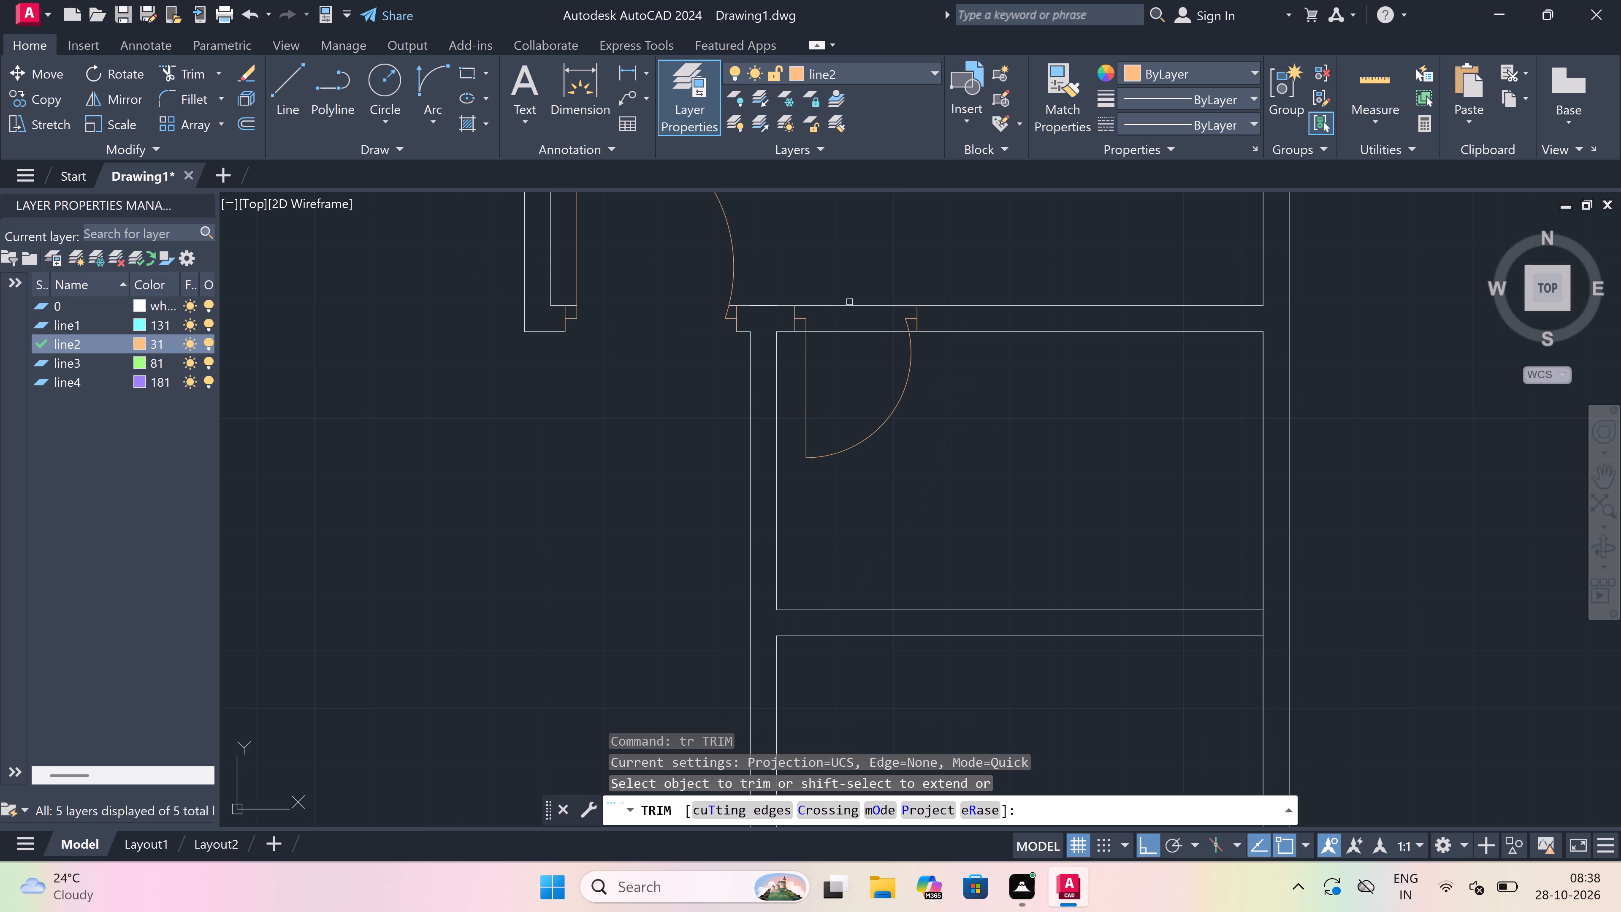
pyautogui.click(849, 301)
pyautogui.click(845, 382)
pyautogui.press('Escape')
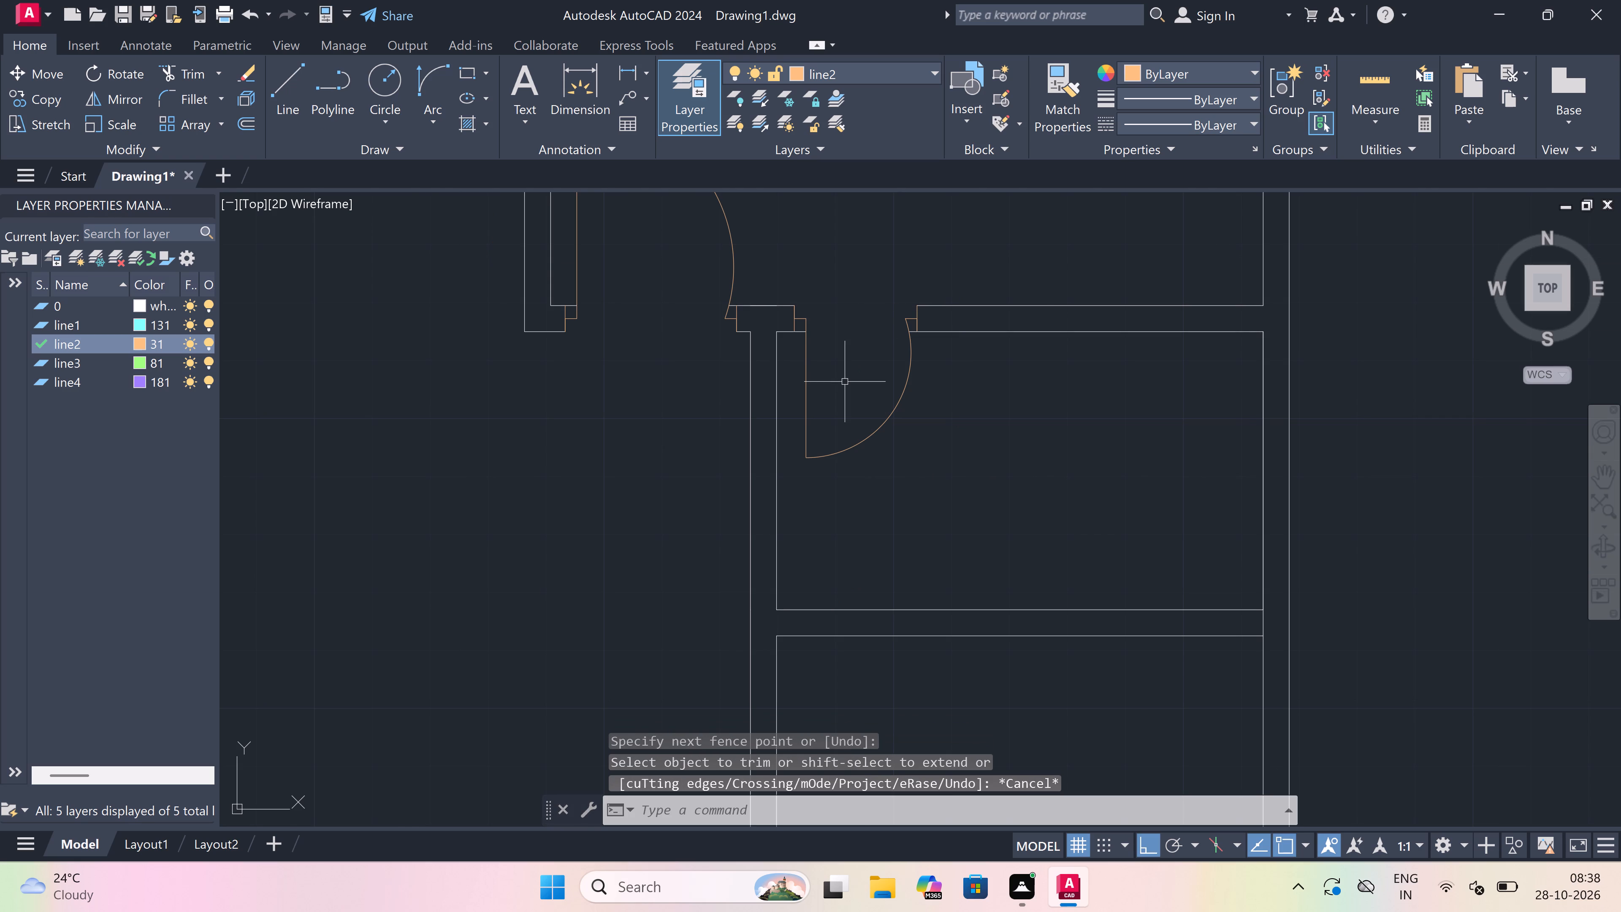
# Draw a jamb line across the west wall of the room south of the small room, near its northwest inner corner.
pyautogui.scroll(-2, 845, 382)
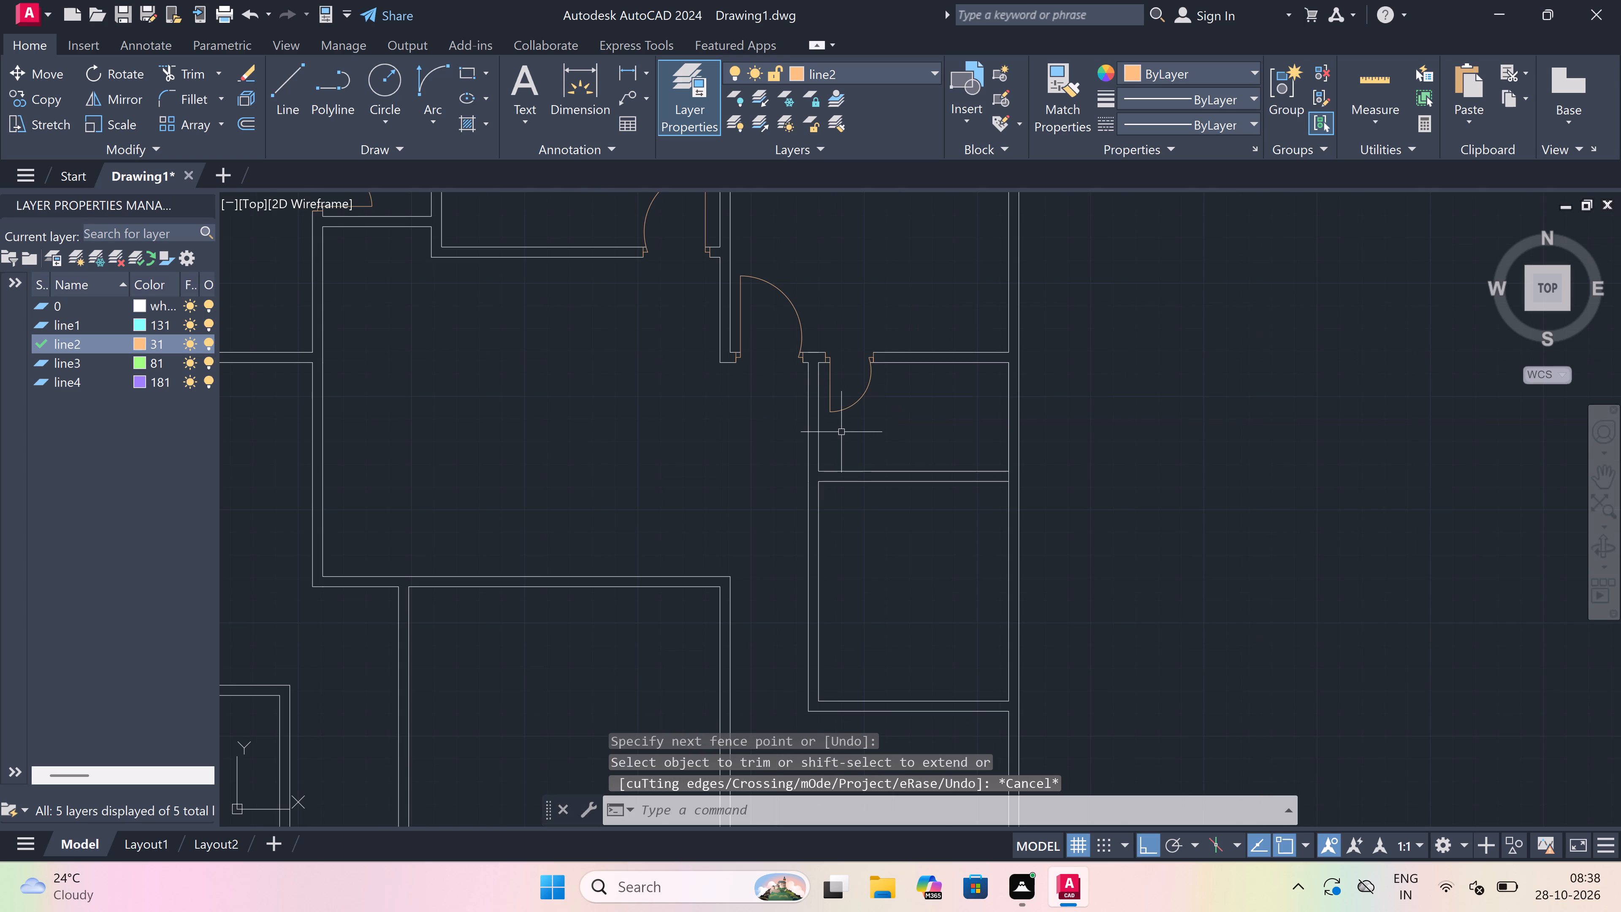
pyautogui.write('l')
pyautogui.press('space')
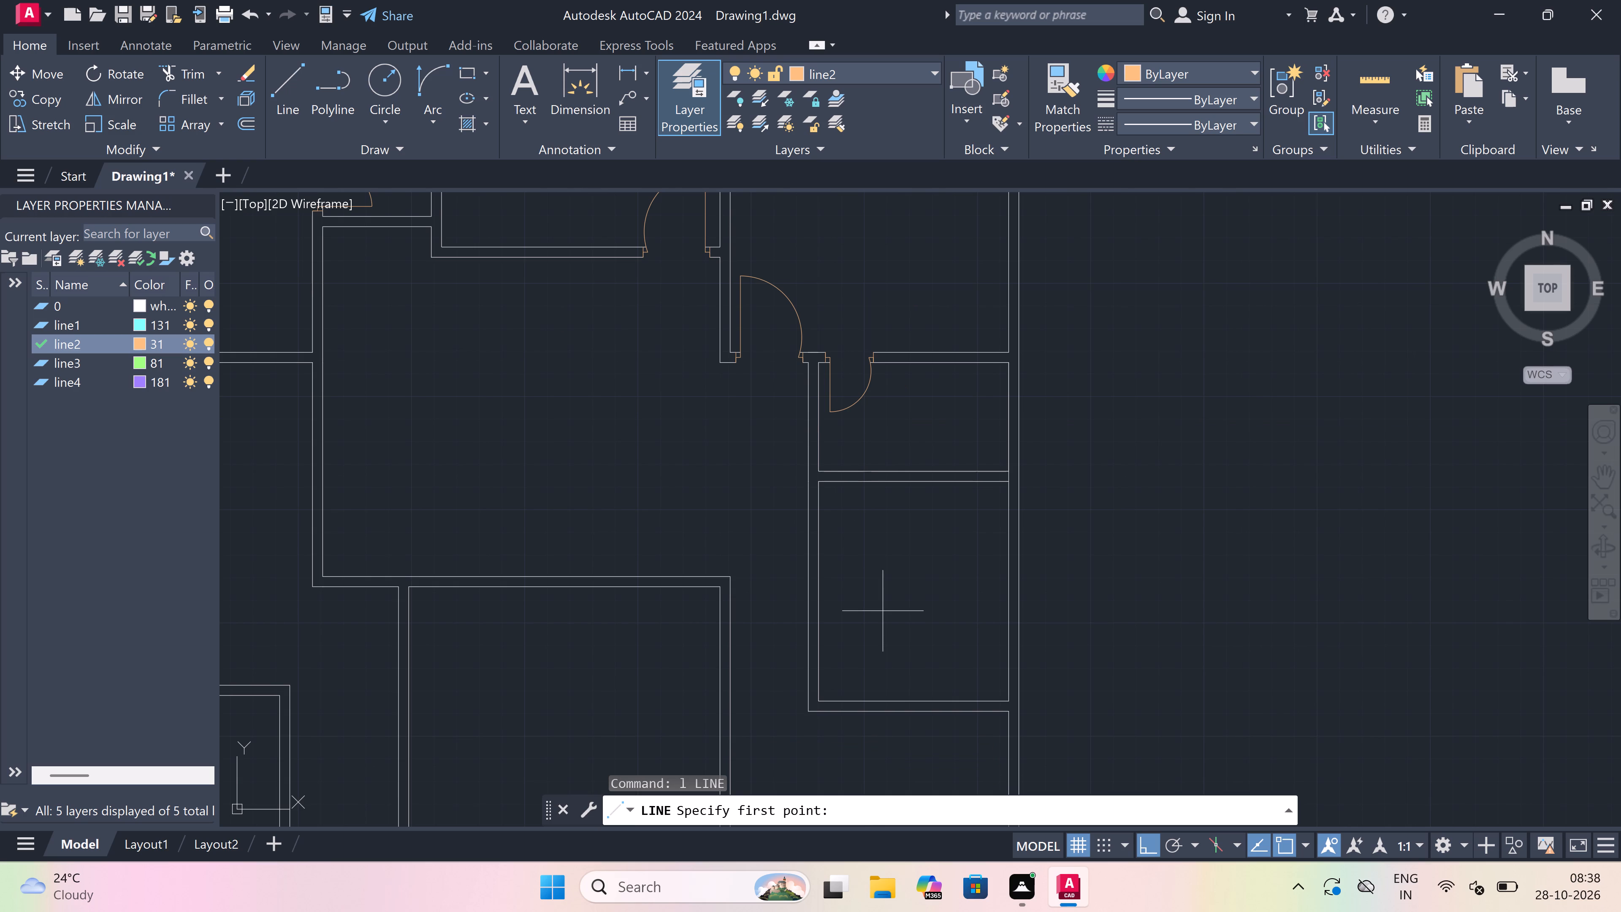
pyautogui.scroll(2, 820, 467)
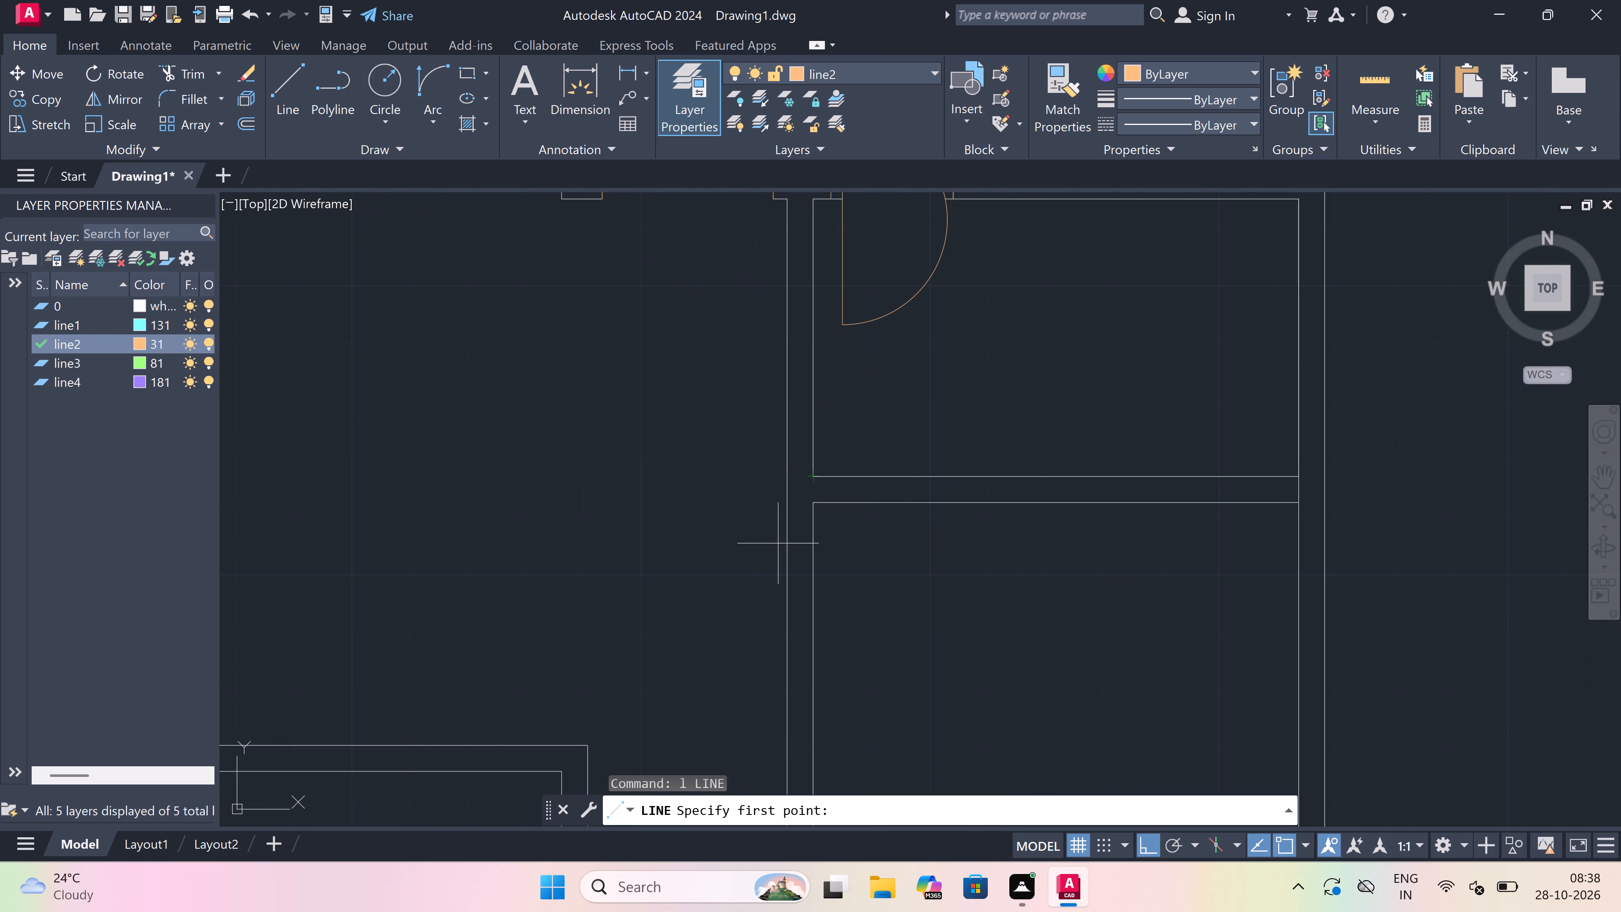
pyautogui.moveTo(785, 525); pyautogui.dragTo(790, 527)
pyautogui.click(807, 530)
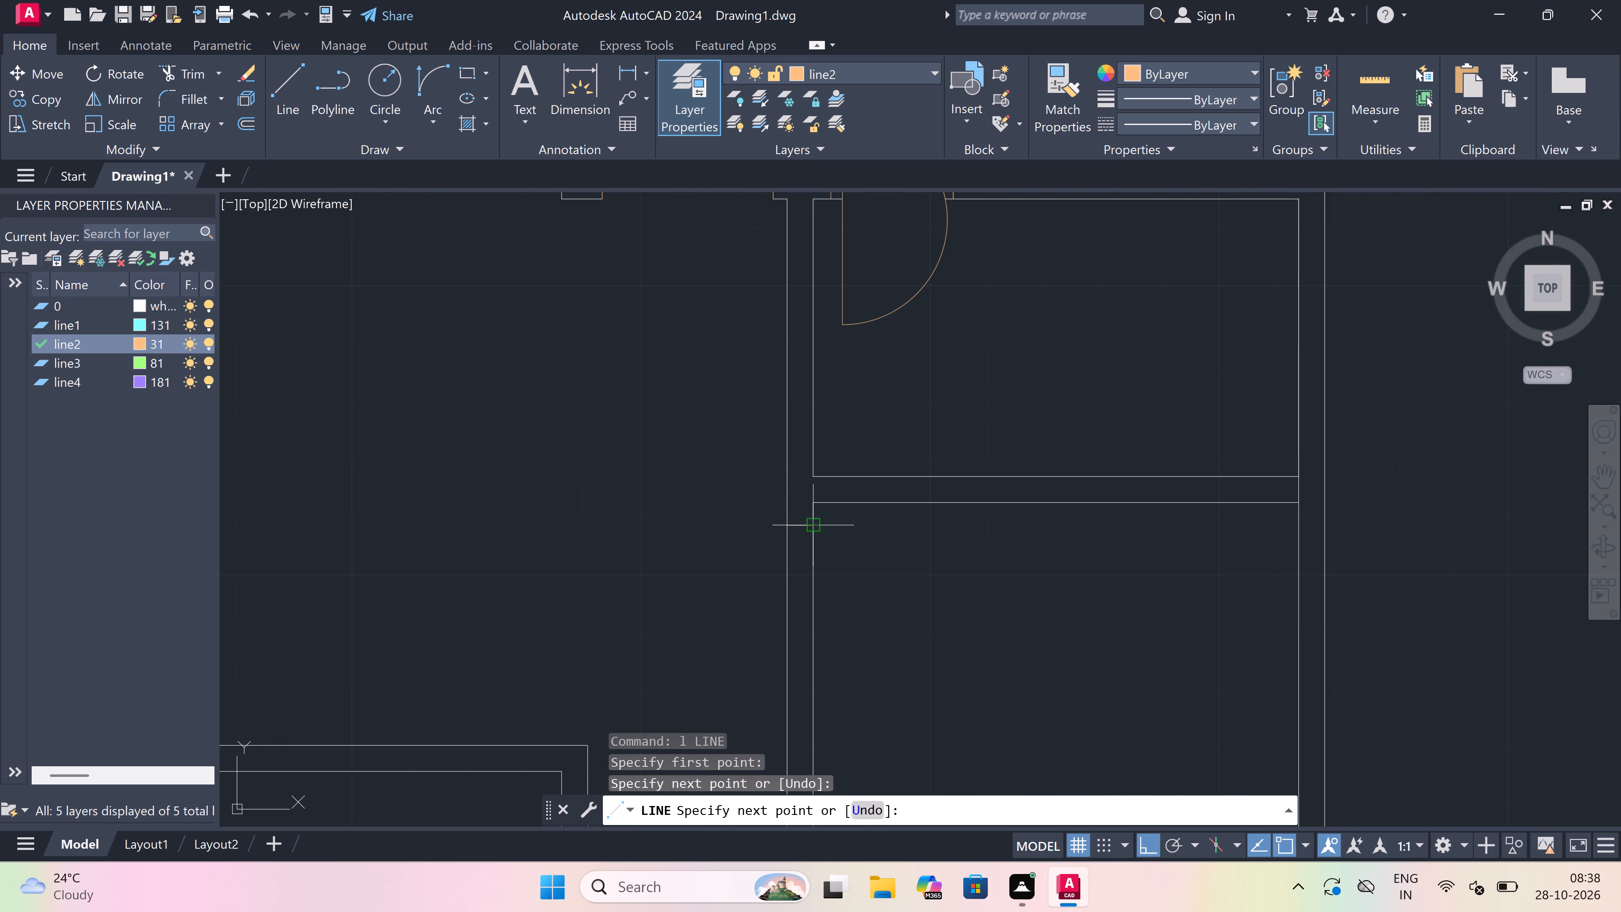
pyautogui.moveTo(797, 526); pyautogui.dragTo(797, 541)
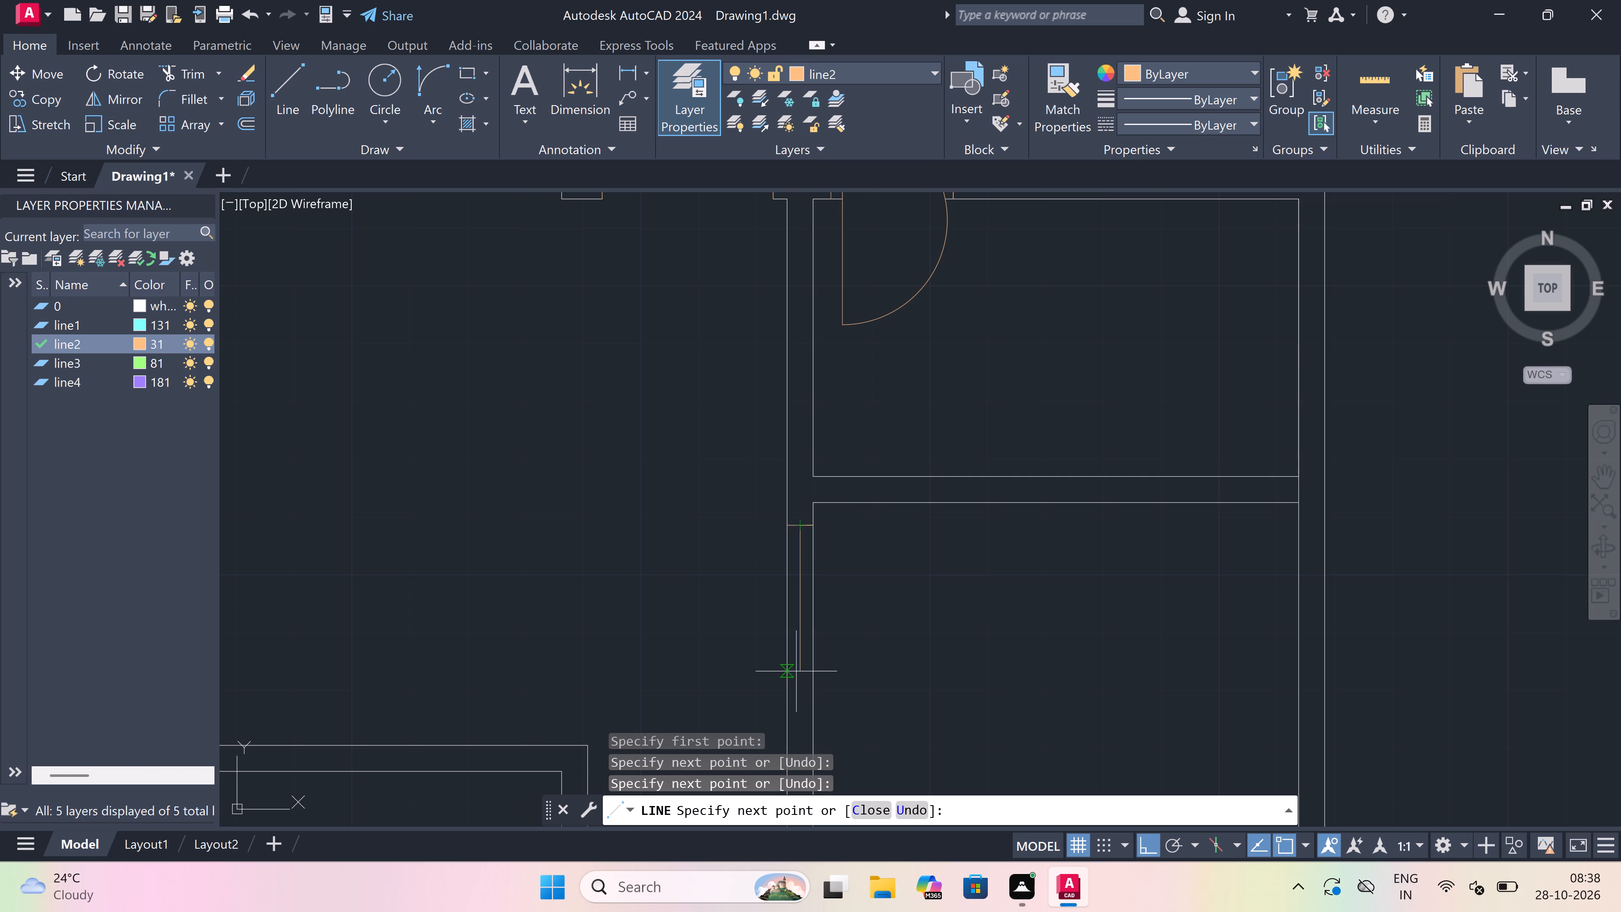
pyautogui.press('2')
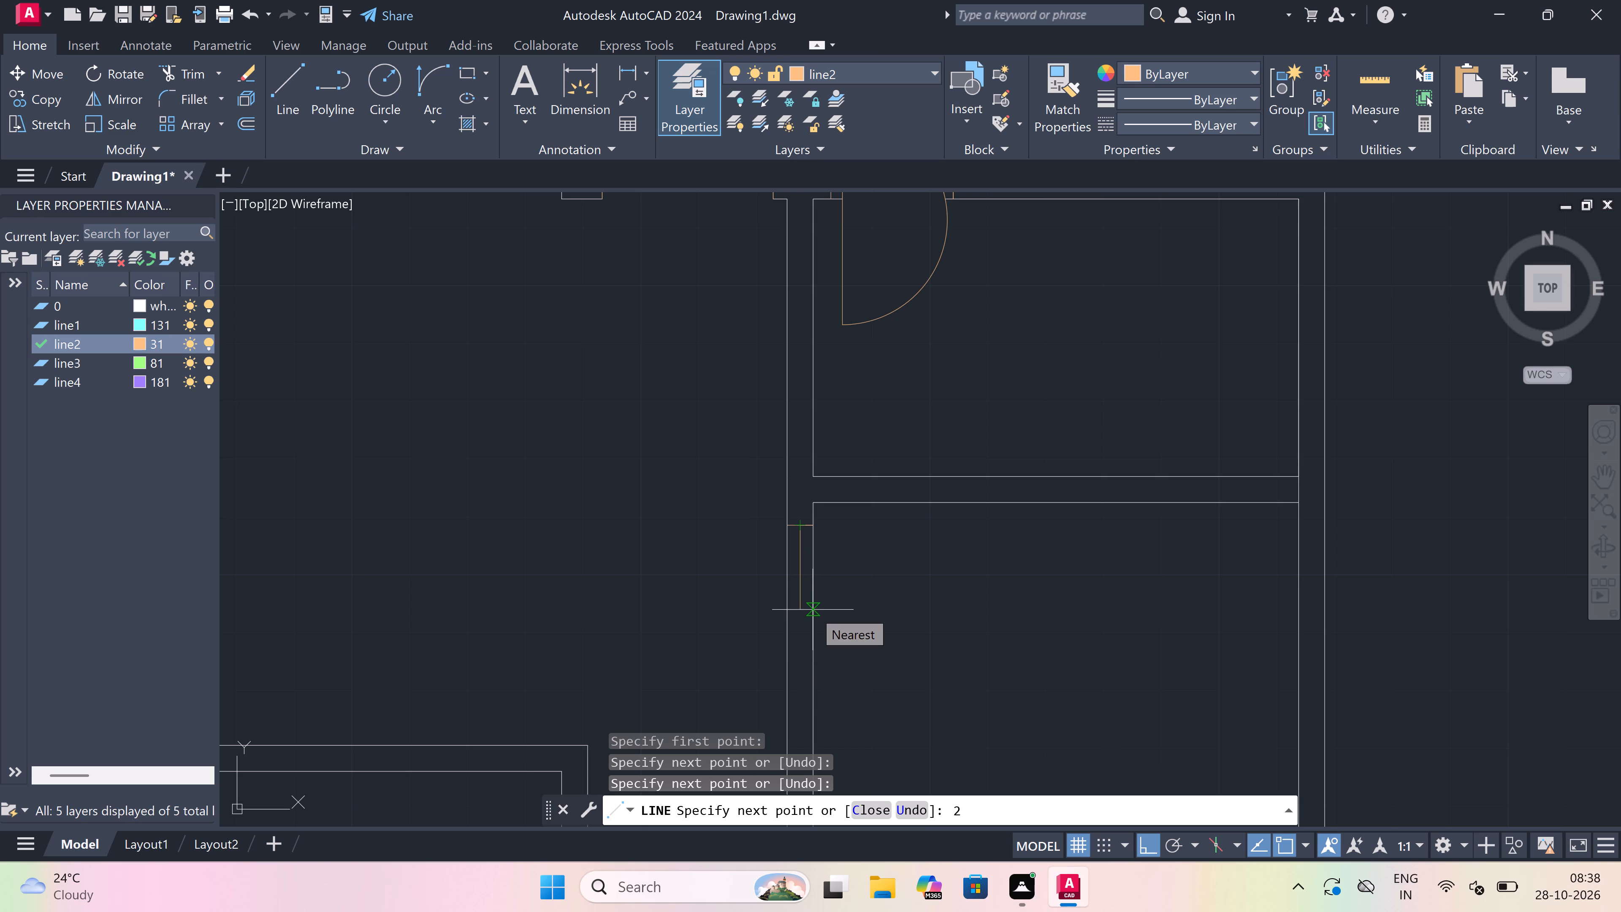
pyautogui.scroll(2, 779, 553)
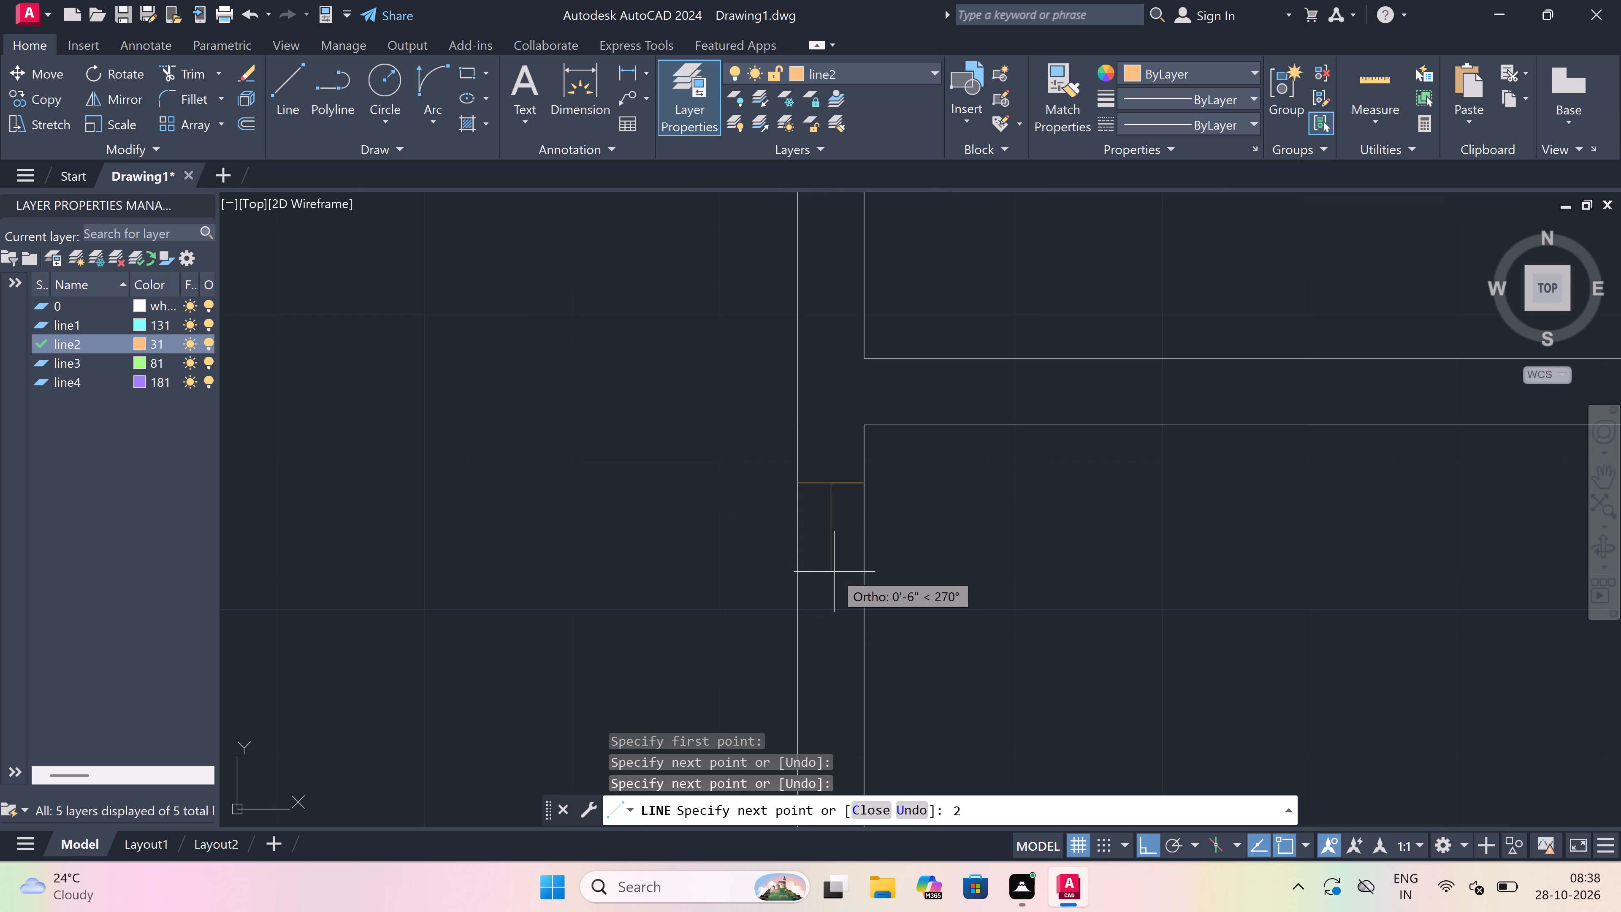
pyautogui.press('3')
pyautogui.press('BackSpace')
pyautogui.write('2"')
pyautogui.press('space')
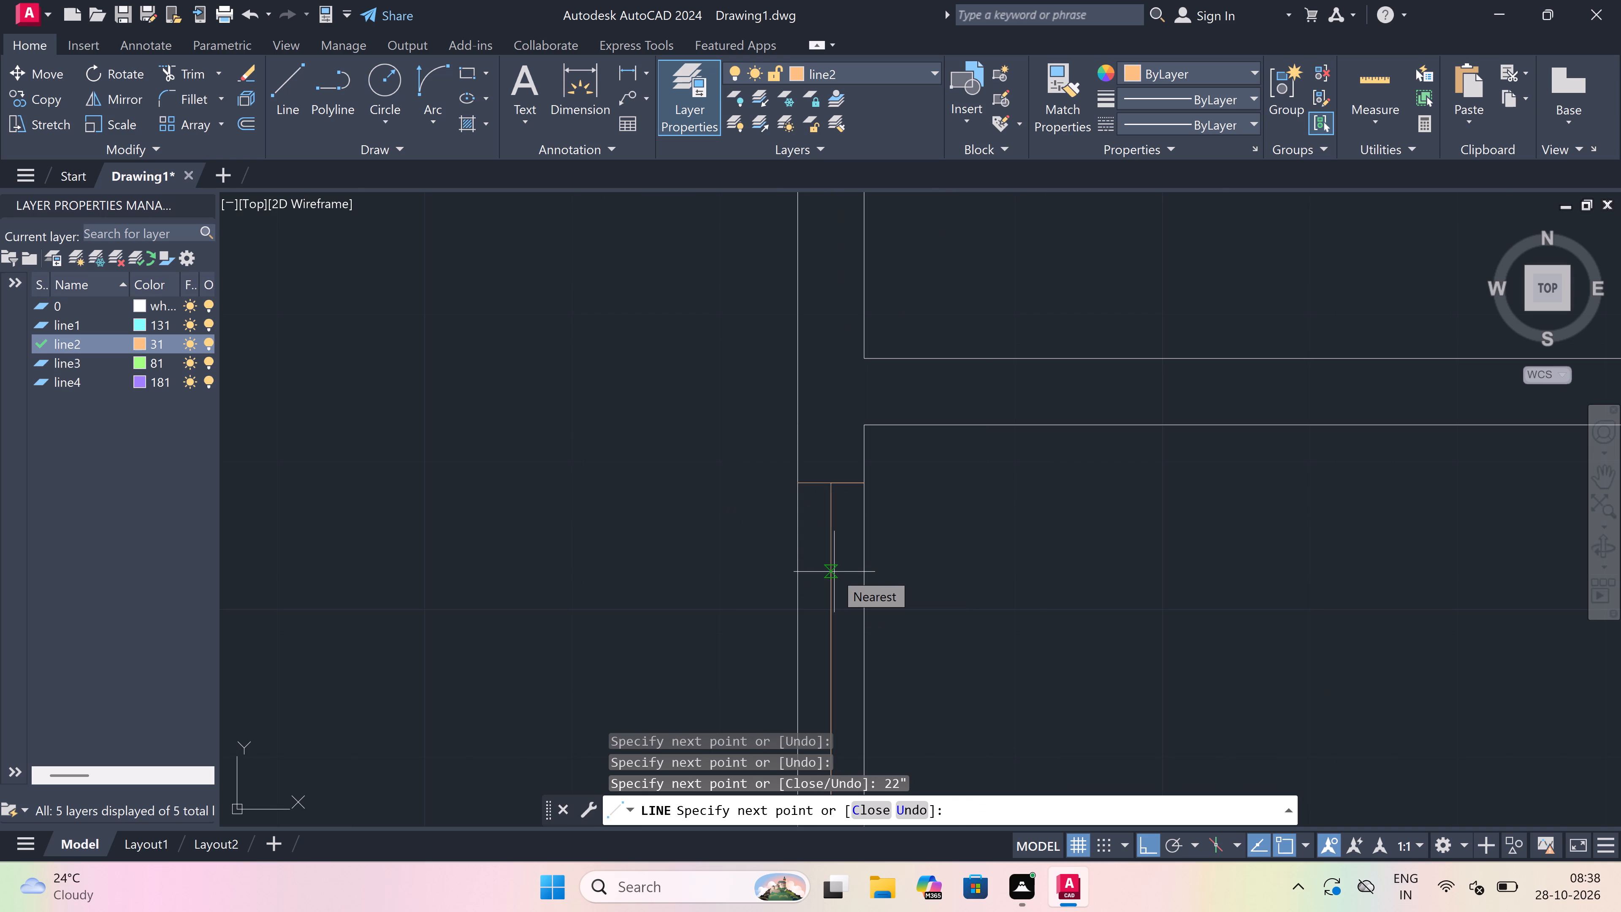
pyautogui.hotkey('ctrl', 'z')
# From that jamb line's midpoint, draw a 2" southward stub and a 2' door leaf eastward into the room.
pyautogui.write('2"')
pyautogui.press('space')
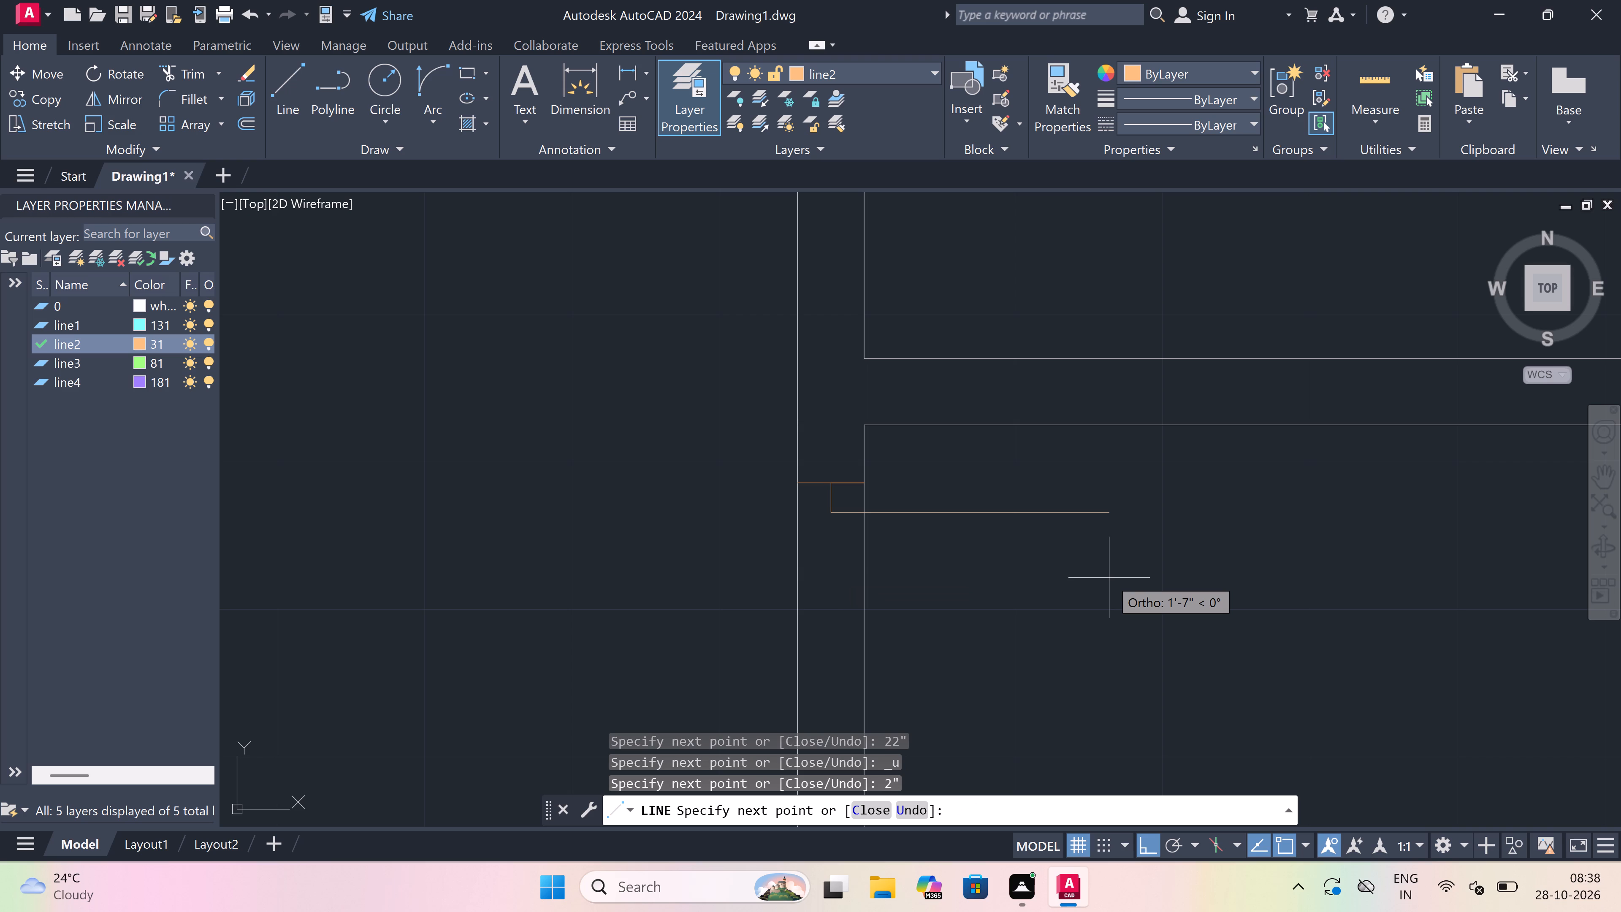
pyautogui.write("2'")
pyautogui.press('space')
pyautogui.press('Escape')
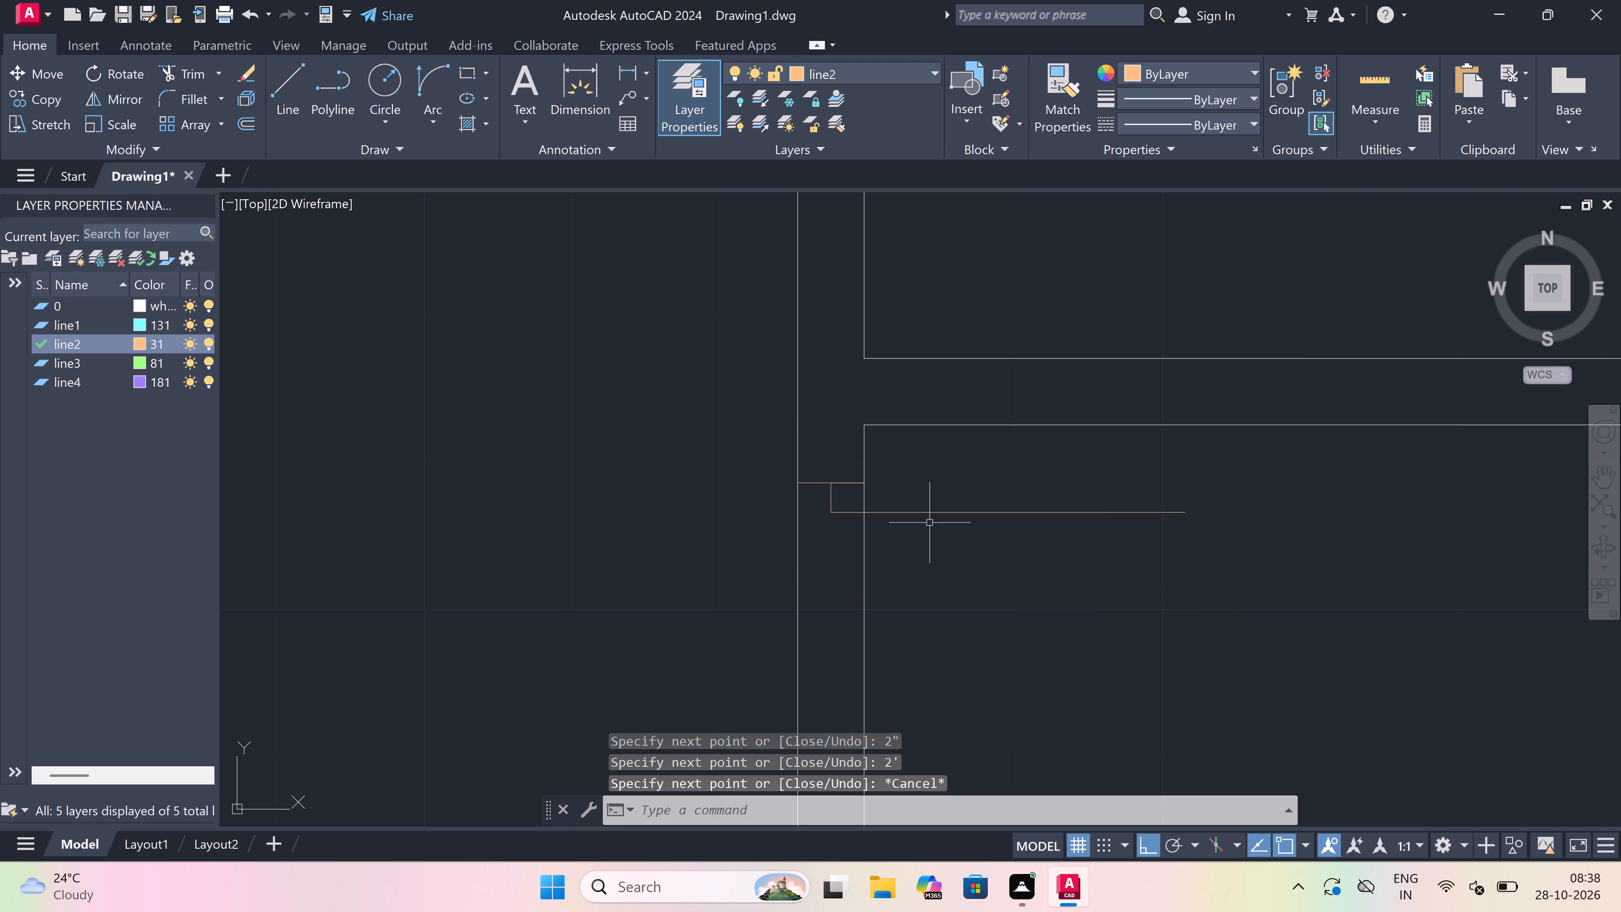
# Draw the south jamb line across the same west wall, with a 2" northward stub from its midpoint.
pyautogui.press('space')
pyautogui.scroll(-2, 730, 437)
pyautogui.scroll(1, 737, 497)
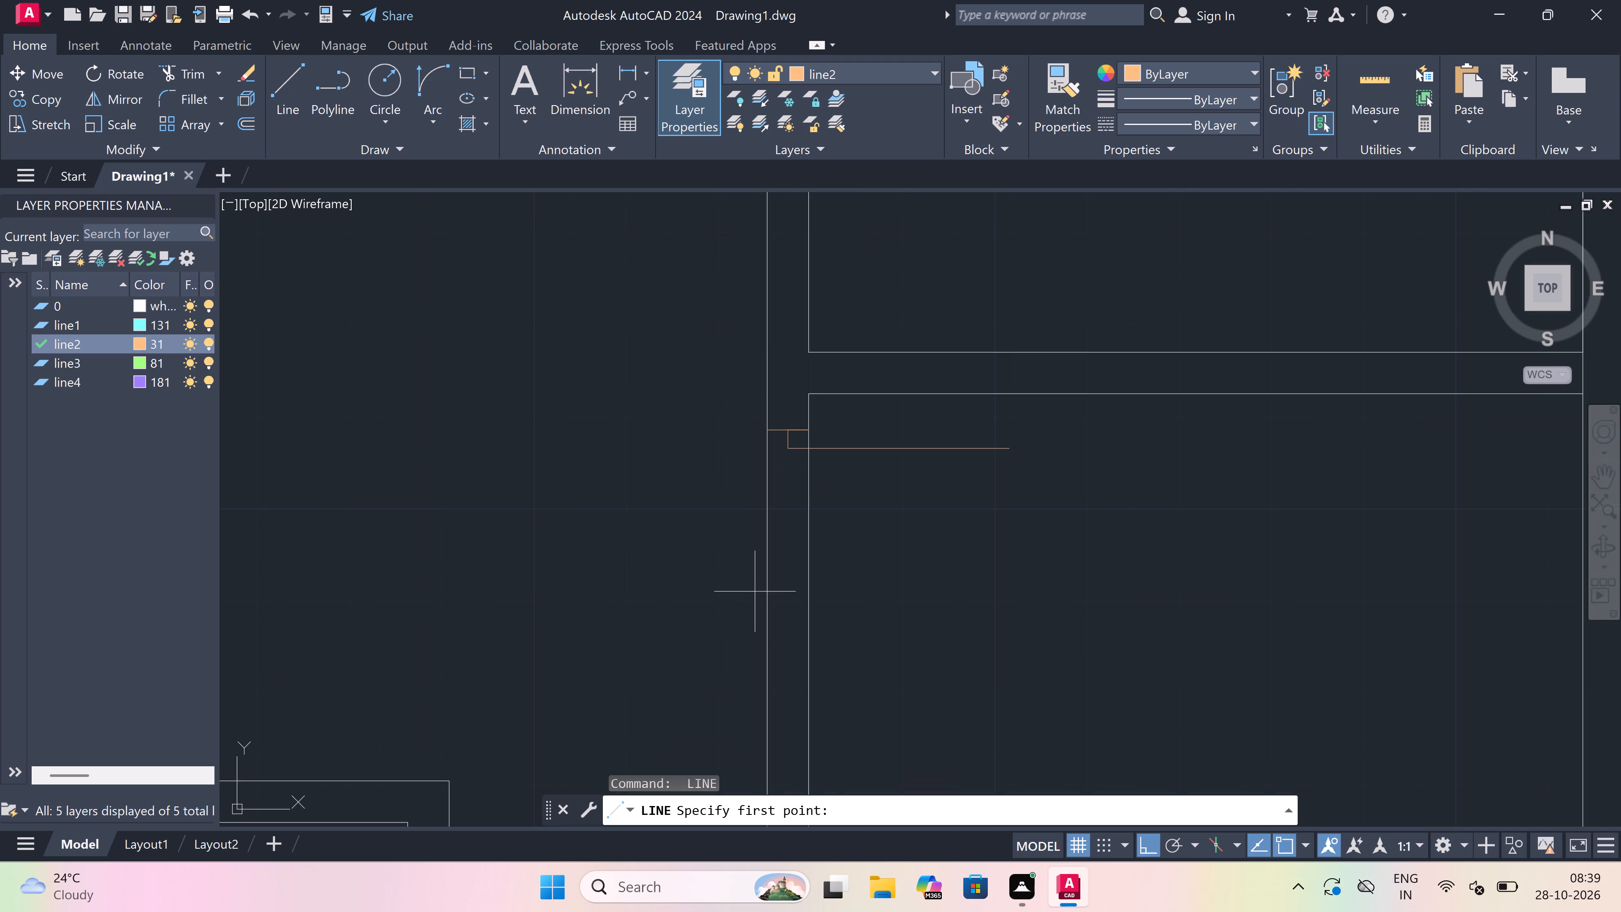
pyautogui.click(765, 614)
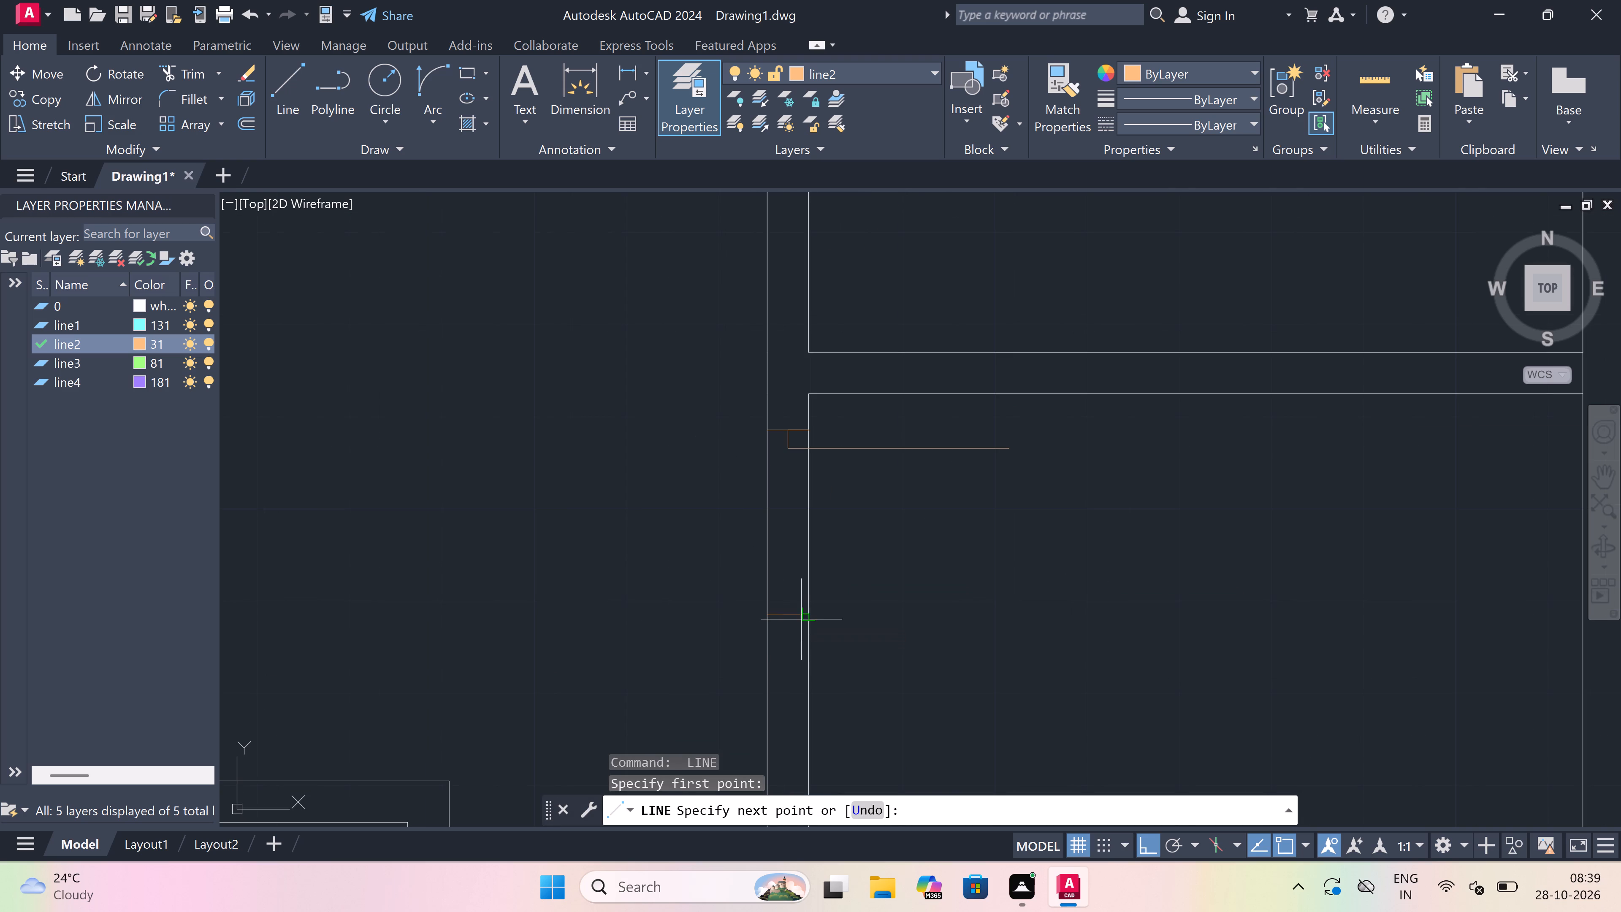
pyautogui.click(803, 619)
pyautogui.click(781, 610)
pyautogui.write('2"')
pyautogui.press('space')
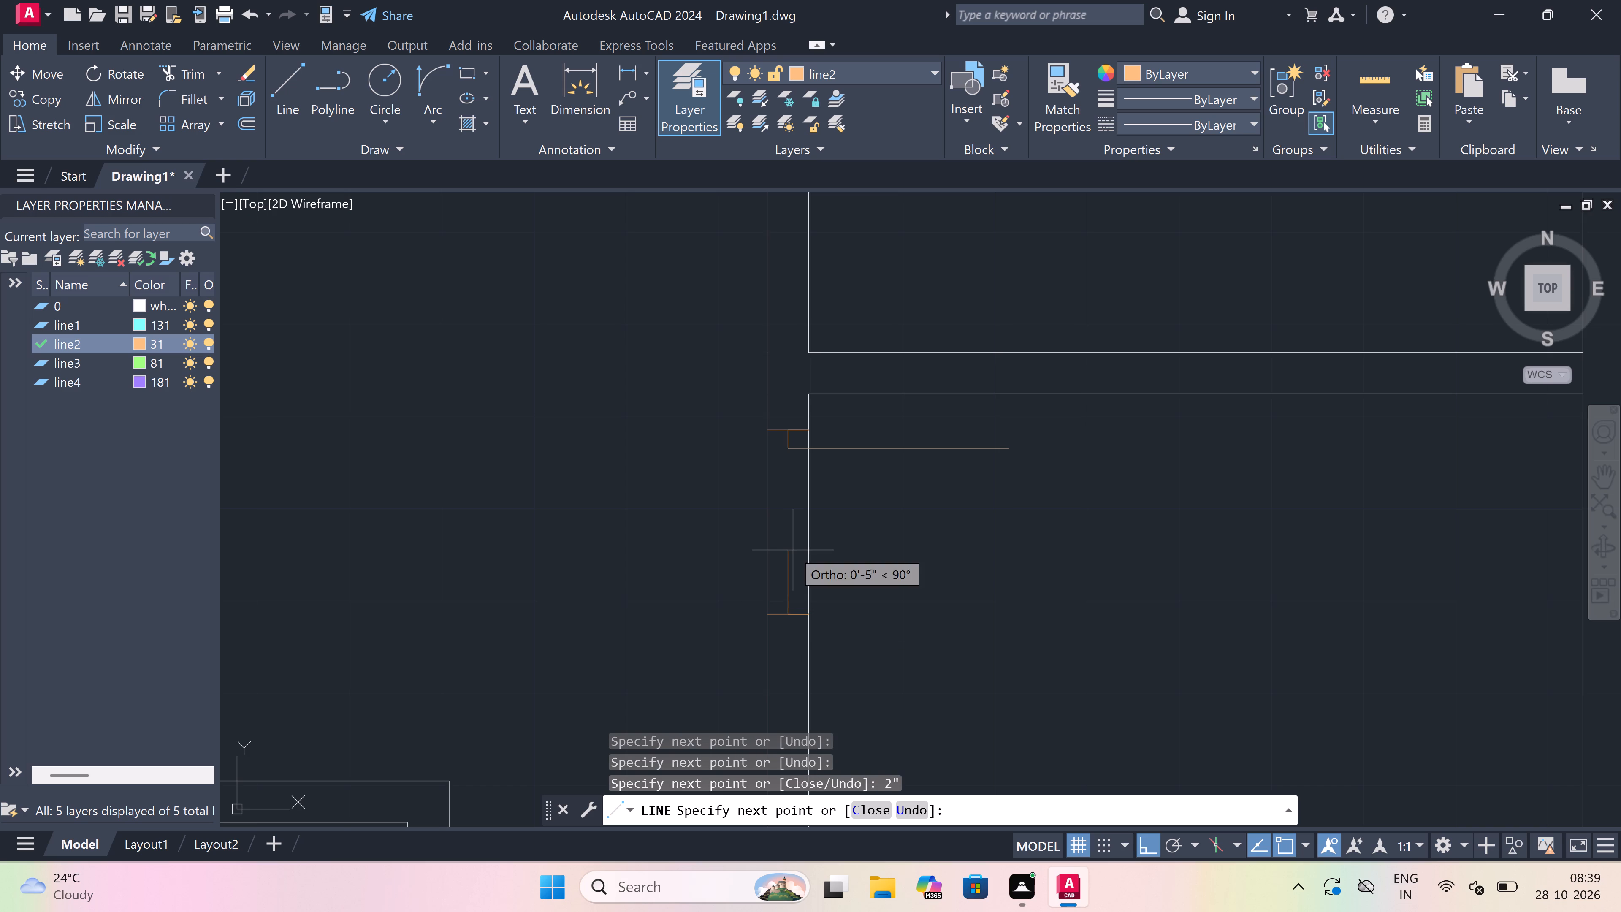
pyautogui.press('Escape')
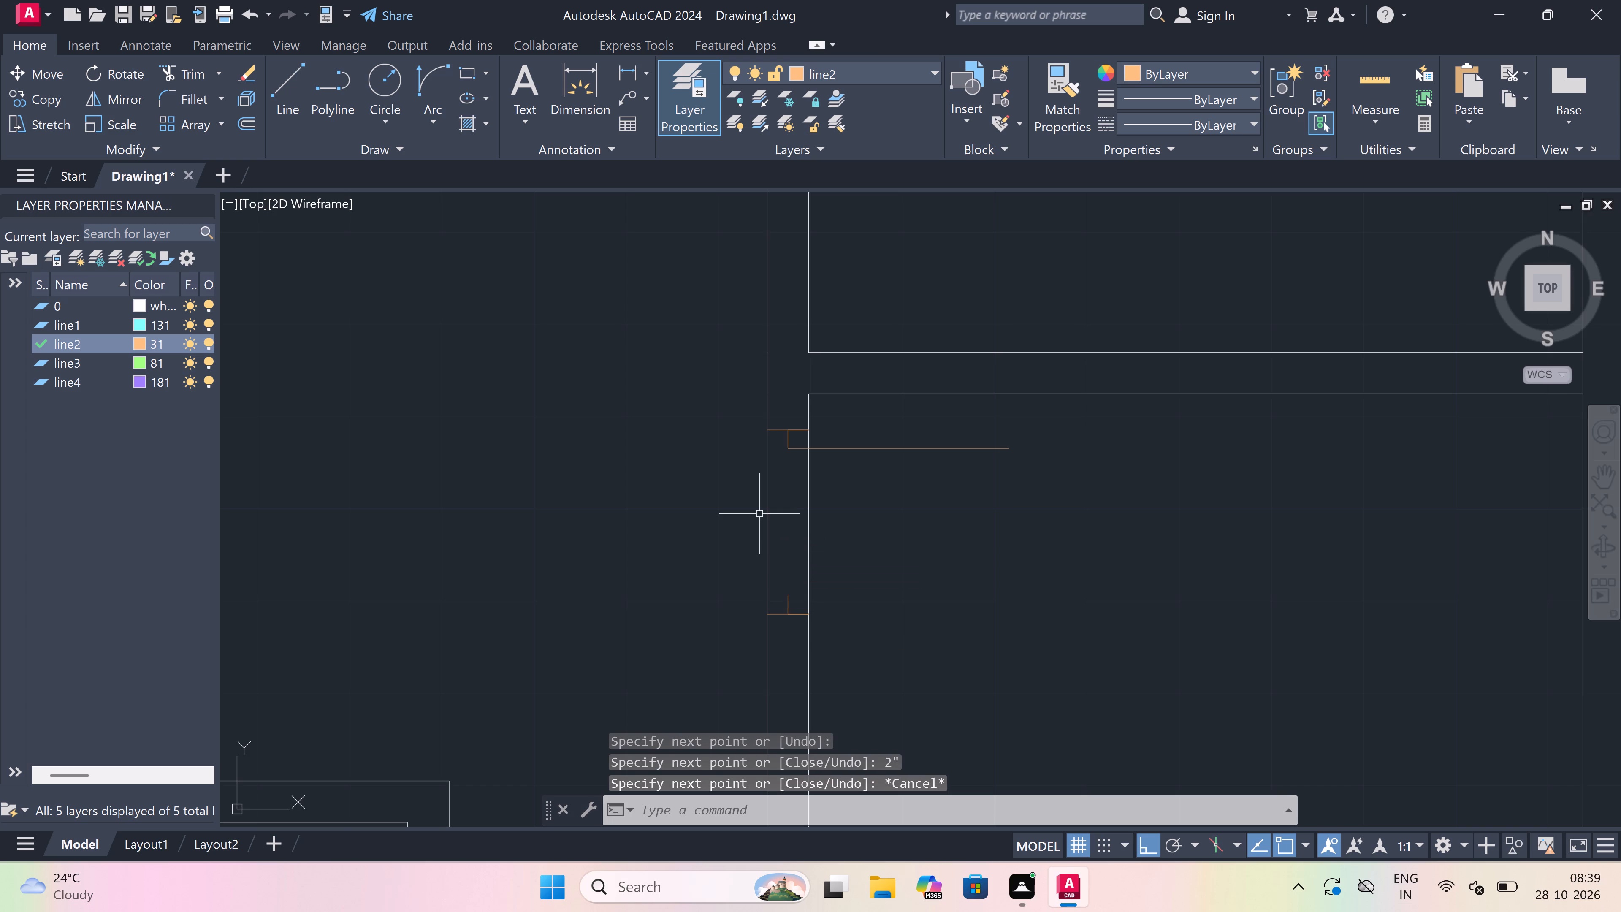
# Draw the west wall door's swing arc from the leaf's east end to the south jamb's stub, with a southward start tangent.
pyautogui.click(434, 87)
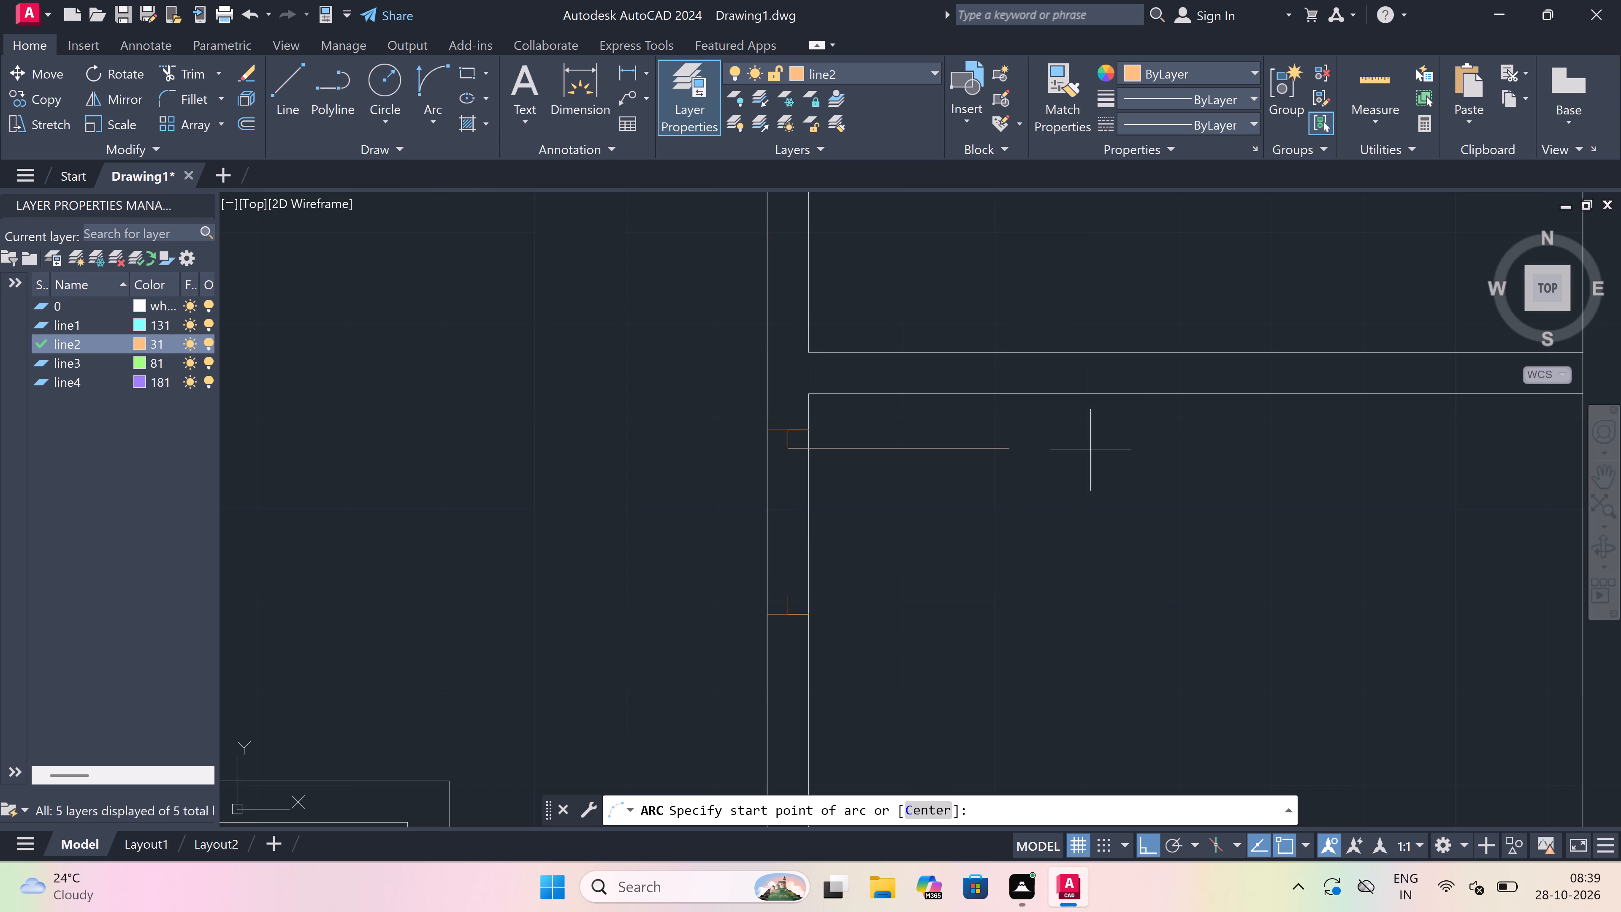
pyautogui.click(1007, 443)
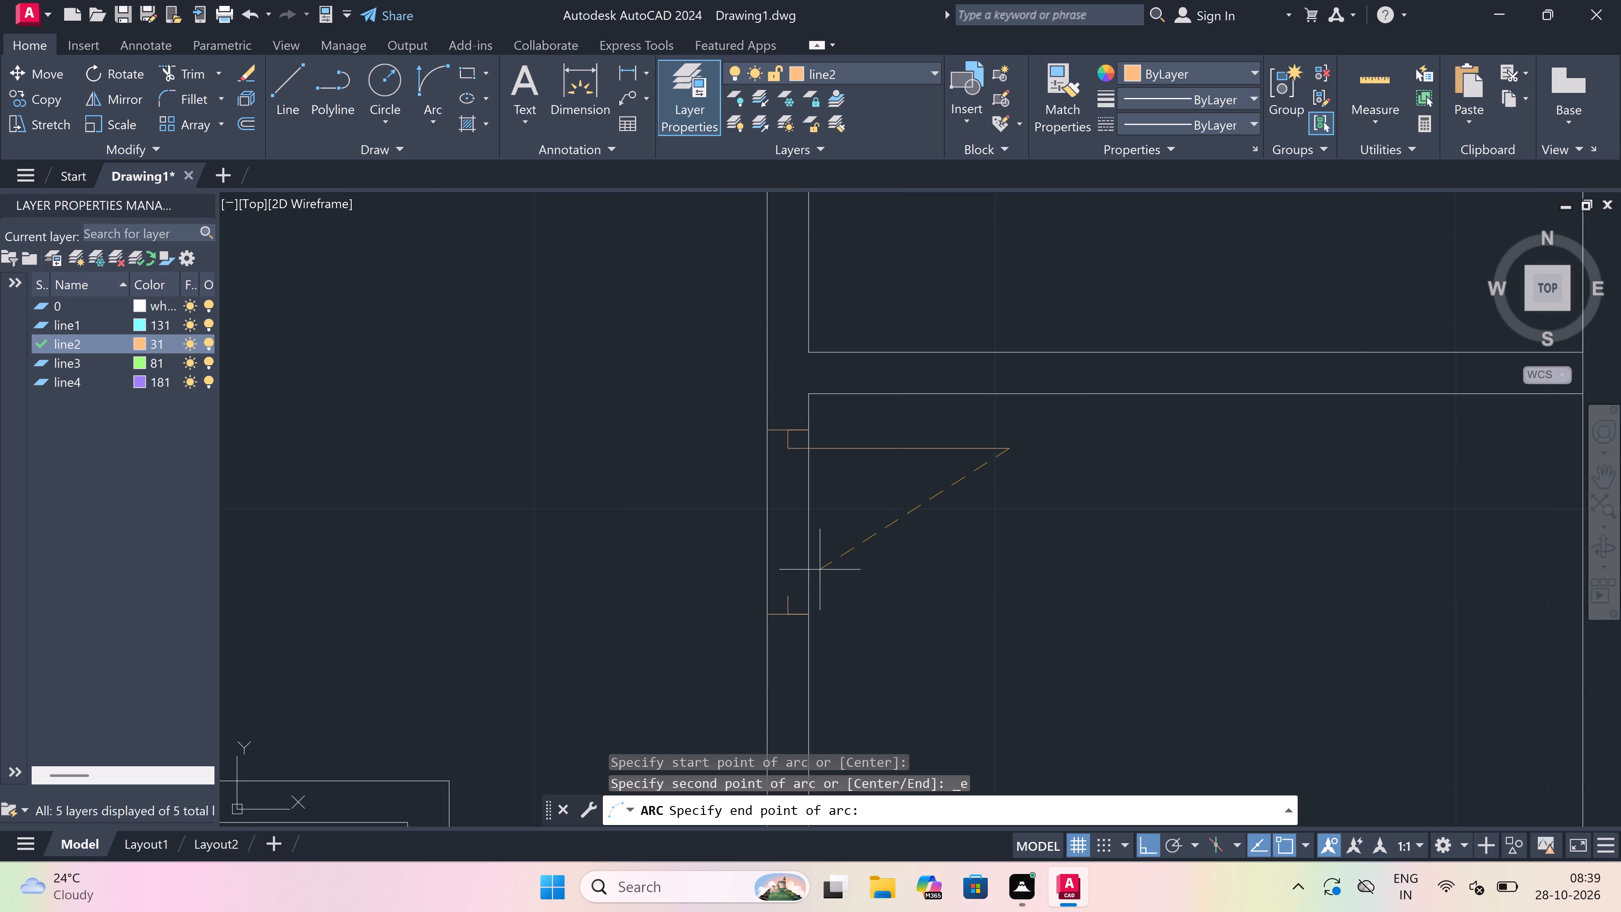
pyautogui.click(788, 600)
pyautogui.click(1022, 632)
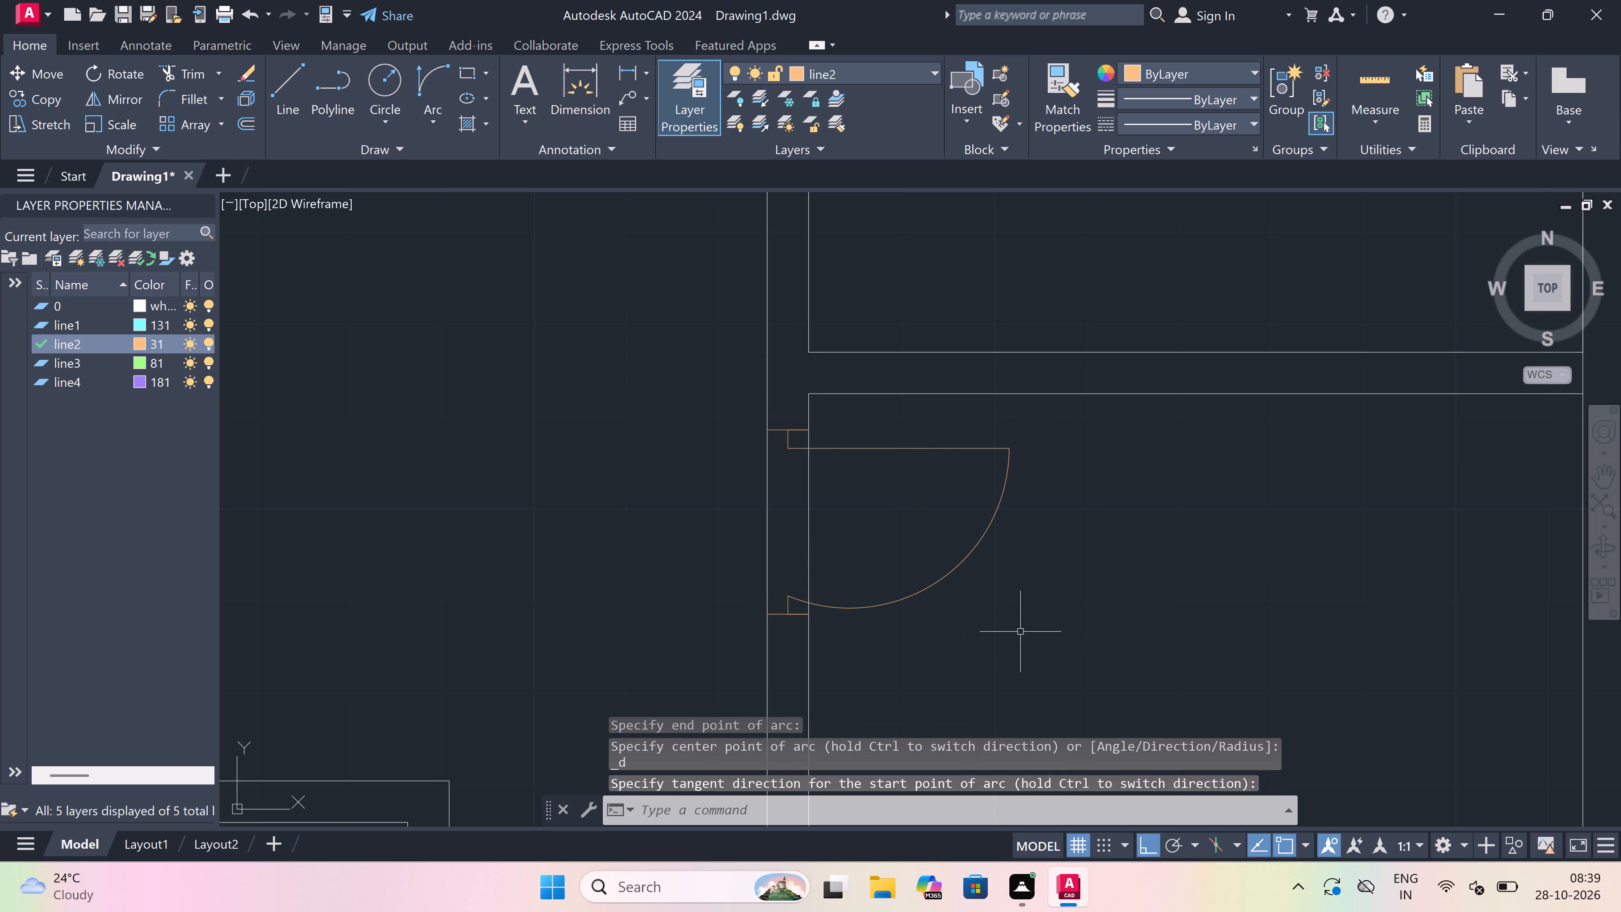
# Trim both lines of the room's west wall between the jambs to open the doorway.
pyautogui.write('tr')
pyautogui.press('space')
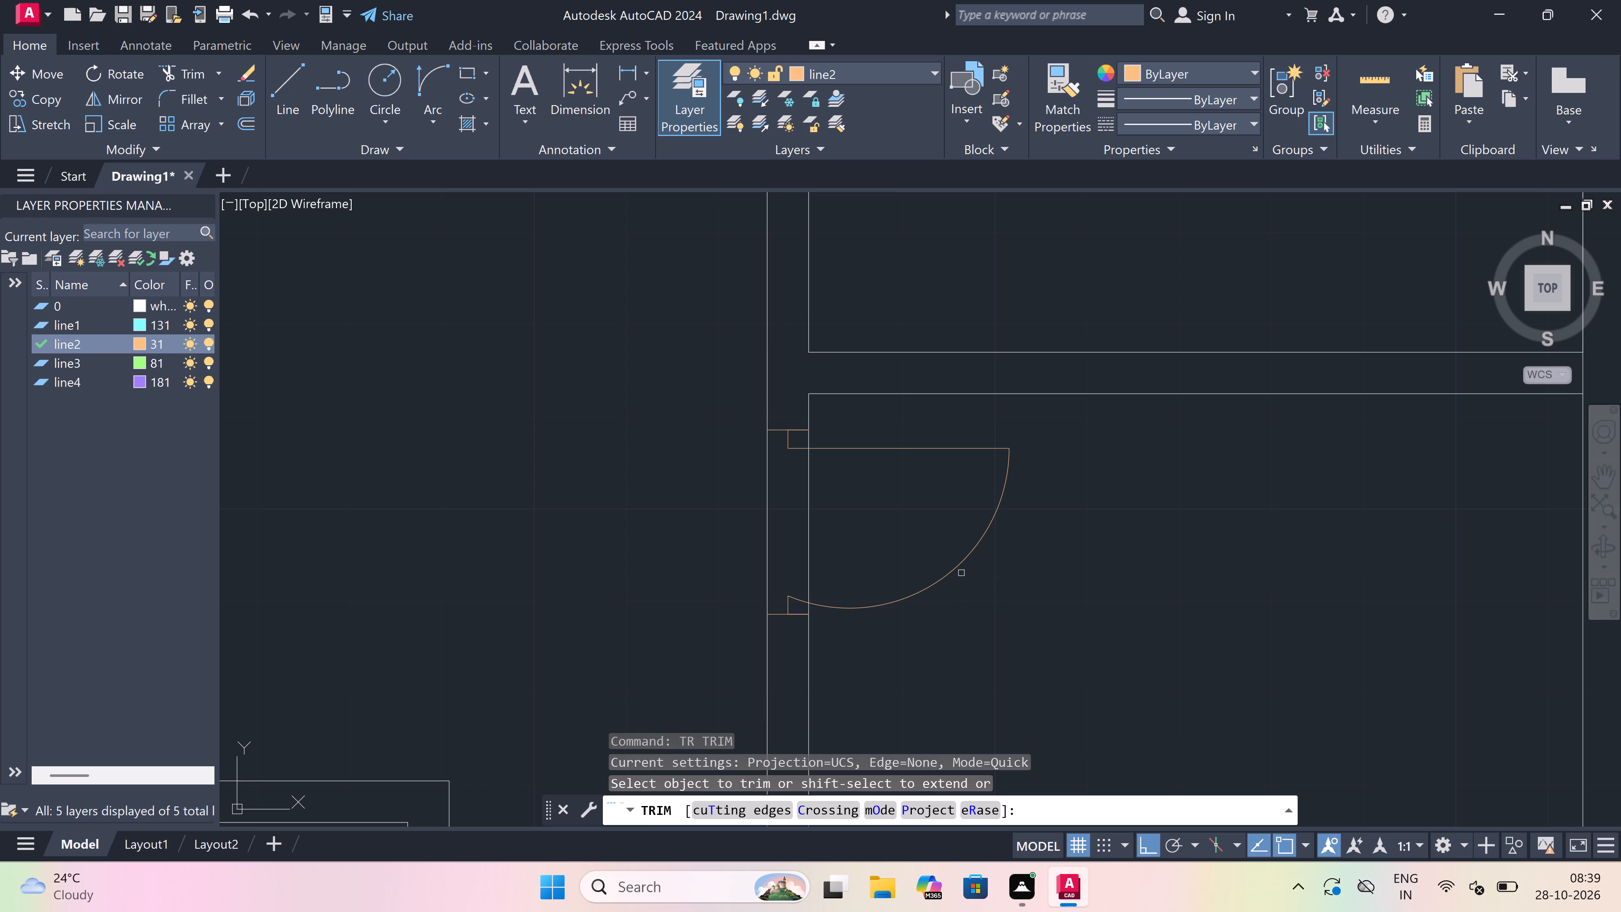
pyautogui.moveTo(825, 505); pyautogui.dragTo(786, 502)
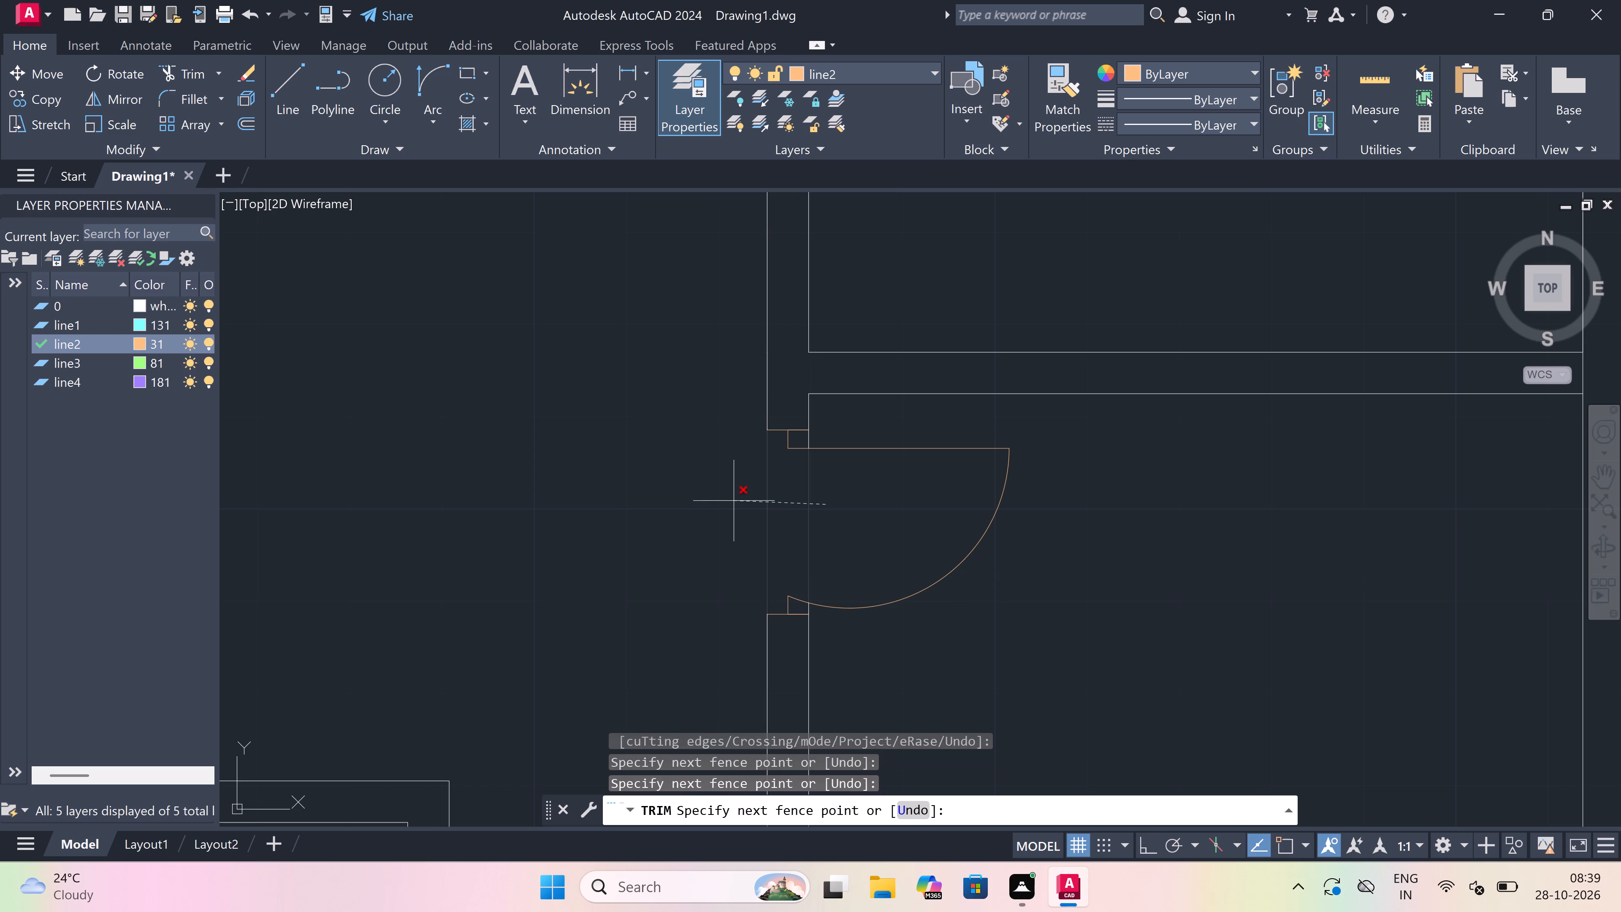
pyautogui.click(683, 518)
pyautogui.press('Escape')
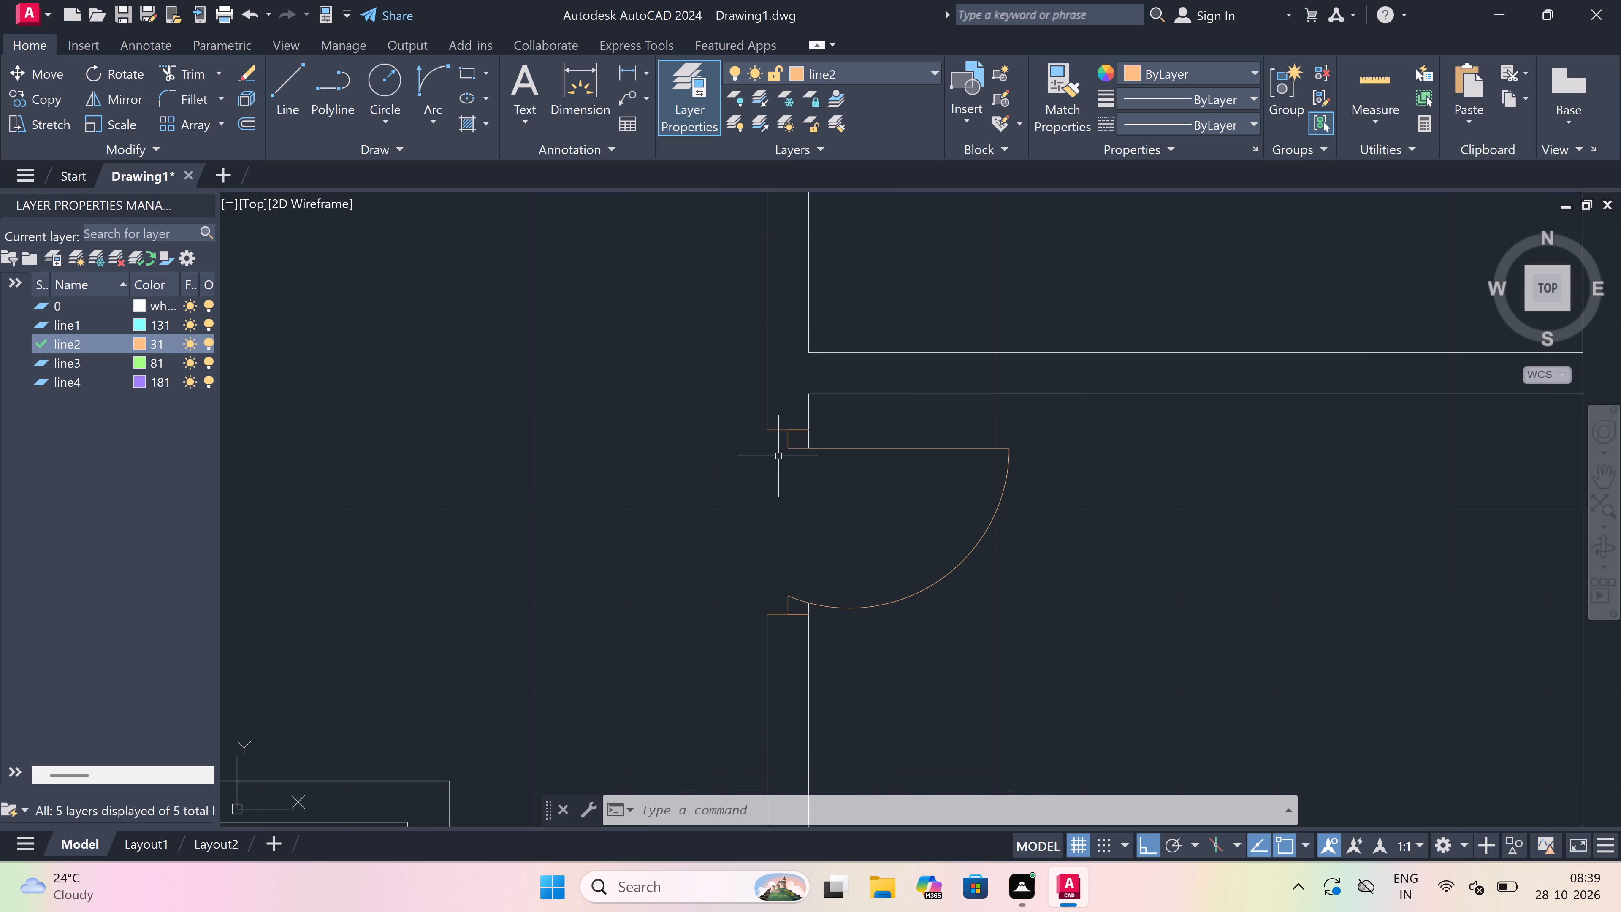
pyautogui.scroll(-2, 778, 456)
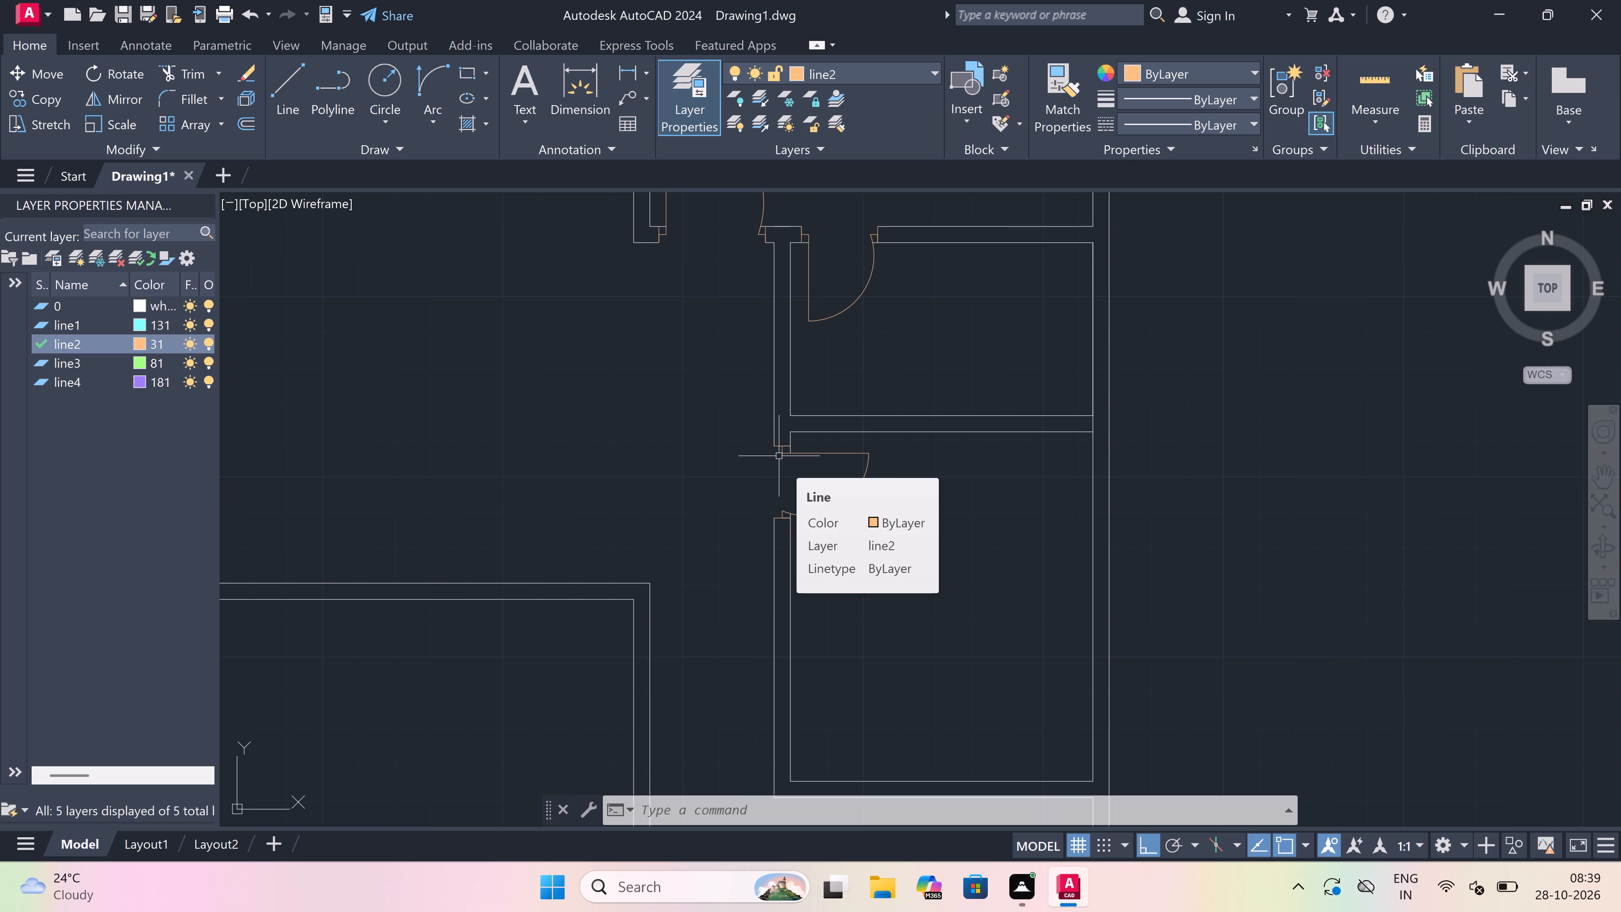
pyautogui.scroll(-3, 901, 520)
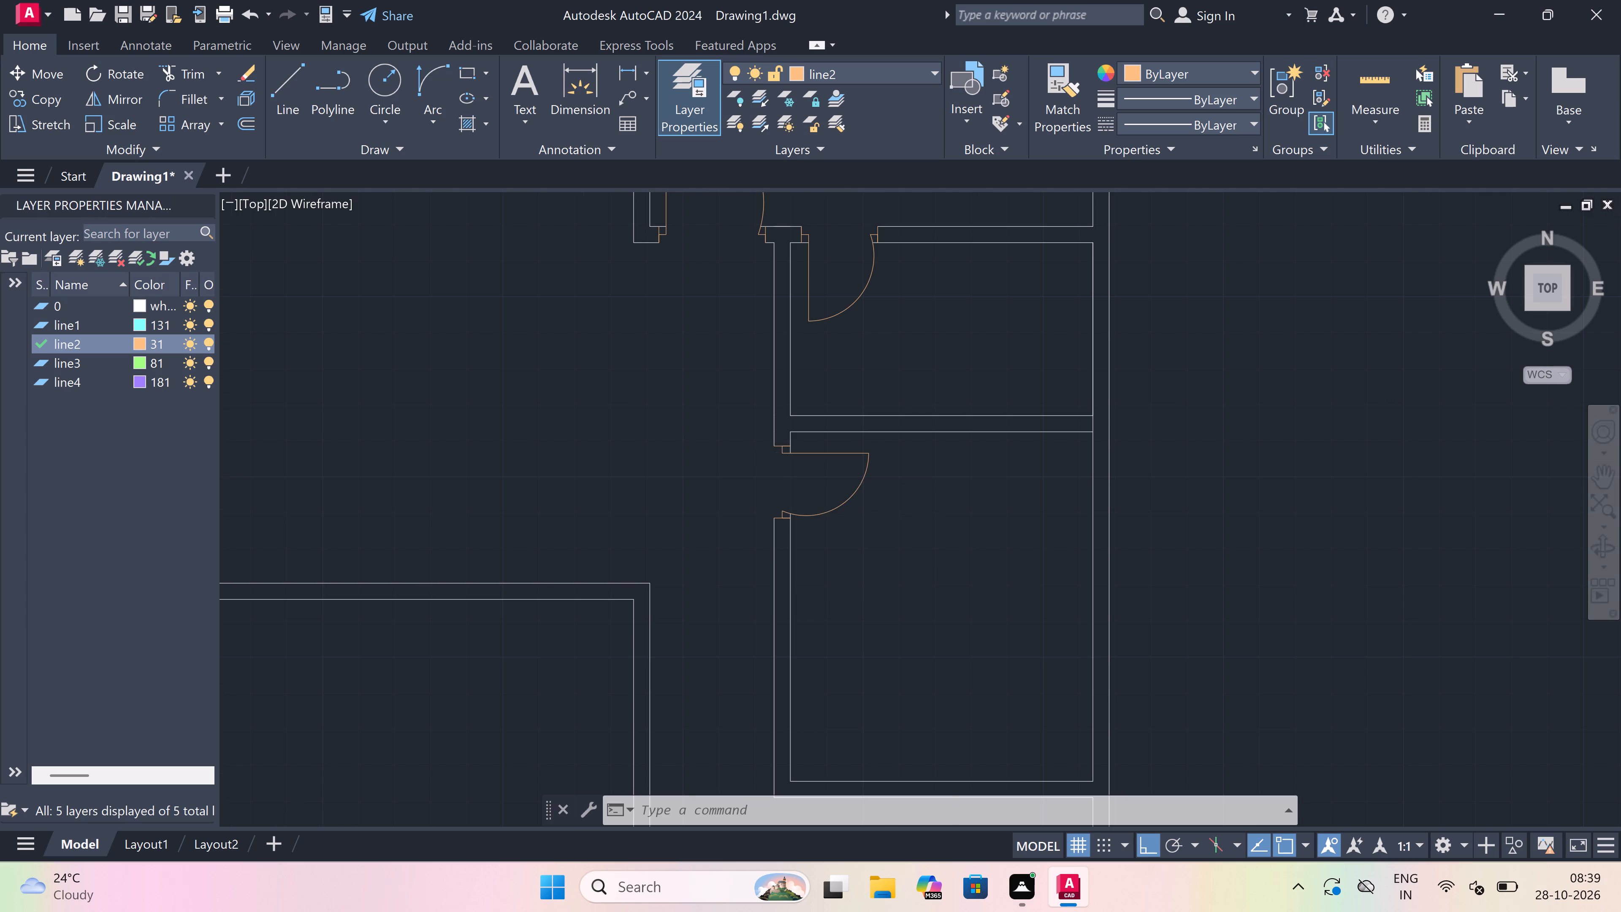
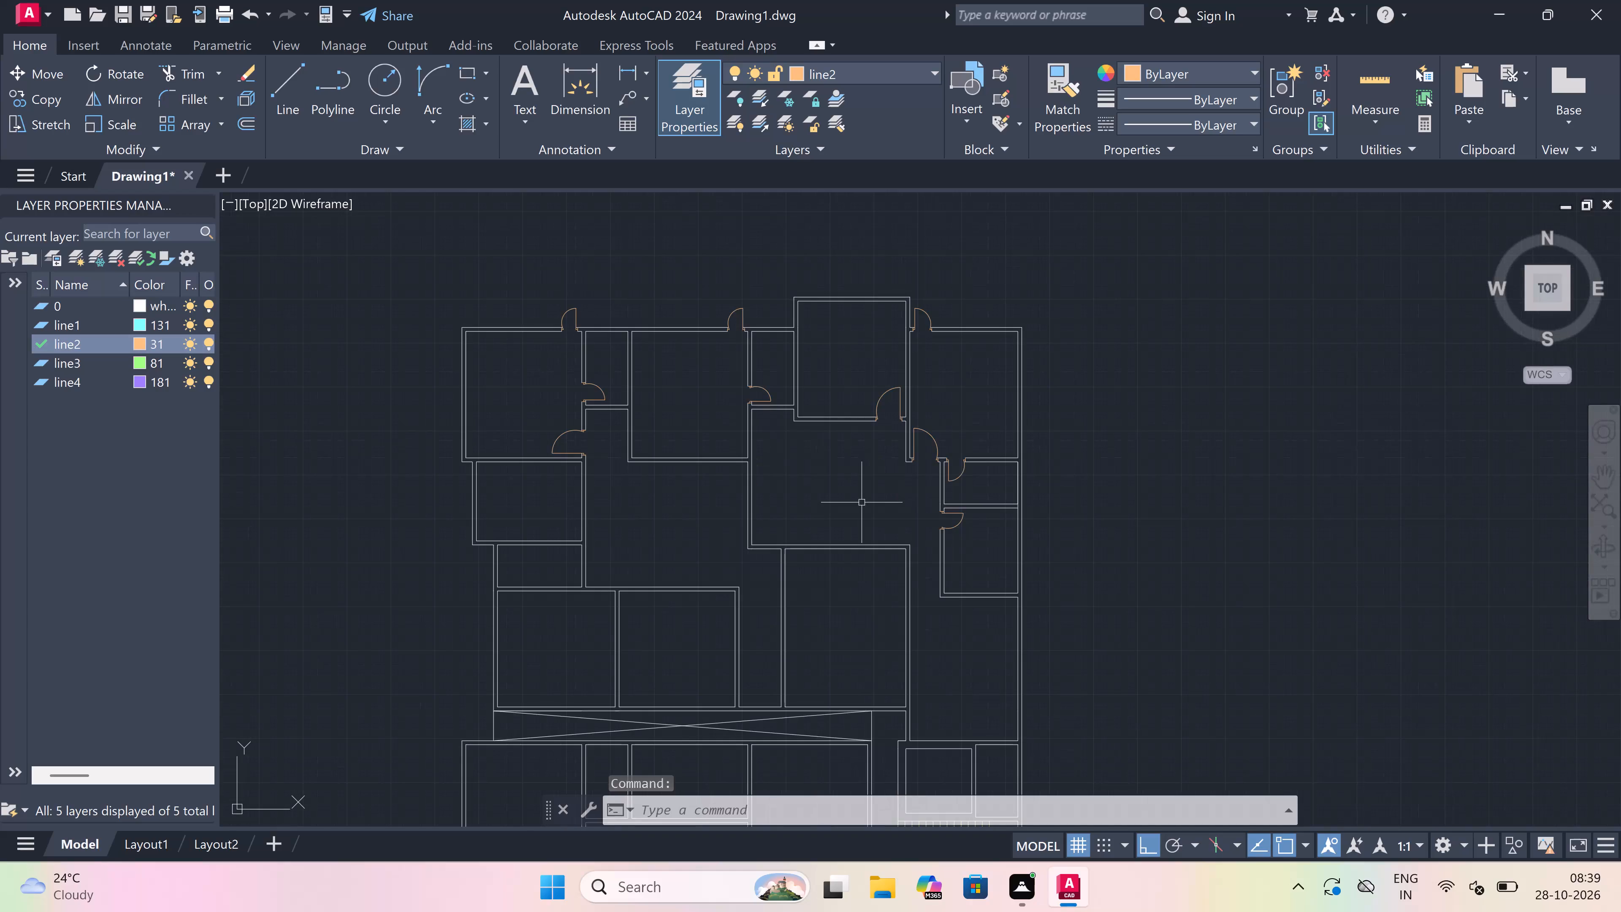
# Draw a jamb line across the south wall of the room above the crossed strip, near its east corner.
pyautogui.press('l')
pyautogui.press('space')
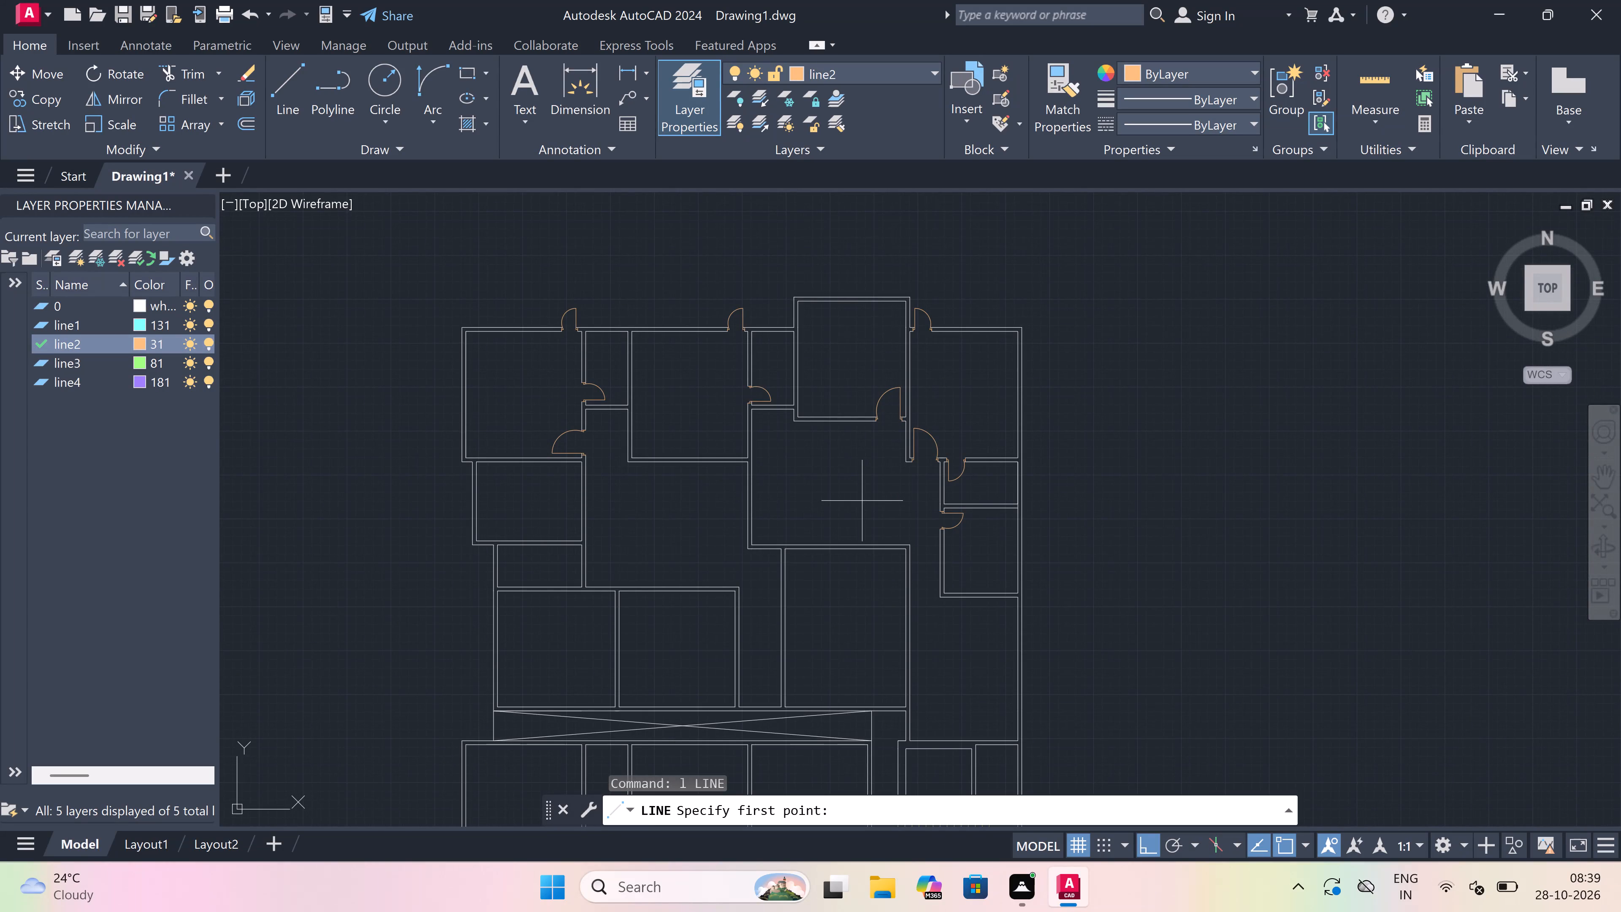
pyautogui.scroll(-1, 878, 609)
pyautogui.scroll(2, 878, 684)
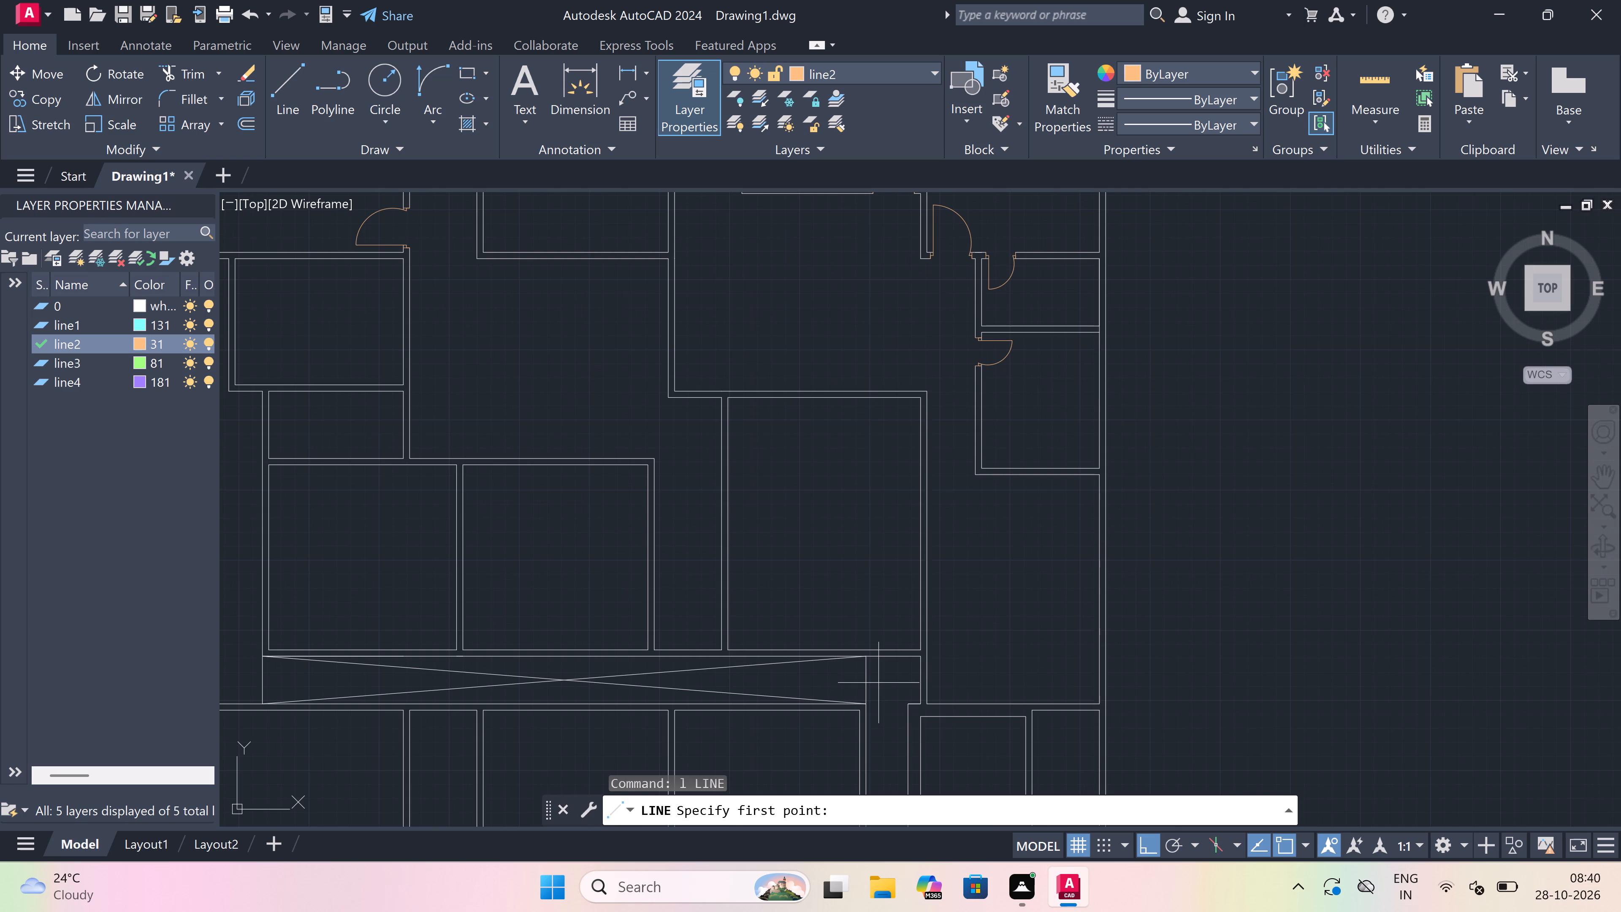
pyautogui.scroll(2, 925, 636)
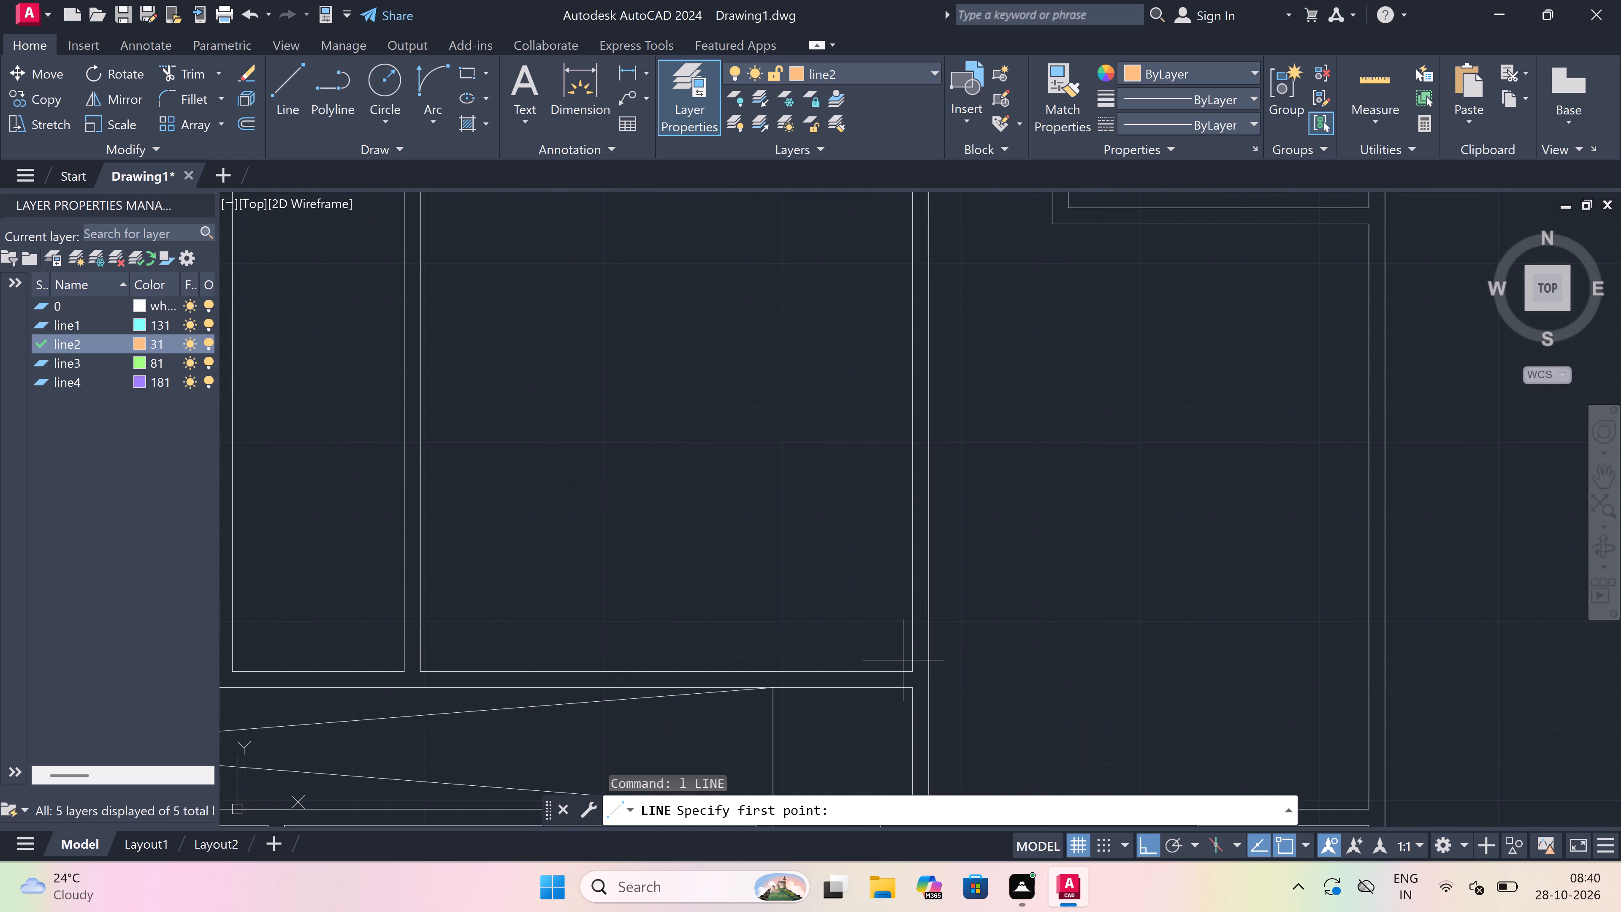
pyautogui.scroll(-2, 903, 660)
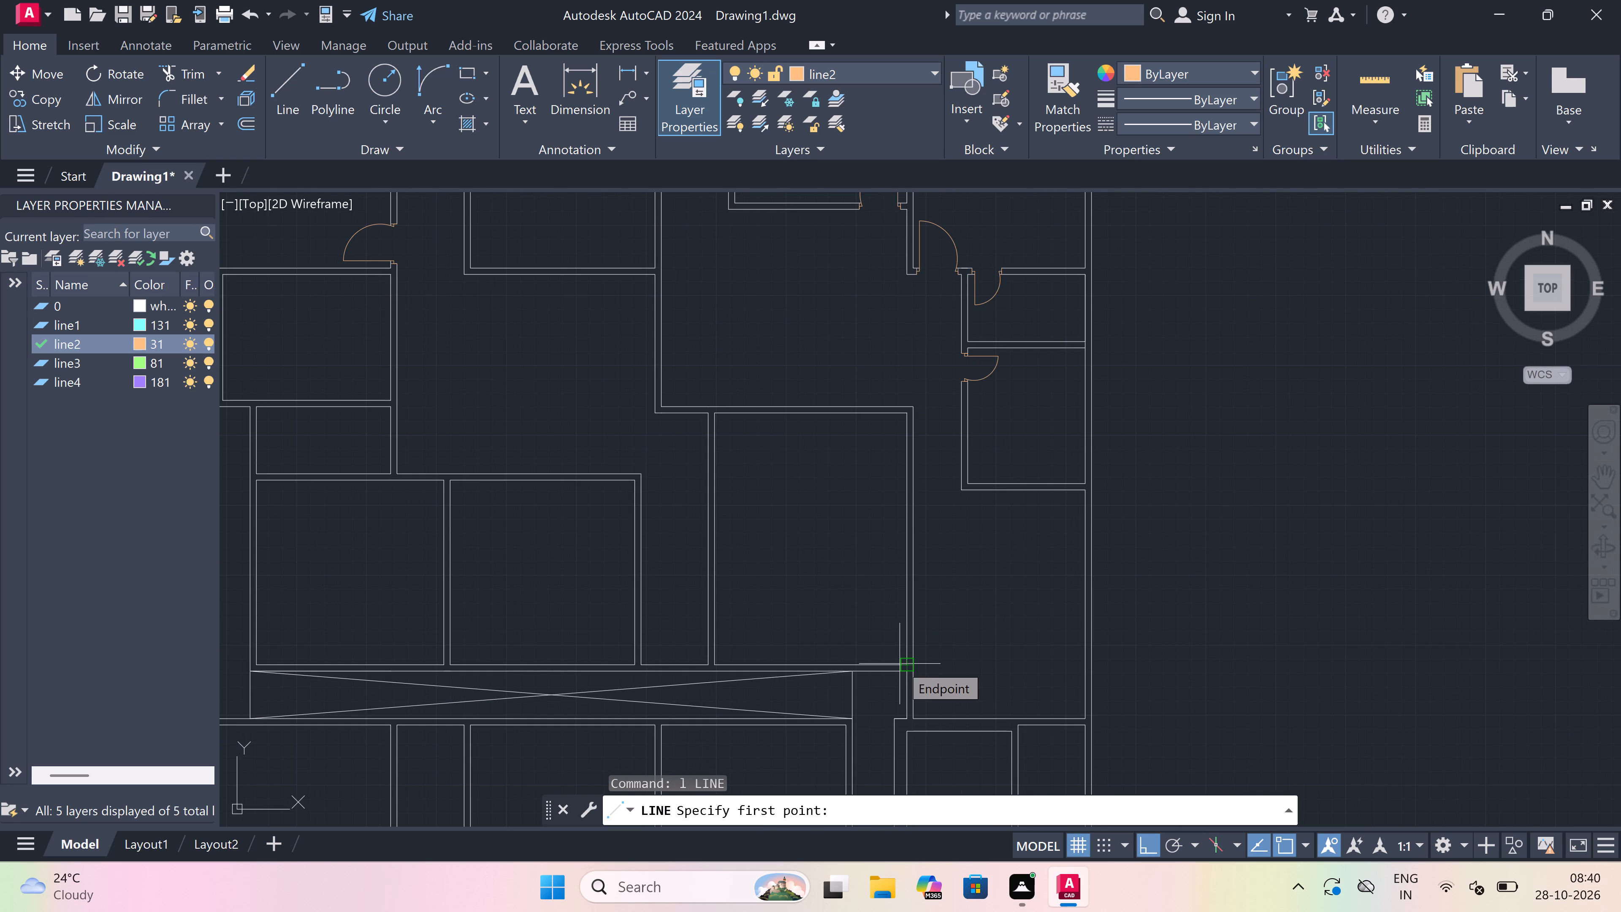
pyautogui.scroll(2, 900, 664)
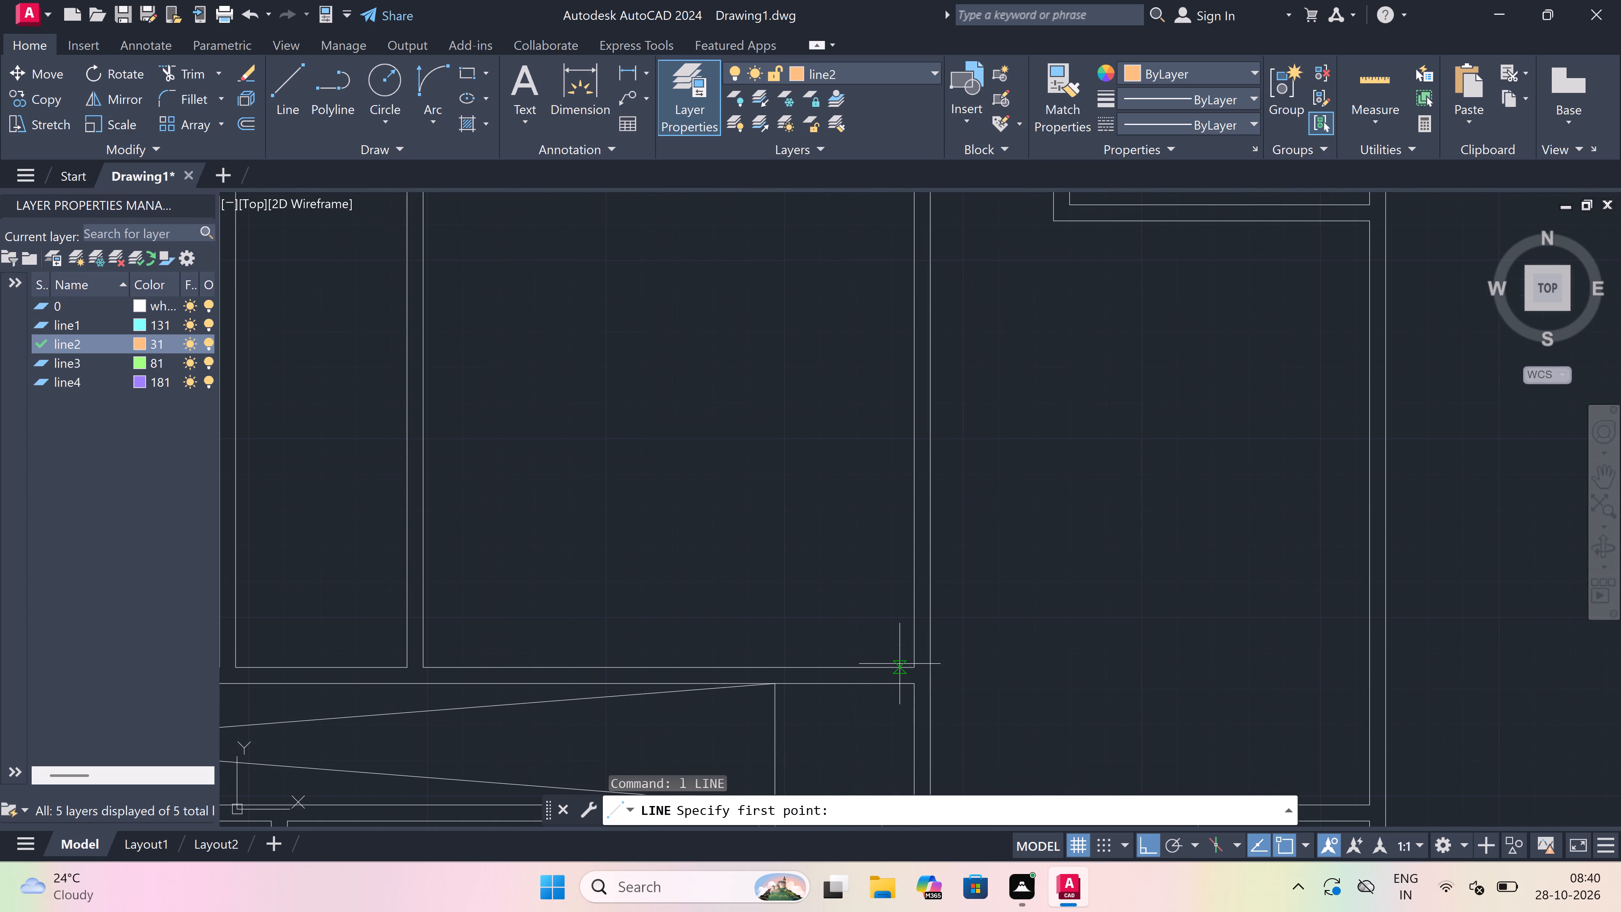
pyautogui.scroll(2, 900, 664)
pyautogui.click(903, 673)
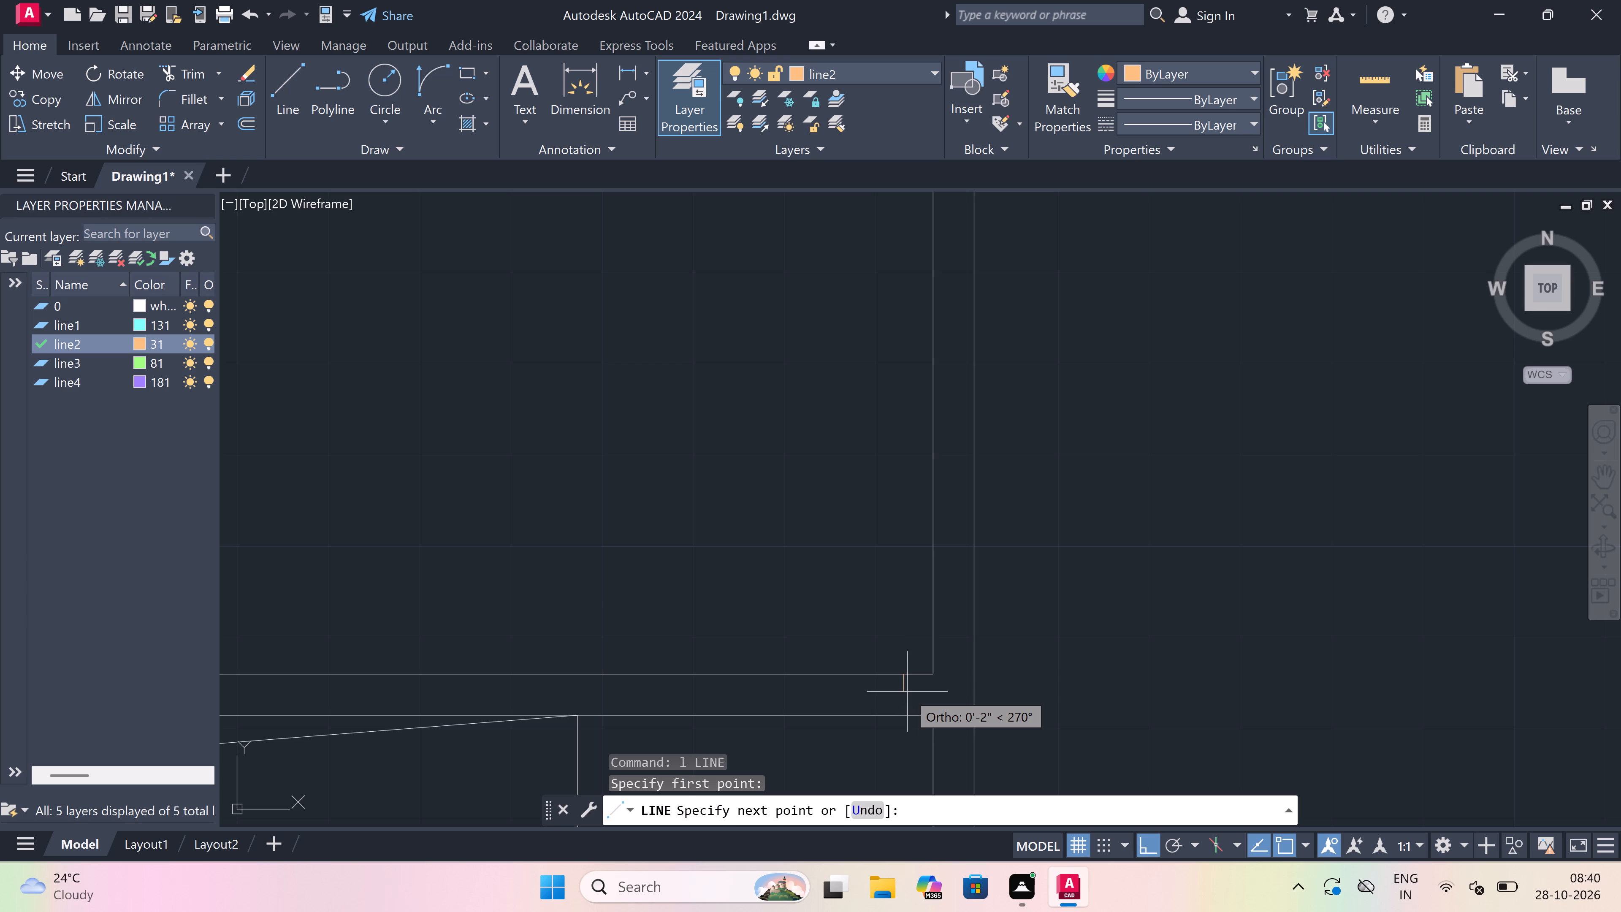
pyautogui.click(902, 708)
# From that jamb line's midpoint, draw a 2" westward stub and a 3' door leaf northward into the room.
pyautogui.click(901, 697)
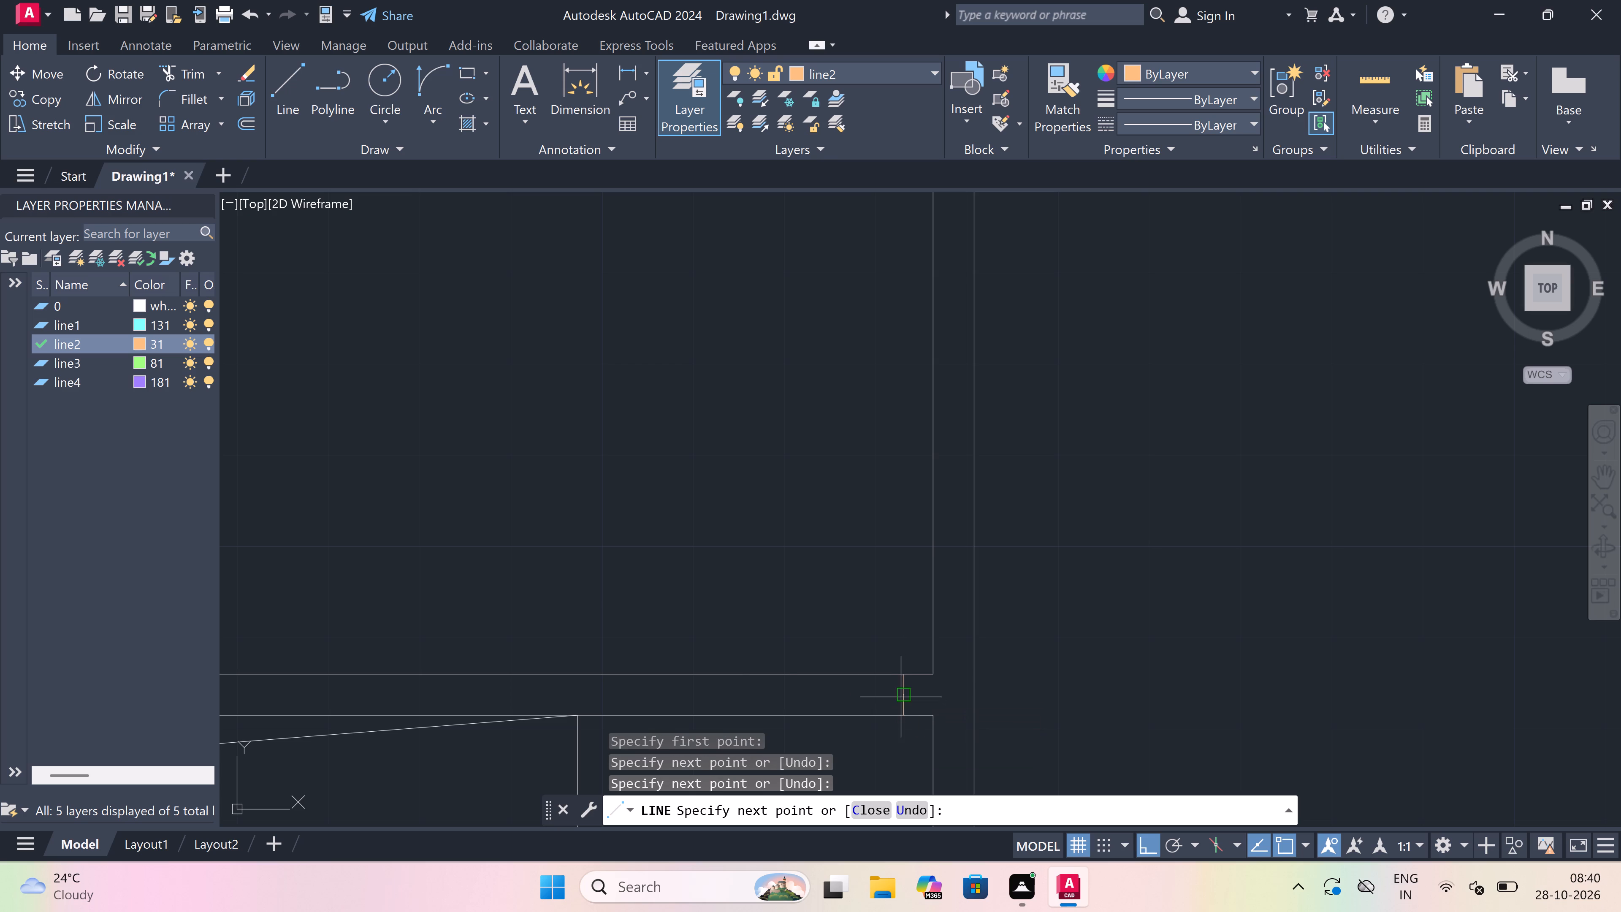
pyautogui.write('2"')
pyautogui.press('space')
pyautogui.write("3'")
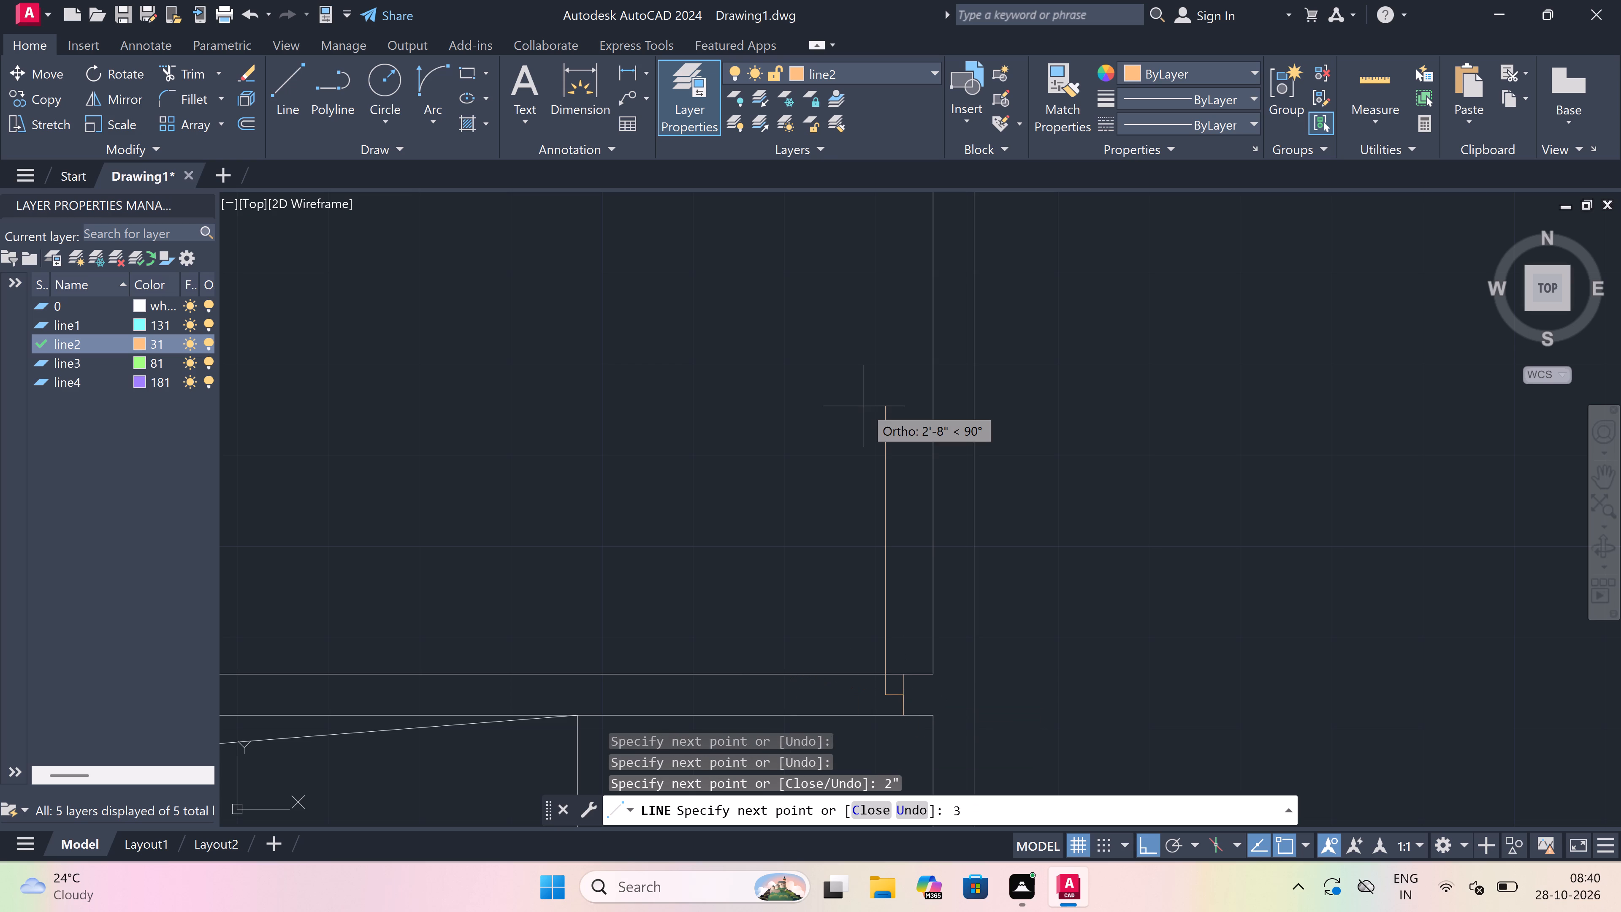
pyautogui.press('space')
pyautogui.press('Escape')
# Draw the west jamb line across the same south wall, with a 2" eastward stub from its midpoint.
pyautogui.scroll(-2, 860, 406)
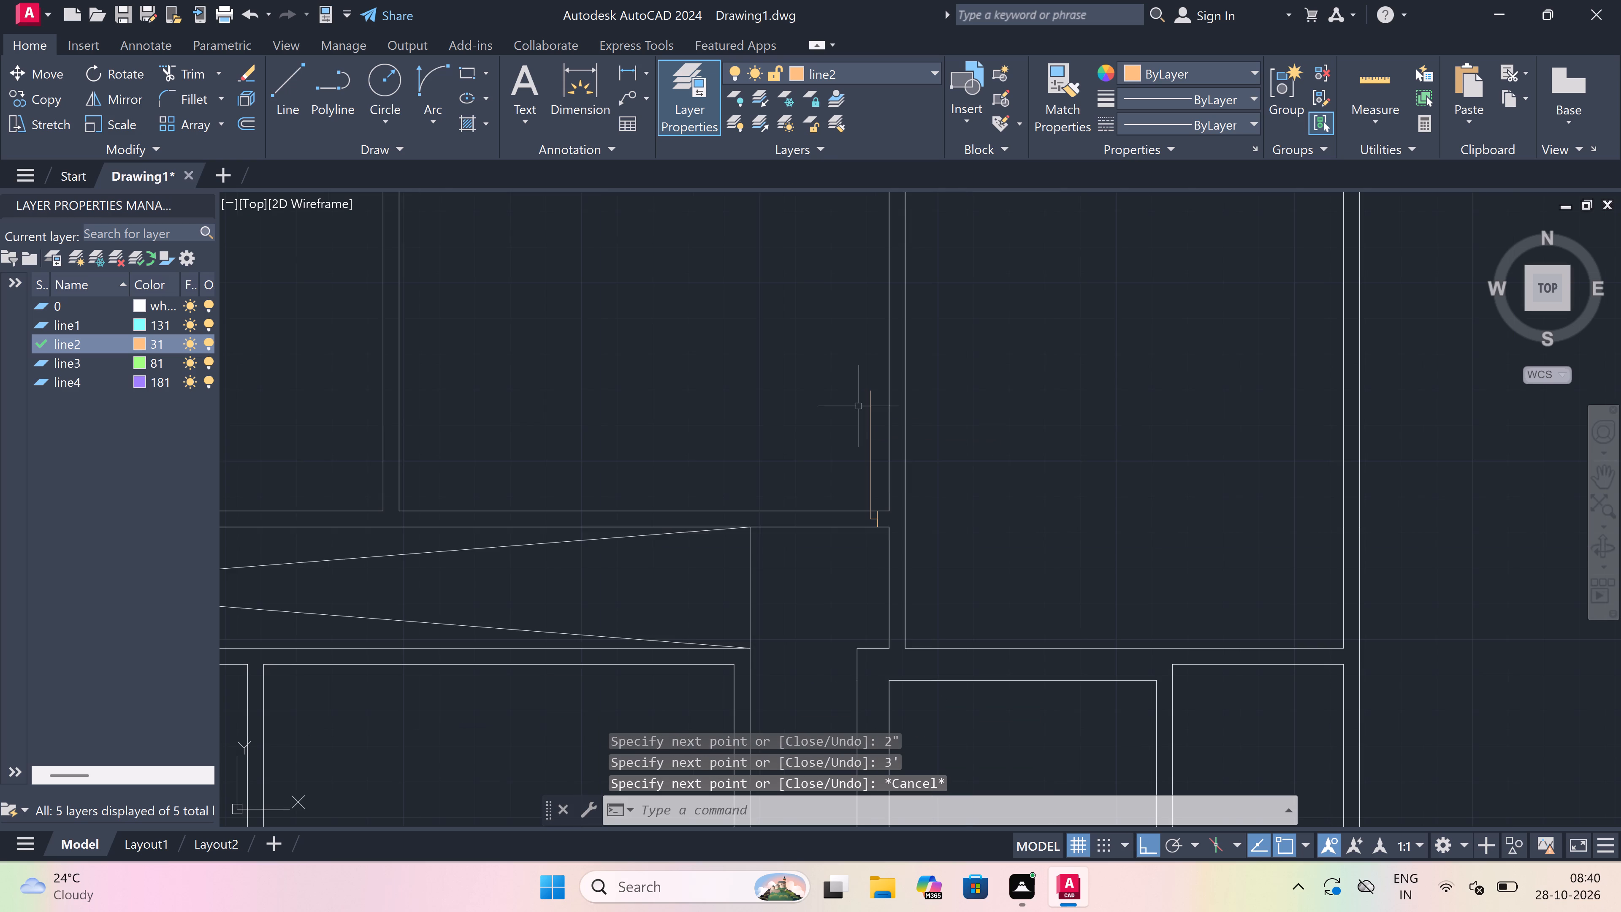
pyautogui.scroll(2, 778, 502)
pyautogui.press('space')
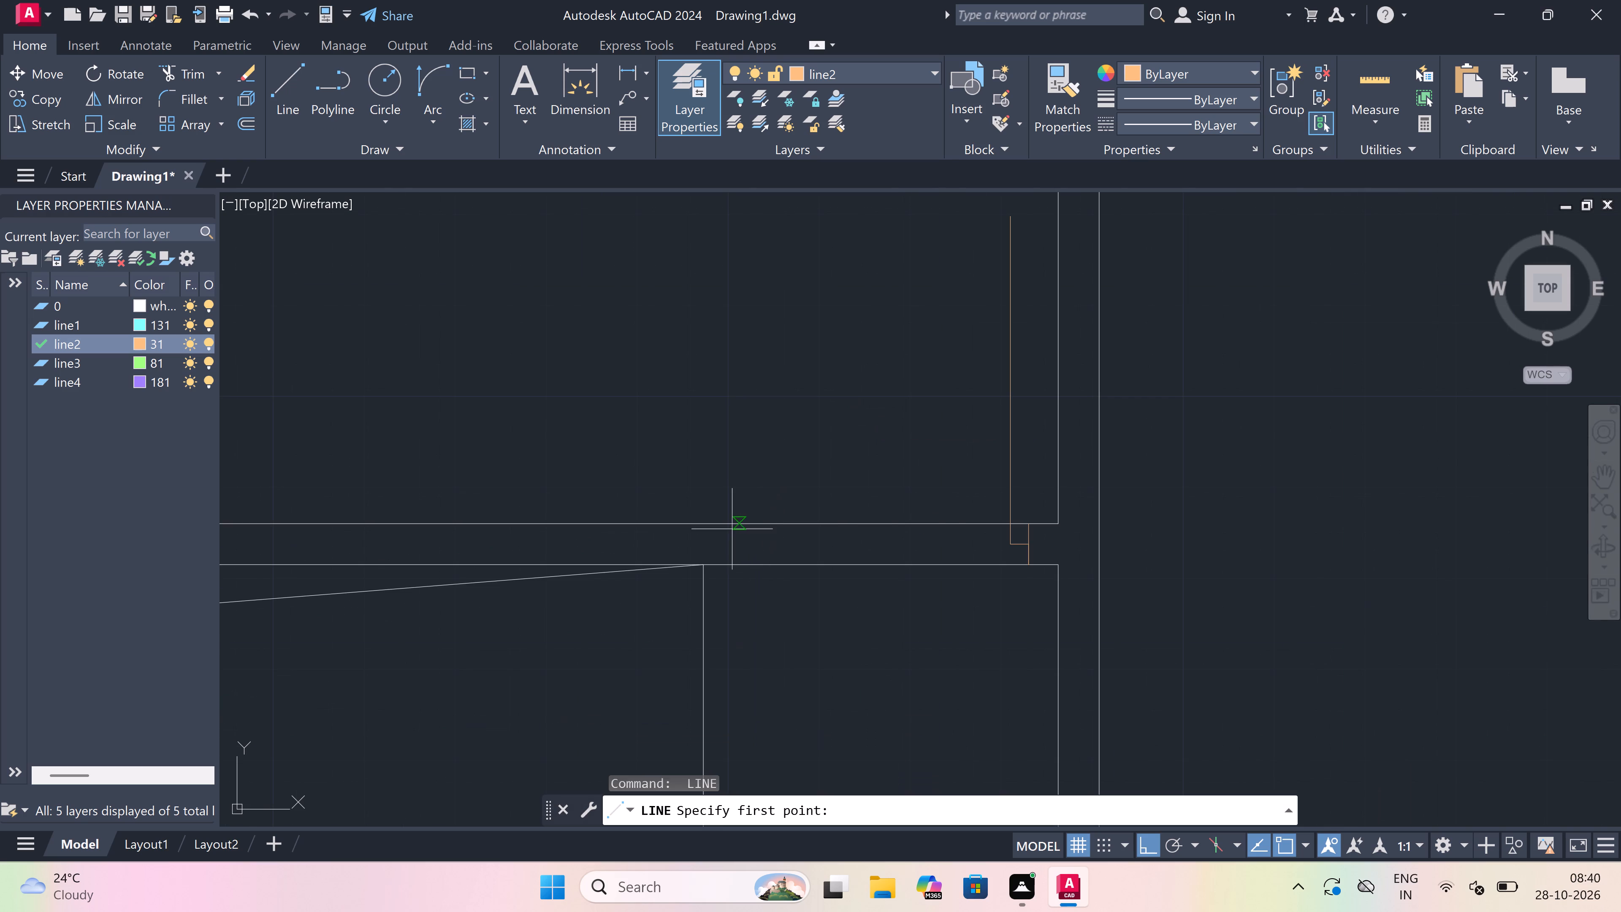
pyautogui.click(728, 525)
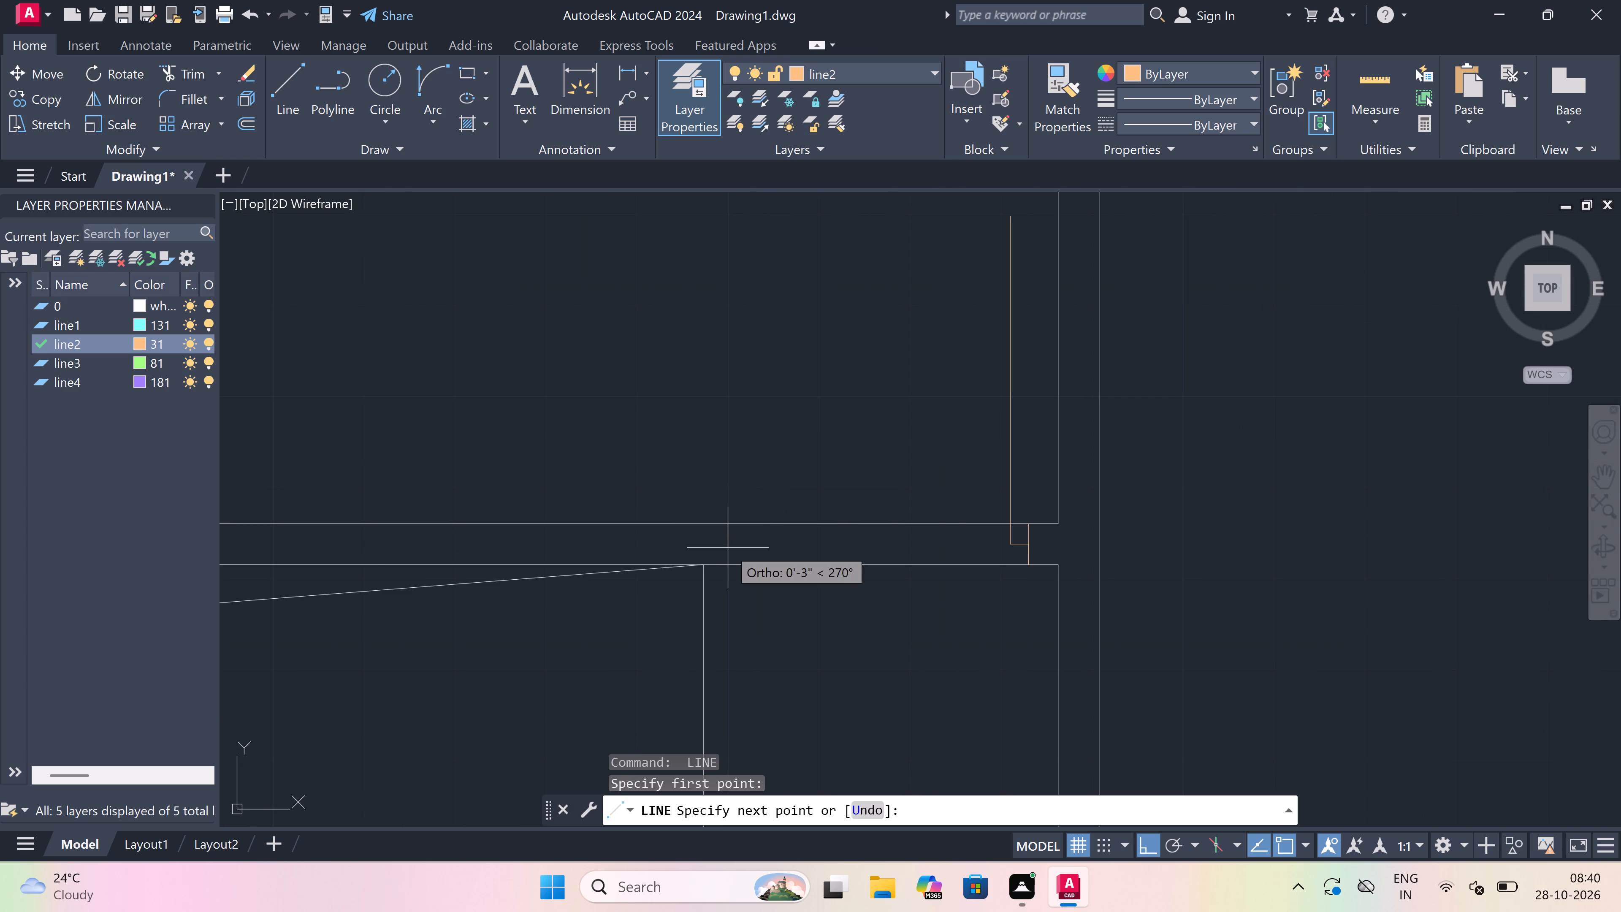
pyautogui.moveTo(728, 571); pyautogui.dragTo(730, 562)
pyautogui.moveTo(732, 546); pyautogui.dragTo(832, 547)
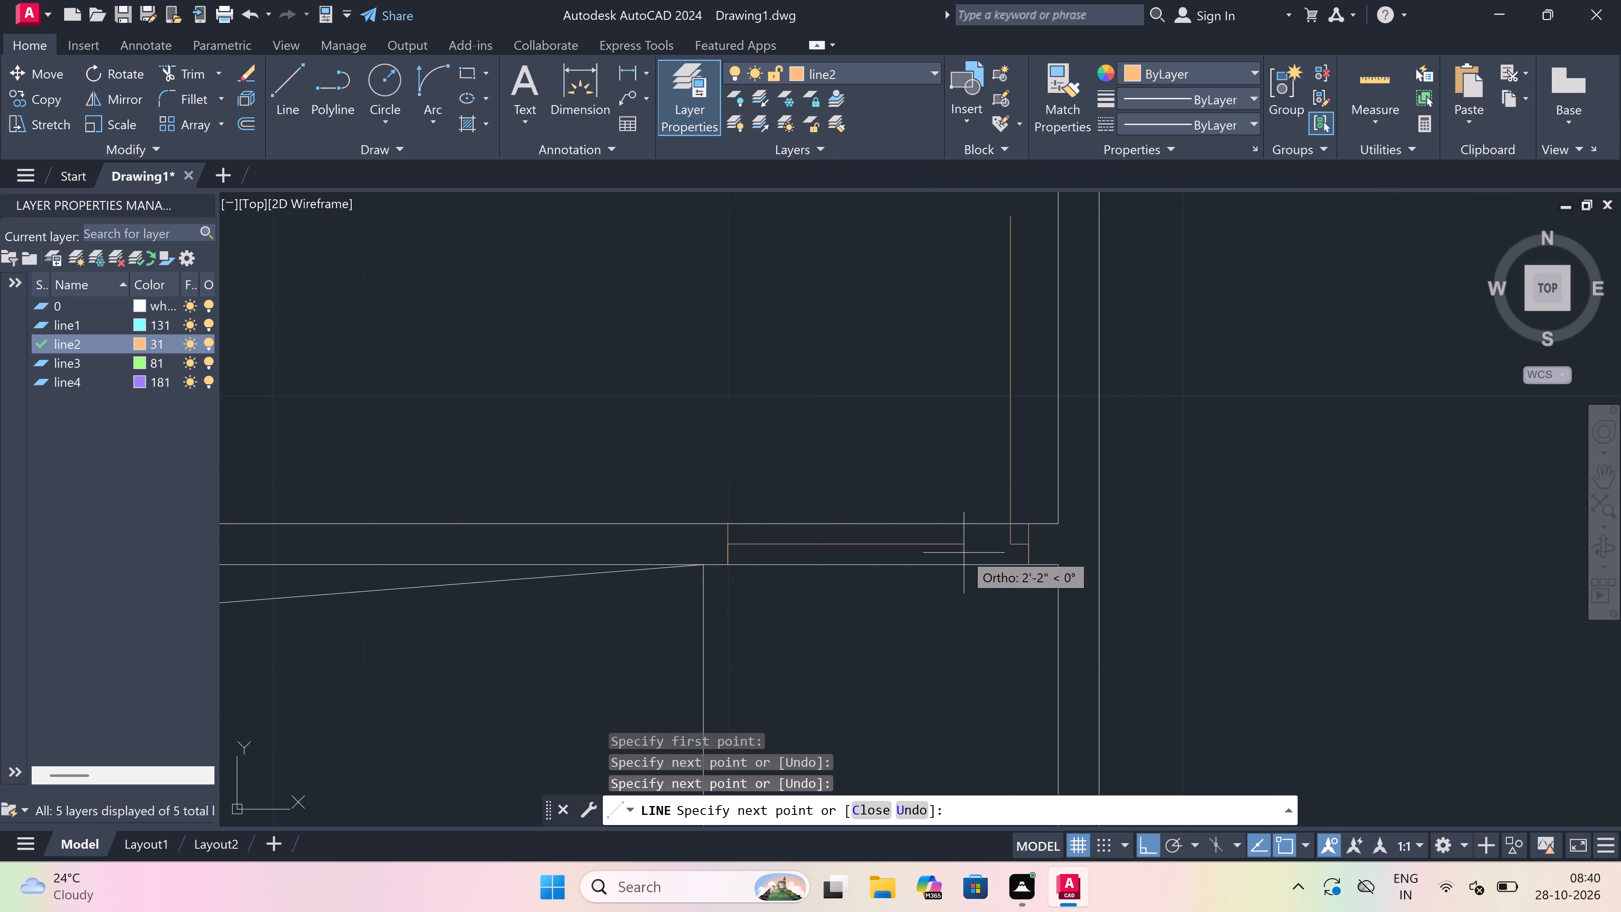
pyautogui.write('2"')
pyautogui.press('space')
pyautogui.press('Escape')
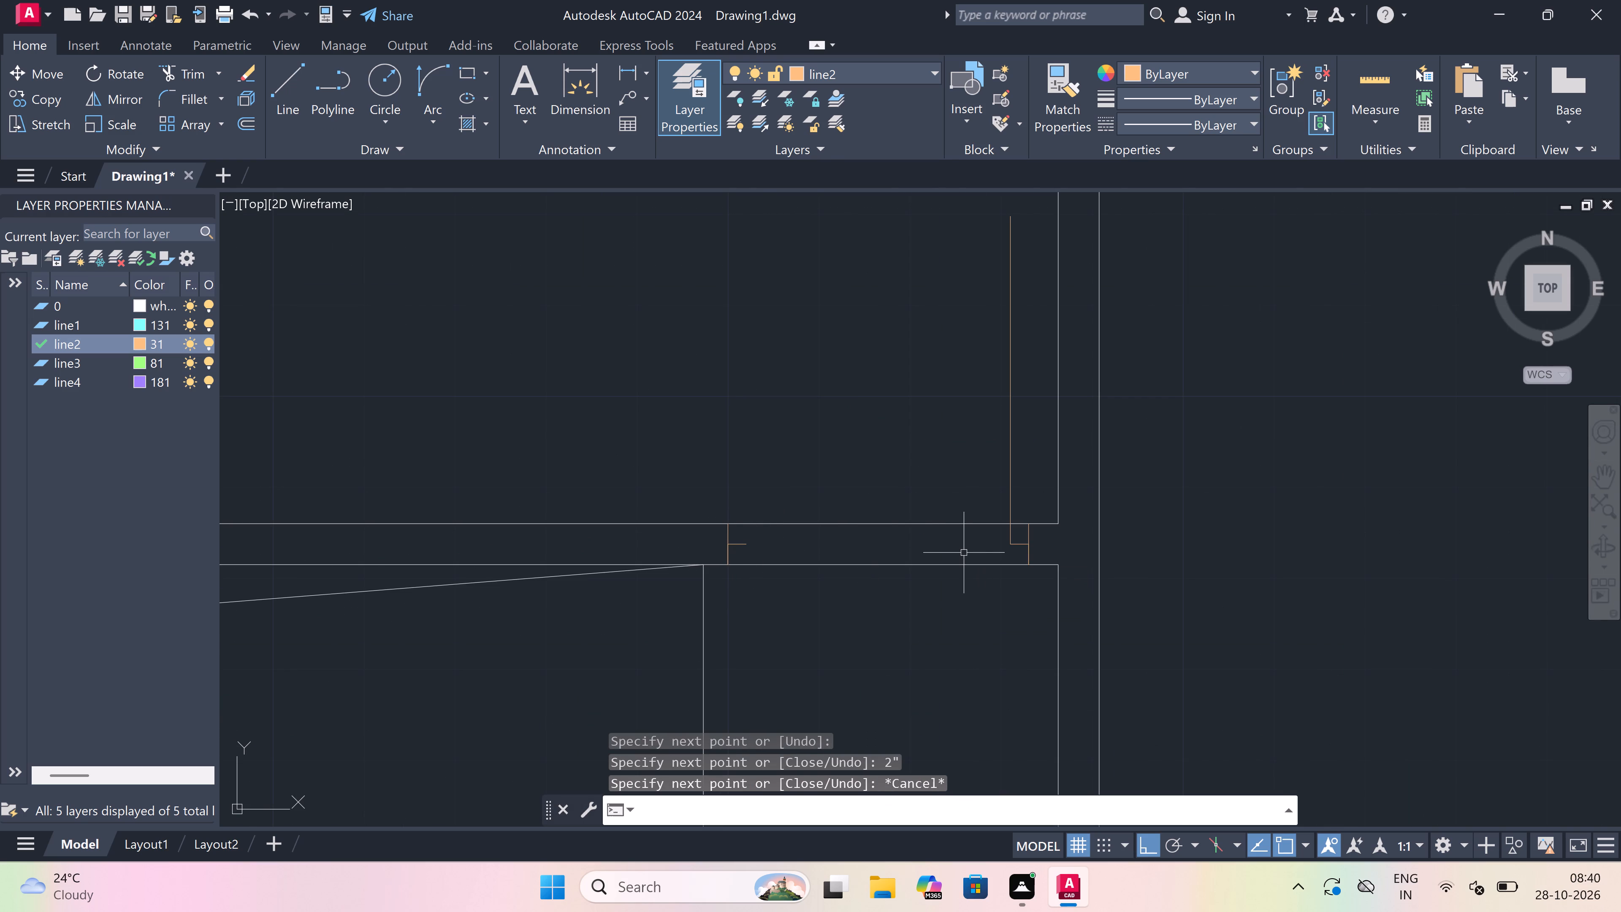
# Draw the south wall door's swing arc from the leaf's north end to the west jamb's stub, with a westward start tangent.
pyautogui.scroll(-2, 964, 553)
pyautogui.scroll(1, 964, 552)
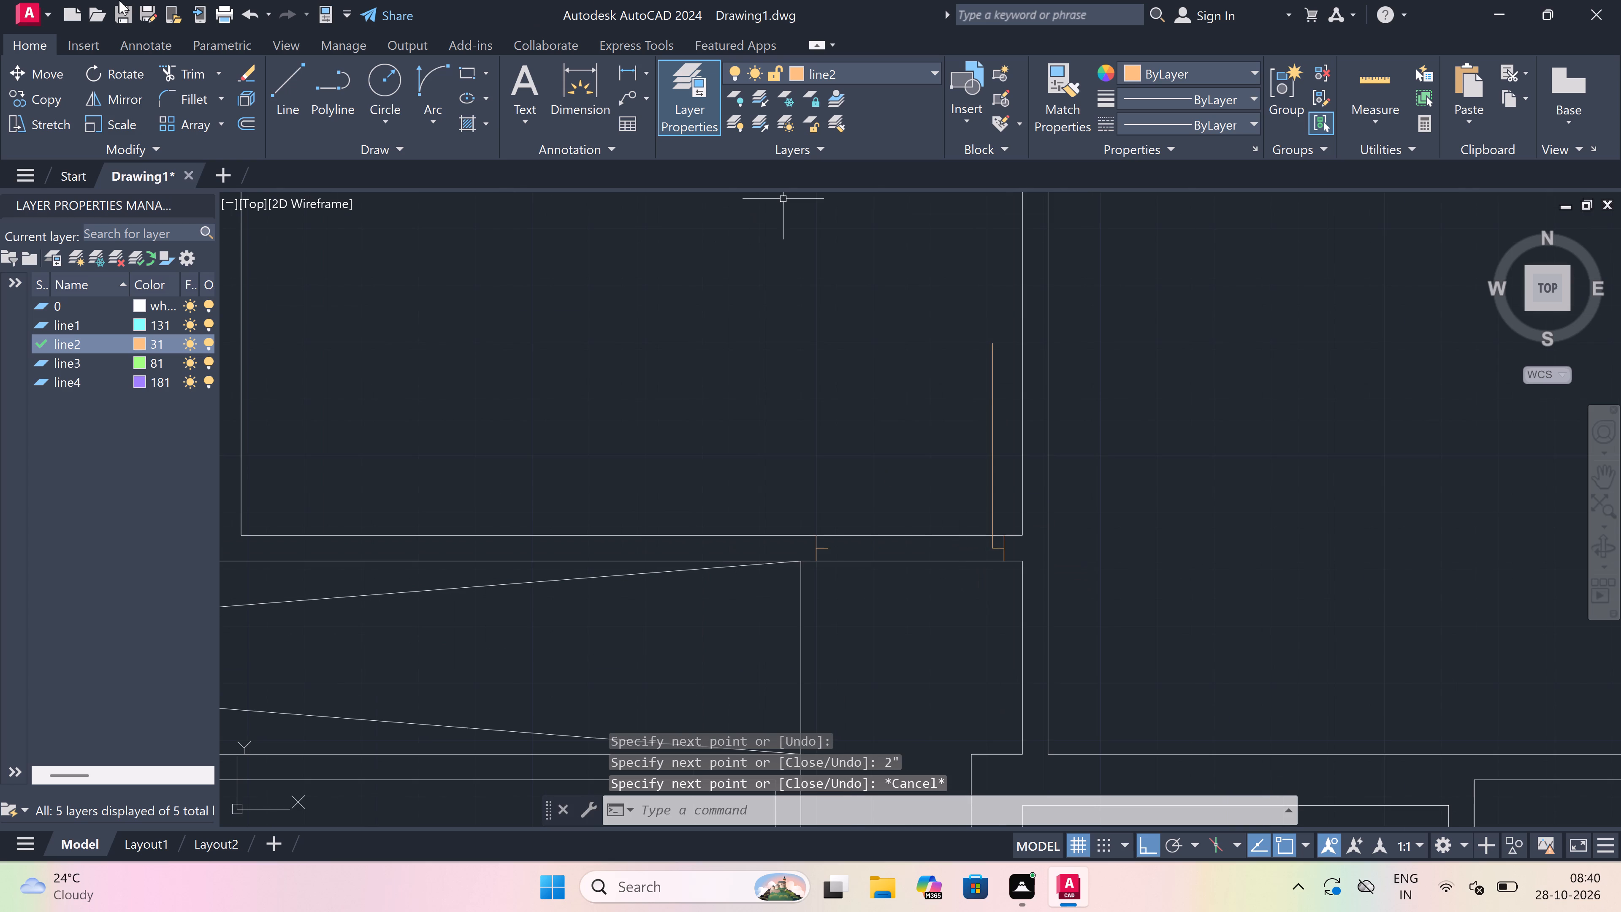
pyautogui.click(431, 72)
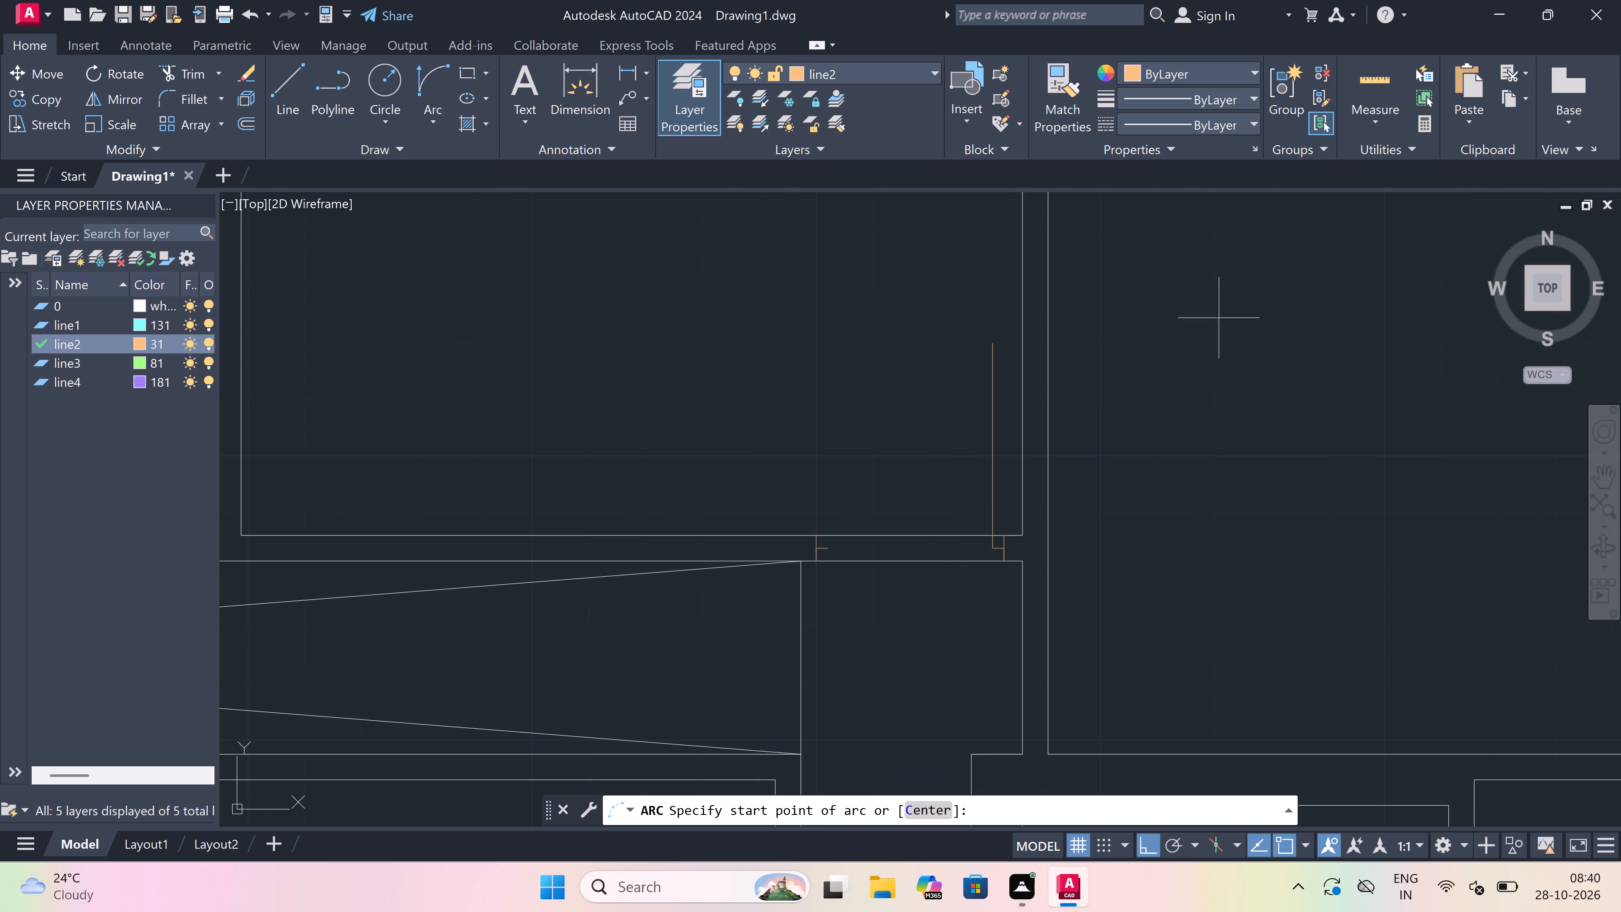
pyautogui.moveTo(990, 343); pyautogui.dragTo(976, 360)
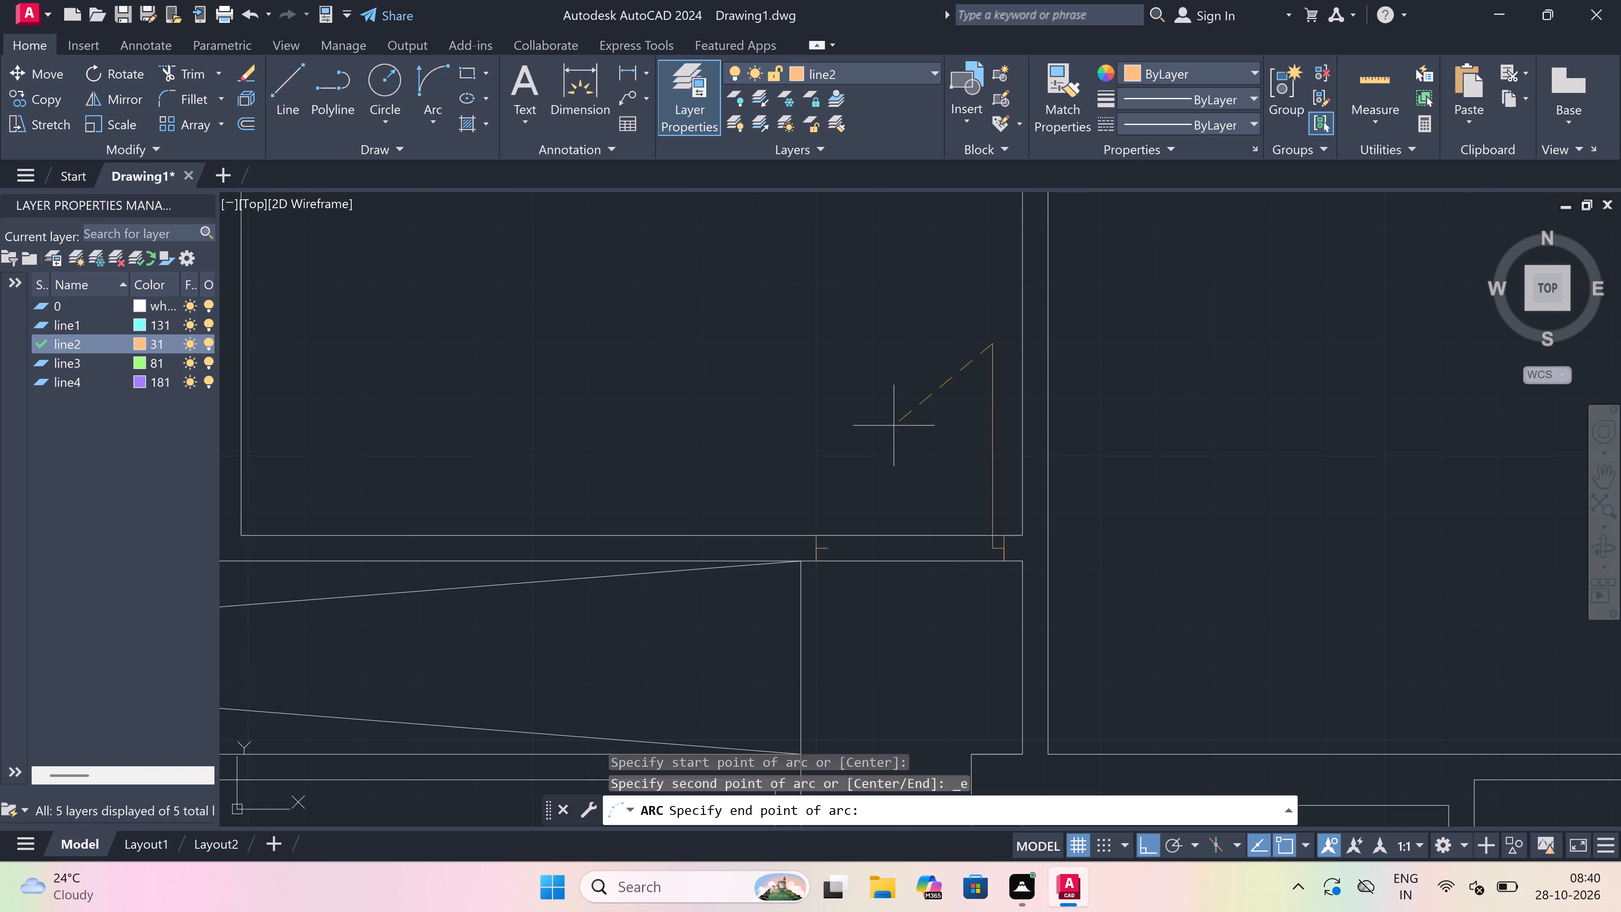
pyautogui.moveTo(827, 549); pyautogui.dragTo(824, 527)
pyautogui.click(784, 391)
# Trim both lines of the room's south wall between the jambs to open the doorway.
pyautogui.press('t')
pyautogui.write('r')
pyautogui.press('space')
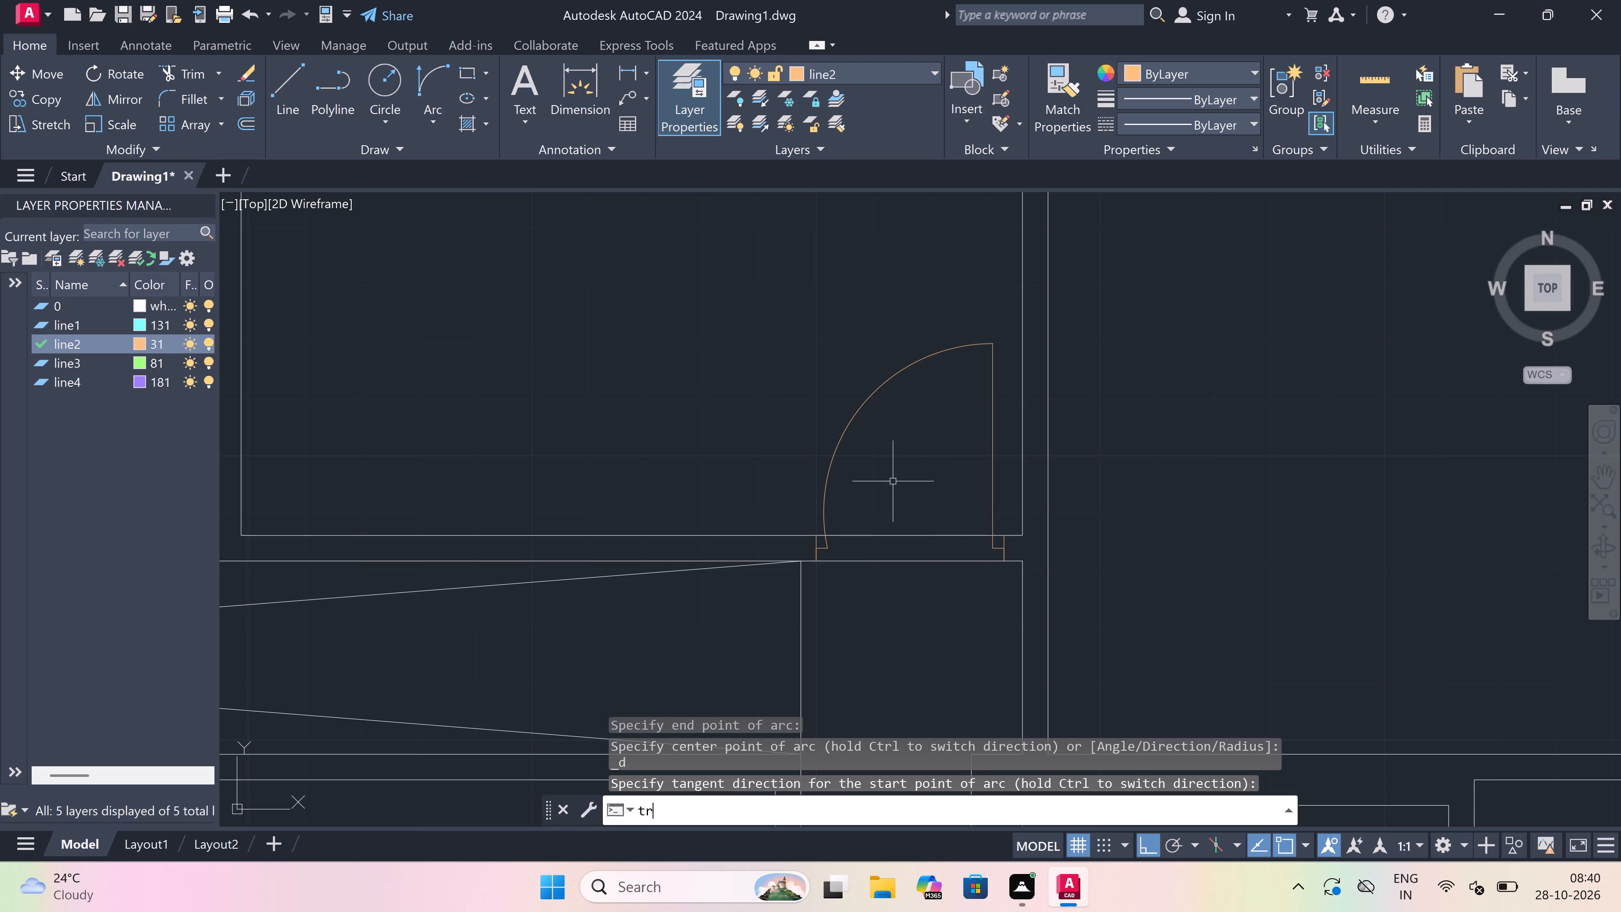
pyautogui.moveTo(893, 481); pyautogui.dragTo(892, 512)
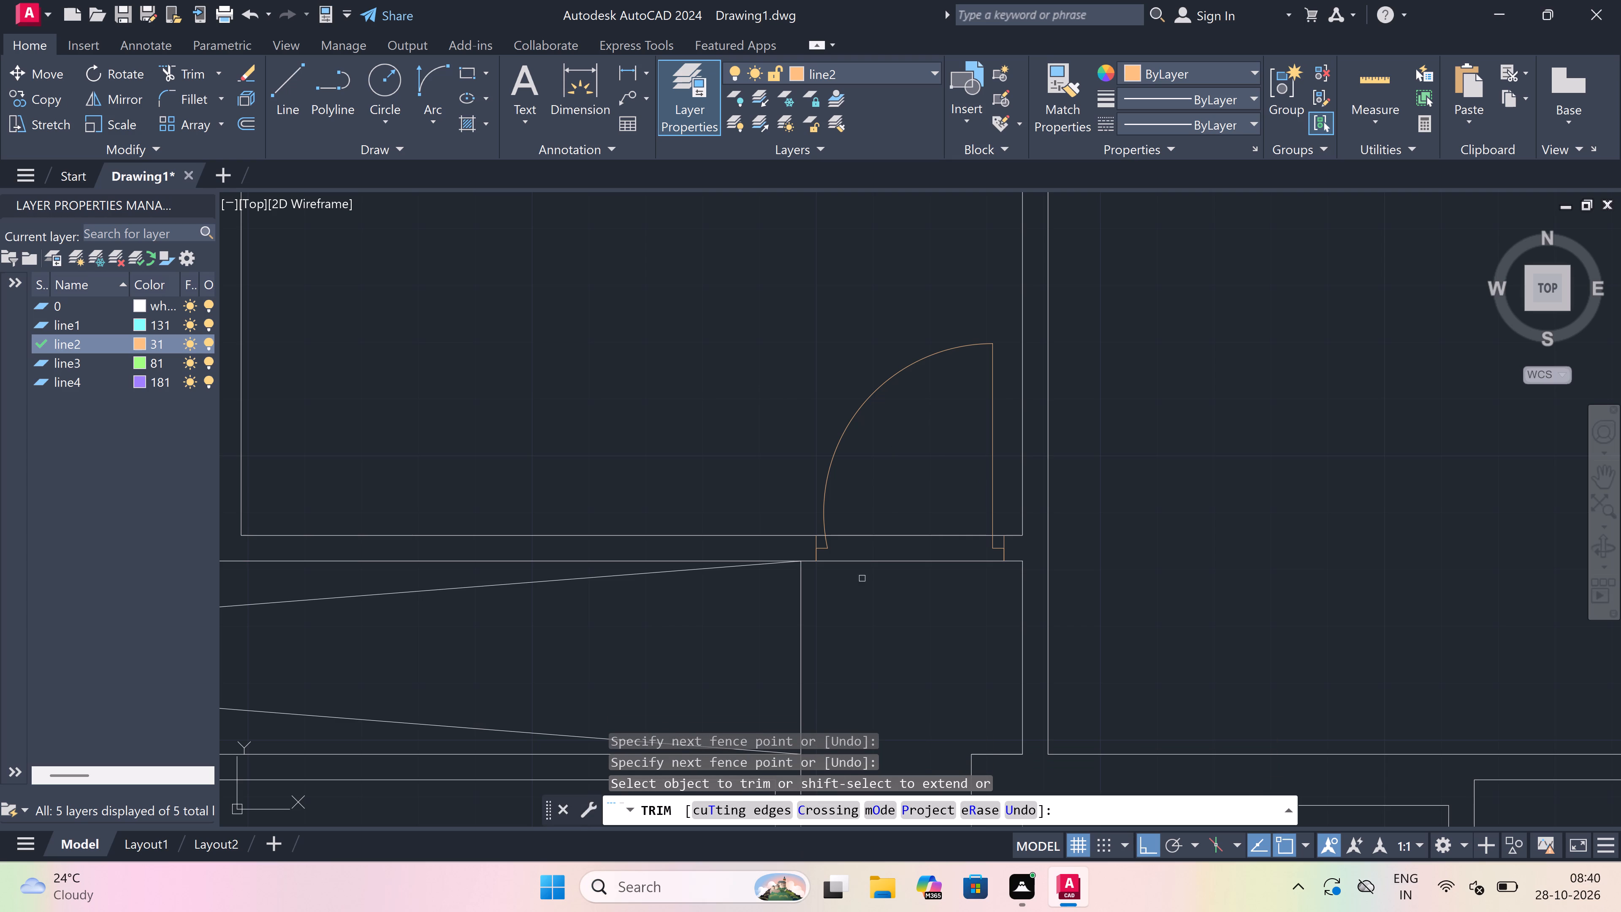
pyautogui.click(894, 527)
pyautogui.click(893, 641)
pyautogui.press('Escape')
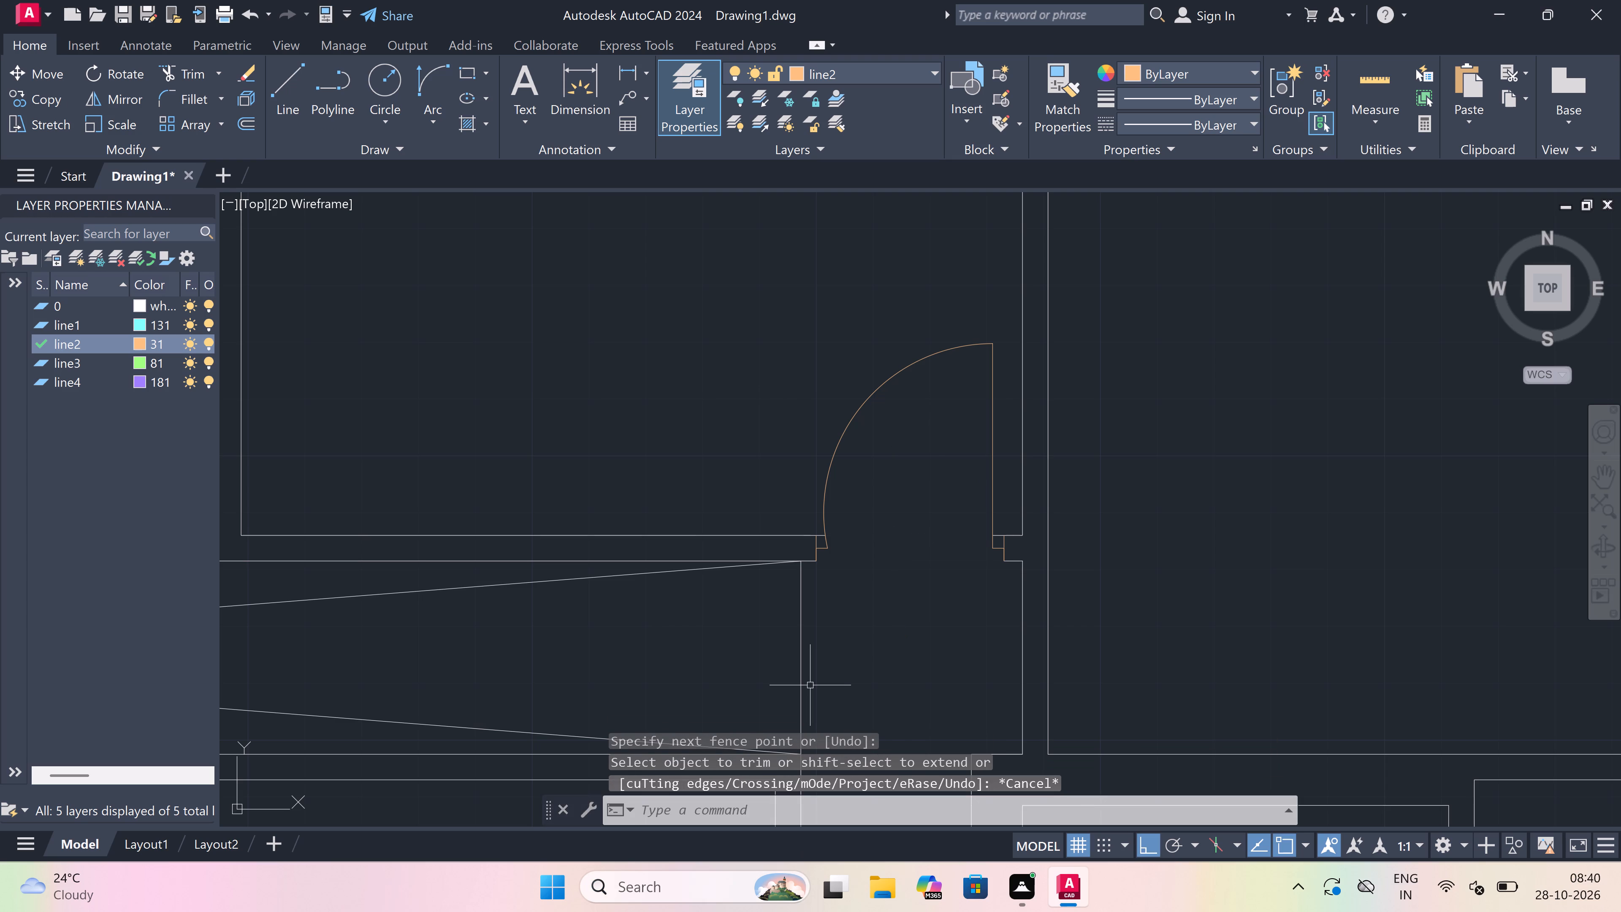
# Draw a jamb line across the west wall of the adjoining east room, just north of its southwest corner.
pyautogui.press('l')
pyautogui.press('space')
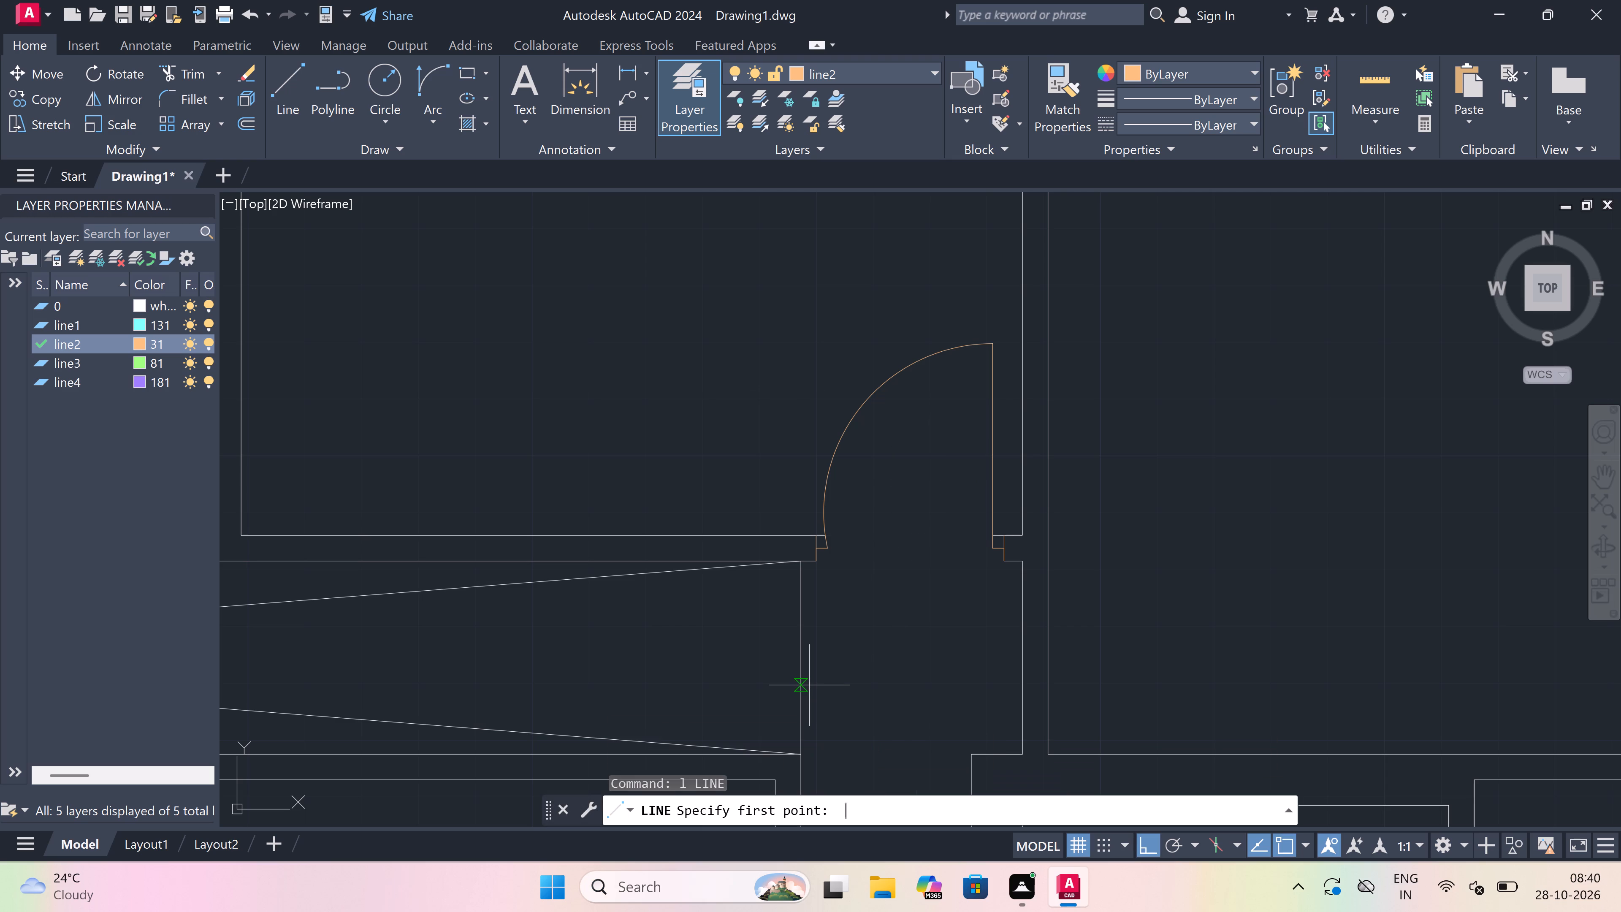
pyautogui.scroll(-4, 809, 685)
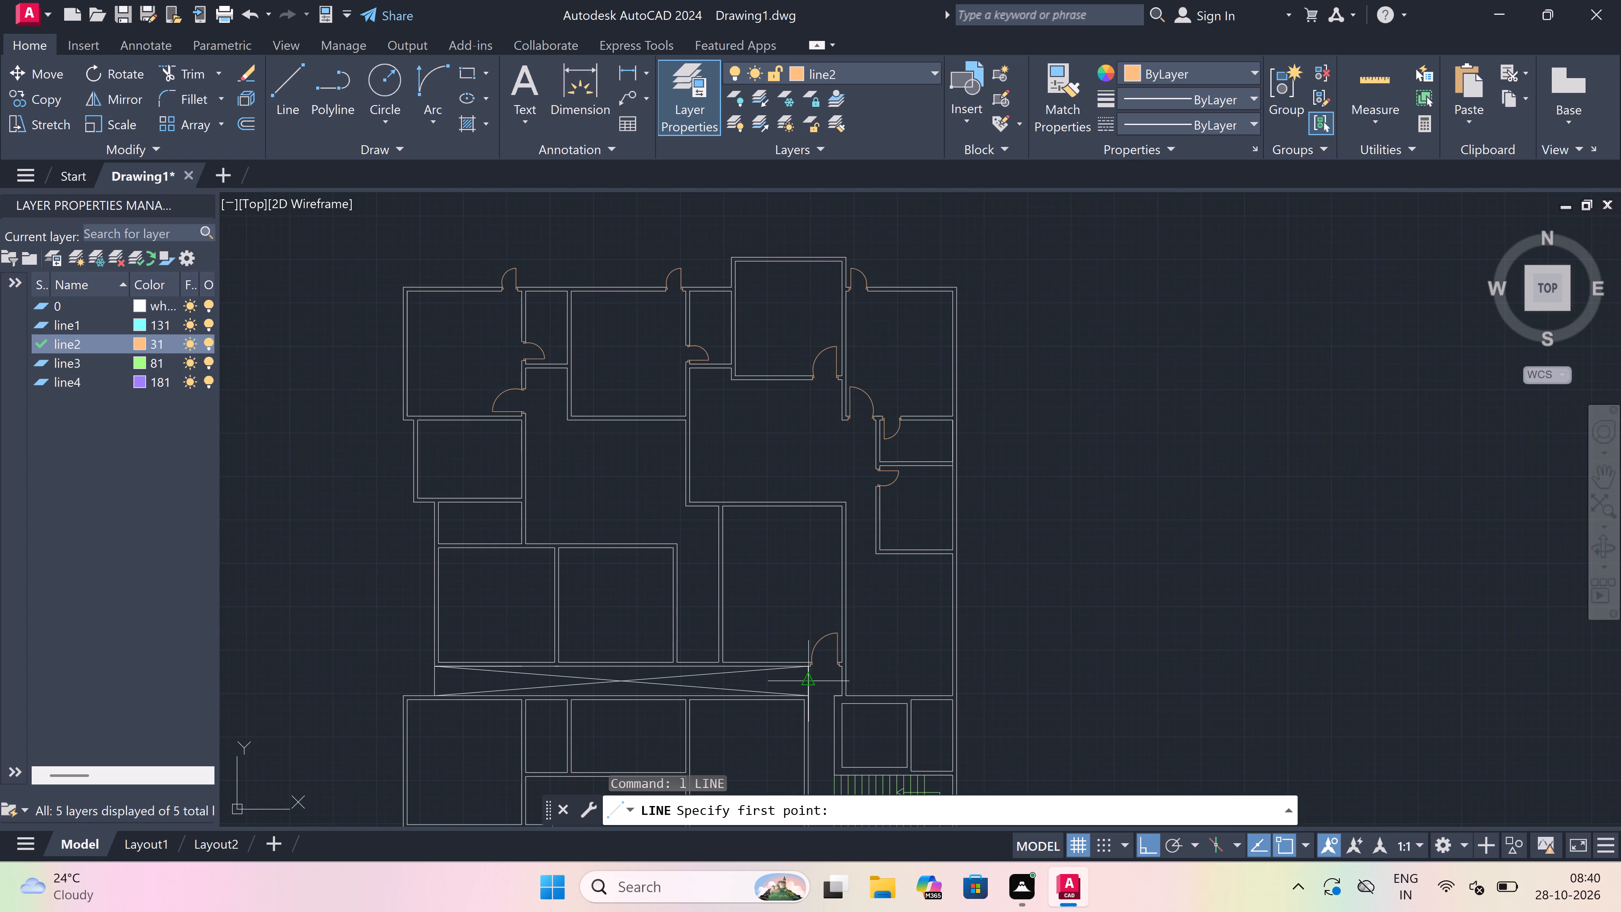
pyautogui.scroll(3, 836, 687)
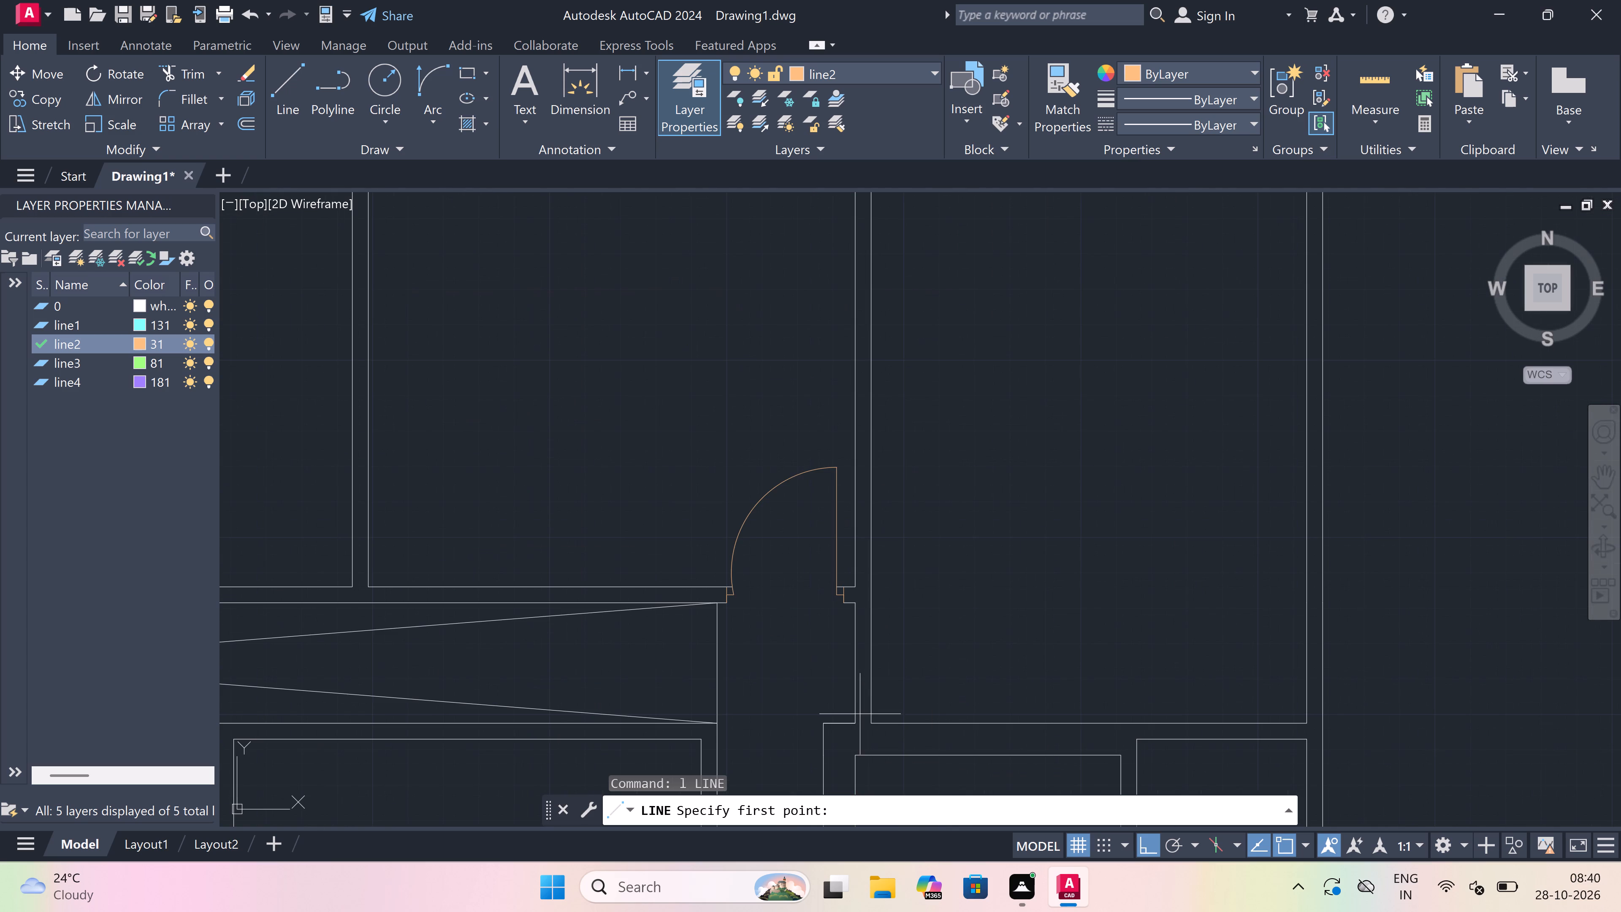
pyautogui.scroll(3, 865, 731)
pyautogui.moveTo(818, 668); pyautogui.dragTo(832, 668)
pyautogui.click(883, 668)
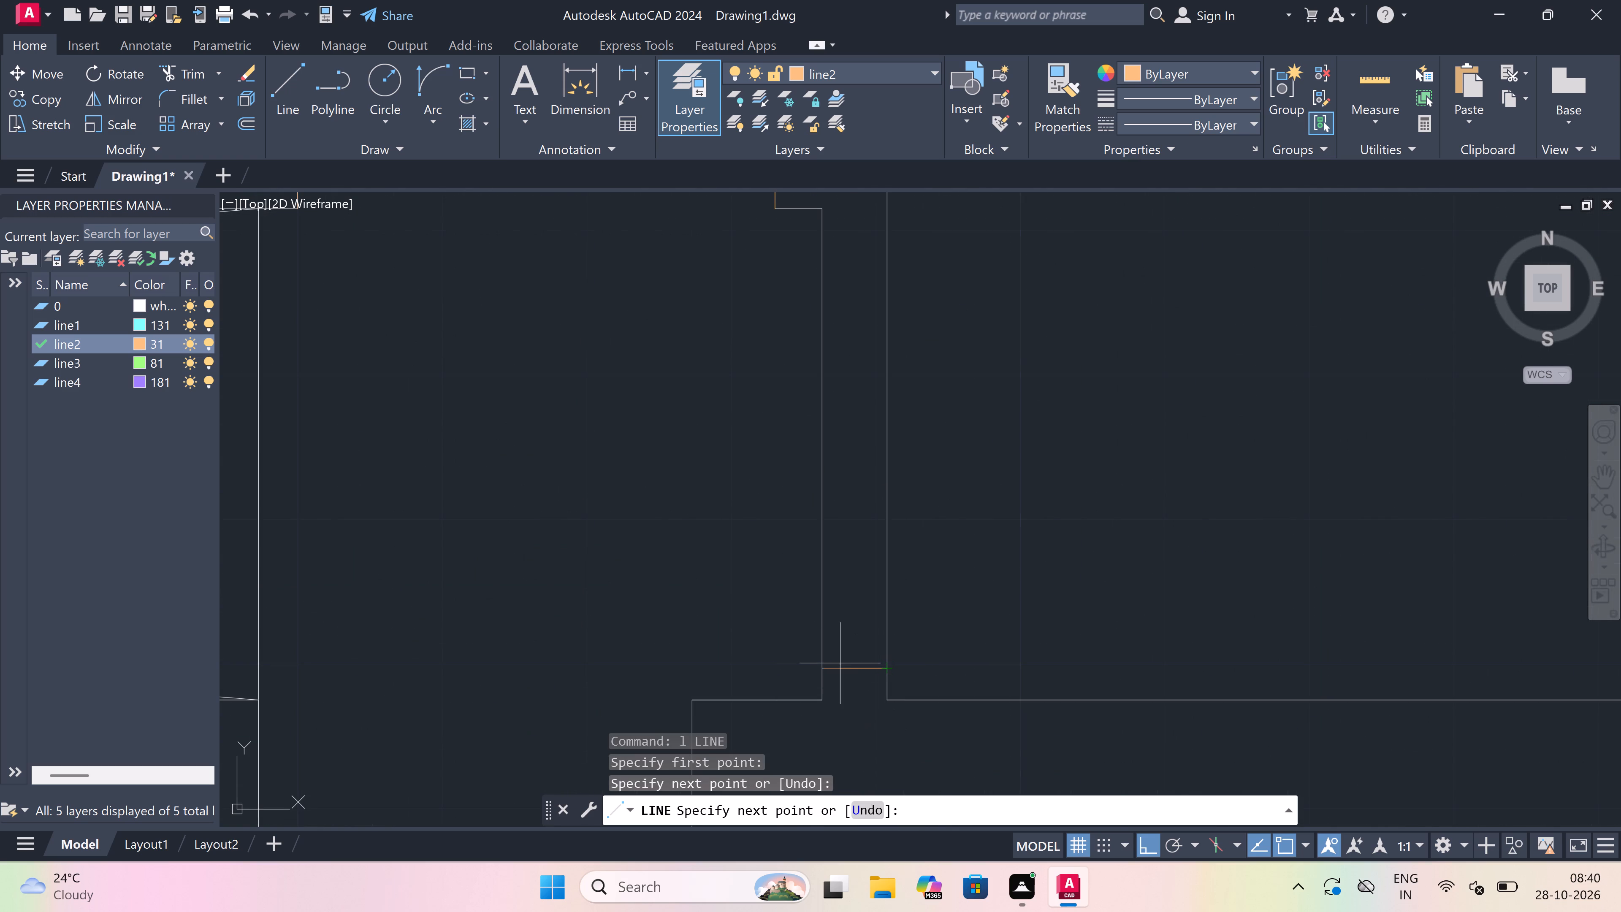
# From that jamb line's midpoint, draw a 2" northward stub and a 3' door leaf eastward into the east room.
pyautogui.moveTo(853, 663); pyautogui.dragTo(854, 584)
pyautogui.write('2"')
pyautogui.press('space')
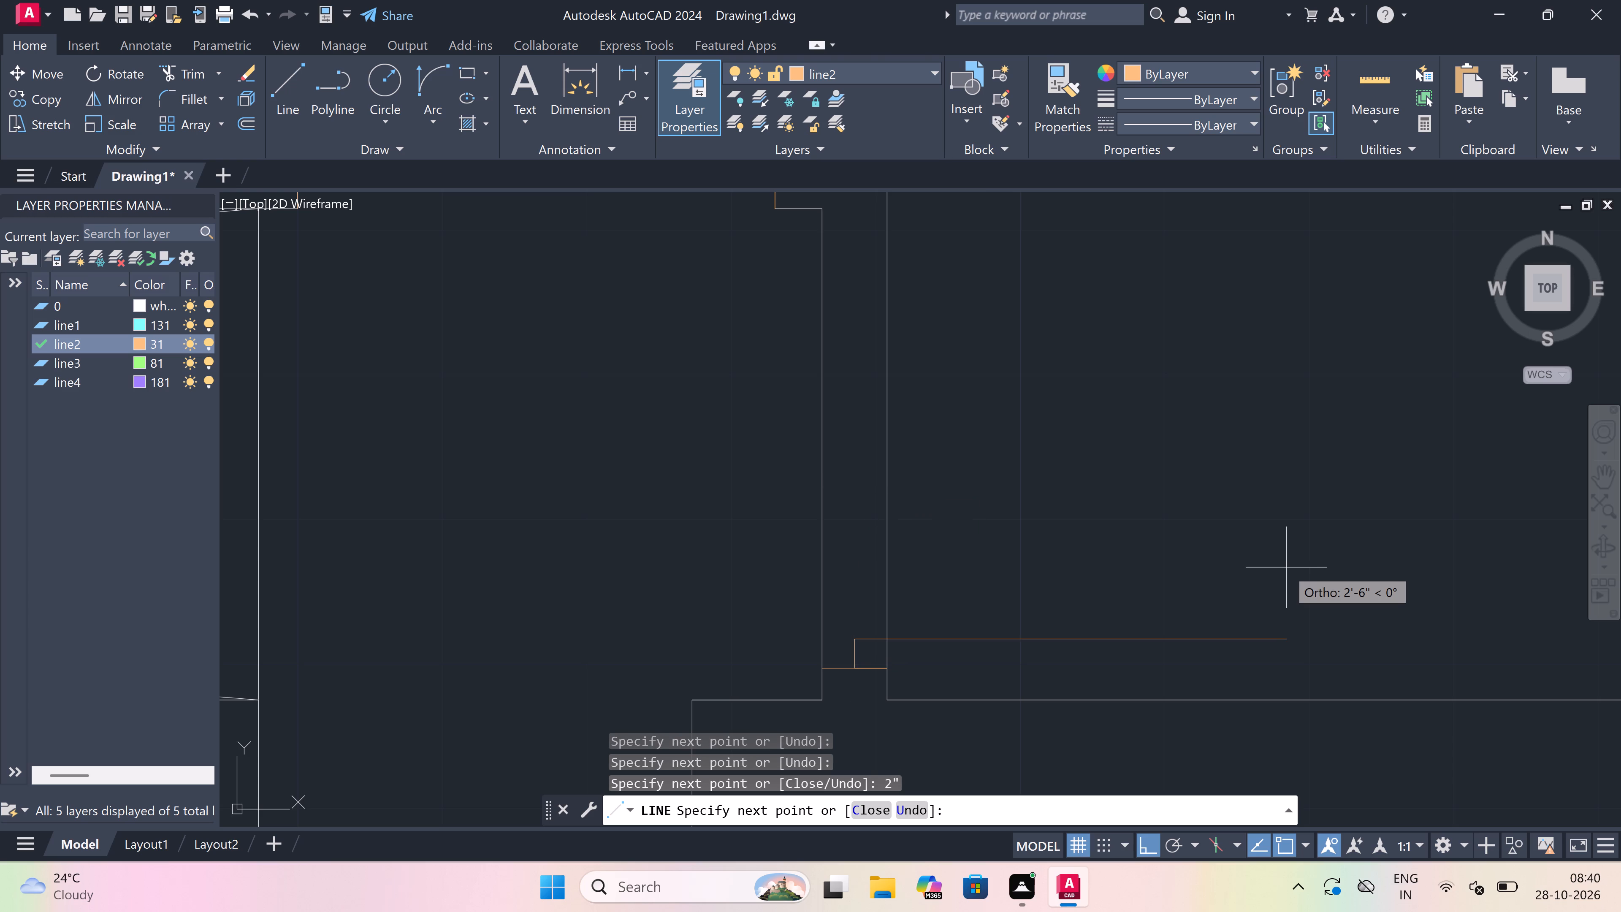
pyautogui.write("3'")
pyautogui.press('space')
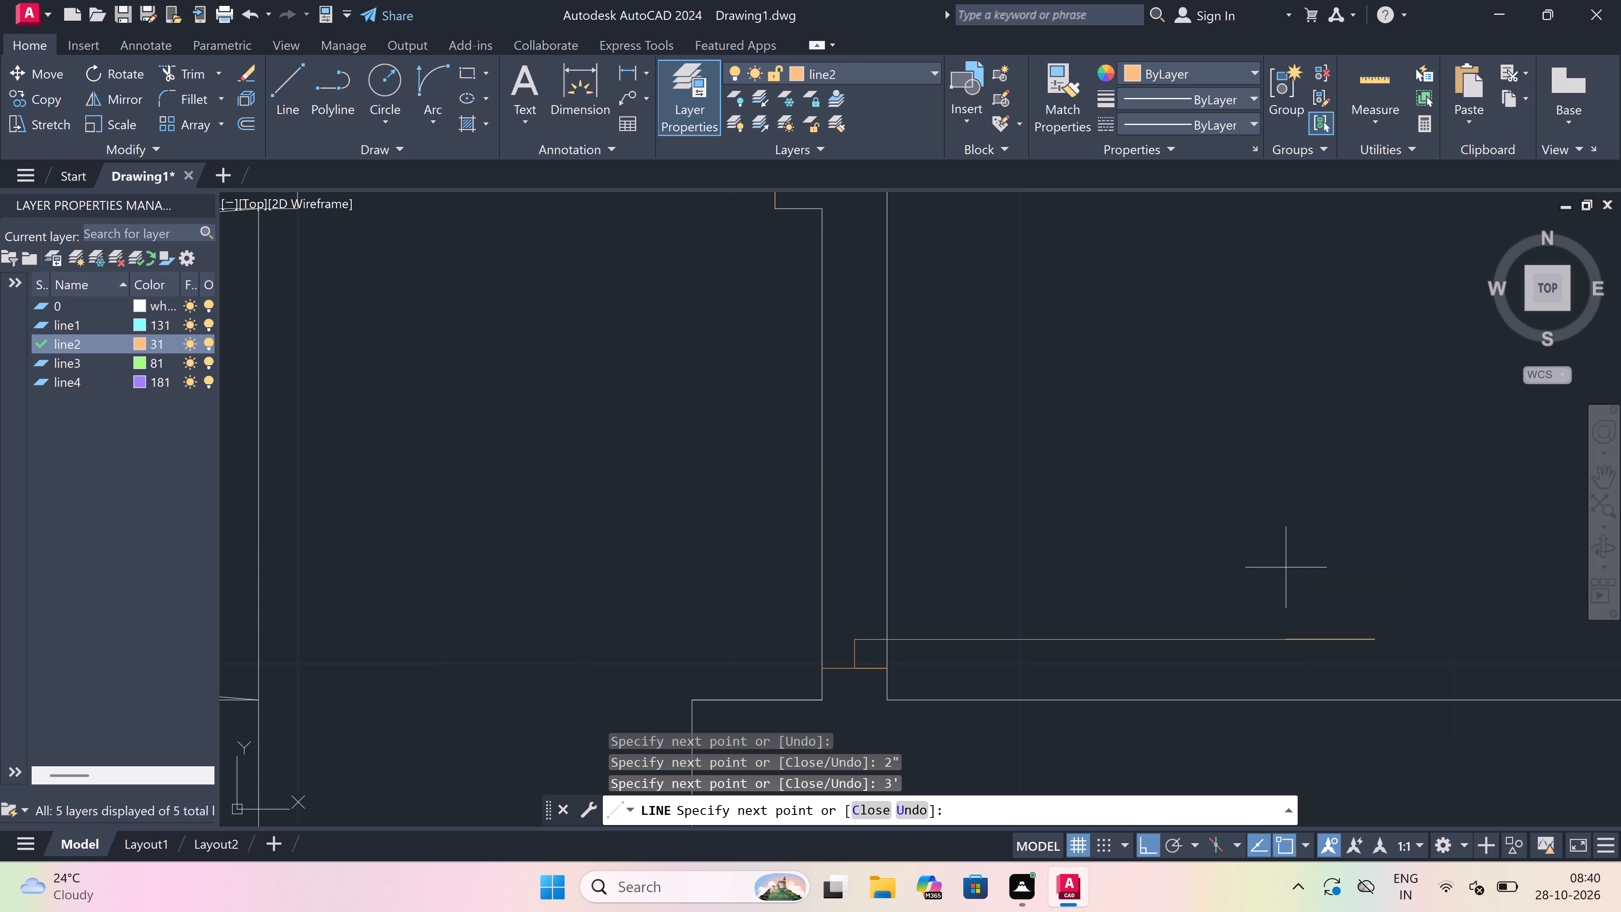
pyautogui.press('Escape')
# Draw the north jamb line across the same west wall, with a 2" southward stub from its midpoint.
pyautogui.press('space')
pyautogui.scroll(-3, 879, 587)
pyautogui.scroll(1, 862, 486)
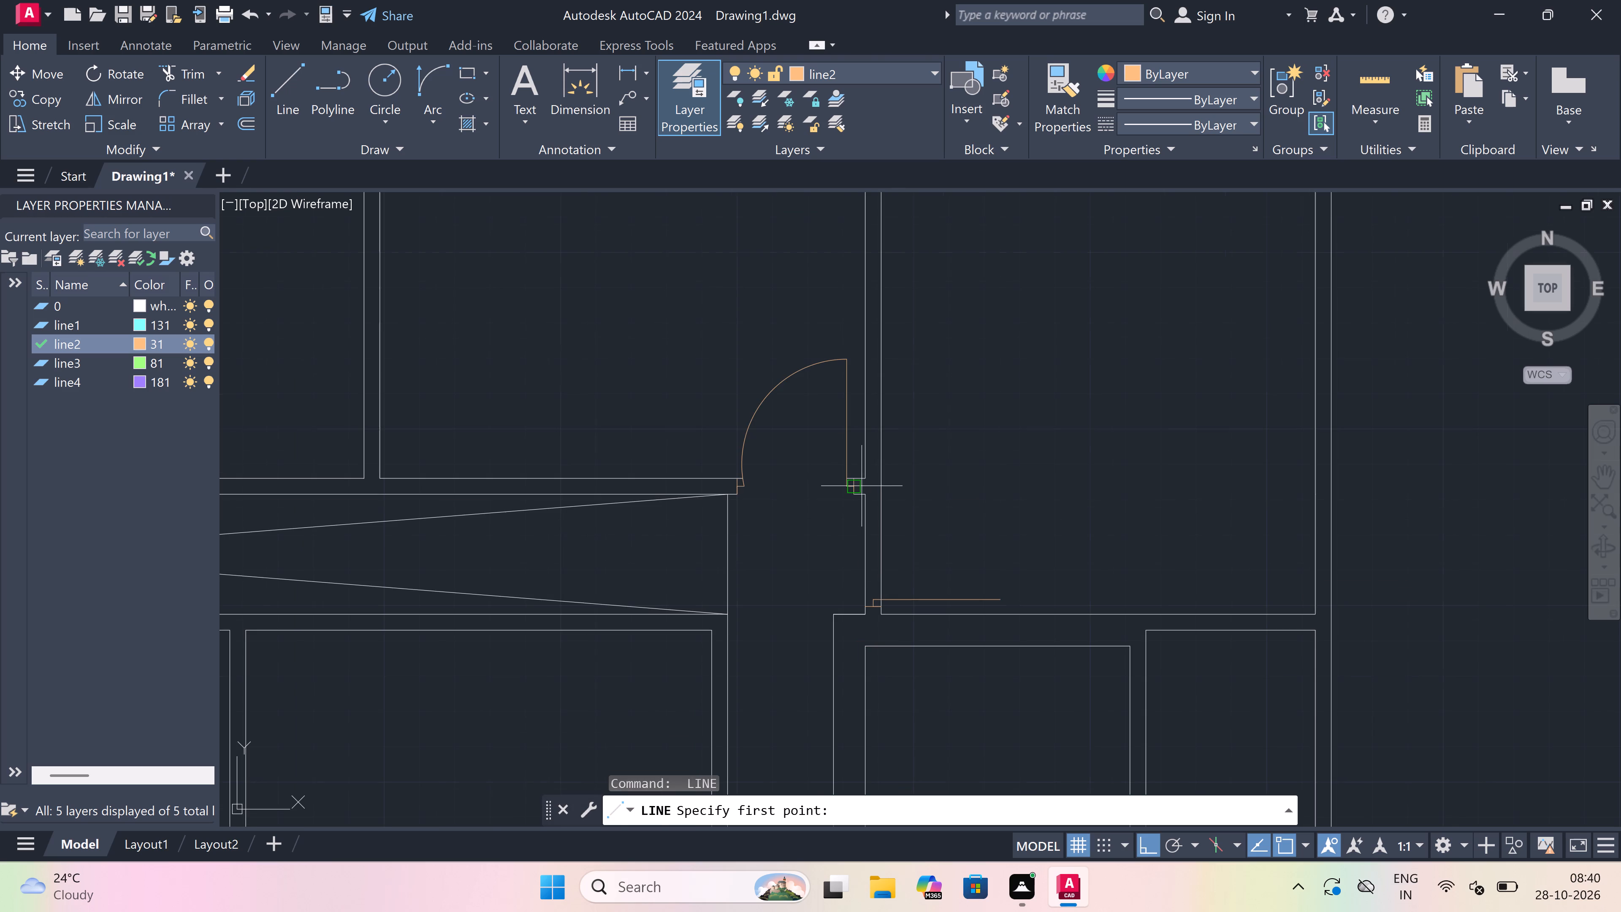
pyautogui.scroll(2, 867, 497)
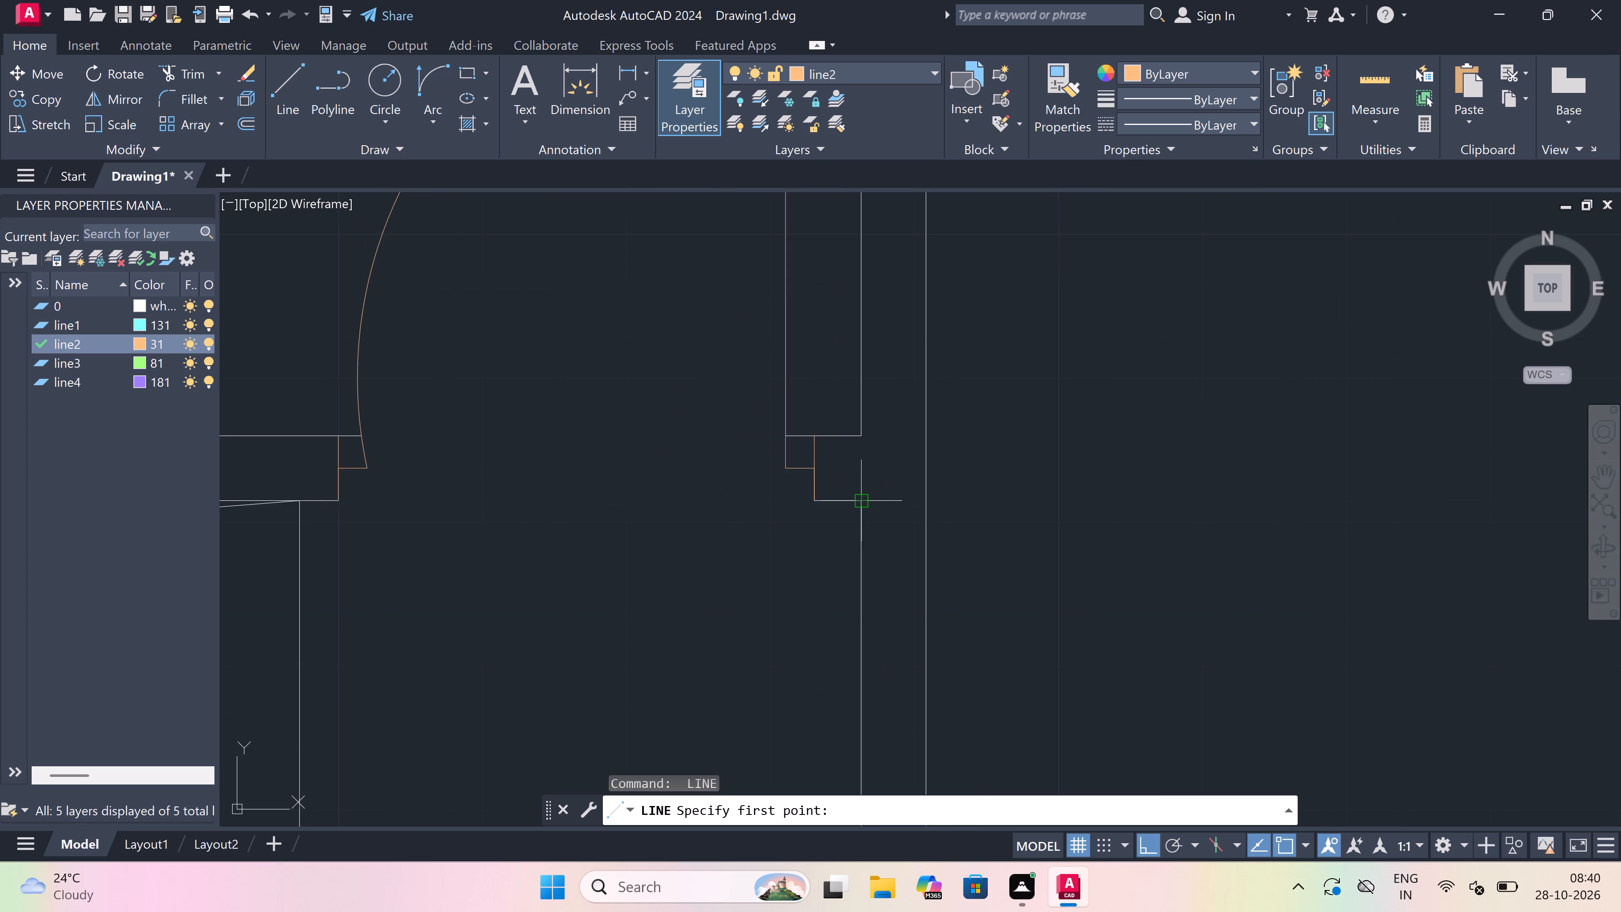
pyautogui.scroll(2, 867, 499)
pyautogui.moveTo(849, 533); pyautogui.dragTo(856, 533)
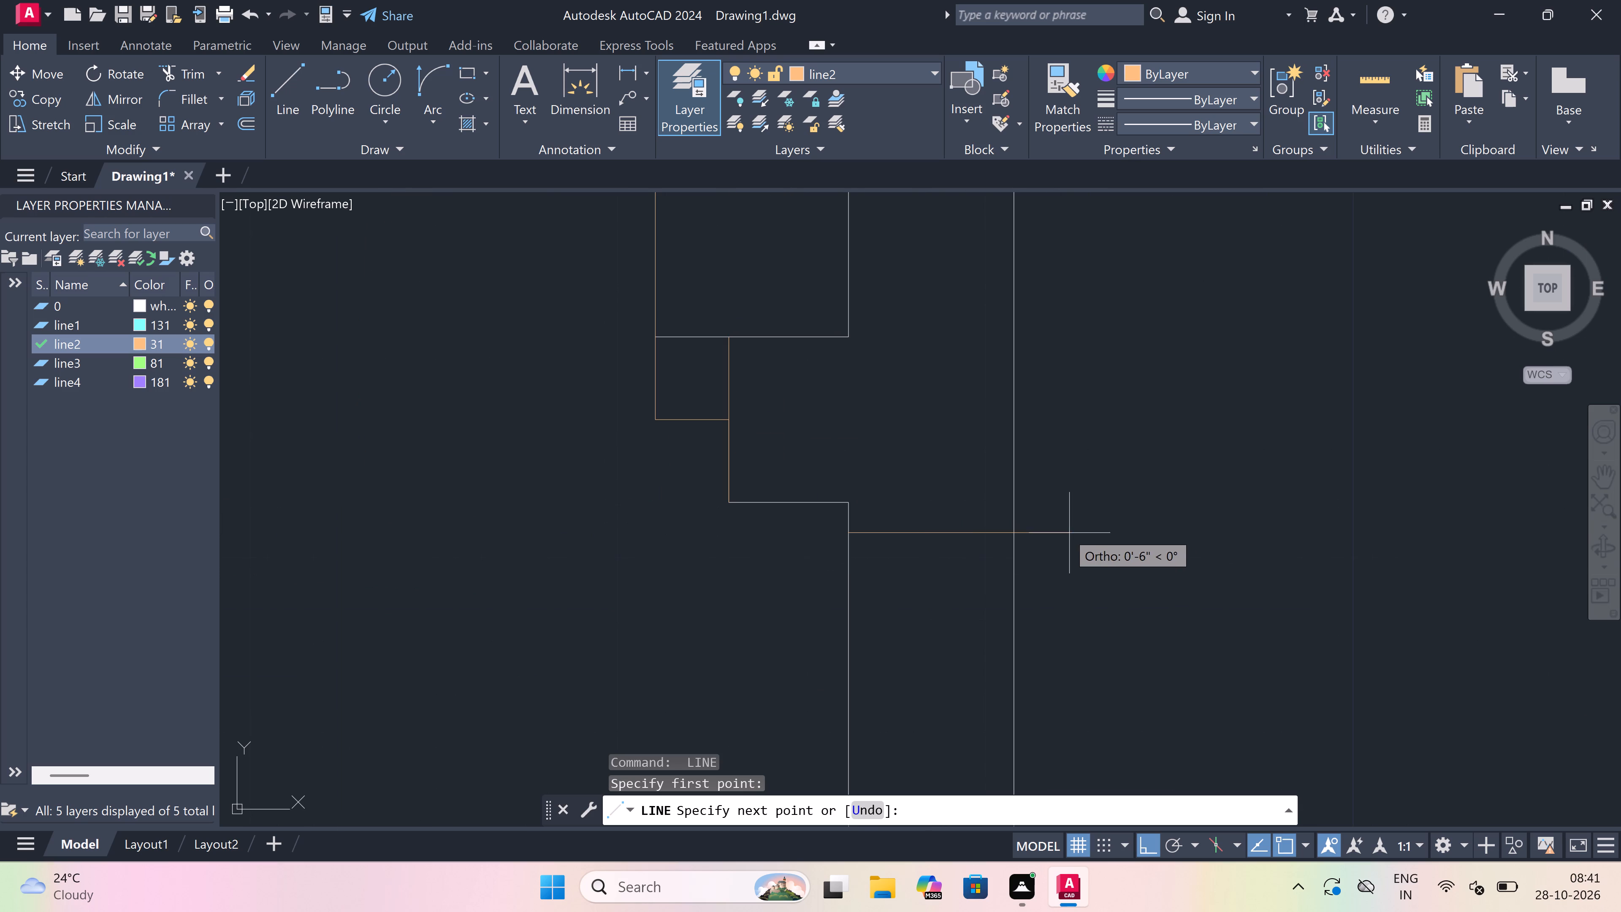
pyautogui.click(1011, 533)
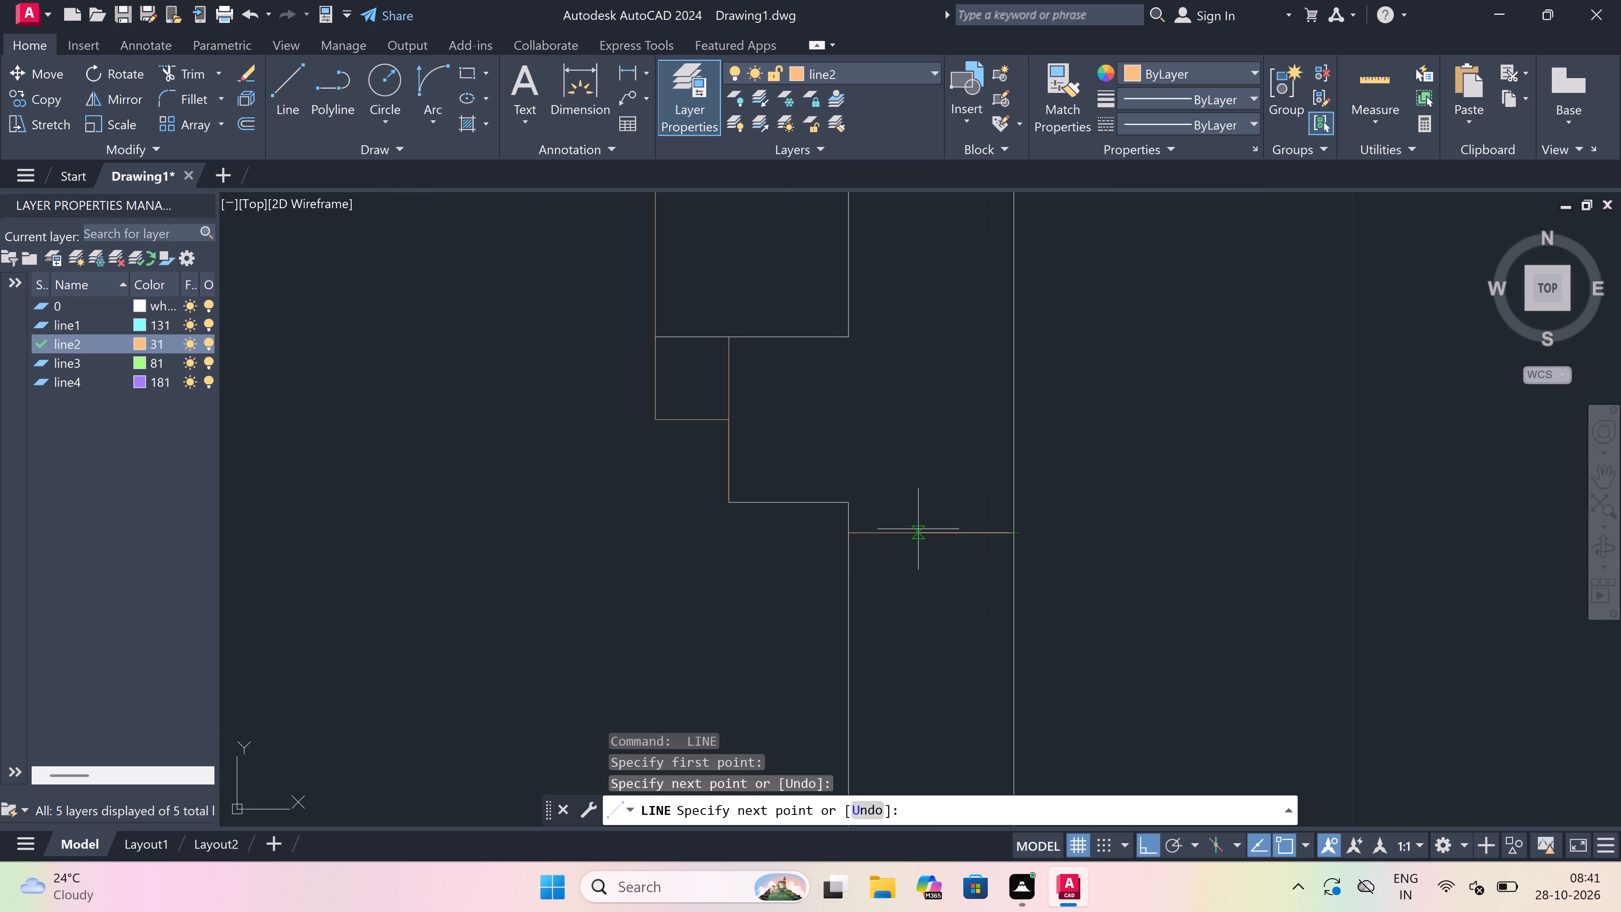
pyautogui.click(930, 529)
pyautogui.scroll(-3, 930, 529)
pyautogui.scroll(4, 931, 555)
pyautogui.write('2"')
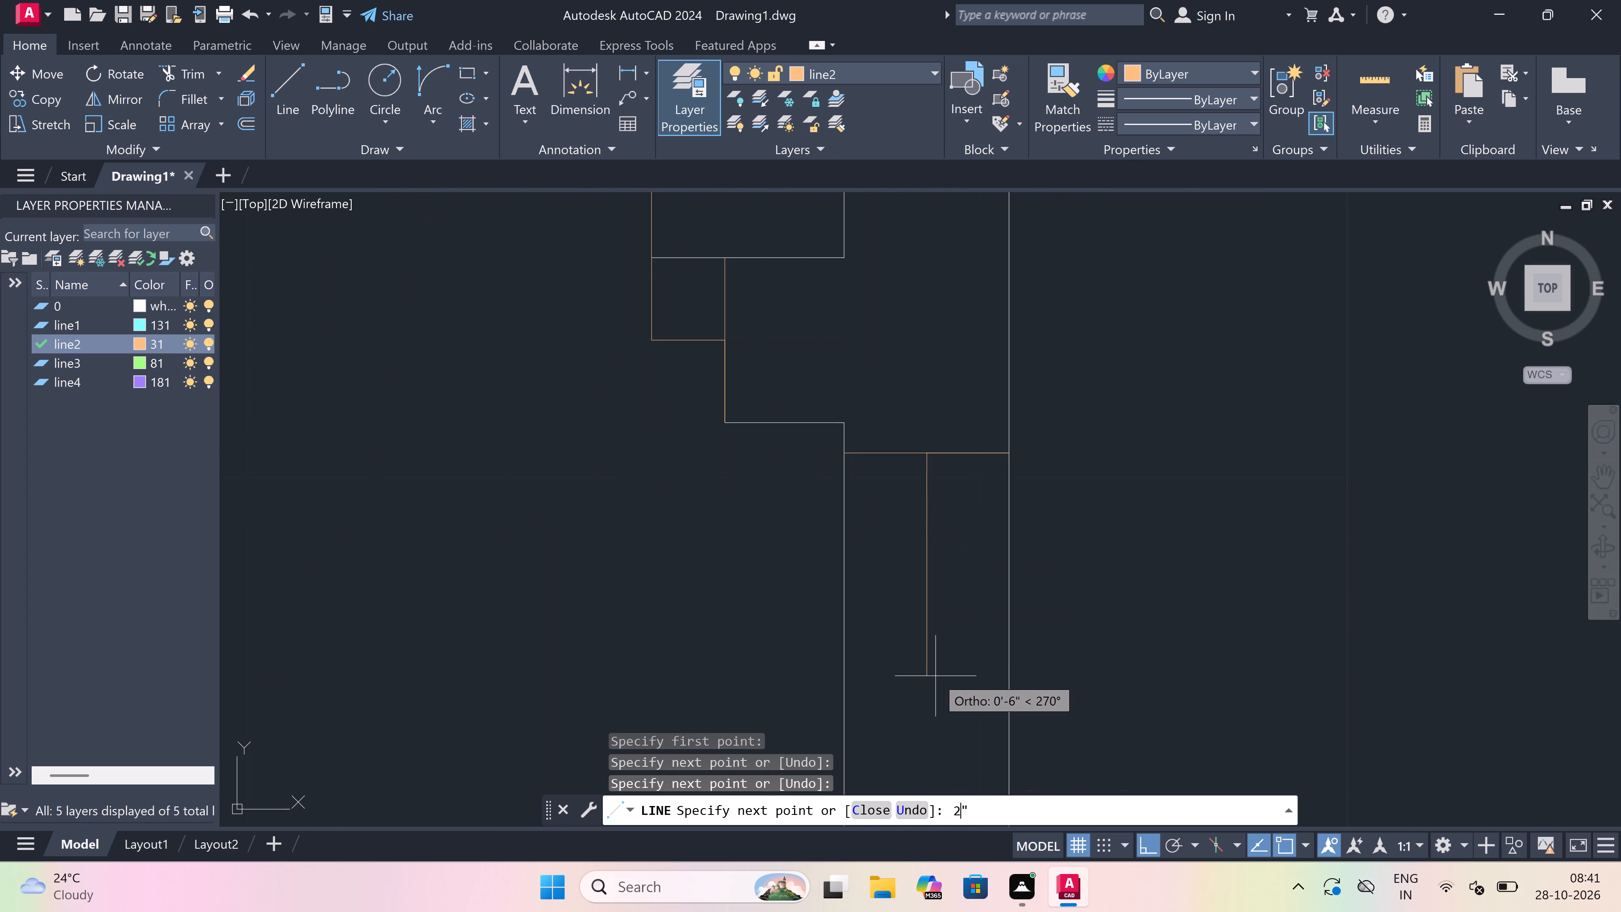
pyautogui.press('space')
pyautogui.press('Escape')
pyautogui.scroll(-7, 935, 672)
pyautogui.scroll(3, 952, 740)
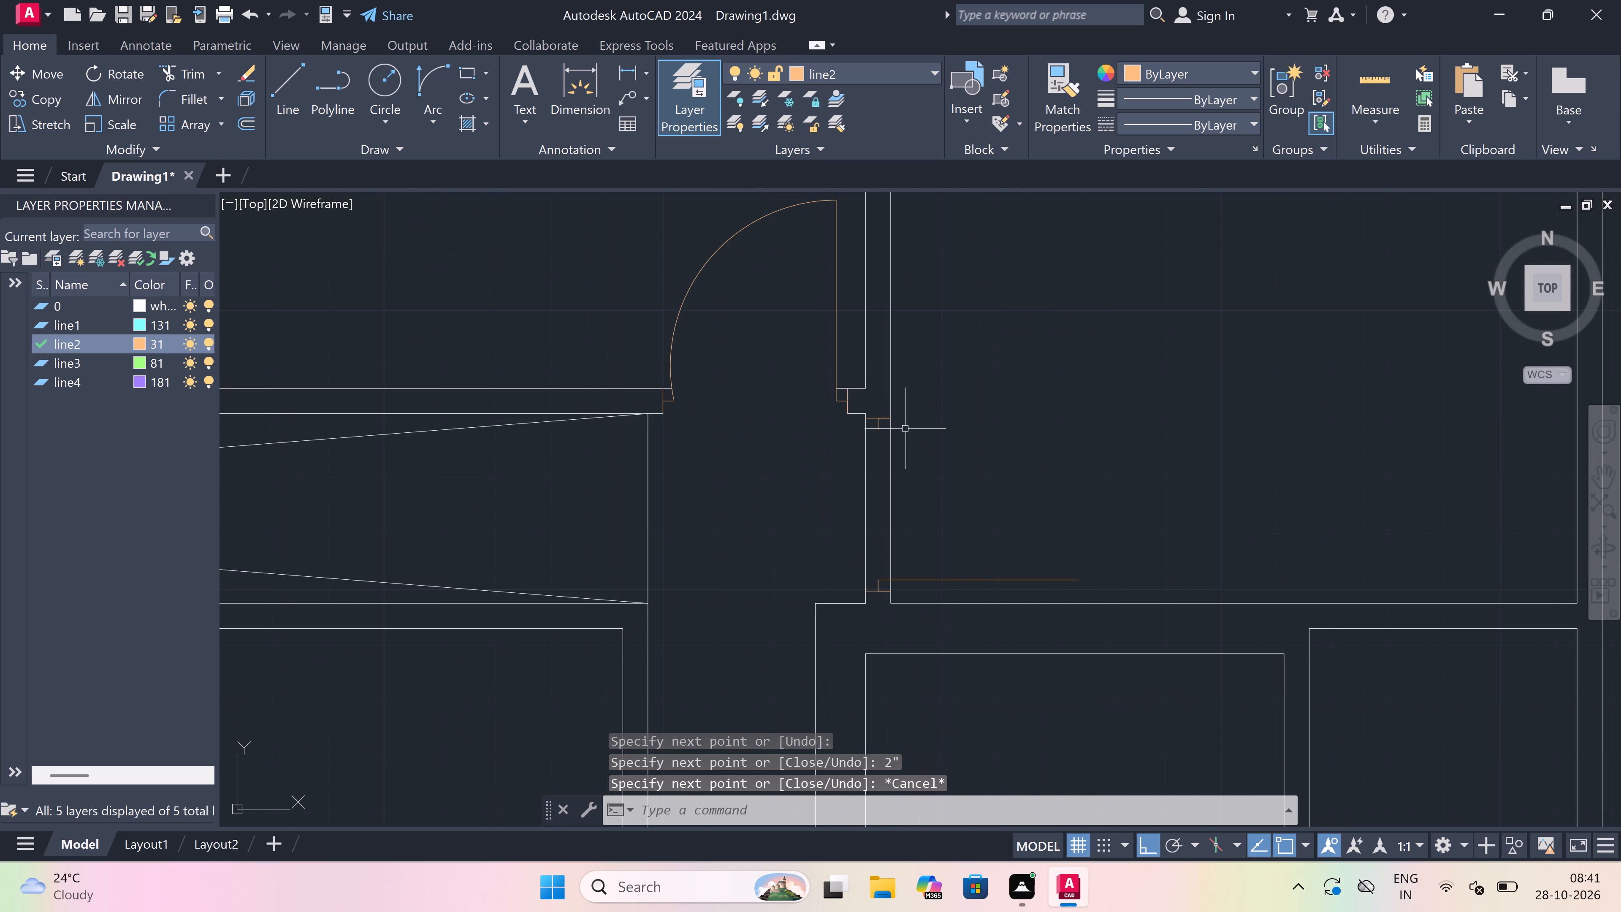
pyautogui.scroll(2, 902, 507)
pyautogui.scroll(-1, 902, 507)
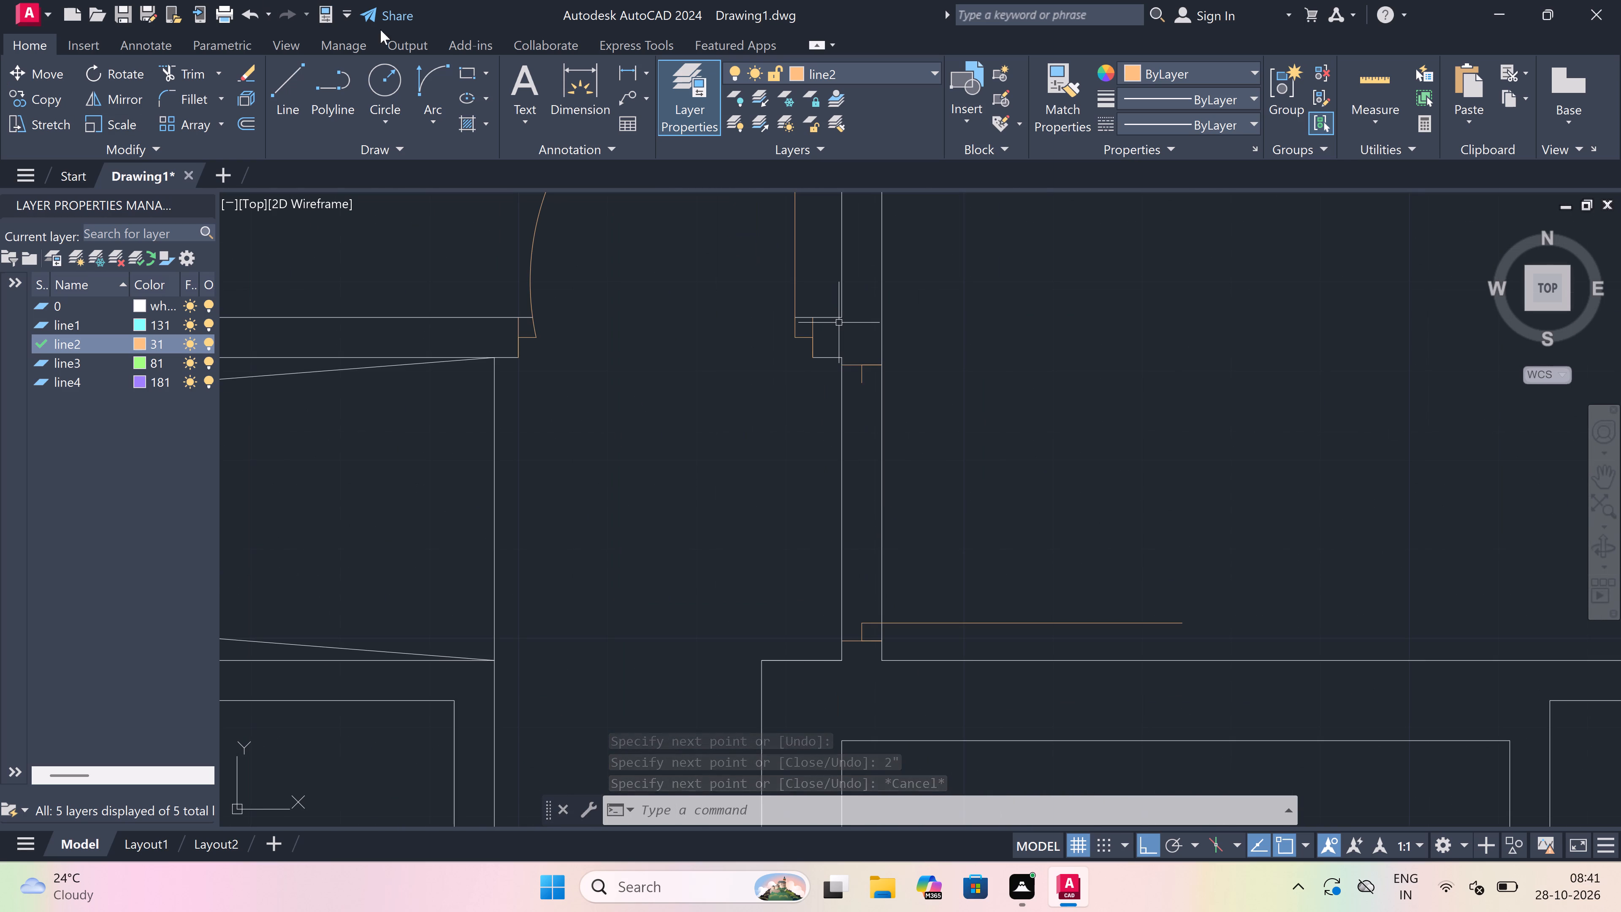
# Draw the door's swing arc from the leaf's free east end to the end of the north jamb's 2" stub.
pyautogui.click(432, 90)
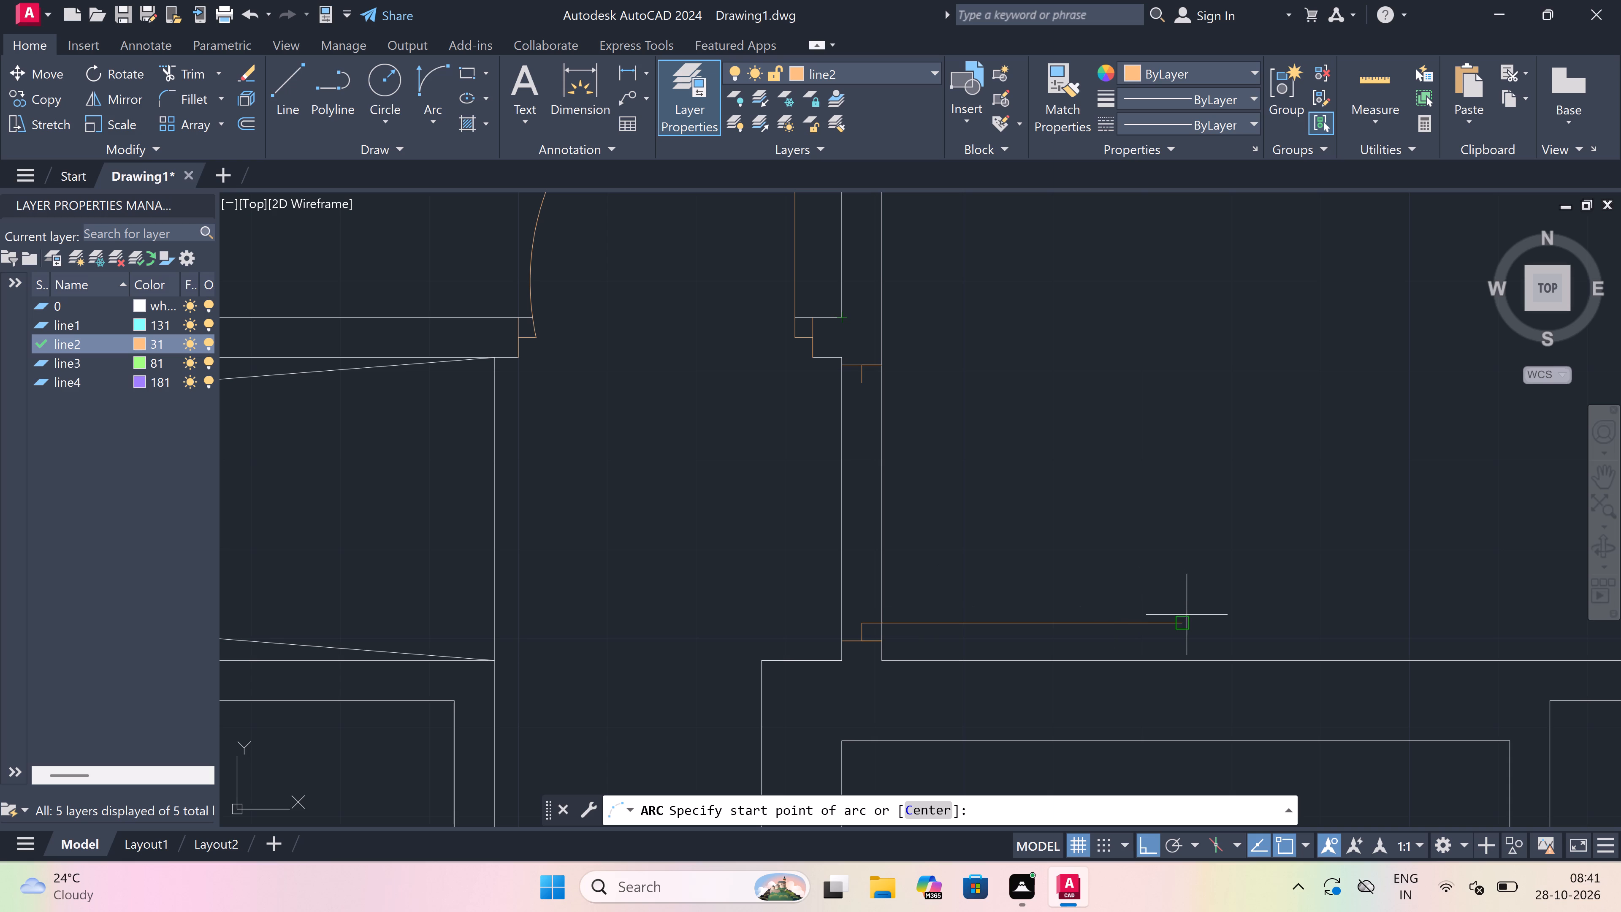
pyautogui.moveTo(1187, 619); pyautogui.dragTo(1179, 605)
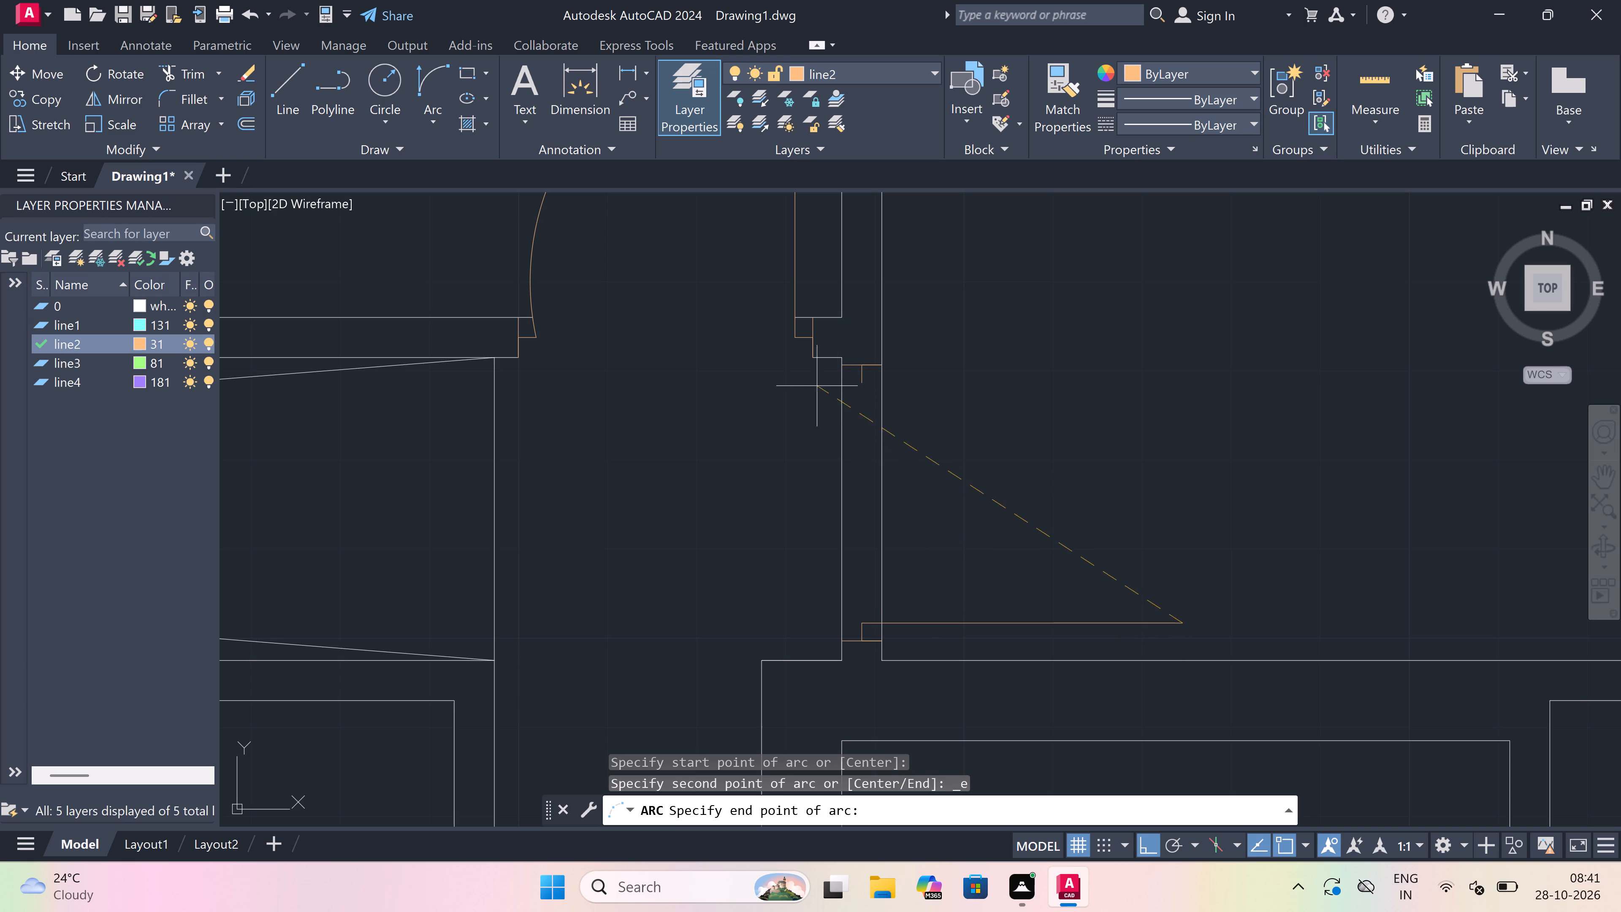
pyautogui.click(860, 384)
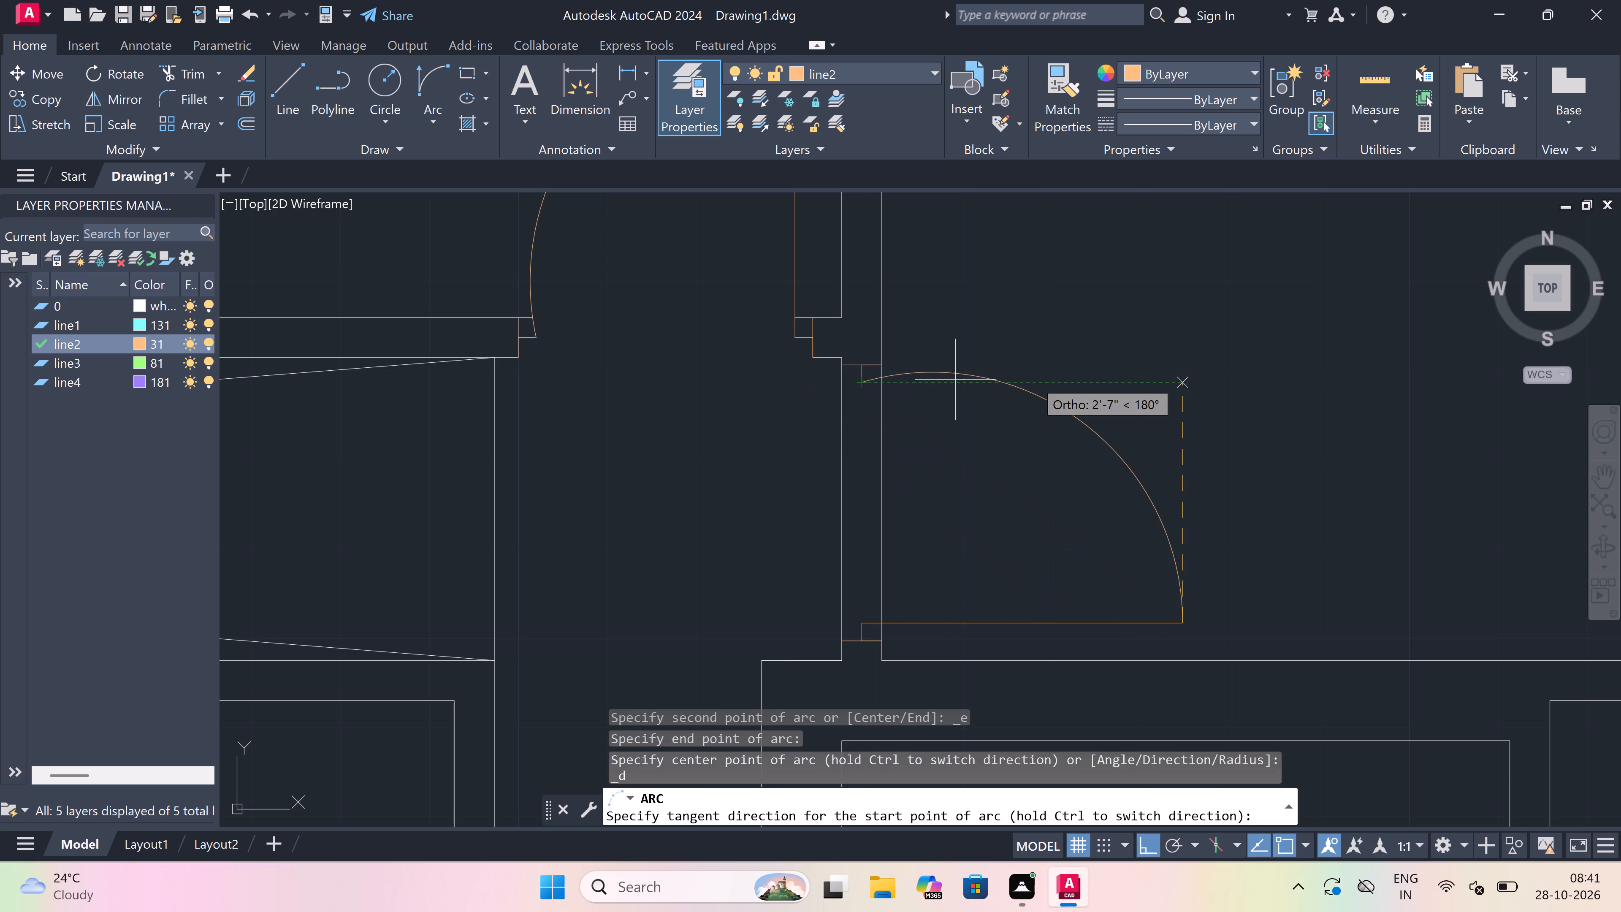
pyautogui.click(1178, 383)
# Trim both lines of the east room's west wall between the two jambs to open the doorway.
pyautogui.press('t')
pyautogui.press('r')
pyautogui.press('space')
pyautogui.click(916, 517)
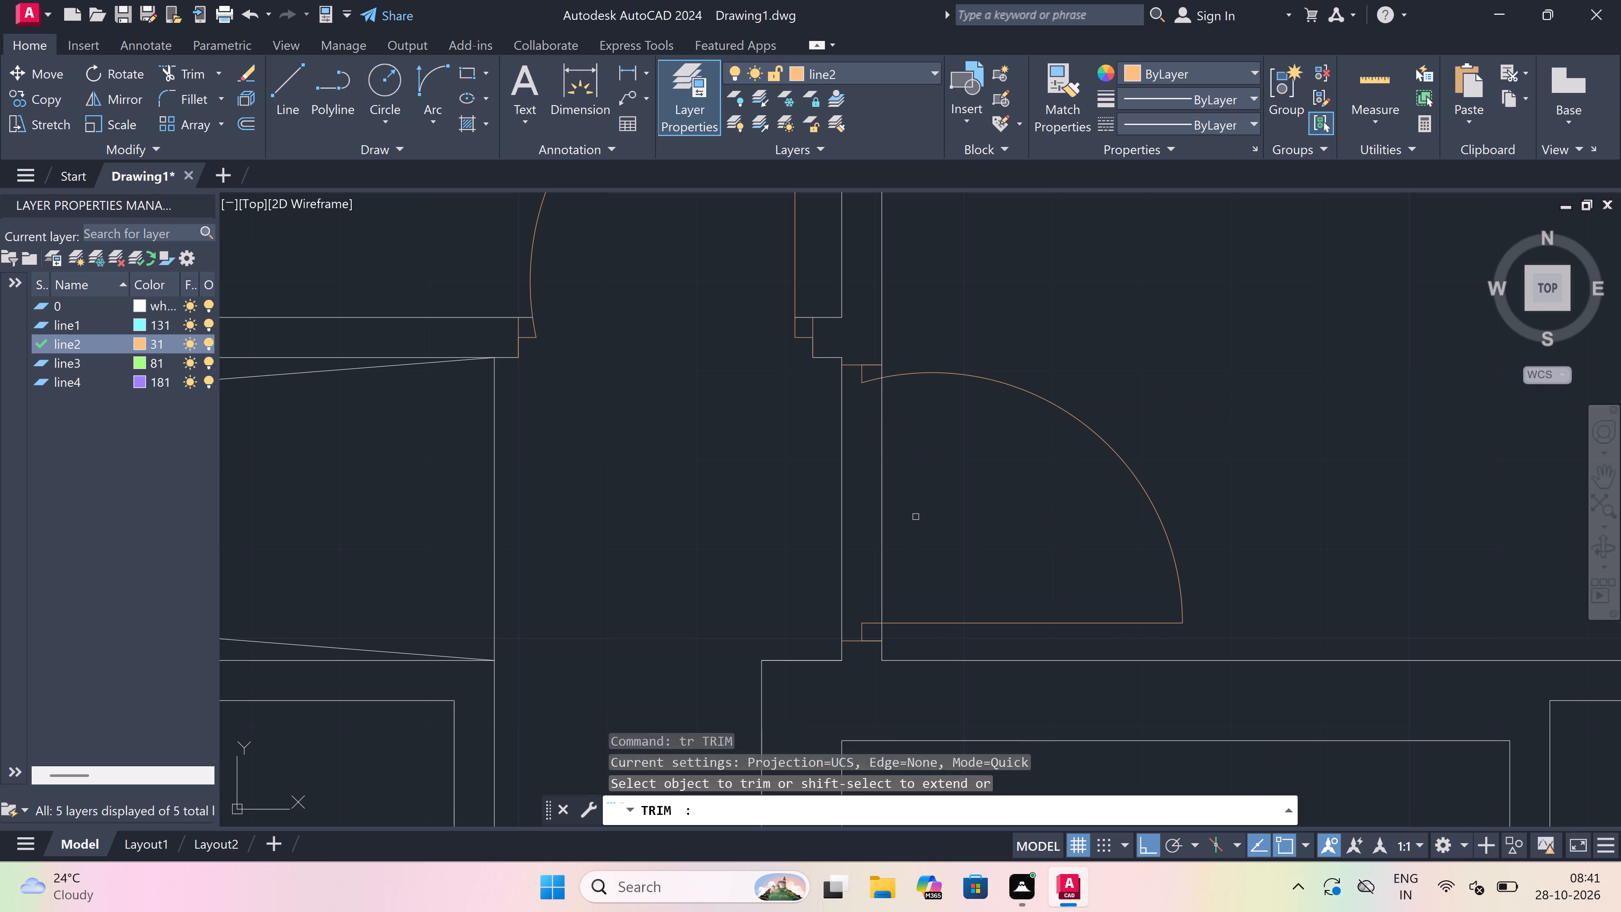
pyautogui.click(716, 533)
pyautogui.press('Escape')
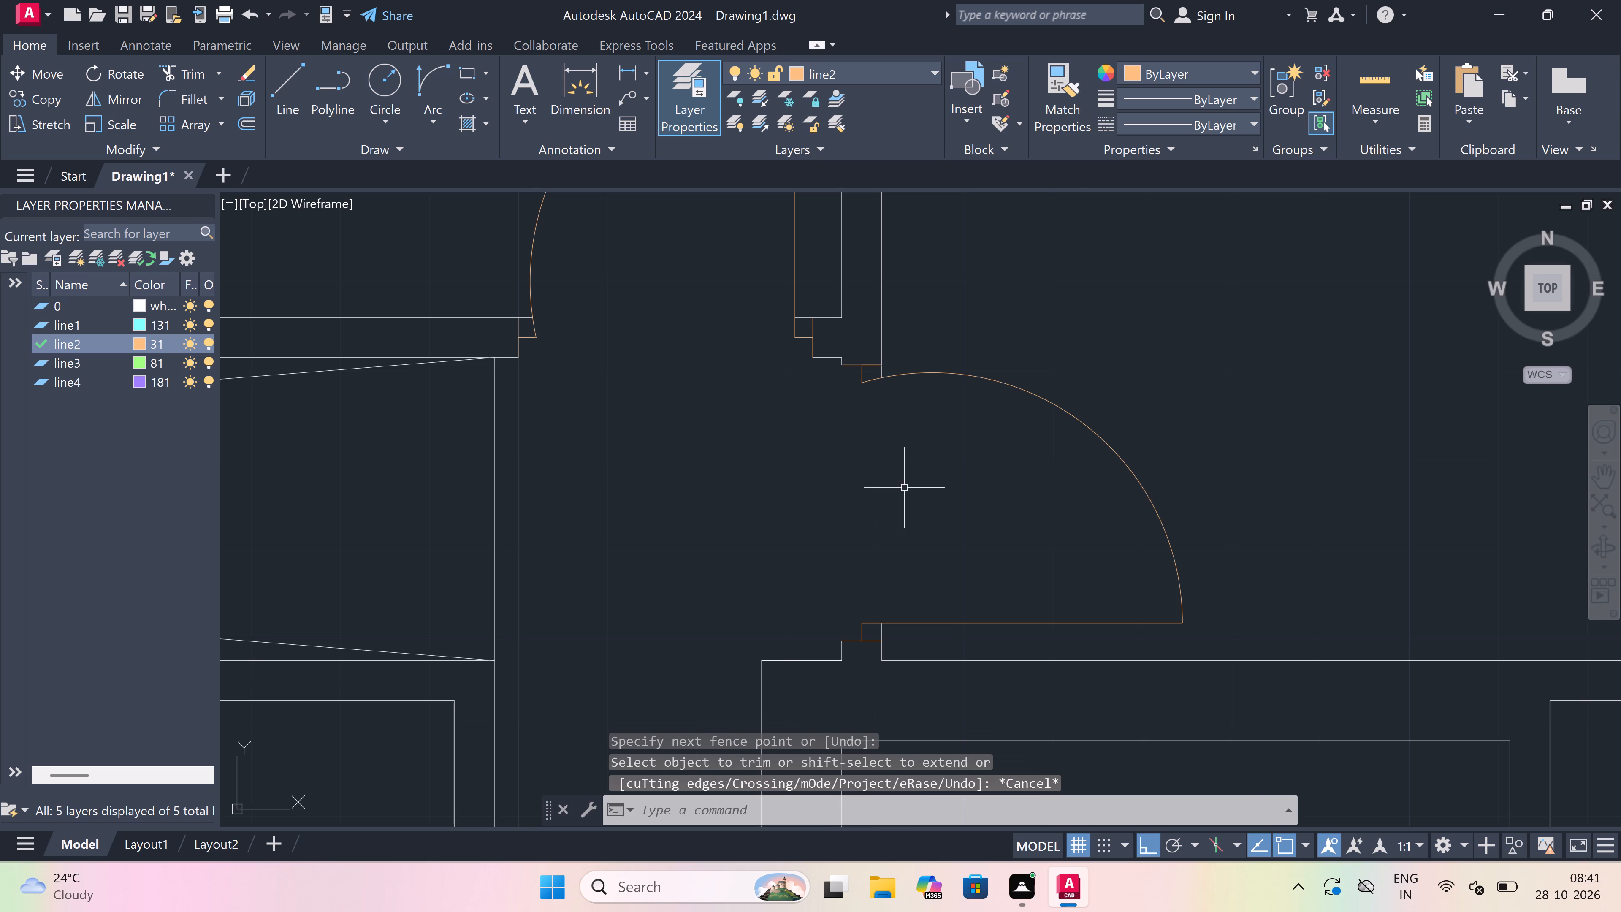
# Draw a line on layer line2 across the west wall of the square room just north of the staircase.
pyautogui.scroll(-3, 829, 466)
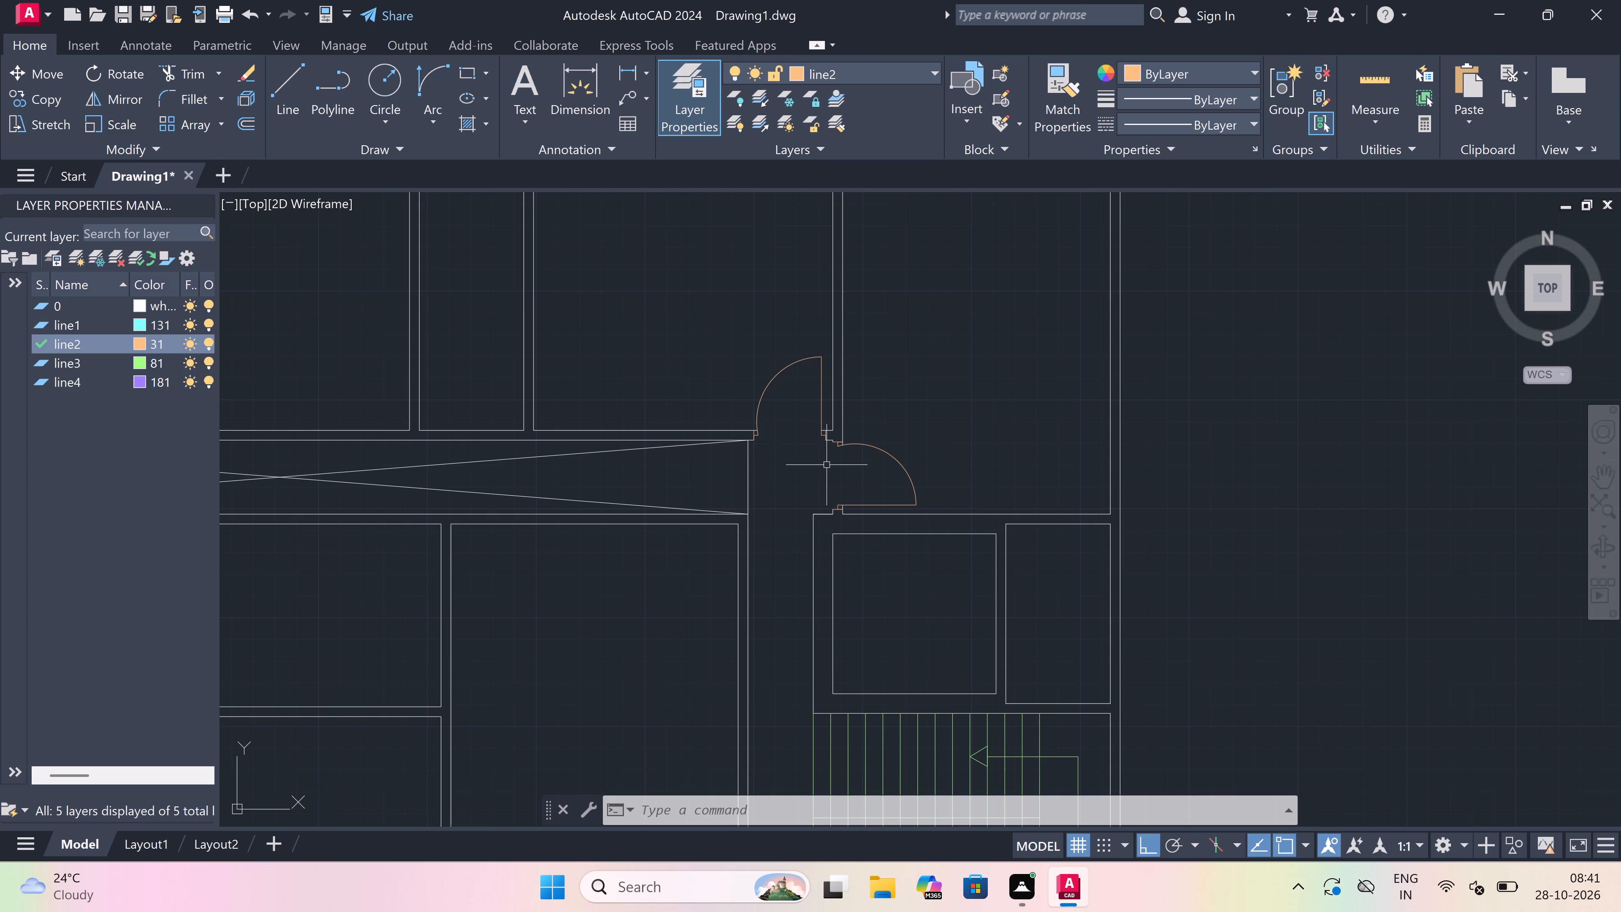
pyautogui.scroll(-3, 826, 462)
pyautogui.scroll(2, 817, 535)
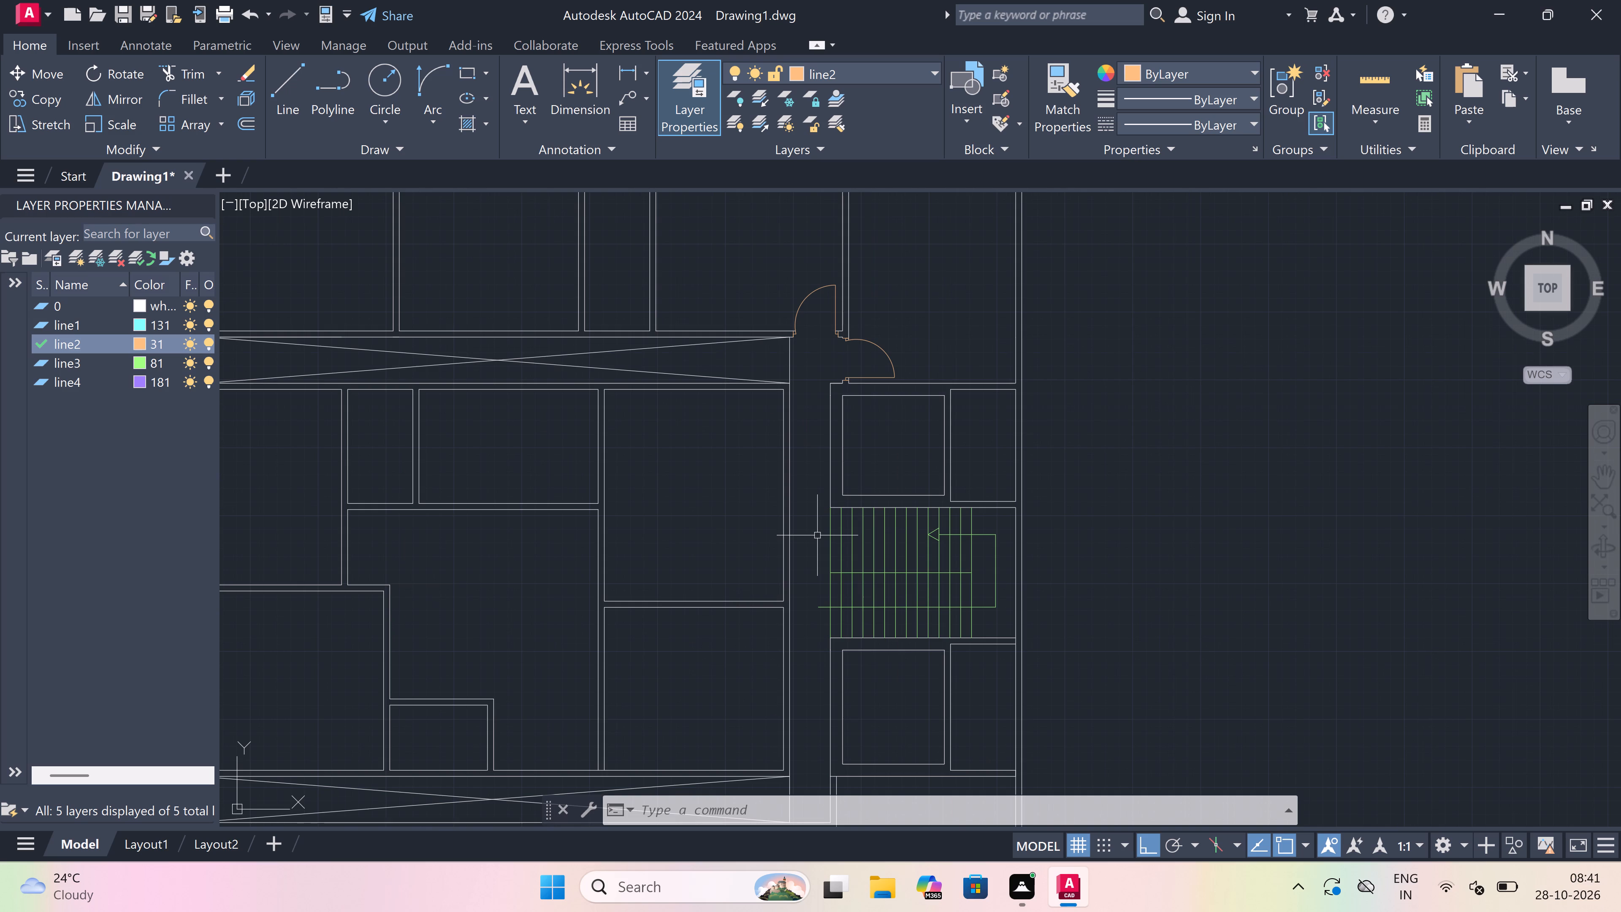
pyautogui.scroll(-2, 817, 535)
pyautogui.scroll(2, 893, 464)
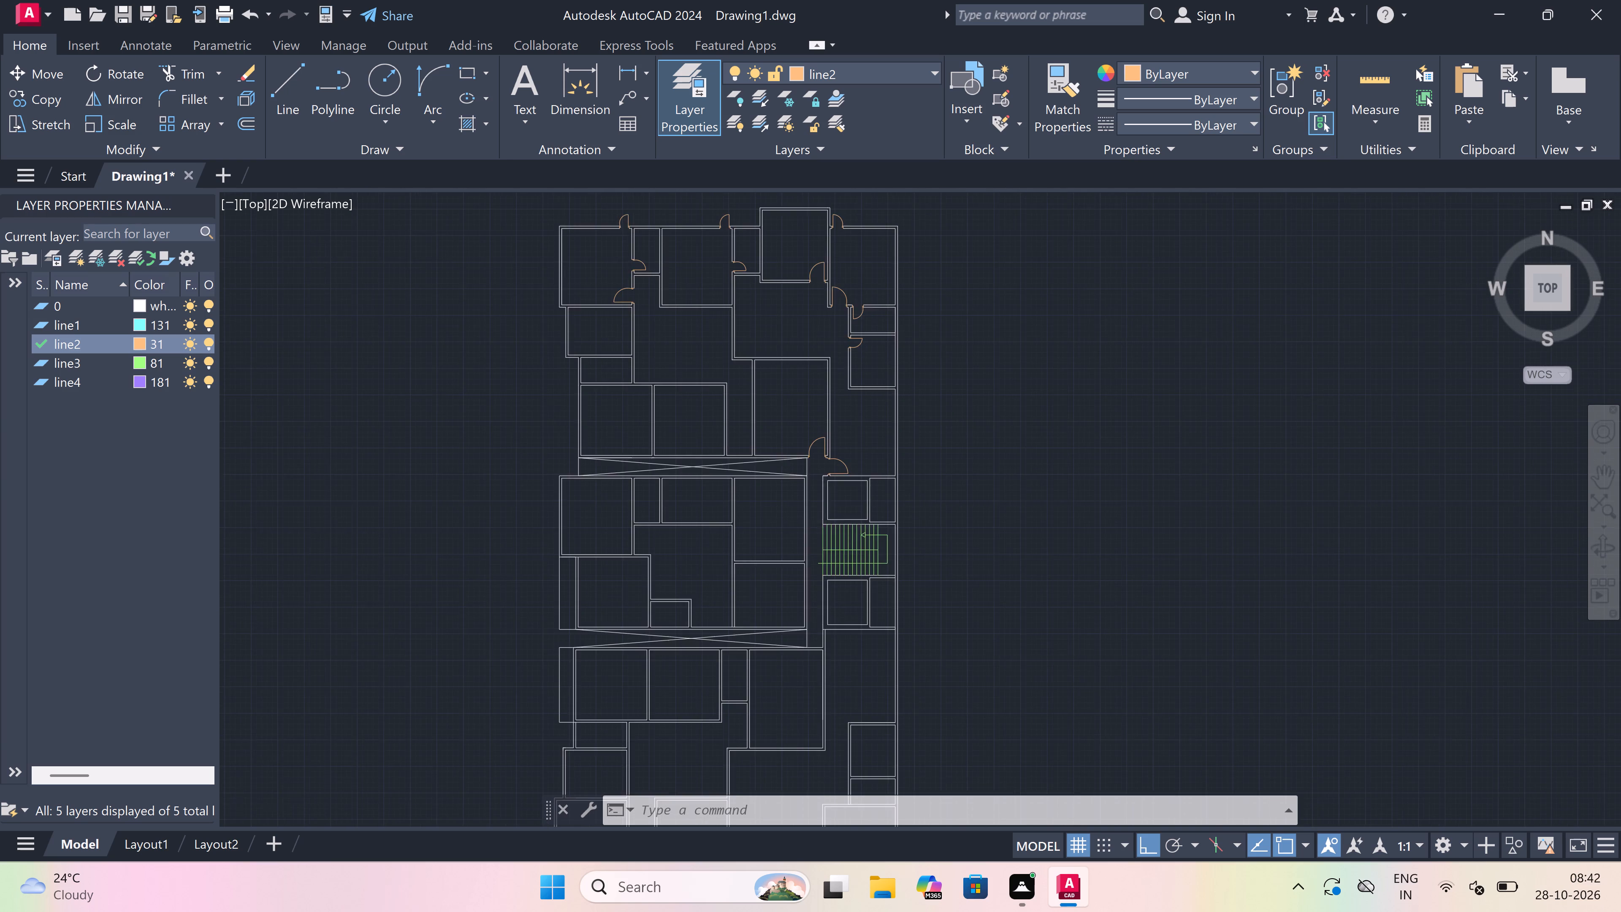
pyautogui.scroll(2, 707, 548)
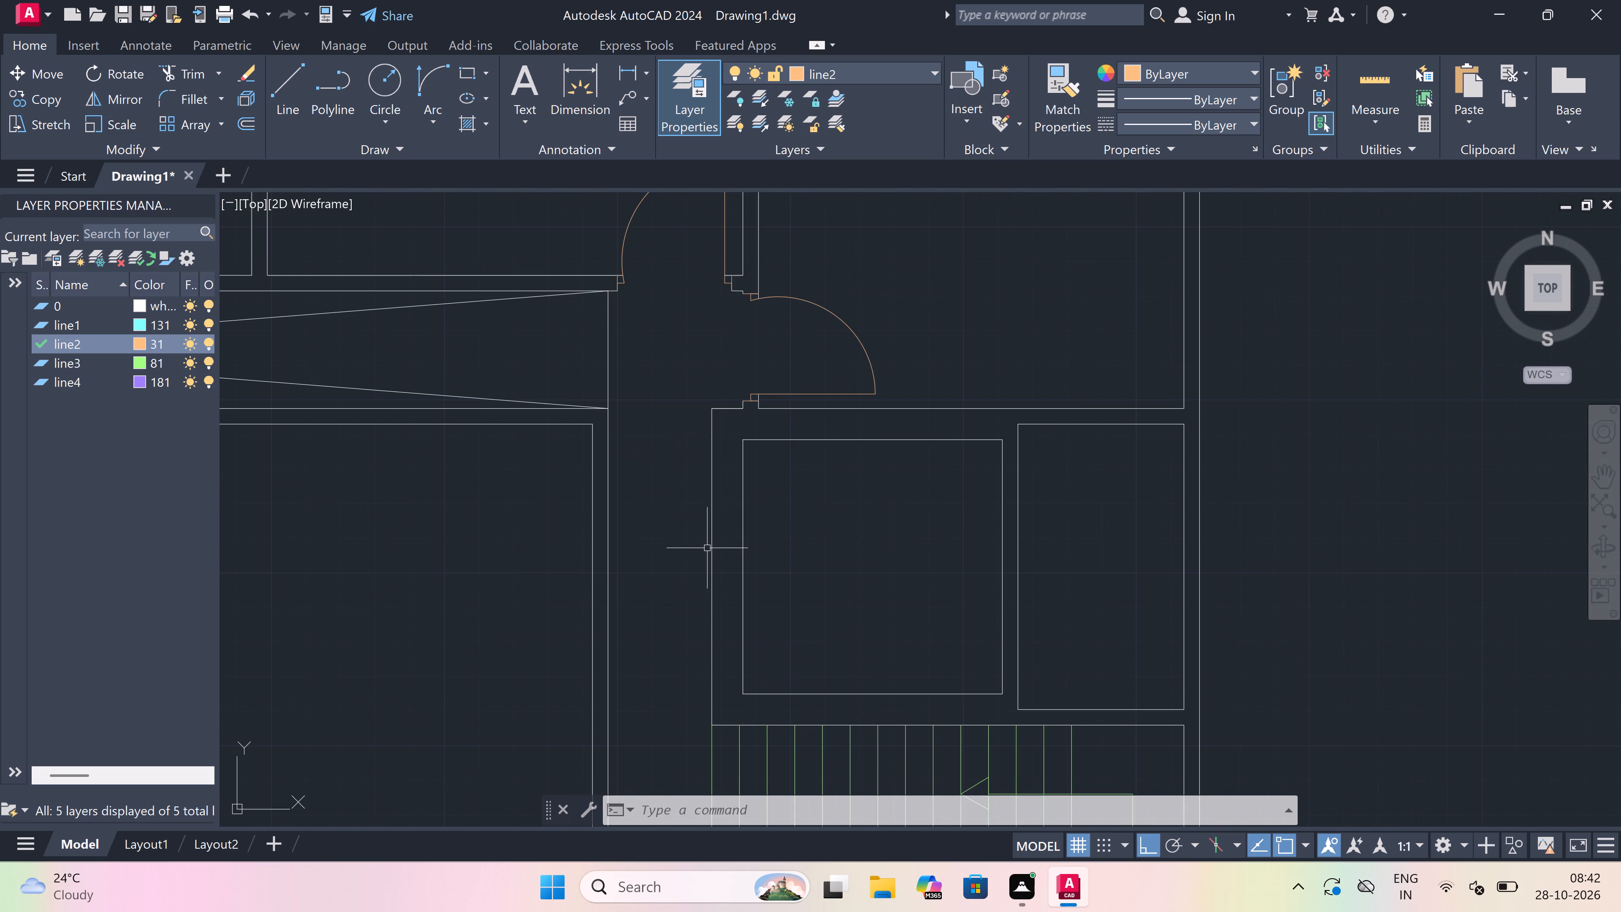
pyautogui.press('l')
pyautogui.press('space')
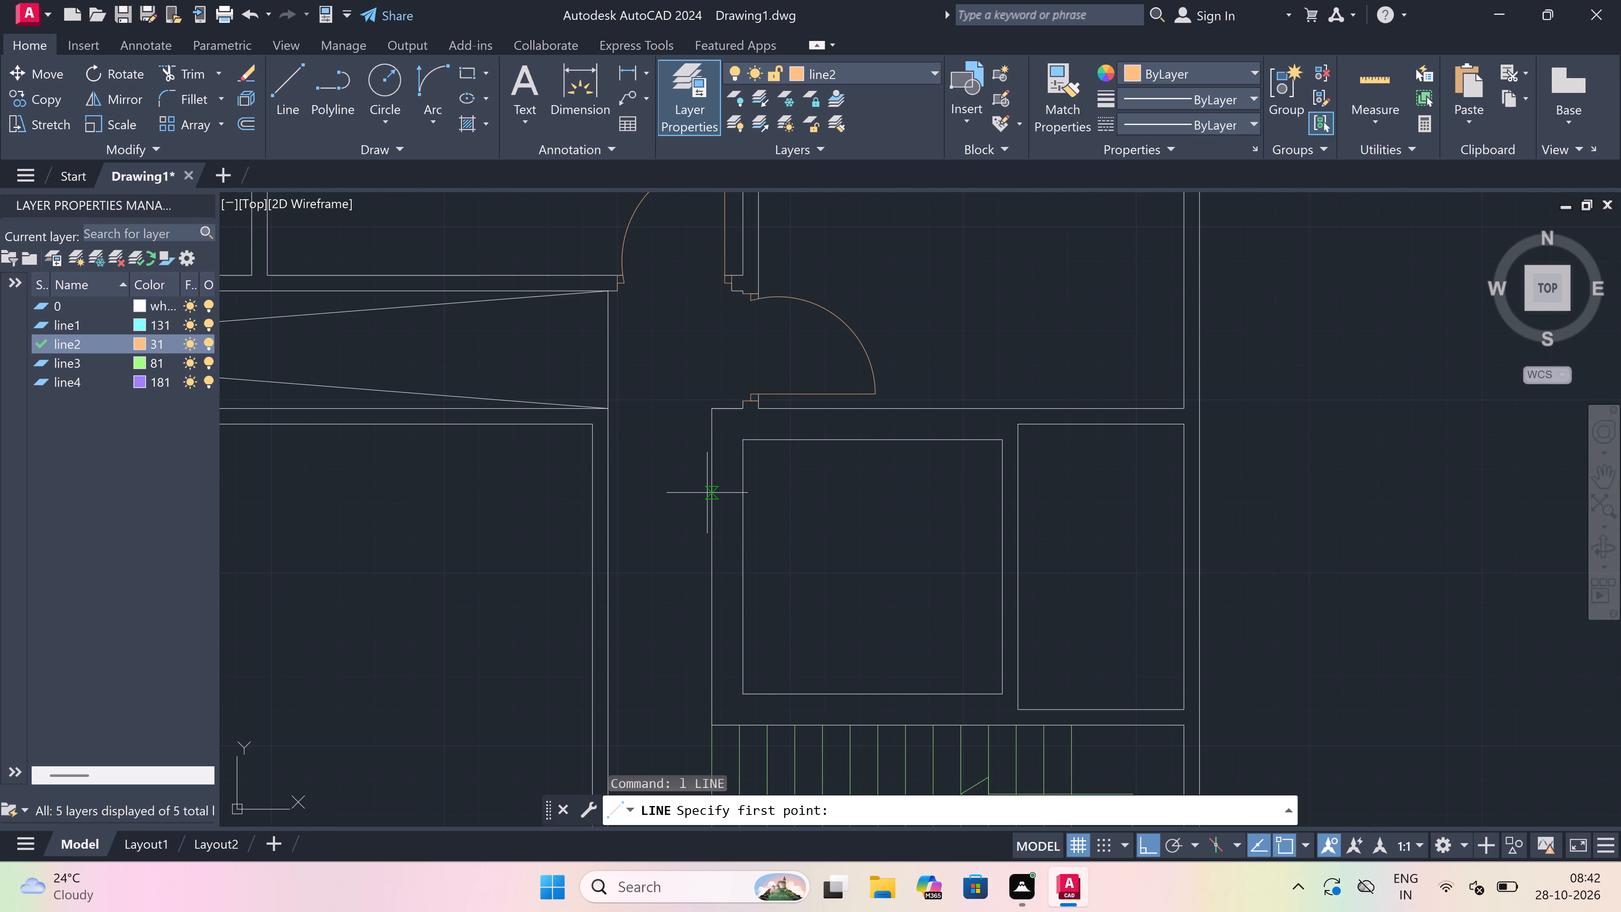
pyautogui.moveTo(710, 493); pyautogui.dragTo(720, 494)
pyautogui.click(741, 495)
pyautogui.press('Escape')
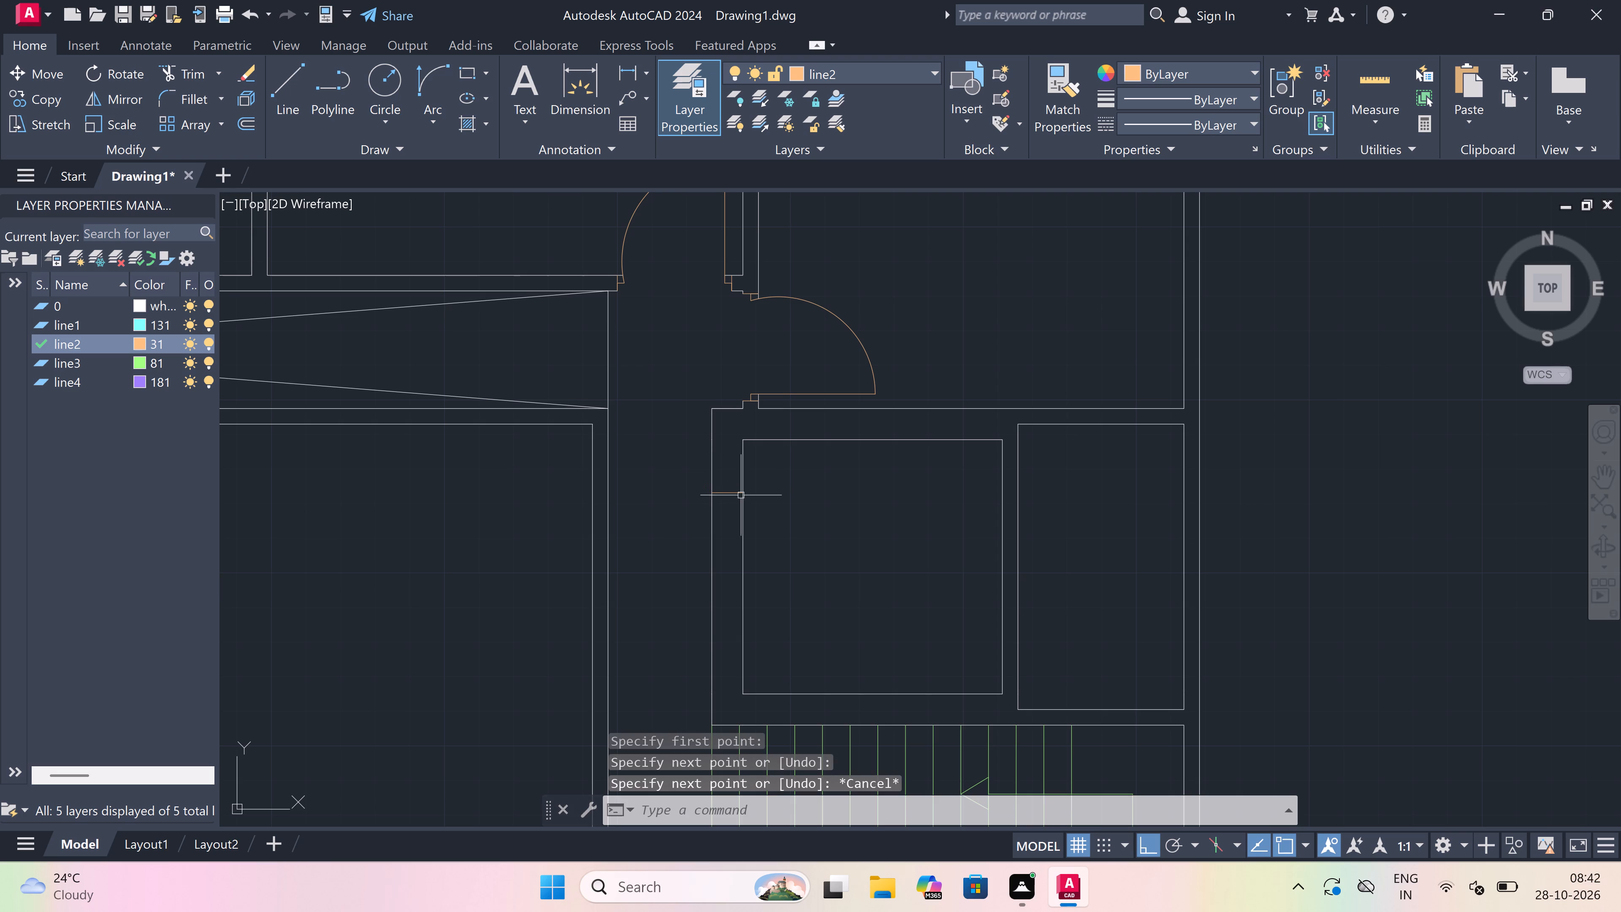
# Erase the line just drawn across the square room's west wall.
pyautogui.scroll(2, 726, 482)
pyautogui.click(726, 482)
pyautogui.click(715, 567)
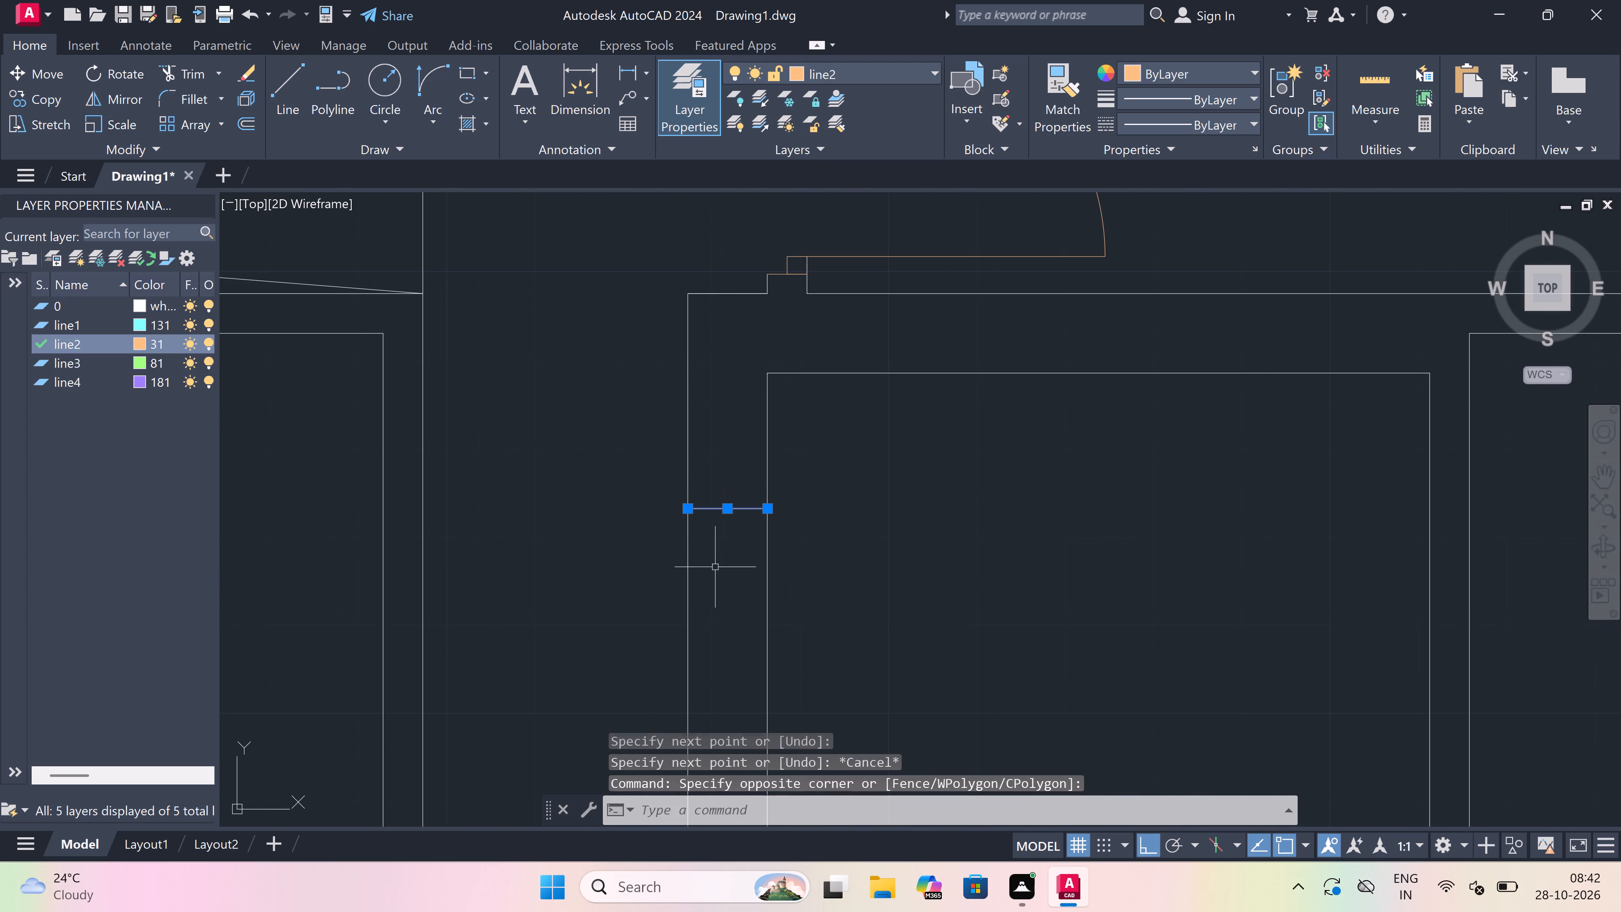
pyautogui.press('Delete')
# Make layer 0 current and draw a line across the square room's west wall, a short way below its northwest corner.
pyautogui.scroll(-1, 777, 504)
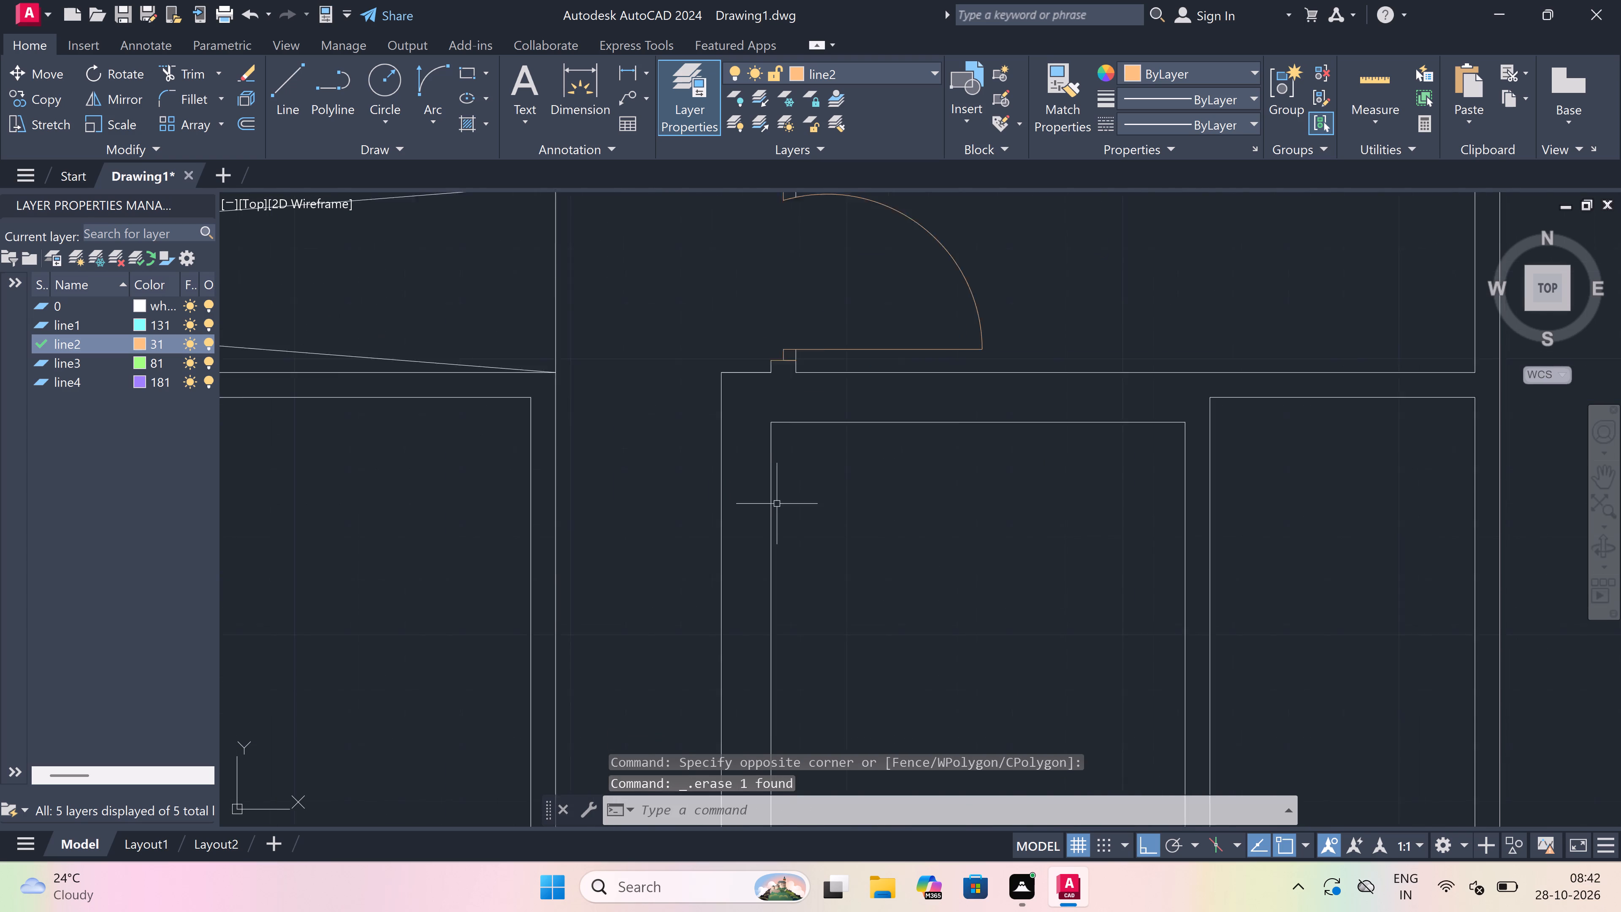
pyautogui.scroll(-1, 777, 504)
pyautogui.scroll(1, 768, 696)
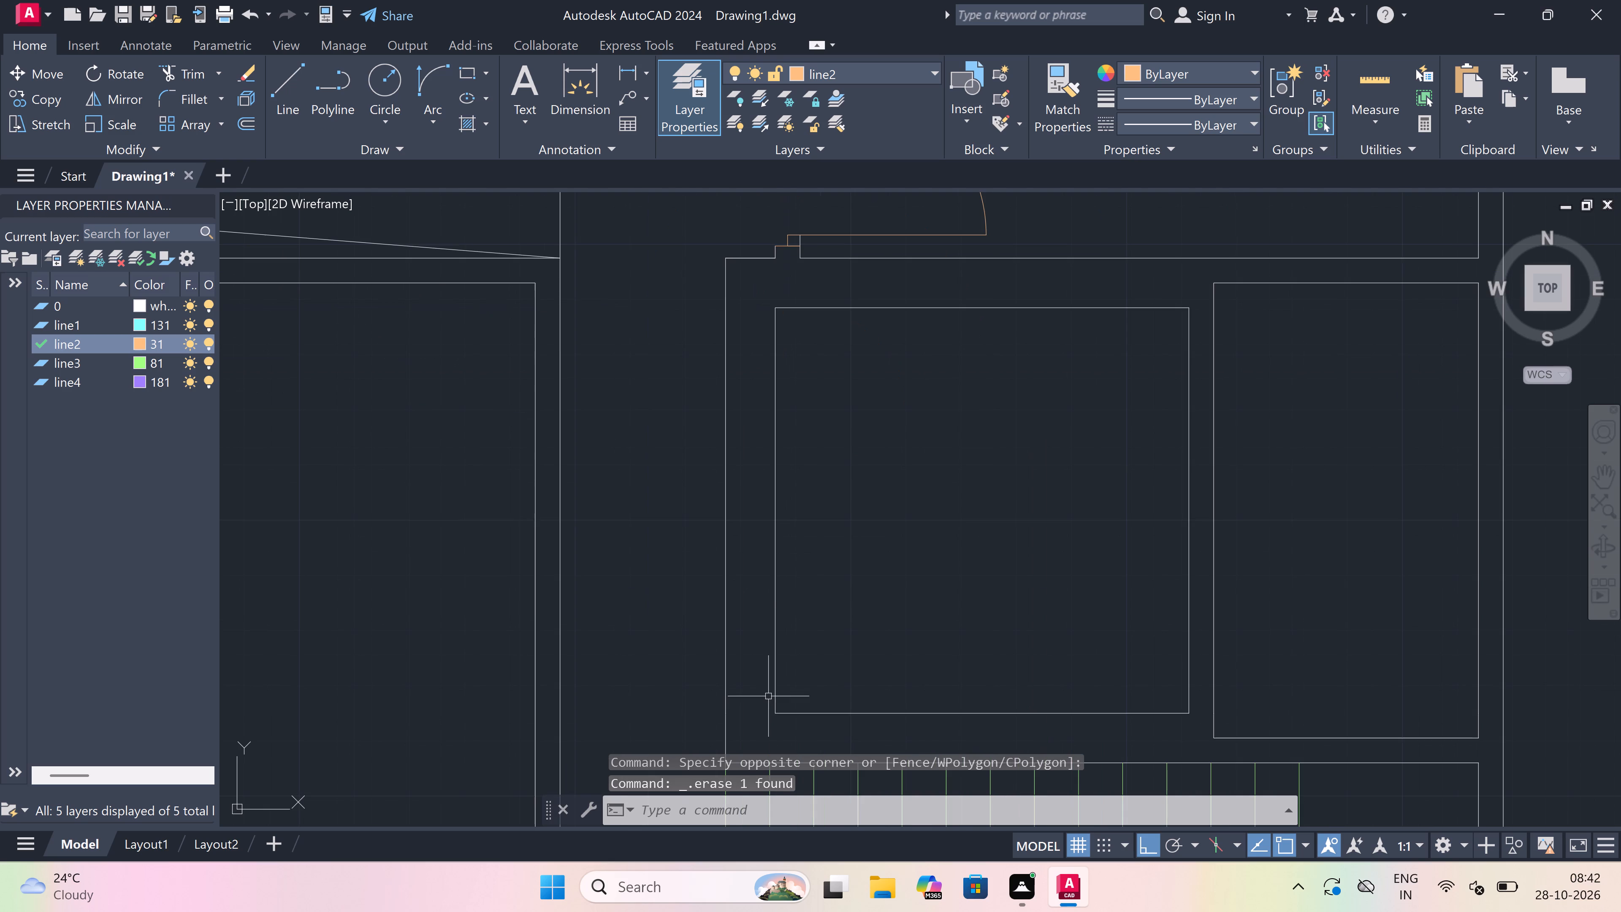
pyautogui.click(867, 73)
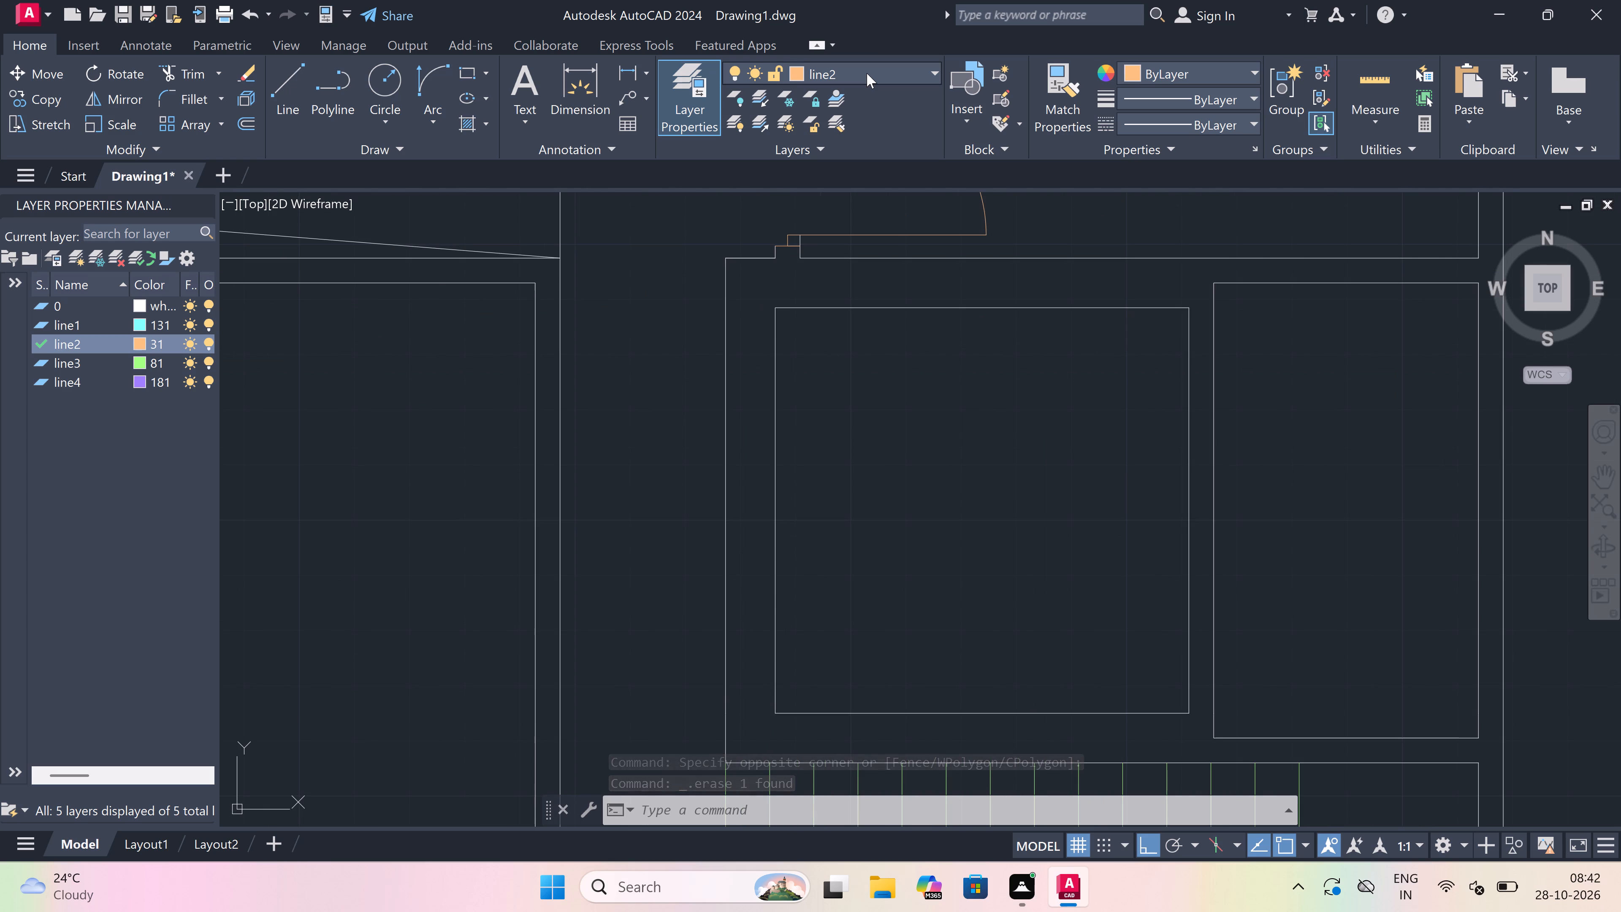
pyautogui.click(867, 92)
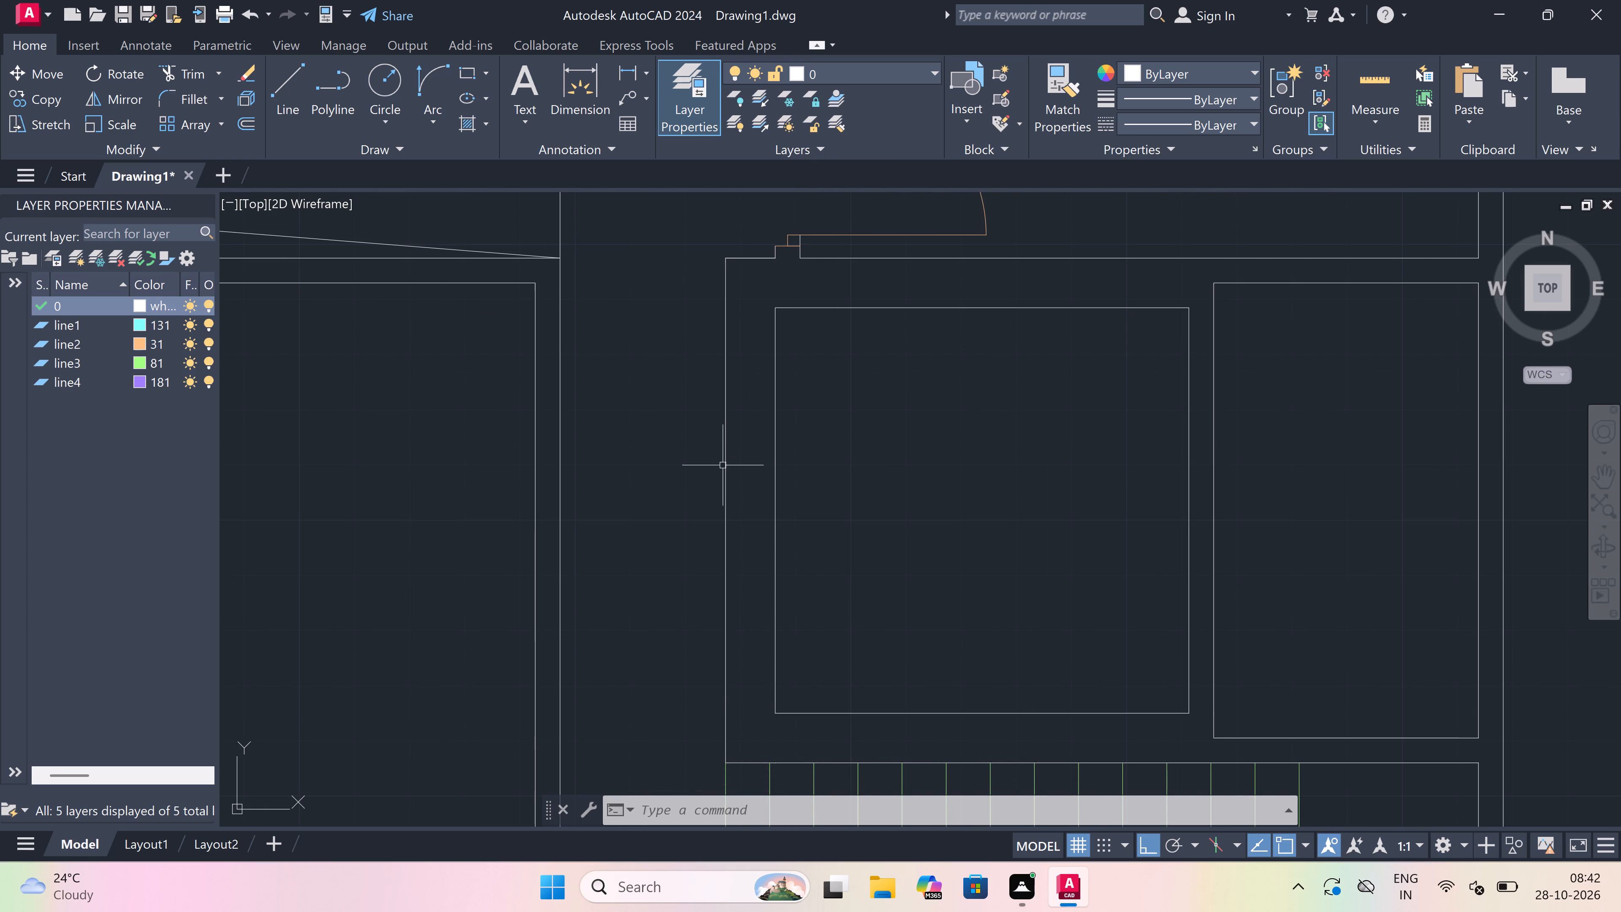
pyautogui.press('space')
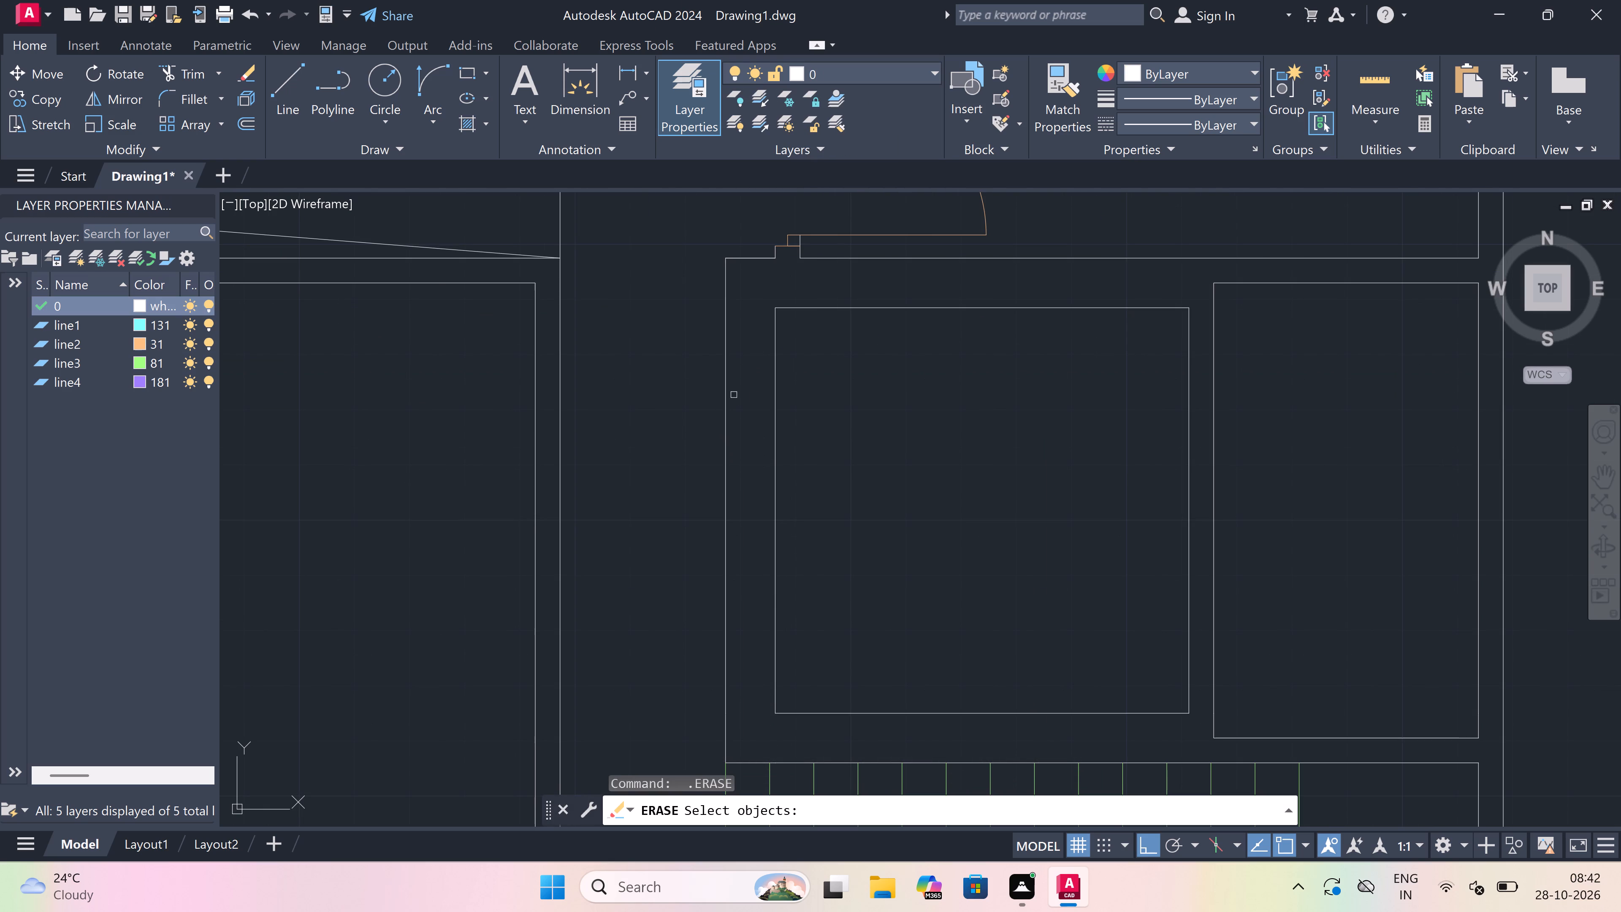
pyautogui.press('Escape')
pyautogui.write('l')
pyautogui.press('space')
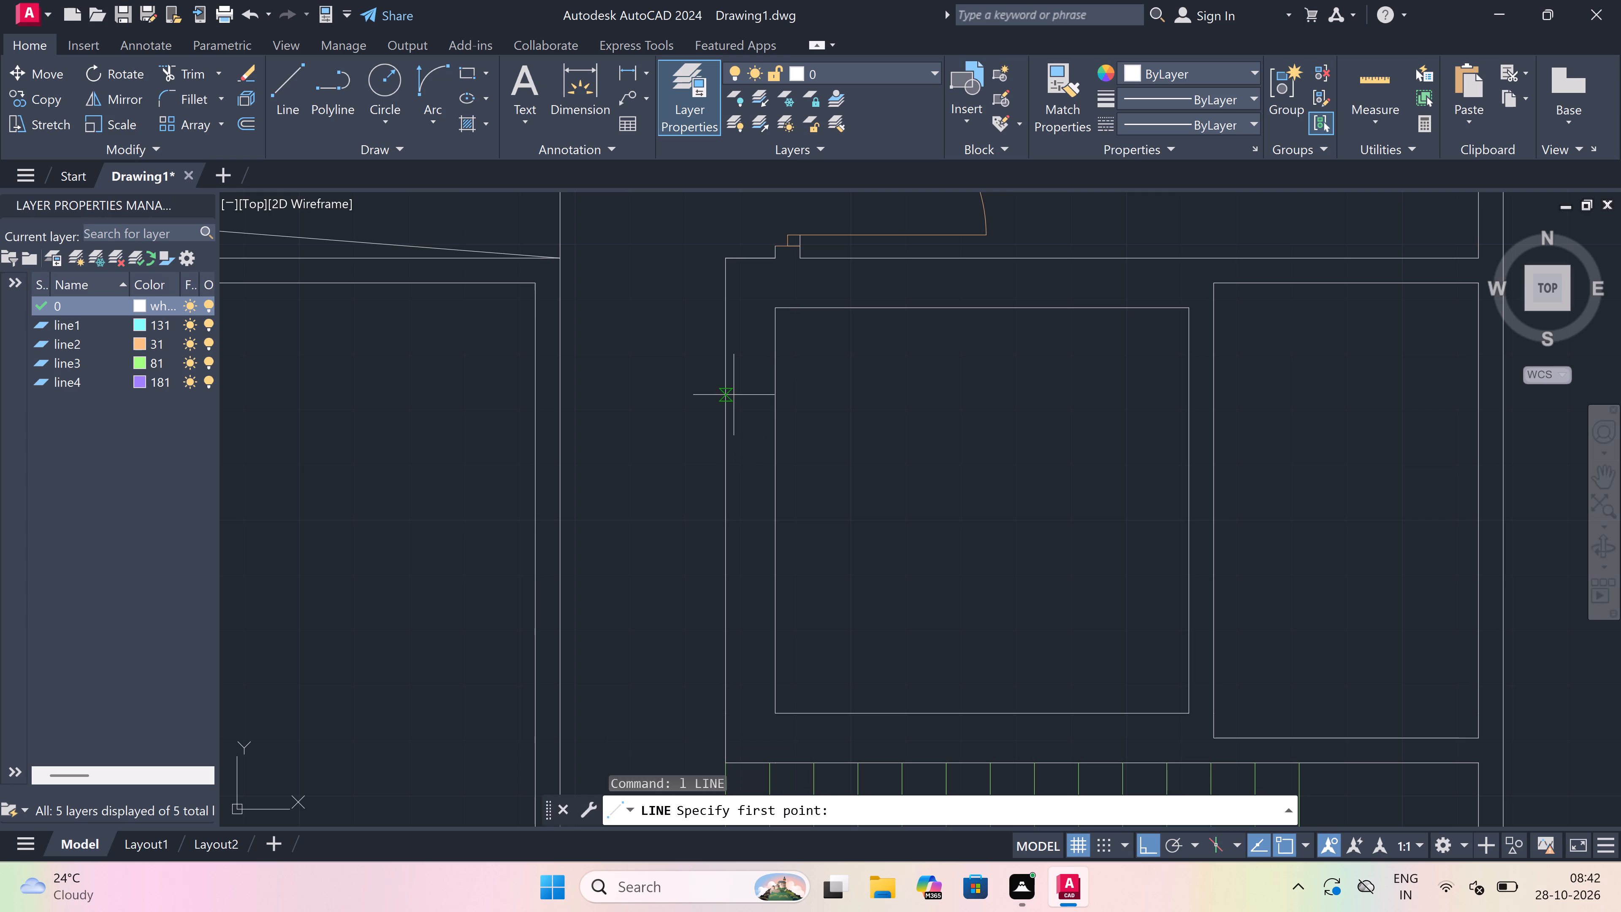
pyautogui.moveTo(724, 402); pyautogui.dragTo(730, 402)
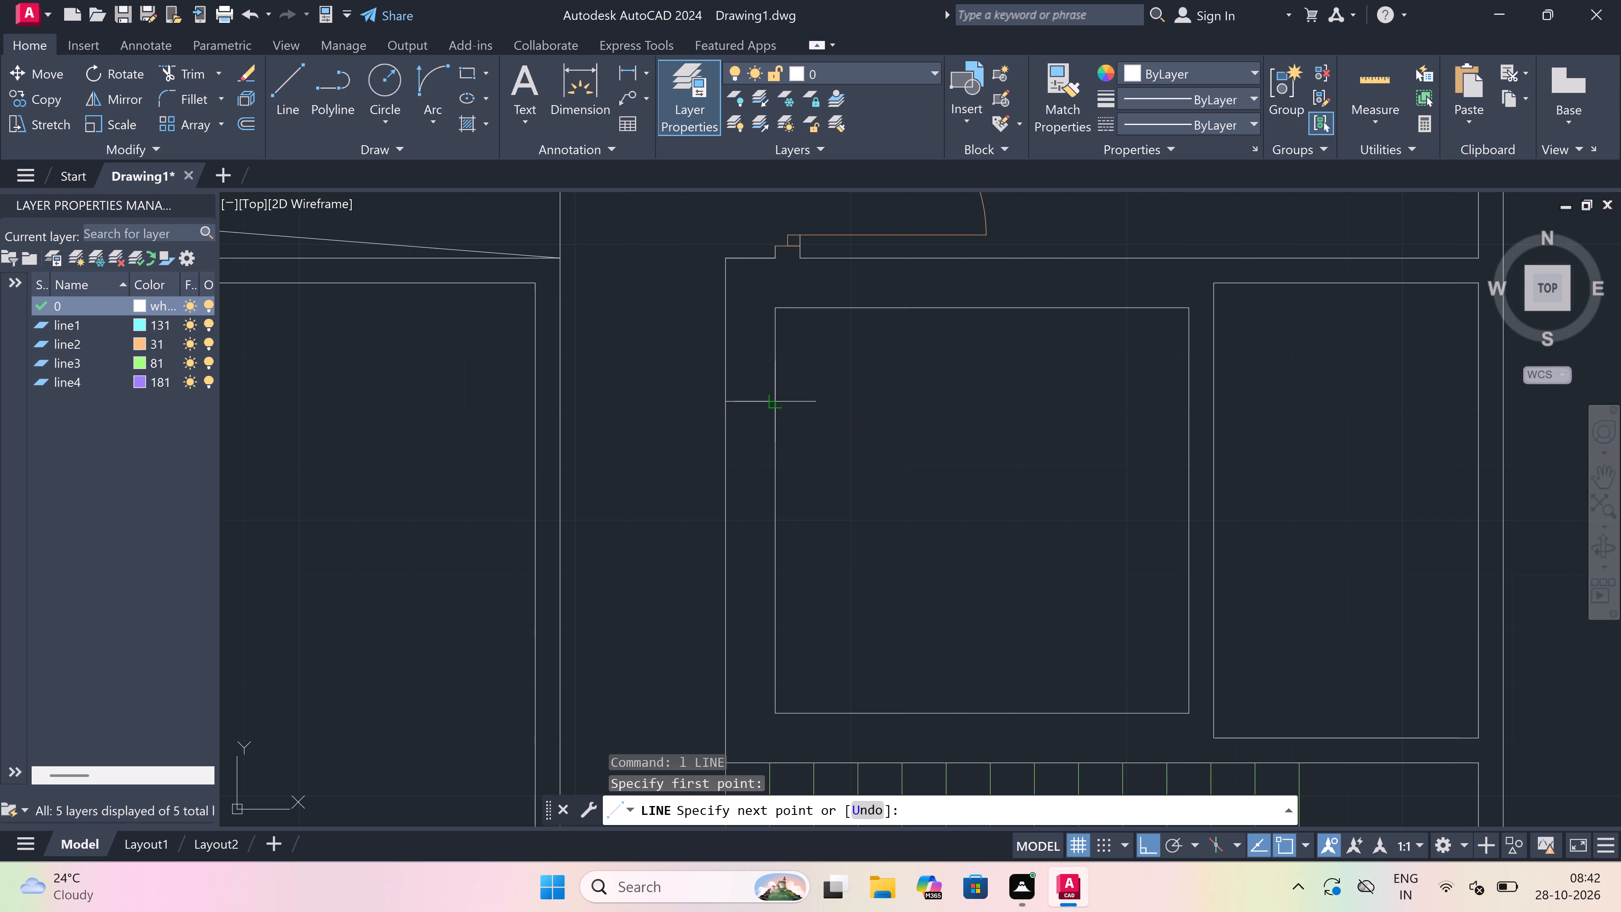
pyautogui.click(778, 402)
pyautogui.press('Escape')
# Draw a second line across the same west wall, farther south, to mark the other end of the opening.
pyautogui.press('space')
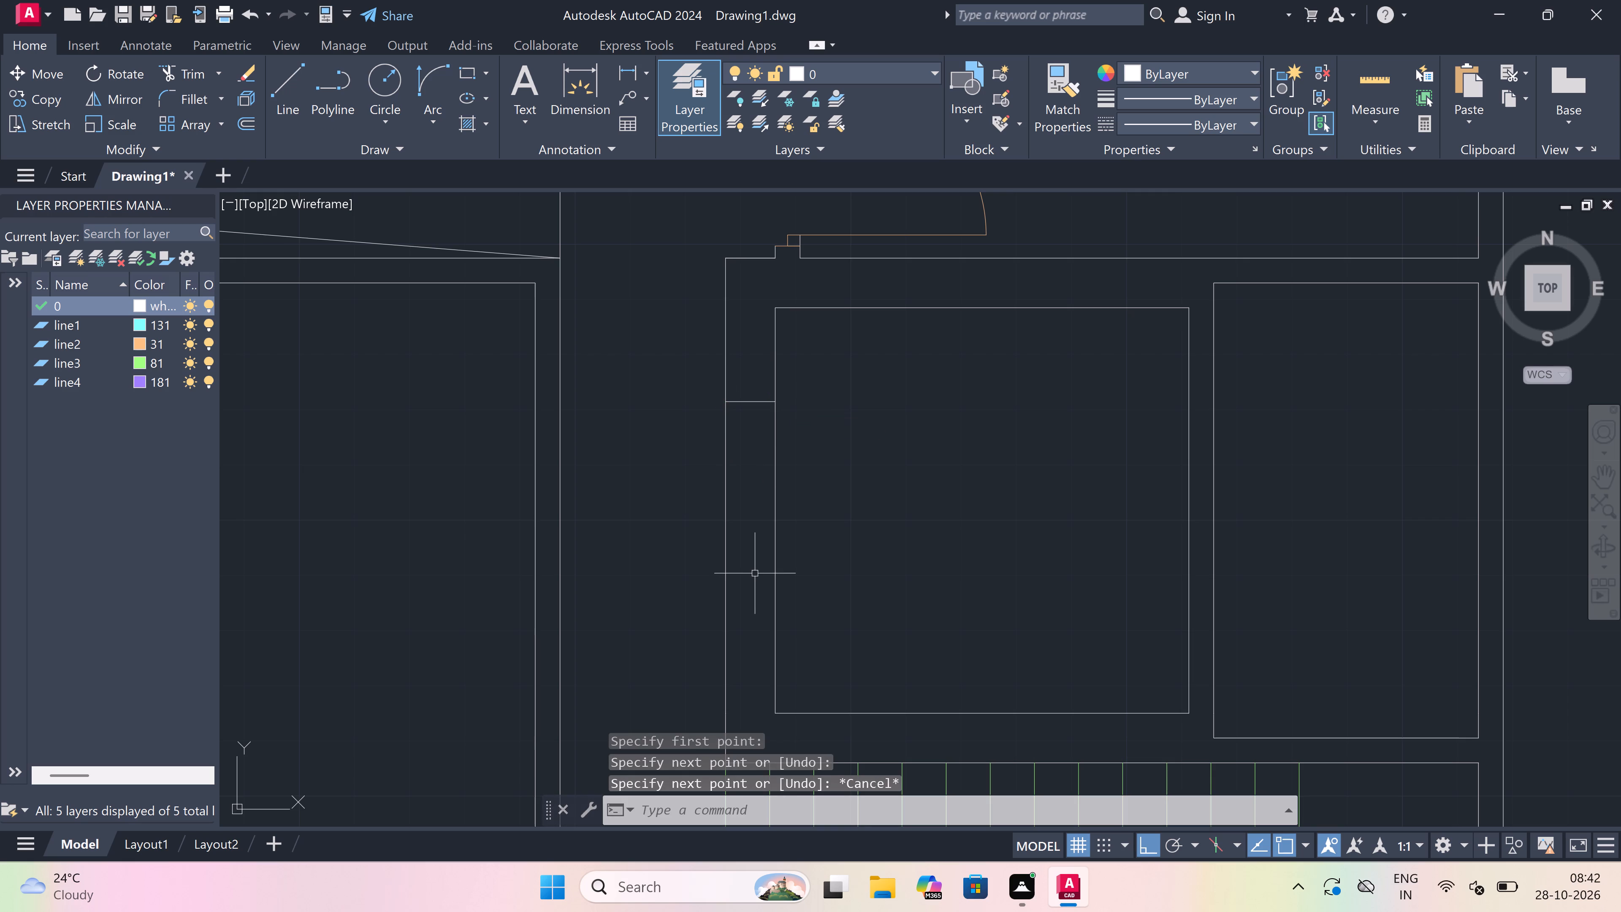
pyautogui.click(776, 597)
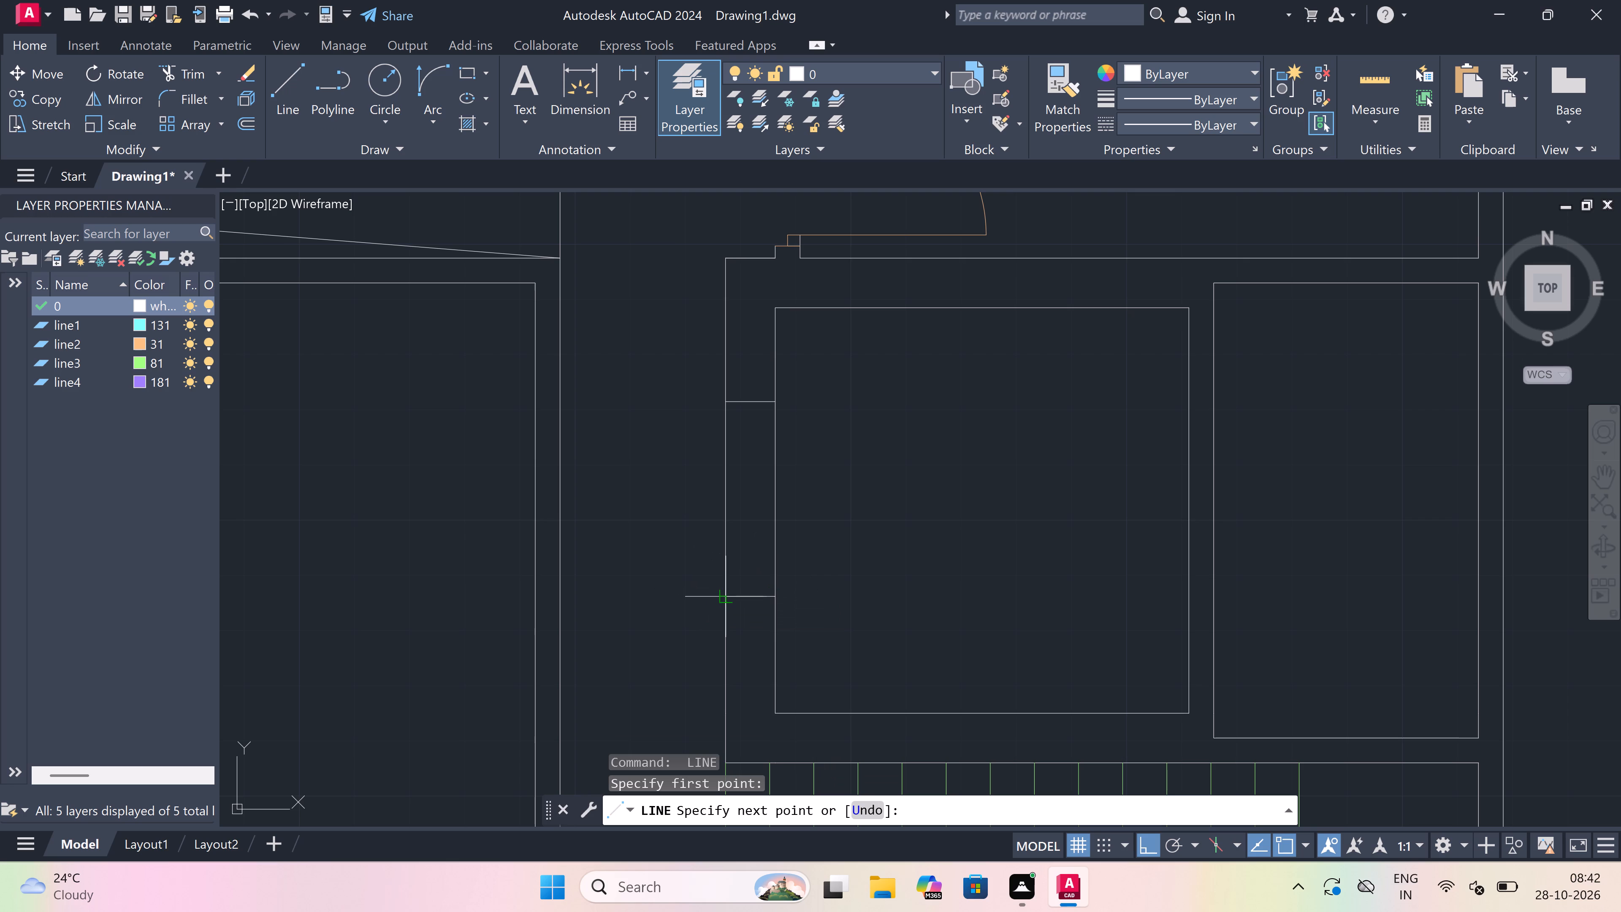
pyautogui.click(724, 596)
pyautogui.press('Escape')
# Trim both lines of the square room's west wall between the two cross lines to open it.
pyautogui.write('tr')
pyautogui.press('space')
pyautogui.click(855, 480)
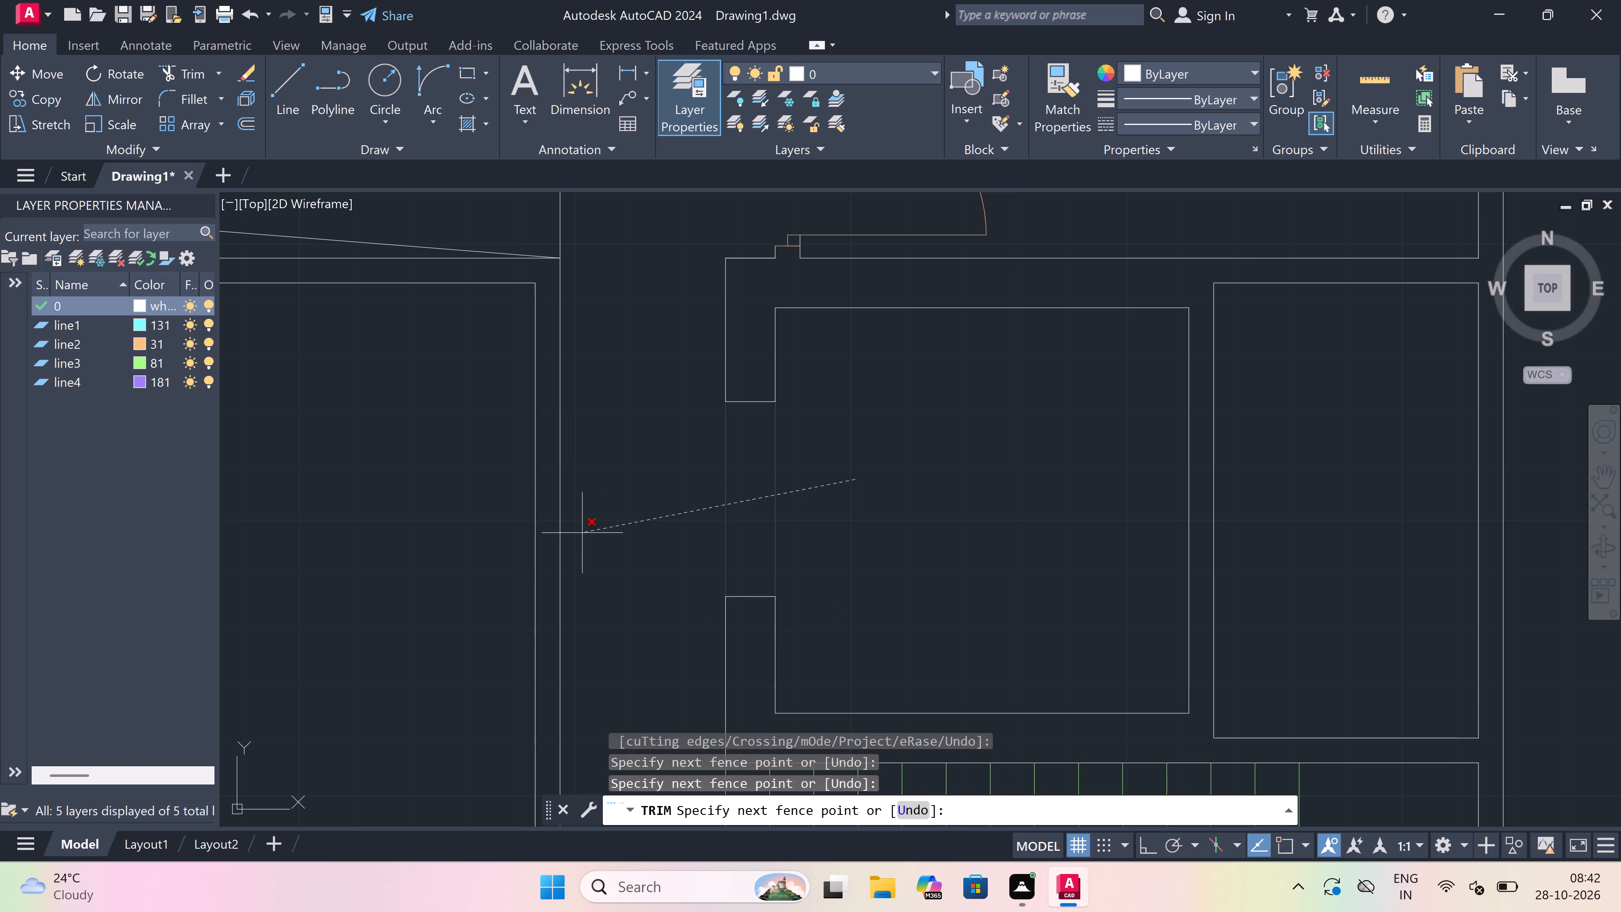
pyautogui.click(677, 512)
pyautogui.press('Escape')
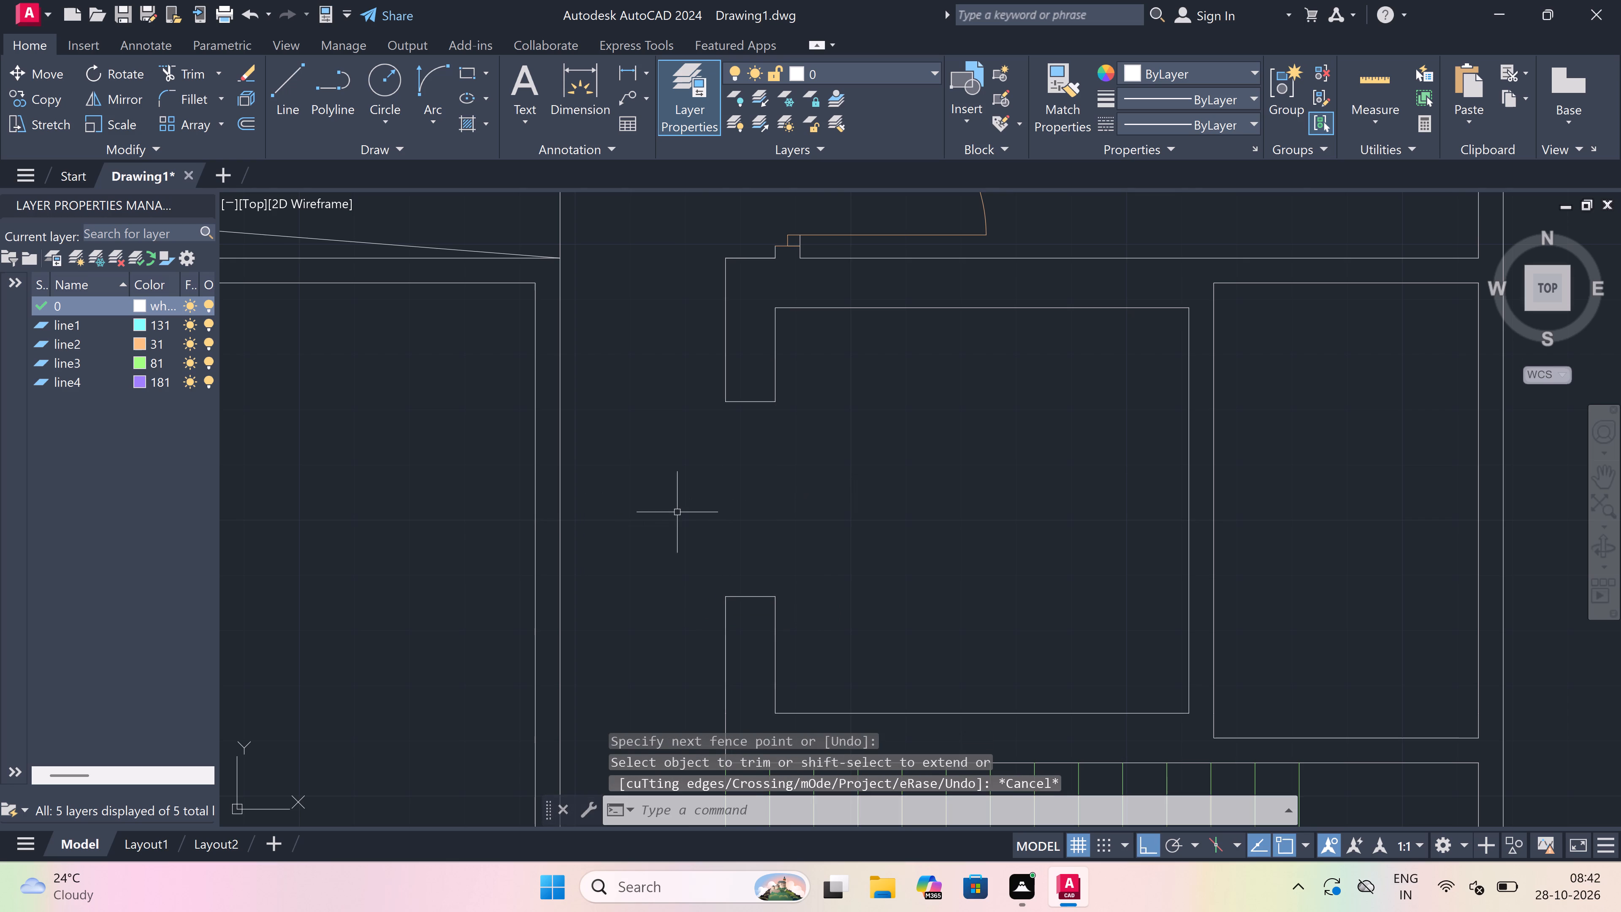
# On layer line2, draw a jamb line across the north wall of the narrow room east of the square room, near its northwest corner.
pyautogui.scroll(-3, 677, 512)
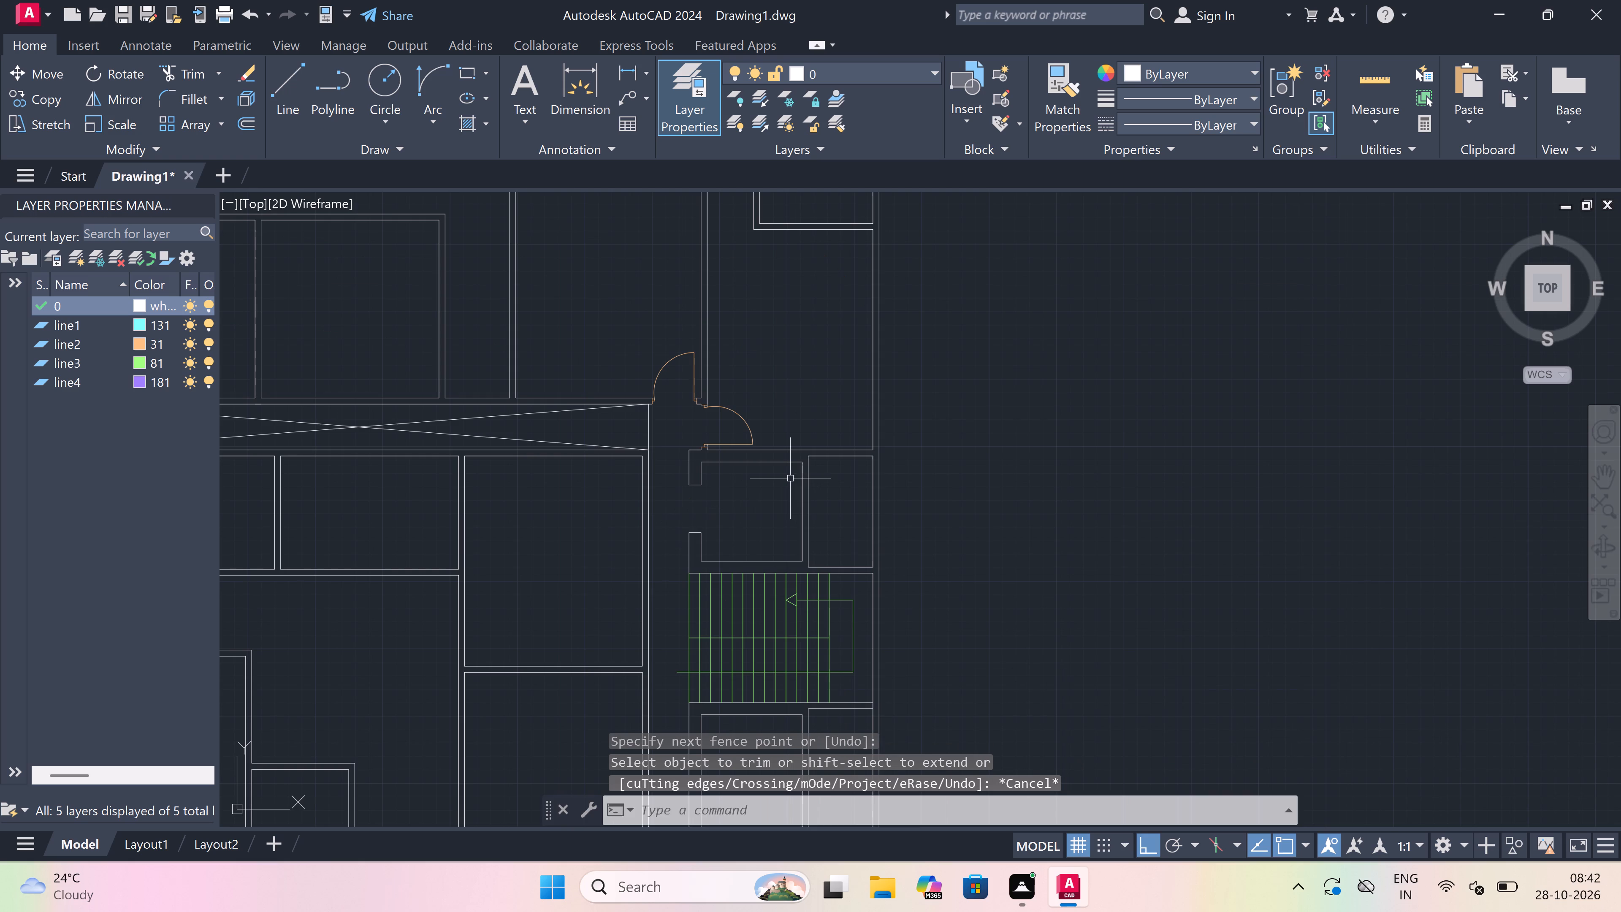
pyautogui.press('l')
pyautogui.press('space')
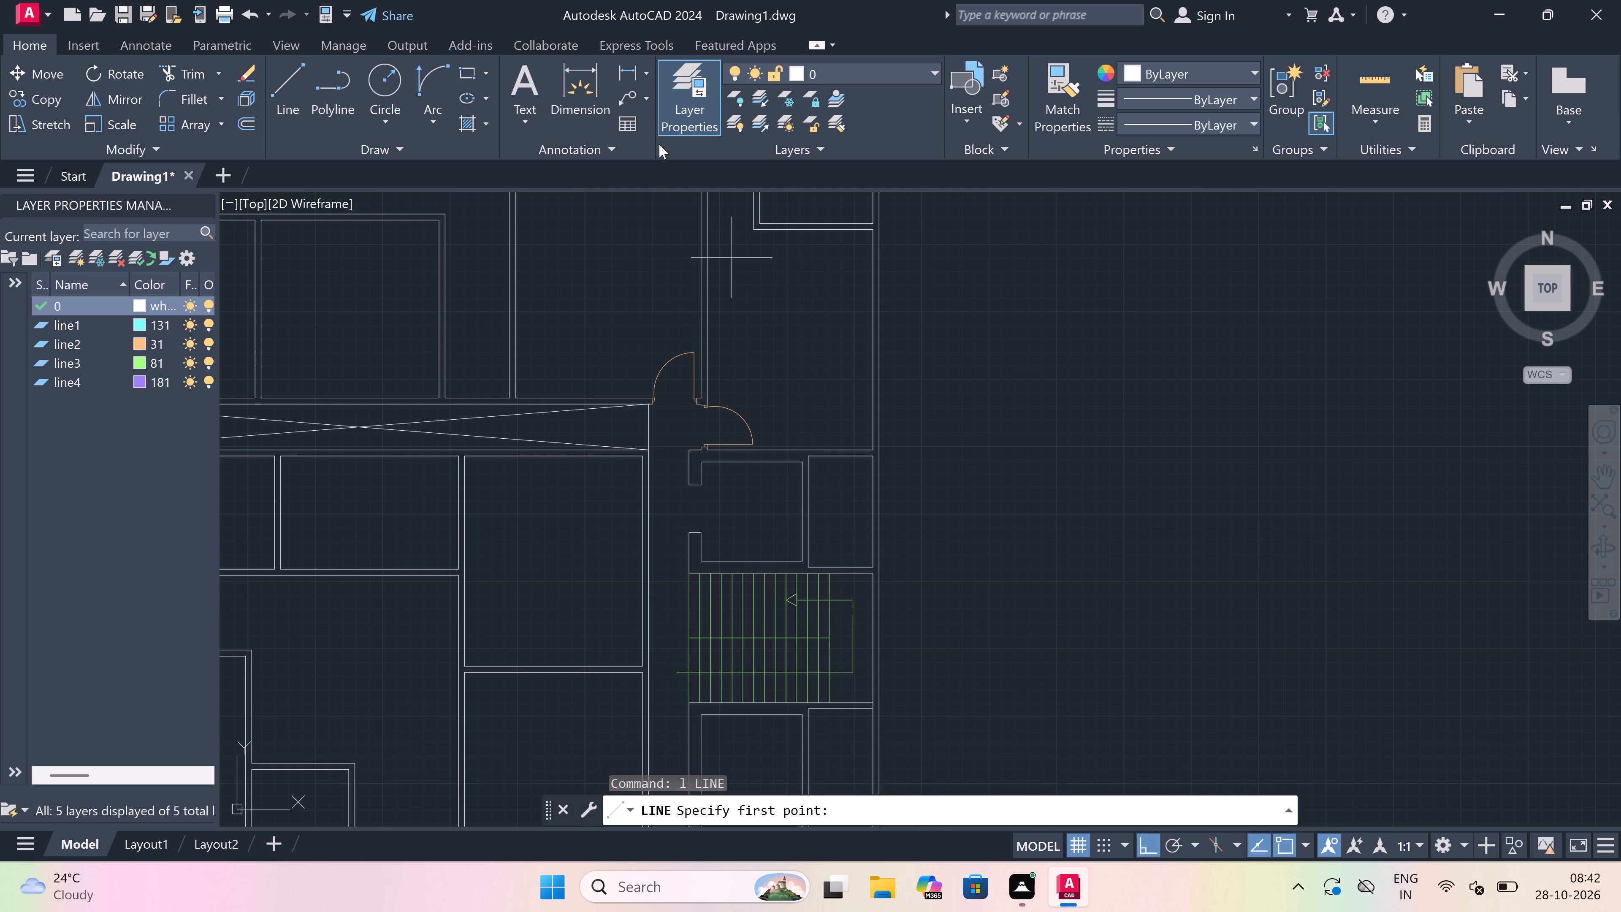
pyautogui.click(866, 72)
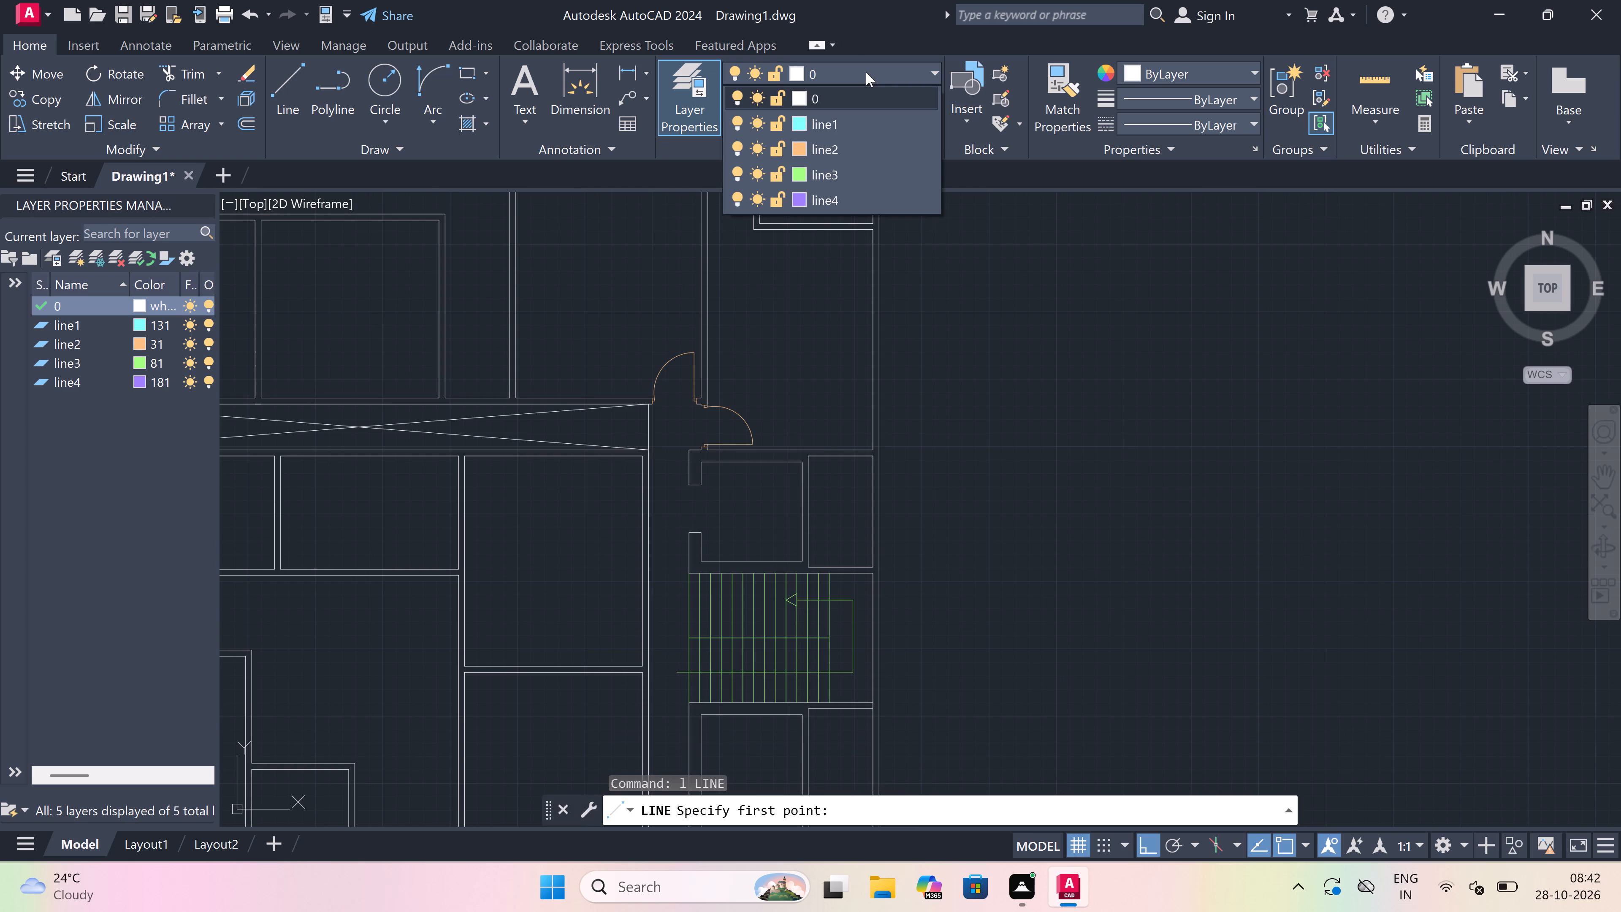
pyautogui.click(875, 145)
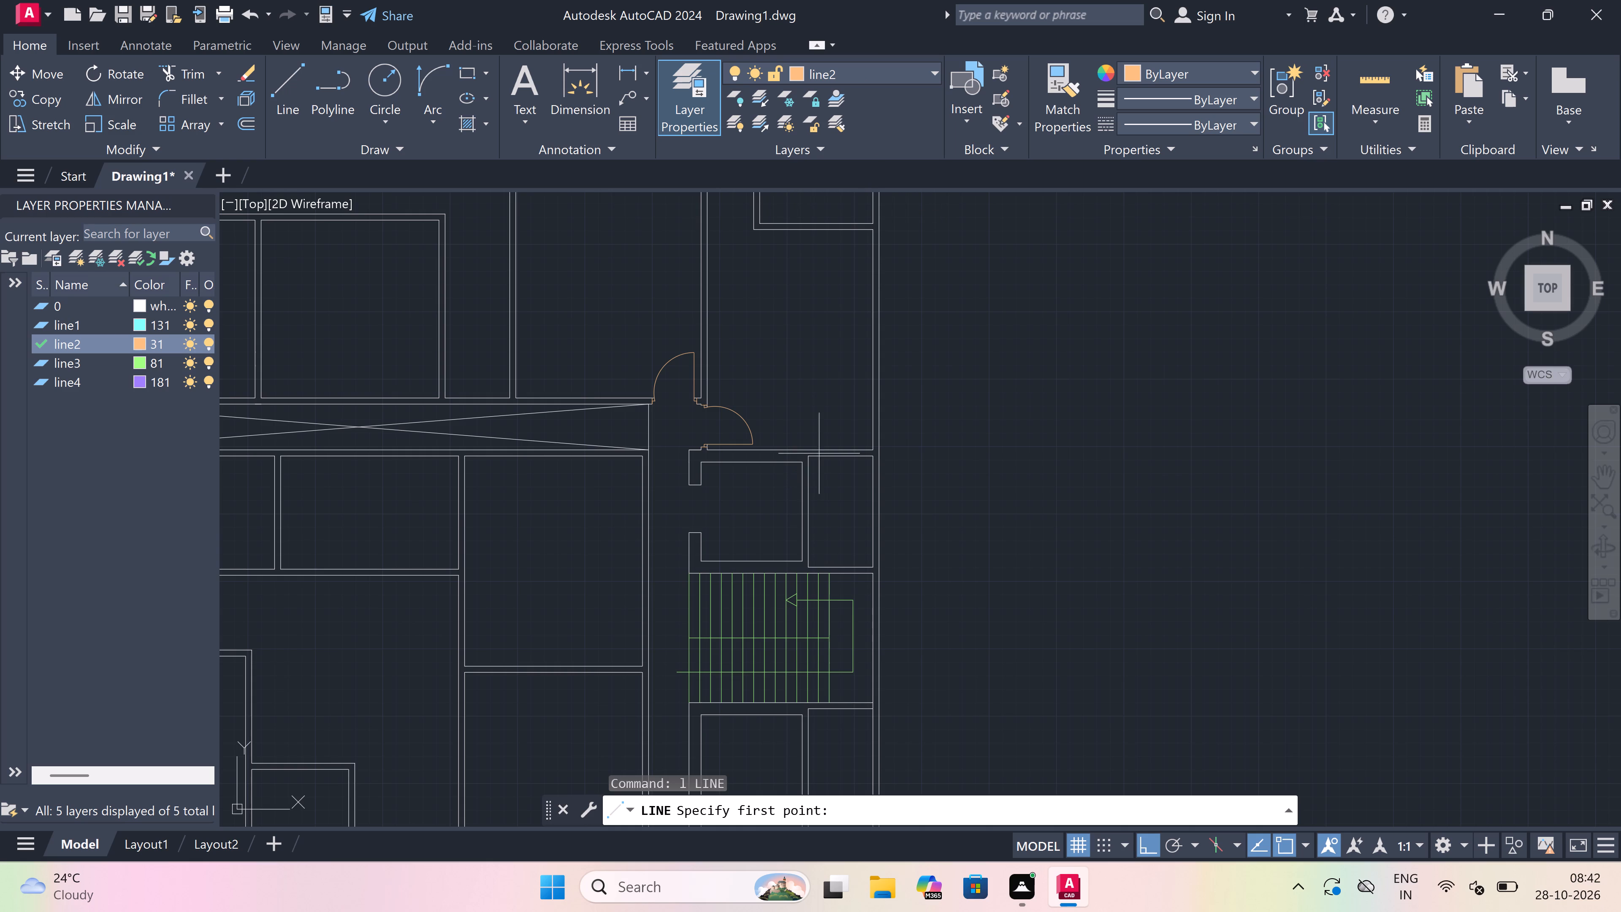
pyautogui.scroll(3, 825, 455)
pyautogui.scroll(2, 781, 429)
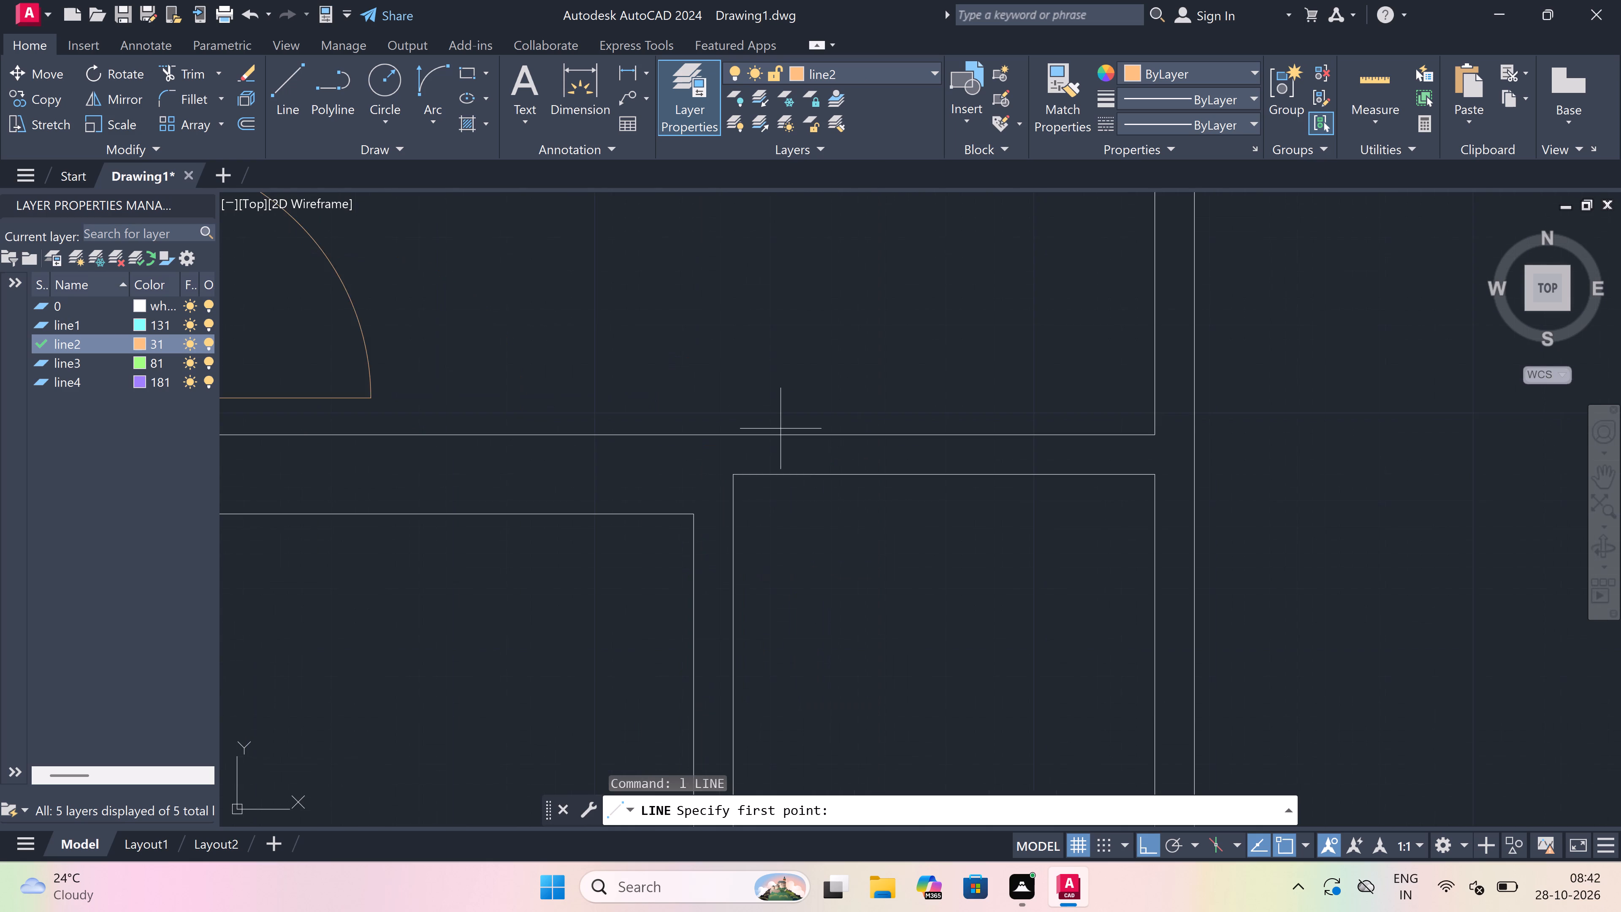
pyautogui.click(749, 494)
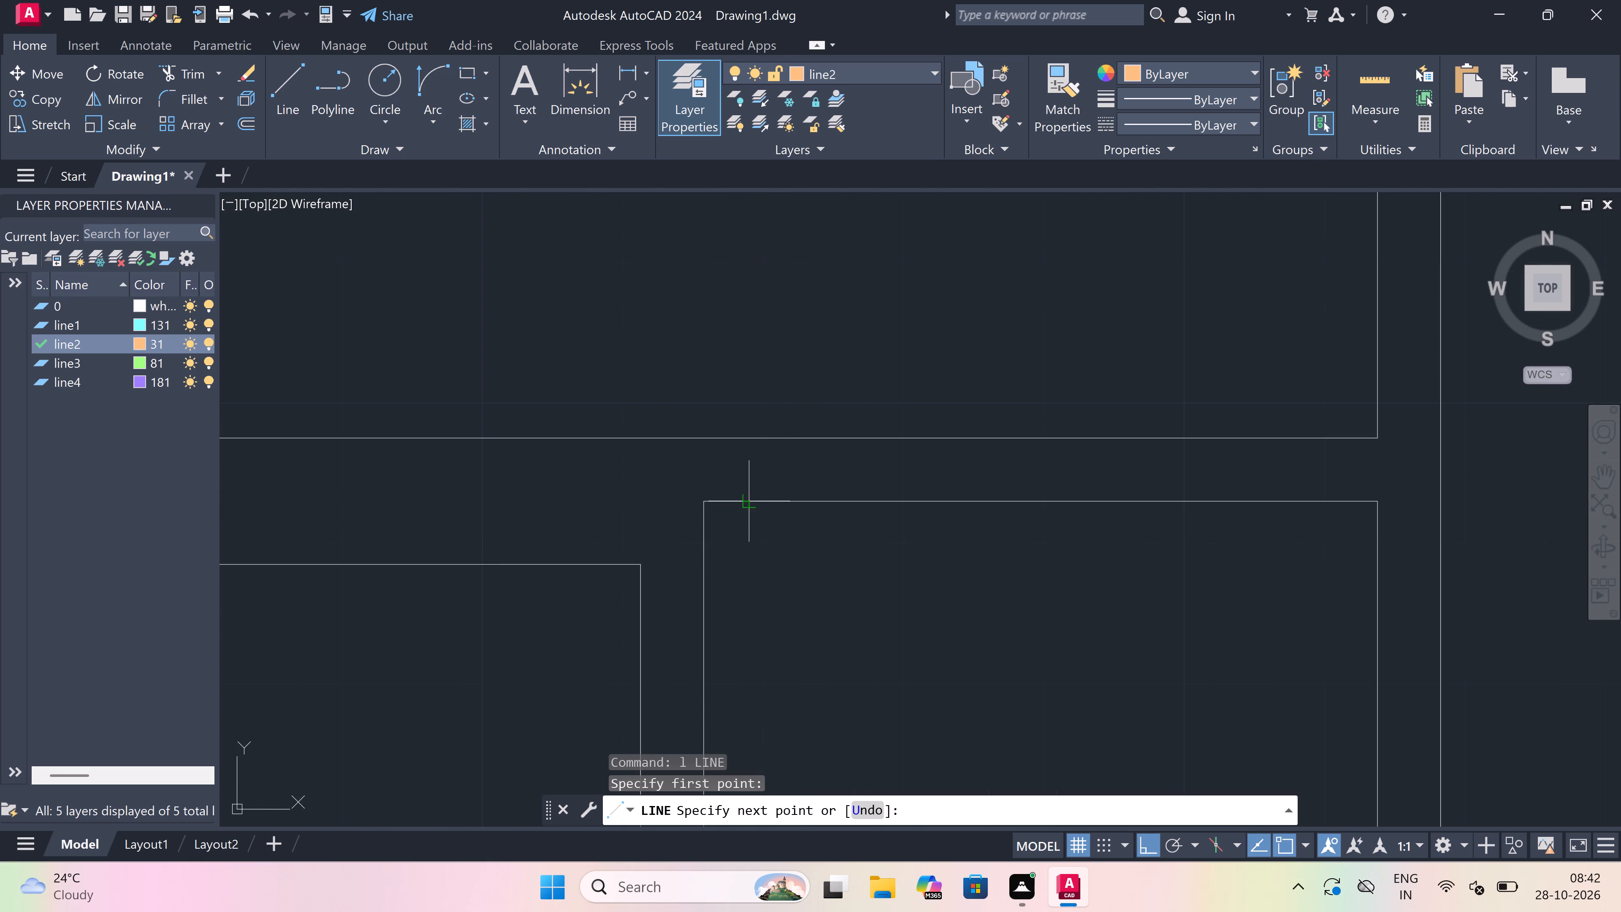
pyautogui.click(754, 429)
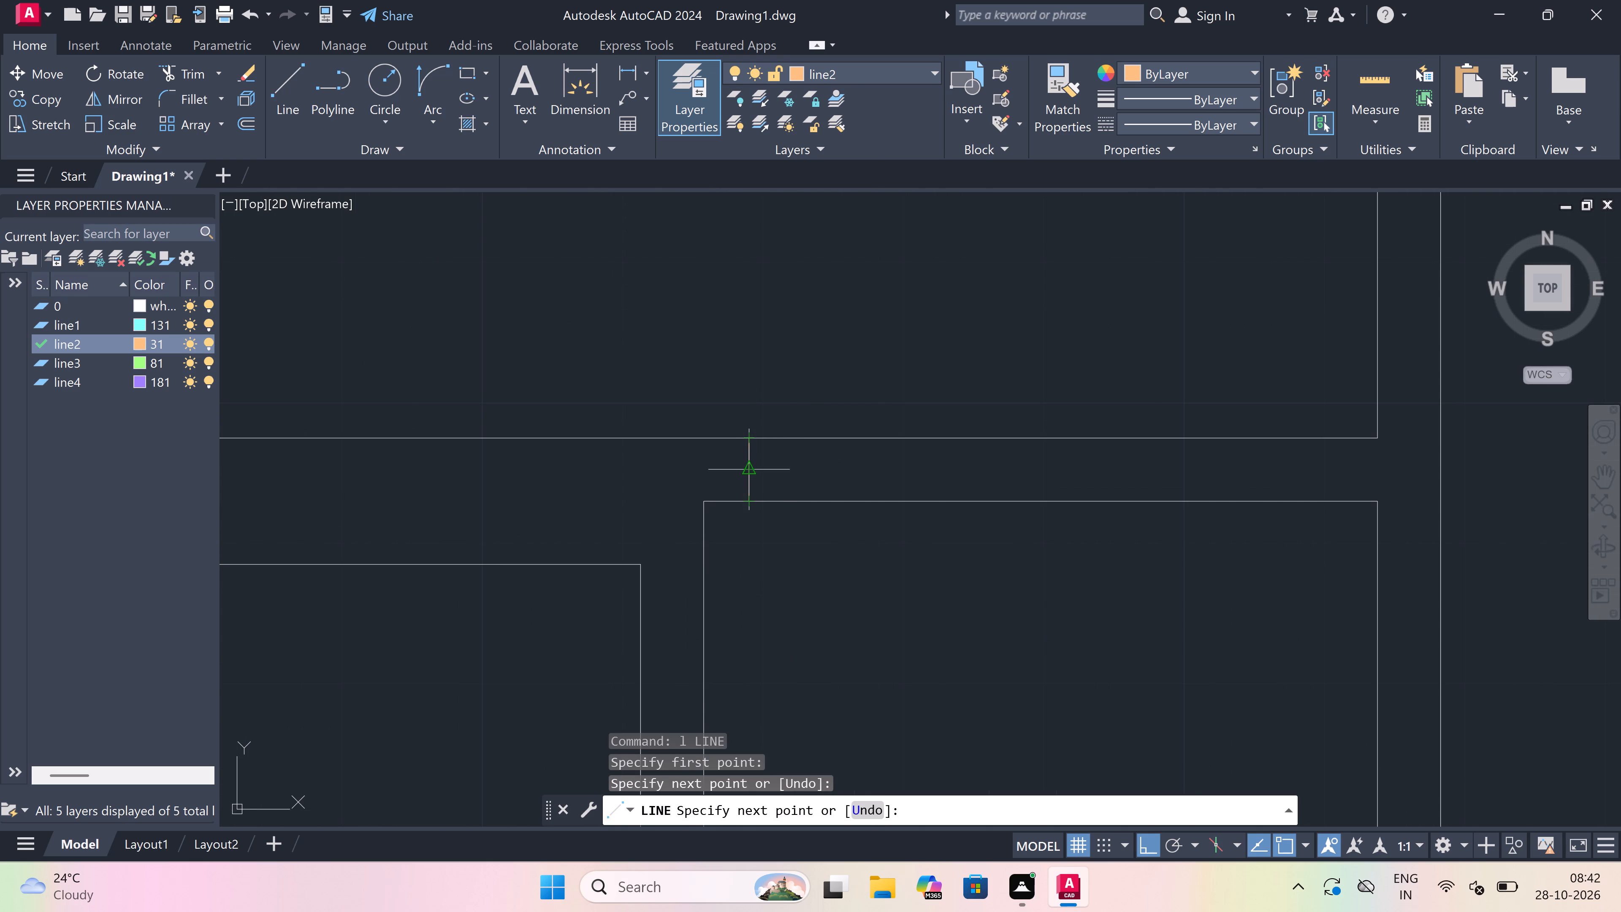
# From that jamb line's midpoint, draw a 2" eastward stub and a 2' door leaf southward into the narrow room.
pyautogui.click(754, 467)
pyautogui.scroll(2, 754, 467)
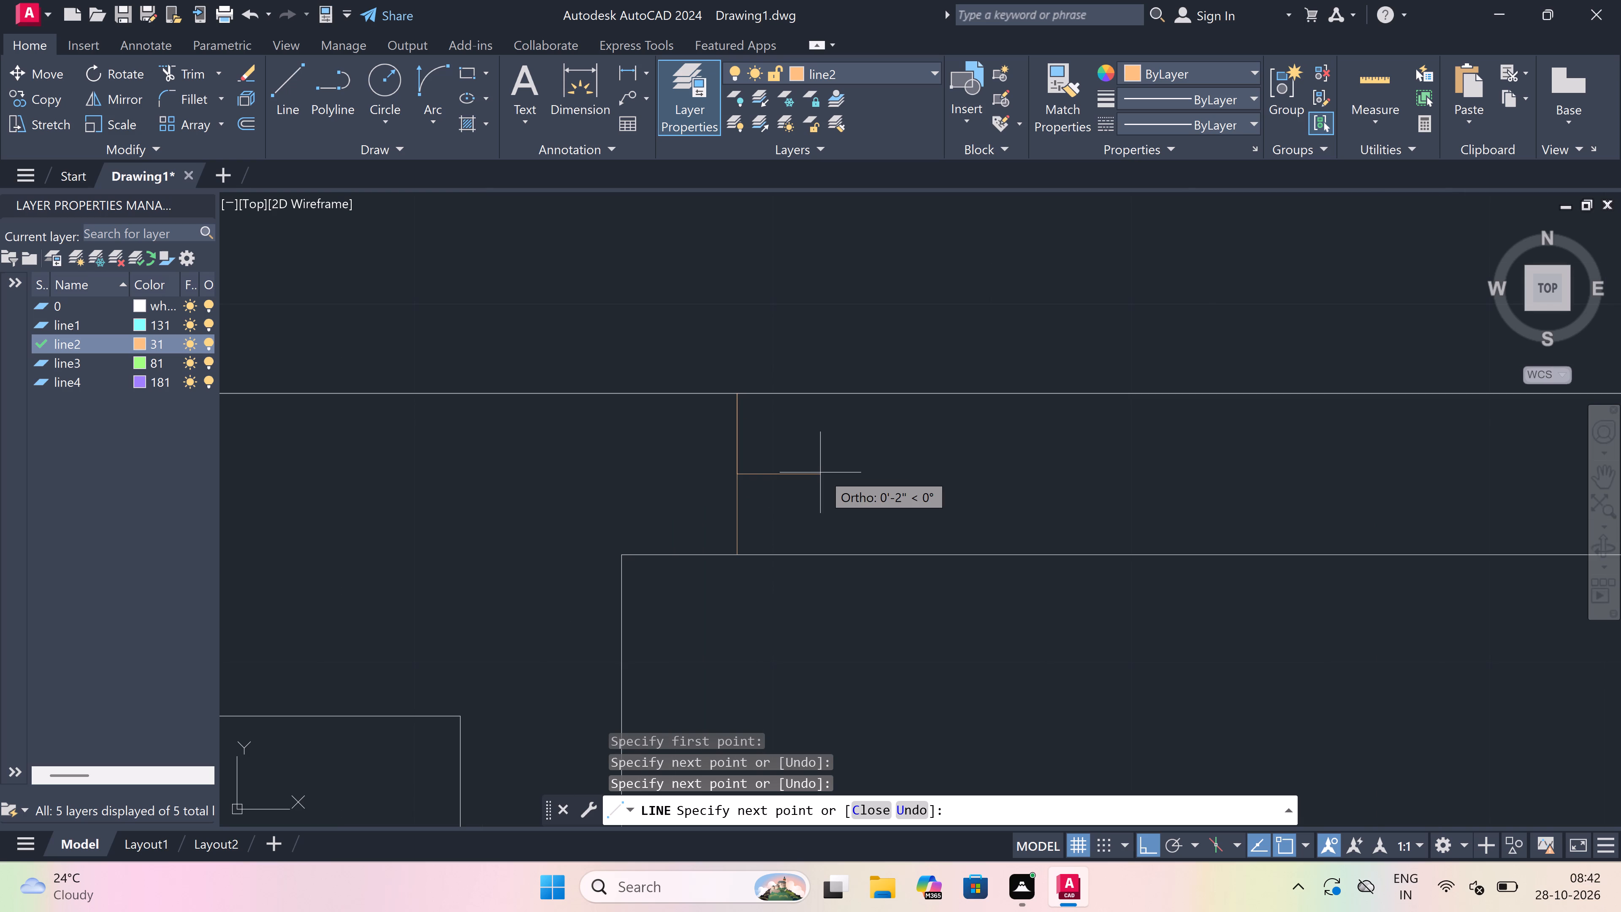
pyautogui.write('2"')
pyautogui.press('space')
pyautogui.scroll(-1, 888, 501)
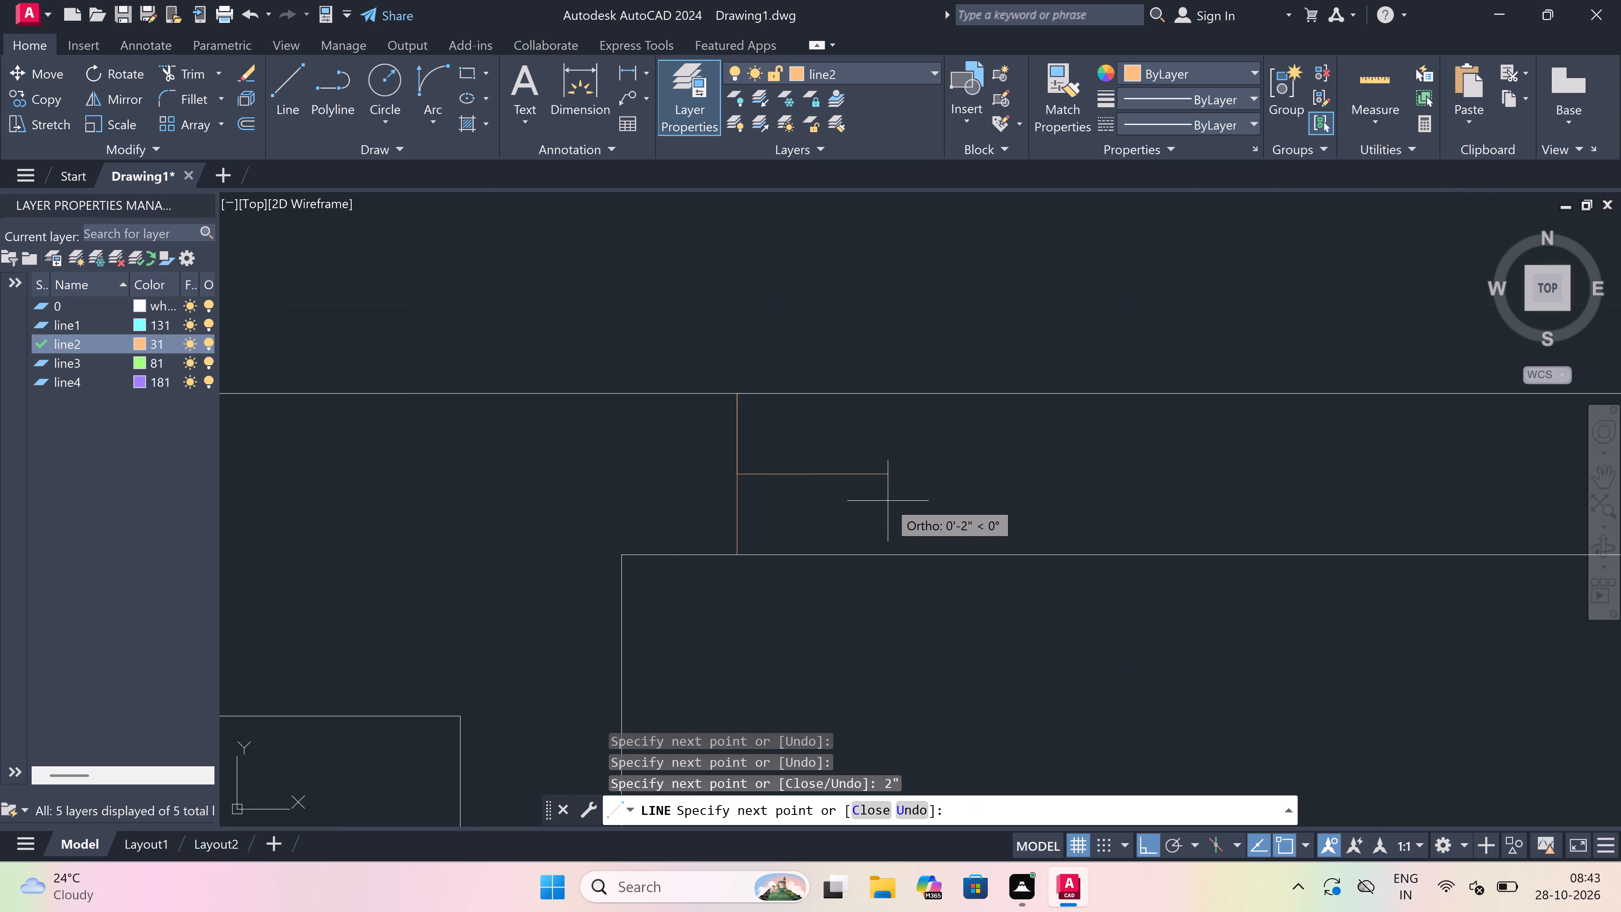
pyautogui.scroll(-2, 888, 501)
pyautogui.press('2')
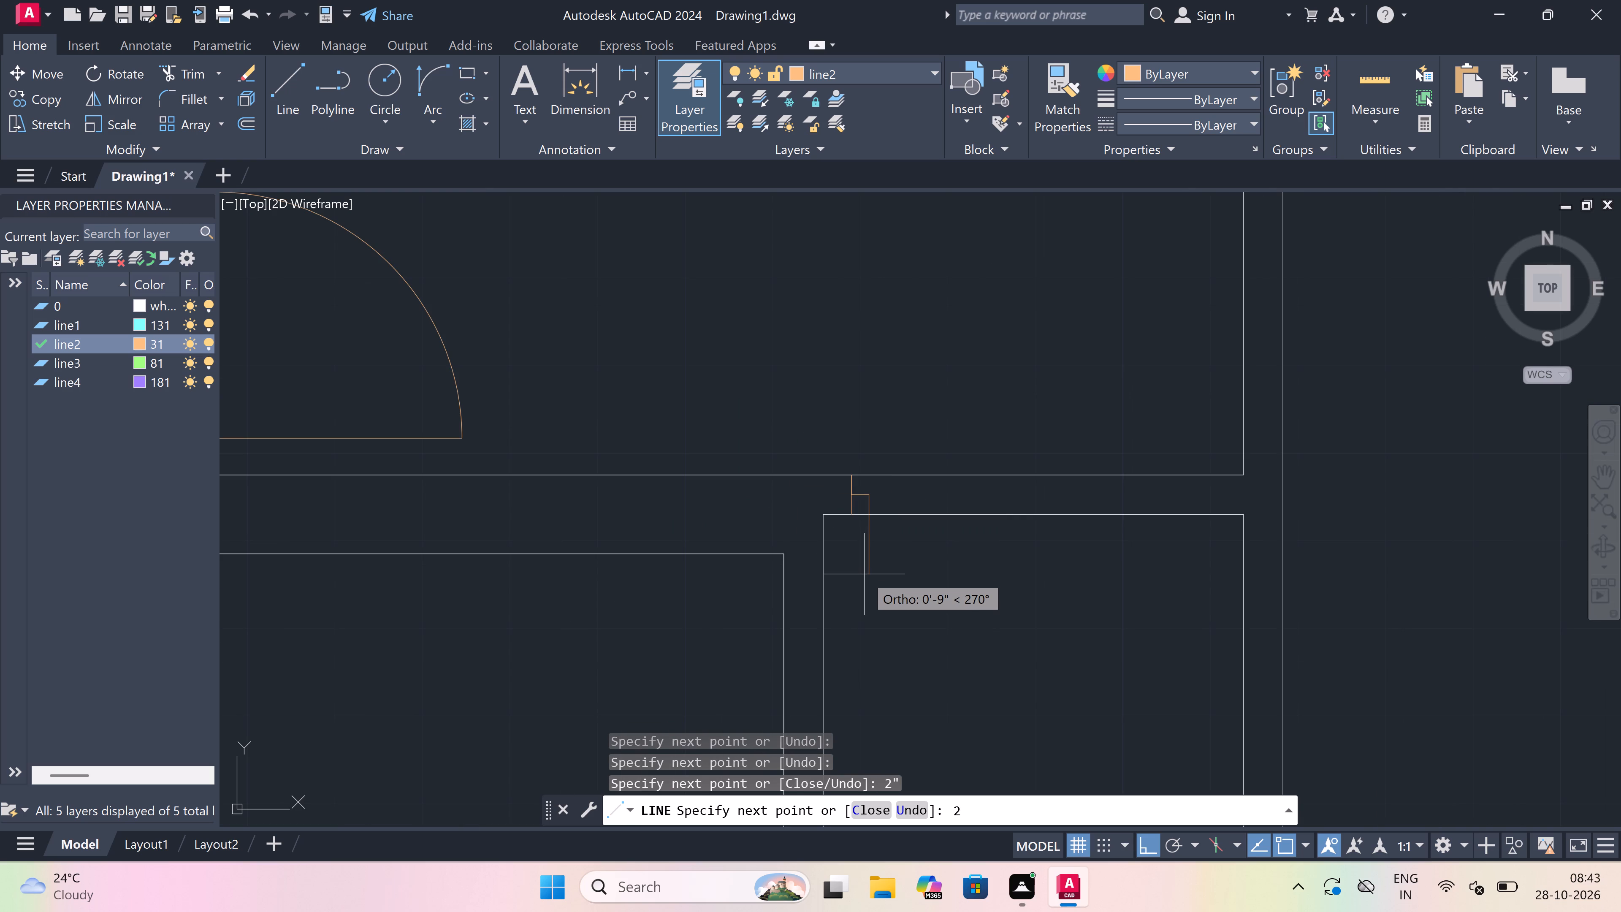
pyautogui.write("'")
pyautogui.press('space')
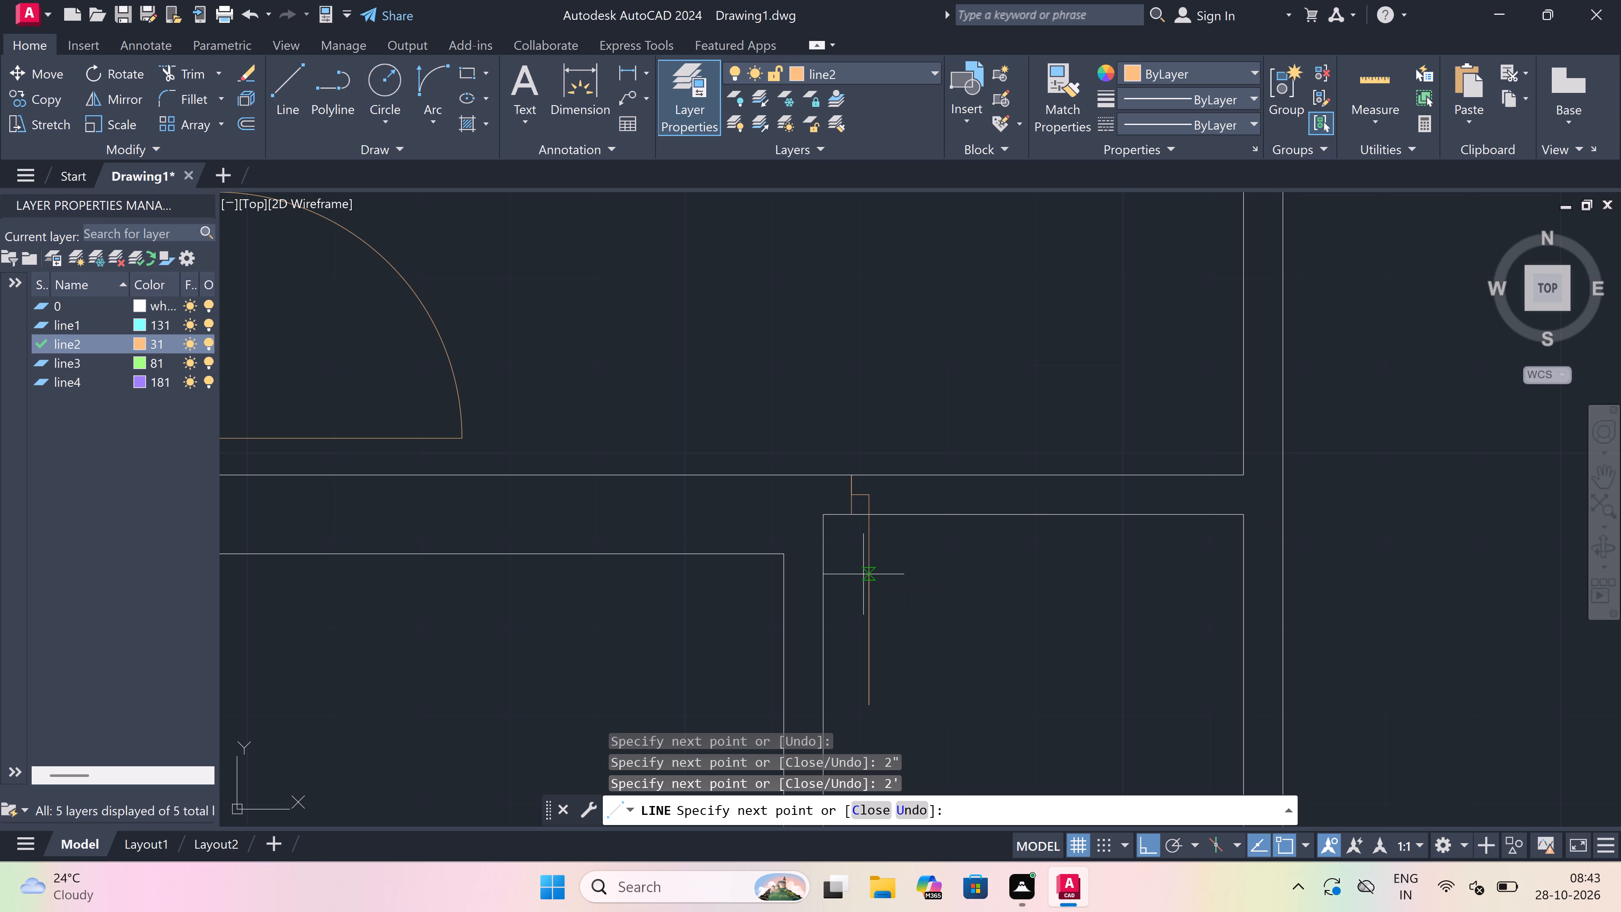
pyautogui.press('Escape')
# Draw the east jamb line across the narrow room's north wall, with a 2" westward stub from its midpoint.
pyautogui.press('space')
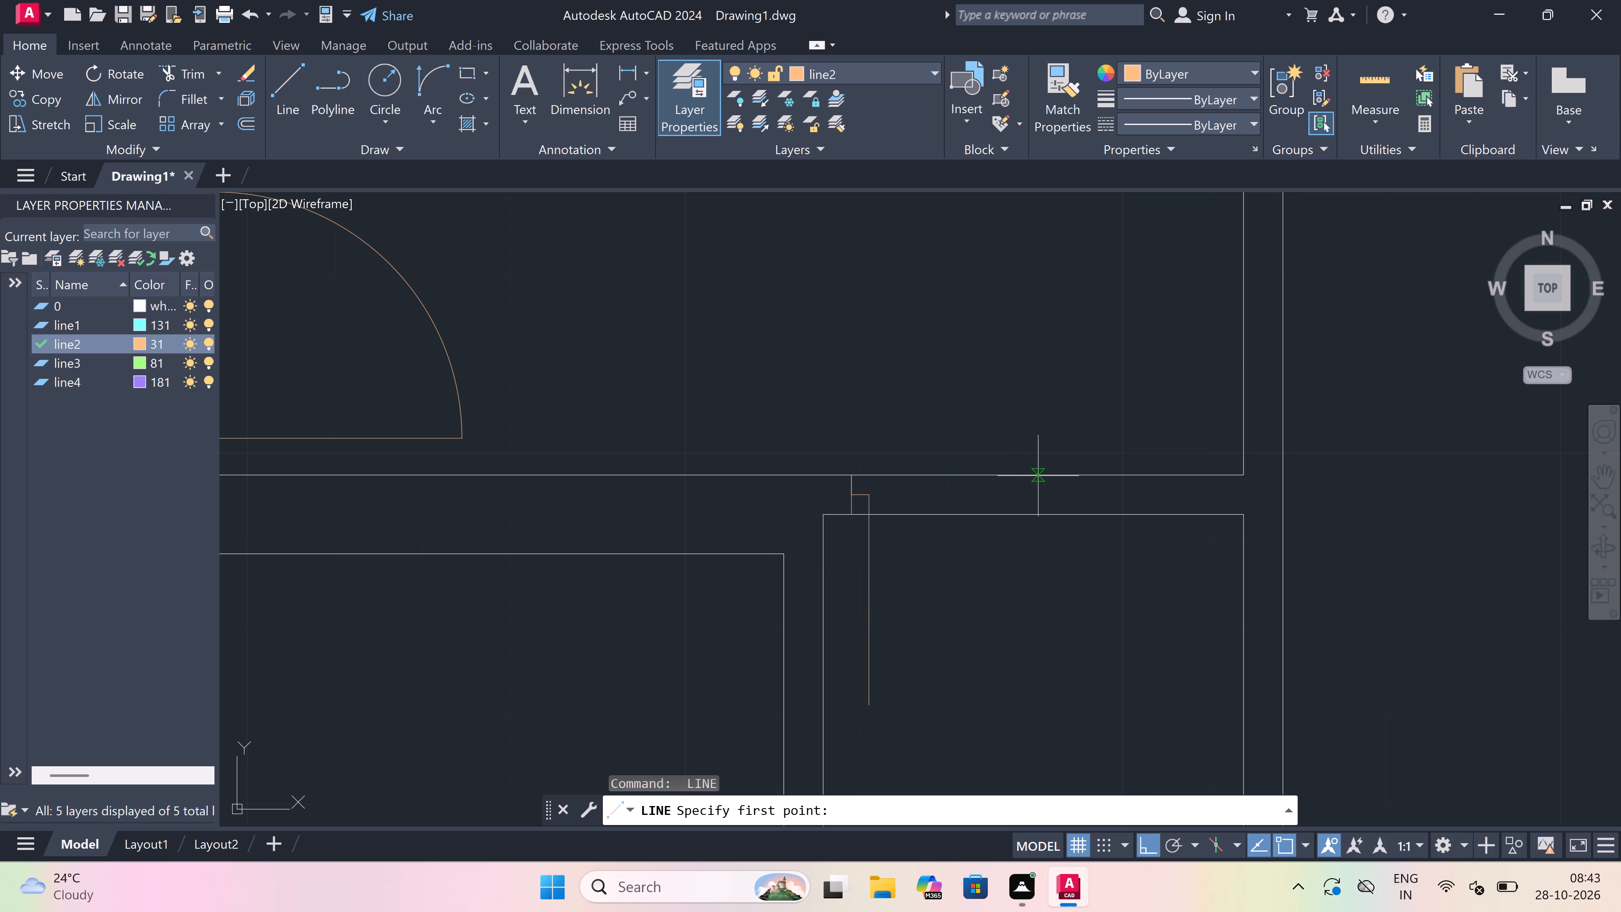
pyautogui.click(1059, 476)
pyautogui.click(1060, 522)
pyautogui.moveTo(1060, 493); pyautogui.dragTo(1027, 493)
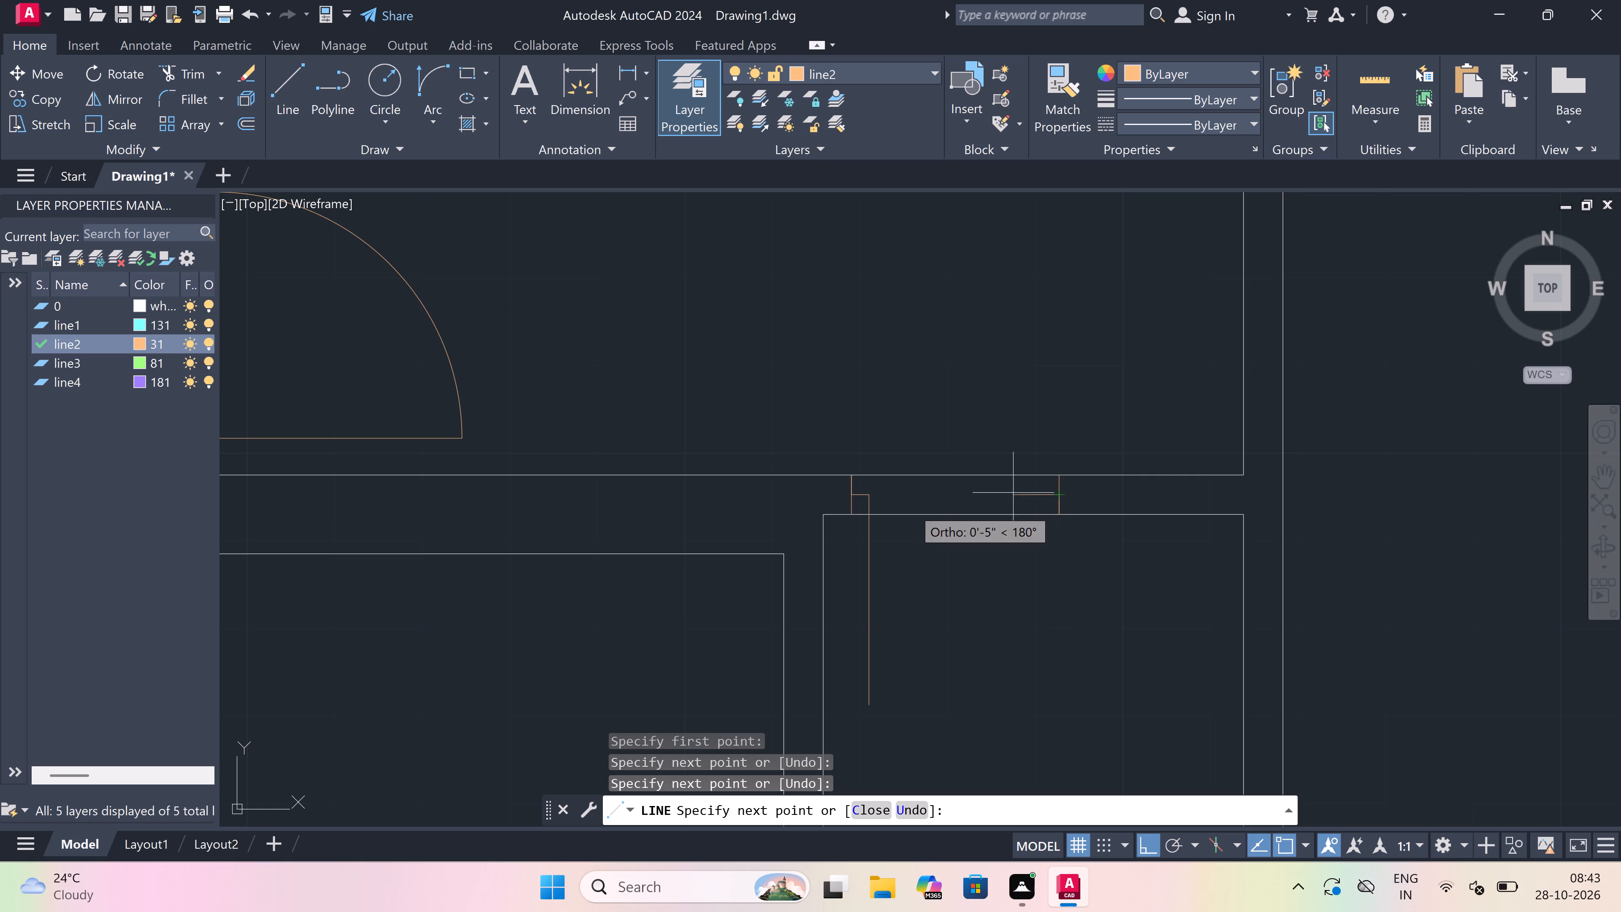
pyautogui.write('2"')
pyautogui.press('space')
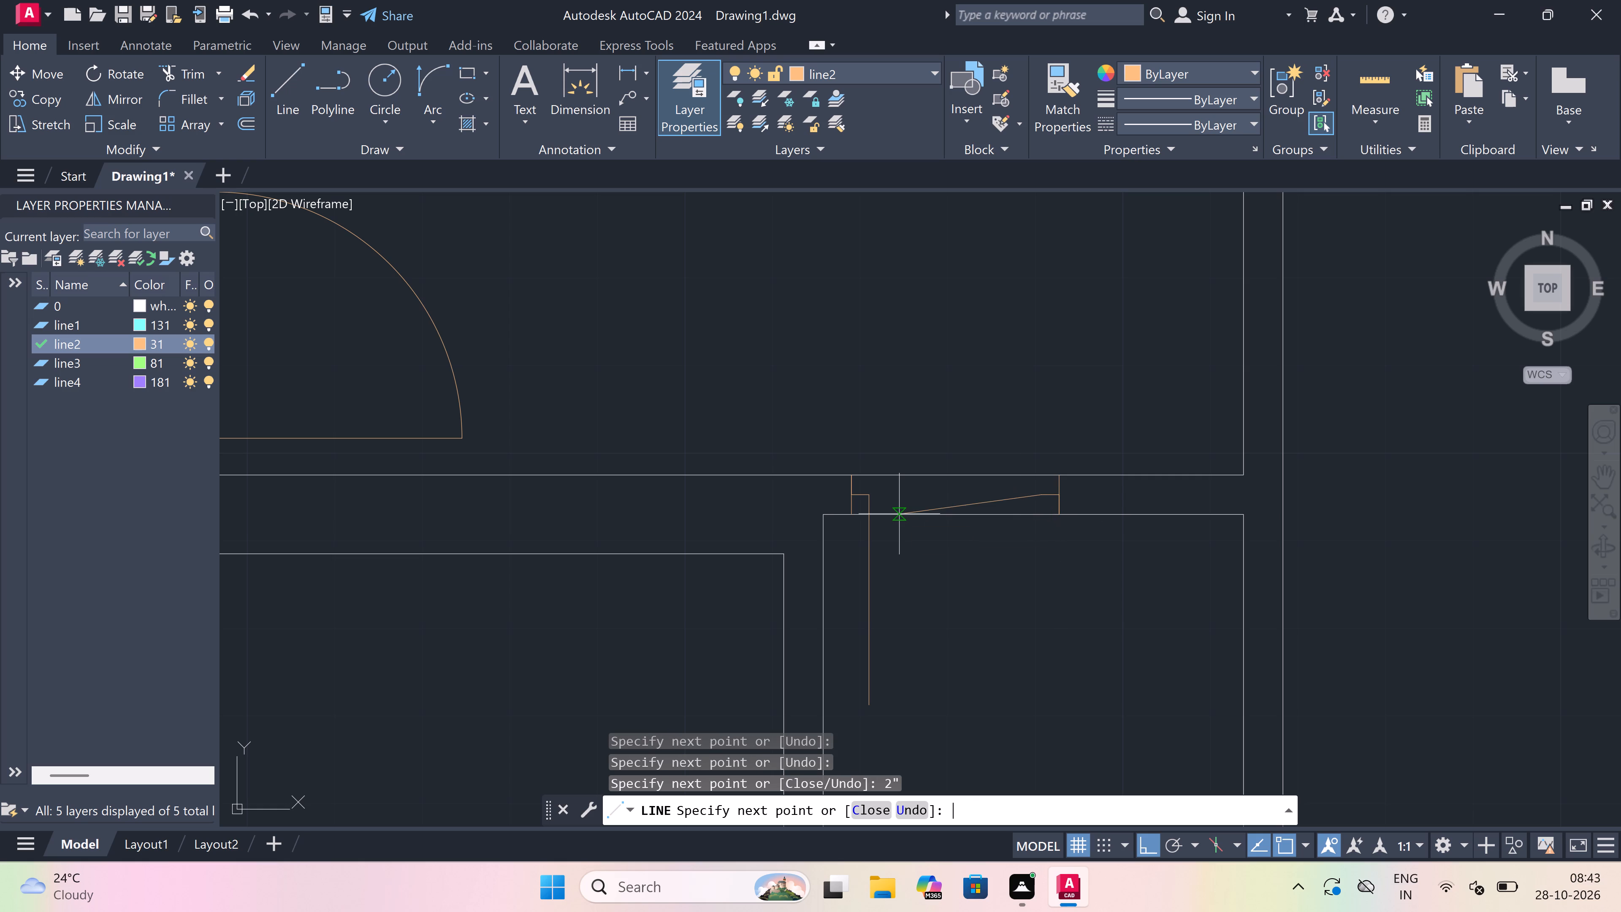
pyautogui.press('Escape')
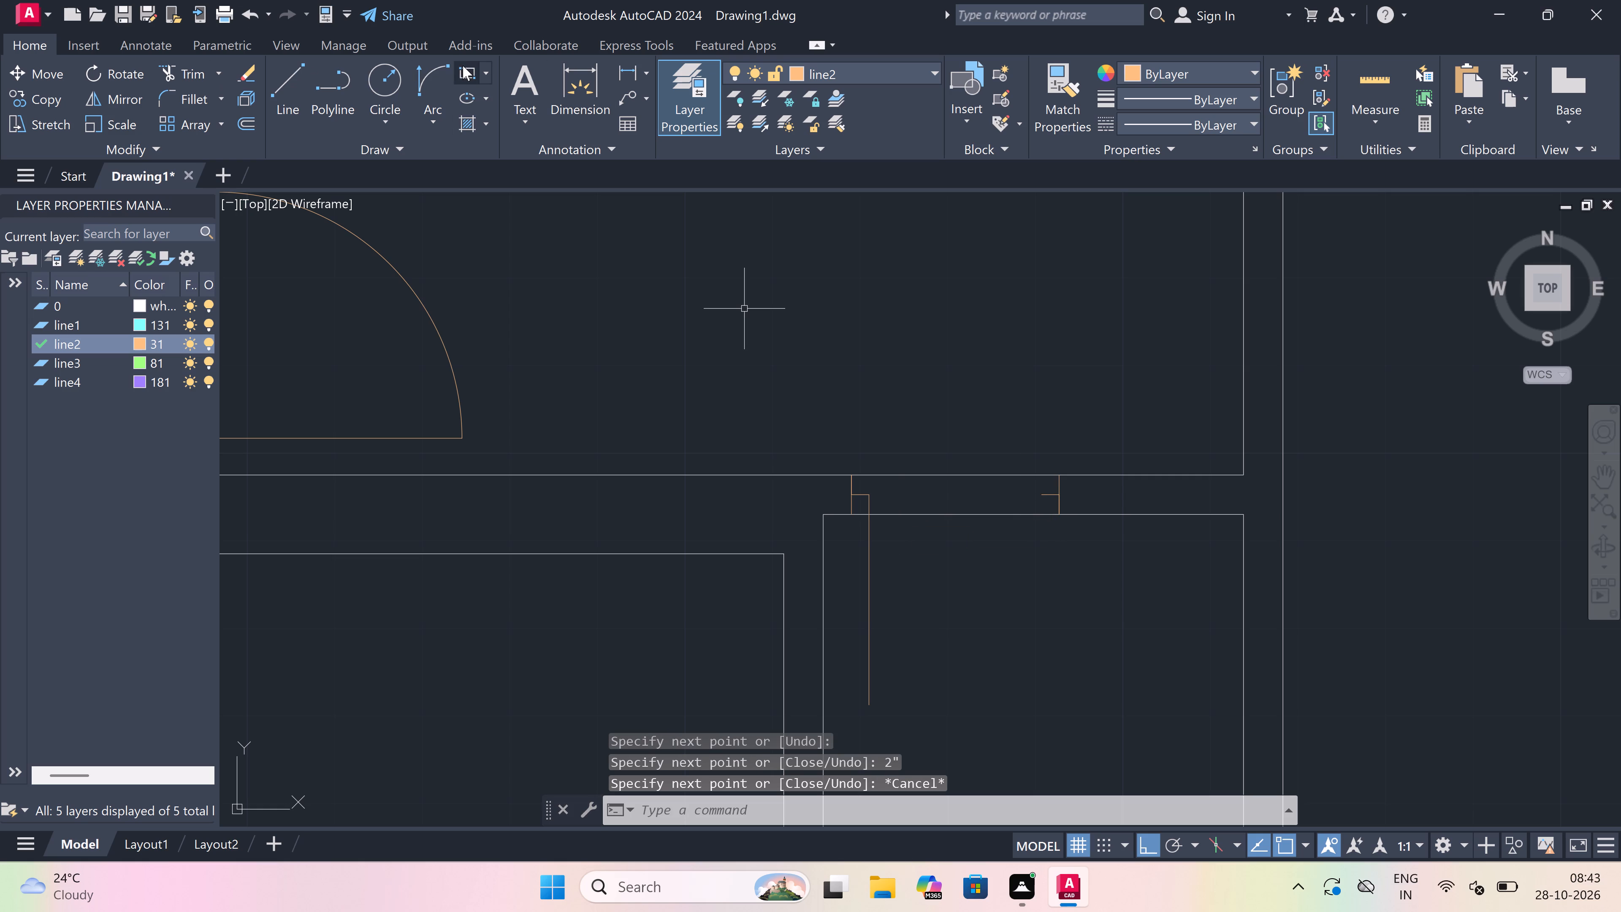
# Draw the door swing arc from the leaf's south end to the free end of the east jamb's stub.
pyautogui.click(426, 80)
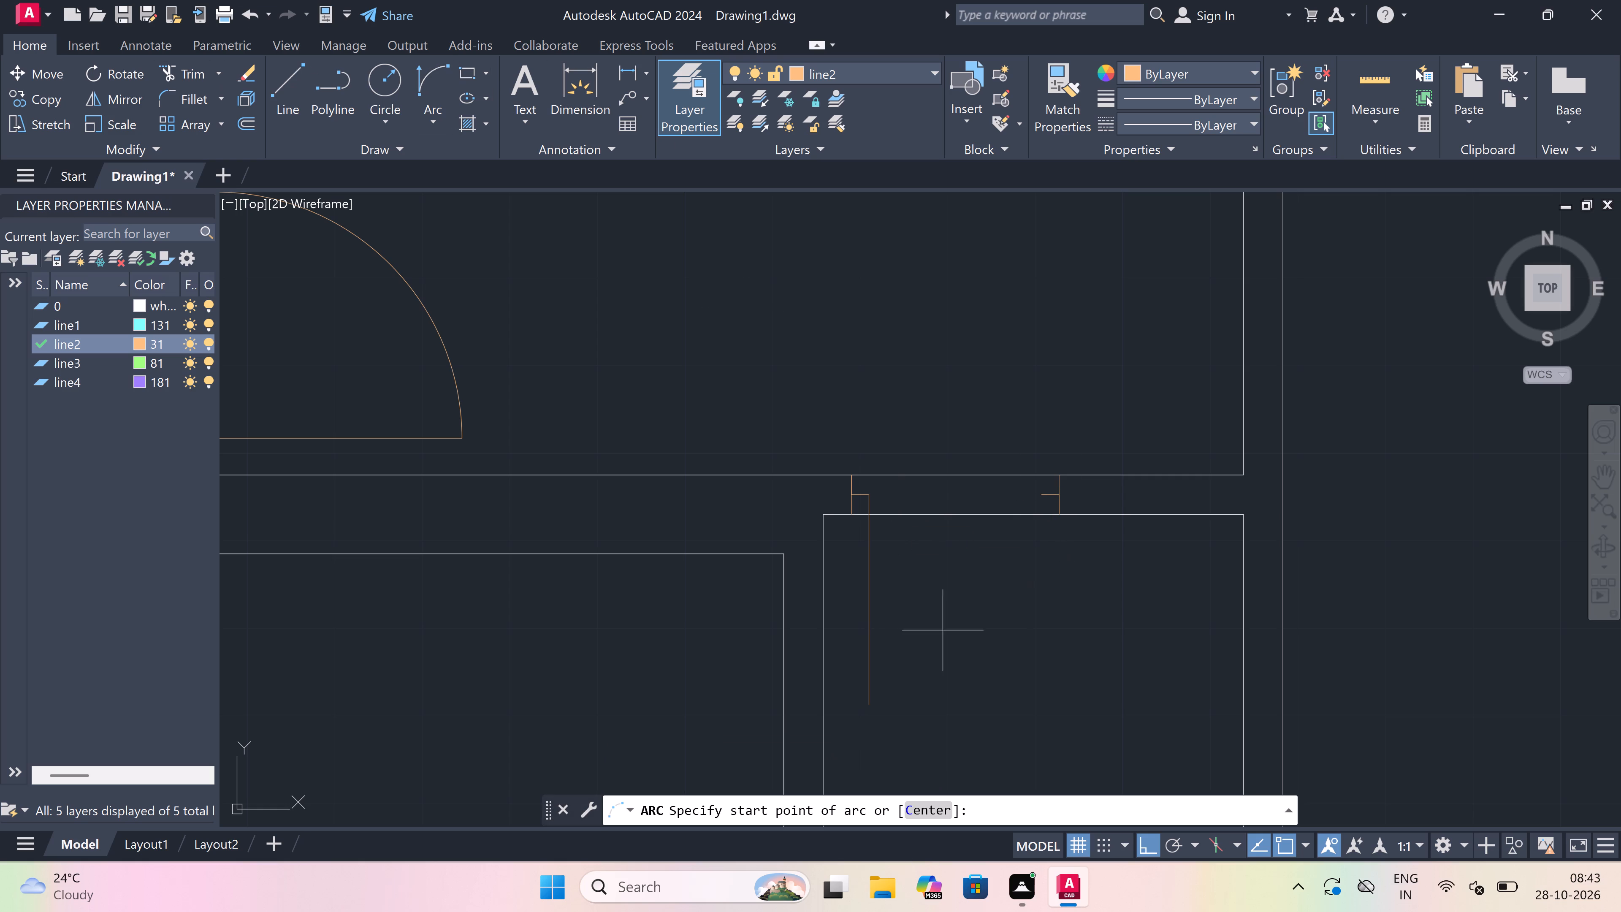
pyautogui.moveTo(874, 703); pyautogui.dragTo(889, 679)
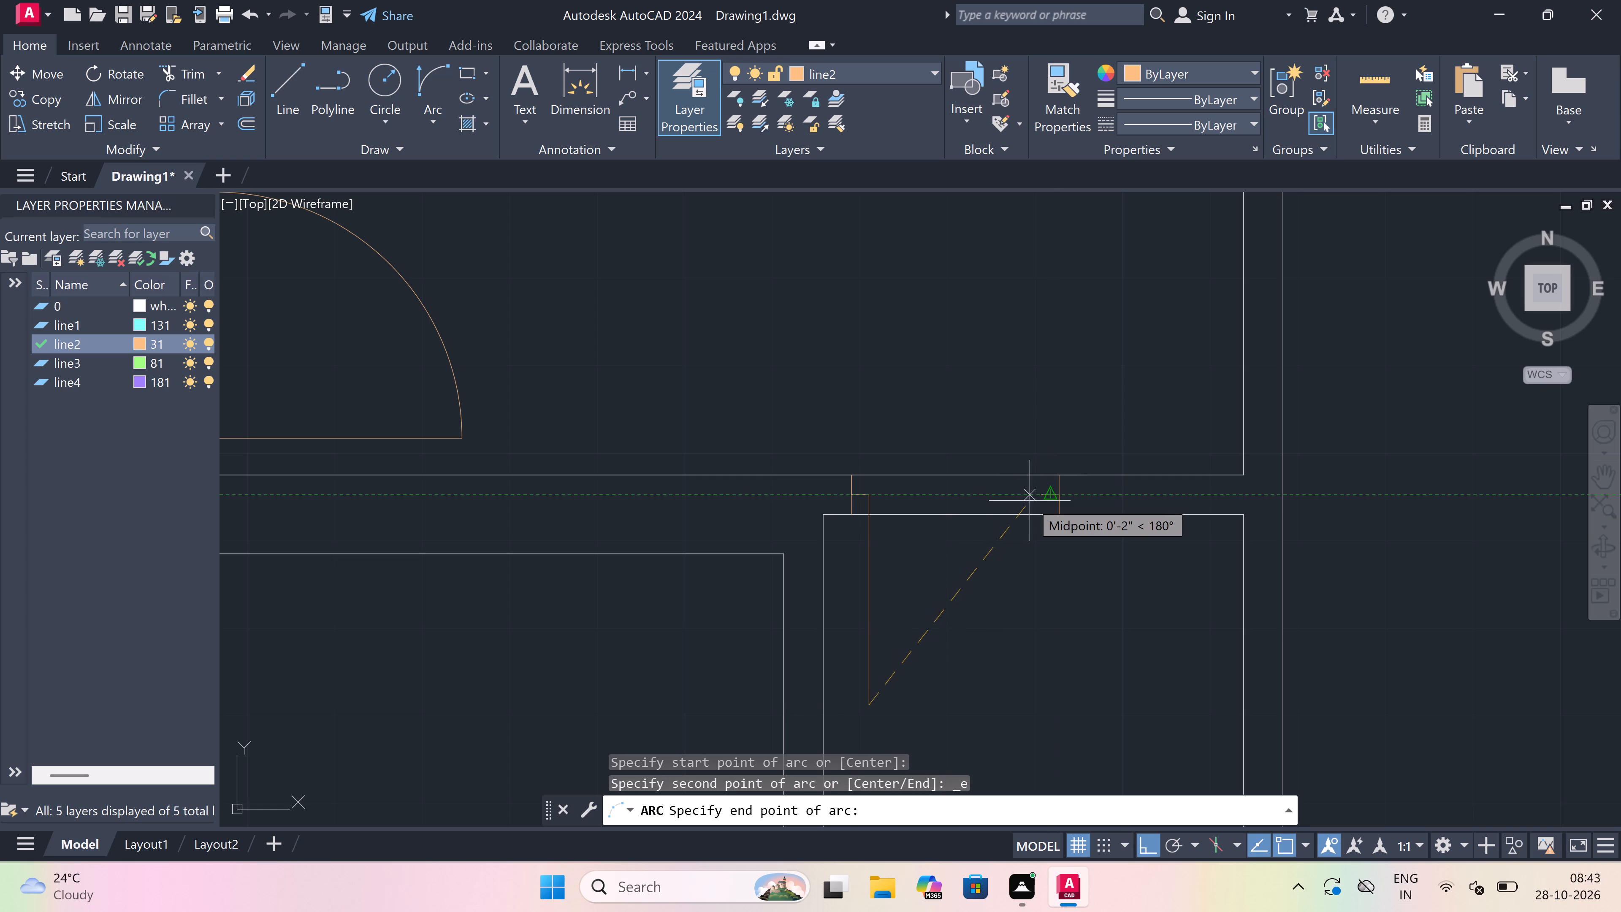
pyautogui.click(1037, 498)
pyautogui.click(1201, 576)
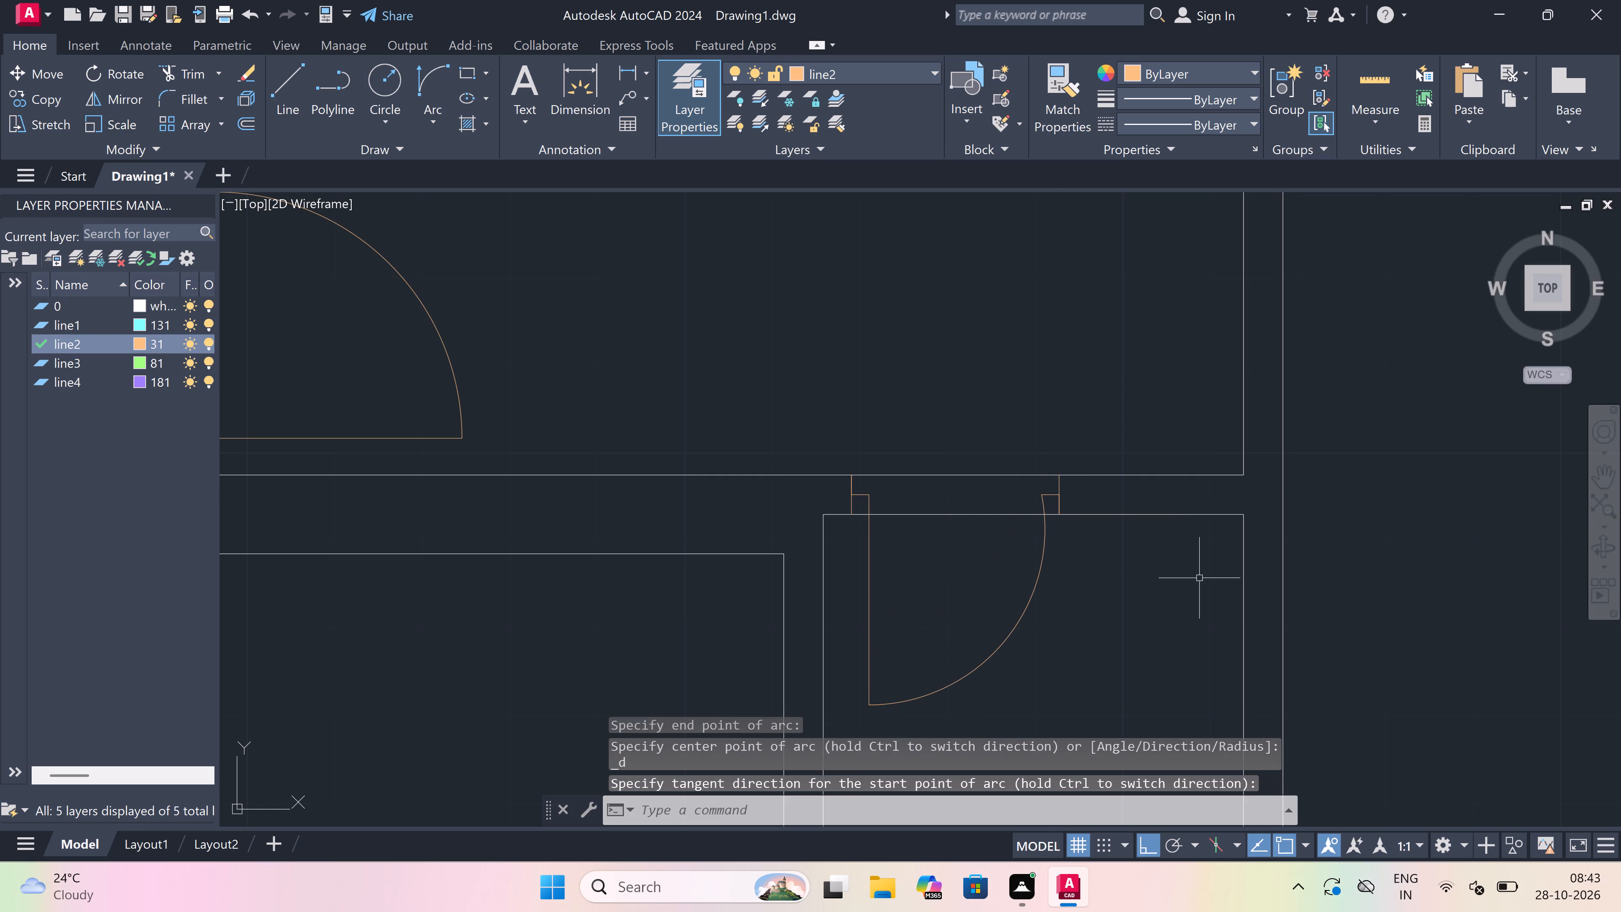
# Trim both lines of the narrow room's north wall between the two jambs to open the doorway.
pyautogui.press('t')
pyautogui.press('r')
pyautogui.press('space')
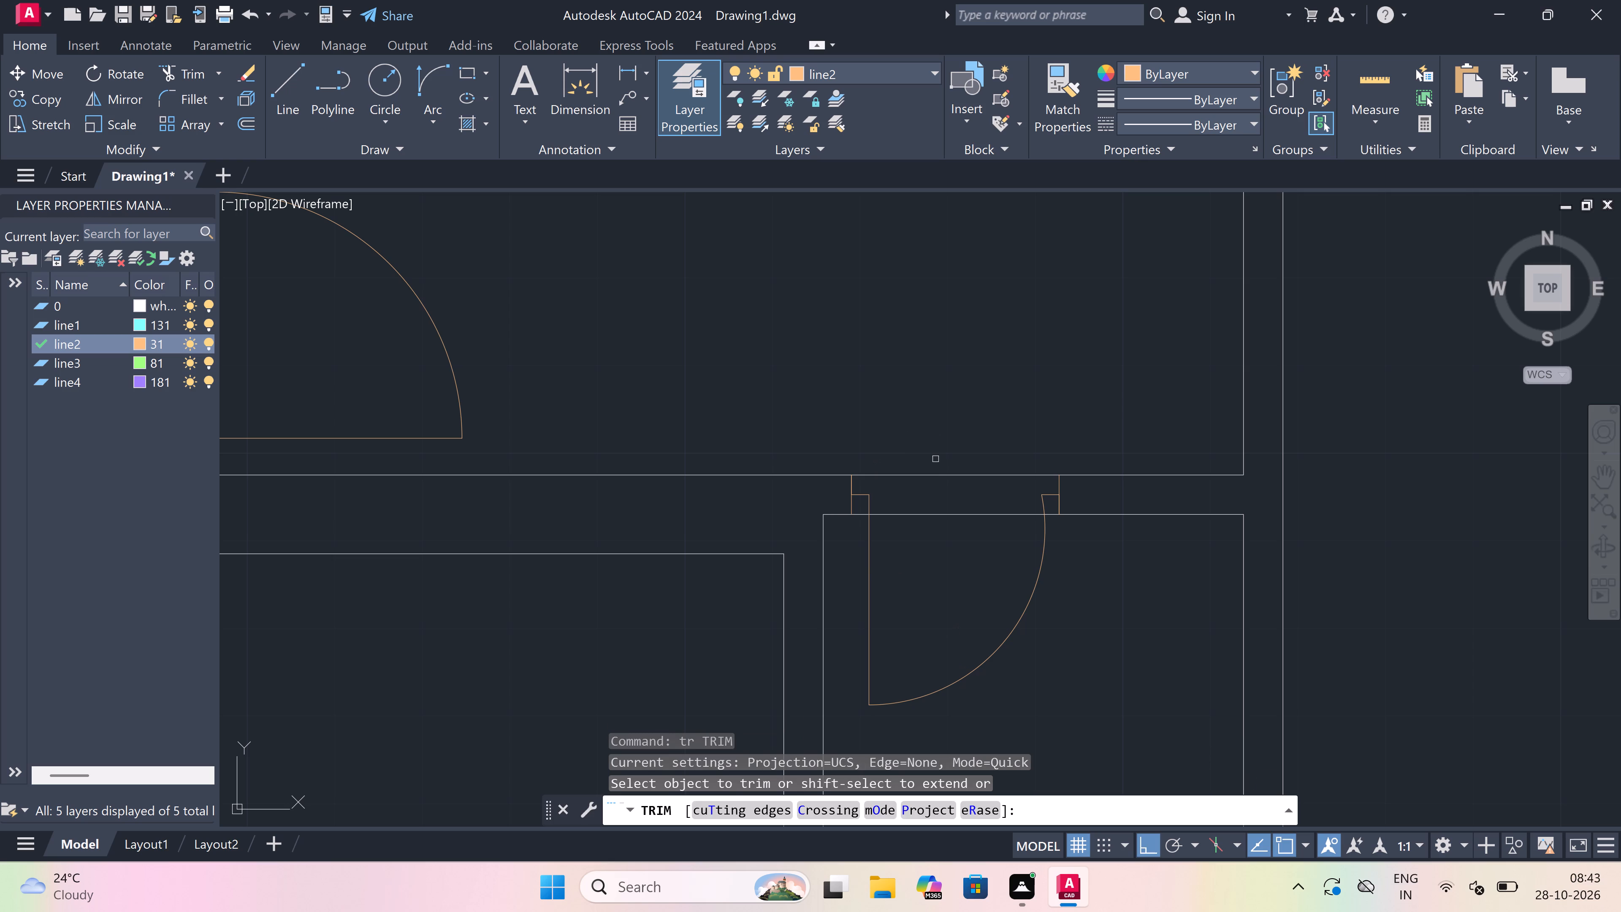
pyautogui.moveTo(936, 459); pyautogui.dragTo(938, 469)
pyautogui.click(946, 584)
pyautogui.press('Escape')
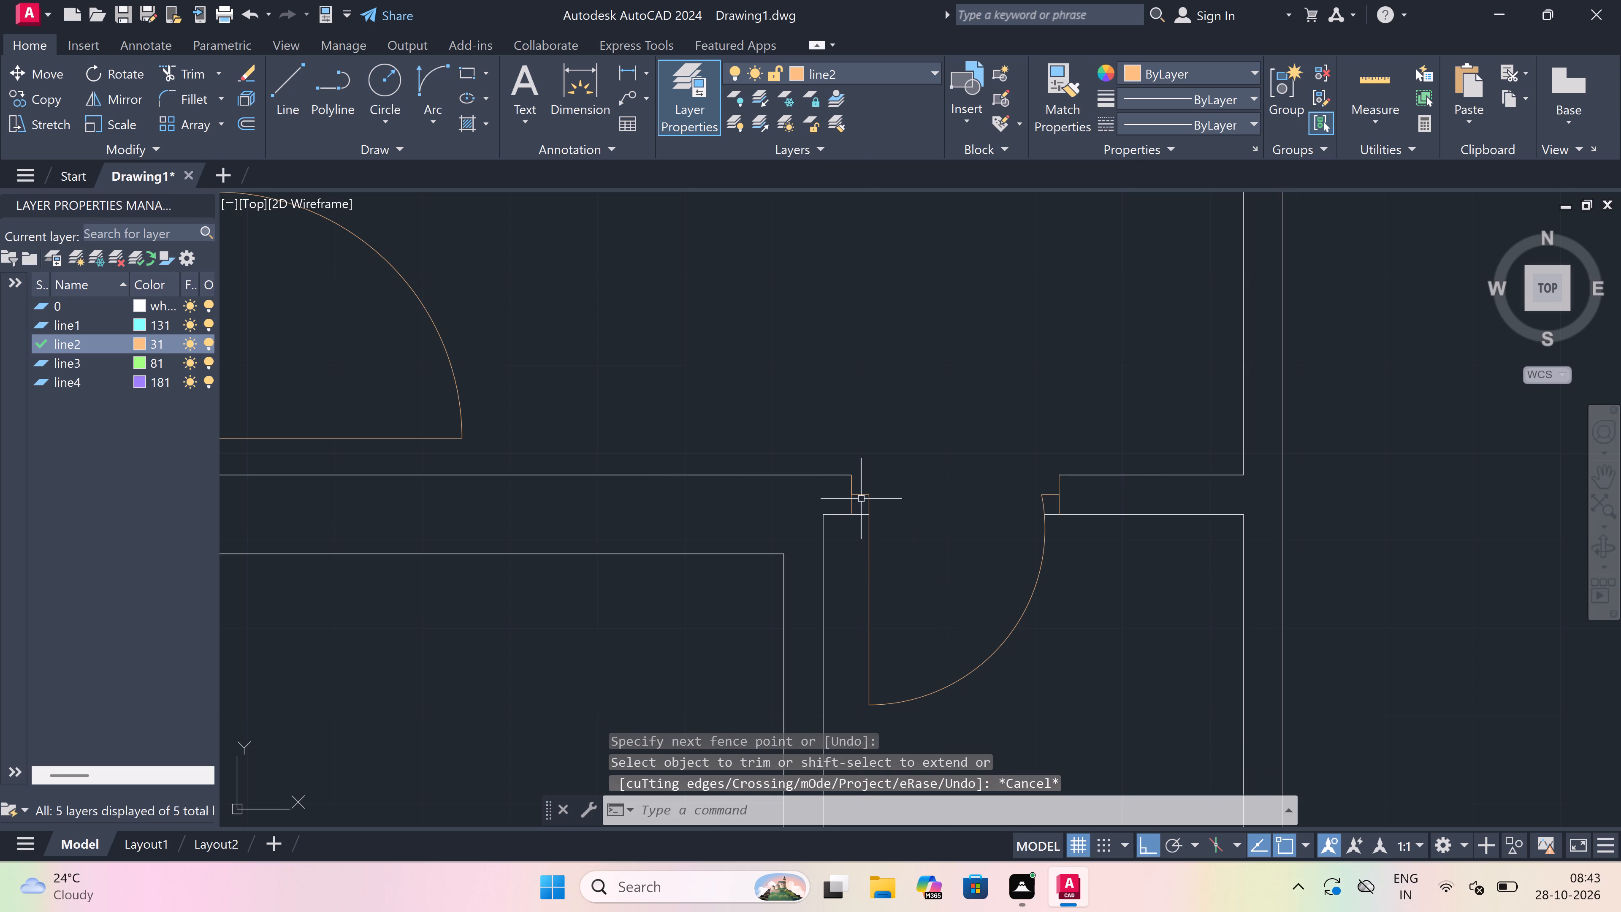
# Draw a jamb line across the south wall of the narrow room south of the staircase, near its southwest corner.
pyautogui.scroll(-7, 828, 451)
pyautogui.scroll(1, 831, 597)
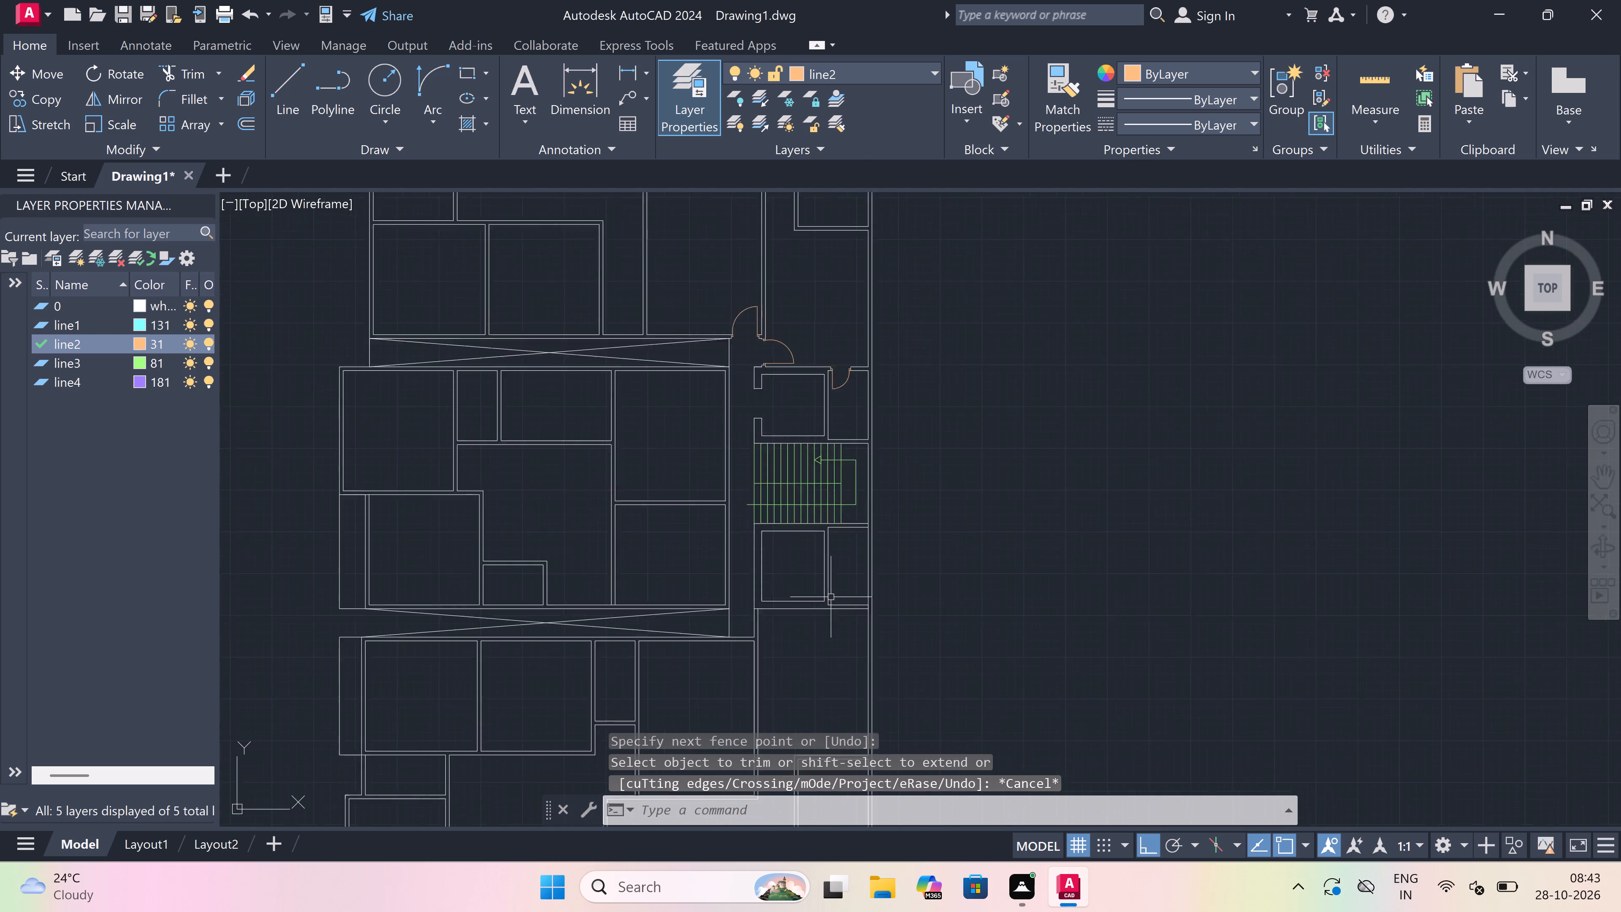
pyautogui.scroll(1, 831, 597)
pyautogui.press('l')
pyautogui.press('space')
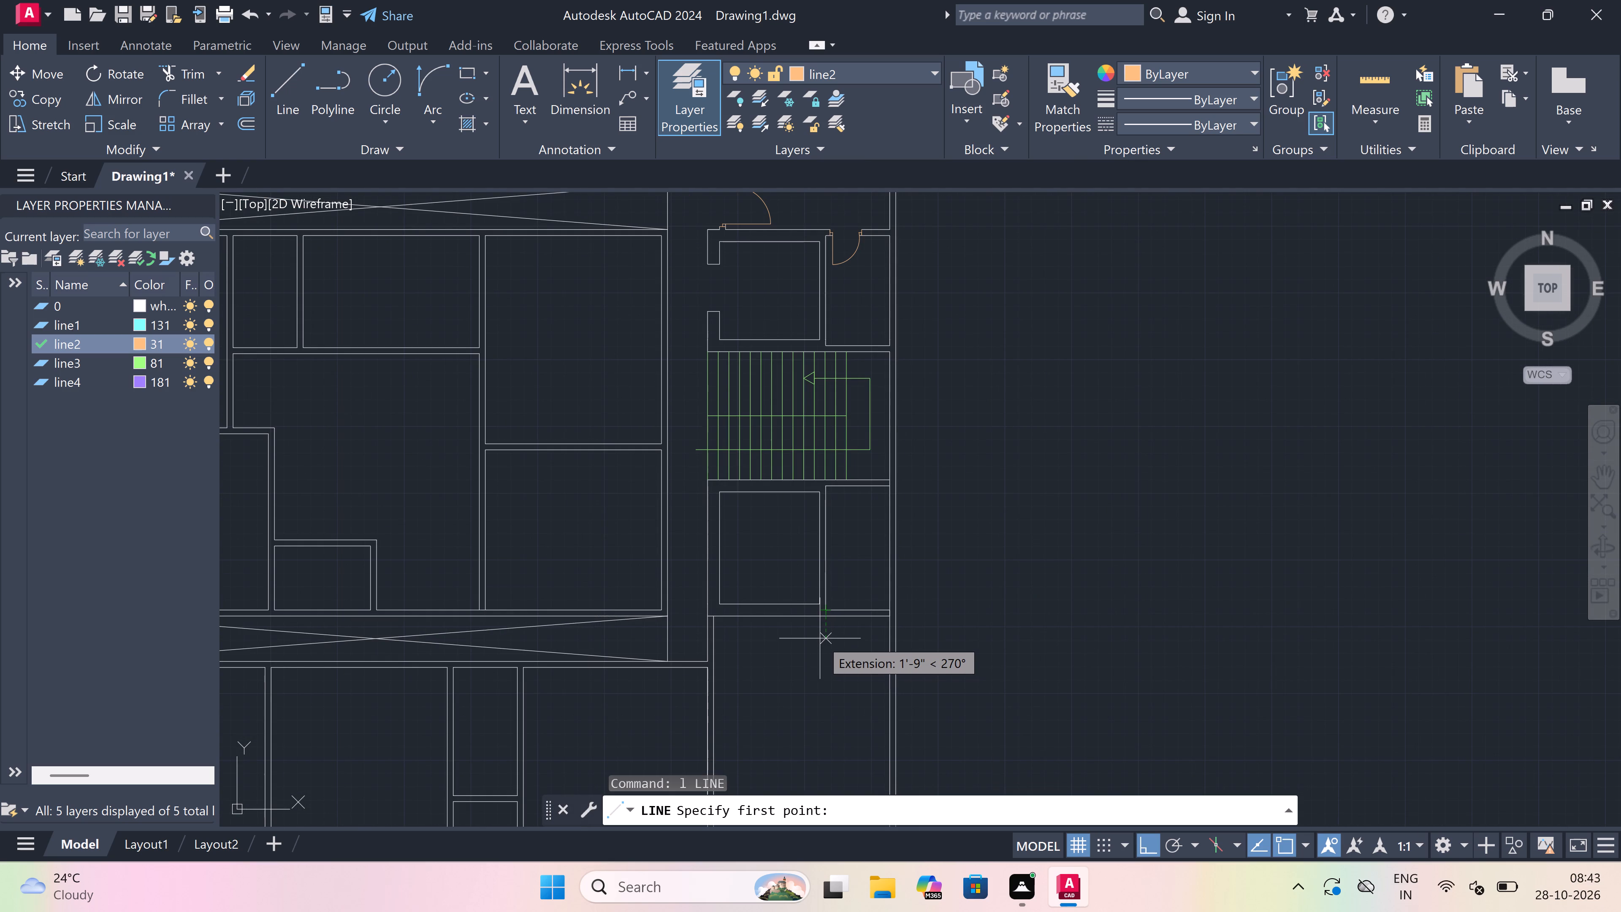
pyautogui.scroll(2, 826, 587)
pyautogui.scroll(1, 846, 646)
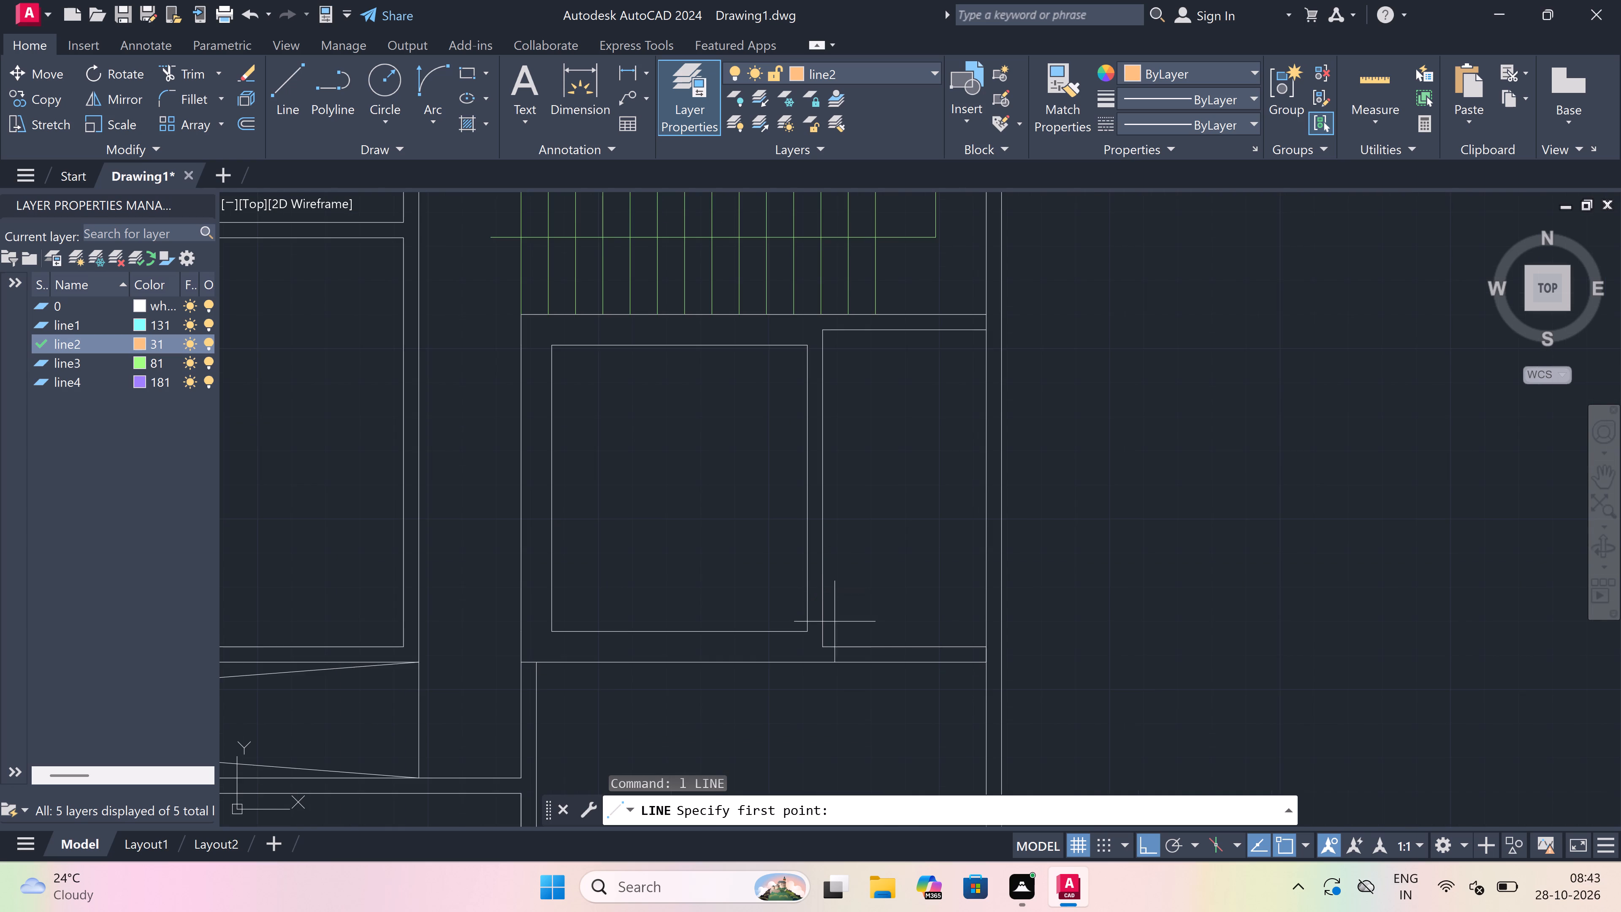
pyautogui.scroll(2, 846, 646)
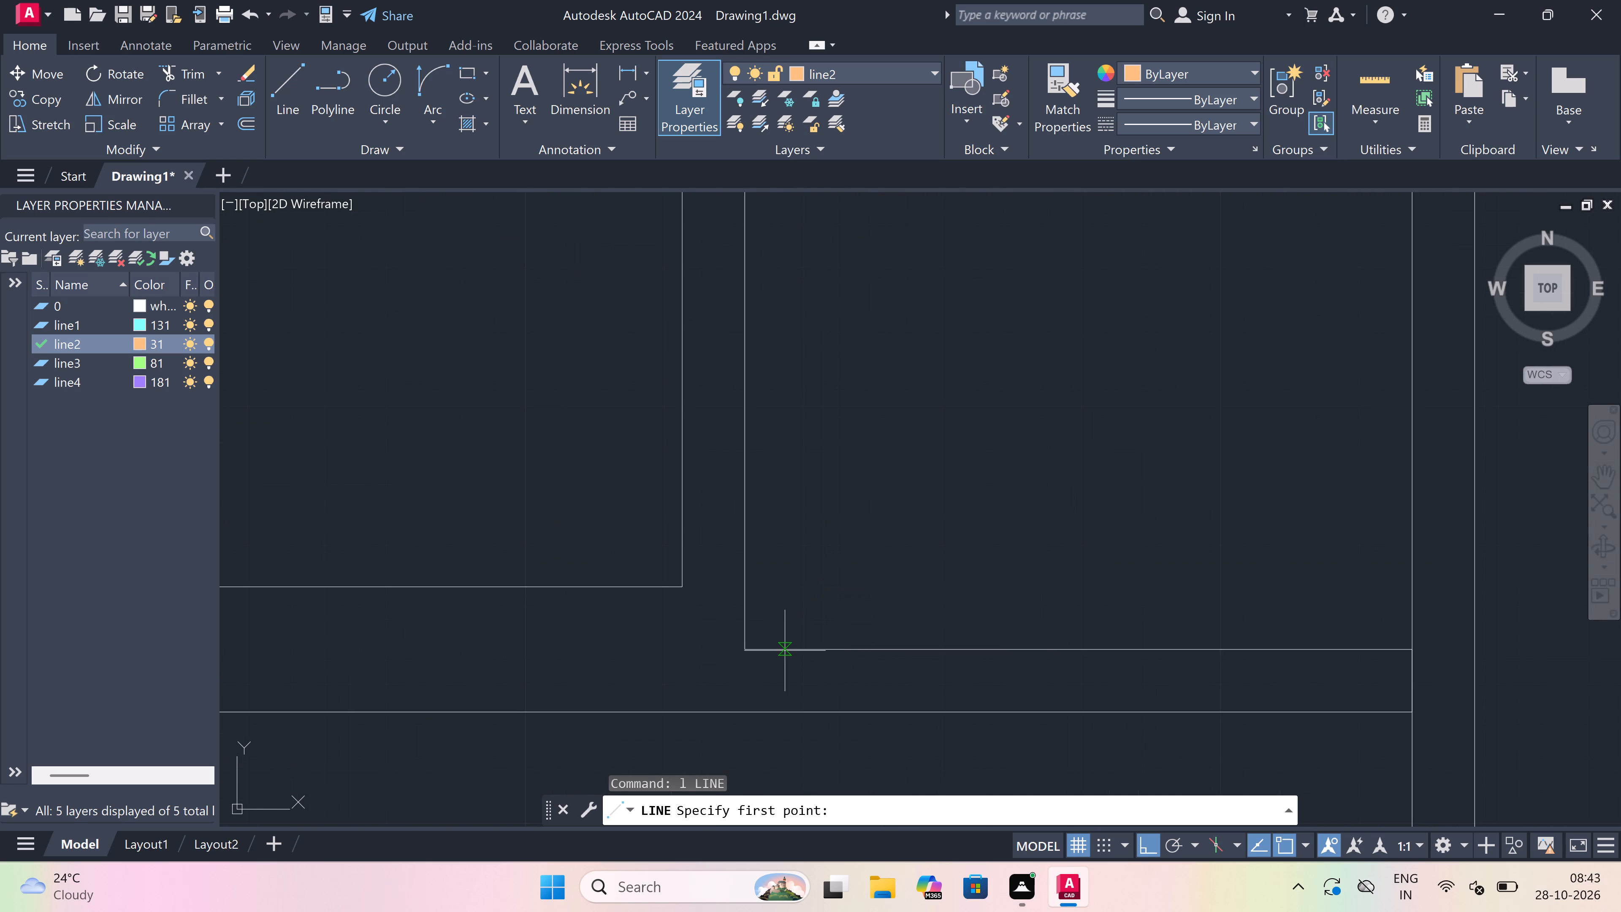
pyautogui.click(785, 650)
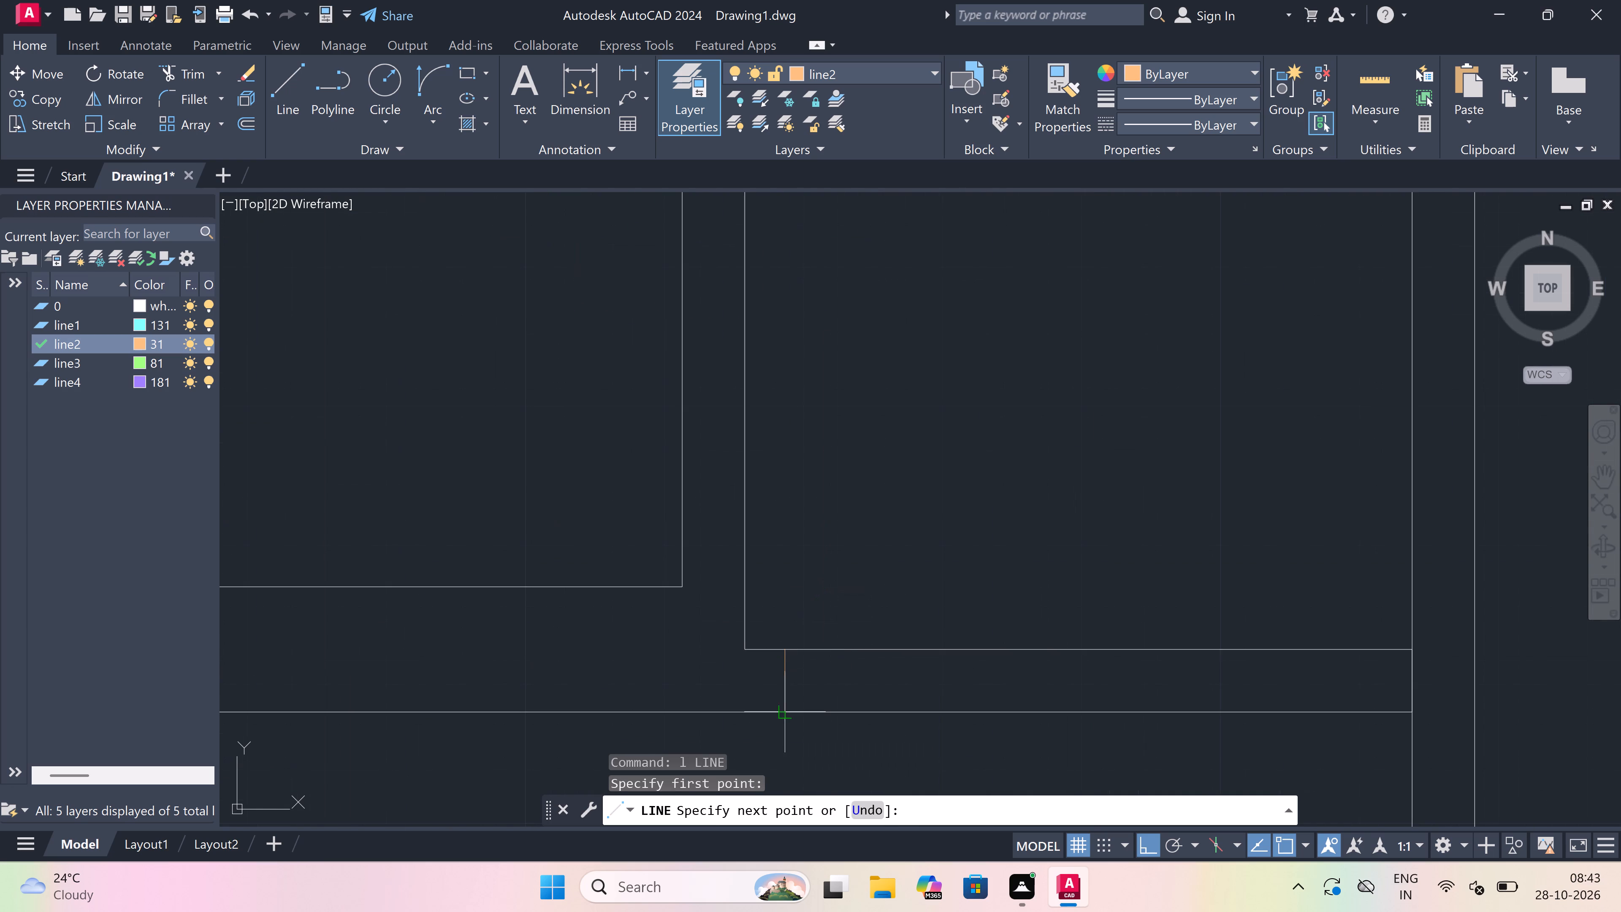
pyautogui.click(784, 708)
# From that jamb line's midpoint, draw a 2" eastward stub and a 2' door leaf northward into the room.
pyautogui.moveTo(783, 678); pyautogui.dragTo(797, 675)
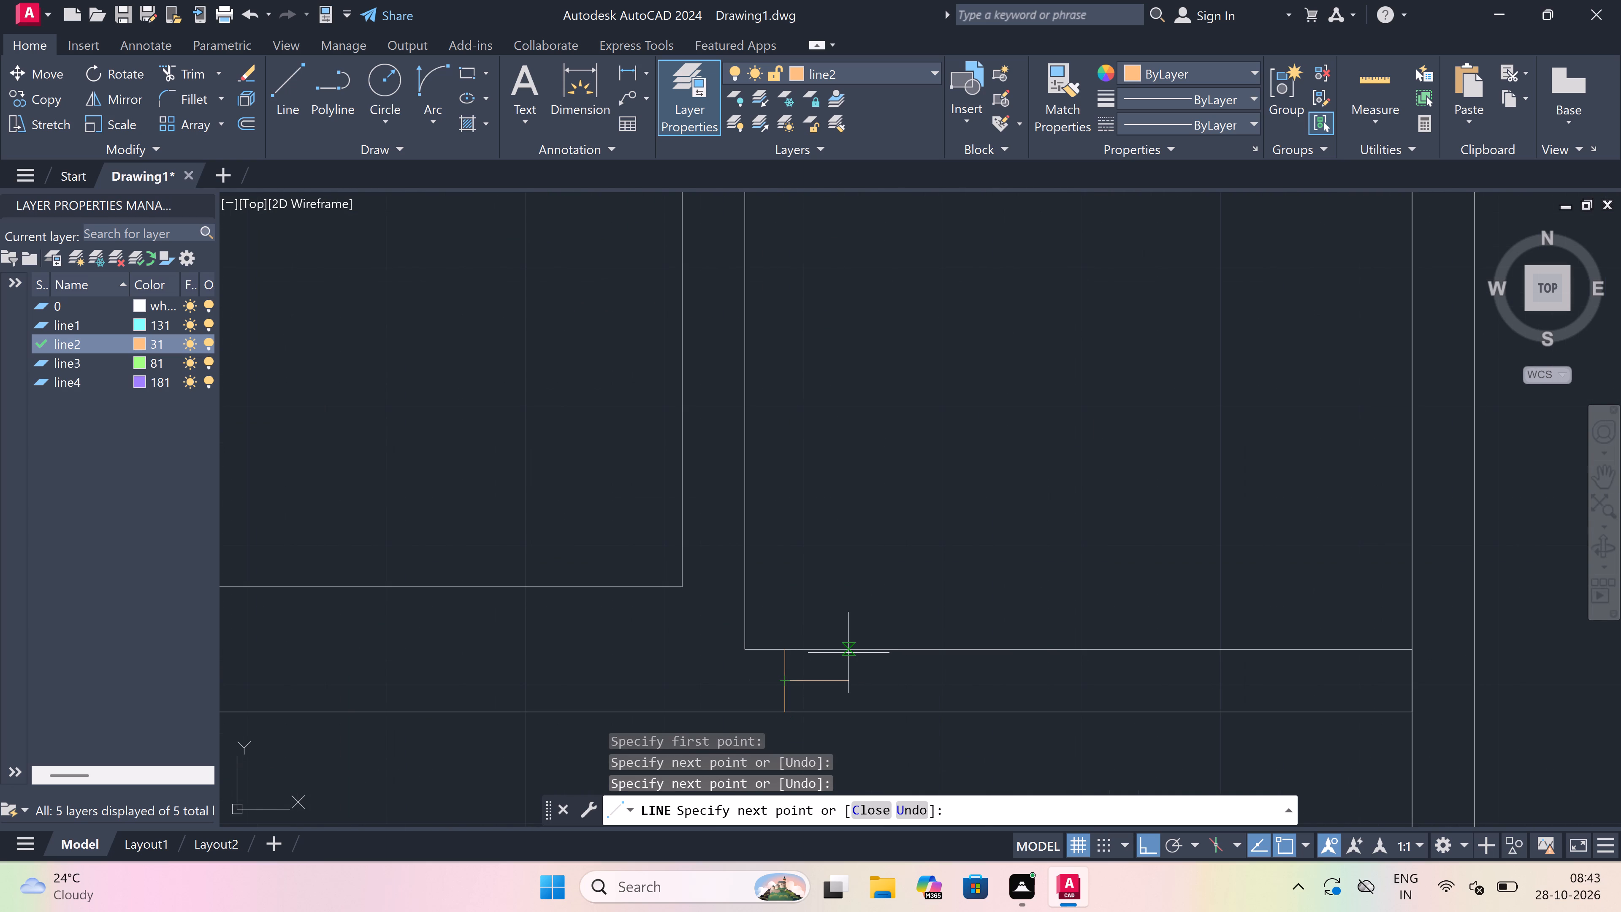
pyautogui.write('2"')
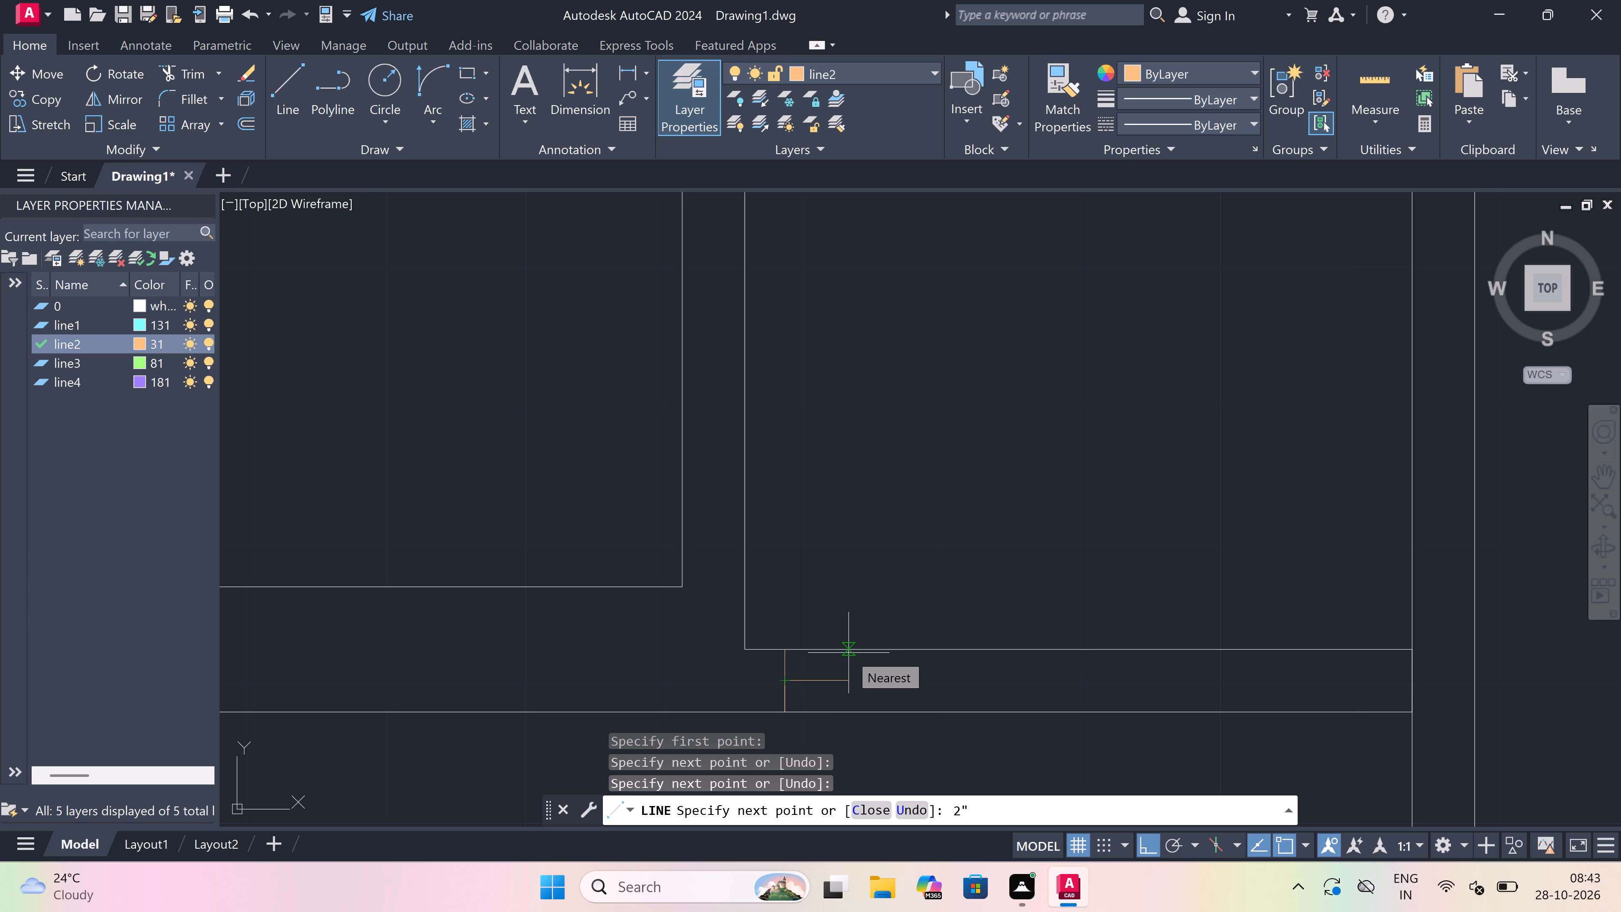
pyautogui.press('space')
pyautogui.press('2')
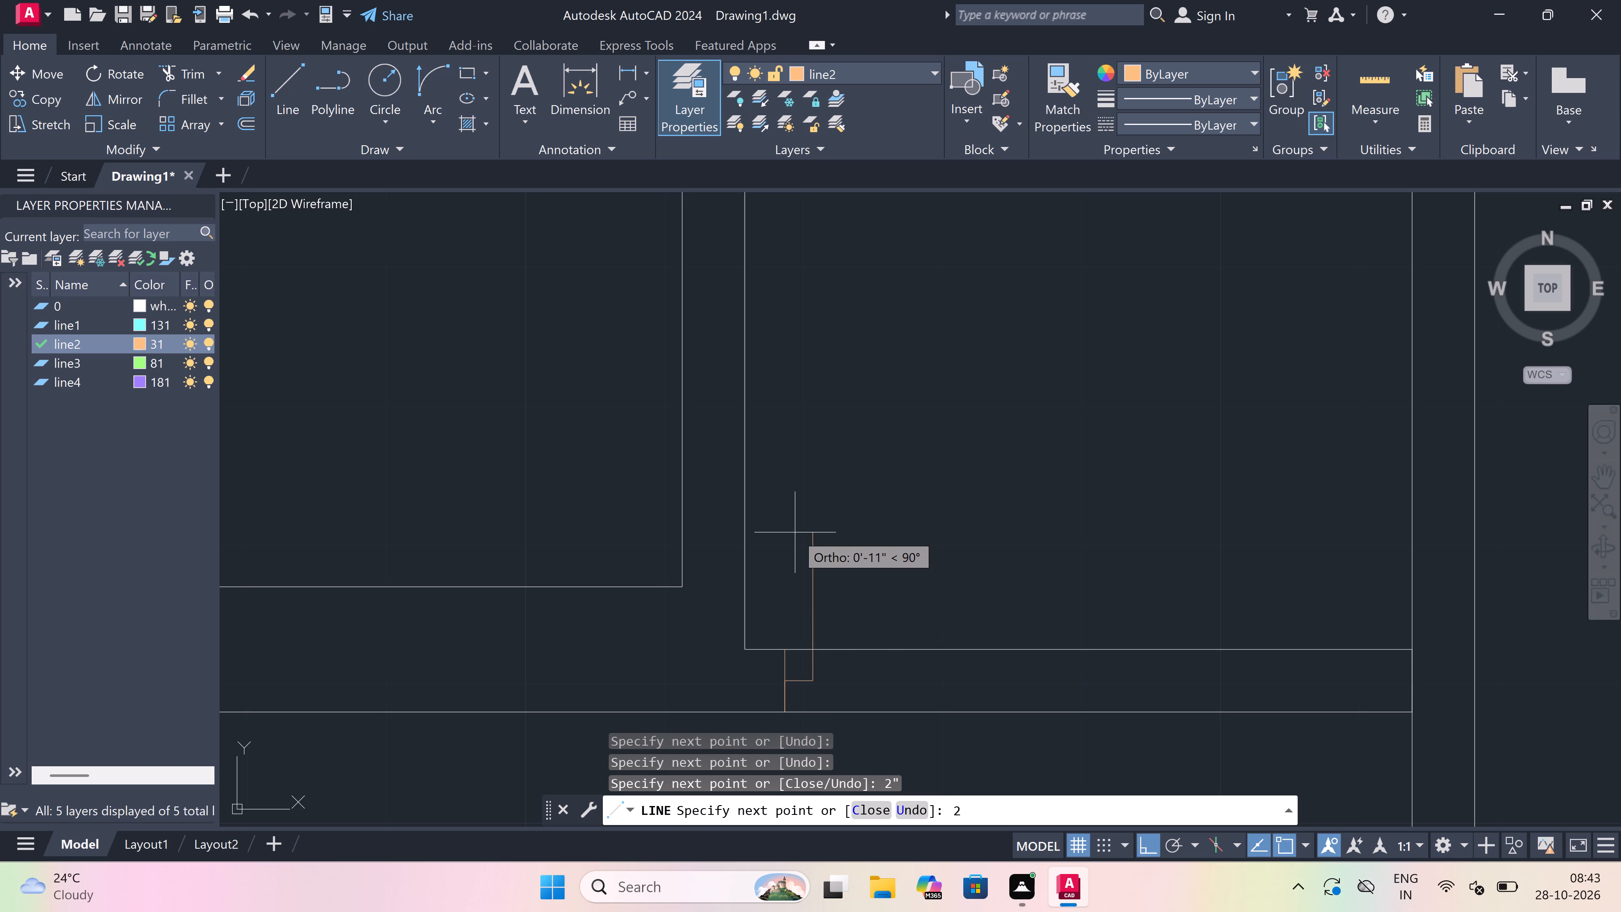
pyautogui.write("'")
pyautogui.press('space')
pyautogui.press('Escape')
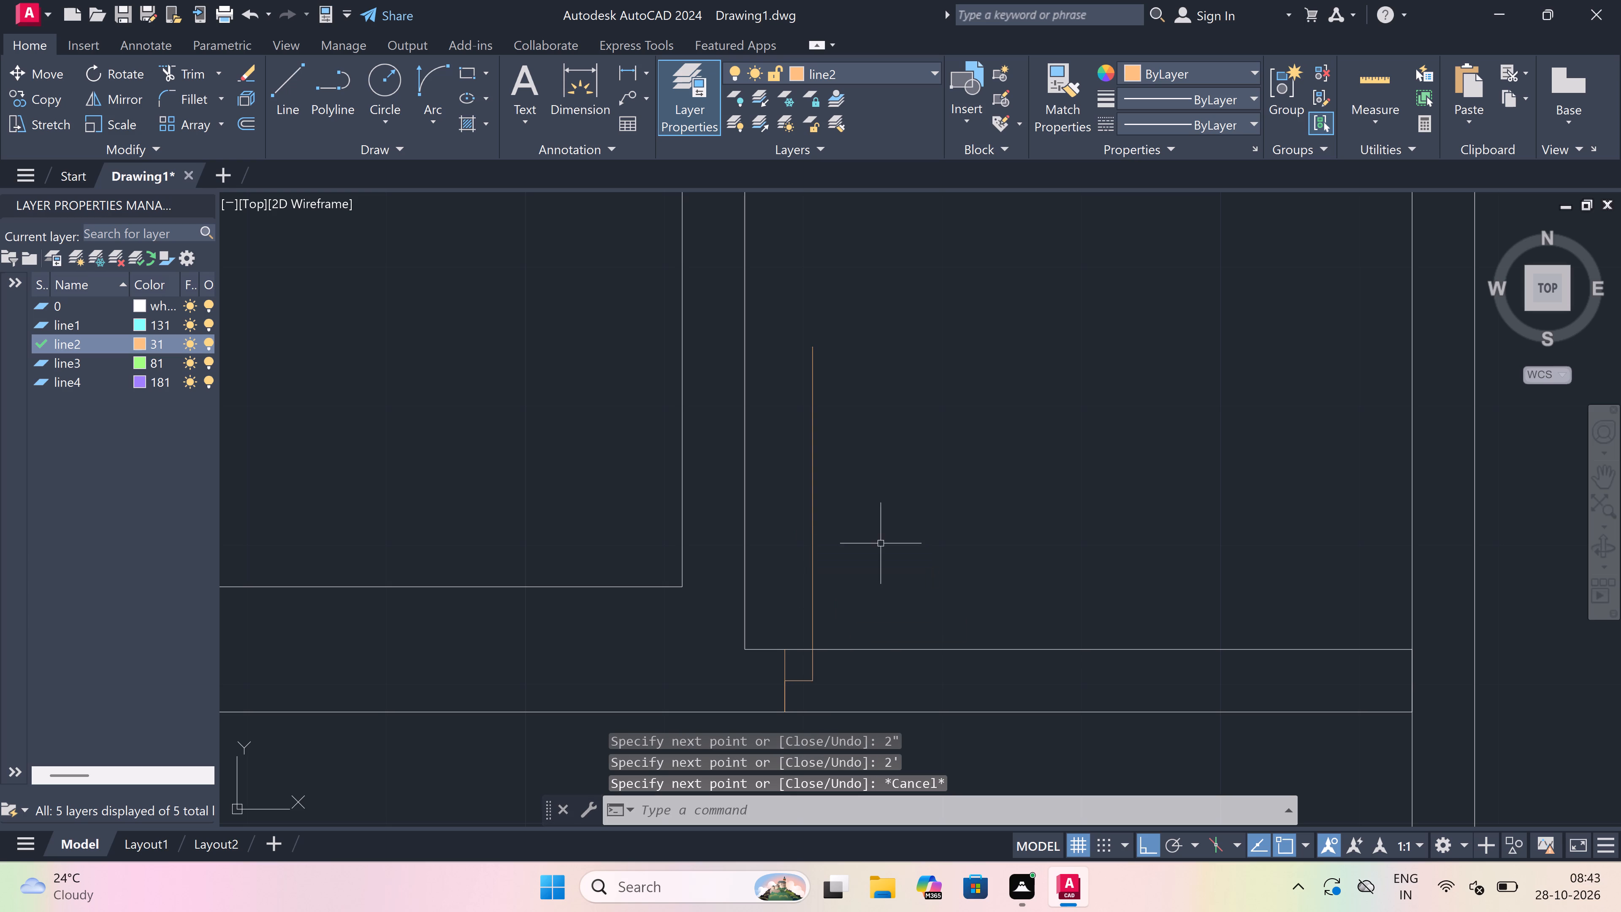
# Draw the east jamb line across the same south wall, with a 2" westward stub from its midpoint.
pyautogui.press('space')
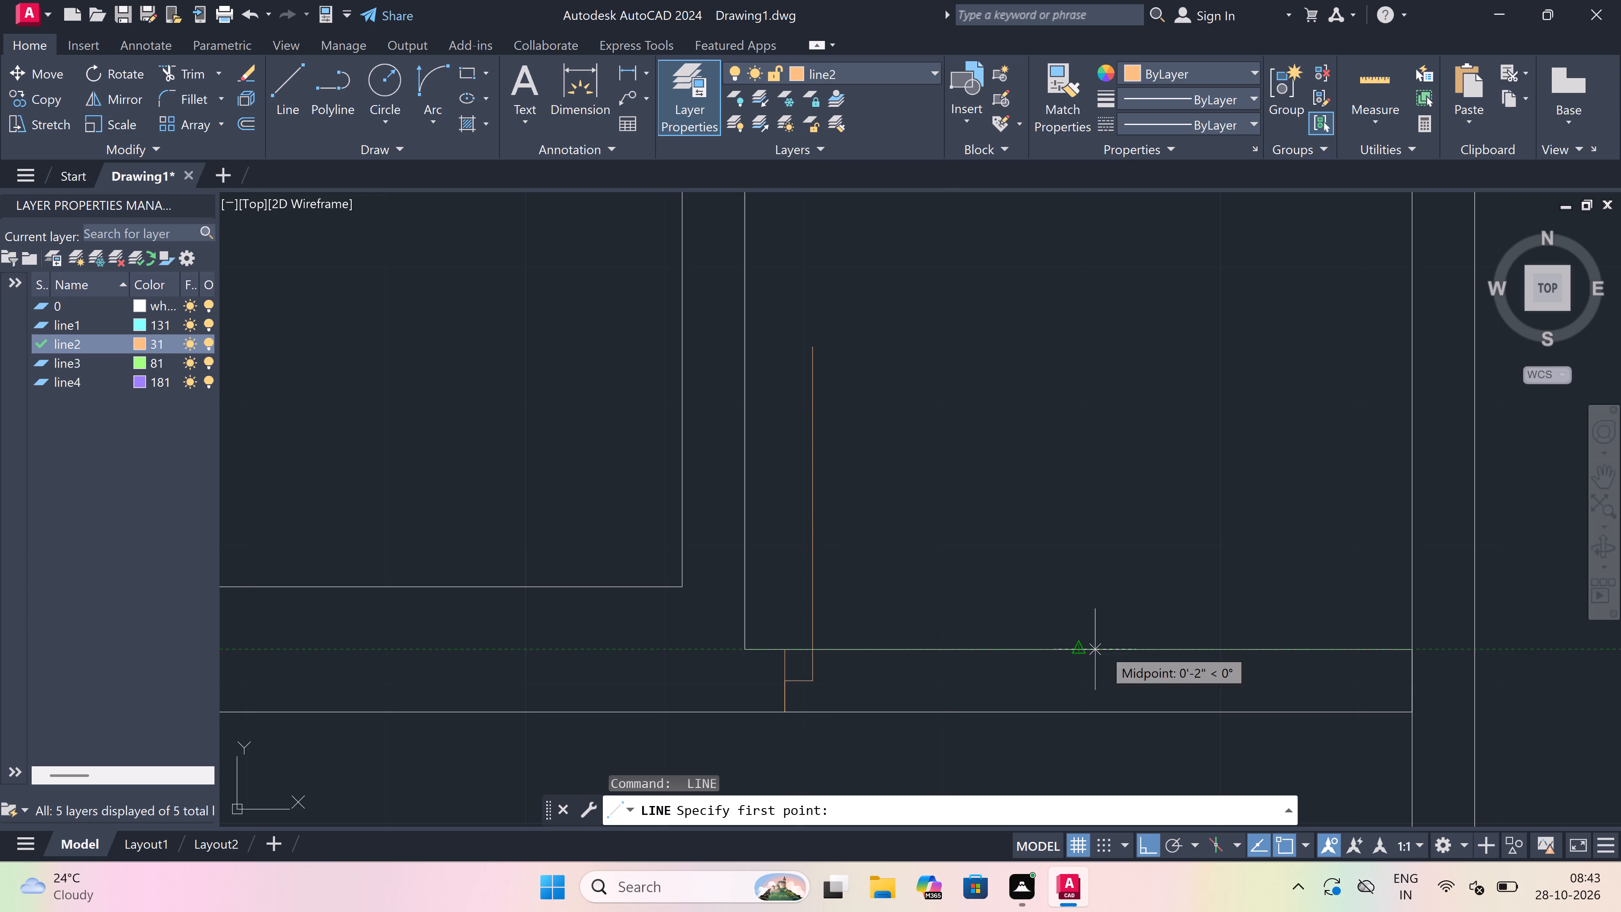
pyautogui.click(1090, 655)
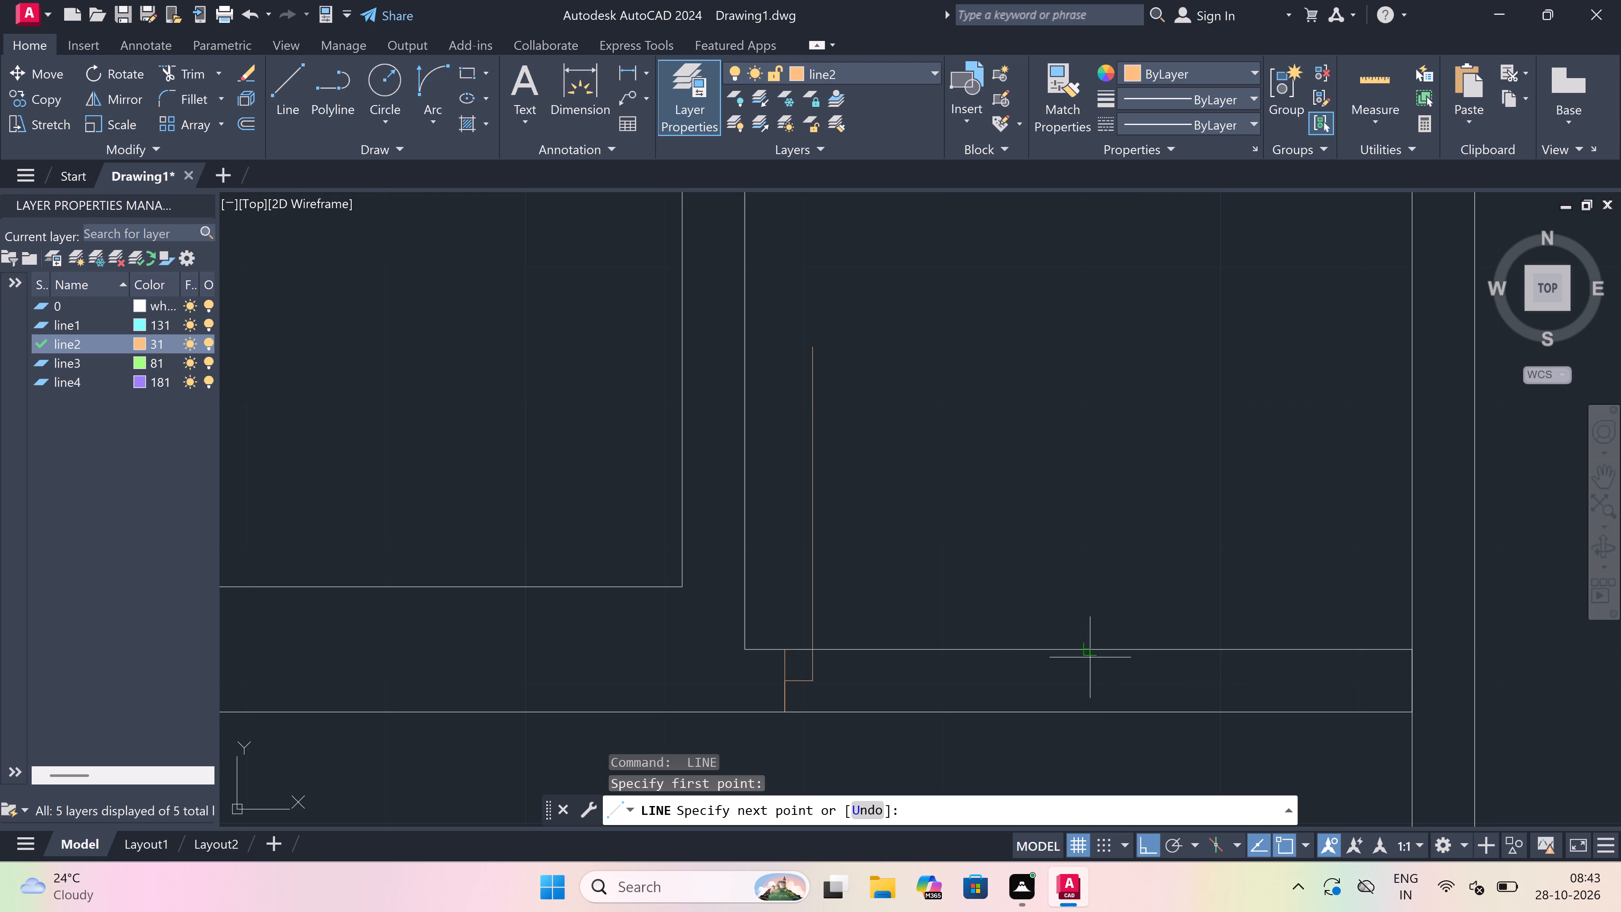
pyautogui.moveTo(1093, 710); pyautogui.dragTo(1094, 706)
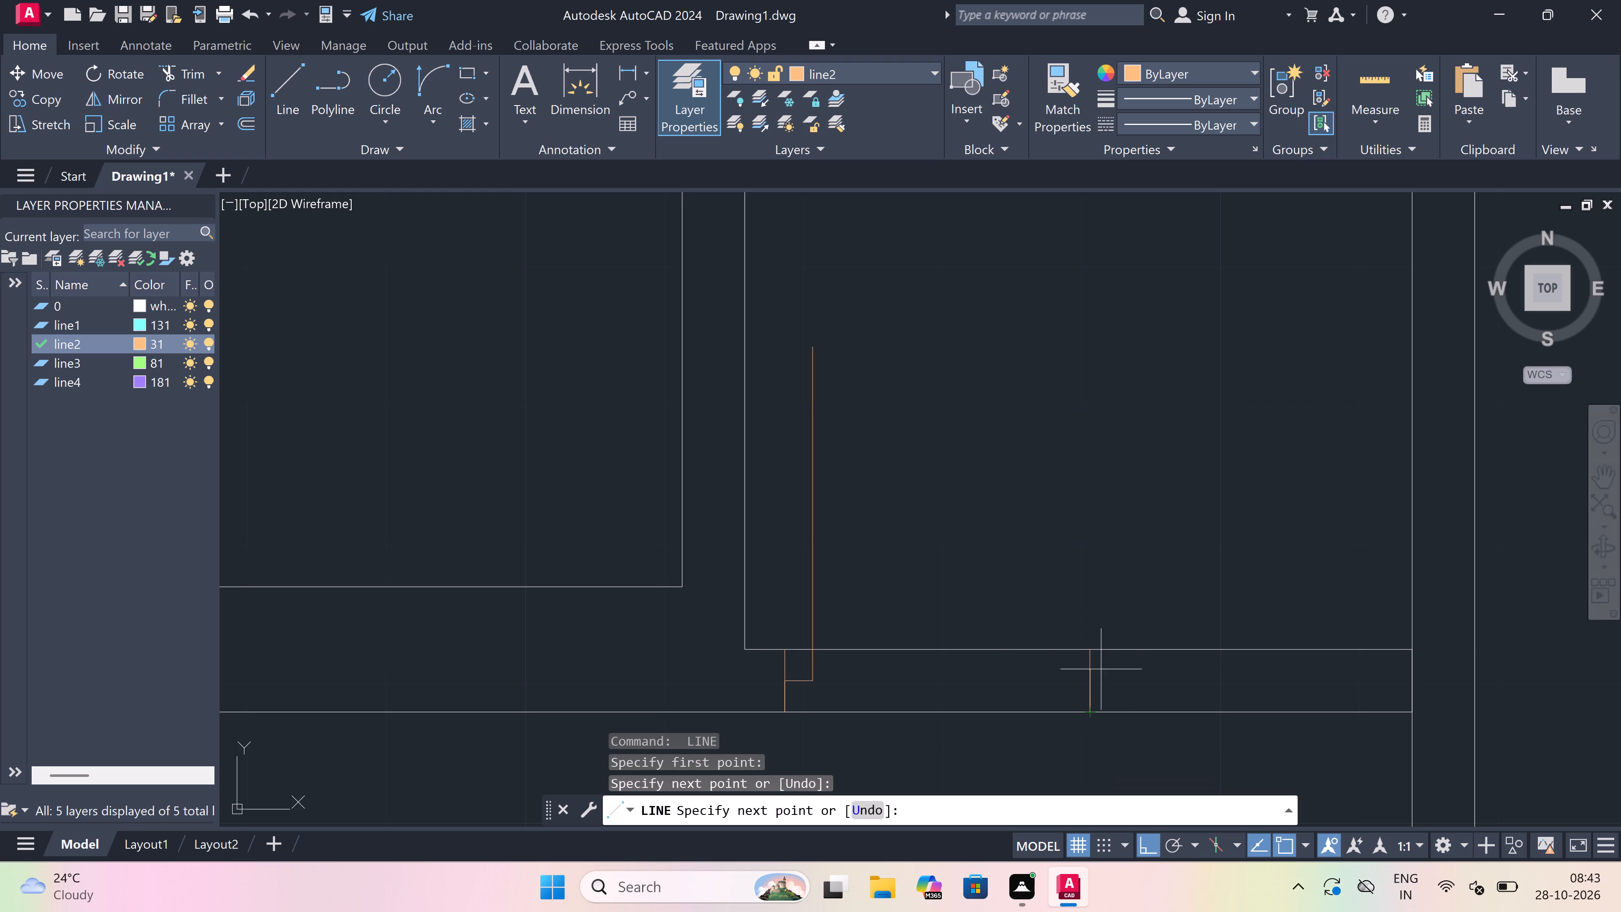
pyautogui.moveTo(1099, 678); pyautogui.dragTo(1083, 684)
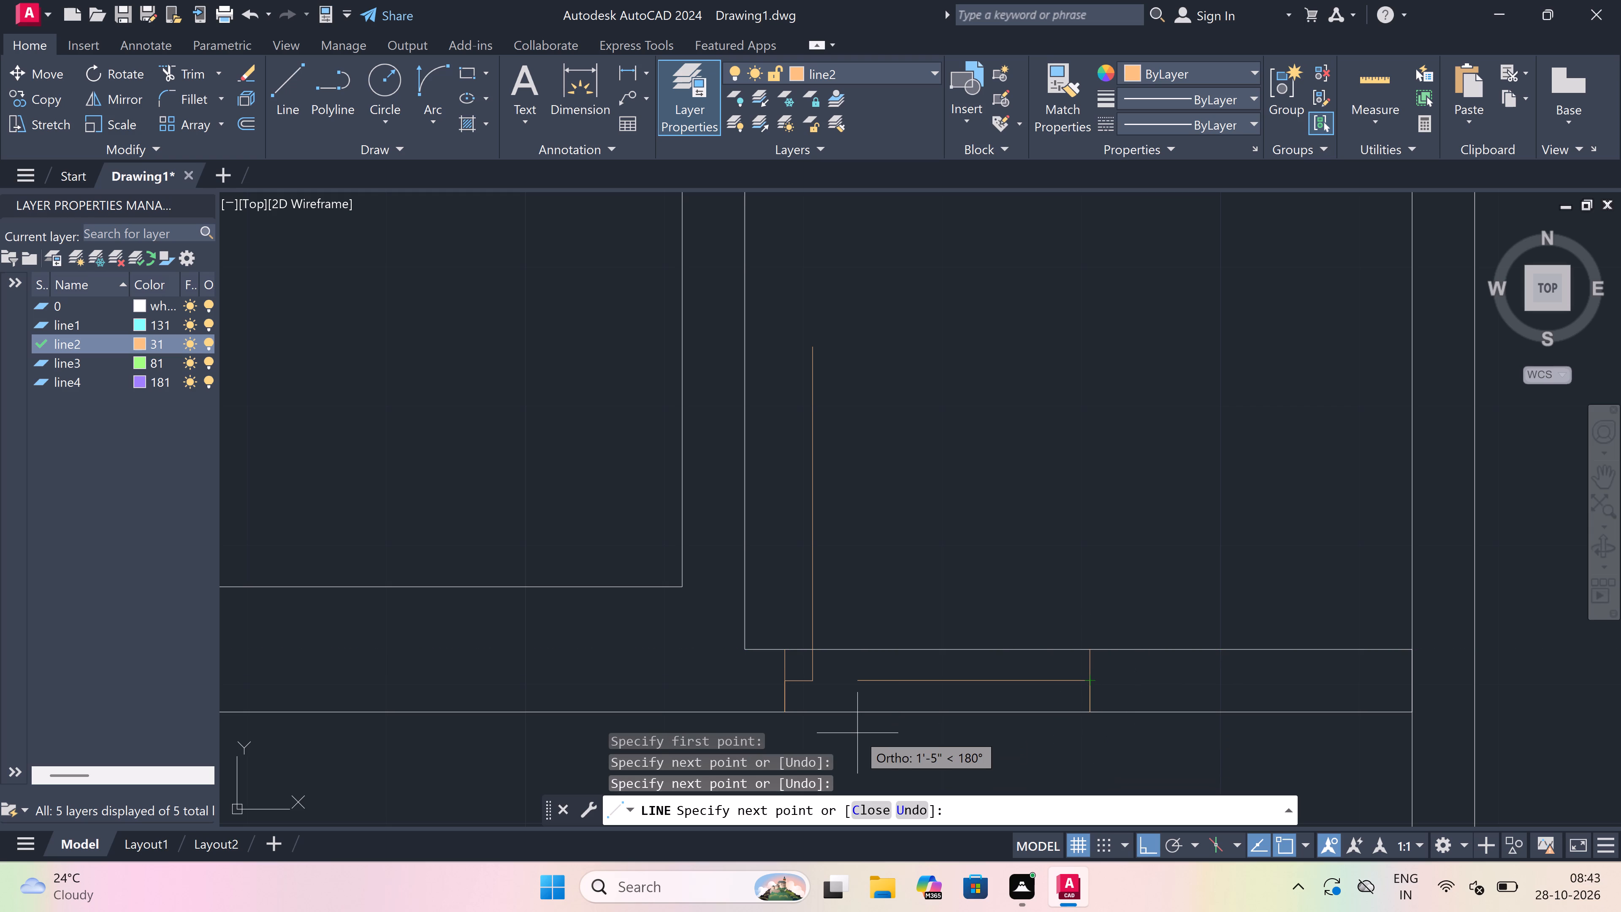
pyautogui.write('2"')
pyautogui.press('space')
pyautogui.press('Escape')
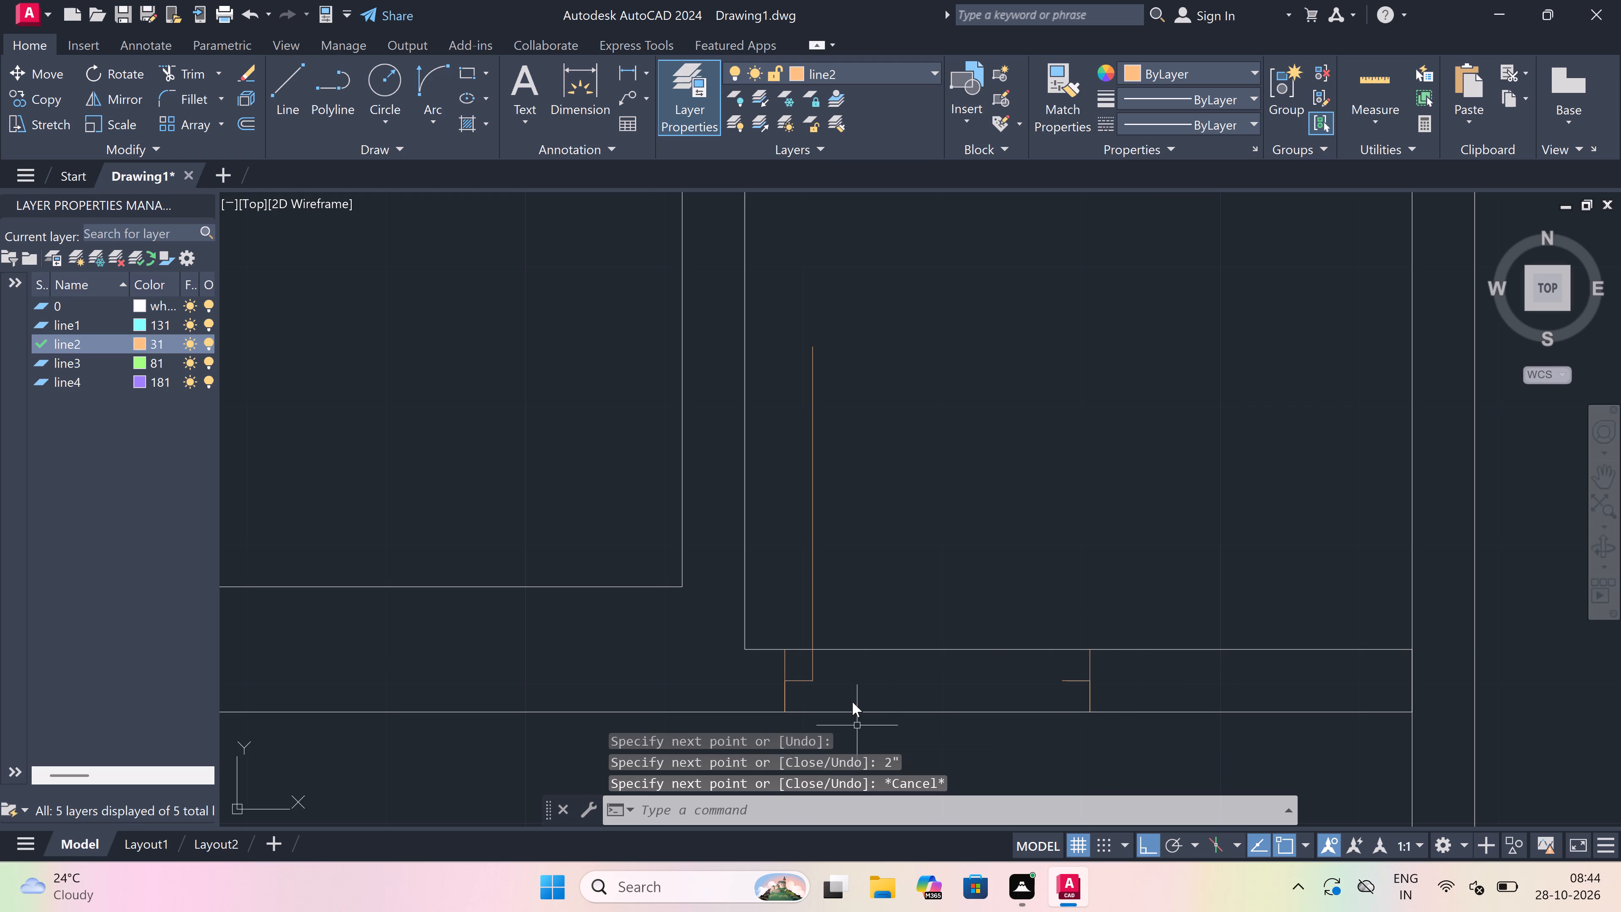
# Draw the door swing arc from the leaf's north end to the free end of the east jamb's stub.
pyautogui.moveTo(435, 77); pyautogui.dragTo(442, 77)
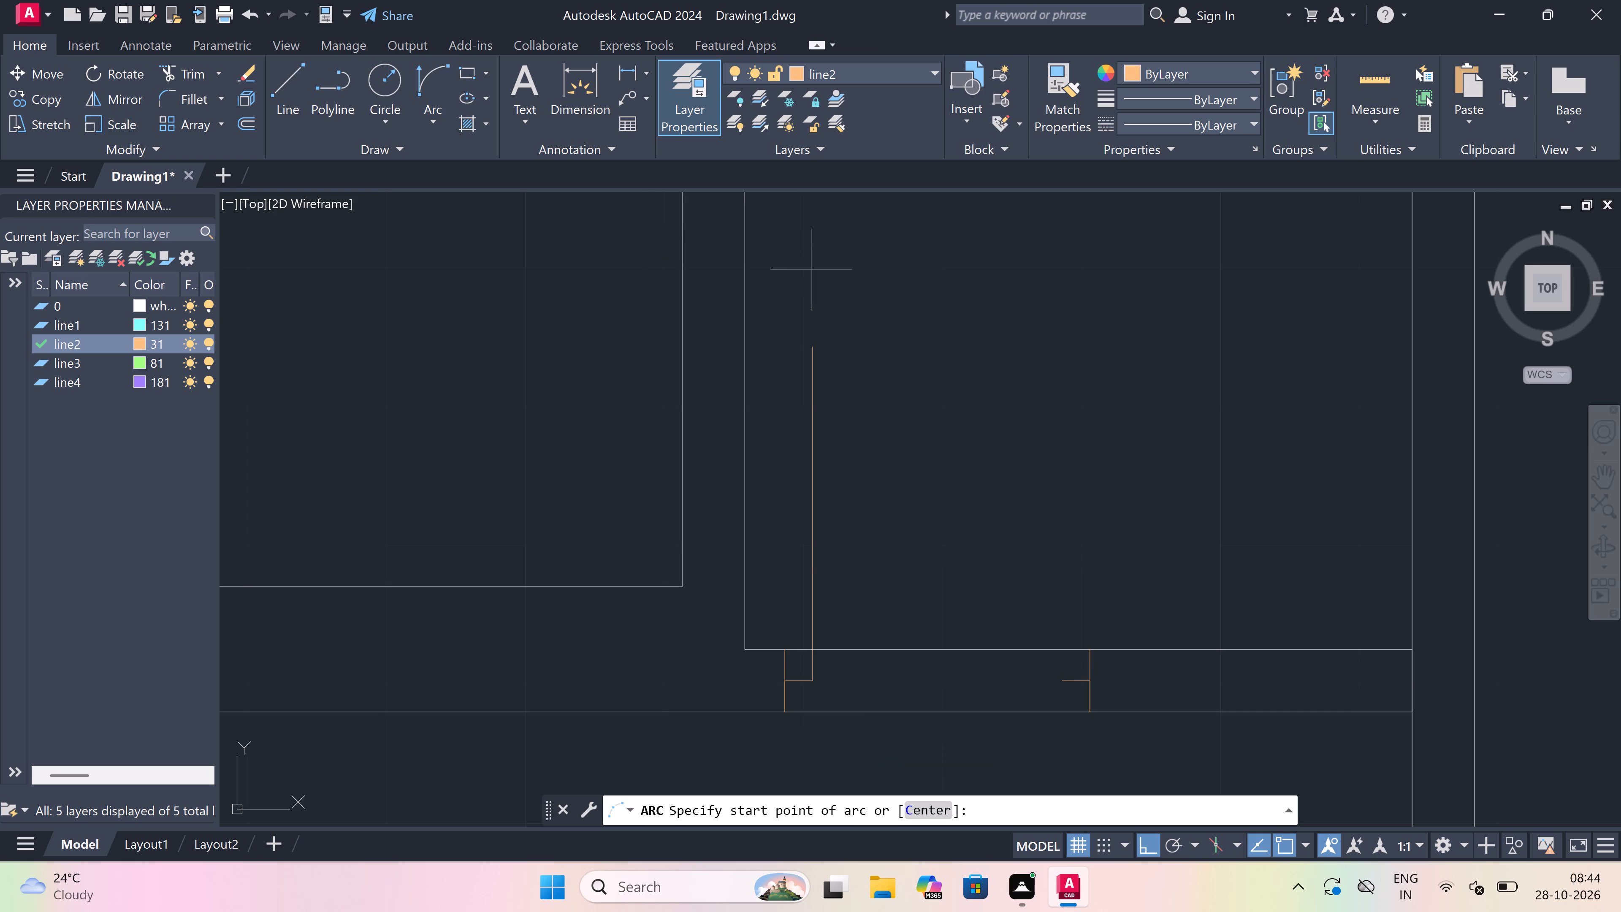
pyautogui.moveTo(815, 342); pyautogui.dragTo(824, 353)
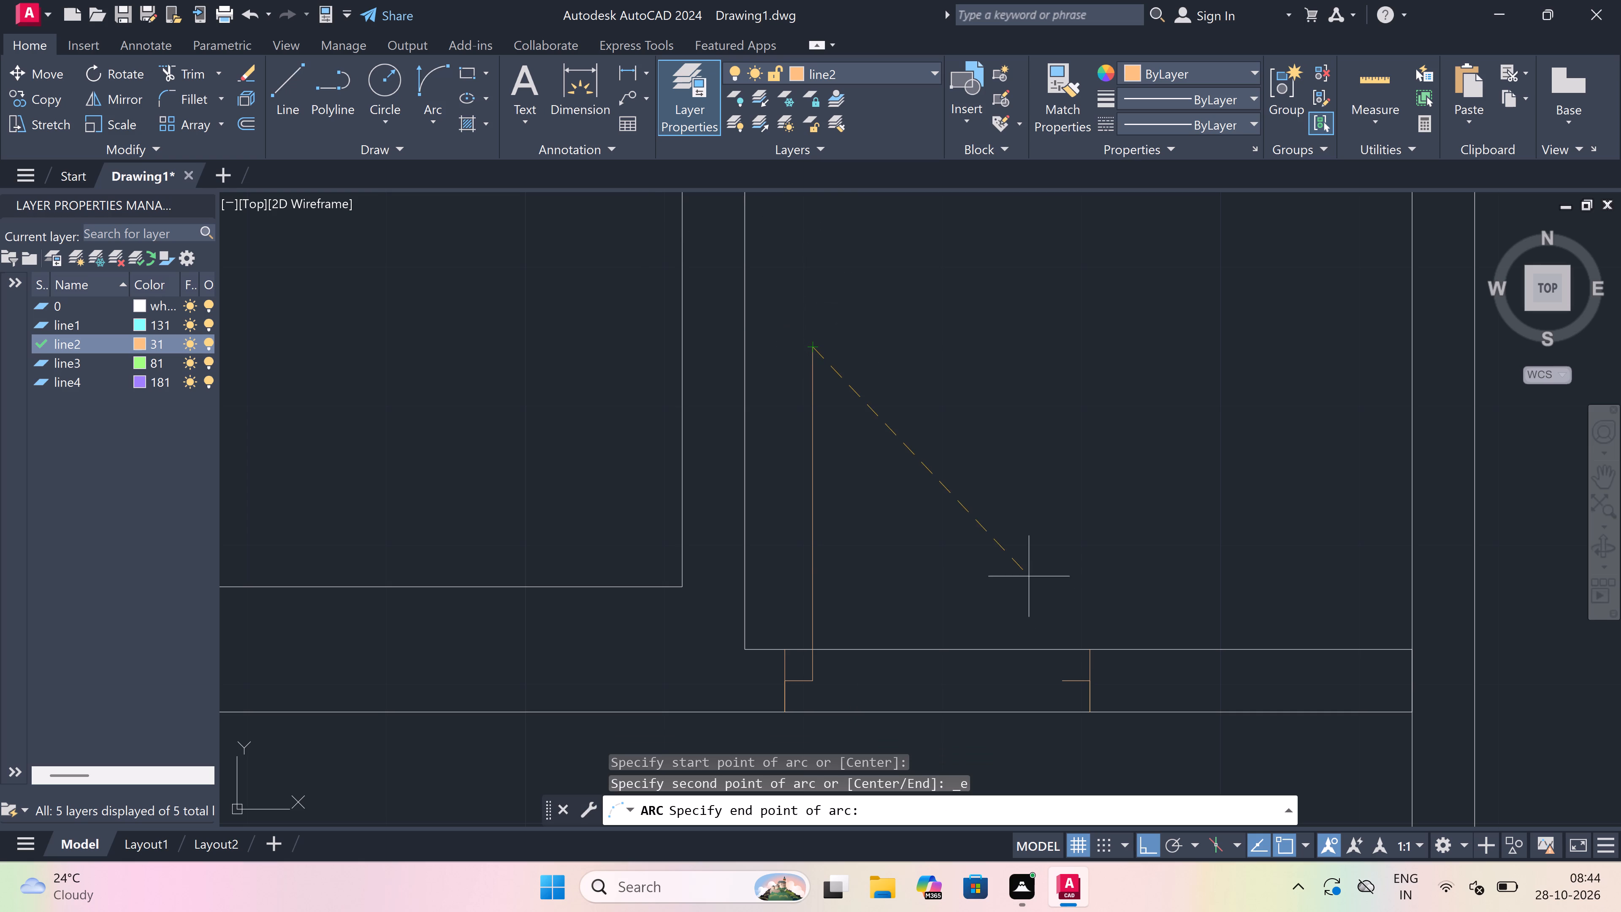
pyautogui.moveTo(1067, 682); pyautogui.dragTo(1082, 635)
pyautogui.click(1135, 441)
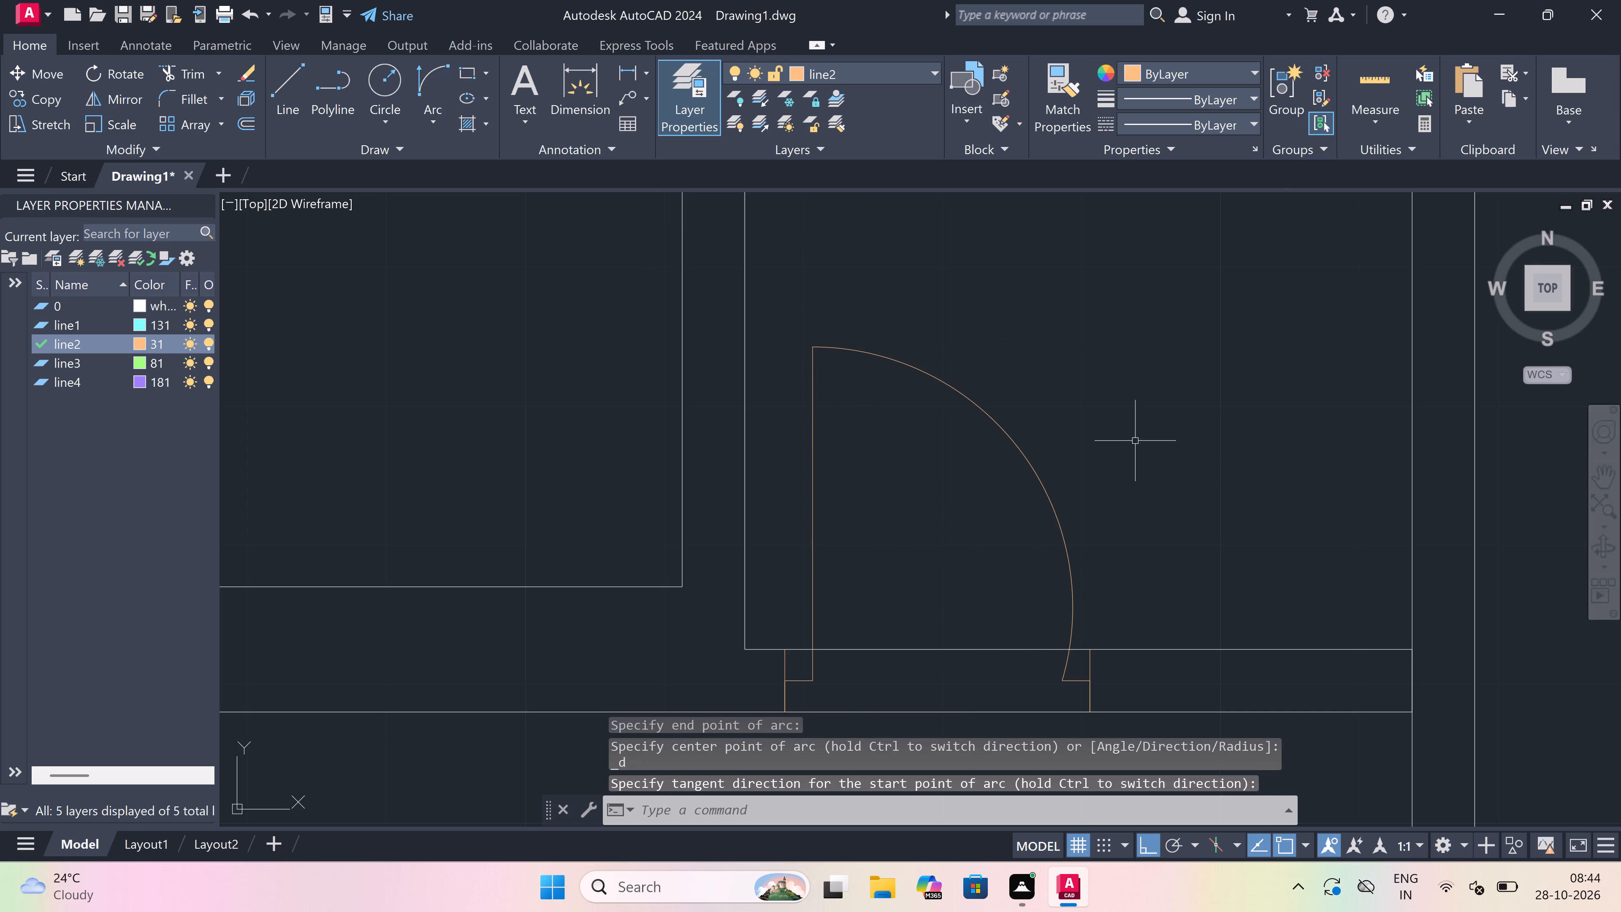
# Trim both lines of the south wall between the two jambs to open the doorway.
pyautogui.press('t')
pyautogui.press('r')
pyautogui.press('space')
pyautogui.scroll(-2, 923, 575)
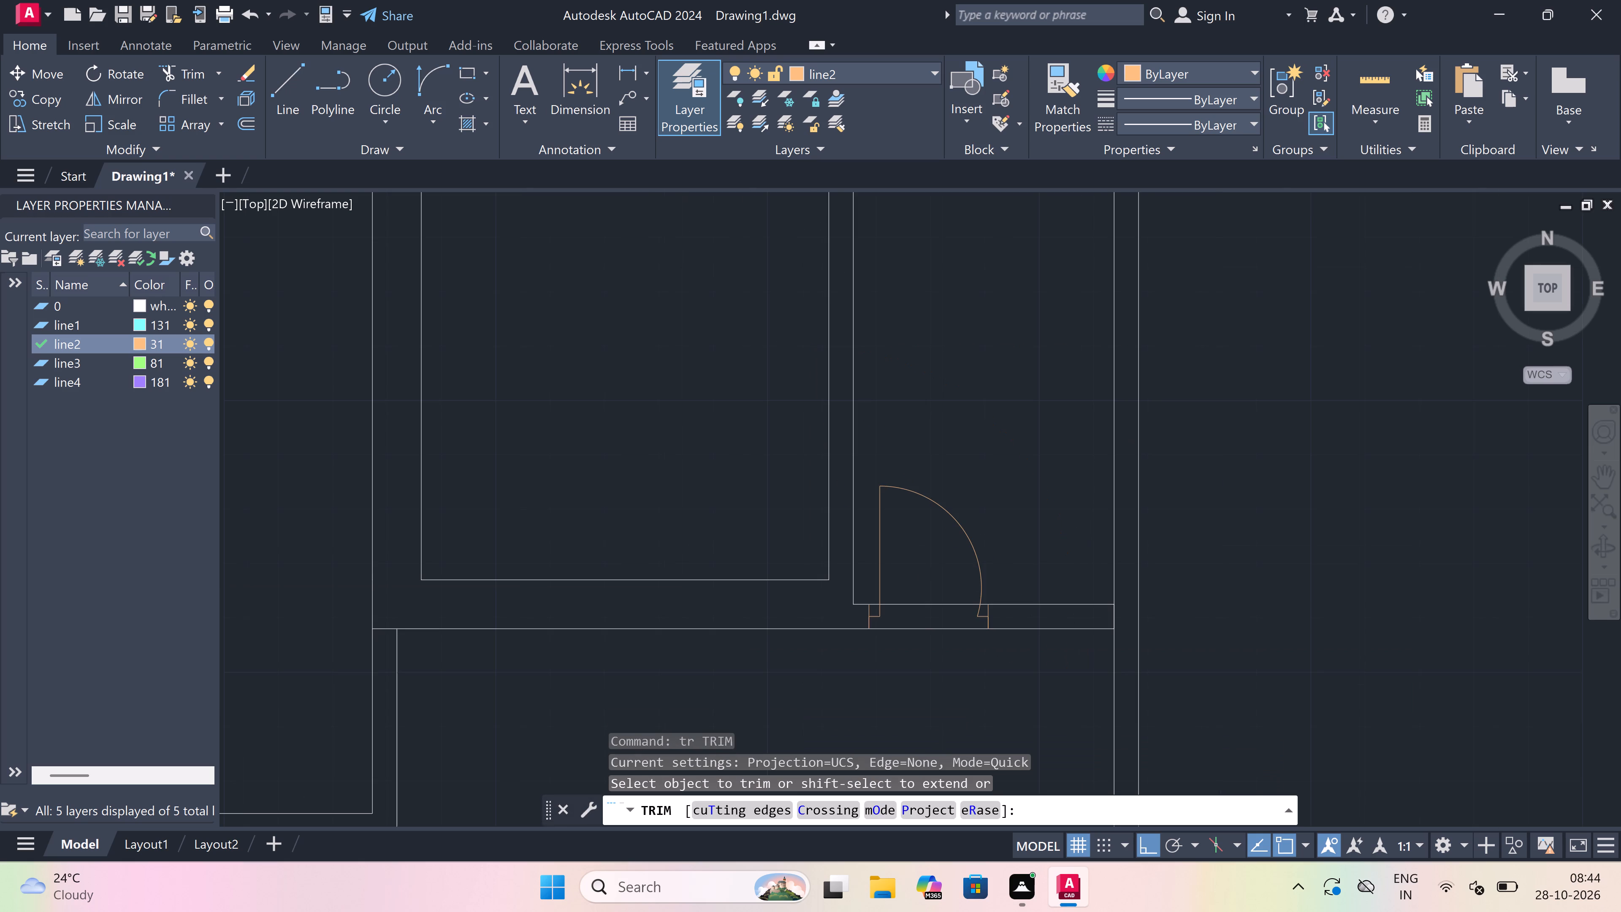
pyautogui.moveTo(921, 586); pyautogui.dragTo(921, 596)
pyautogui.click(927, 700)
pyautogui.scroll(-4, 928, 637)
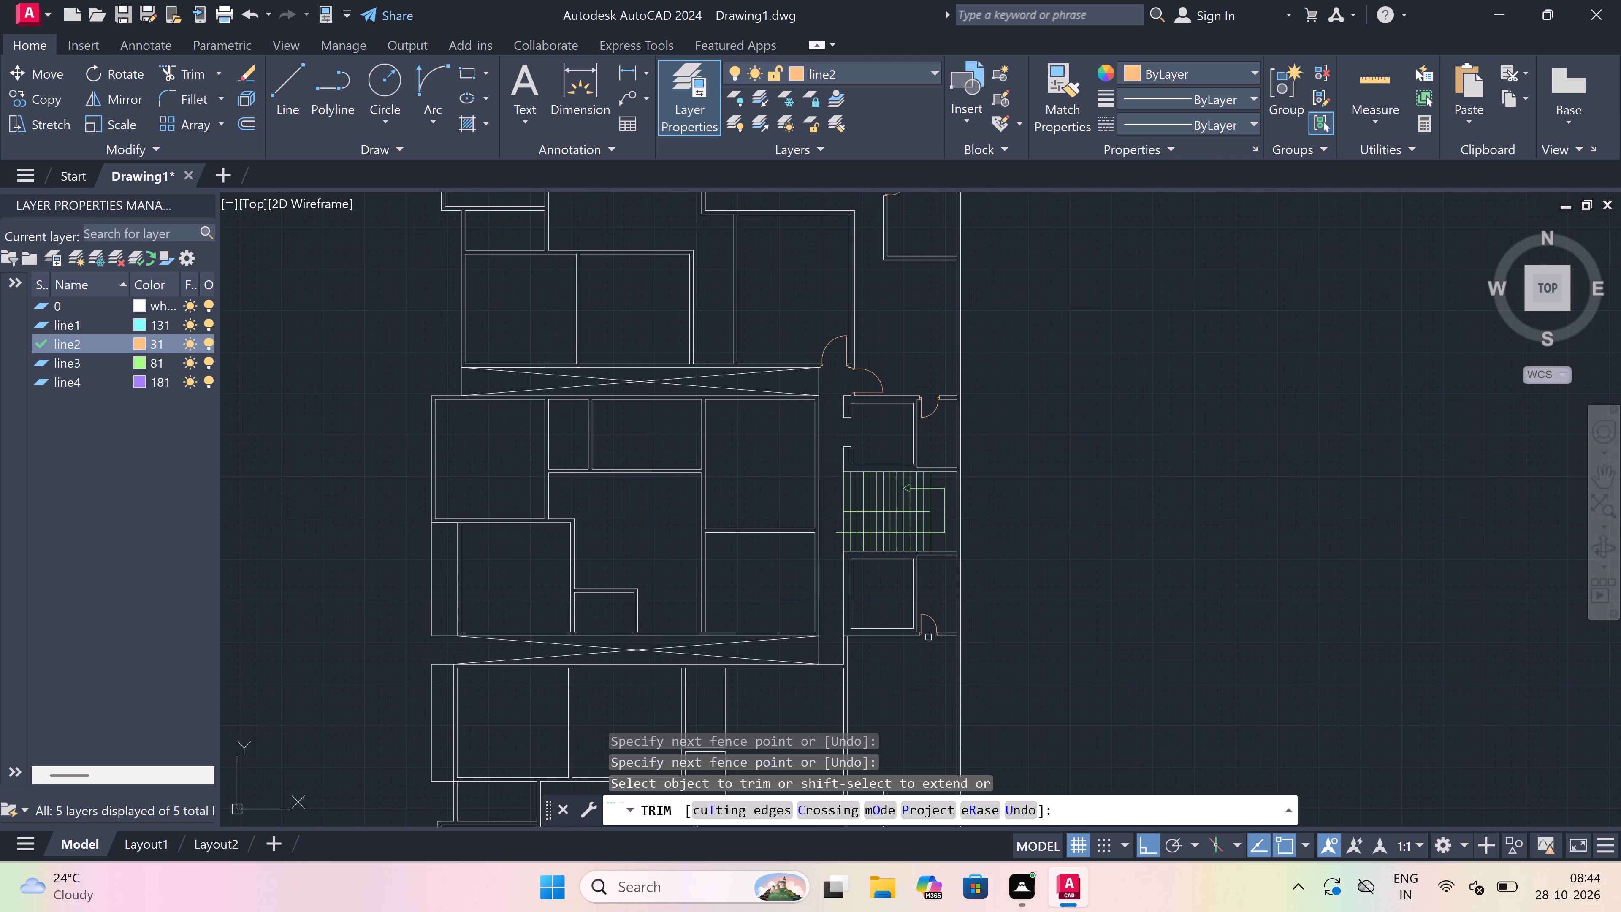
pyautogui.scroll(3, 928, 637)
pyautogui.scroll(3, 903, 513)
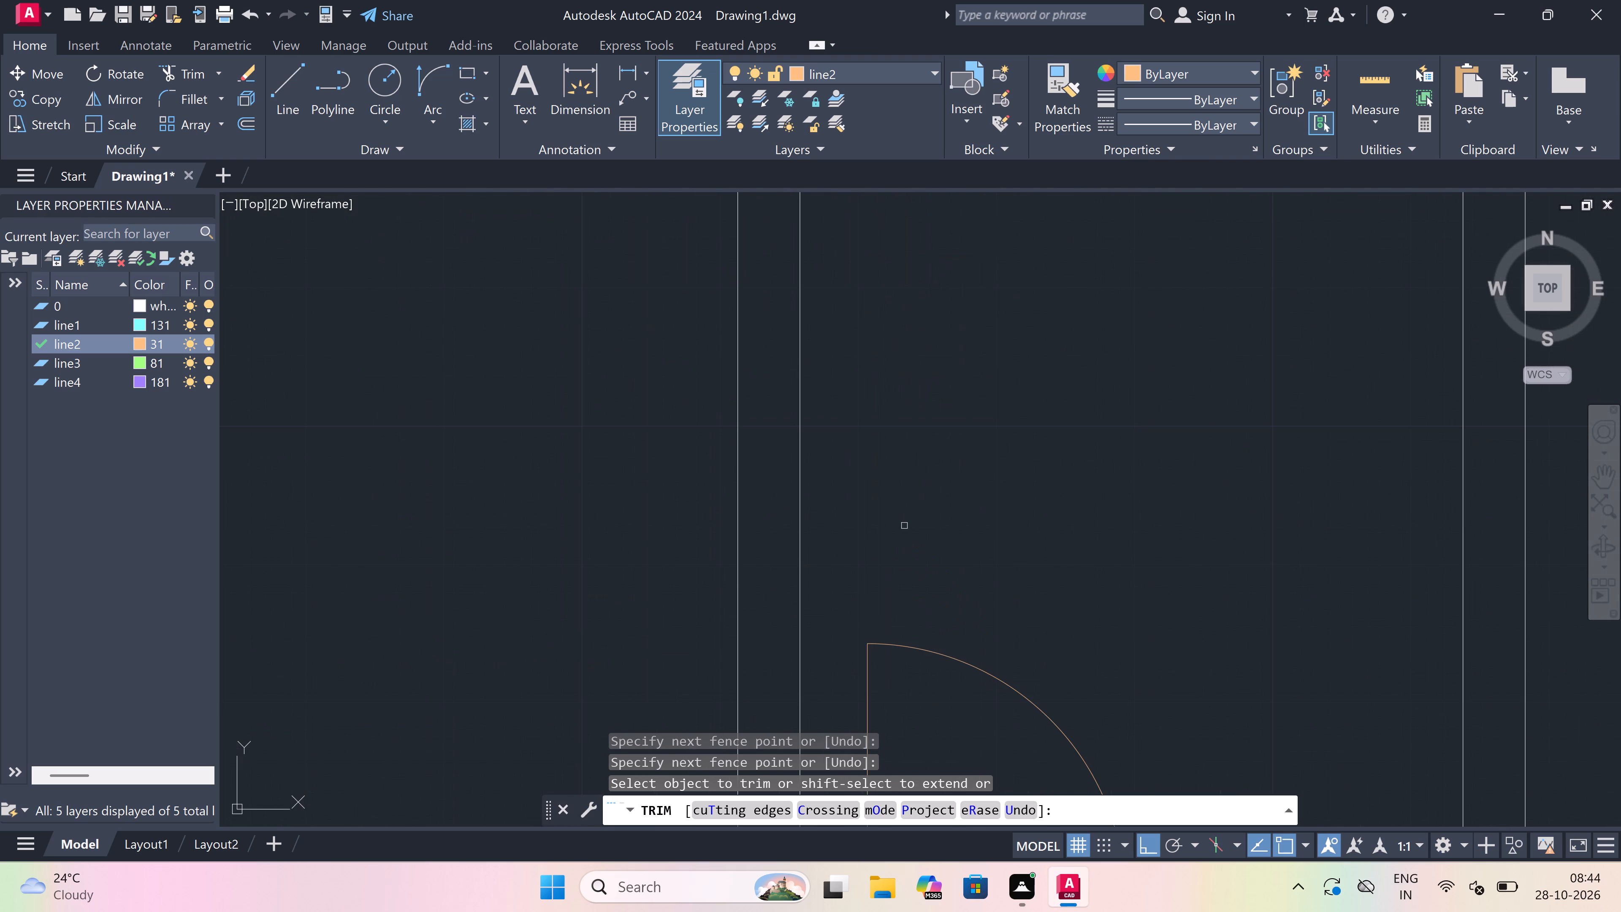
pyautogui.press('Escape')
# Draw a 2' line northward from the free end of the west jamb's stub, along the existing door leaf.
pyautogui.scroll(-3, 904, 529)
pyautogui.scroll(3, 892, 609)
pyautogui.scroll(-4, 892, 609)
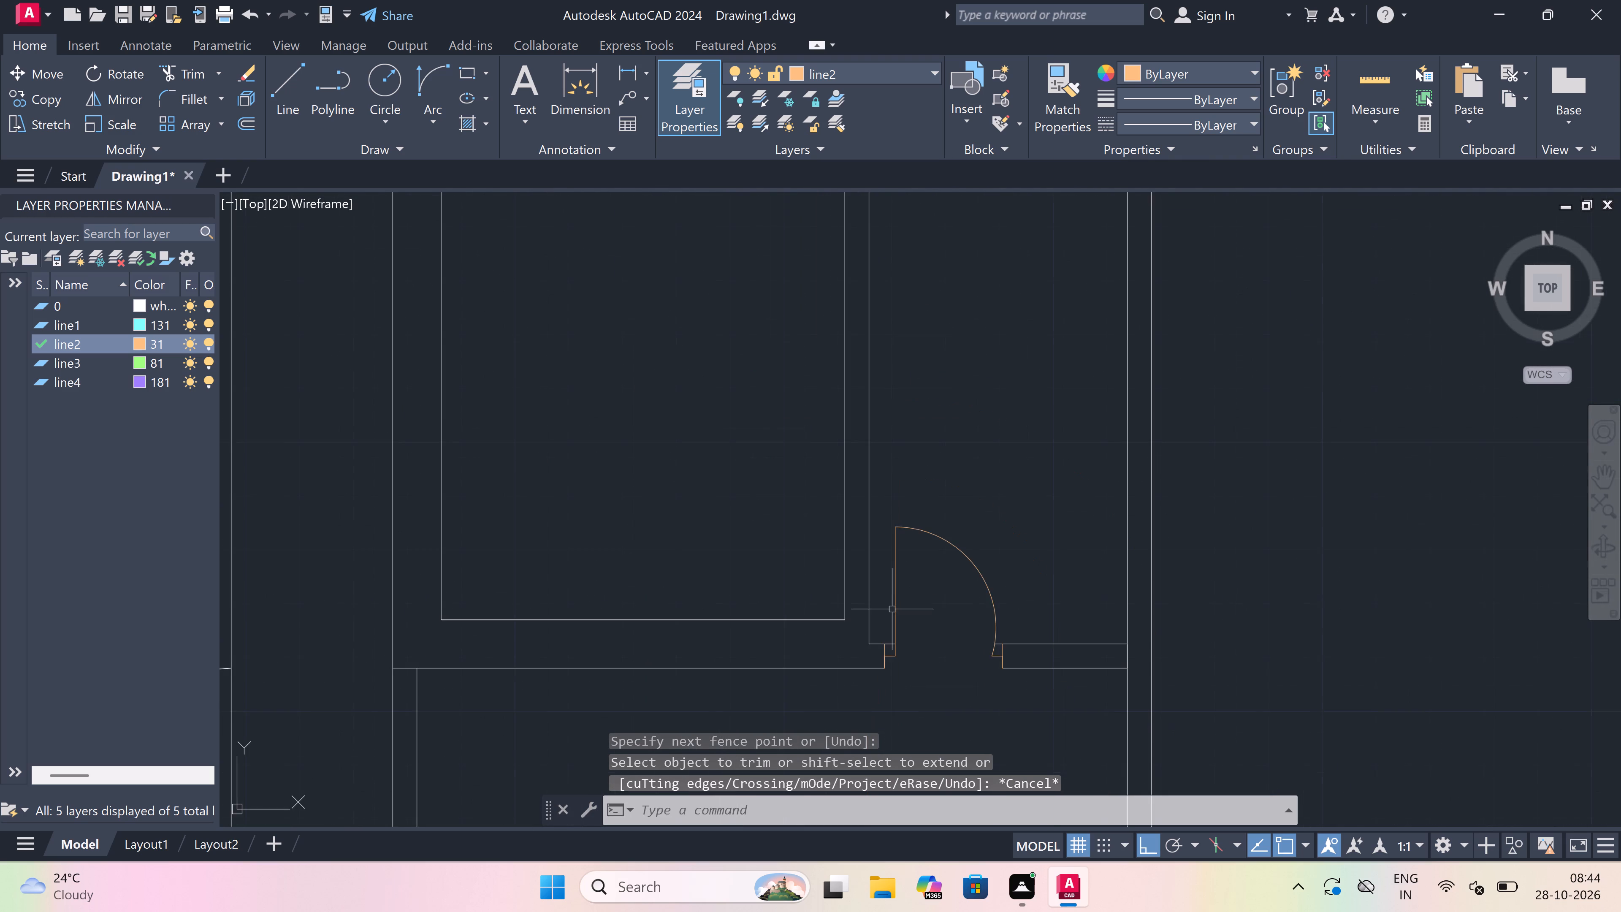
pyautogui.scroll(3, 886, 644)
pyautogui.press('l')
pyautogui.press('space')
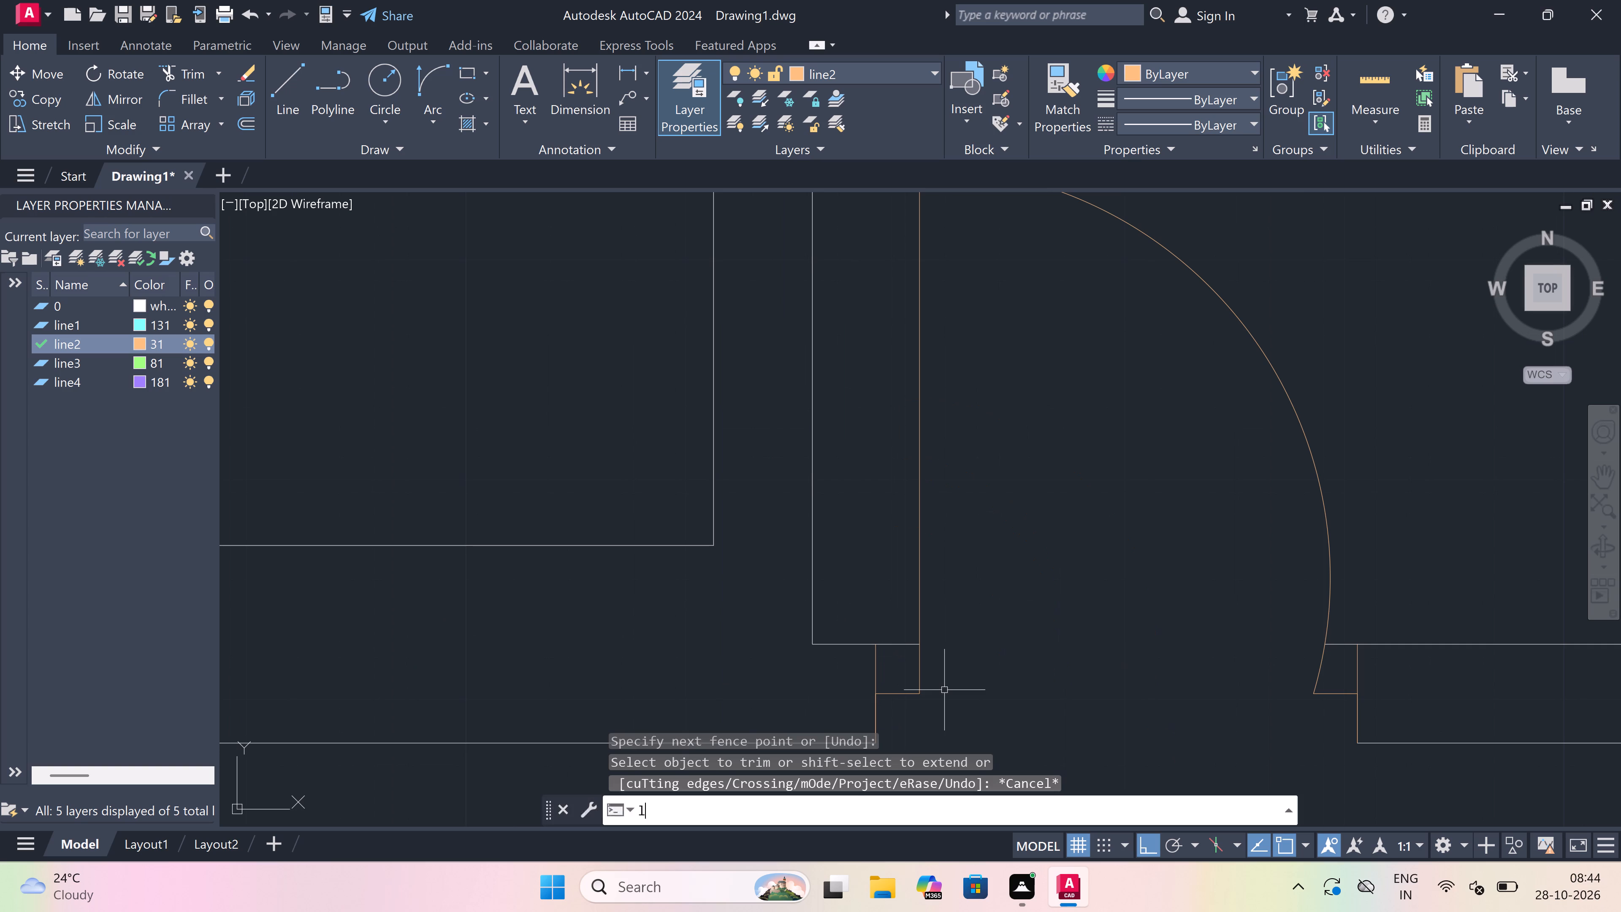
pyautogui.moveTo(921, 694); pyautogui.dragTo(921, 627)
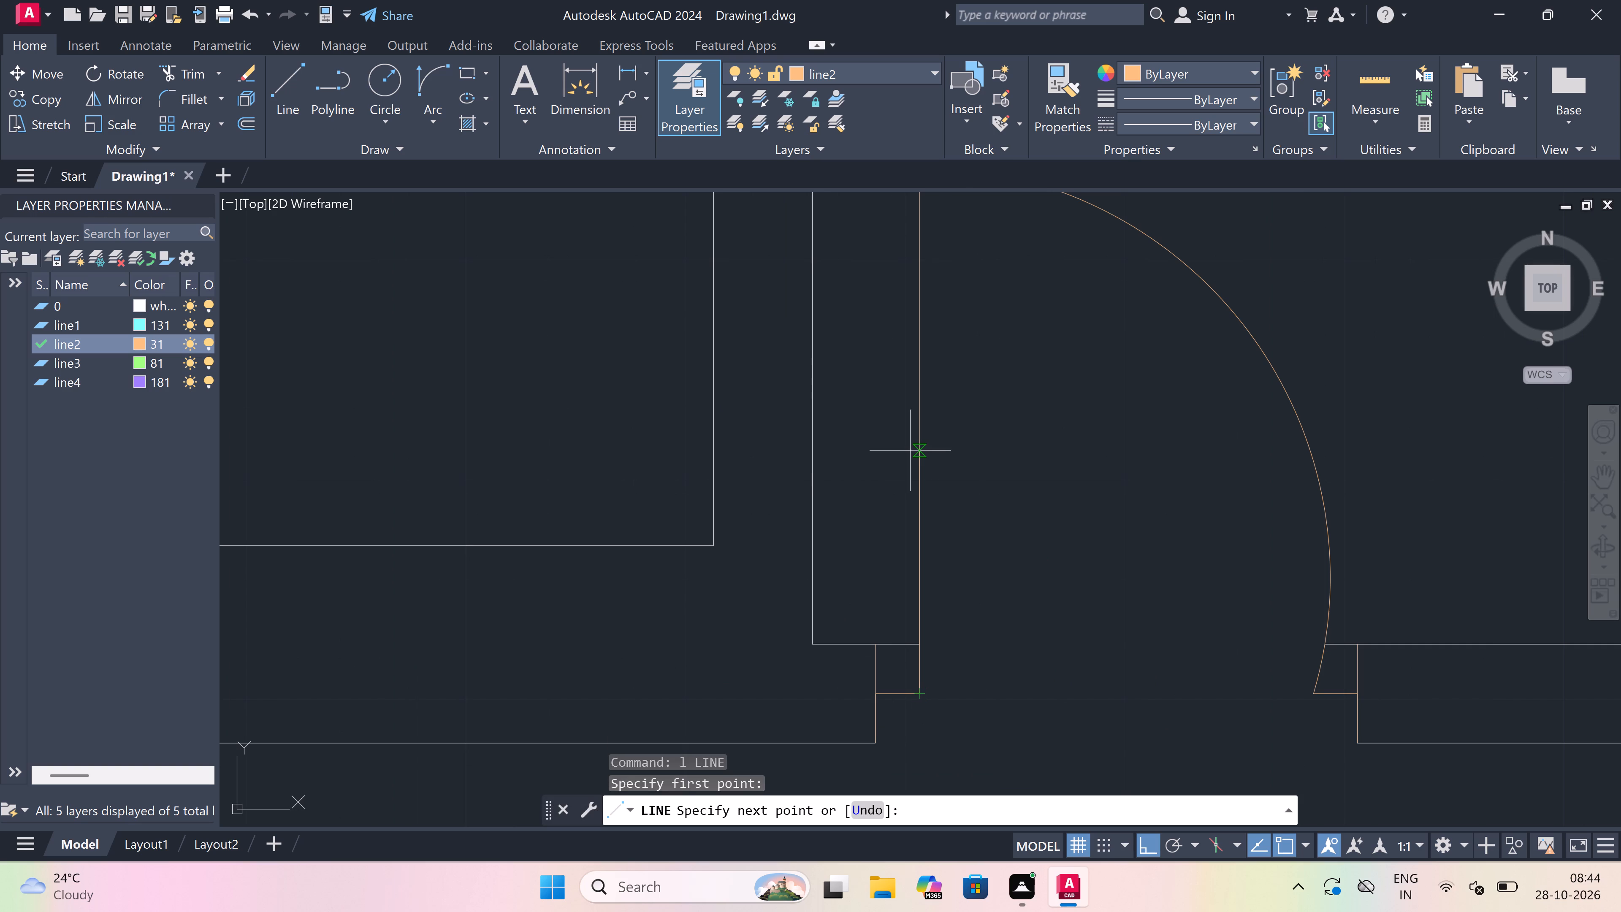
pyautogui.write("2'")
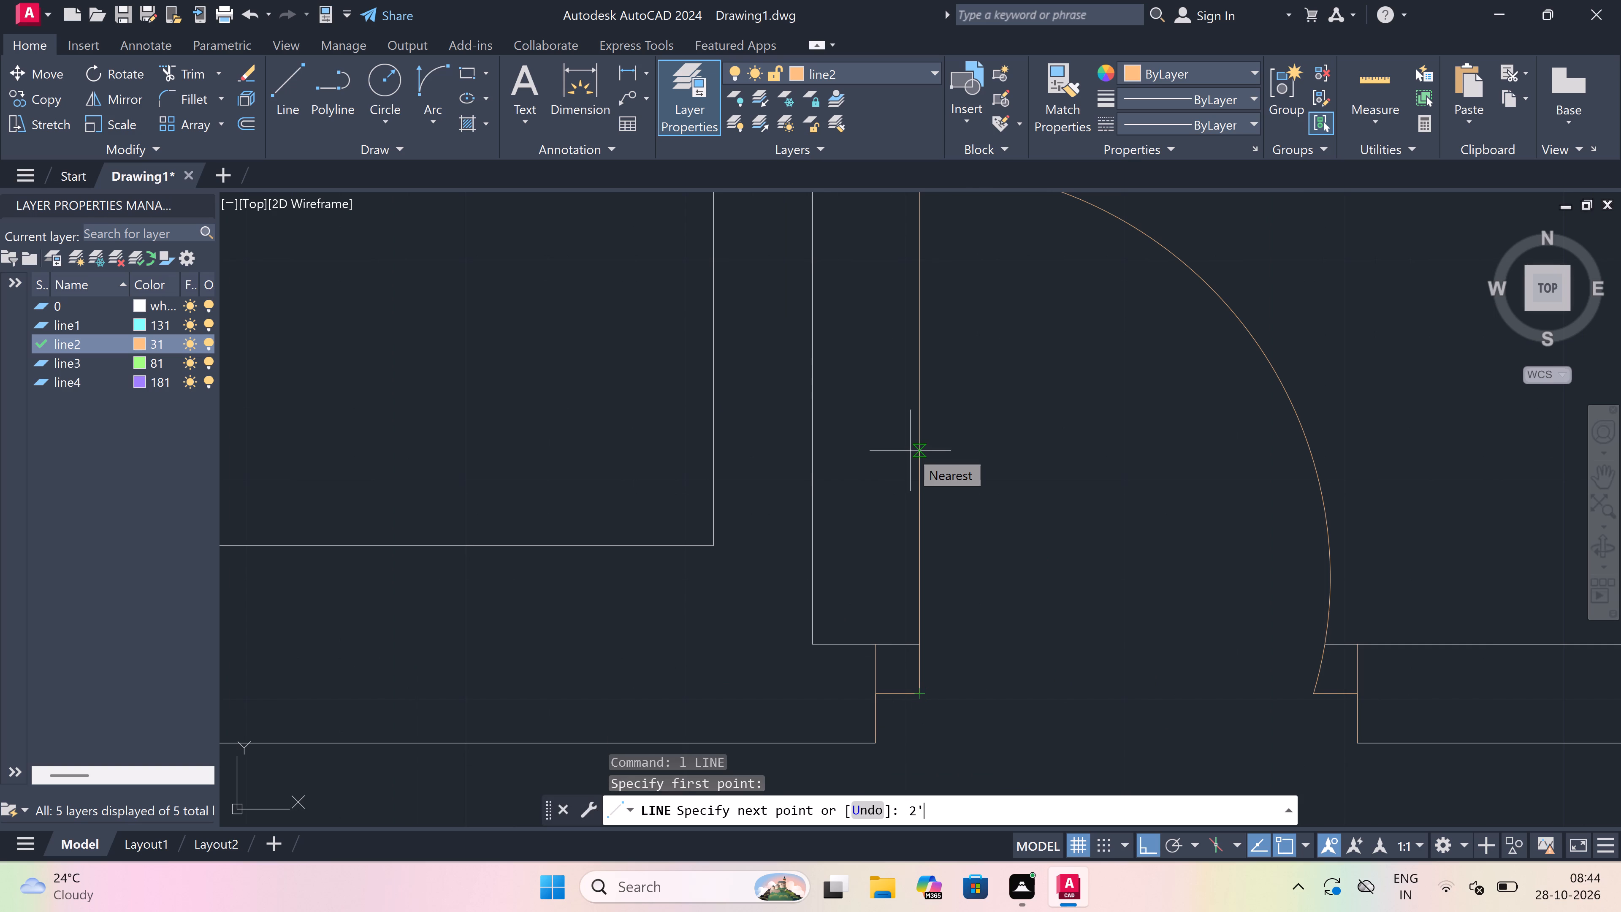
pyautogui.press('space')
pyautogui.scroll(-2, 910, 450)
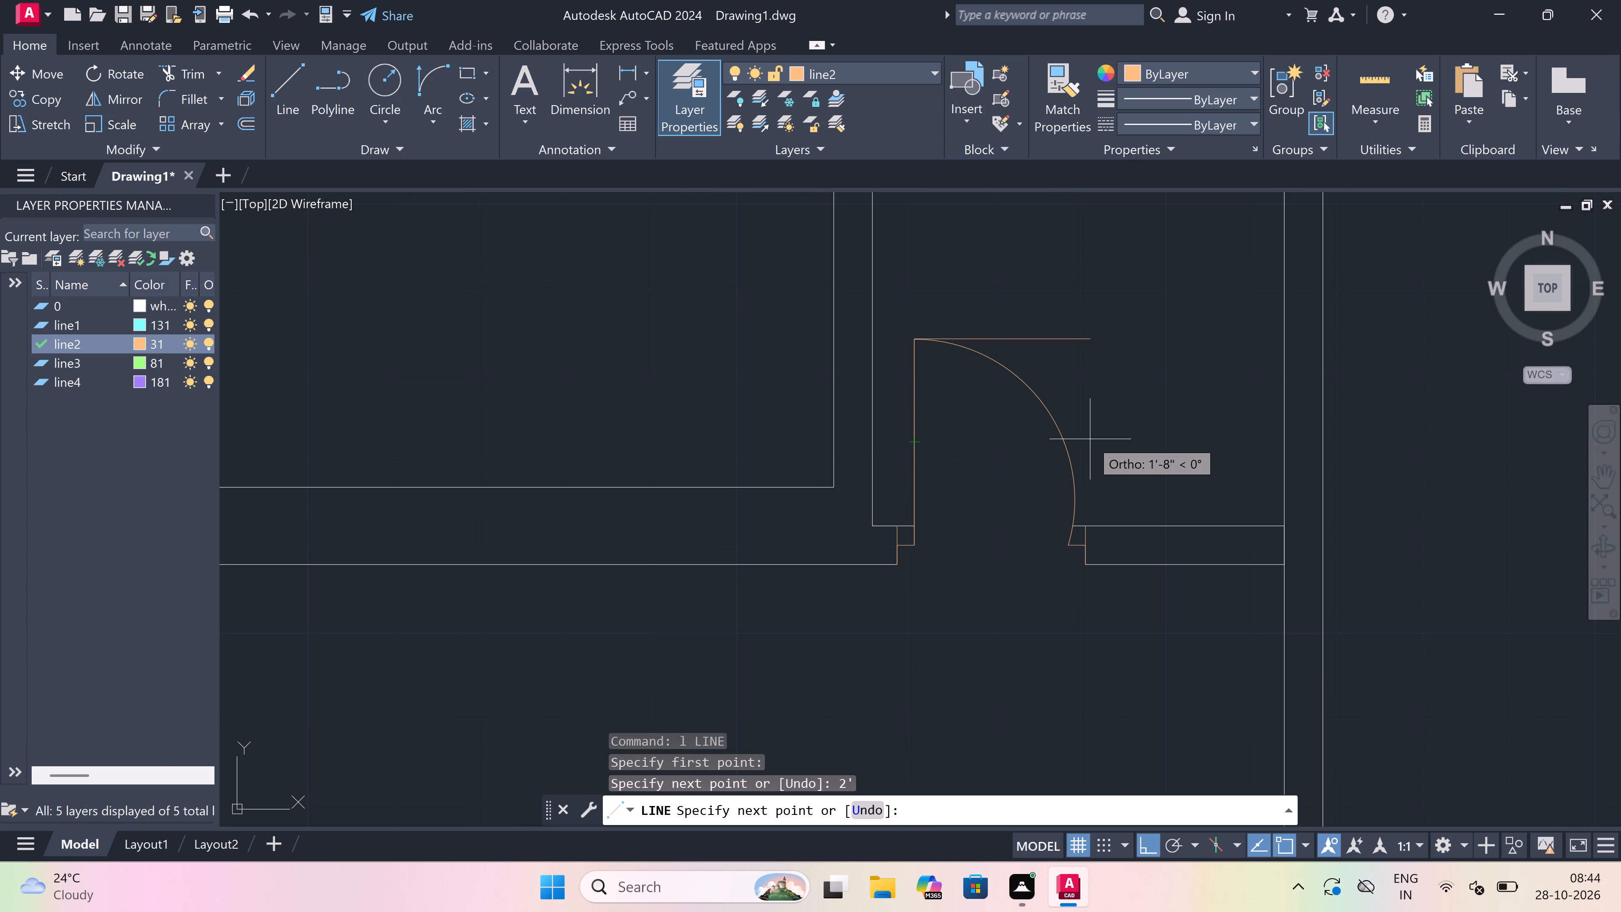
pyautogui.press('Escape')
pyautogui.scroll(-5, 919, 522)
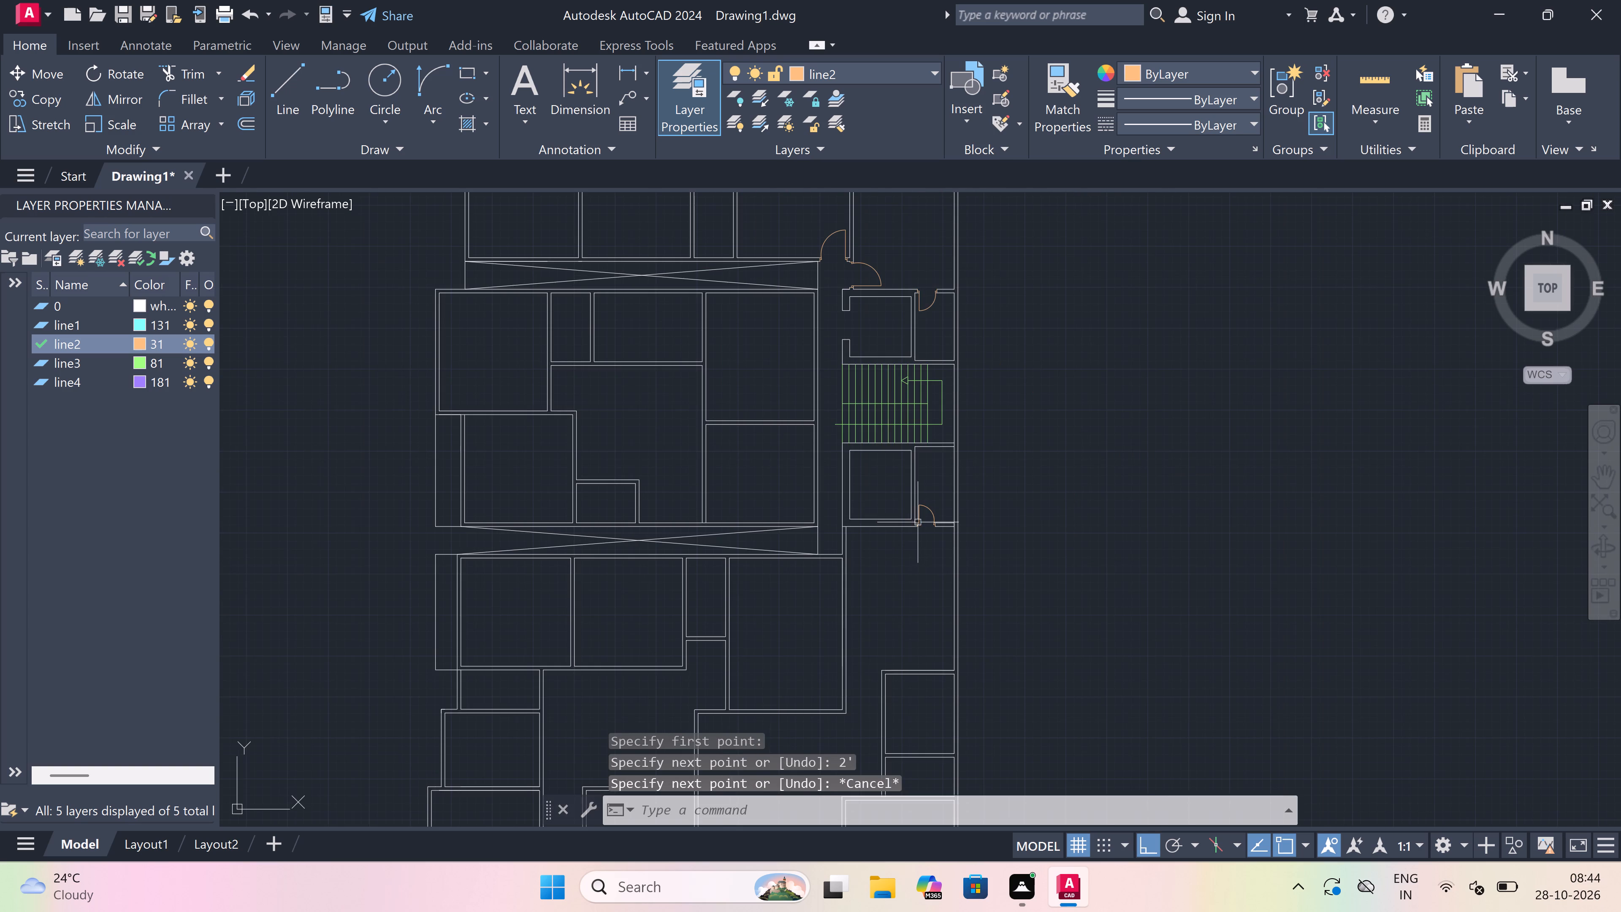
# Draw the north jamb line across the vertical wall east of the passage, just south of the lower lift room's southwest corner.
pyautogui.scroll(1, 870, 520)
pyautogui.write('l')
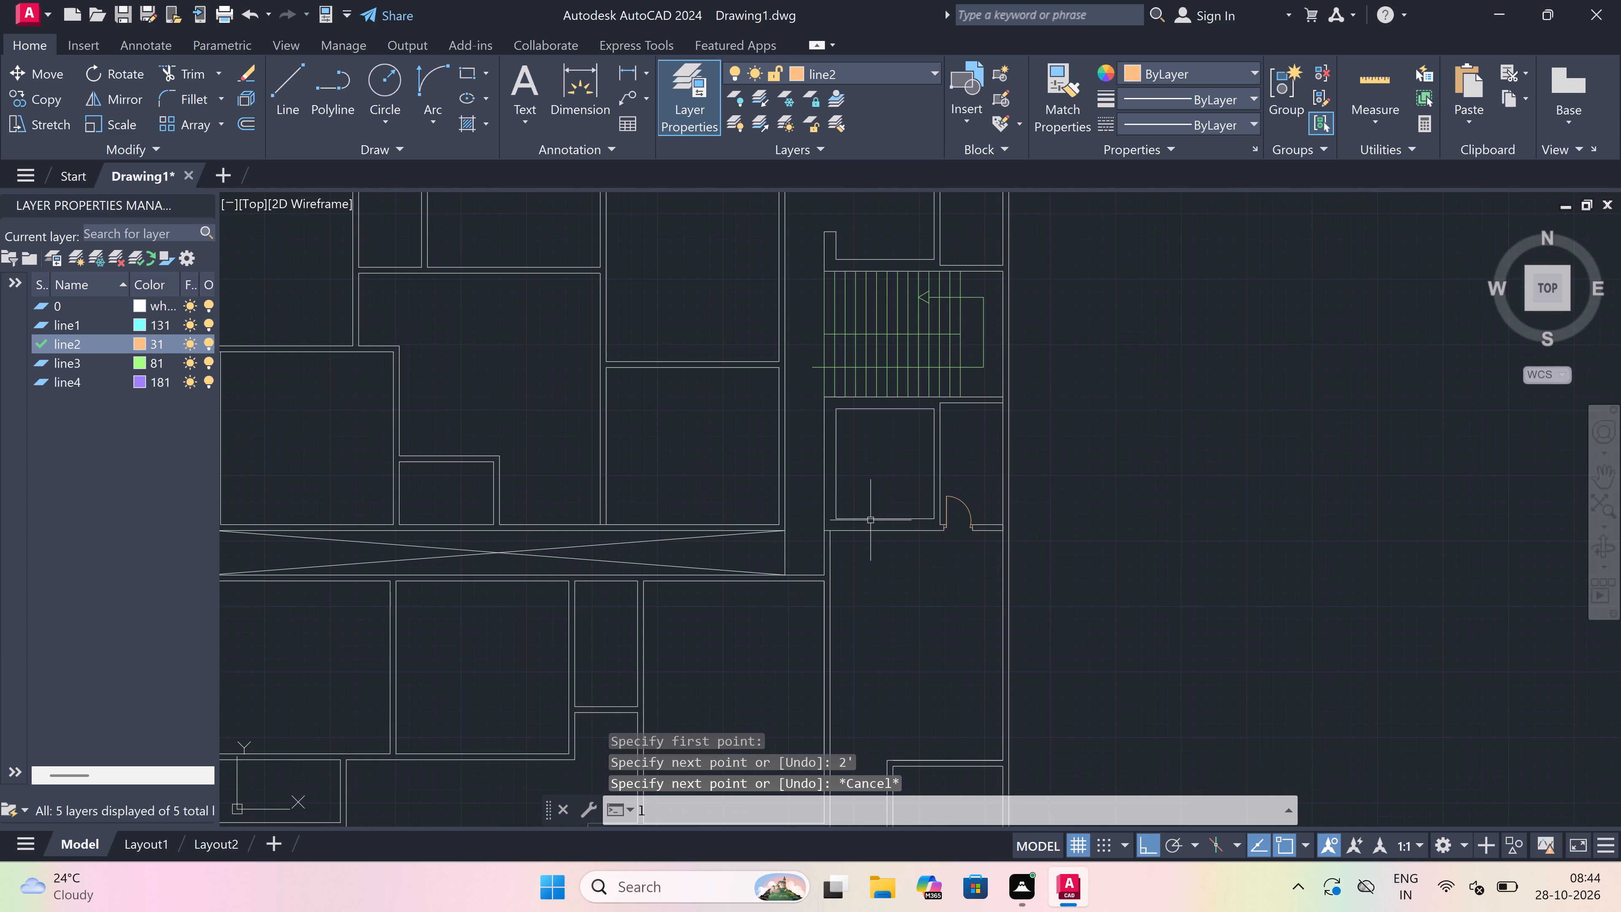
pyautogui.press('space')
pyautogui.scroll(-2, 870, 520)
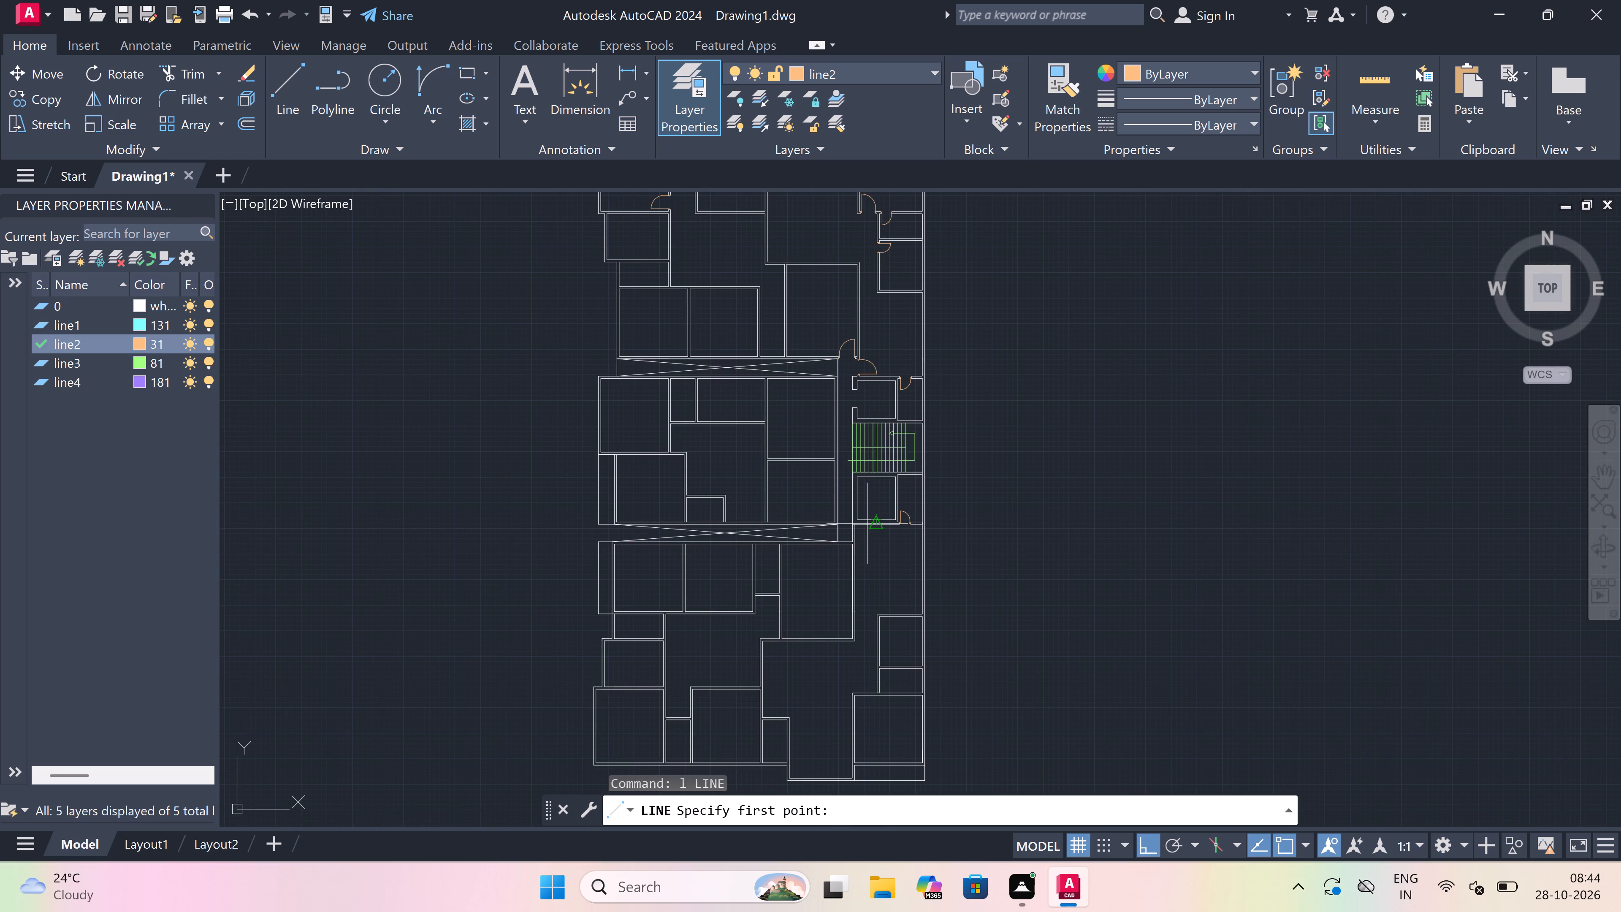
pyautogui.scroll(3, 859, 524)
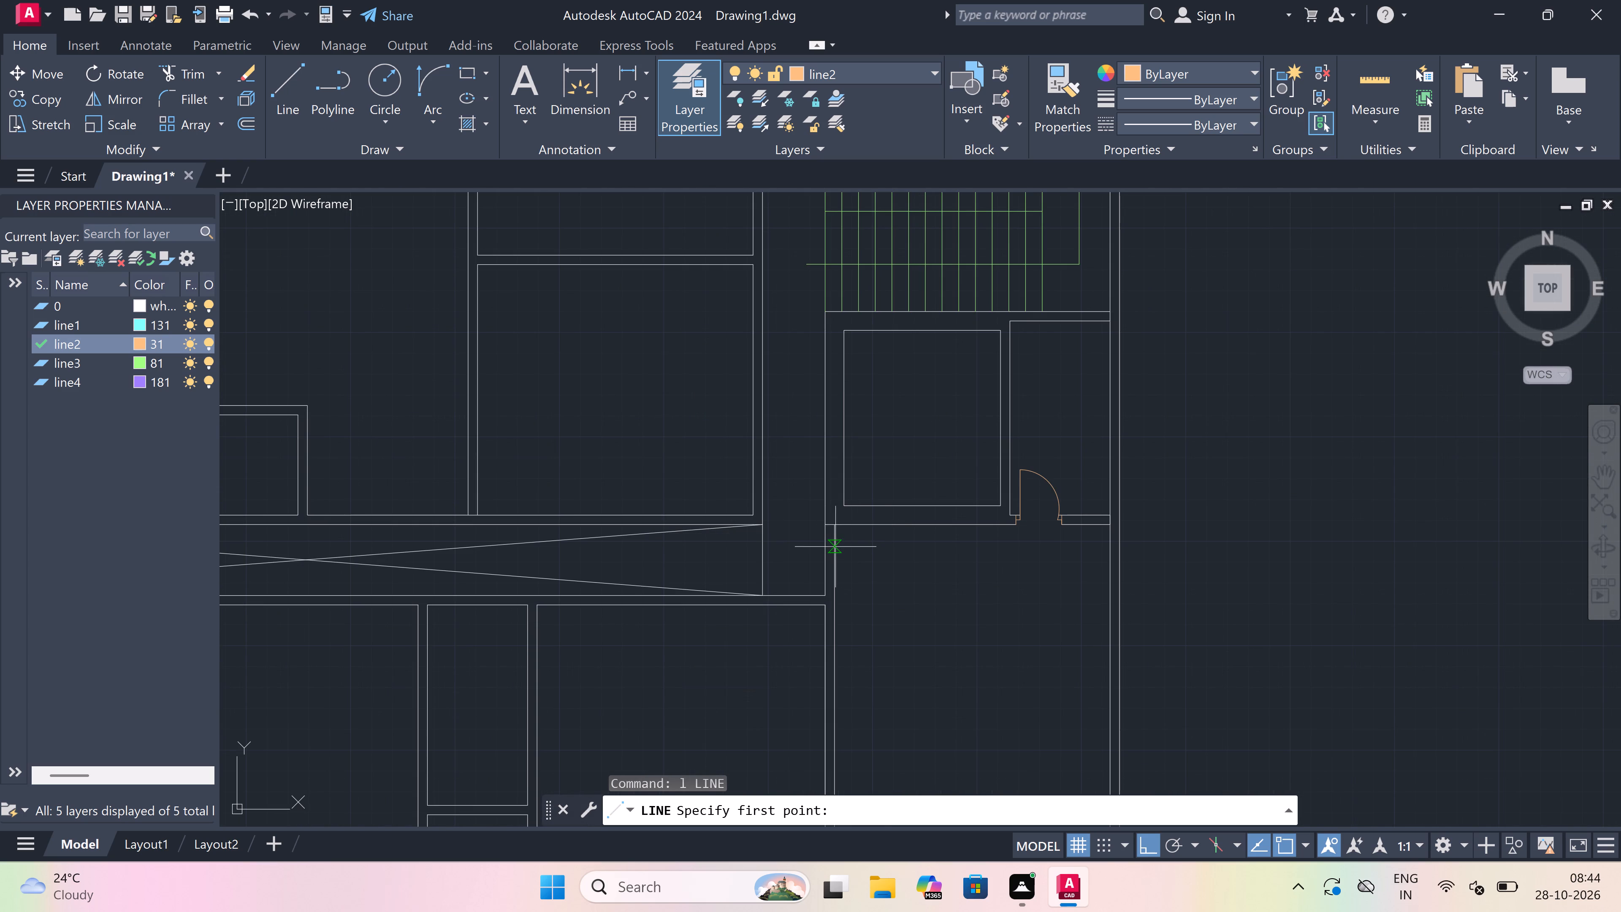
pyautogui.scroll(3, 839, 531)
pyautogui.scroll(1, 780, 518)
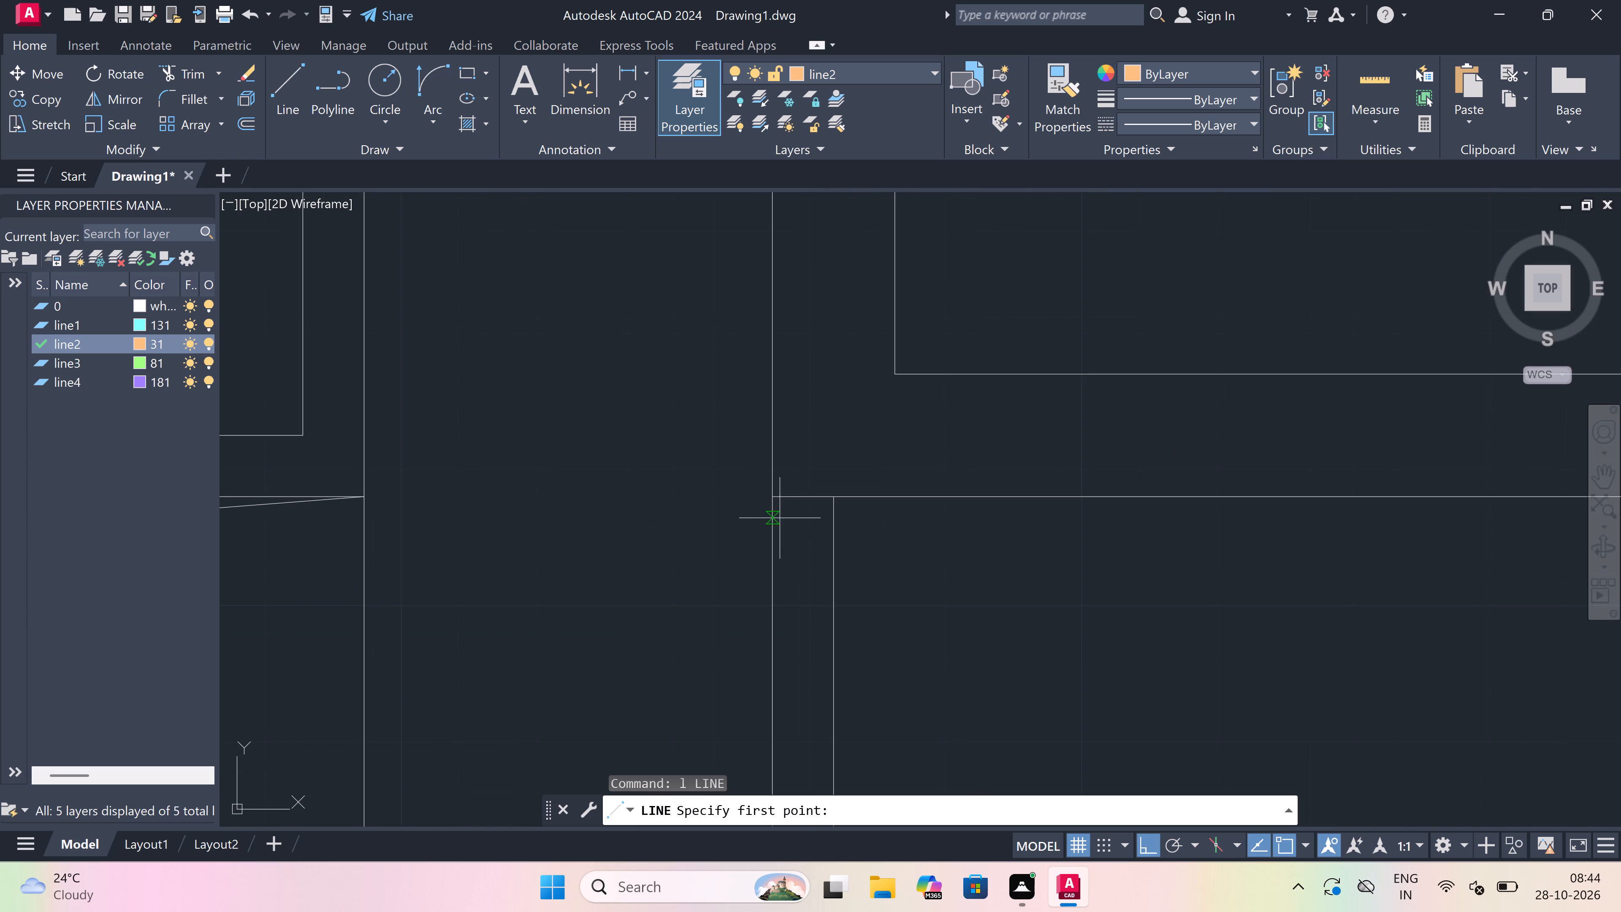
pyautogui.moveTo(773, 532); pyautogui.dragTo(798, 532)
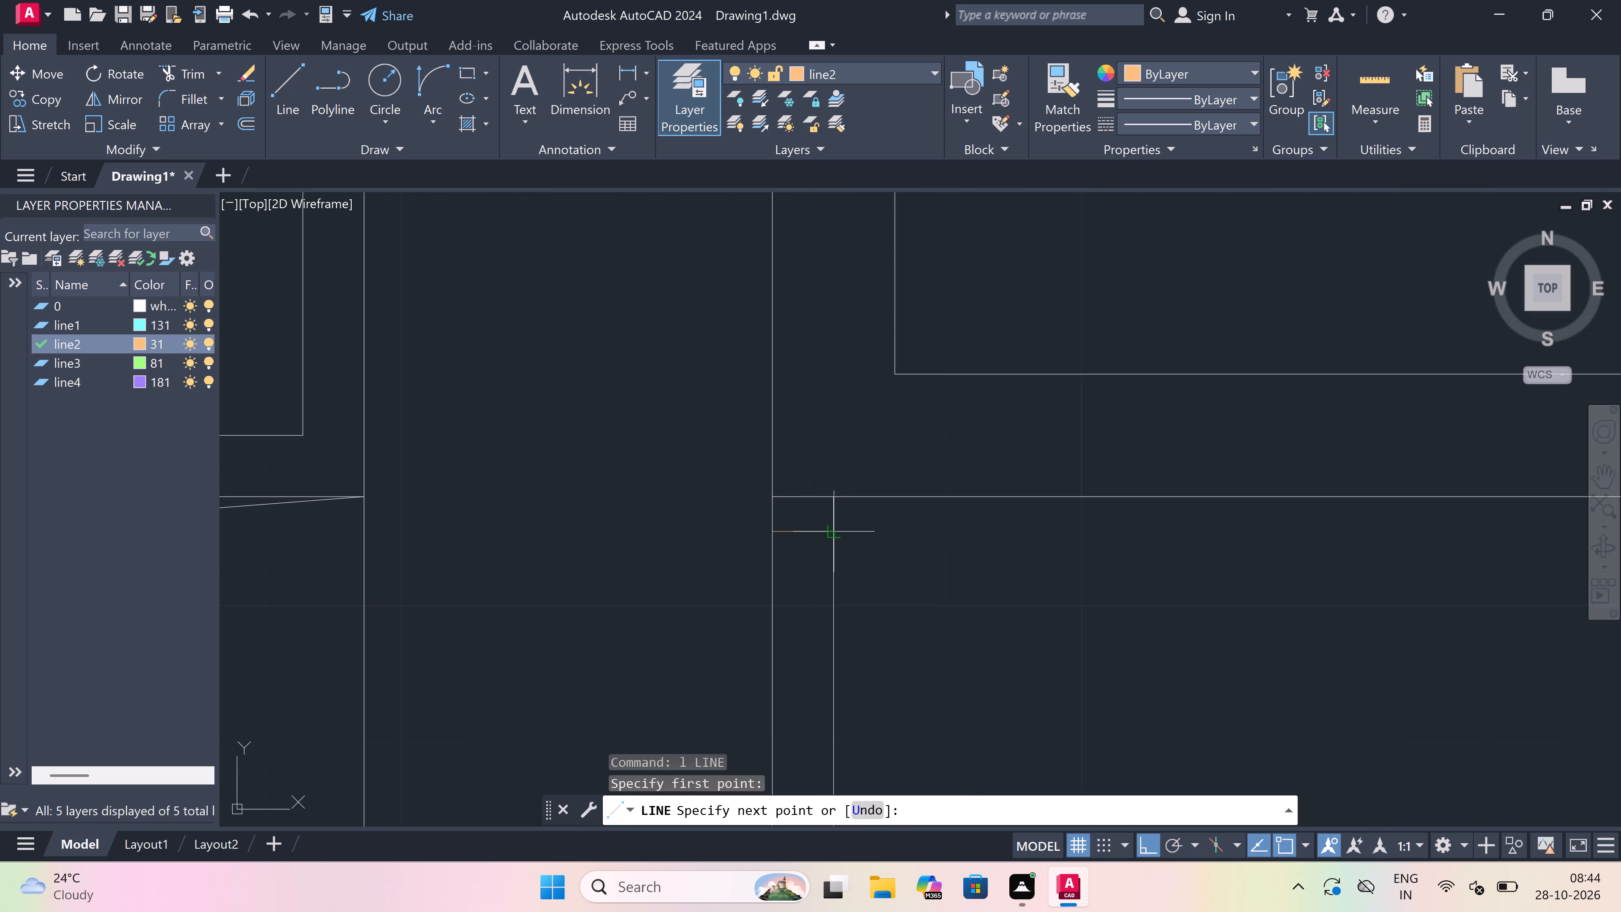
pyautogui.click(833, 534)
# From that jamb line's midpoint, draw a 2" southward stub and a 3' door leaf eastward into the room.
pyautogui.moveTo(808, 537); pyautogui.dragTo(808, 541)
pyautogui.press('2')
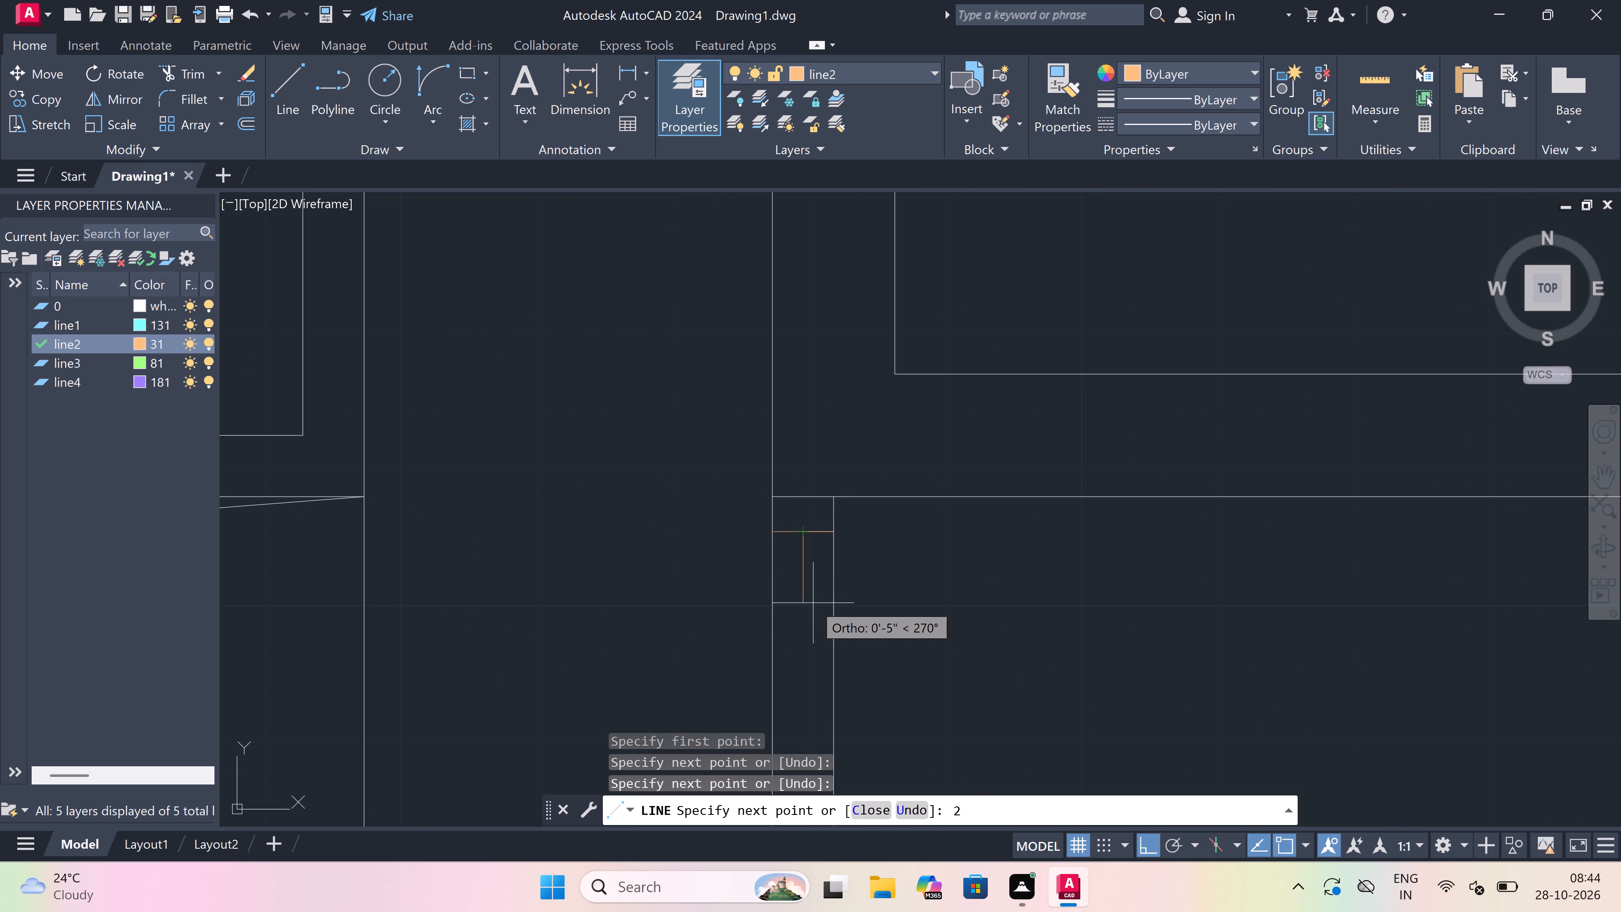
pyautogui.hotkey('shift', '"')
pyautogui.press('space')
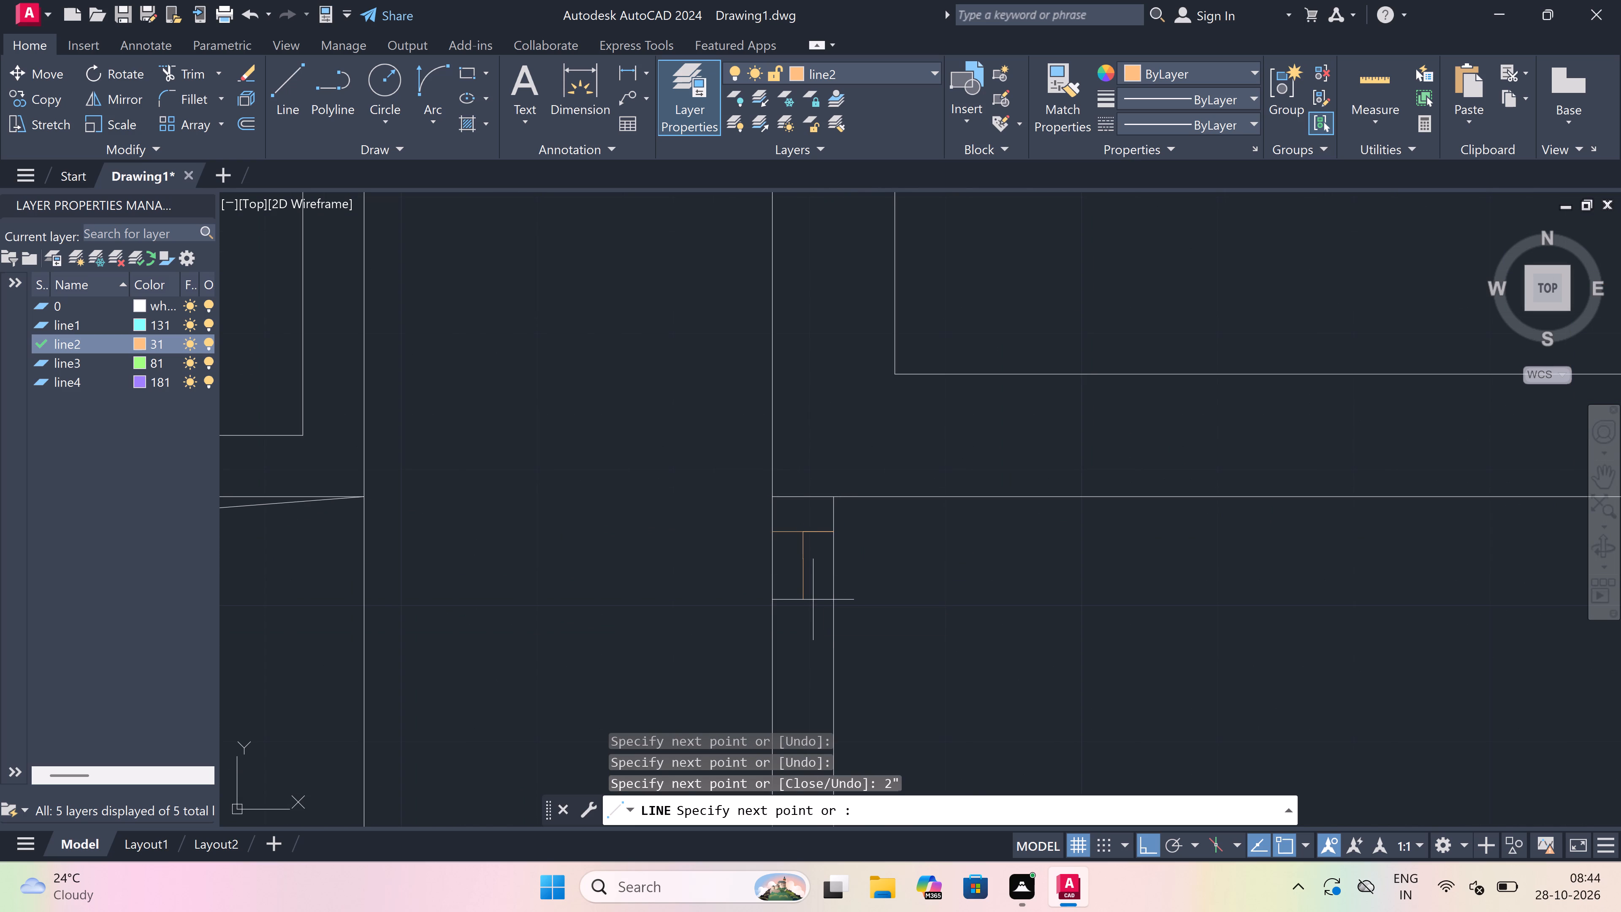
pyautogui.write("3'")
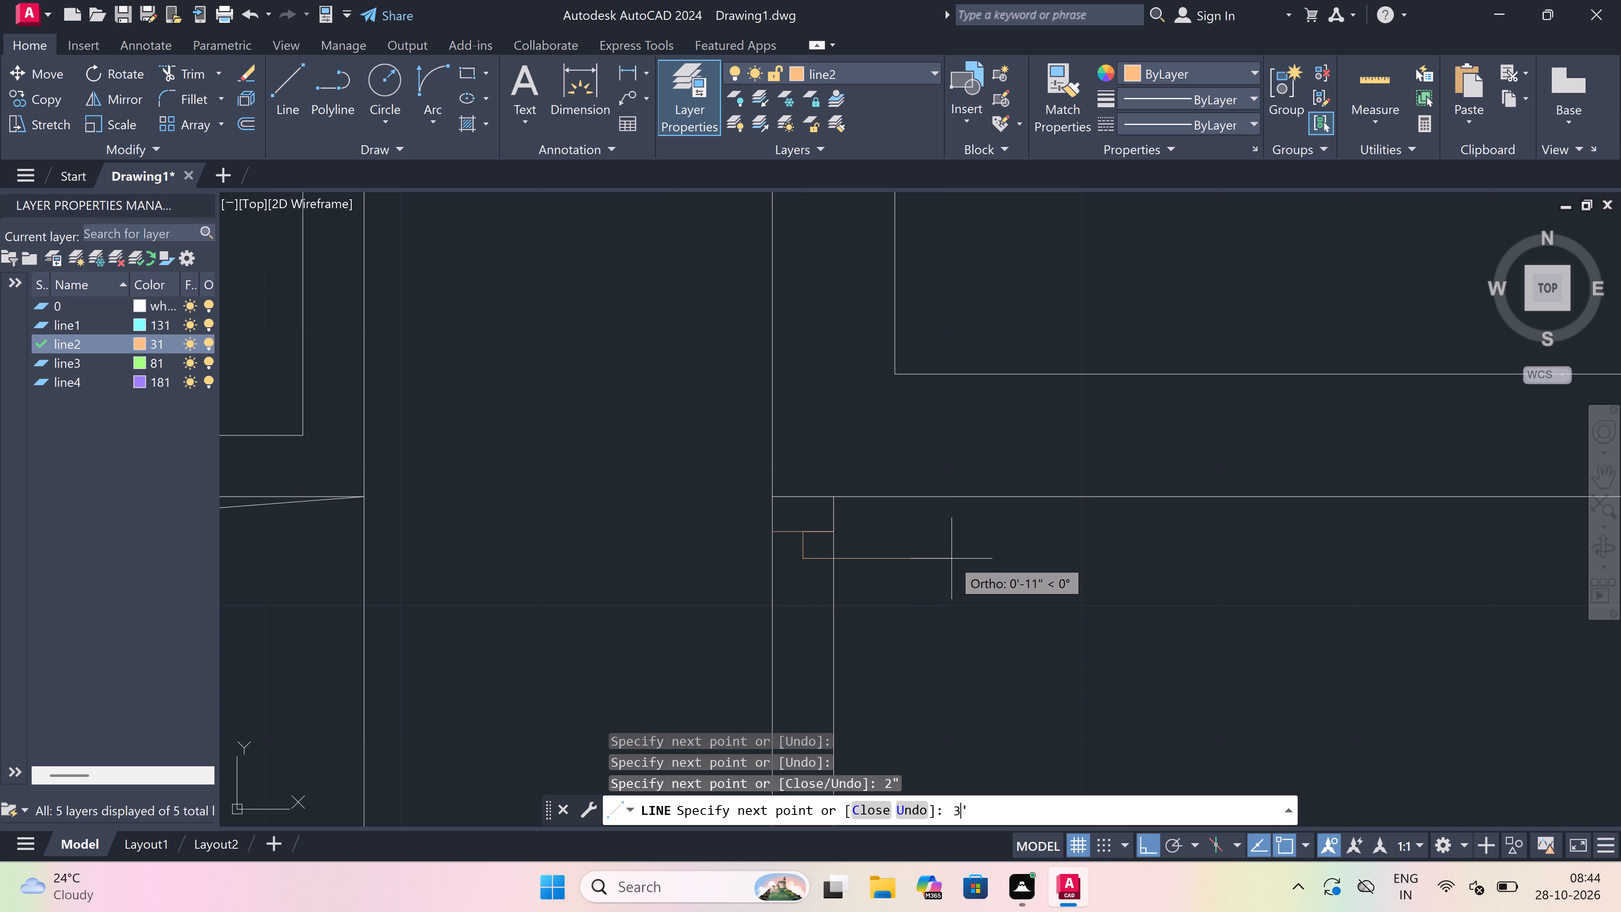
pyautogui.press('space')
pyautogui.press('Escape')
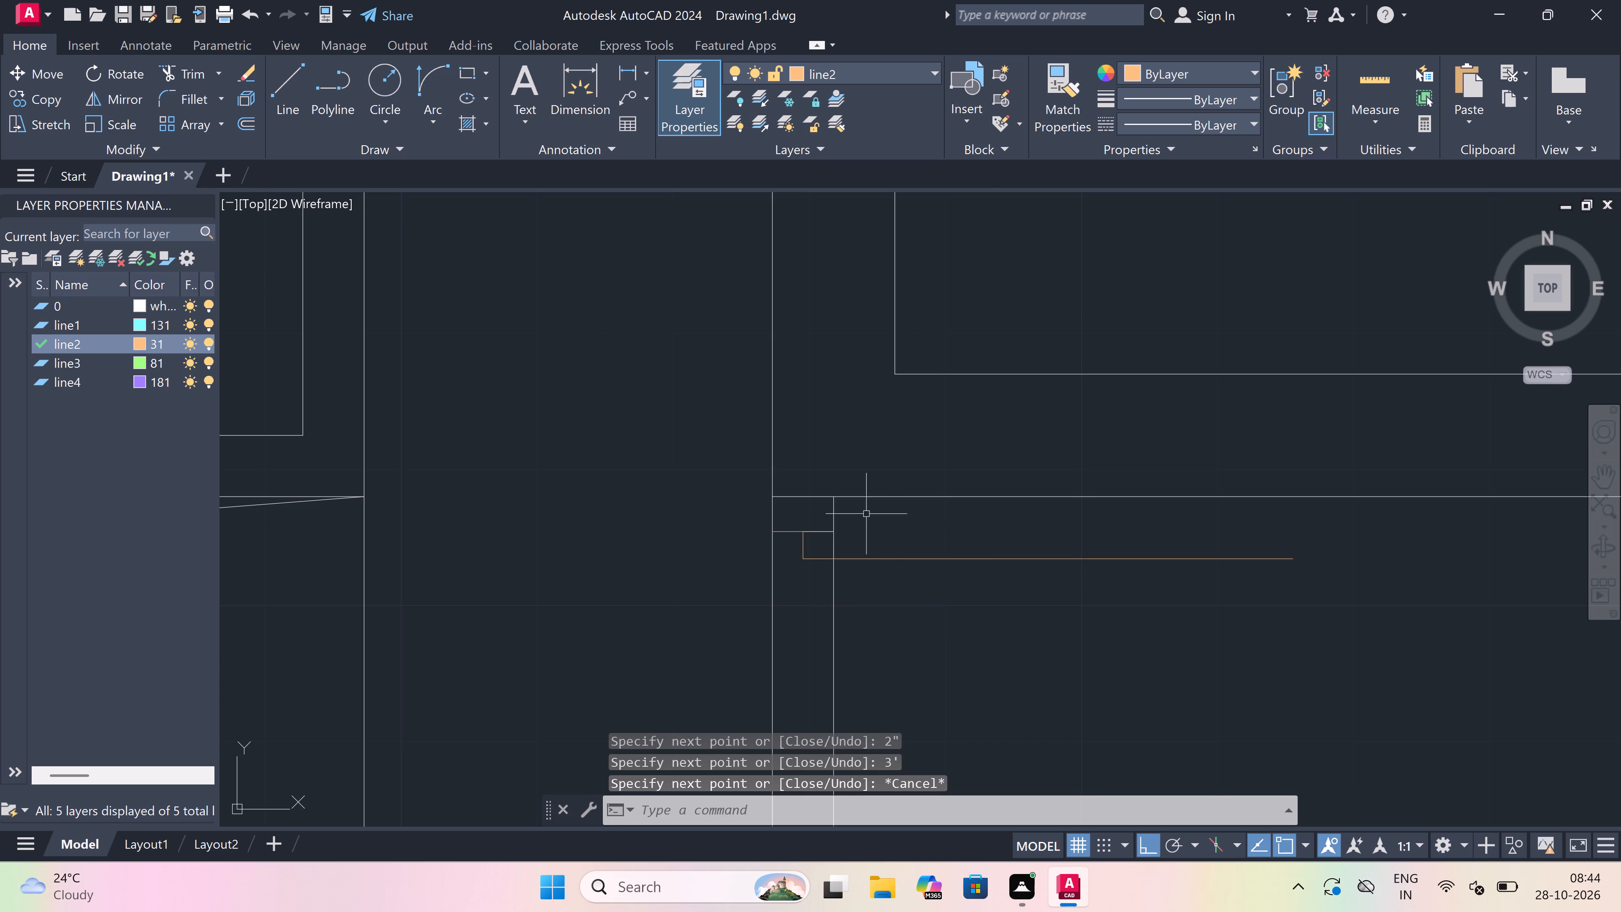
# Draw the south jamb line across the same vertical wall, and continue the line from its midpoint.
pyautogui.scroll(-3, 761, 459)
pyautogui.press('space')
pyautogui.scroll(2, 746, 551)
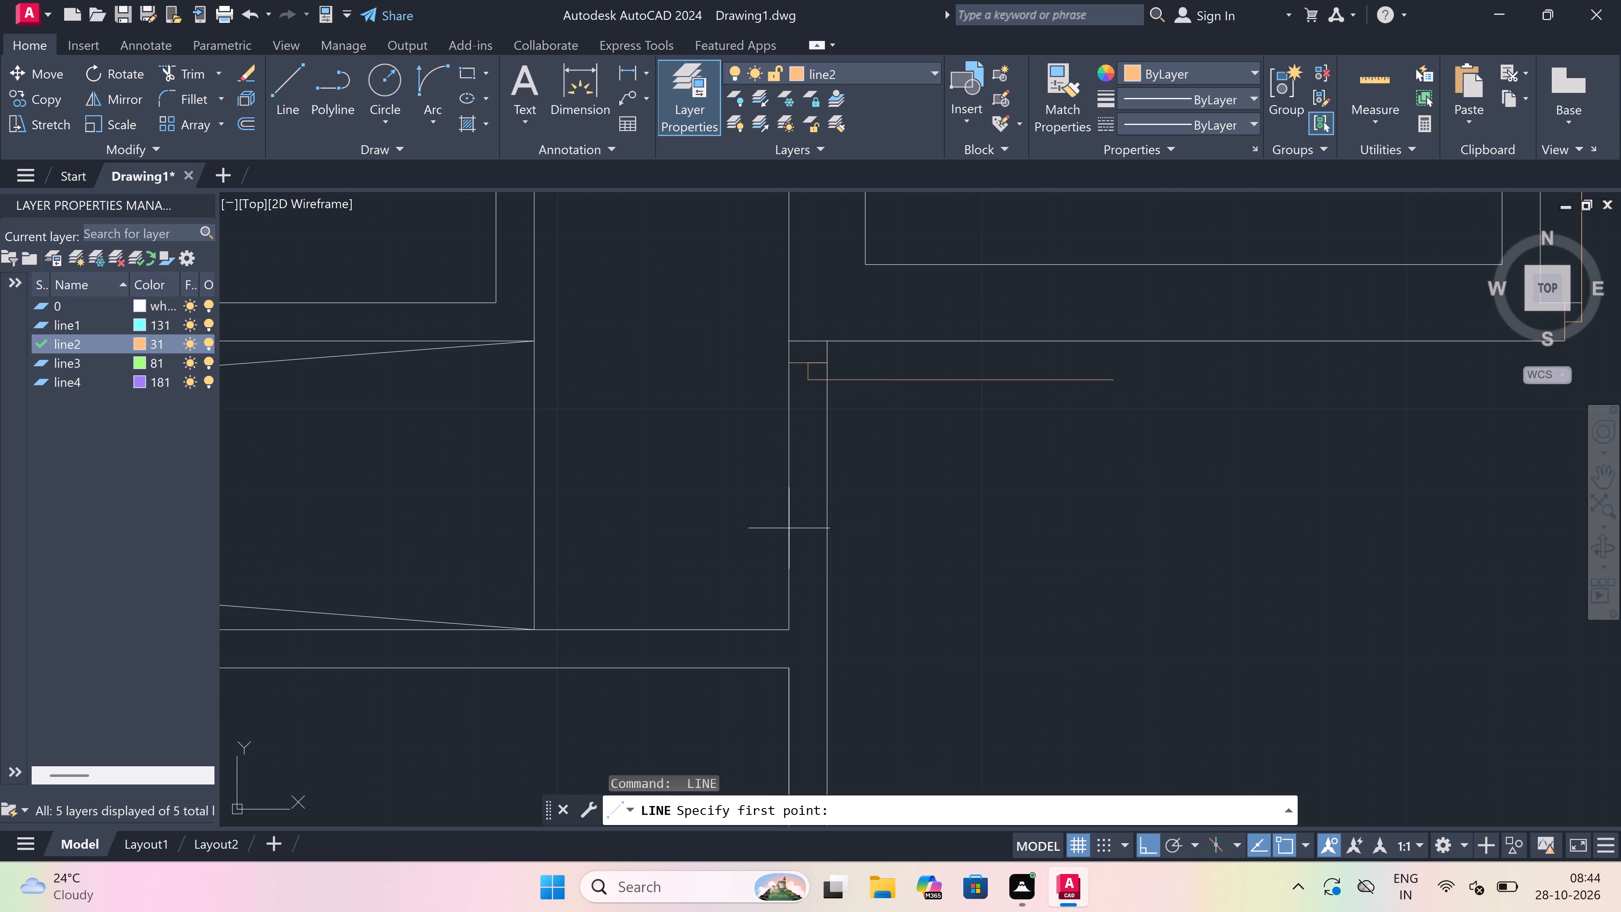
pyautogui.moveTo(792, 582); pyautogui.dragTo(795, 580)
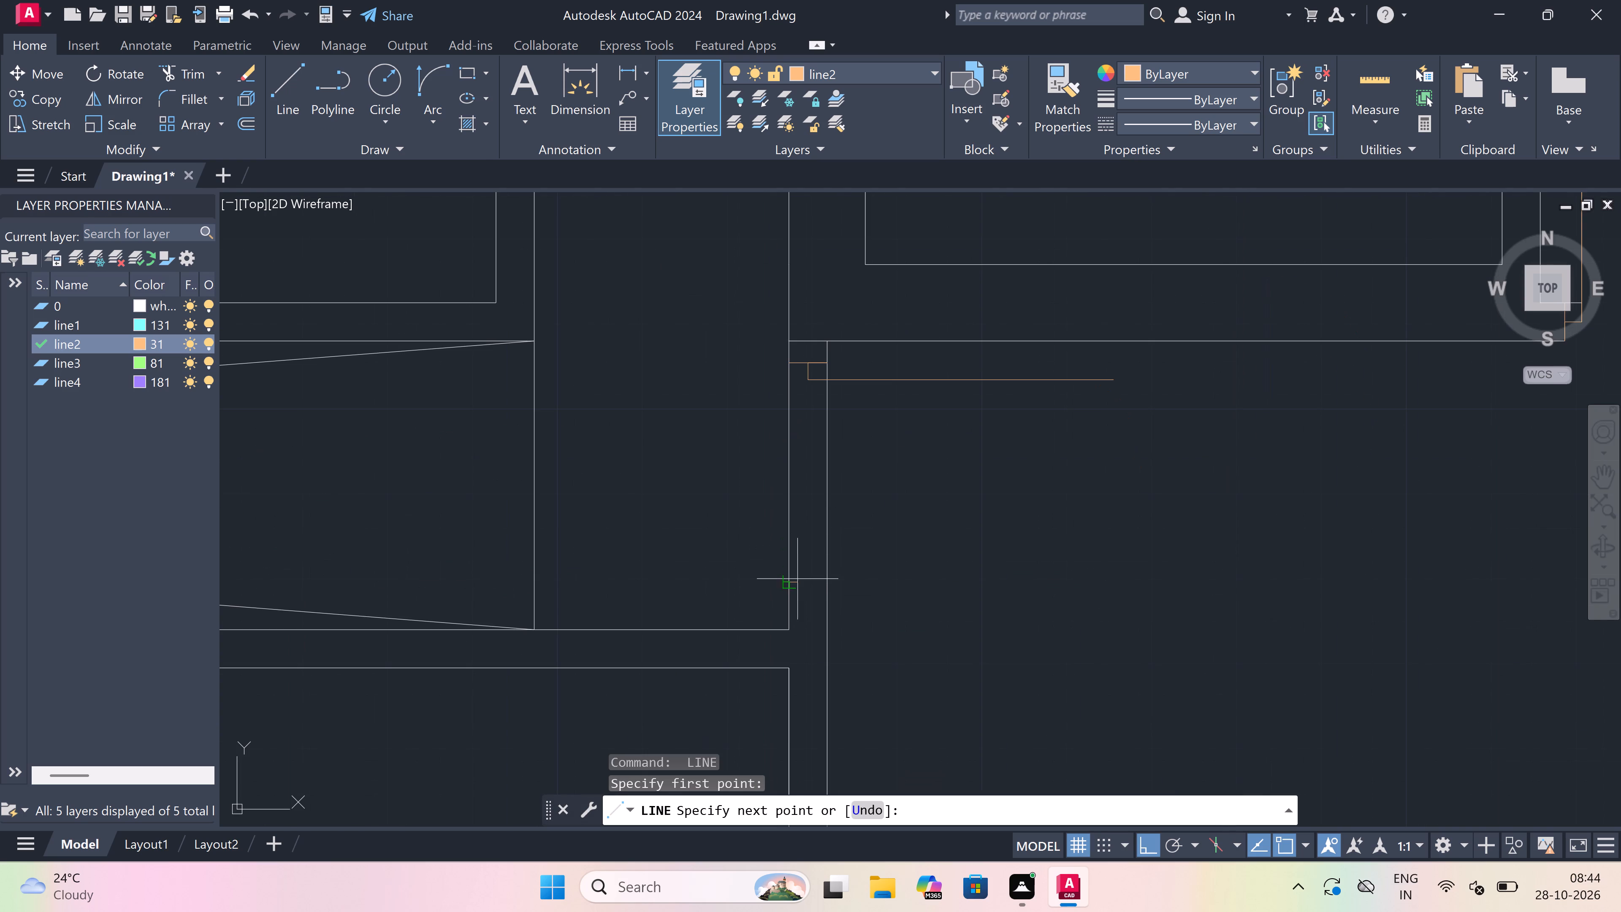
pyautogui.click(824, 575)
pyautogui.click(815, 579)
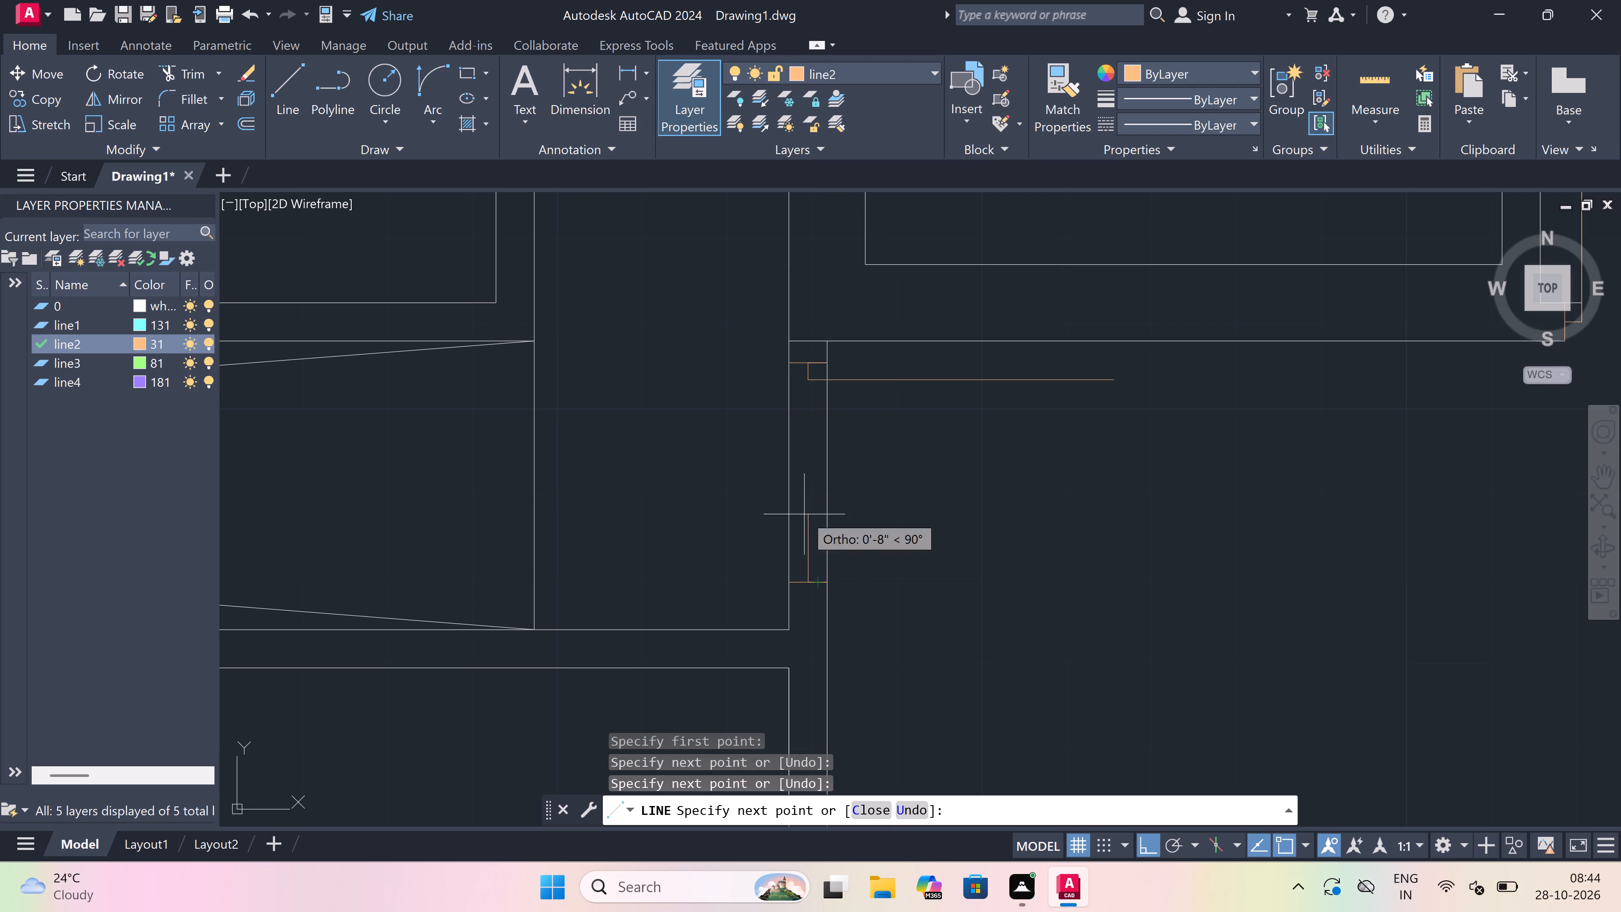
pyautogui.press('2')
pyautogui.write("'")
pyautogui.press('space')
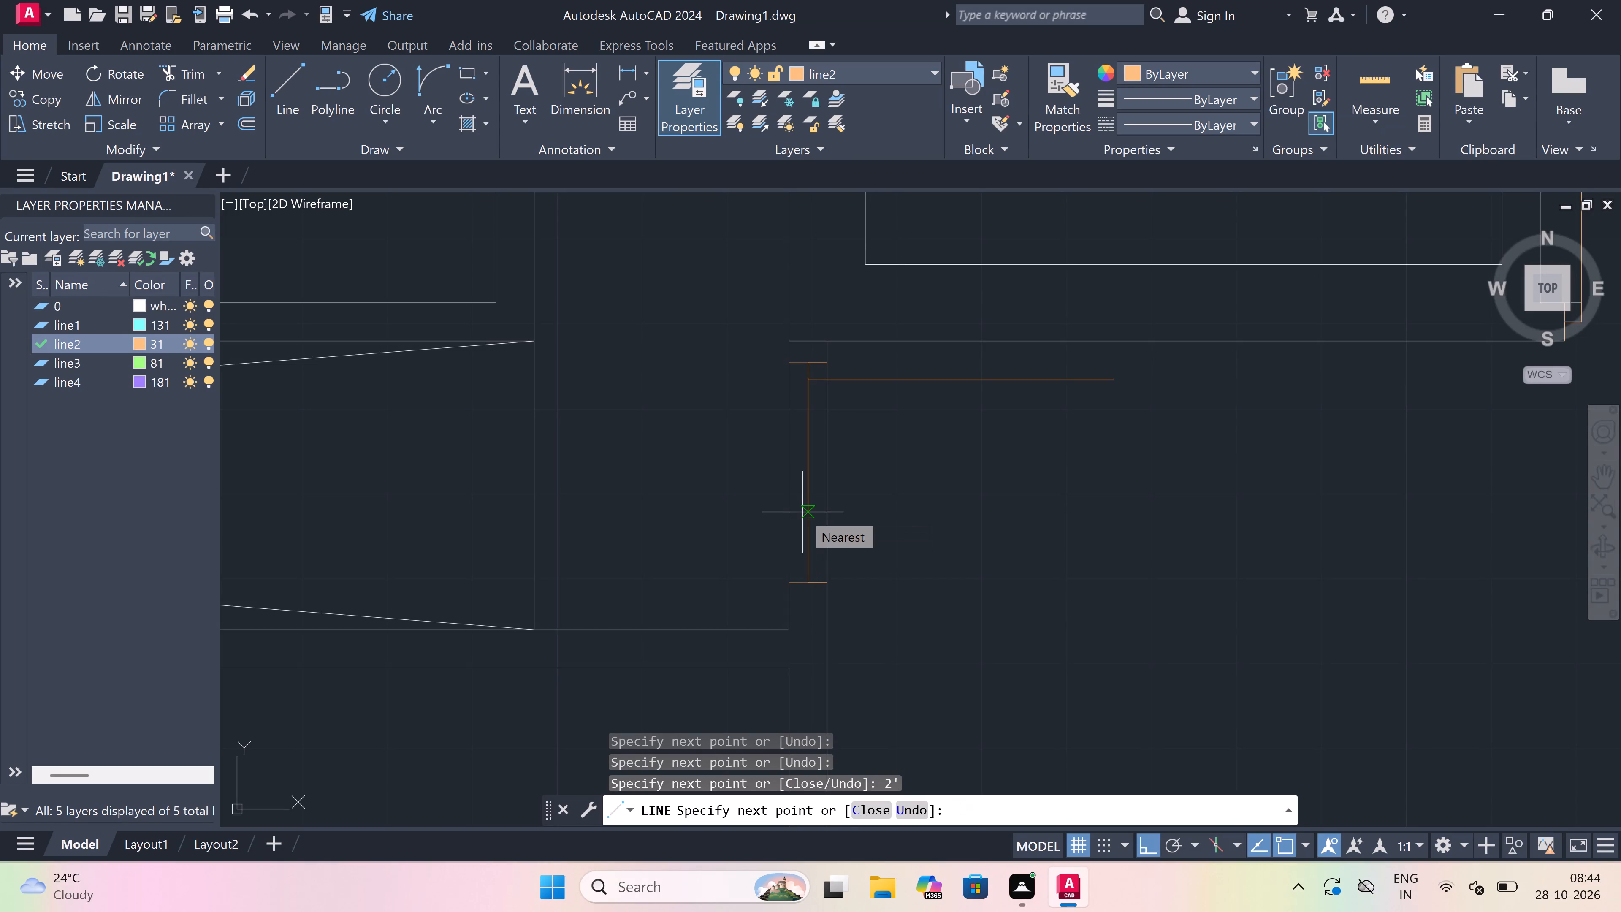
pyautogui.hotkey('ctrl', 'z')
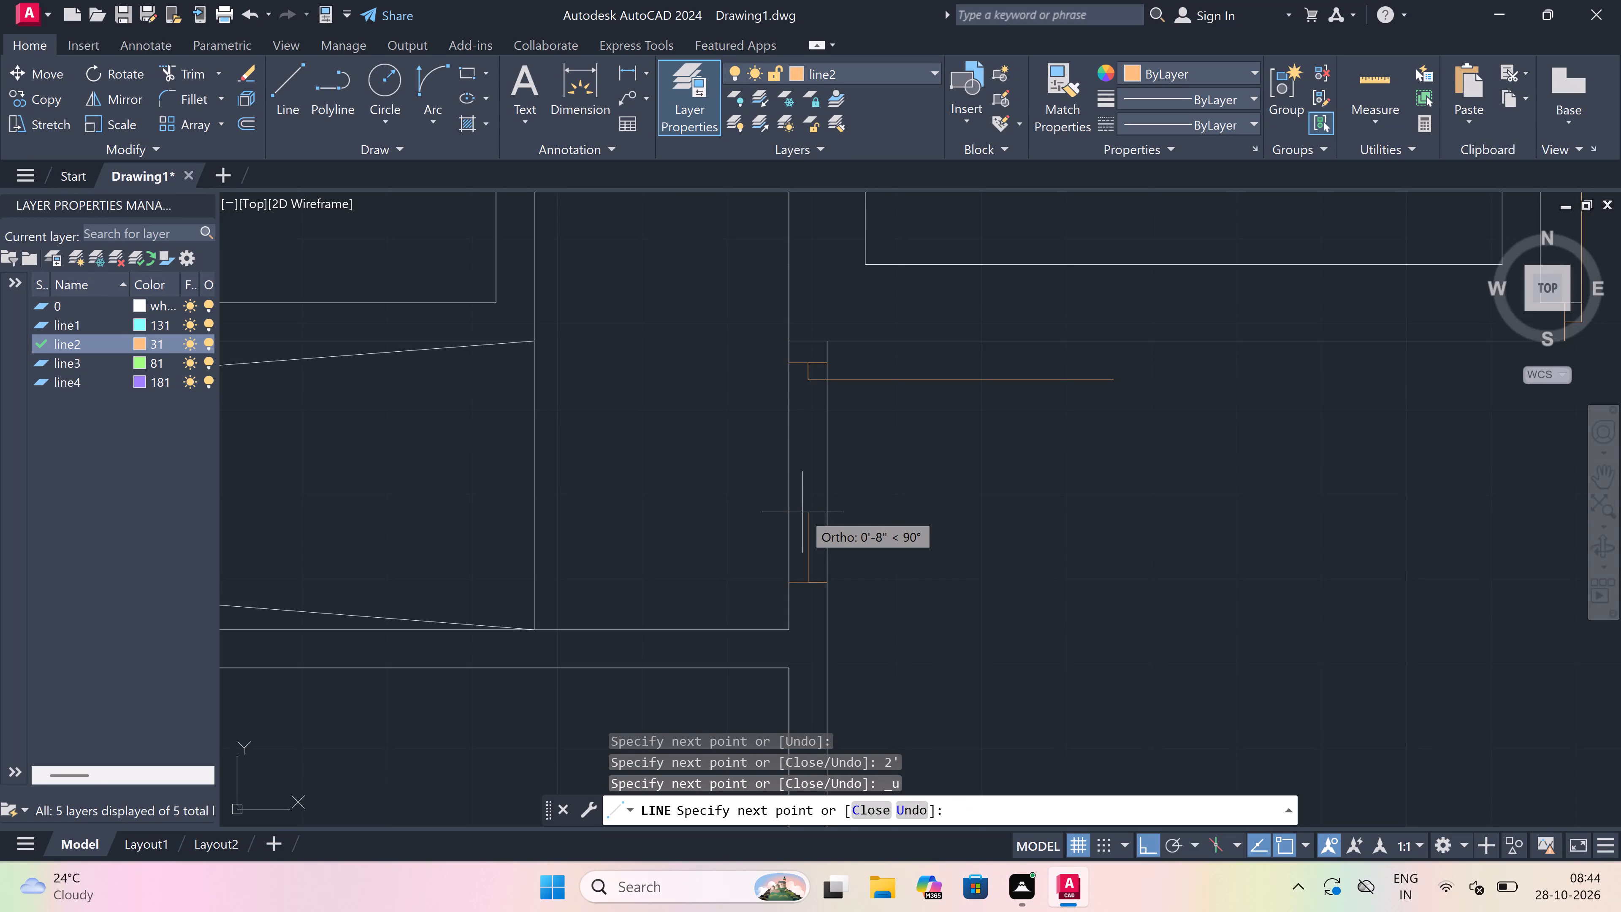
# Draw a 2" northward stub from the south jamb line's midpoint.
pyautogui.press('2')
pyautogui.write('"')
pyautogui.press('space')
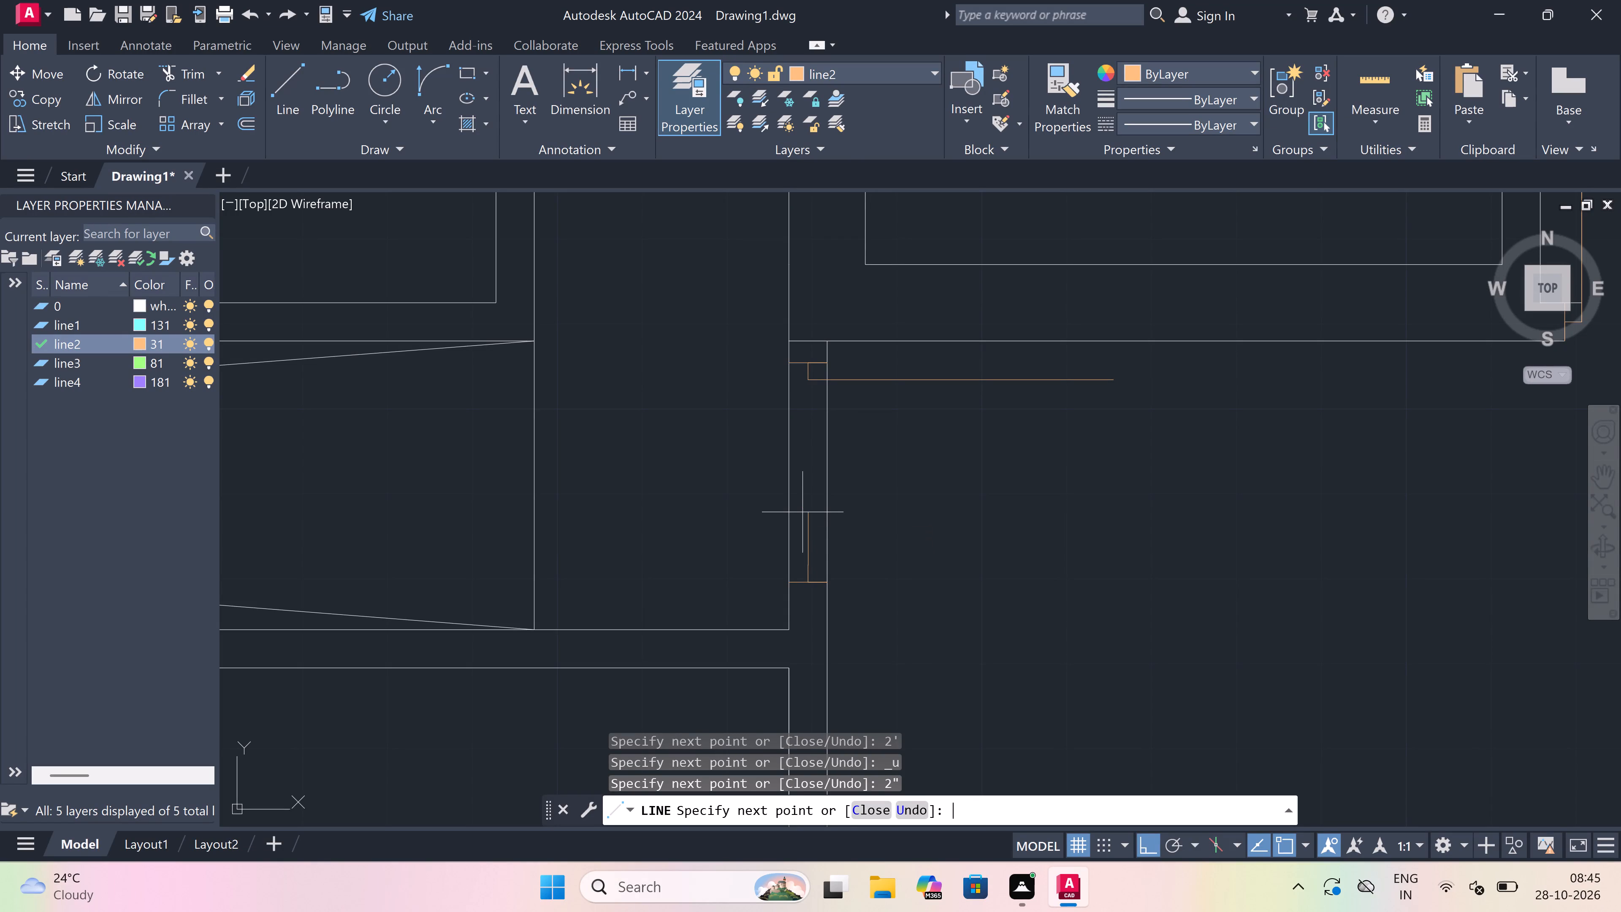
pyautogui.press('Escape')
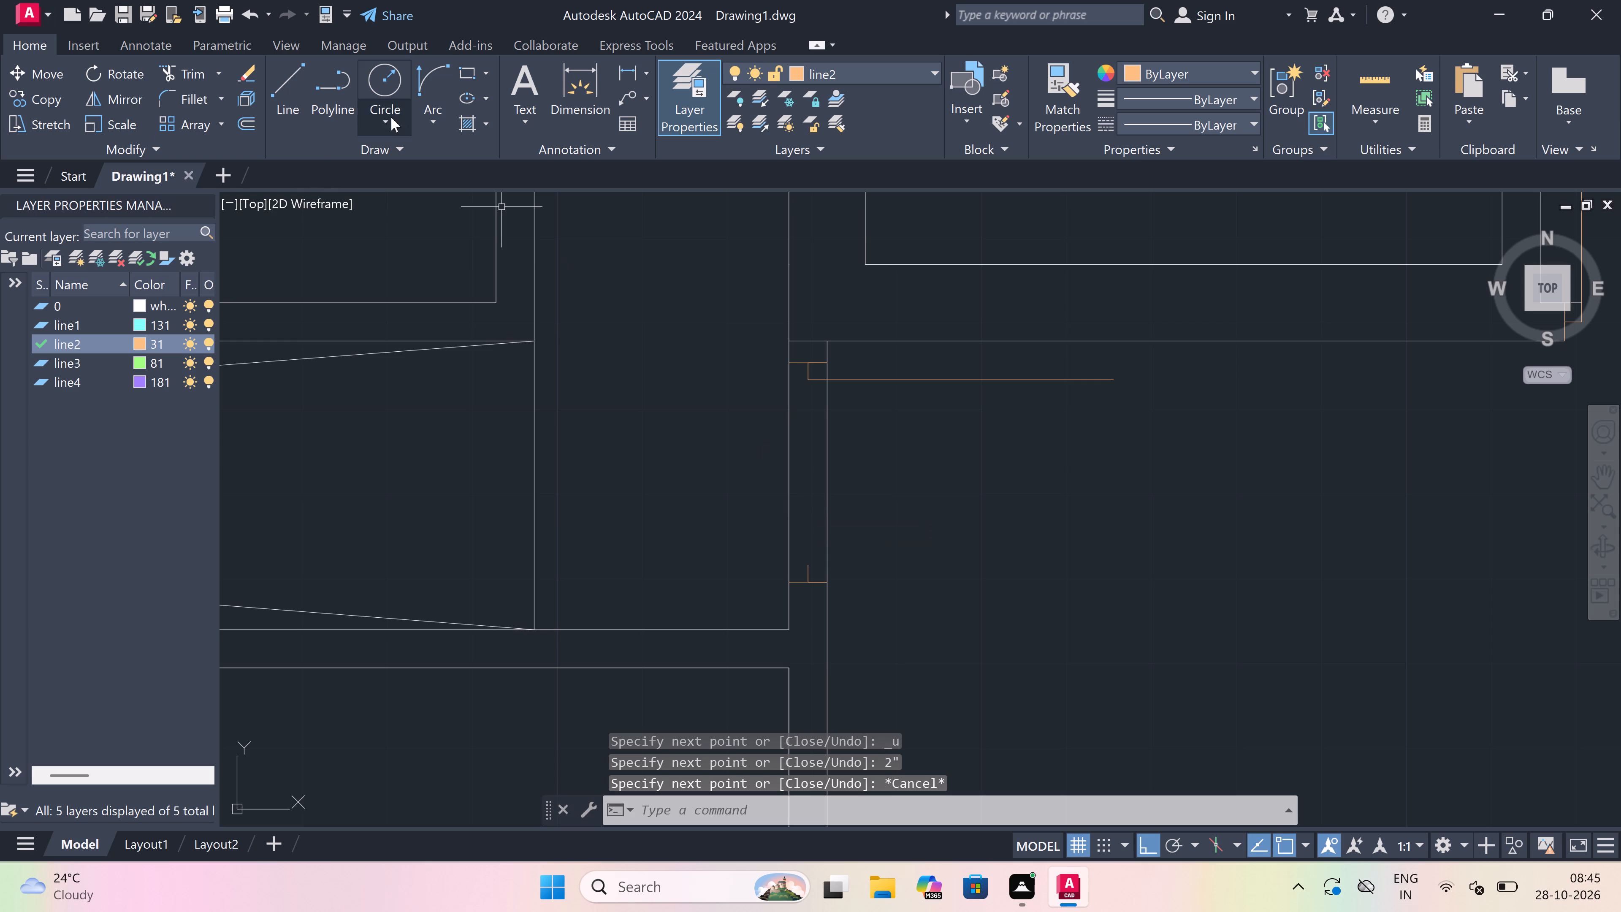
# Draw the door swing arc from the leaf's east end to the free end of the south jamb's stub.
pyautogui.click(422, 81)
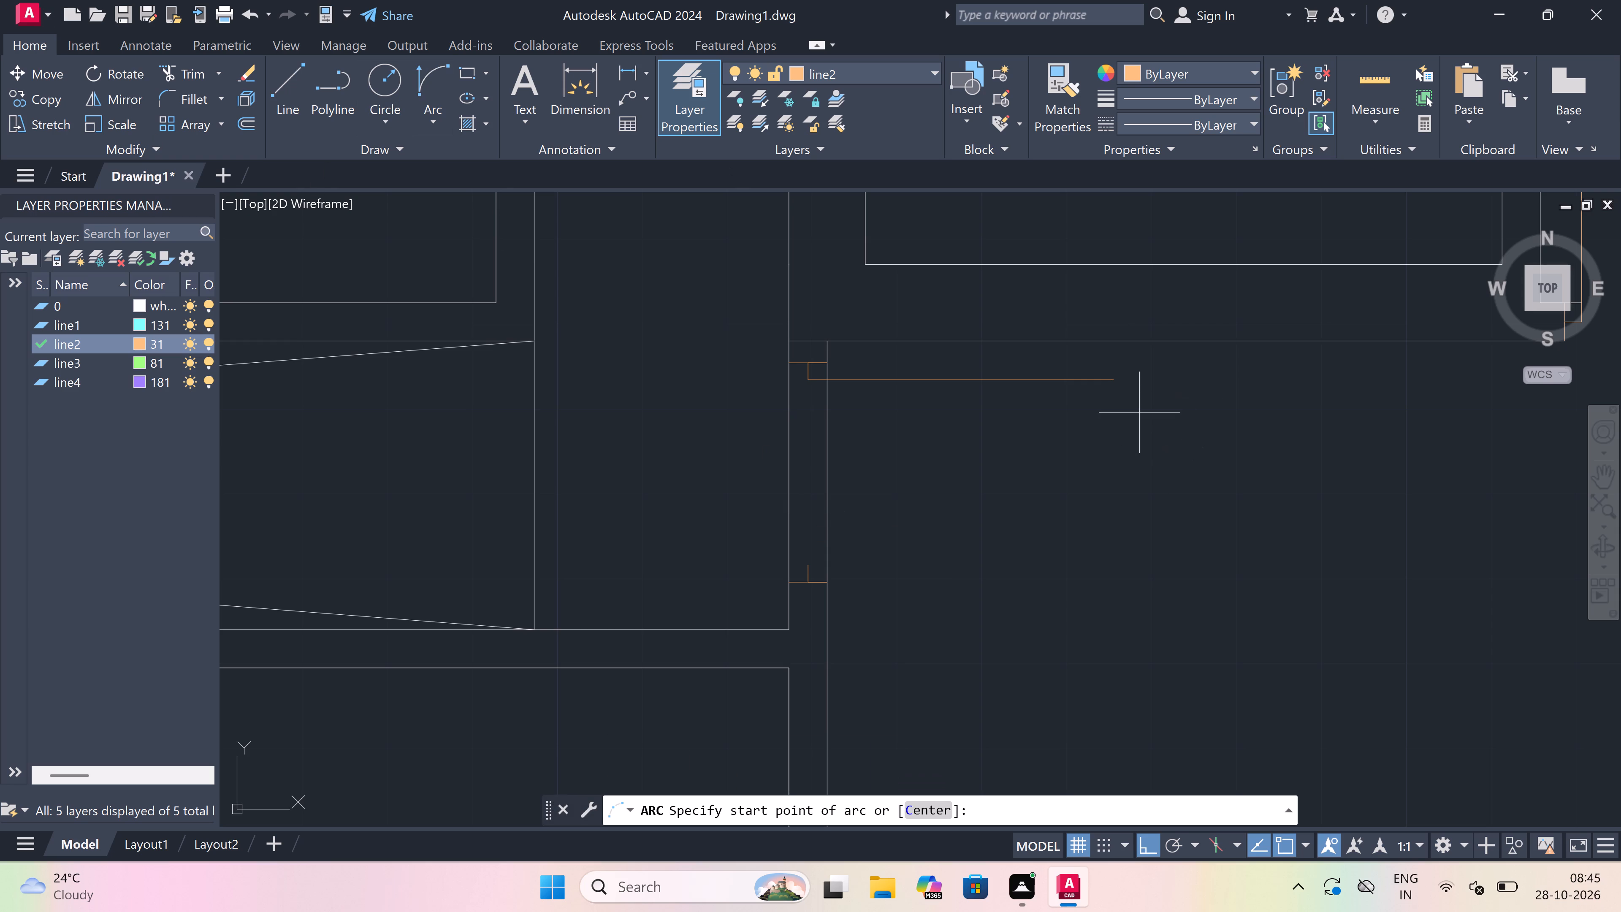
pyautogui.click(1120, 382)
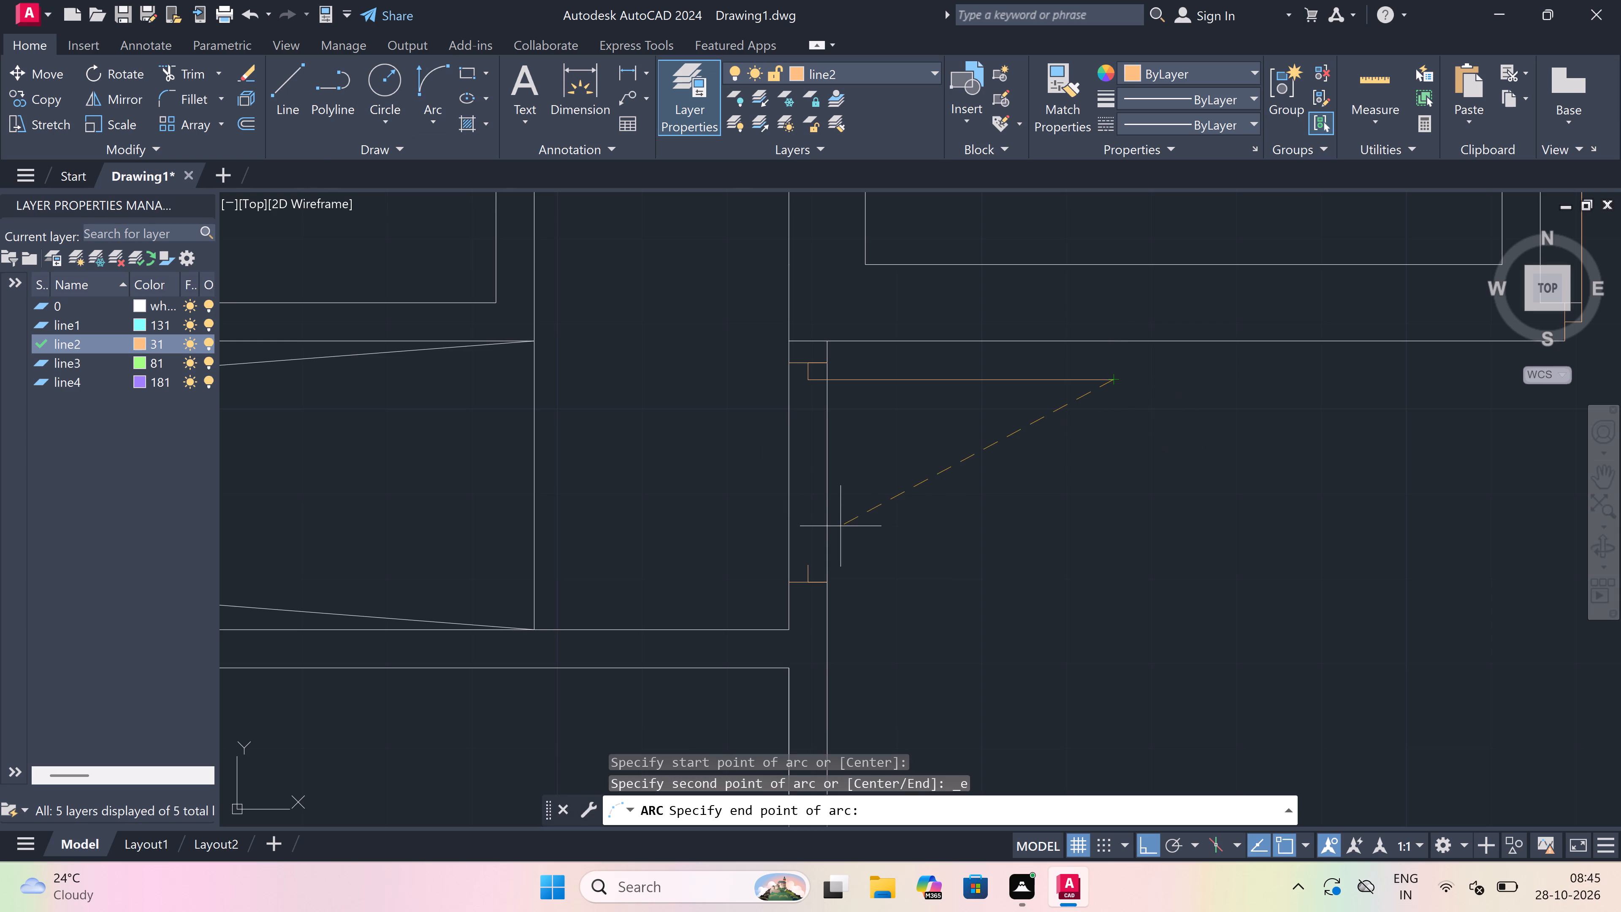
pyautogui.click(805, 569)
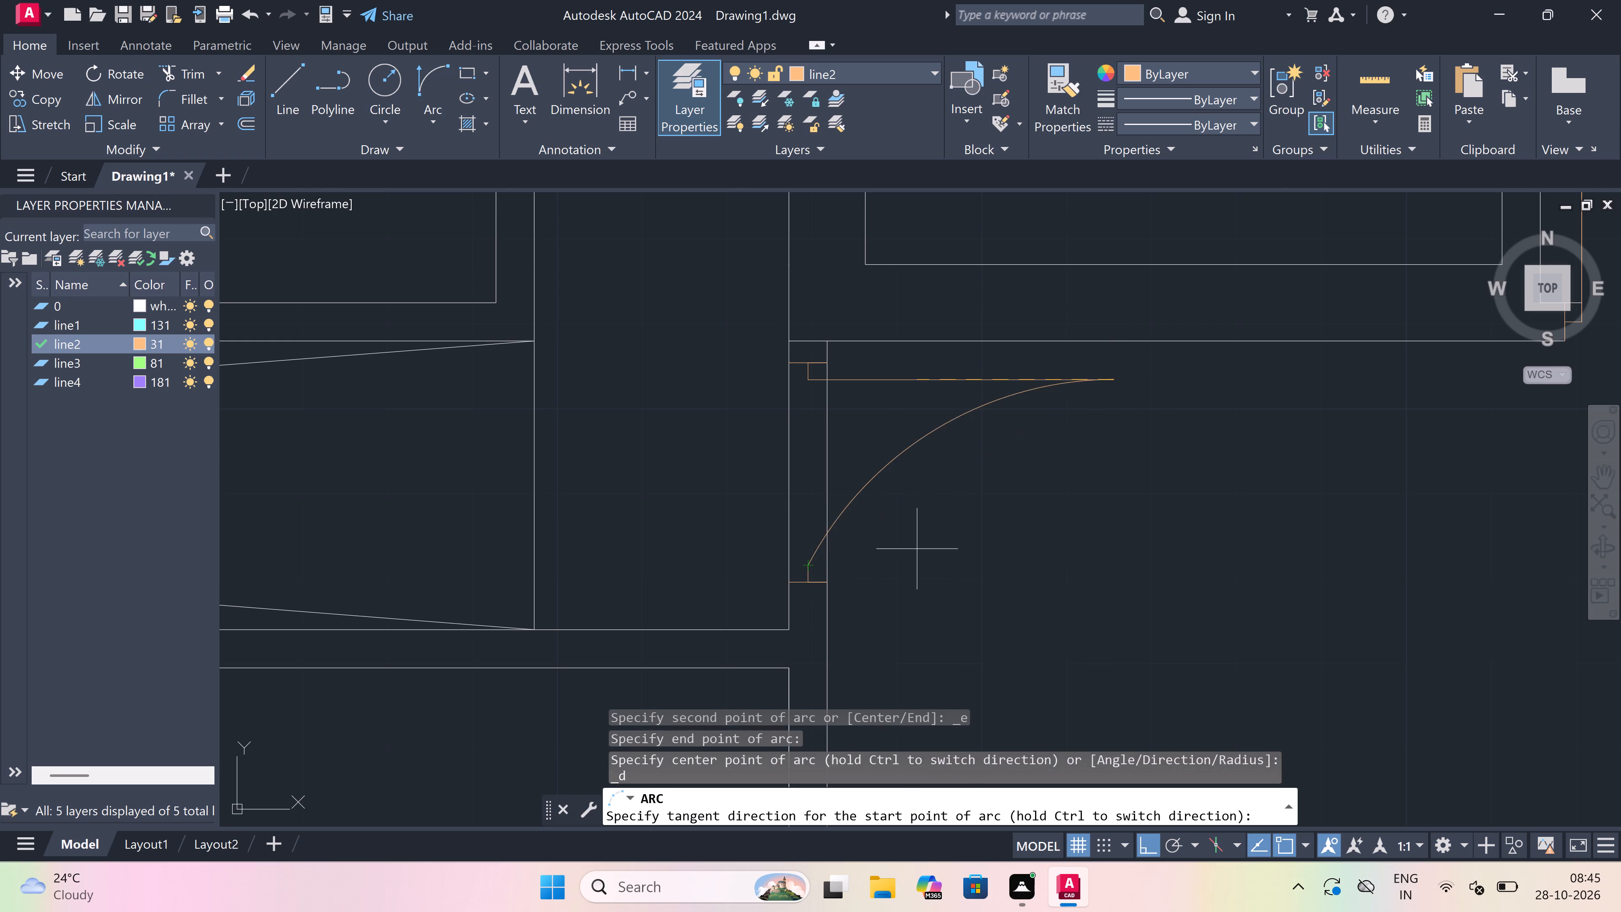
pyautogui.click(1136, 543)
# Trim both lines of the vertical wall between the north and south jambs to open the doorway.
pyautogui.press('t')
pyautogui.press('r')
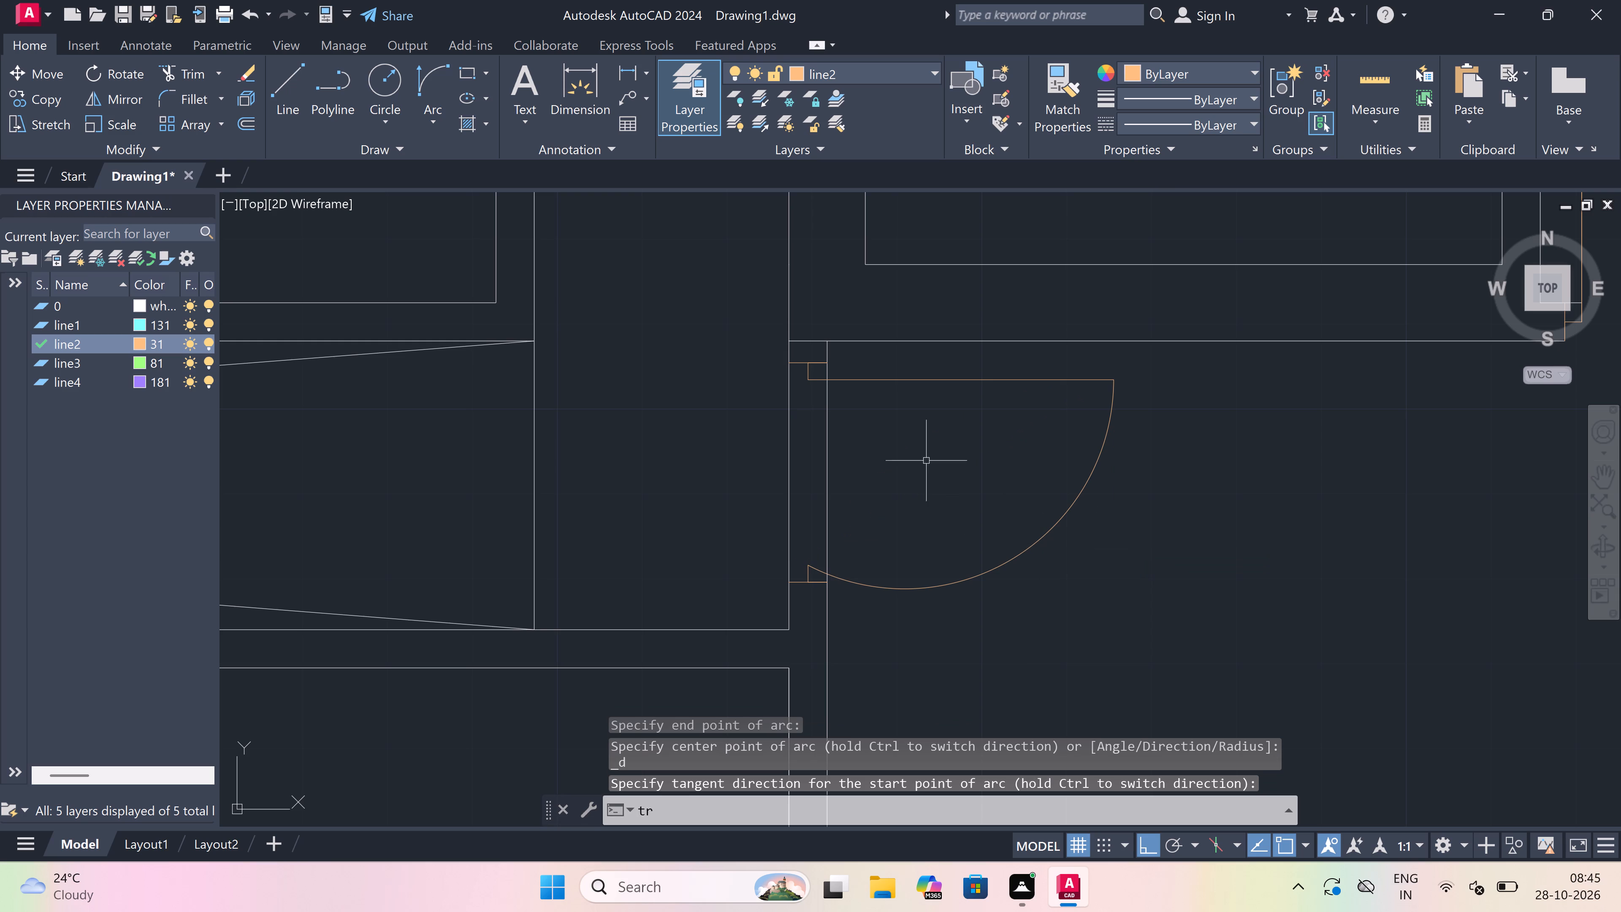
pyautogui.press('space')
pyautogui.moveTo(899, 426); pyautogui.dragTo(878, 448)
pyautogui.click(615, 570)
pyautogui.click(911, 486)
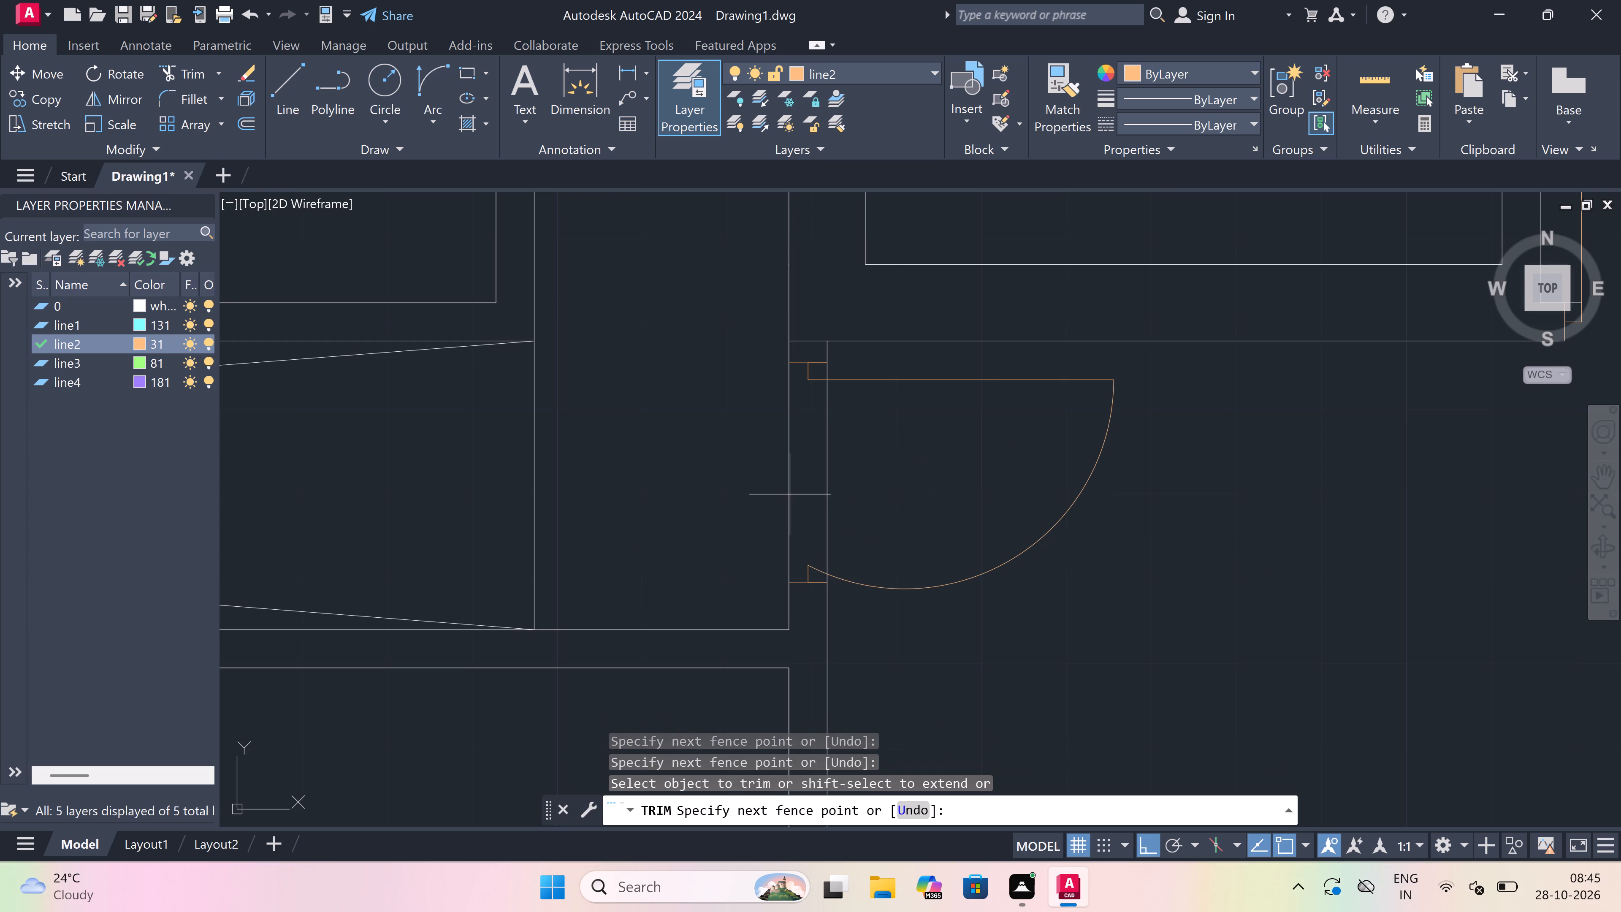
pyautogui.moveTo(820, 474); pyautogui.dragTo(813, 474)
pyautogui.click(706, 489)
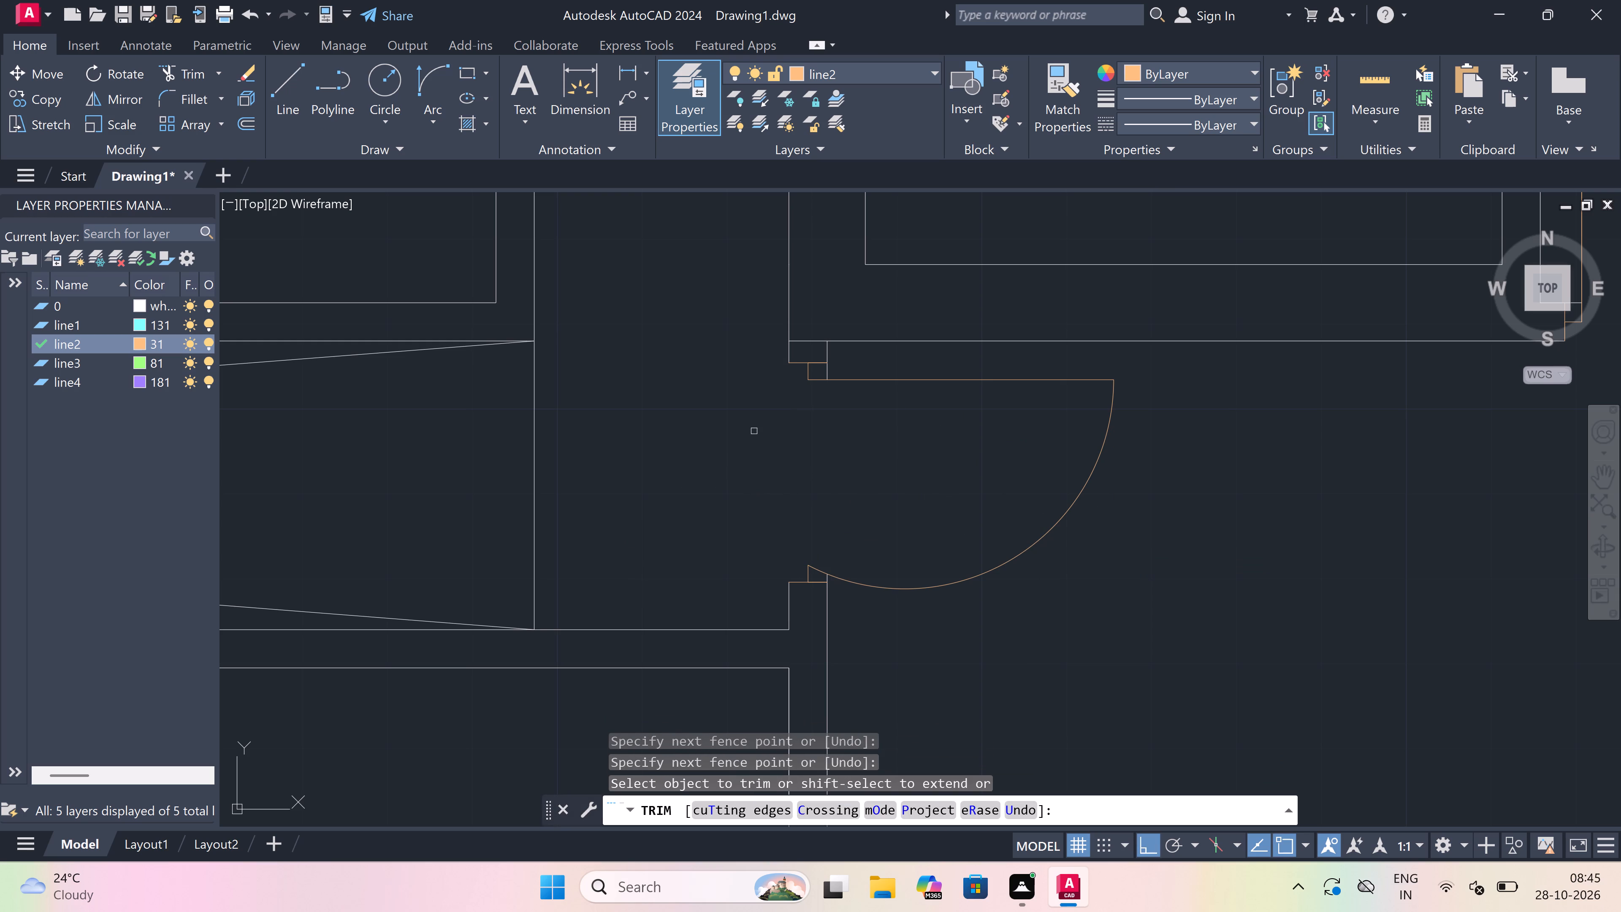
# Trim the short piece of horizontal wall line crossing the vertical wall just north of the doorway.
pyautogui.click(816, 331)
pyautogui.click(810, 353)
pyautogui.press('Escape')
# Draw the east jamb line across the horizontal wall at the passage's south end, just west of the corner by the new doorway.
pyautogui.scroll(-4, 856, 509)
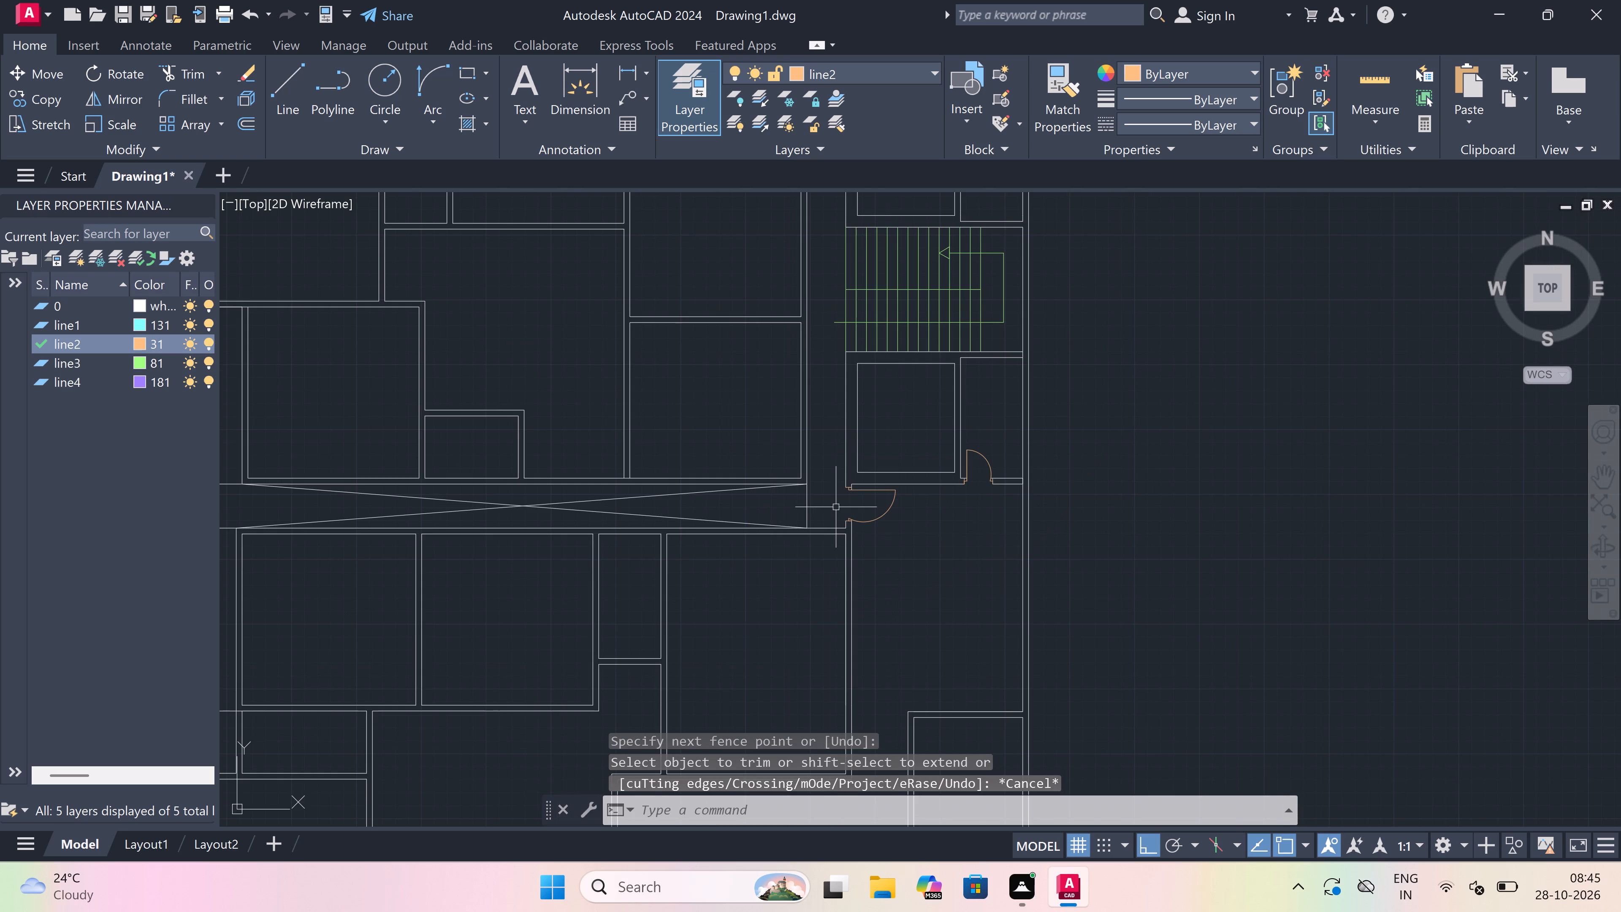
pyautogui.write('l')
pyautogui.press('space')
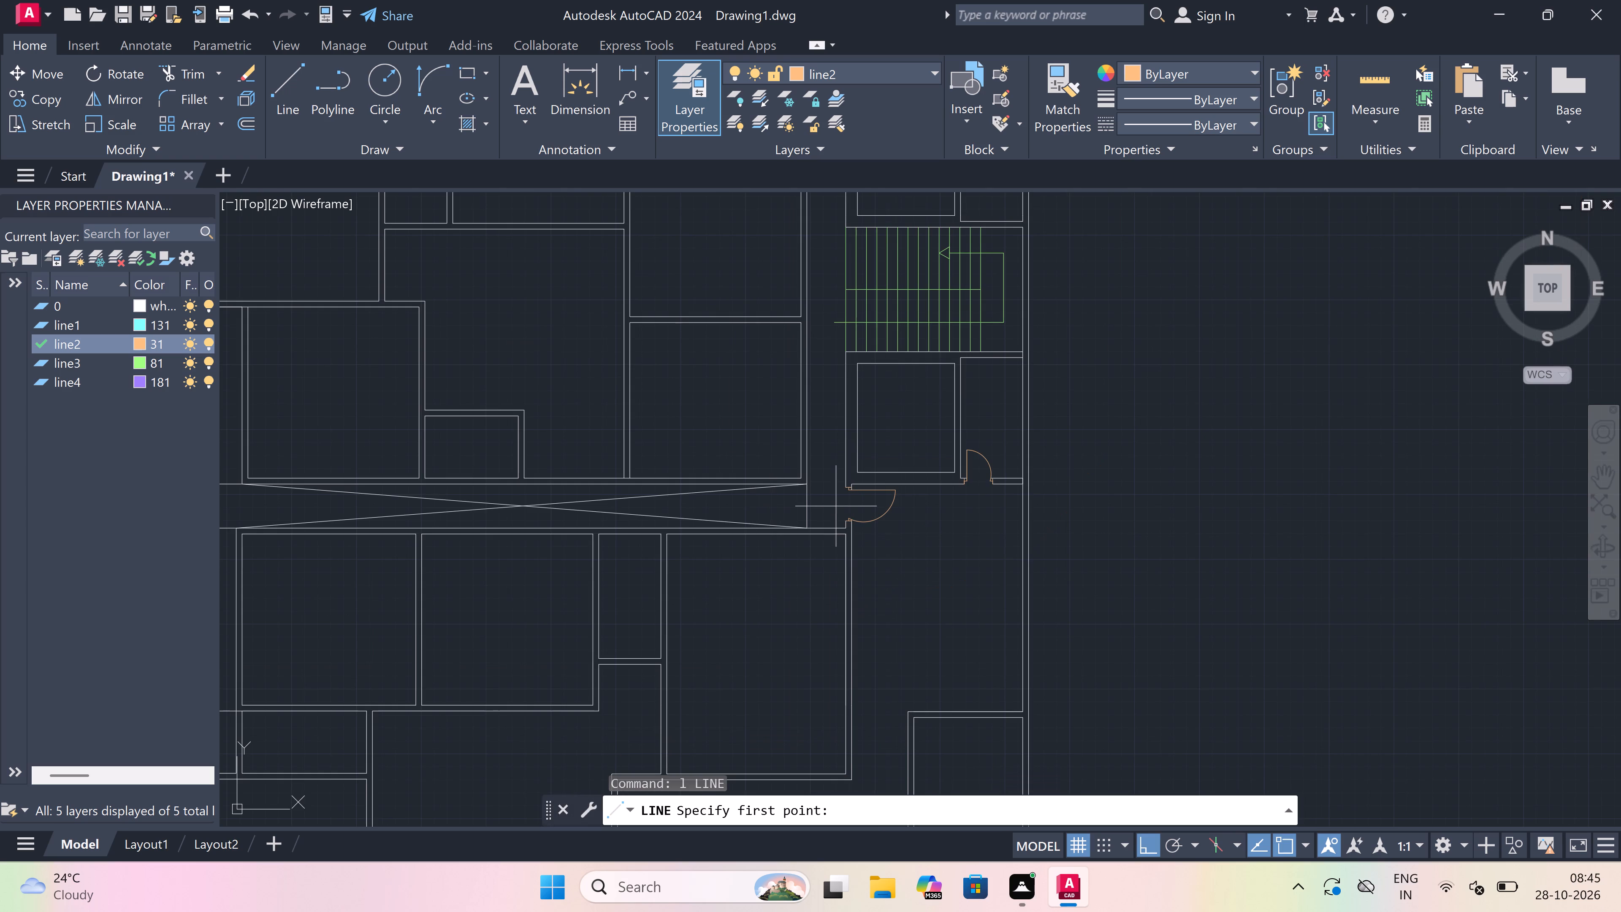
pyautogui.scroll(5, 841, 535)
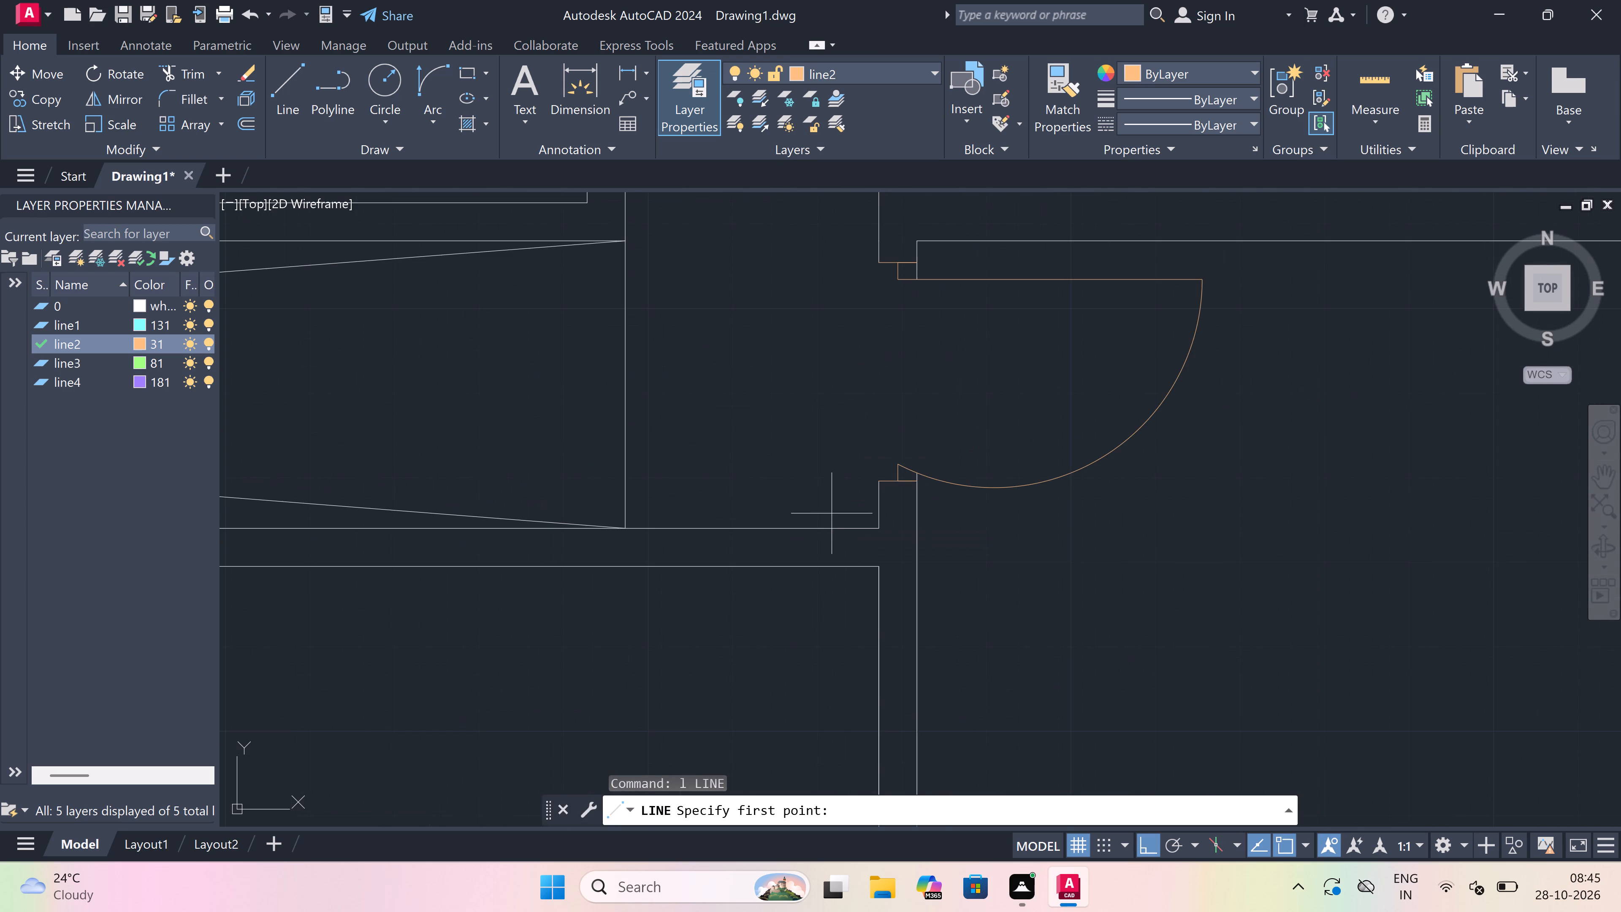
pyautogui.click(855, 524)
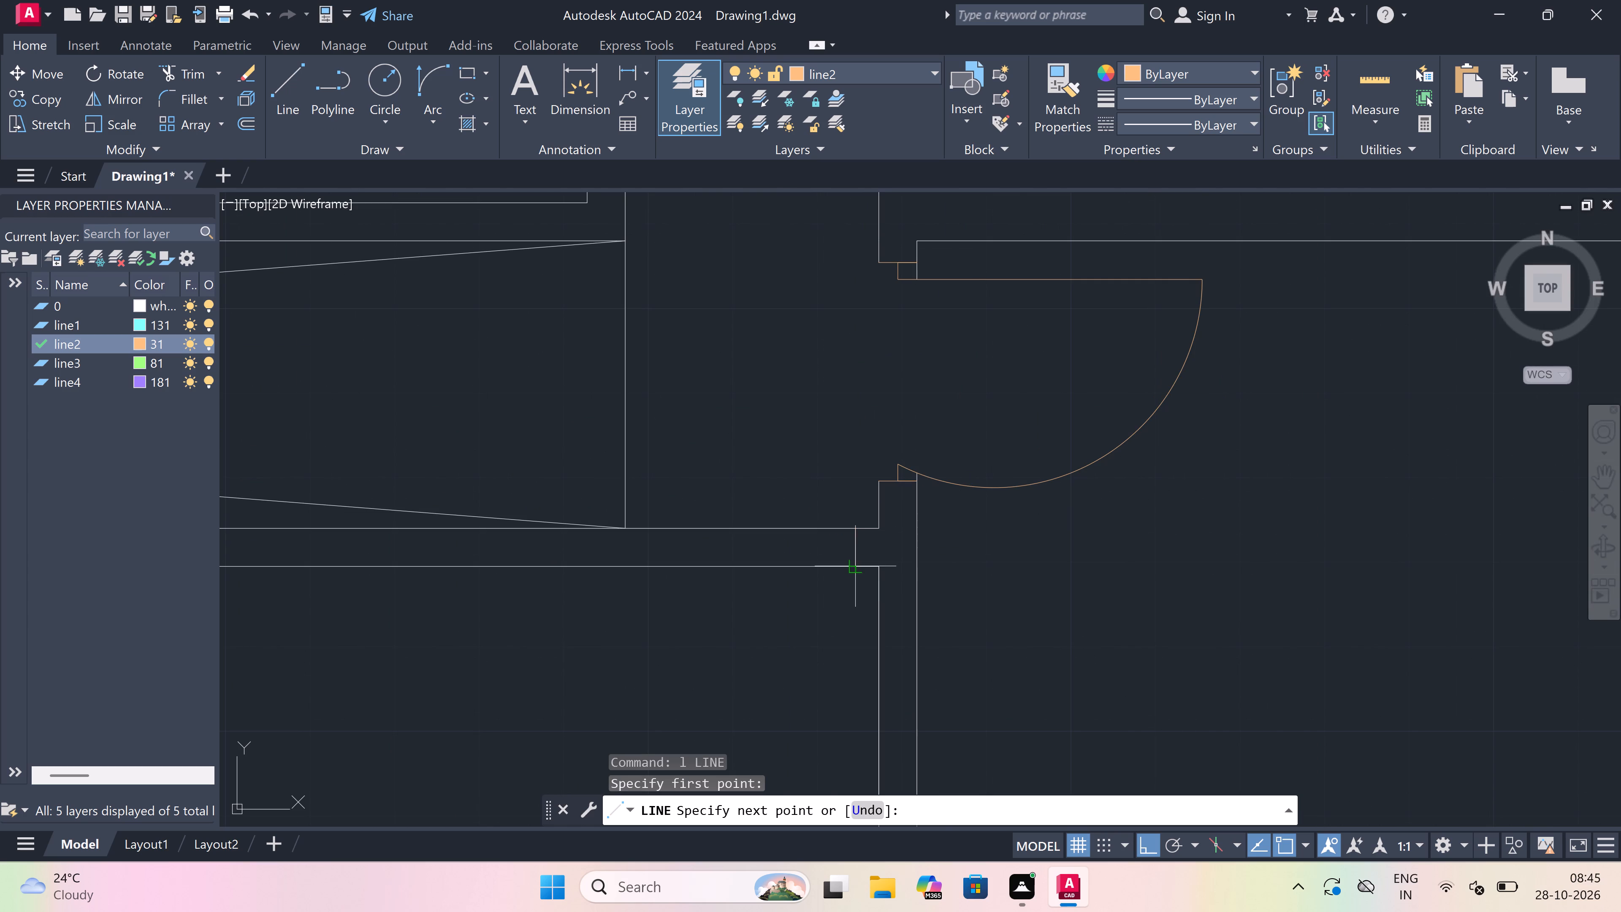
pyautogui.click(859, 562)
# From the east jamb's midpoint, draw a 2" stub west and a 3' door leaf south.
pyautogui.scroll(2, 856, 548)
pyautogui.moveTo(855, 548); pyautogui.dragTo(845, 548)
pyautogui.press('2')
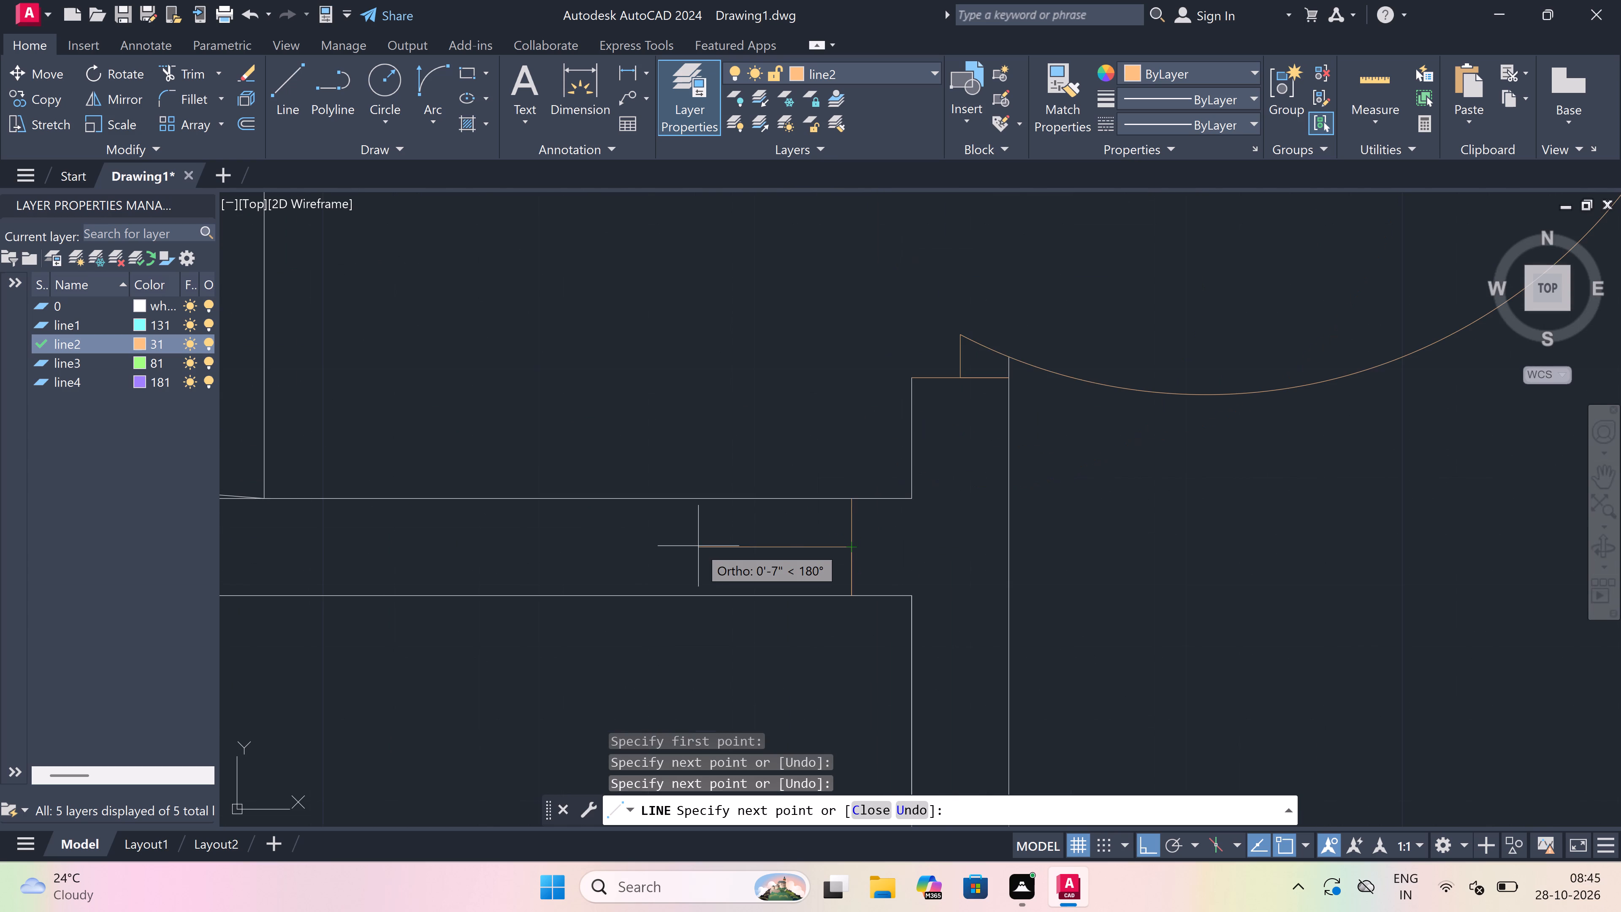
pyautogui.hotkey('shift', '"')
pyautogui.press('space')
pyautogui.scroll(-3, 701, 540)
pyautogui.scroll(3, 710, 586)
pyautogui.press('3')
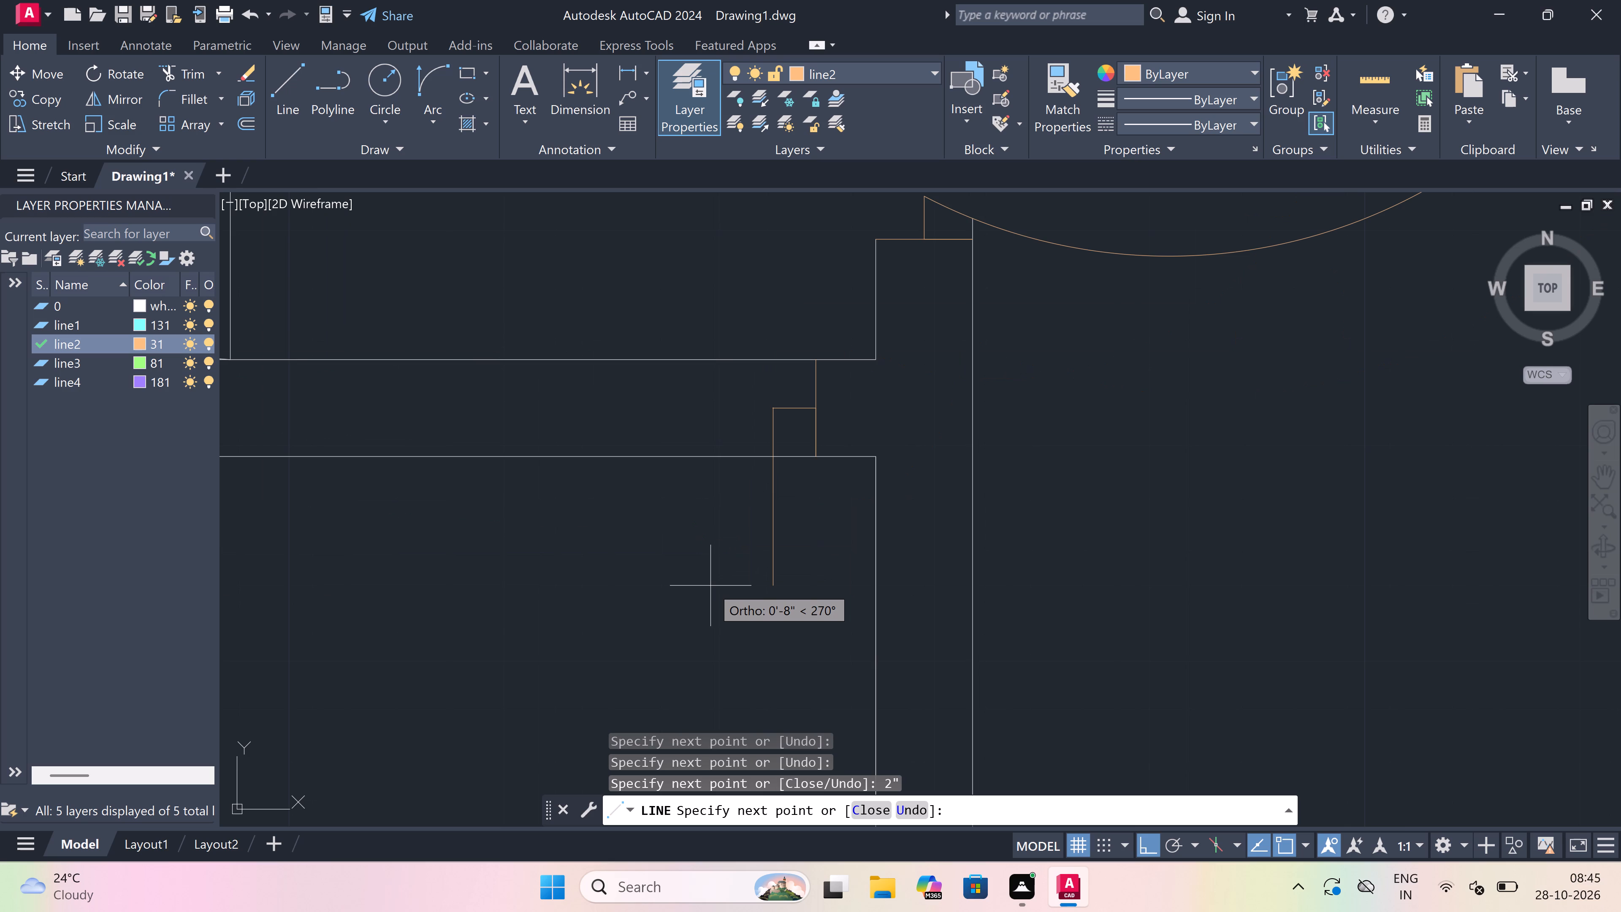
pyautogui.press("'")
pyautogui.press('space')
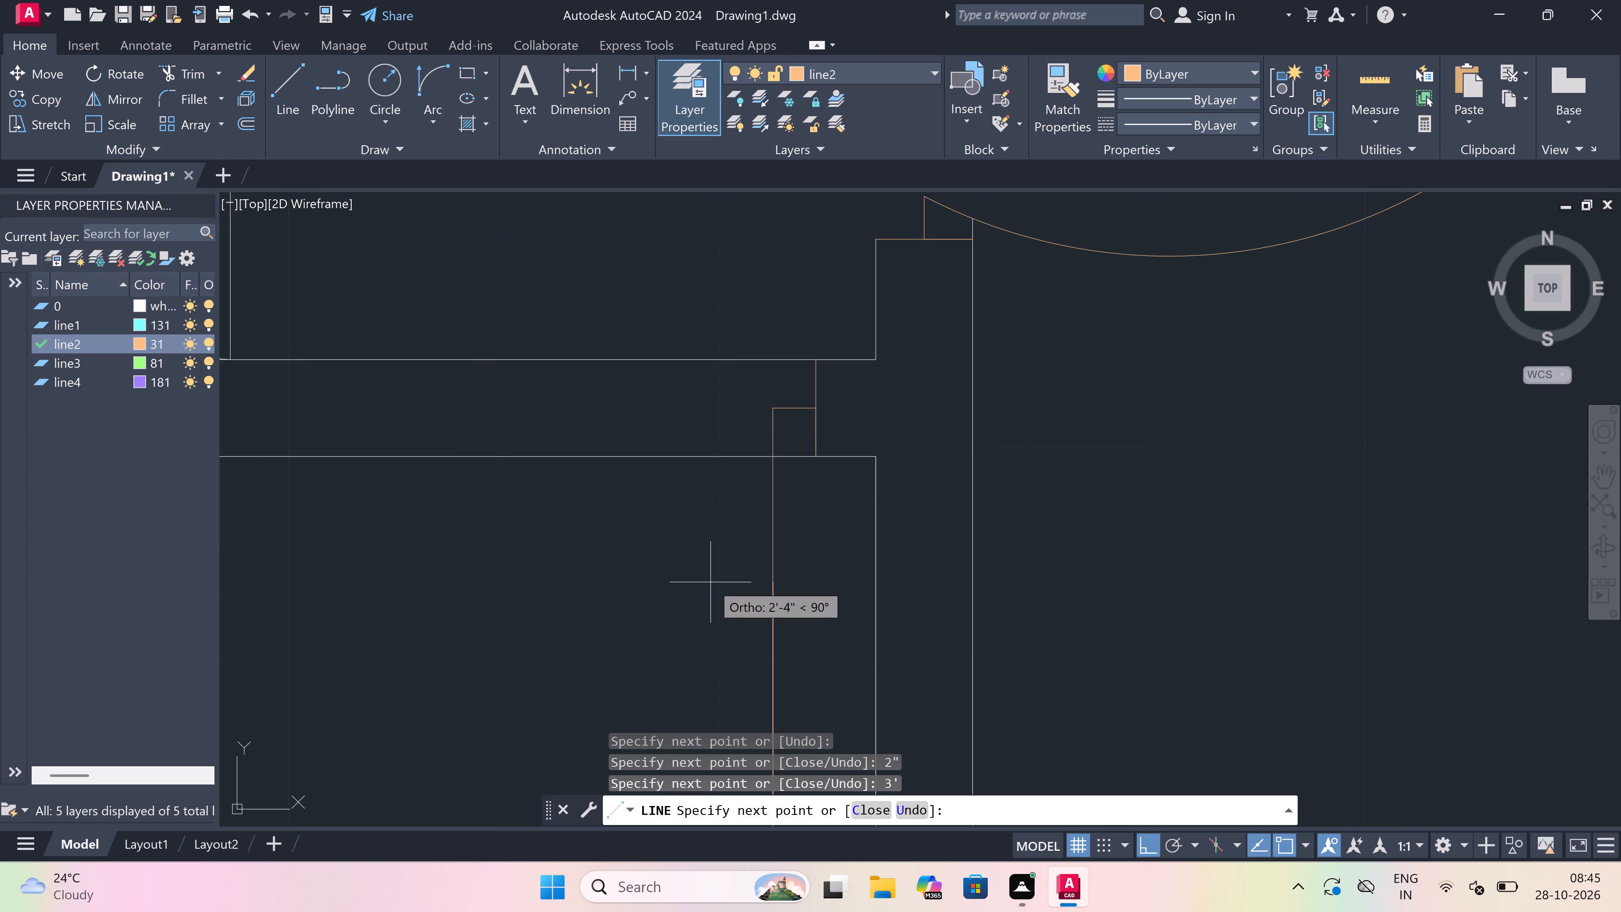
pyautogui.press('Escape')
# Draw the west jamb line across the horizontal wall at the shaft corner, with a 2" stub east from its midpoint.
pyautogui.press('space')
pyautogui.scroll(-3, 829, 452)
pyautogui.scroll(1, 700, 488)
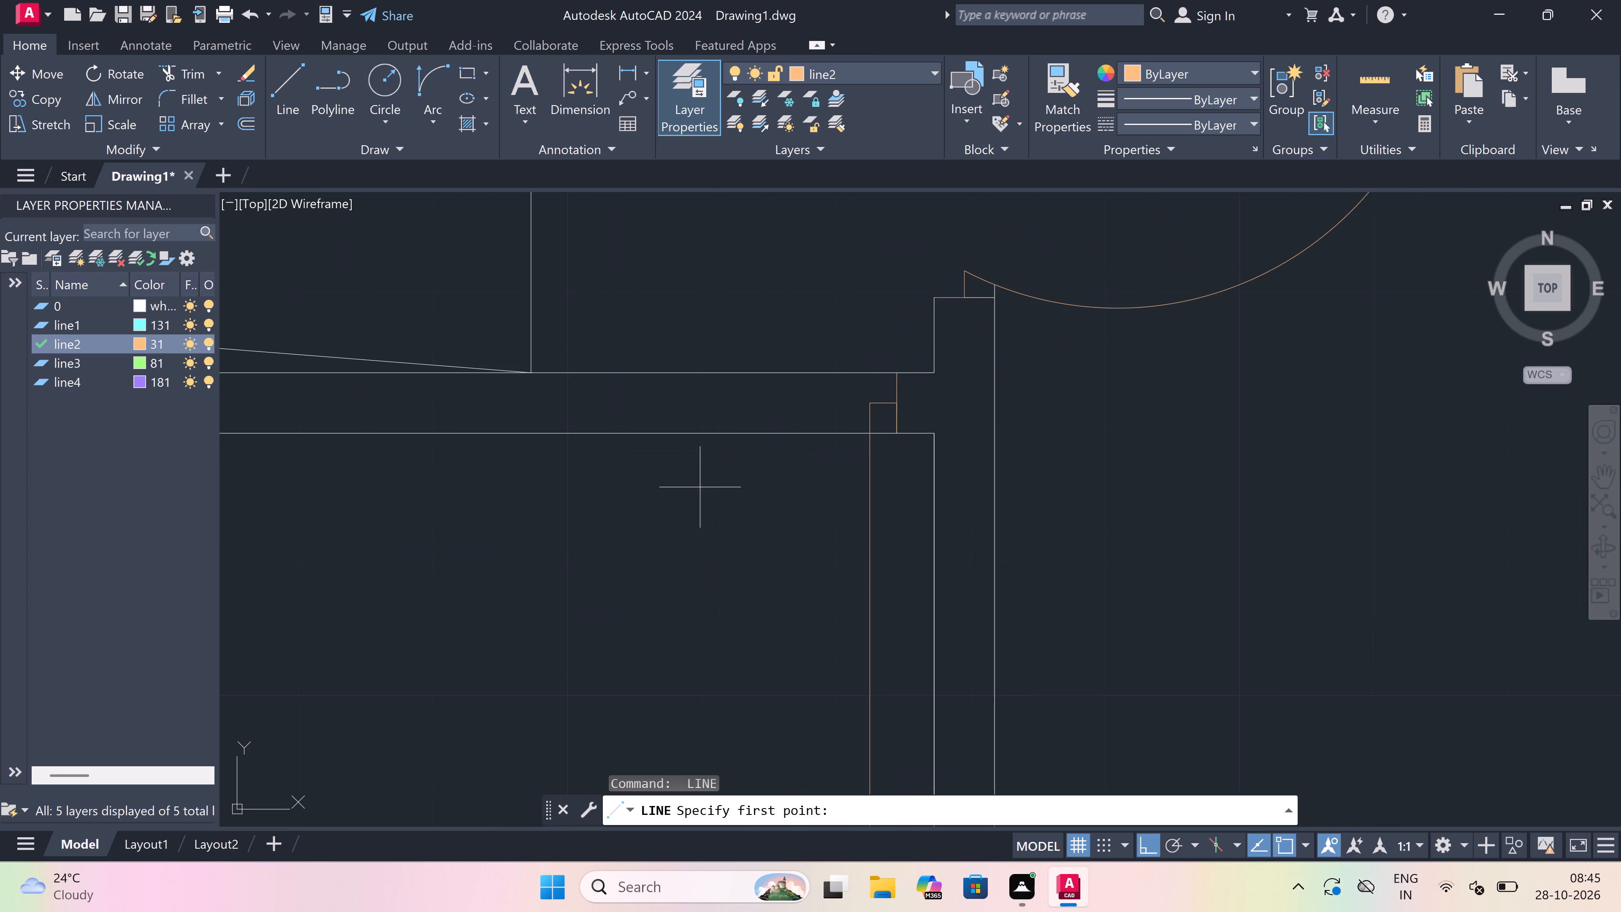
pyautogui.scroll(-3, 670, 448)
pyautogui.scroll(2, 620, 434)
pyautogui.scroll(2, 667, 428)
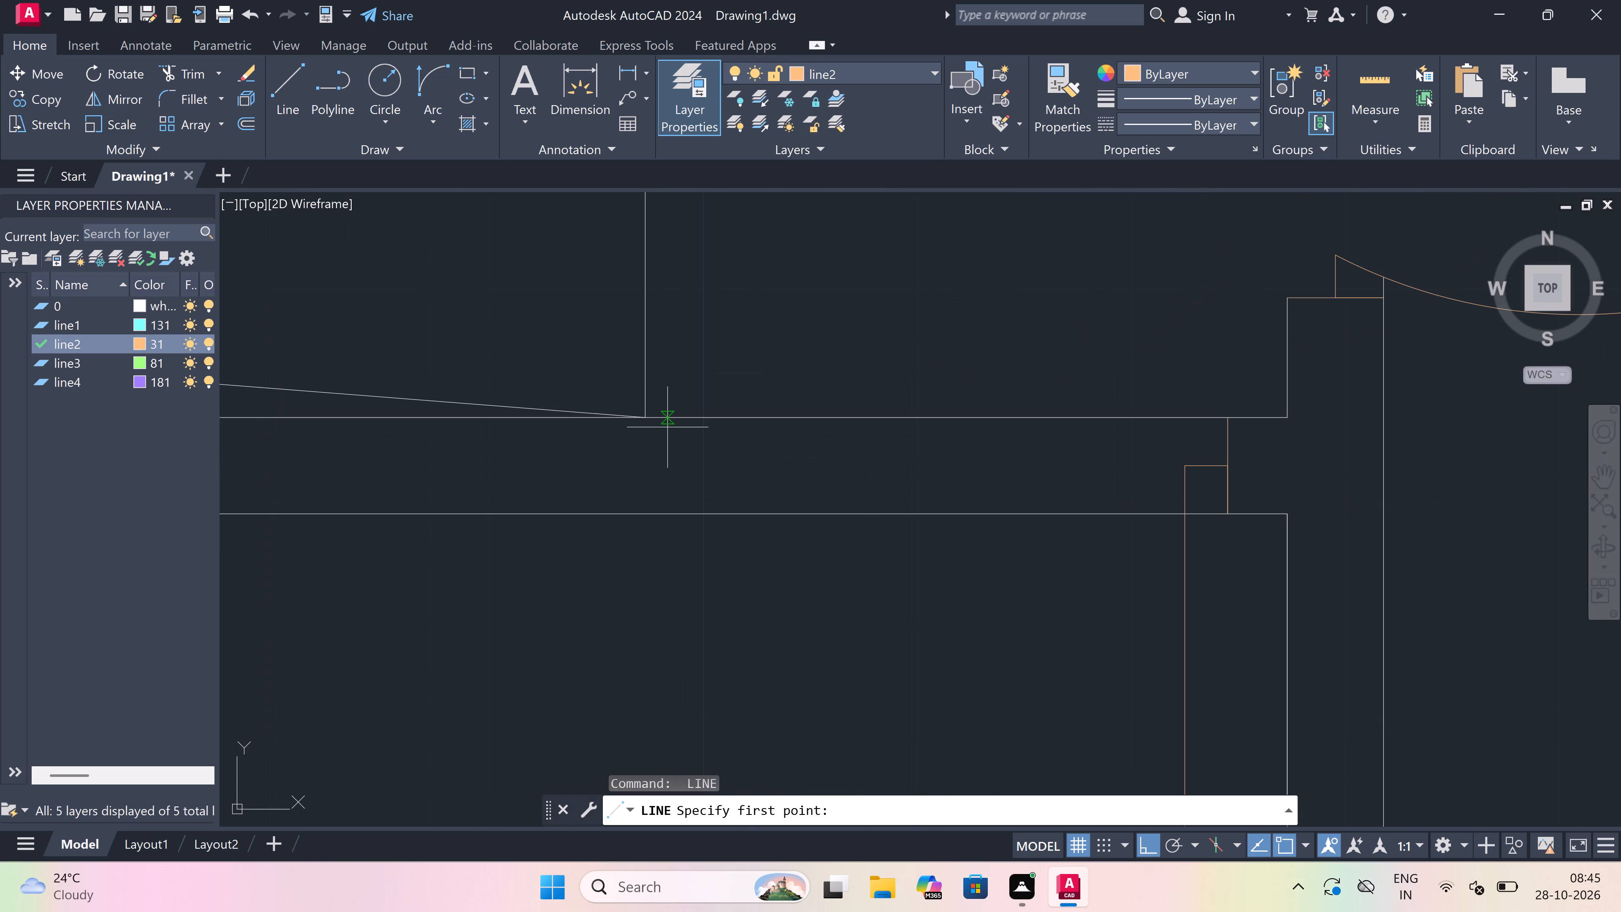
pyautogui.moveTo(648, 418); pyautogui.dragTo(648, 424)
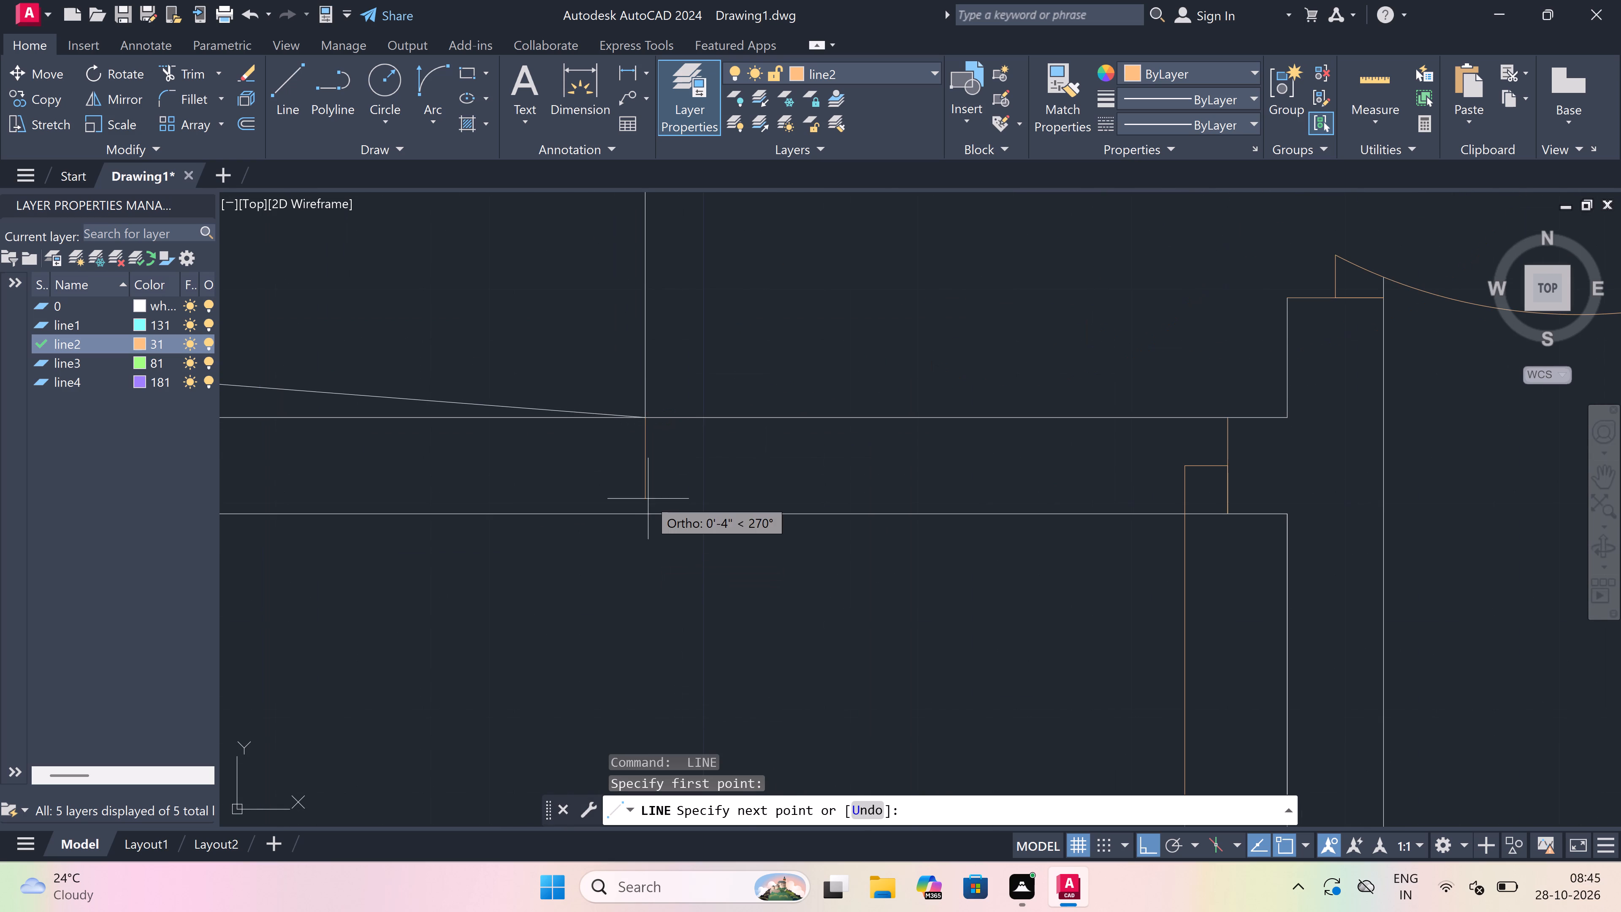
pyautogui.moveTo(646, 511); pyautogui.dragTo(646, 497)
pyautogui.moveTo(647, 466); pyautogui.dragTo(666, 467)
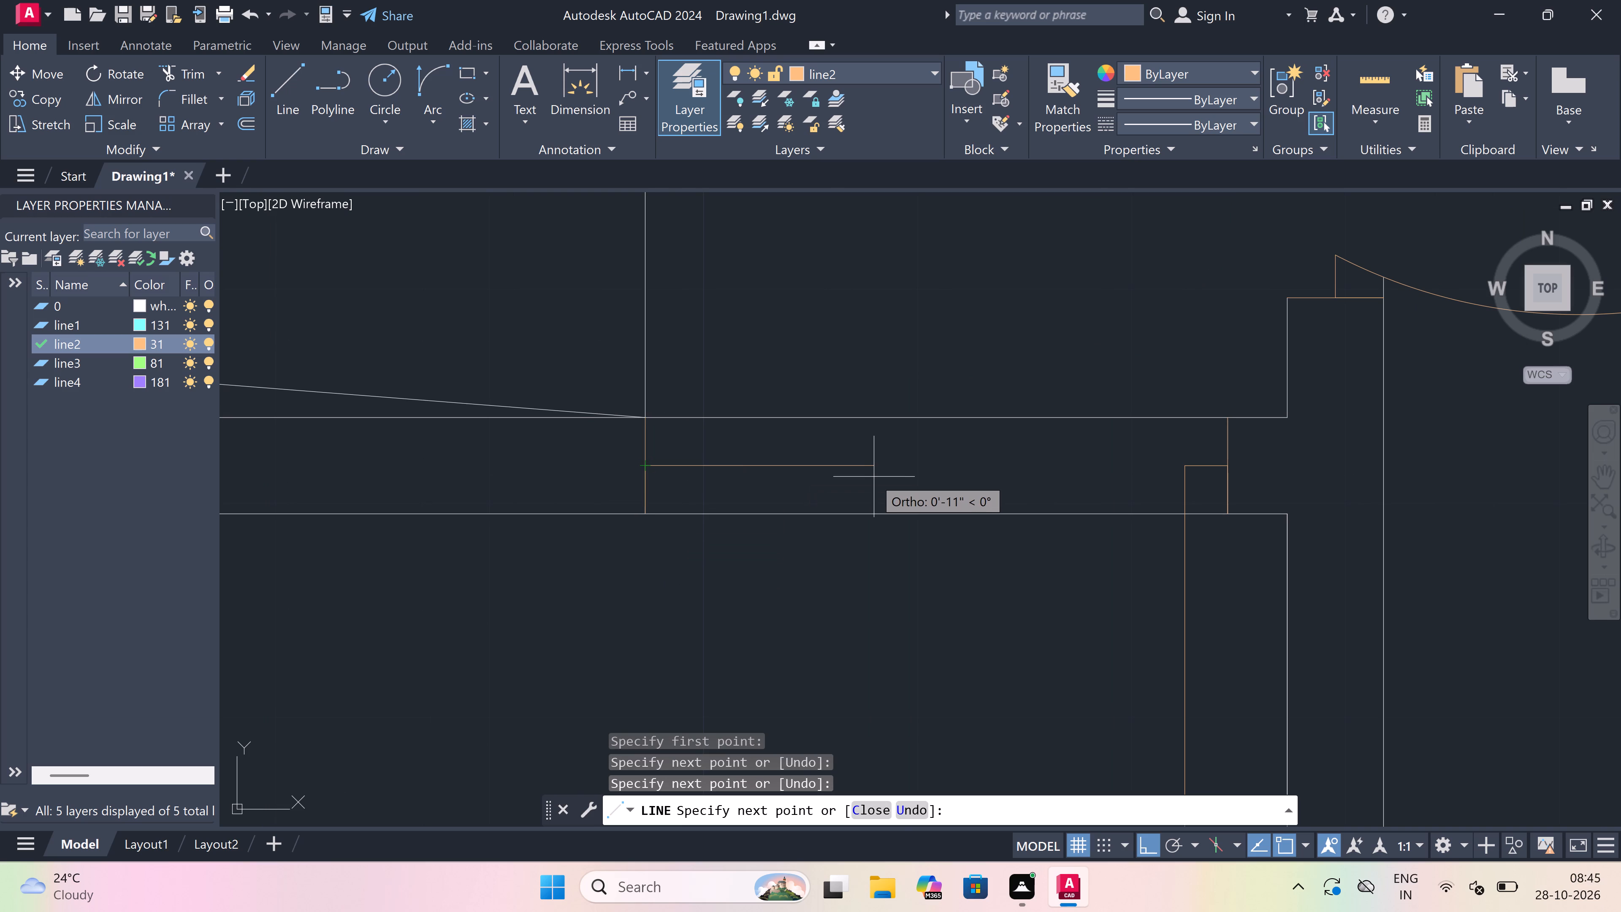
pyautogui.press('2')
pyautogui.write('"')
pyautogui.press('space')
pyautogui.press('Escape')
# Draw the door swing arc from the leaf's south end to the free end of the west jamb's stub.
pyautogui.scroll(-5, 848, 428)
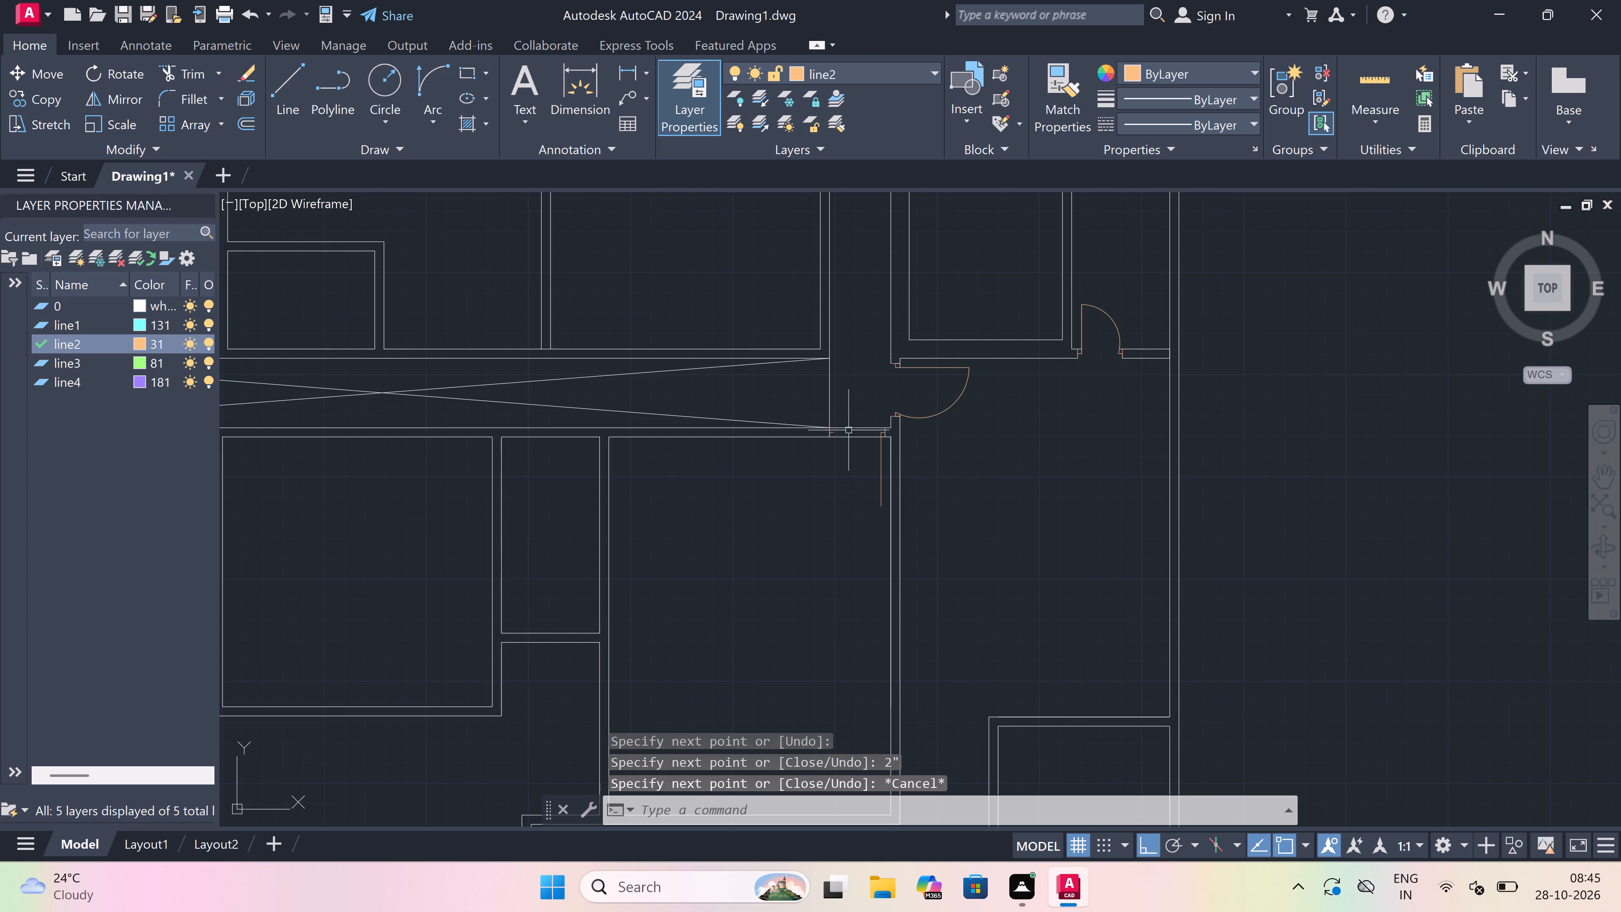
pyautogui.scroll(2, 848, 500)
pyautogui.scroll(1, 882, 319)
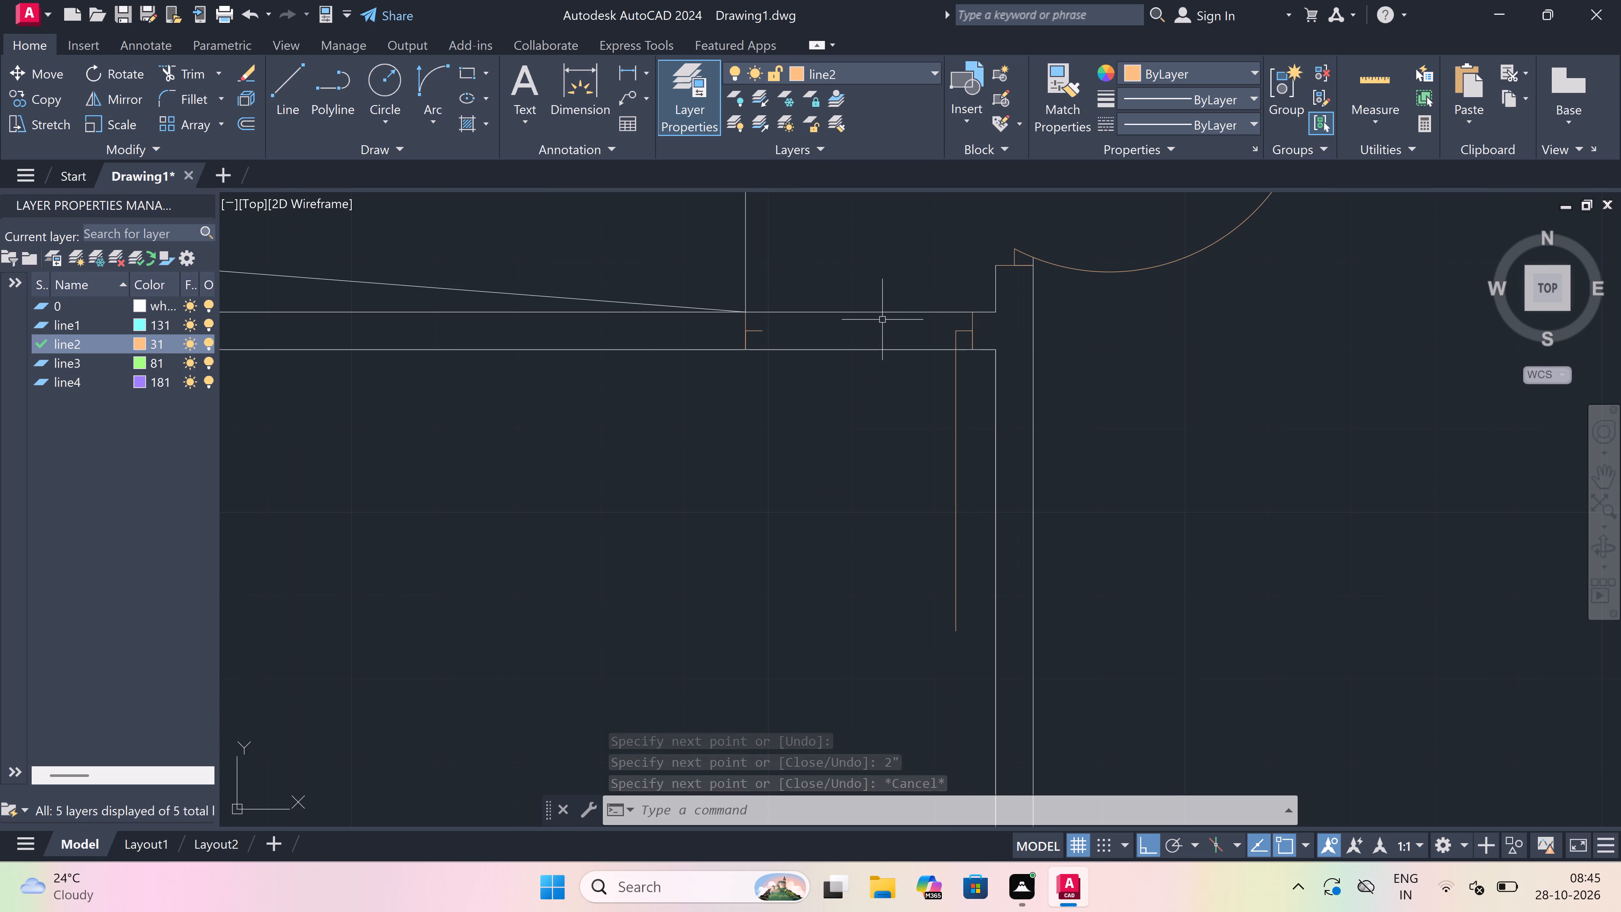
pyautogui.click(423, 74)
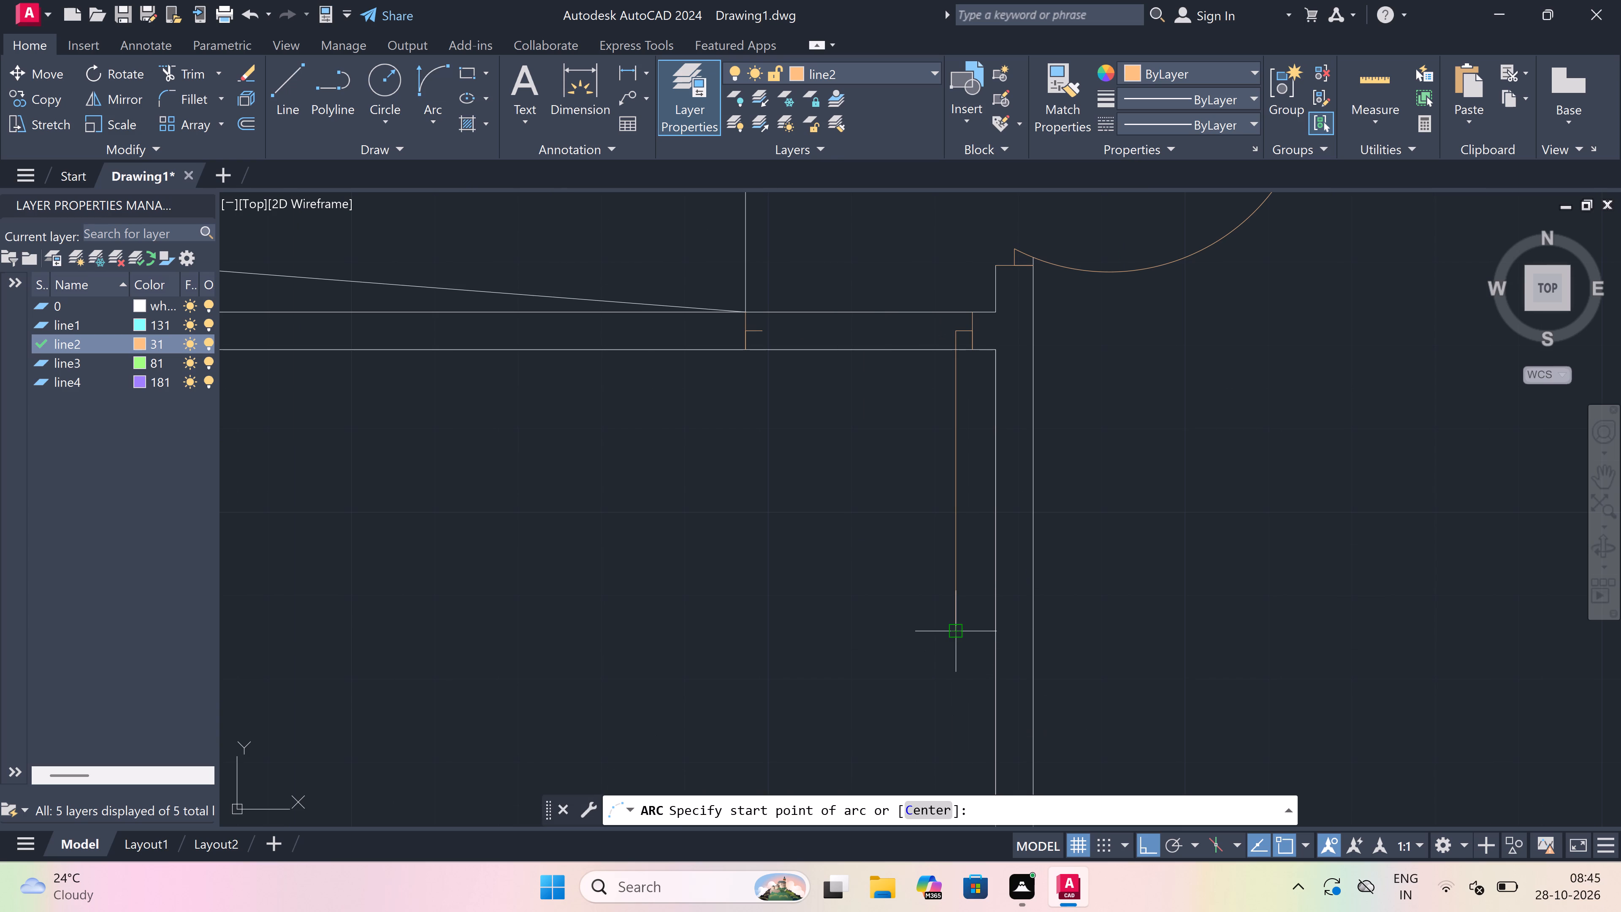
pyautogui.moveTo(961, 637); pyautogui.dragTo(922, 546)
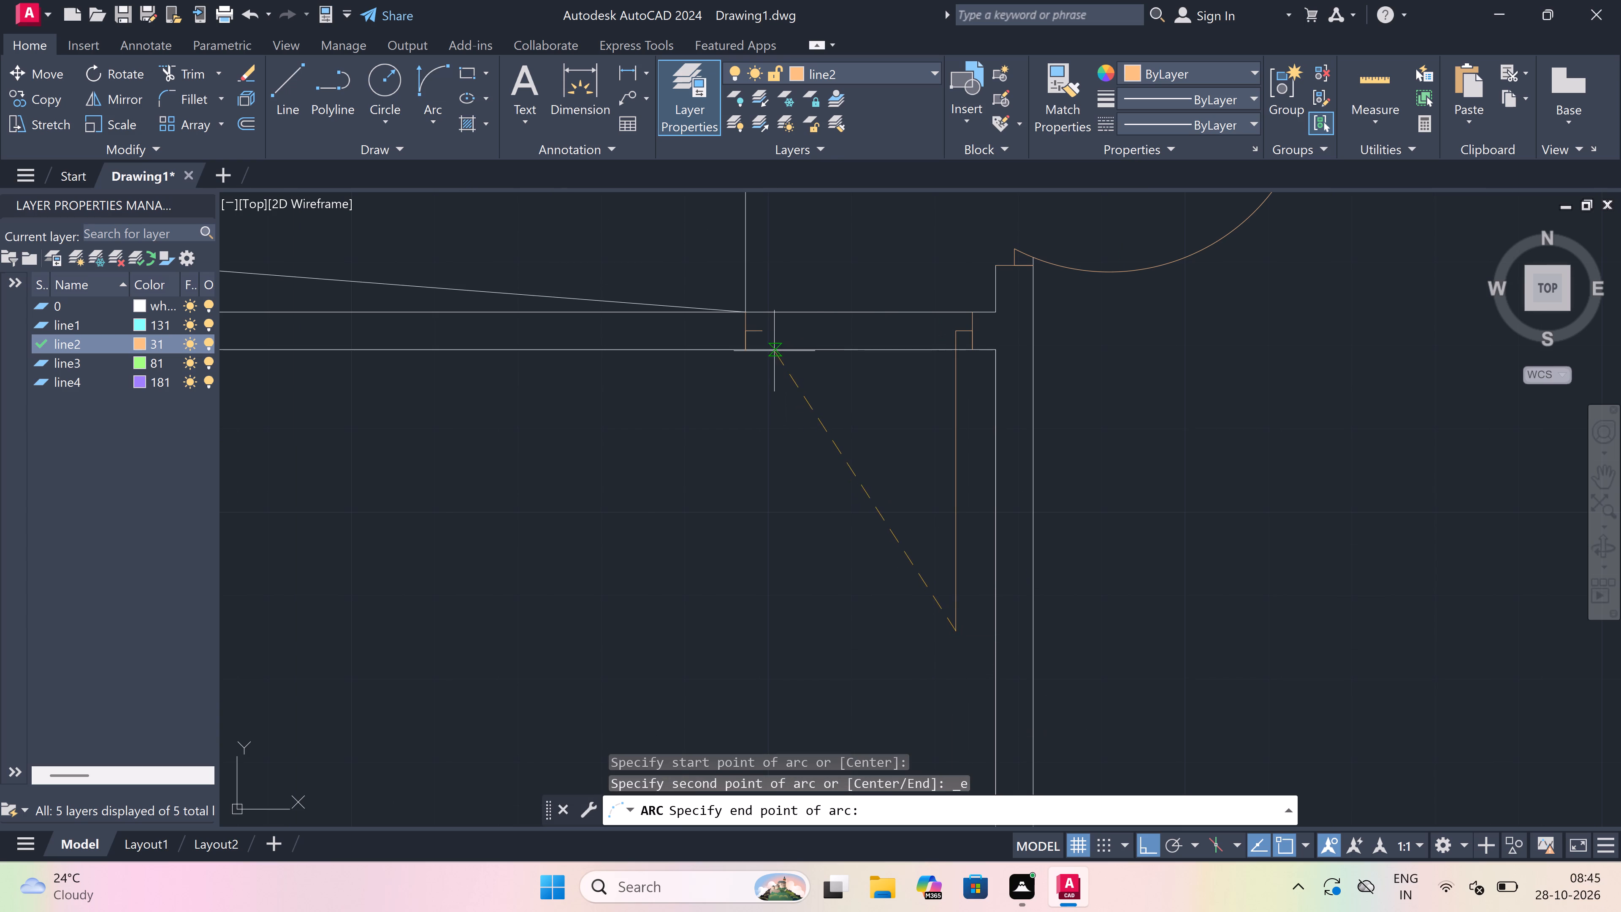
pyautogui.click(763, 329)
pyautogui.click(646, 531)
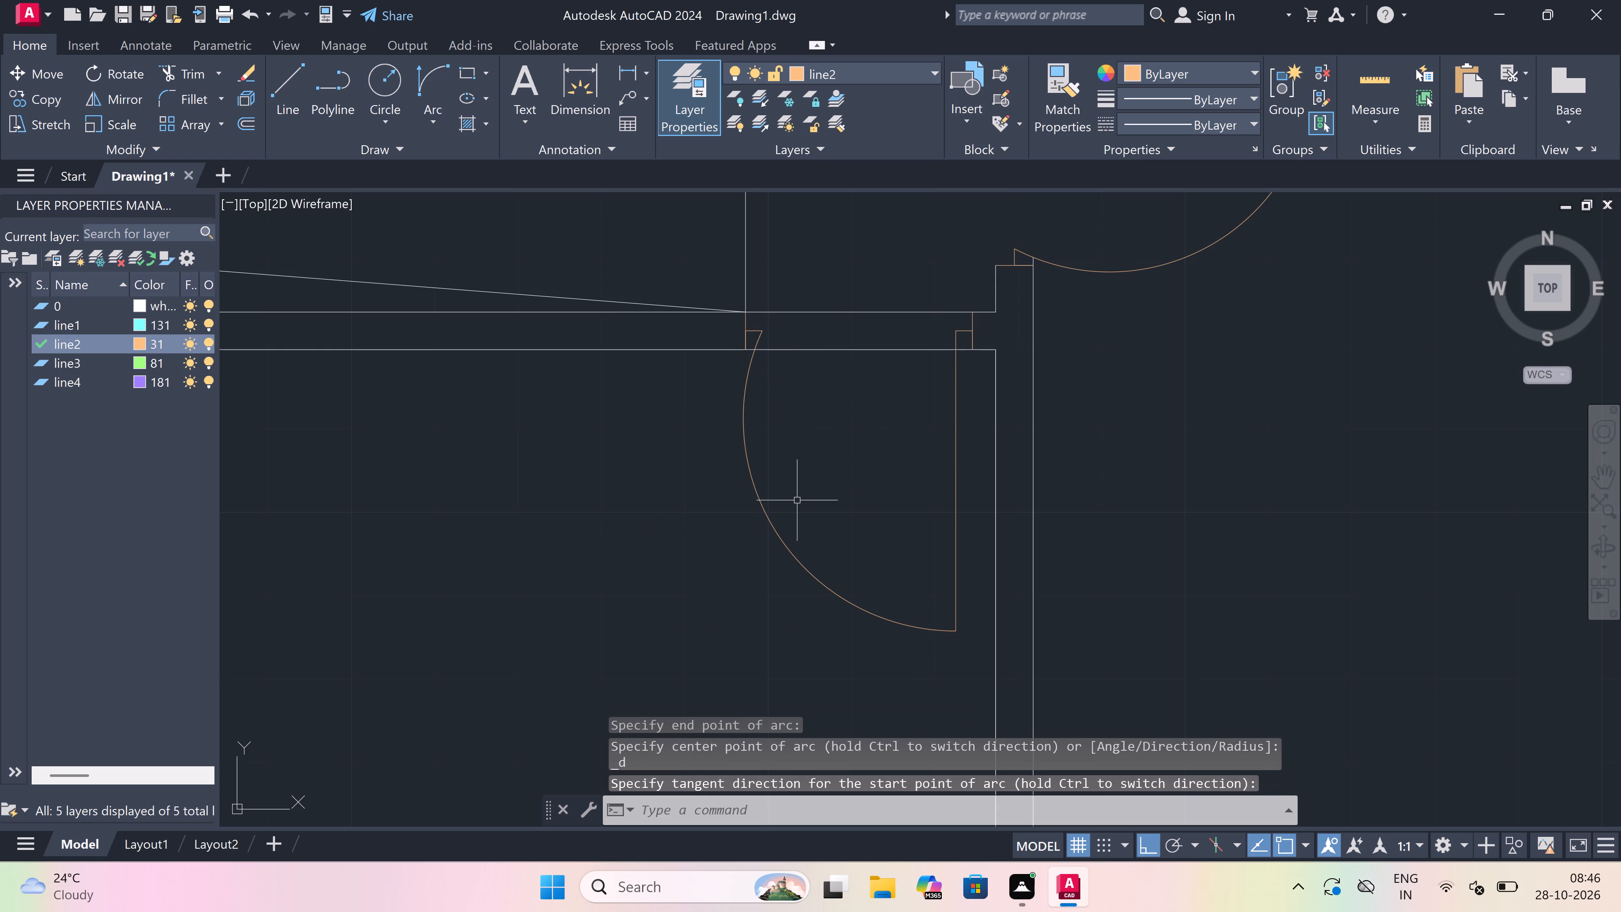
# Trim both lines of the horizontal wall between the east and west jambs to open the doorway.
pyautogui.write('tr')
pyautogui.press('space')
pyautogui.click(850, 285)
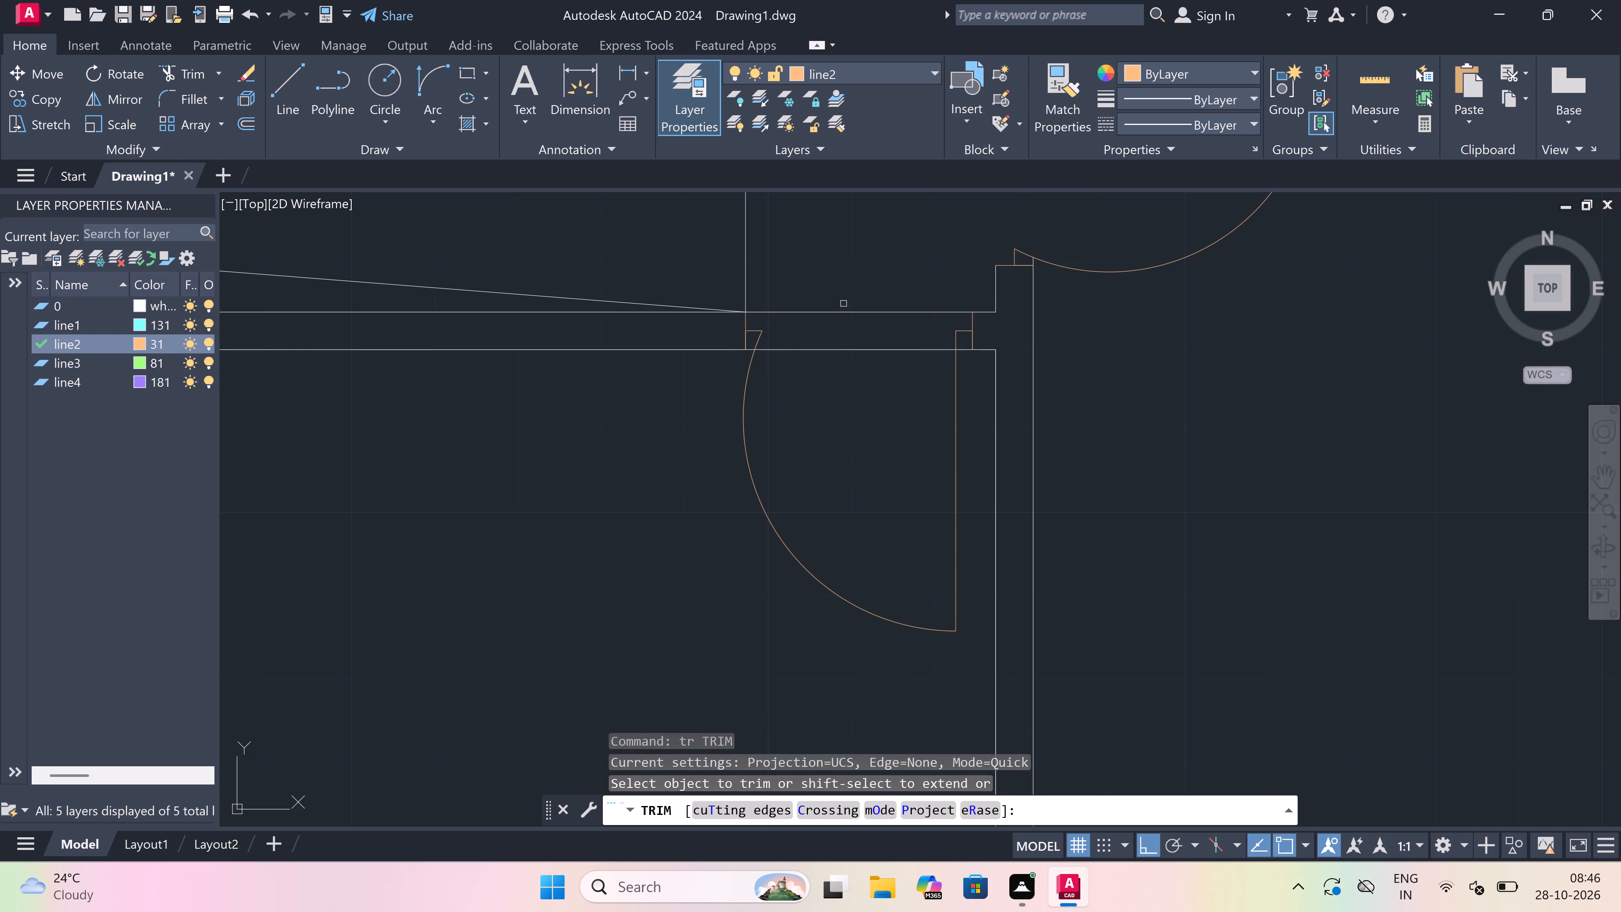
pyautogui.click(873, 453)
pyautogui.press('Escape')
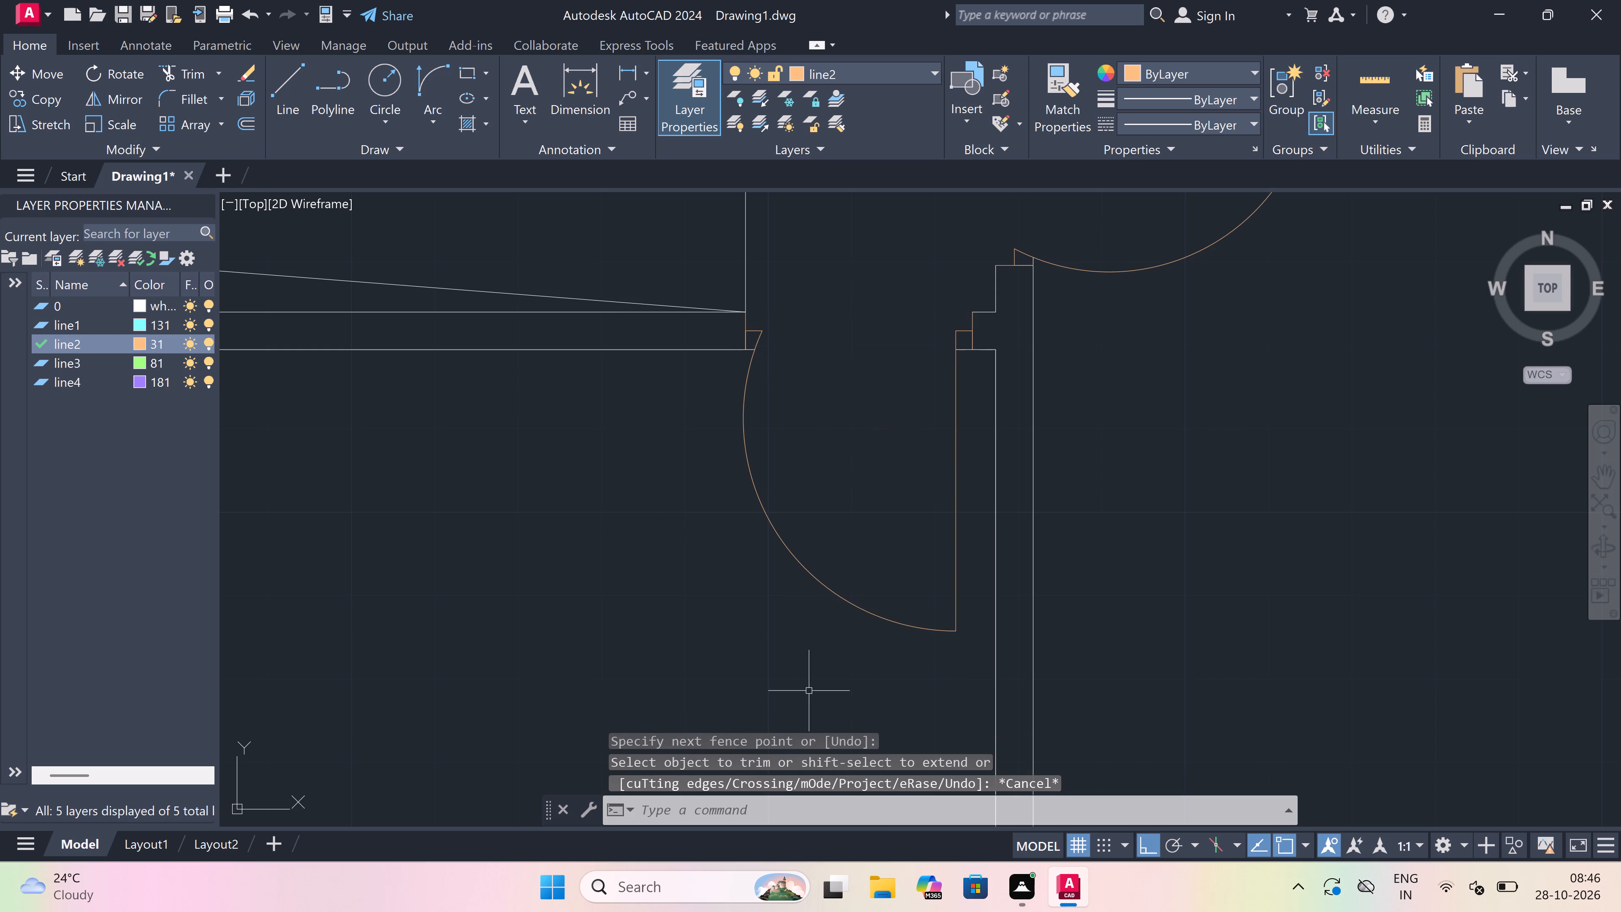
# Draw the south jamb line across the passage's west wall opposite the staircase, just north of the partition between the two rooms.
pyautogui.scroll(-3, 800, 699)
pyautogui.scroll(-2, 805, 612)
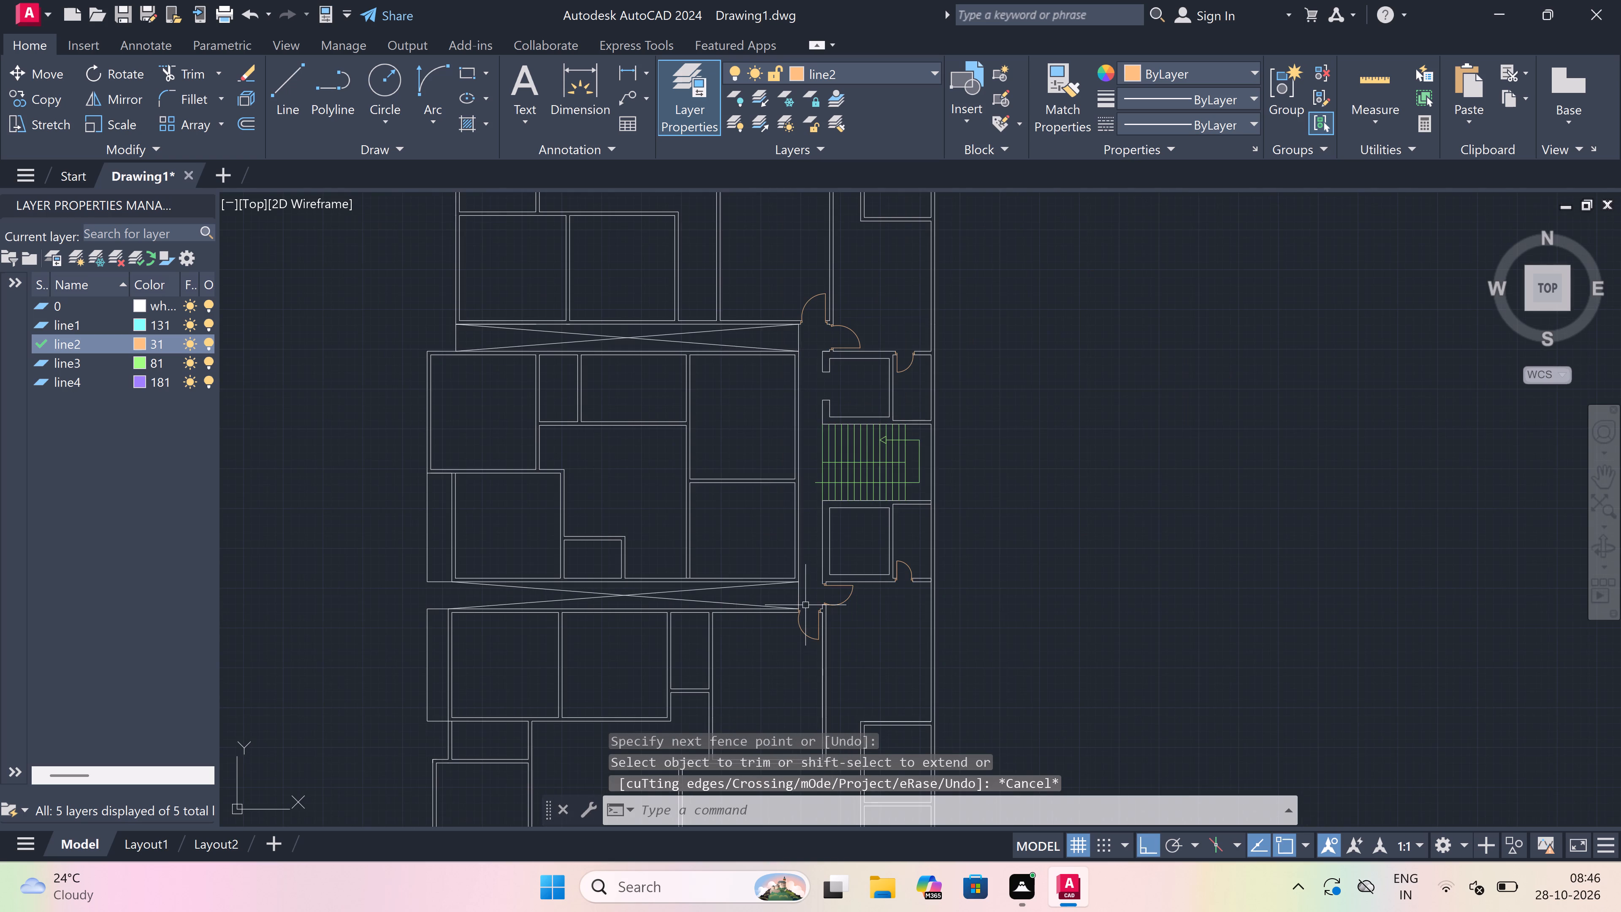
pyautogui.scroll(-2, 802, 553)
pyautogui.scroll(4, 802, 559)
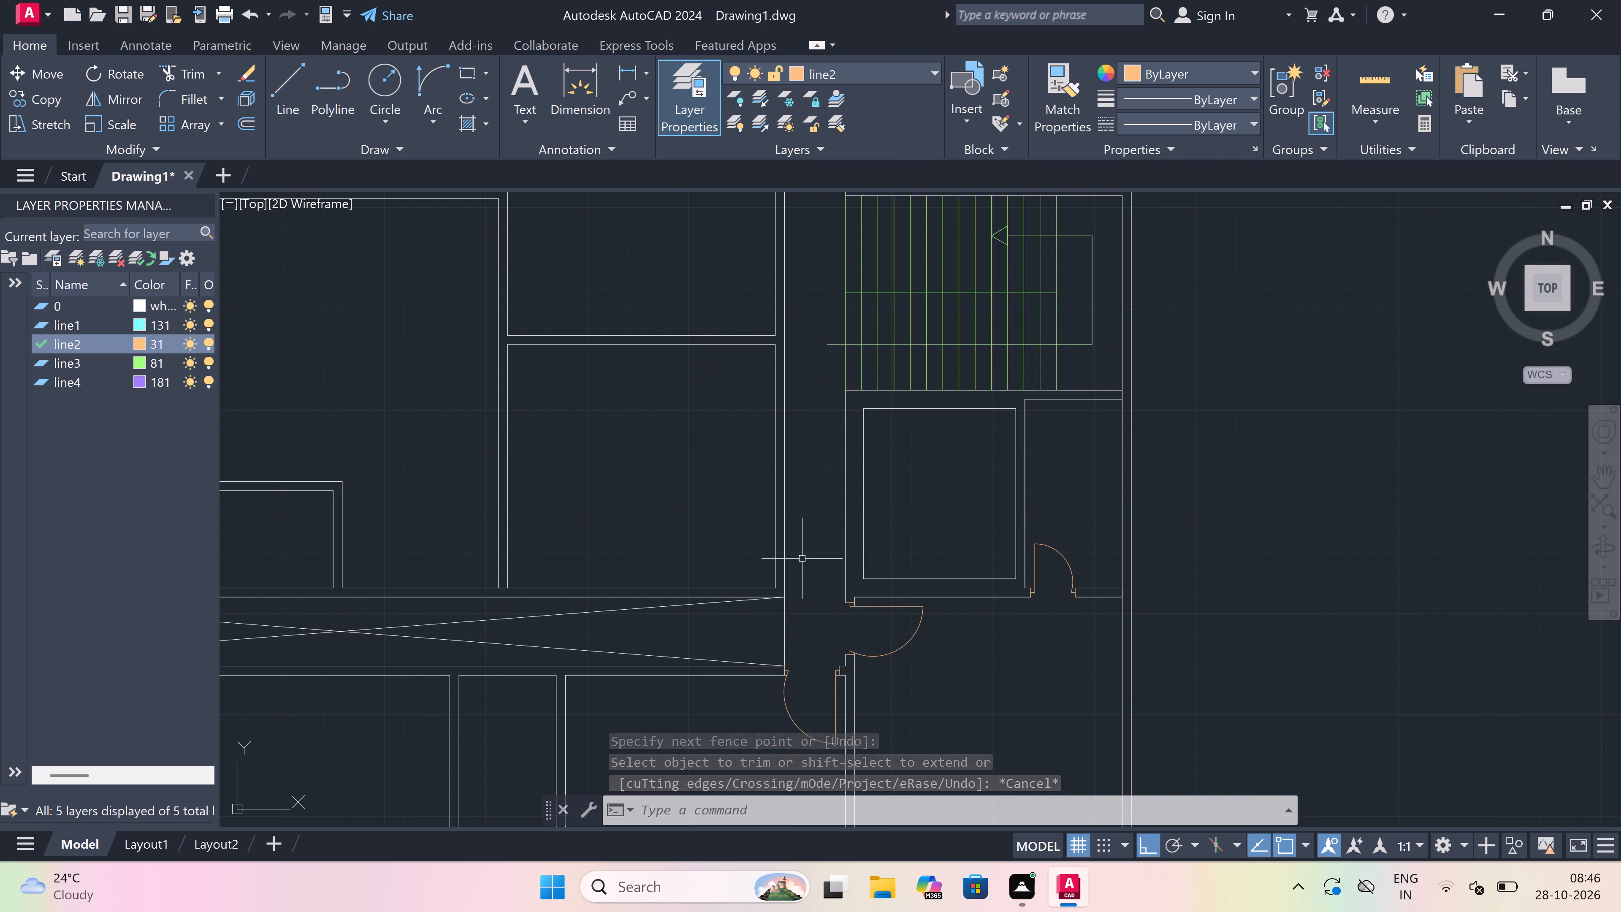
pyautogui.press('l')
pyautogui.press('space')
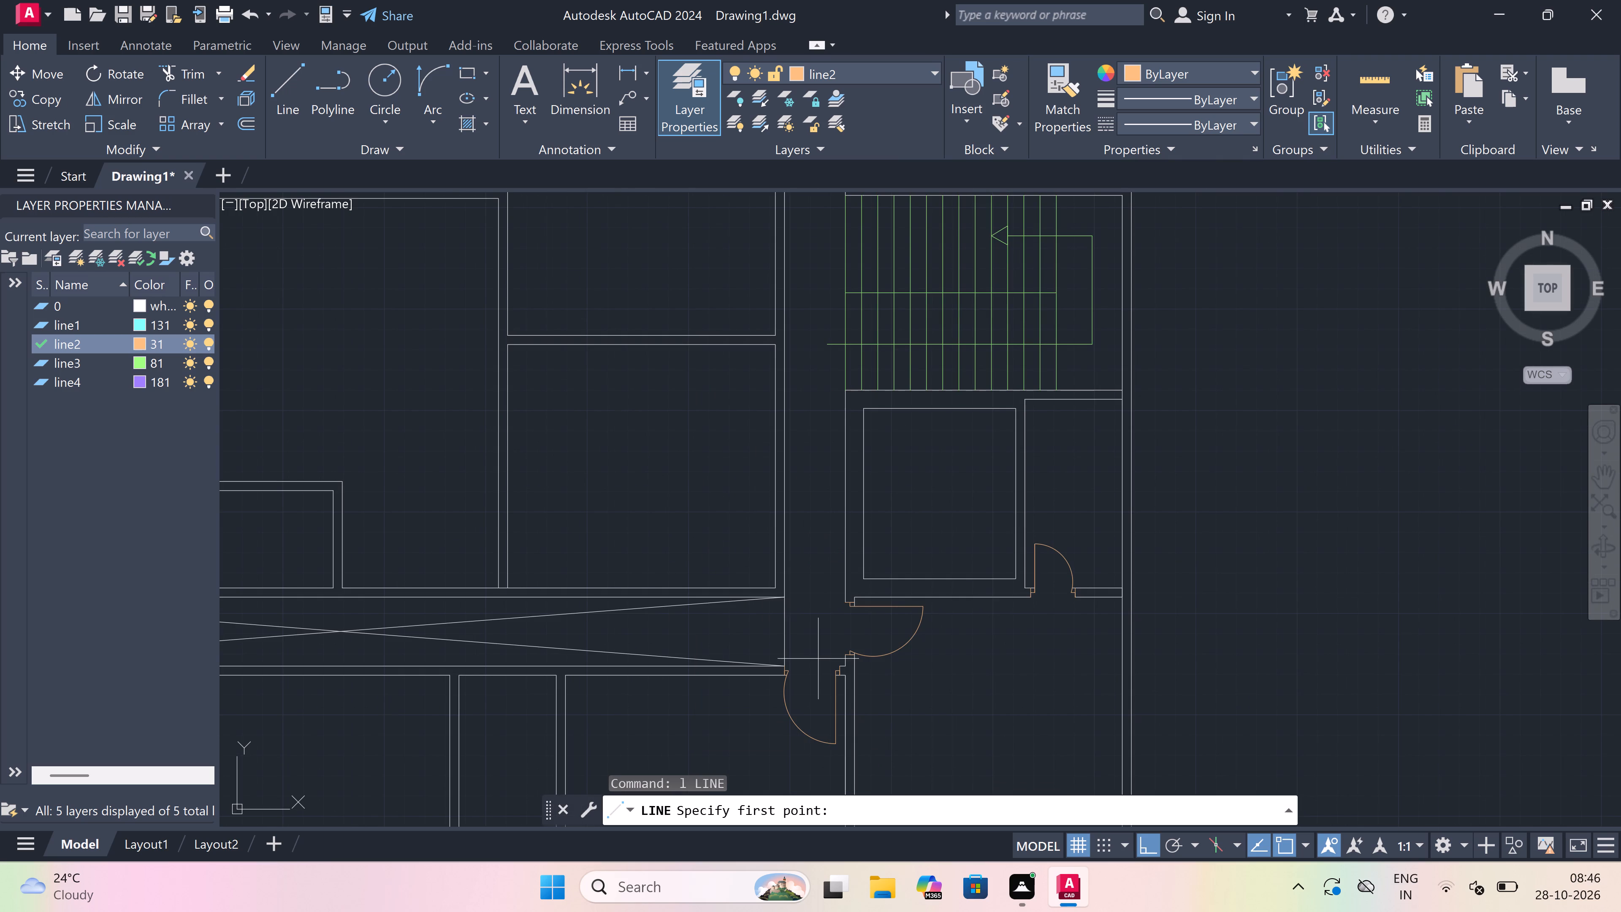
pyautogui.scroll(-3, 780, 452)
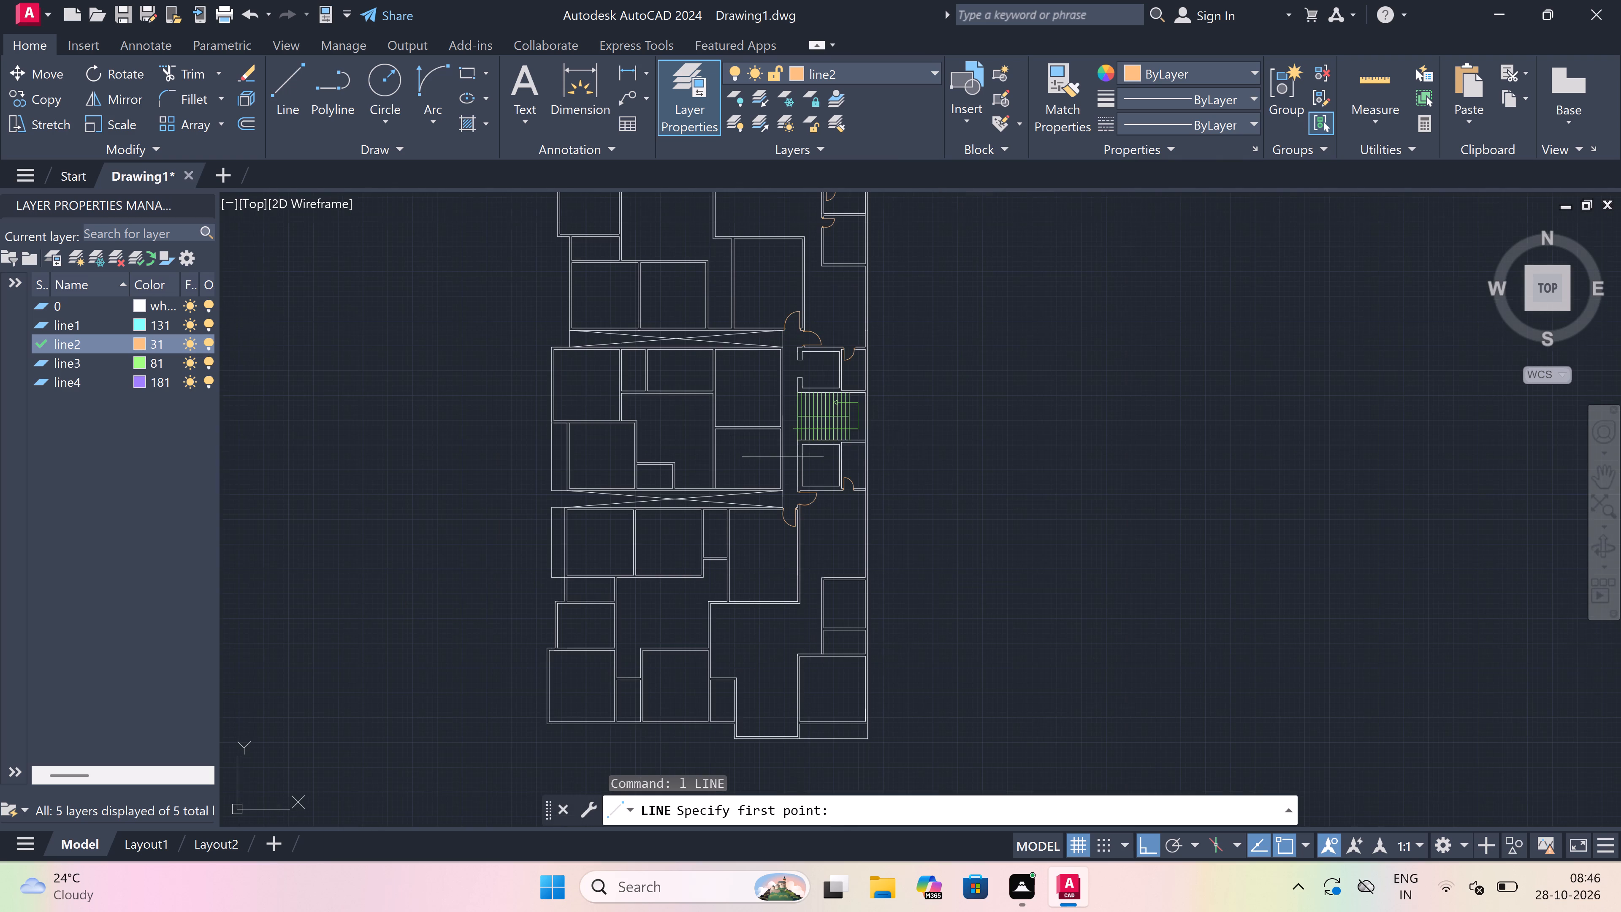
pyautogui.scroll(3, 778, 380)
pyautogui.scroll(2, 821, 509)
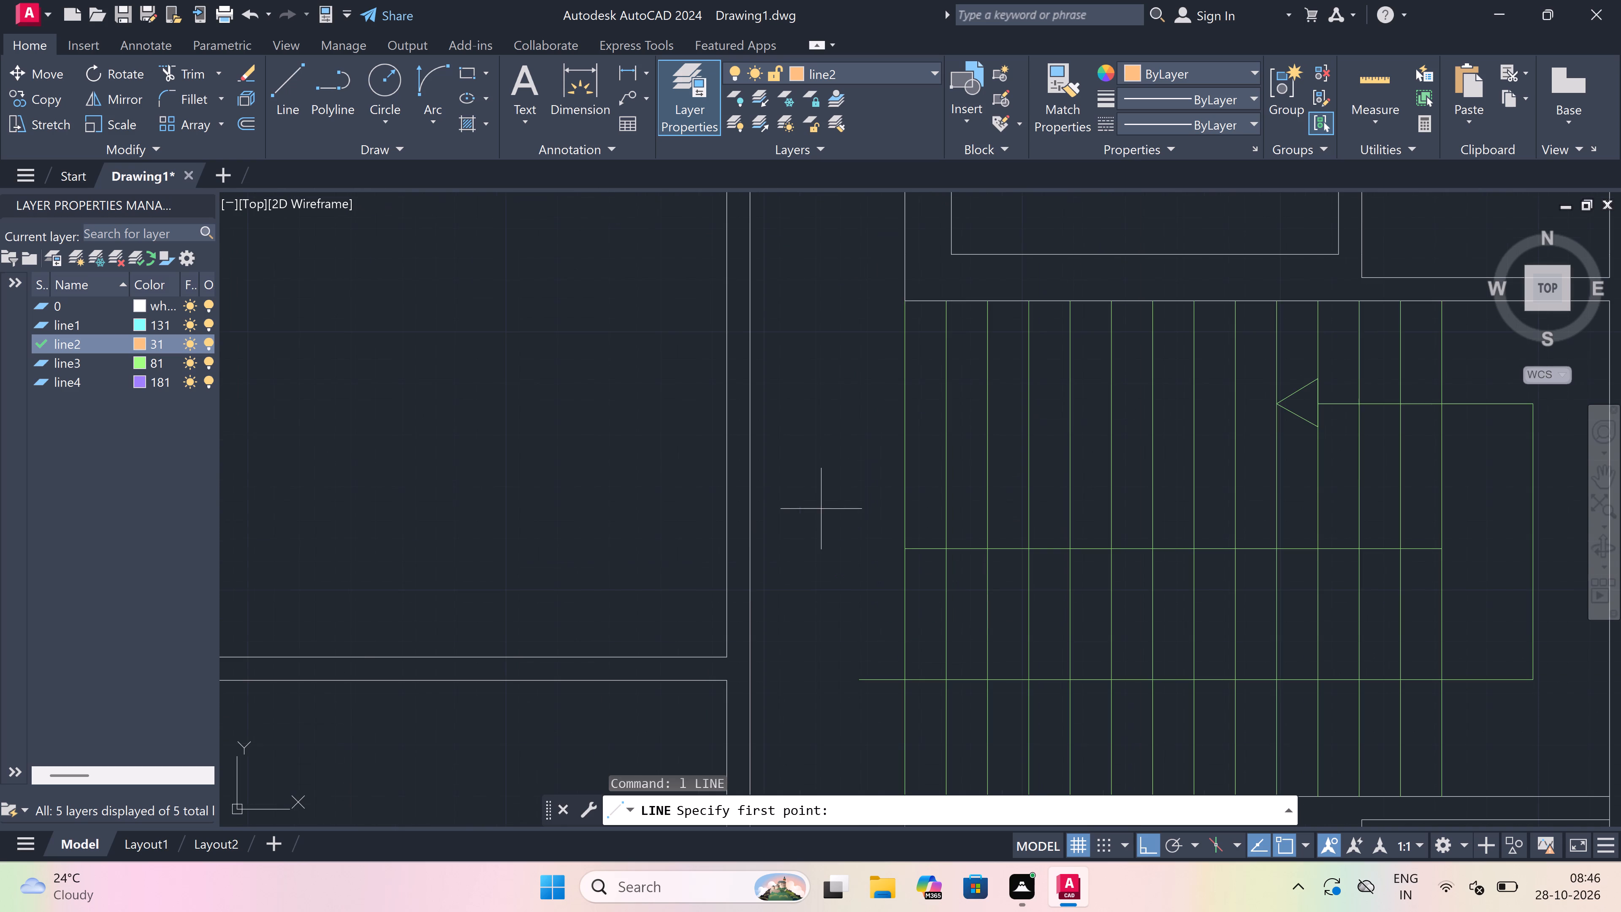
pyautogui.click(726, 637)
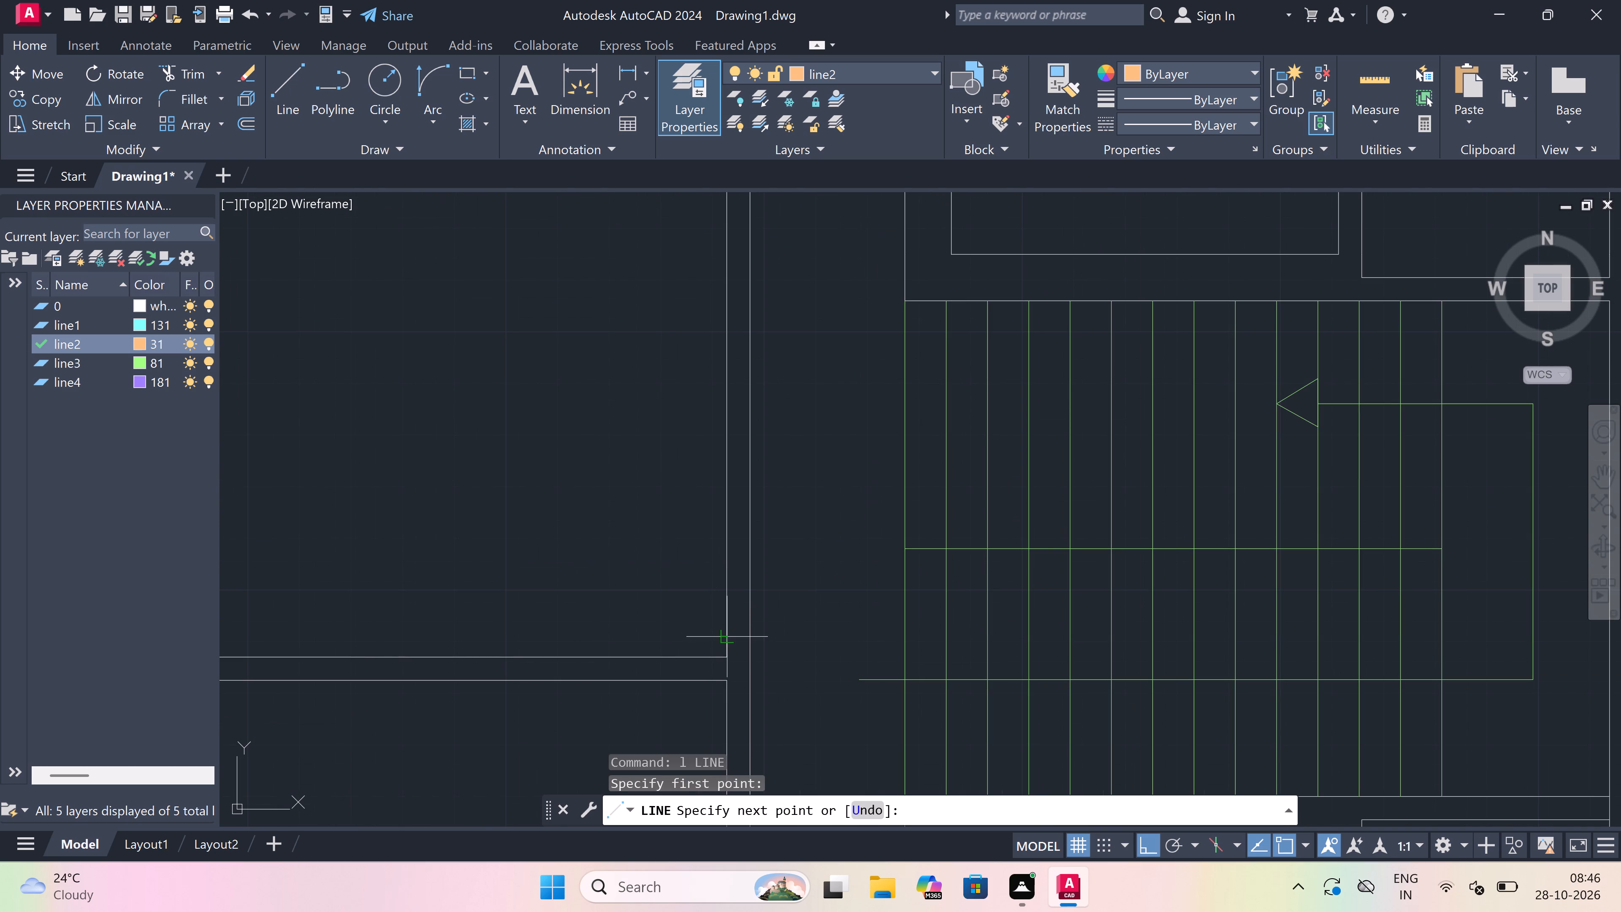
pyautogui.scroll(2, 728, 636)
pyautogui.click(783, 641)
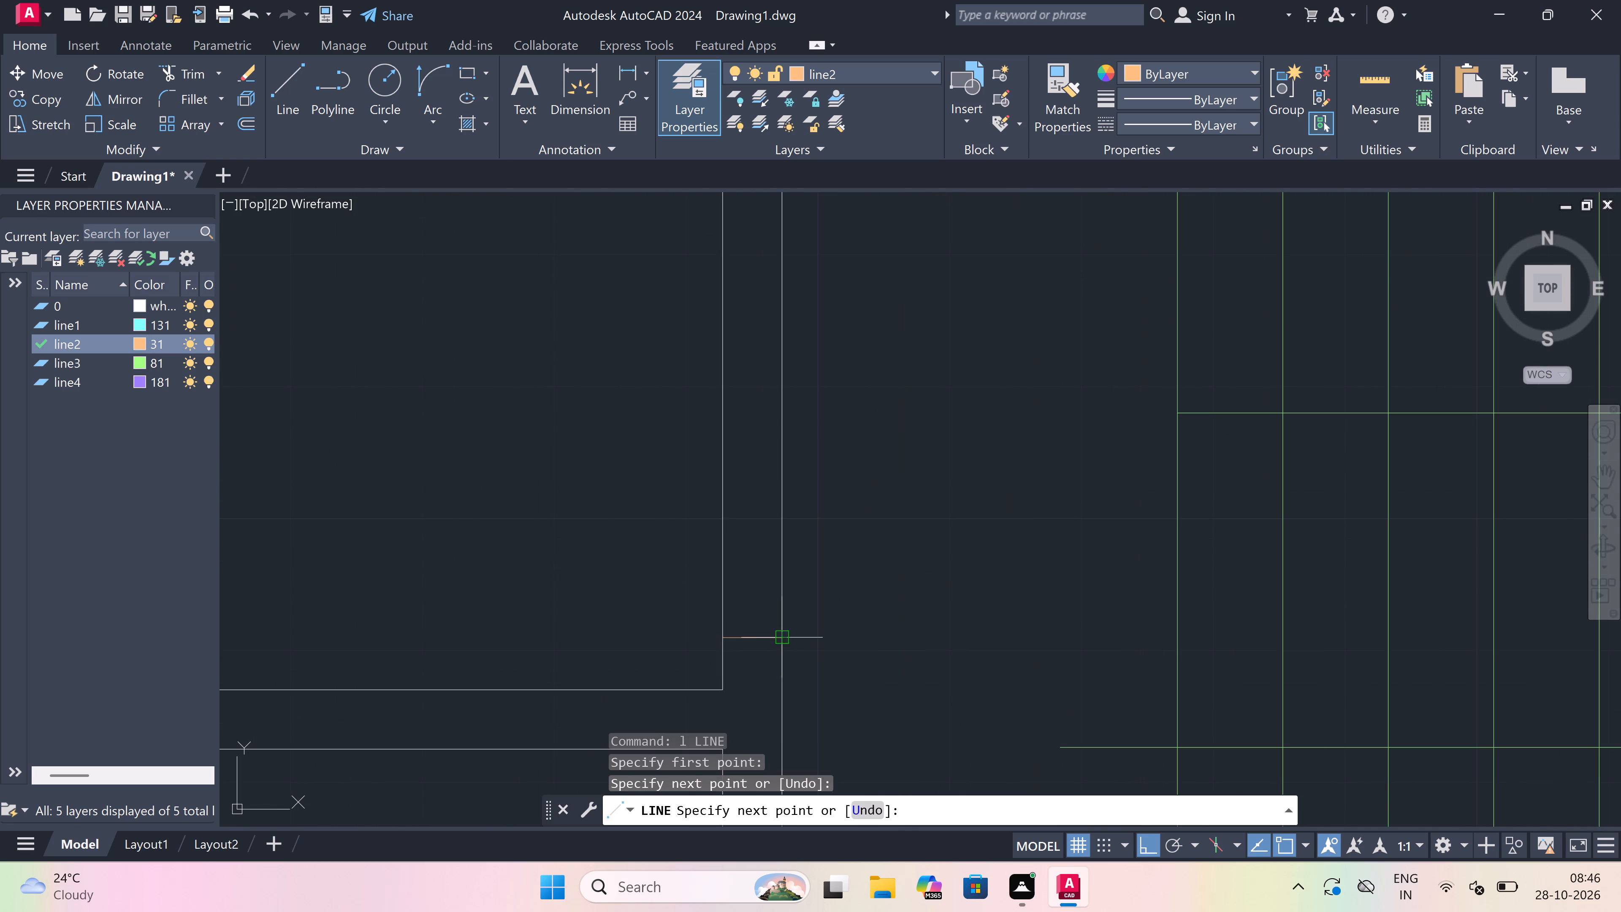
# From this south jamb's midpoint, draw a 2" stub north and a 3' door leaf west into the room.
pyautogui.moveTo(754, 640); pyautogui.dragTo(754, 623)
pyautogui.press('2')
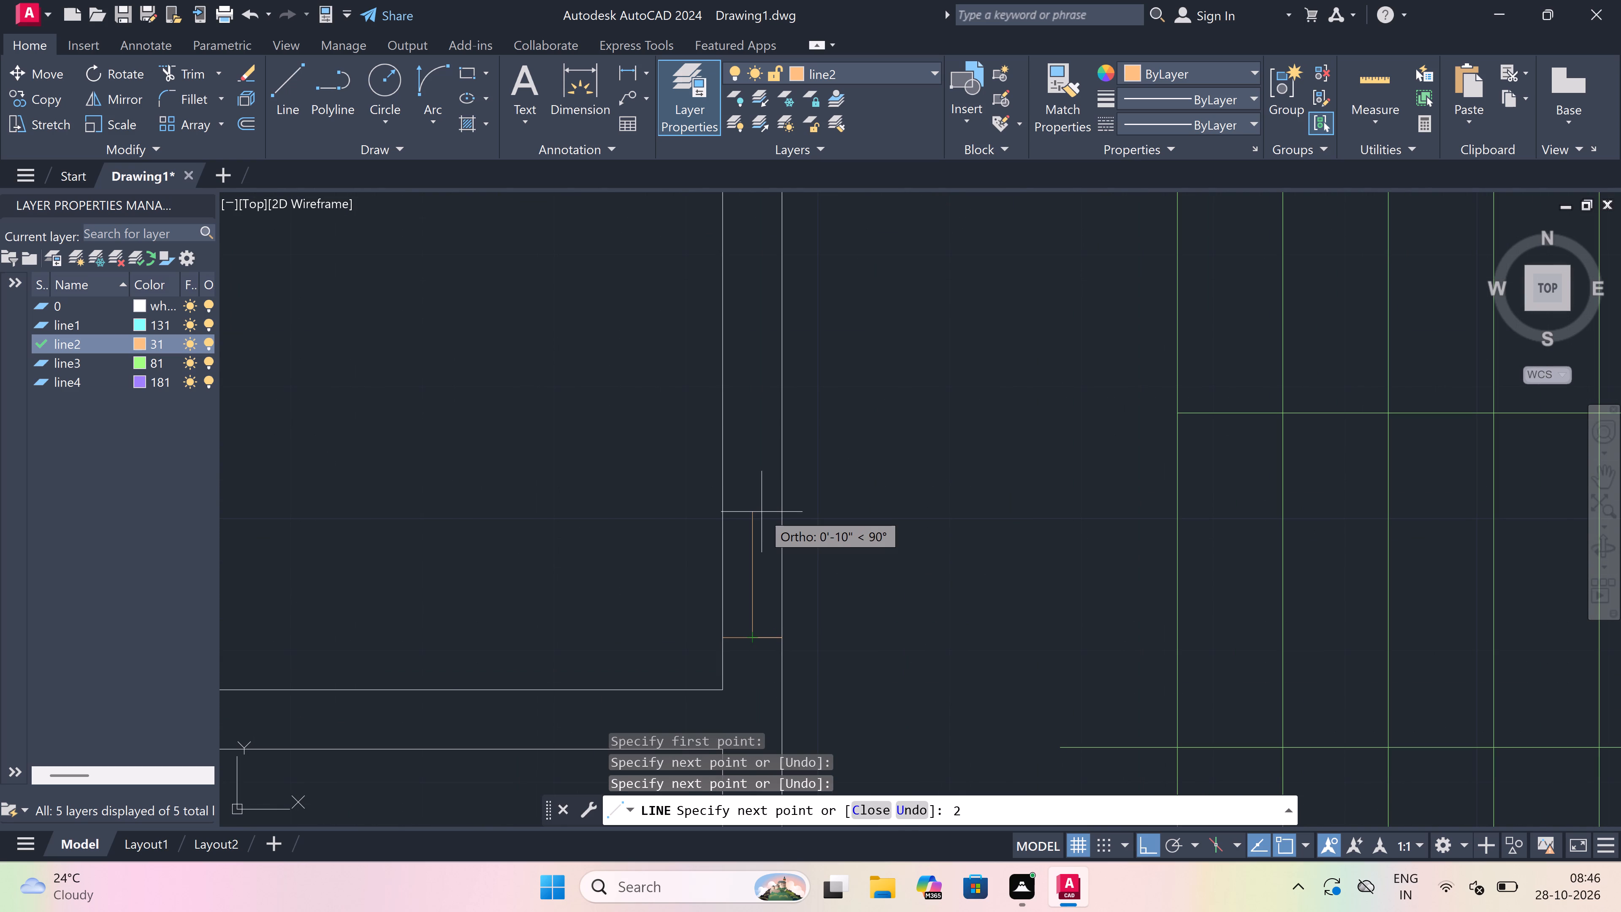
pyautogui.hotkey('shift', '"')
pyautogui.press('space')
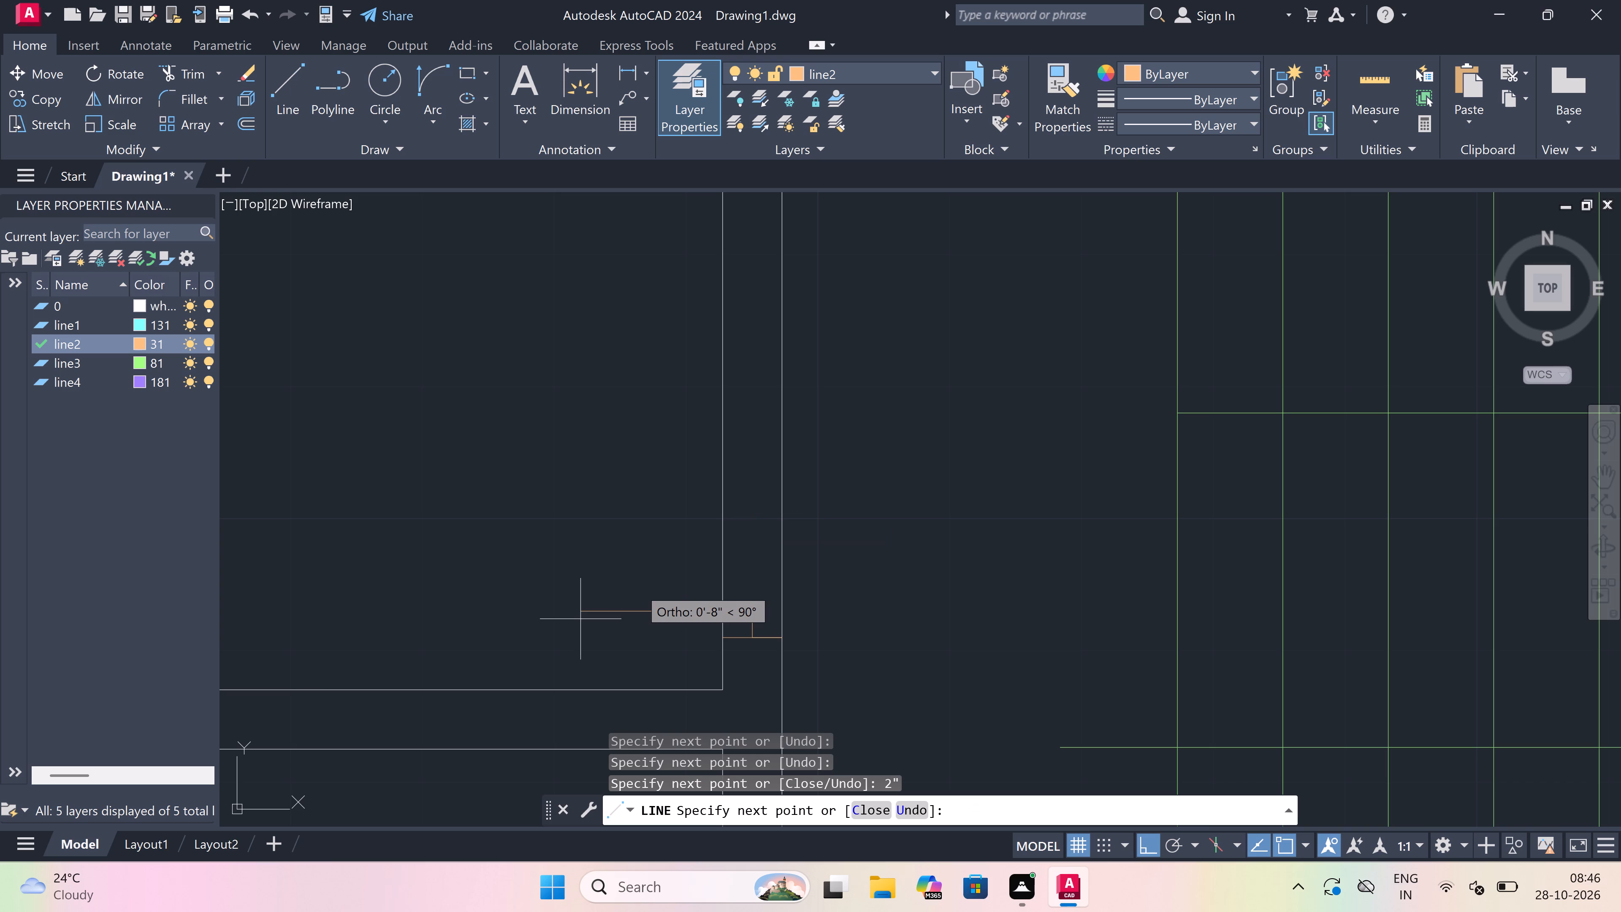
pyautogui.press('3')
pyautogui.write("'")
pyautogui.press('space')
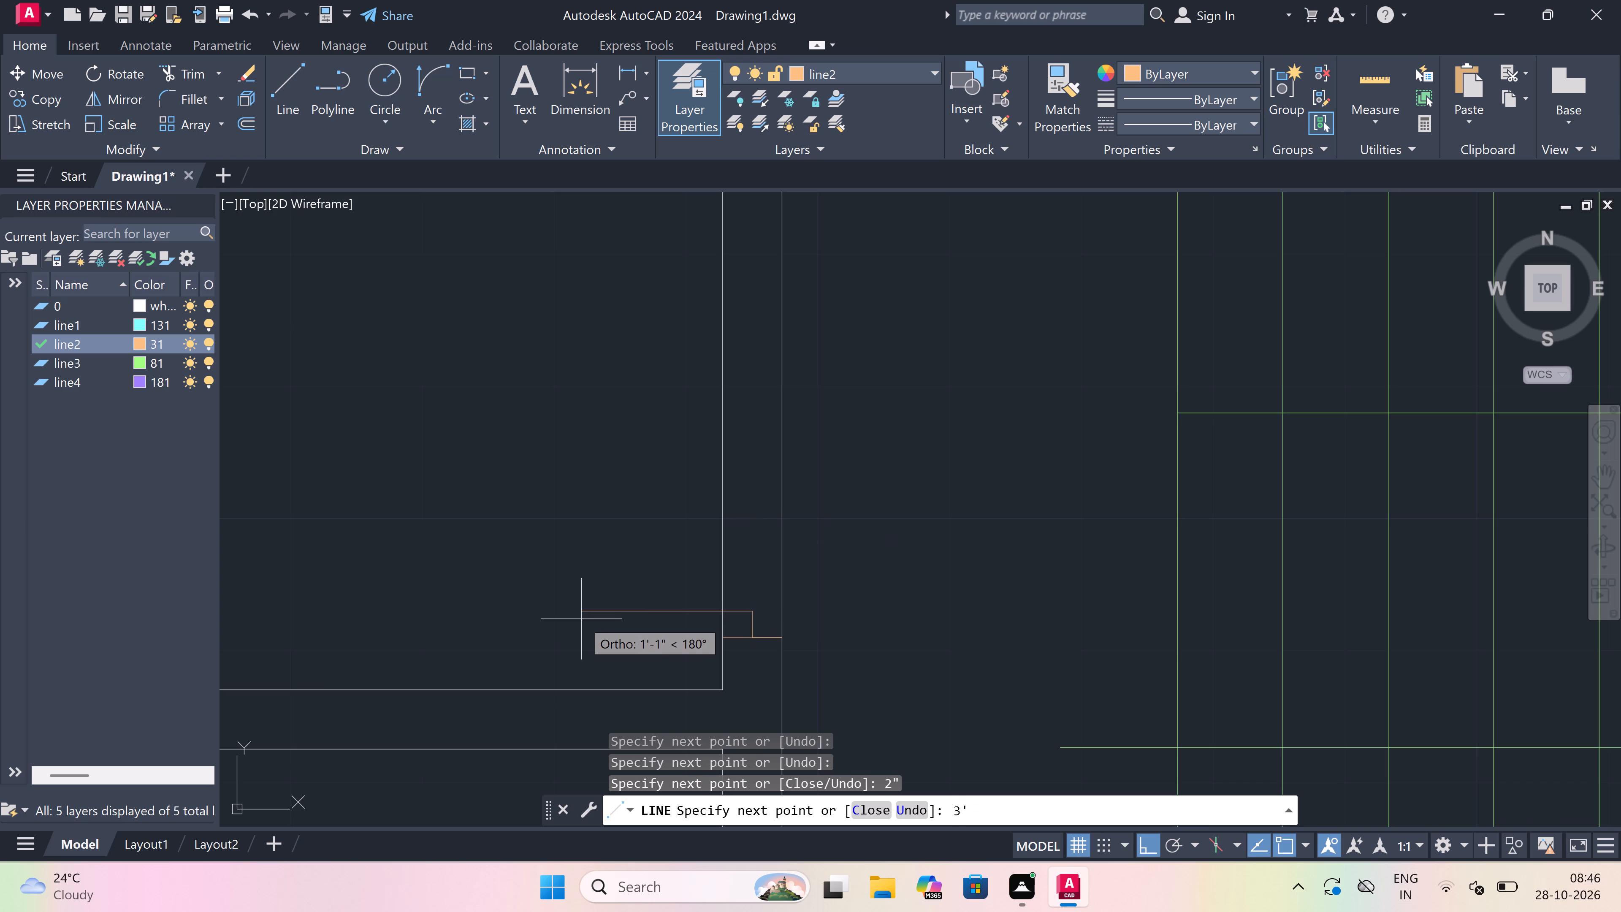
pyautogui.press('Escape')
# Draw the north jamb line across the same passage wall, with a 2" stub south from its midpoint.
pyautogui.press('space')
pyautogui.scroll(-2, 718, 343)
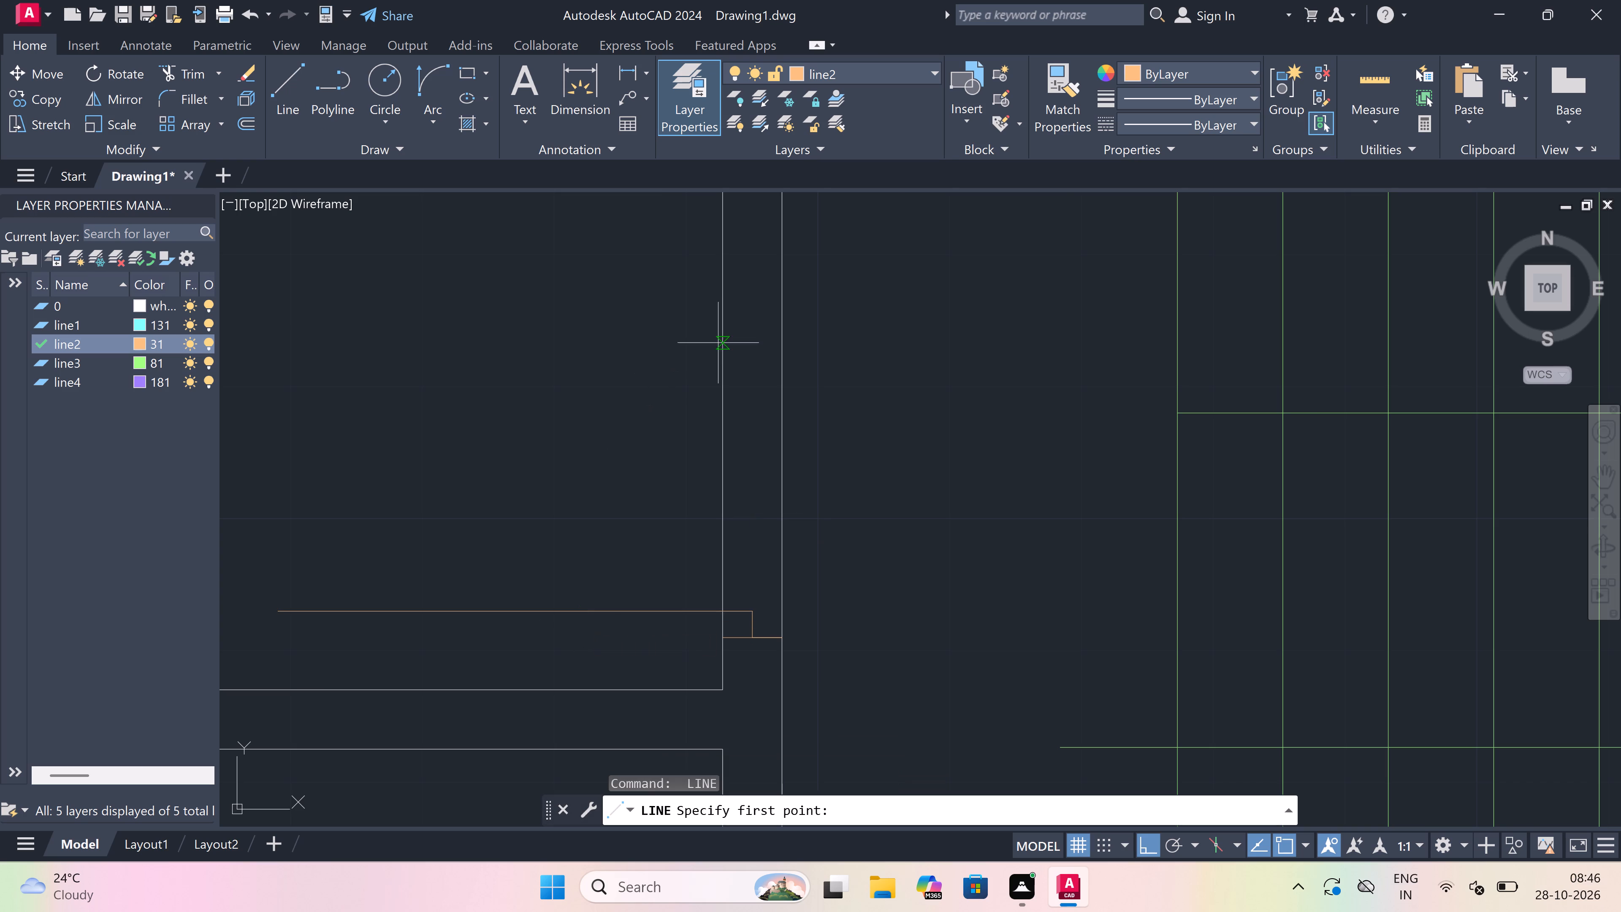
pyautogui.scroll(2, 719, 336)
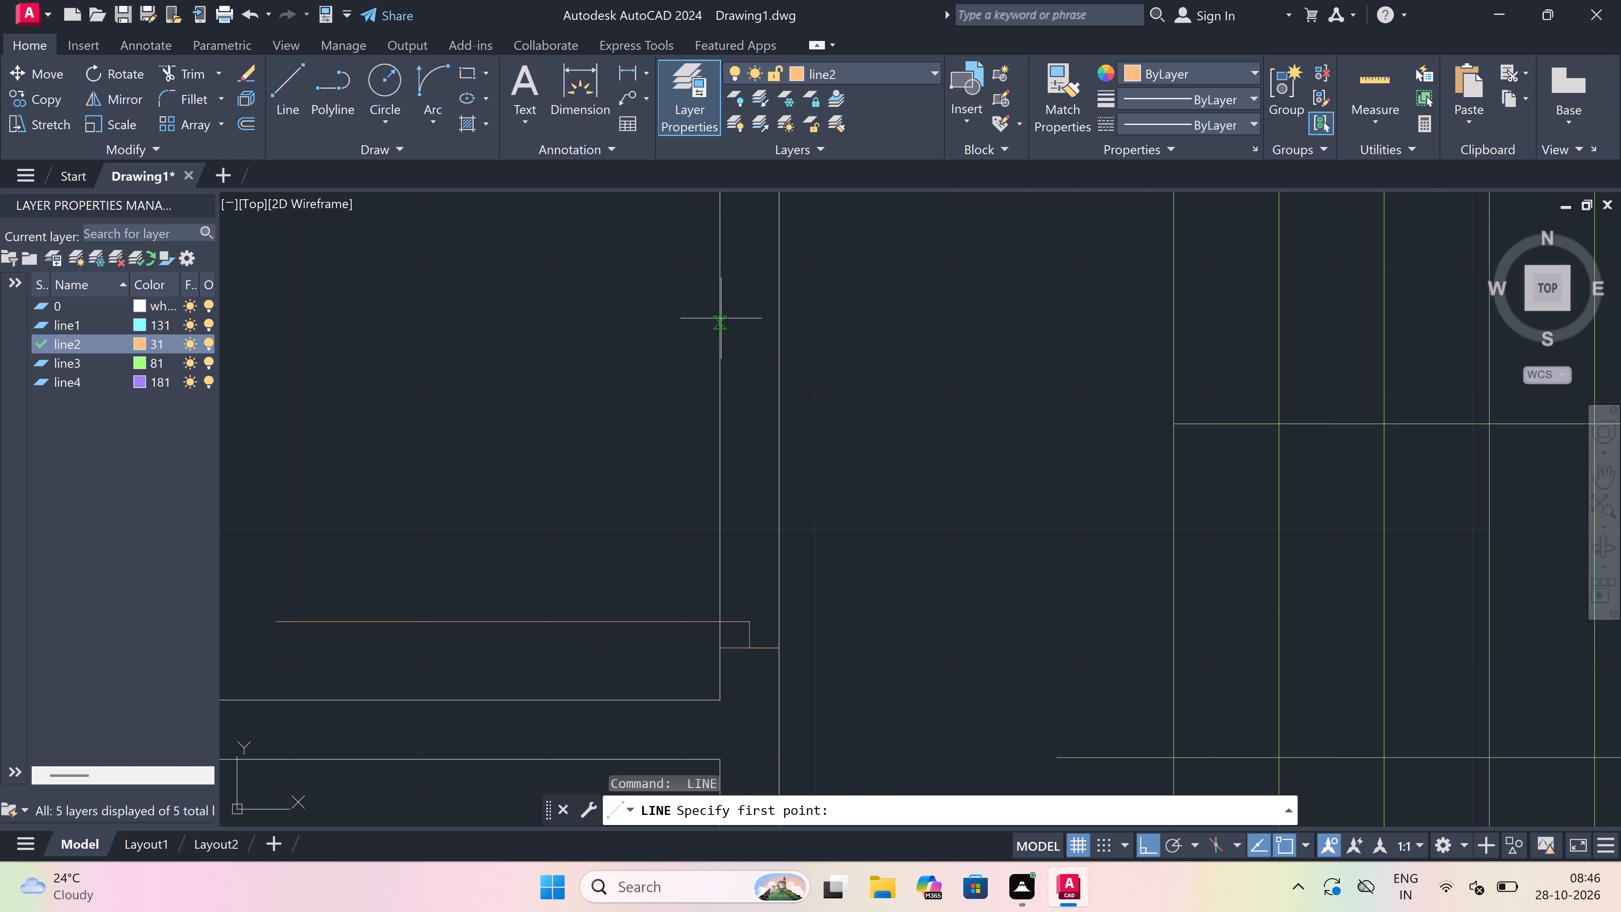
pyautogui.click(725, 302)
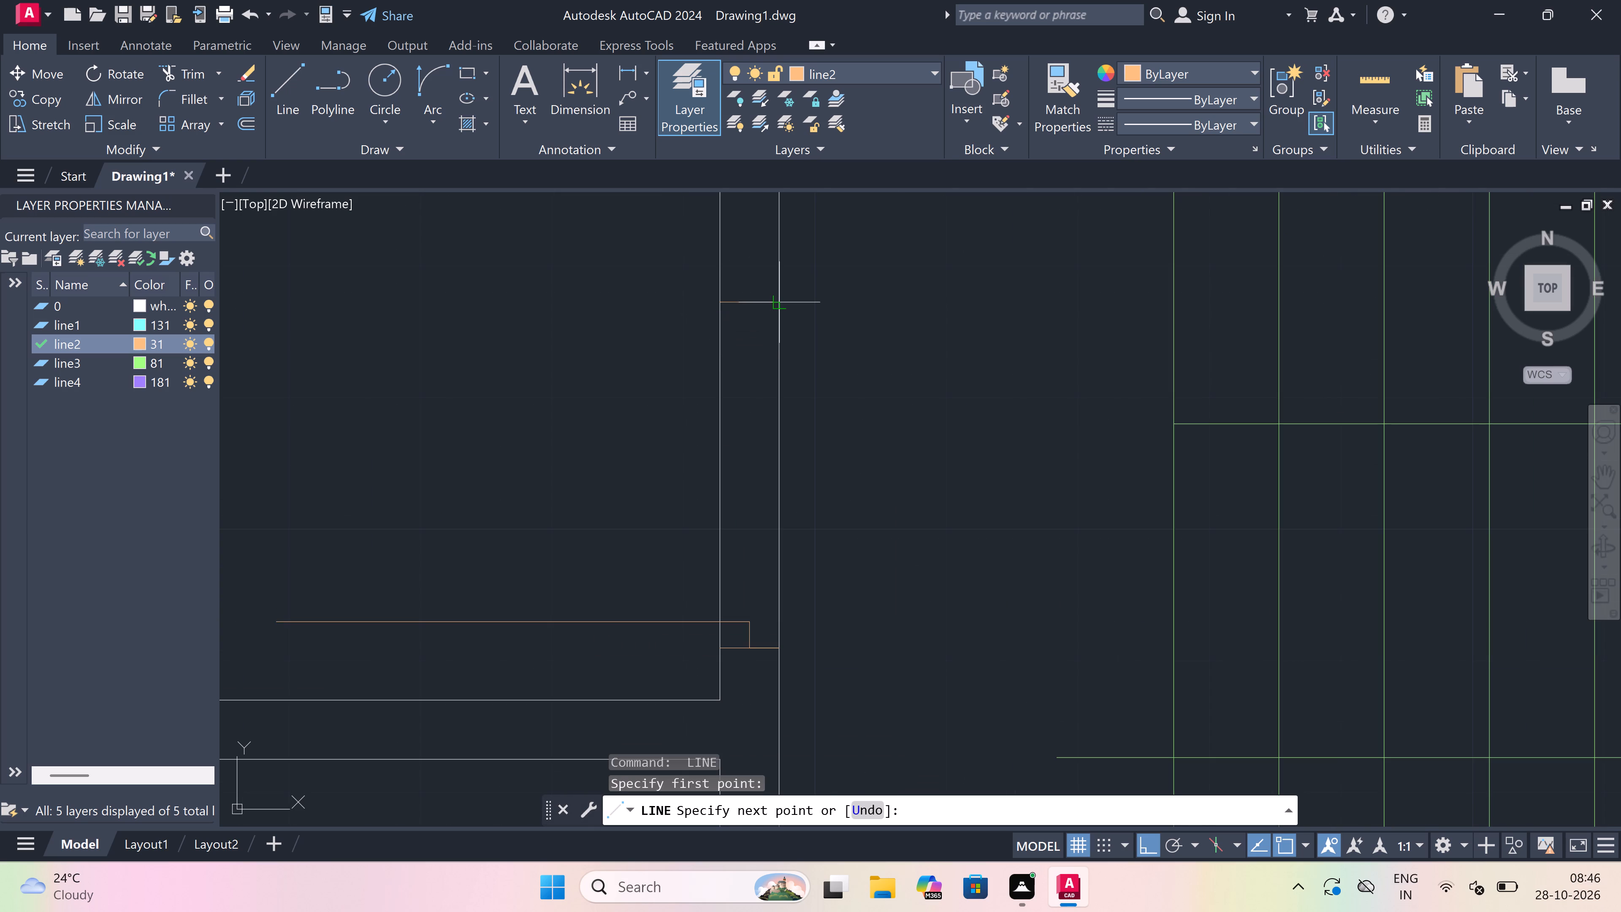
pyautogui.moveTo(779, 296); pyautogui.dragTo(774, 296)
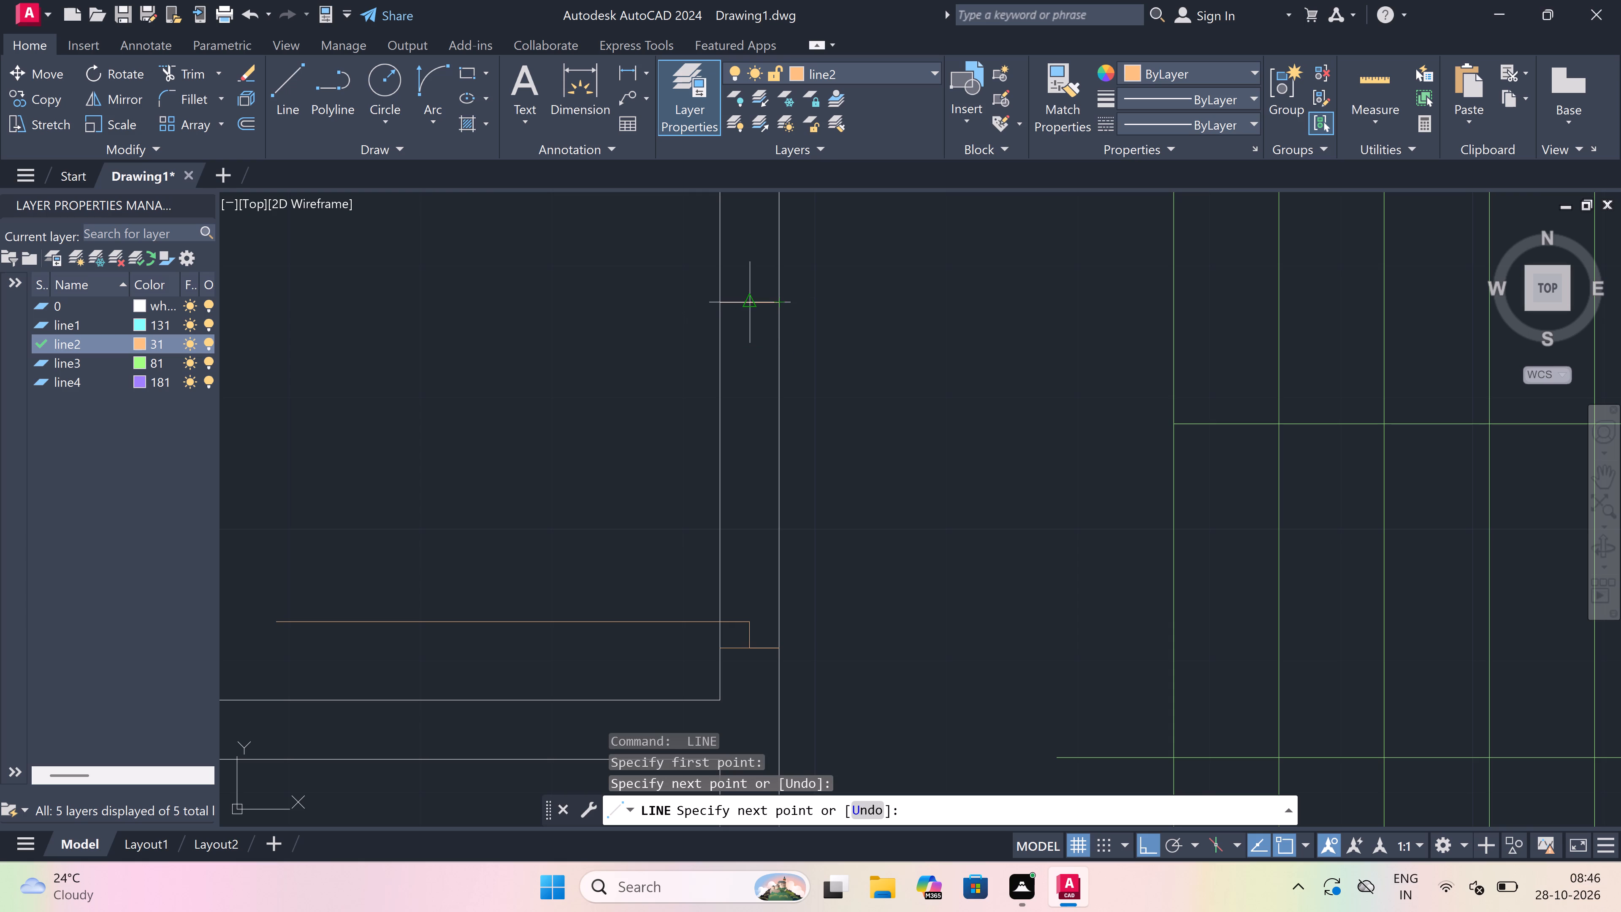
pyautogui.moveTo(746, 300); pyautogui.dragTo(747, 325)
pyautogui.press('2')
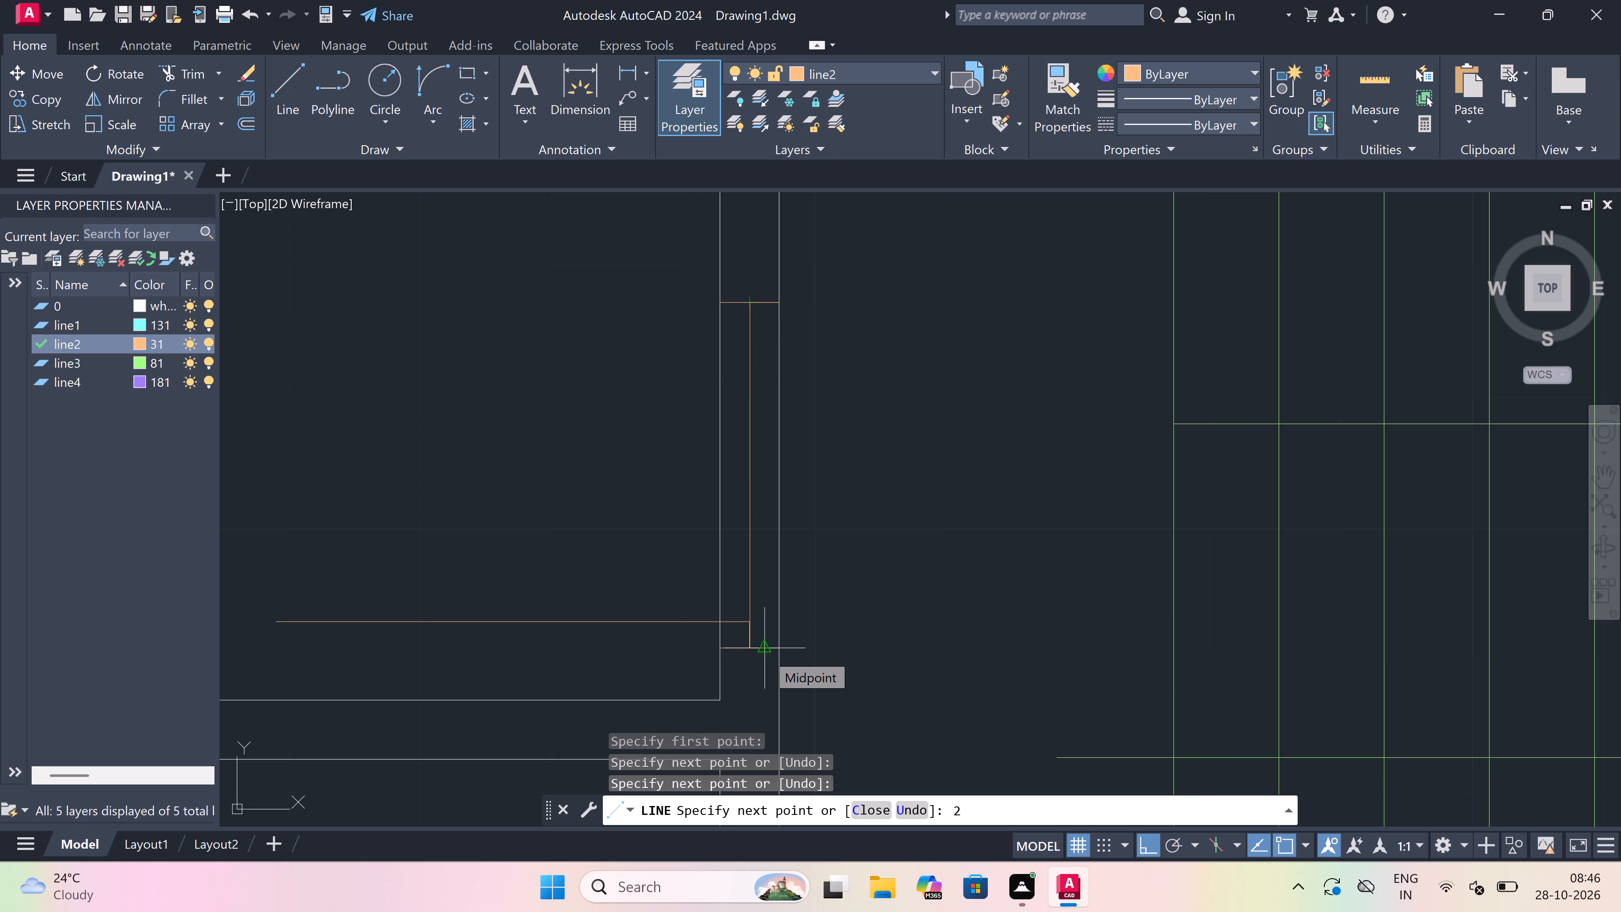
pyautogui.write('"')
pyautogui.press('space')
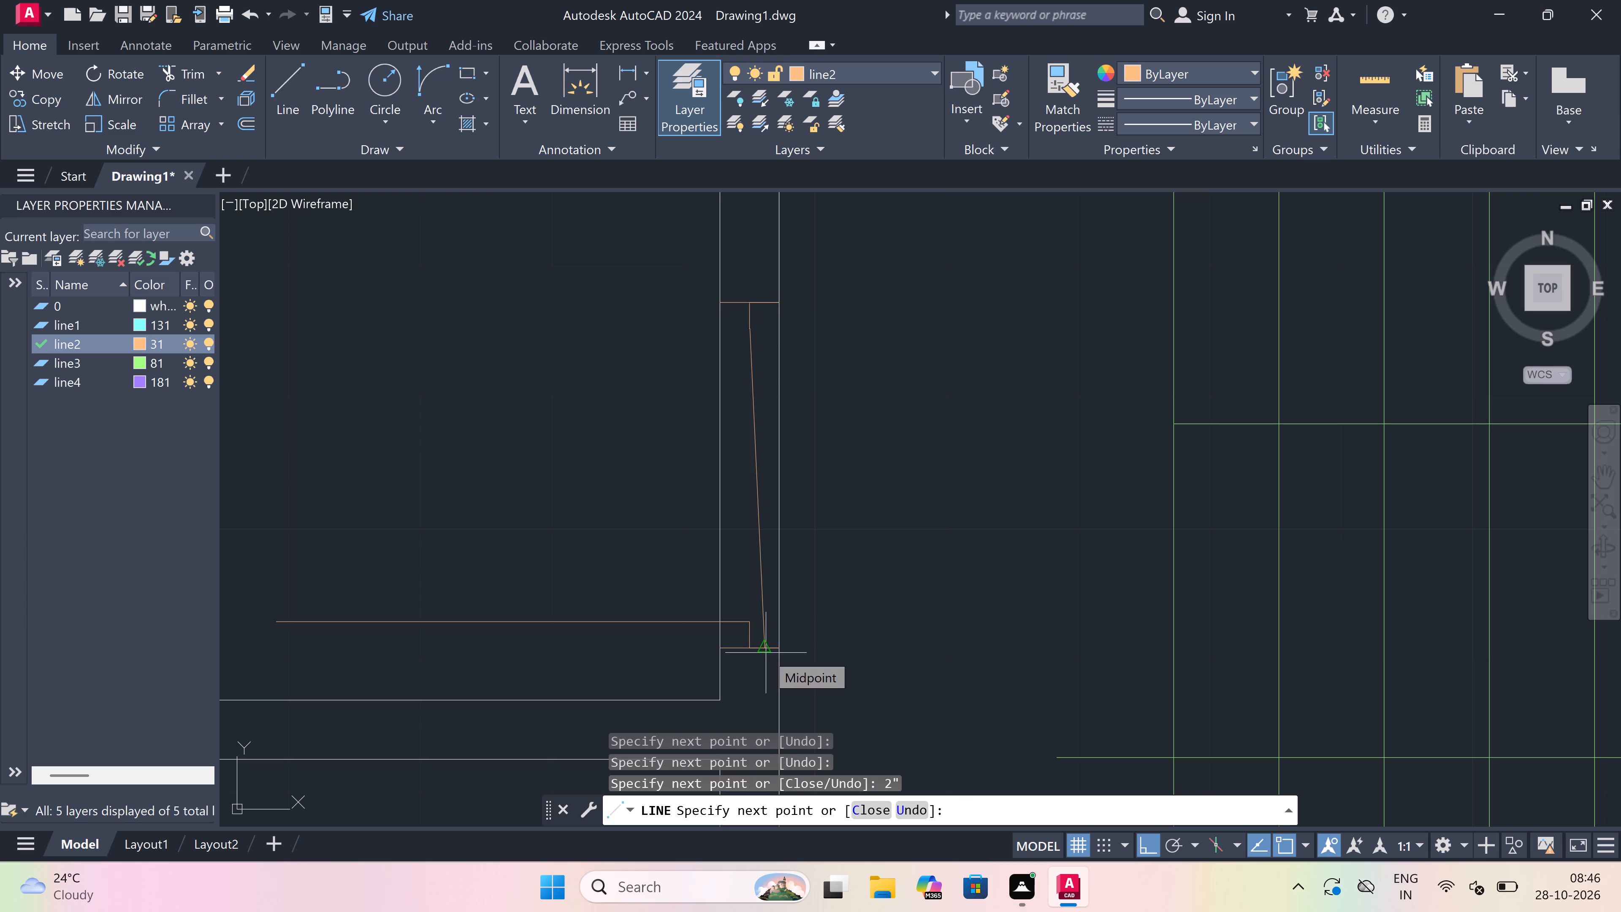
pyautogui.press('Escape')
# Draw the door's swing arc from the west end of the 3' leaf to the end of the north jamb's stub.
pyautogui.click(418, 73)
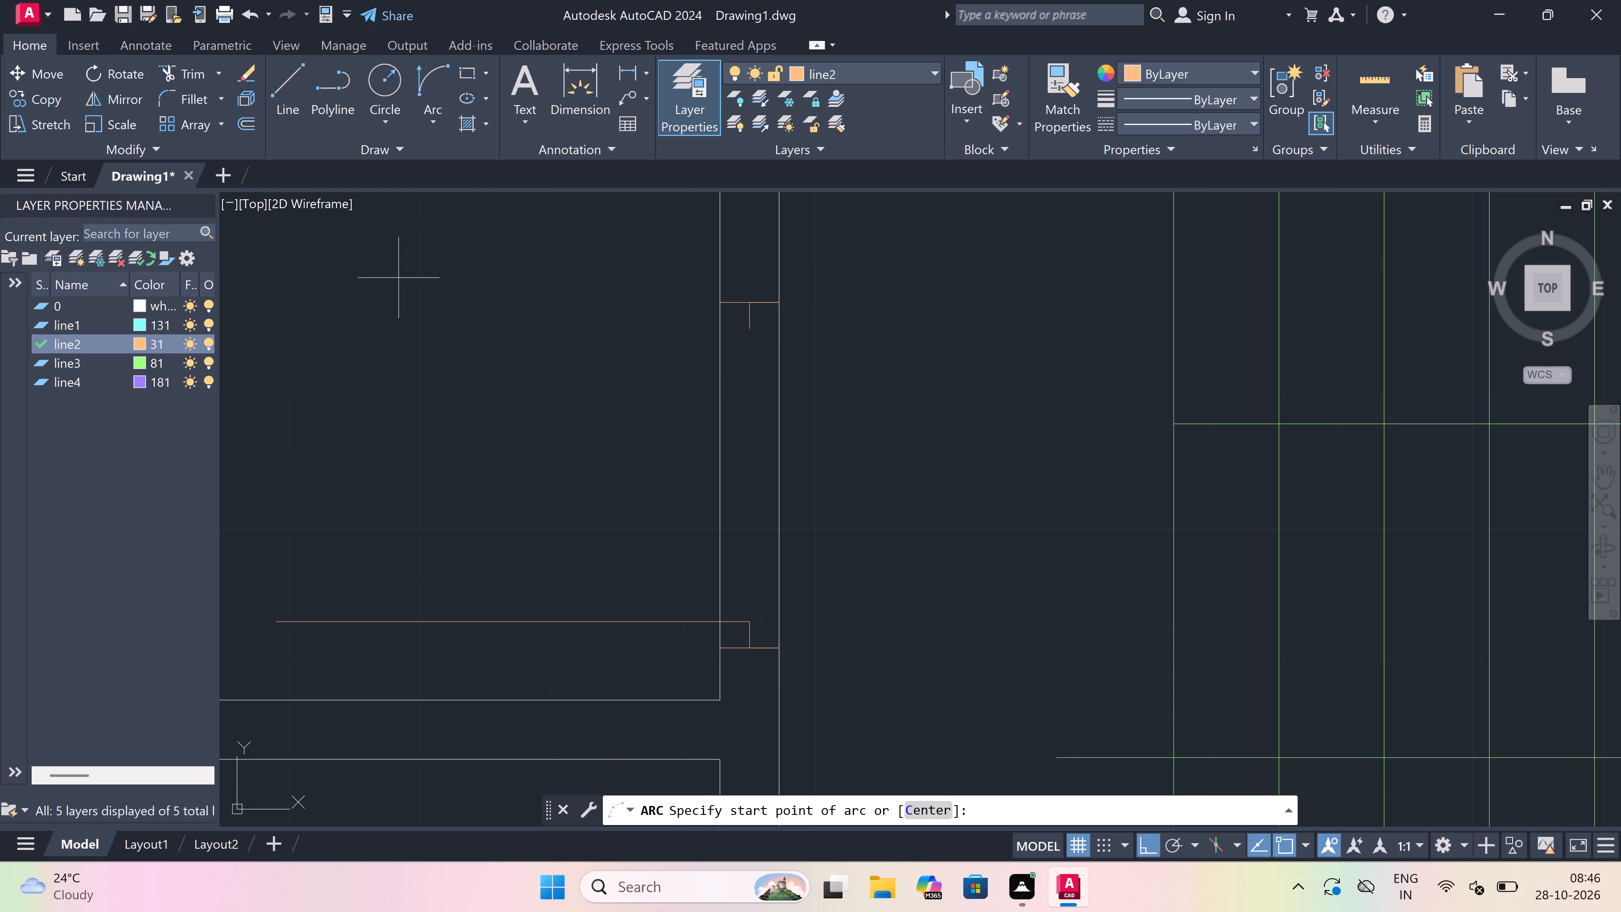
pyautogui.moveTo(282, 619); pyautogui.dragTo(347, 545)
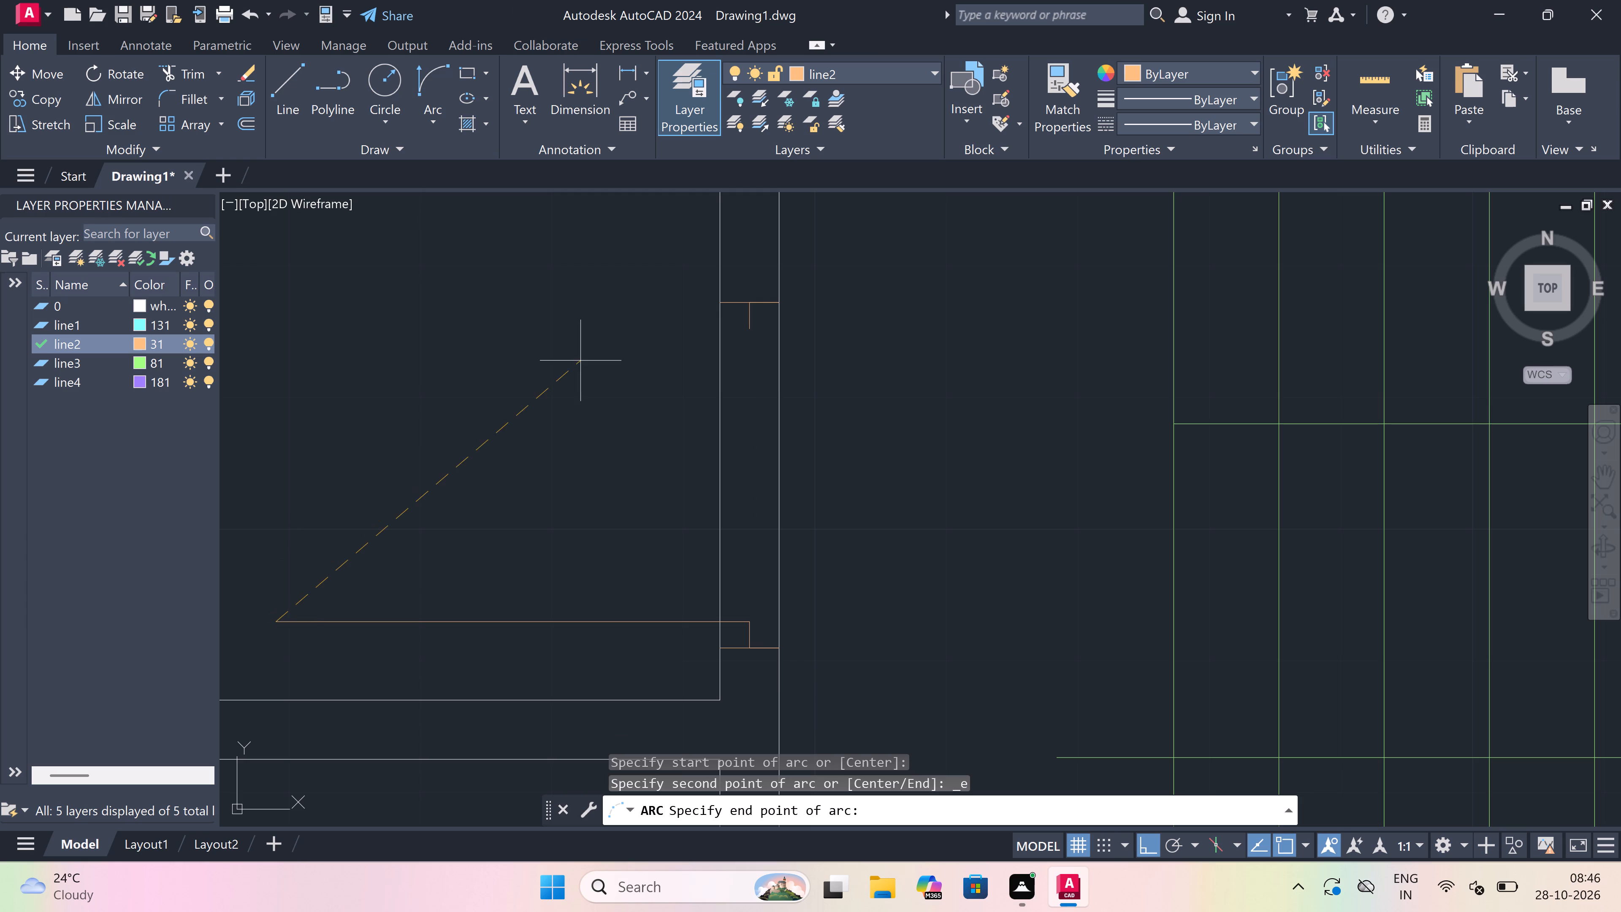
pyautogui.moveTo(750, 327); pyautogui.dragTo(728, 304)
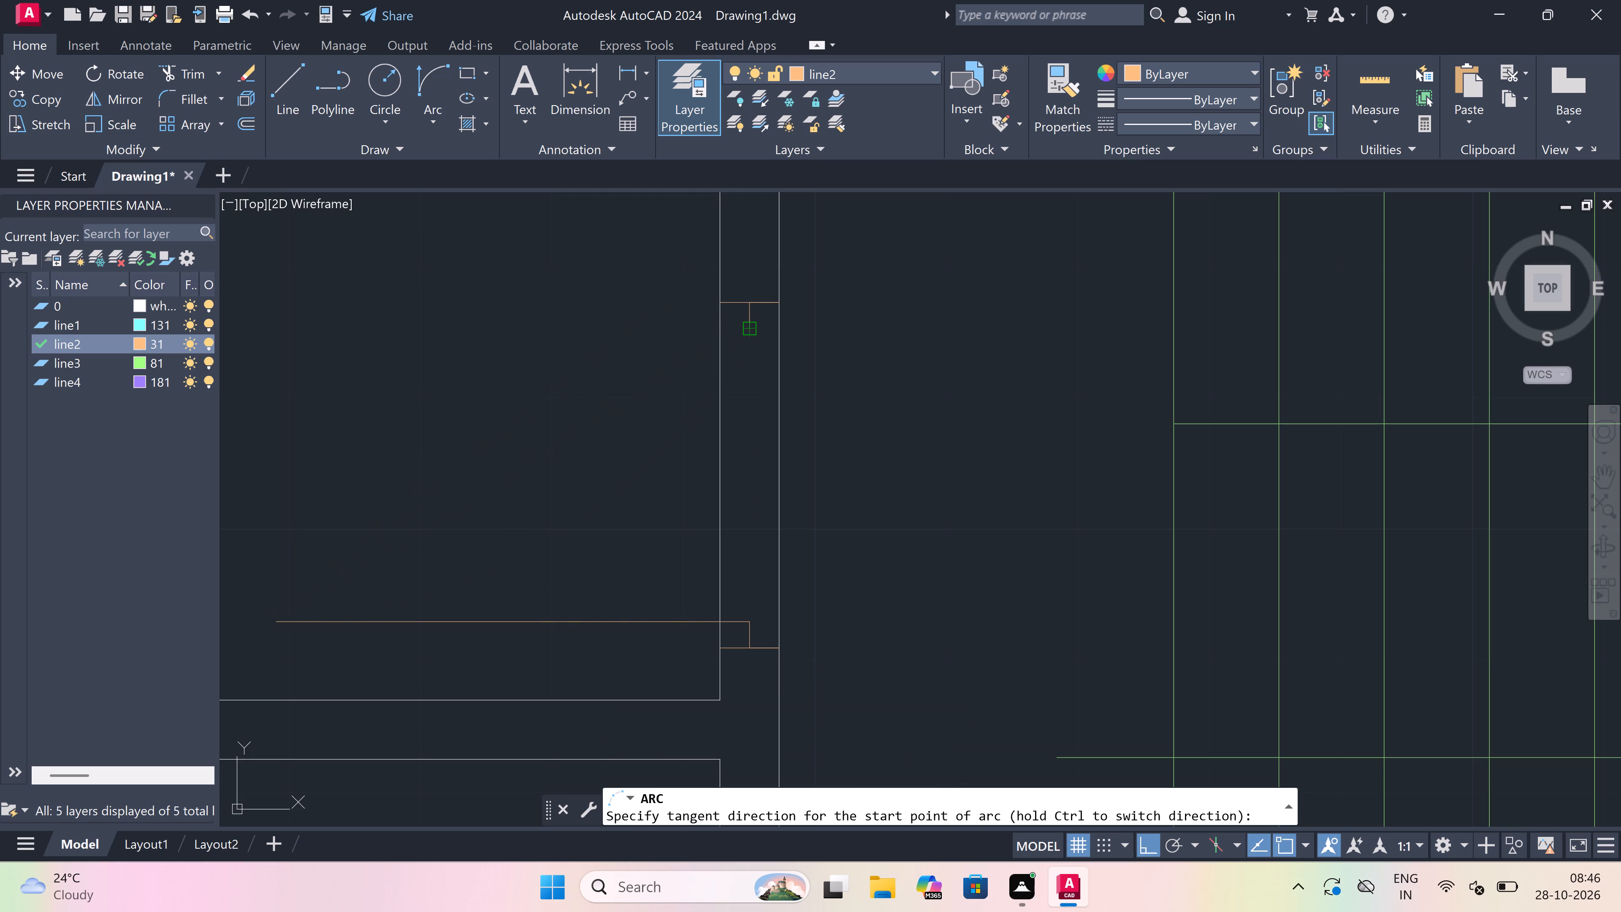
pyautogui.click(506, 280)
# Trim both lines of the passage's west wall between the north and south jambs to open the doorway.
pyautogui.press('t')
pyautogui.press('r')
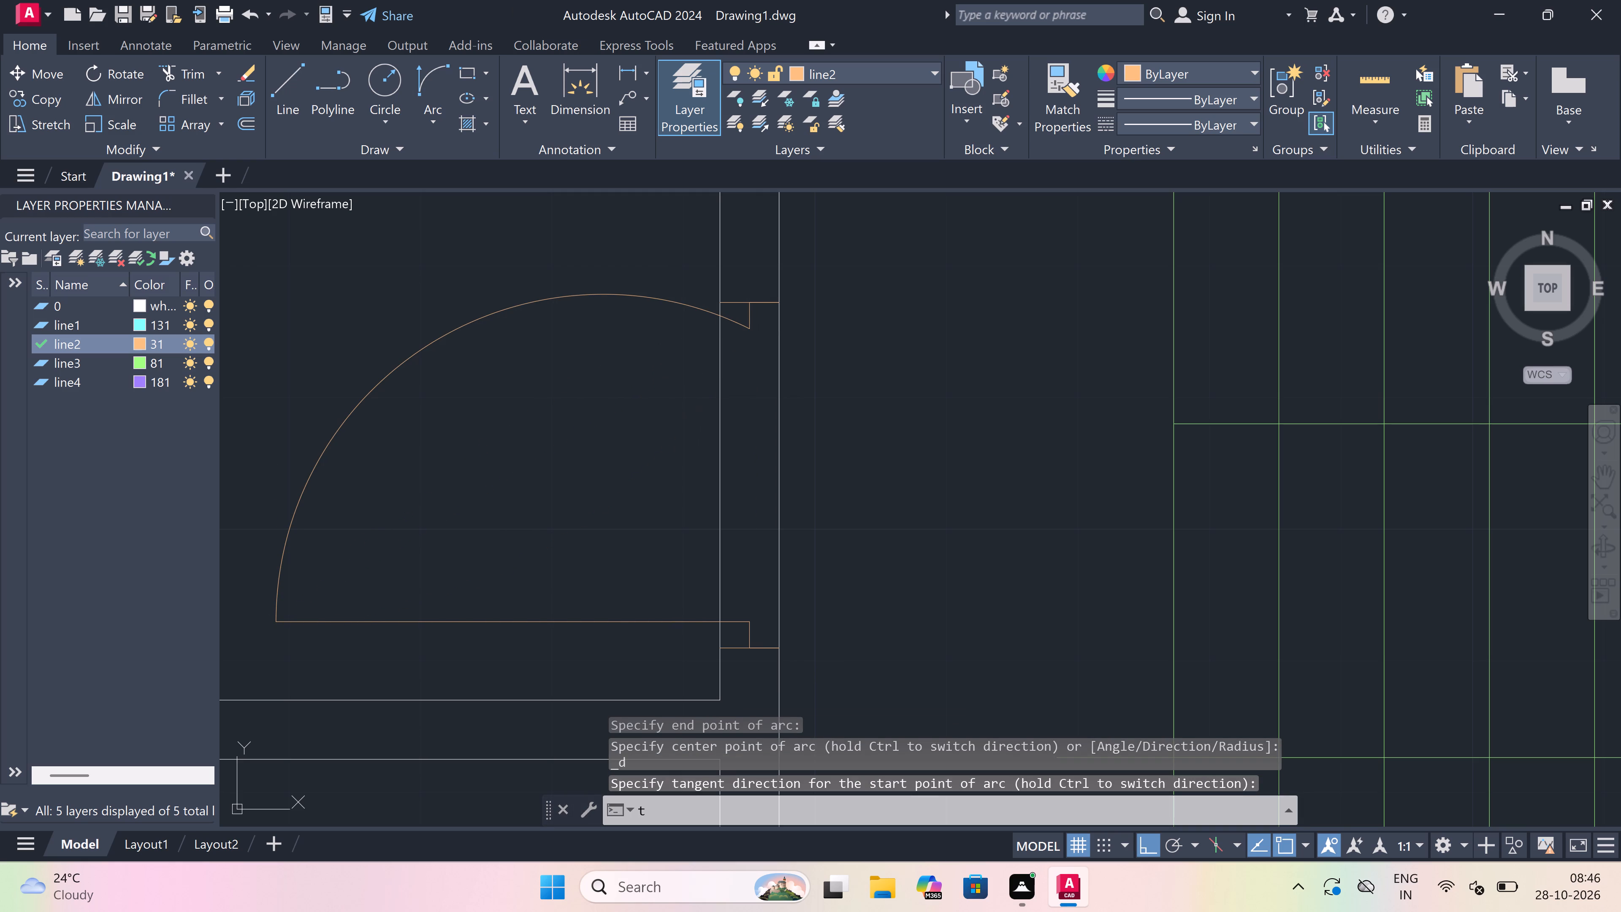
pyautogui.press('space')
pyautogui.moveTo(664, 442); pyautogui.dragTo(683, 442)
pyautogui.click(912, 460)
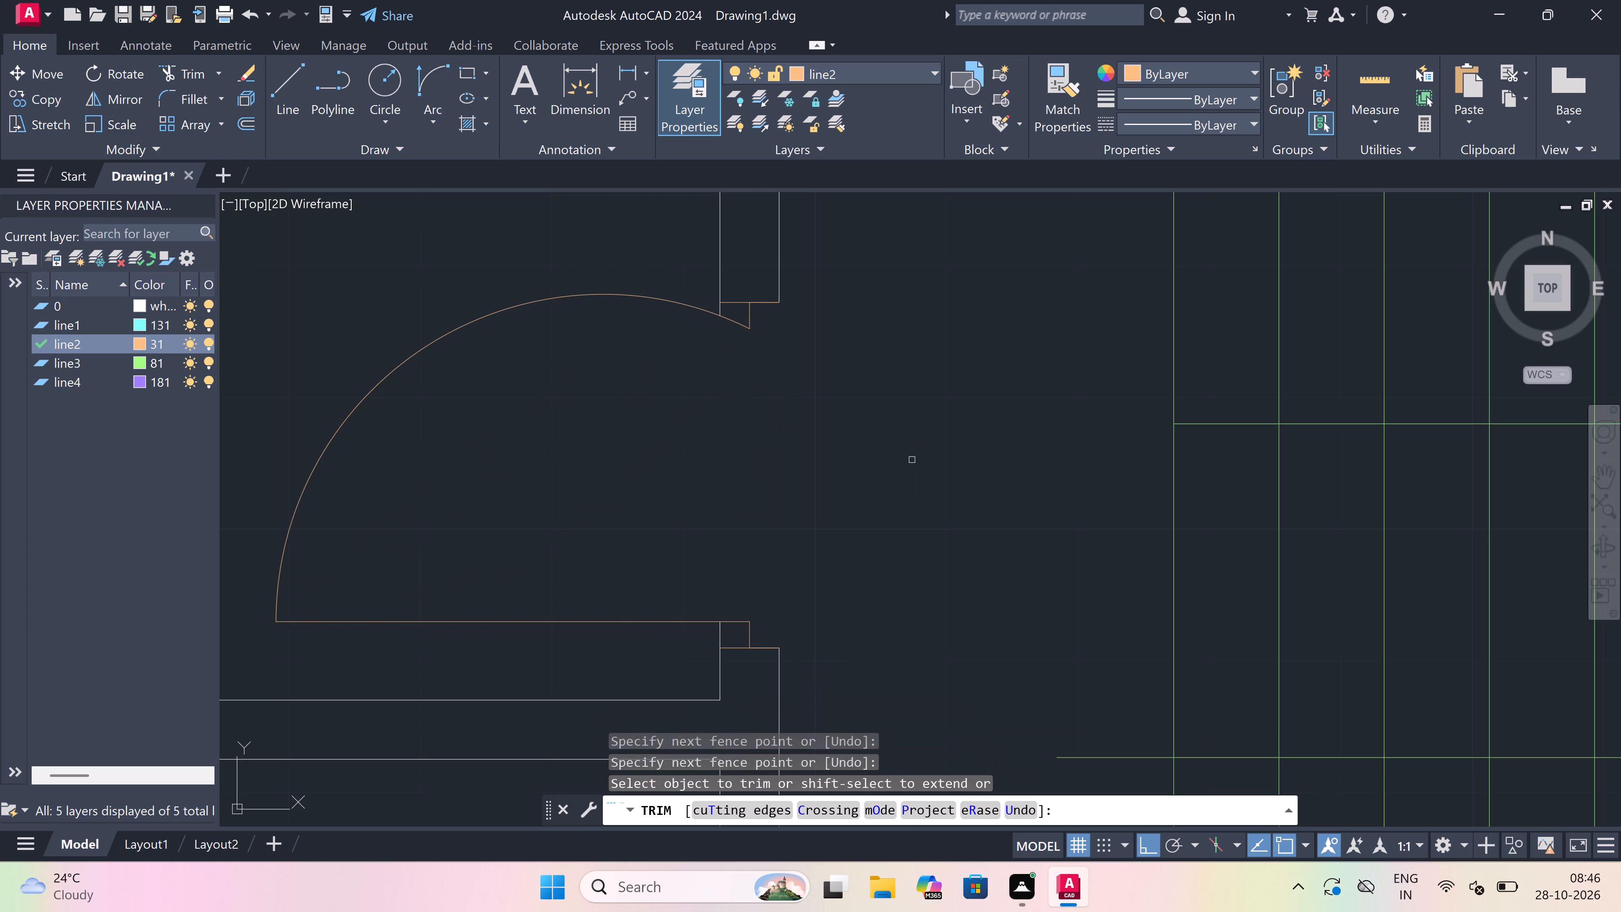
pyautogui.press('Escape')
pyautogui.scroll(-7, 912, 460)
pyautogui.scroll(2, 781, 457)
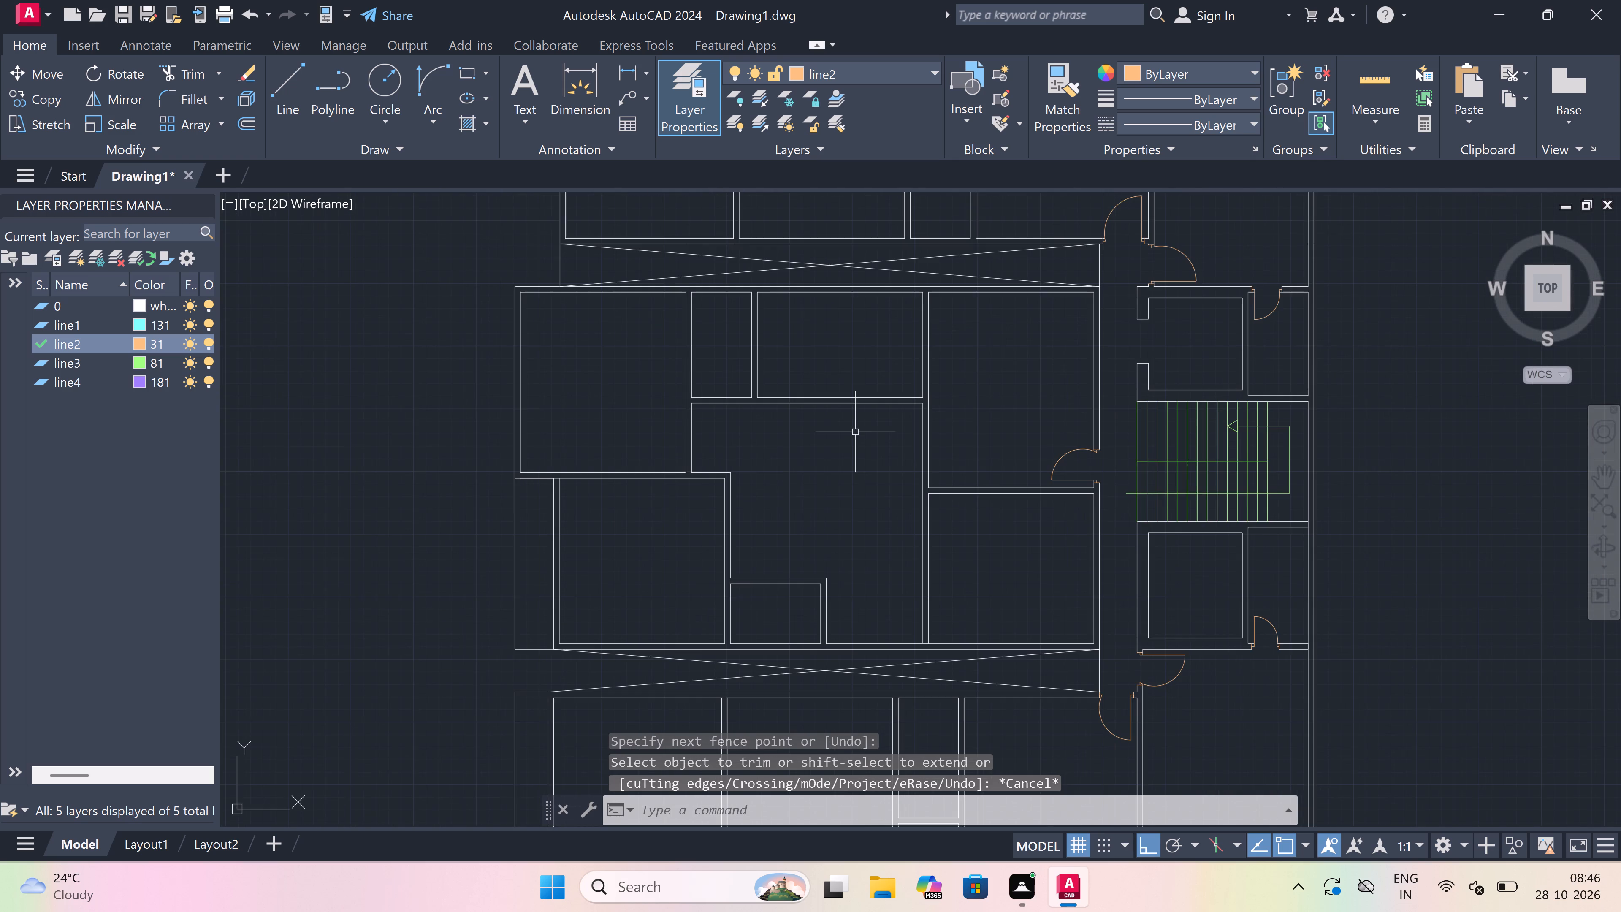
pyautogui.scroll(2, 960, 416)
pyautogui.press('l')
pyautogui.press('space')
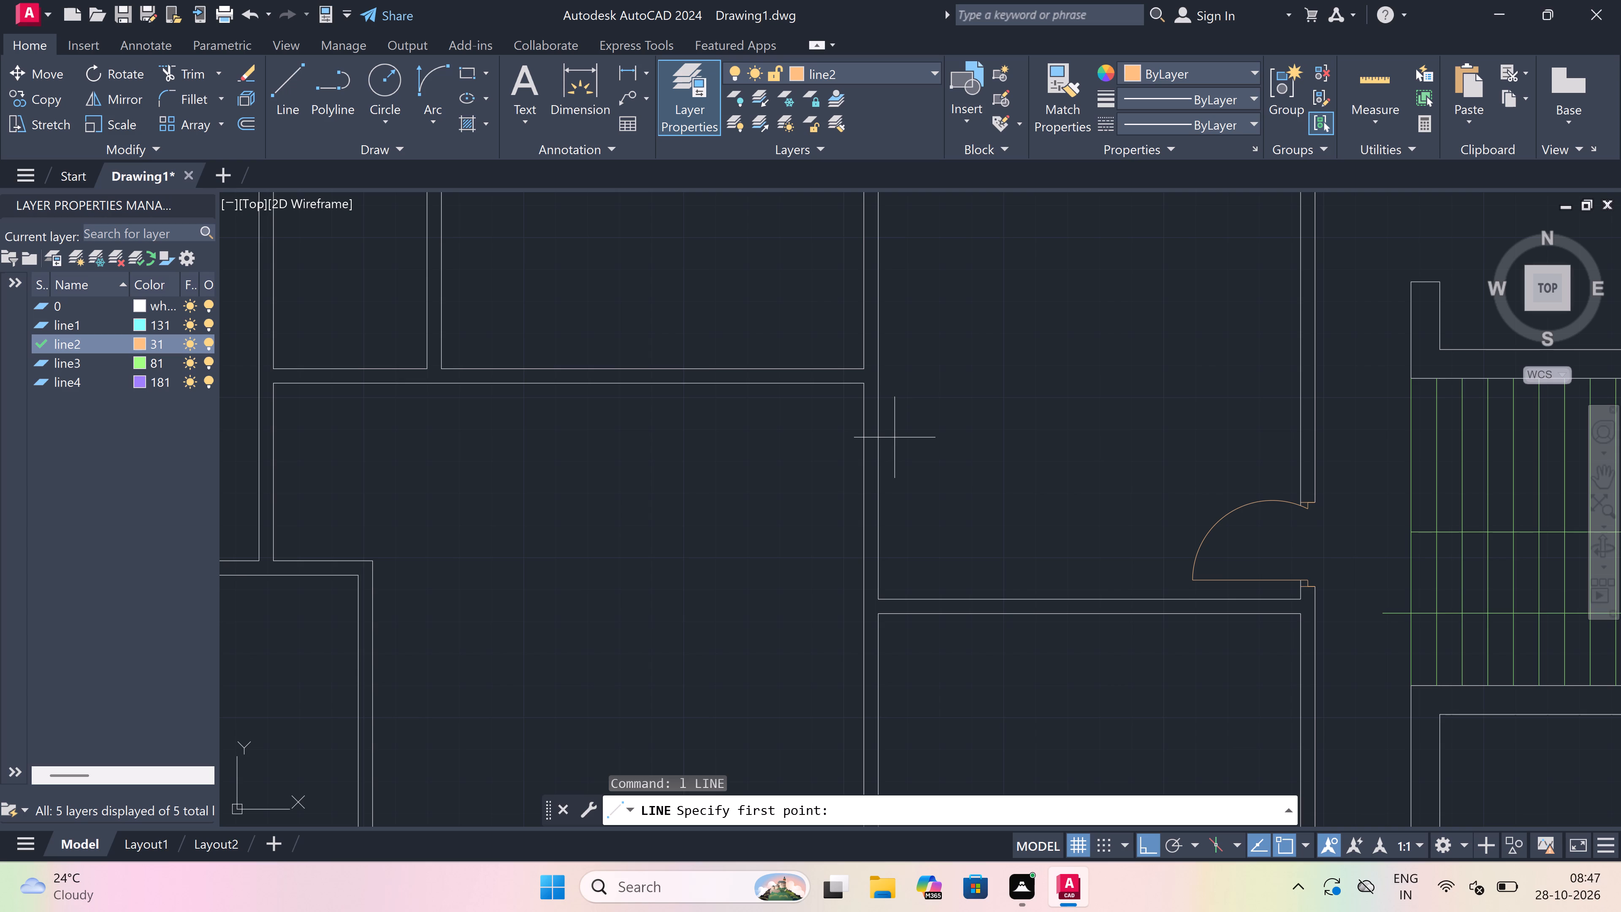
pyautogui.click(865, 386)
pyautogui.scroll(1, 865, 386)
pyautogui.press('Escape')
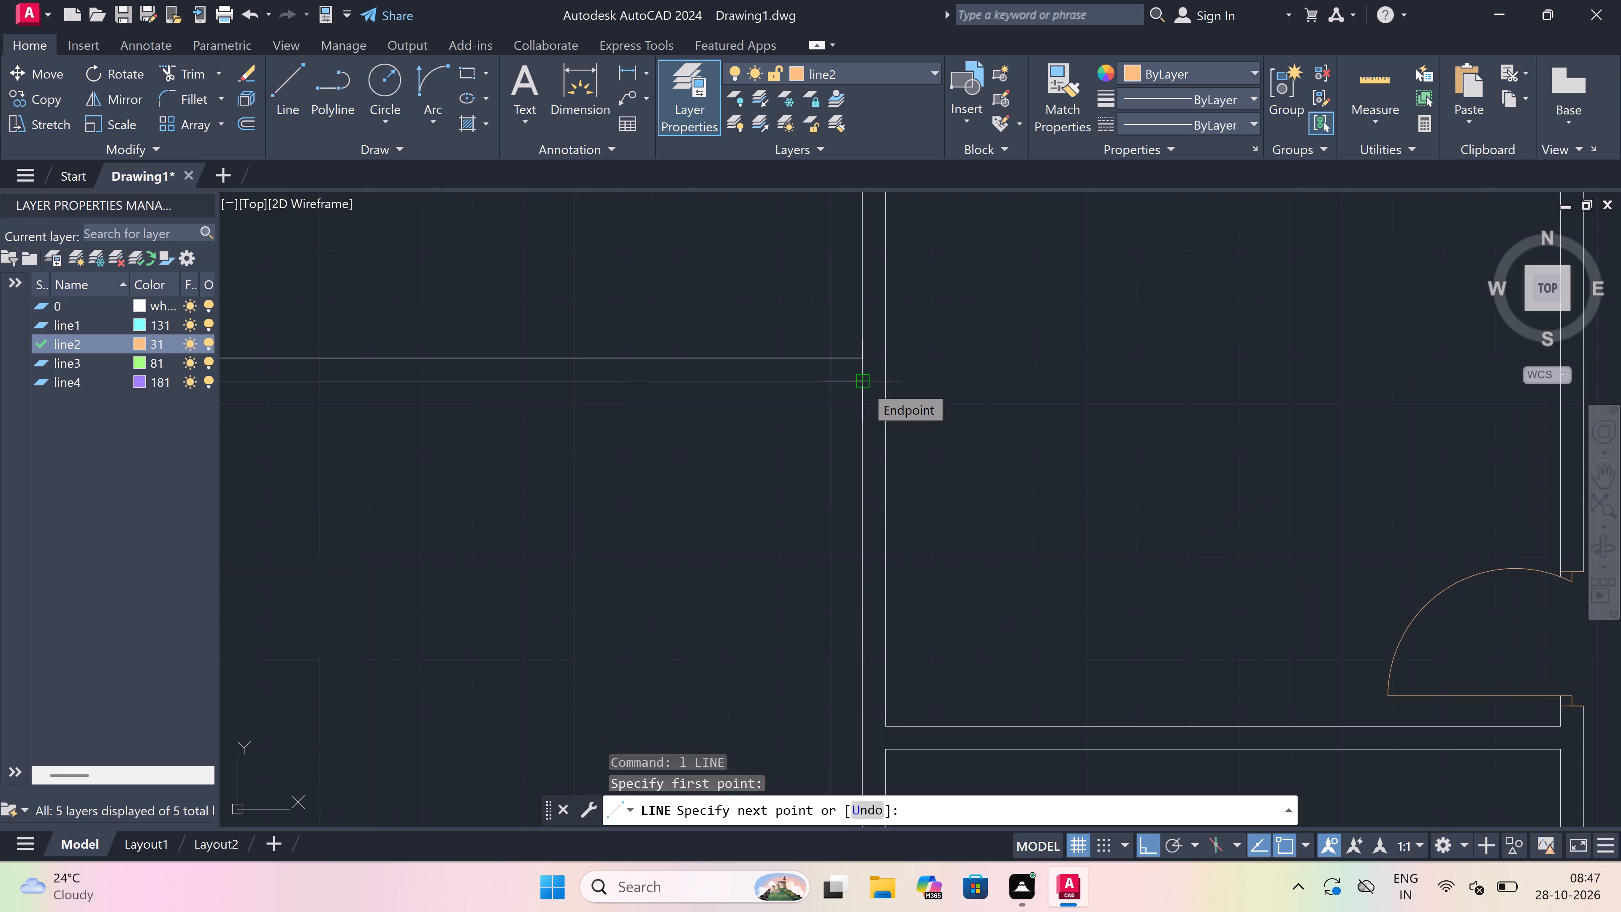
# Extend the northern partition's south line east and the southern partition's north line west across the vertical wall between them.
pyautogui.scroll(1, 865, 385)
pyautogui.write('ex')
pyautogui.press('space')
pyautogui.click(844, 376)
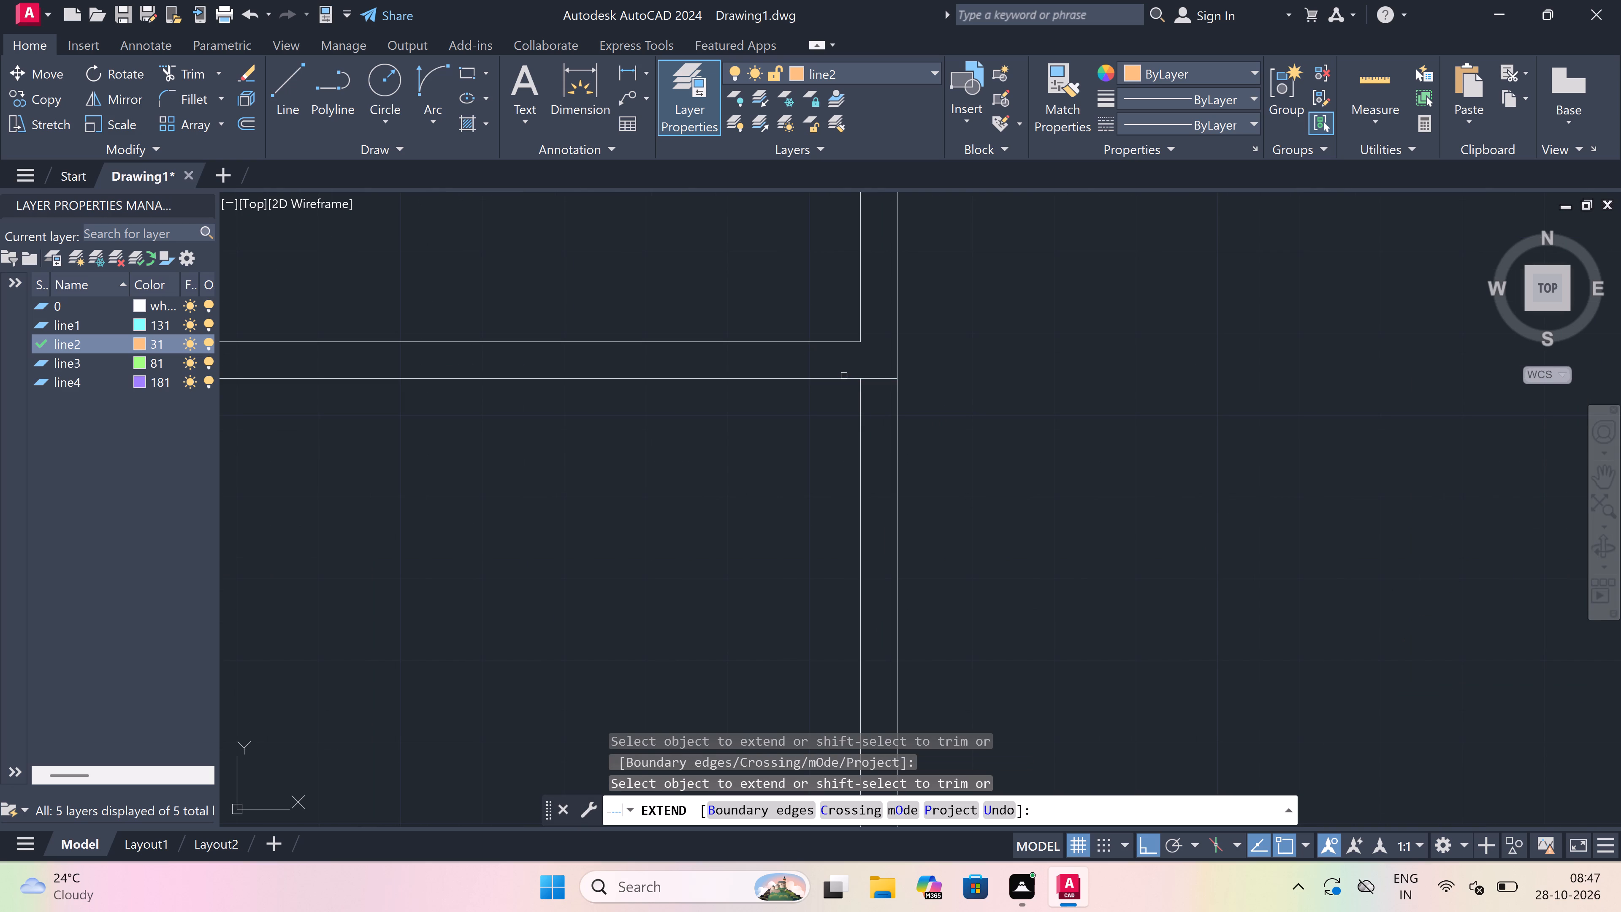
pyautogui.scroll(-3, 874, 402)
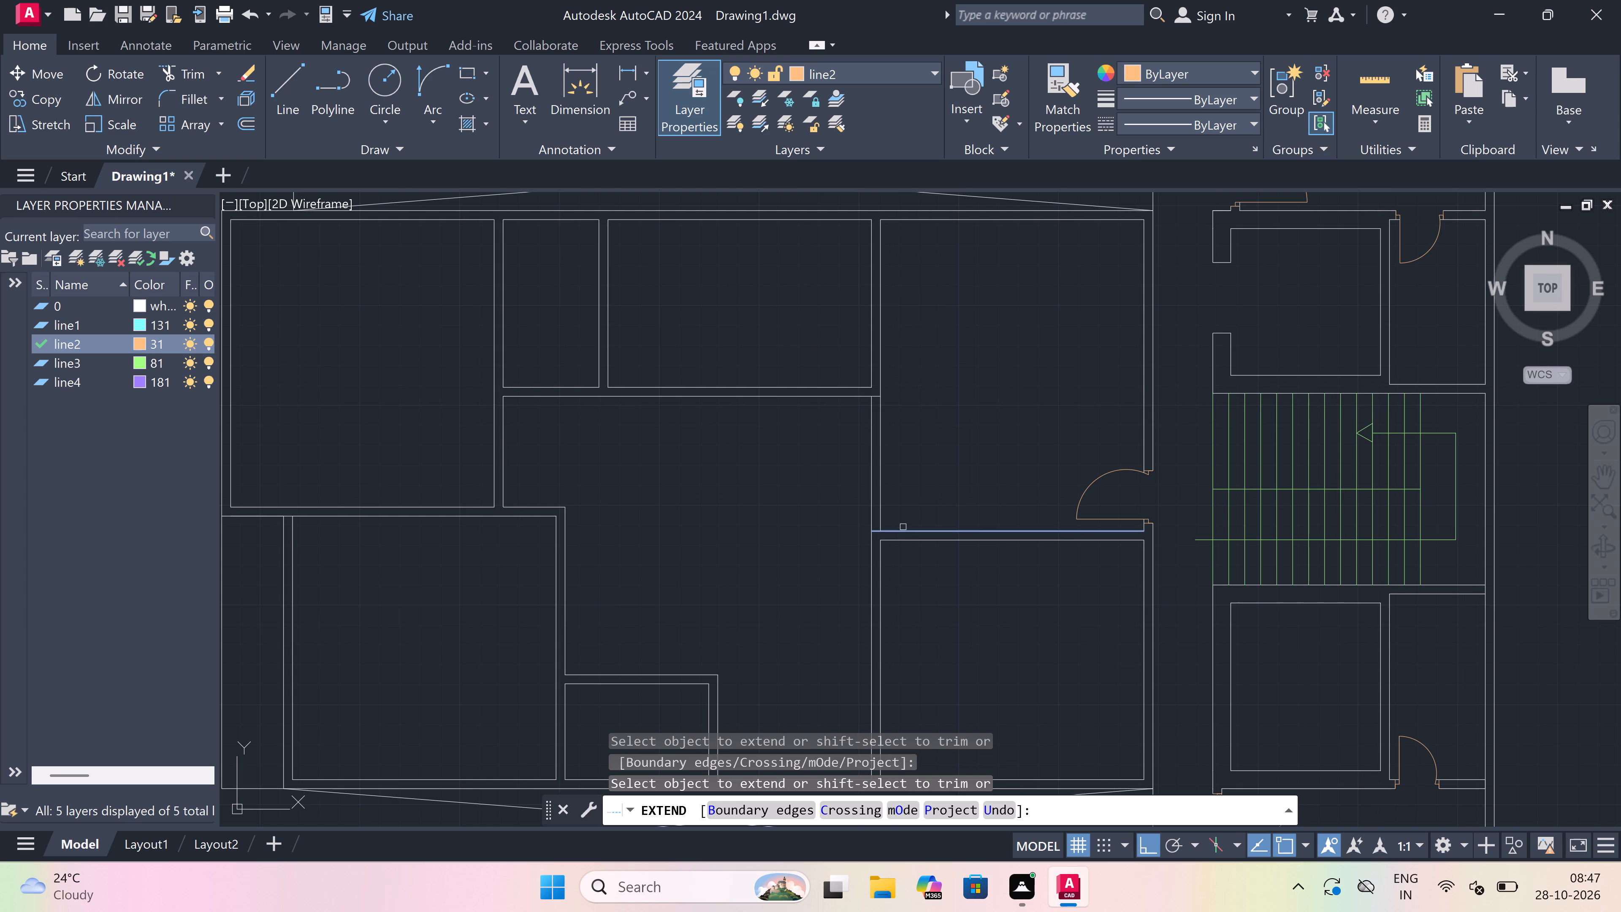
pyautogui.click(903, 527)
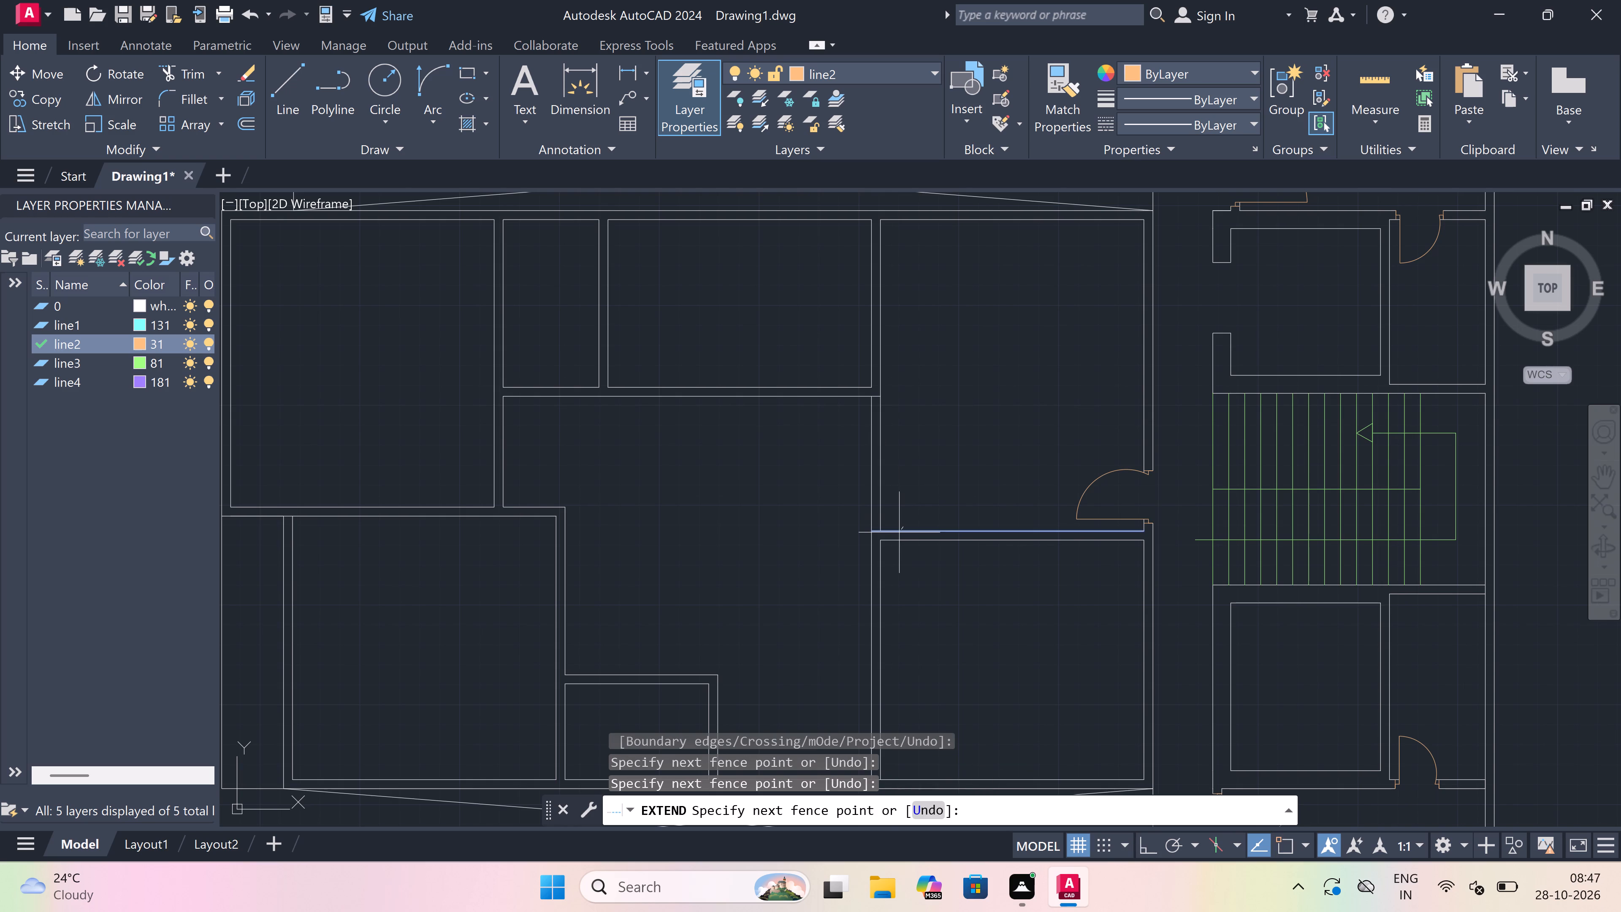
pyautogui.click(897, 540)
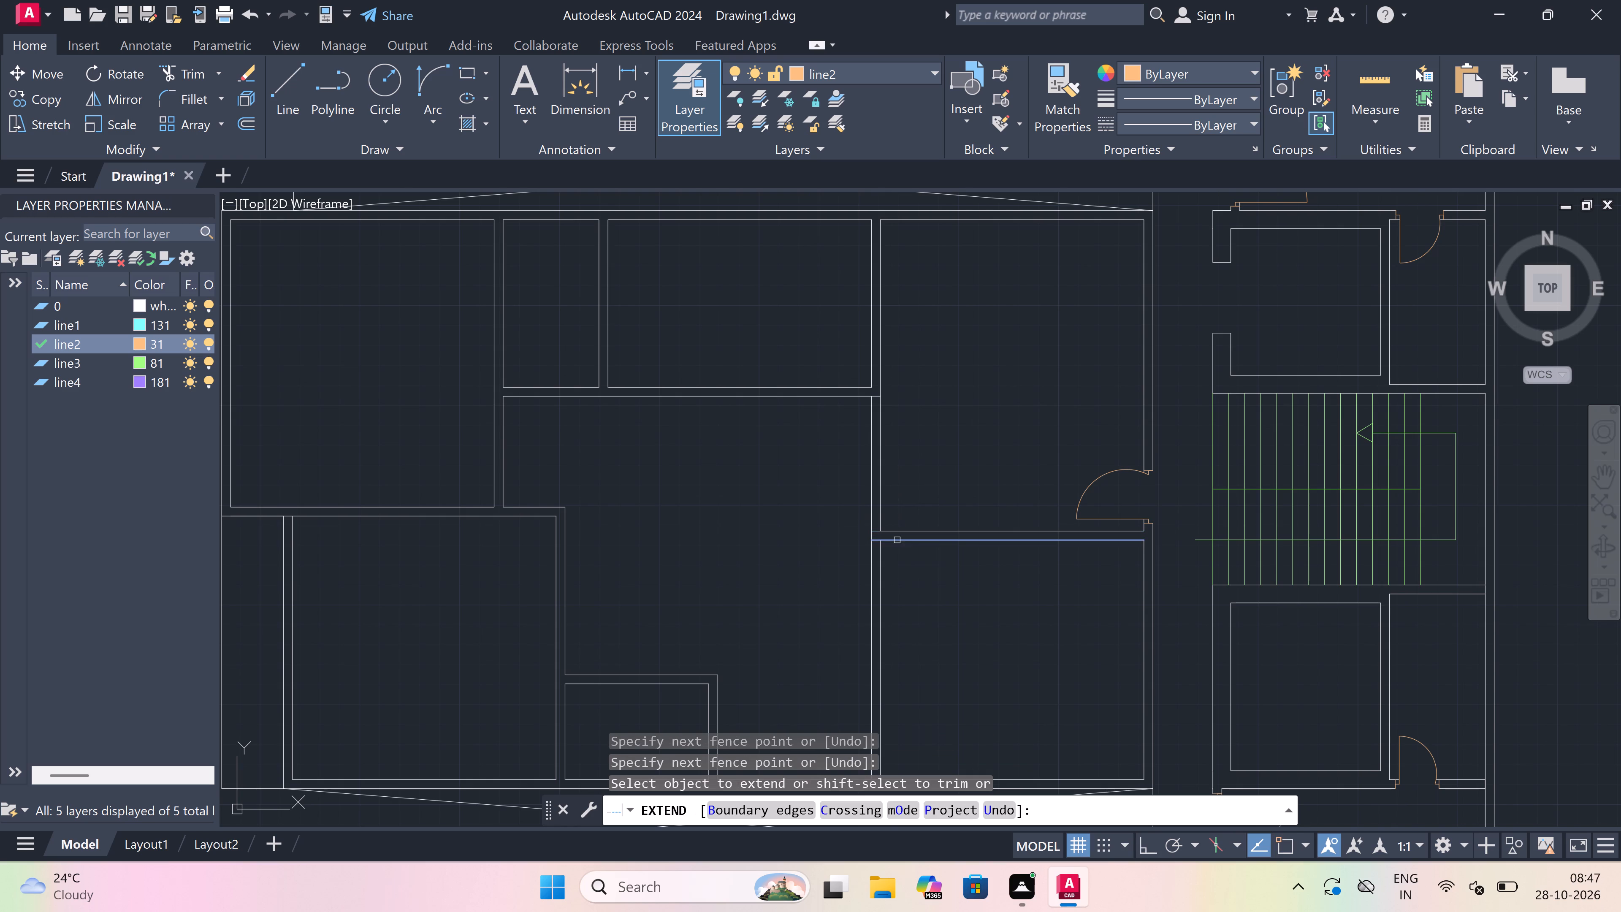
pyautogui.press('Escape')
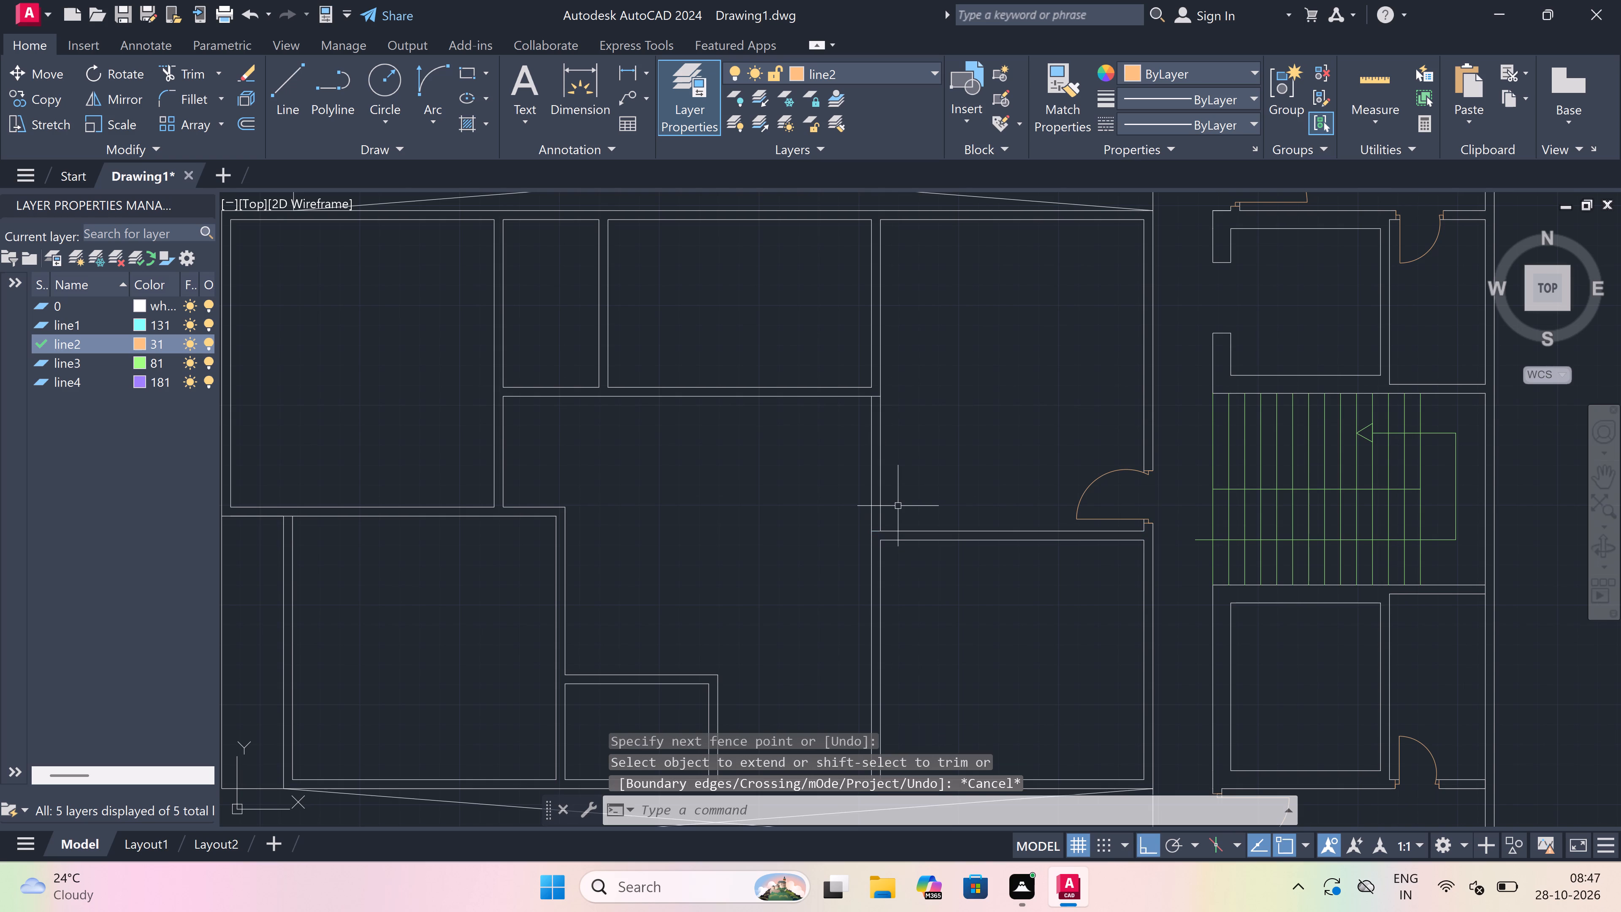
# Trim both lines of the vertical wall between the northern and southern partitions to leave a plain opening.
pyautogui.press('t')
pyautogui.press('r')
pyautogui.press('space')
pyautogui.moveTo(891, 474); pyautogui.dragTo(881, 475)
pyautogui.click(751, 471)
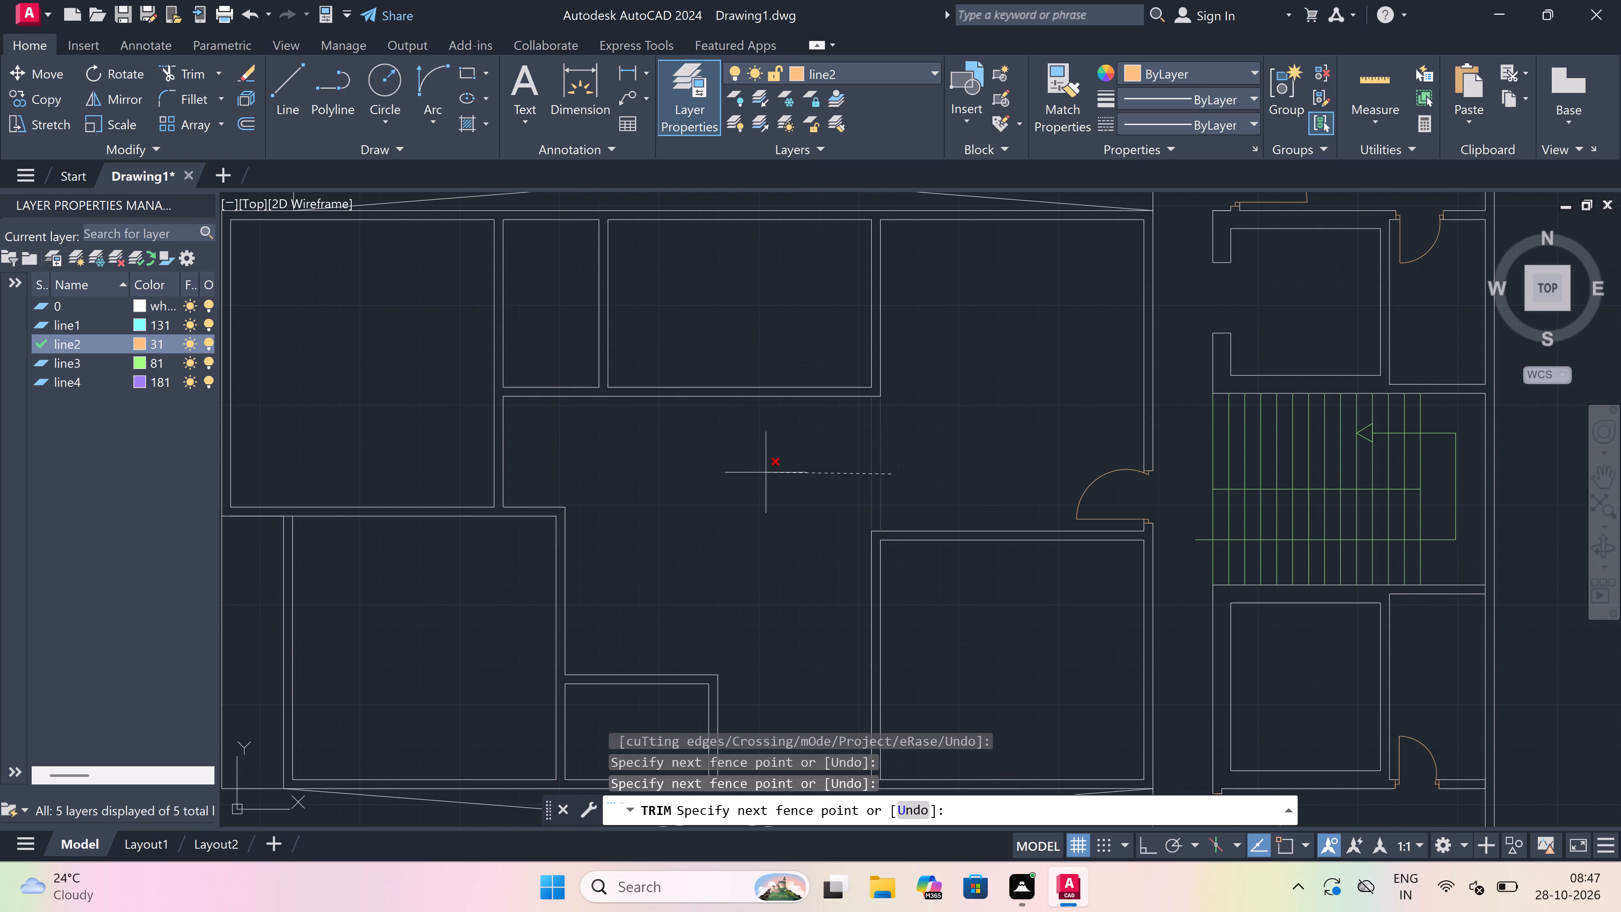
pyautogui.press('Escape')
# Draw the west jamb across the wider northern room's south wall near its southwest corner, with a 2" stub east from its midpoint and a 2' leaf north.
pyautogui.scroll(-2, 766, 469)
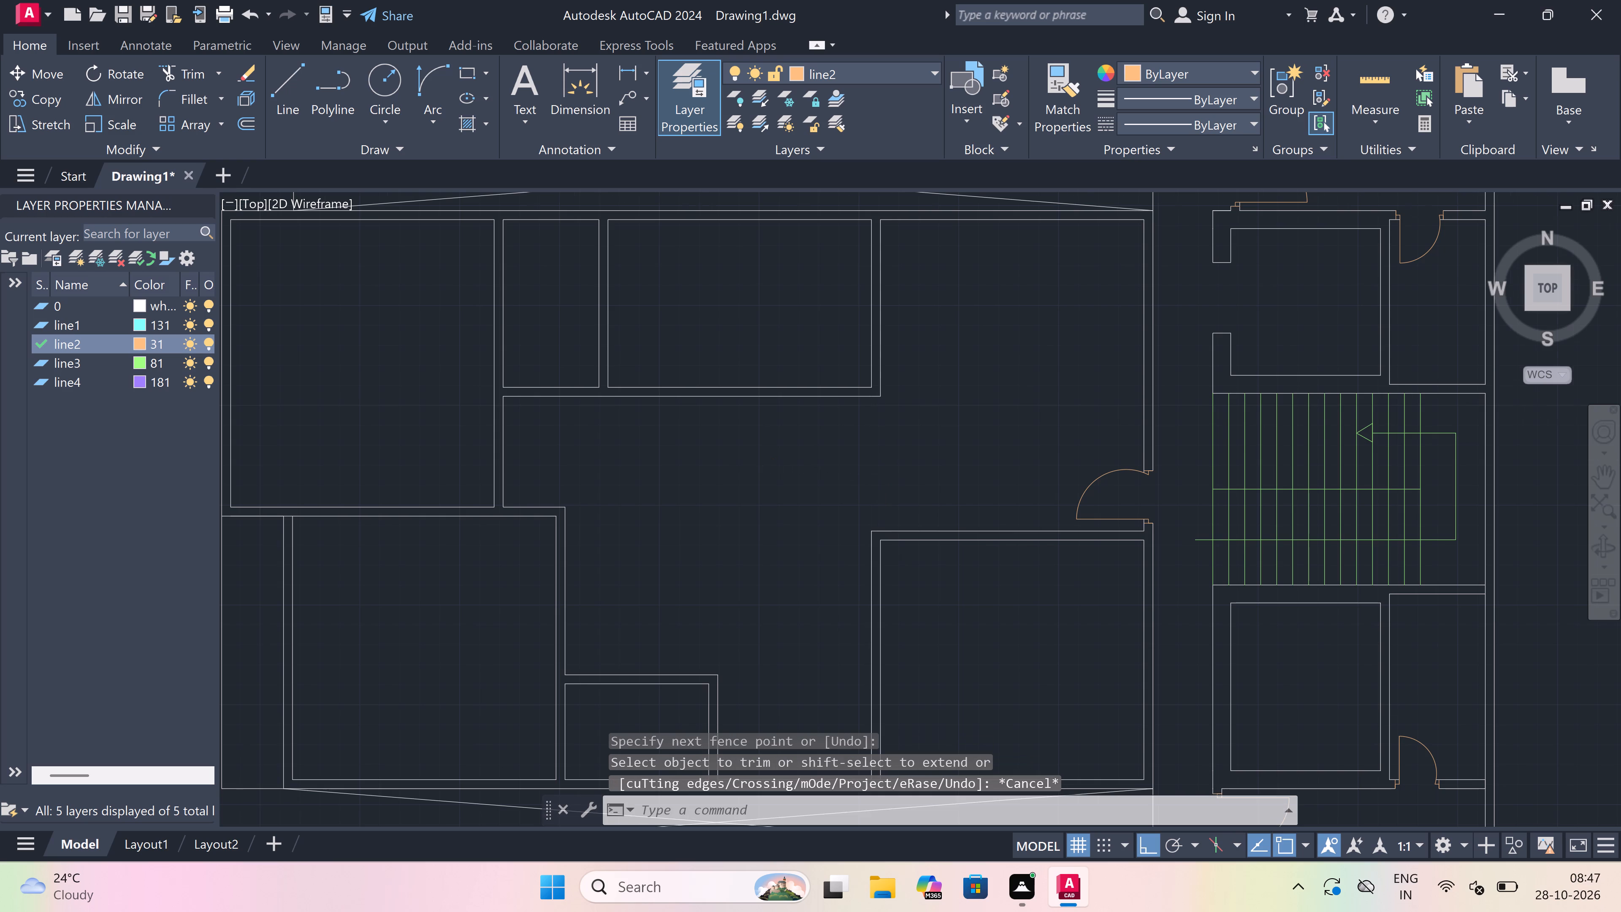
pyautogui.scroll(-2, 766, 469)
pyautogui.scroll(2, 775, 452)
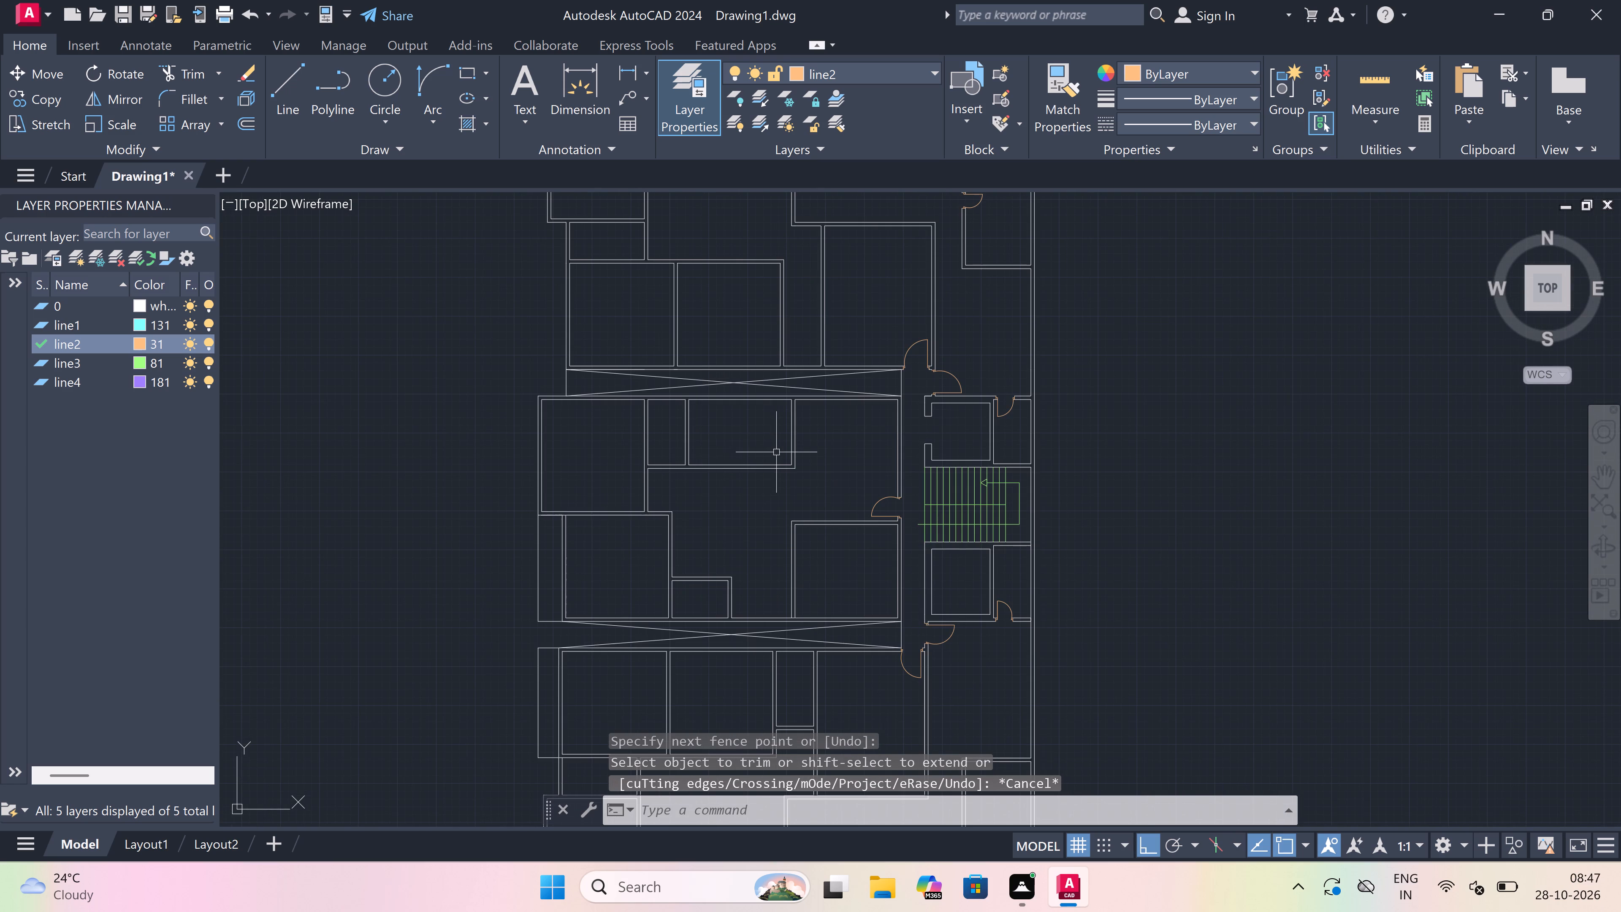
pyautogui.press('l')
pyautogui.press('space')
pyautogui.scroll(1, 733, 399)
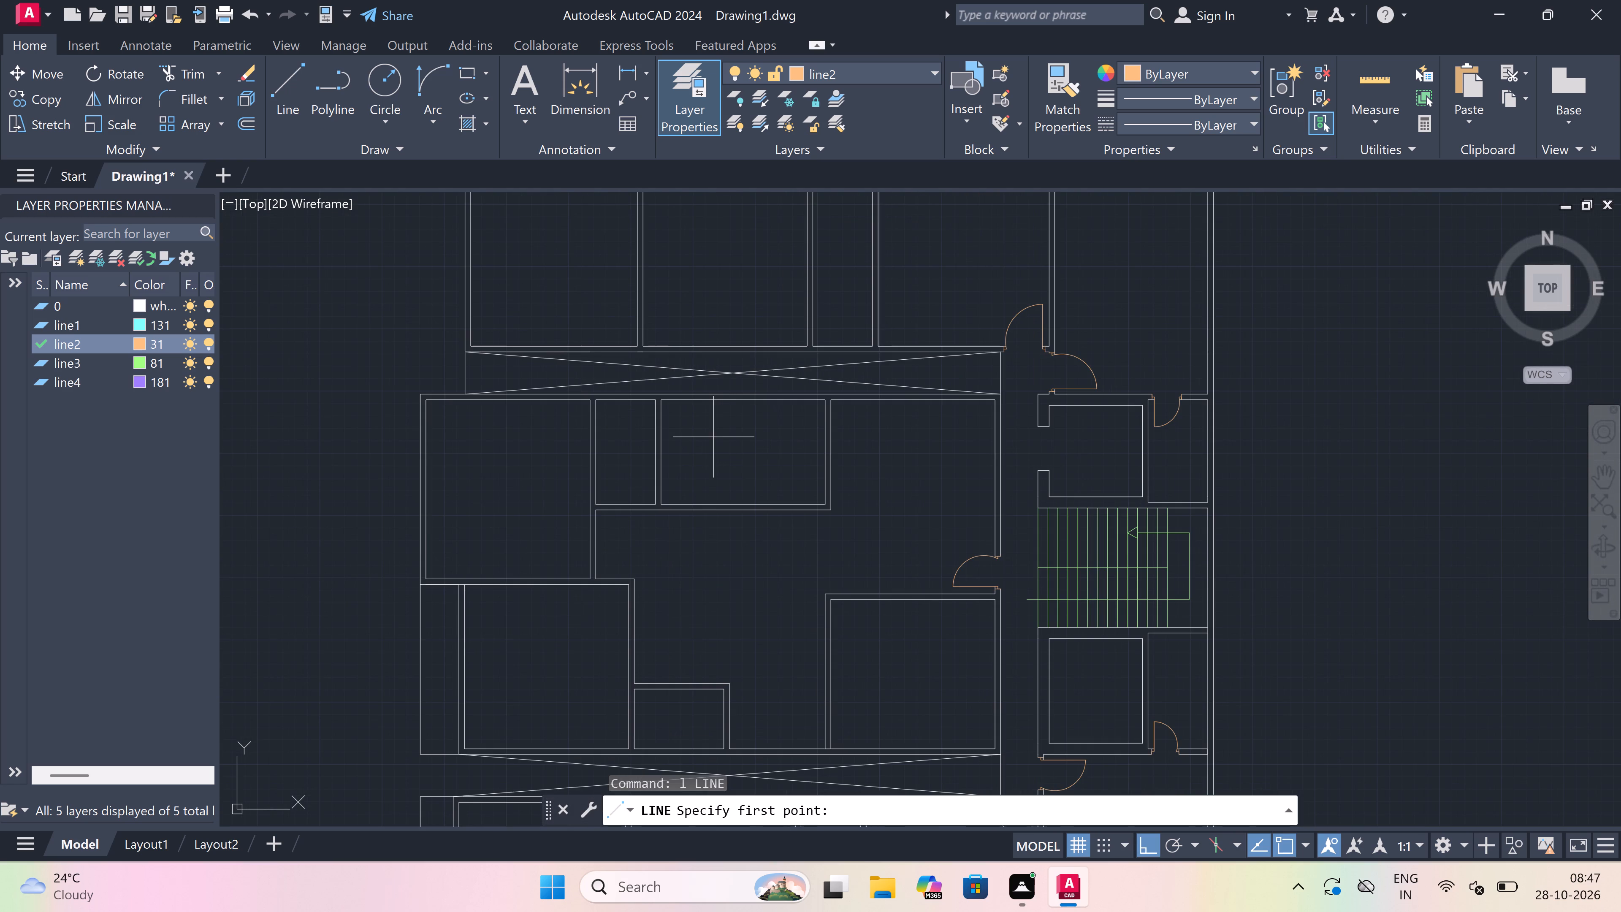
pyautogui.scroll(2, 712, 437)
pyautogui.scroll(2, 591, 629)
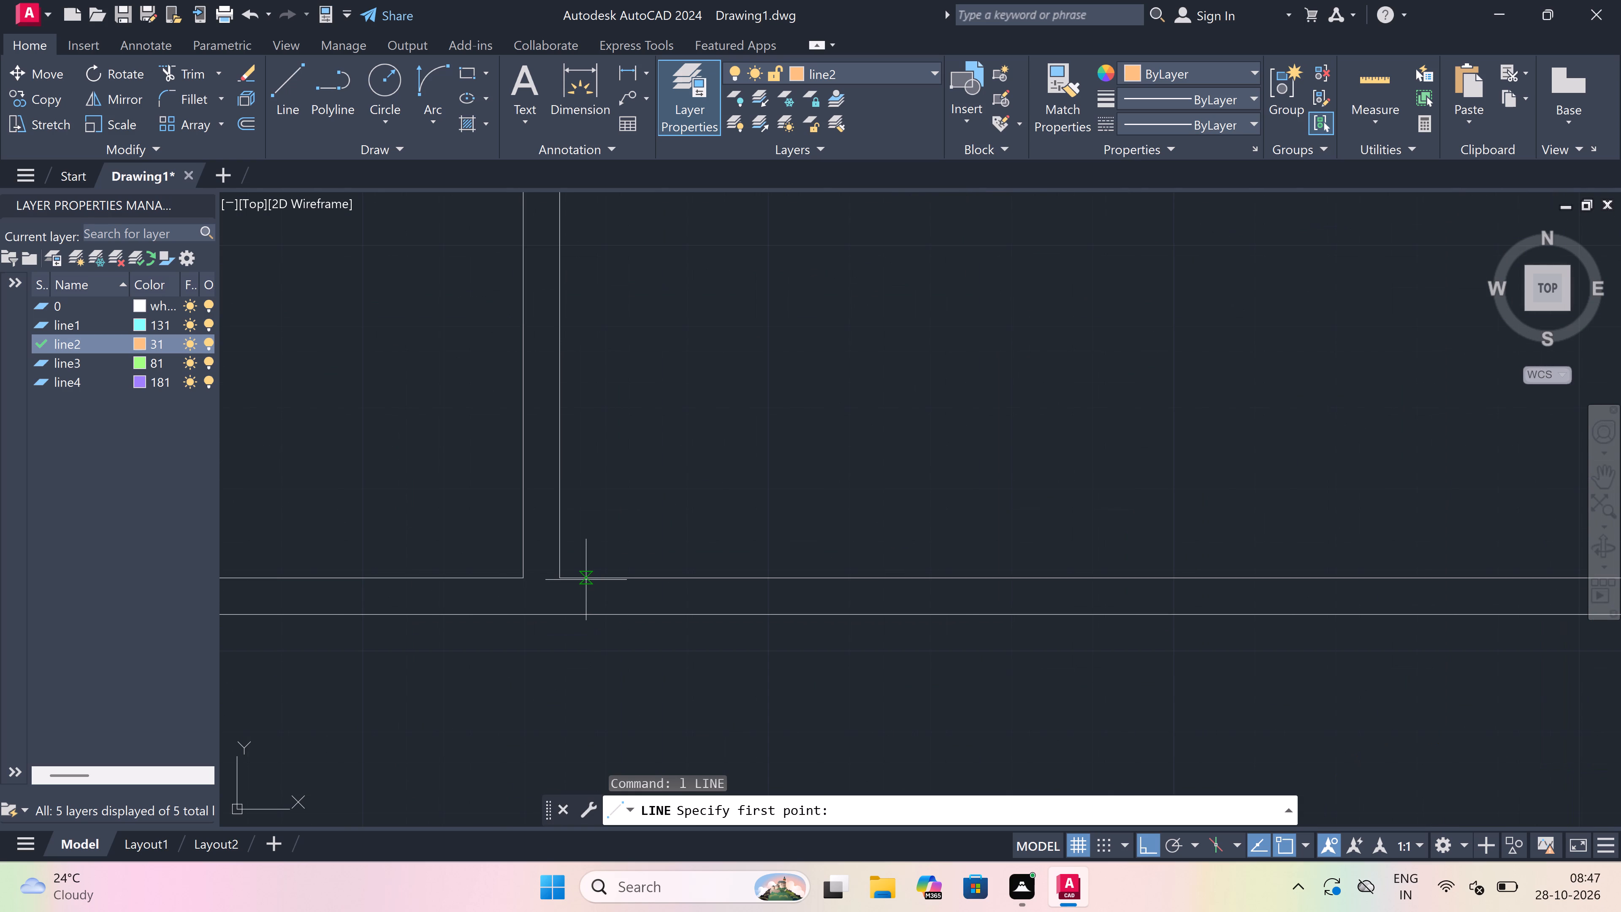
pyautogui.click(585, 580)
pyautogui.click(585, 607)
pyautogui.moveTo(586, 594); pyautogui.dragTo(594, 591)
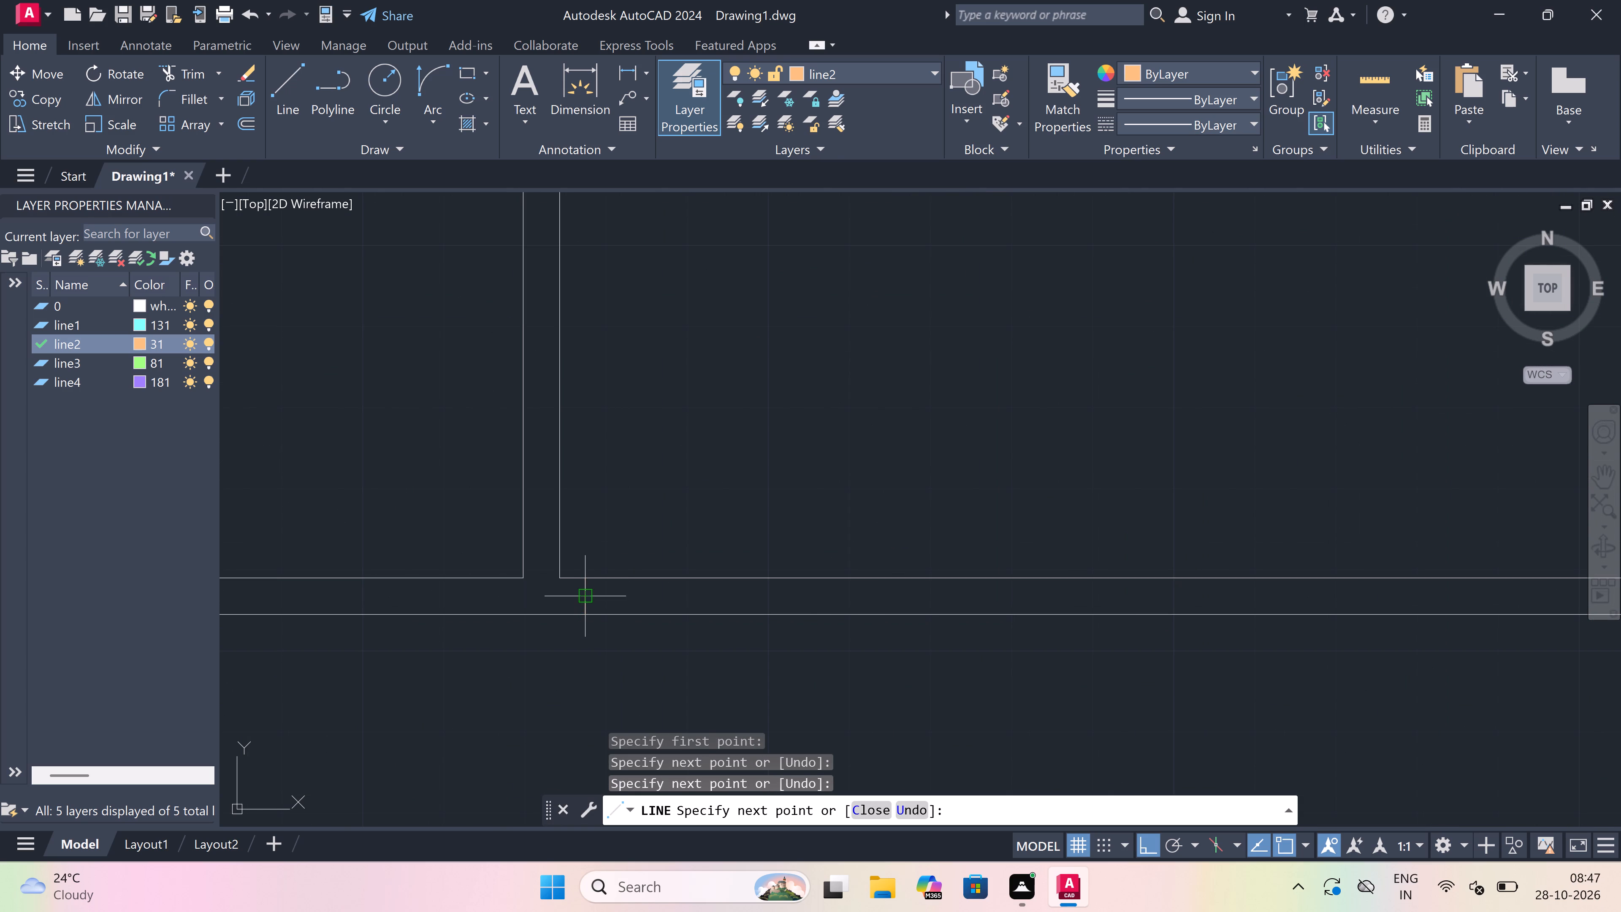
pyautogui.write('2"')
pyautogui.press('space')
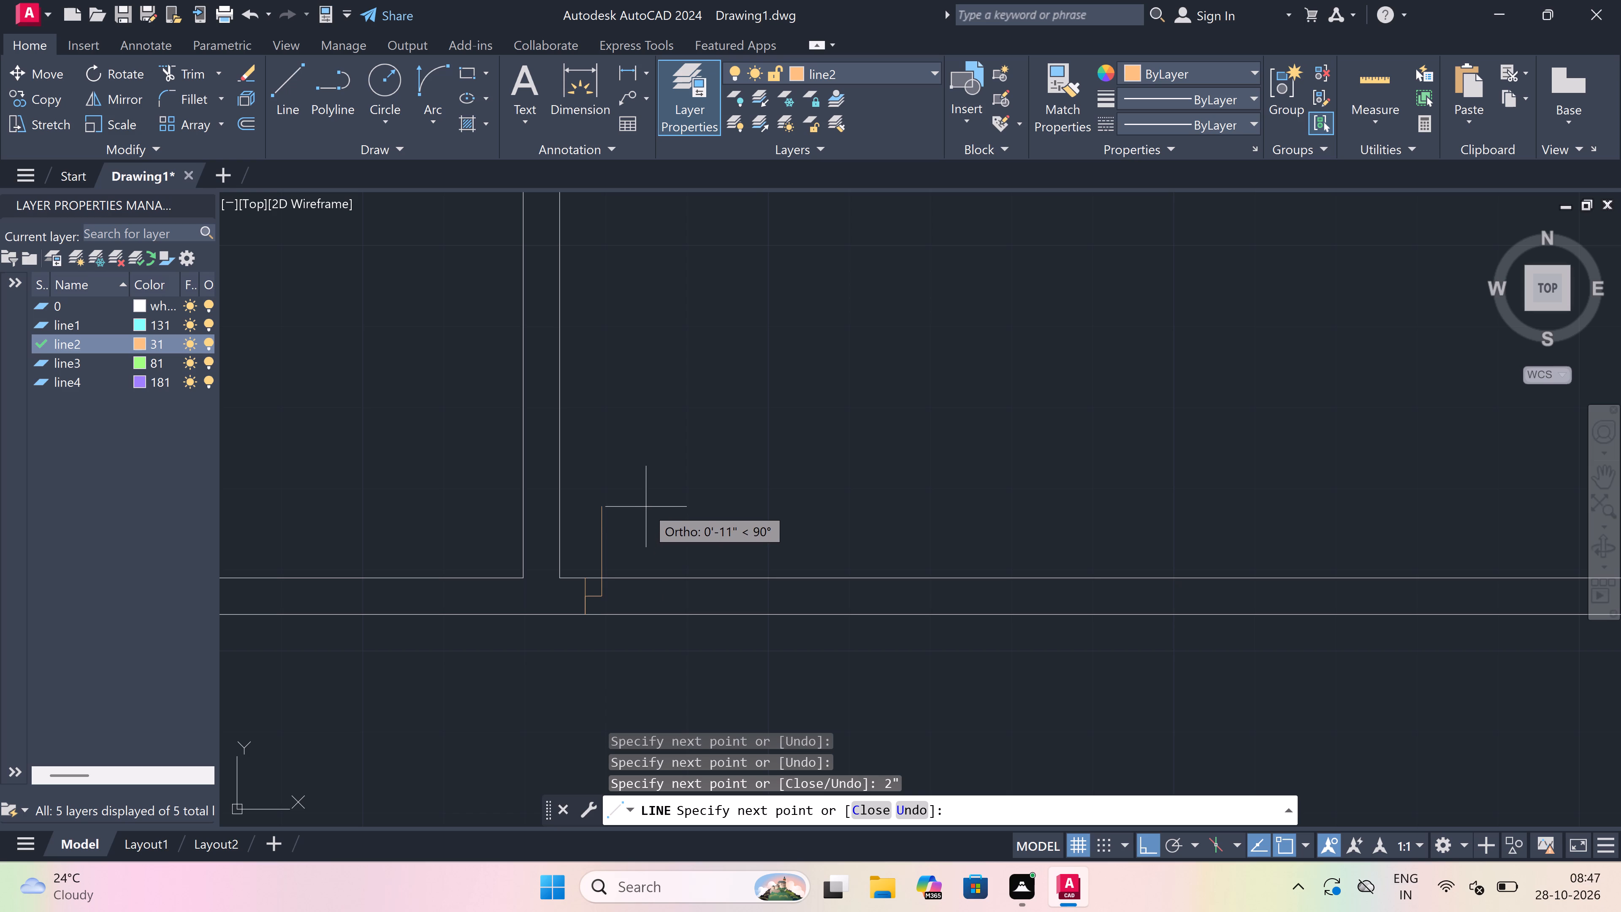
pyautogui.write("2'")
pyautogui.press('space')
pyautogui.press('Escape')
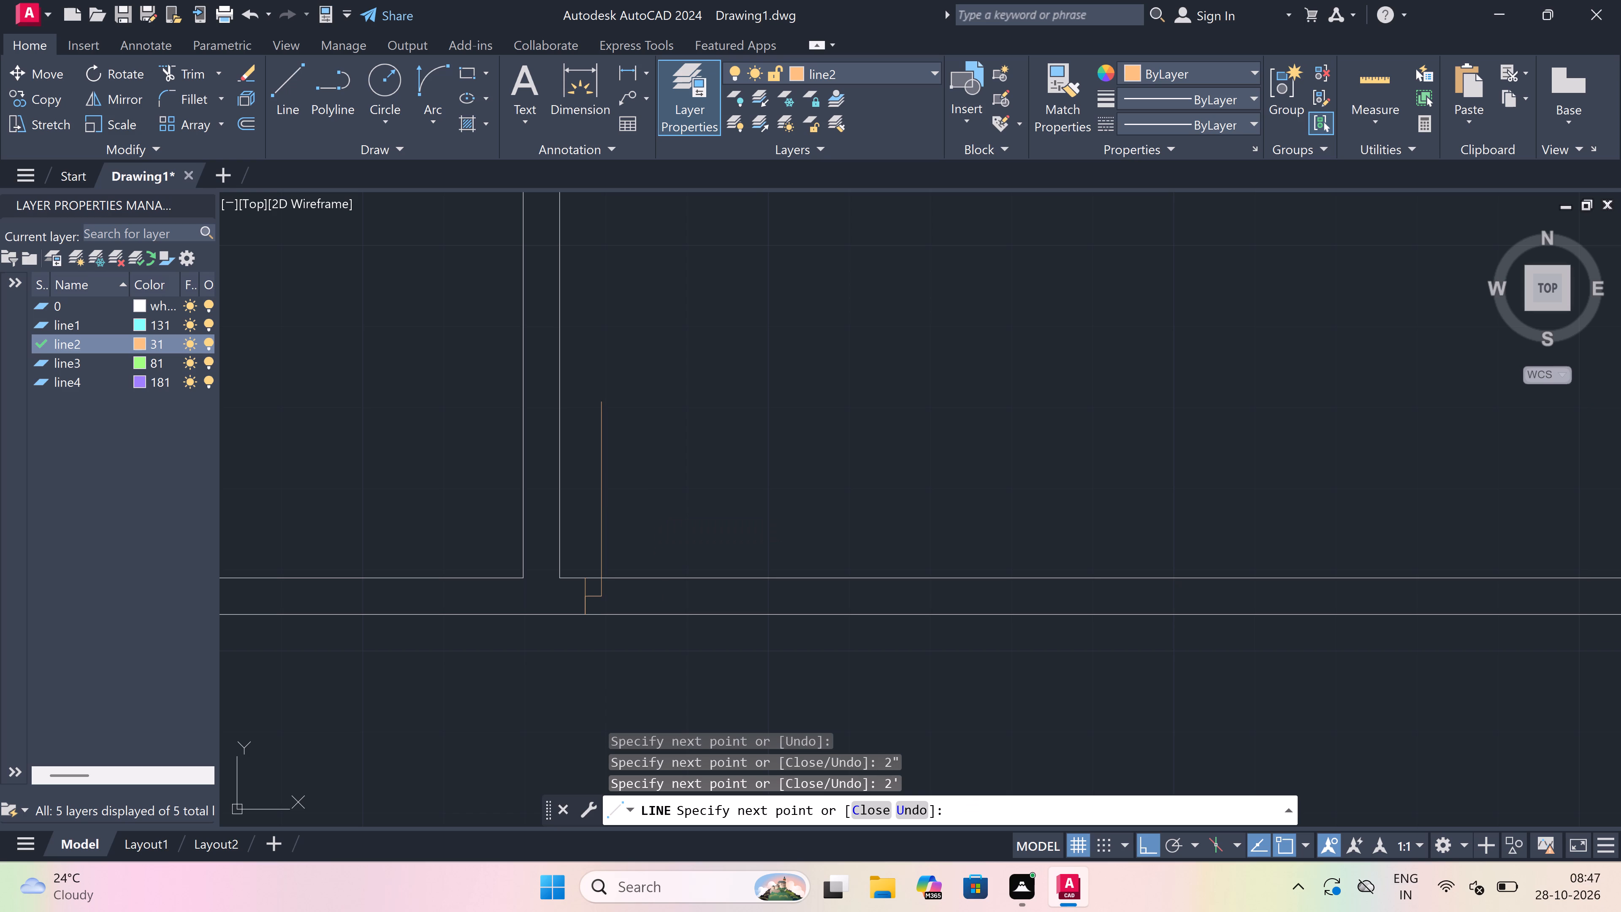
# Draw the east jamb line across the same south wall, with a 2" stub west from its midpoint.
pyautogui.press('space')
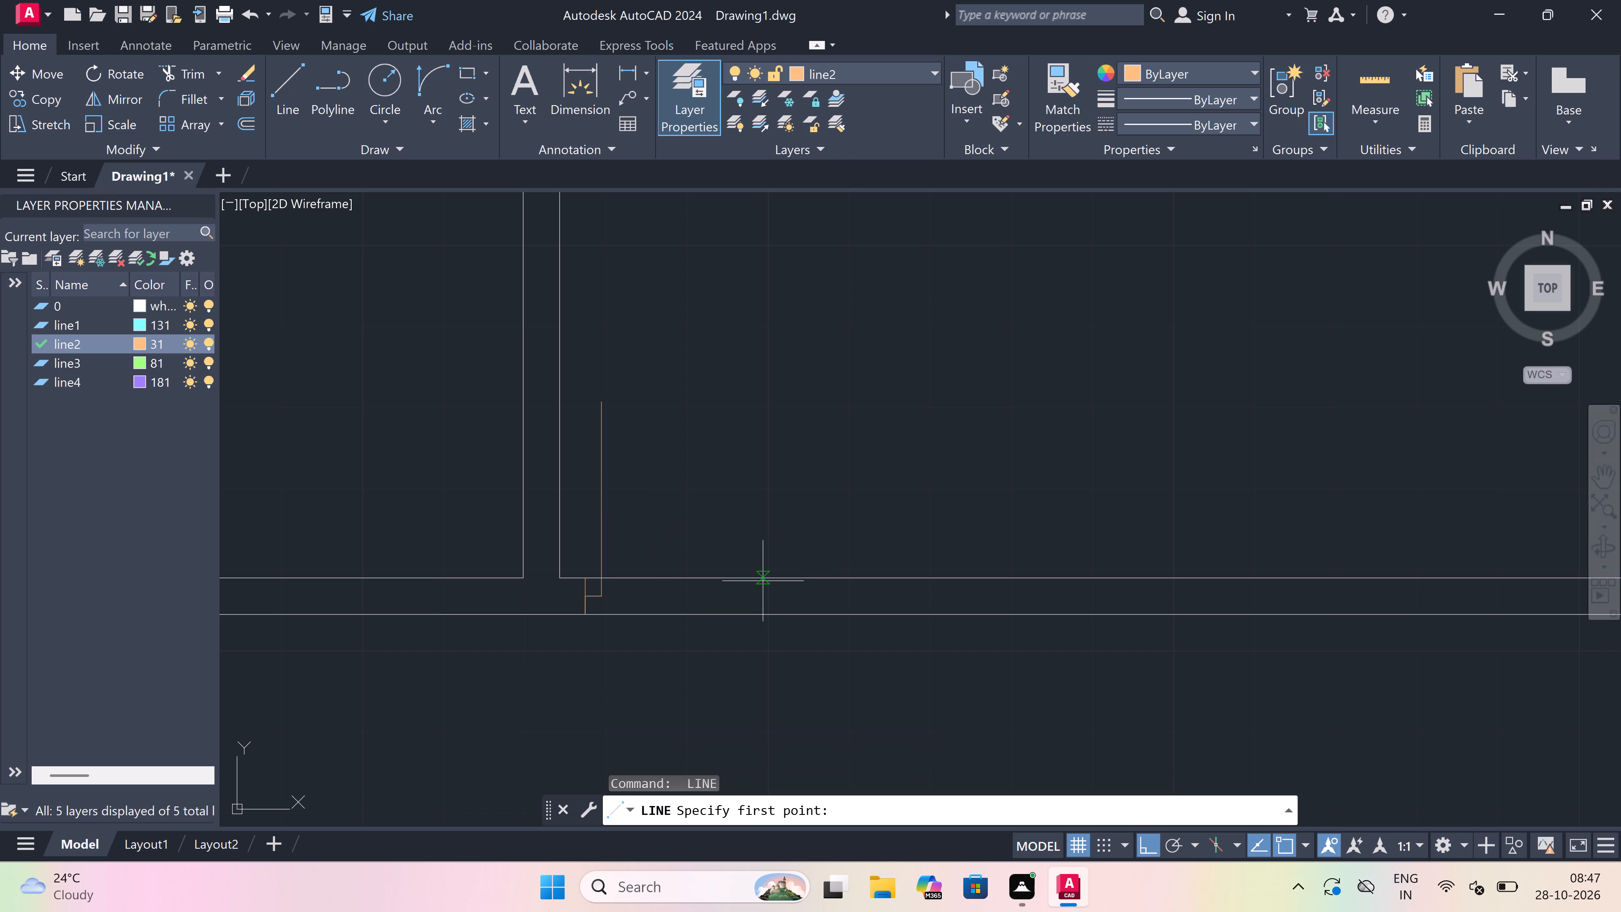
pyautogui.click(764, 581)
pyautogui.click(758, 610)
pyautogui.click(757, 594)
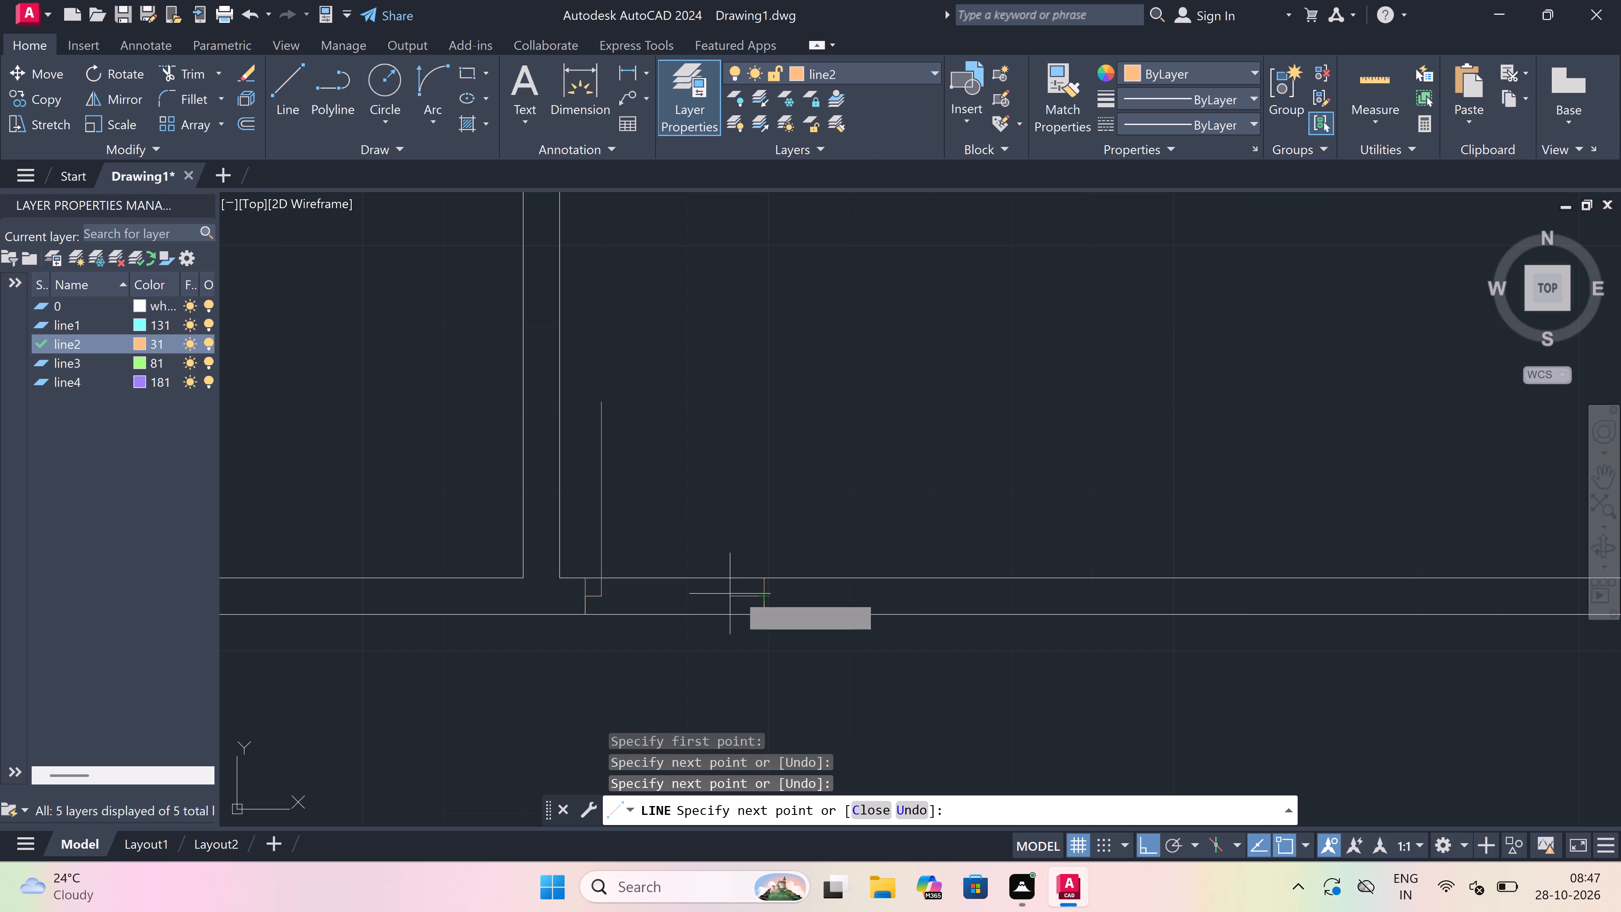
pyautogui.write('2"')
pyautogui.press('space')
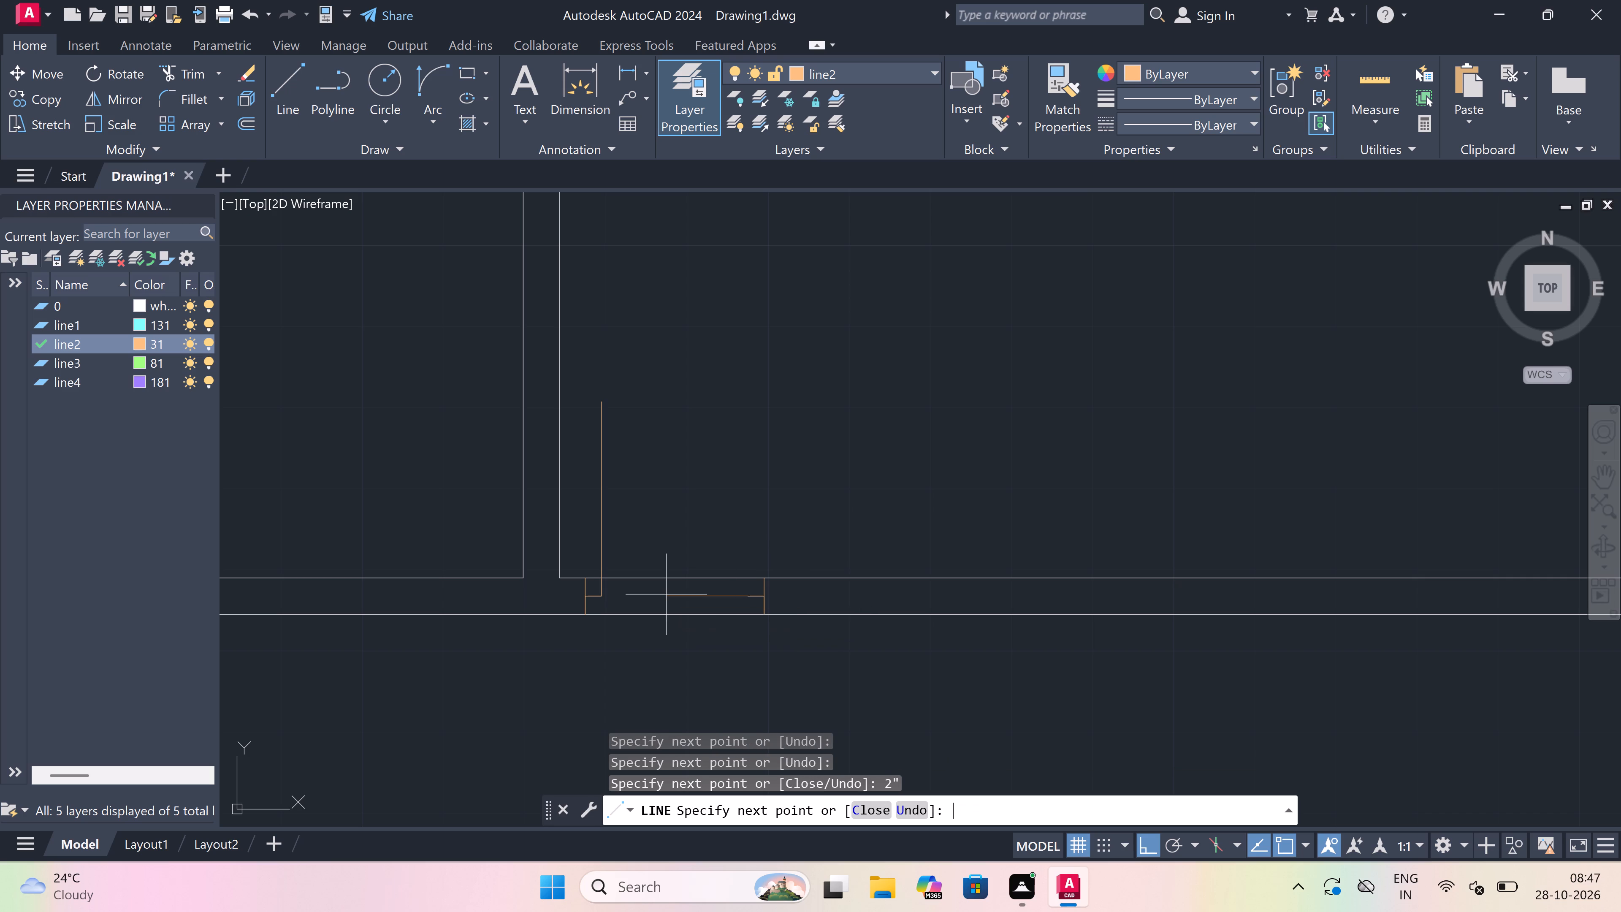
pyautogui.press('Escape')
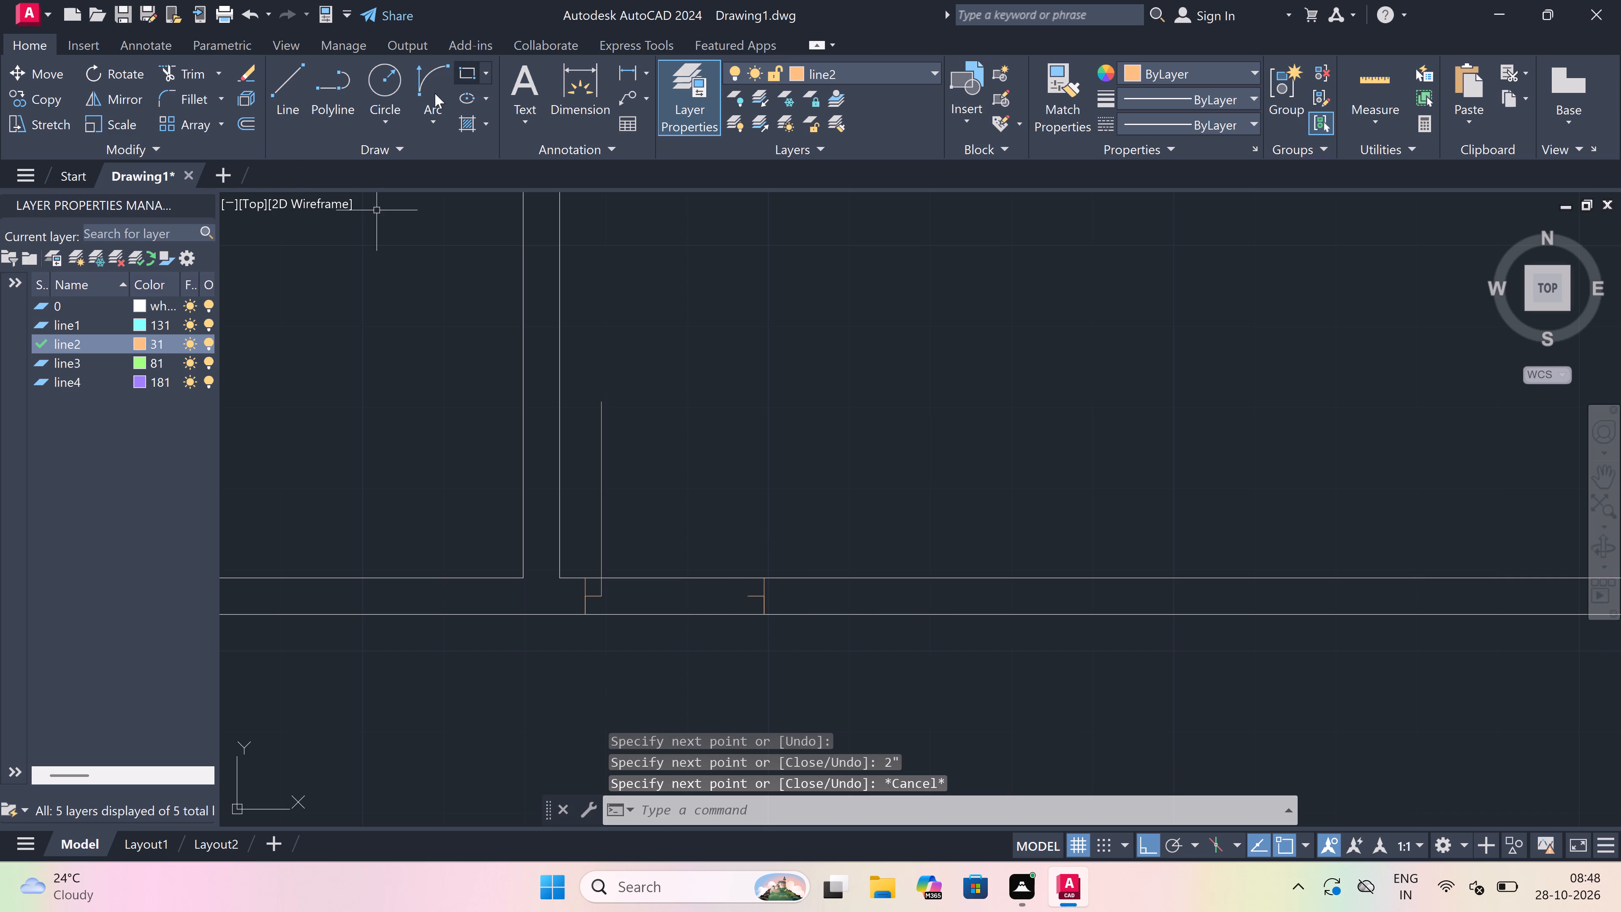
# Draw the door's swing arc from the north end of the 2' leaf to the end of the east jamb's stub.
pyautogui.click(433, 82)
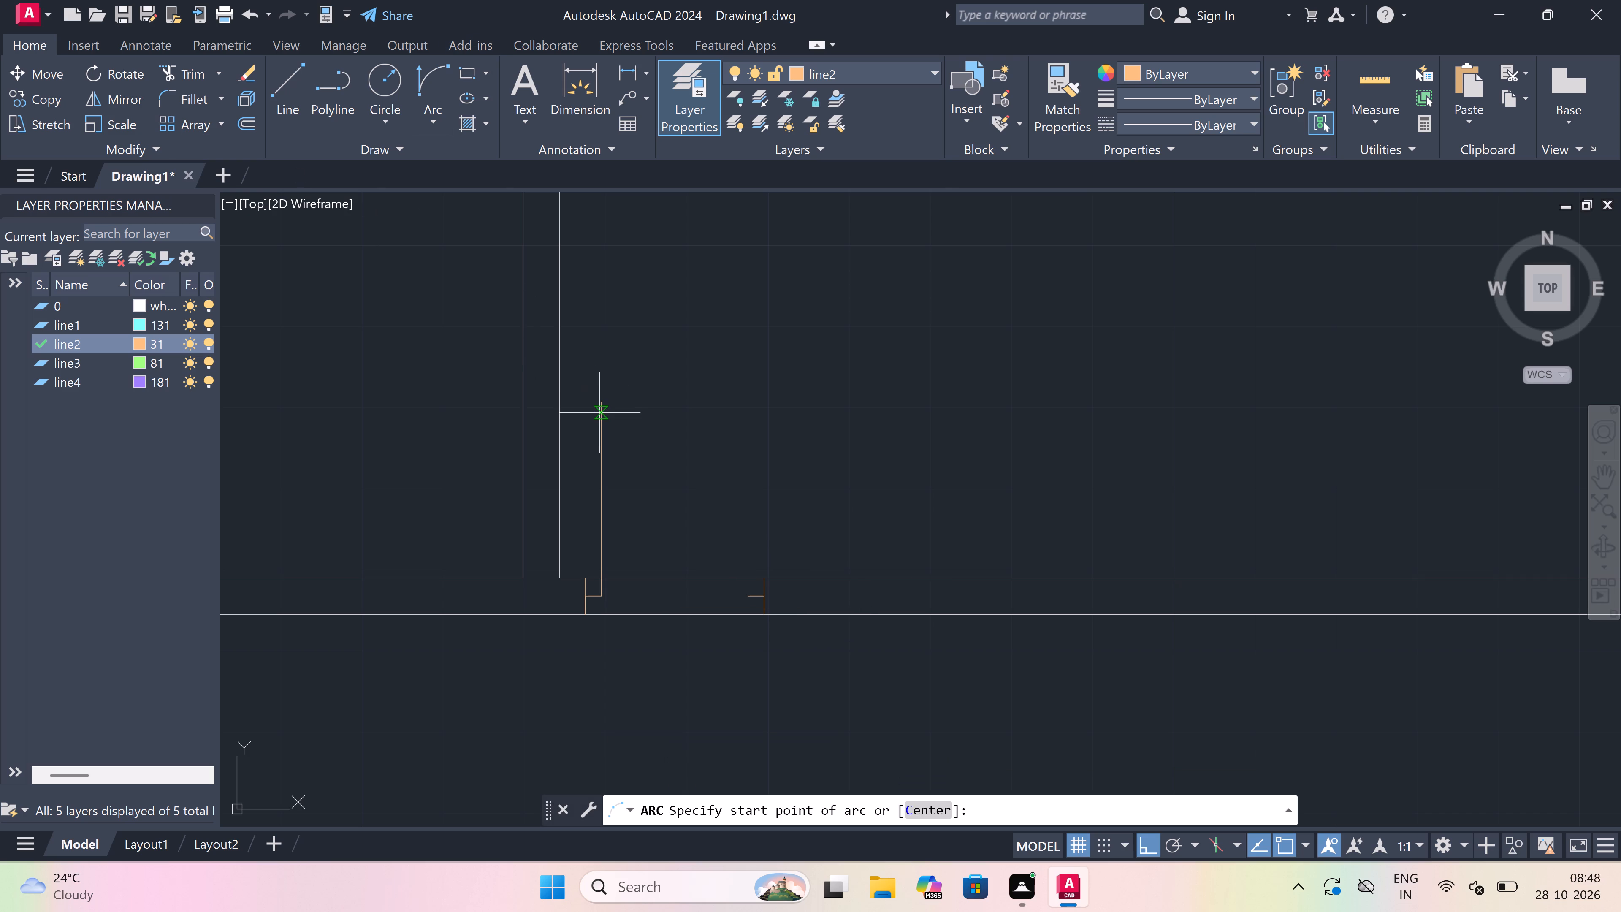
pyautogui.click(601, 399)
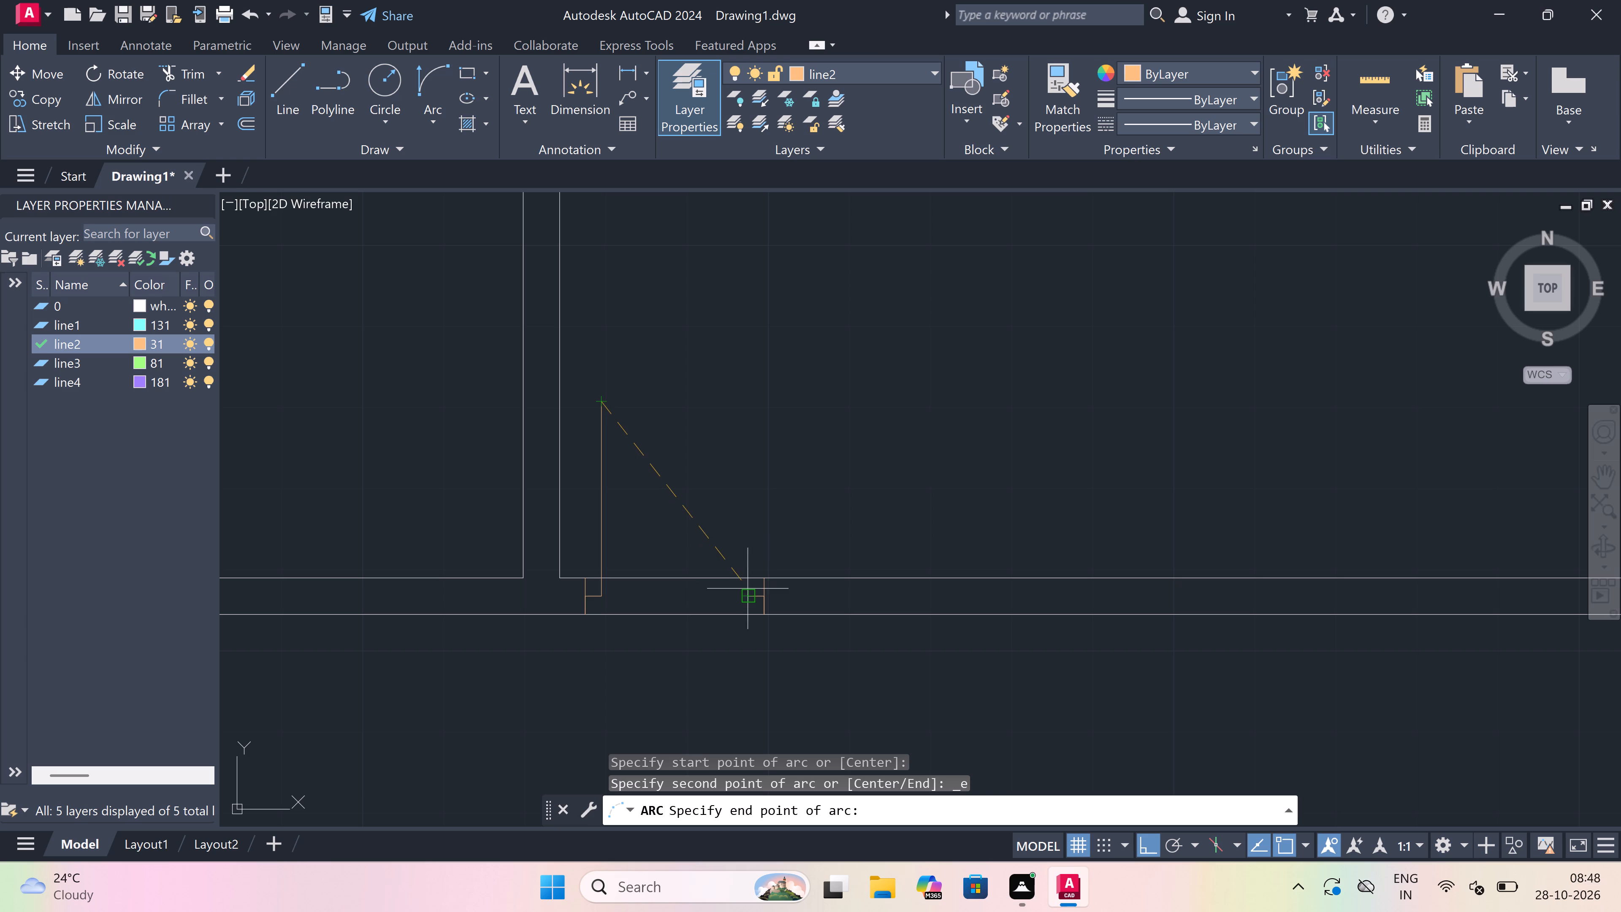
pyautogui.moveTo(751, 593); pyautogui.dragTo(751, 580)
pyautogui.click(776, 456)
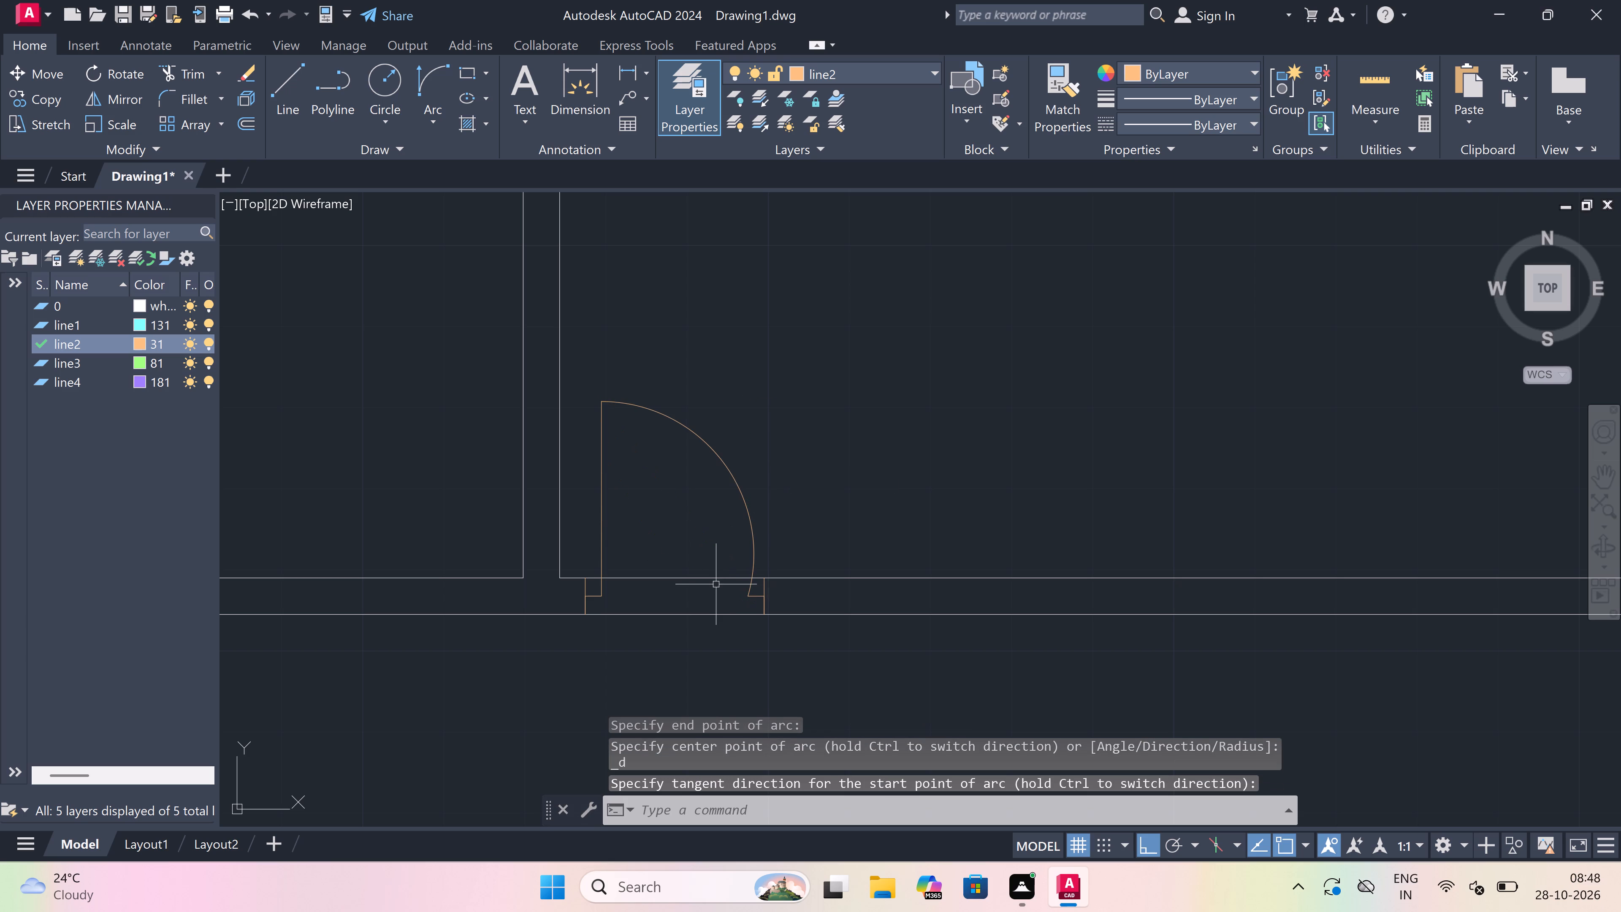
# Trim both lines of the room's south wall between the west and east jambs to open the doorway.
pyautogui.press('t')
pyautogui.press('r')
pyautogui.press('space')
pyautogui.click(670, 562)
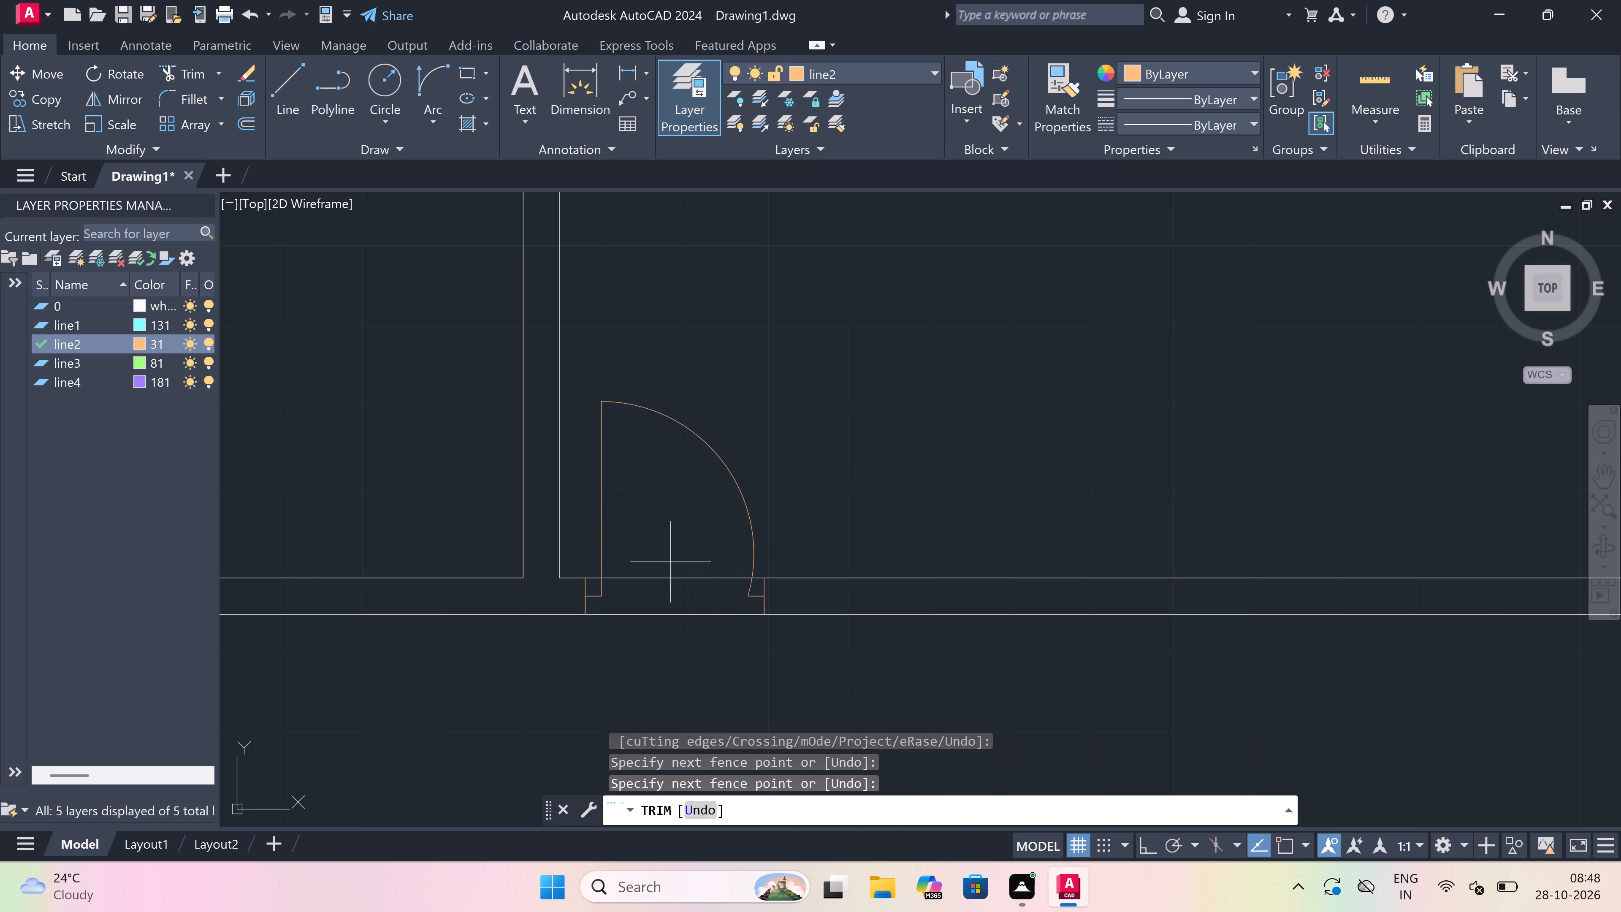
pyautogui.click(680, 638)
pyautogui.press('Escape')
# Draw the south jamb across the west room's east wall near its southeast corner, with a 2" stub north from its midpoint and a 3' leaf west.
pyautogui.scroll(-2, 740, 496)
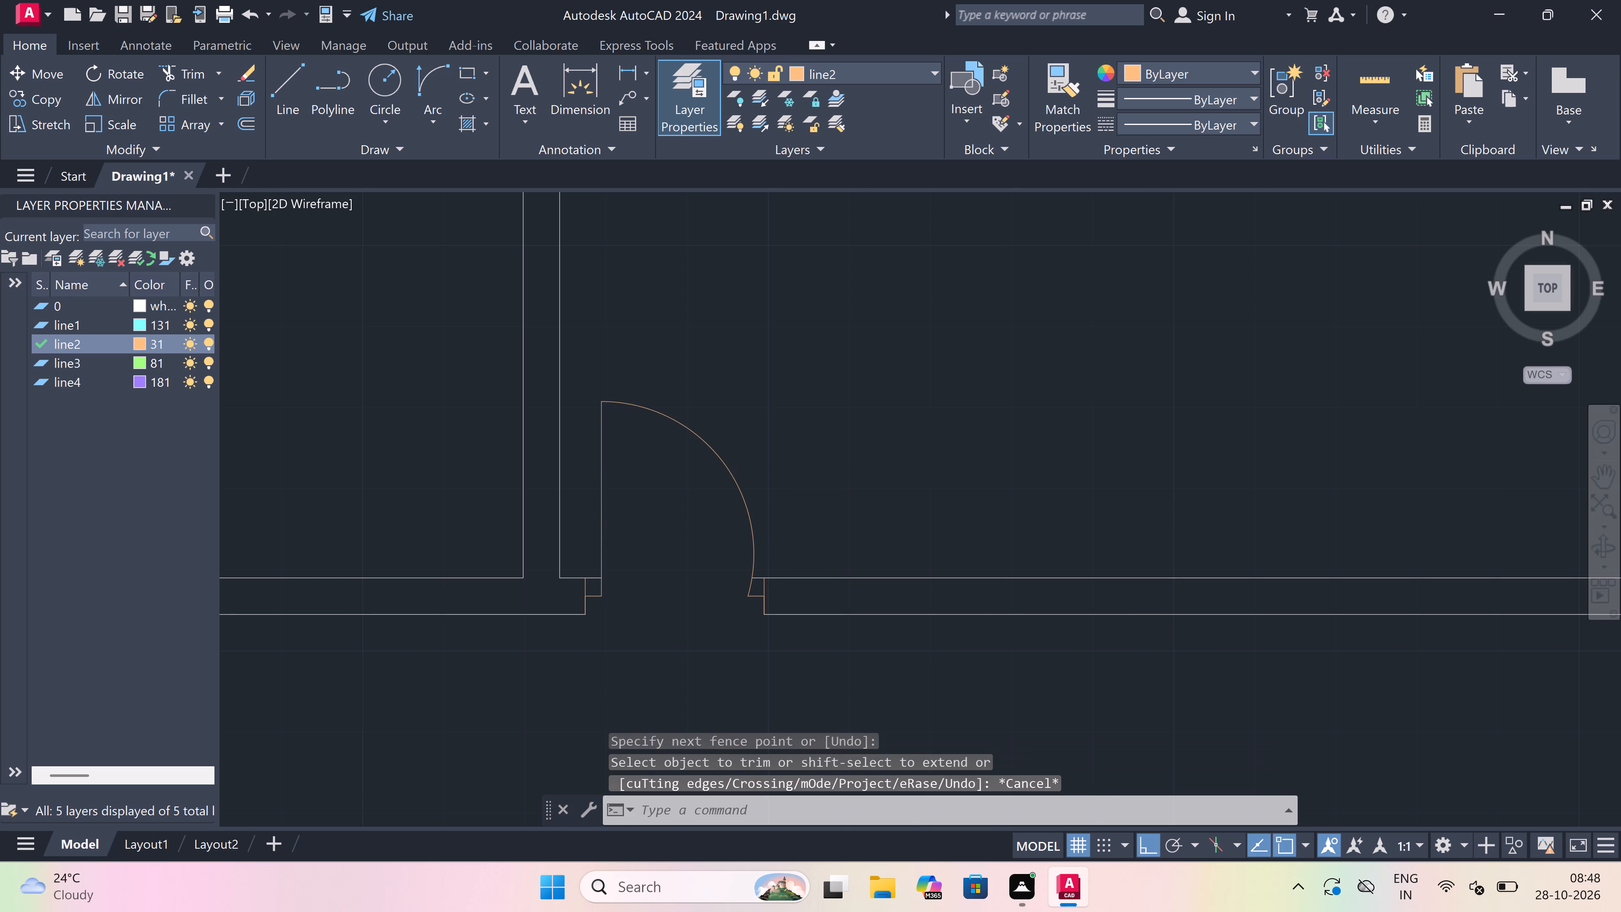
pyautogui.scroll(-2, 740, 496)
pyautogui.scroll(2, 660, 518)
pyautogui.press('l')
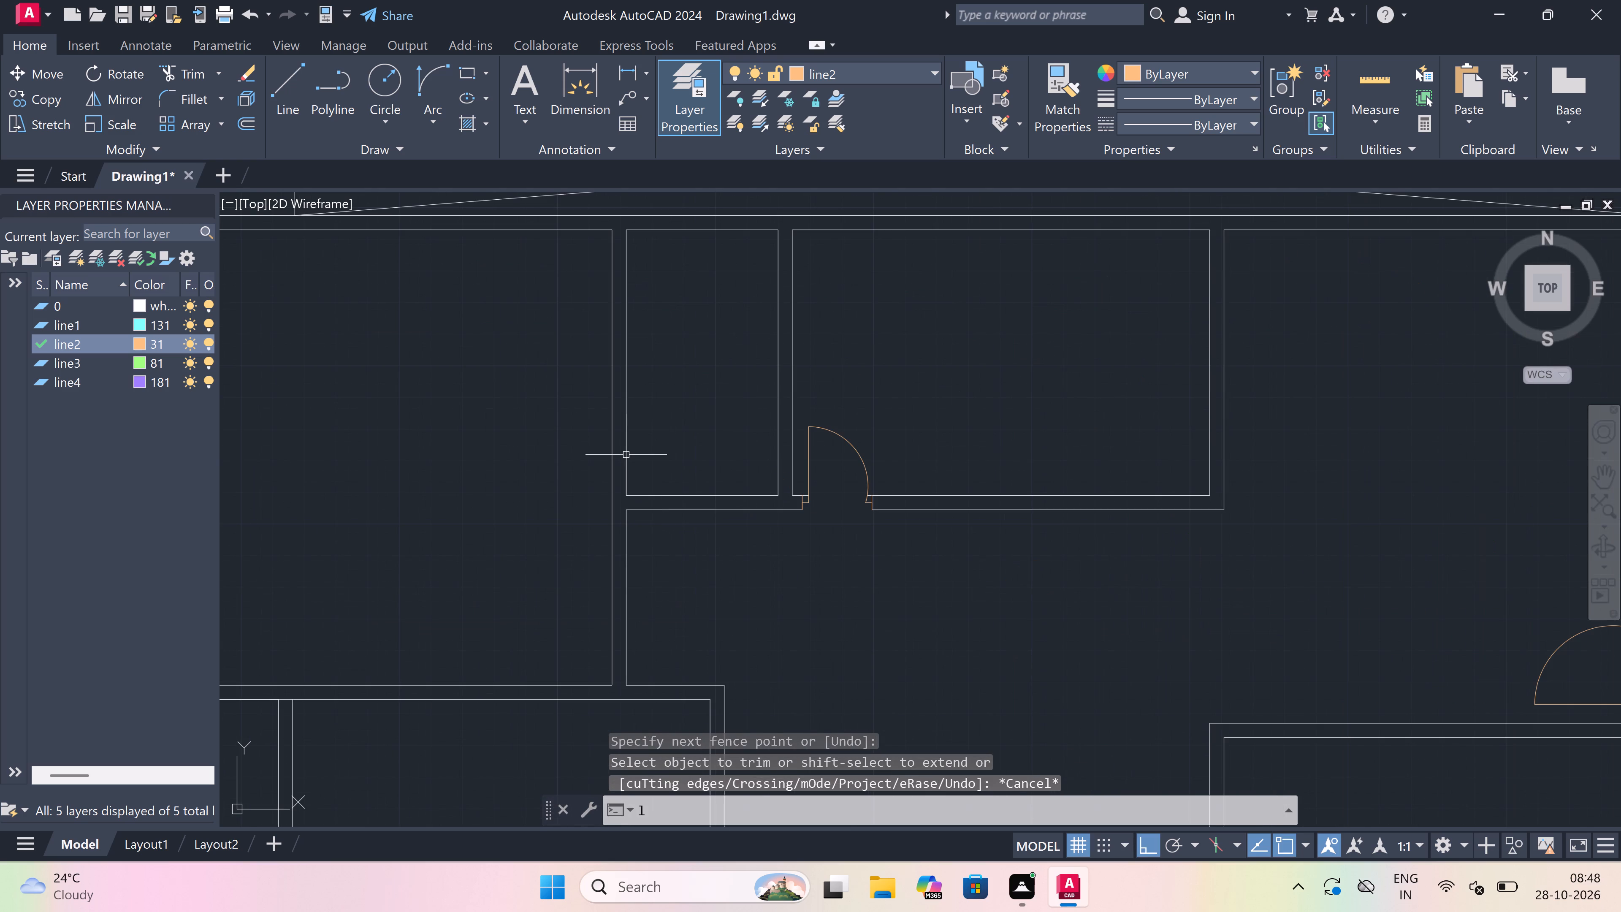
pyautogui.press('space')
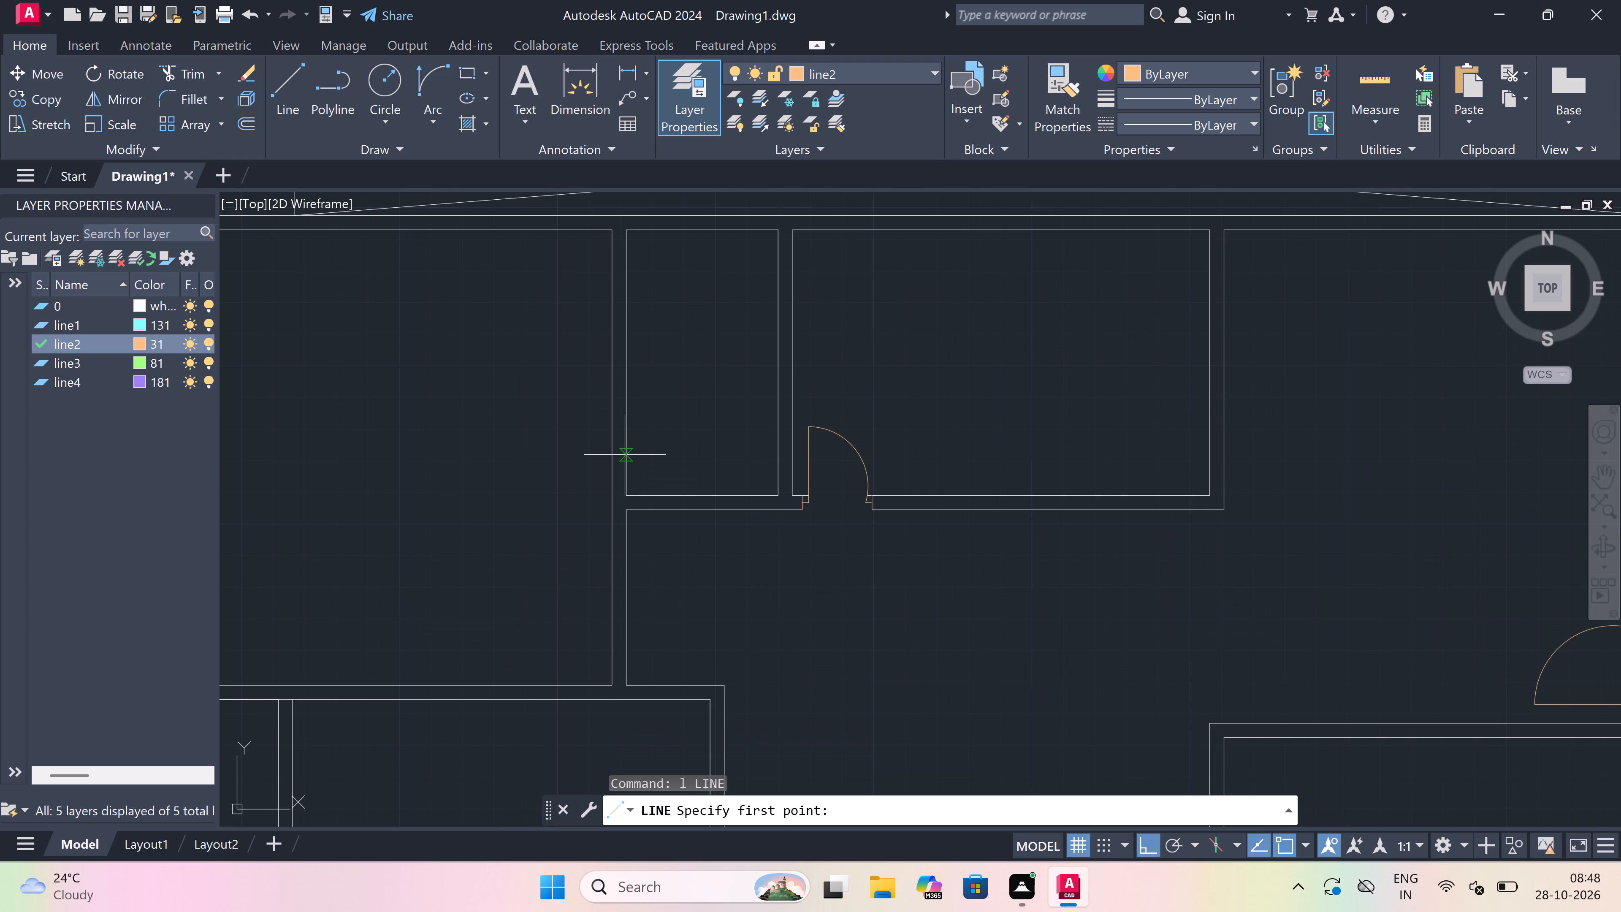
pyautogui.scroll(2, 614, 438)
pyautogui.scroll(-3, 602, 499)
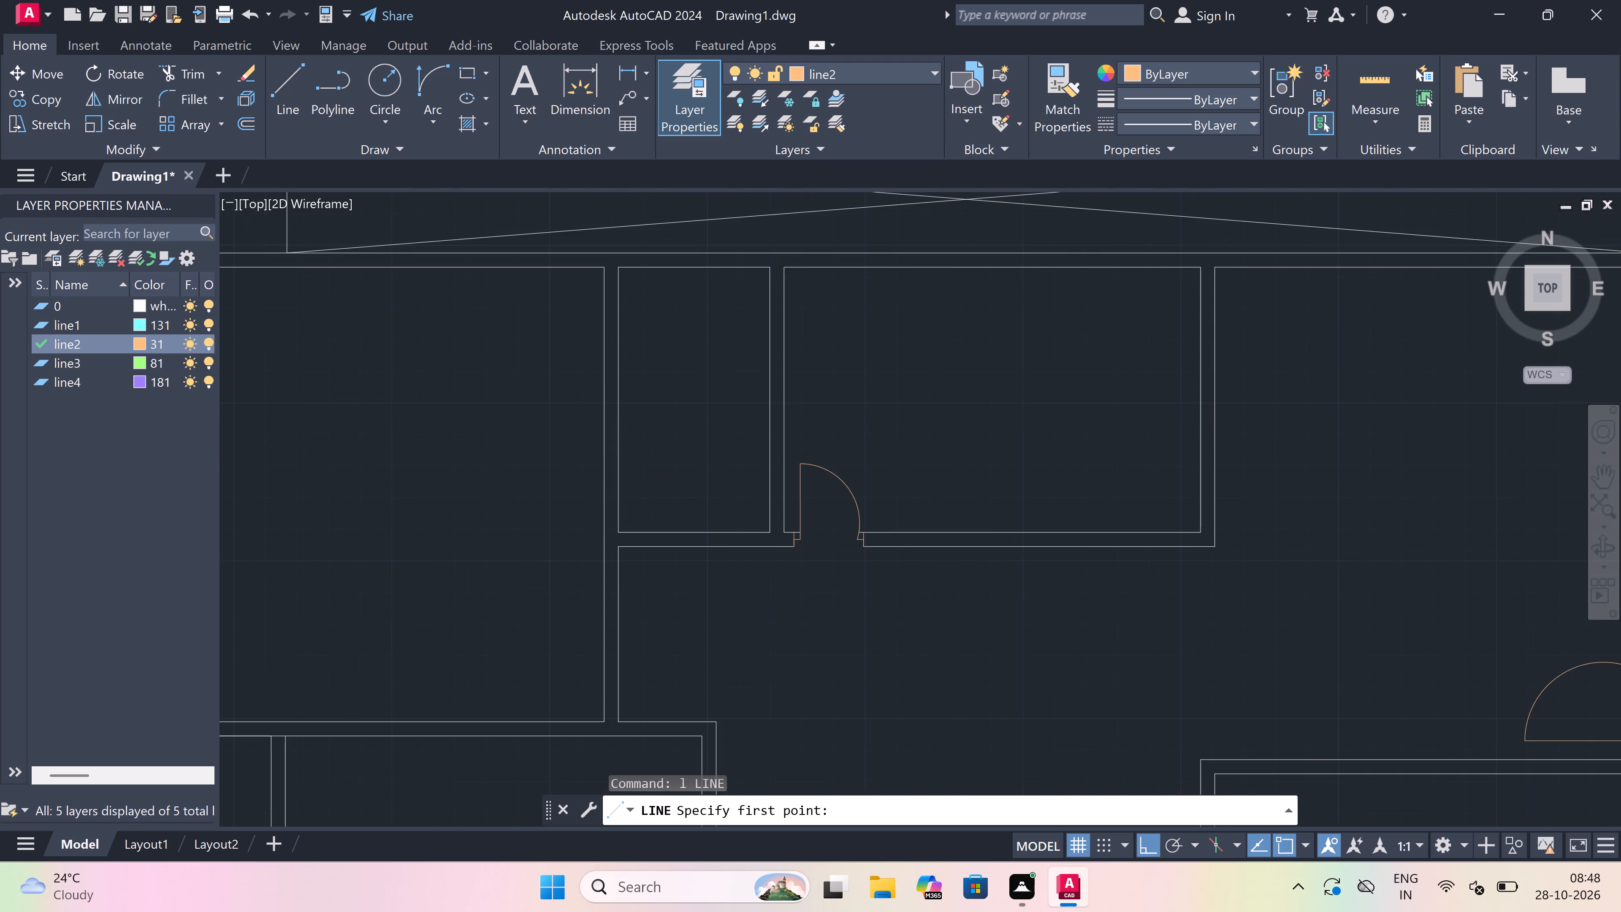
pyautogui.scroll(-1, 602, 497)
pyautogui.scroll(2, 588, 551)
pyautogui.scroll(1, 610, 605)
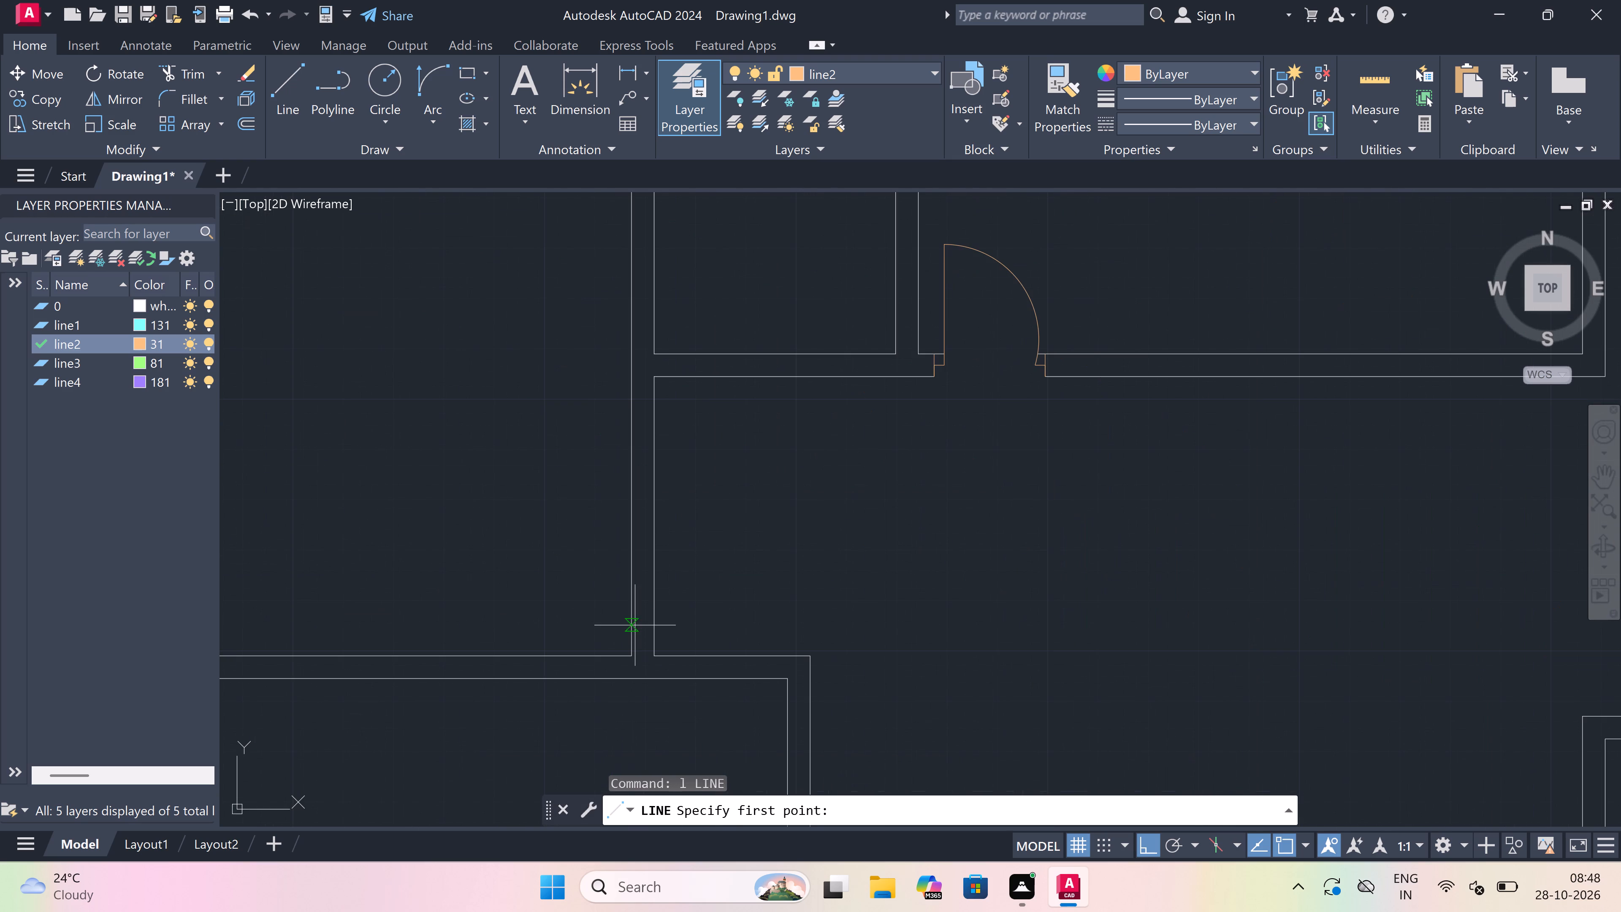
pyautogui.click(629, 632)
pyautogui.scroll(2, 652, 641)
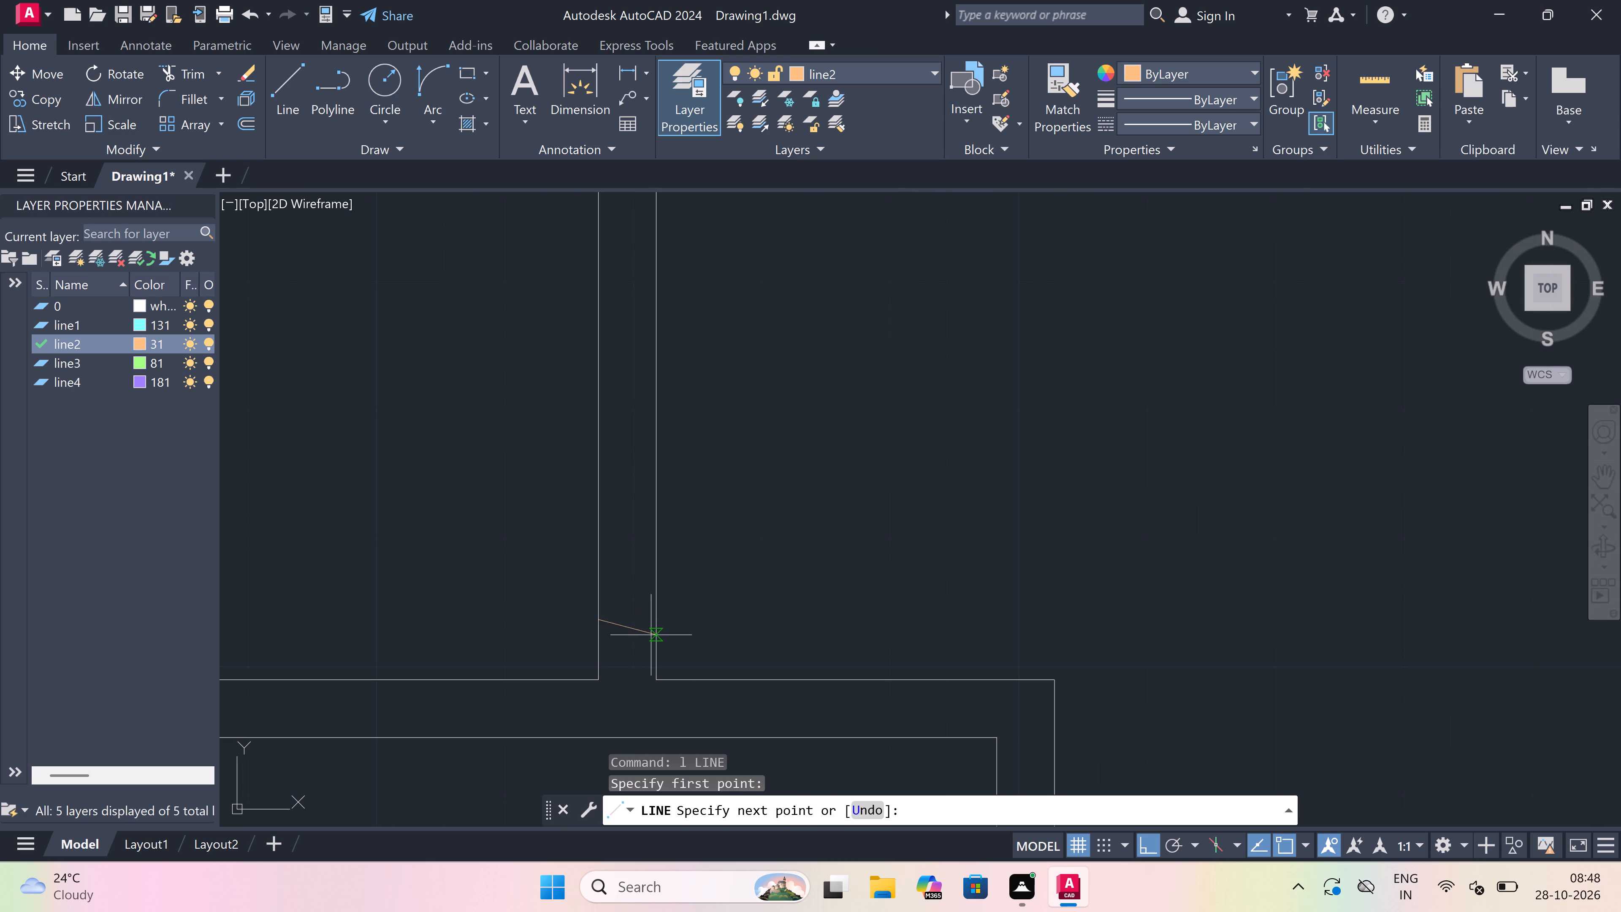
pyautogui.click(647, 621)
pyautogui.moveTo(626, 615); pyautogui.dragTo(626, 609)
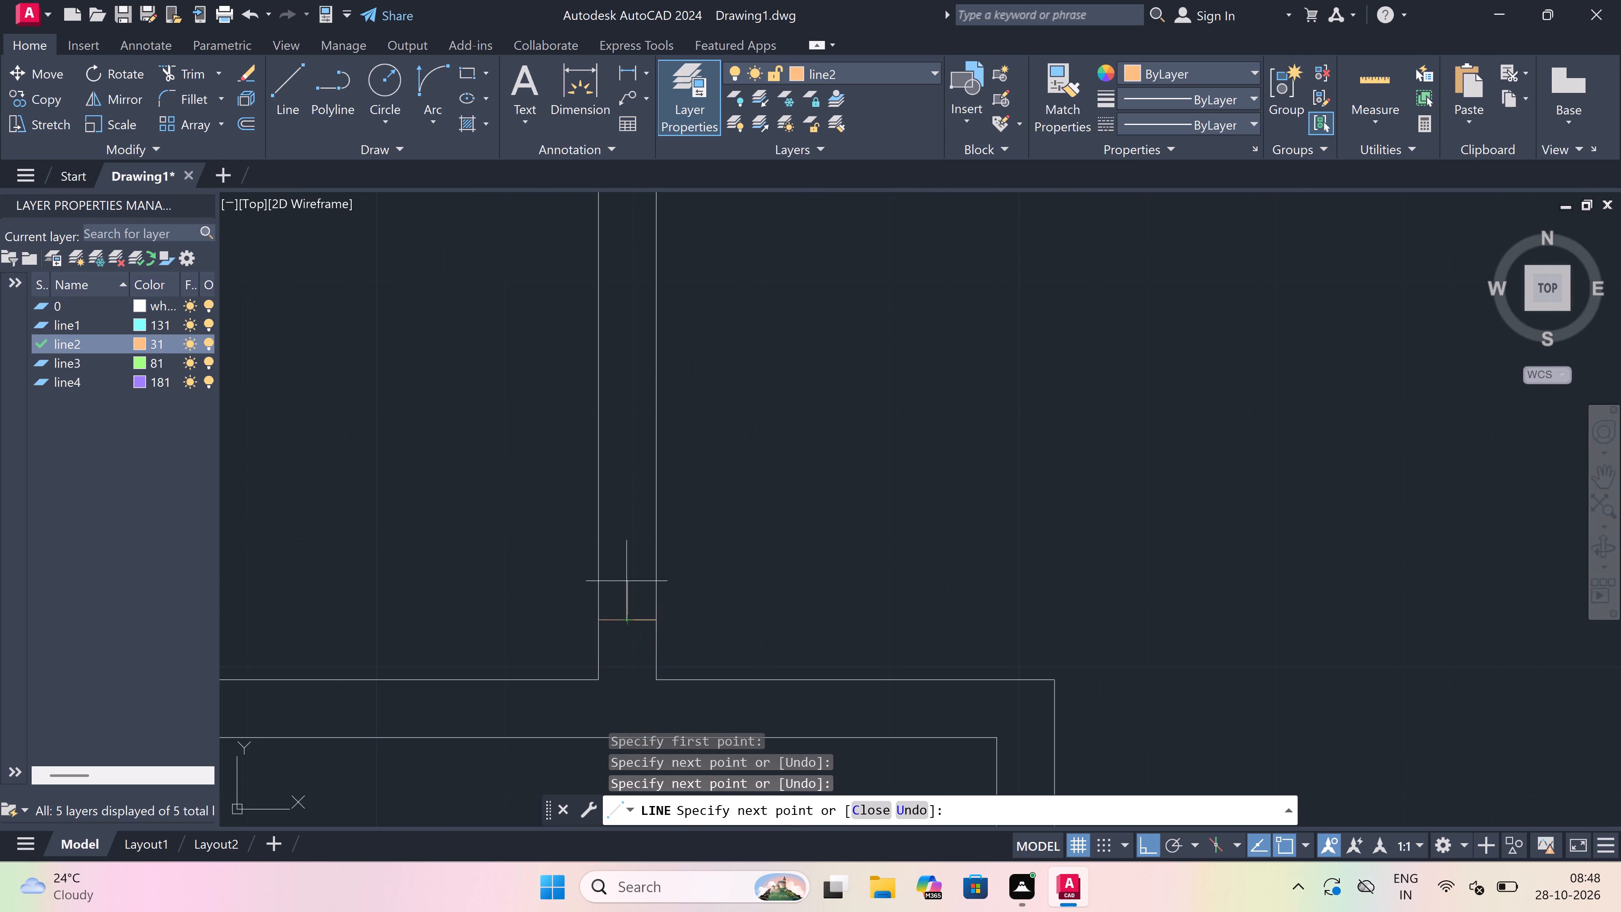
pyautogui.write('2"')
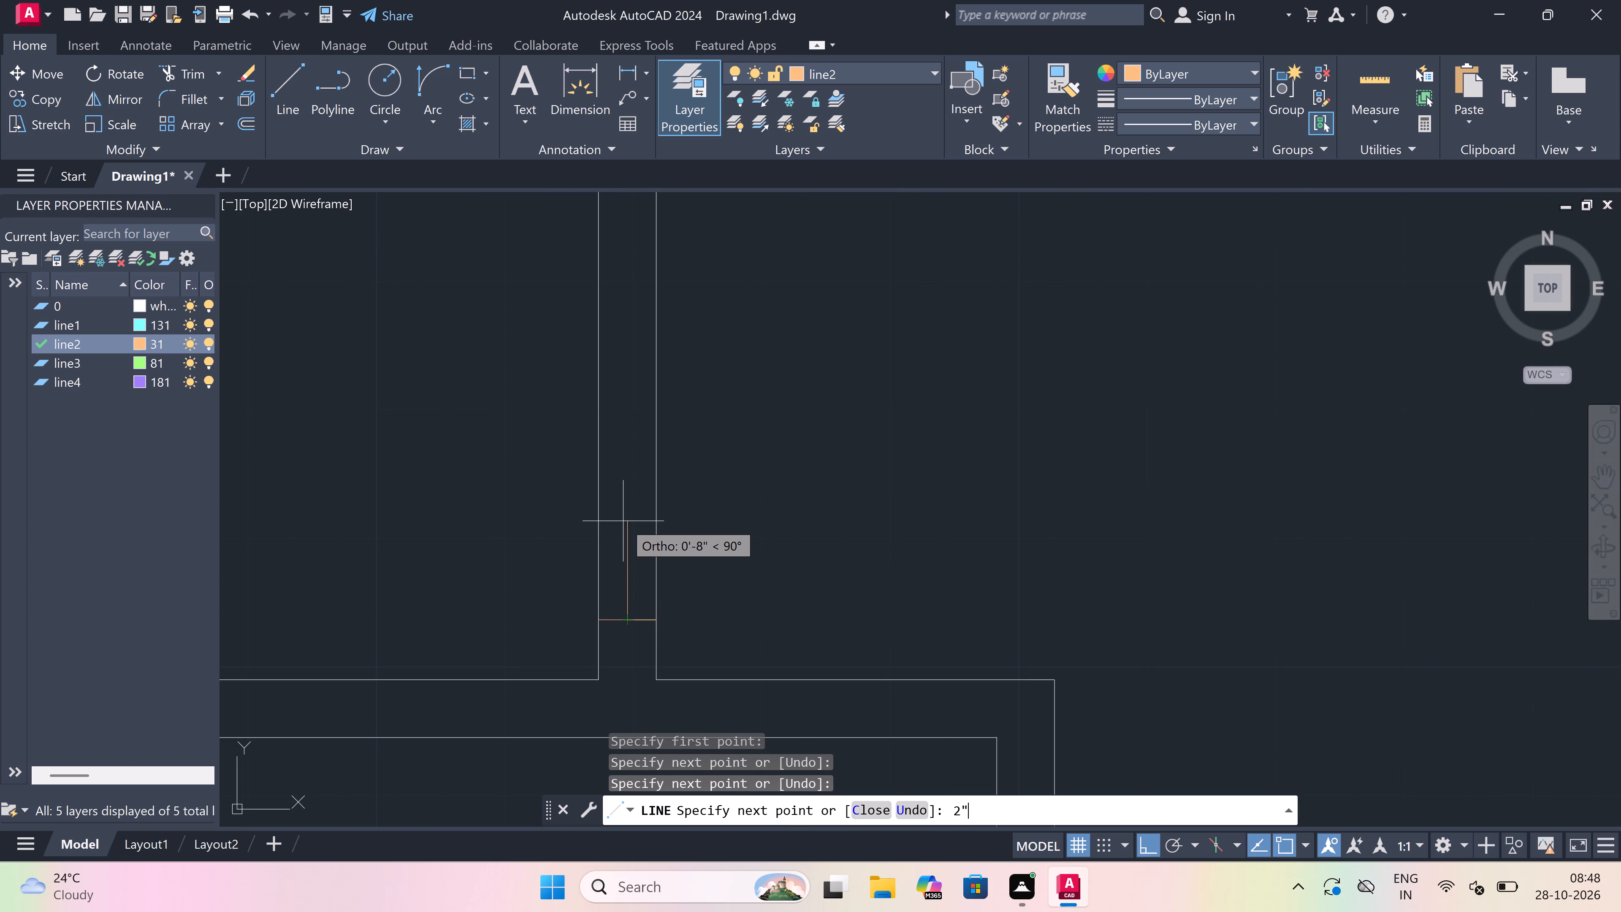
pyautogui.press('space')
pyautogui.scroll(-1, 622, 516)
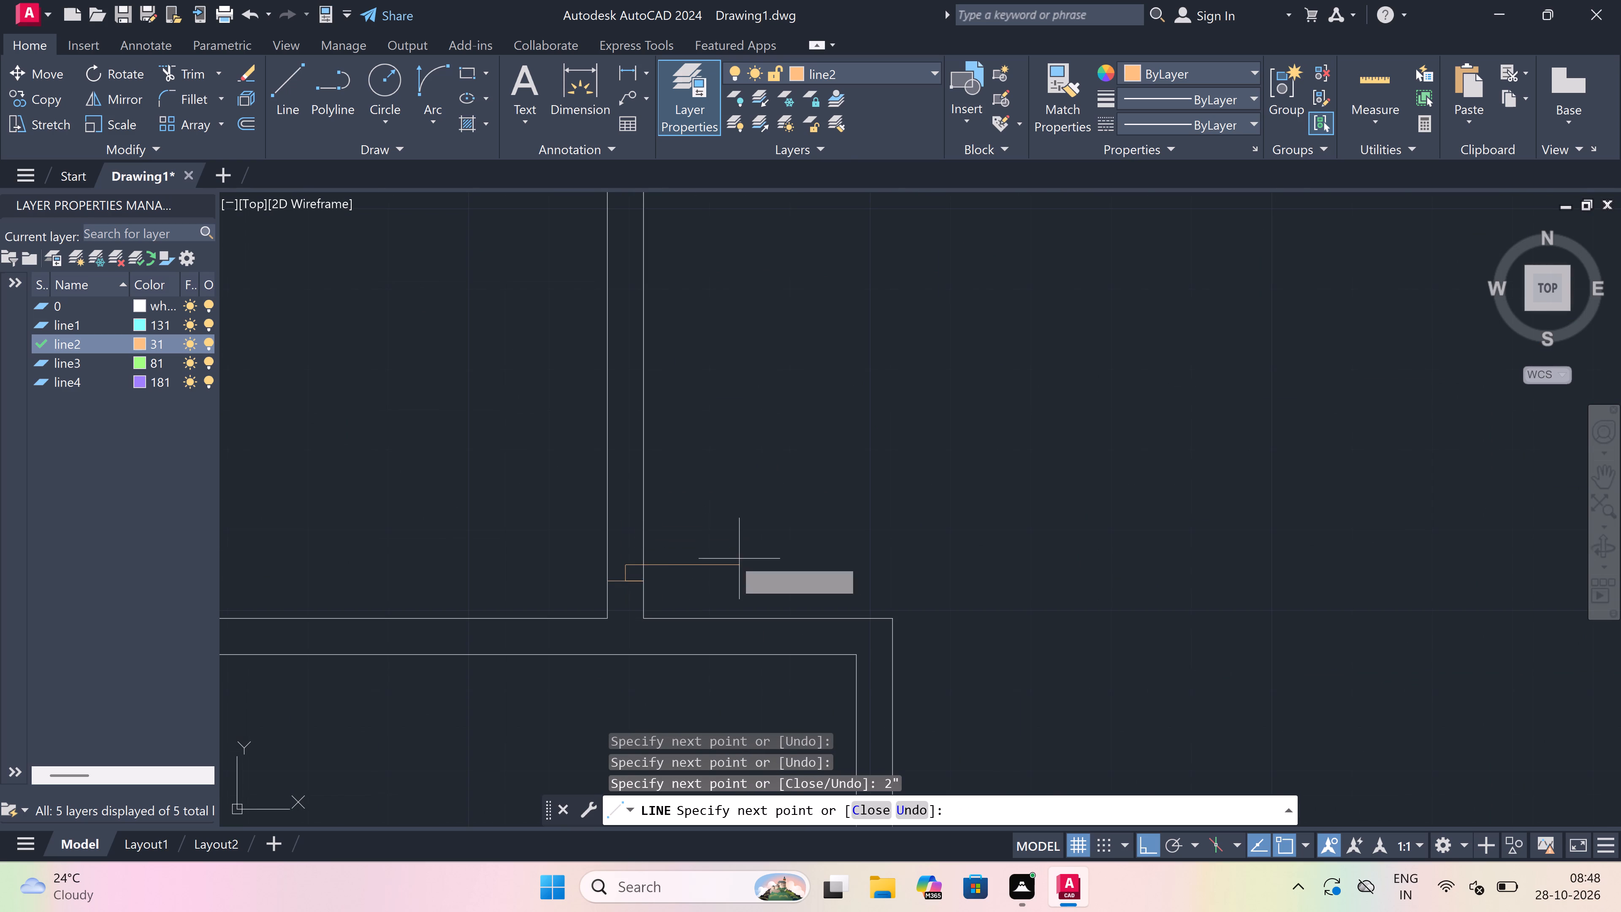
pyautogui.scroll(-1, 739, 558)
pyautogui.scroll(1, 556, 530)
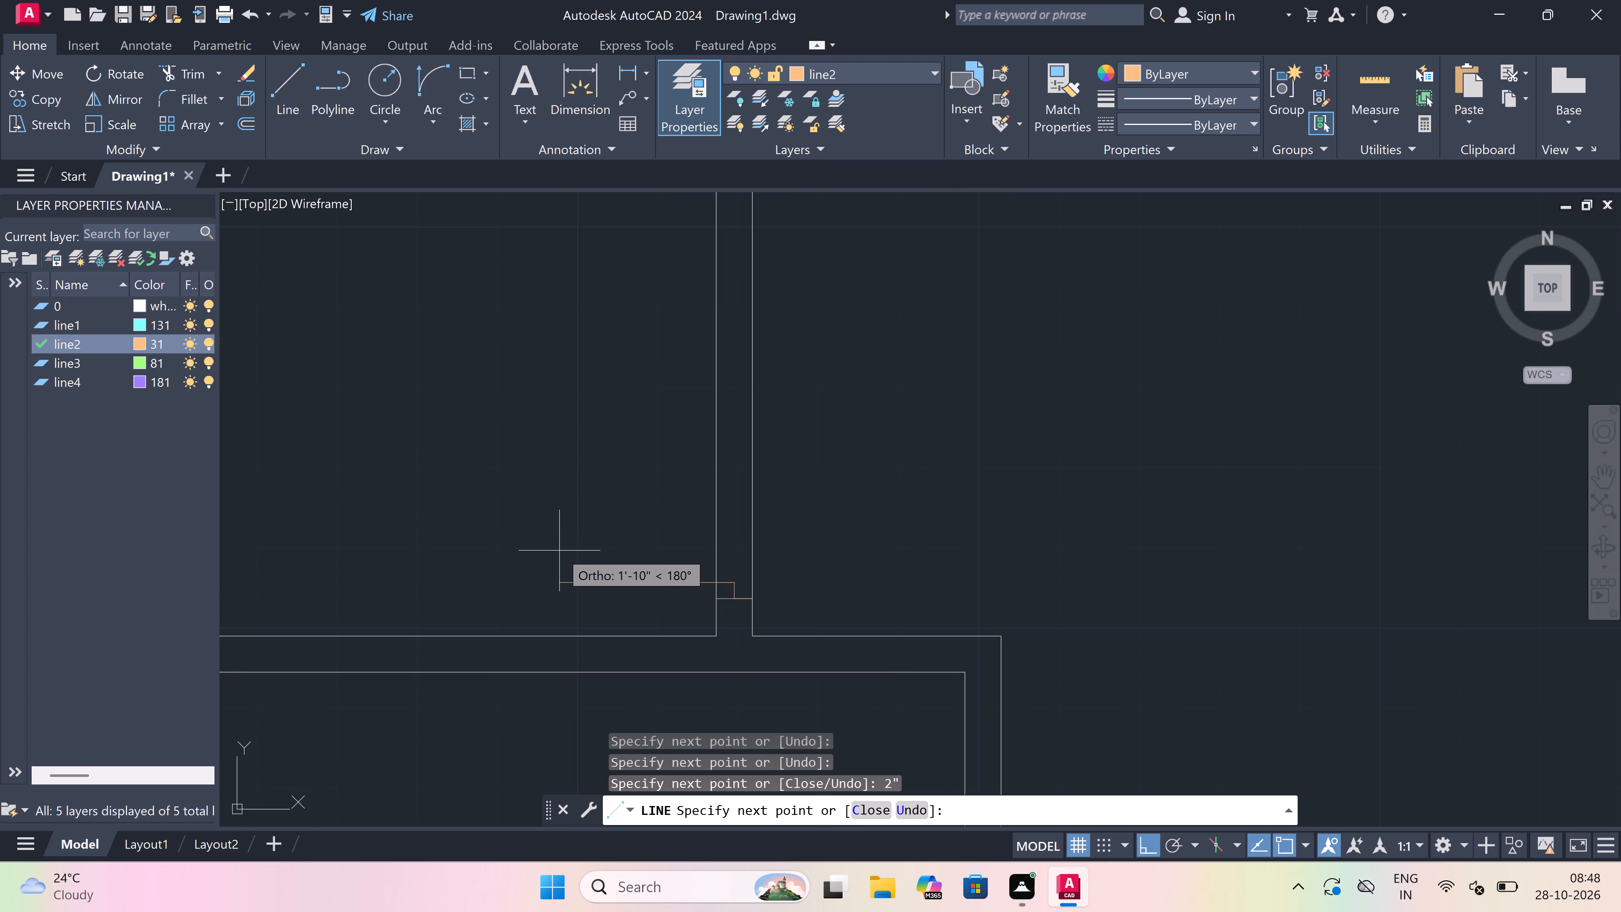
pyautogui.write("3'")
pyautogui.press('space')
pyautogui.press('Escape')
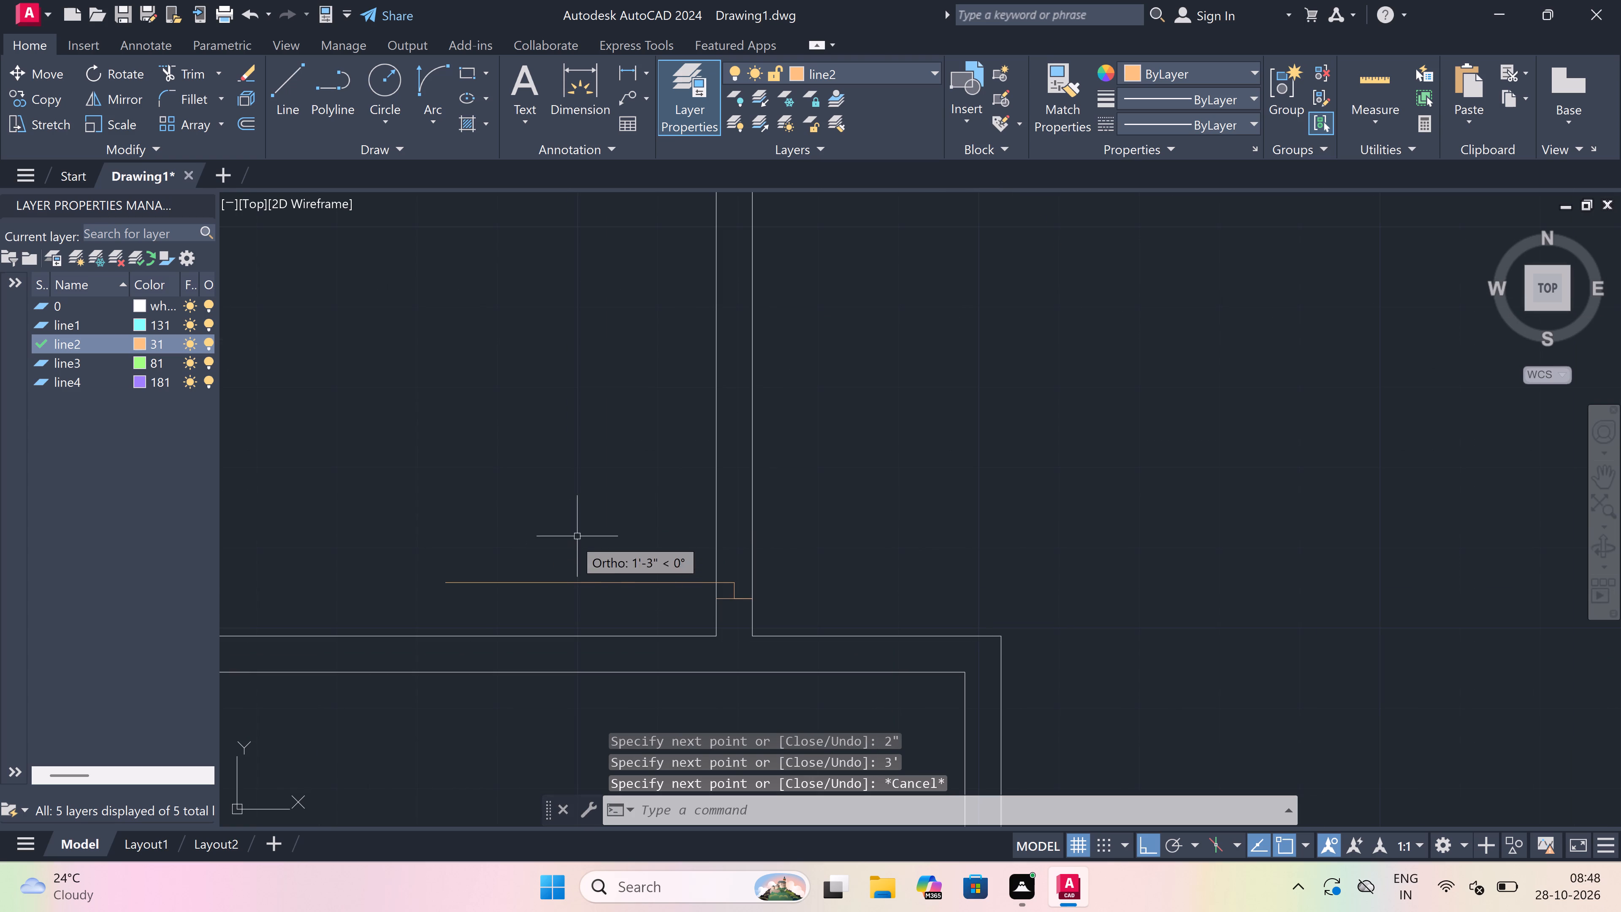
# Draw the north jamb line across the same east wall, with a 2" stub south from its midpoint.
pyautogui.press('space')
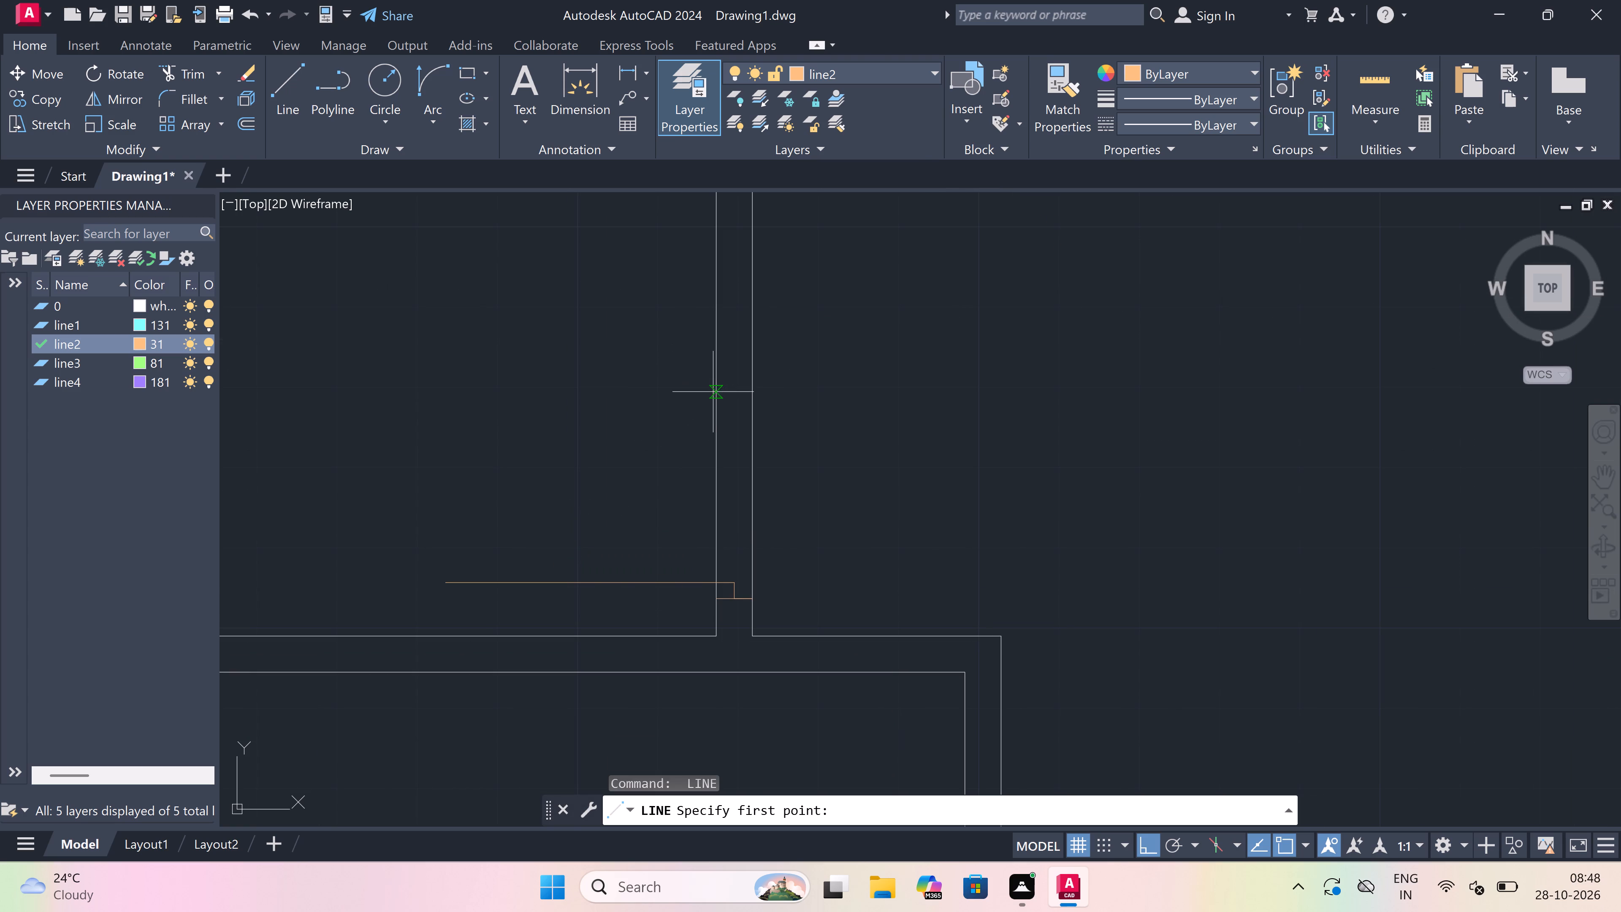
pyautogui.moveTo(718, 384); pyautogui.dragTo(724, 384)
pyautogui.click(750, 385)
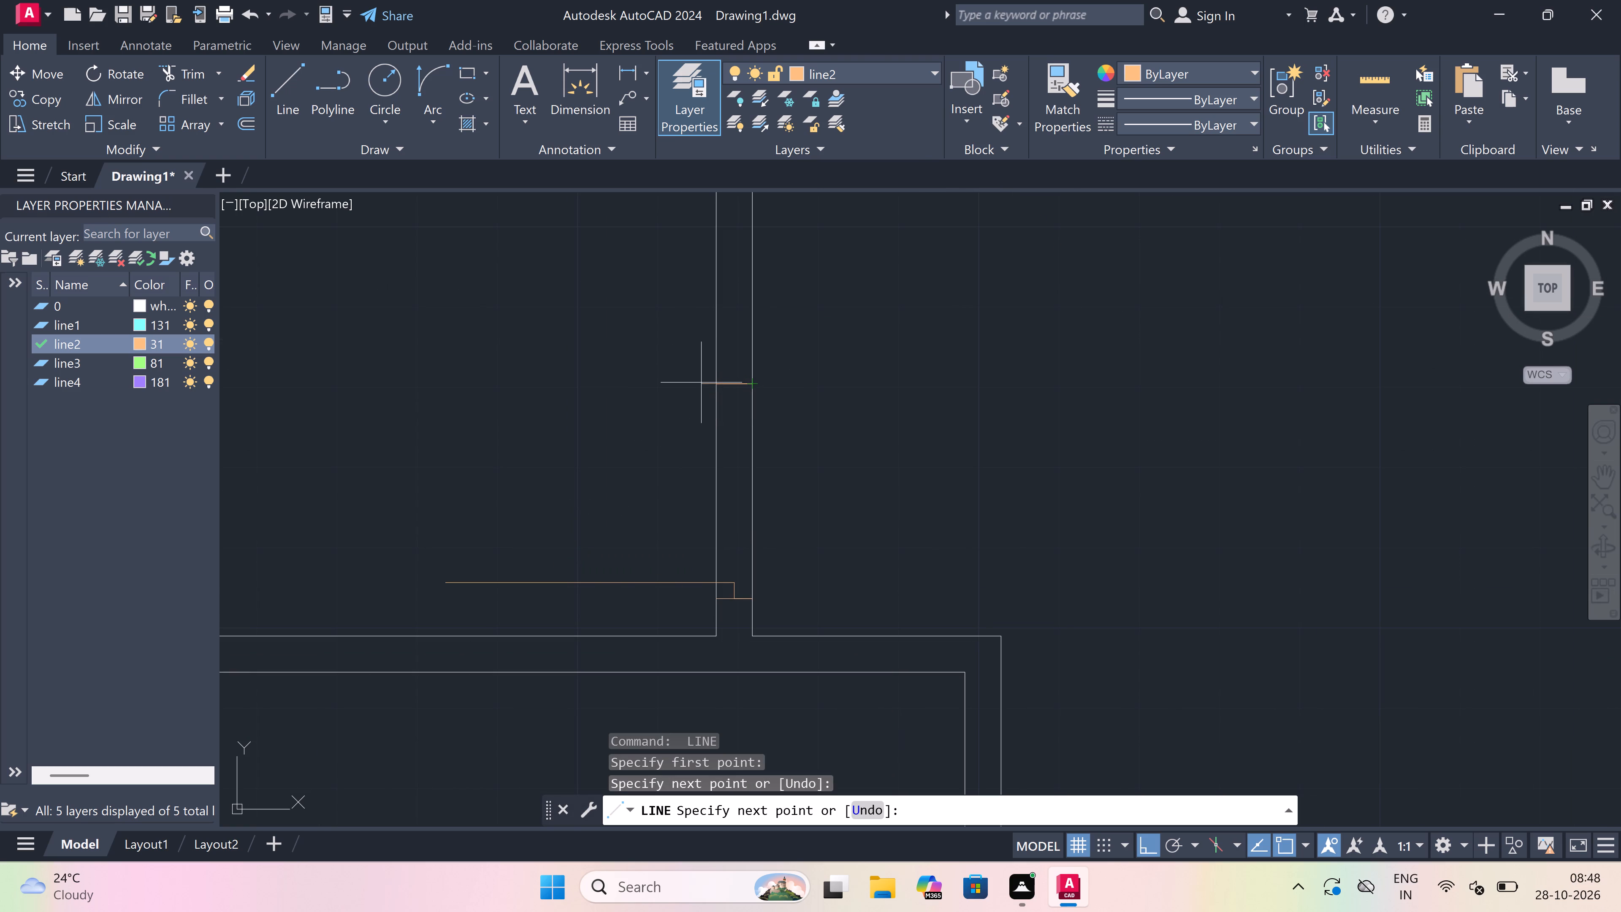
pyautogui.moveTo(731, 384); pyautogui.dragTo(731, 402)
pyautogui.write('2"')
pyautogui.press('space')
pyautogui.press('Escape')
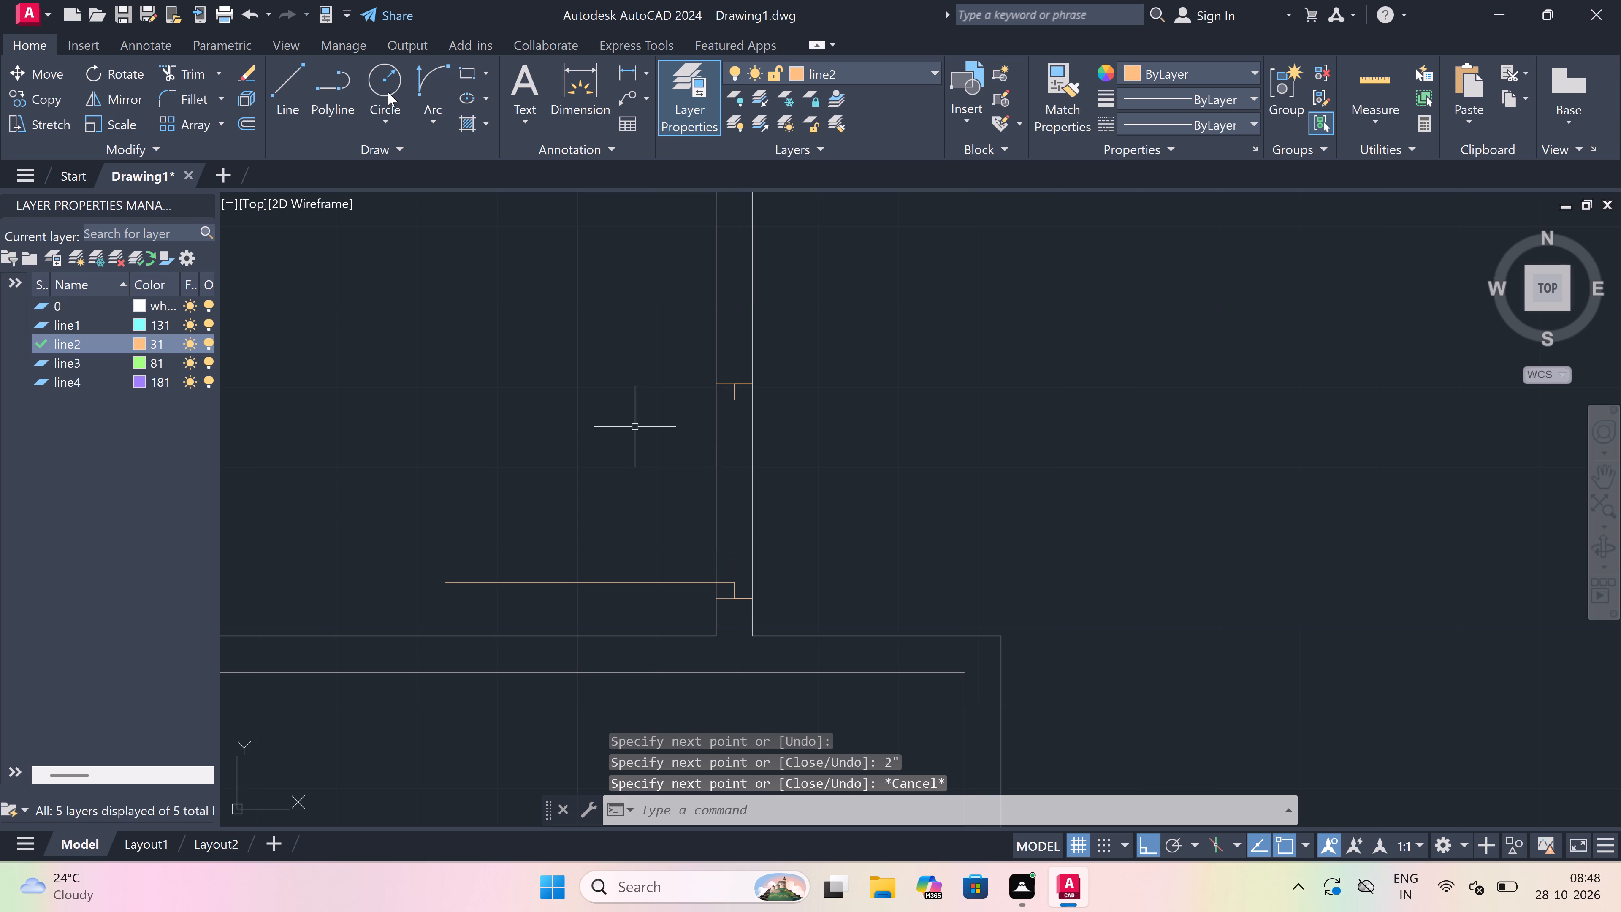
# Draw the door's swing arc from the west end of the 3' leaf to the end of the north jamb's stub.
pyautogui.click(429, 83)
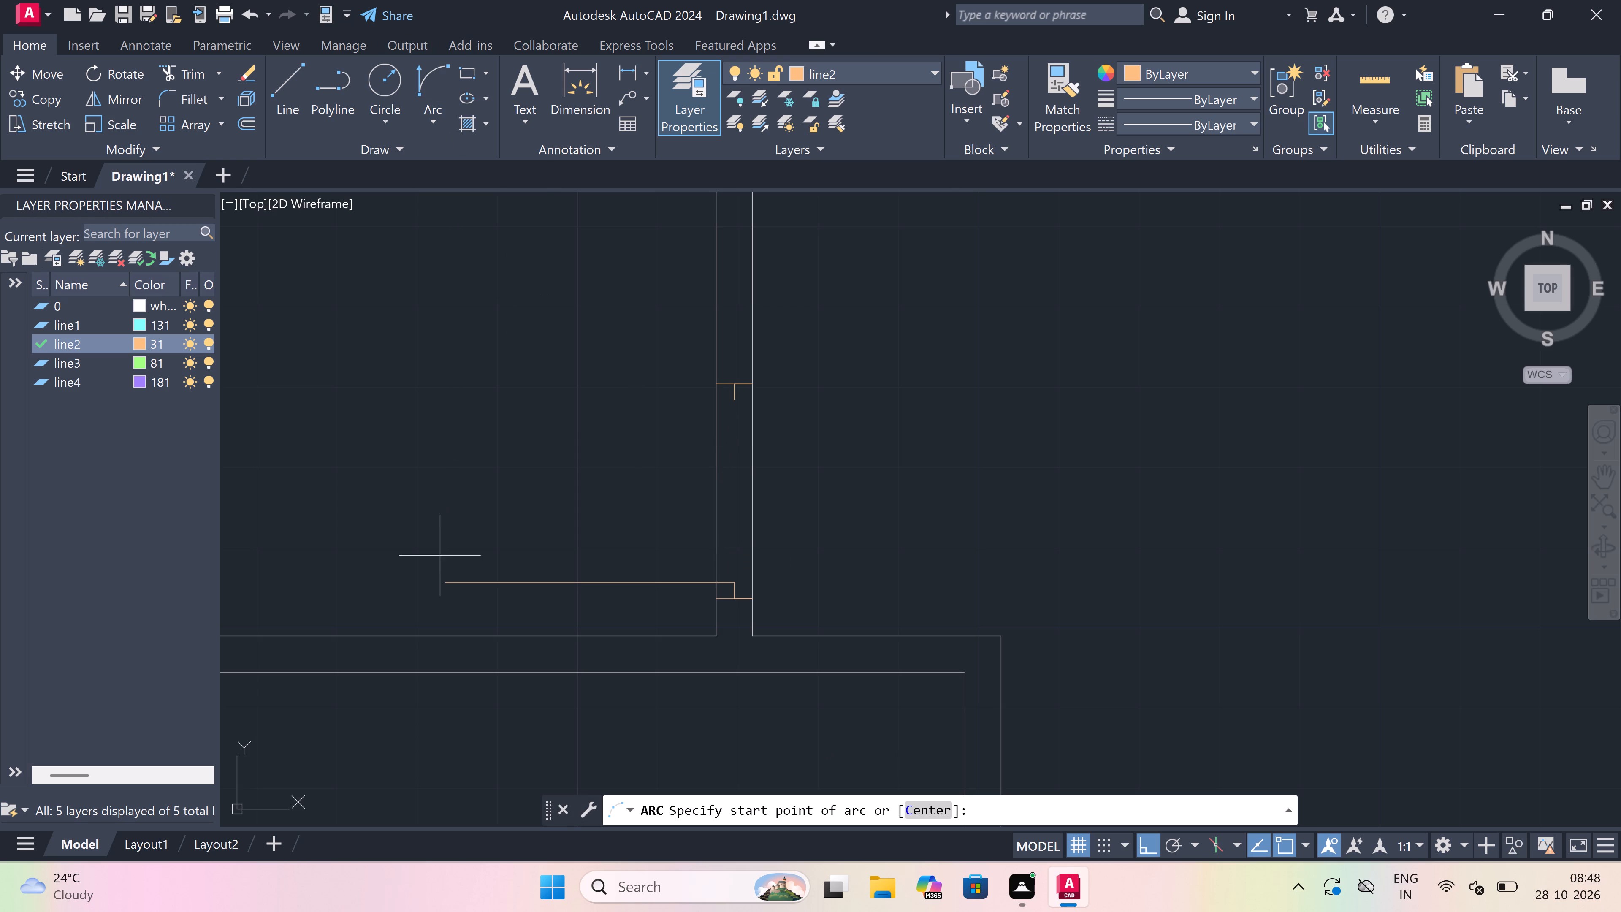
pyautogui.moveTo(446, 580); pyautogui.dragTo(447, 567)
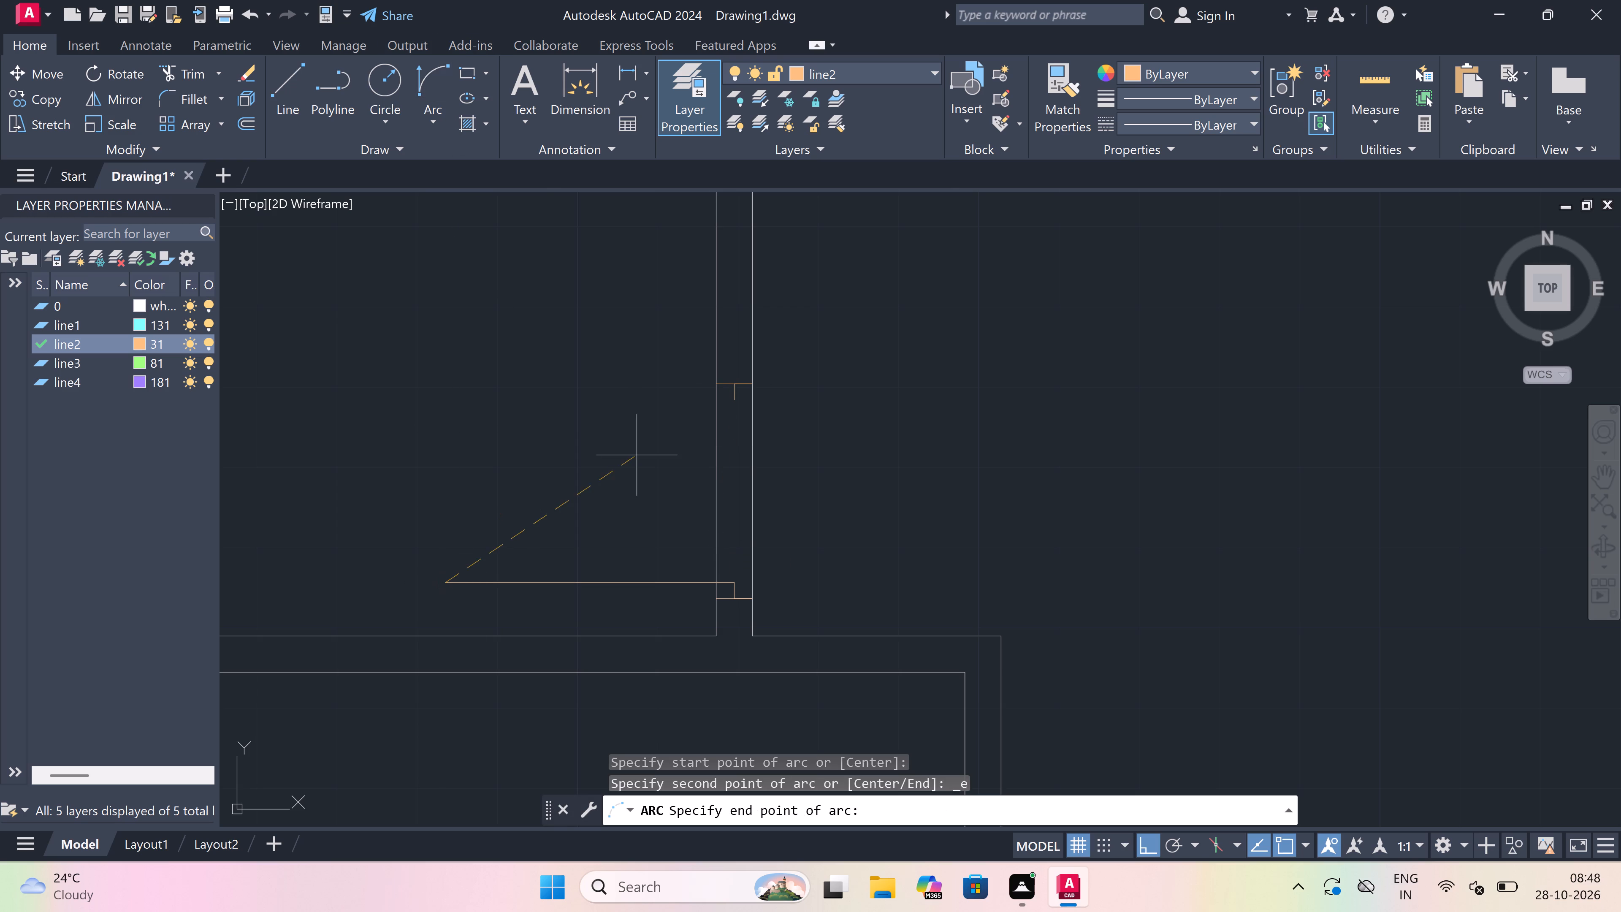
pyautogui.moveTo(738, 398); pyautogui.dragTo(728, 384)
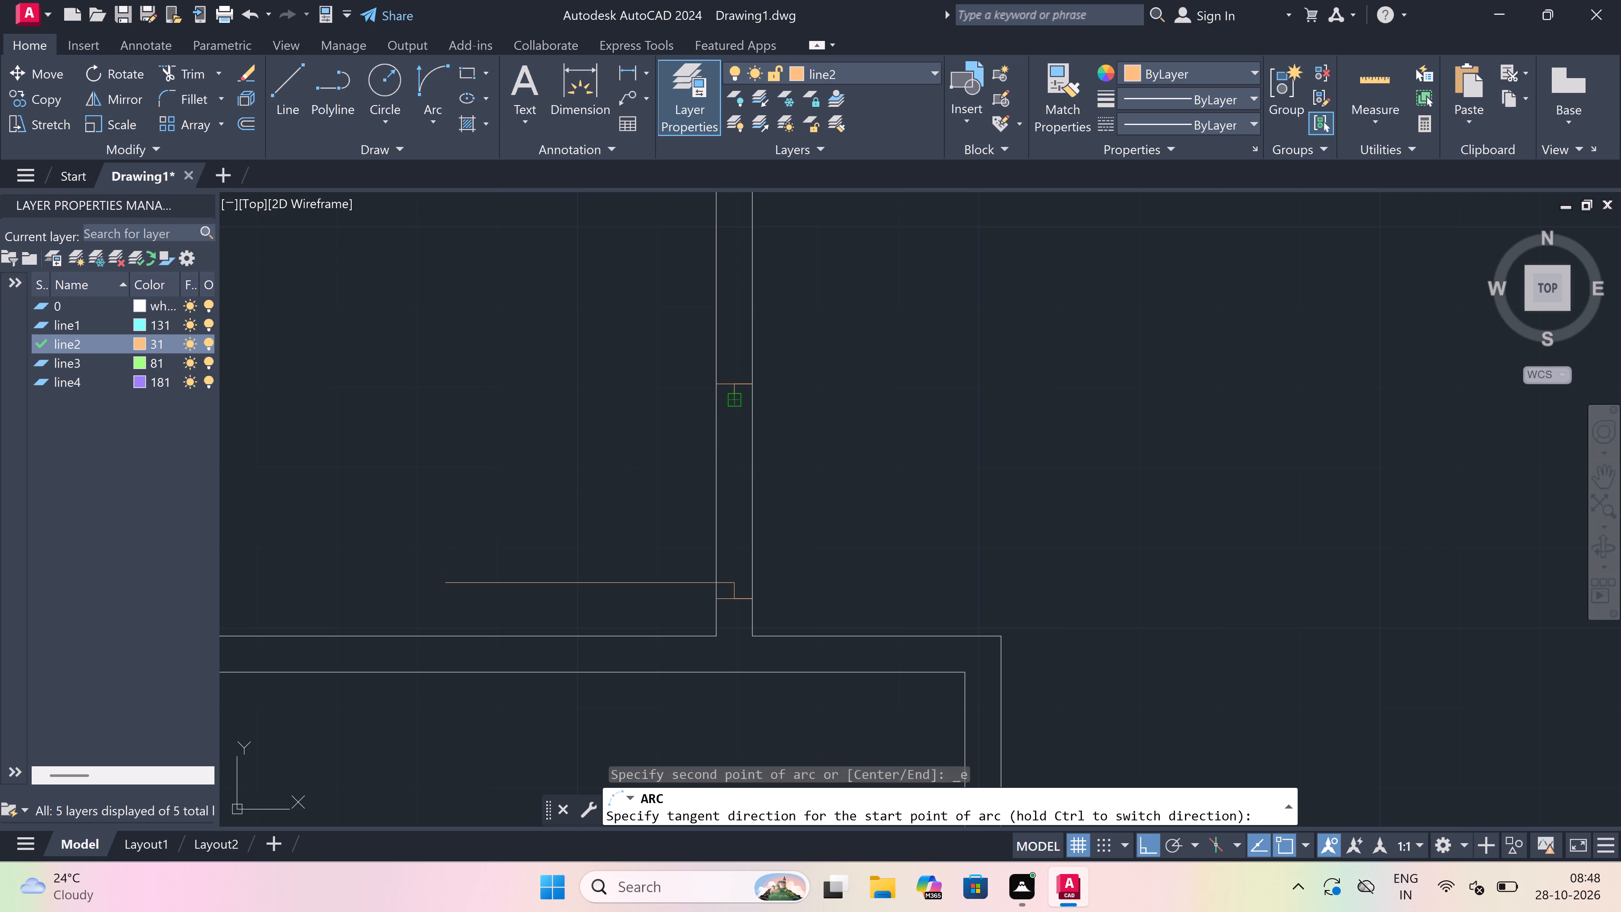
pyautogui.click(562, 334)
# Trim both lines of the west room's east wall between the south and north jambs to open the doorway.
pyautogui.press('t')
pyautogui.press('r')
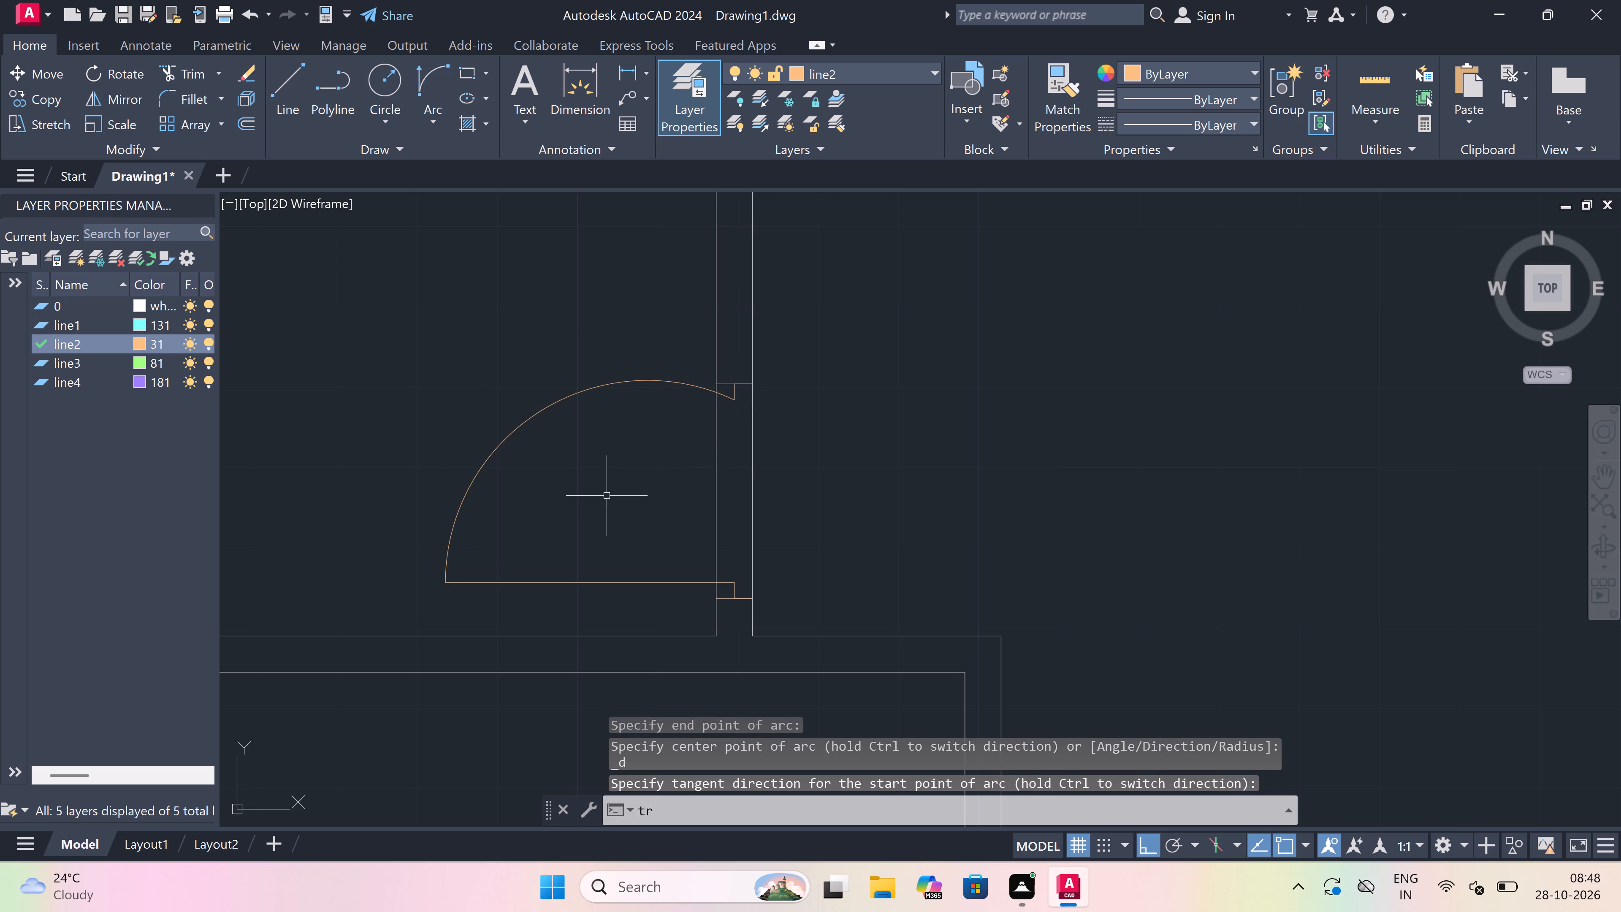
pyautogui.press('space')
pyautogui.moveTo(607, 506); pyautogui.dragTo(611, 505)
pyautogui.click(897, 528)
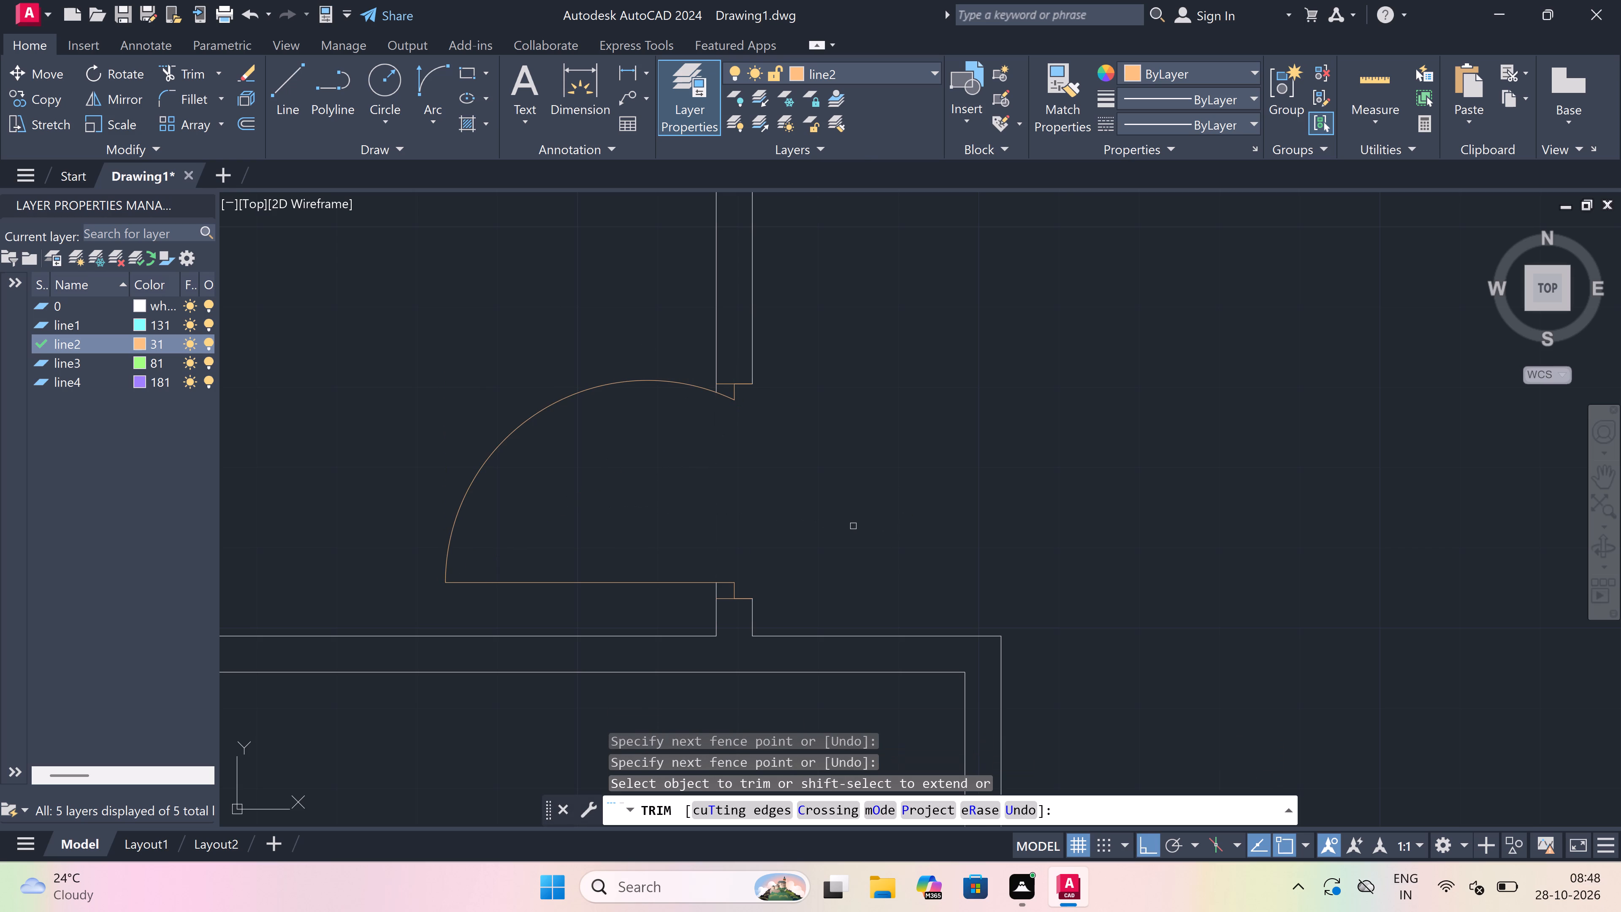
pyautogui.press('Escape')
# Draw the south jamb across the narrow northern room's west wall near its southwest corner, with a 2" stub north from its midpoint and a 2' leaf east.
pyautogui.scroll(-2, 696, 523)
pyautogui.write('l')
pyautogui.press('space')
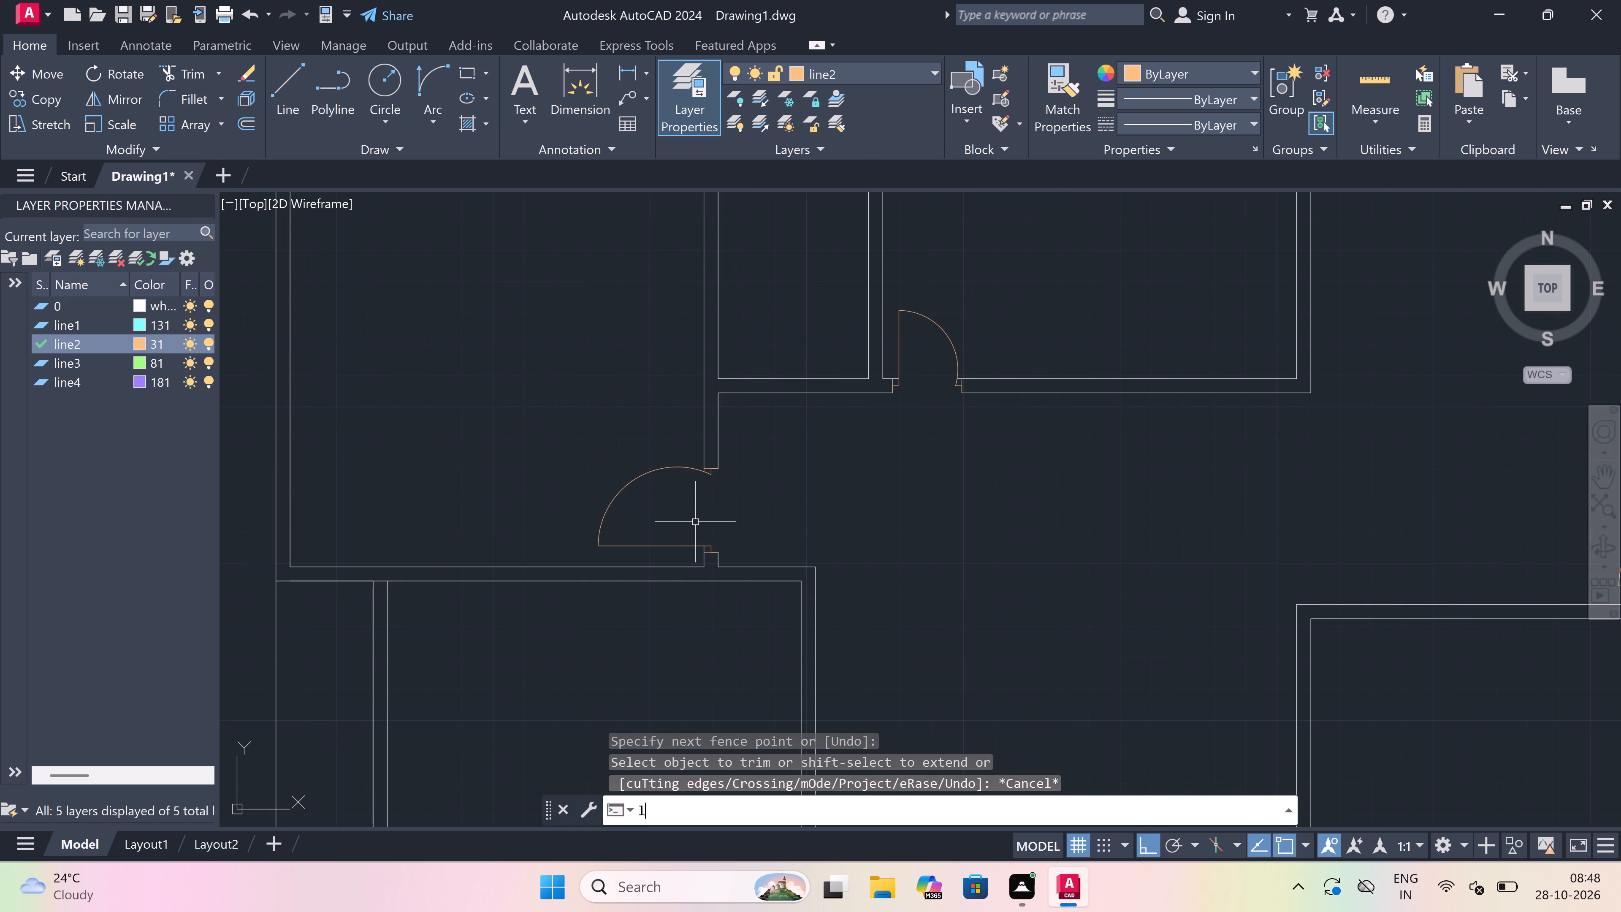
pyautogui.scroll(-3, 667, 536)
pyautogui.scroll(2, 671, 492)
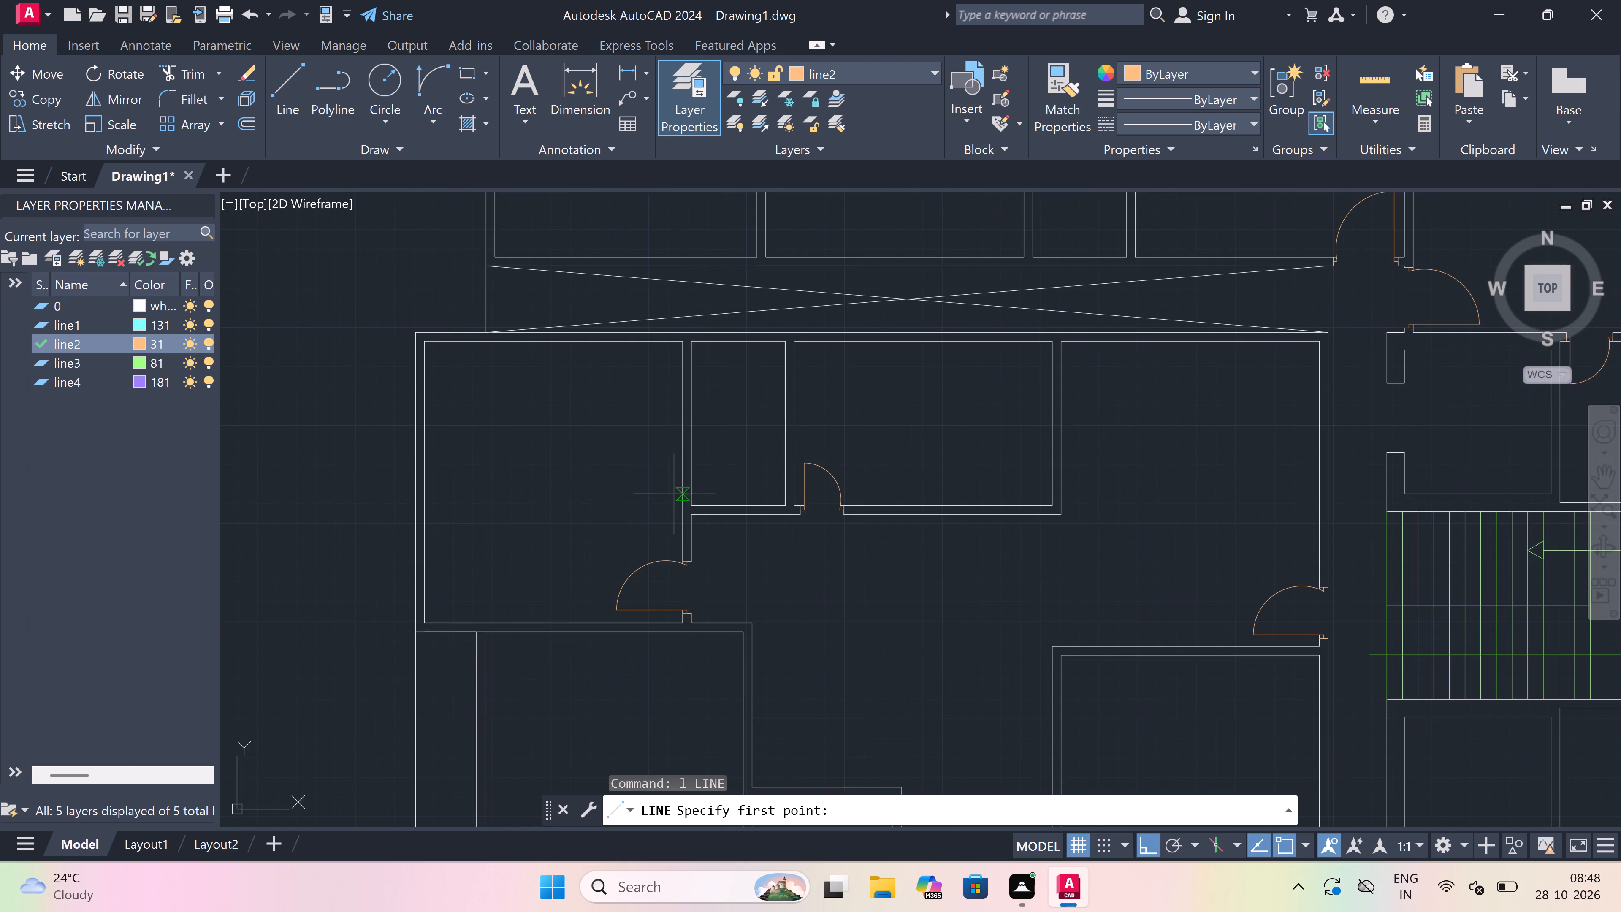
pyautogui.scroll(3, 683, 486)
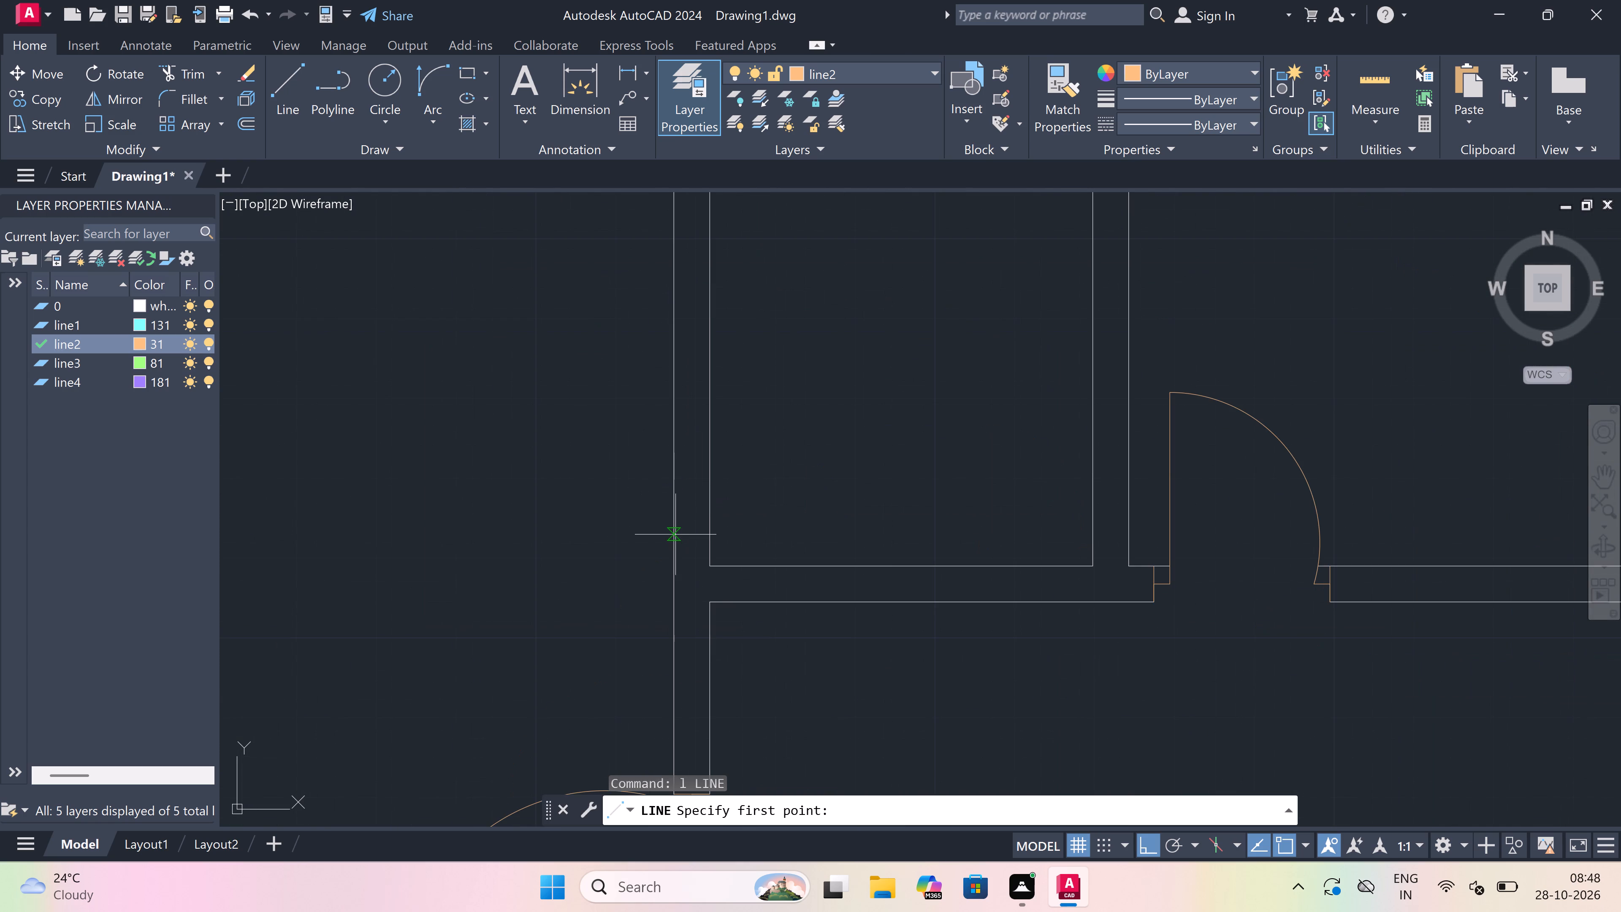
pyautogui.click(675, 531)
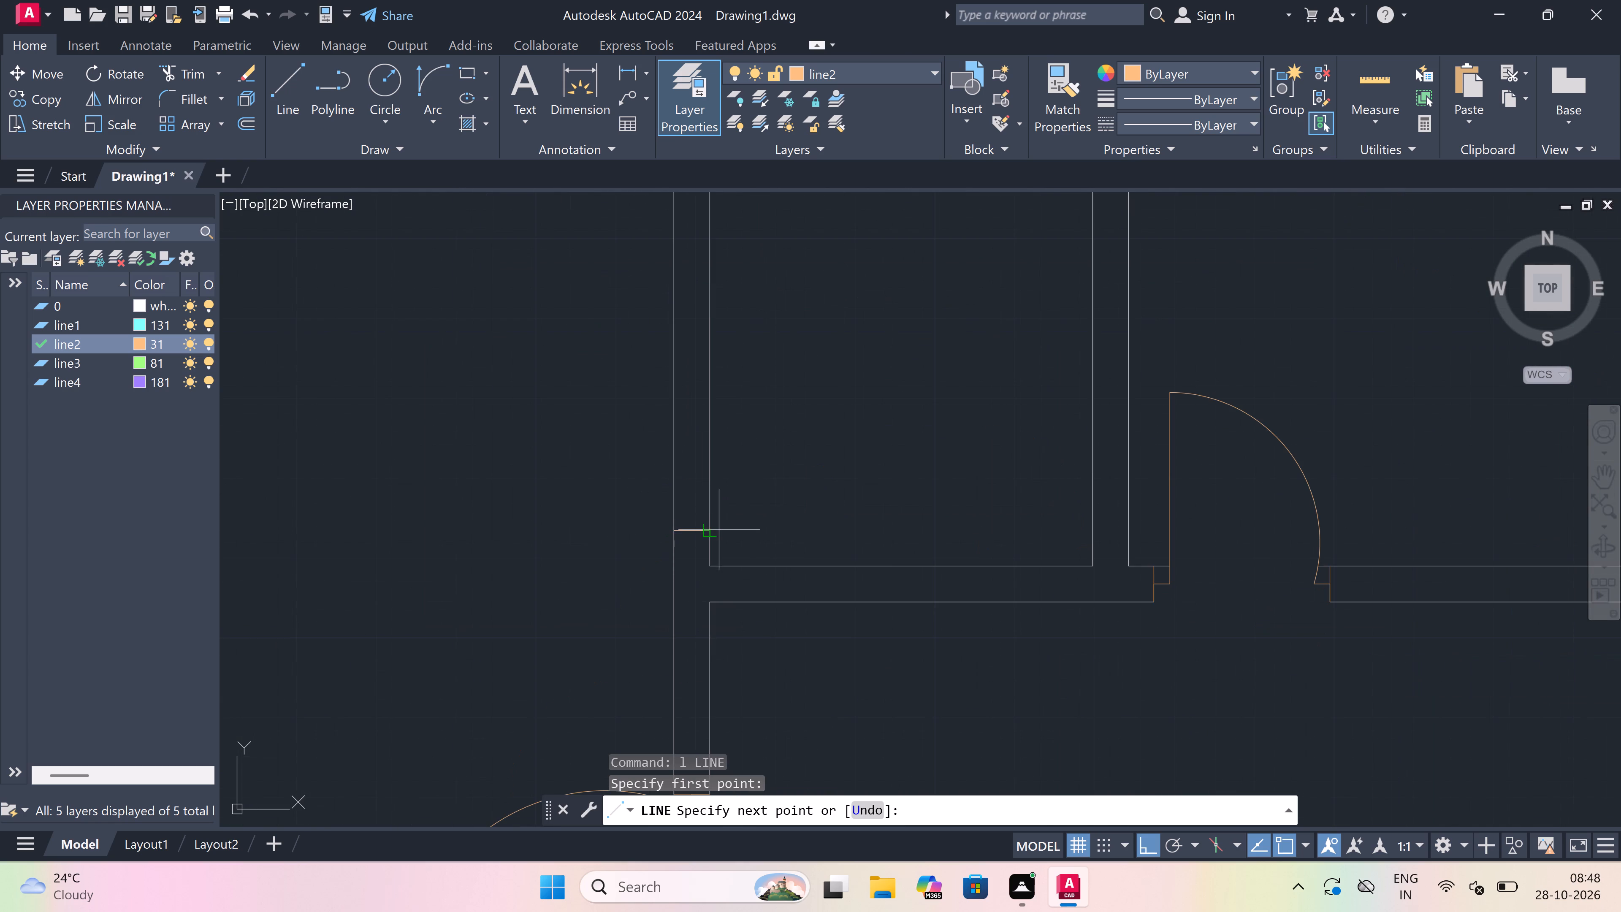
pyautogui.press('Escape')
pyautogui.scroll(1, 707, 540)
pyautogui.press('space')
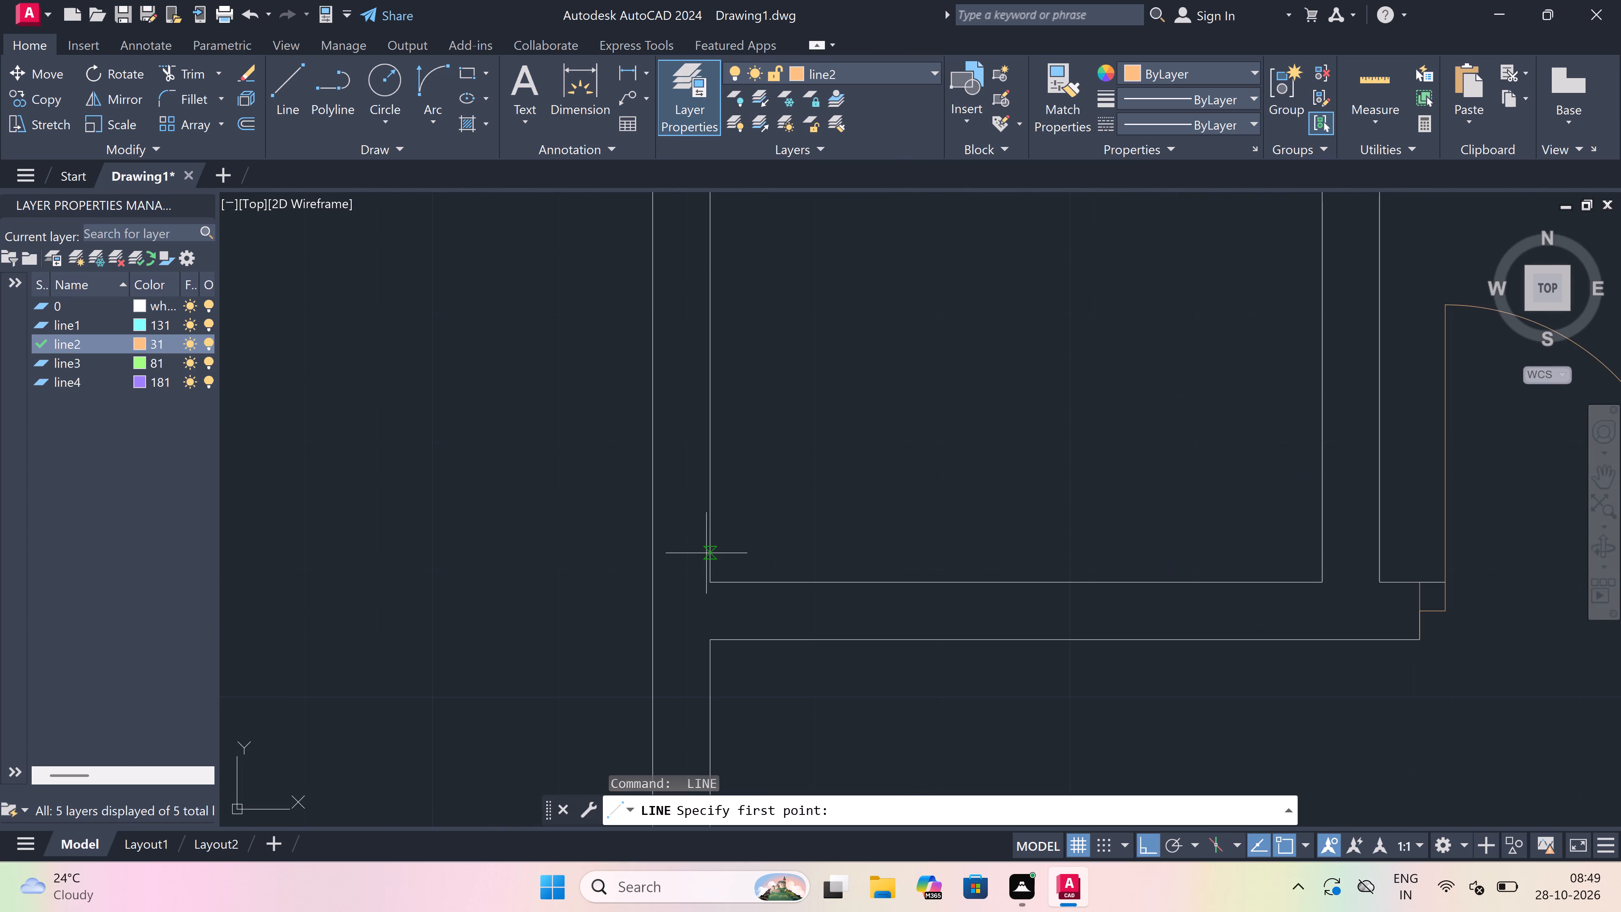
pyautogui.moveTo(707, 551); pyautogui.dragTo(677, 551)
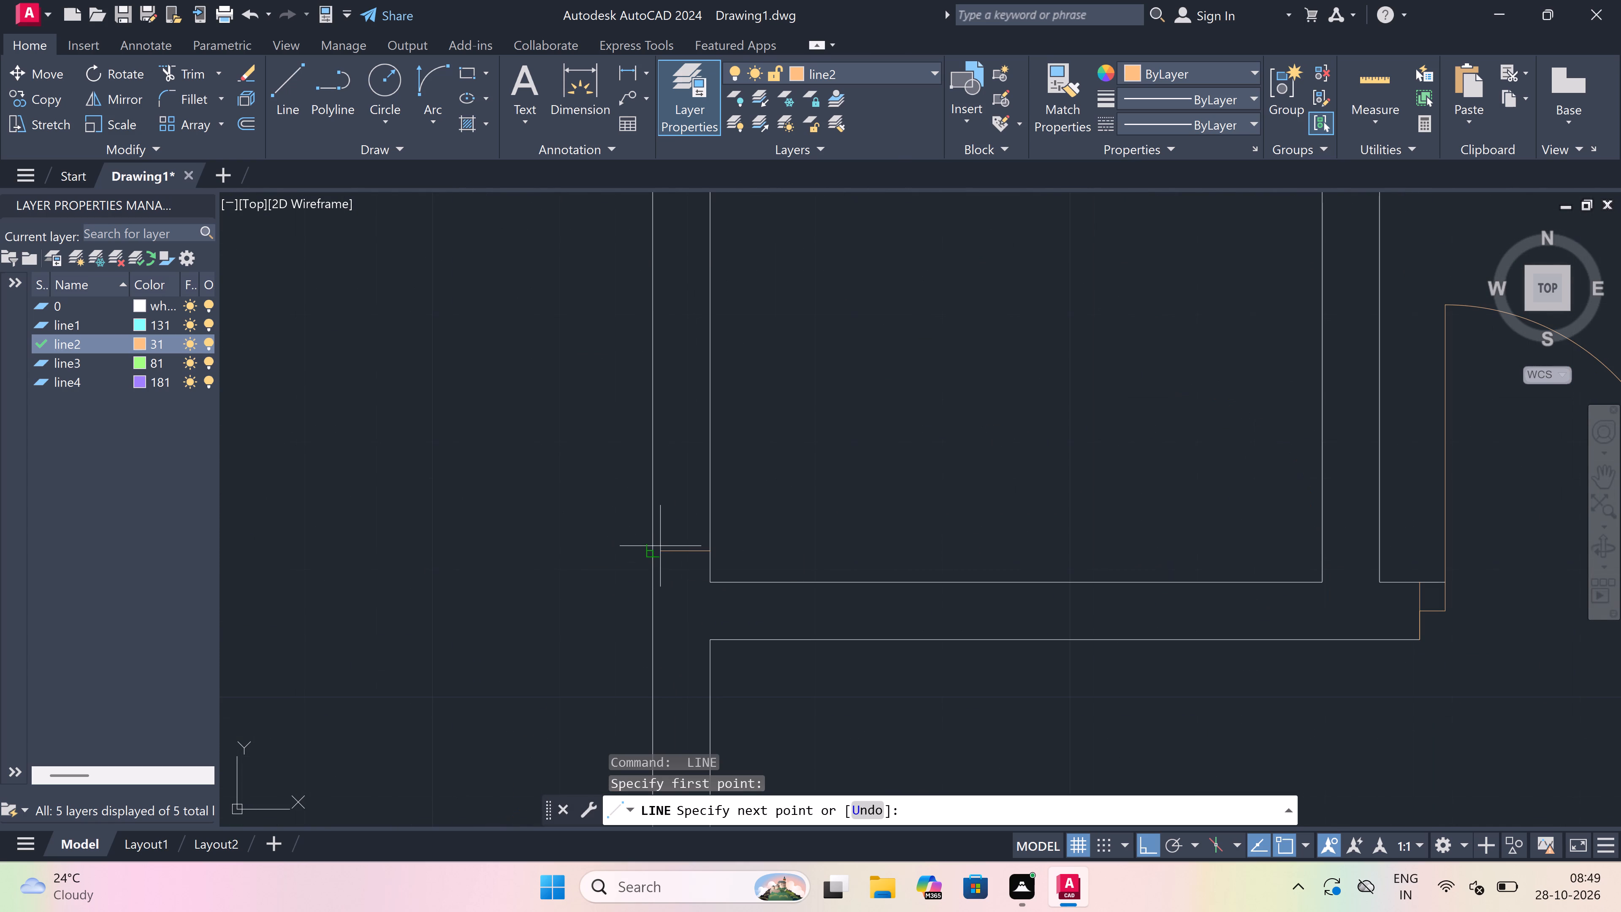
pyautogui.click(655, 552)
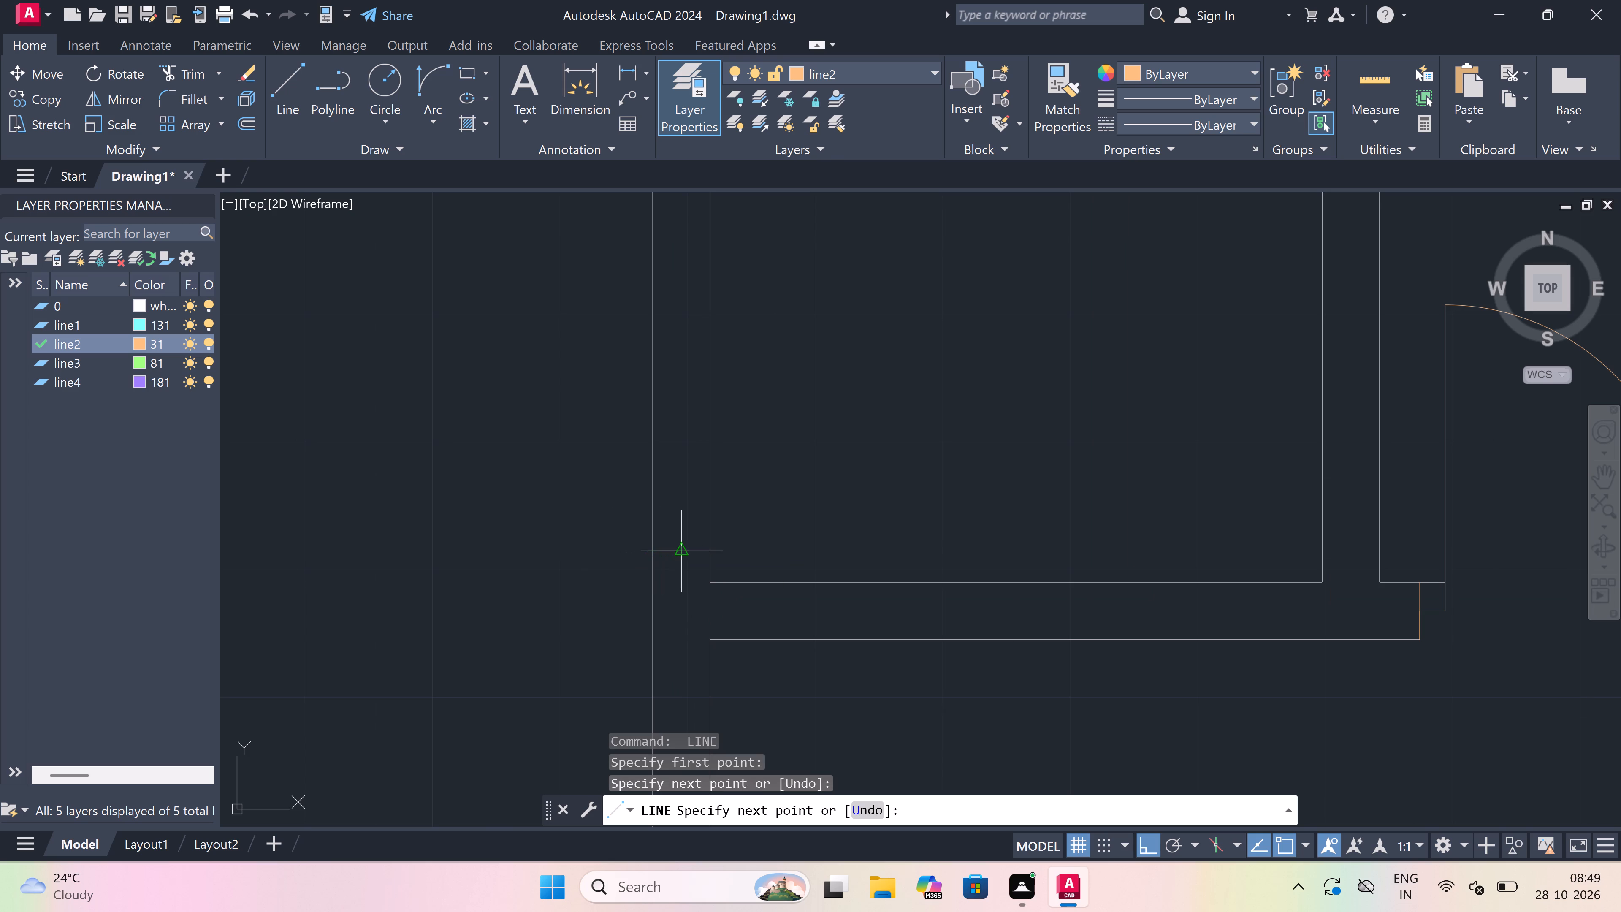
pyautogui.moveTo(687, 552); pyautogui.dragTo(688, 546)
pyautogui.write('2"')
pyautogui.press('space')
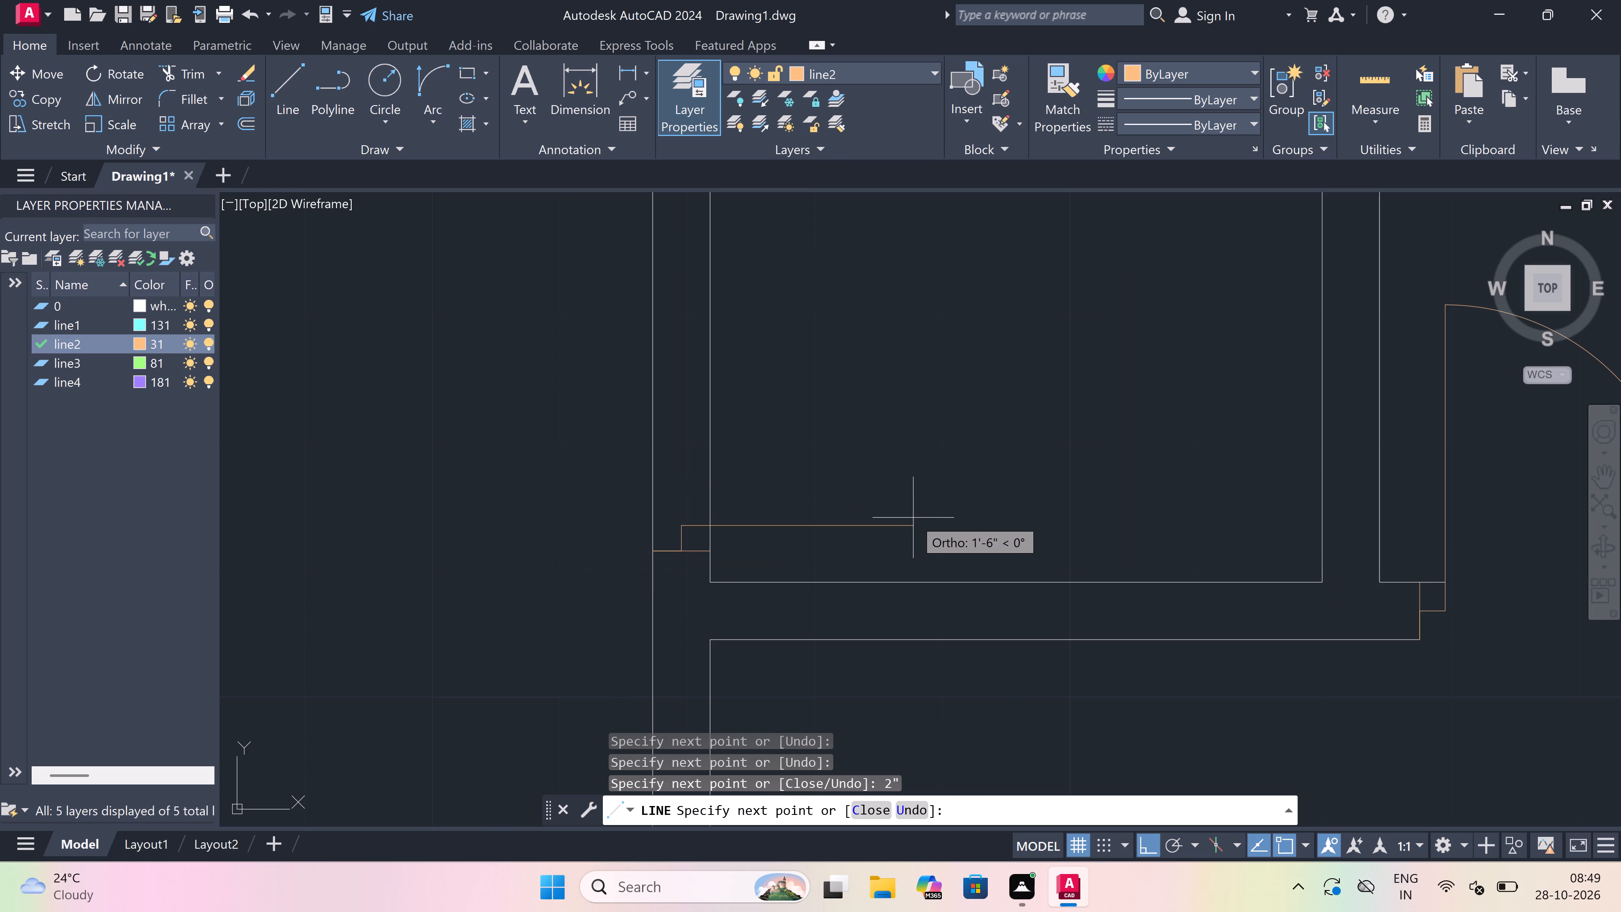
pyautogui.write("2'")
pyautogui.press('space')
pyautogui.press('Escape')
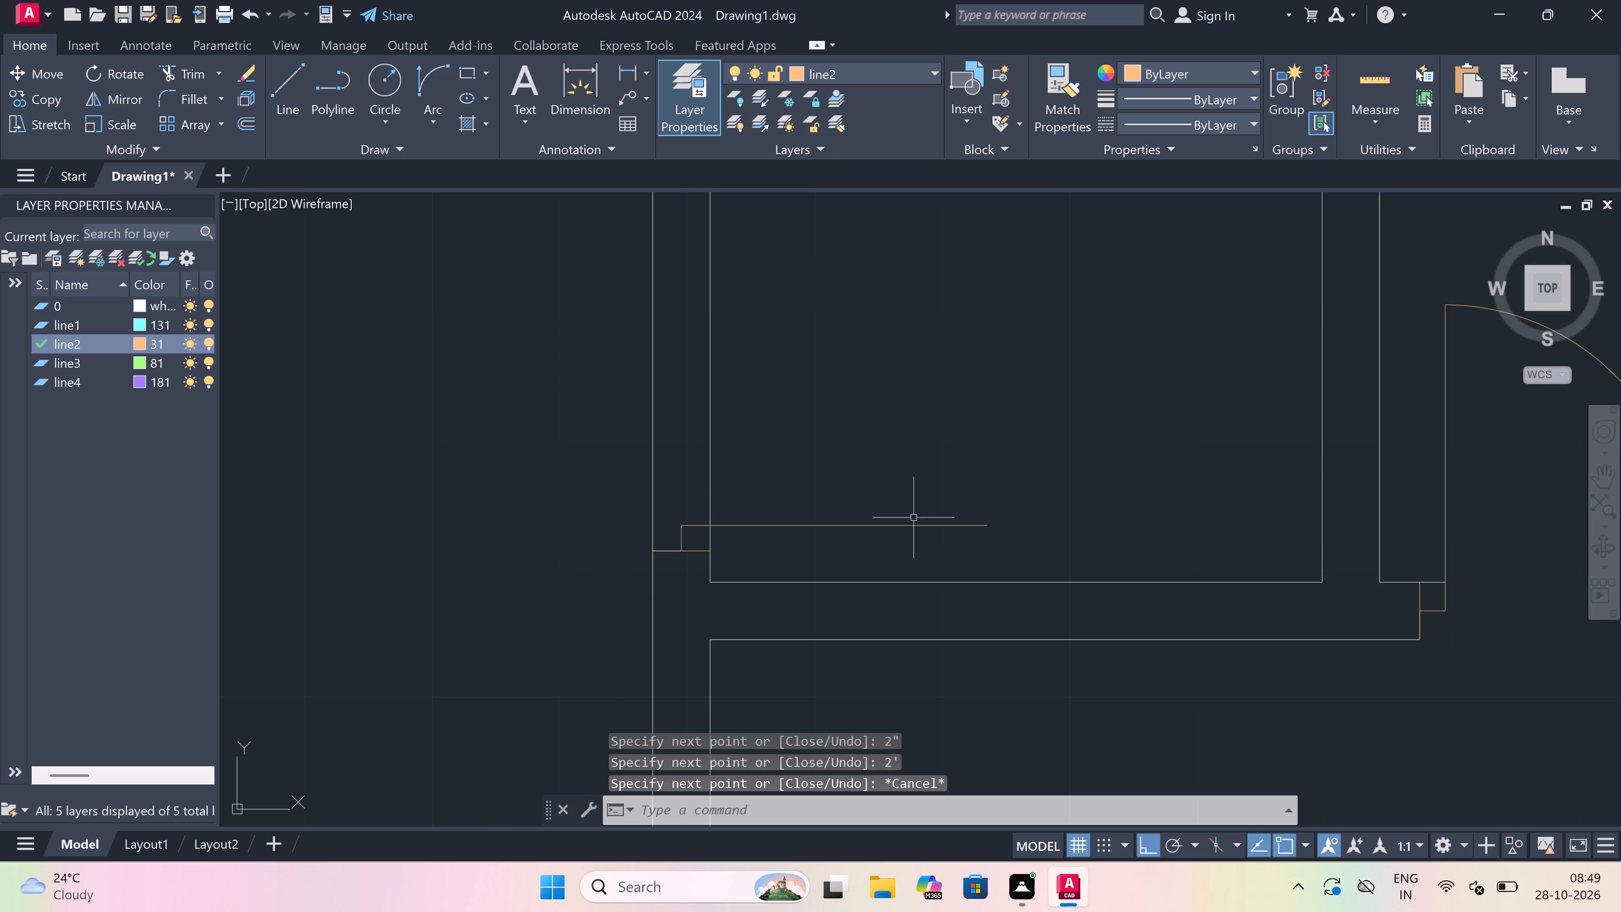
# Draw the north jamb line across the narrow room's west wall, with a 2" stub south from its midpoint.
pyautogui.press('space')
pyautogui.scroll(-2, 781, 619)
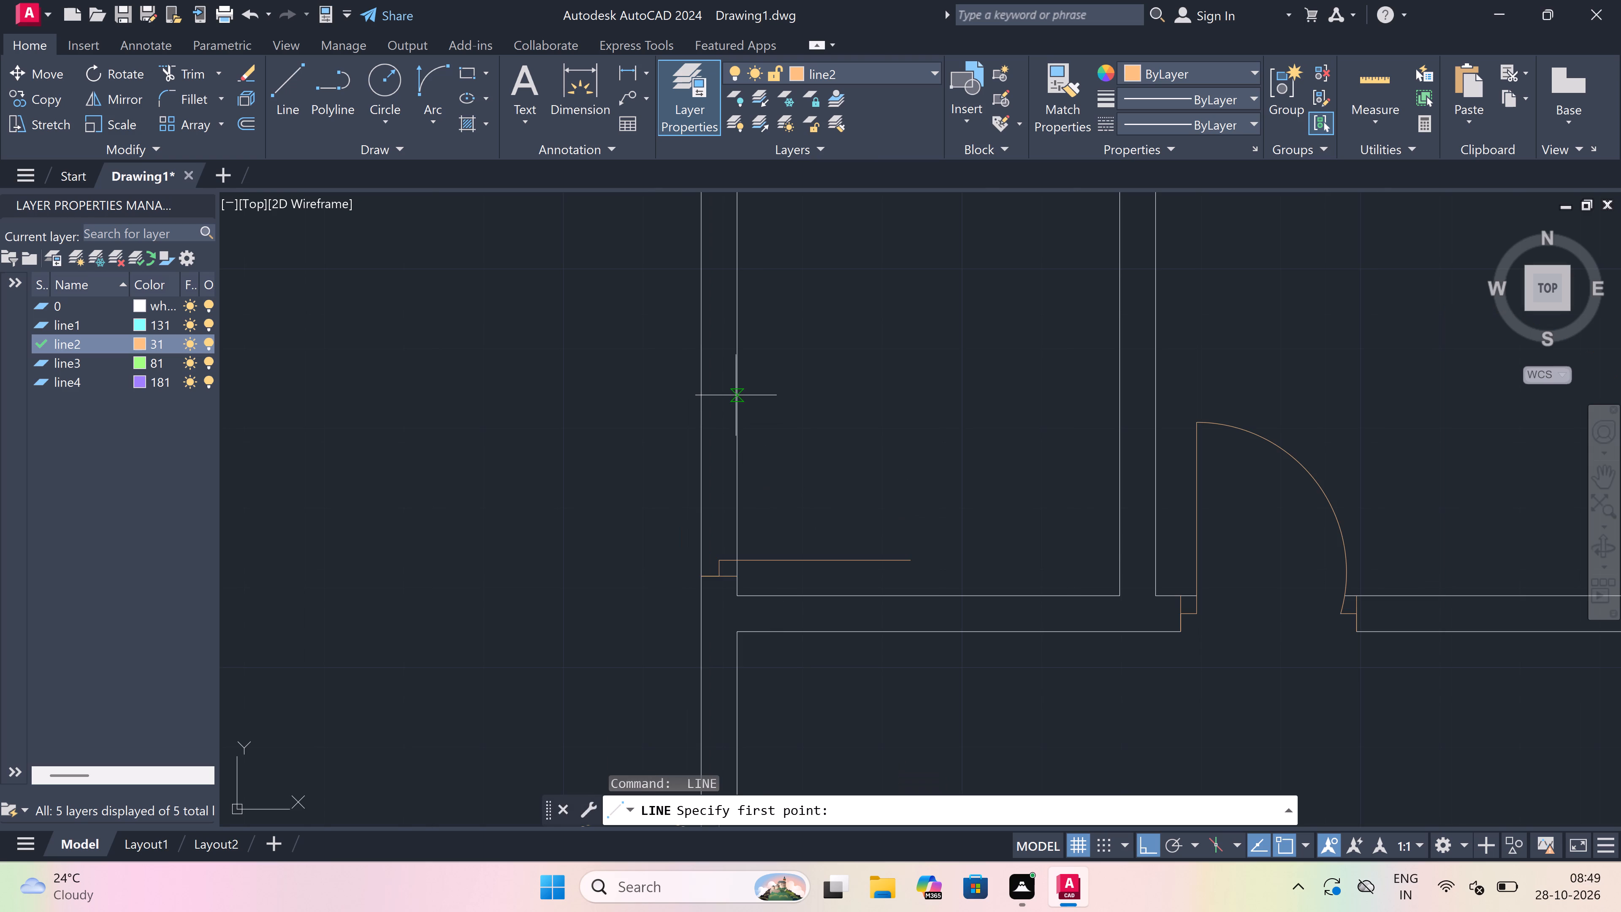
pyautogui.click(736, 395)
pyautogui.click(700, 403)
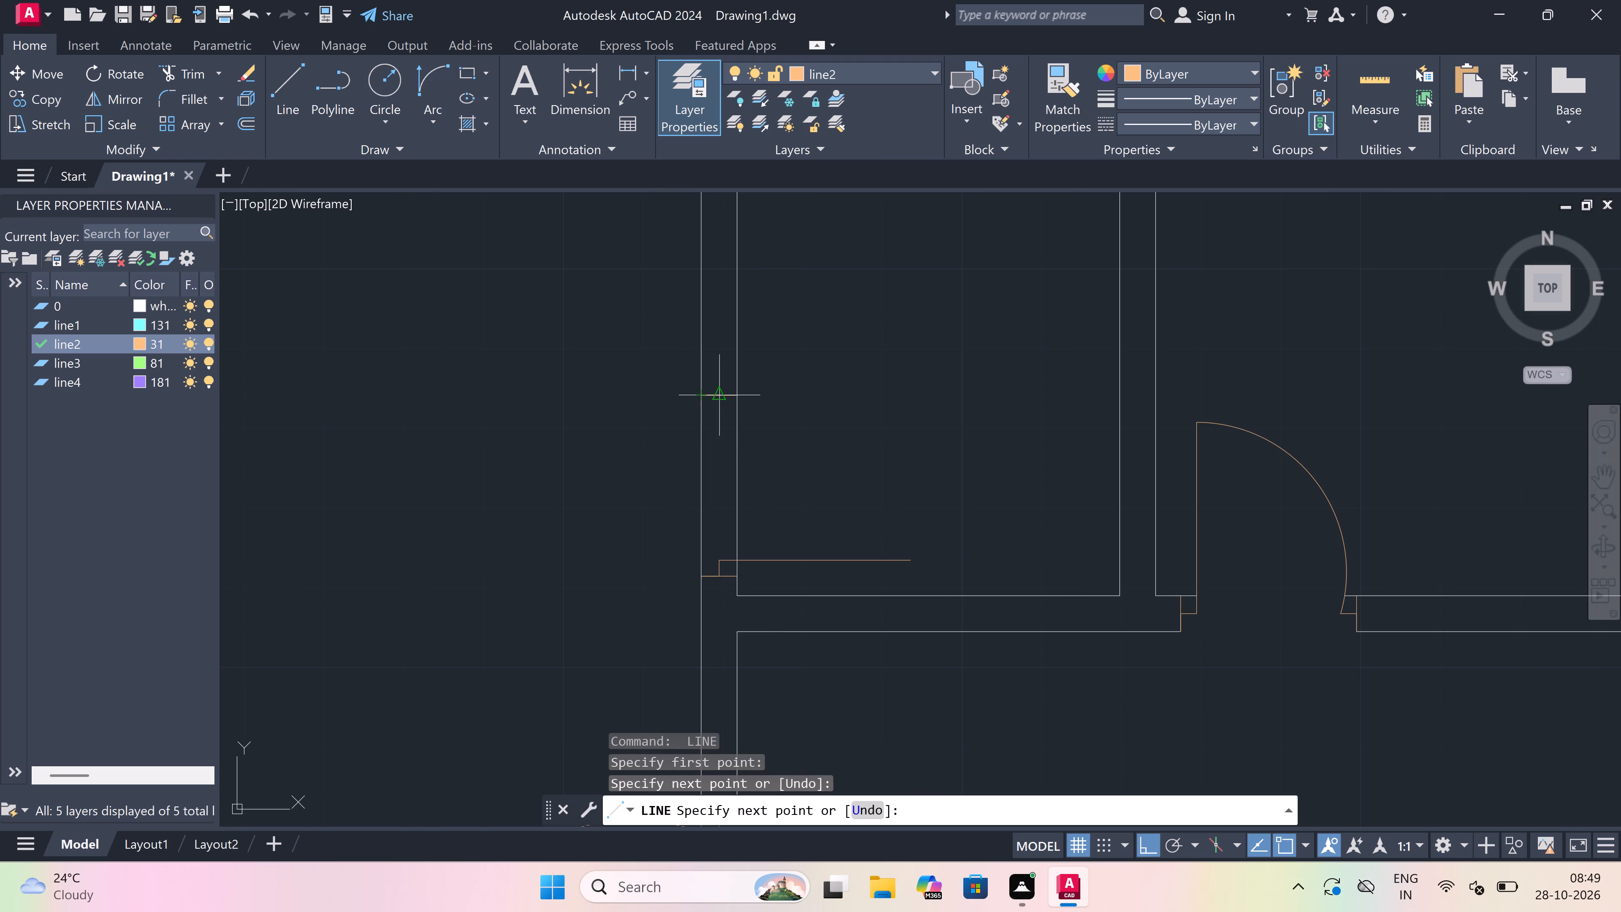
pyautogui.moveTo(718, 394); pyautogui.dragTo(719, 399)
pyautogui.write('2"')
pyautogui.press('space')
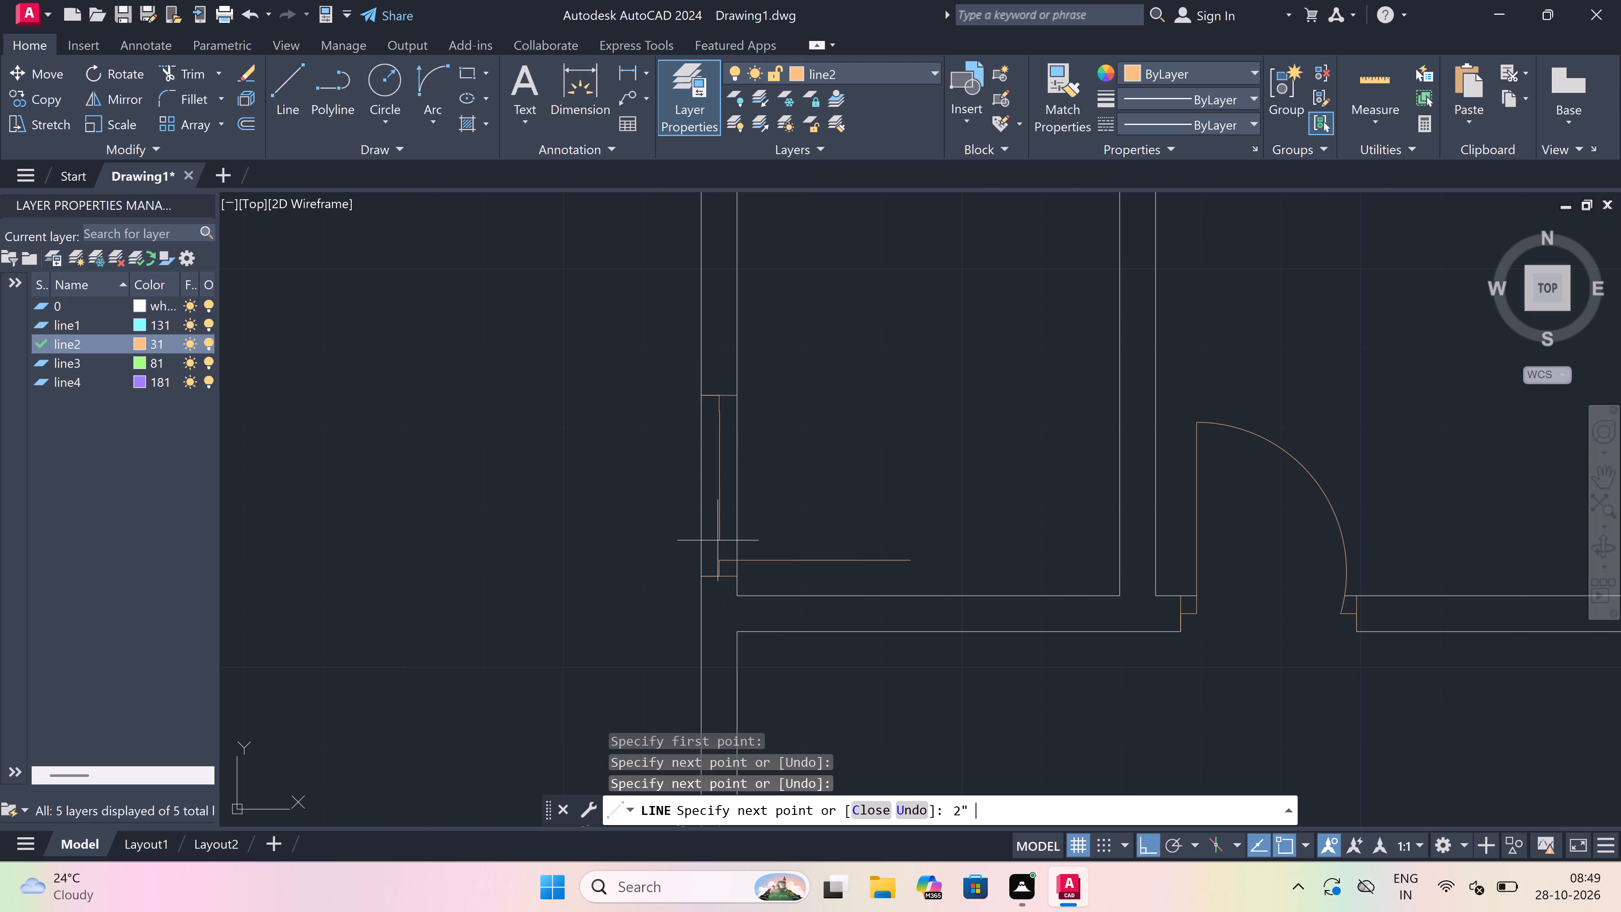
pyautogui.press('Escape')
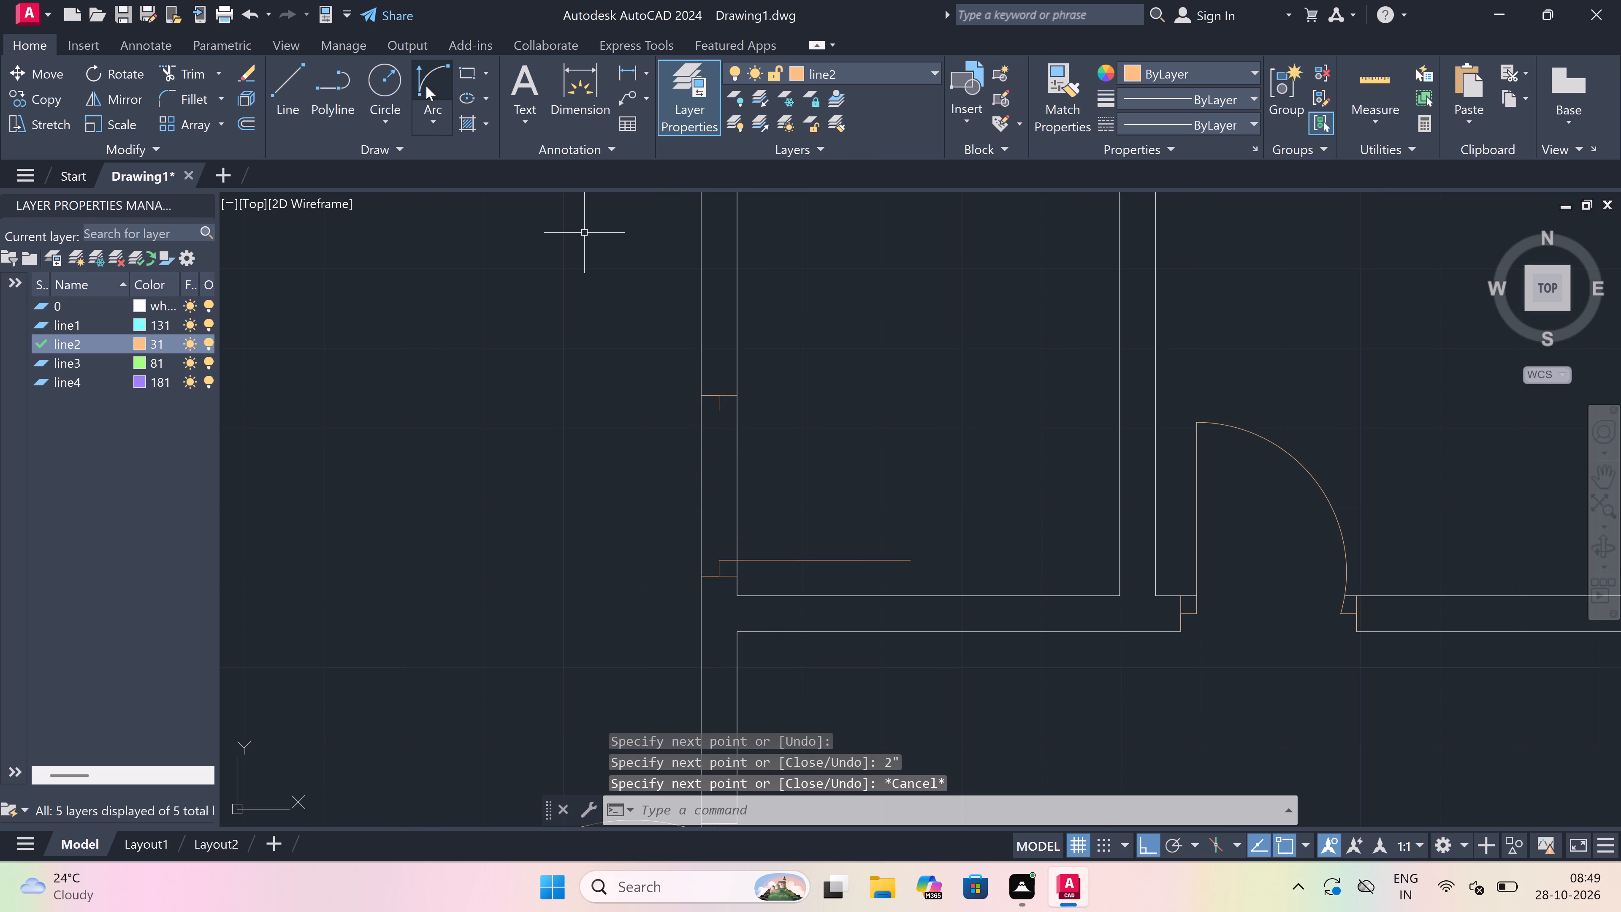
# Draw the door's swing arc from the east end of the 2' leaf to the end of the north jamb's stub.
pyautogui.click(430, 82)
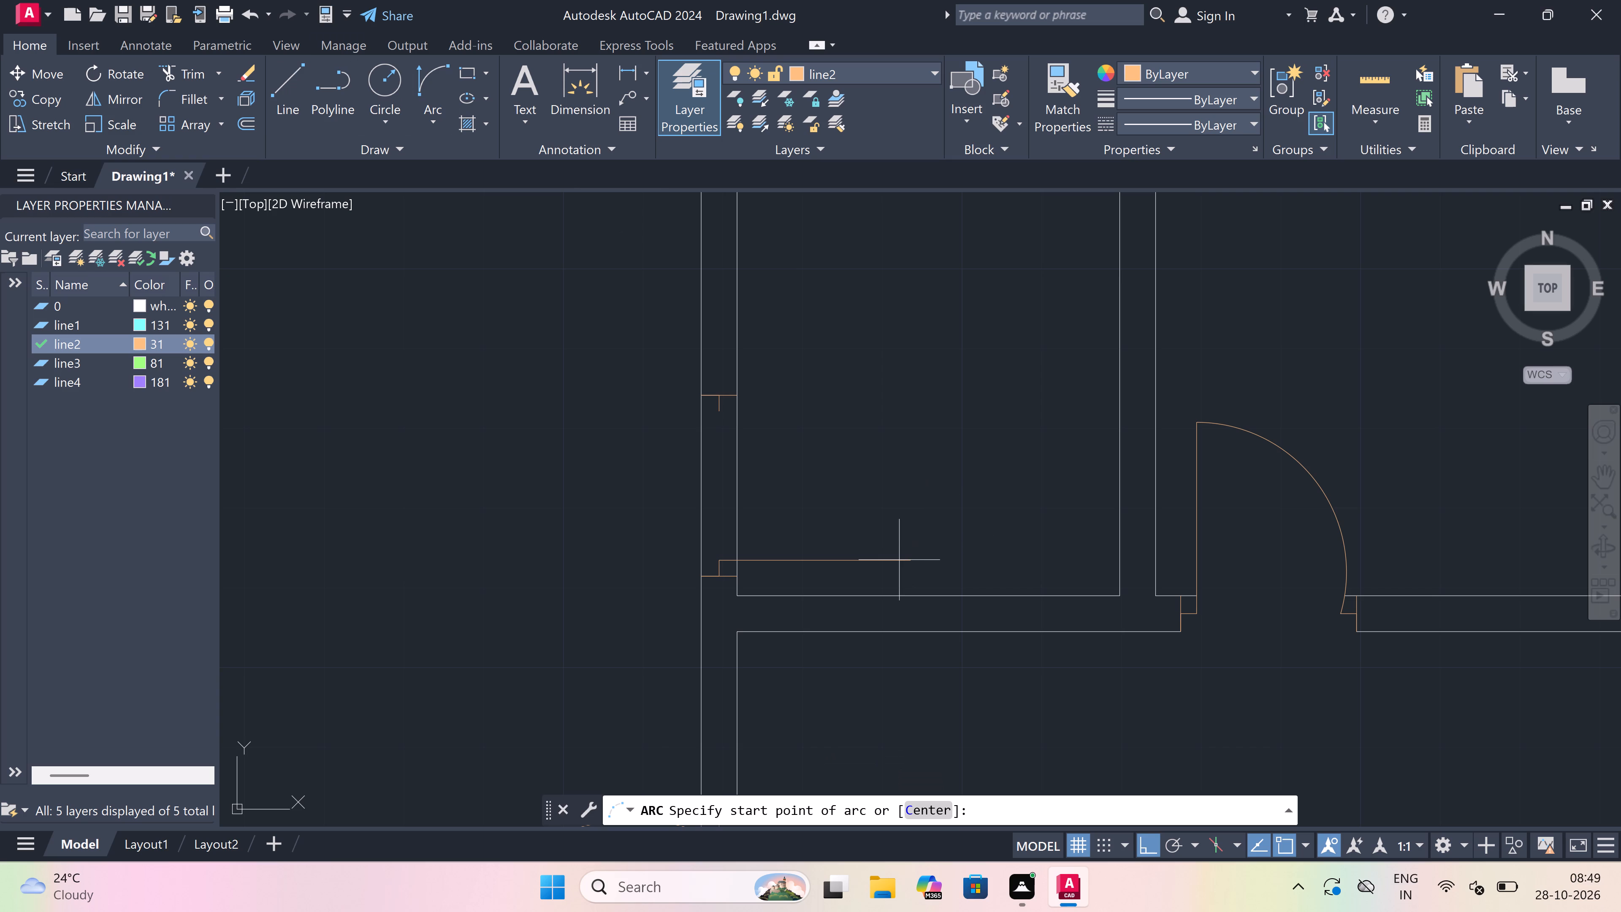
pyautogui.moveTo(919, 561); pyautogui.dragTo(881, 529)
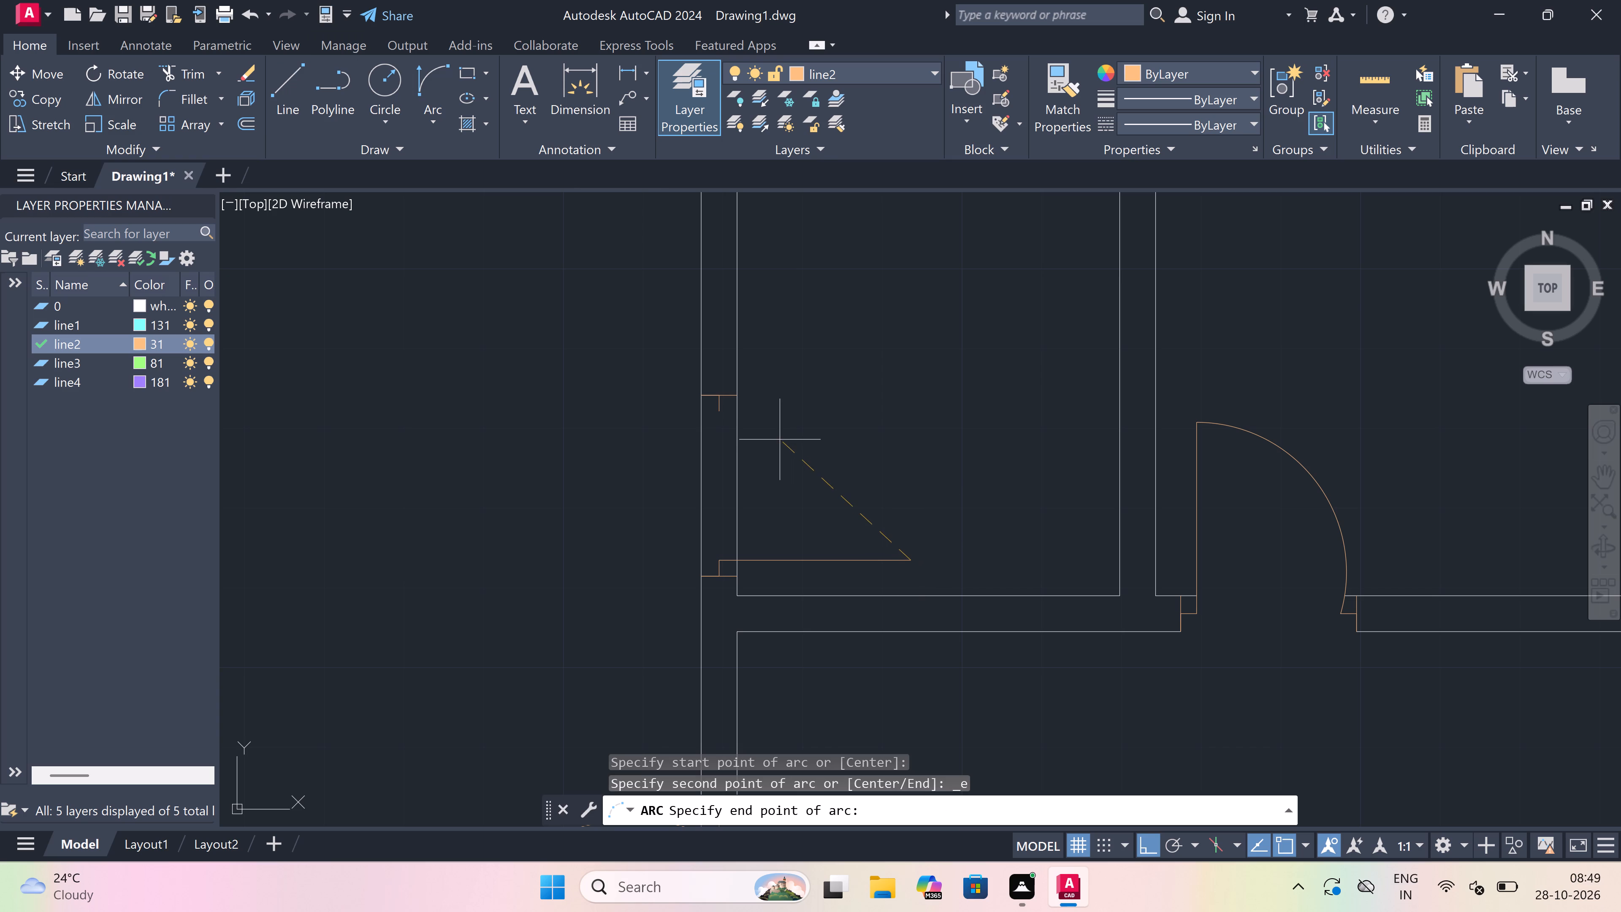
pyautogui.moveTo(718, 416); pyautogui.dragTo(774, 407)
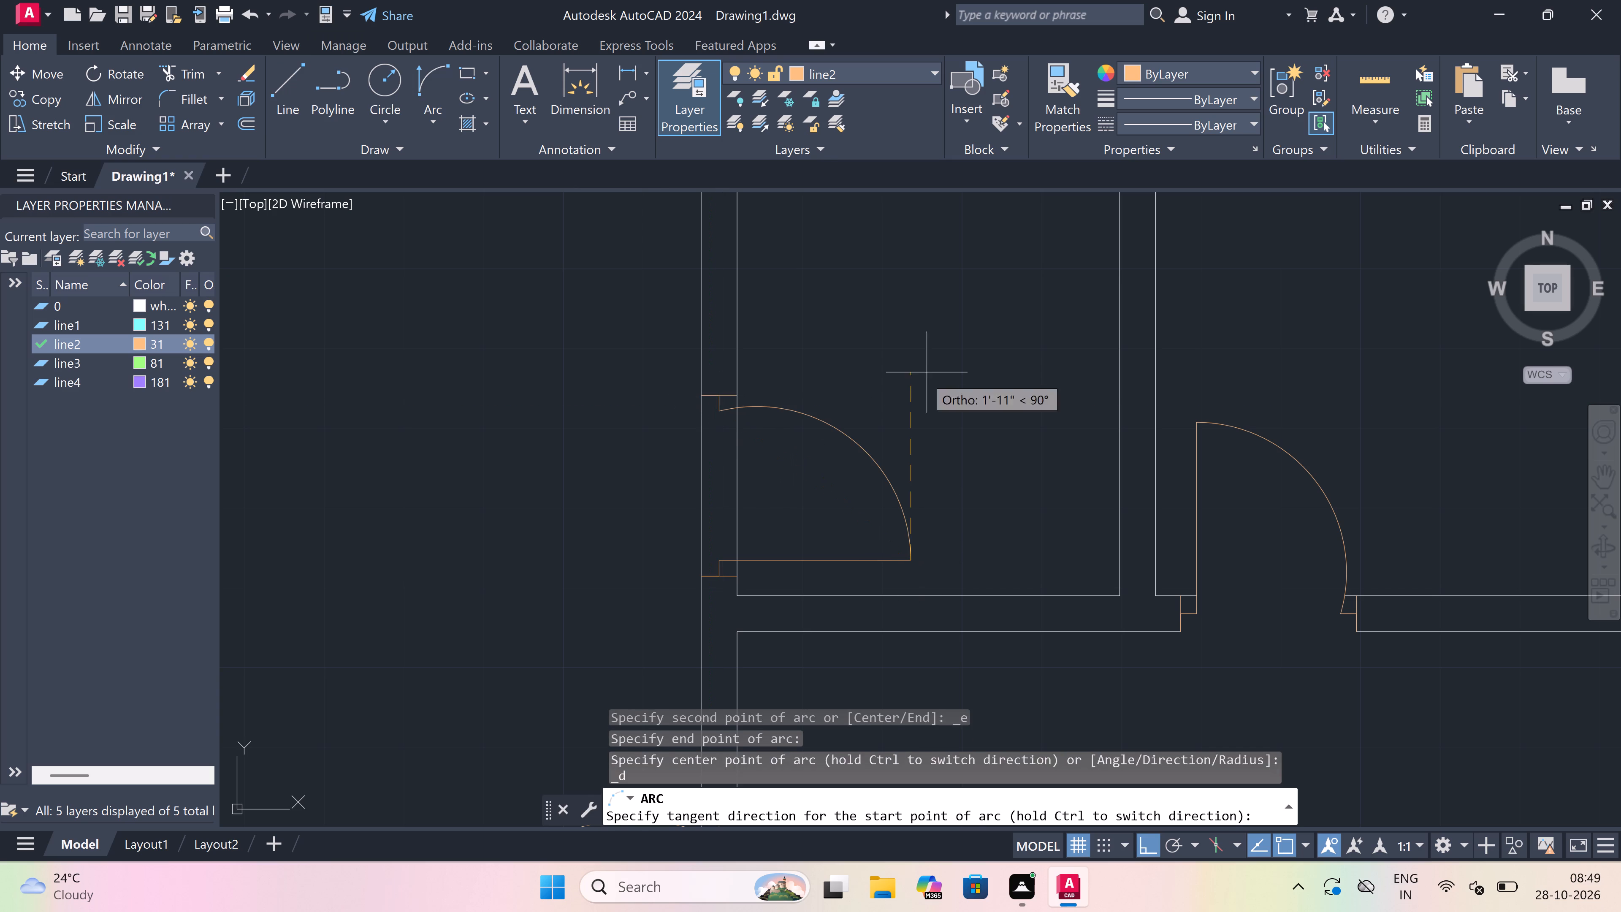
pyautogui.click(927, 372)
# Trim both lines of the narrow room's west wall between the north and south jambs to open the doorway.
pyautogui.press('t')
pyautogui.press('r')
pyautogui.press('space')
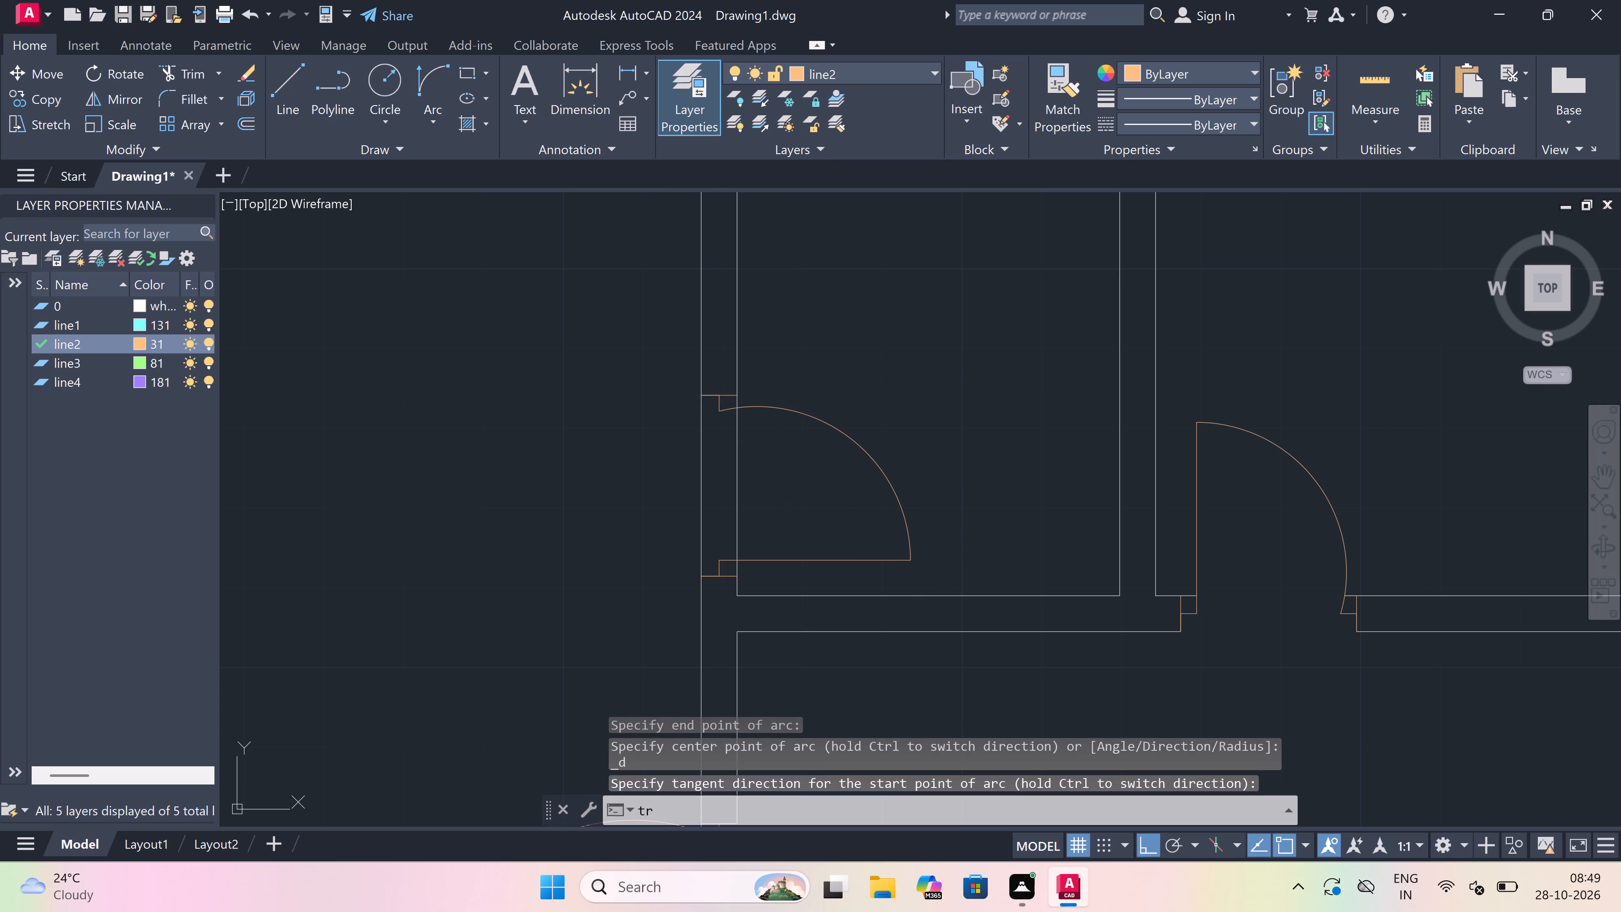
pyautogui.moveTo(784, 509); pyautogui.dragTo(781, 505)
pyautogui.moveTo(534, 494); pyautogui.dragTo(555, 494)
pyautogui.press('Escape')
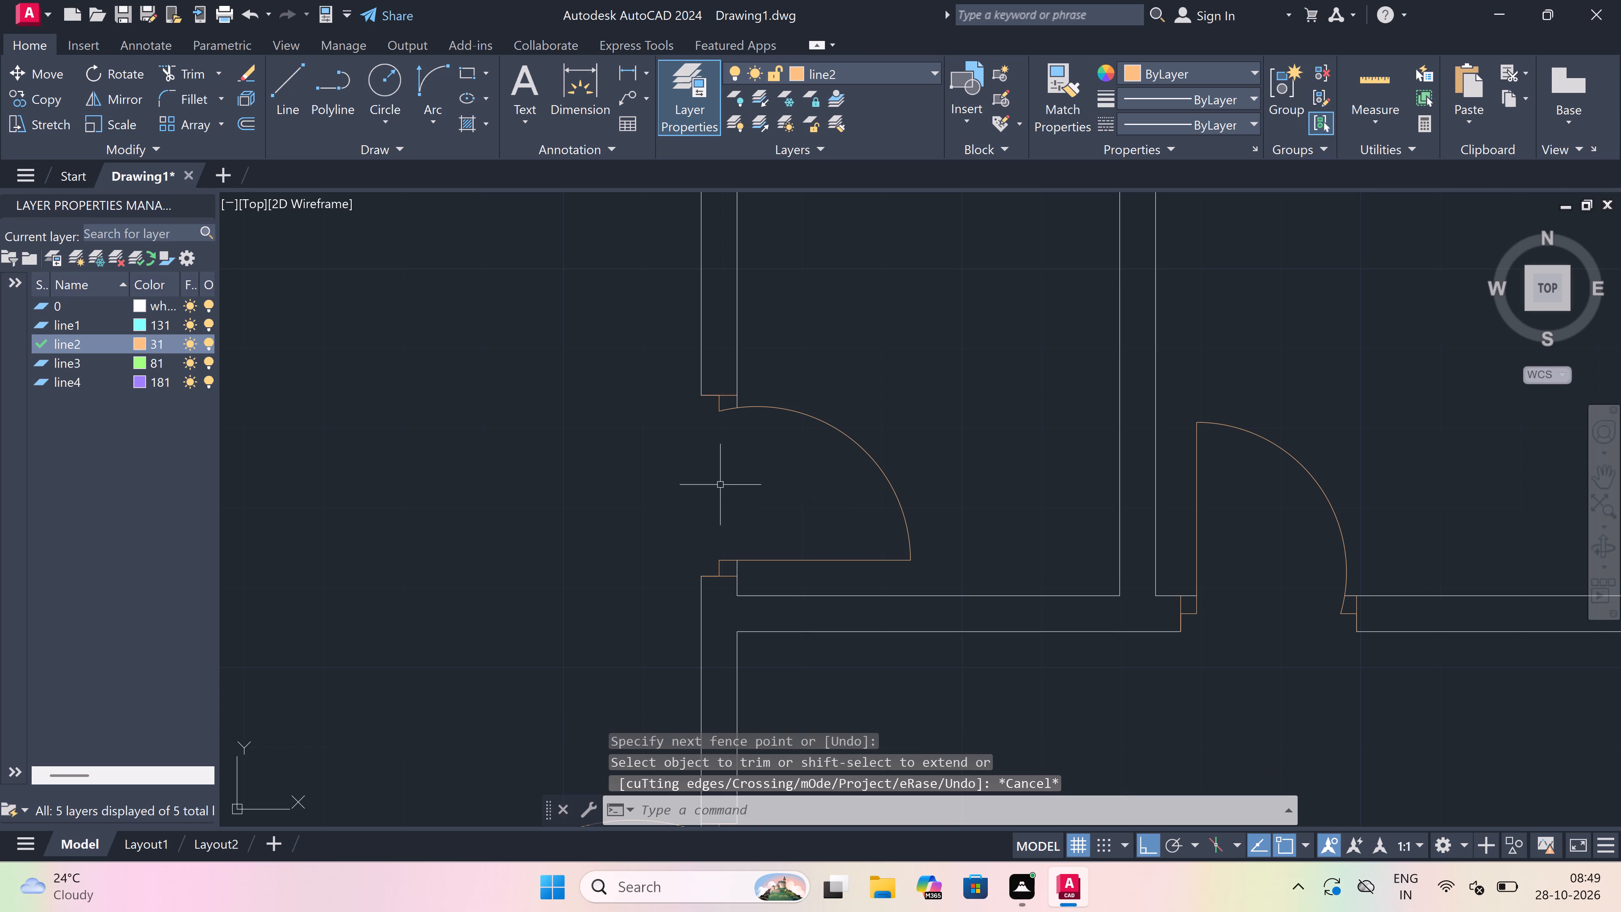
# Draw the north jamb across the southwest room's east wall near its northeast corner, with a 2" stub south from its midpoint and a 3' leaf west.
pyautogui.scroll(-7, 720, 483)
pyautogui.scroll(2, 714, 536)
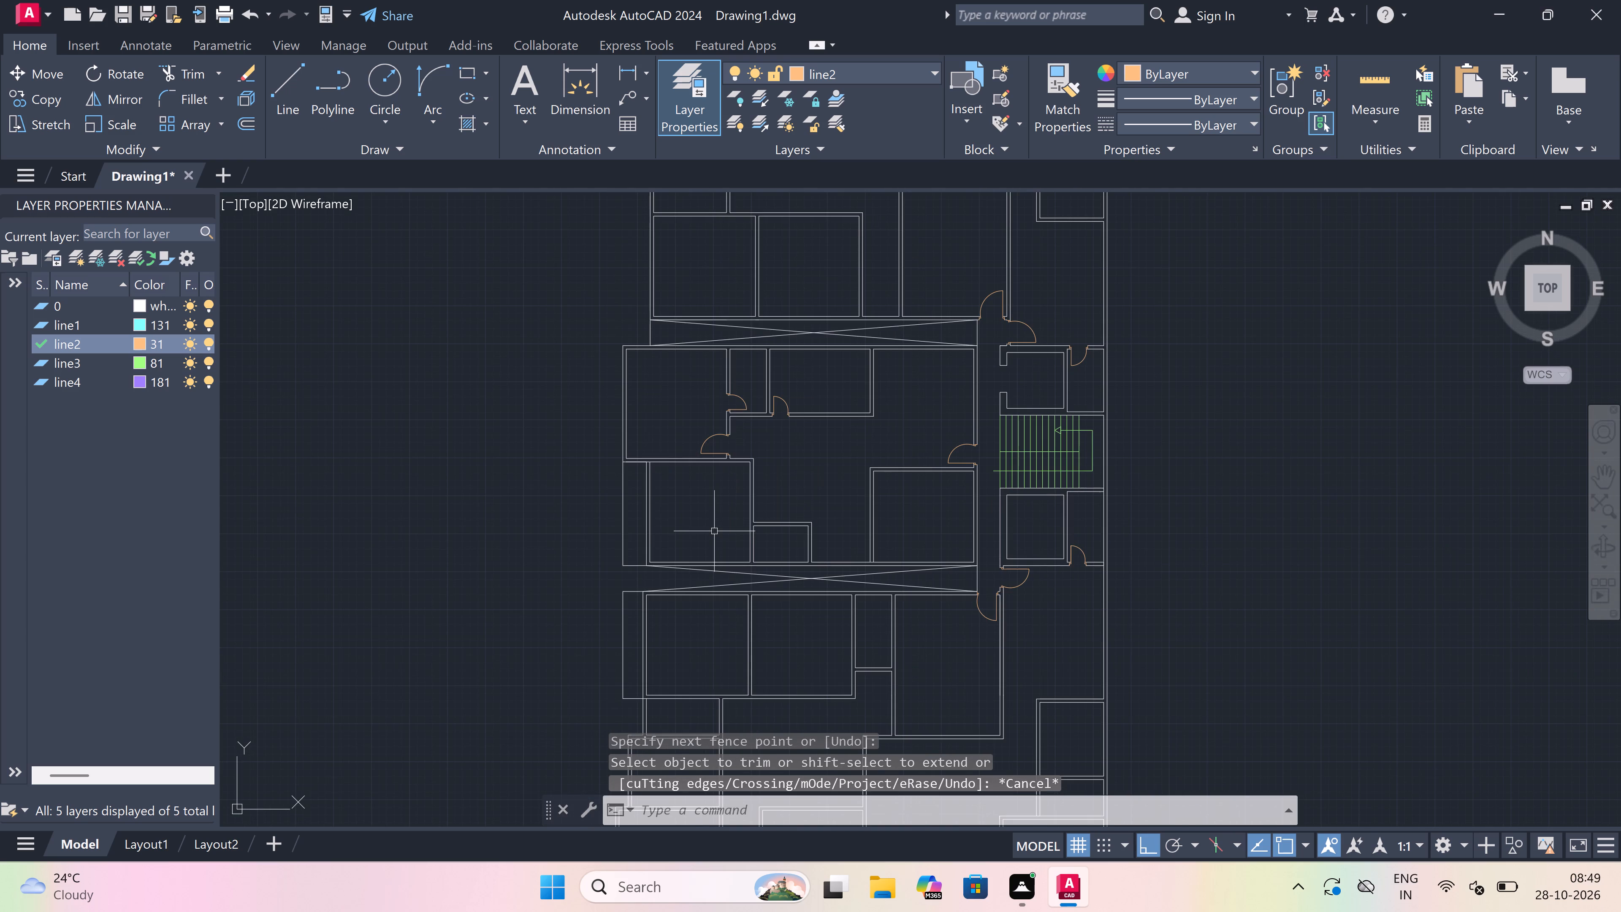
pyautogui.press('l')
pyautogui.press('space')
pyautogui.scroll(1, 723, 488)
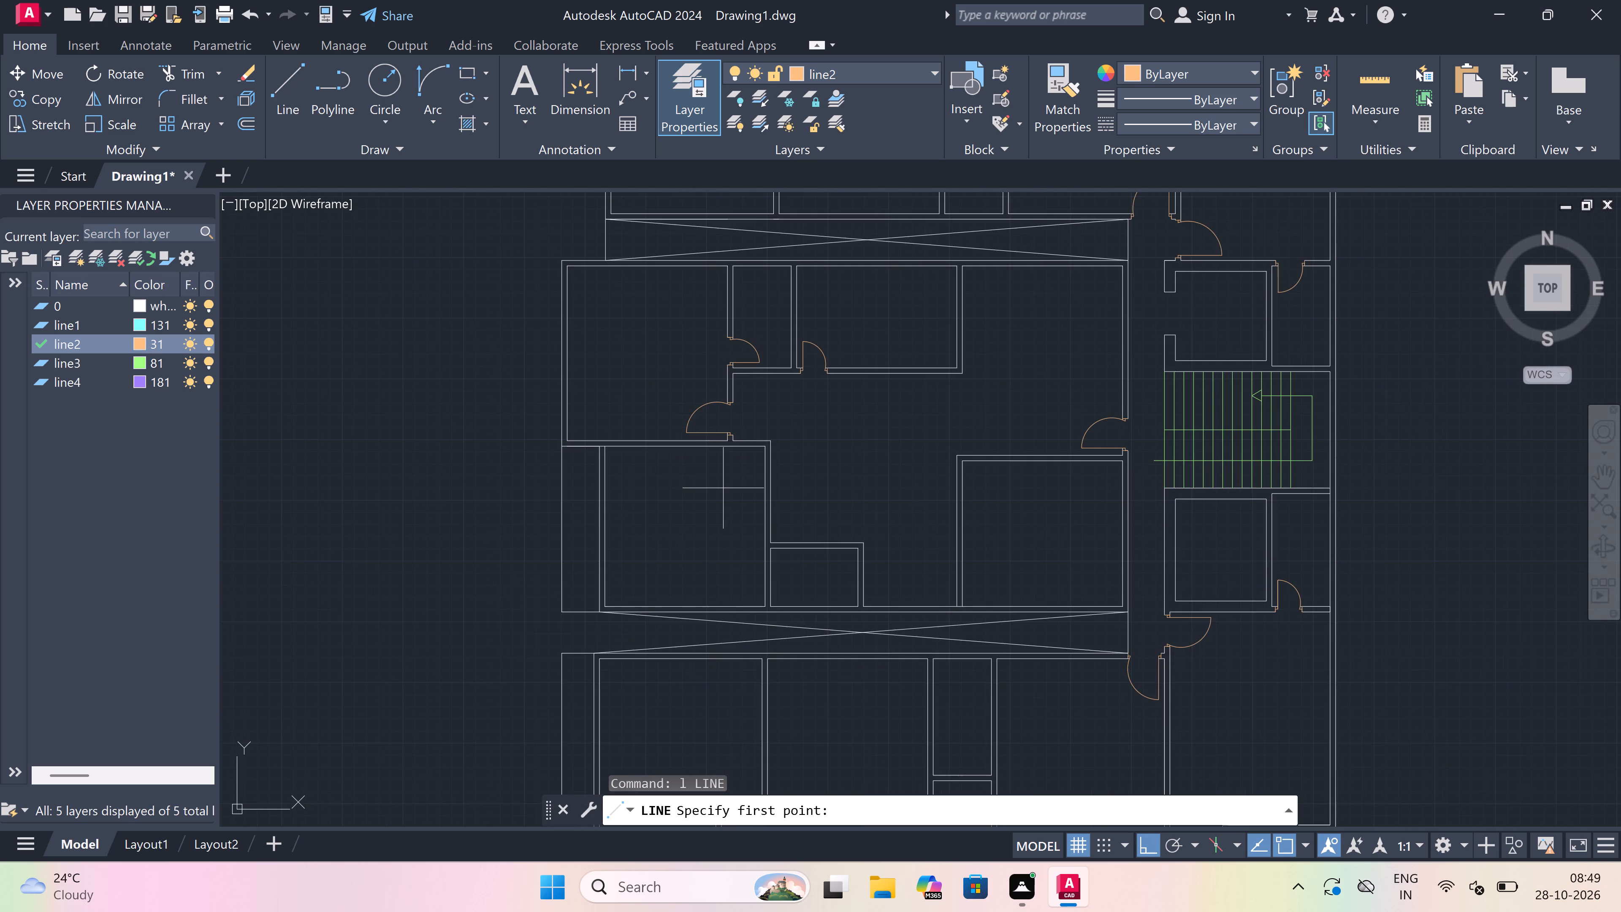
pyautogui.scroll(3, 757, 426)
pyautogui.scroll(1, 775, 505)
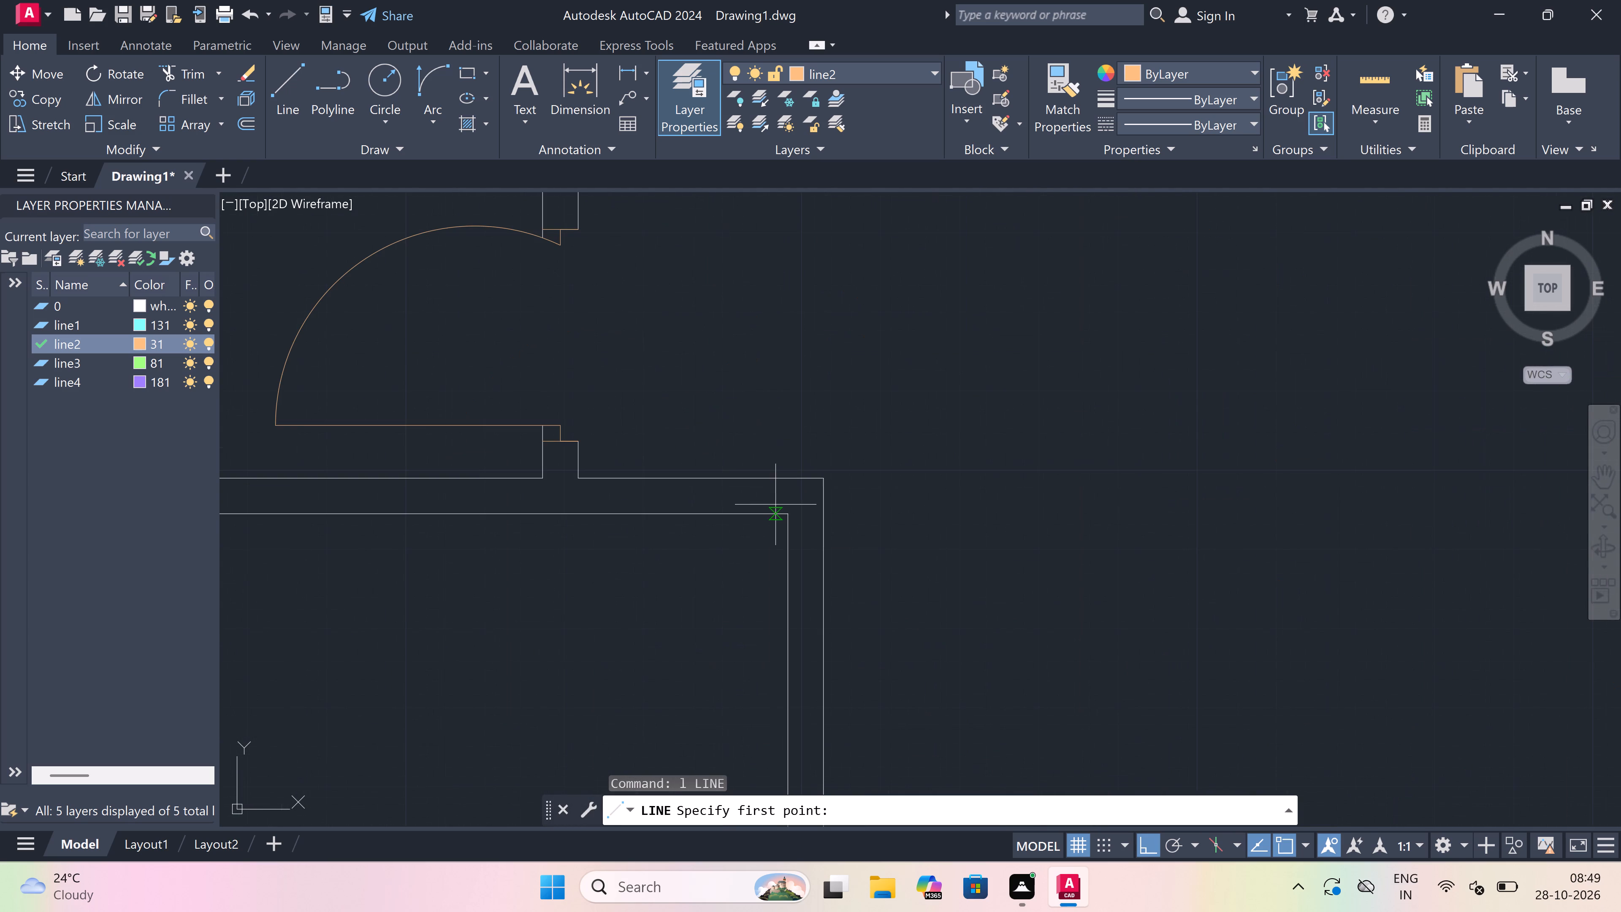
pyautogui.moveTo(794, 529); pyautogui.dragTo(801, 530)
pyautogui.click(824, 531)
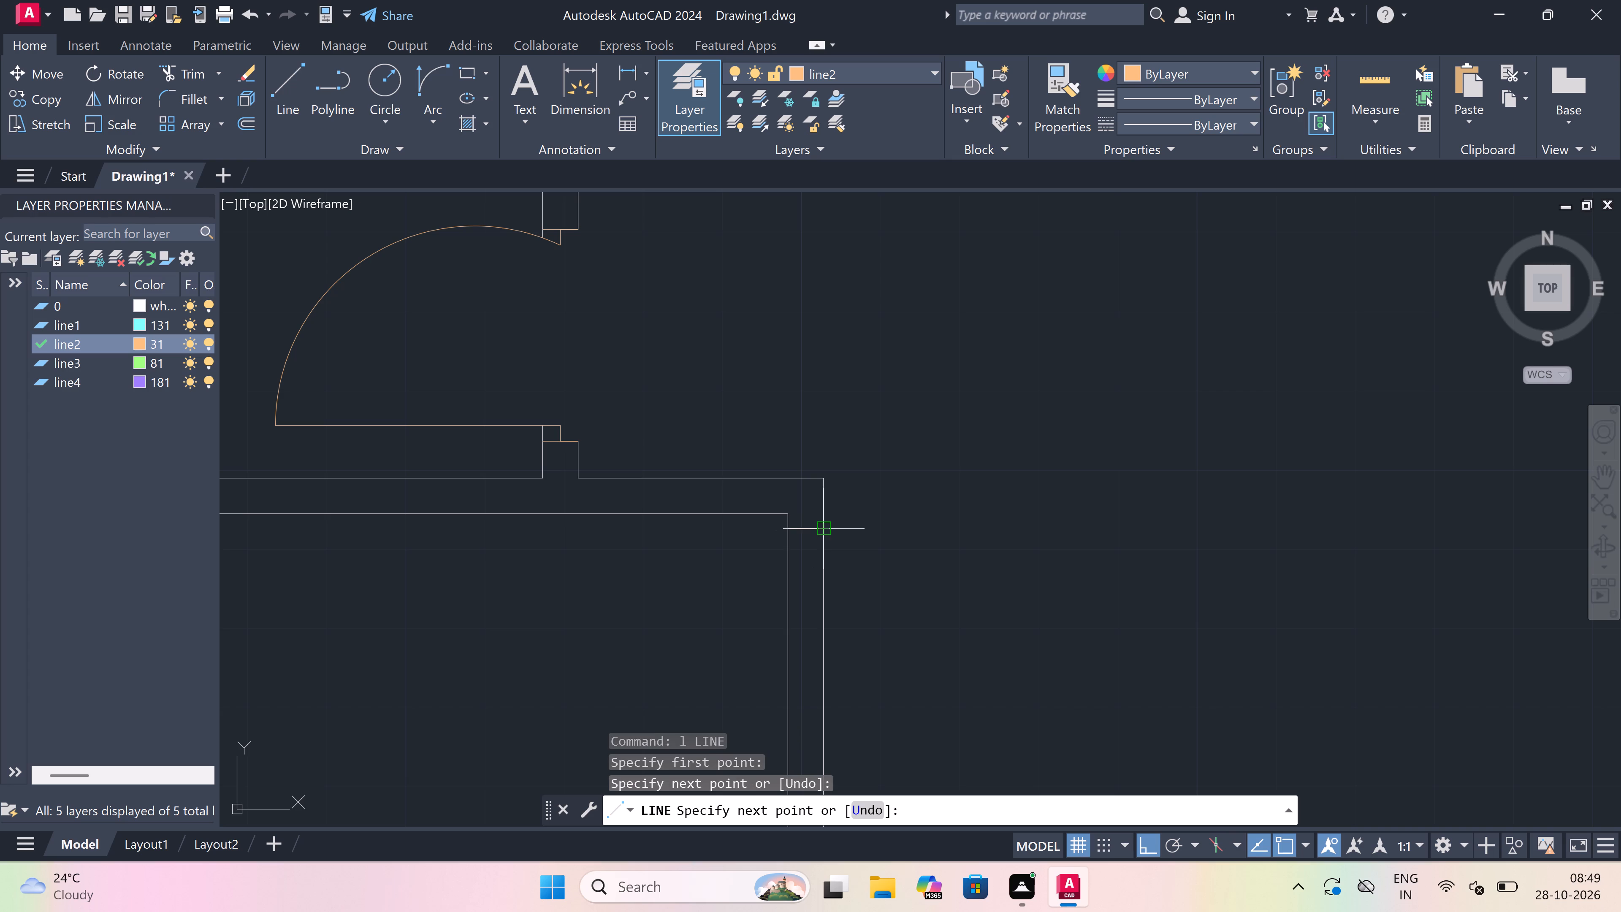
pyautogui.click(809, 524)
pyautogui.scroll(2, 813, 549)
pyautogui.write('2"')
pyautogui.press('space')
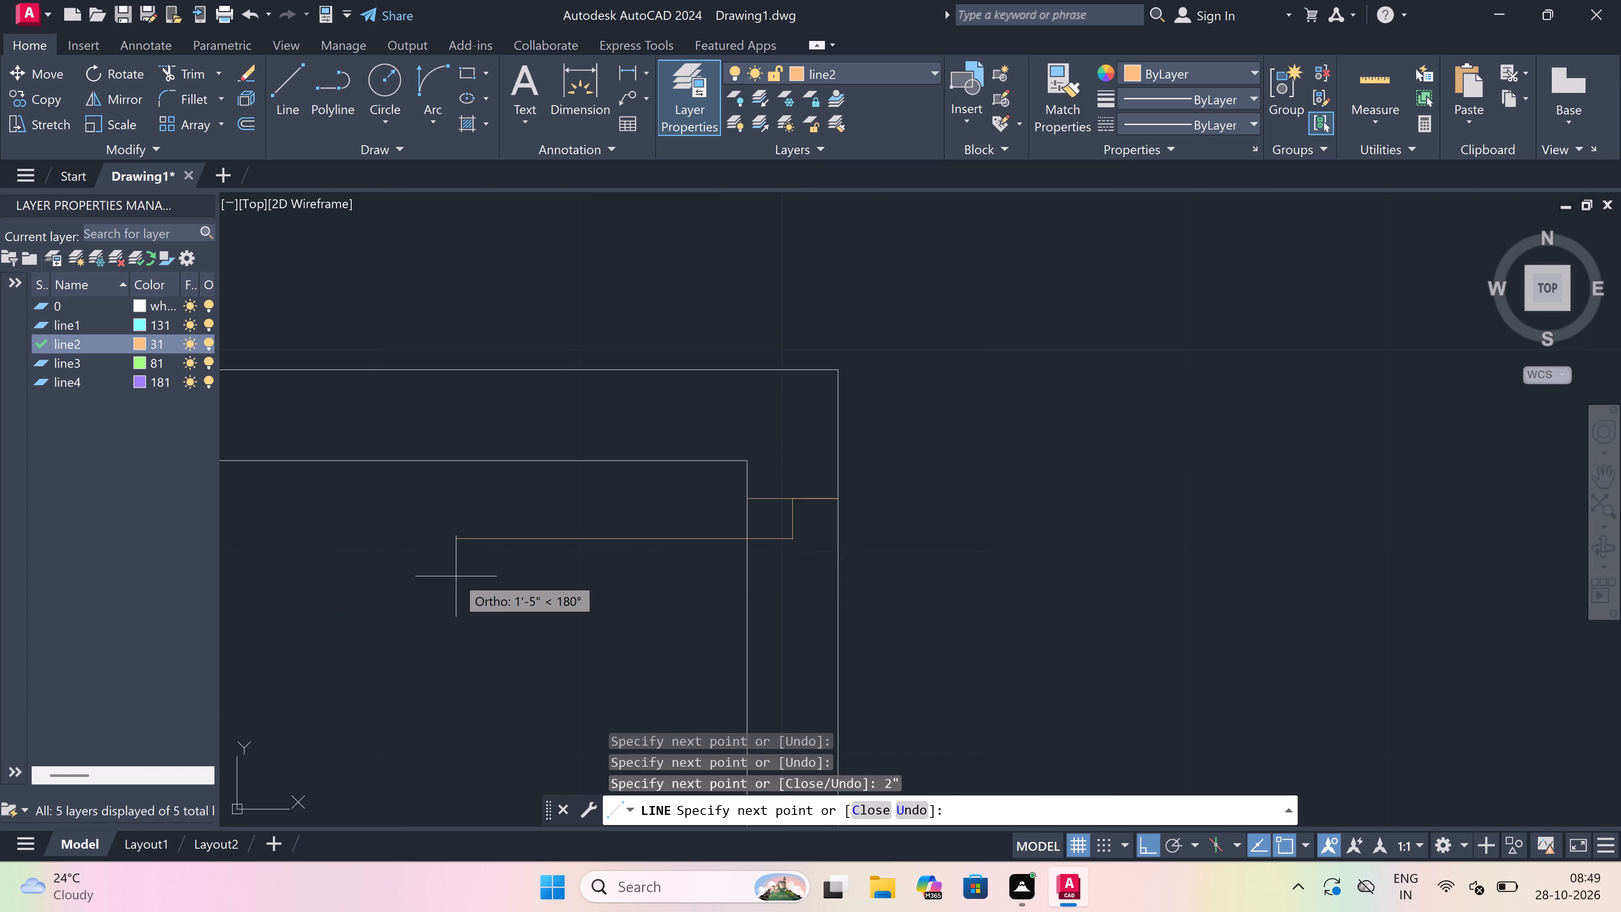
pyautogui.write("3'")
pyautogui.press('space')
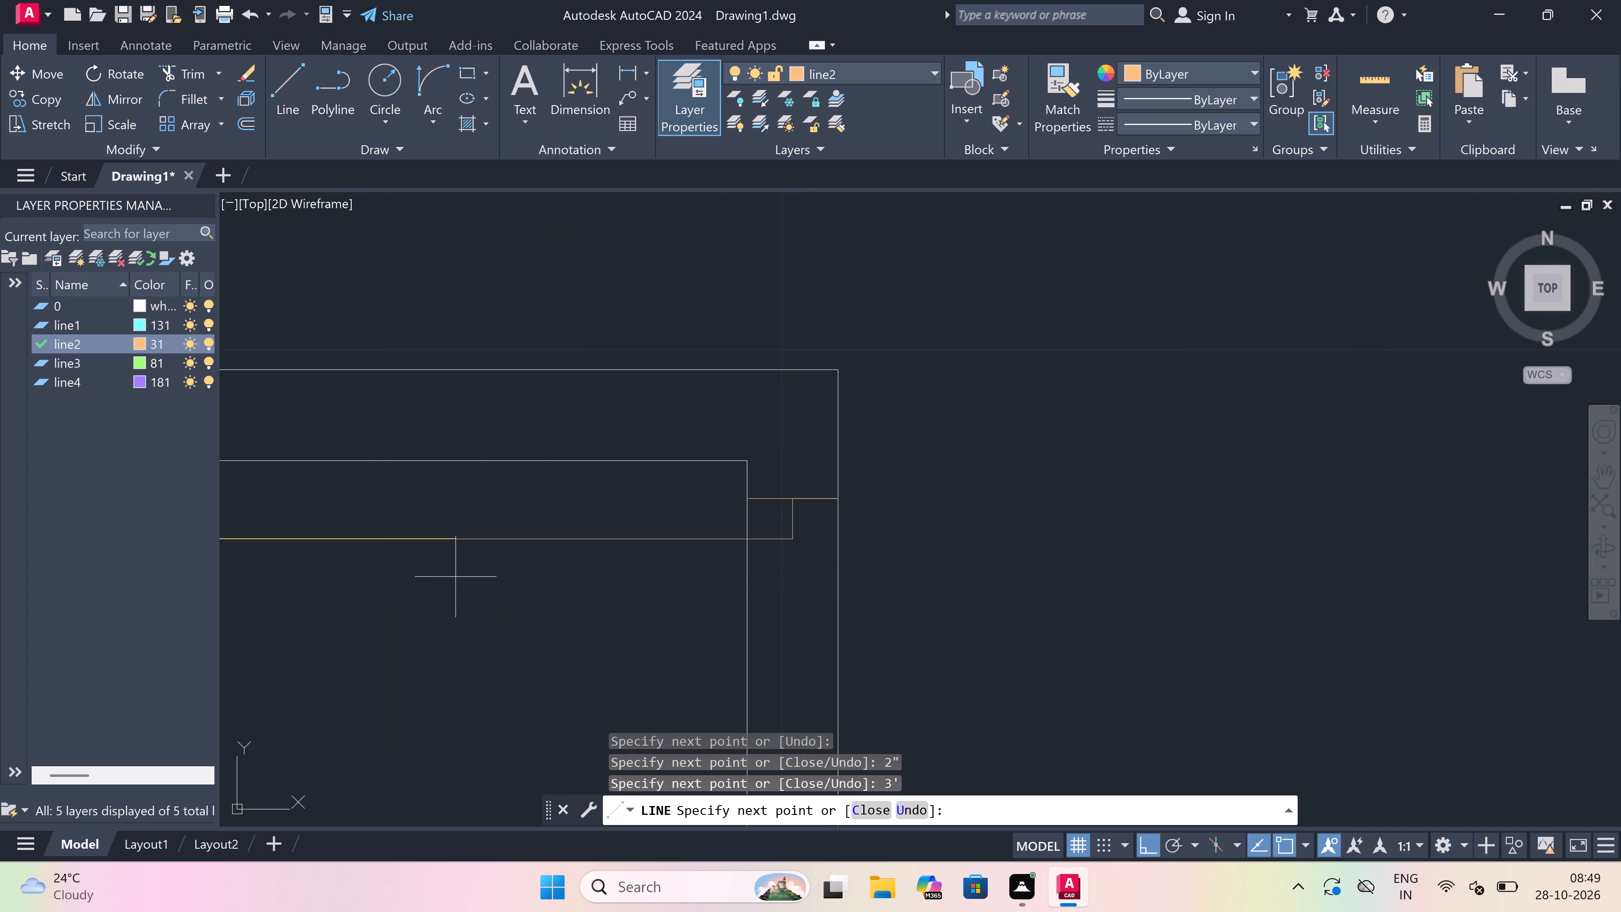
pyautogui.press('Escape')
# Draw the south jamb line across the southwest room's east wall, with a 2" stub north from its midpoint.
pyautogui.press('space')
pyautogui.scroll(-2, 659, 415)
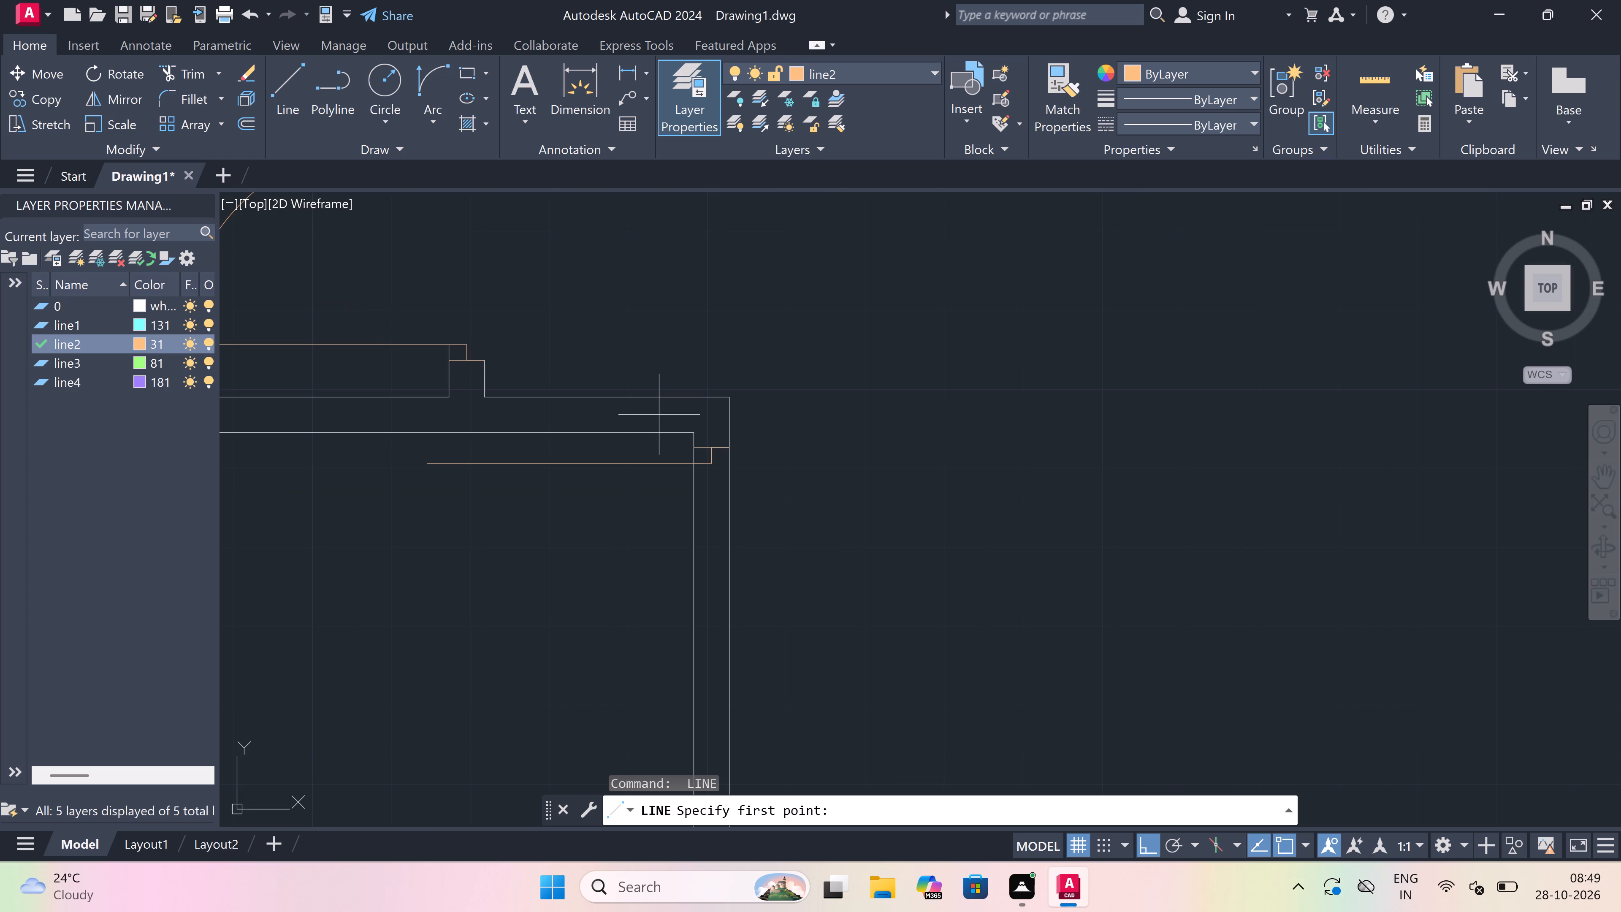
pyautogui.scroll(-2, 659, 415)
pyautogui.scroll(2, 657, 498)
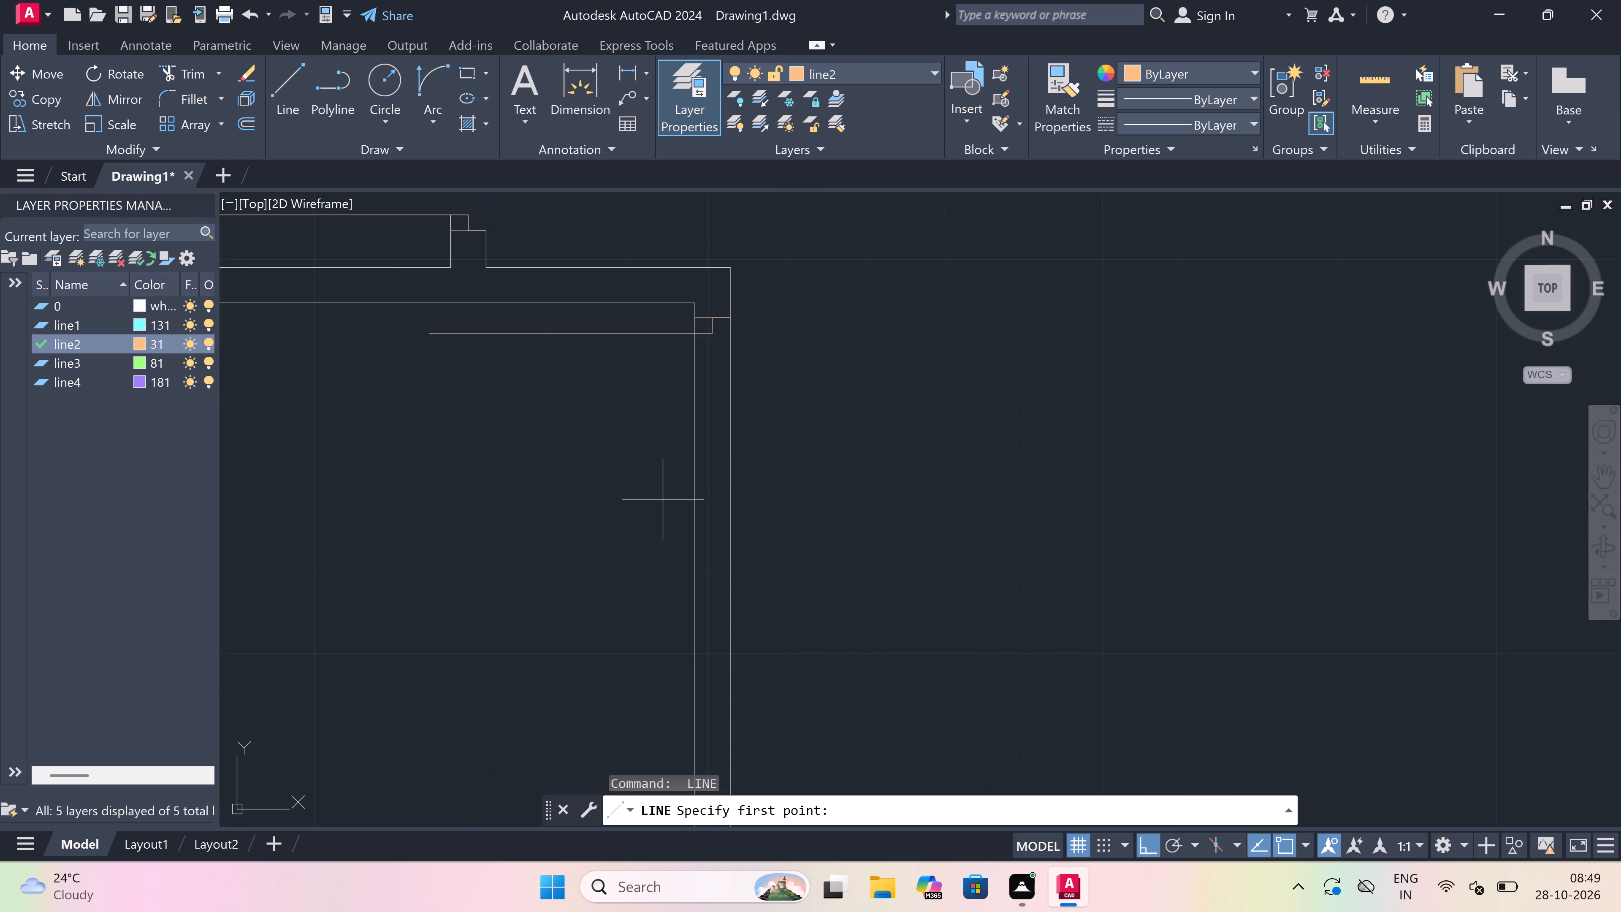
pyautogui.moveTo(697, 551); pyautogui.dragTo(701, 553)
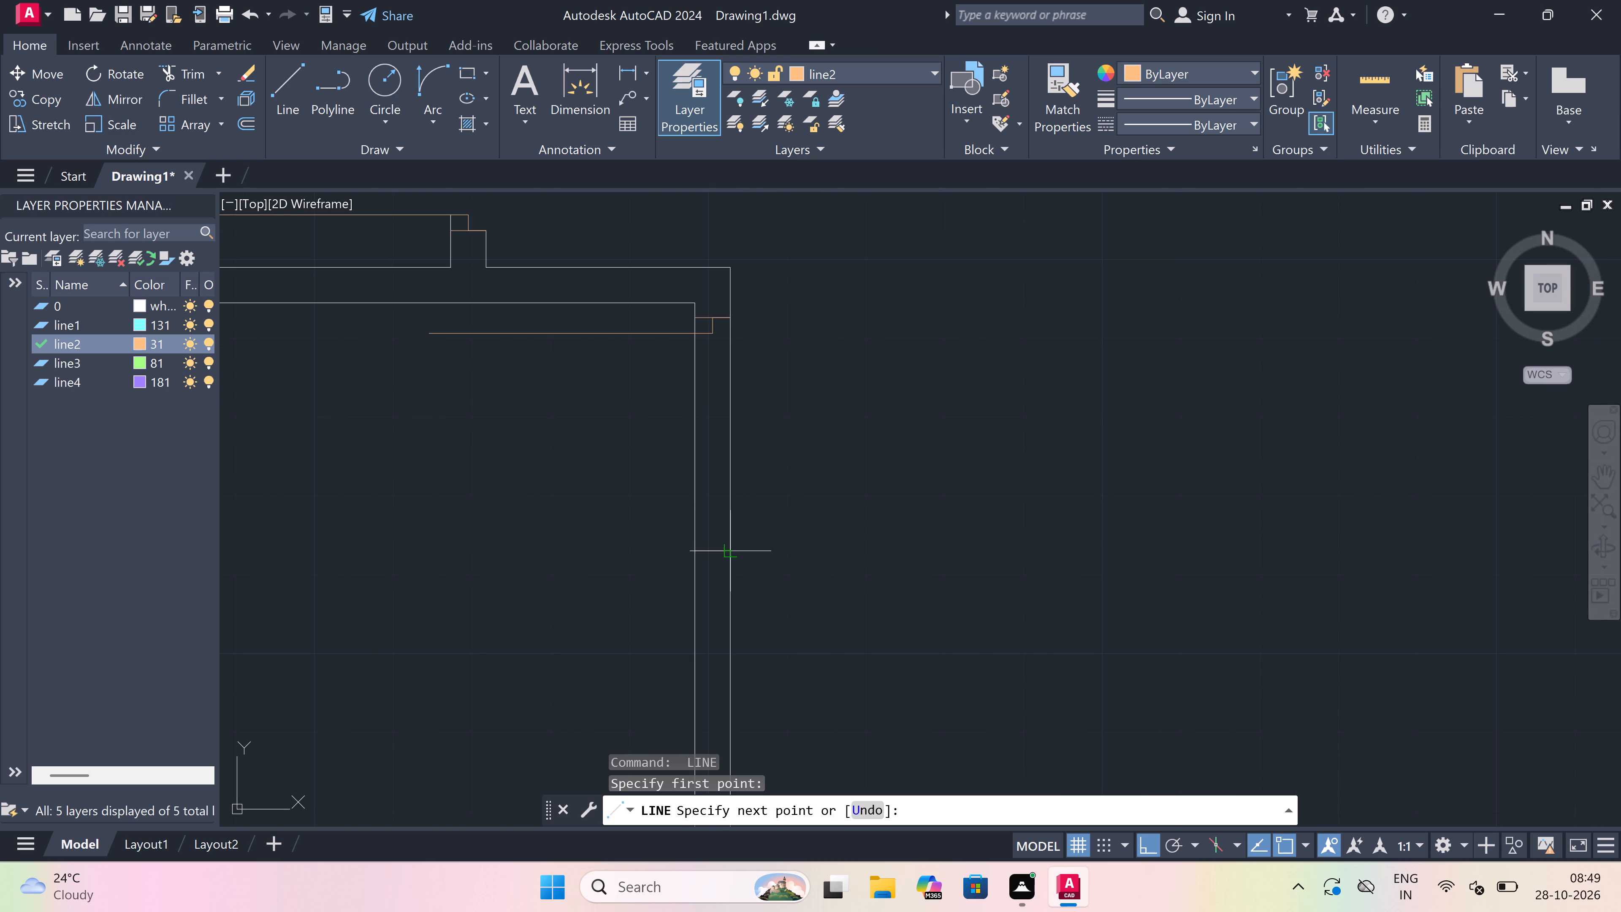
pyautogui.click(724, 552)
pyautogui.moveTo(717, 553); pyautogui.dragTo(716, 525)
pyautogui.write('2"')
pyautogui.press('space')
pyautogui.press('Escape')
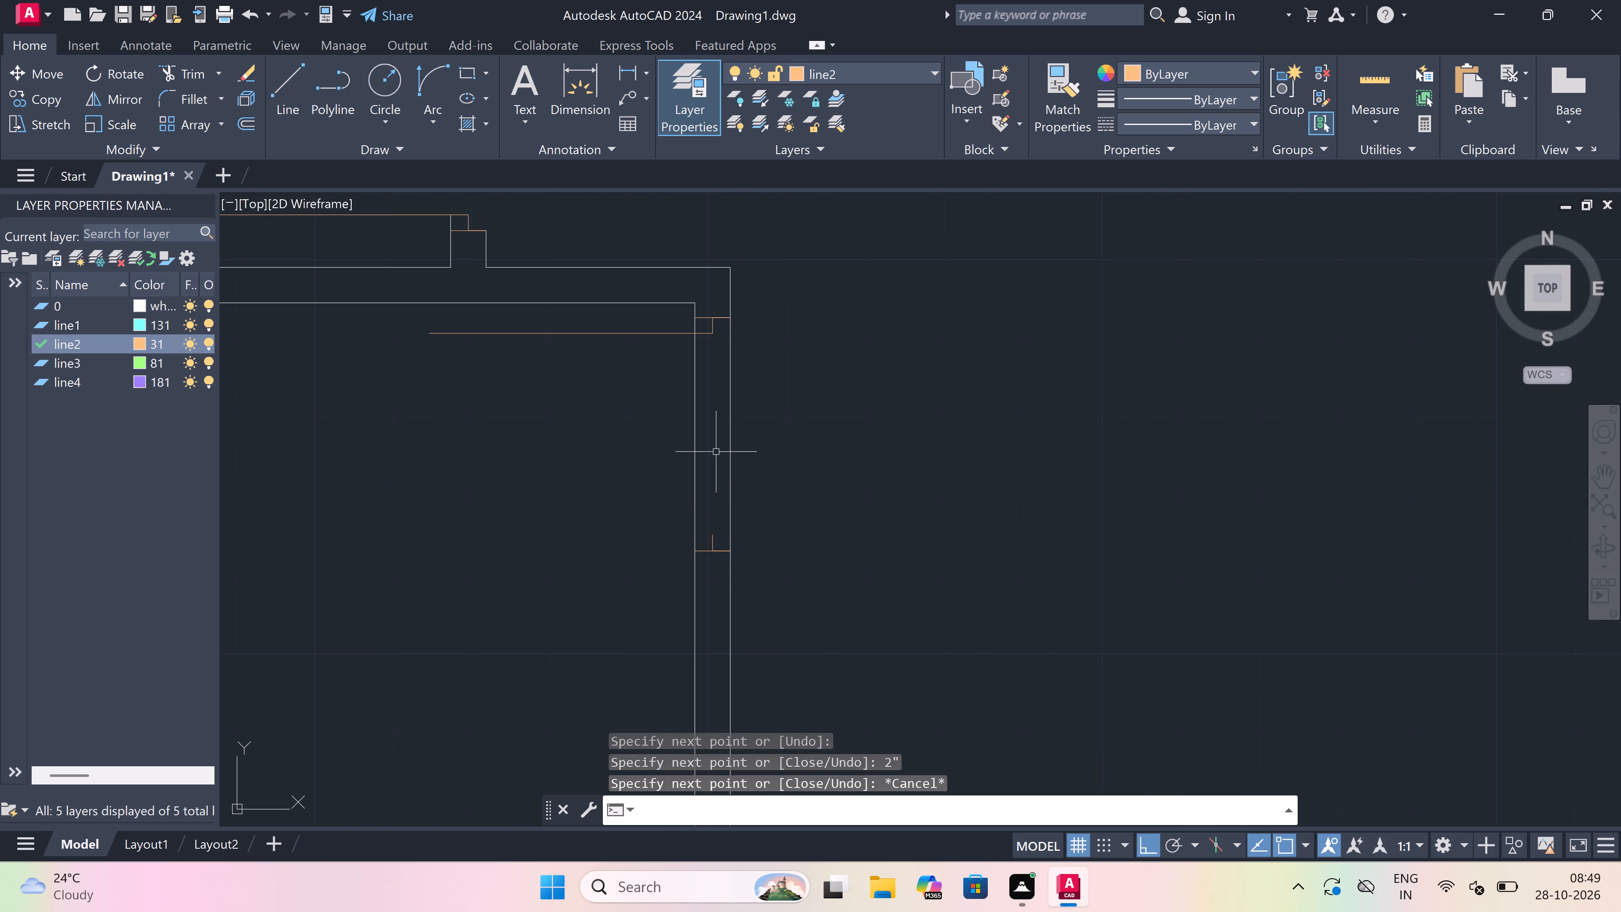
# Draw the door's swing arc from the west end of the 3' leaf to the end of the south jamb's stub.
pyautogui.click(433, 71)
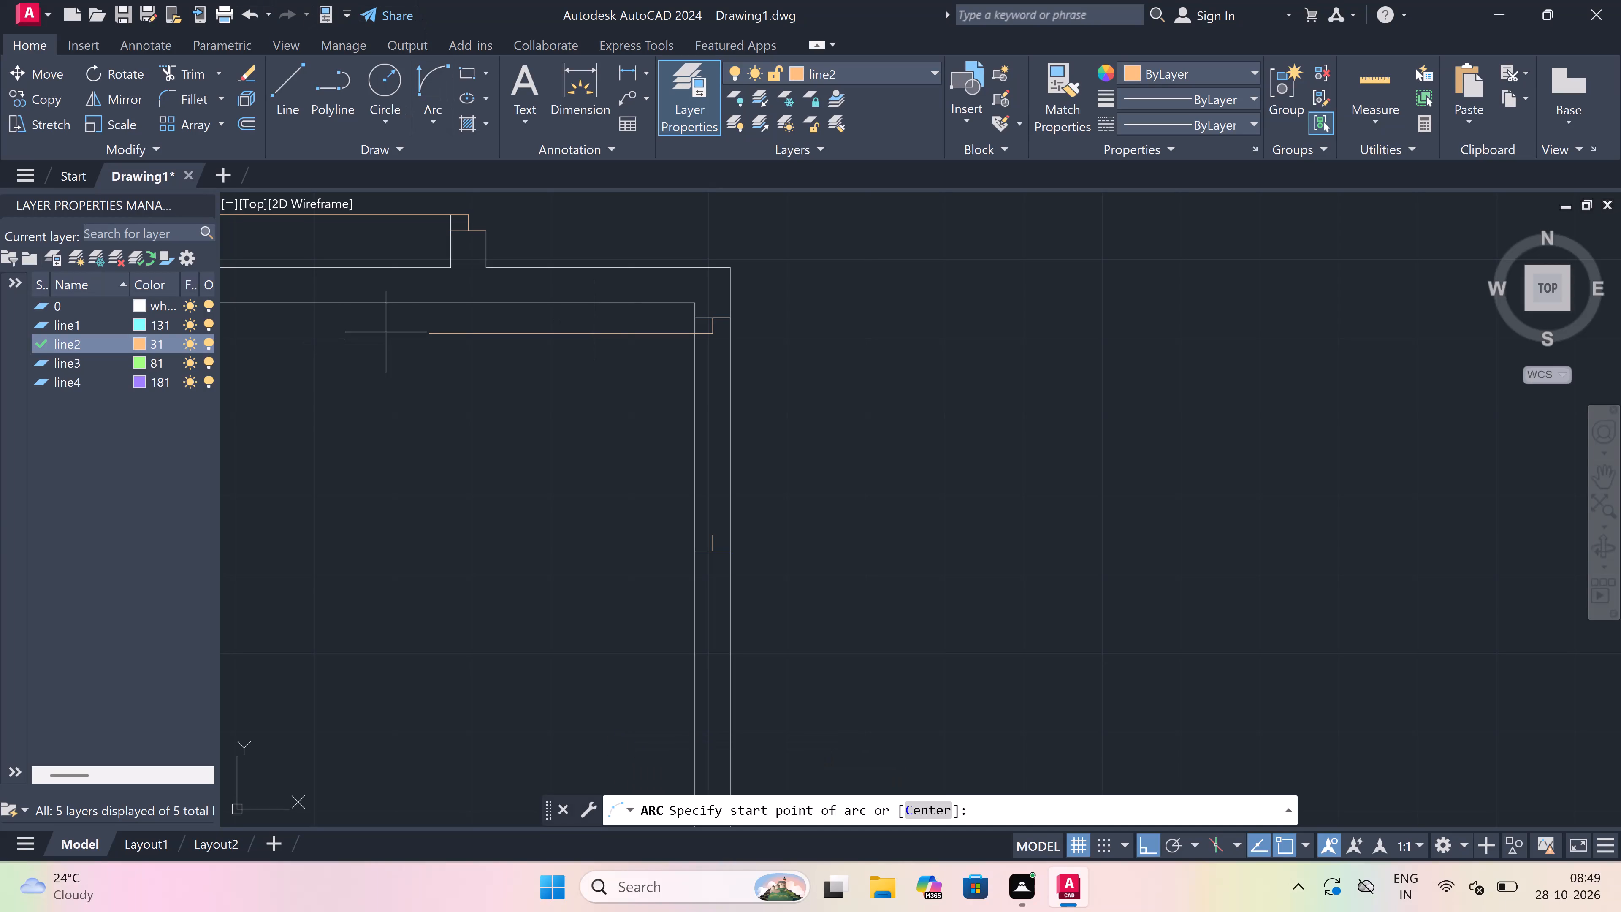
pyautogui.moveTo(426, 330); pyautogui.dragTo(436, 349)
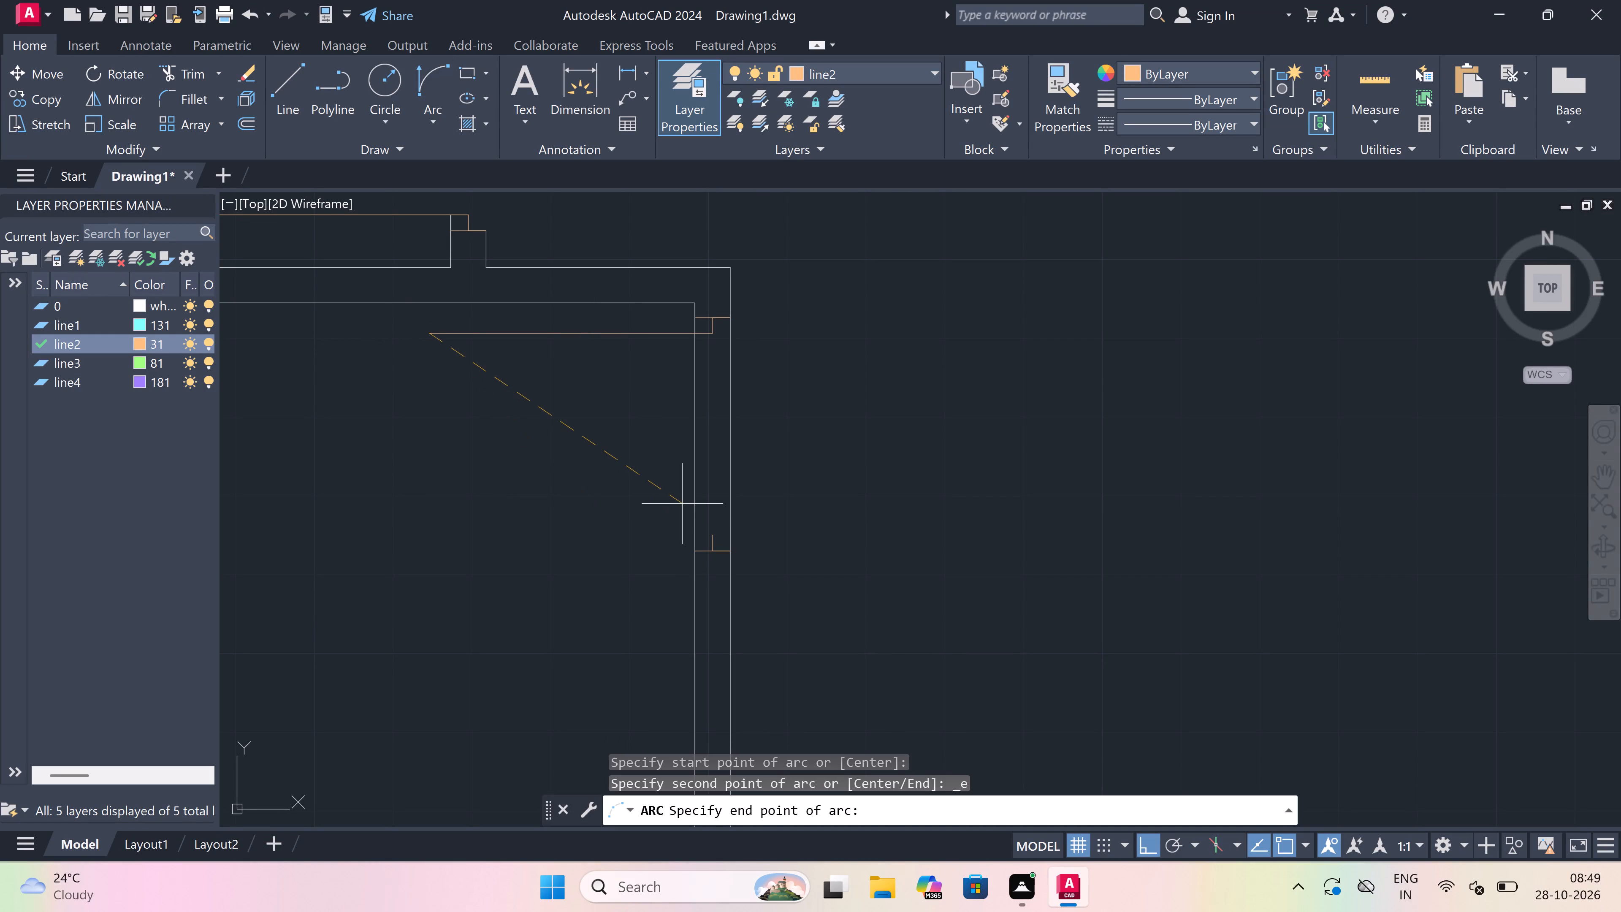
pyautogui.moveTo(714, 537); pyautogui.dragTo(704, 542)
pyautogui.moveTo(594, 599); pyautogui.dragTo(600, 600)
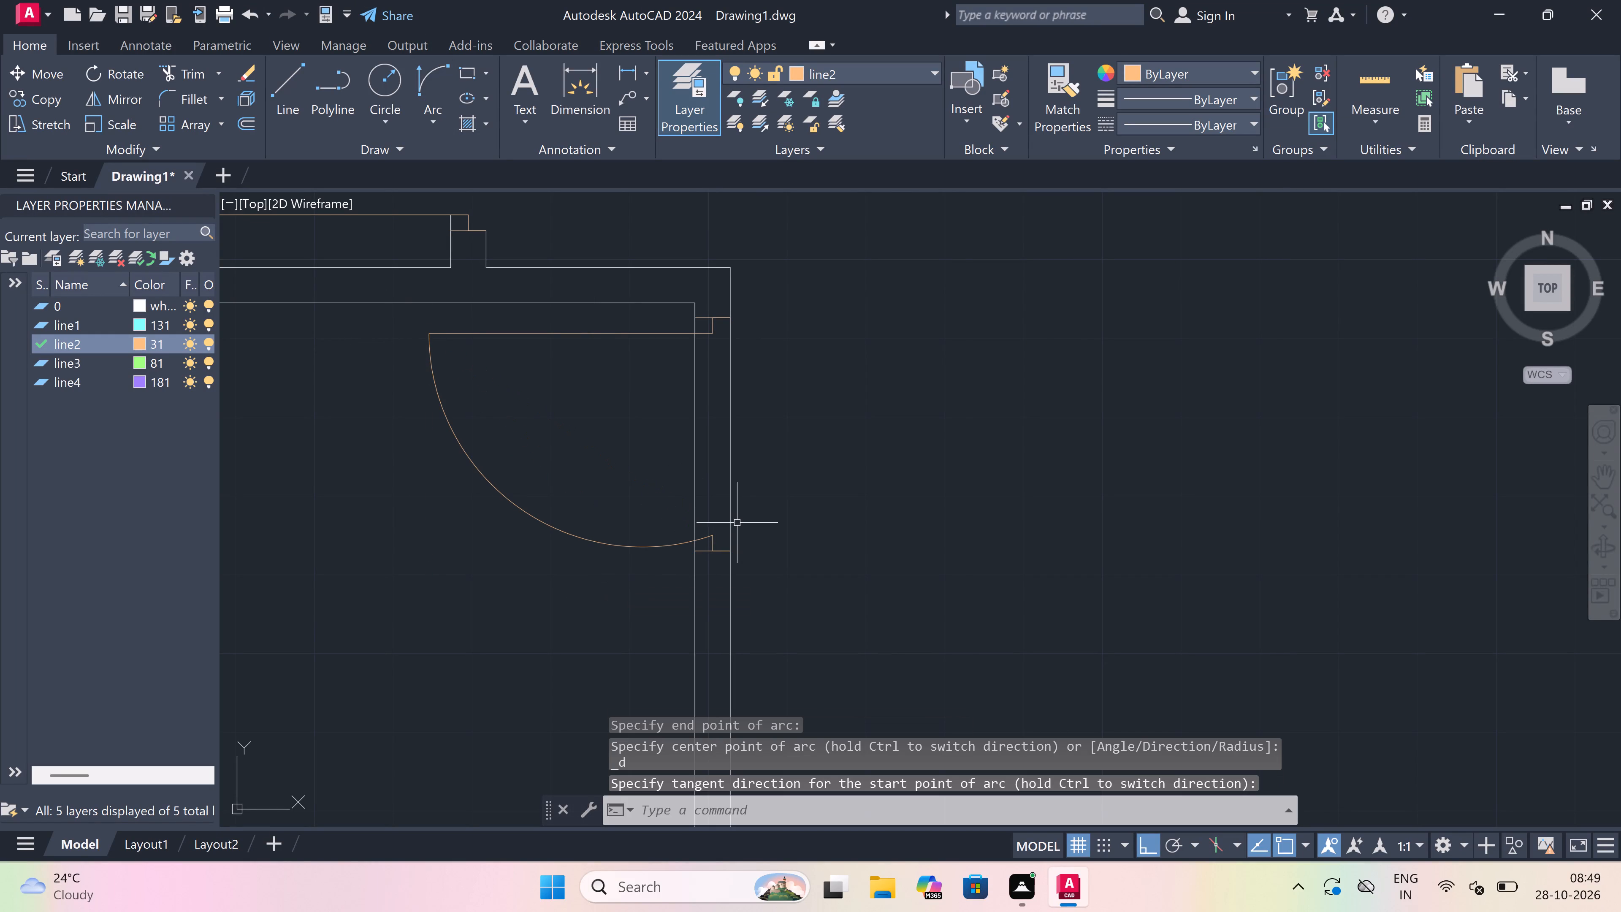
# Trim both lines of the southwest room's east wall between the north and south jambs to open the doorway.
pyautogui.press('t')
pyautogui.press('r')
pyautogui.press('space')
pyautogui.moveTo(597, 433); pyautogui.dragTo(649, 443)
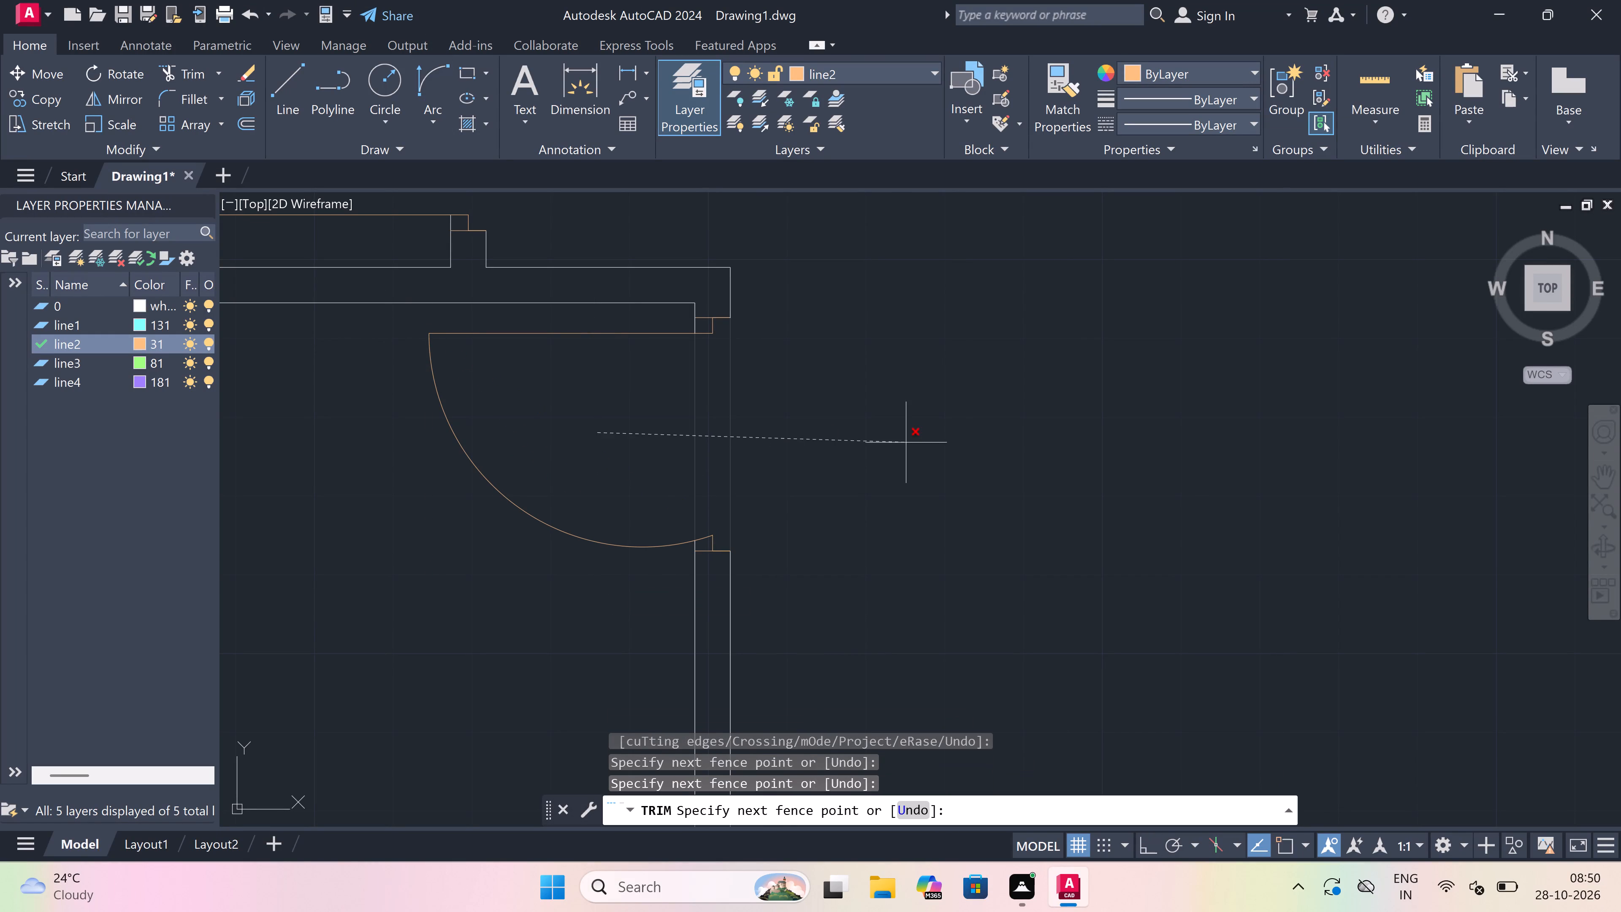
pyautogui.click(906, 442)
pyautogui.press('Escape')
# Draw the north jamb across the small adjoining room's east wall near its northeast corner, with a 2" stub south from its midpoint and a 2' leaf west.
pyautogui.scroll(-6, 635, 492)
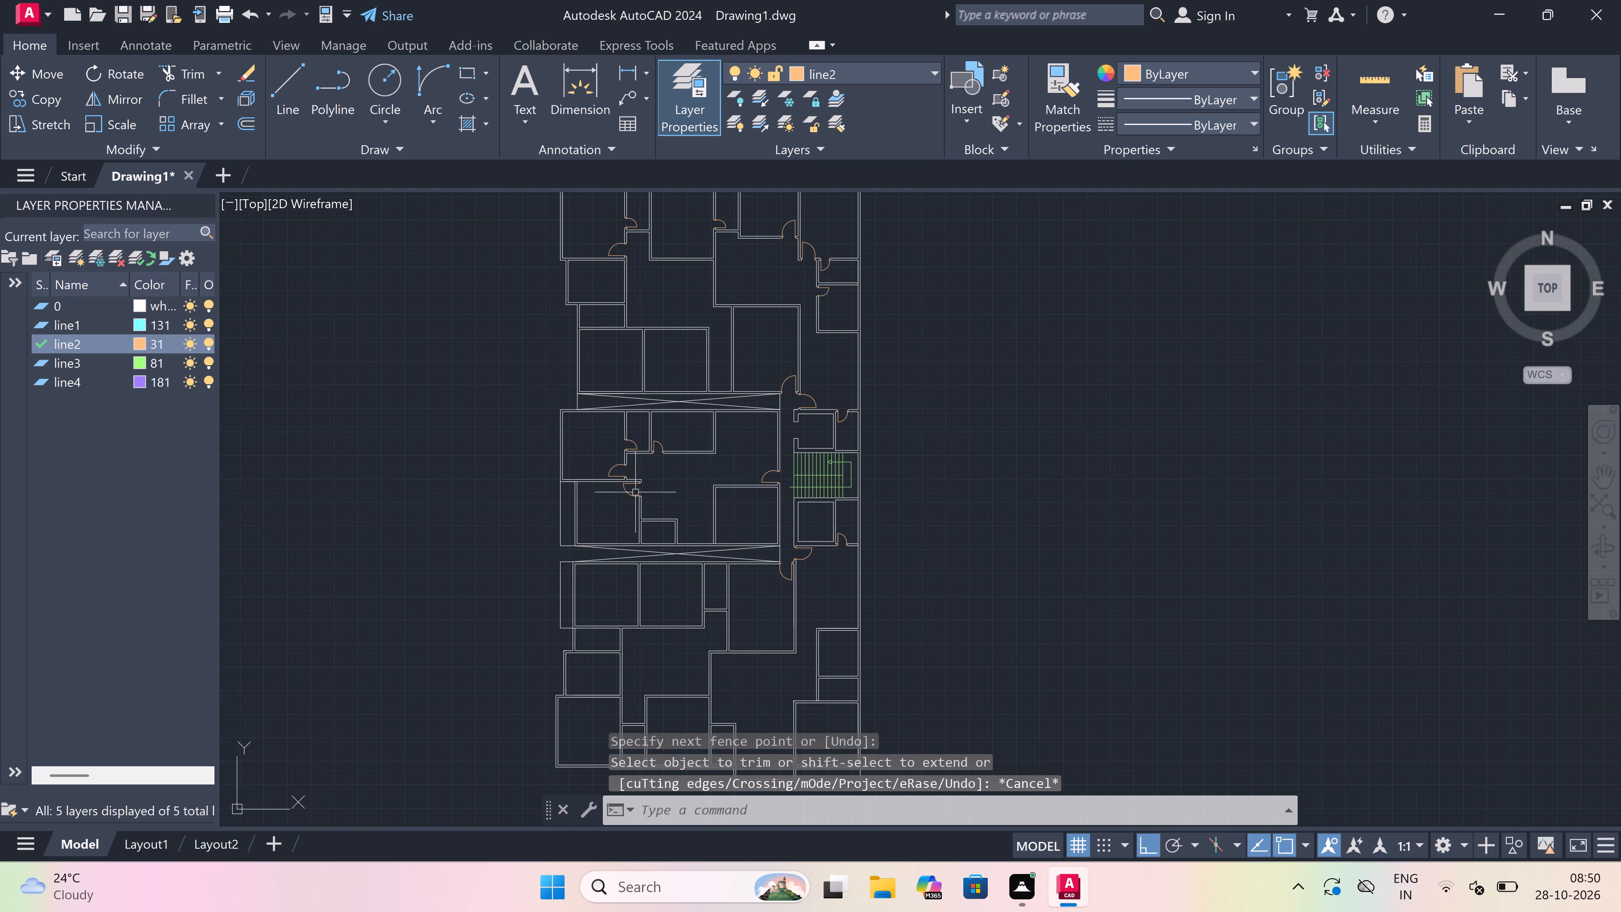
pyautogui.scroll(1, 661, 532)
pyautogui.write('l')
pyautogui.press('space')
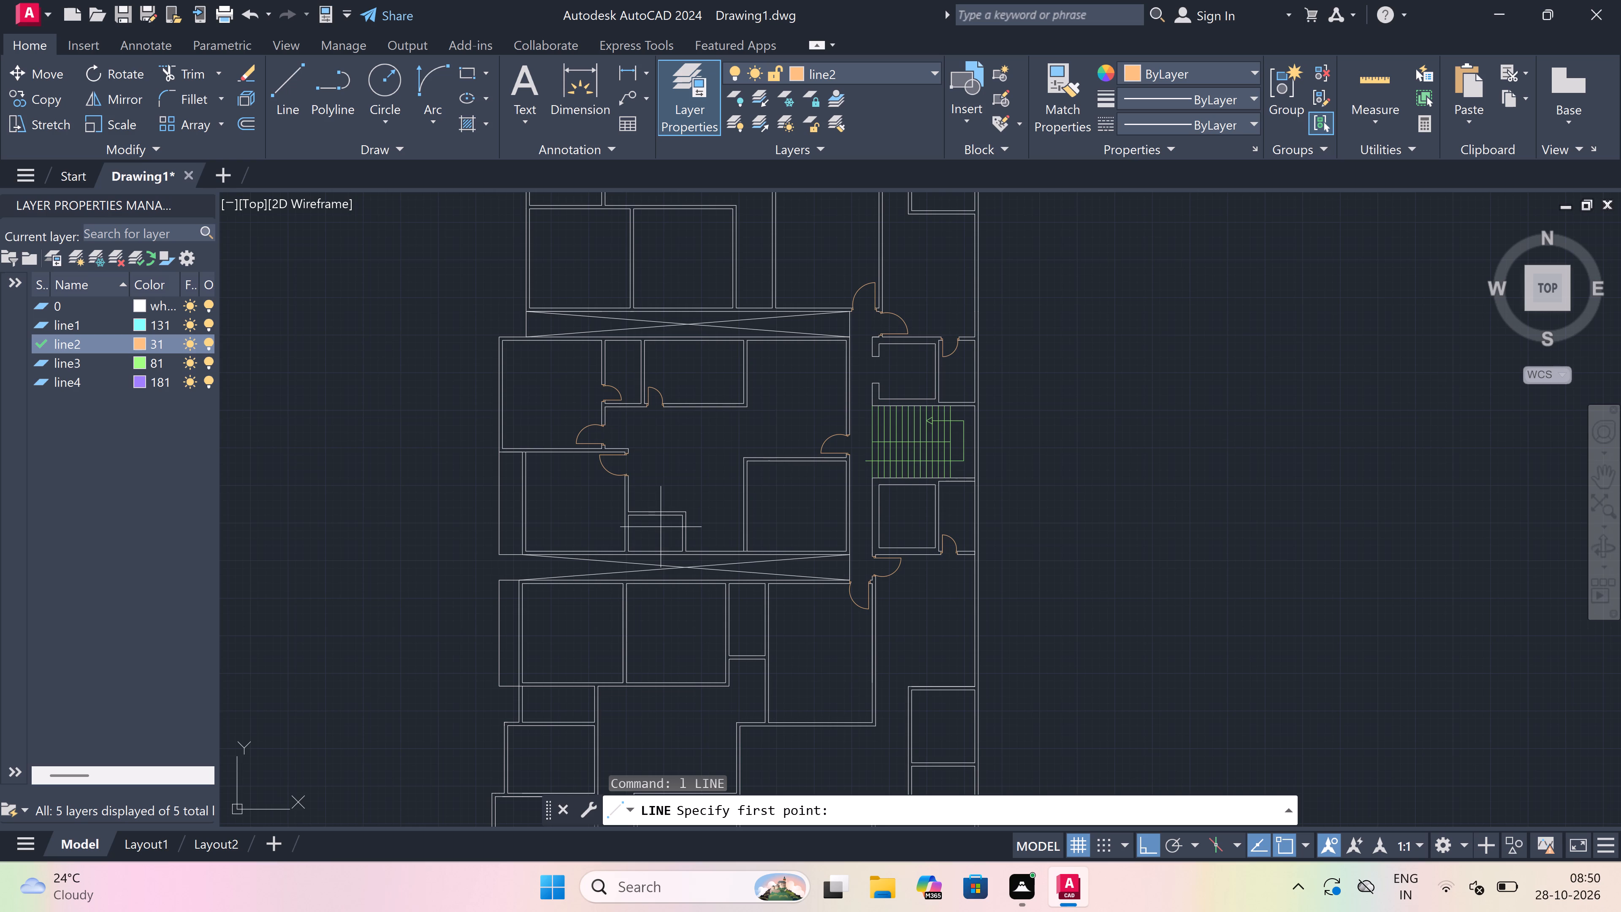
pyautogui.scroll(3, 688, 500)
pyautogui.scroll(1, 638, 553)
pyautogui.scroll(1, 675, 580)
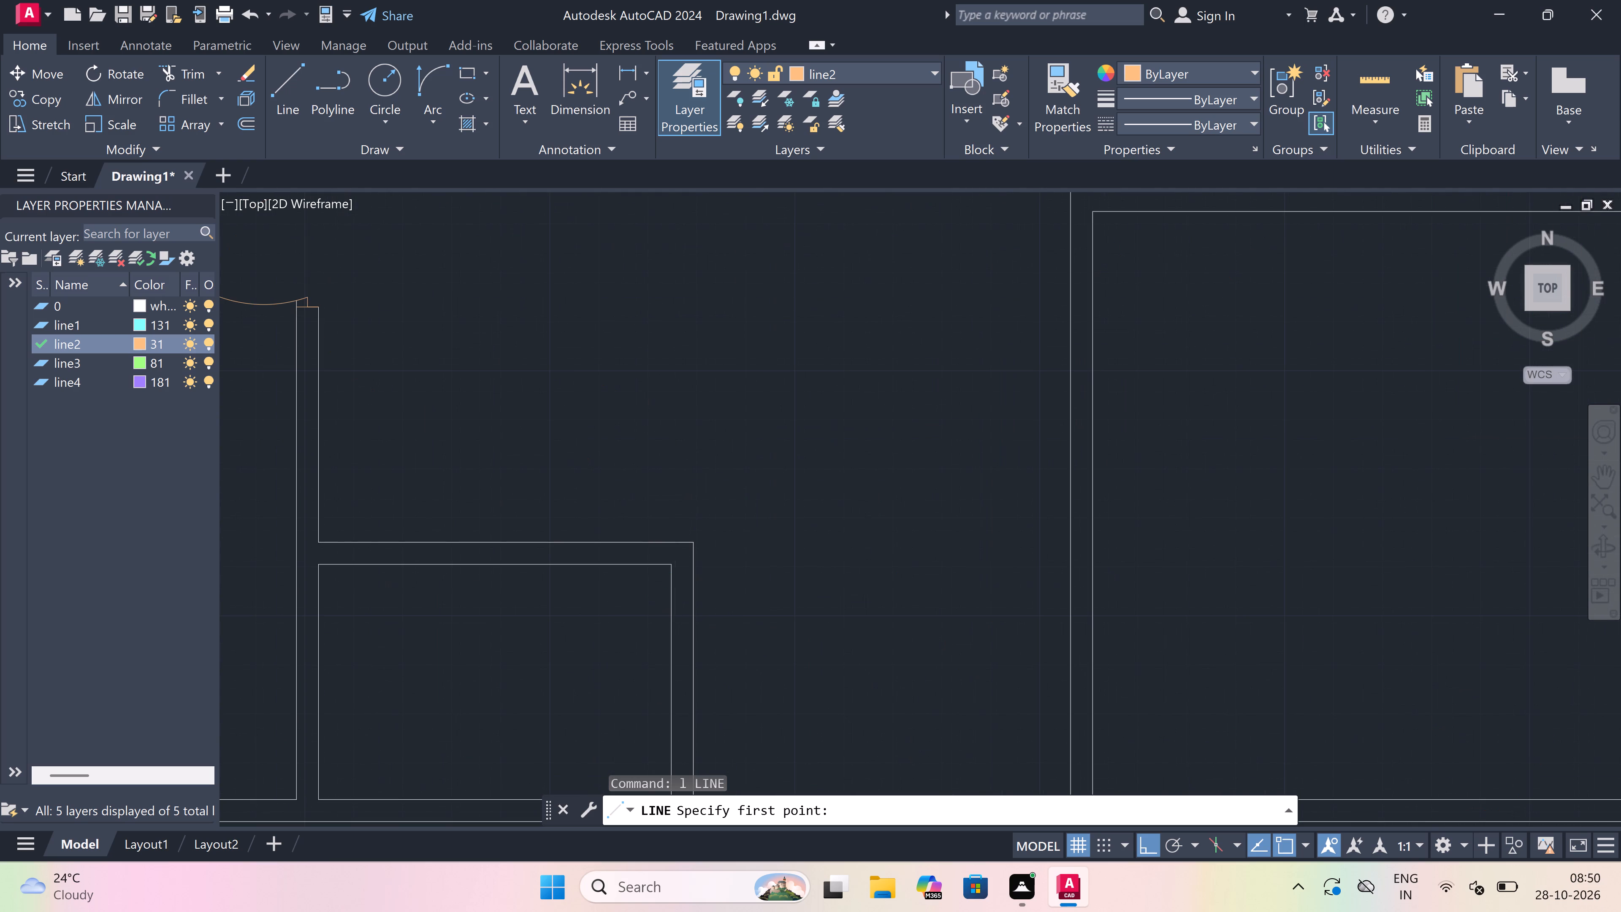
pyautogui.scroll(1, 675, 580)
pyautogui.moveTo(661, 572); pyautogui.dragTo(665, 572)
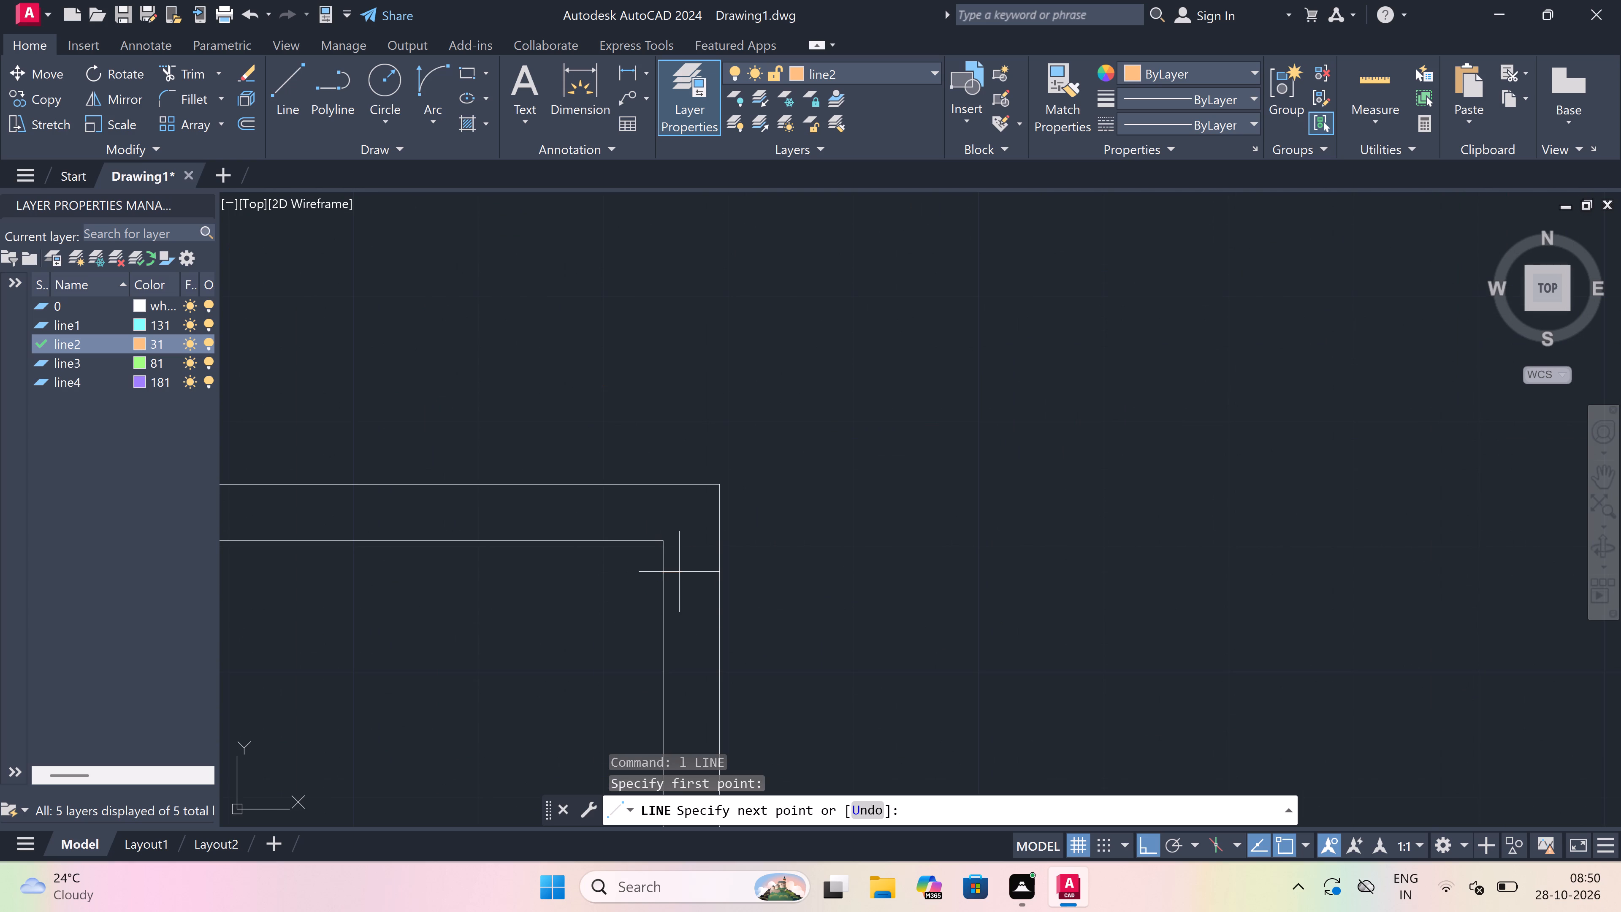
pyautogui.moveTo(720, 571); pyautogui.dragTo(715, 572)
pyautogui.moveTo(687, 577); pyautogui.dragTo(687, 597)
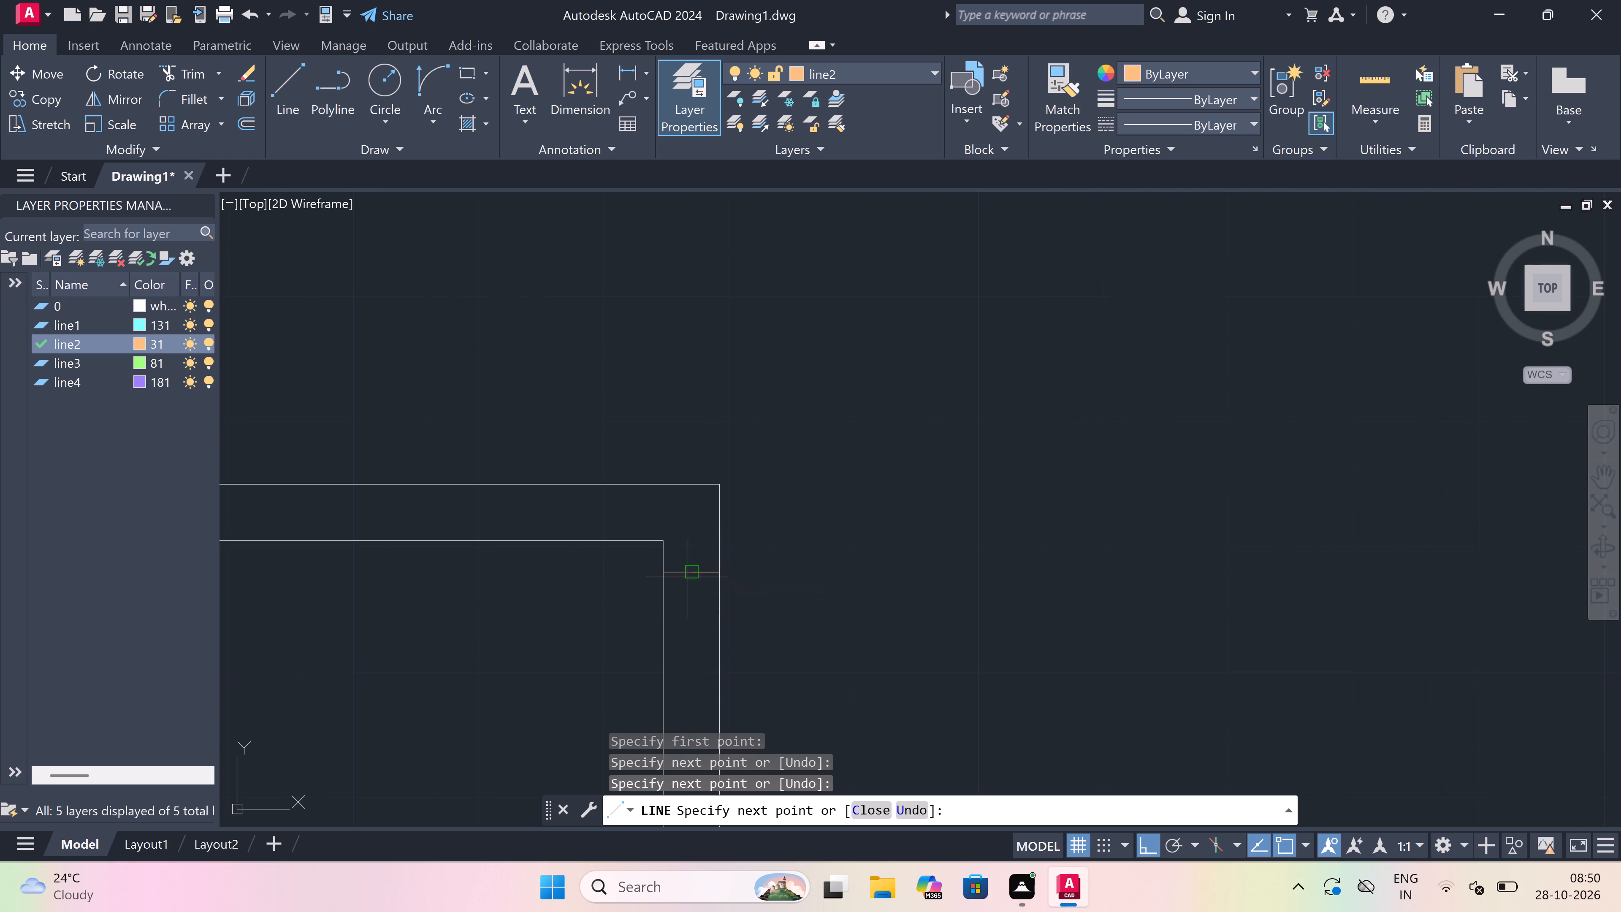
pyautogui.write('2"')
pyautogui.press('space')
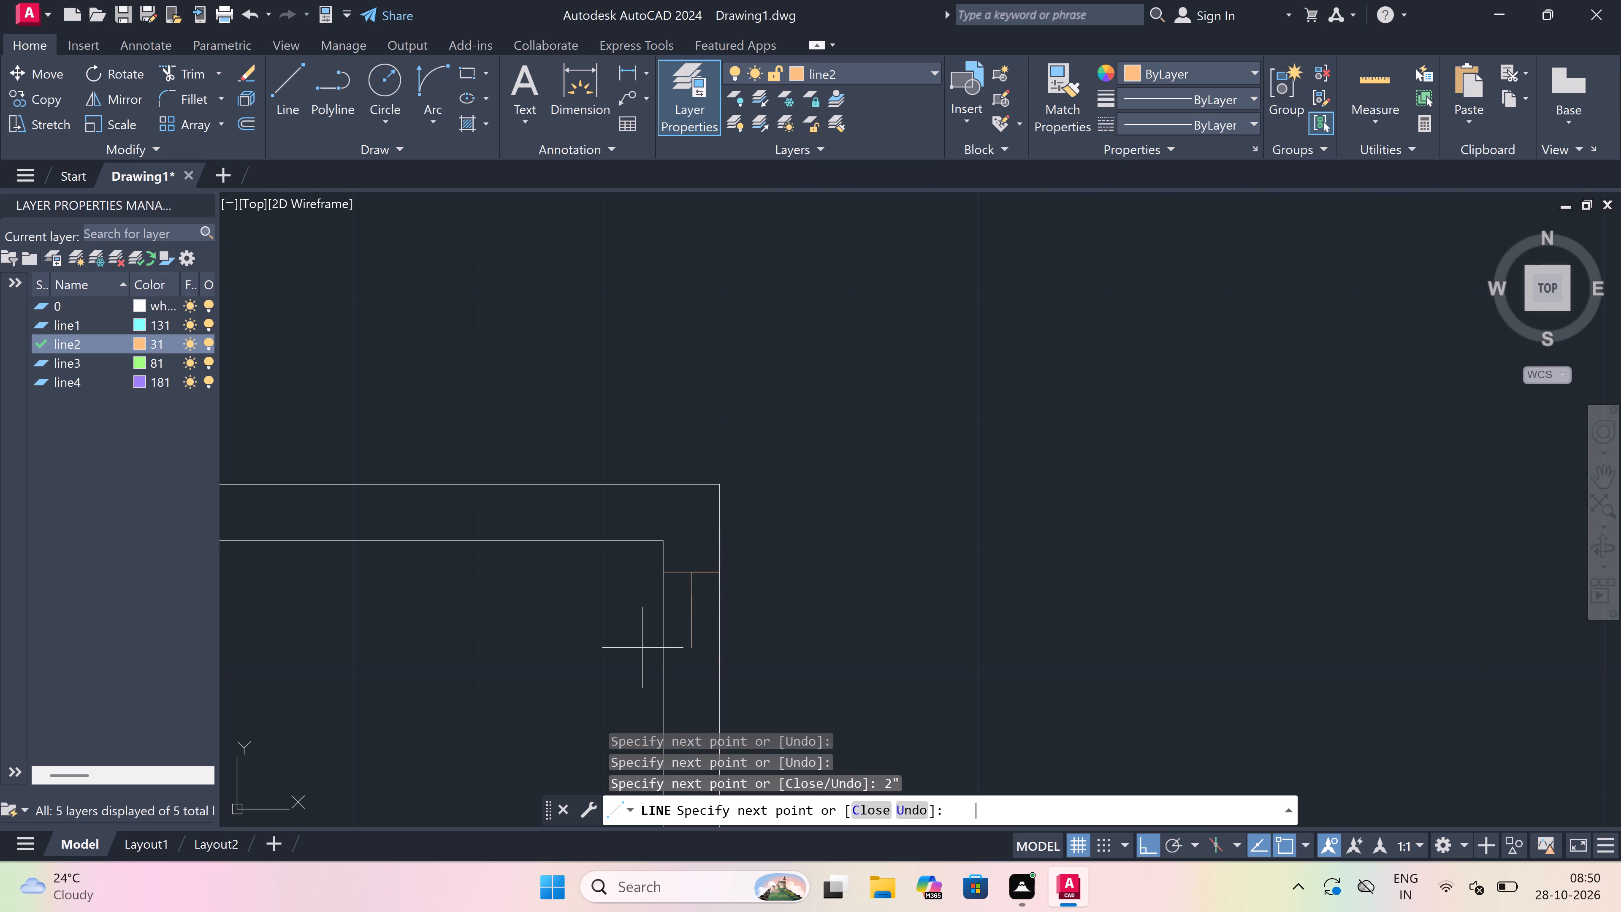
pyautogui.write("2'")
pyautogui.press('space')
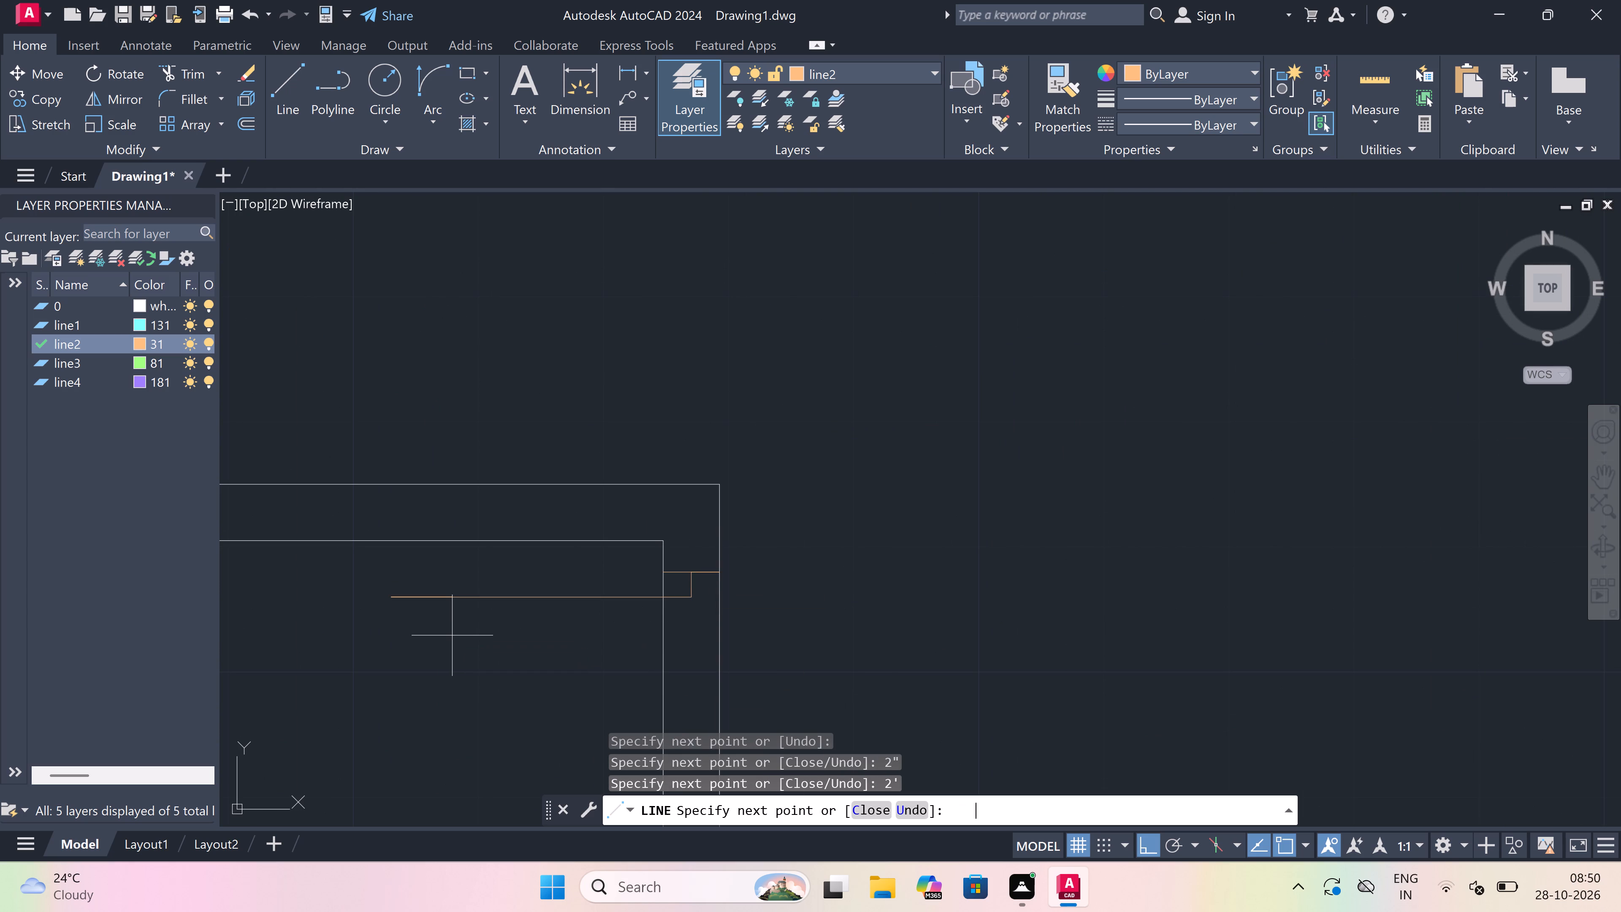
pyautogui.press('Escape')
# Draw the south jamb line across the small room's east wall, with a 2" stub north from its midpoint.
pyautogui.press('space')
pyautogui.scroll(-2, 772, 410)
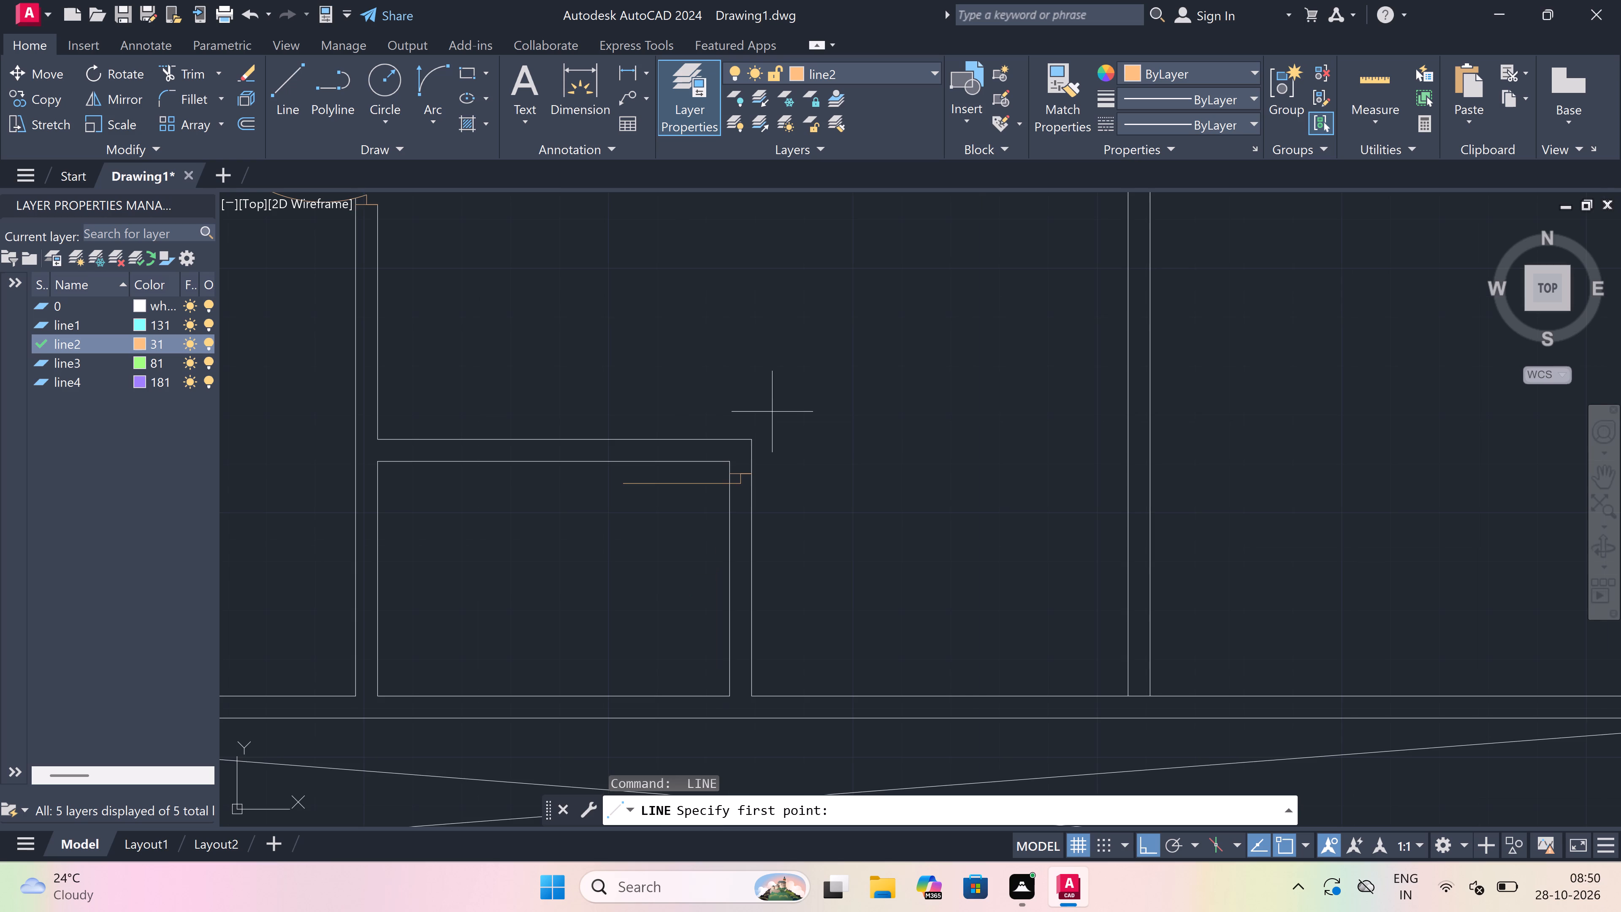
pyautogui.scroll(1, 634, 576)
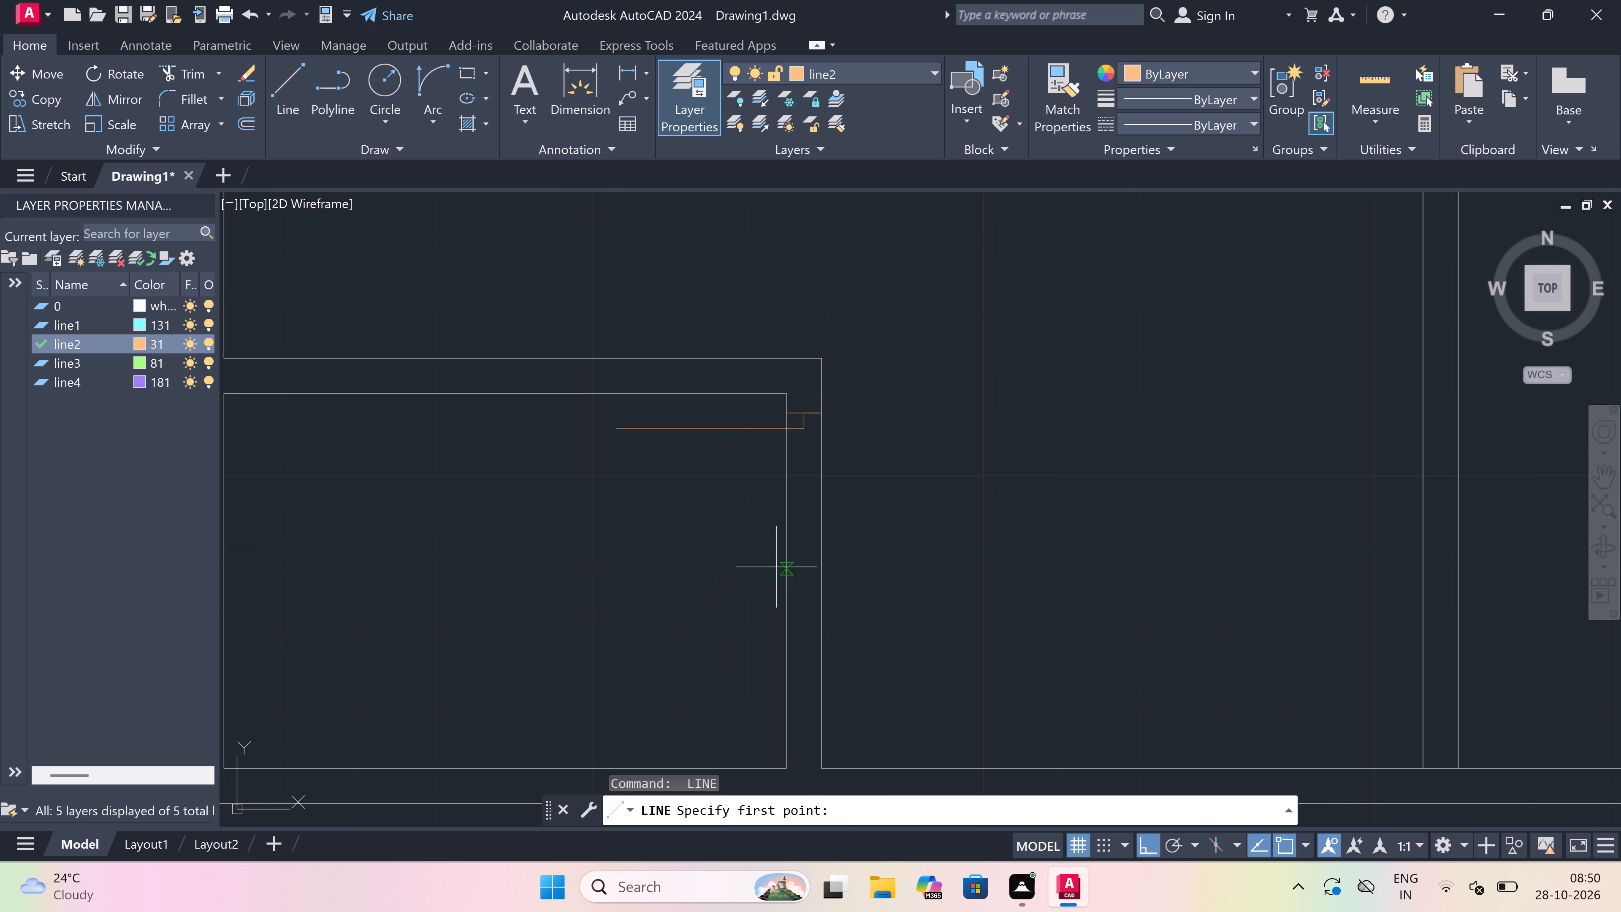
pyautogui.click(782, 563)
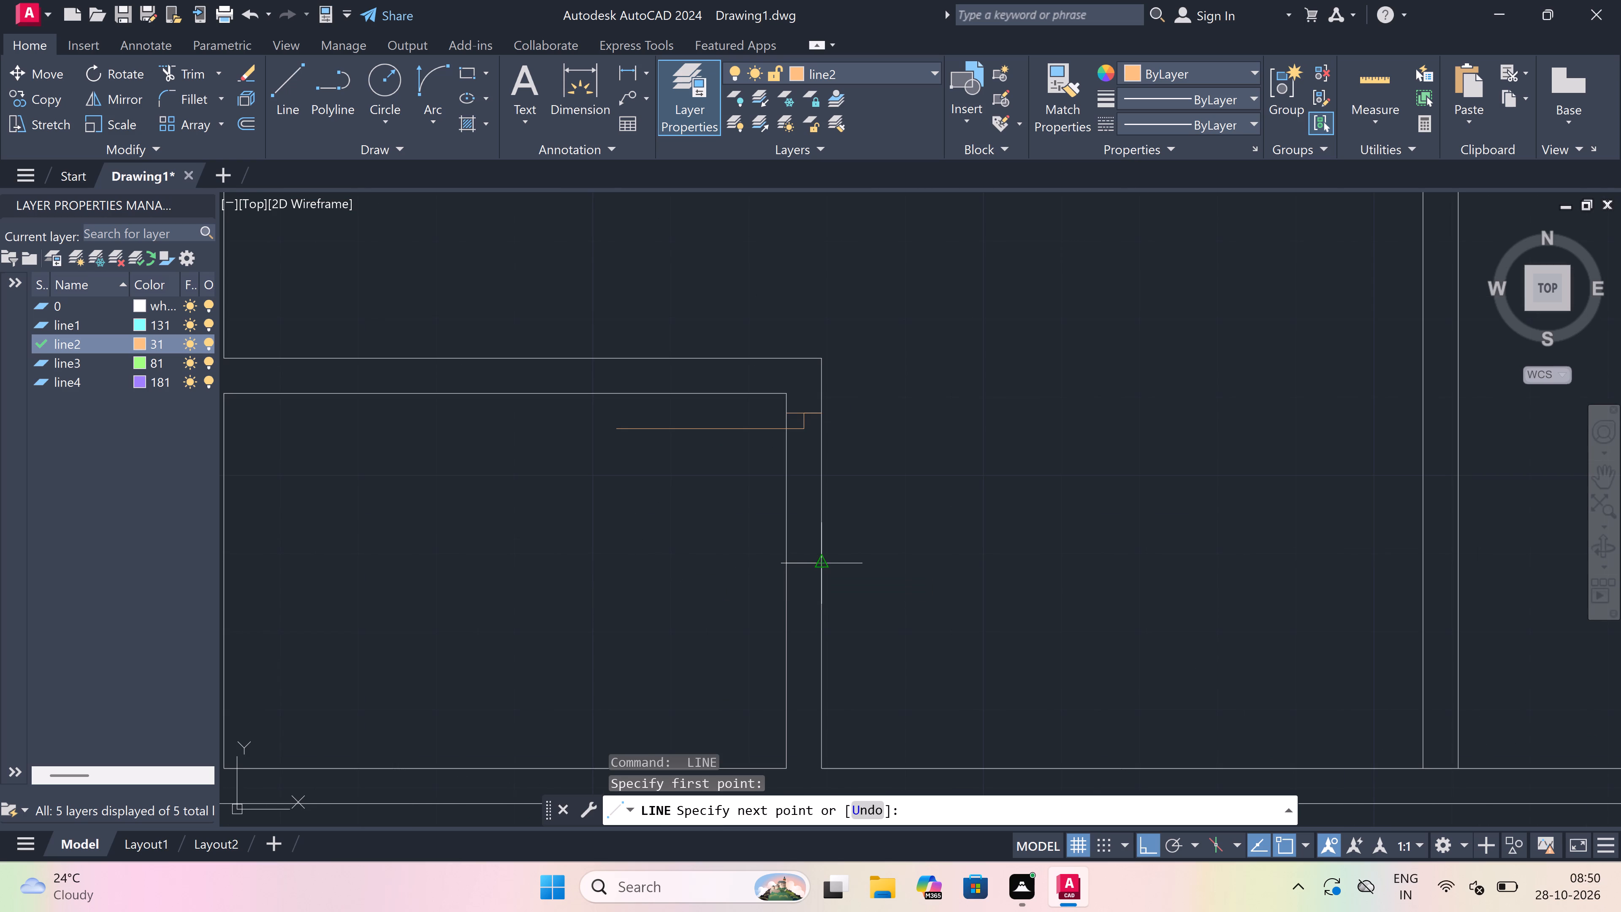
pyautogui.click(819, 564)
pyautogui.scroll(2, 801, 563)
pyautogui.moveTo(801, 563); pyautogui.dragTo(801, 542)
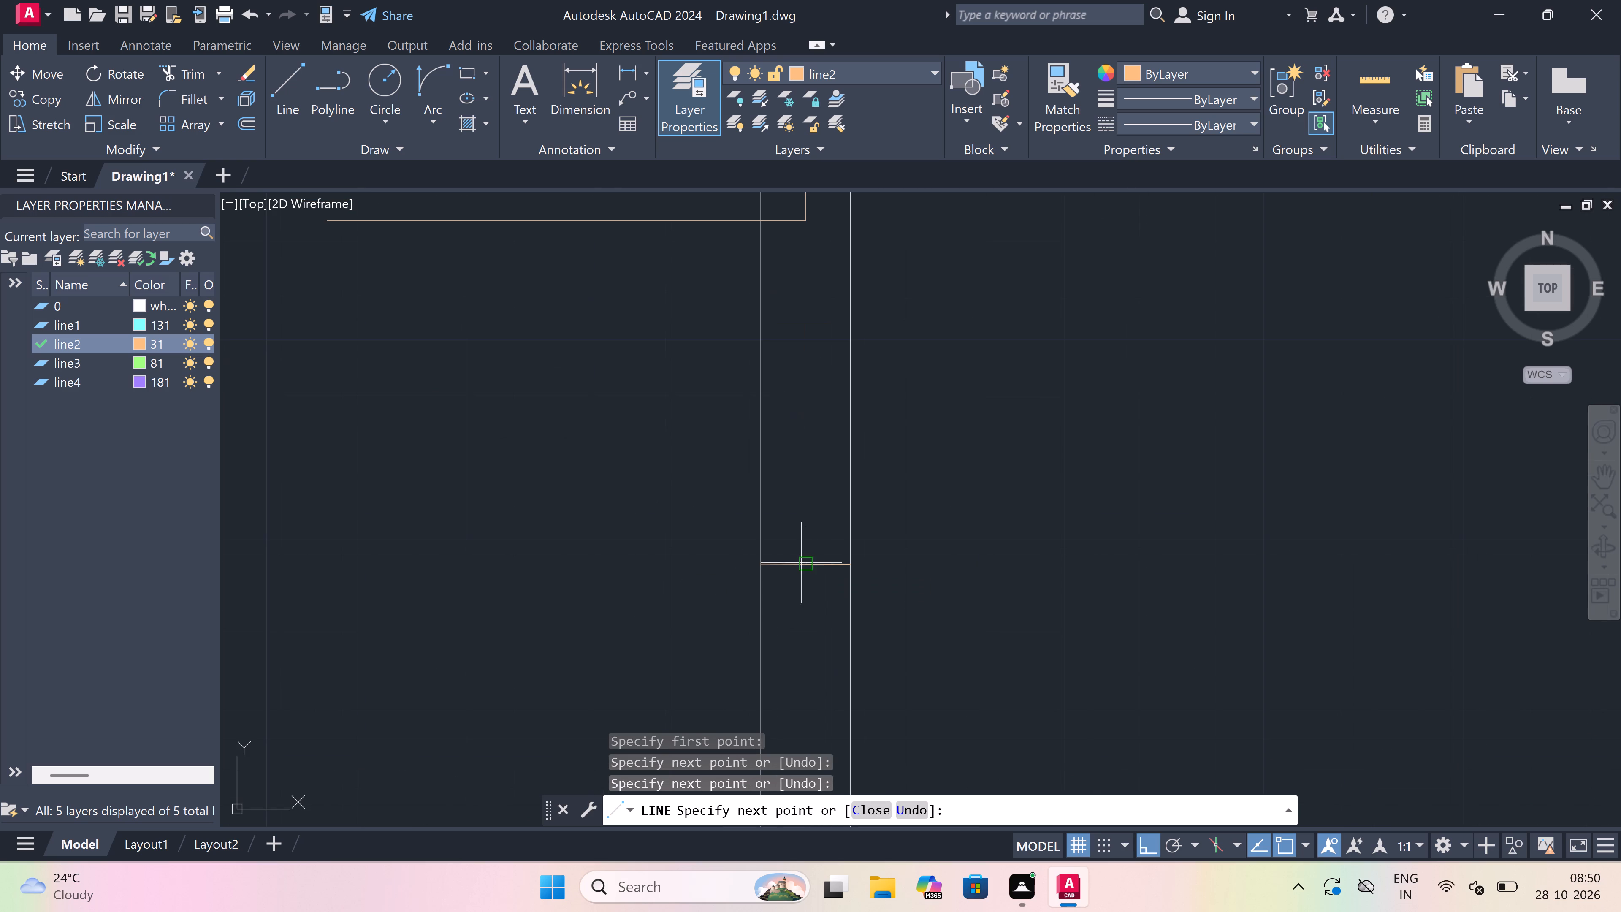
pyautogui.write('2"')
pyautogui.press('space')
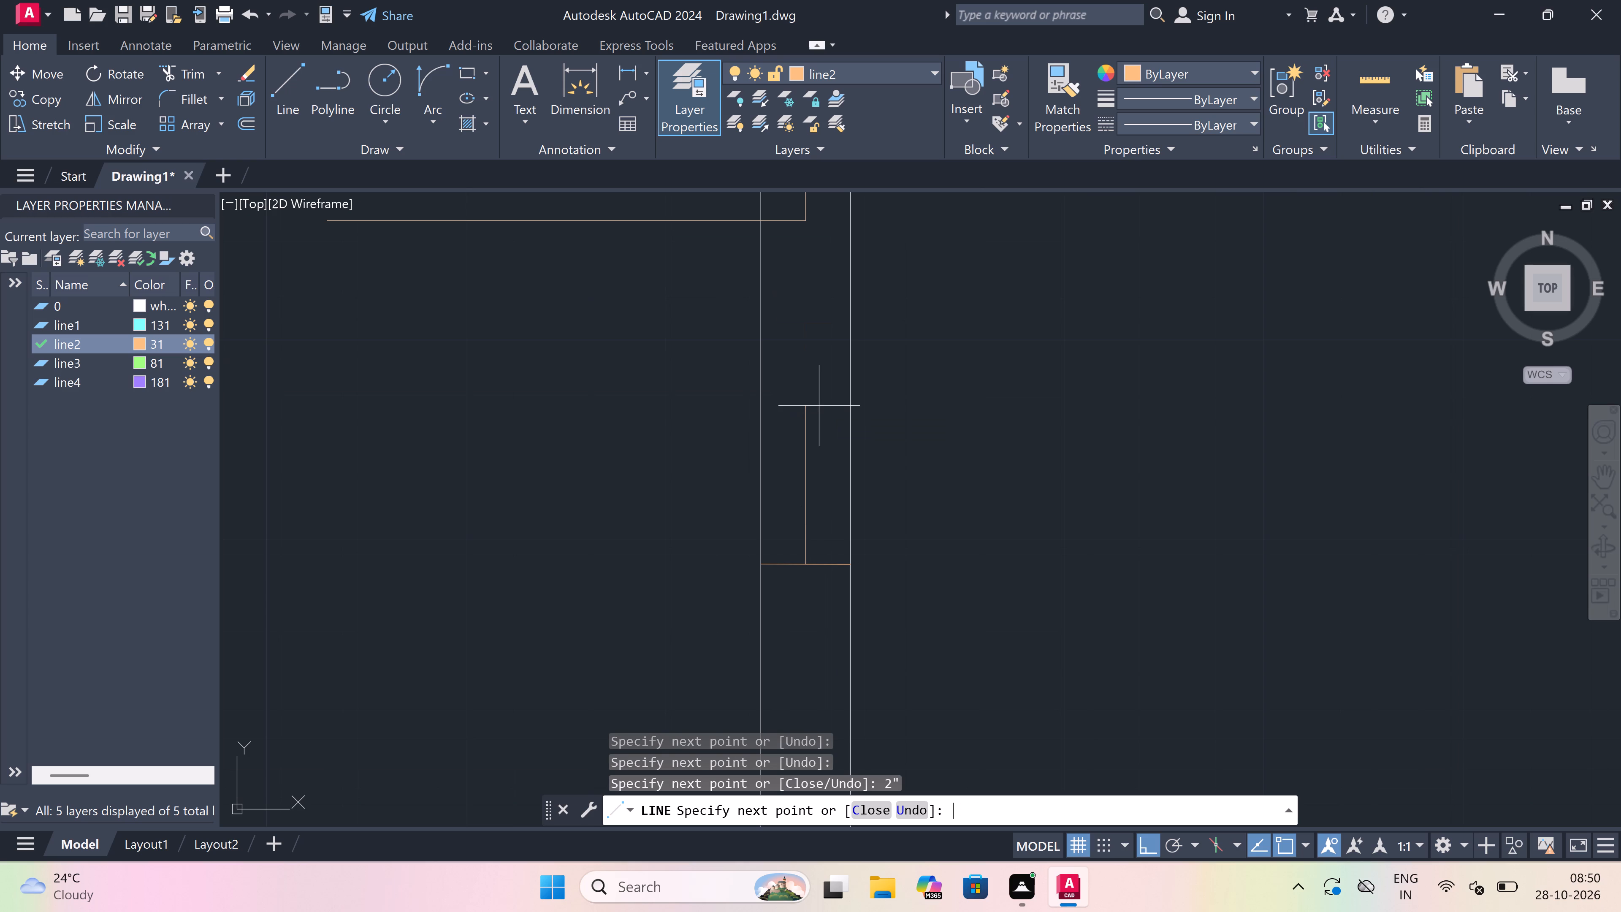
pyautogui.press('Escape')
# Draw the small room's door swing arc from the west end of the 2' leaf to the south jamb's stub end.
pyautogui.scroll(-2, 819, 406)
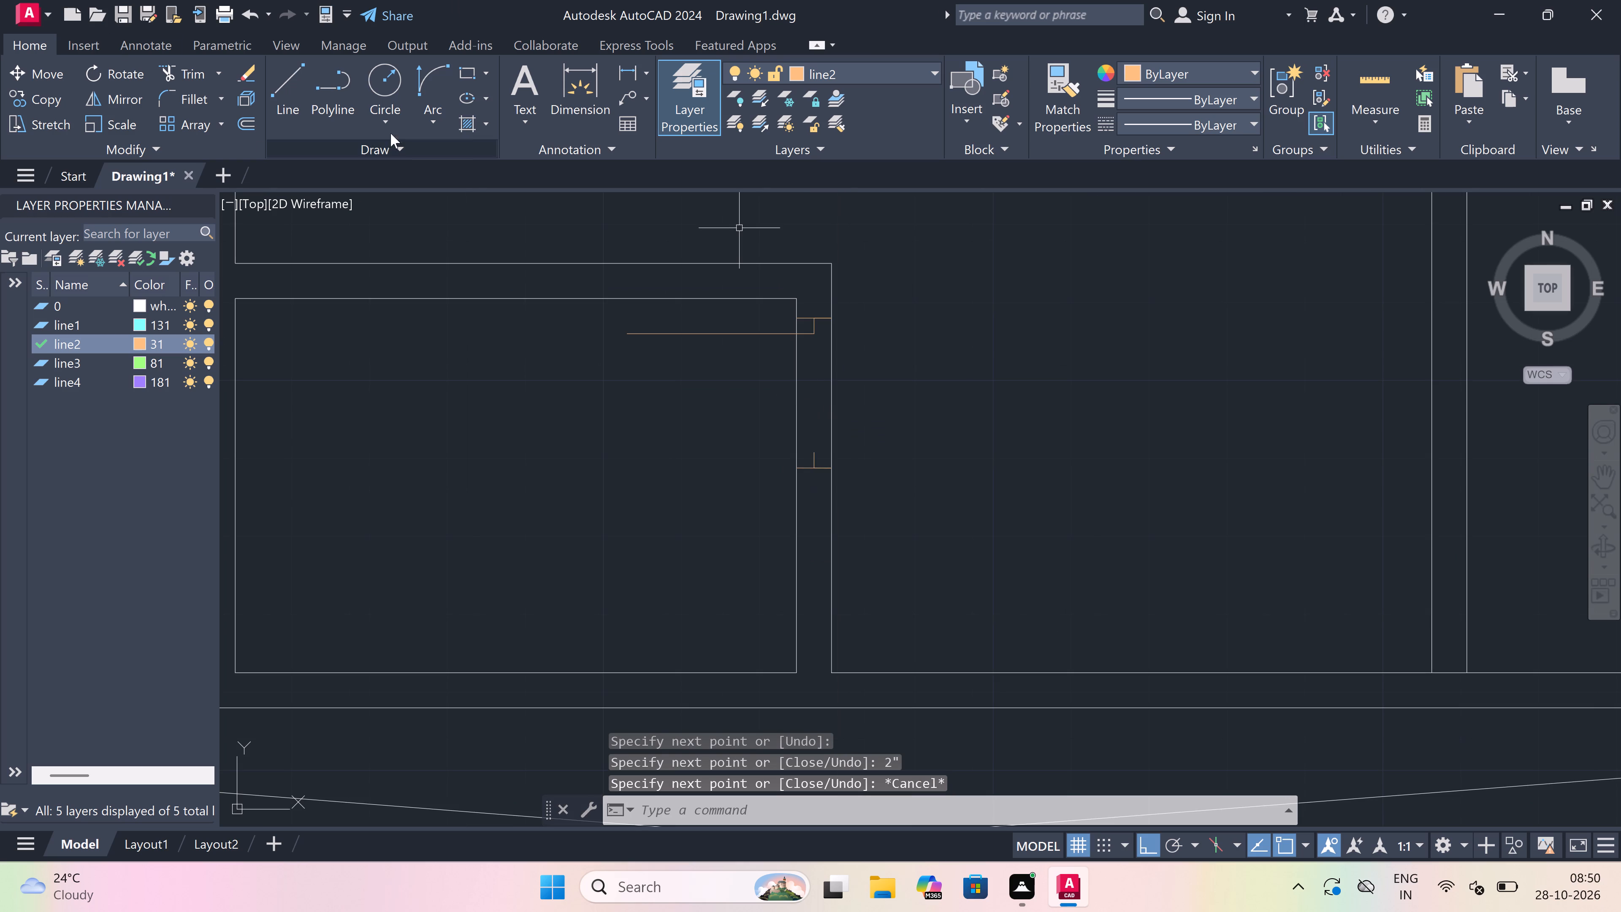
pyautogui.click(433, 77)
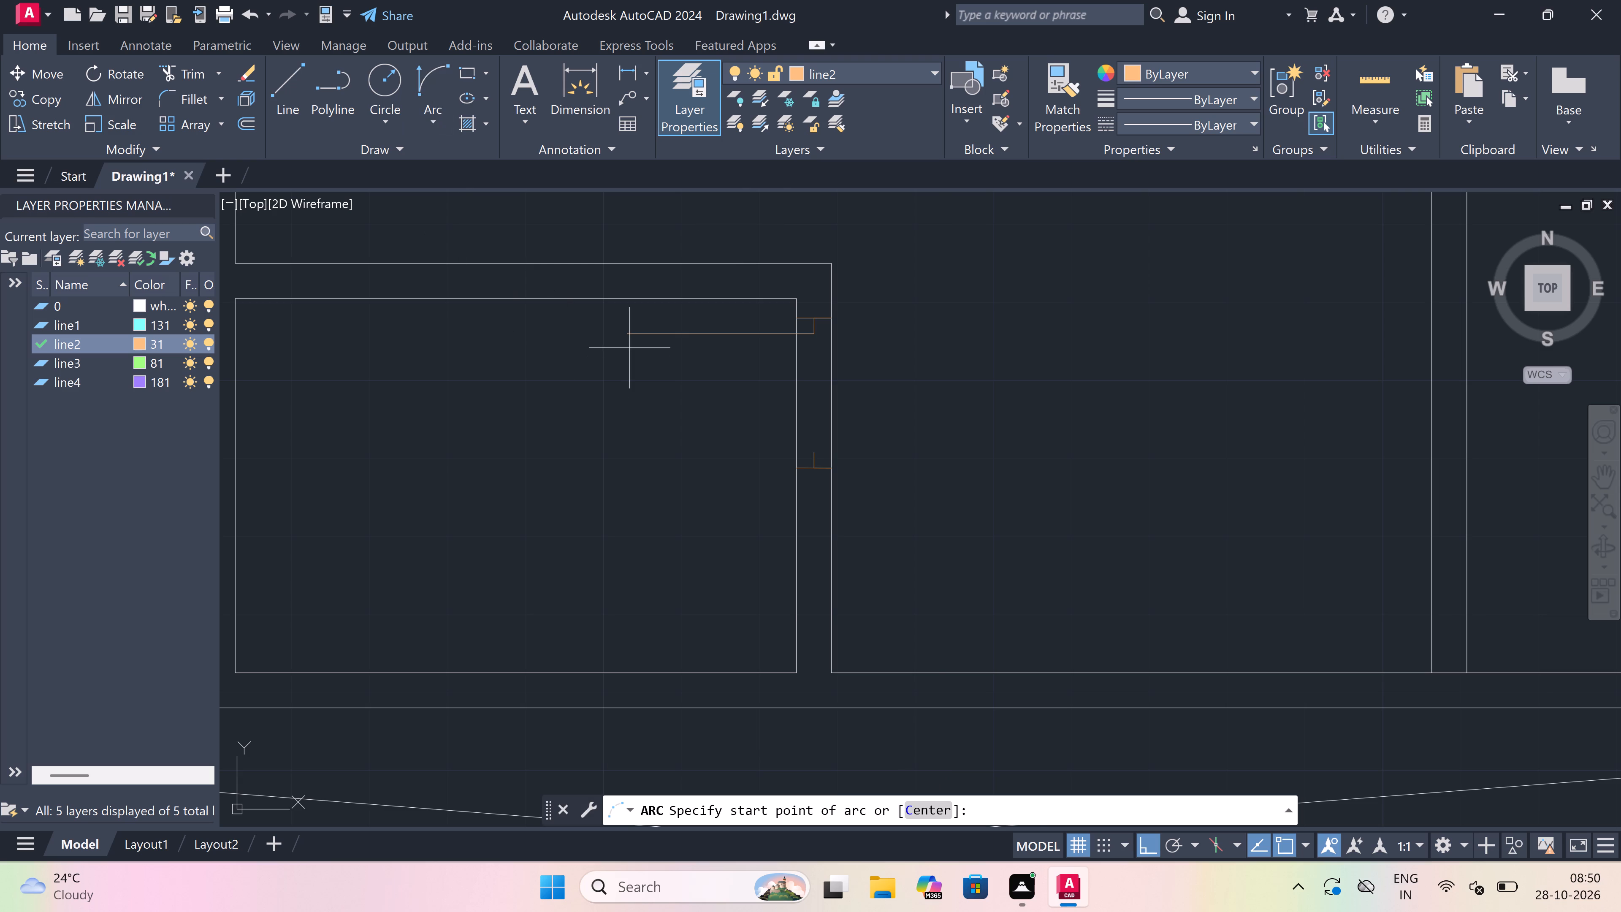
pyautogui.click(621, 334)
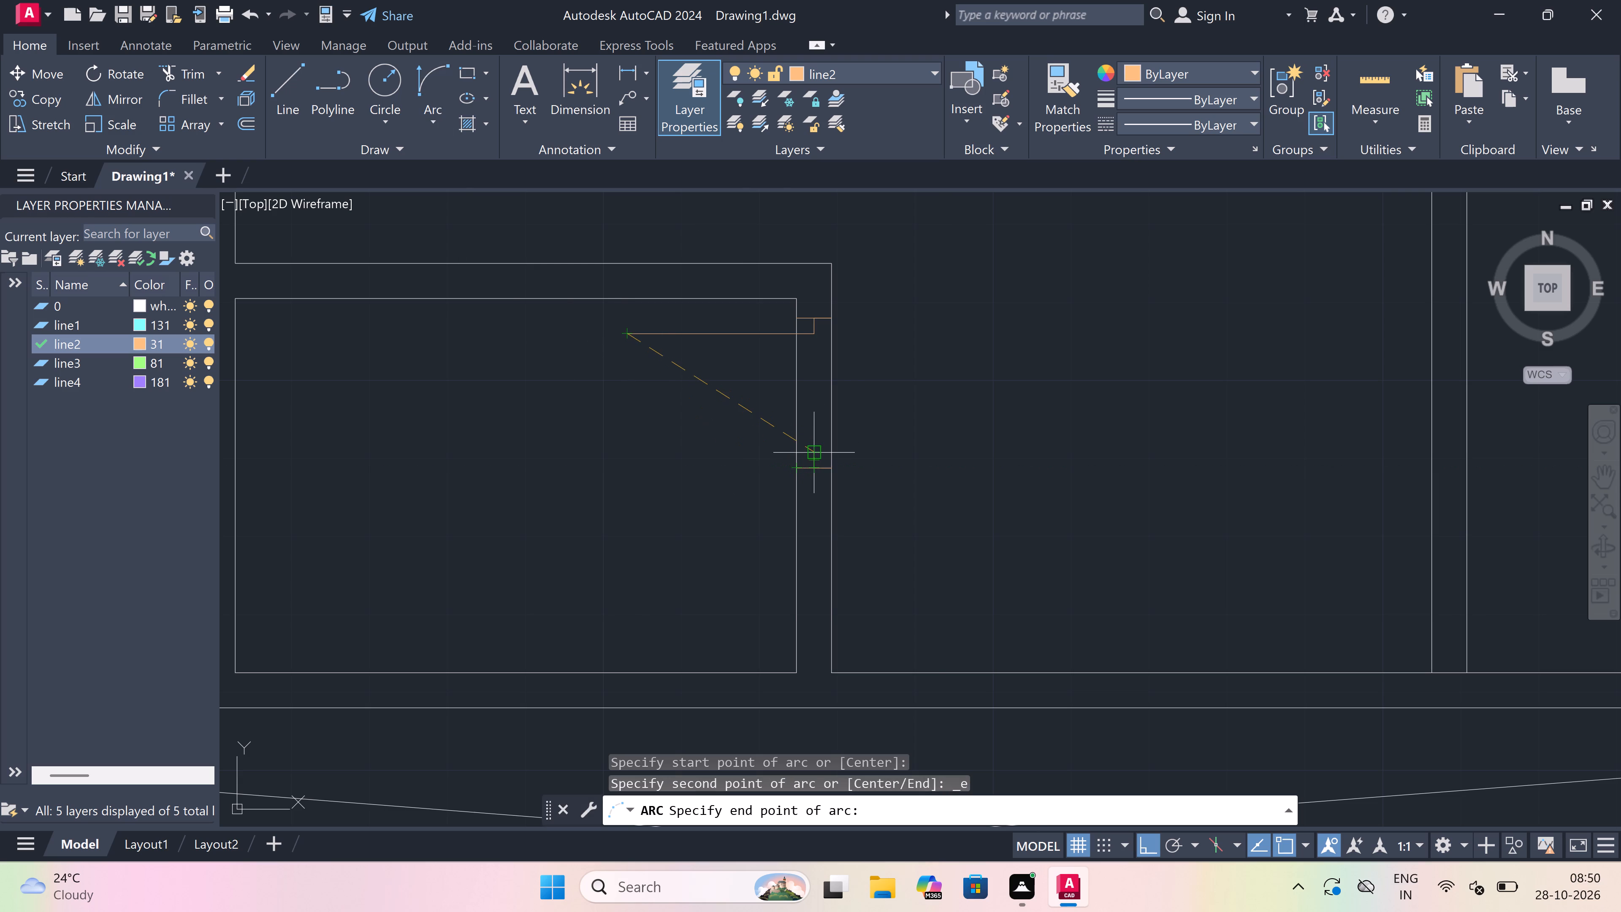
pyautogui.moveTo(819, 456); pyautogui.dragTo(808, 462)
pyautogui.click(651, 548)
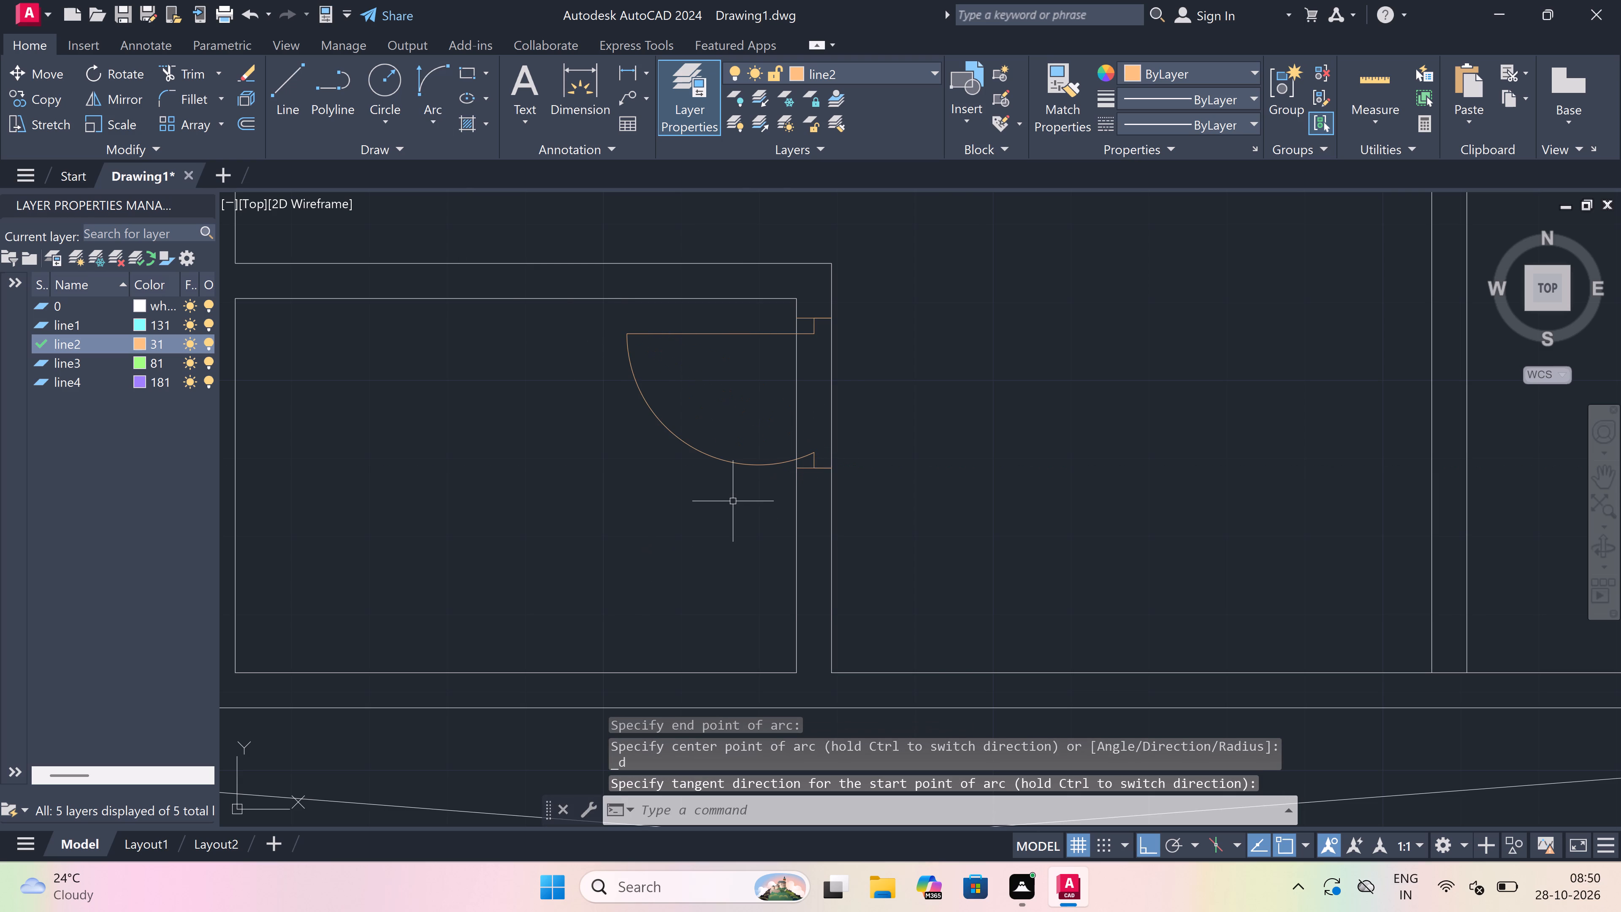
# Trim both lines of the small room's east wall between the north and south jambs to open the doorway.
pyautogui.write('tr')
pyautogui.press('space')
pyautogui.moveTo(750, 420); pyautogui.dragTo(755, 420)
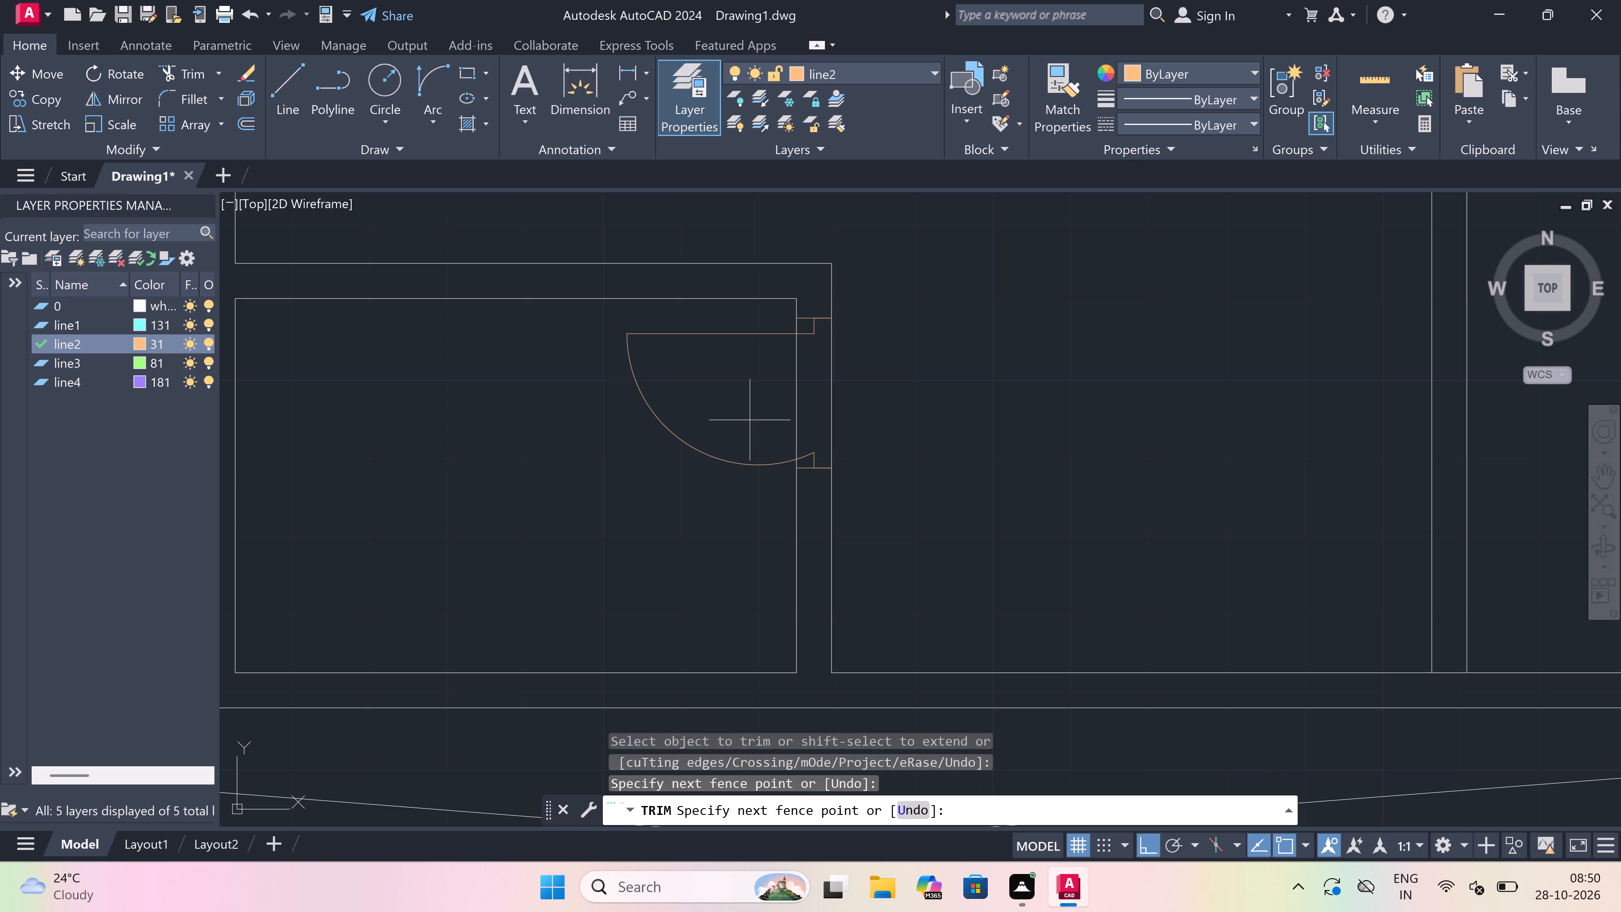
pyautogui.click(897, 396)
pyautogui.press('Escape')
# Draw the north jamb across the middle block's southeast room's west wall near its northwest corner, with a 2" midpoint stub south and a 3' leaf east.
pyautogui.scroll(-3, 703, 474)
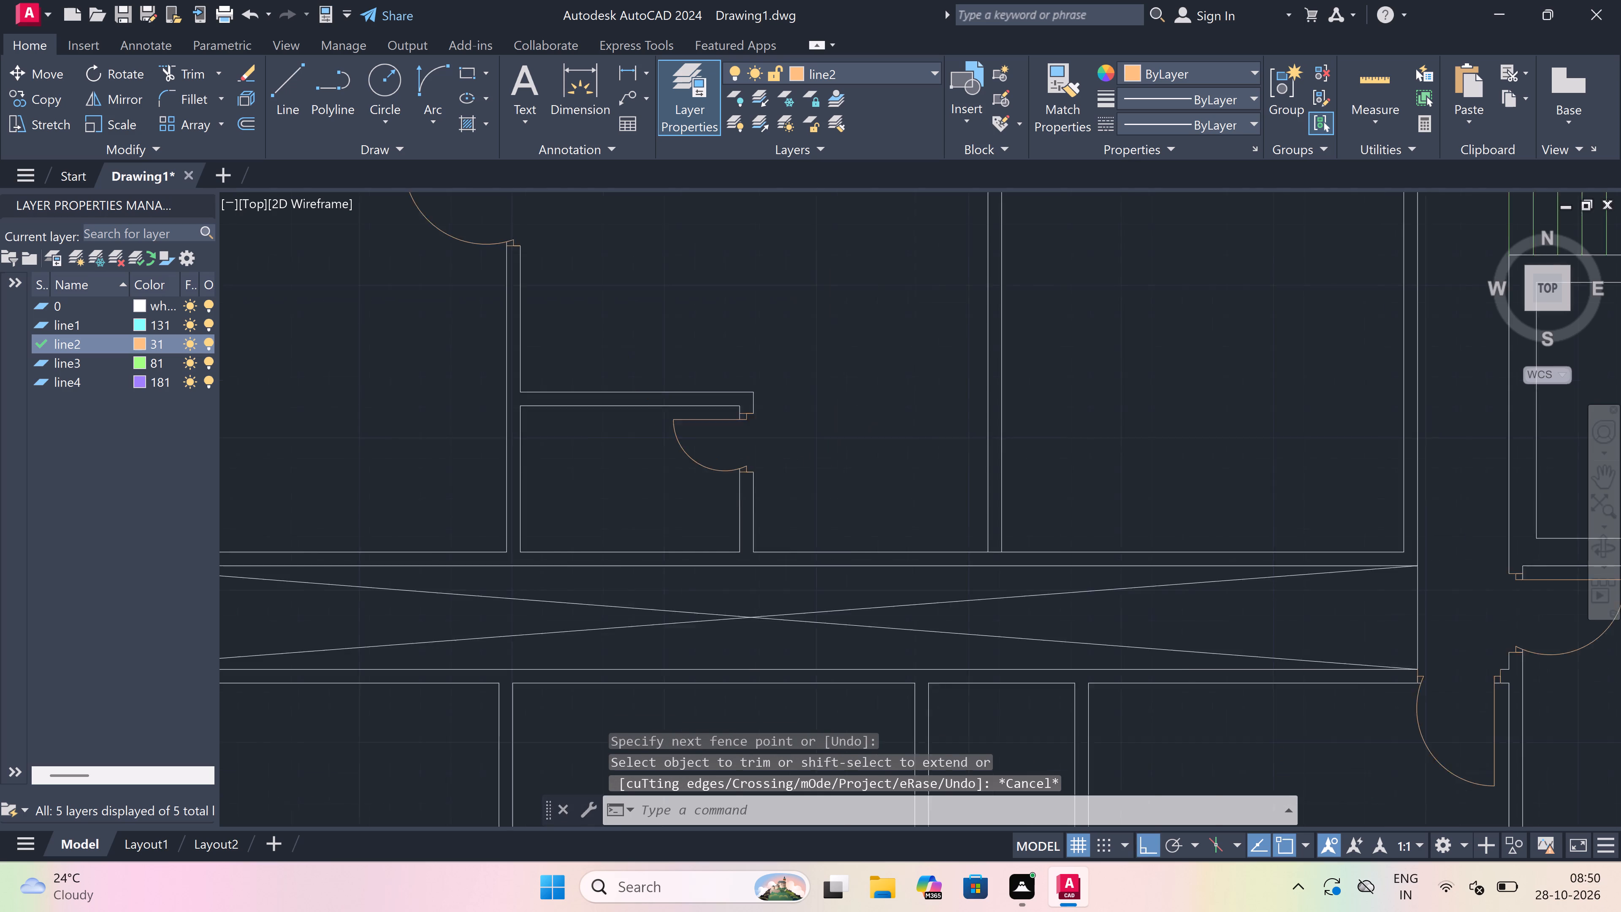
pyautogui.scroll(-2, 702, 473)
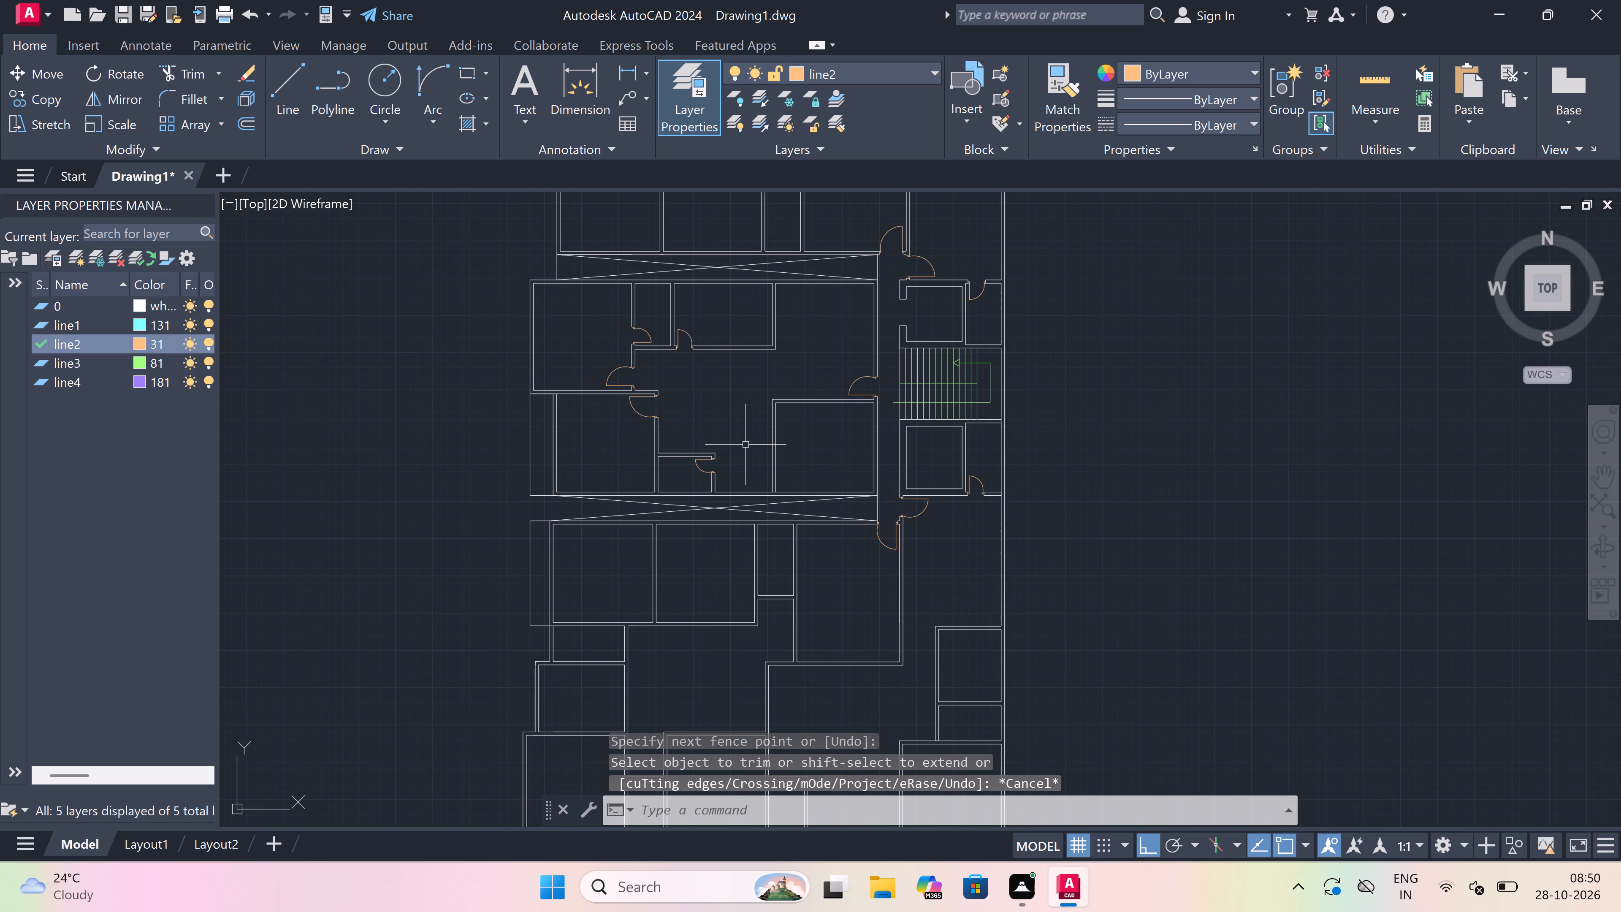
pyautogui.write('l')
pyautogui.press('space')
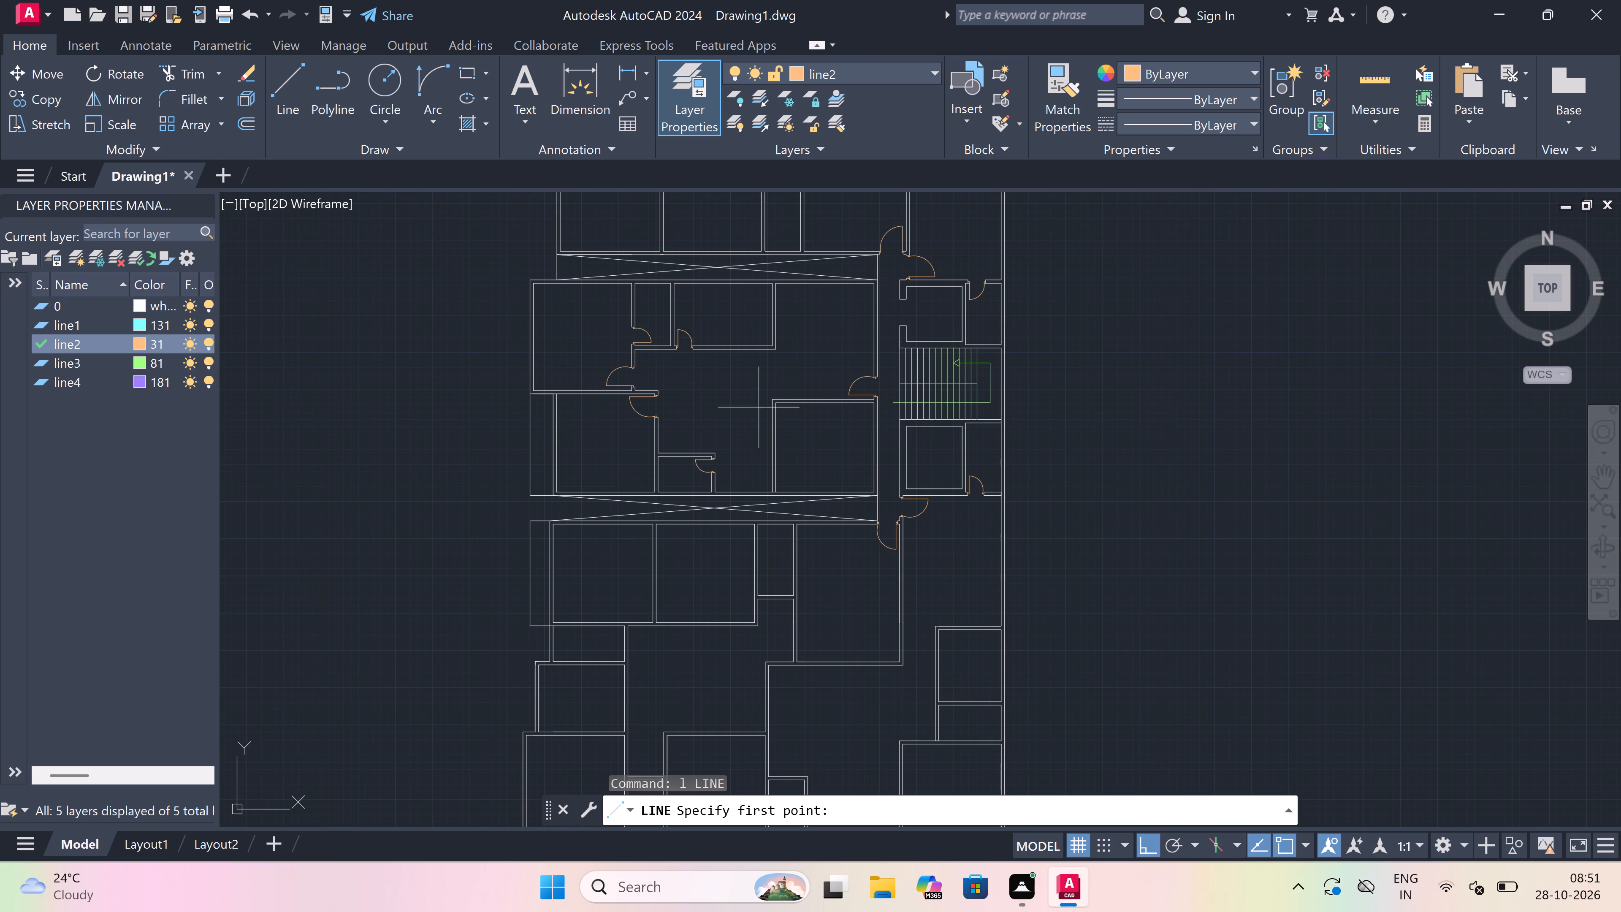
pyautogui.scroll(2, 773, 396)
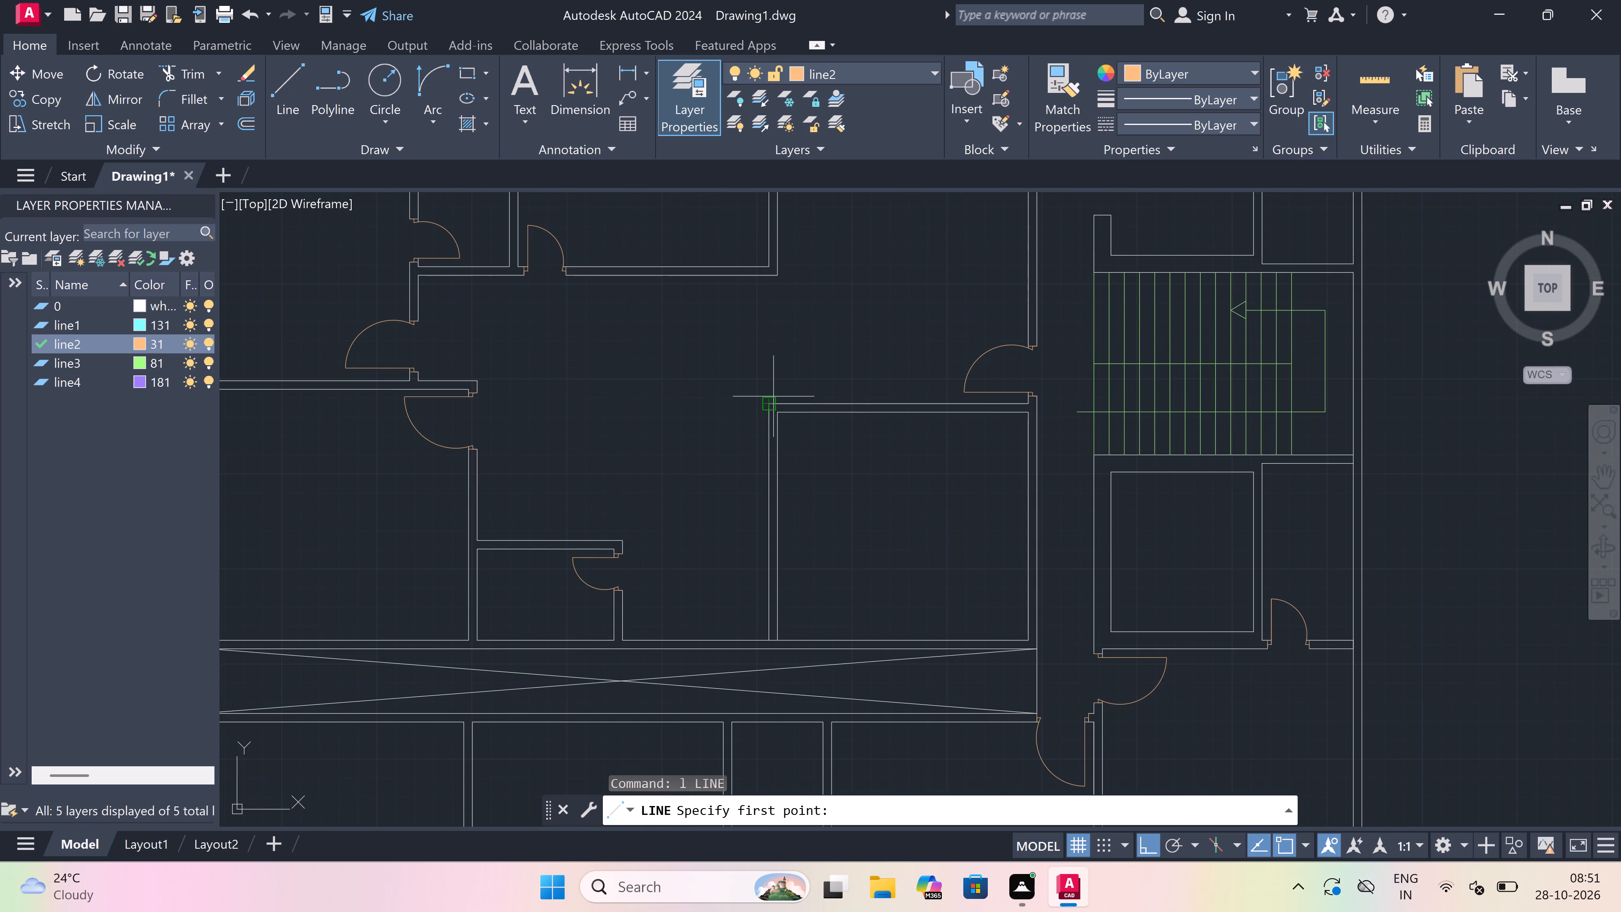
pyautogui.scroll(2, 770, 416)
pyautogui.click(768, 413)
pyautogui.scroll(3, 768, 413)
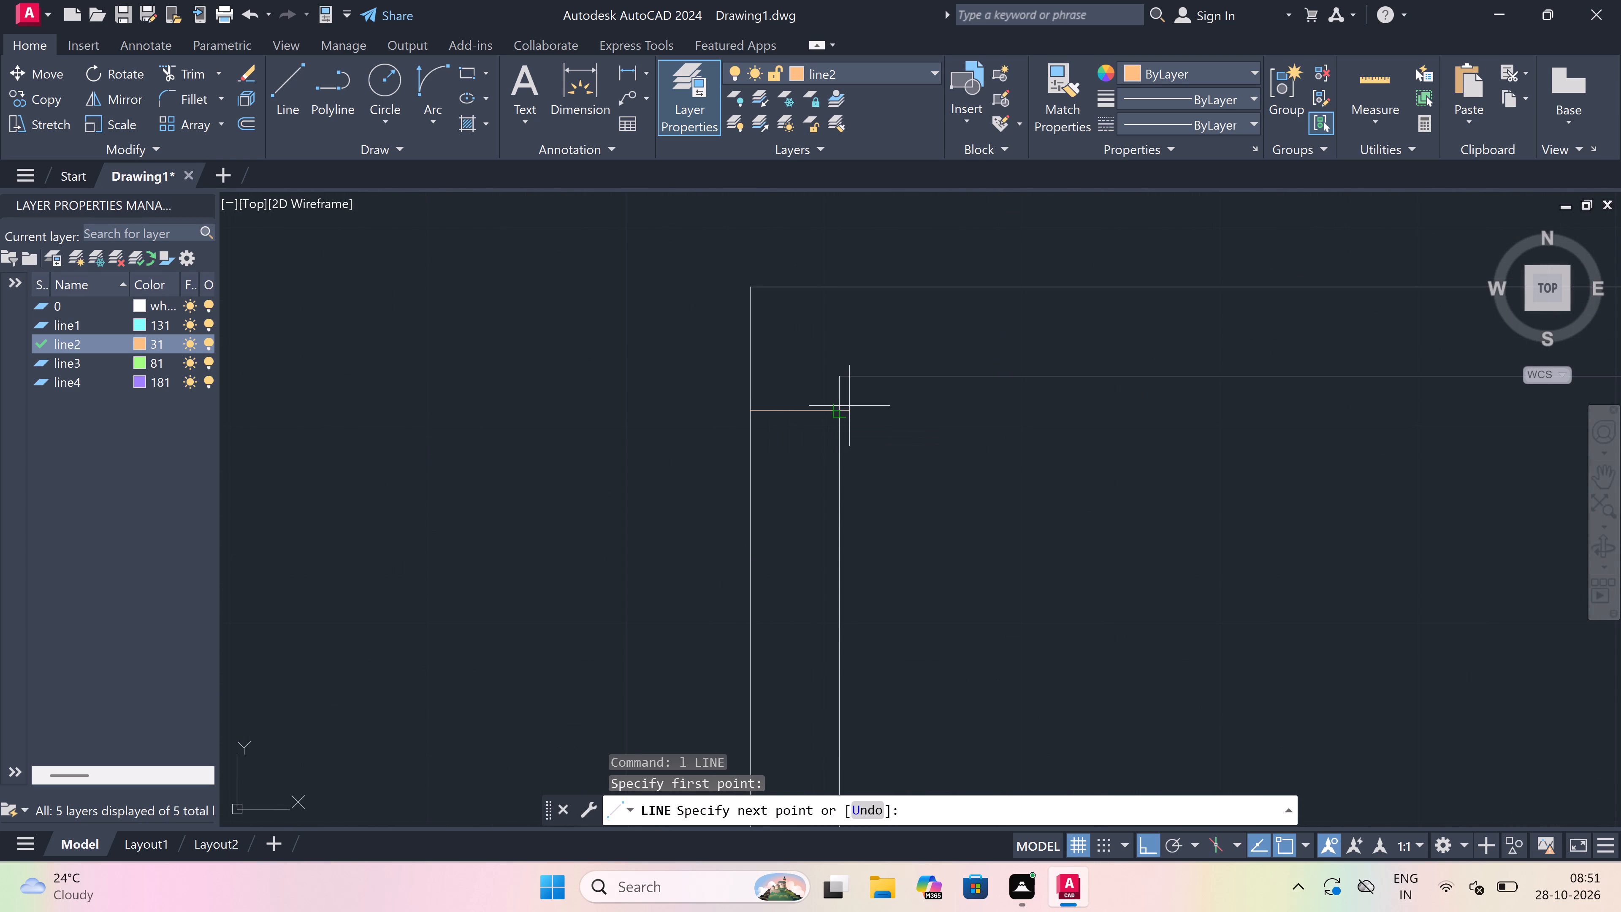
pyautogui.moveTo(844, 407); pyautogui.dragTo(835, 410)
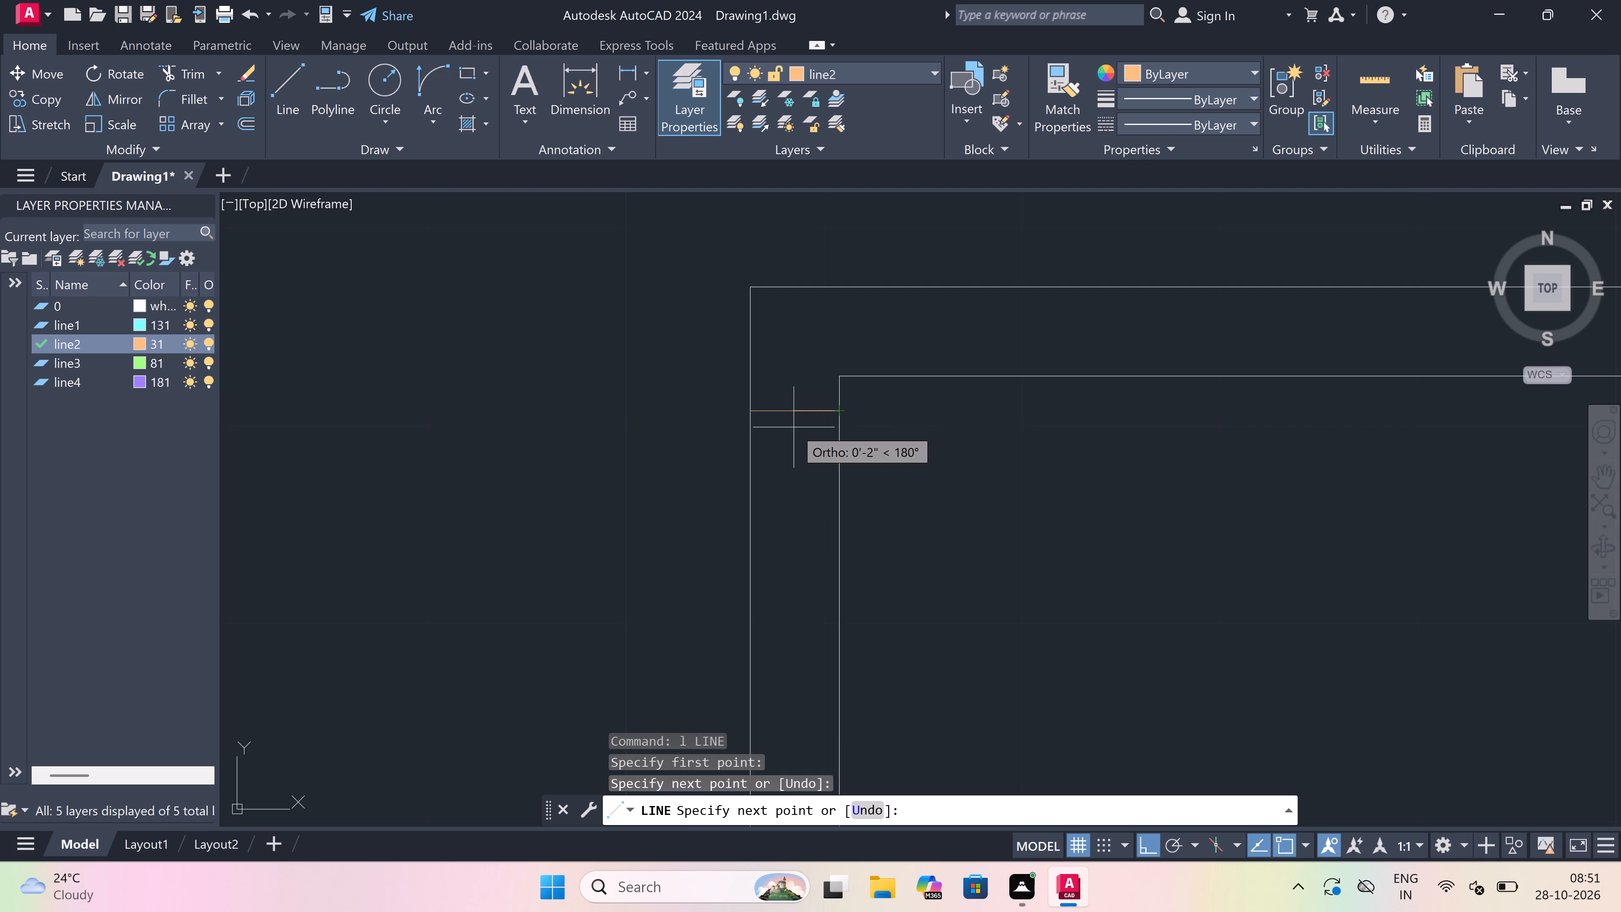
pyautogui.moveTo(792, 413); pyautogui.dragTo(792, 418)
pyautogui.write('2"')
pyautogui.press('space')
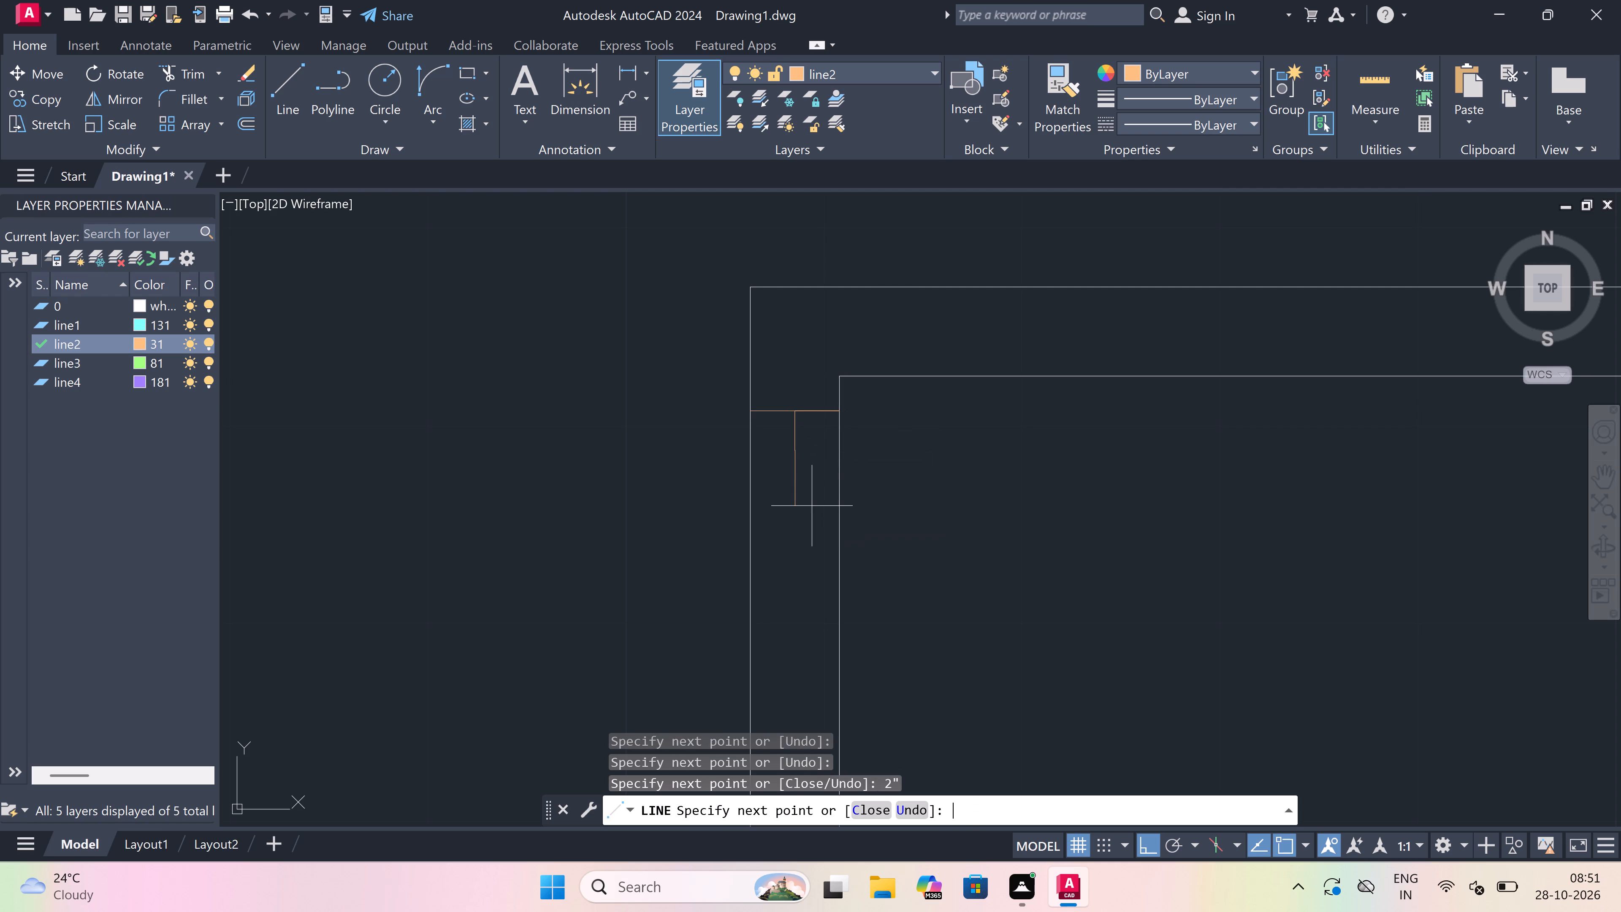
pyautogui.write("3'")
pyautogui.press('space')
pyautogui.press('Escape')
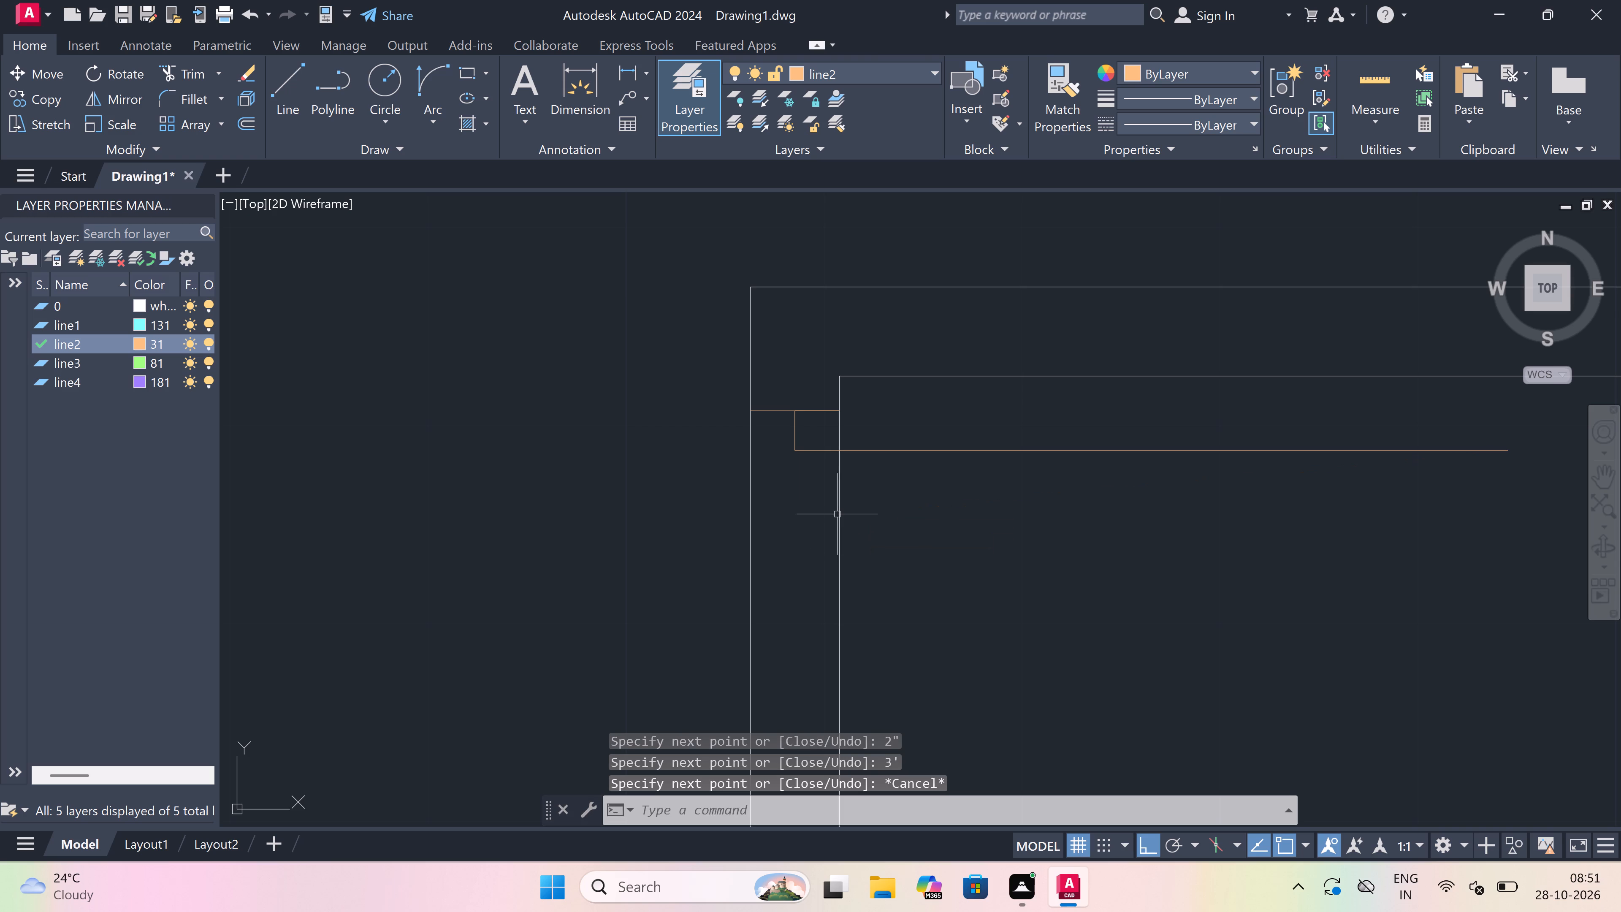
# Draw the south jamb line across the southeast room's west wall, with a 2" stub north from its midpoint.
pyautogui.press('space')
pyautogui.scroll(-3, 740, 450)
pyautogui.scroll(1, 749, 533)
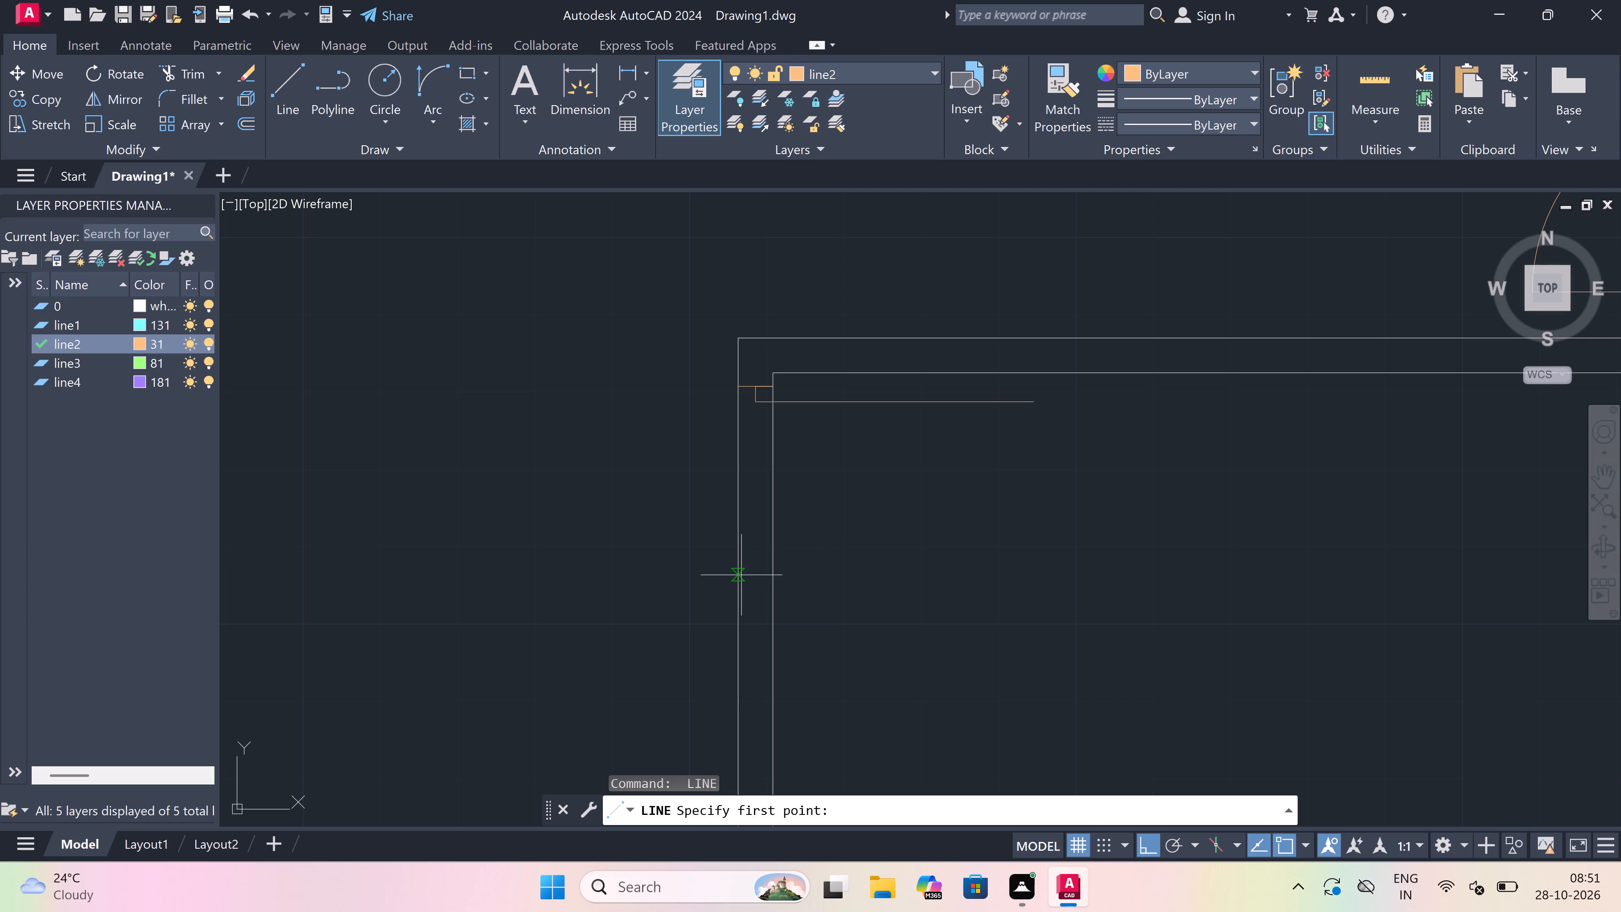
pyautogui.moveTo(741, 575); pyautogui.dragTo(747, 578)
pyautogui.moveTo(764, 578); pyautogui.dragTo(759, 578)
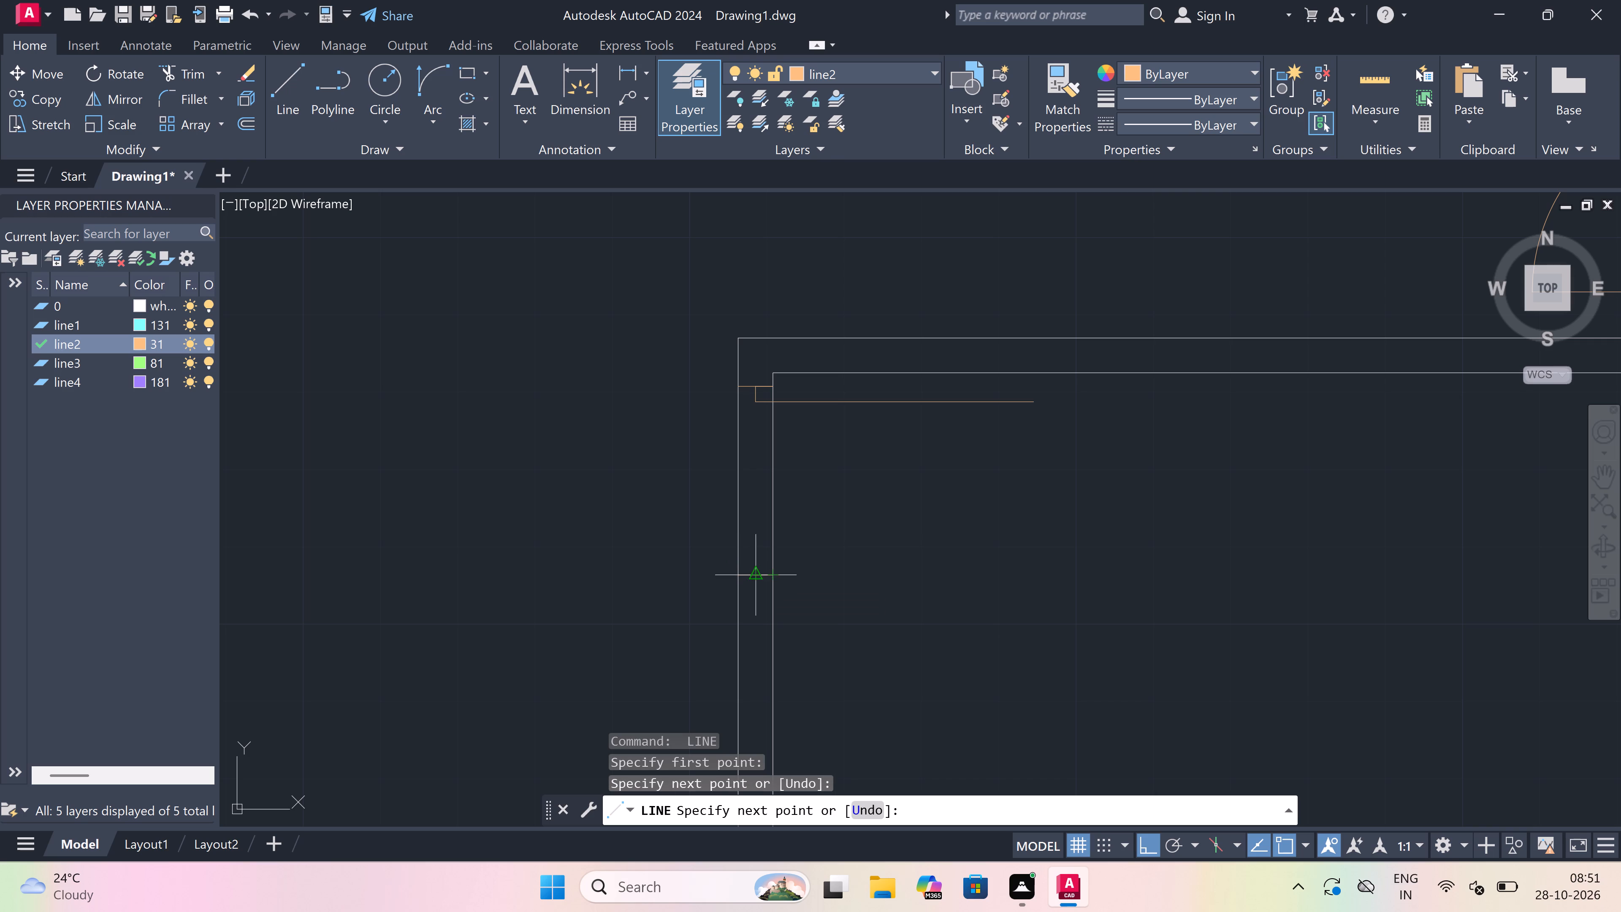
pyautogui.moveTo(754, 580); pyautogui.dragTo(752, 558)
pyautogui.write('2"')
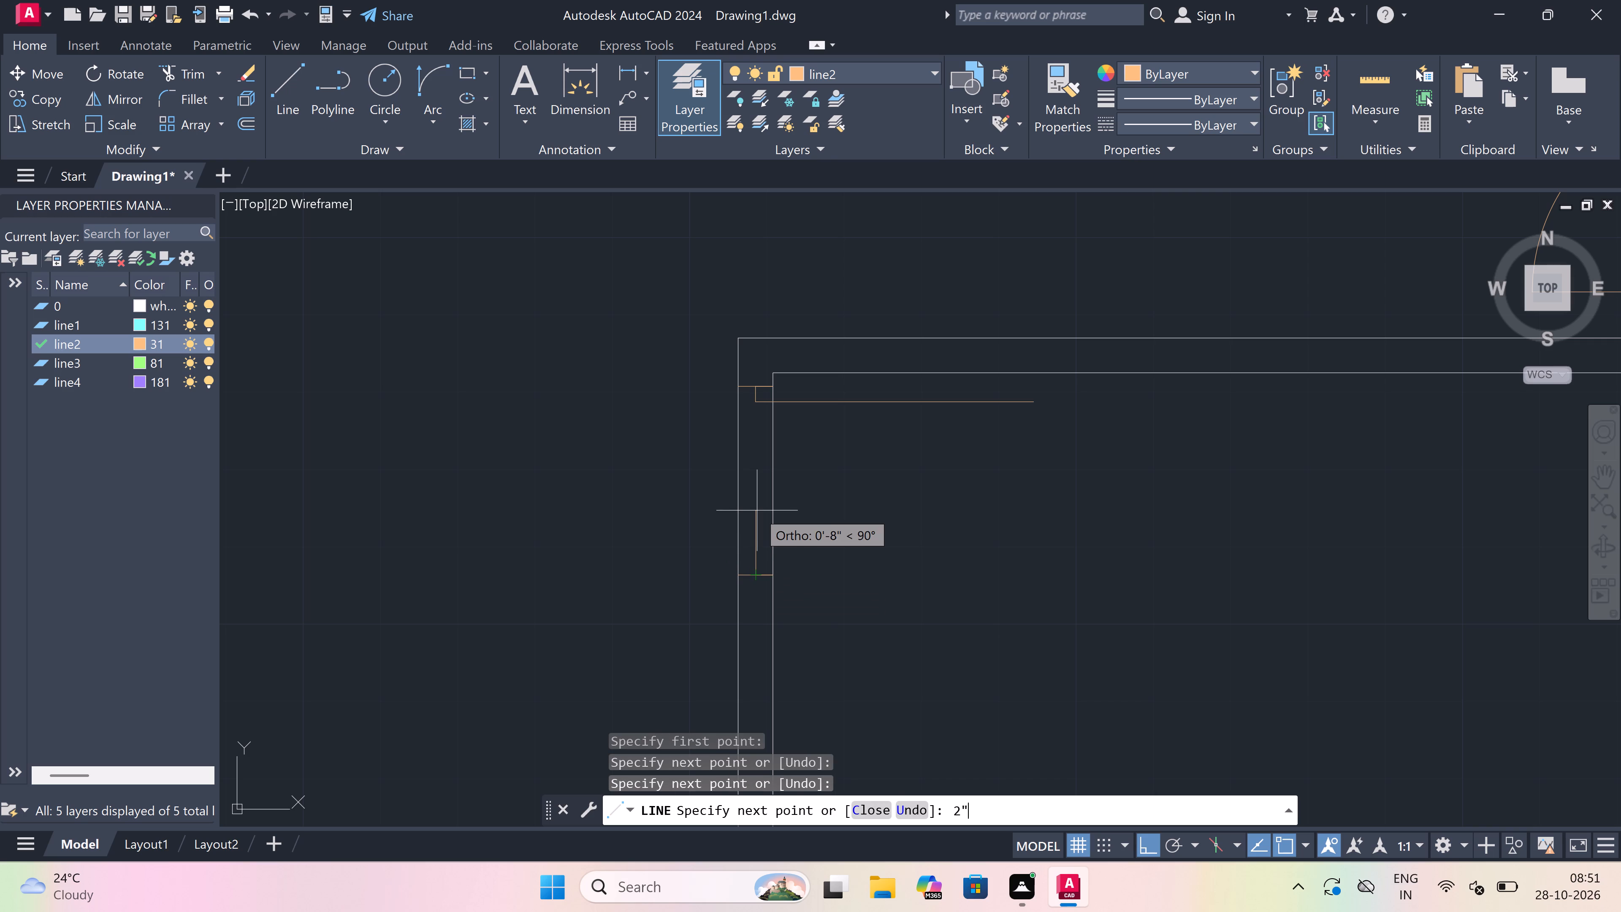
pyautogui.press('space')
pyautogui.press('Escape')
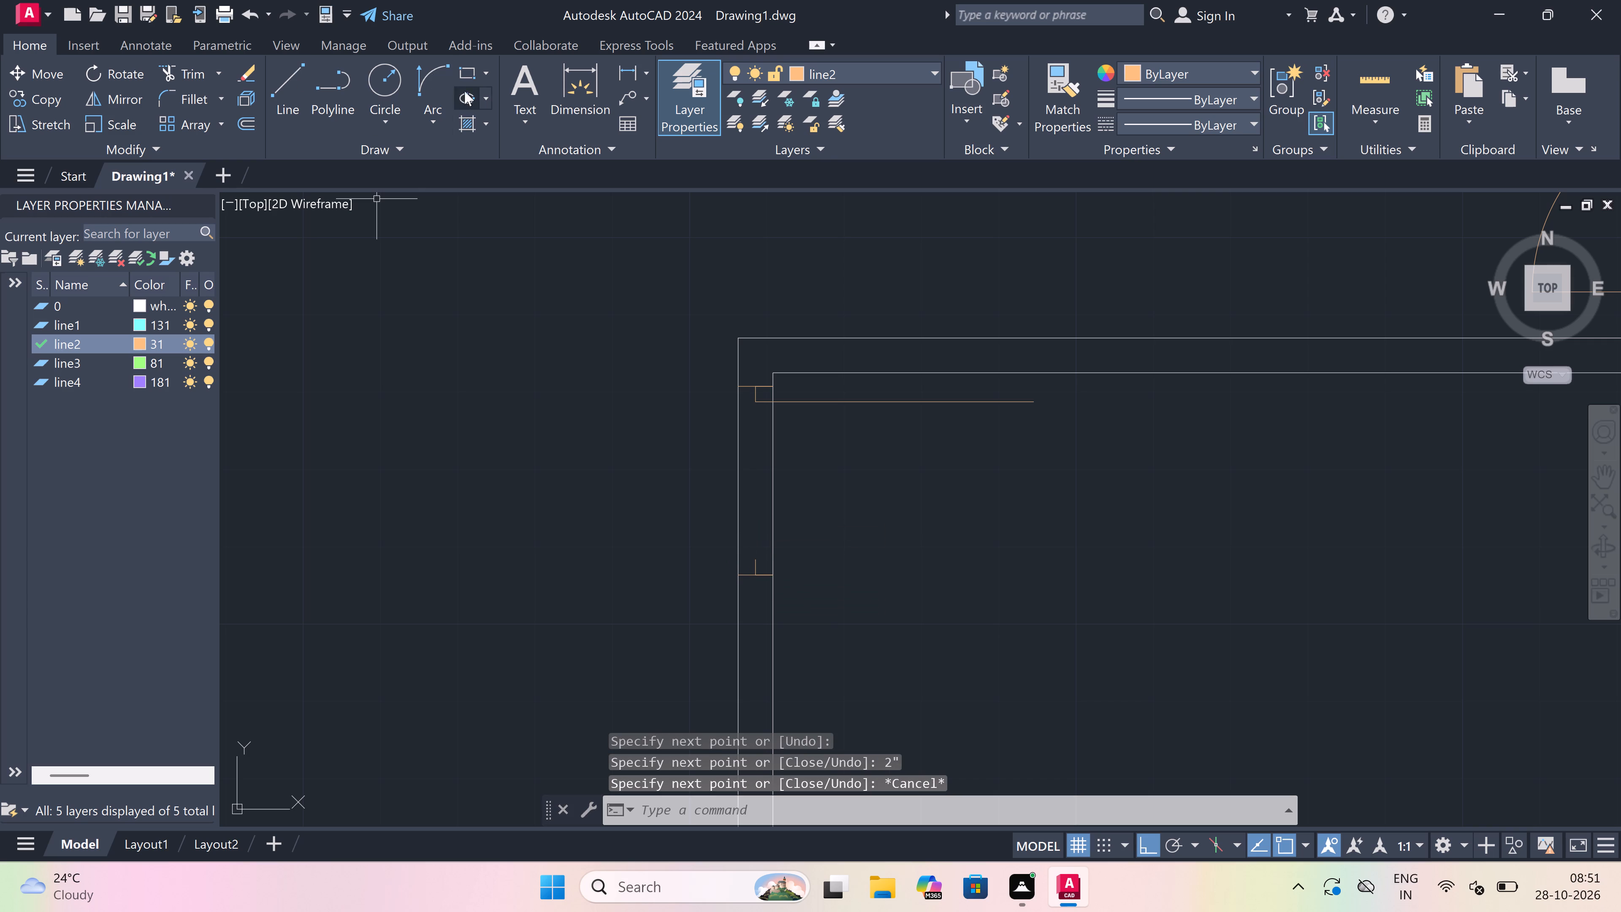
# Draw the door's swing arc from the east end of the 3' leaf to the end of the south jamb's stub.
pyautogui.click(420, 65)
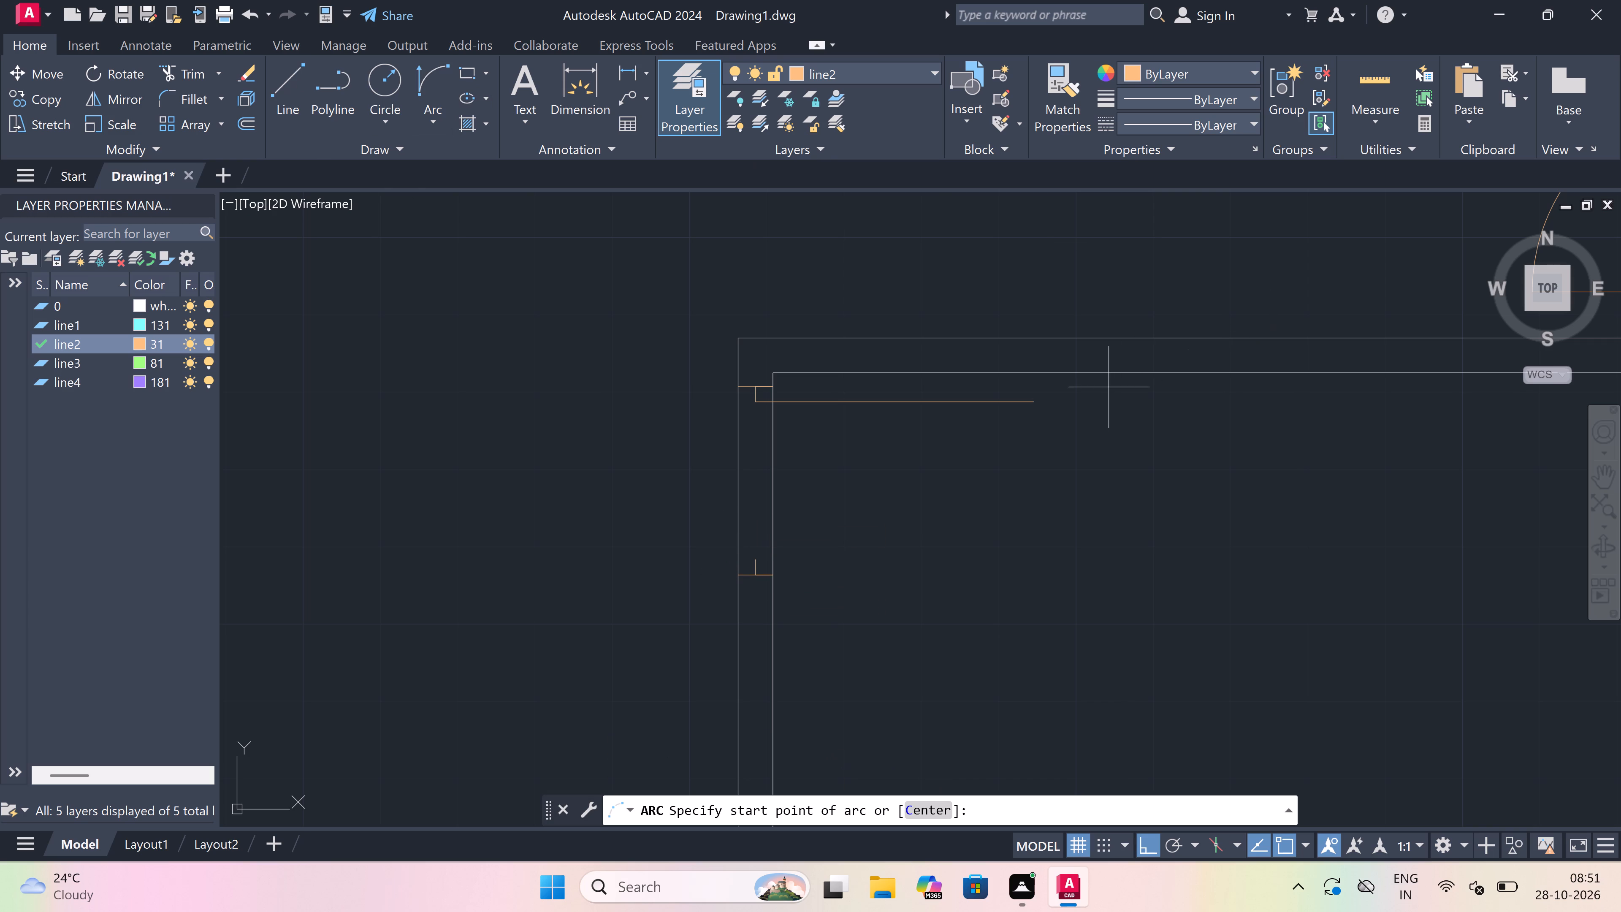
pyautogui.click(1038, 407)
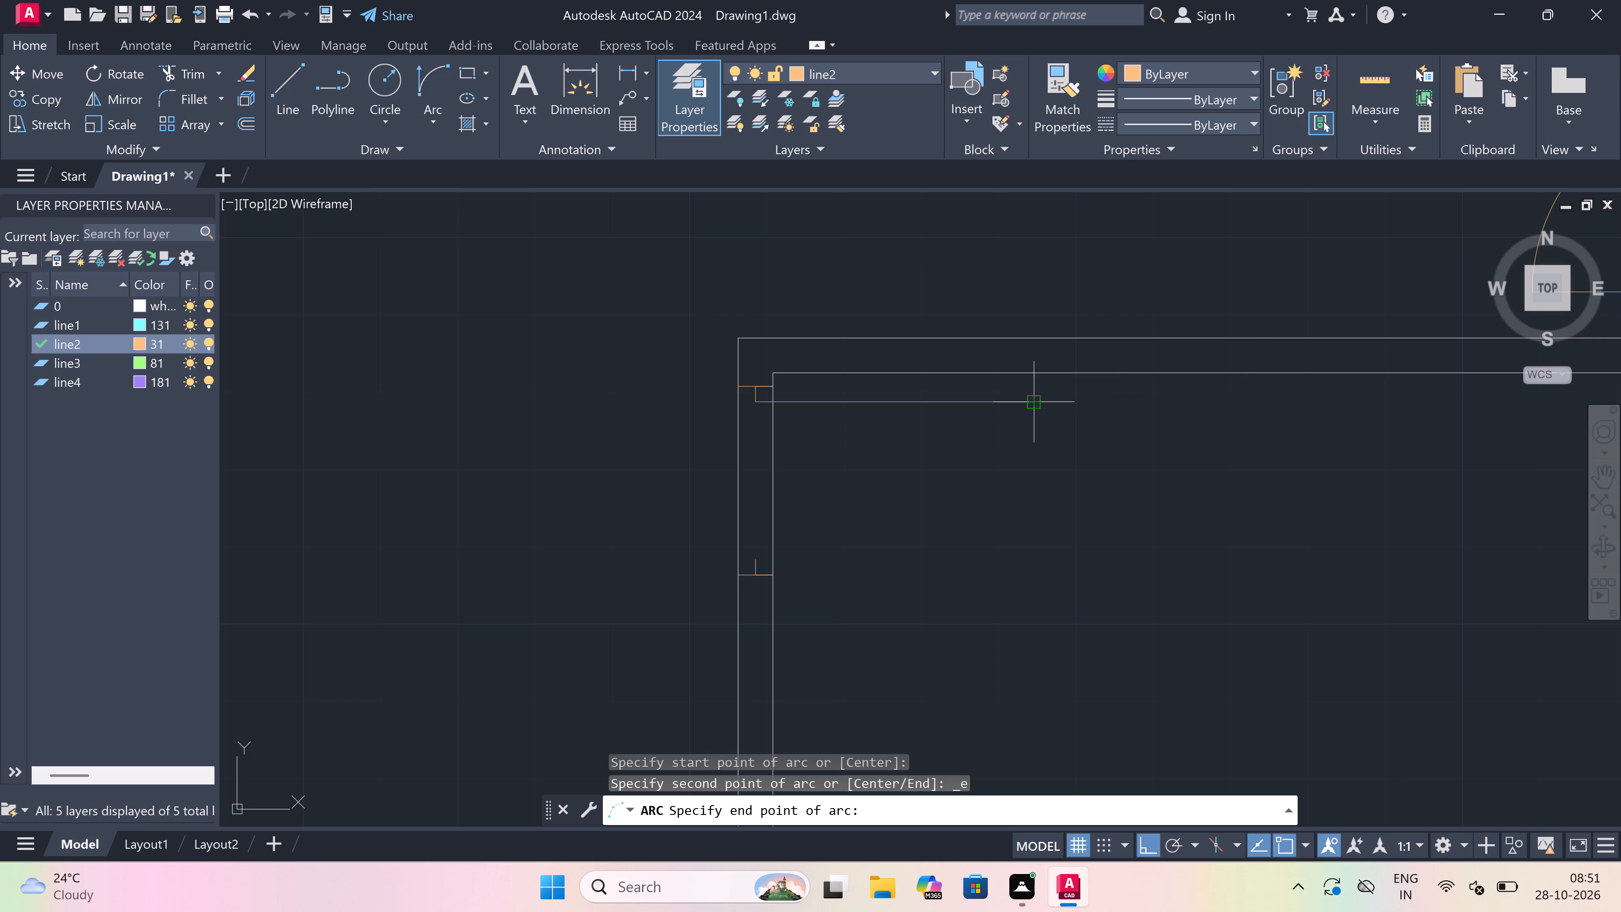
pyautogui.click(757, 556)
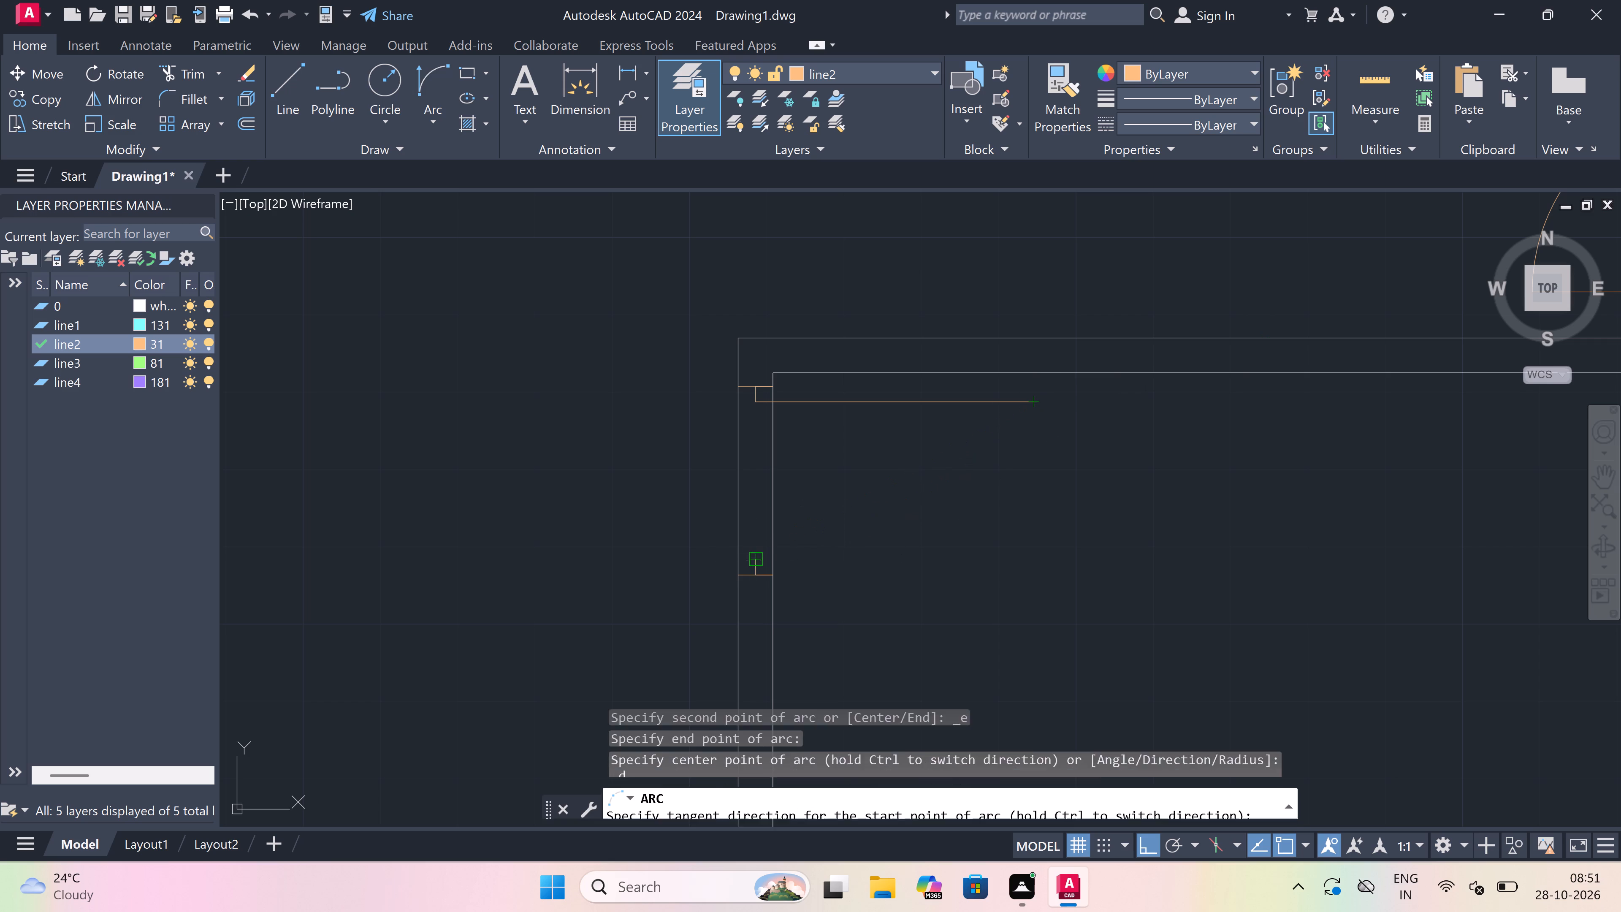
pyautogui.click(1069, 553)
# Trim both lines of the southeast room's west wall between the two jambs to open the doorway.
pyautogui.press('t')
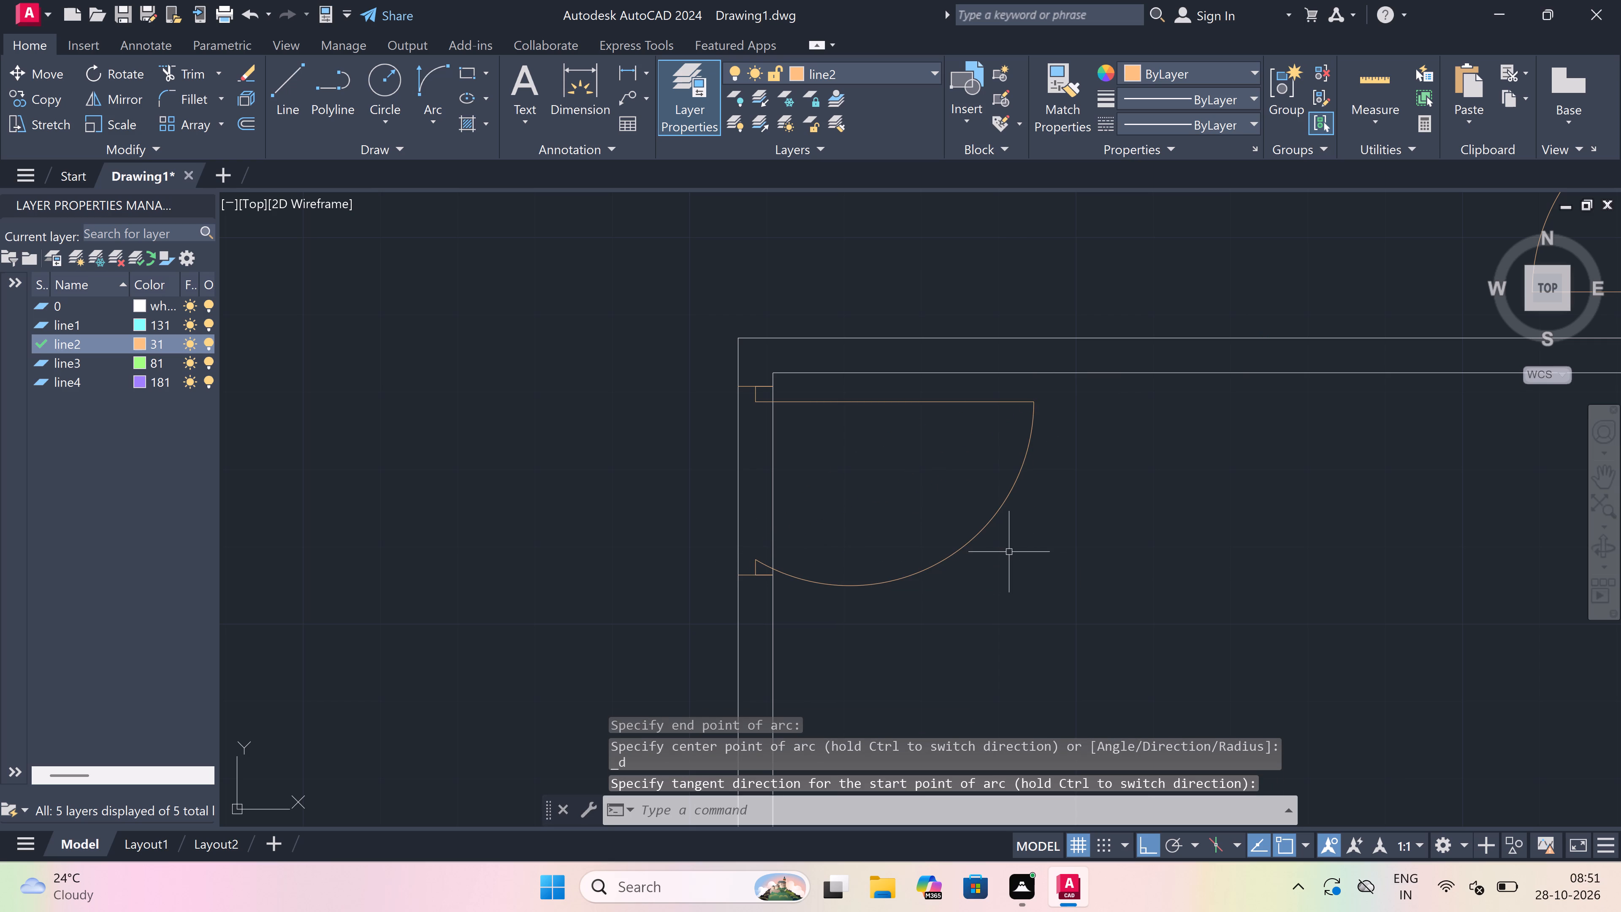
pyautogui.press('r')
pyautogui.press('space')
pyautogui.moveTo(854, 481); pyautogui.dragTo(843, 480)
pyautogui.moveTo(654, 498); pyautogui.dragTo(674, 500)
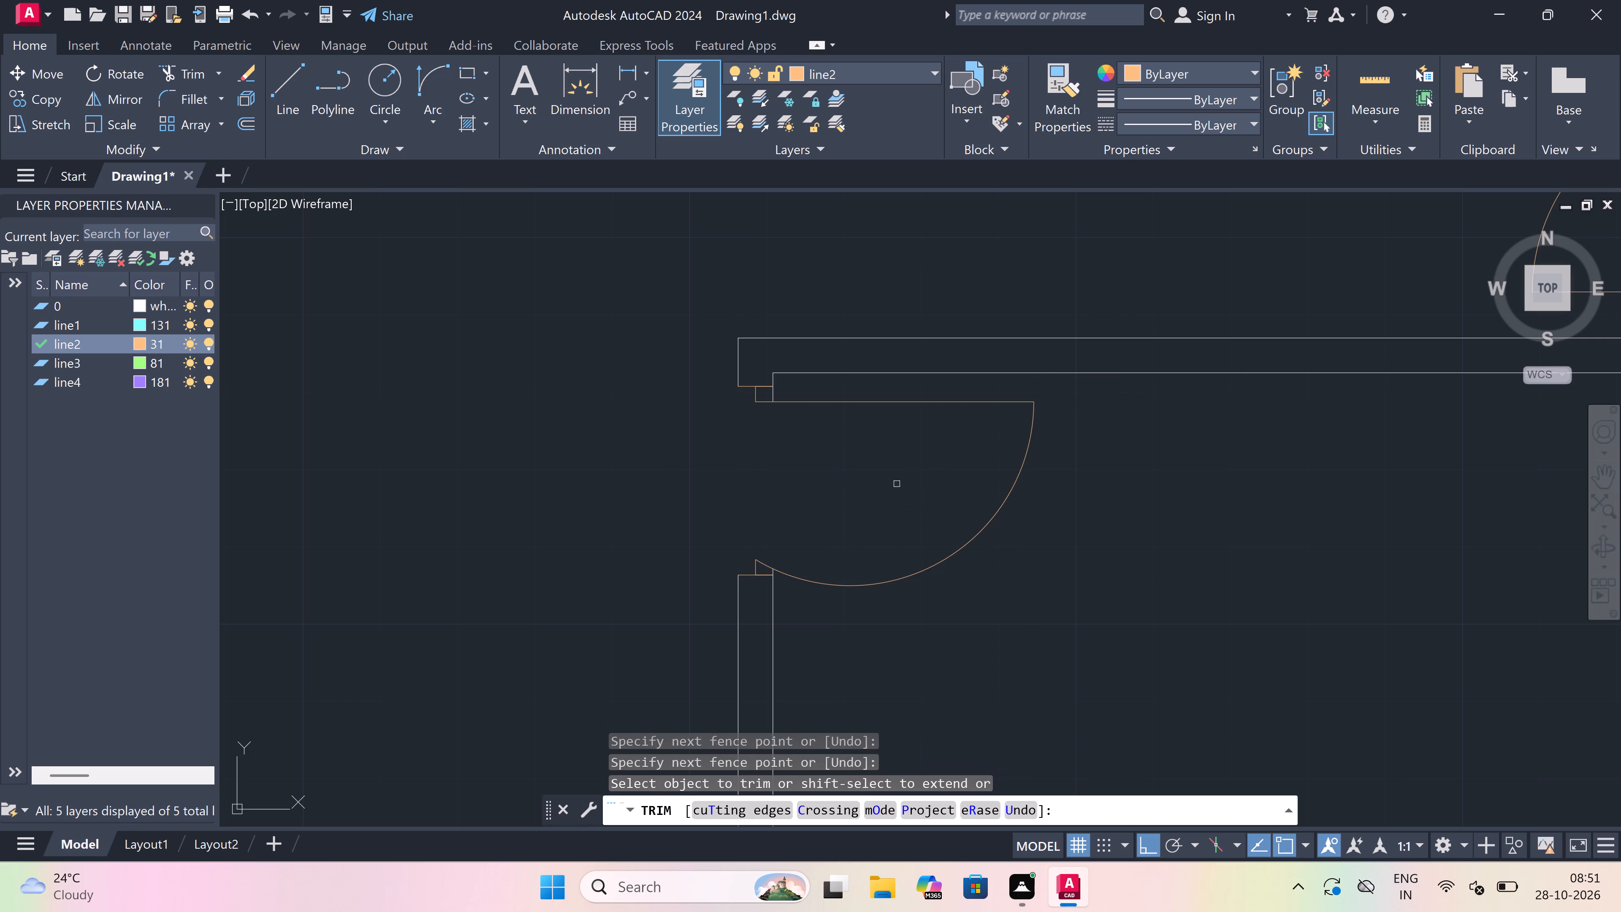
pyautogui.press('Escape')
# In the room below the building's northwest corner room, draw the east wall's north jamb, with a 2" midpoint stub south and a 2' leaf west.
pyautogui.scroll(-3, 893, 484)
pyautogui.scroll(-4, 799, 506)
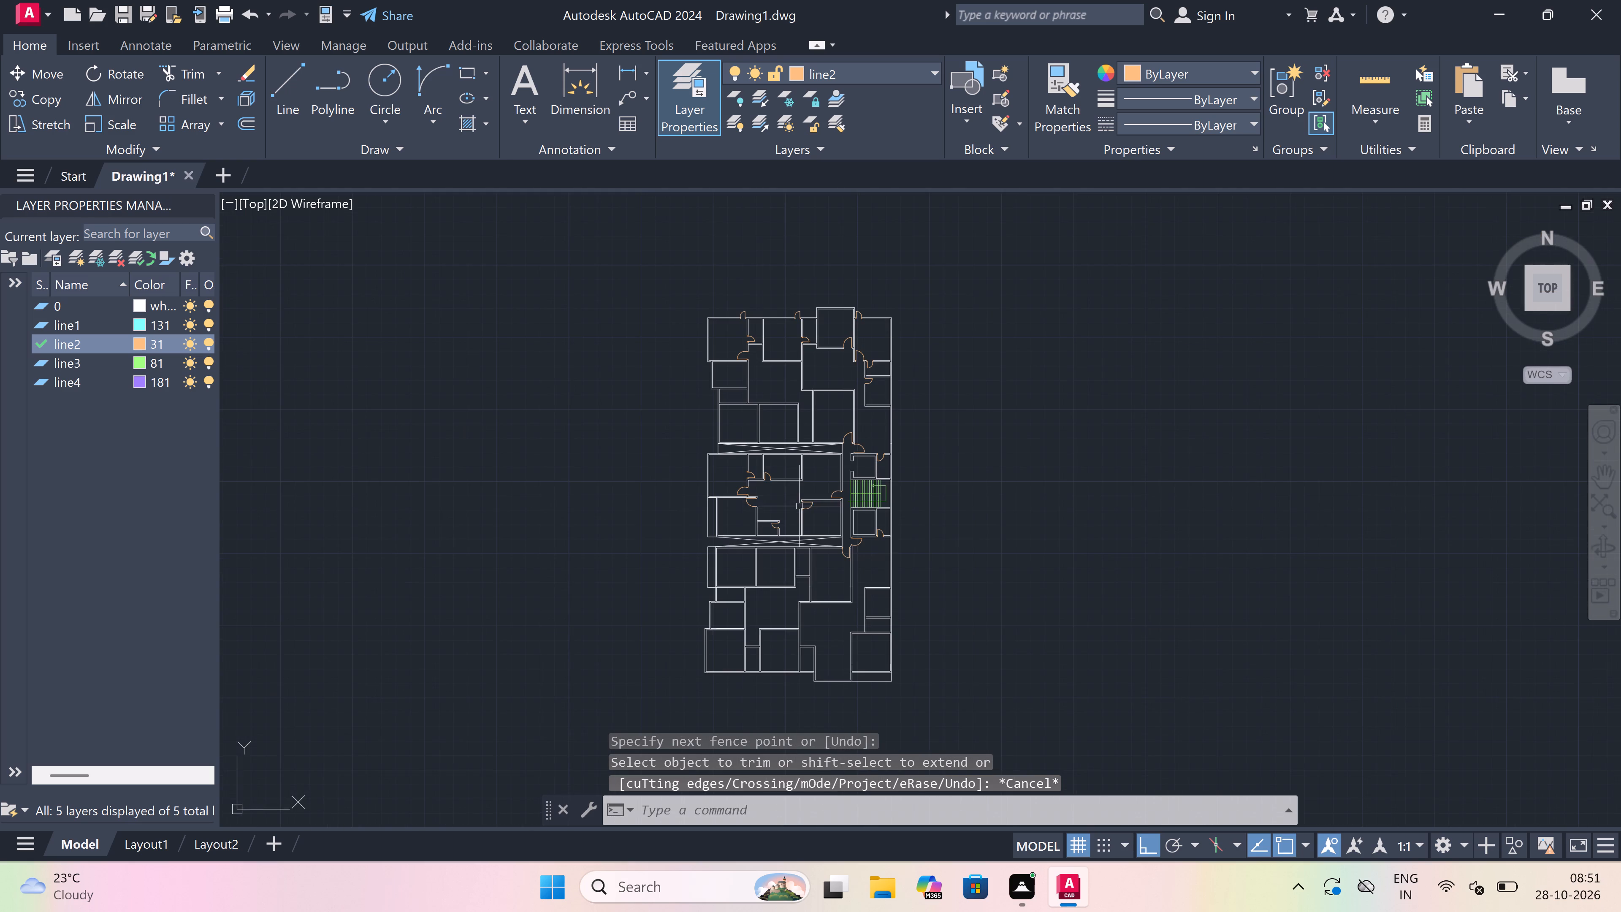
pyautogui.scroll(2, 770, 470)
pyautogui.write('l')
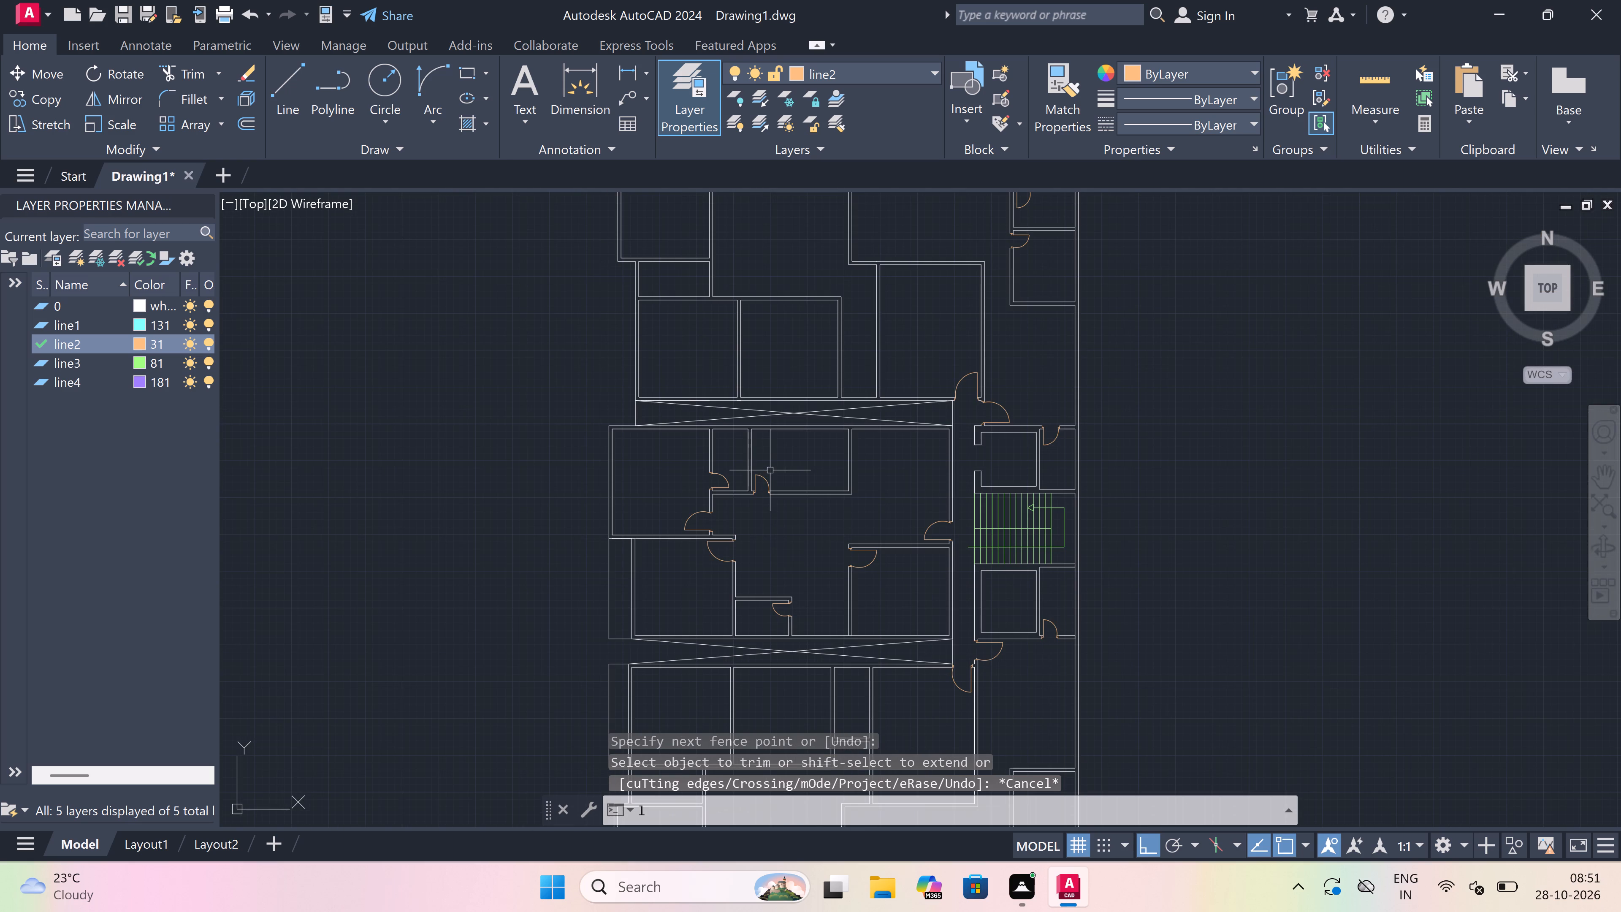
pyautogui.press('space')
pyautogui.scroll(-2, 770, 470)
pyautogui.scroll(2, 775, 303)
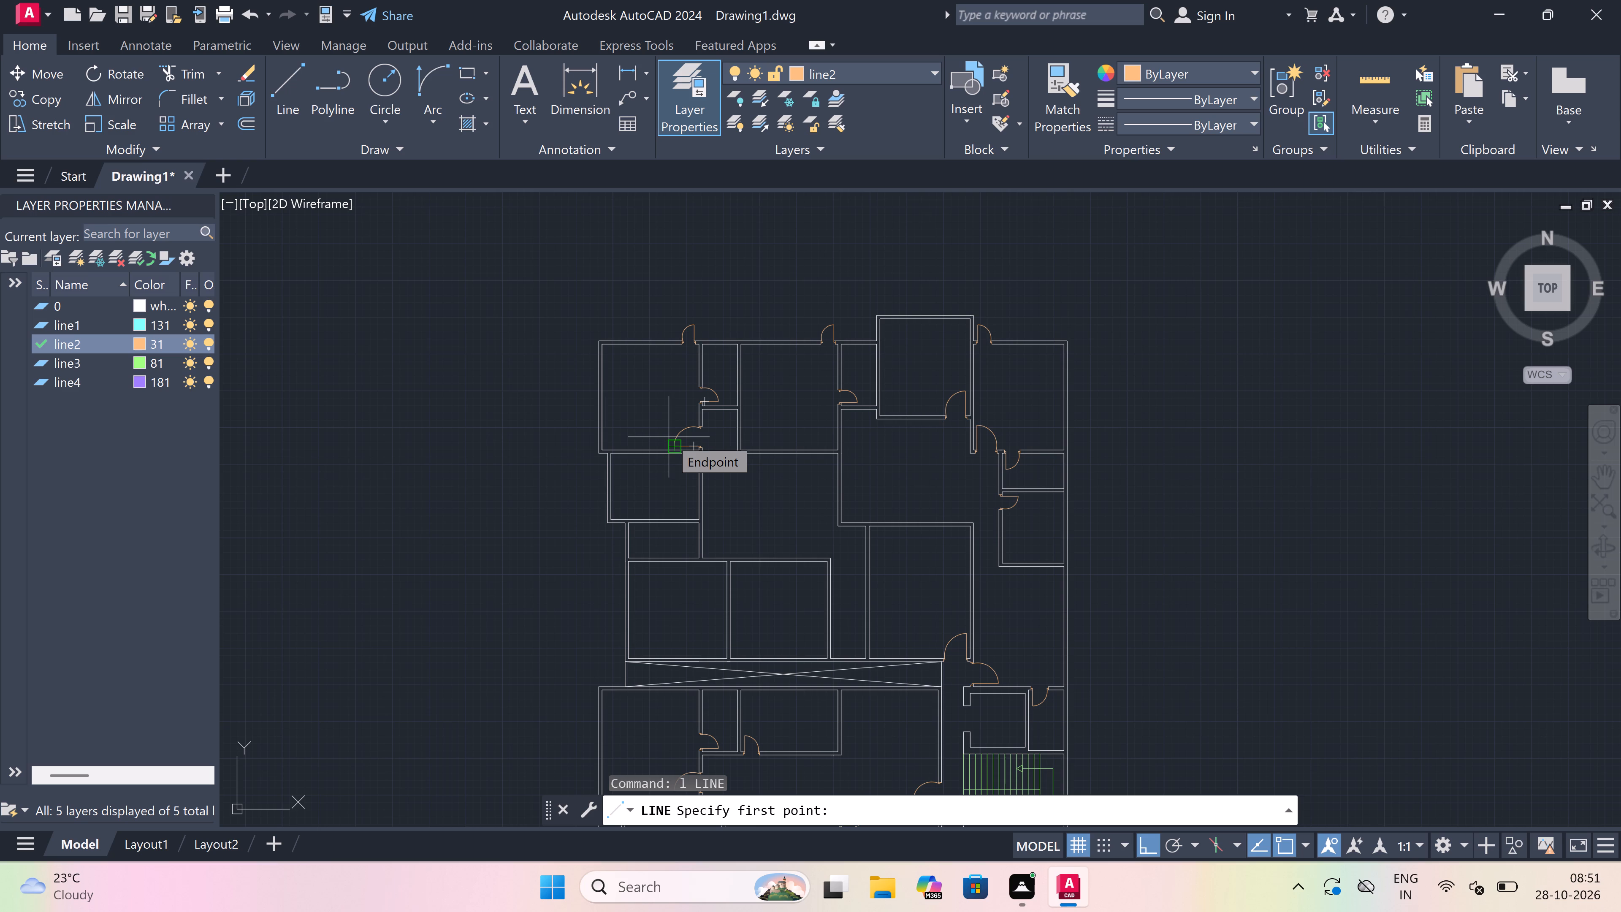
pyautogui.scroll(2, 669, 431)
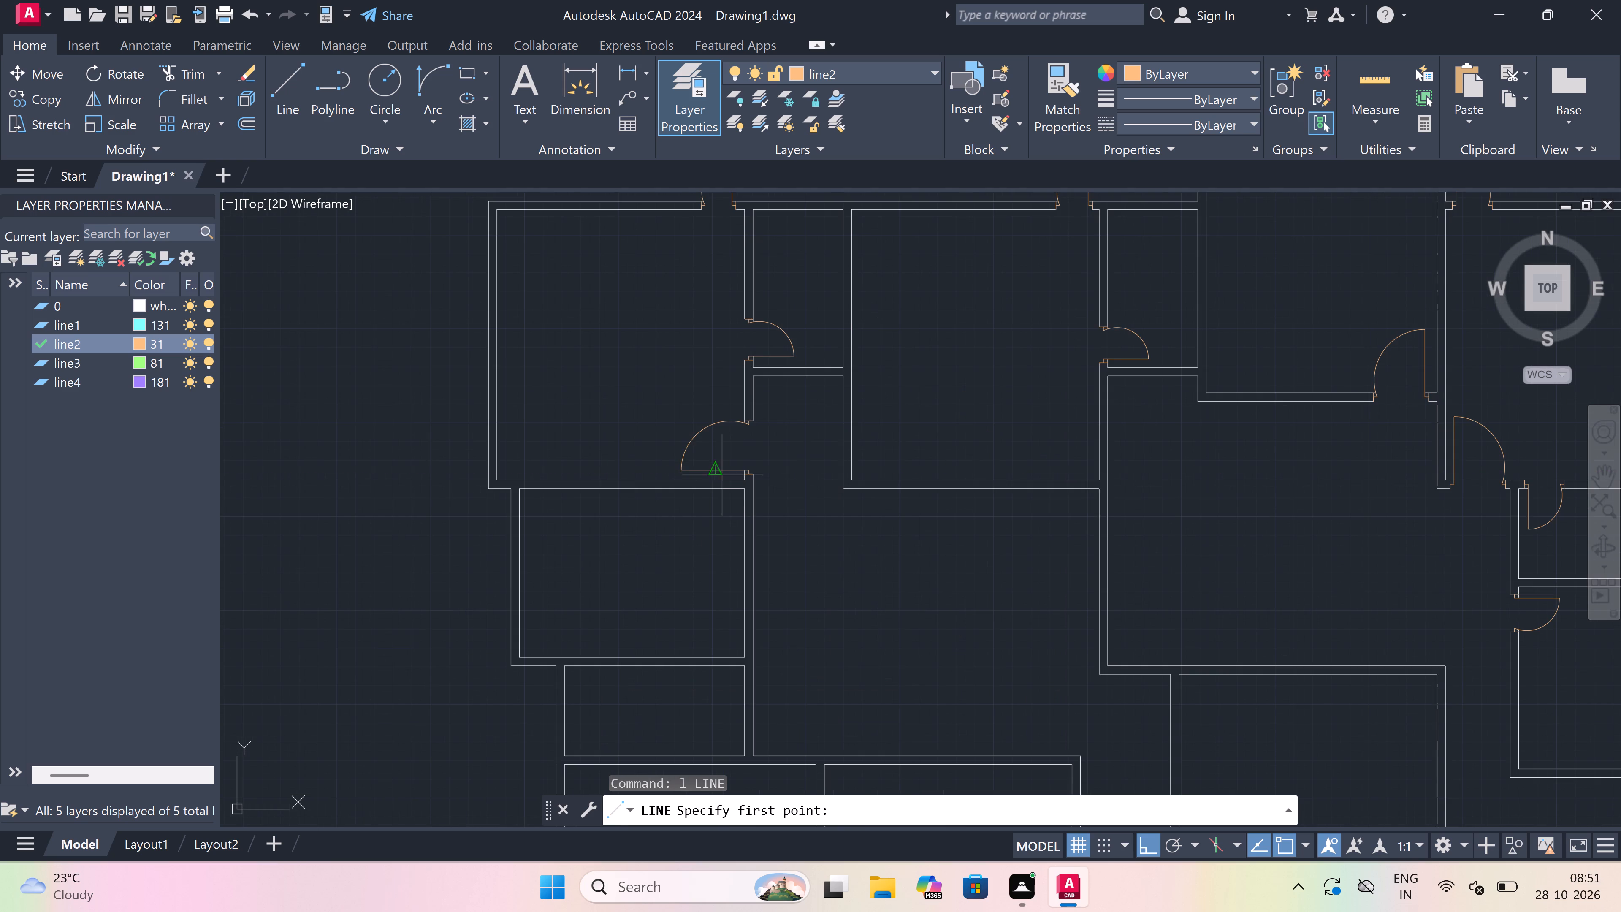
pyautogui.scroll(3, 735, 491)
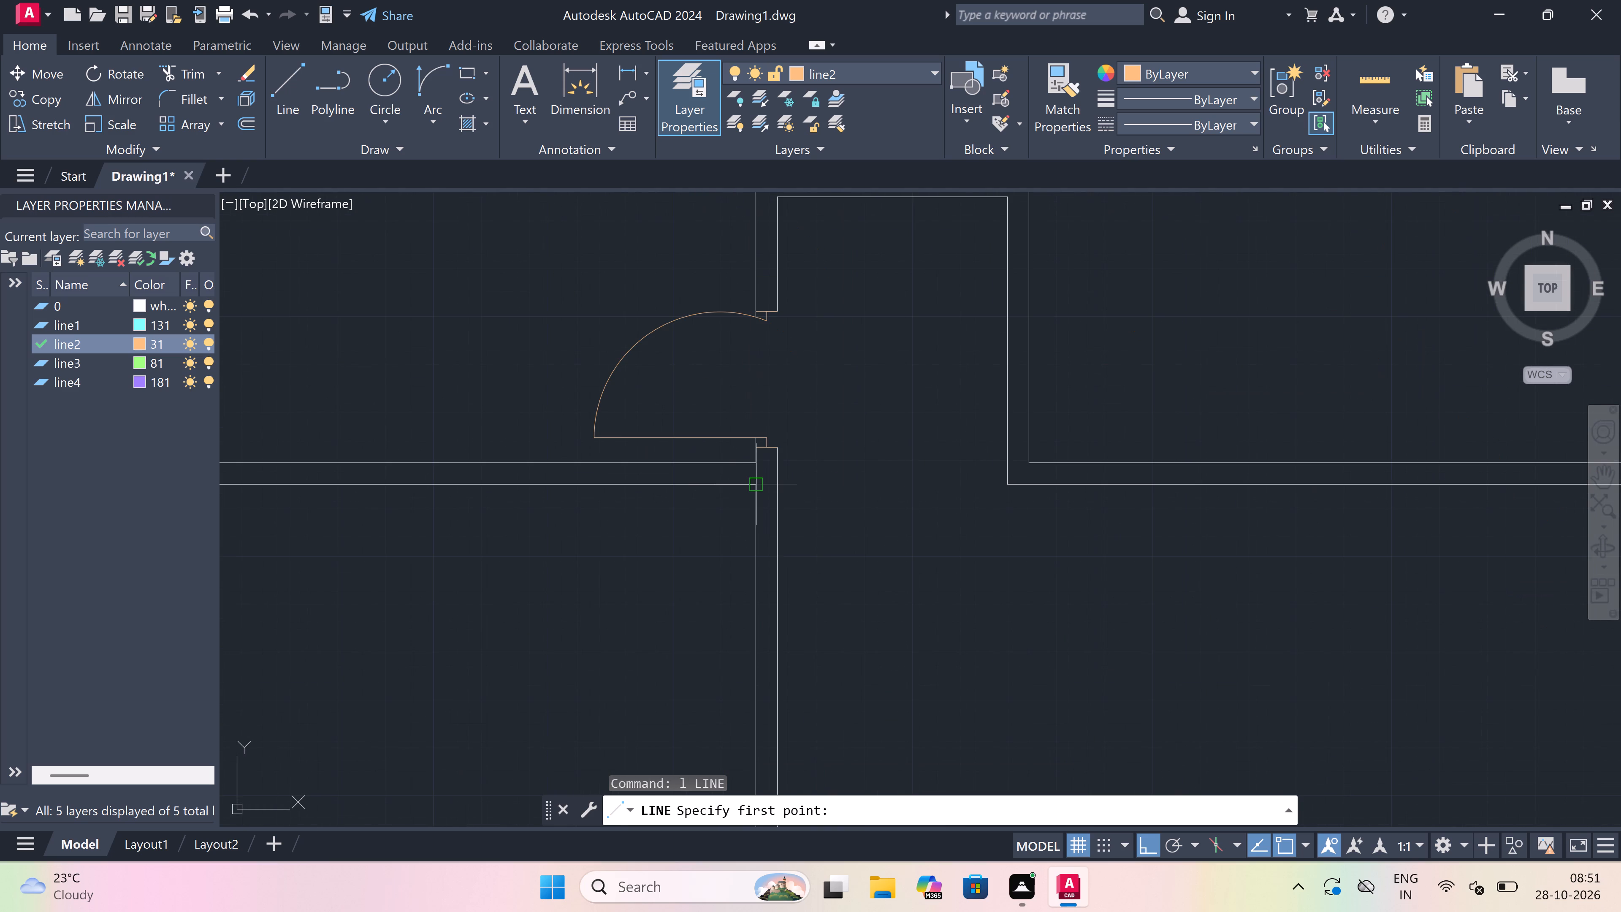
pyautogui.scroll(1, 761, 491)
pyautogui.moveTo(743, 497); pyautogui.dragTo(745, 502)
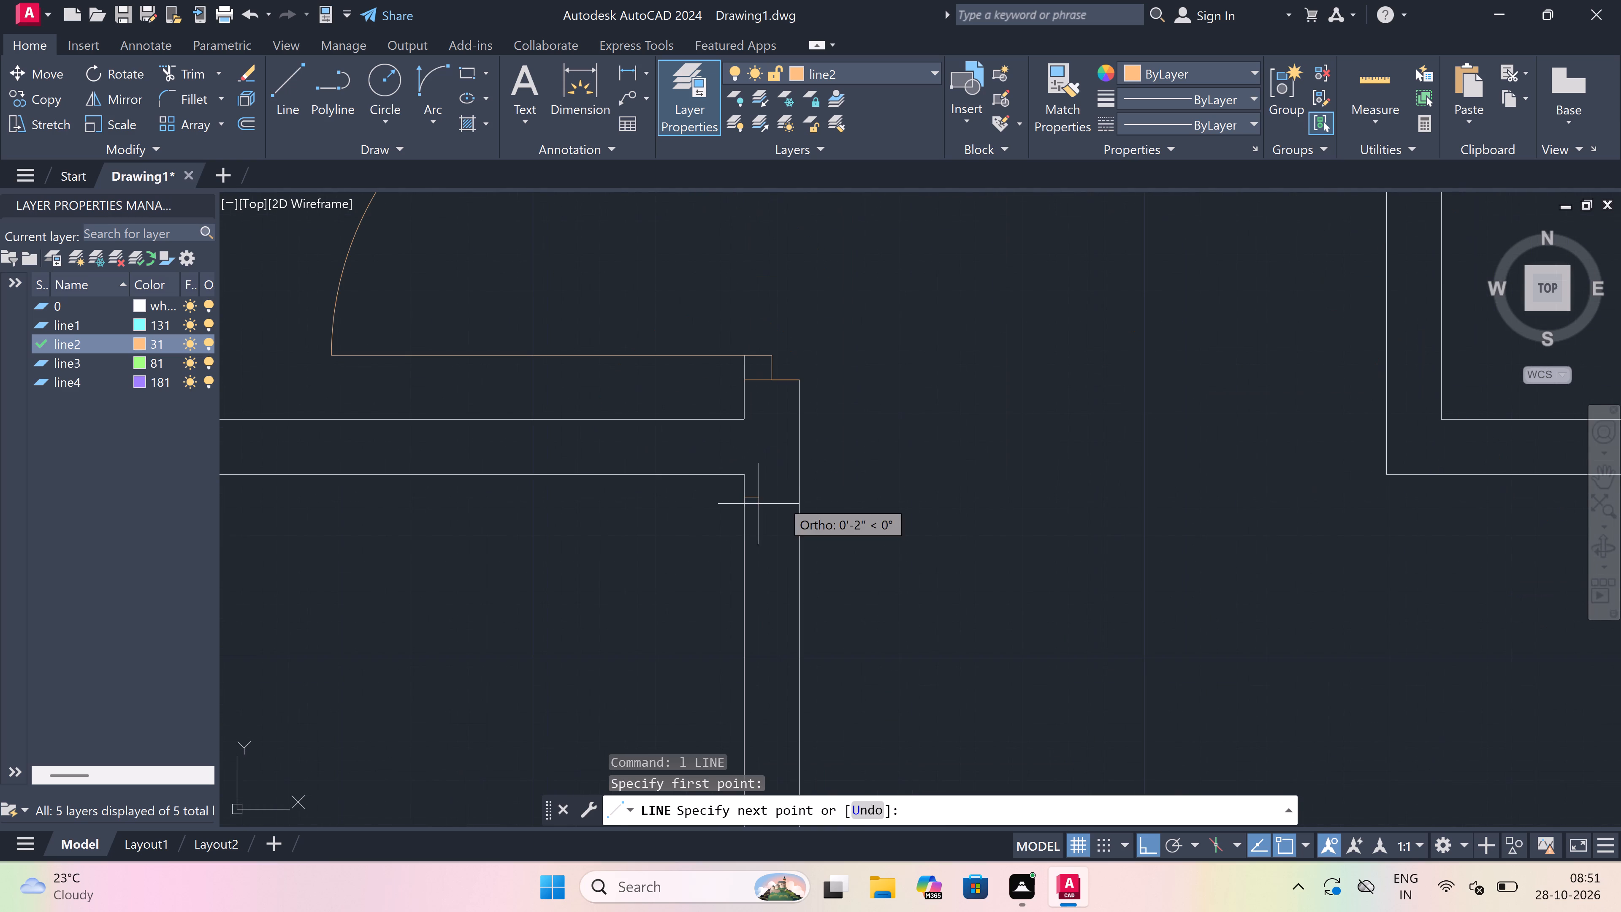
pyautogui.click(792, 498)
pyautogui.click(770, 502)
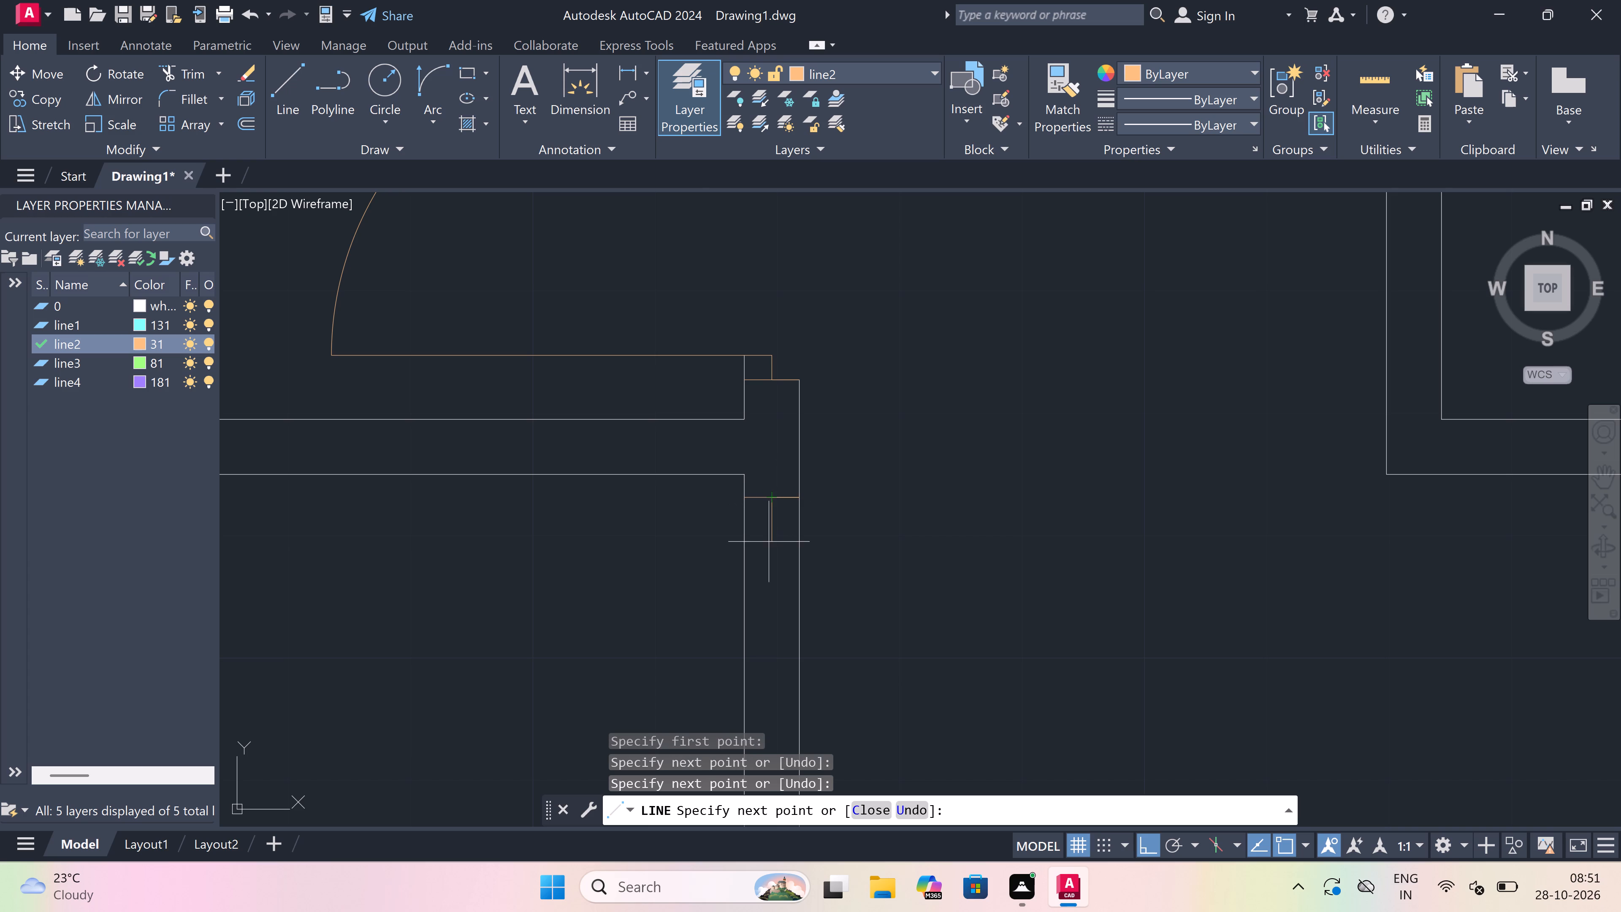
pyautogui.scroll(2, 769, 565)
pyautogui.write('2"')
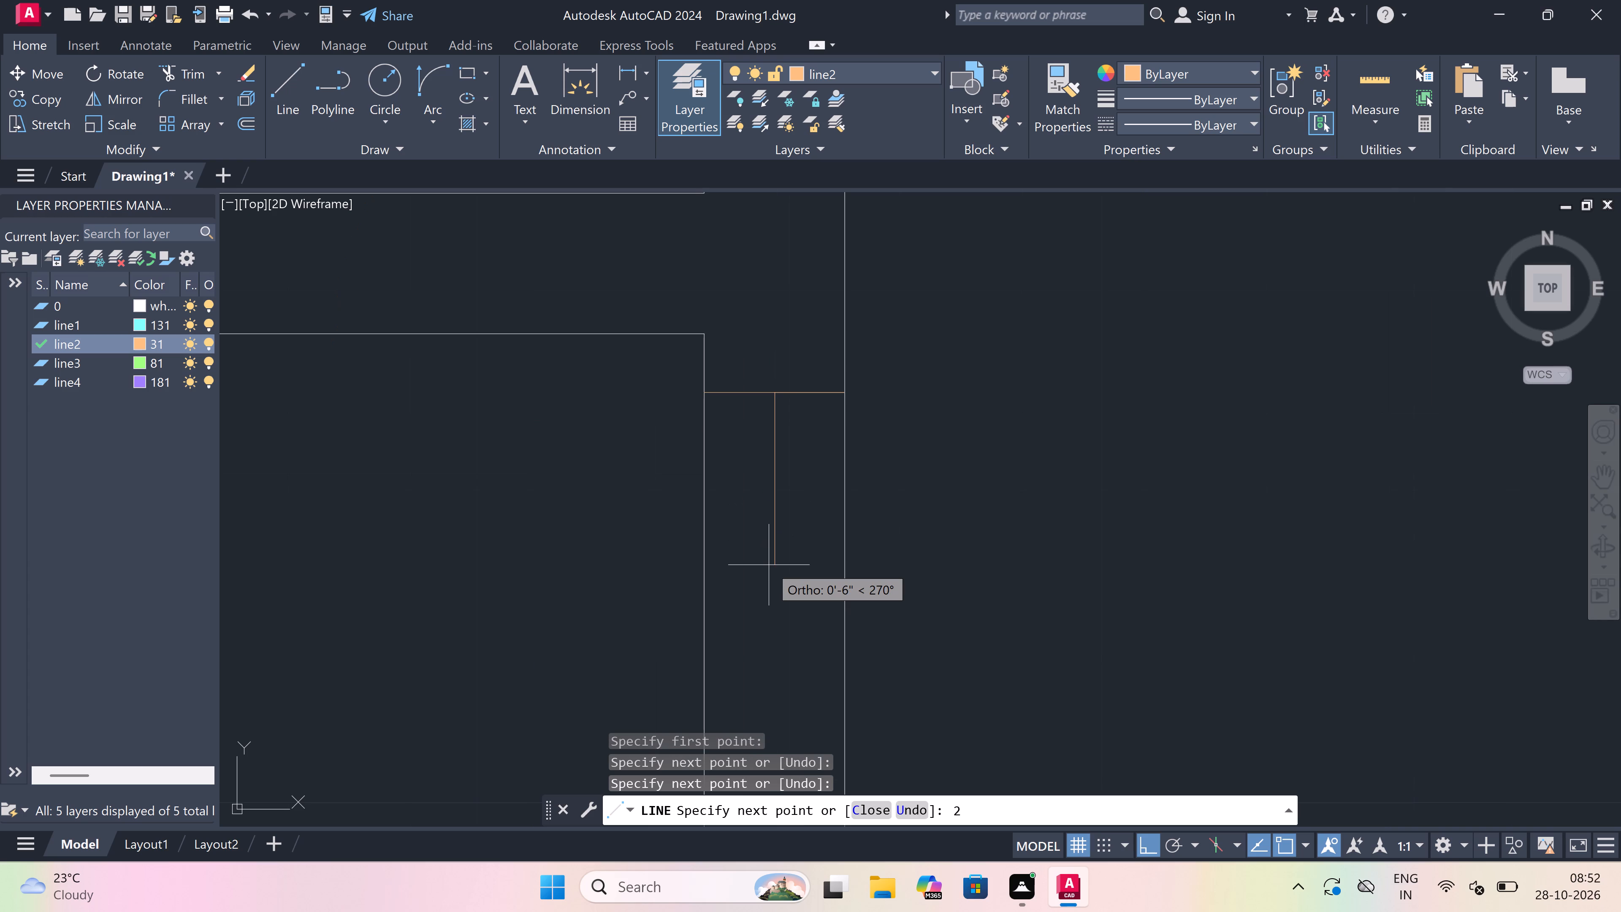
pyautogui.press('space')
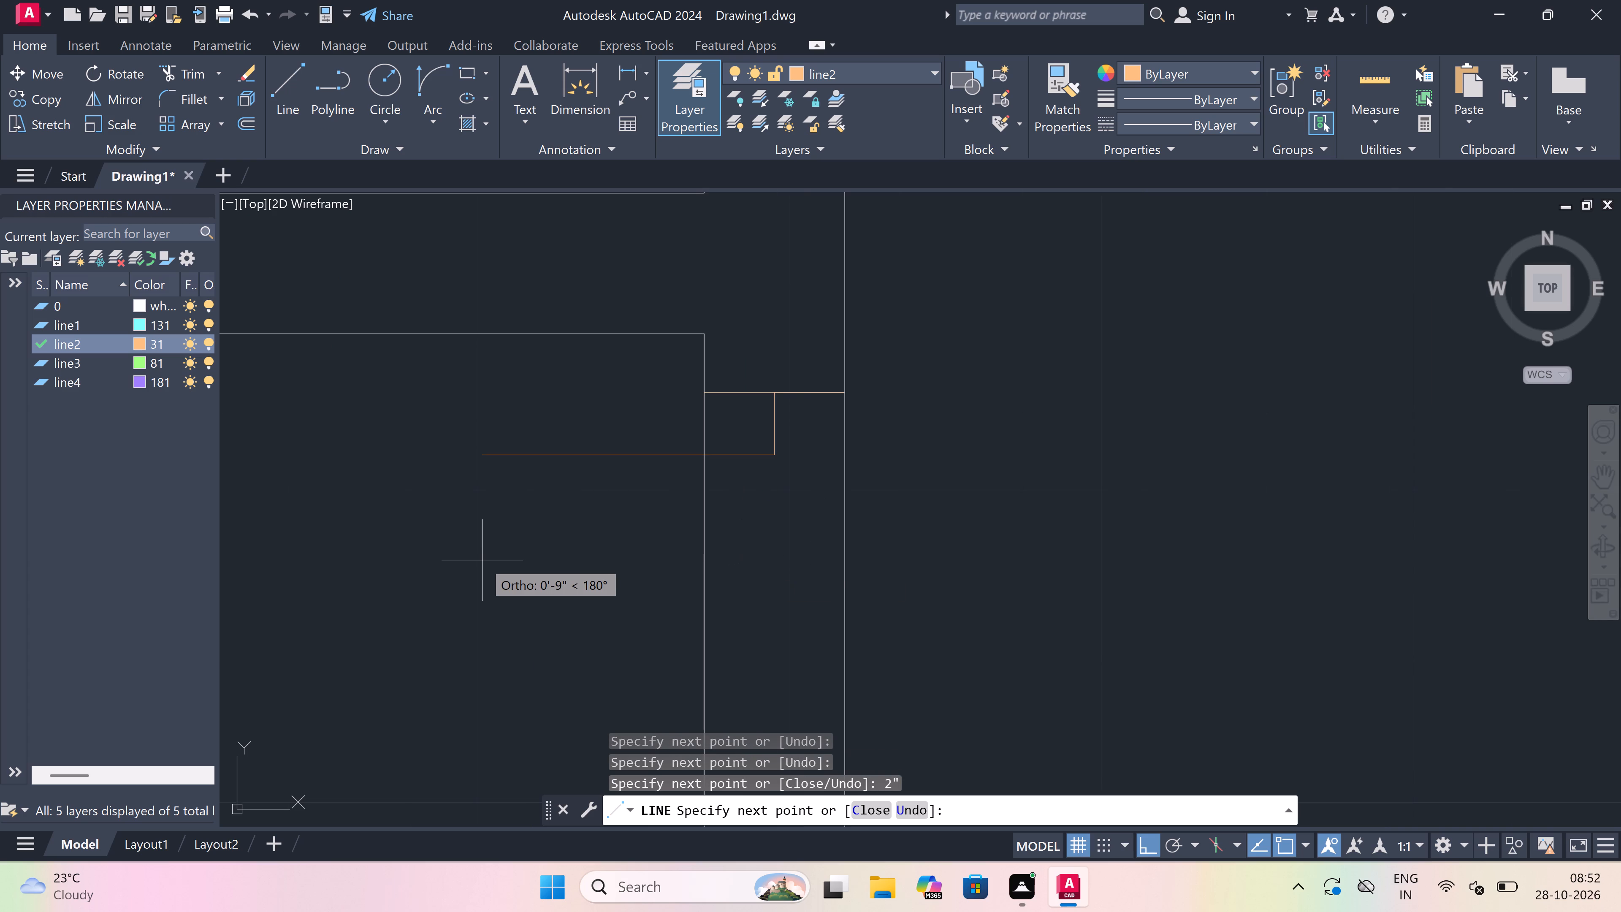
pyautogui.write("2'")
pyautogui.press('space')
pyautogui.press('Escape')
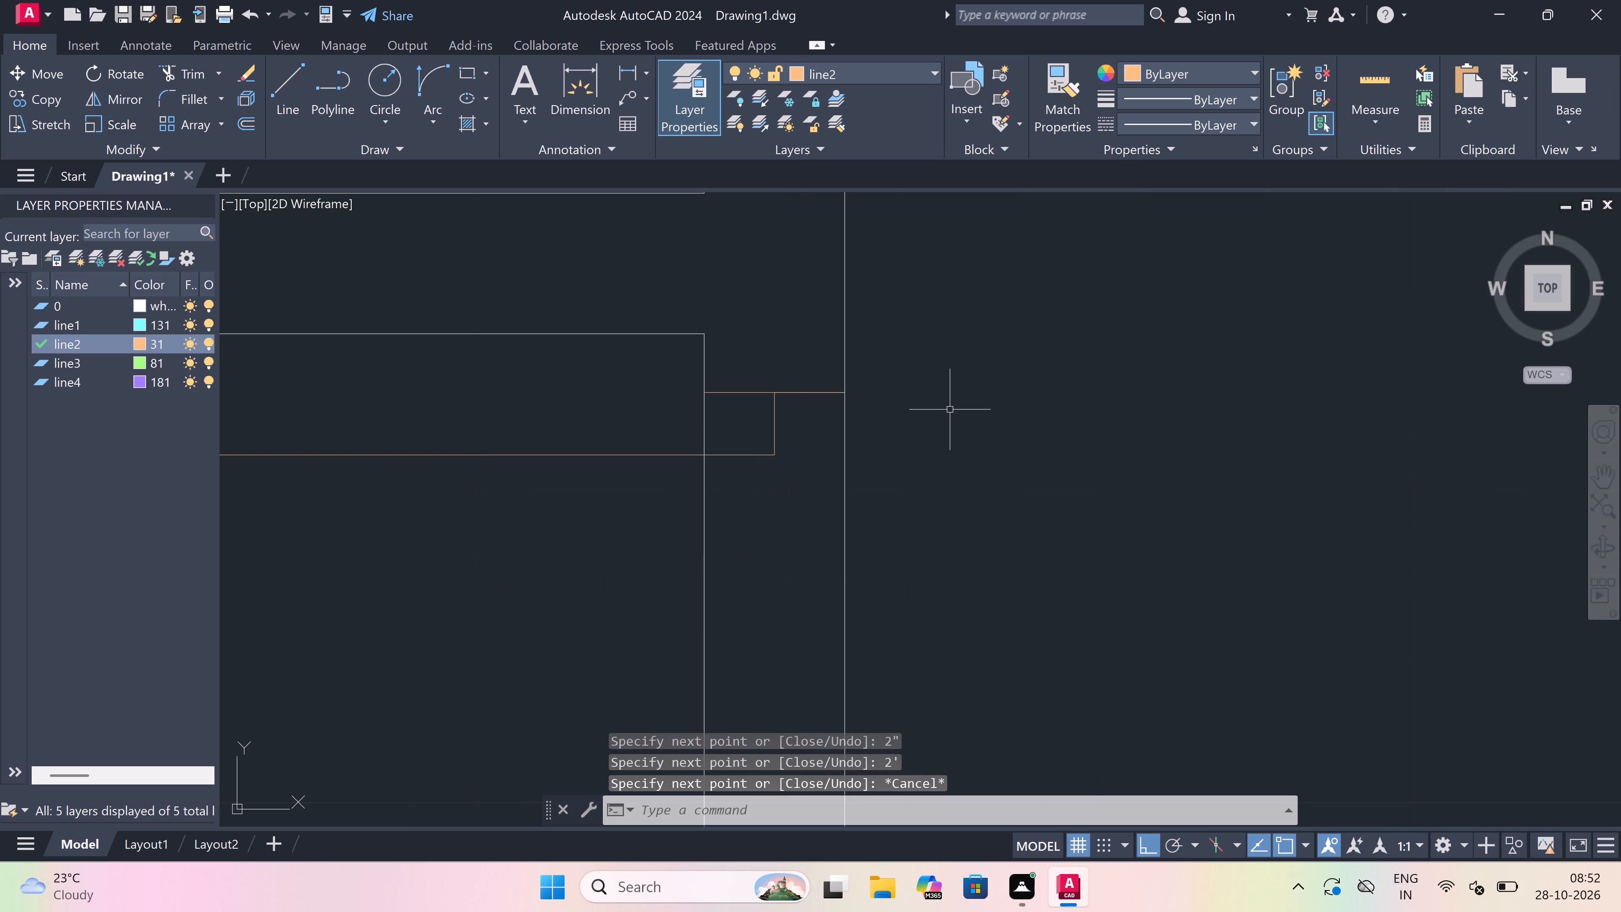
# Draw the south jamb line across that room's east wall, with a 2" stub north from its midpoint.
pyautogui.press('space')
pyautogui.scroll(-3, 950, 409)
pyautogui.scroll(1, 947, 415)
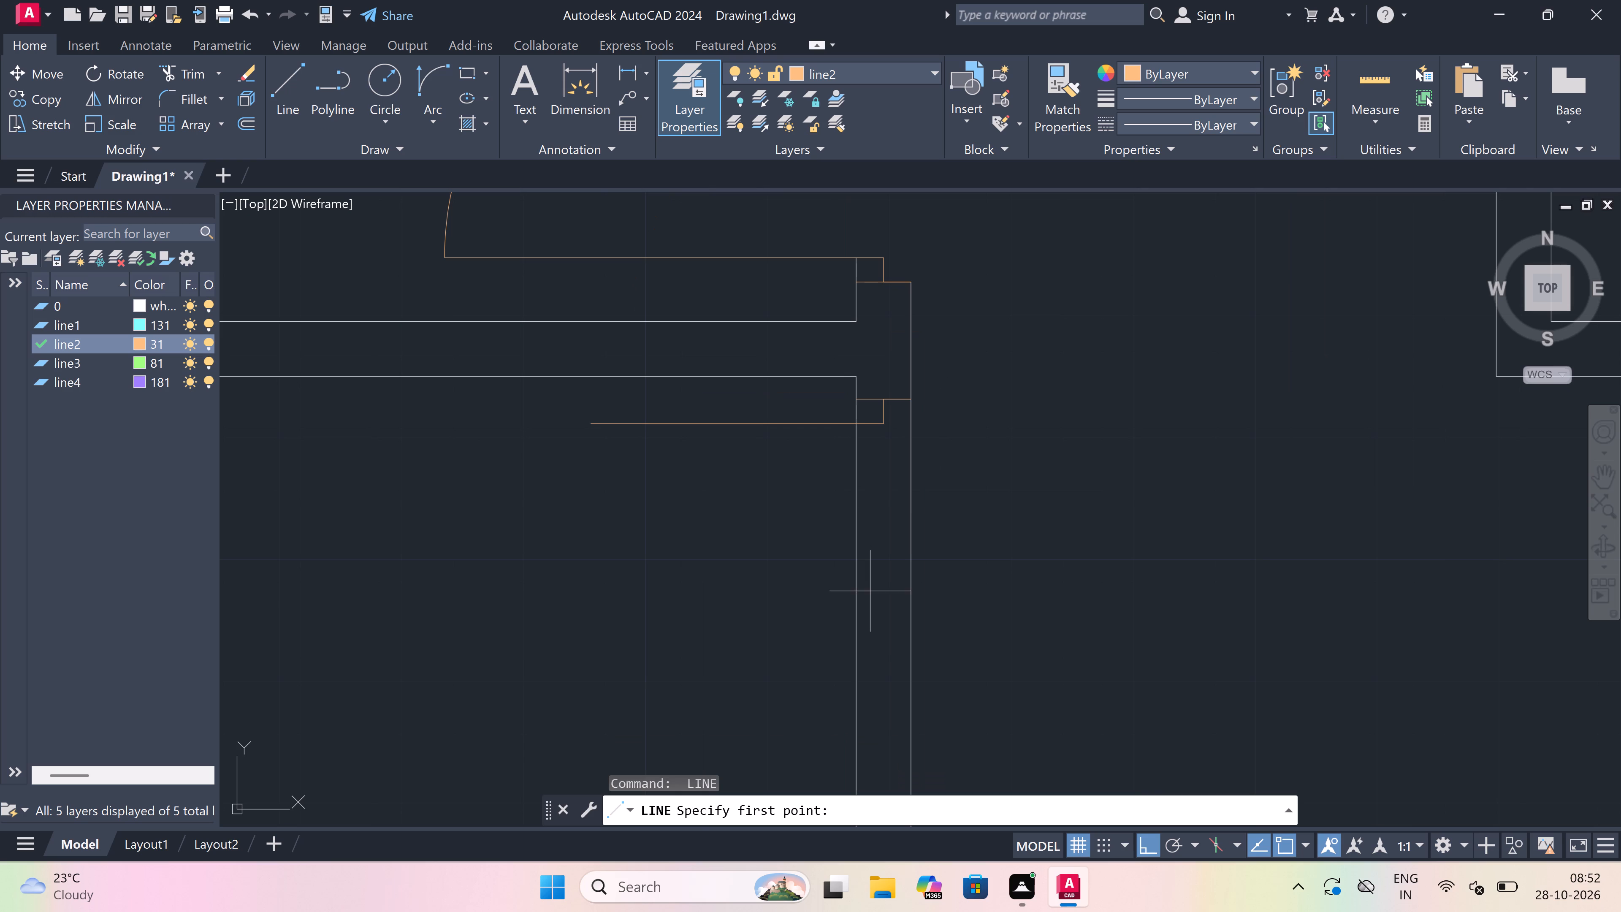
pyautogui.moveTo(859, 650); pyautogui.dragTo(873, 655)
pyautogui.moveTo(908, 656); pyautogui.dragTo(897, 656)
pyautogui.moveTo(883, 656); pyautogui.dragTo(882, 634)
pyautogui.write('2"')
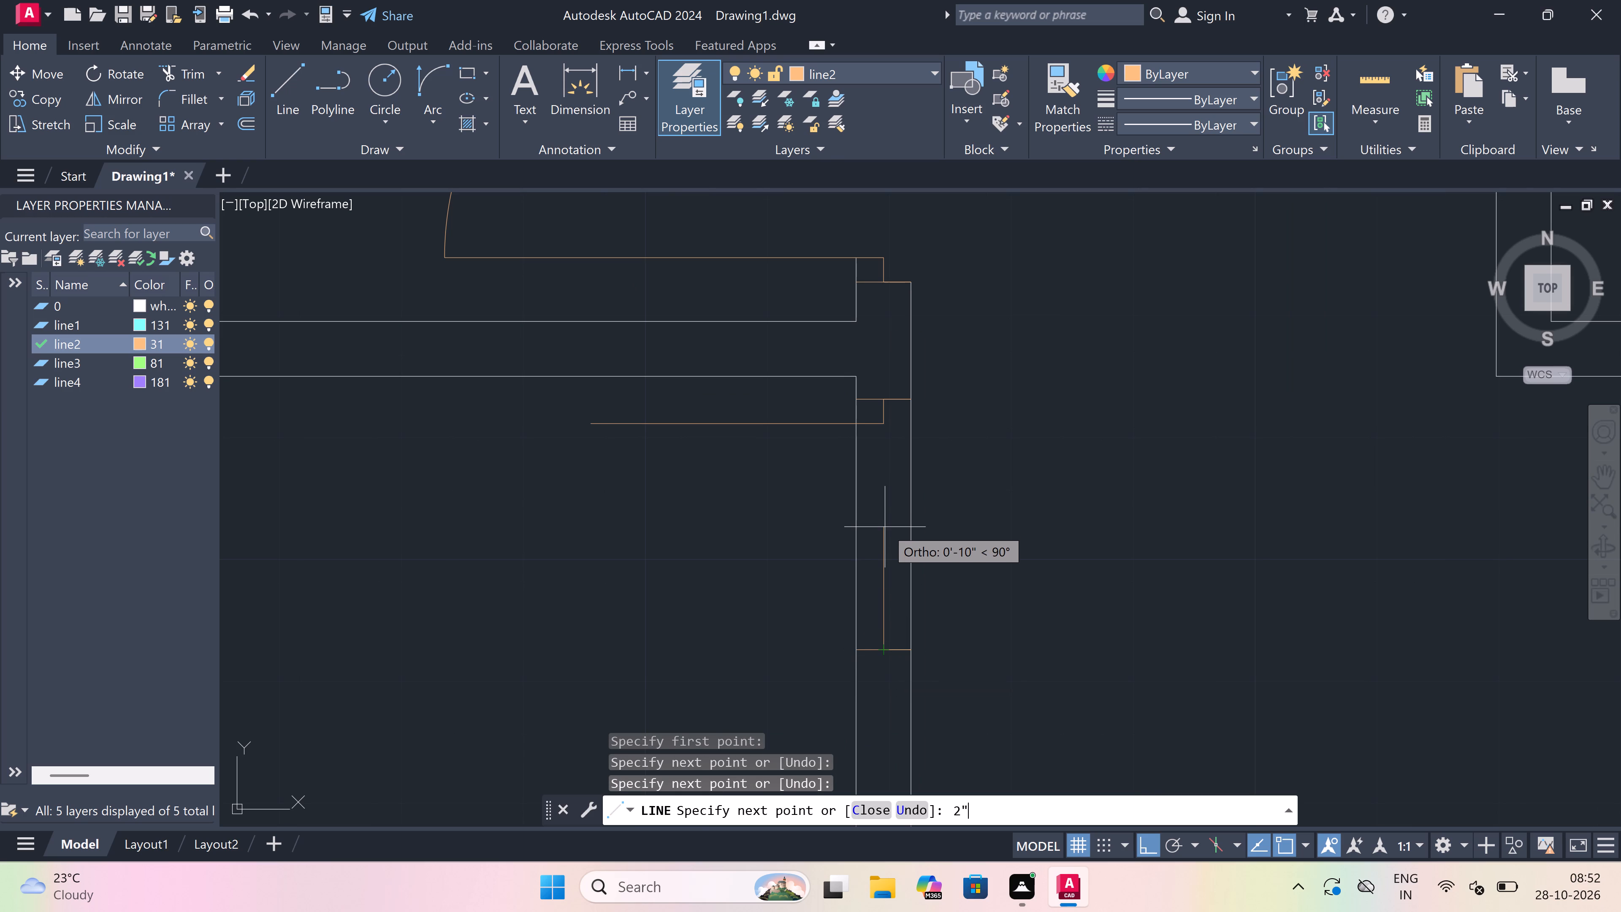
pyautogui.press('space')
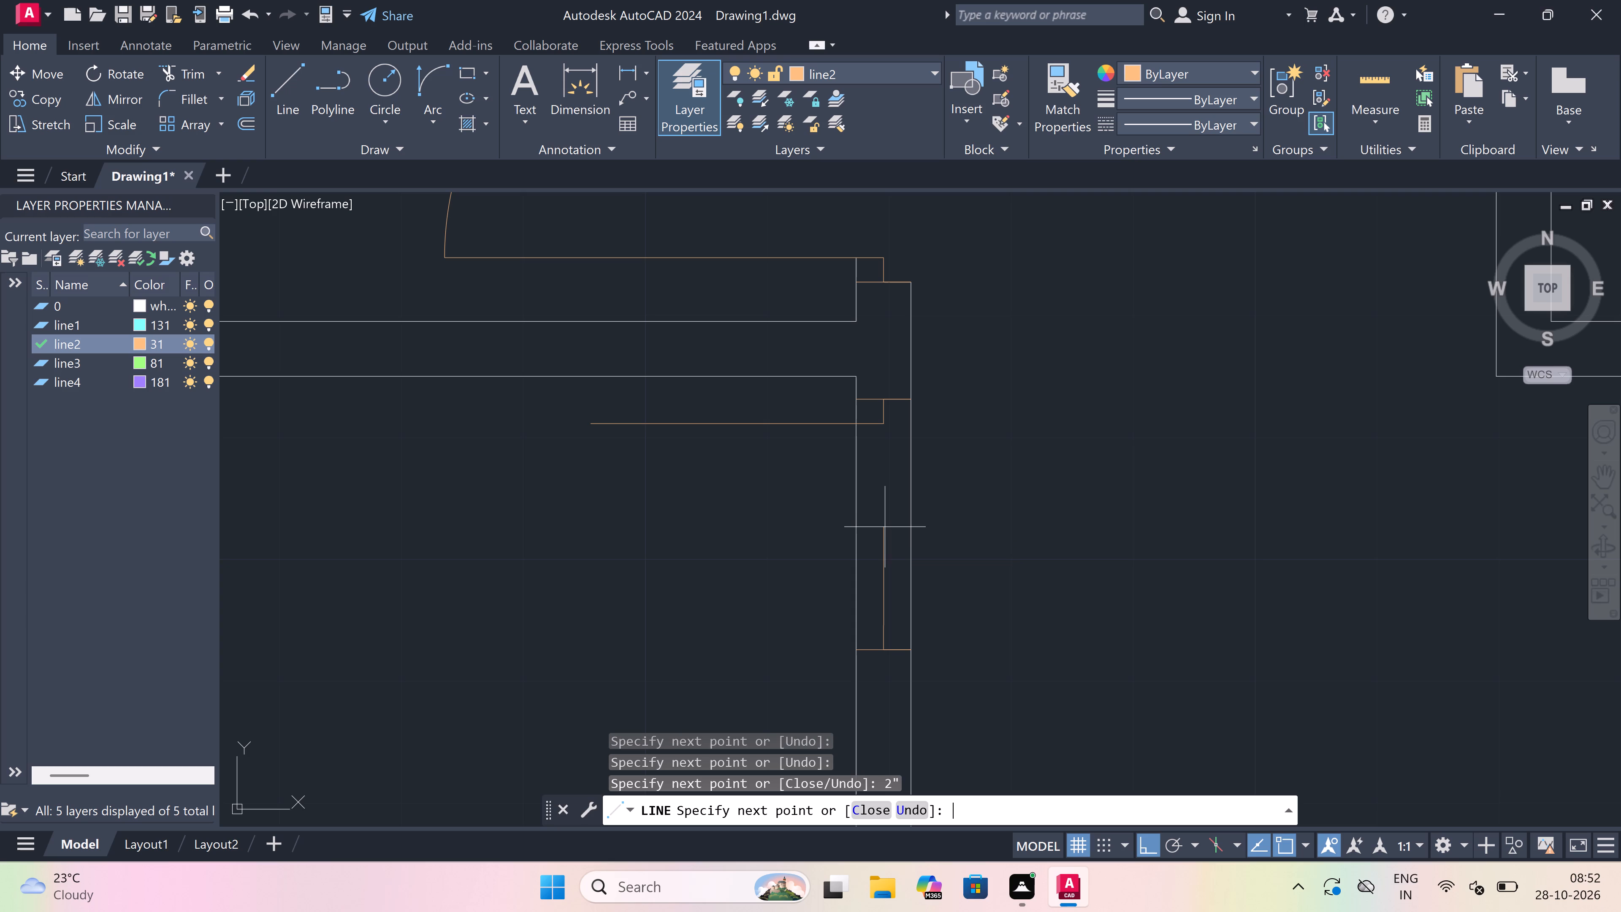
# Draw the door's swing arc from the west end of the 2' leaf to the end of the south jamb's stub.
pyautogui.press('Escape')
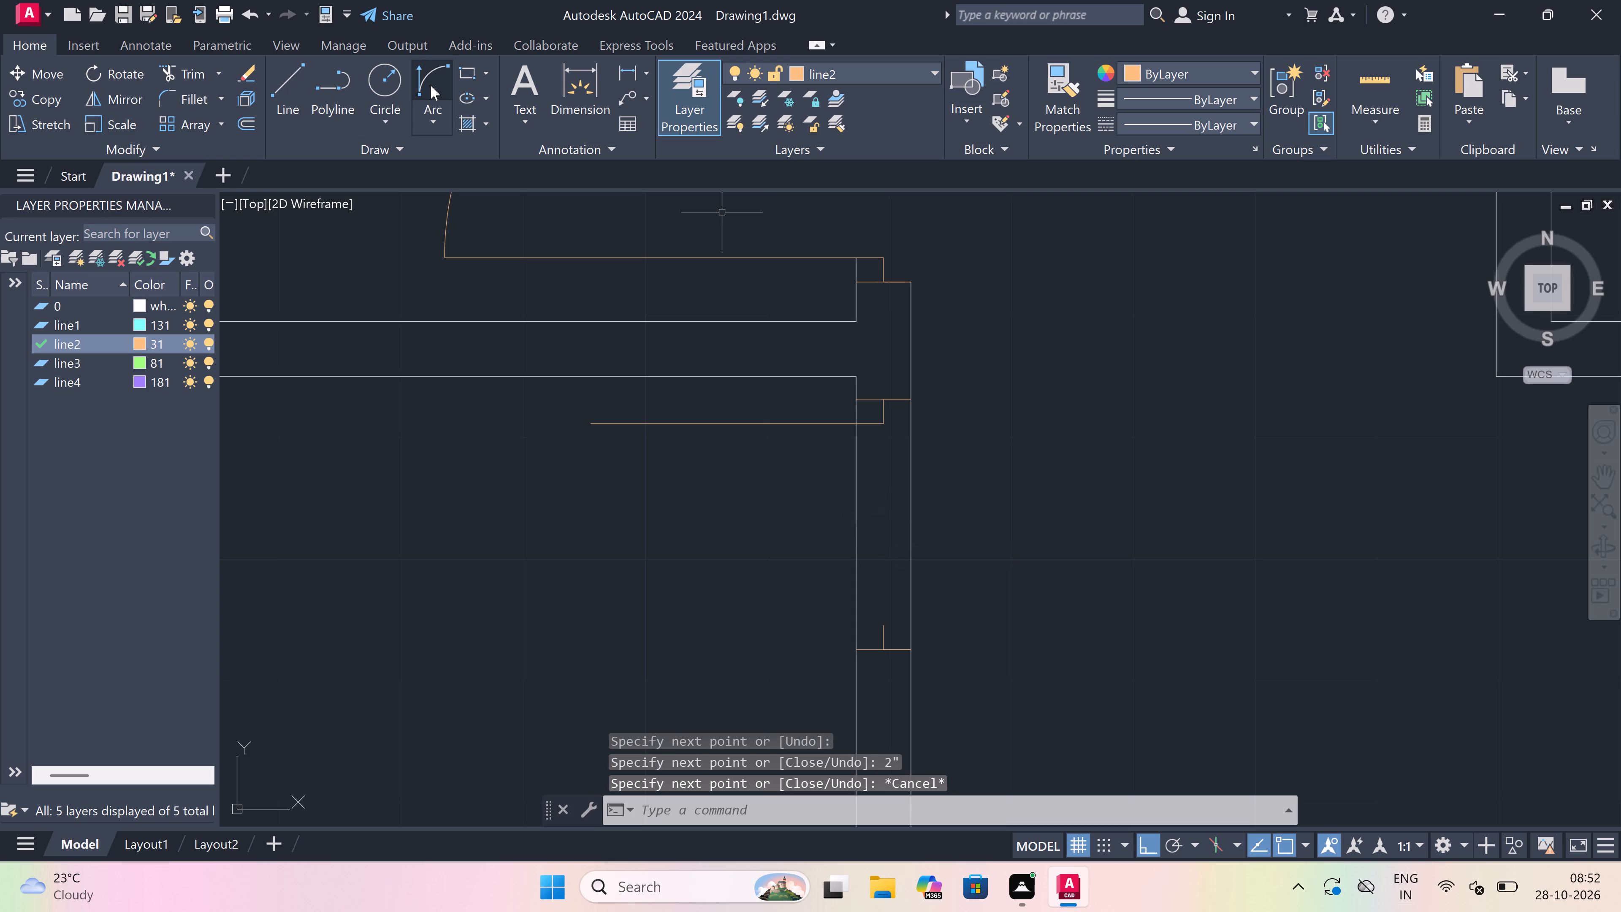
pyautogui.click(431, 85)
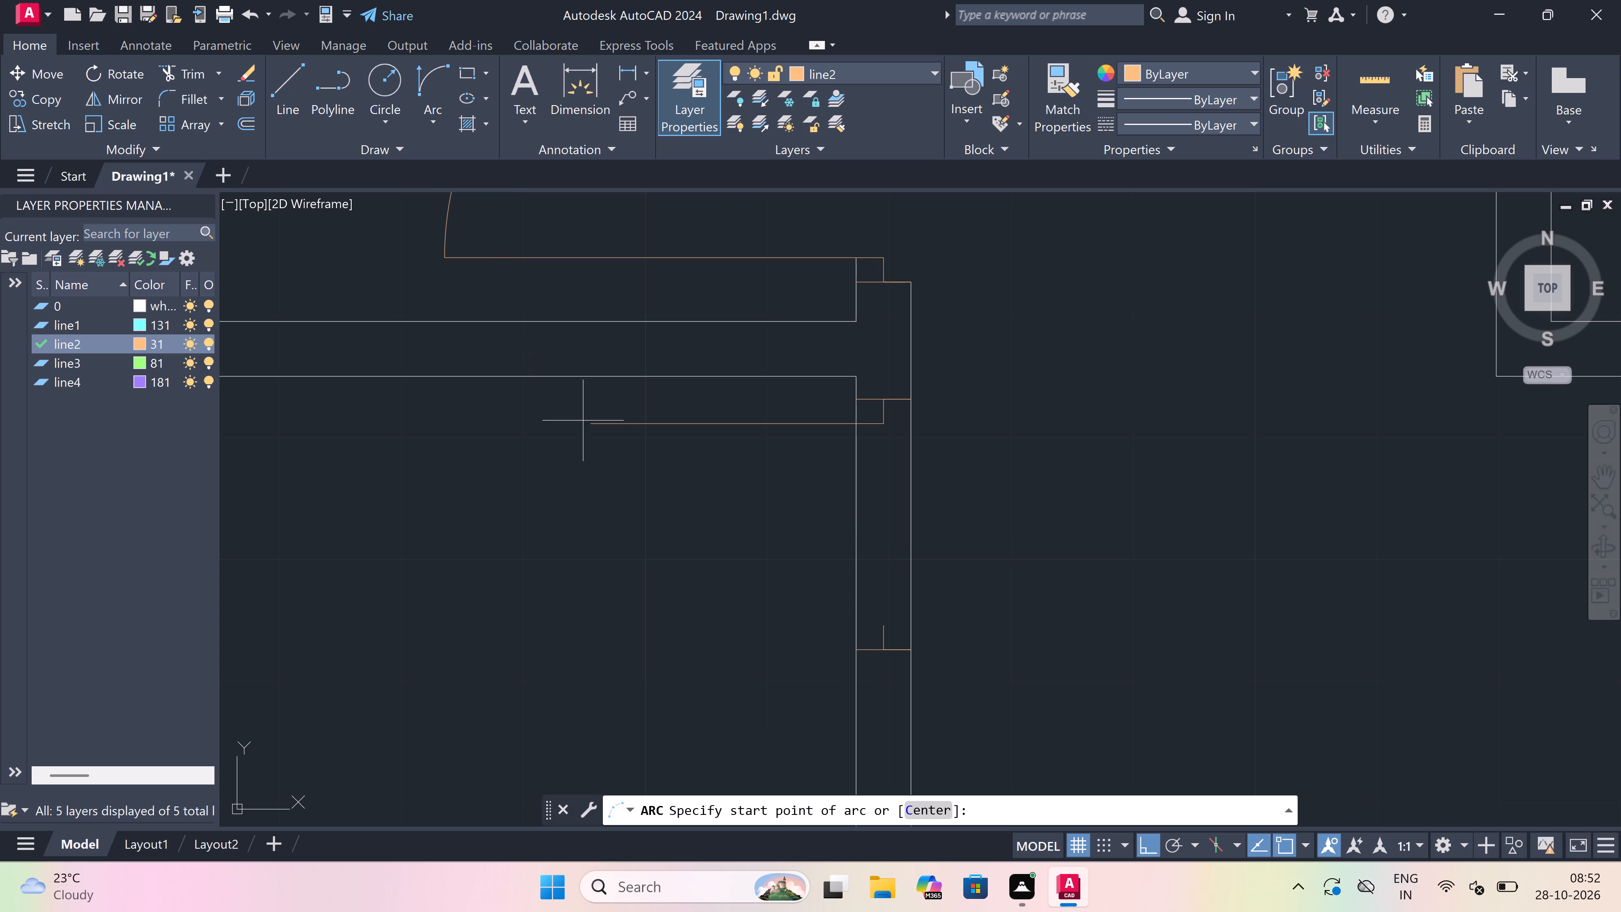
pyautogui.moveTo(589, 420); pyautogui.dragTo(595, 434)
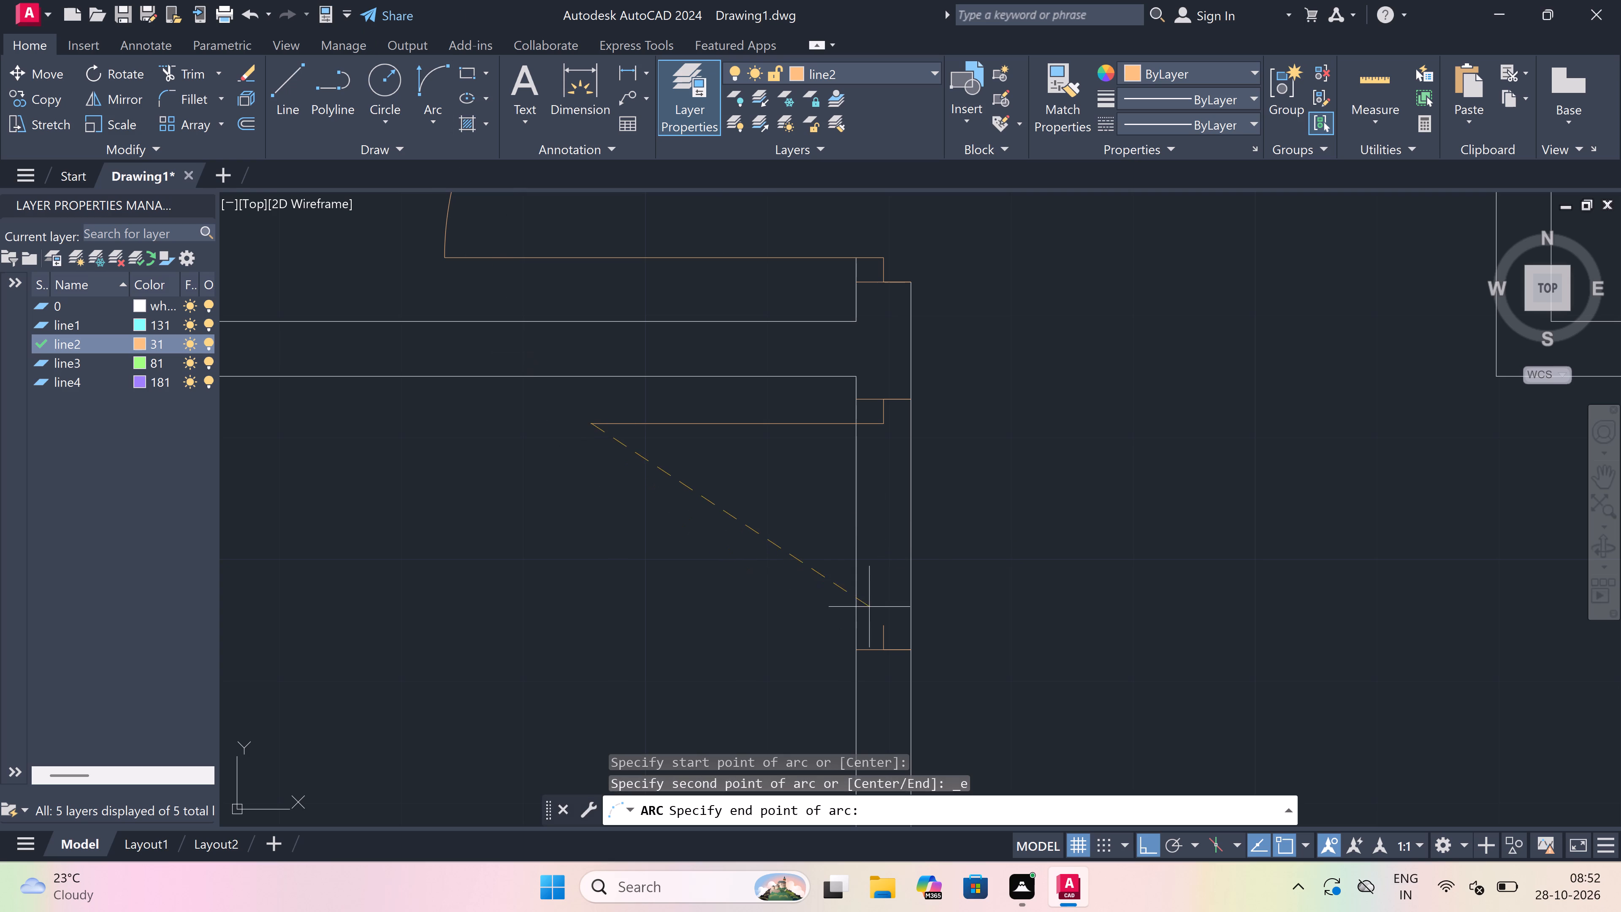
pyautogui.click(887, 626)
pyautogui.click(611, 622)
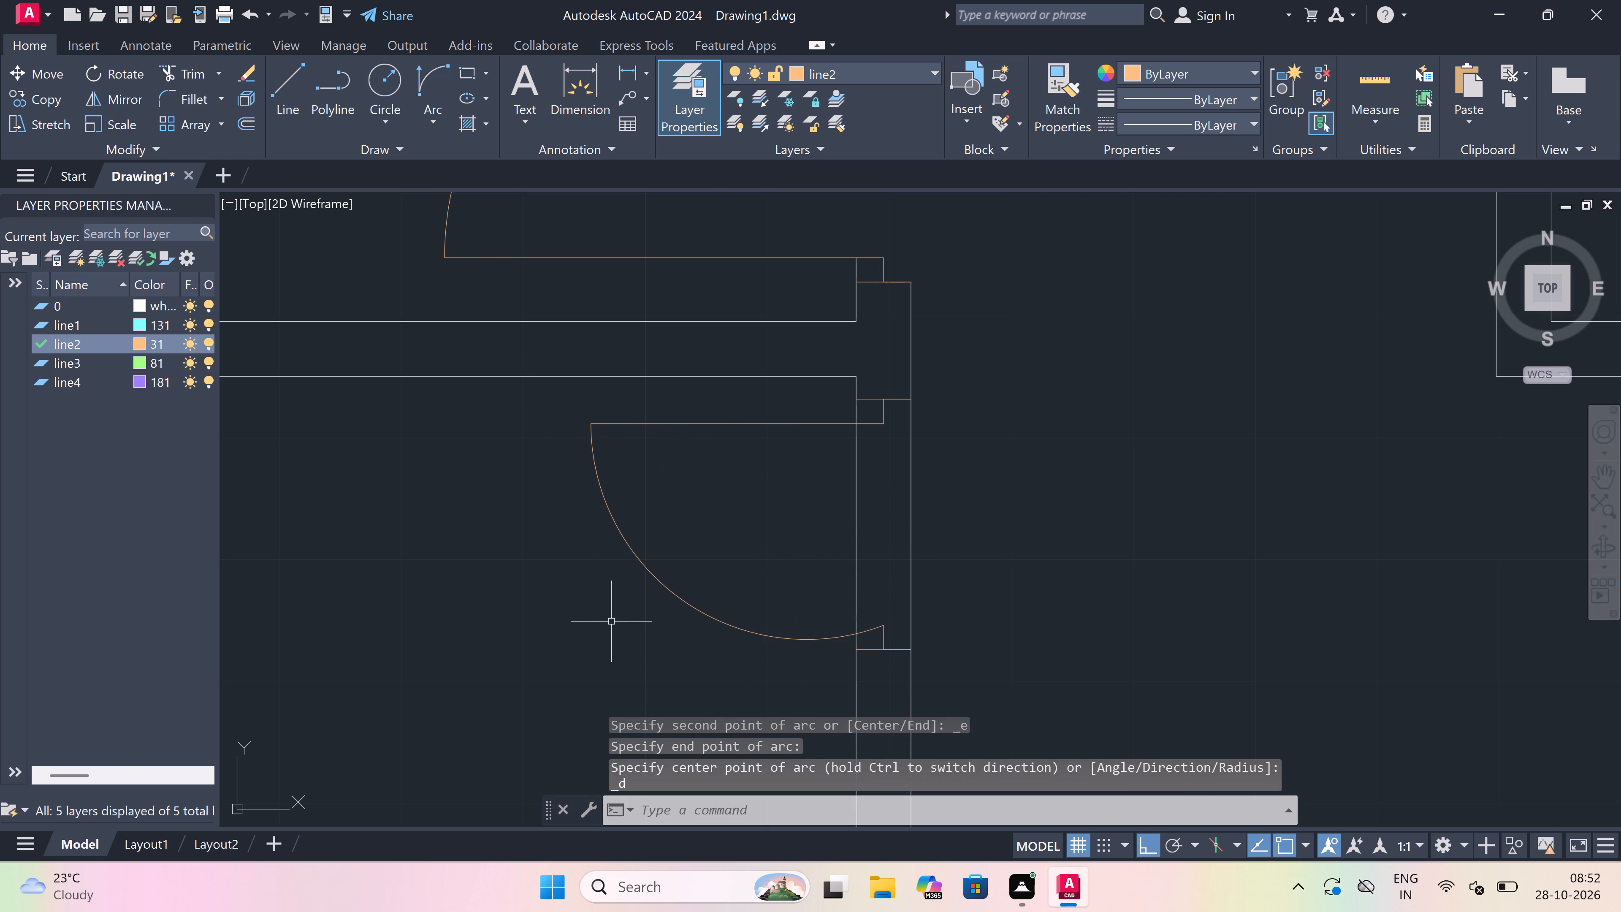
# Trim both lines of that room's east wall between the two jambs to open the doorway.
pyautogui.press('t')
pyautogui.press('r')
pyautogui.press('space')
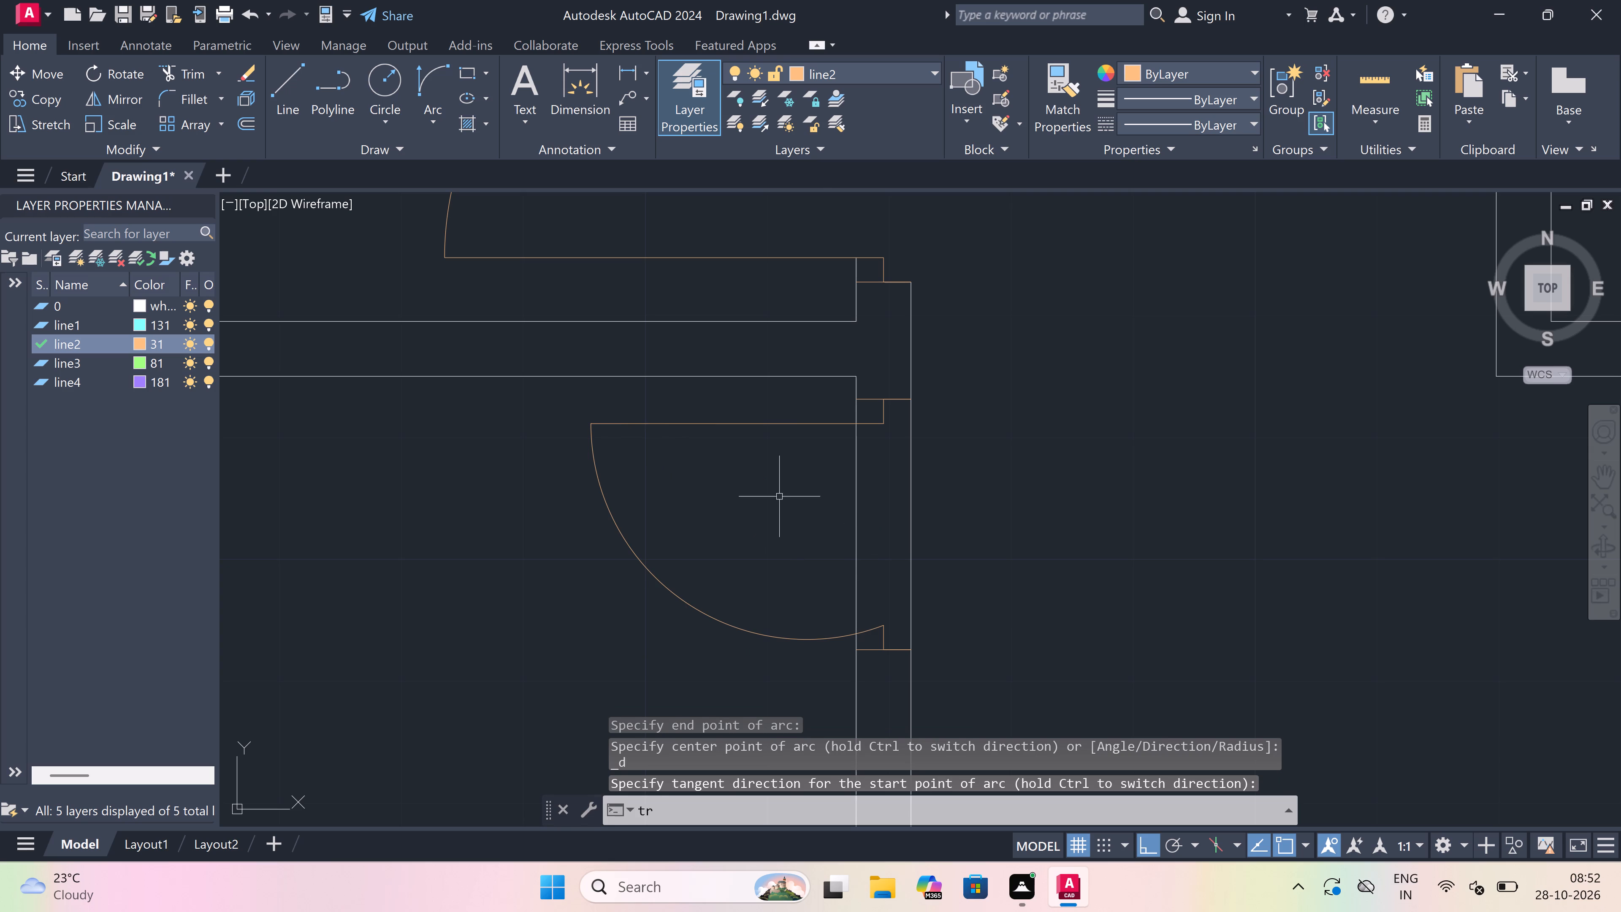
pyautogui.click(778, 497)
pyautogui.click(1040, 511)
pyautogui.press('Escape')
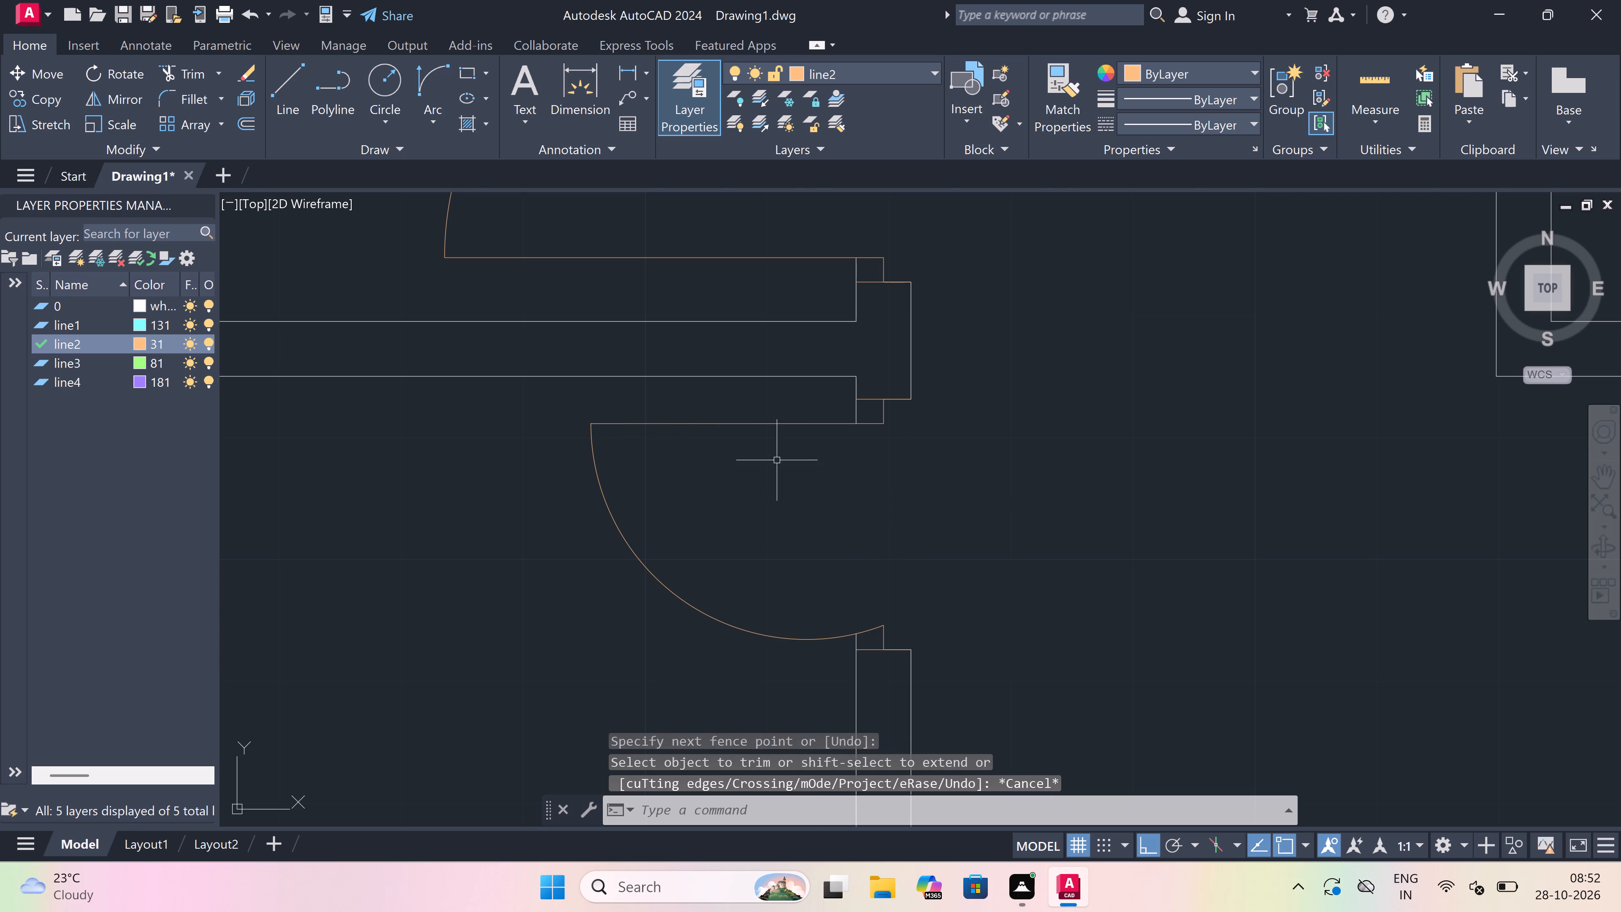
# In the small room directly below, draw the south wall's east jamb near the southeast corner, with a 2" midpoint stub west and a 2' leaf north.
pyautogui.scroll(-2, 756, 423)
pyautogui.write('l')
pyautogui.press('space')
pyautogui.scroll(-3, 756, 423)
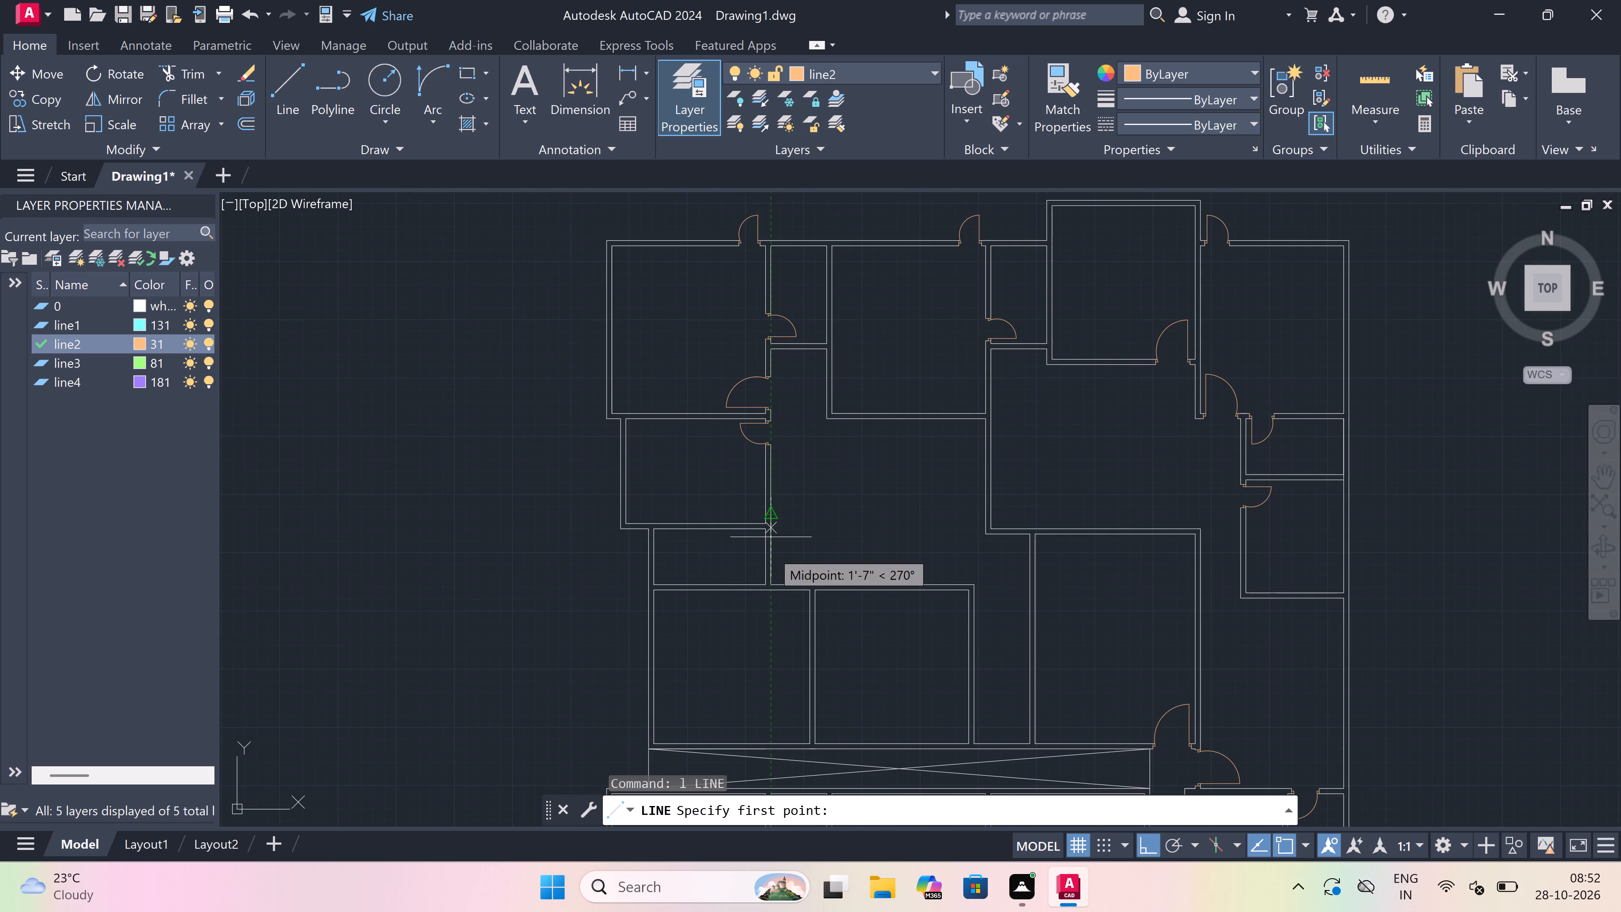
pyautogui.scroll(2, 760, 570)
pyautogui.scroll(2, 756, 611)
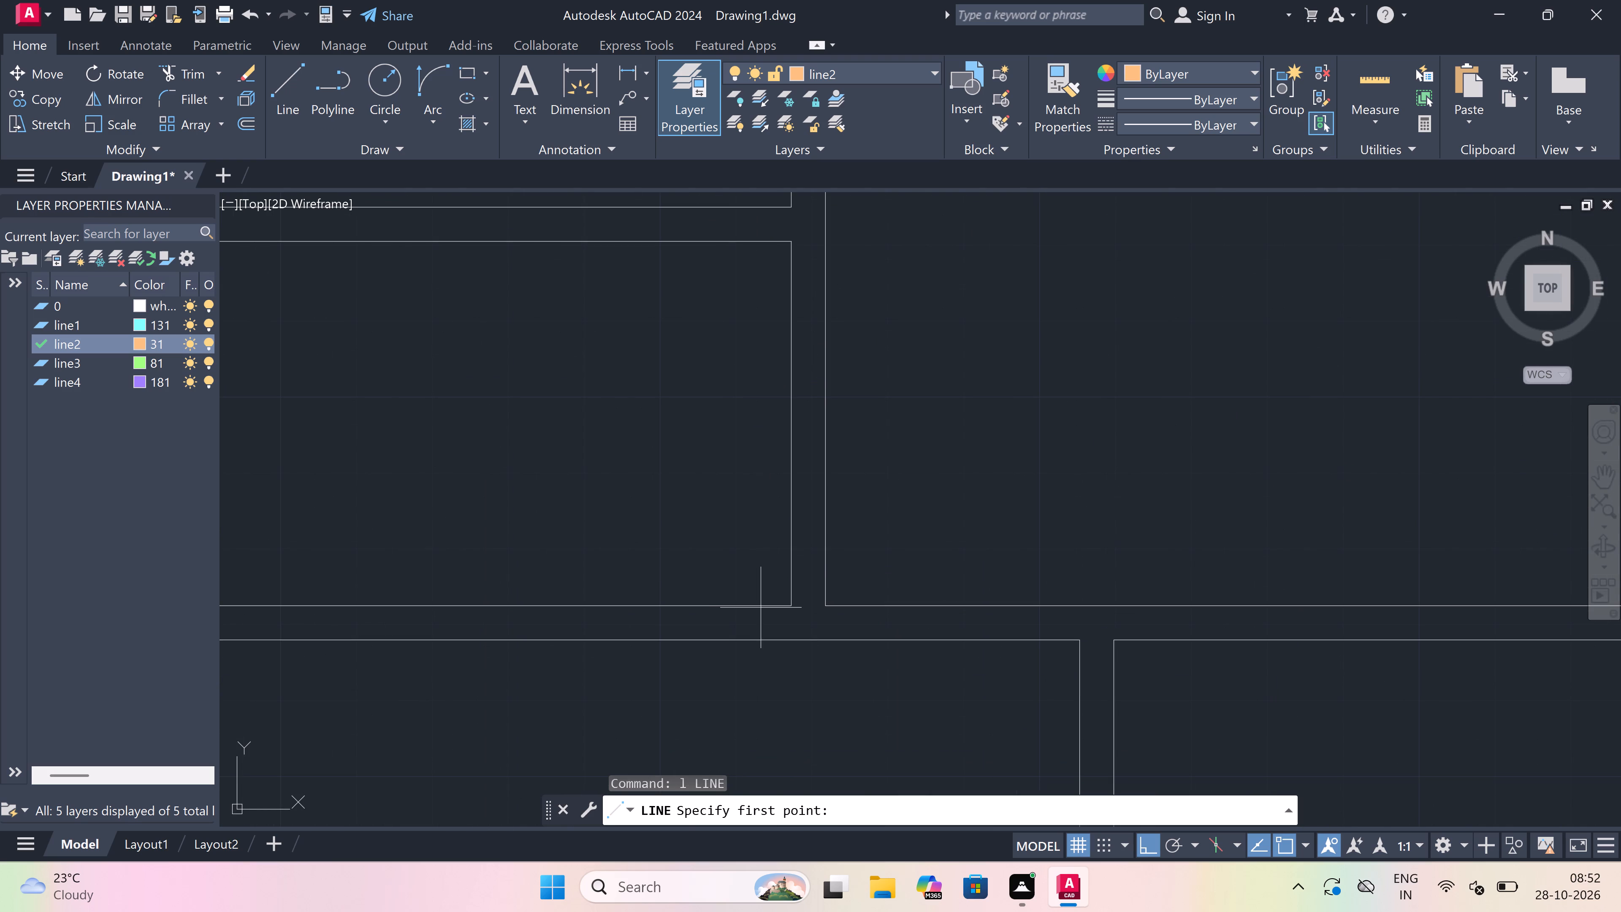
pyautogui.click(770, 604)
pyautogui.click(775, 635)
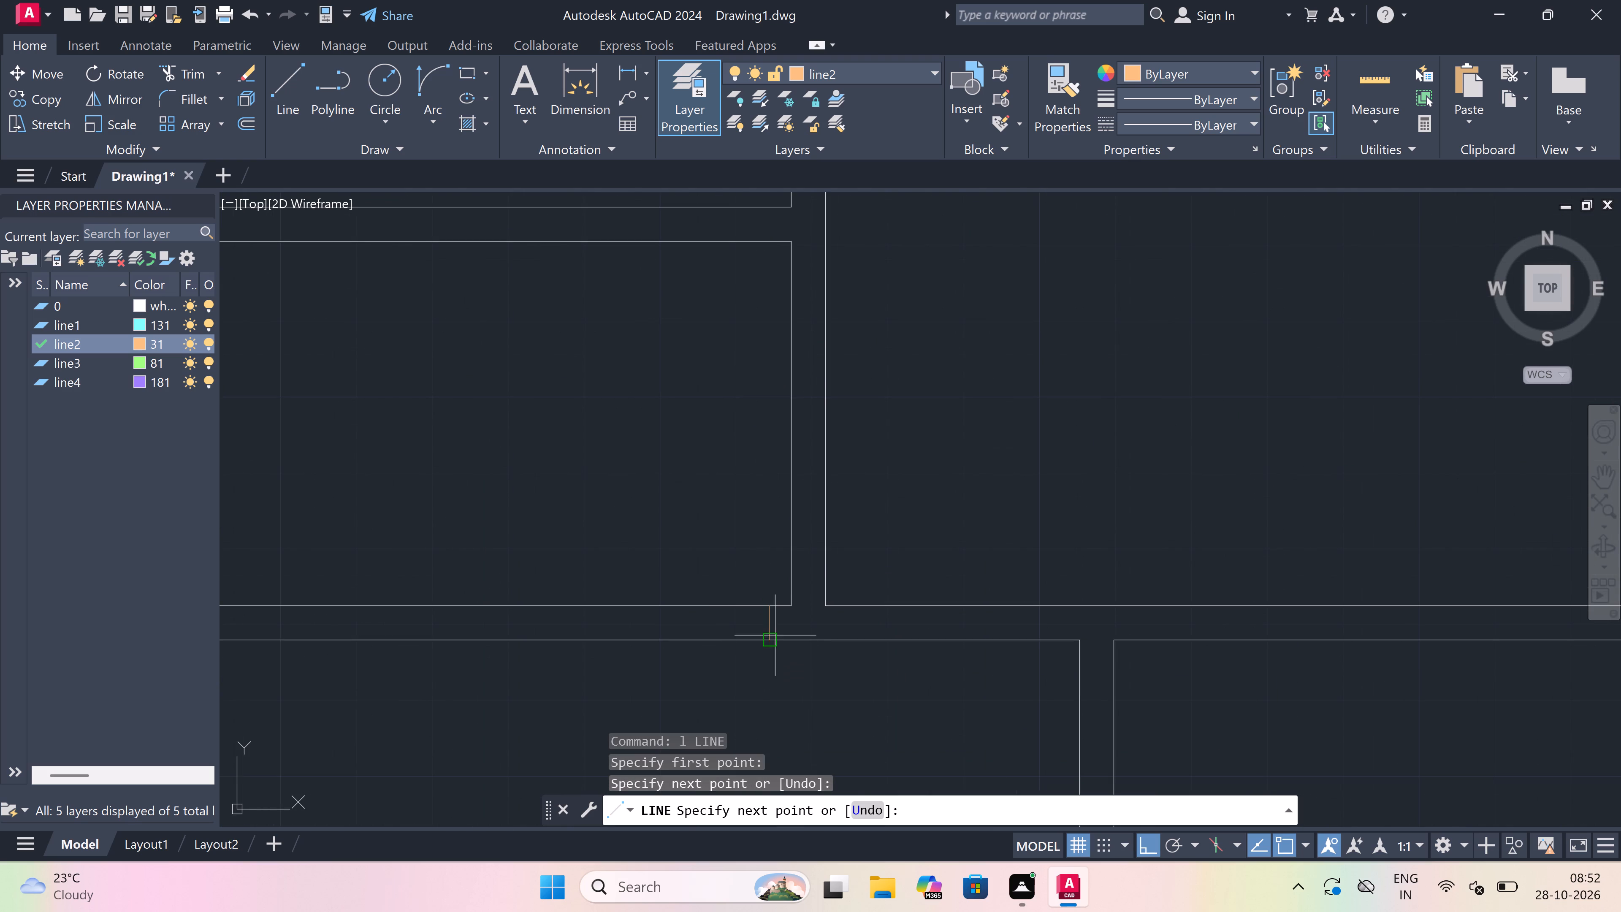
pyautogui.scroll(2, 773, 632)
pyautogui.click(765, 608)
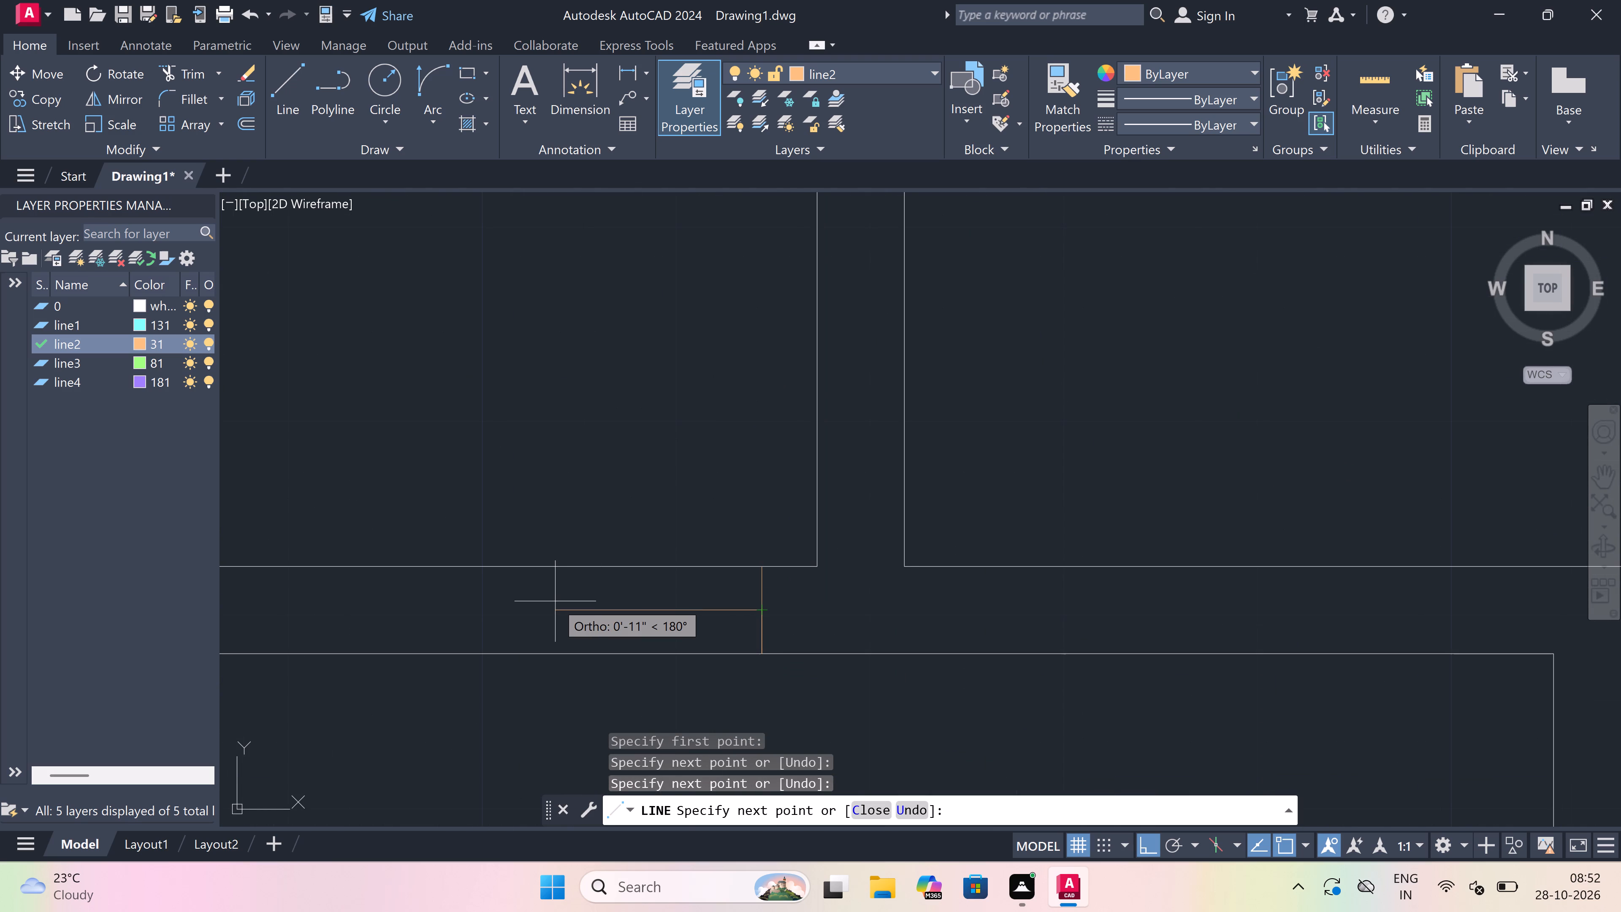
pyautogui.write('2"')
pyautogui.press('space')
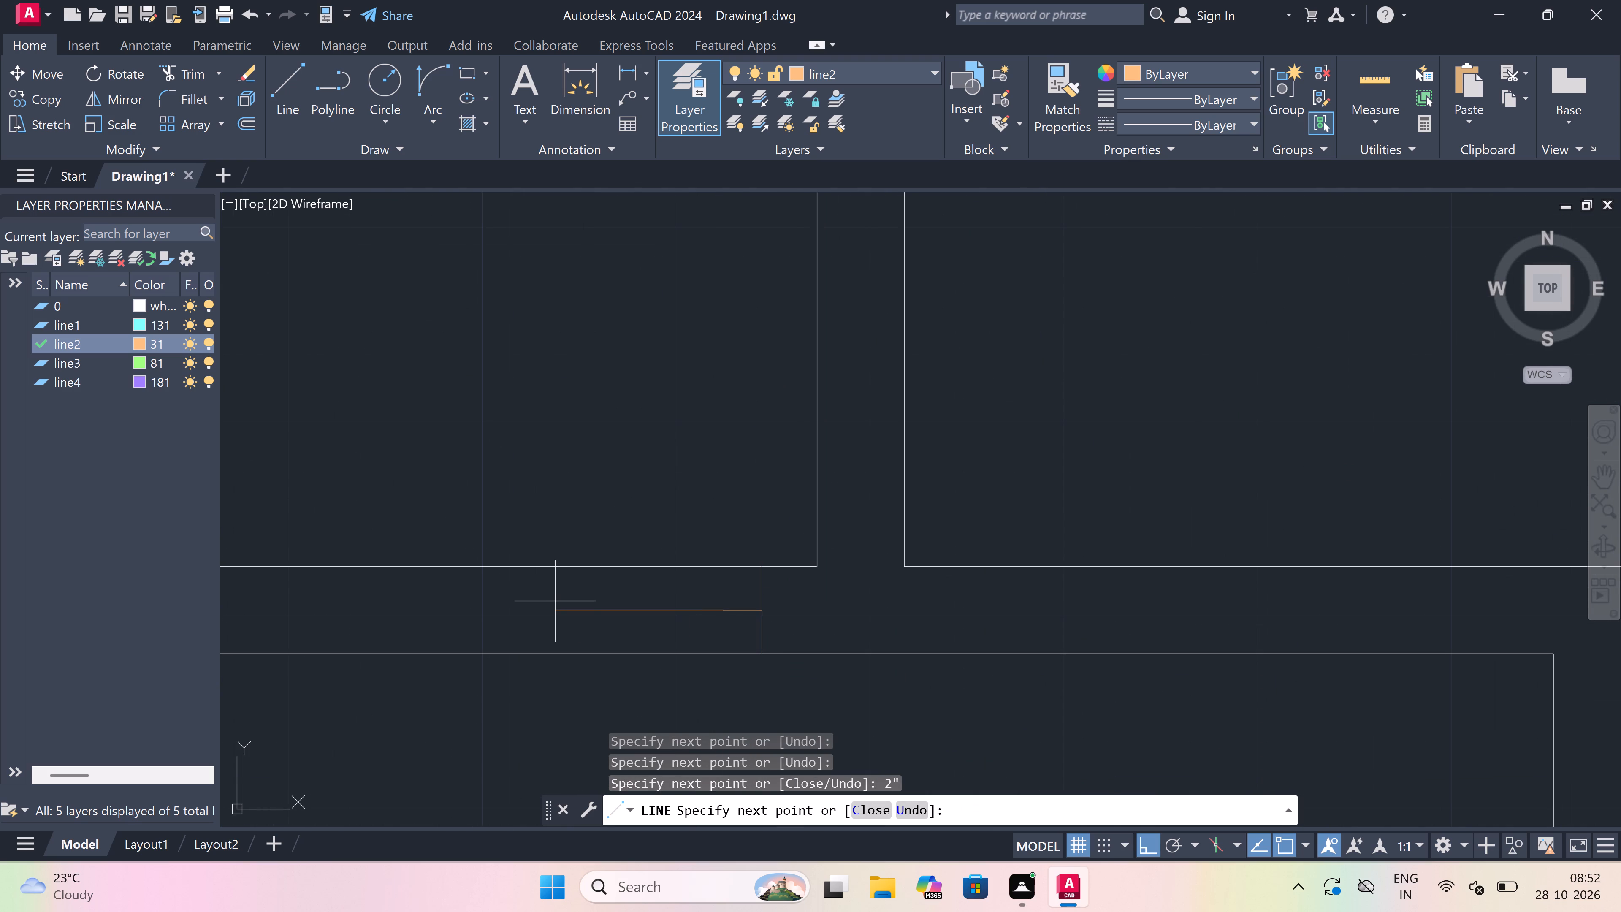
pyautogui.write("2'")
pyautogui.press('space')
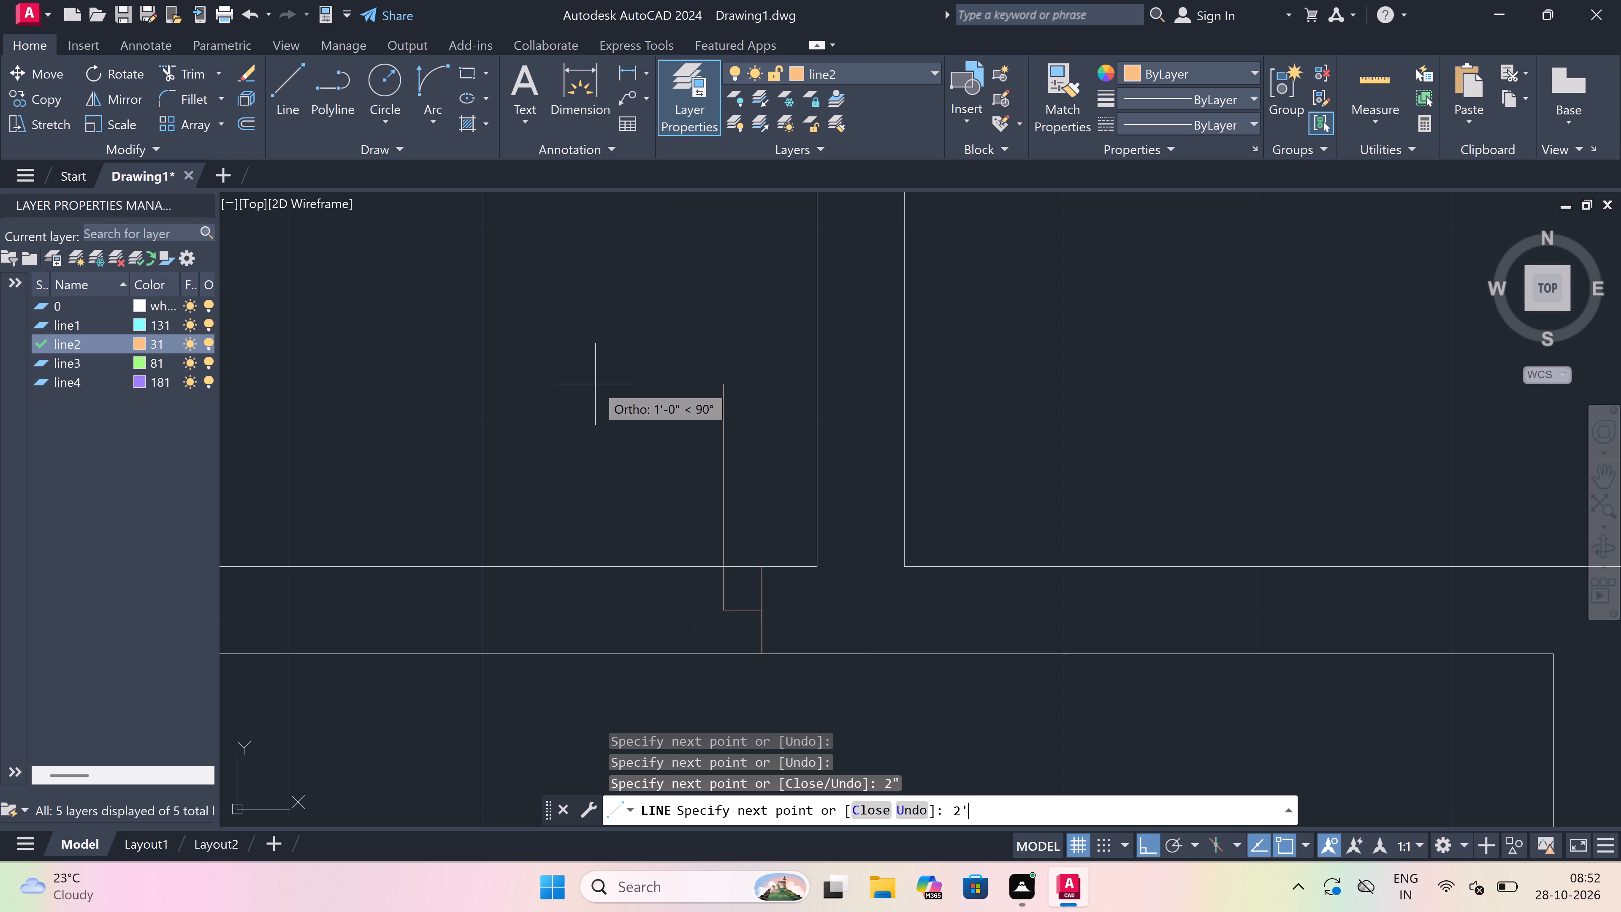
pyautogui.press('Escape')
# Draw the west jamb line across the small room's south wall, with a 2" stub east from its midpoint.
pyautogui.press('space')
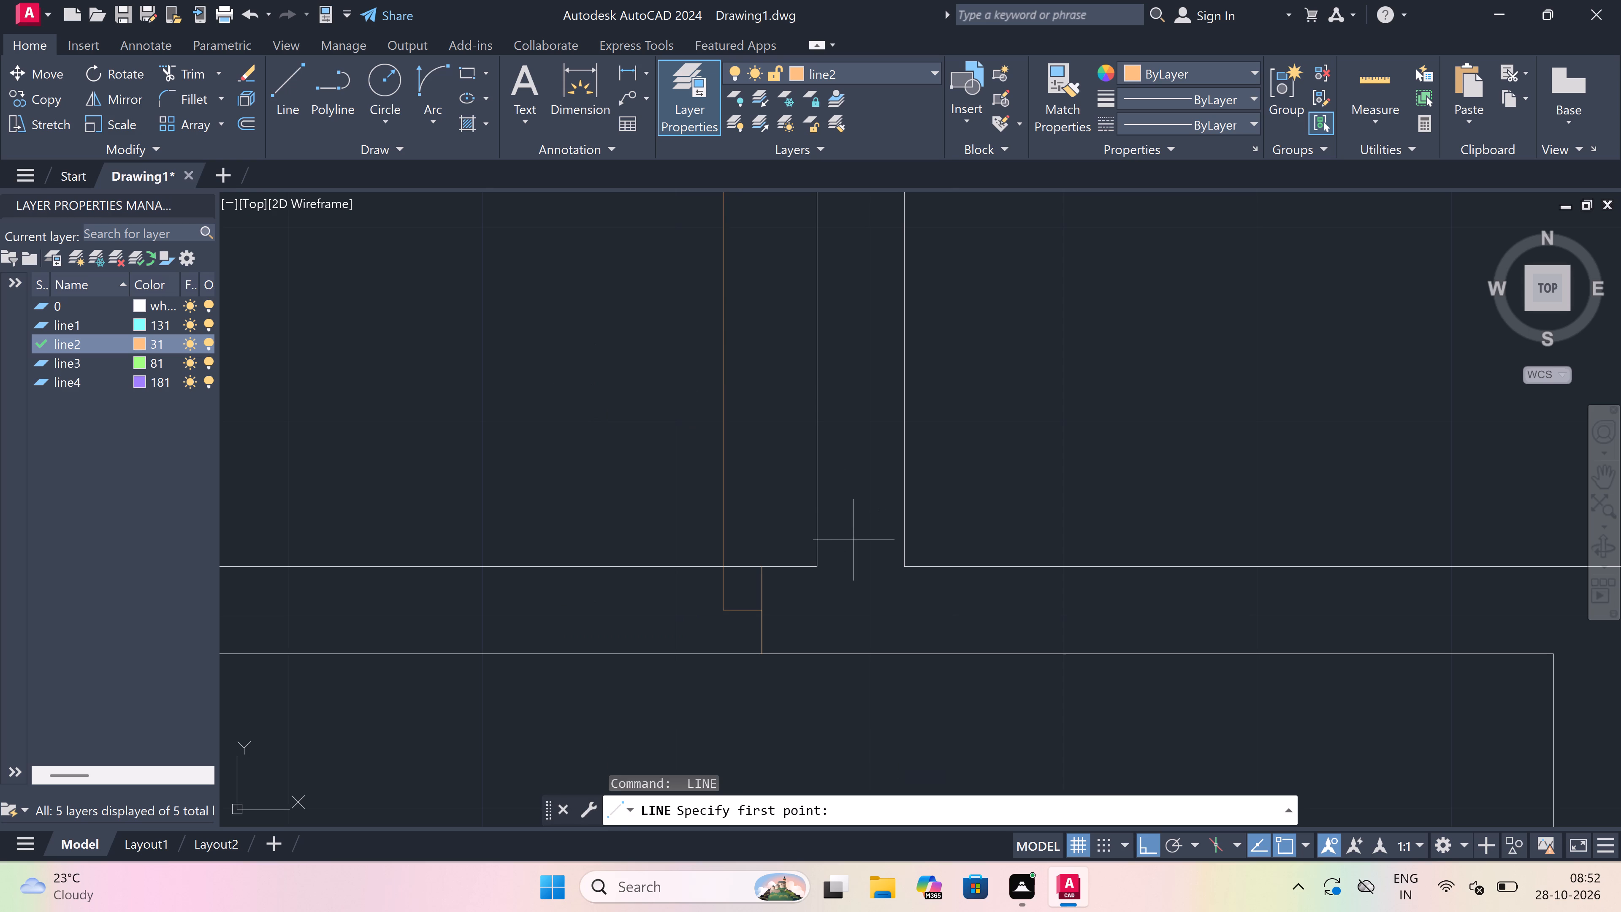
pyautogui.scroll(-2, 853, 540)
pyautogui.scroll(1, 630, 485)
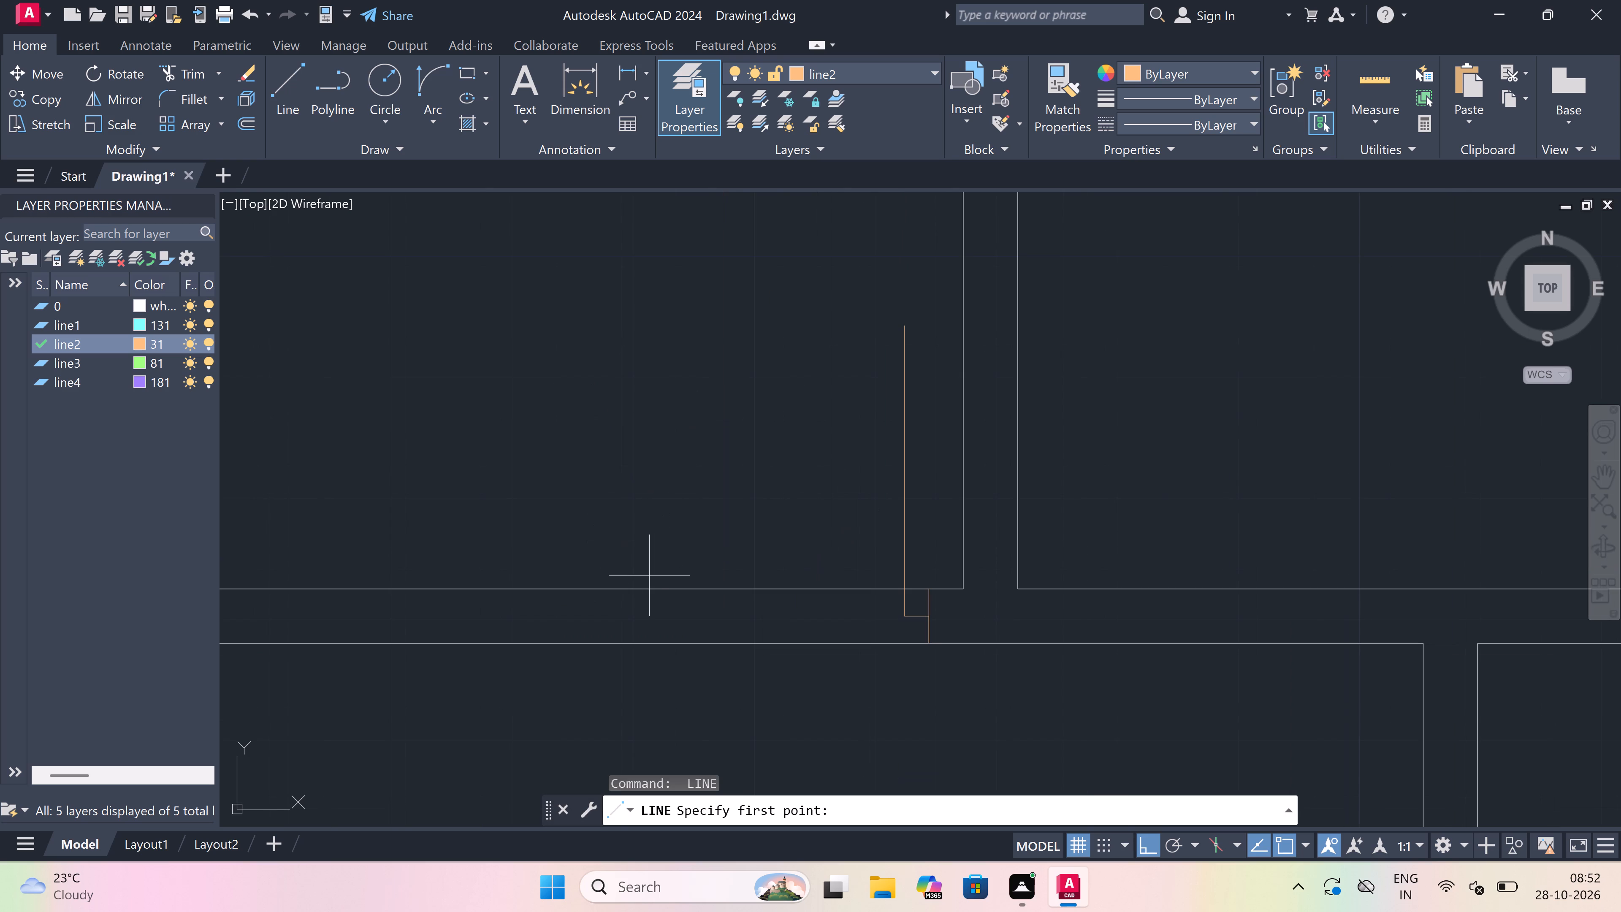
pyautogui.click(658, 586)
pyautogui.moveTo(653, 641); pyautogui.dragTo(653, 636)
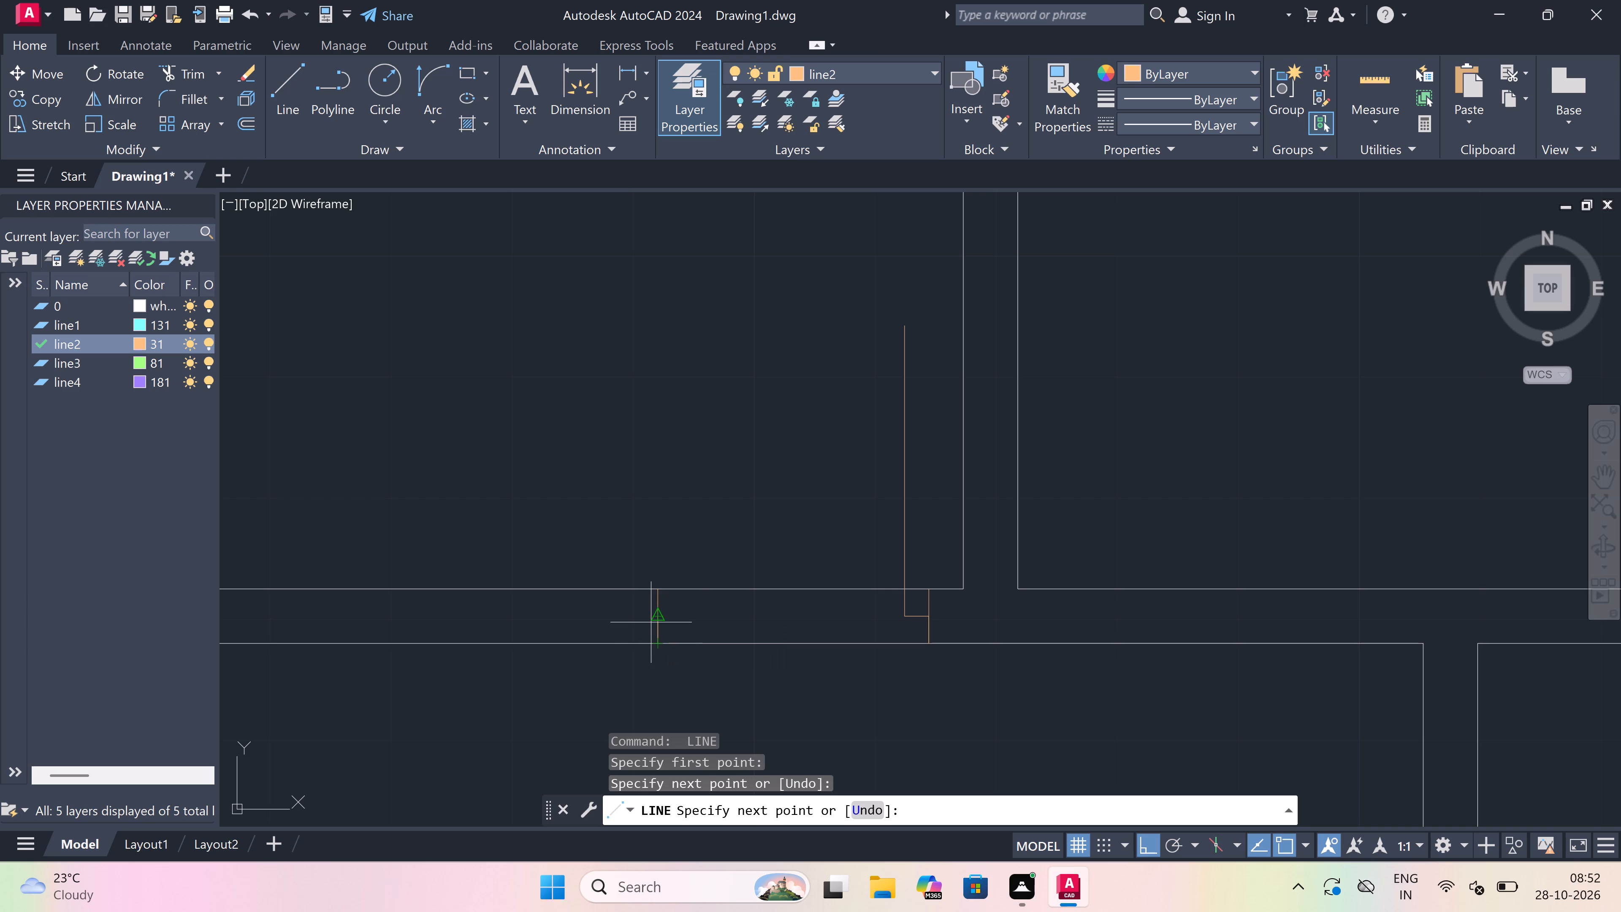
pyautogui.click(651, 621)
pyautogui.write('2"')
pyautogui.press('space')
pyautogui.press('Escape')
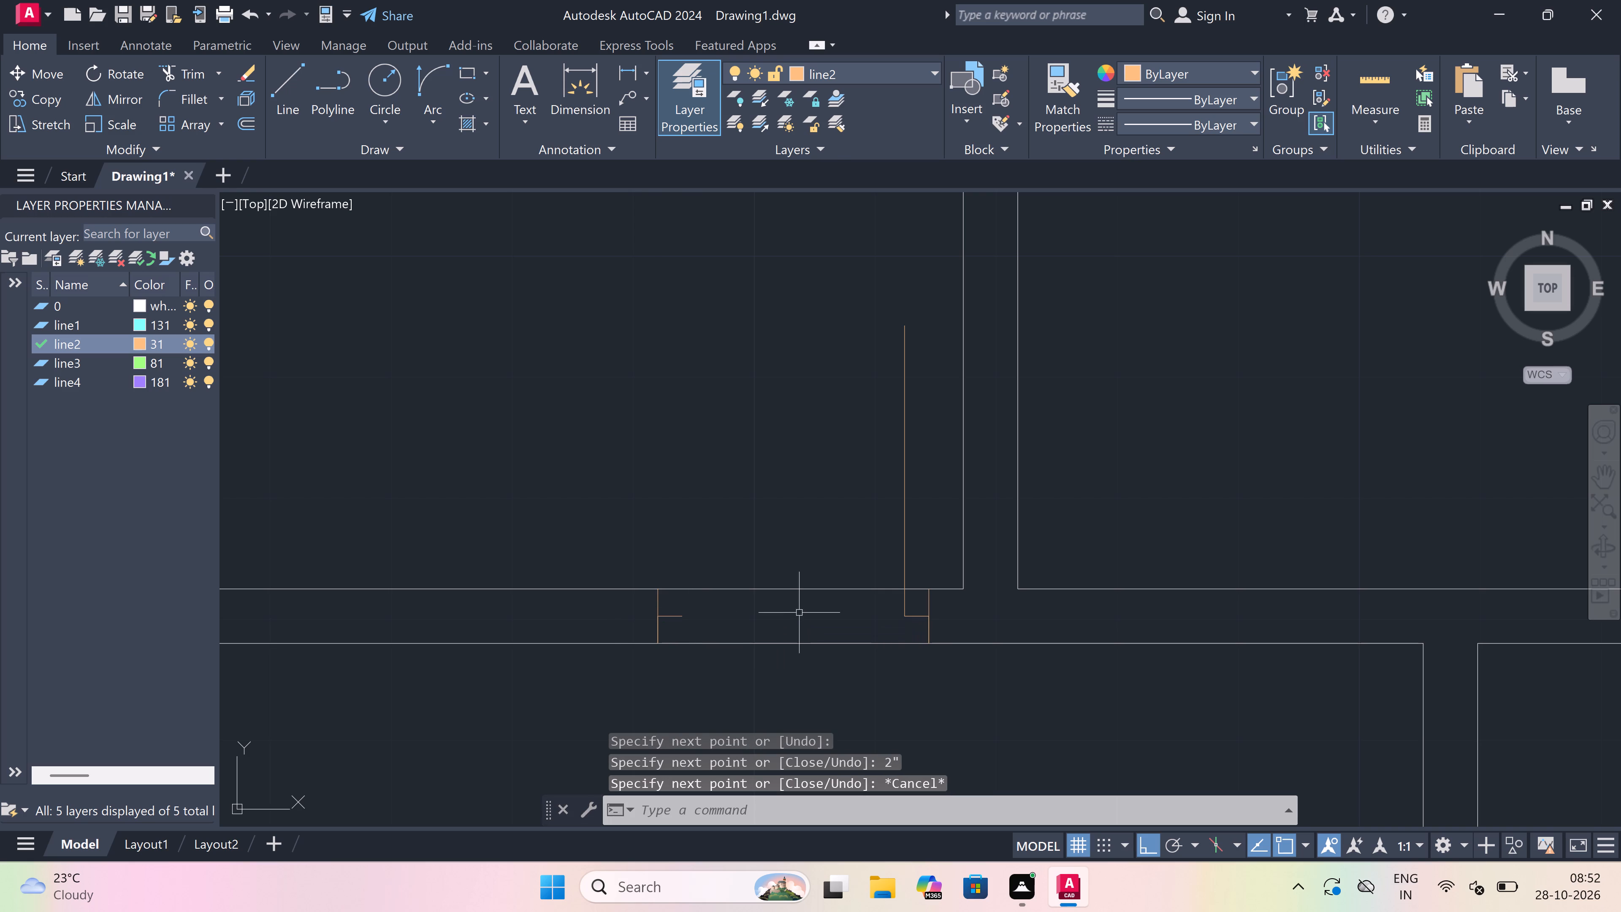
# Draw the door's swing arc from the north end of the 2' leaf to the end of the west jamb's stub.
pyautogui.click(423, 80)
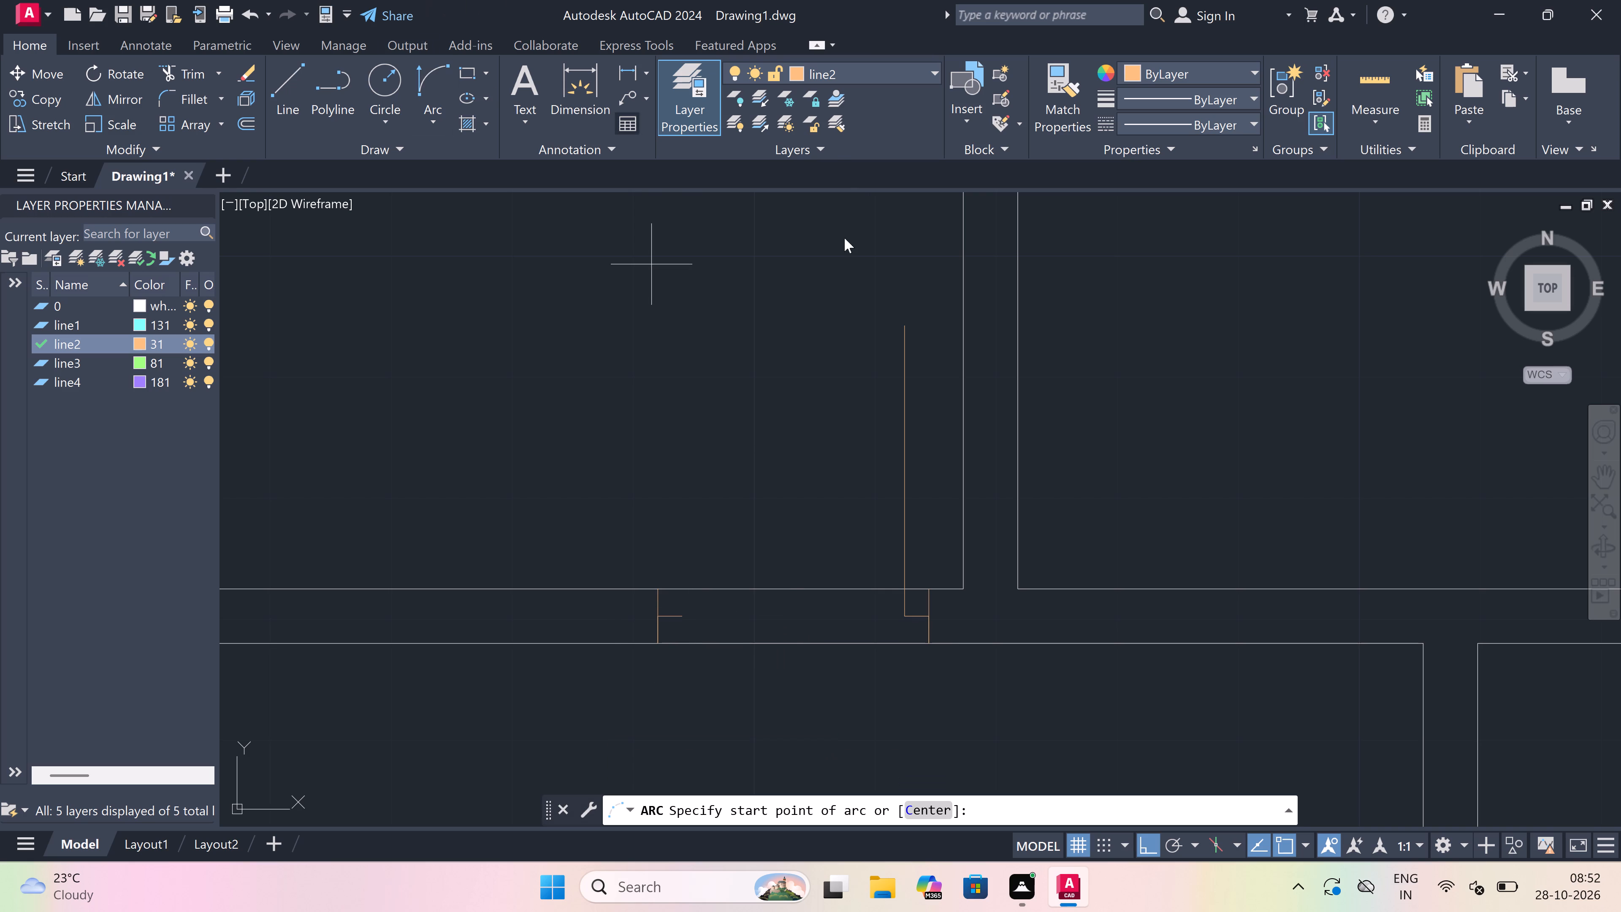
pyautogui.click(902, 330)
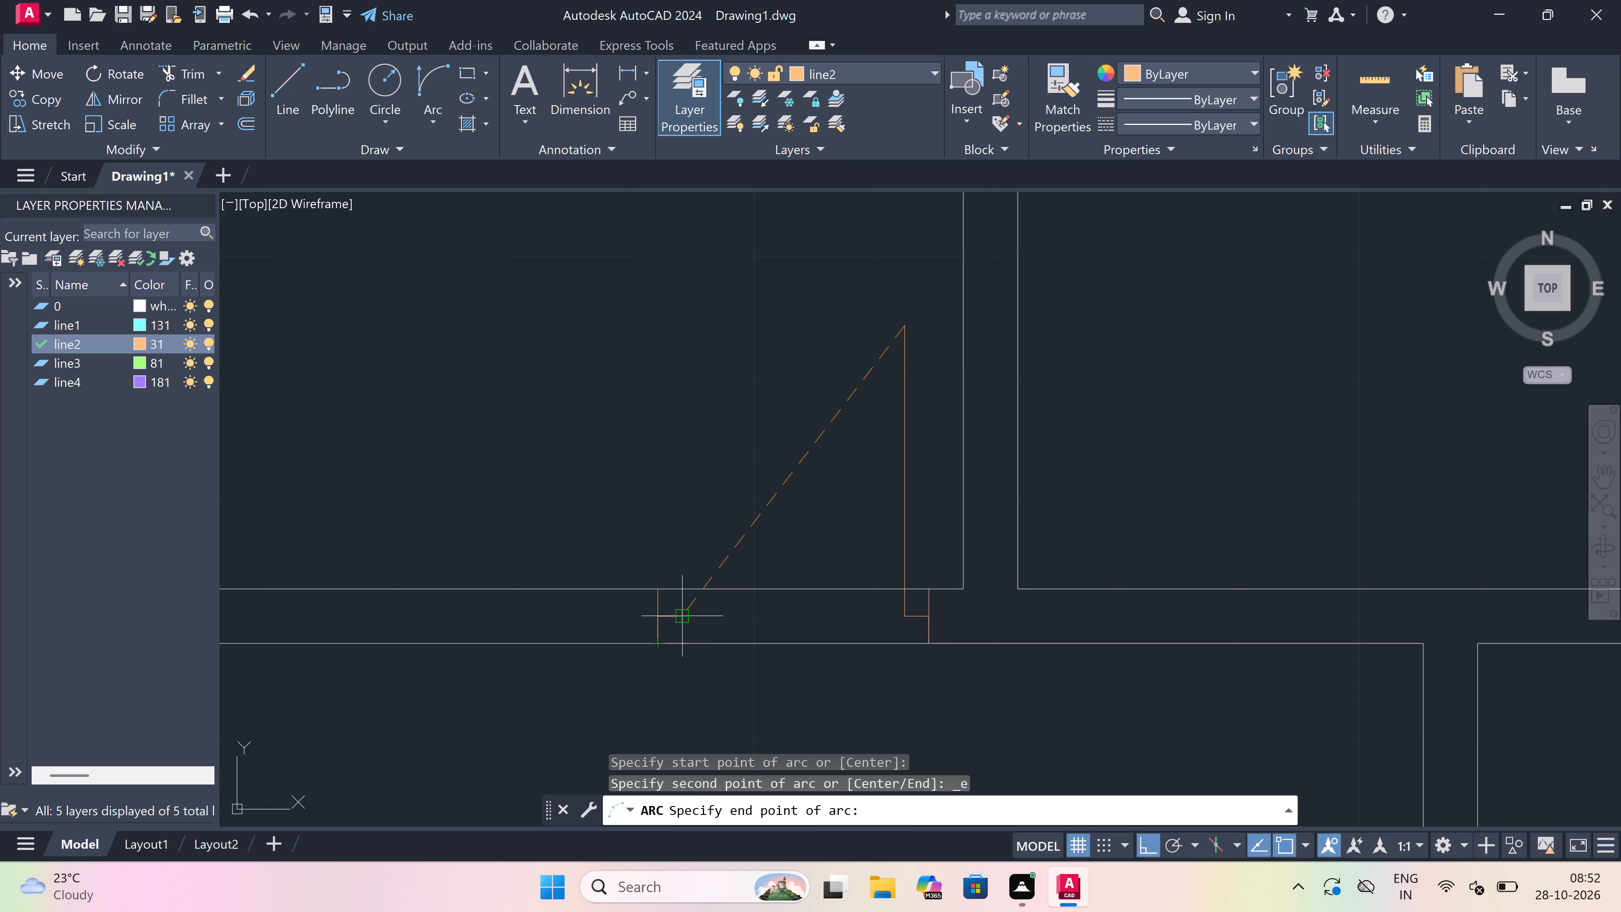
pyautogui.moveTo(686, 616); pyautogui.dragTo(677, 592)
pyautogui.click(626, 479)
# Trim both lines of the small room's south wall between the two jambs to open the doorway.
pyautogui.press('t')
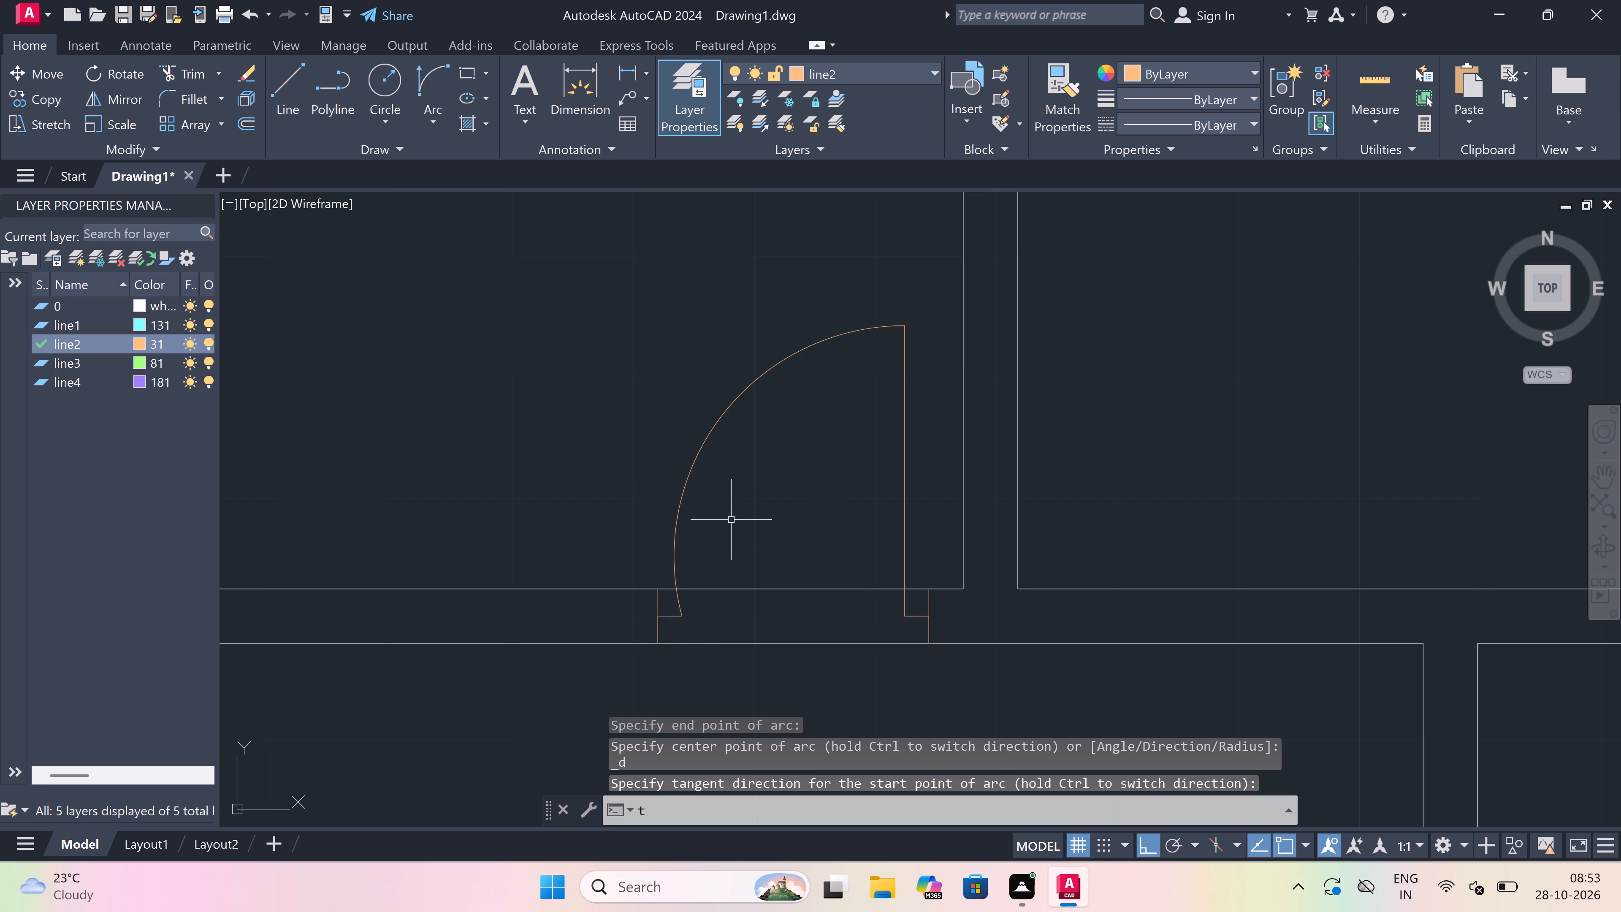
pyautogui.press('r')
pyautogui.press('space')
pyautogui.scroll(-2, 757, 533)
pyautogui.moveTo(757, 535); pyautogui.dragTo(756, 543)
pyautogui.click(755, 603)
pyautogui.press('Escape')
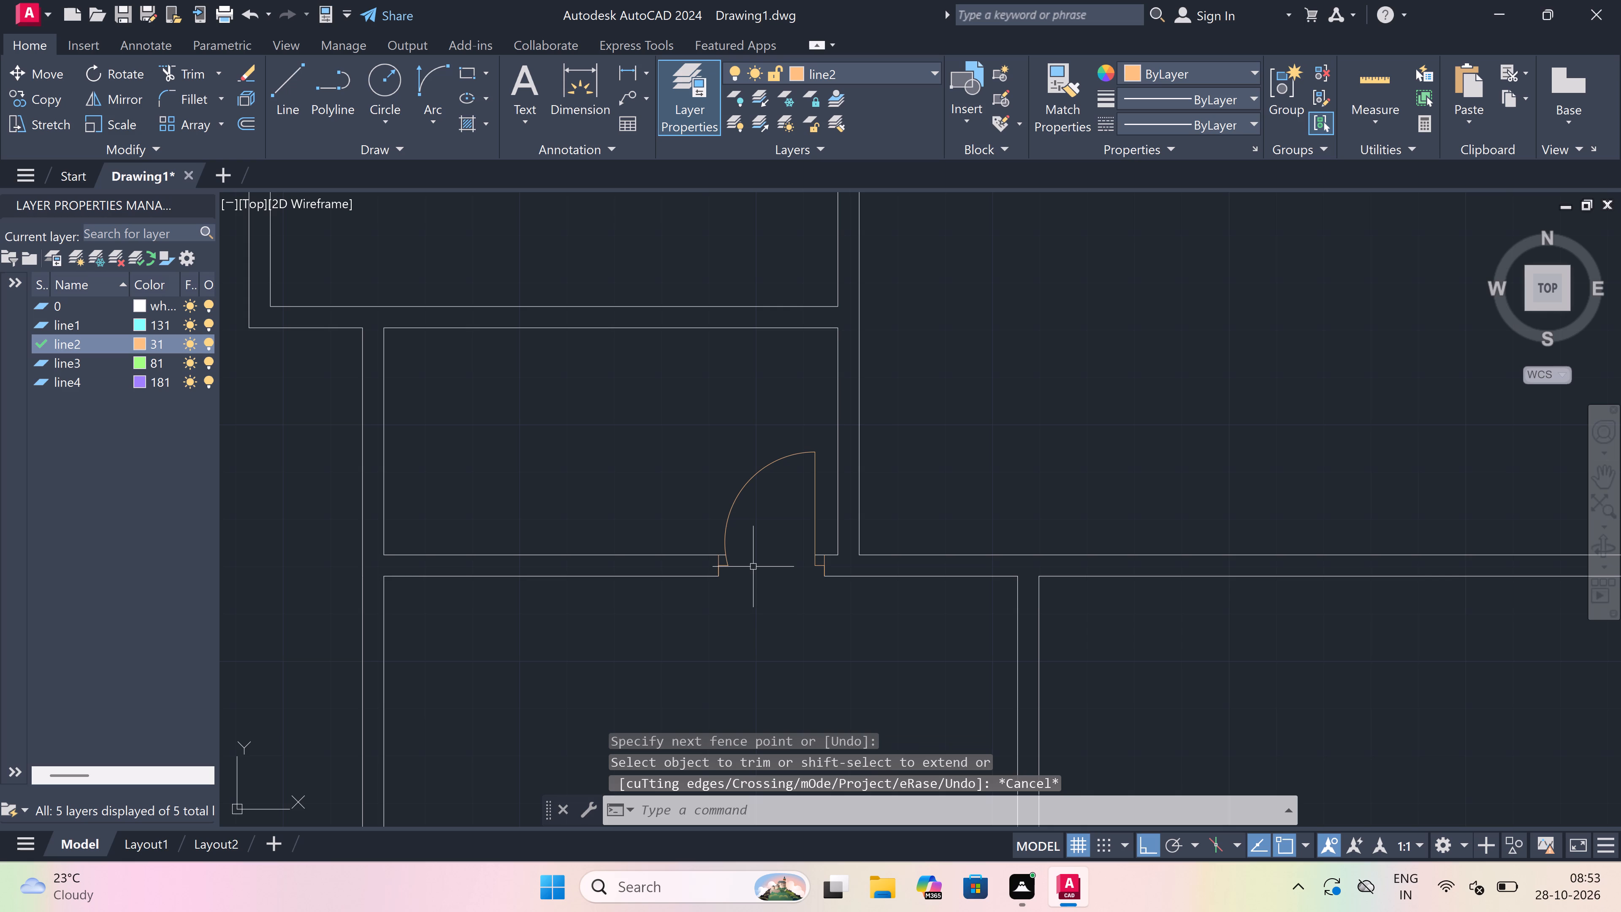
# In the room below the small room, draw the north wall's east jamb near the northeast corner, with a 2" midpoint stub west and a 3' leaf south.
pyautogui.press('l')
pyautogui.press('space')
pyautogui.scroll(-2, 746, 546)
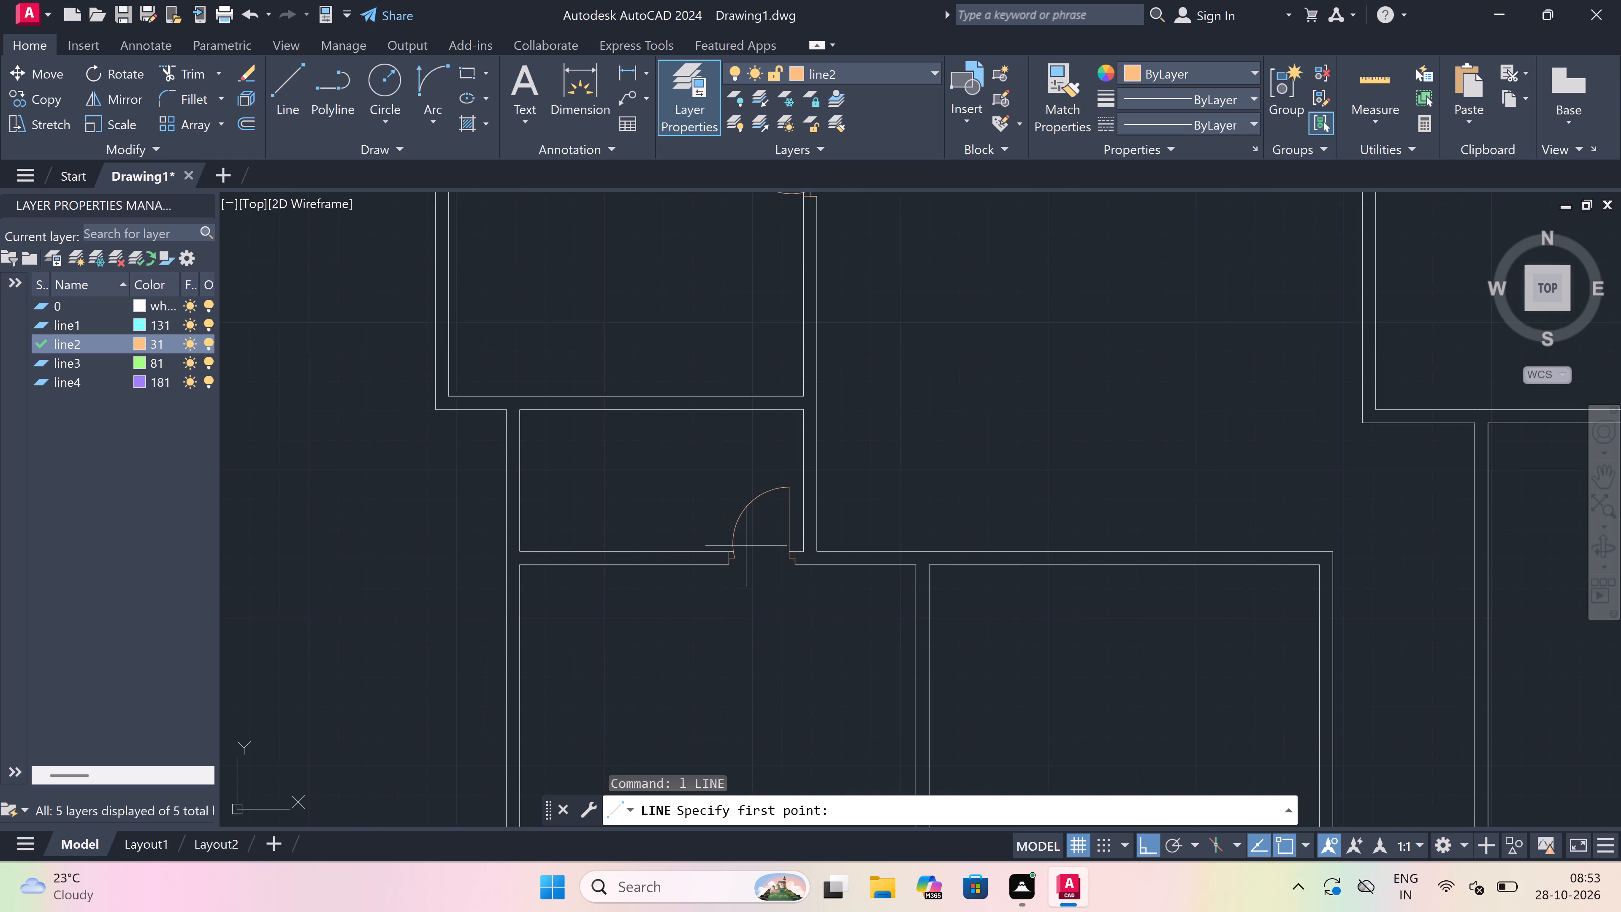
pyautogui.scroll(2, 858, 541)
pyautogui.scroll(2, 832, 564)
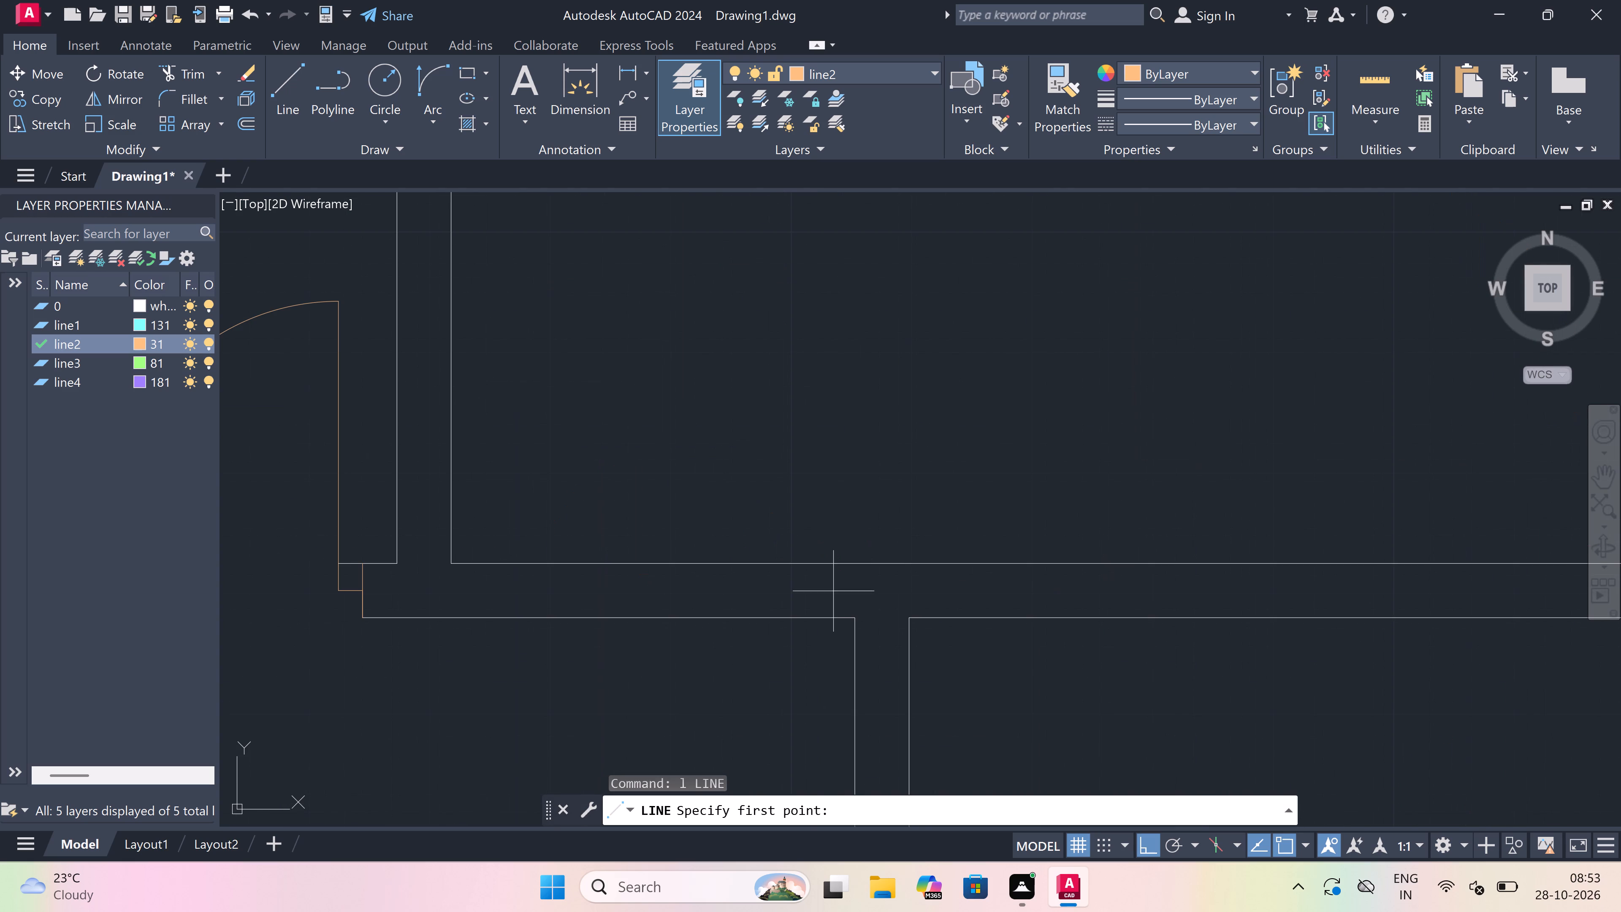
pyautogui.moveTo(829, 620); pyautogui.dragTo(829, 597)
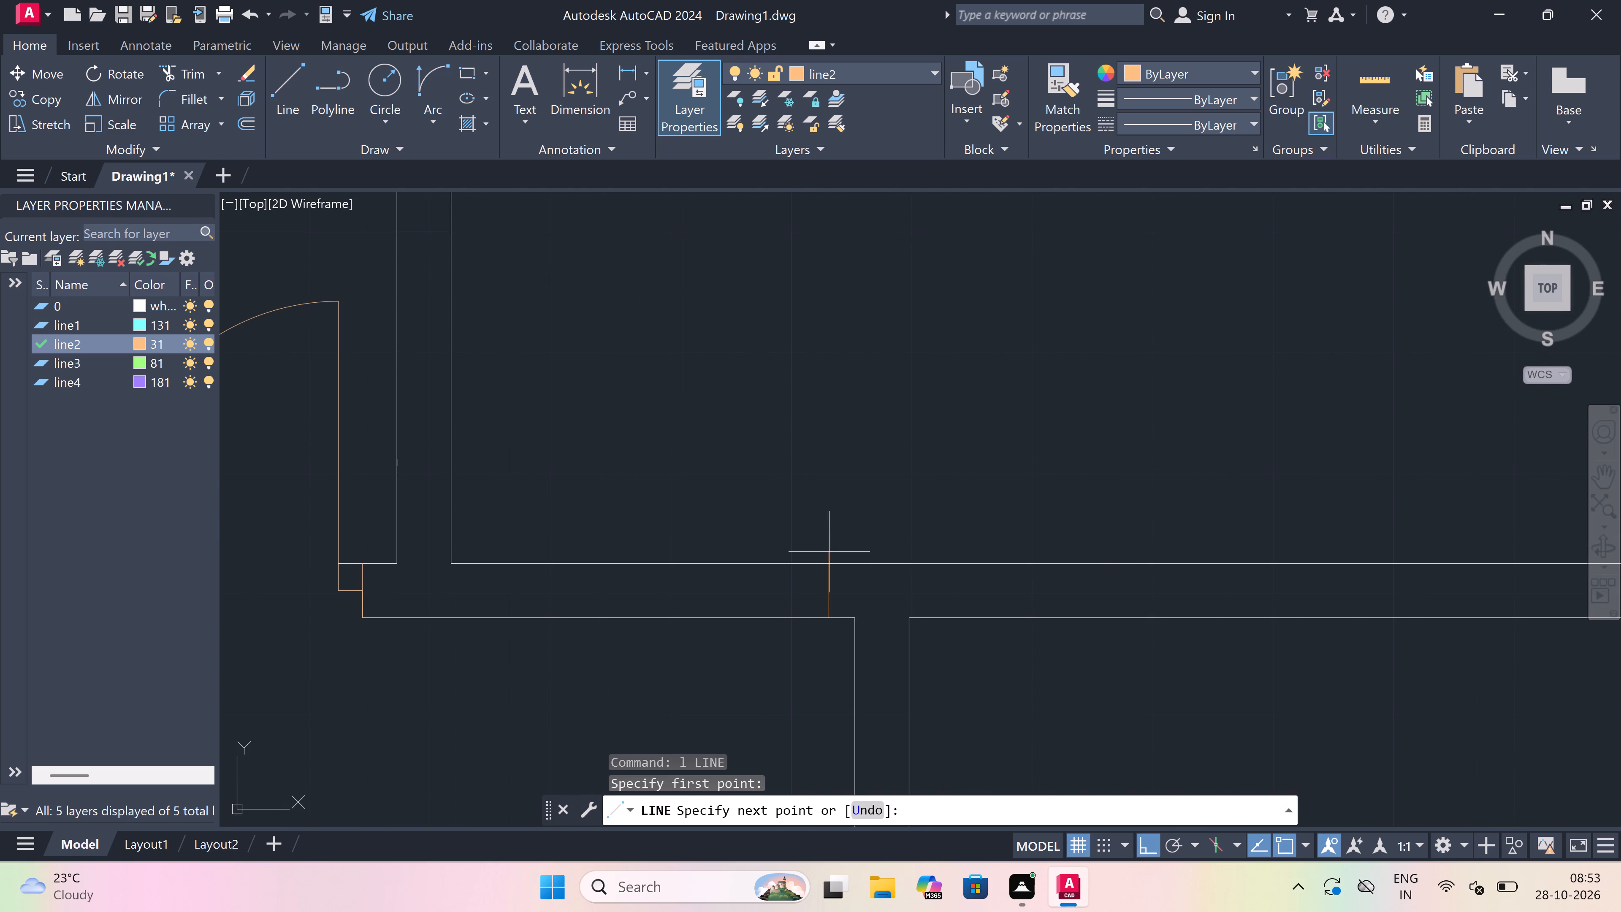
pyautogui.click(829, 569)
pyautogui.click(826, 590)
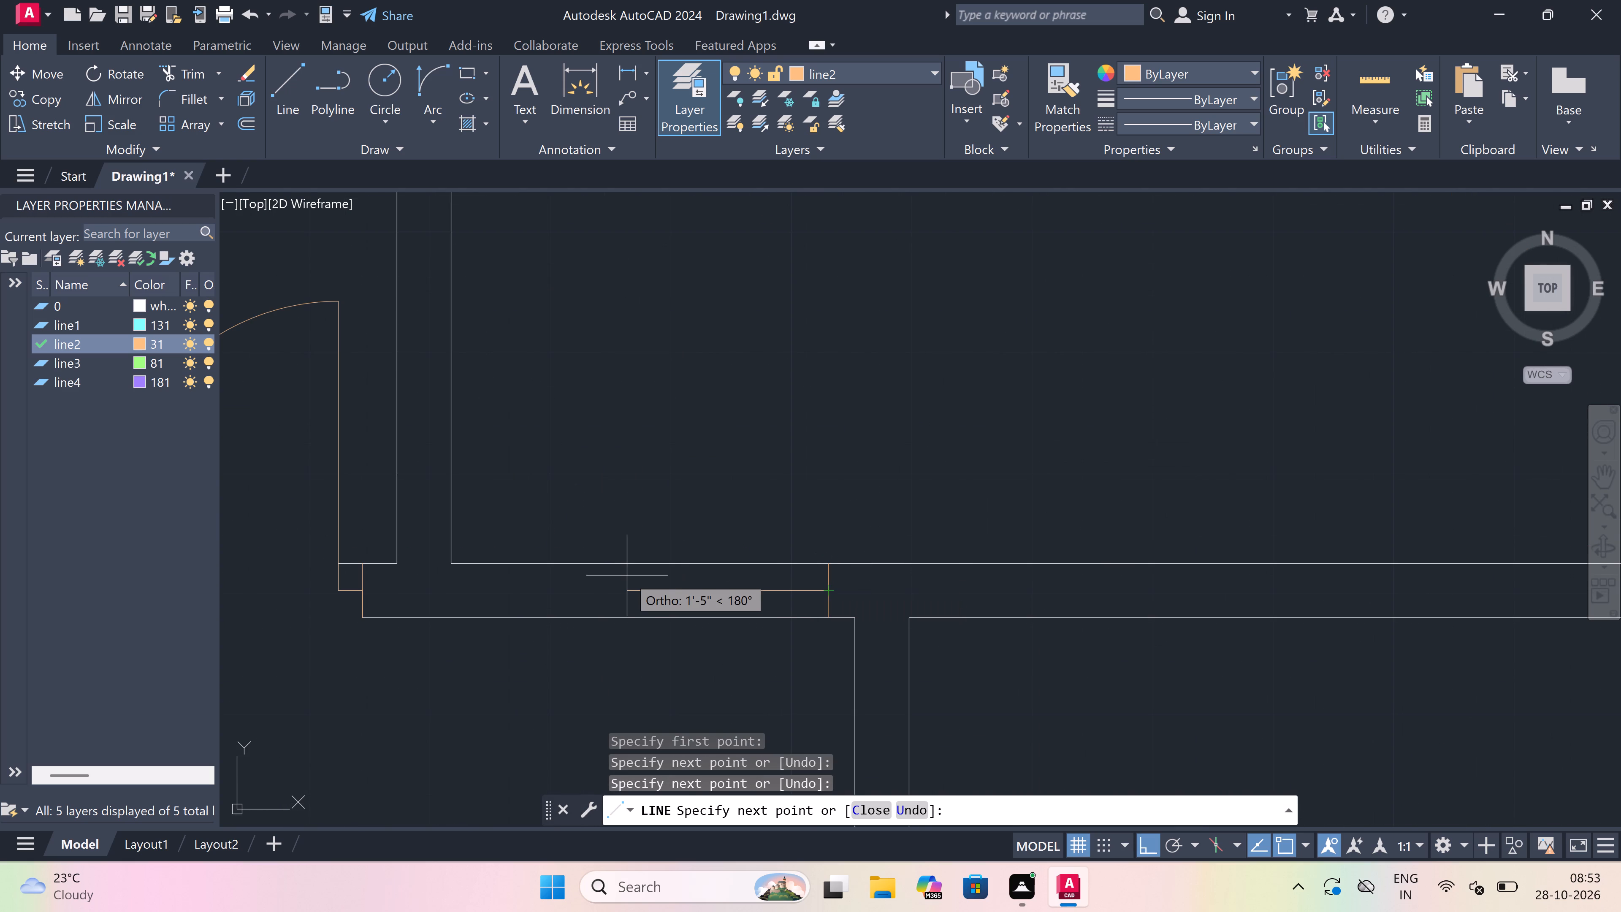
pyautogui.write('2"')
pyautogui.press('space')
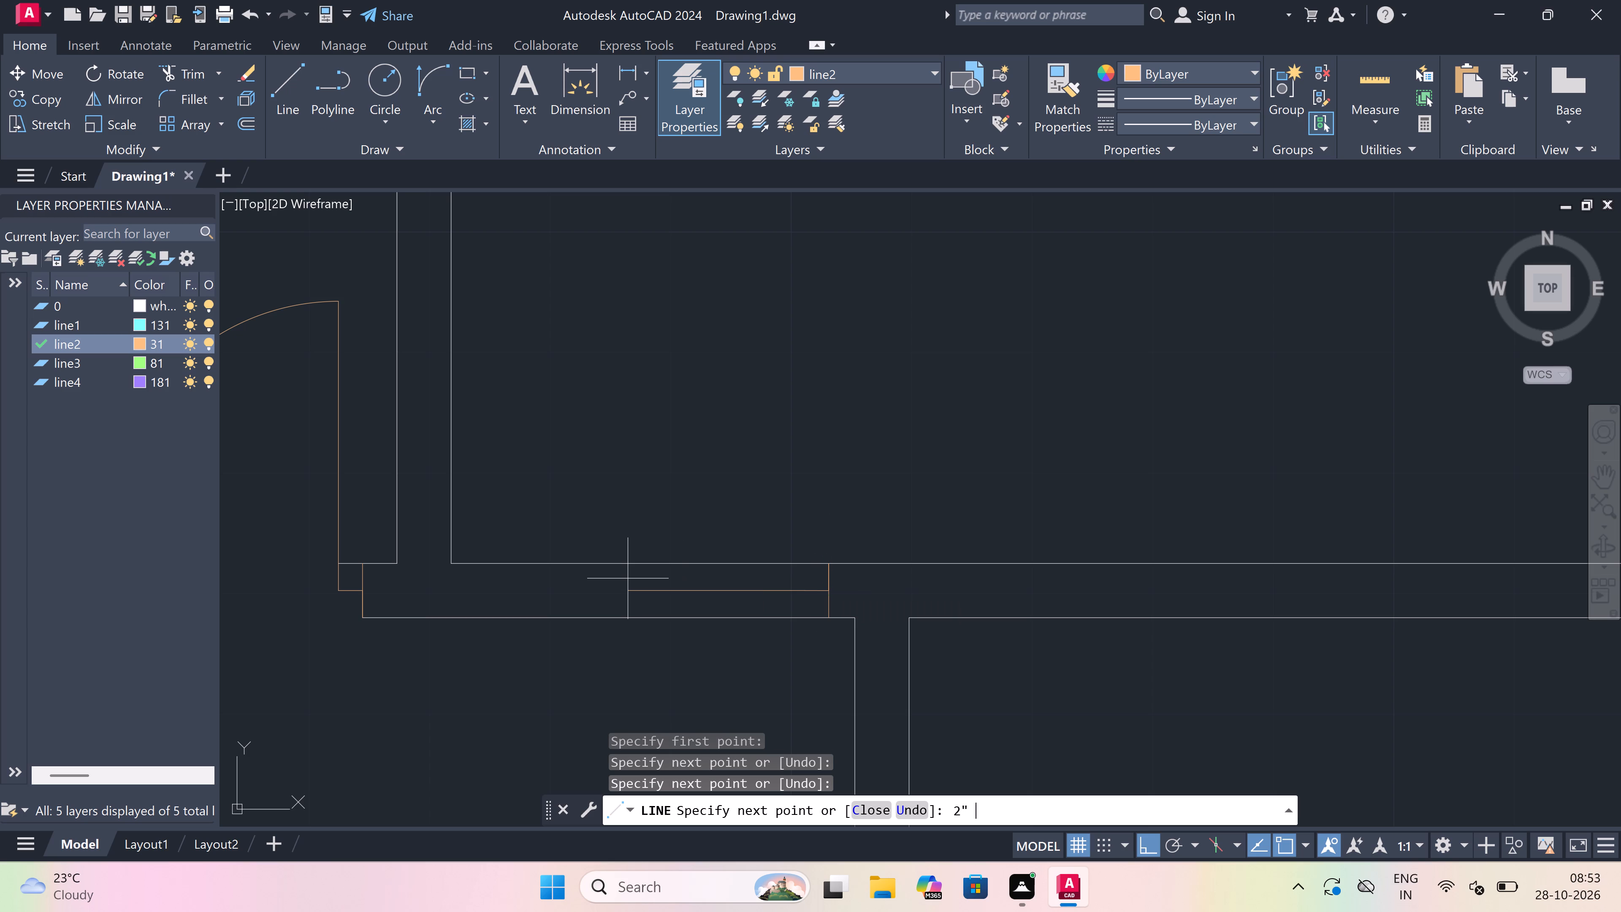
pyautogui.scroll(-3, 628, 579)
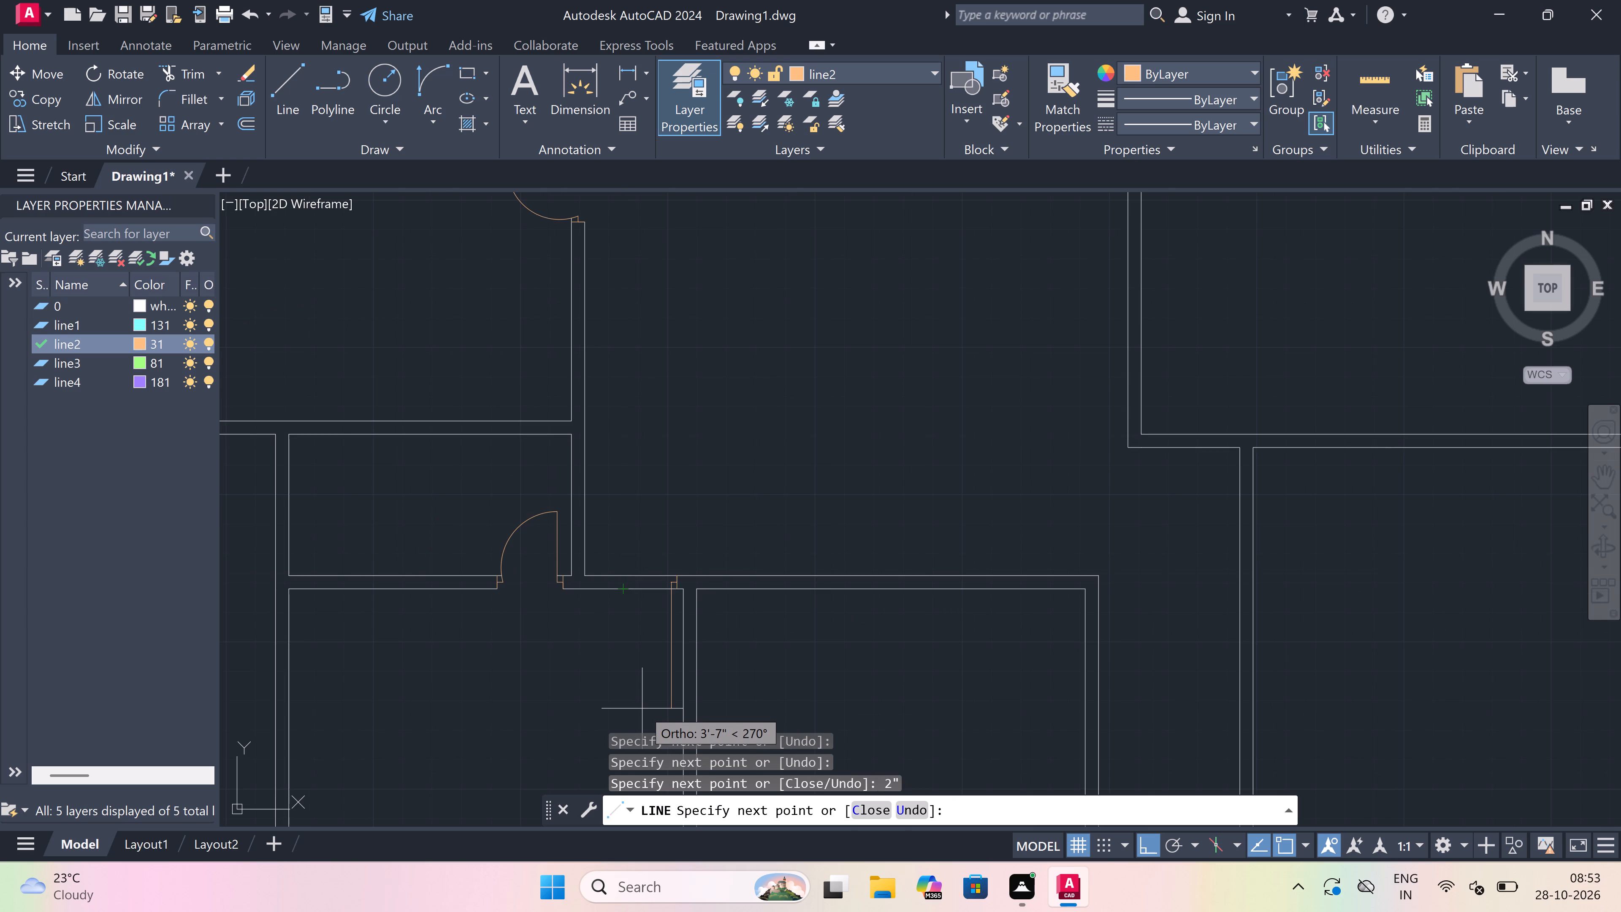
pyautogui.write("3'")
pyautogui.press('space')
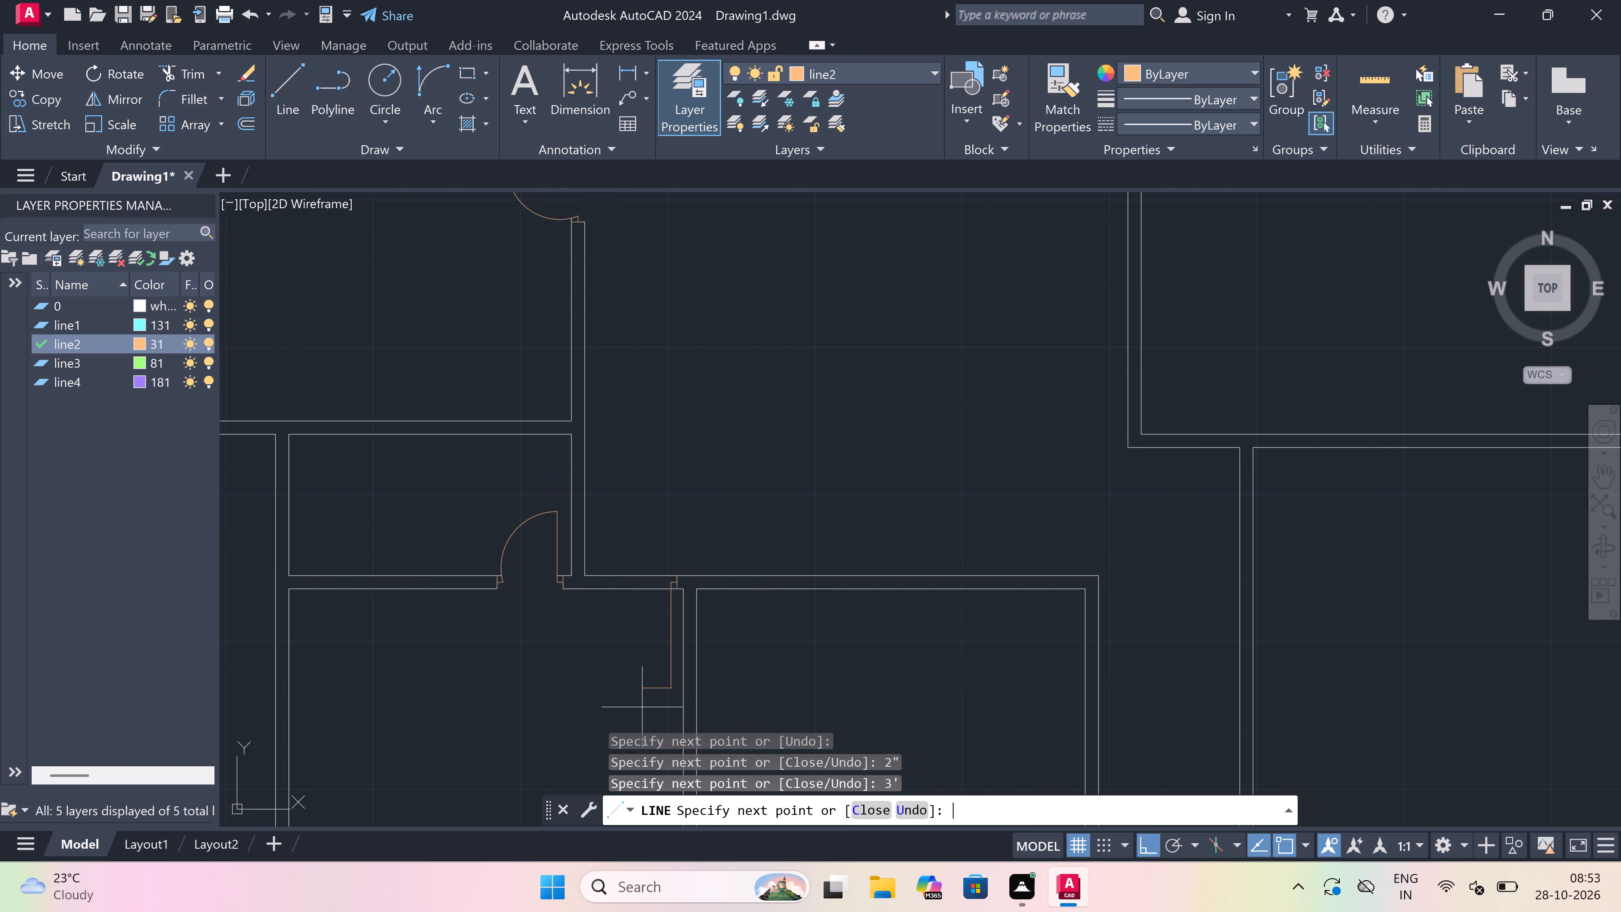
pyautogui.press('Escape')
# Draw this doorway's west jamb line across the north wall, with a 2" stub east from its midpoint.
pyautogui.press('space')
pyautogui.scroll(1, 573, 587)
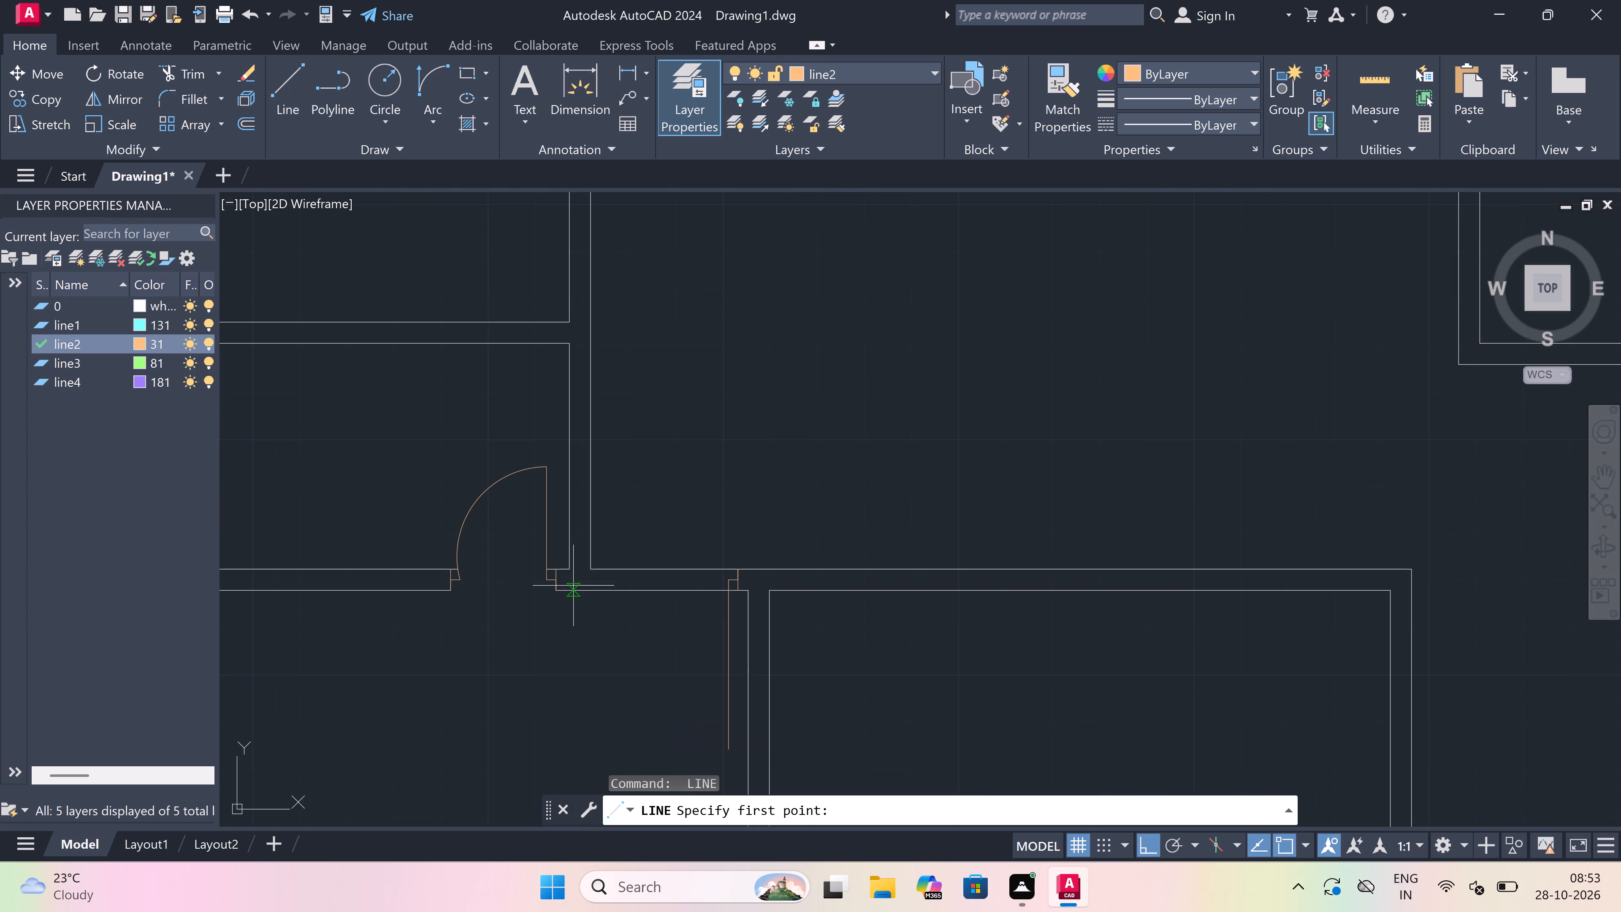
pyautogui.scroll(3, 588, 567)
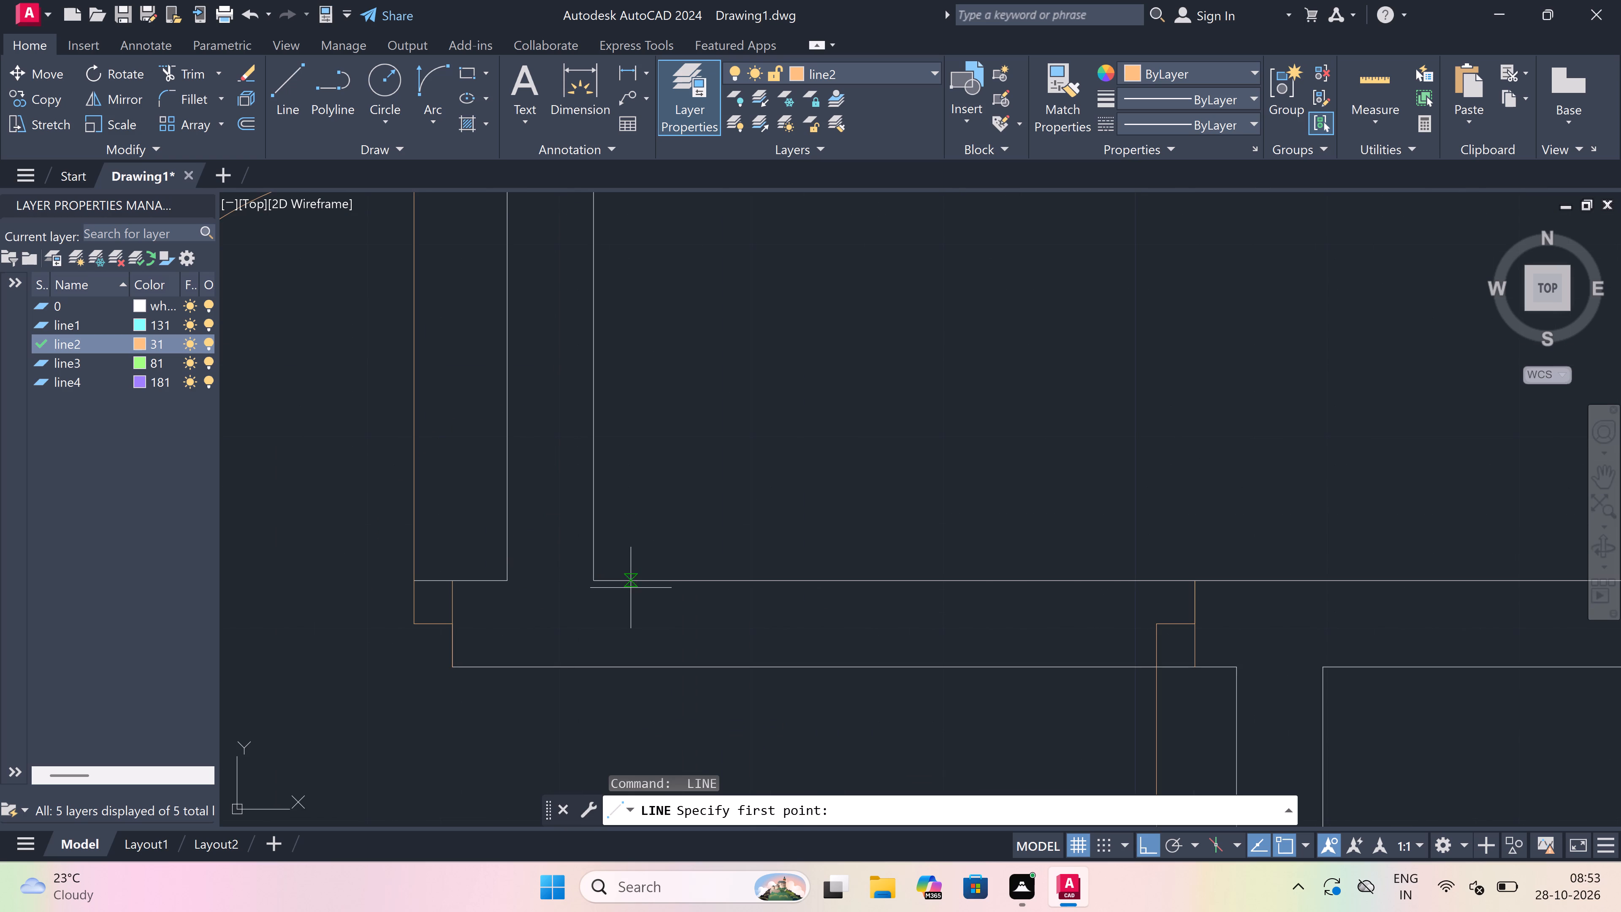
pyautogui.moveTo(629, 580); pyautogui.dragTo(626, 596)
pyautogui.moveTo(626, 666); pyautogui.dragTo(627, 660)
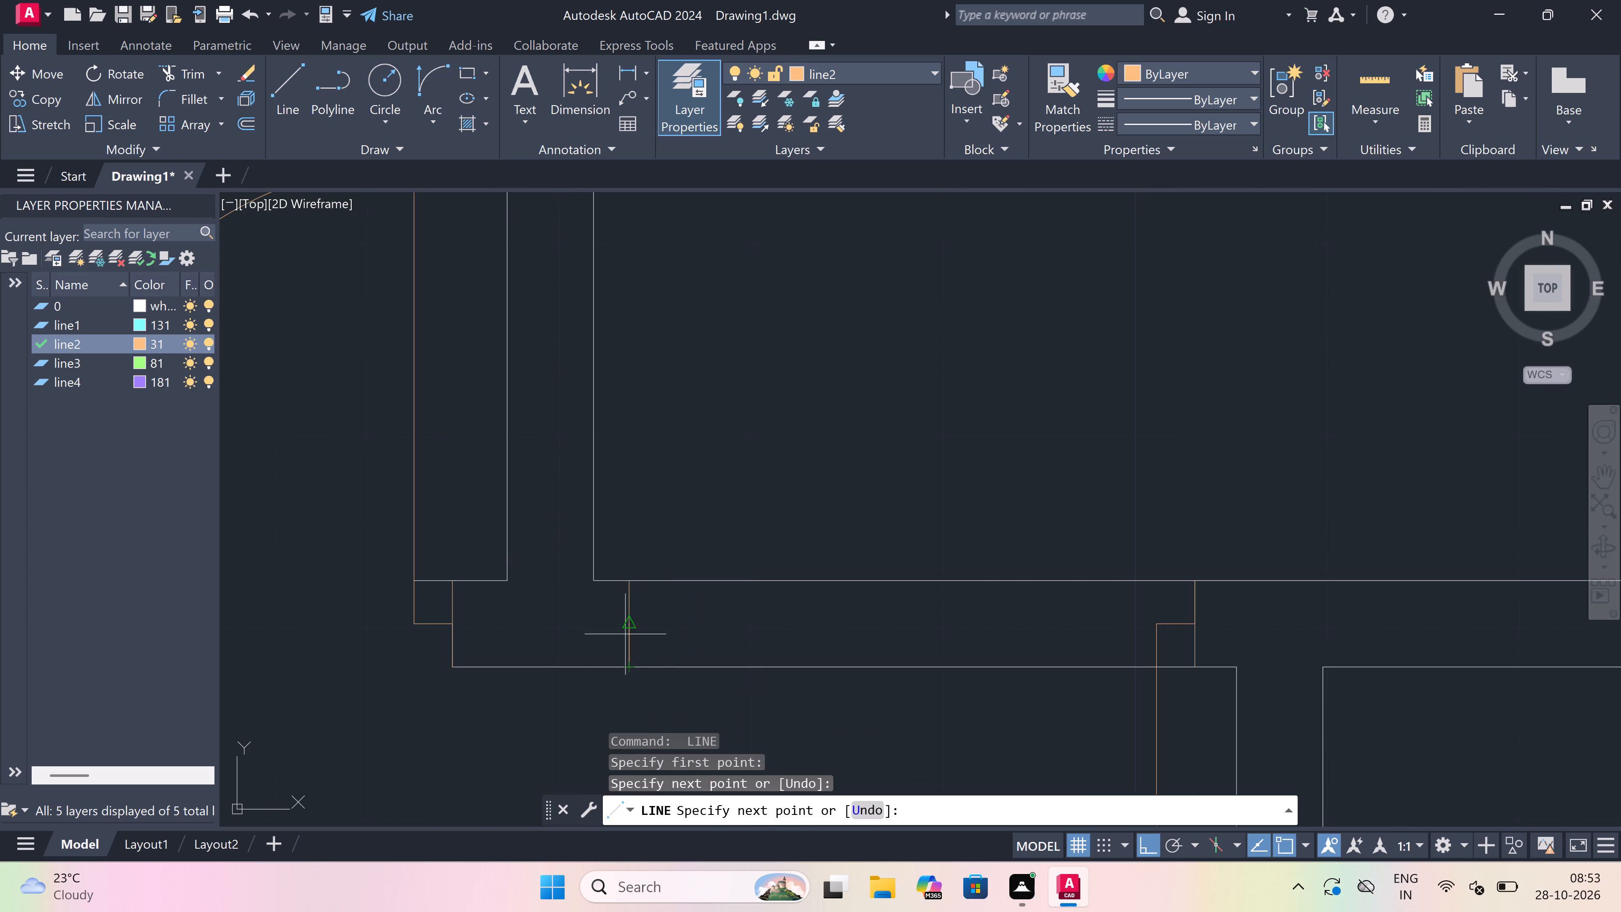
pyautogui.click(630, 617)
pyautogui.write('2"')
pyautogui.press('space')
pyautogui.press('Escape')
# Draw this door's swing arc from the south end of the 3' leaf to the end of the west jamb's stub.
pyautogui.scroll(-3, 831, 516)
pyautogui.scroll(1, 854, 654)
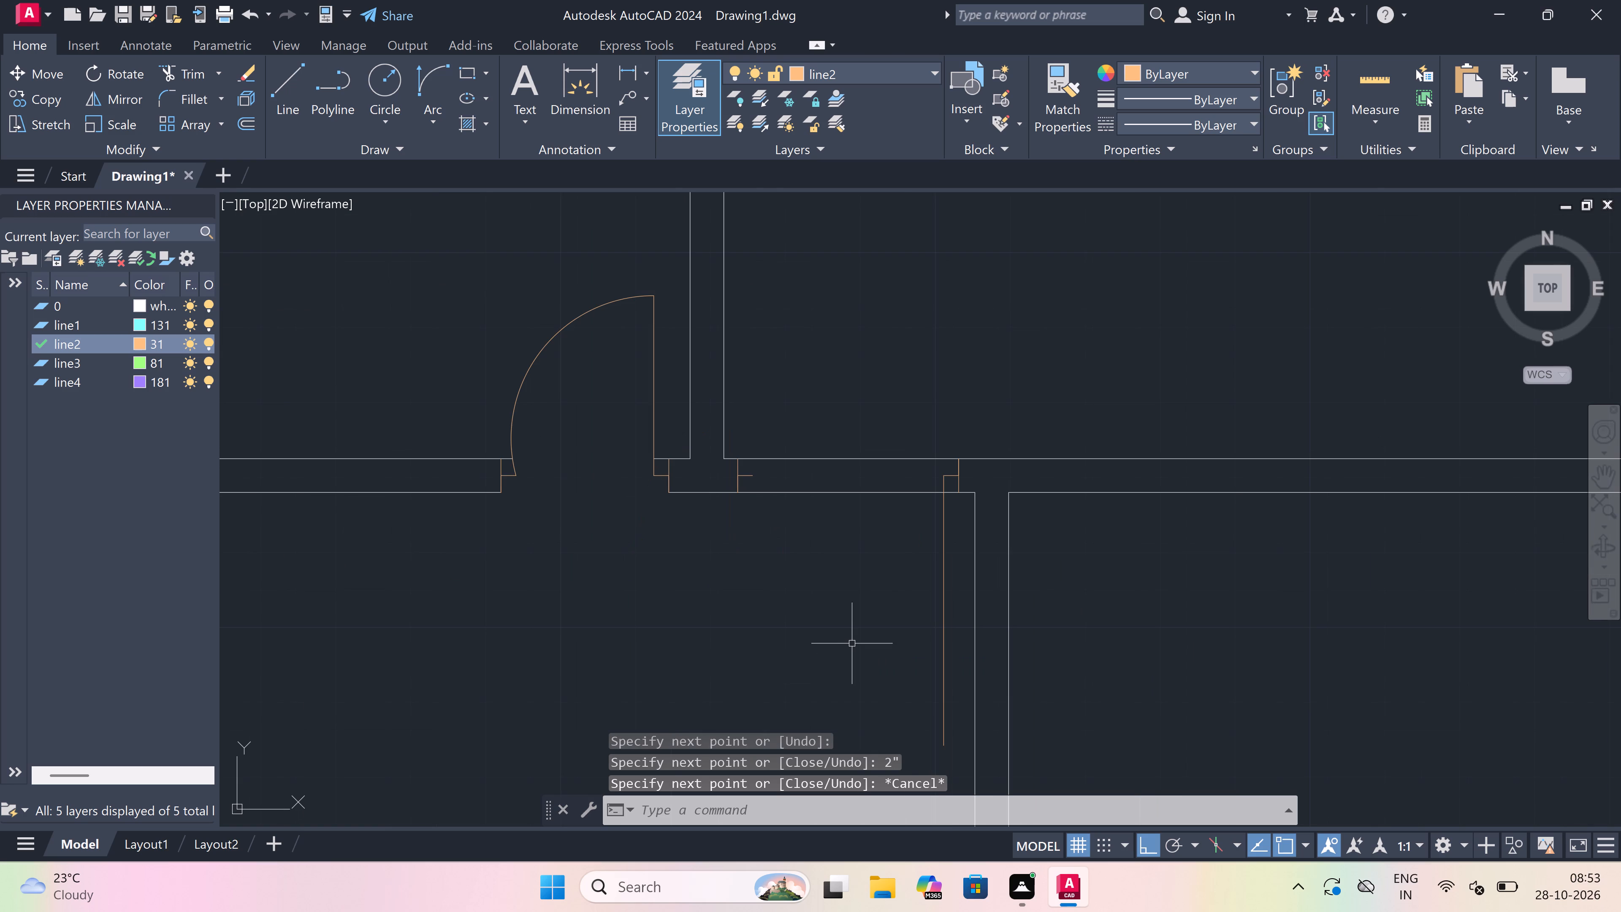
pyautogui.click(423, 78)
pyautogui.scroll(-2, 424, 77)
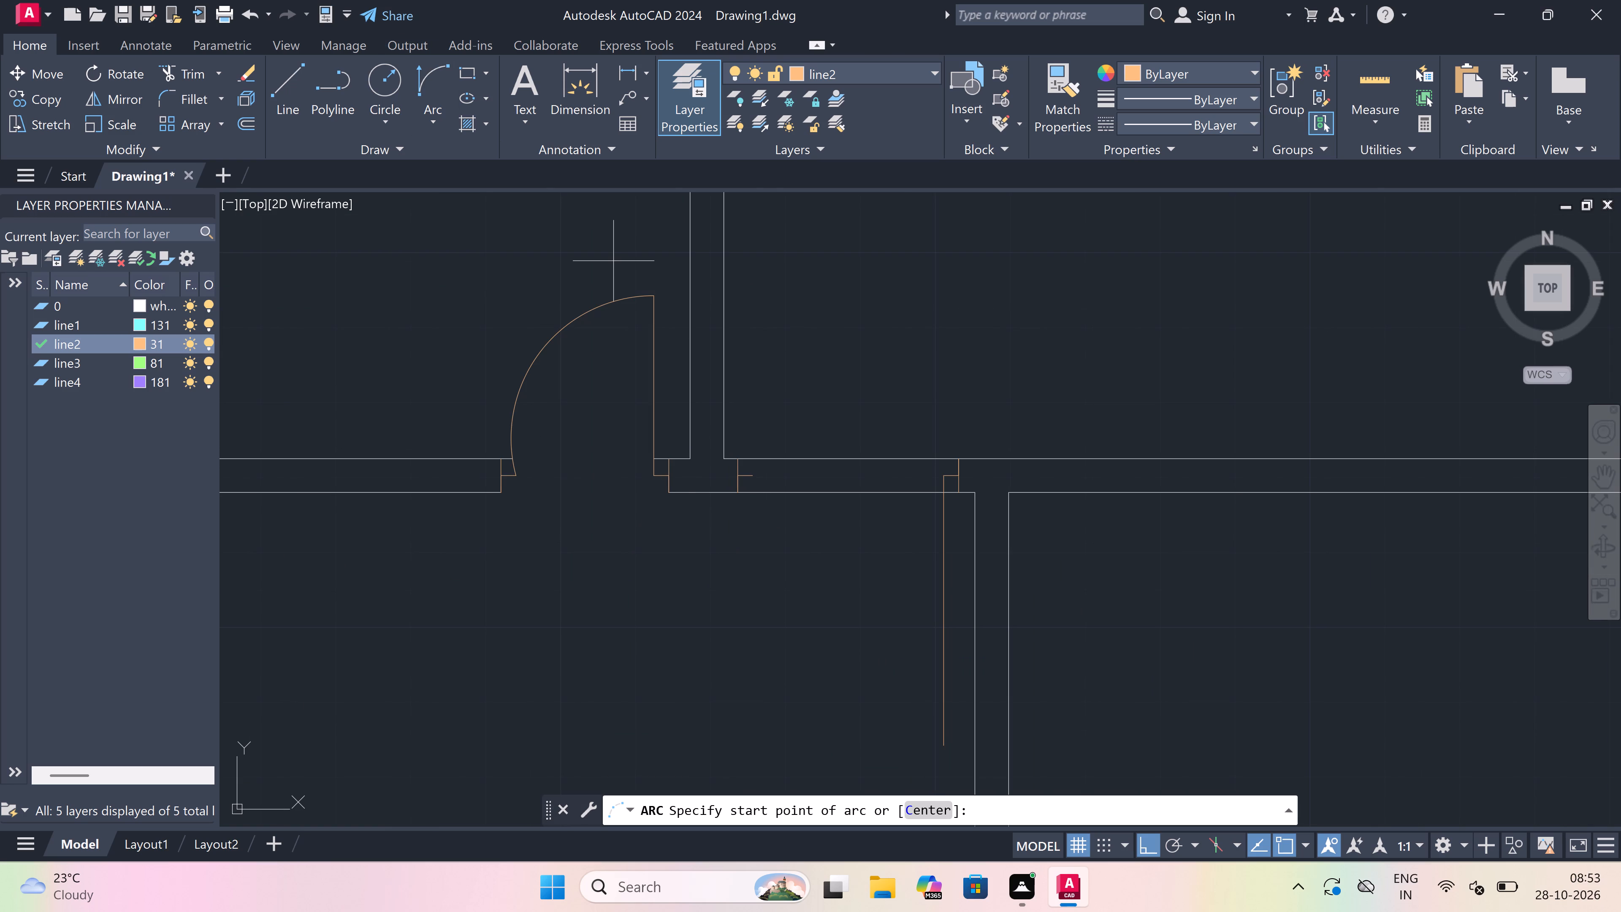
pyautogui.scroll(-2, 727, 529)
pyautogui.scroll(2, 791, 592)
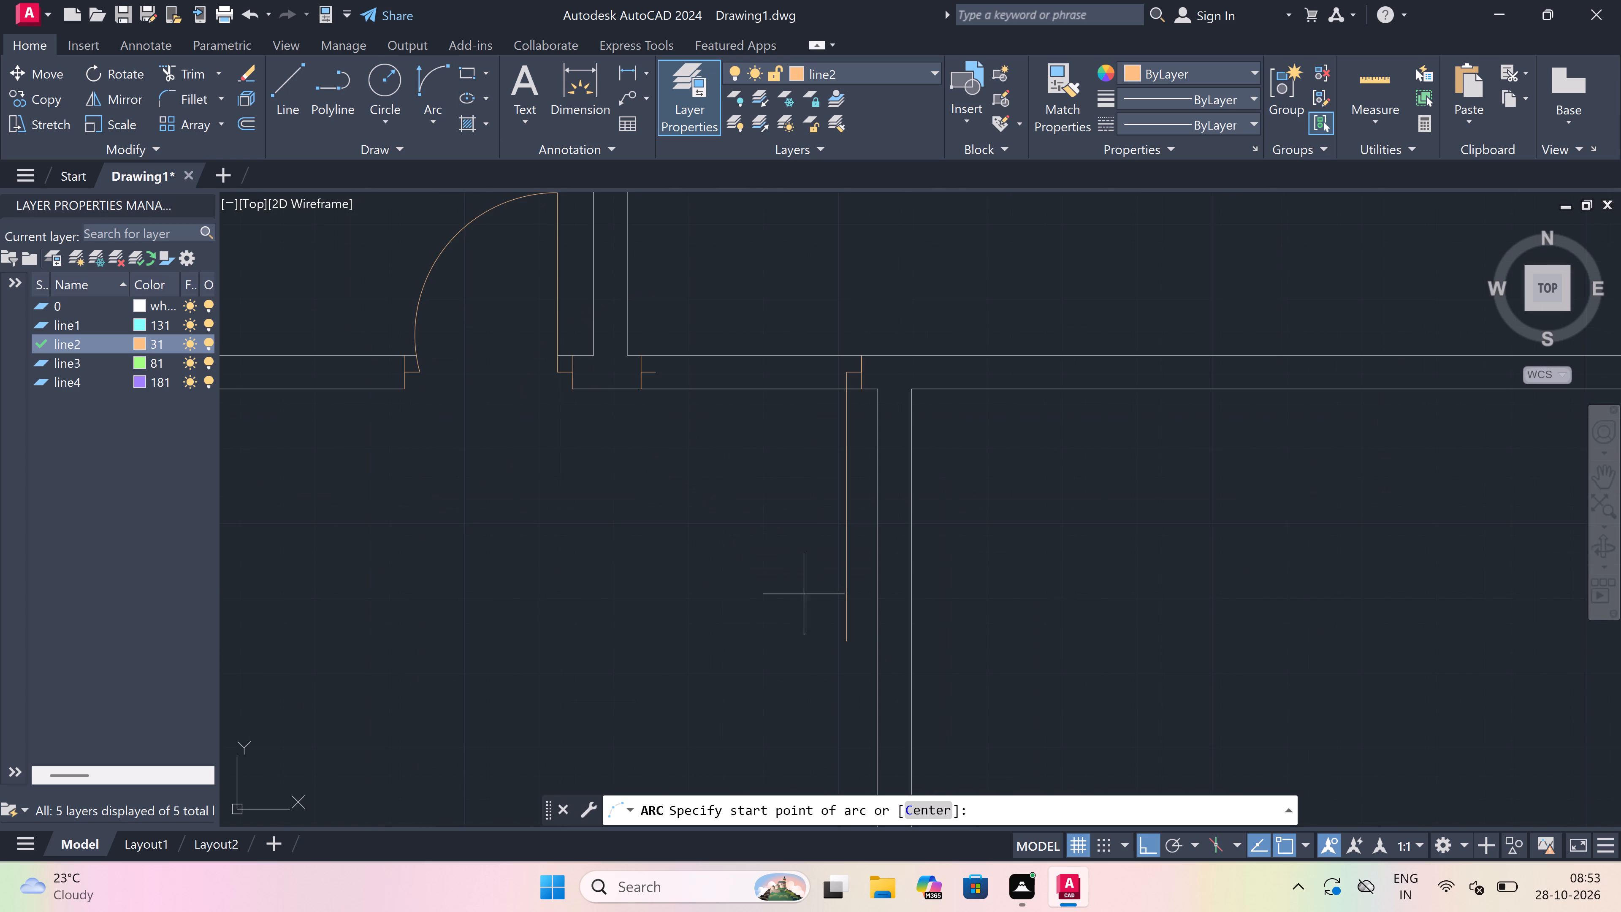
pyautogui.moveTo(846, 646); pyautogui.dragTo(805, 622)
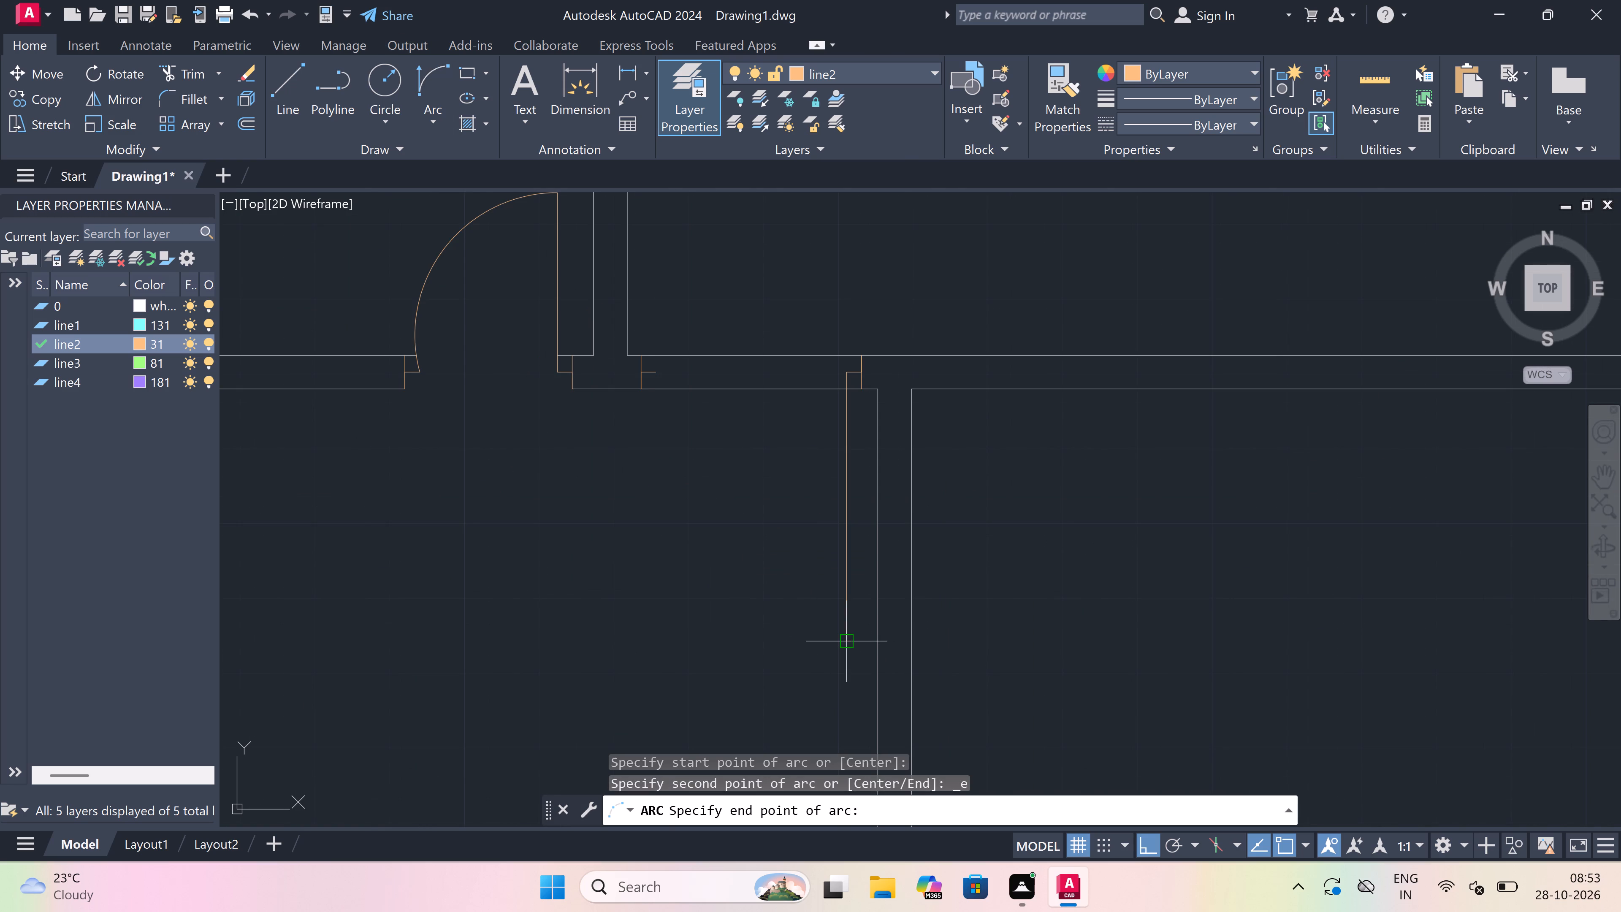
pyautogui.click(655, 369)
pyautogui.click(515, 551)
# Trim both lines of the room's north wall between the two jambs to open the doorway.
pyautogui.press('t')
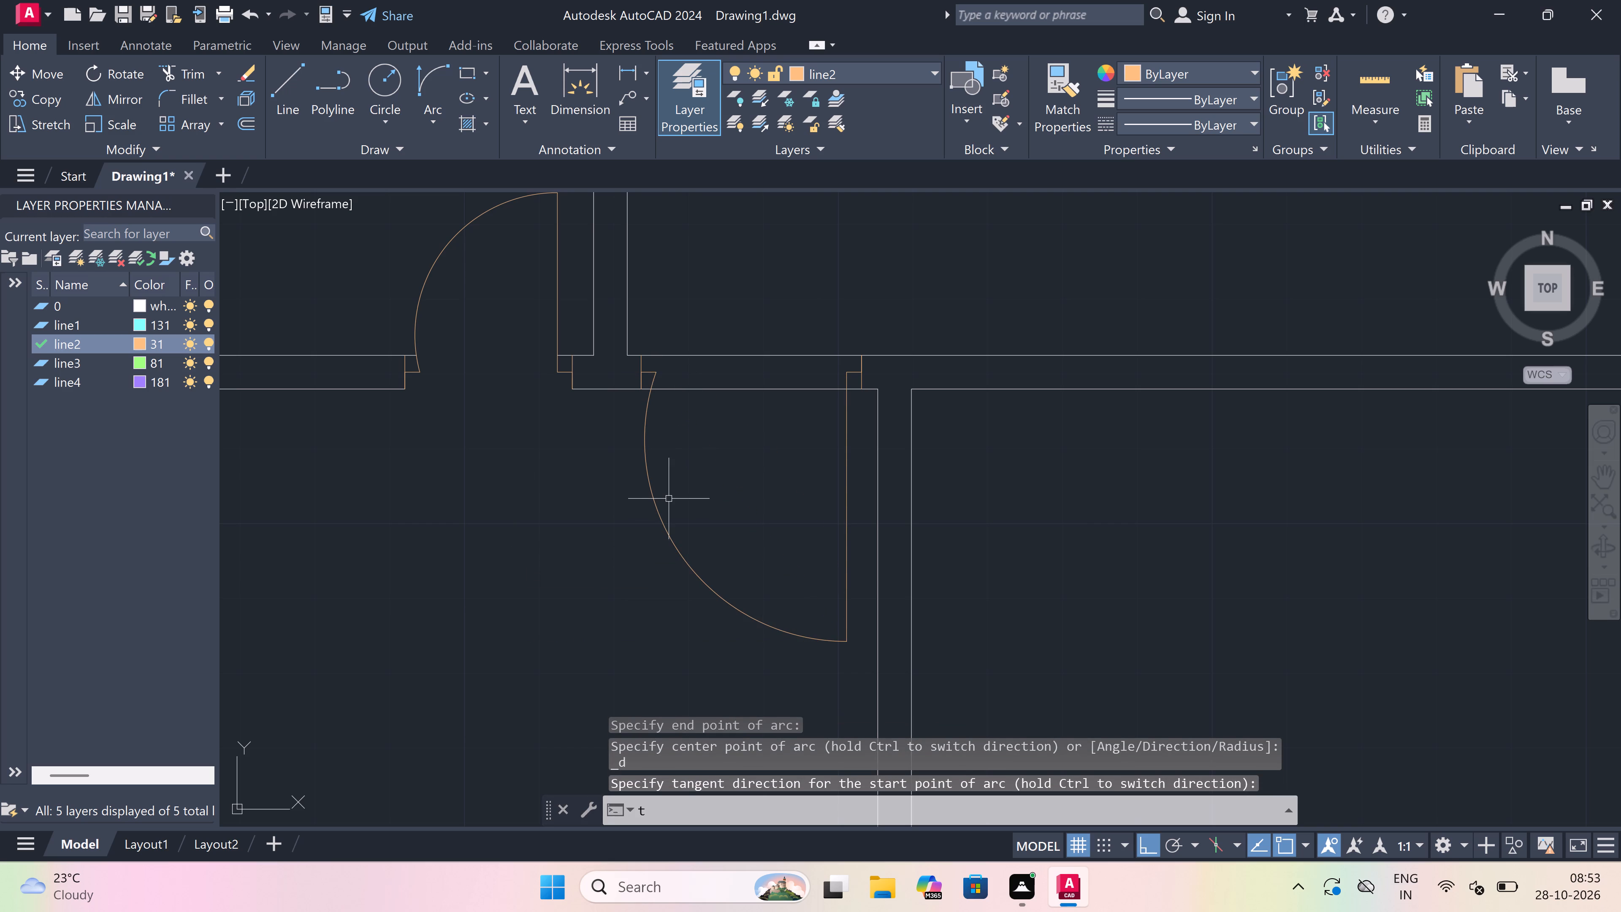
pyautogui.press('r')
pyautogui.press('space')
pyautogui.click(740, 318)
pyautogui.click(743, 532)
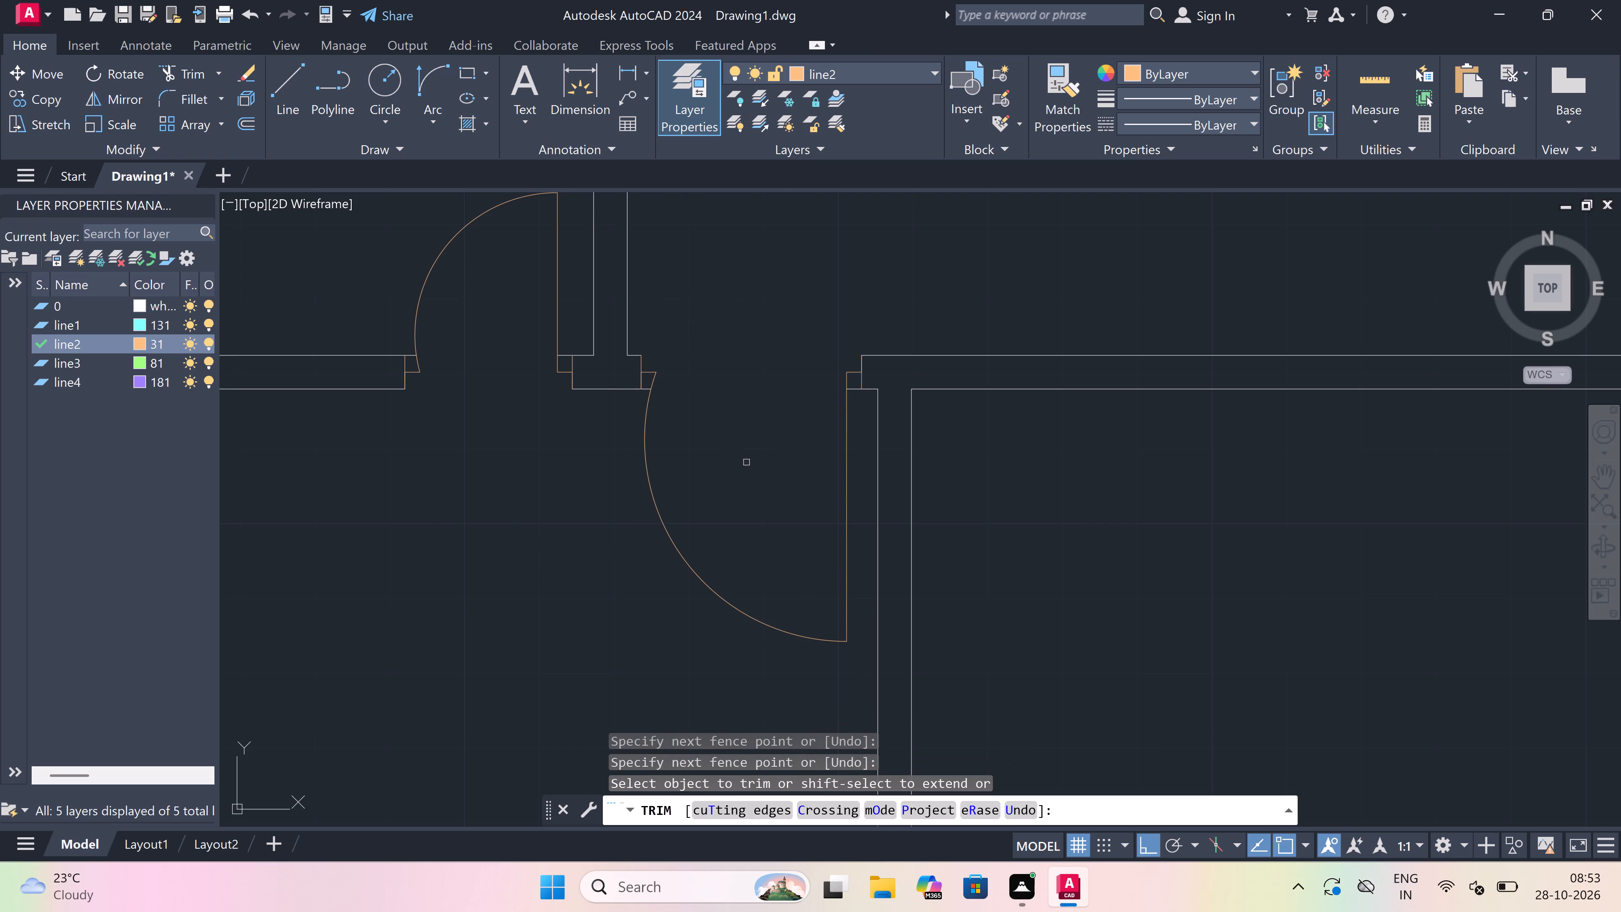
pyautogui.press('Escape')
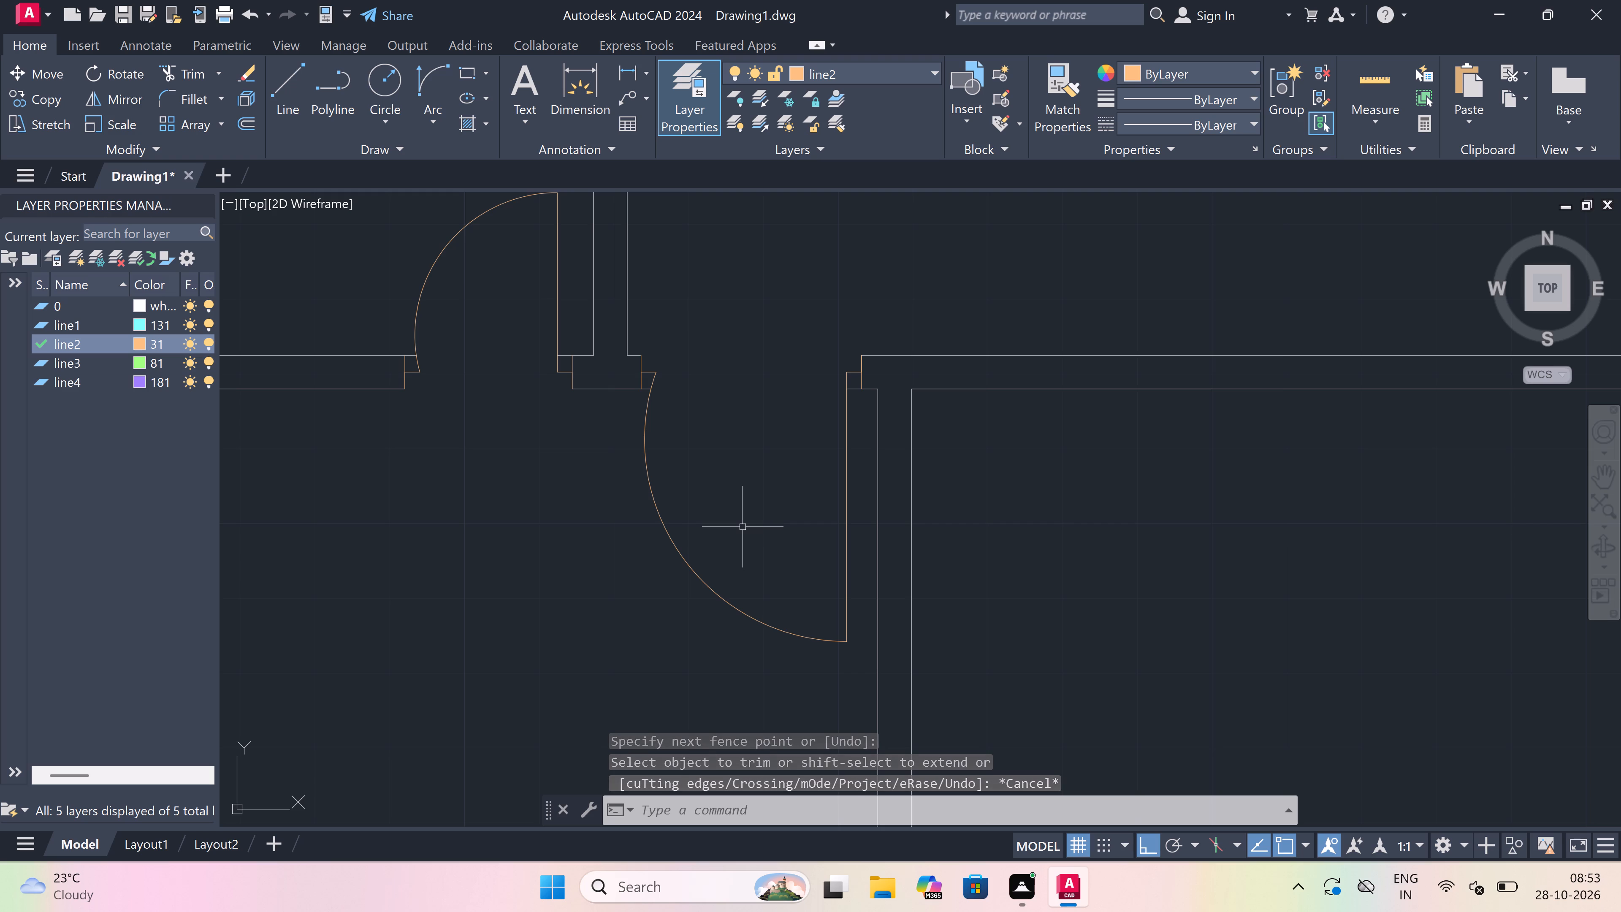
# In the adjacent room to the east, draw the north wall's east jamb near the northeast corner, with a 2" midpoint stub west and 3' leaf south.
pyautogui.scroll(-3, 743, 527)
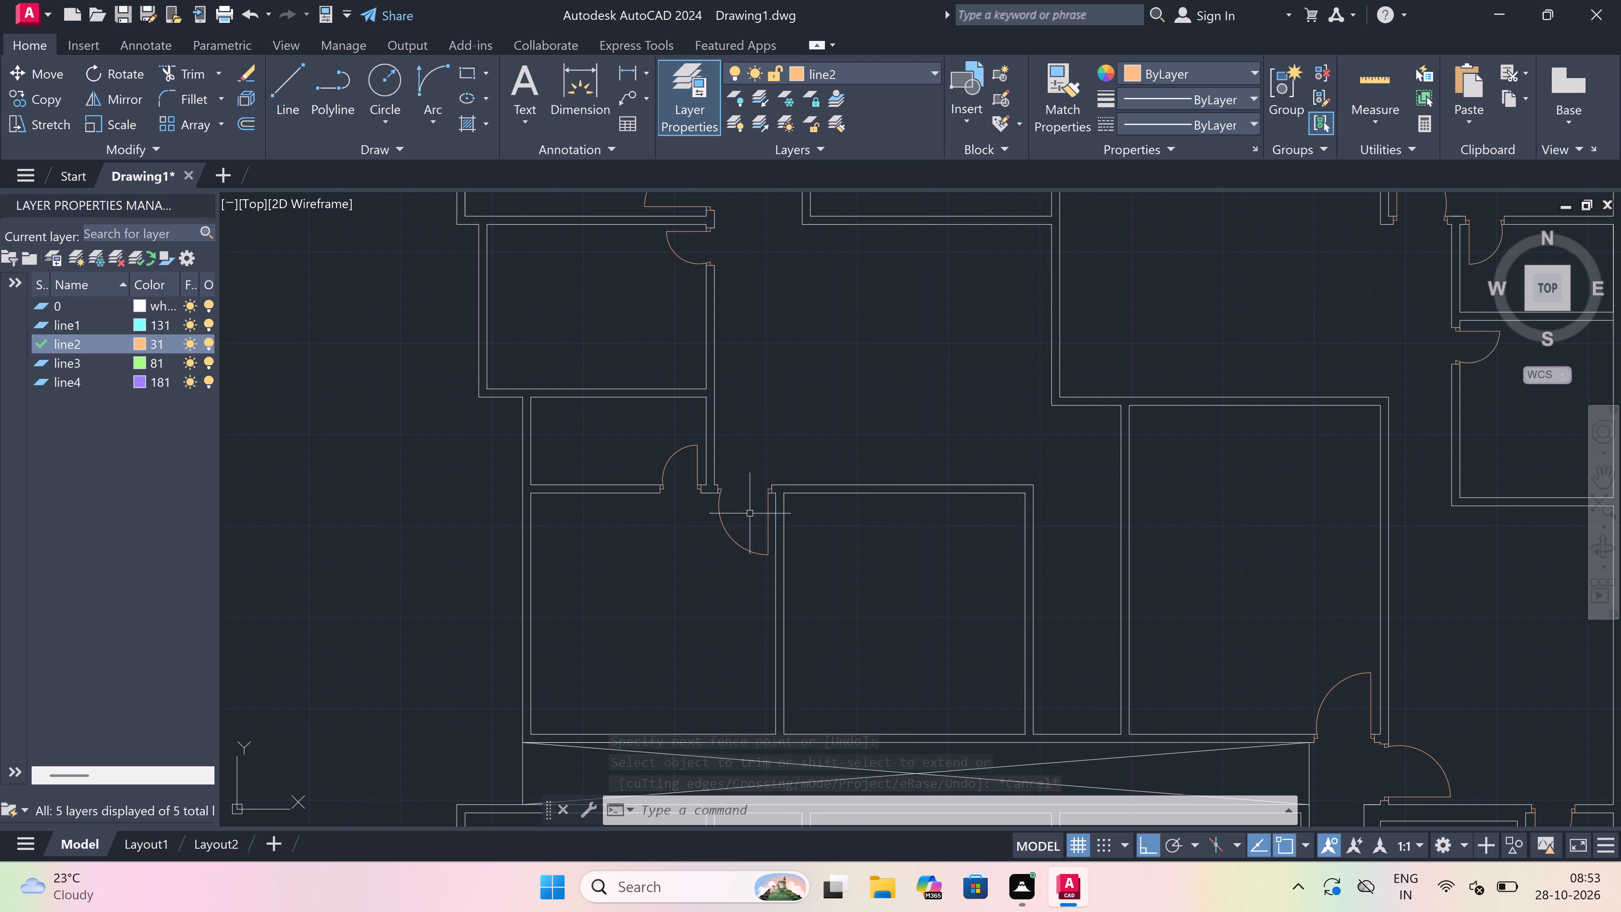
pyautogui.press('l')
pyautogui.press('space')
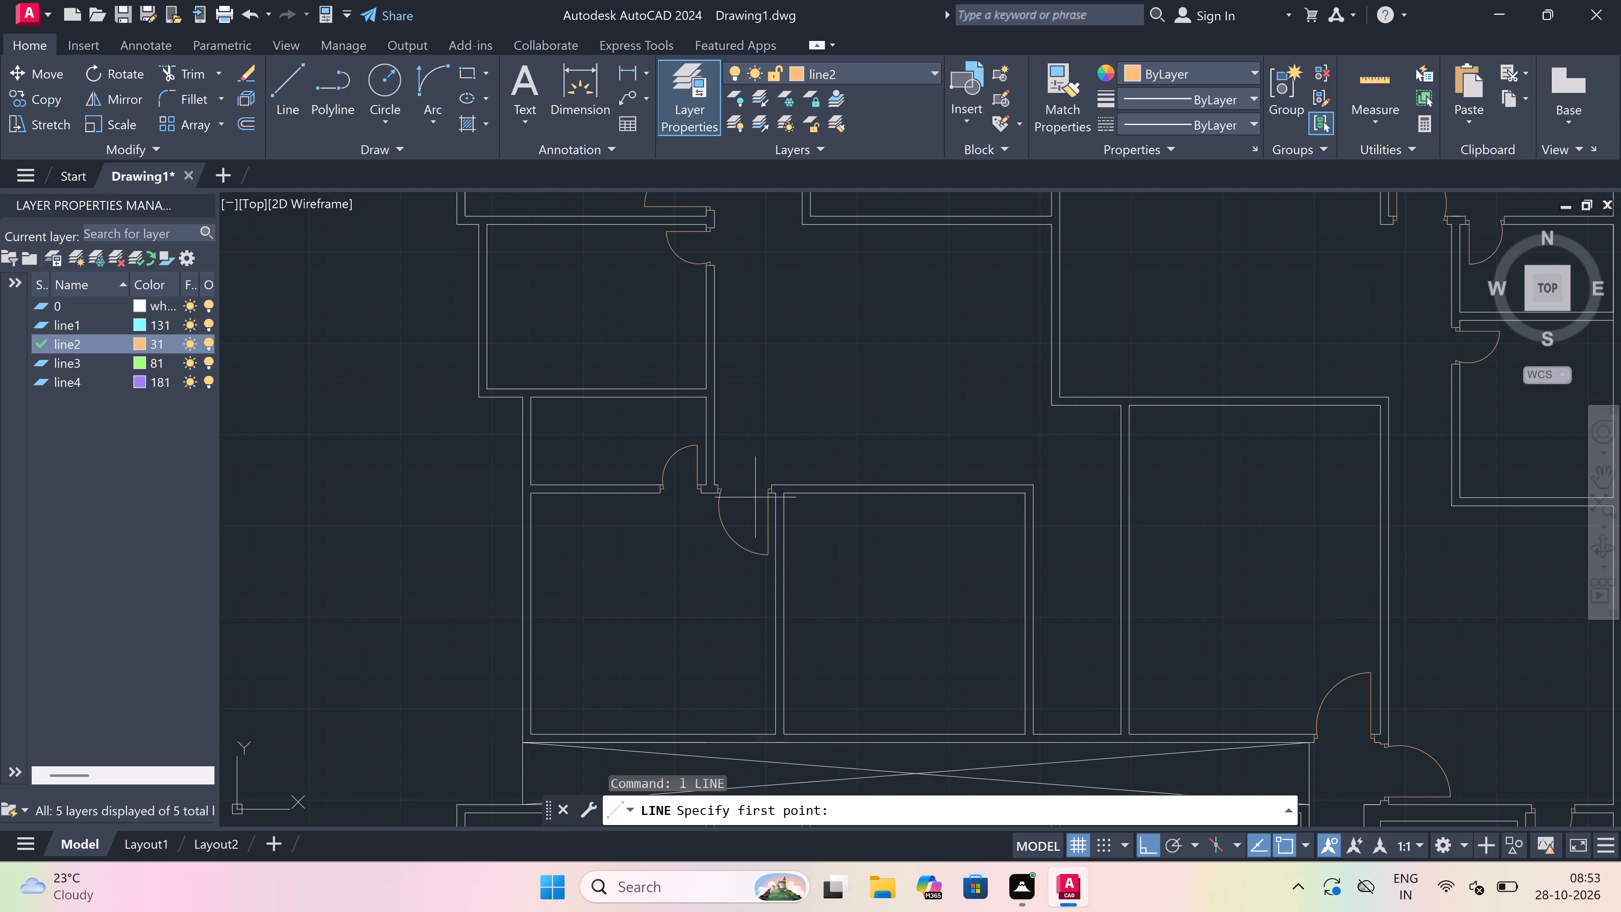
pyautogui.scroll(-1, 755, 497)
pyautogui.scroll(2, 903, 483)
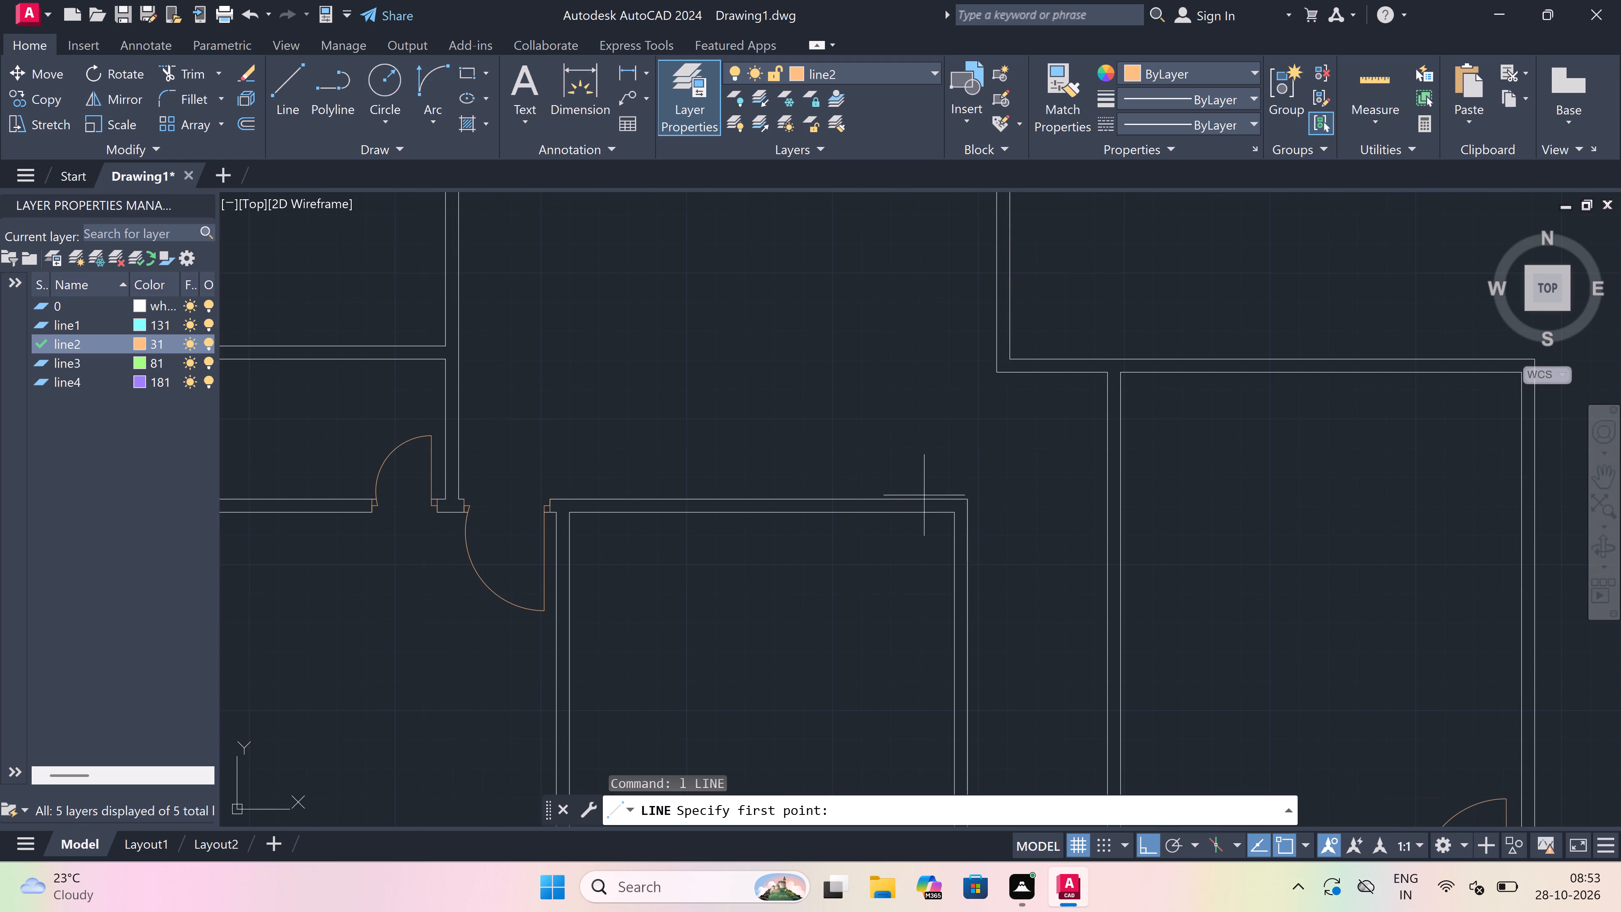
pyautogui.scroll(2, 962, 502)
pyautogui.click(922, 492)
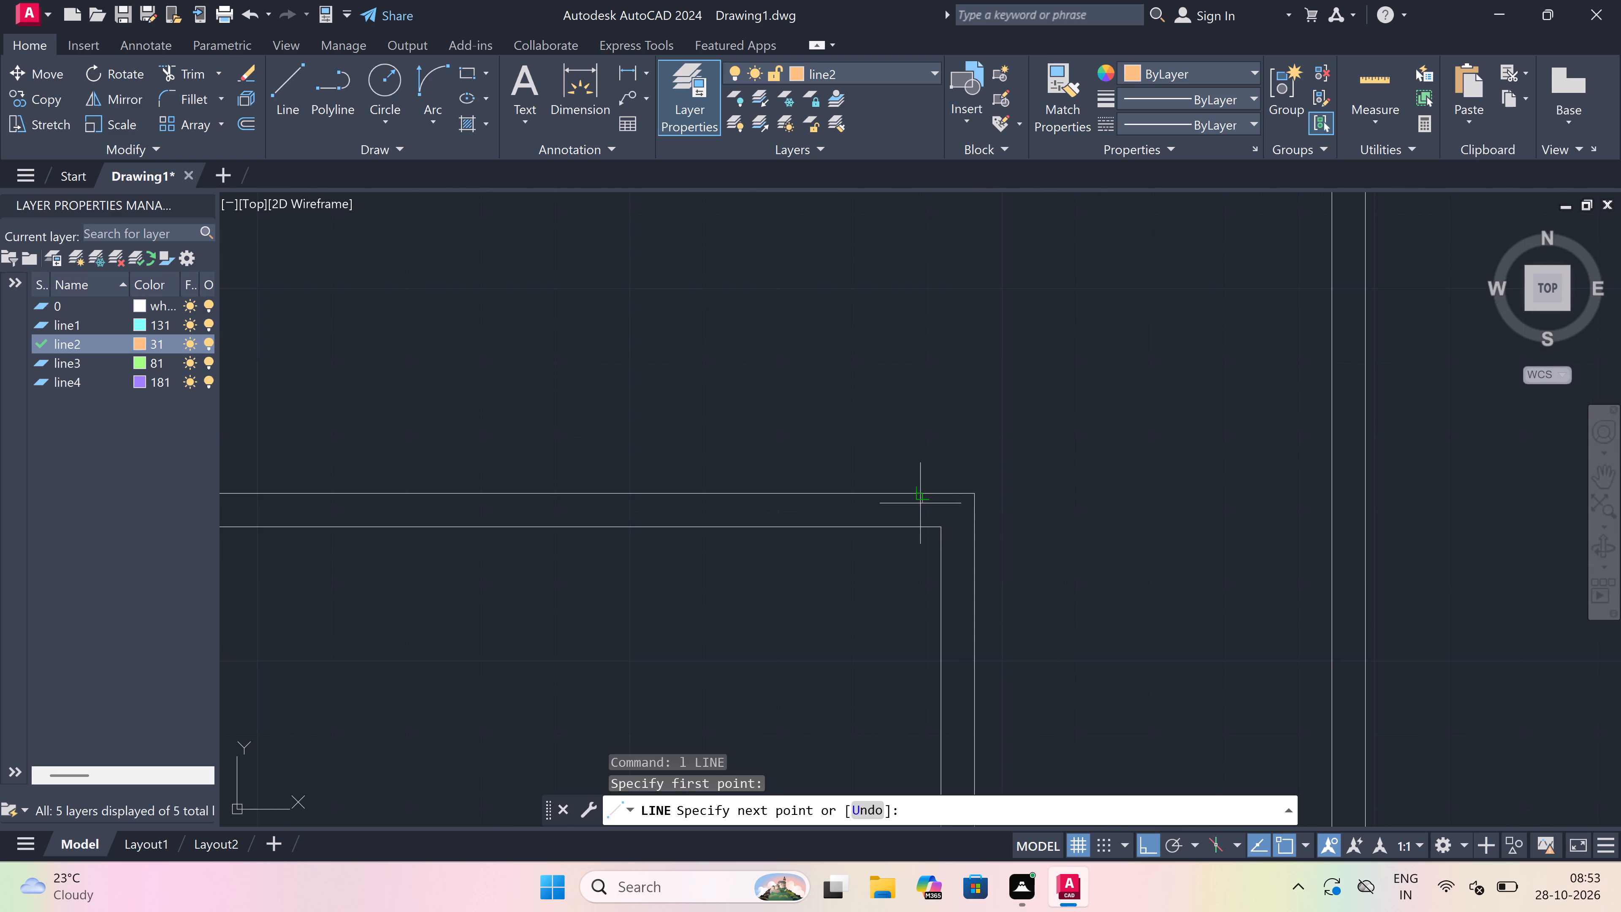
pyautogui.click(916, 524)
pyautogui.moveTo(915, 508); pyautogui.dragTo(907, 507)
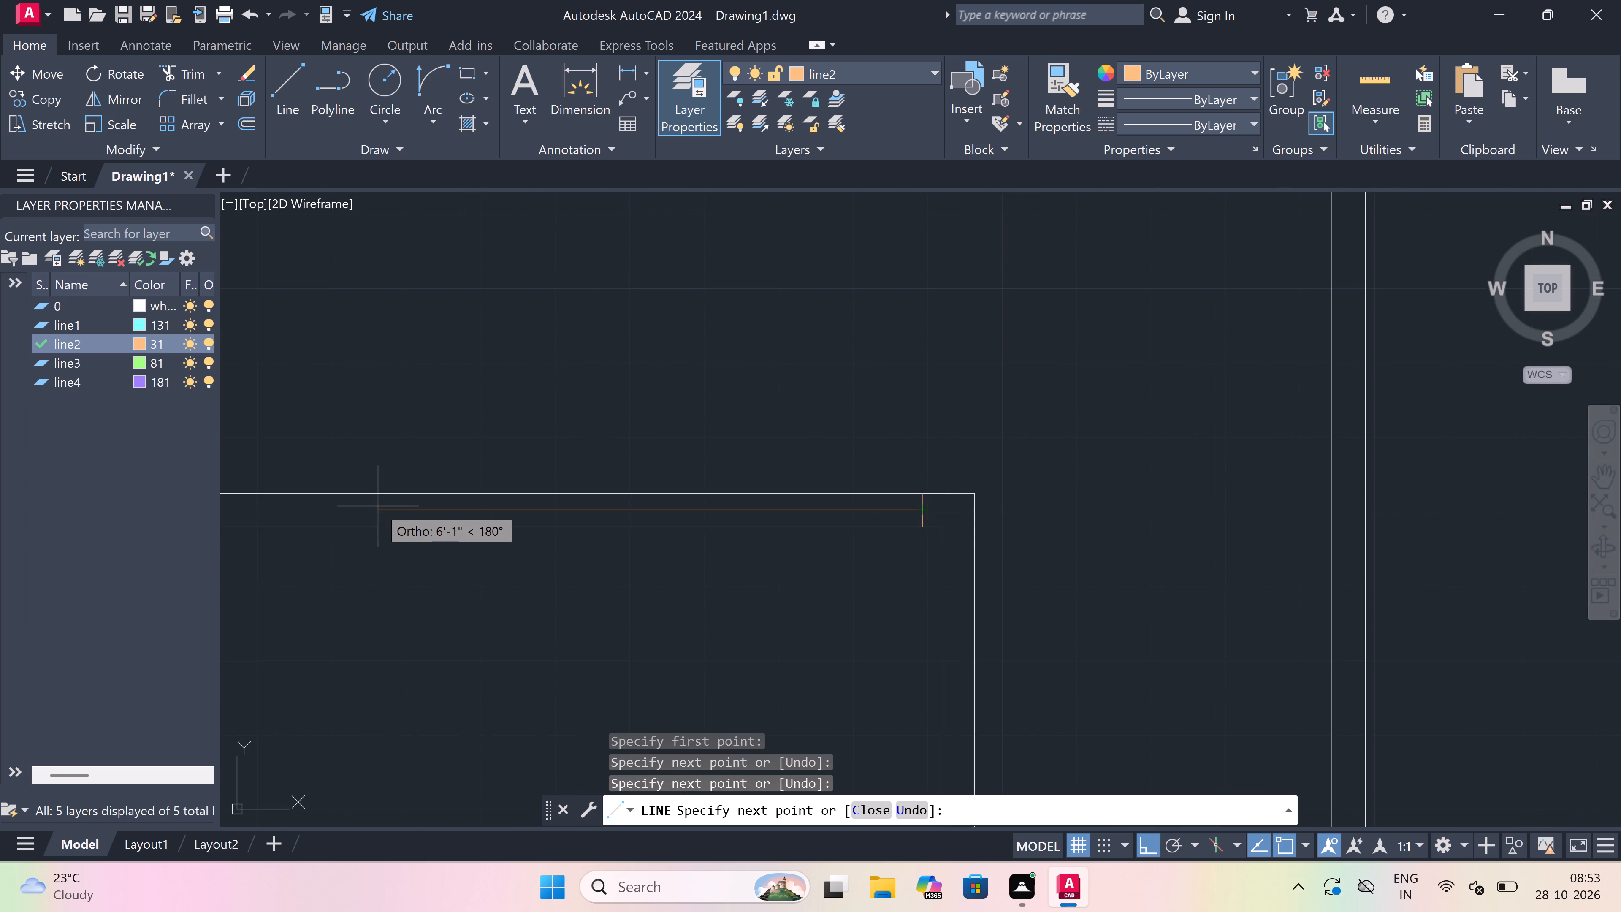
pyautogui.write('2"')
pyautogui.press('space')
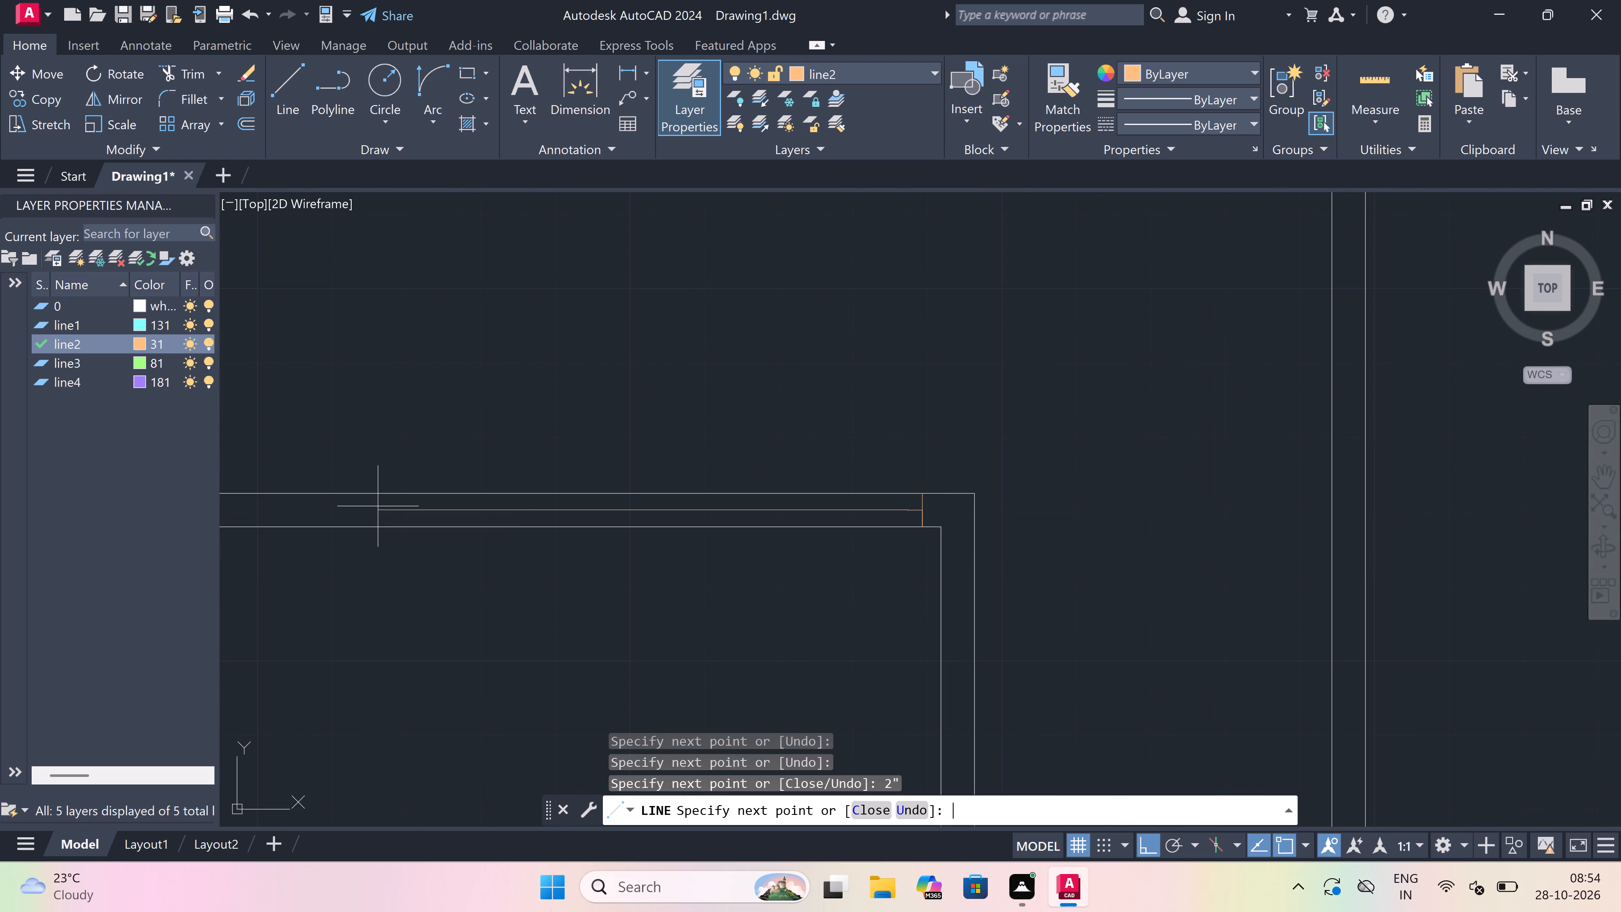
pyautogui.scroll(-3, 732, 483)
pyautogui.scroll(1, 772, 602)
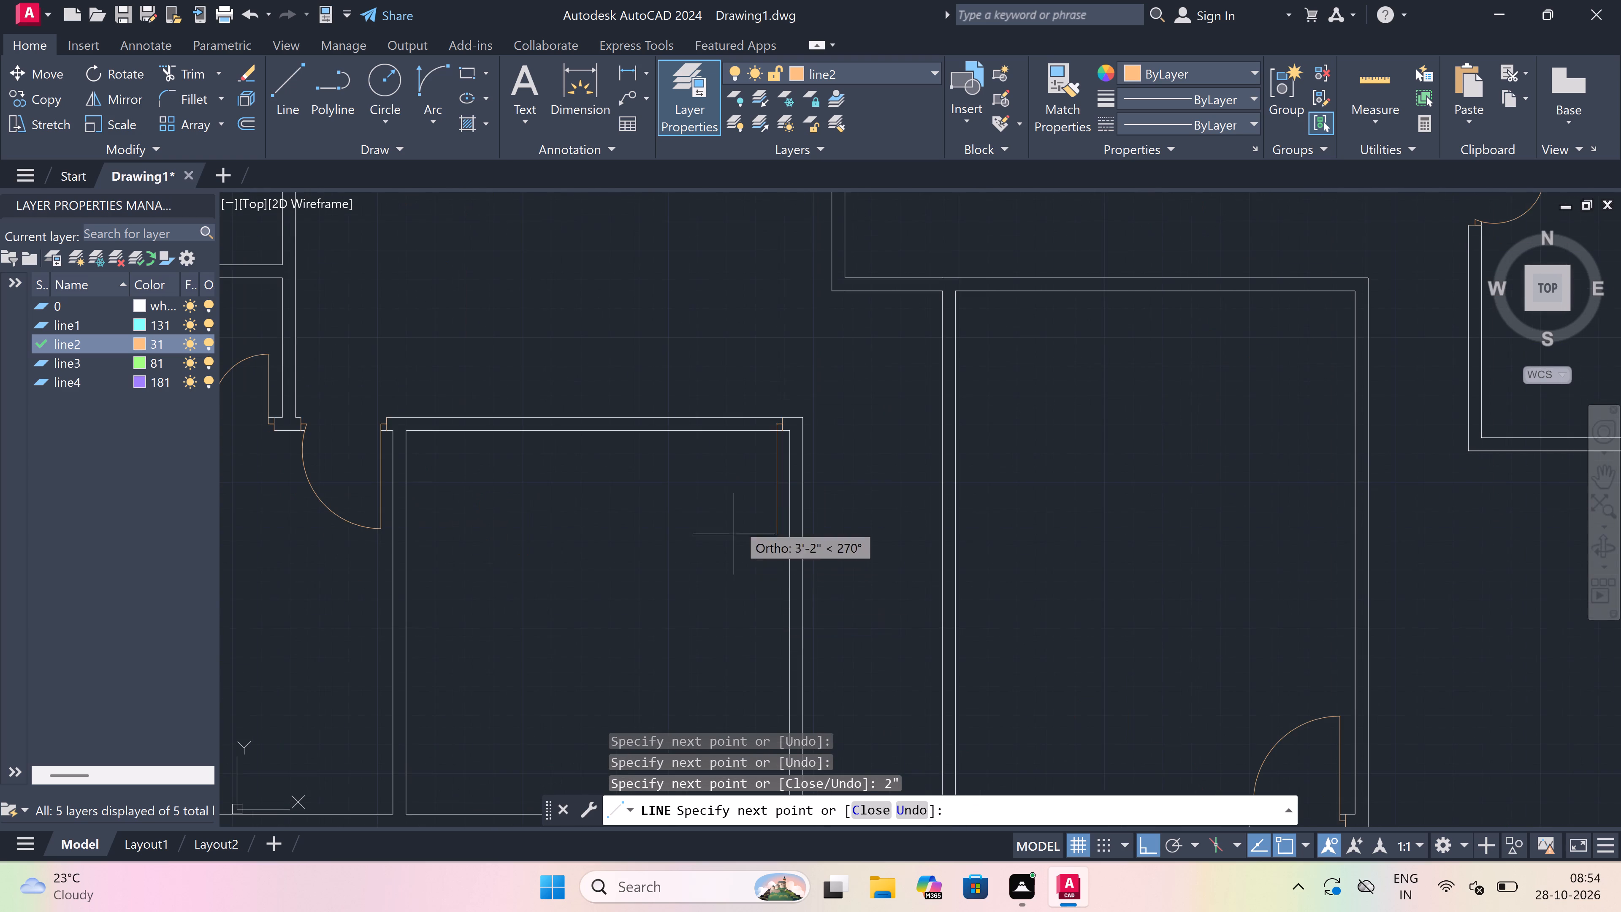
pyautogui.scroll(3, 762, 456)
pyautogui.write("3'")
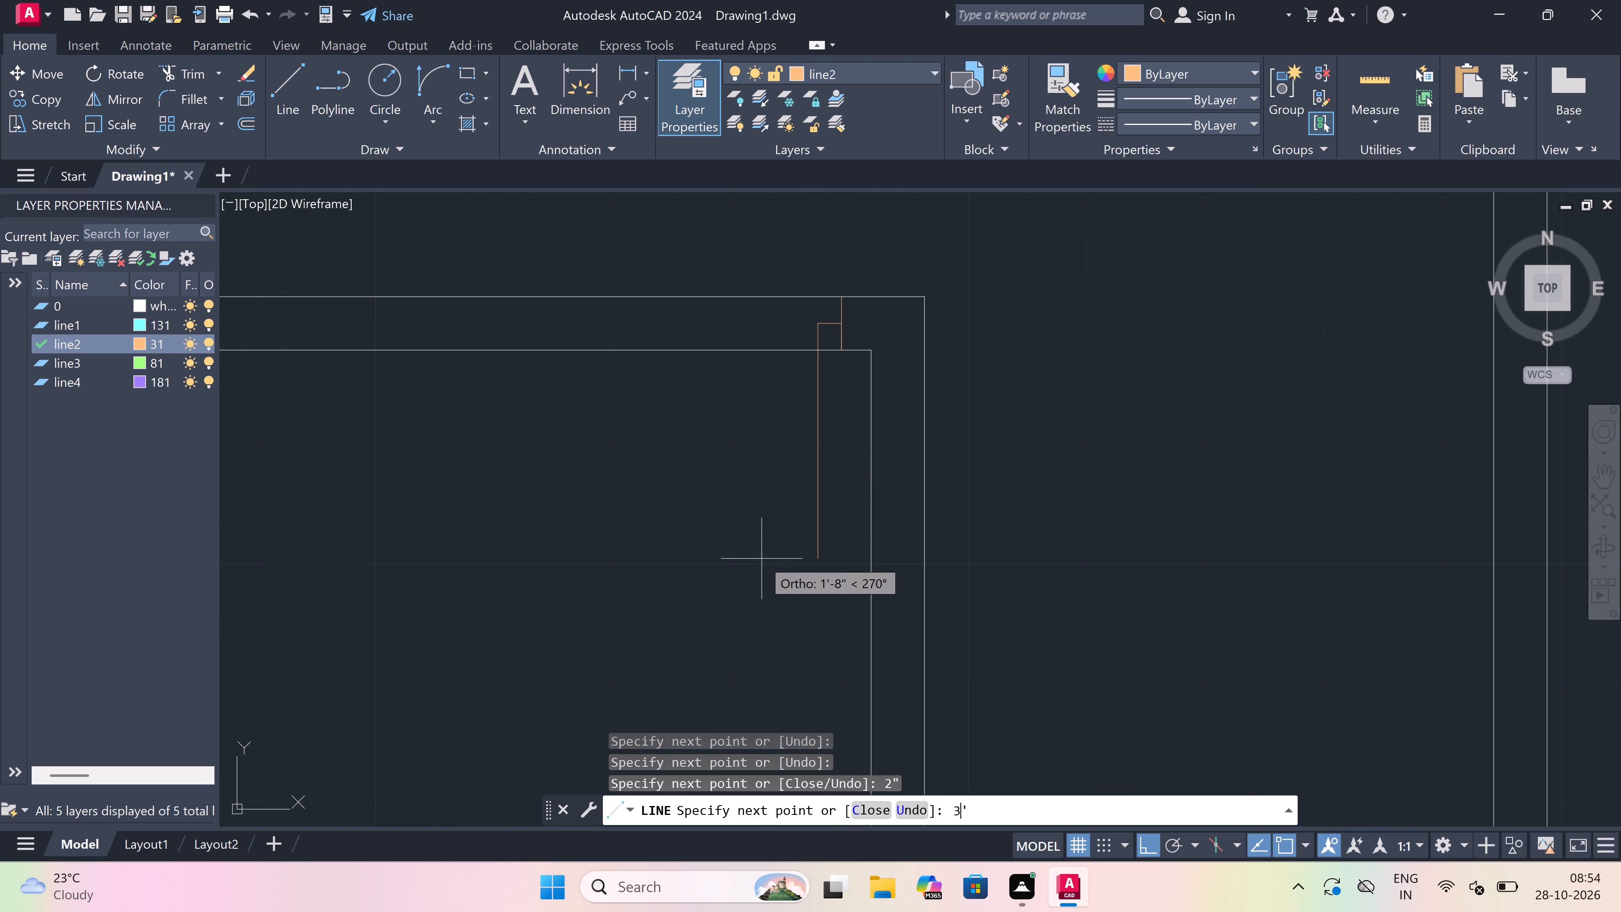
pyautogui.press('space')
pyautogui.press('Escape')
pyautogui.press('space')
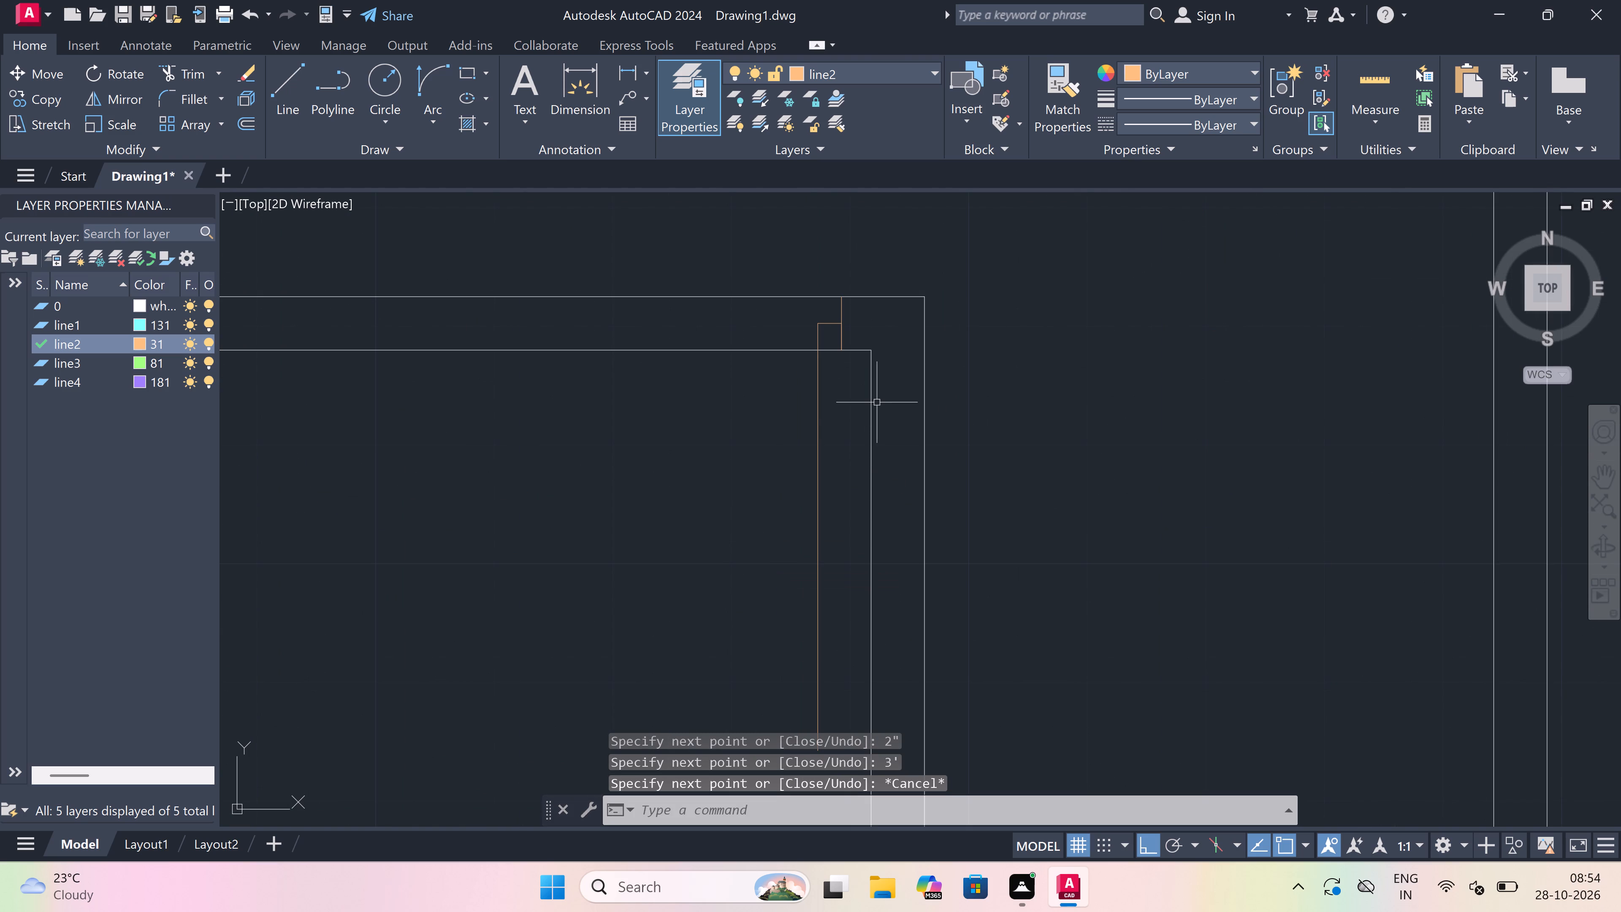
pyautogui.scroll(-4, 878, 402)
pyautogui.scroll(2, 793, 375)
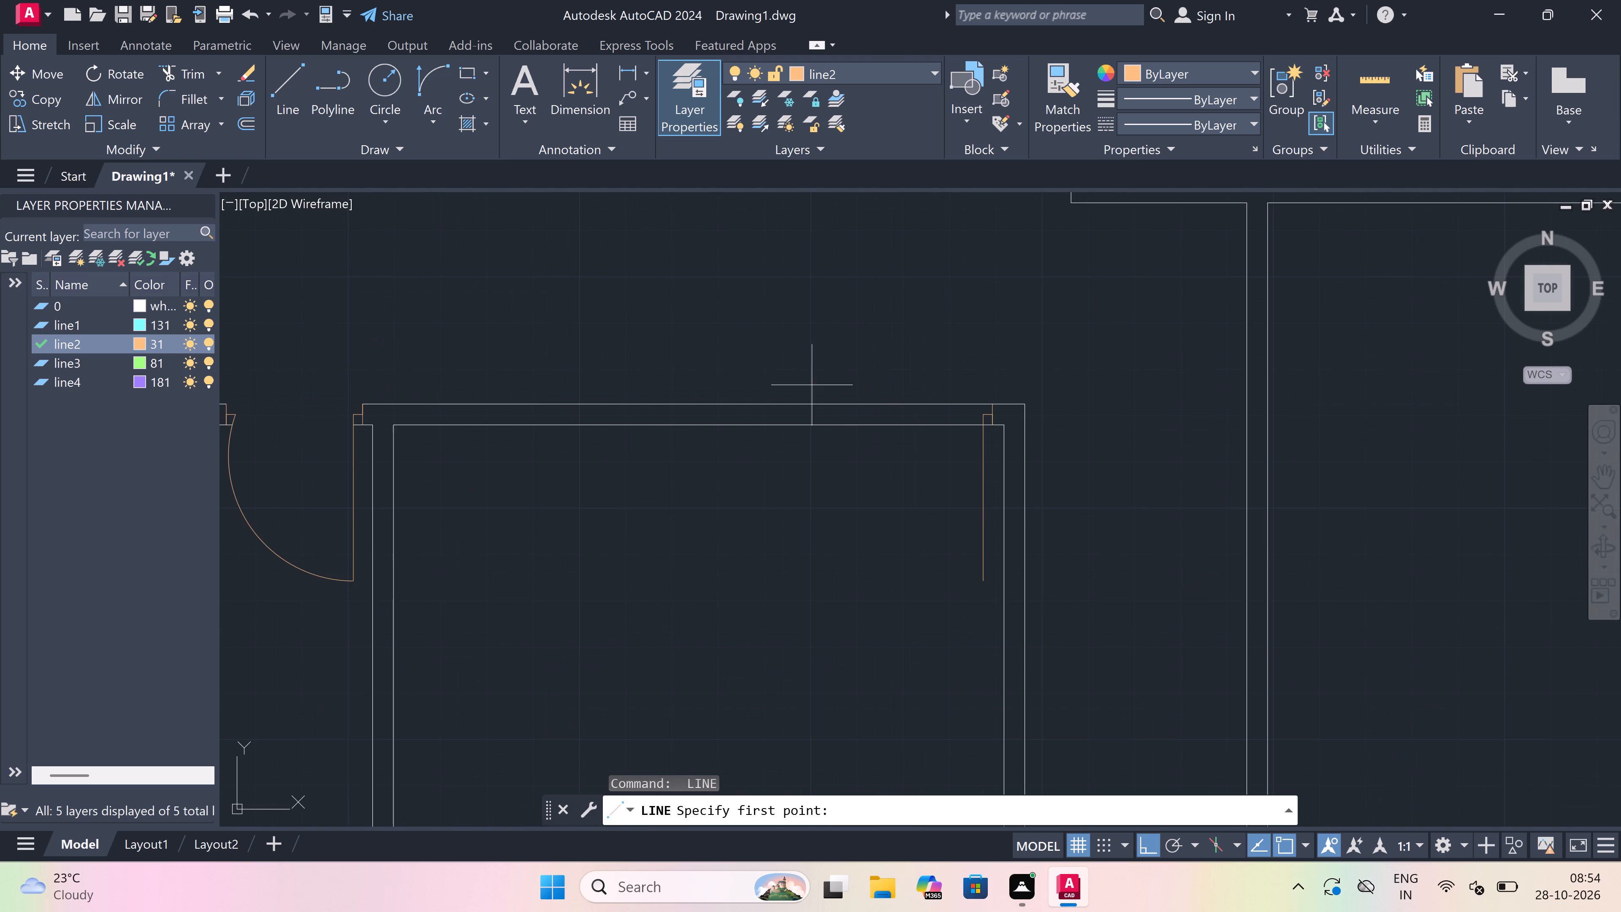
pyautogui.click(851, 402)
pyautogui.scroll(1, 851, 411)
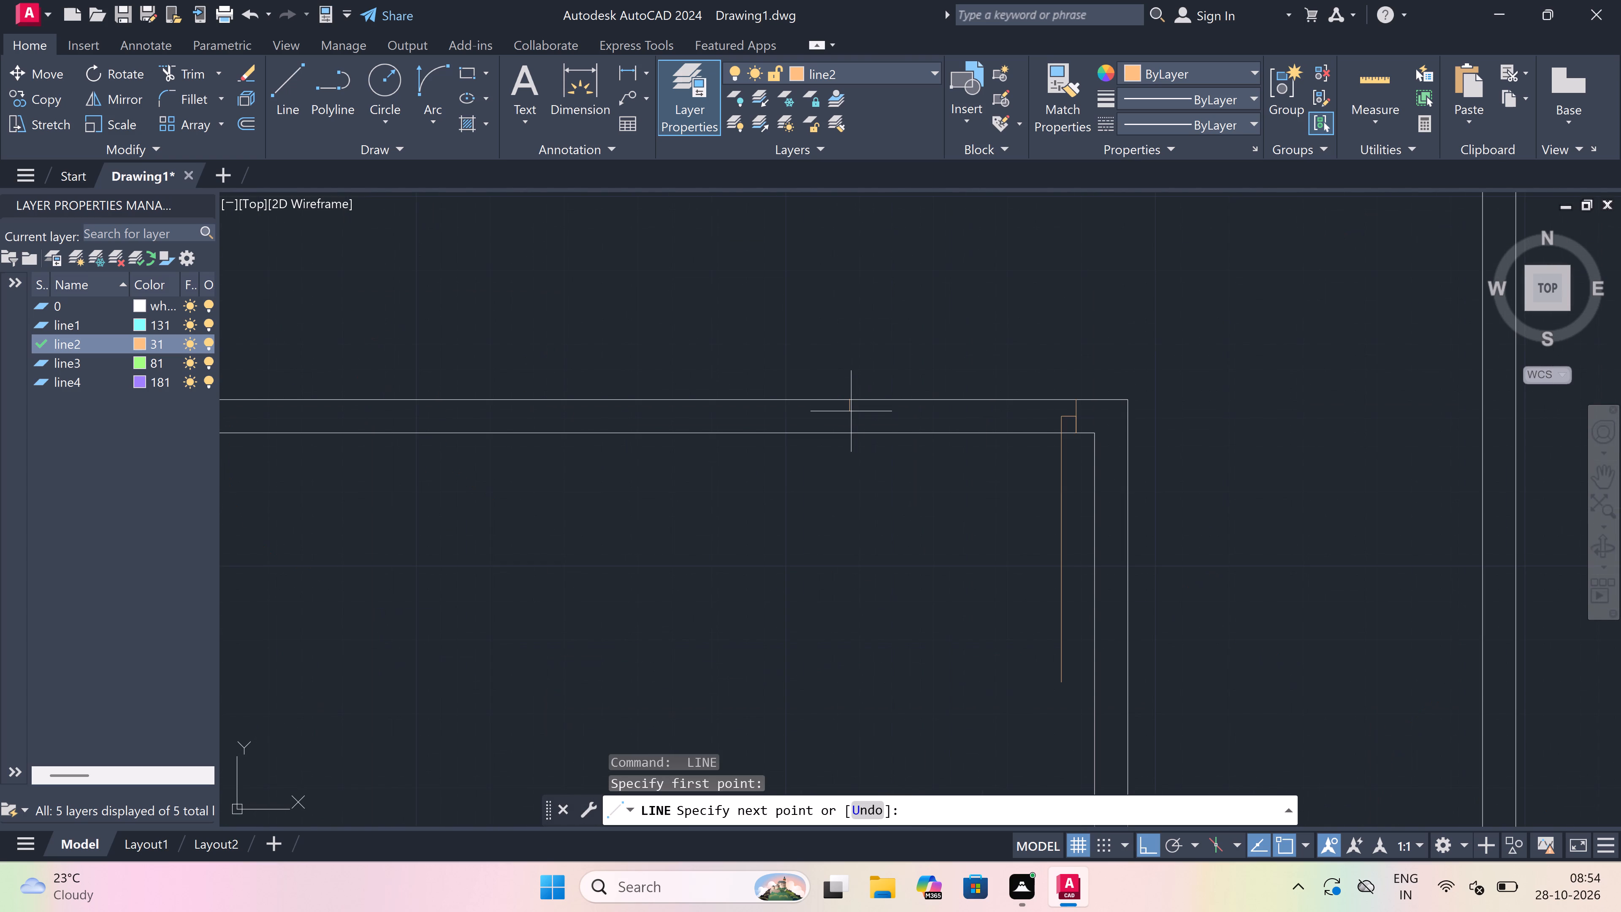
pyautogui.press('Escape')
# Draw this doorway's west jamb line across the north wall, with a 2" stub east from its midpoint.
pyautogui.press('space')
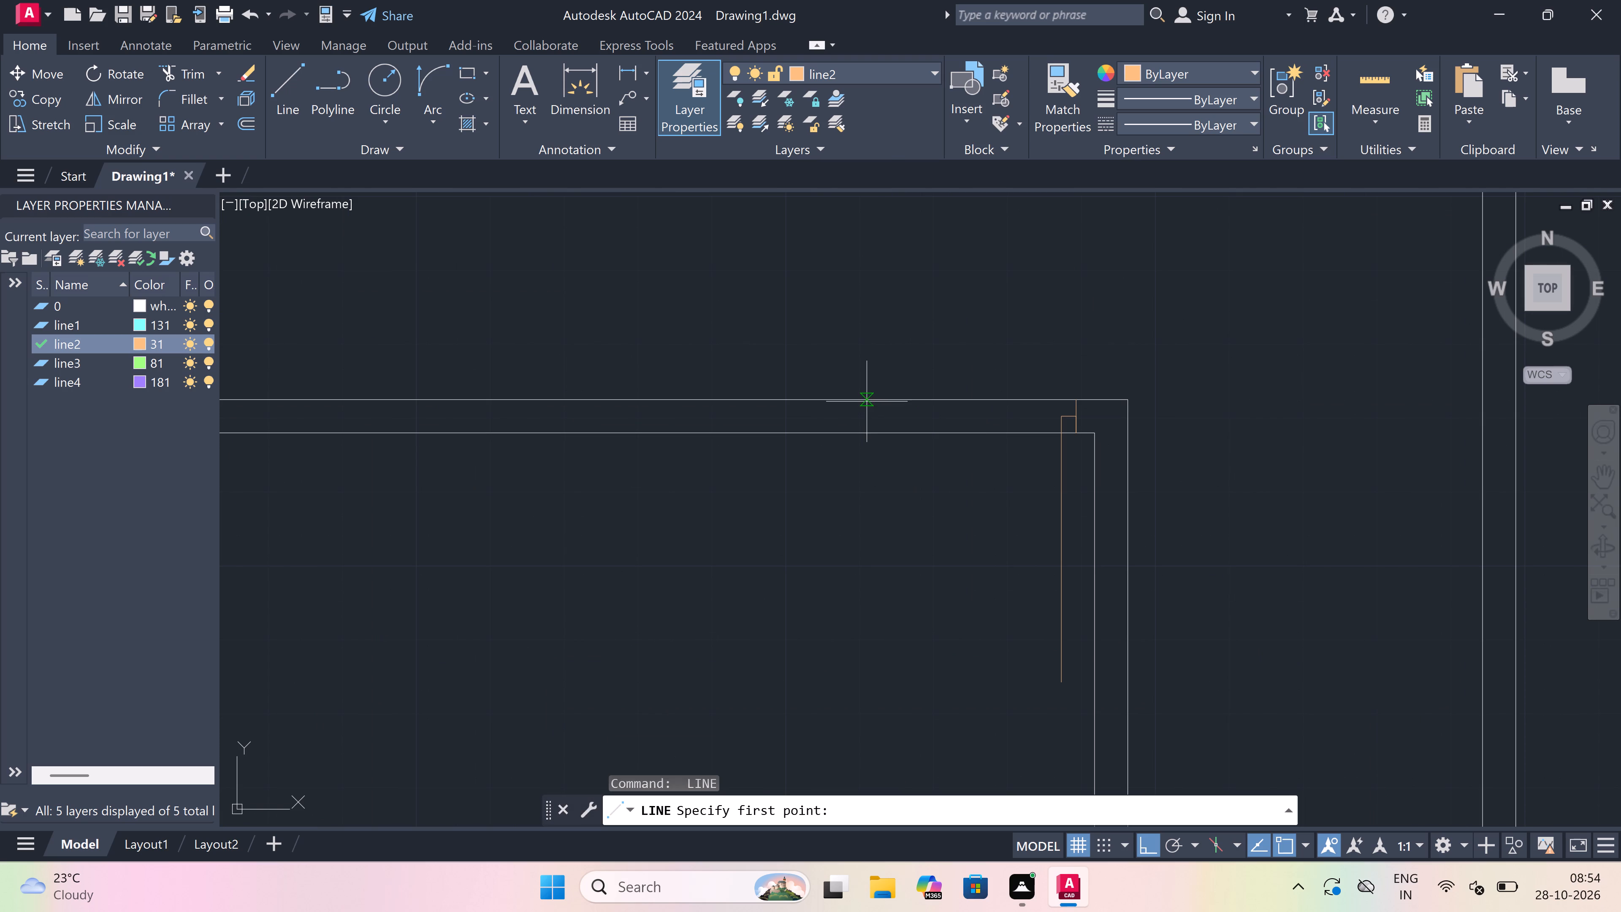
pyautogui.click(867, 402)
pyautogui.click(860, 433)
pyautogui.click(865, 409)
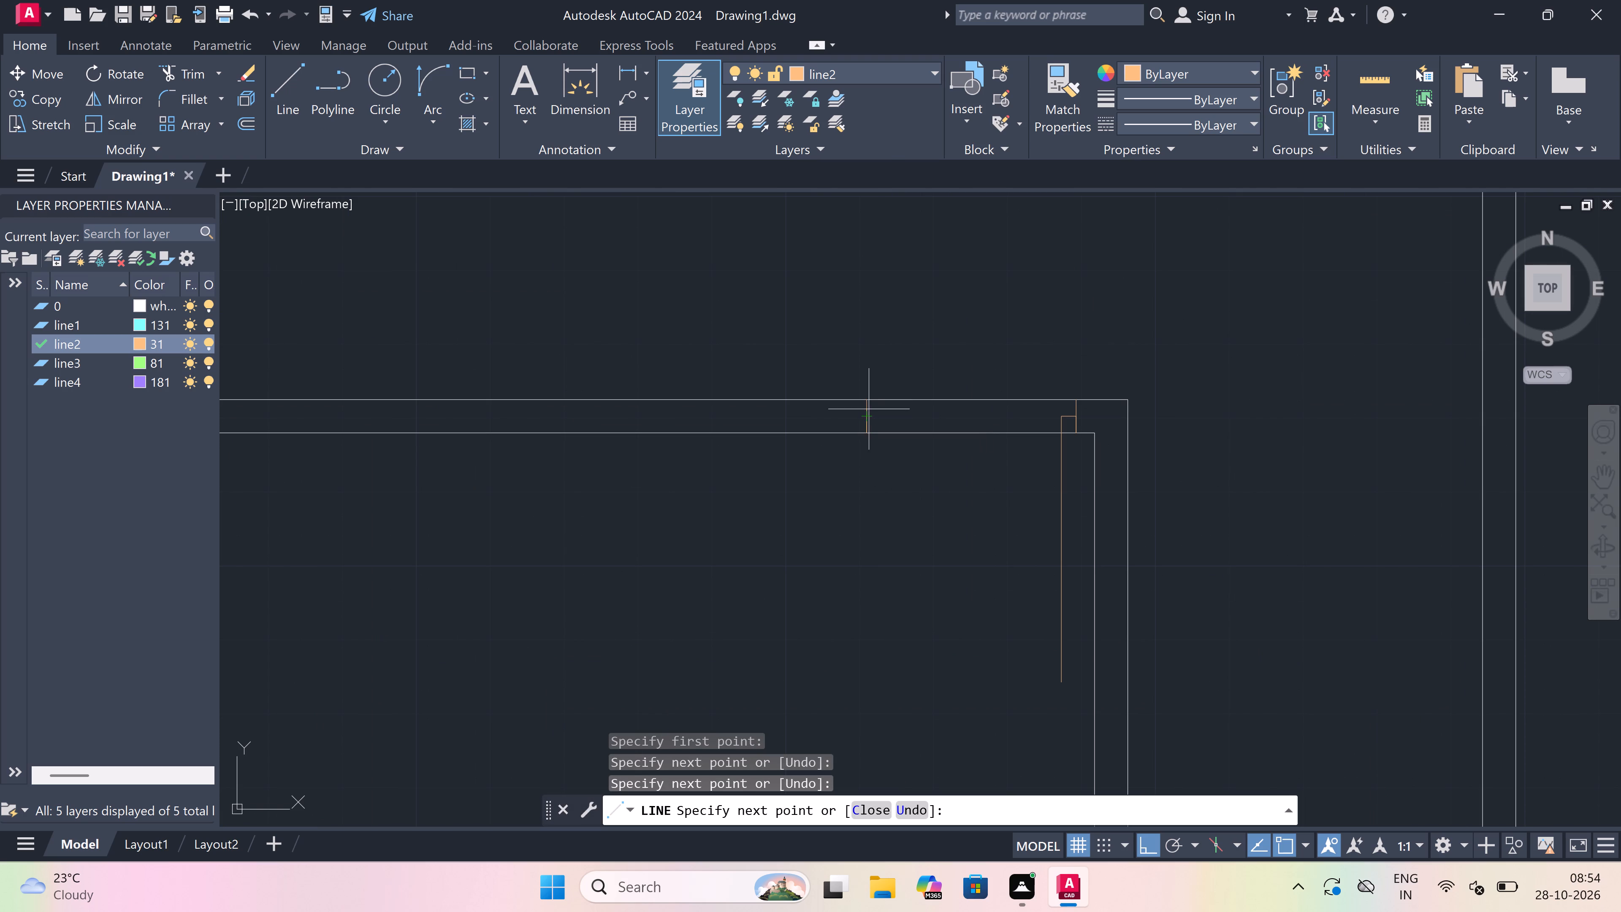
pyautogui.write('2"')
pyautogui.press('space')
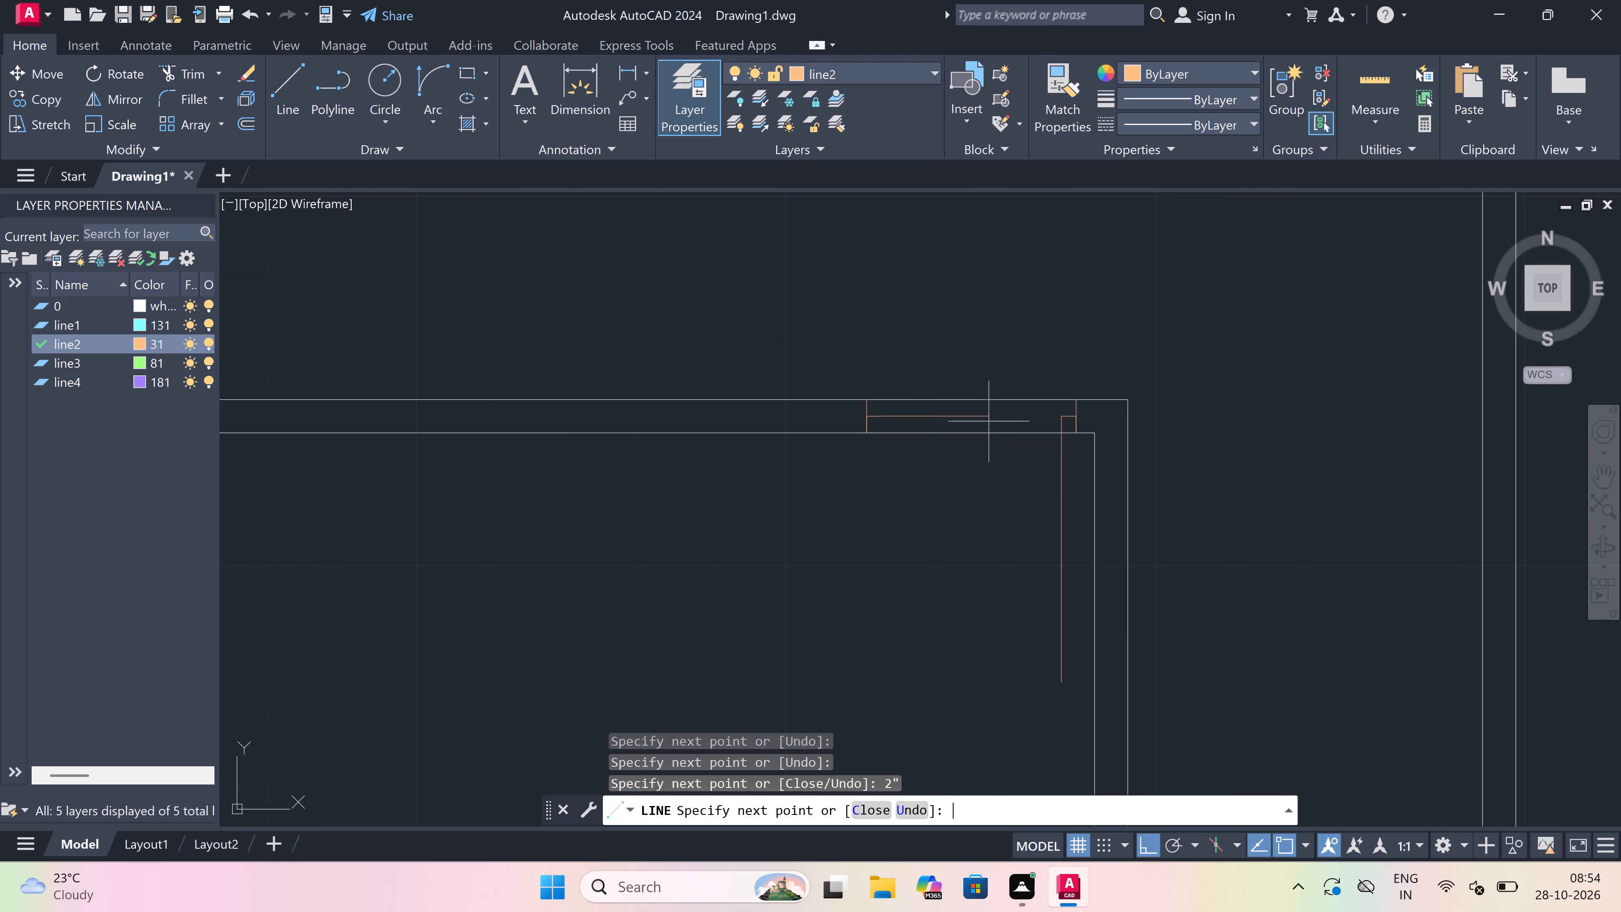
pyautogui.press('Escape')
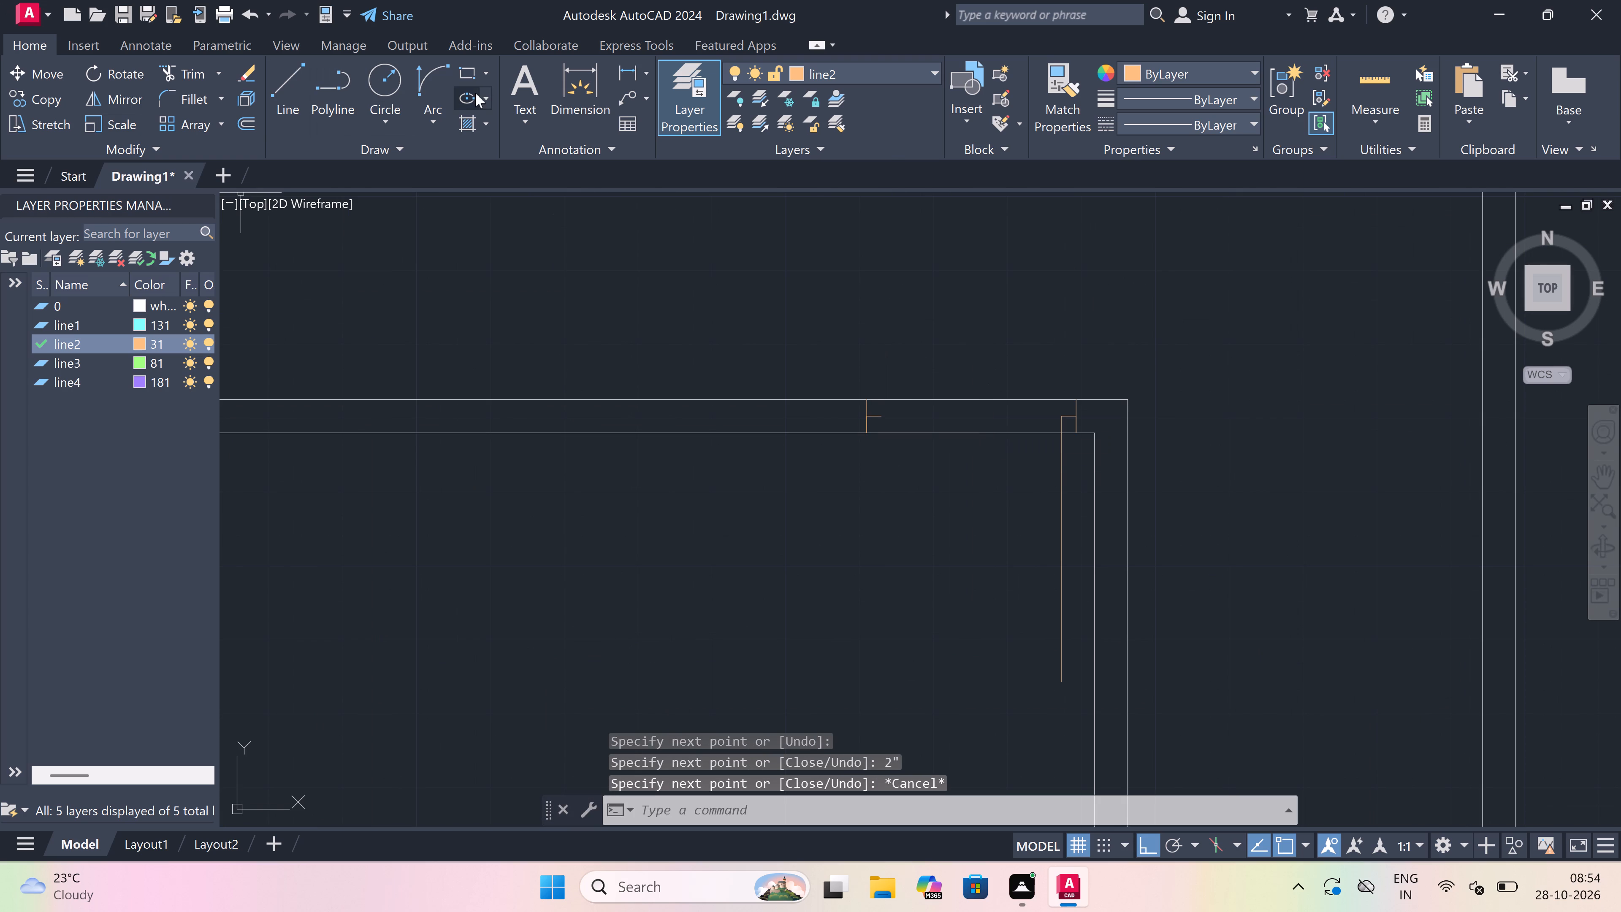
# Draw the door's swing arc from the south end of the 3' leaf to the end of the west jamb's stub.
pyautogui.moveTo(425, 69); pyautogui.dragTo(439, 78)
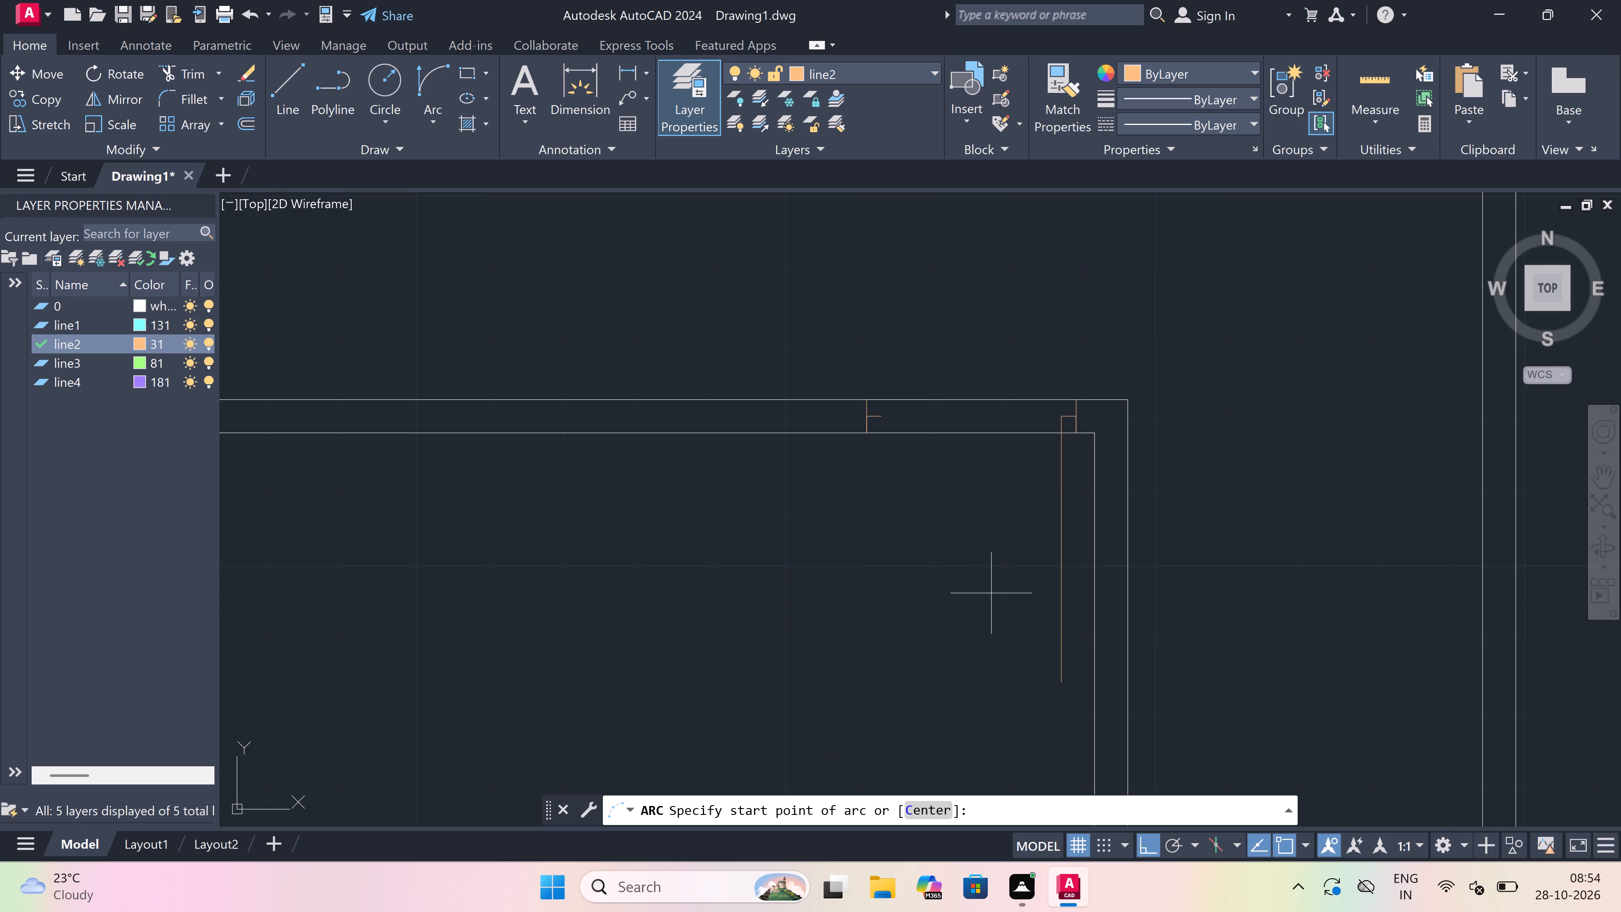
pyautogui.moveTo(1068, 681); pyautogui.dragTo(1046, 655)
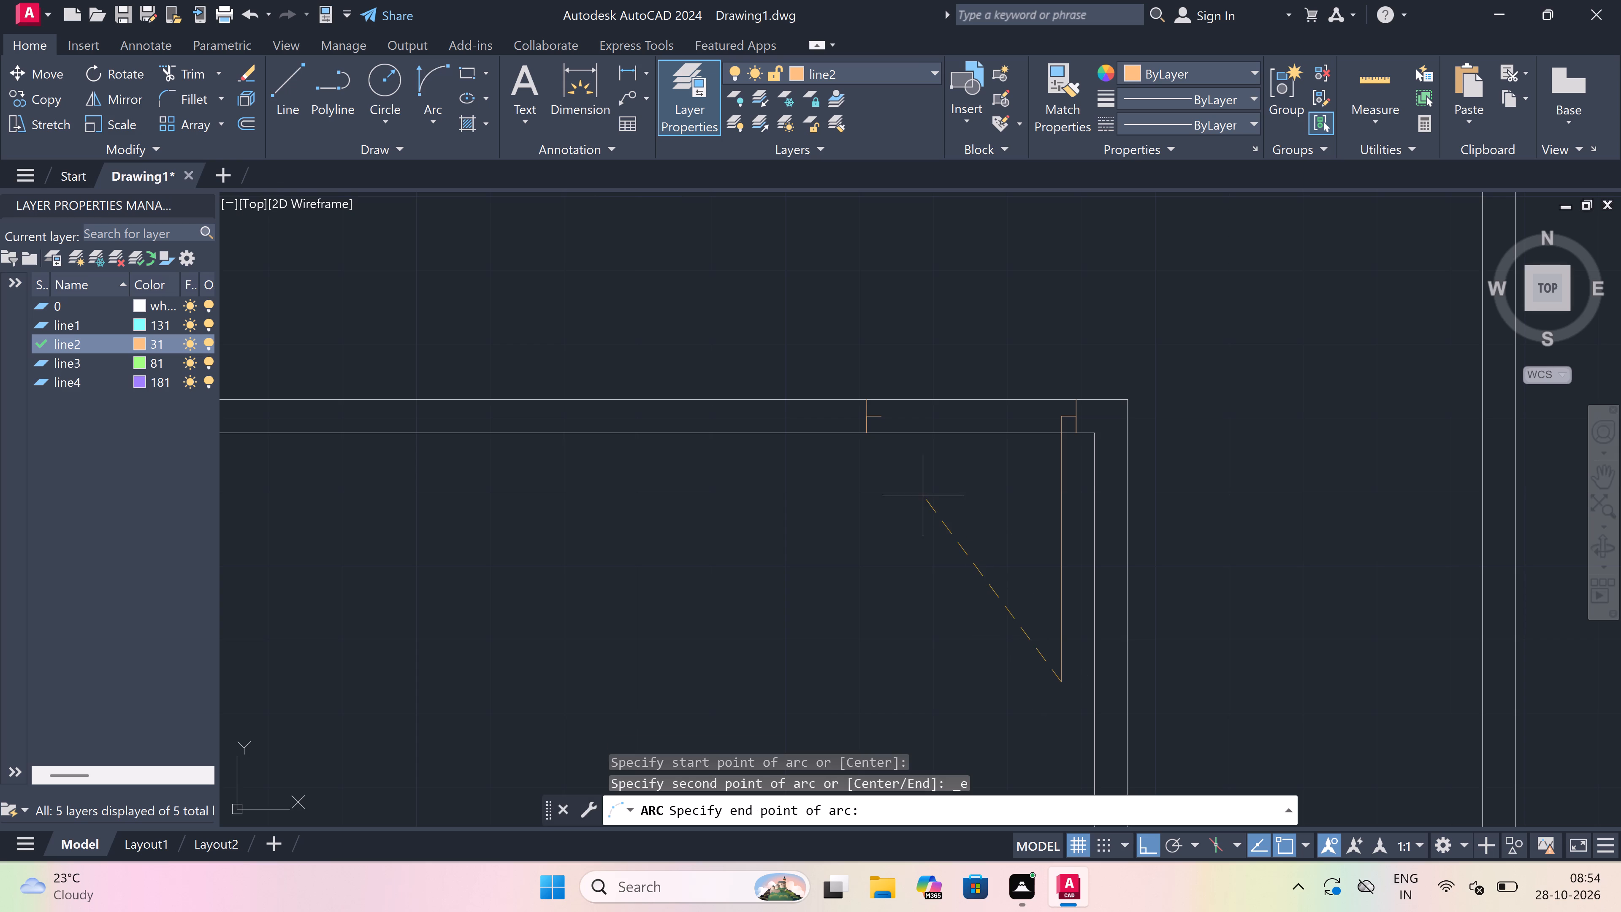
pyautogui.click(885, 412)
pyautogui.click(798, 547)
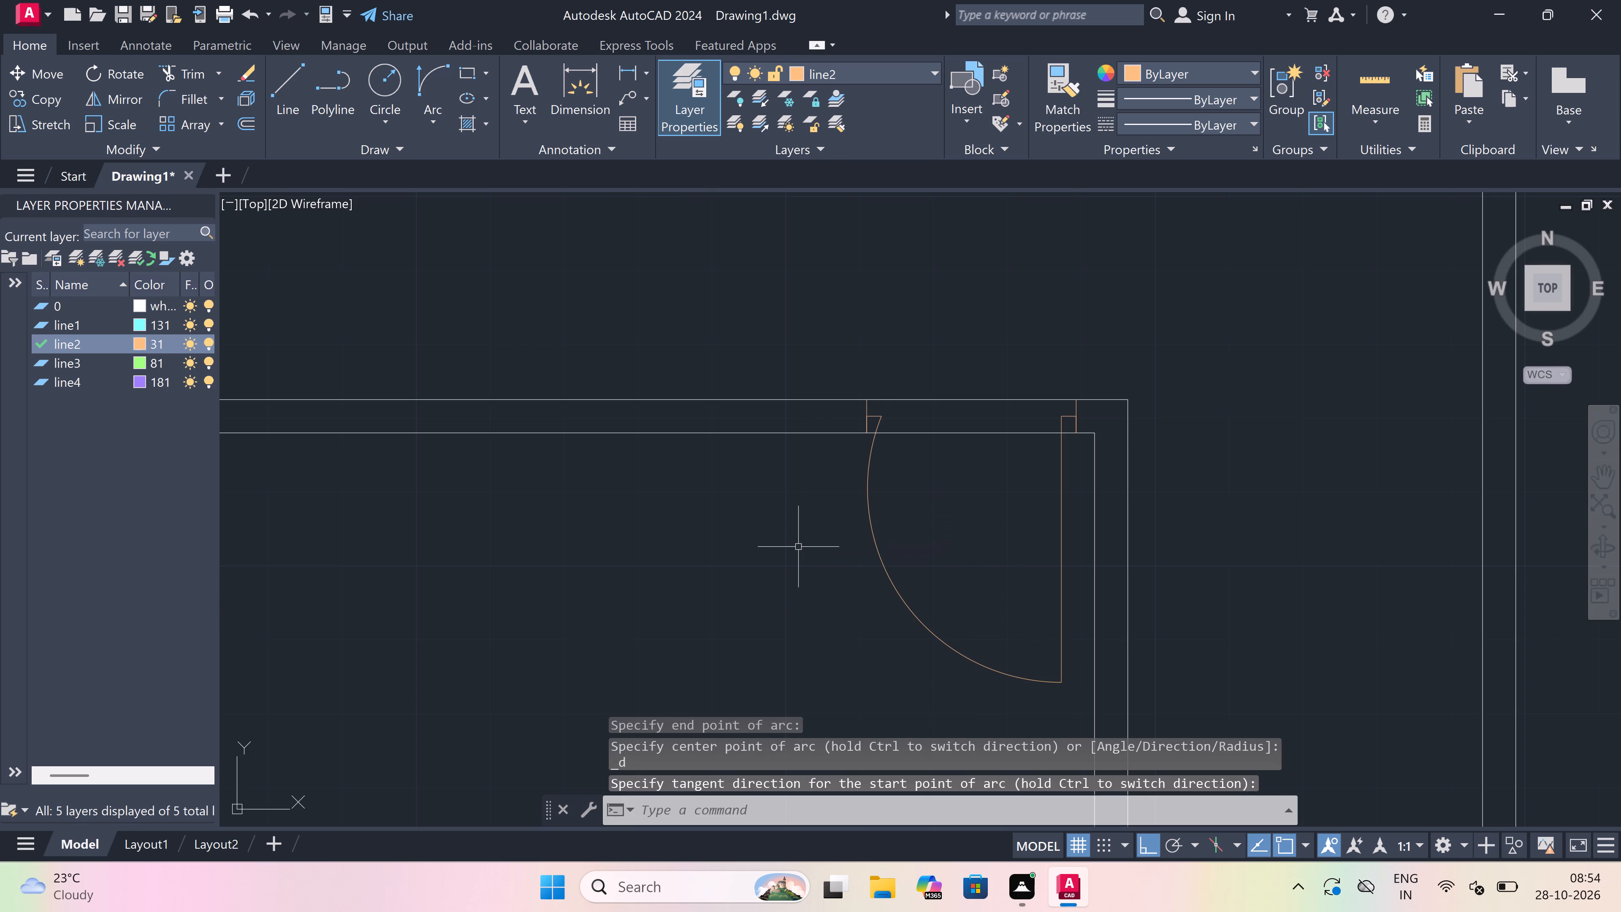
# Trim both lines of this room's north wall between the two jambs to open the doorway.
pyautogui.press('t')
pyautogui.press('r')
pyautogui.press('space')
pyautogui.click(963, 352)
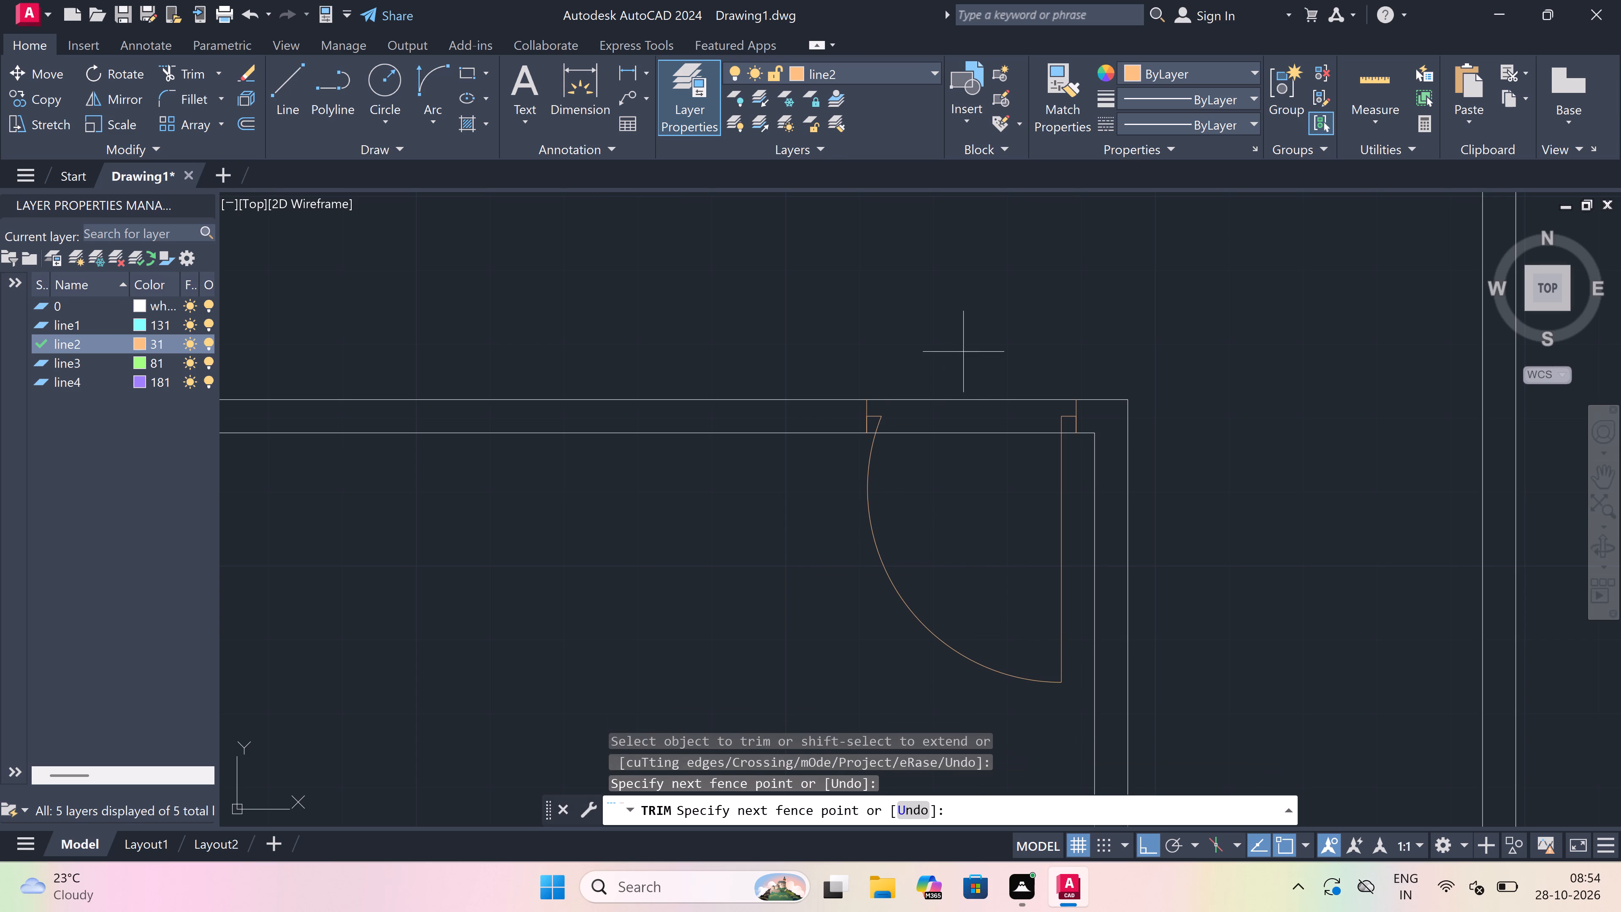
pyautogui.click(1015, 542)
pyautogui.press('Escape')
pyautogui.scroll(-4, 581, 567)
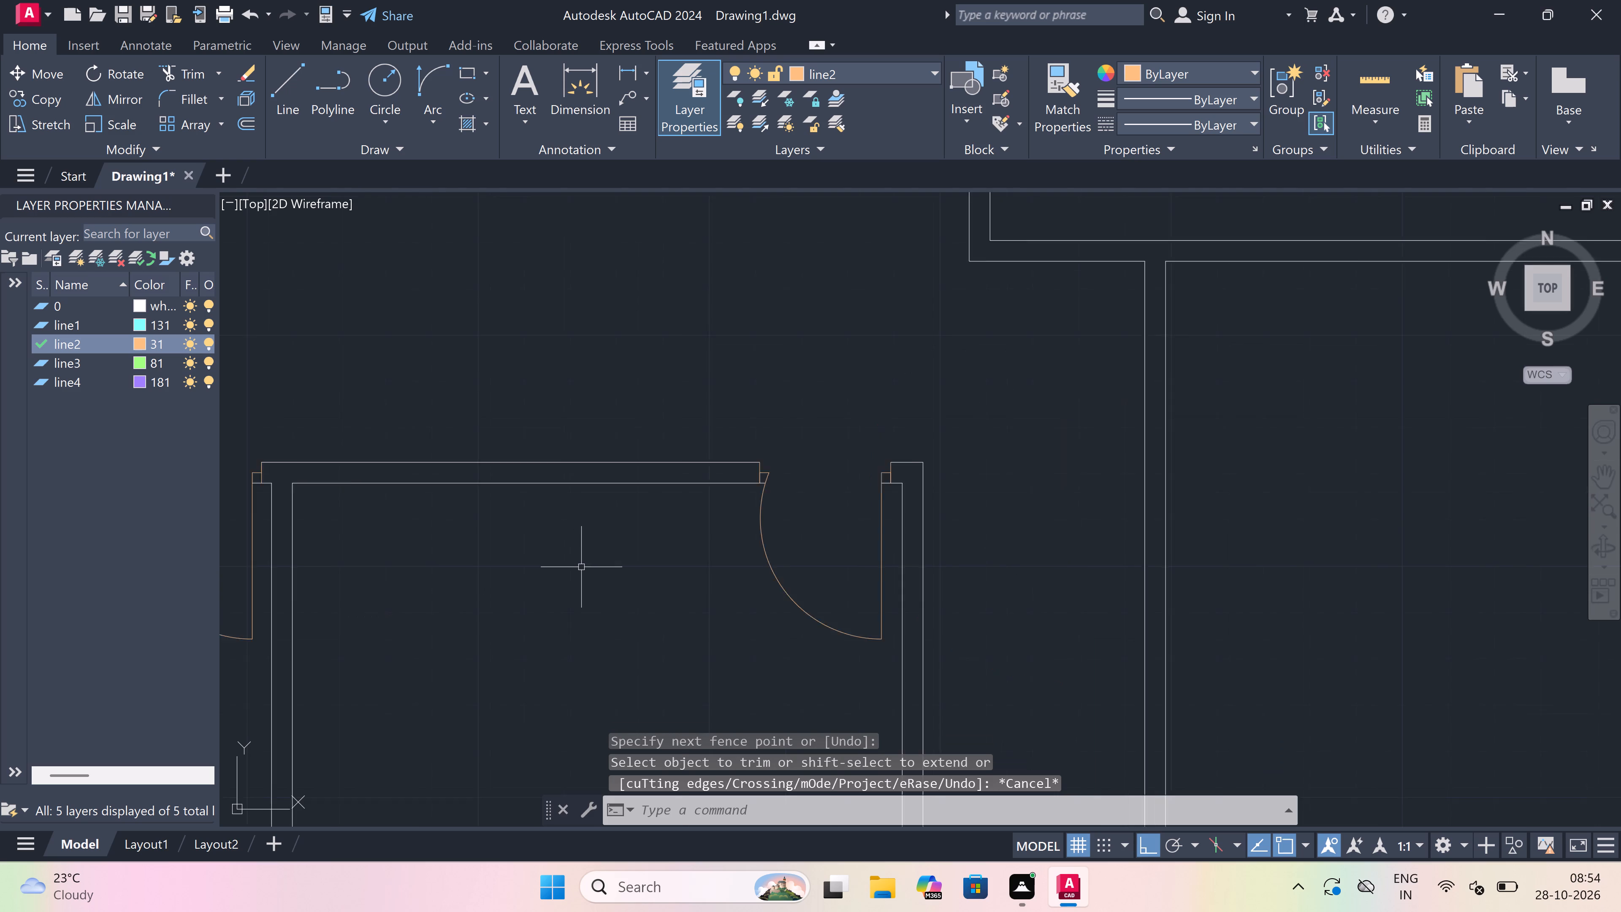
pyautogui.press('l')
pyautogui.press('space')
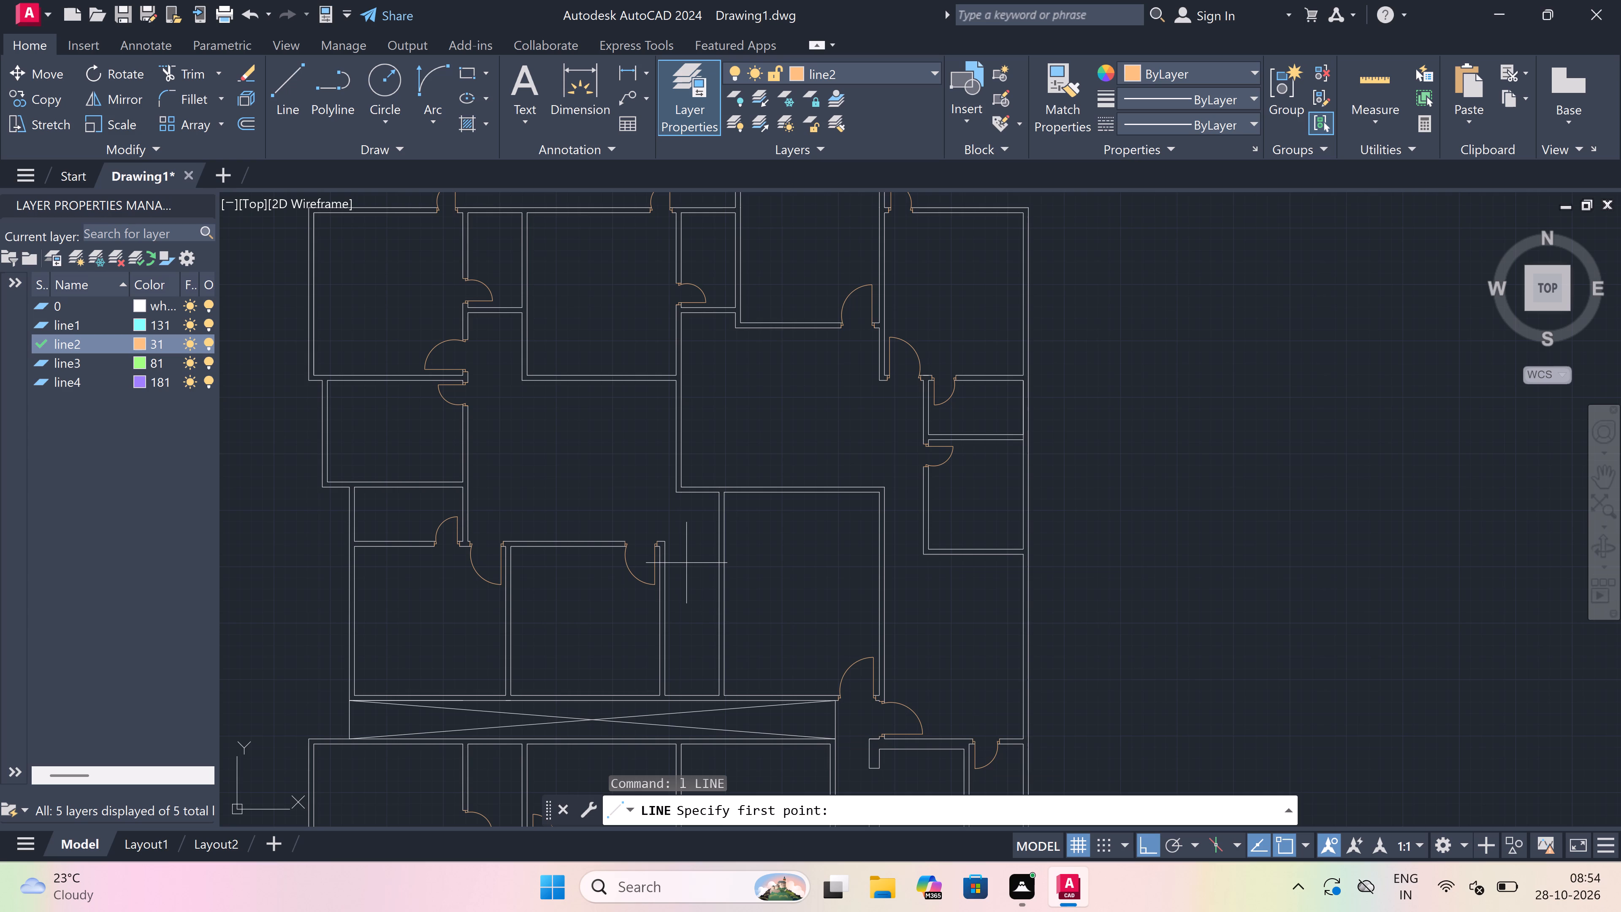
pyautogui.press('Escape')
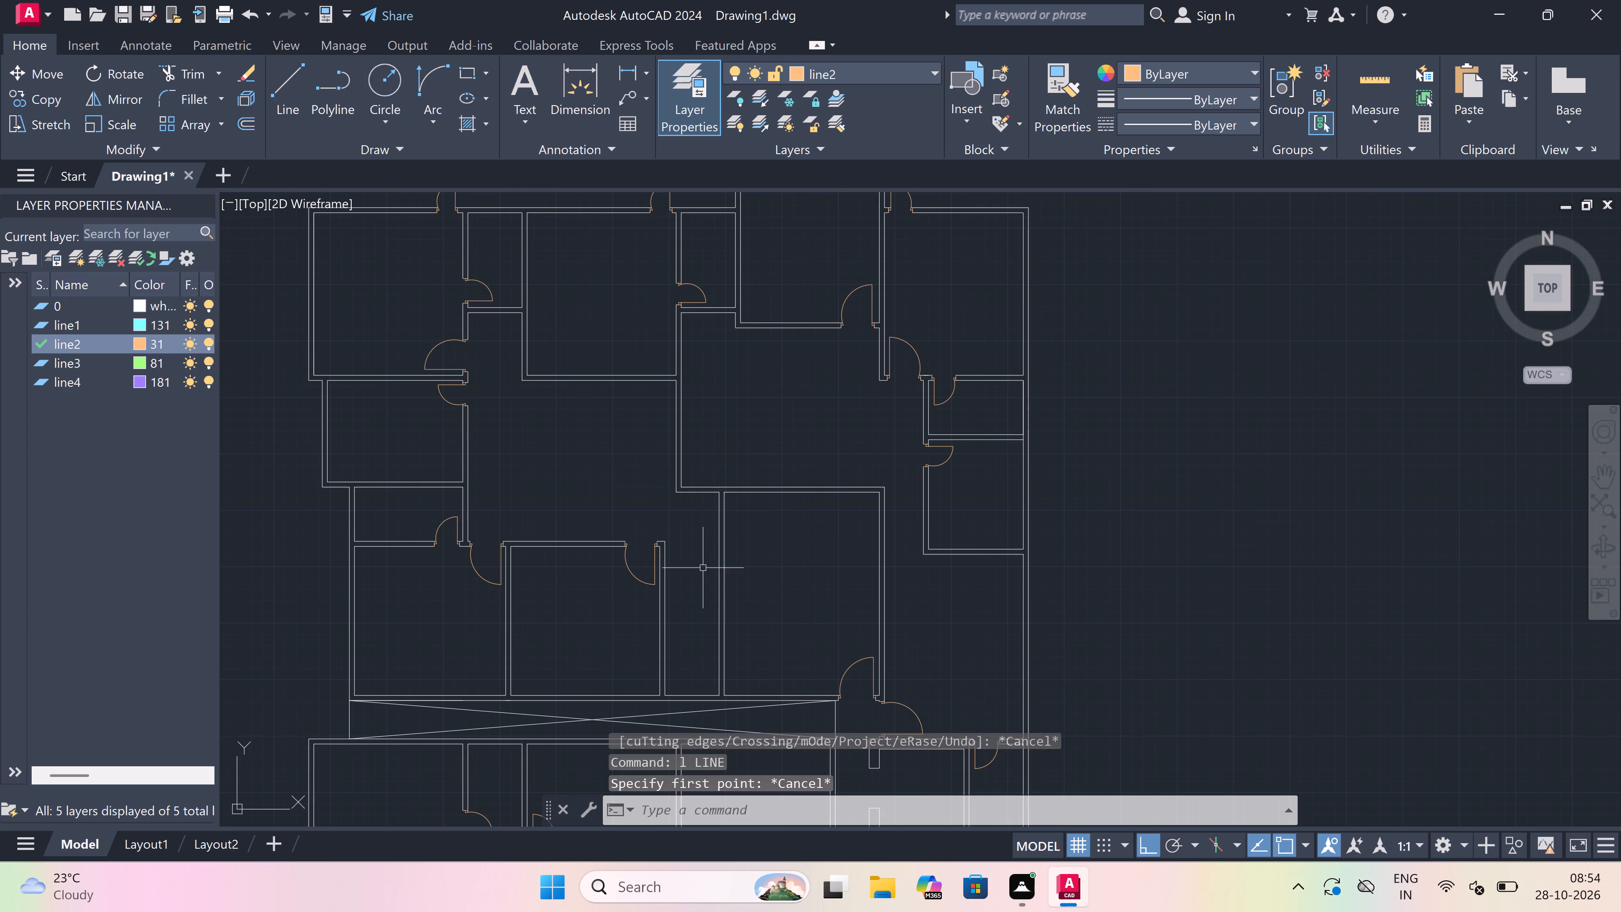
# On layer 0, draw a line 8' north from the narrow room's southwest inner corner, then east across to its east wall.
pyautogui.press('l')
pyautogui.press('space')
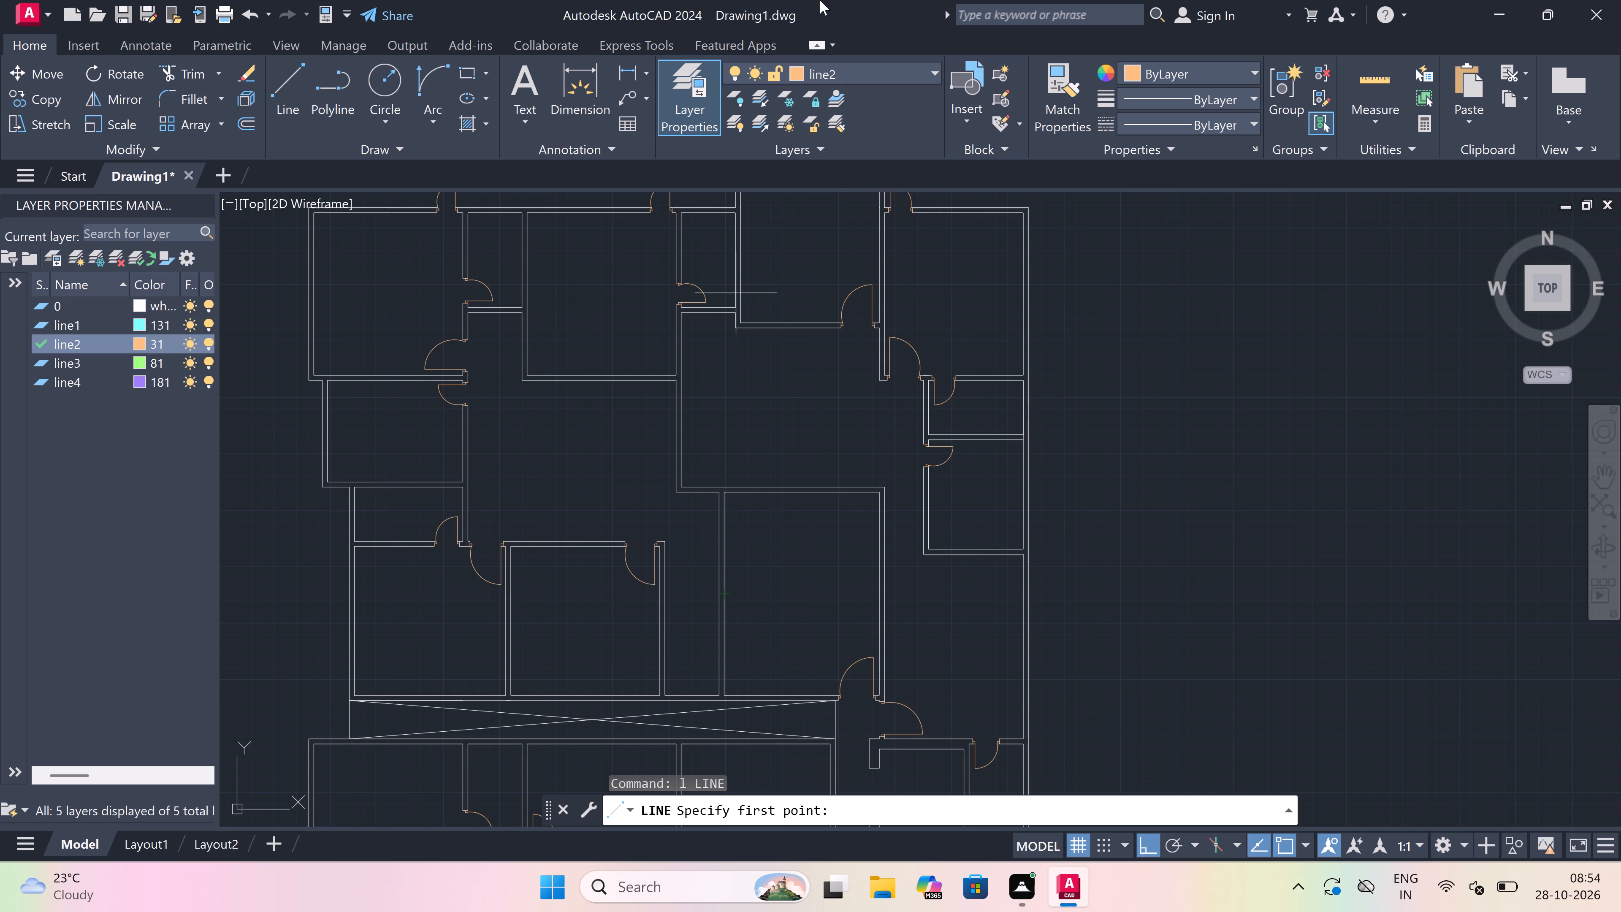
pyautogui.click(870, 73)
pyautogui.click(871, 89)
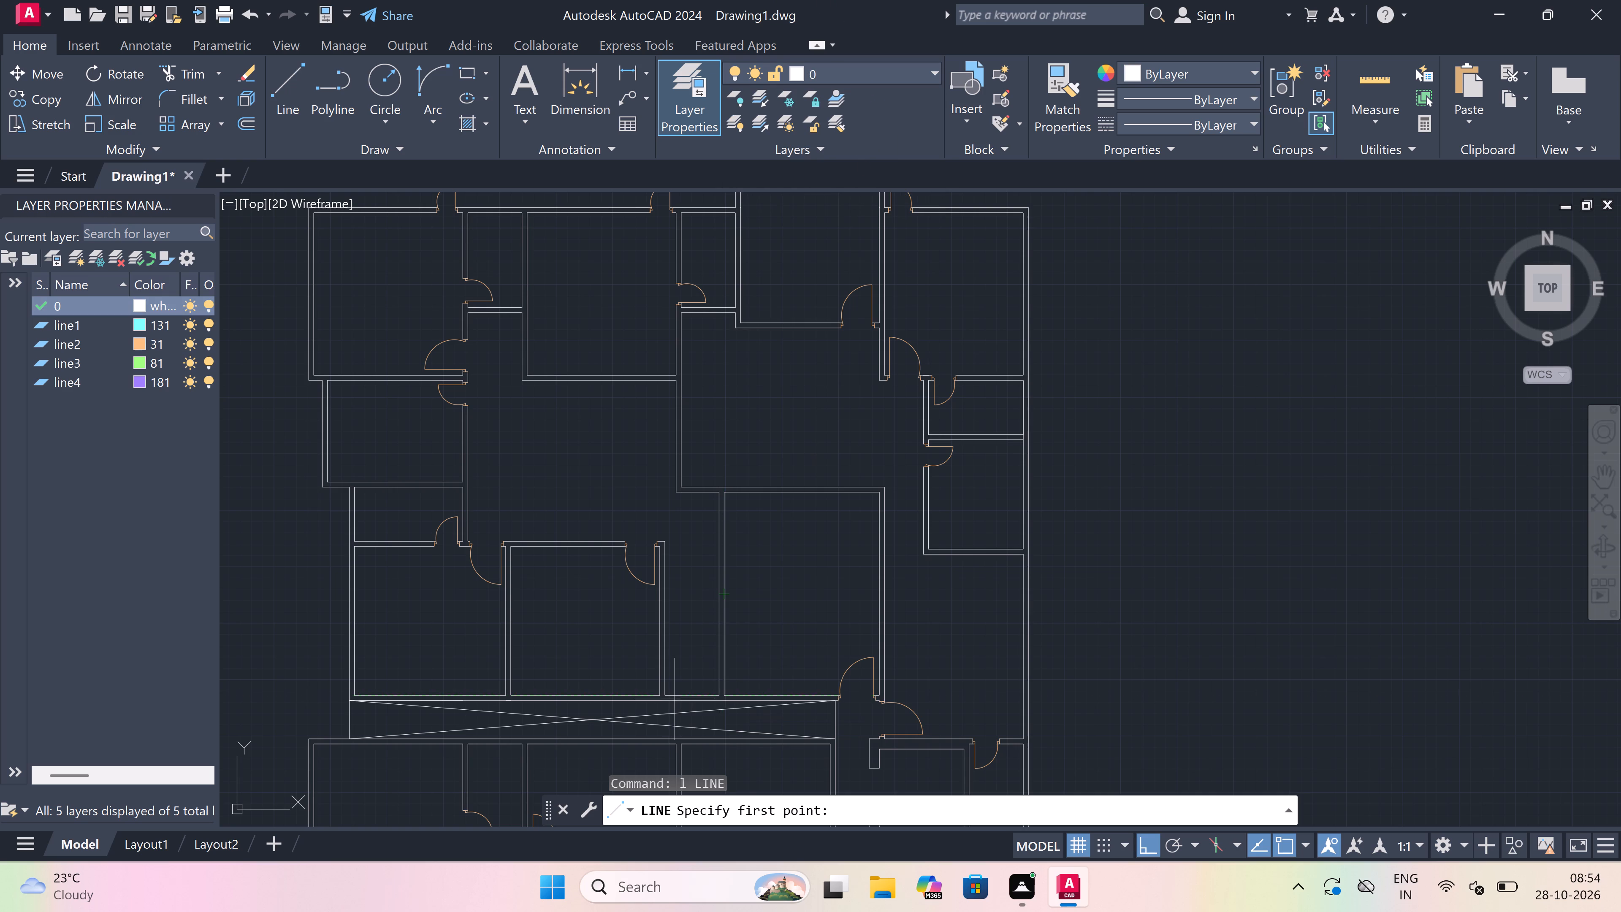
pyautogui.scroll(3, 666, 687)
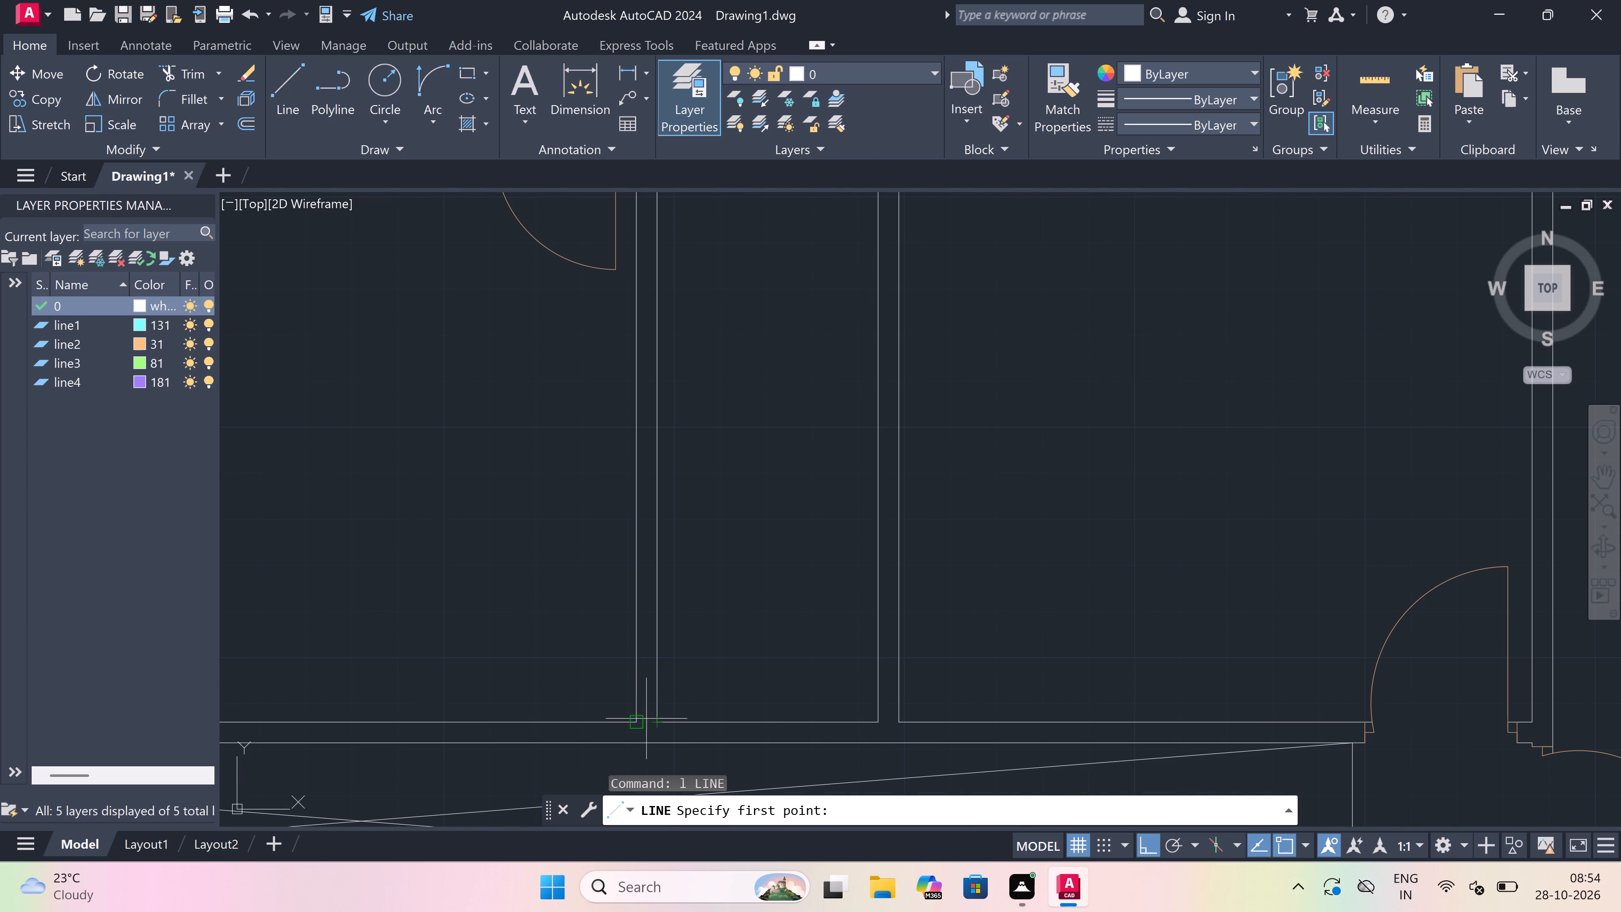
pyautogui.moveTo(656, 721); pyautogui.dragTo(656, 708)
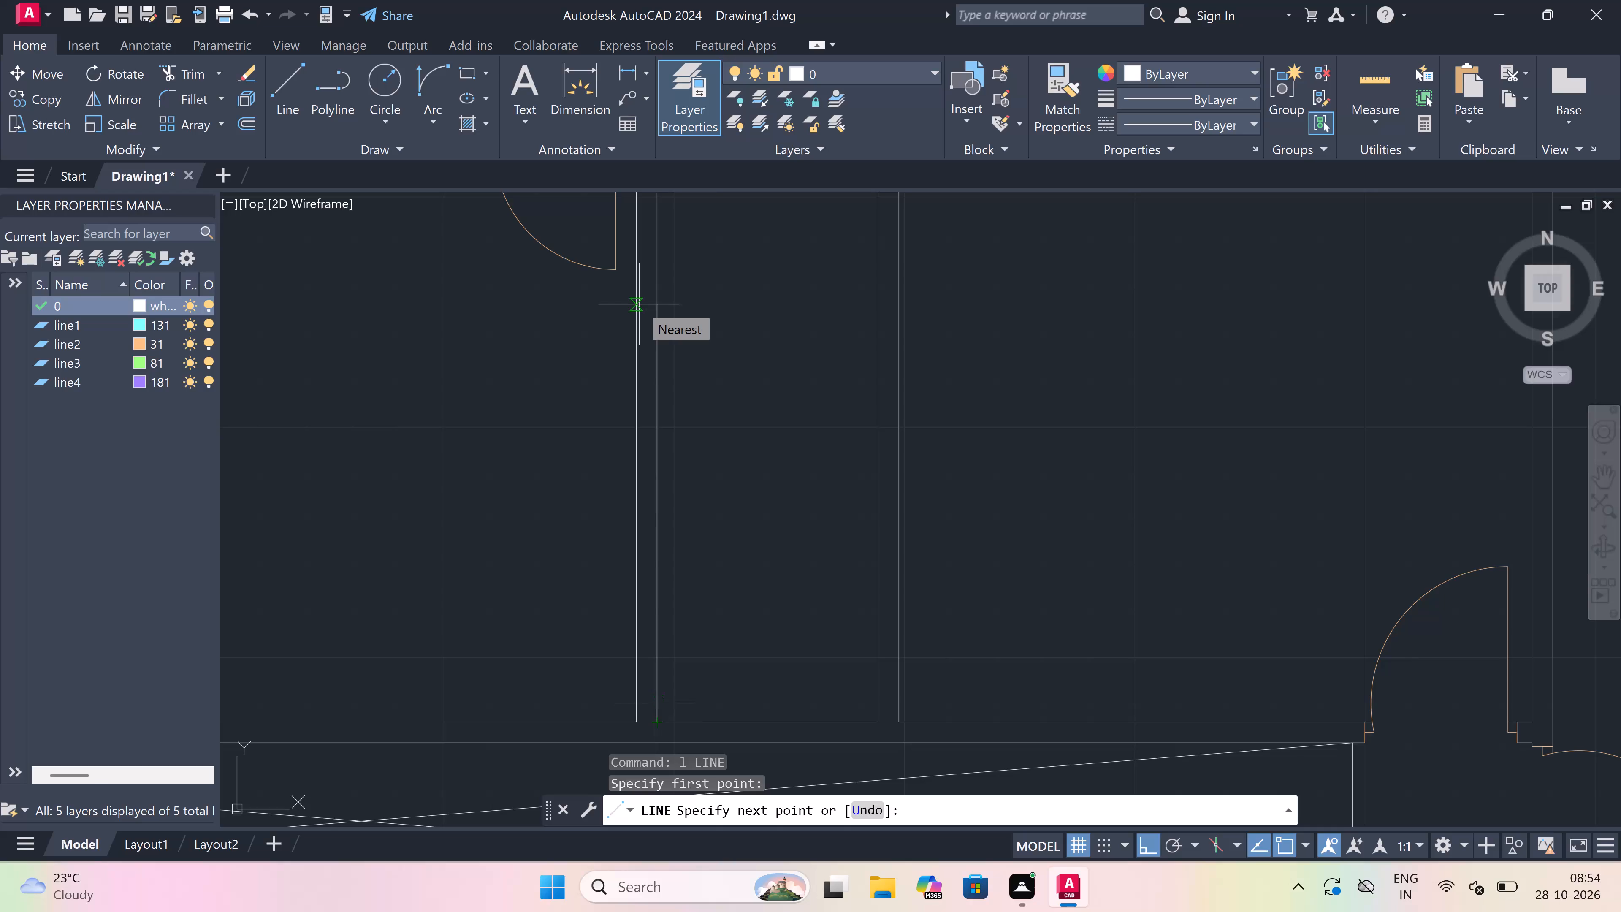
pyautogui.write("8'")
pyautogui.press('space')
pyautogui.scroll(-1, 639, 304)
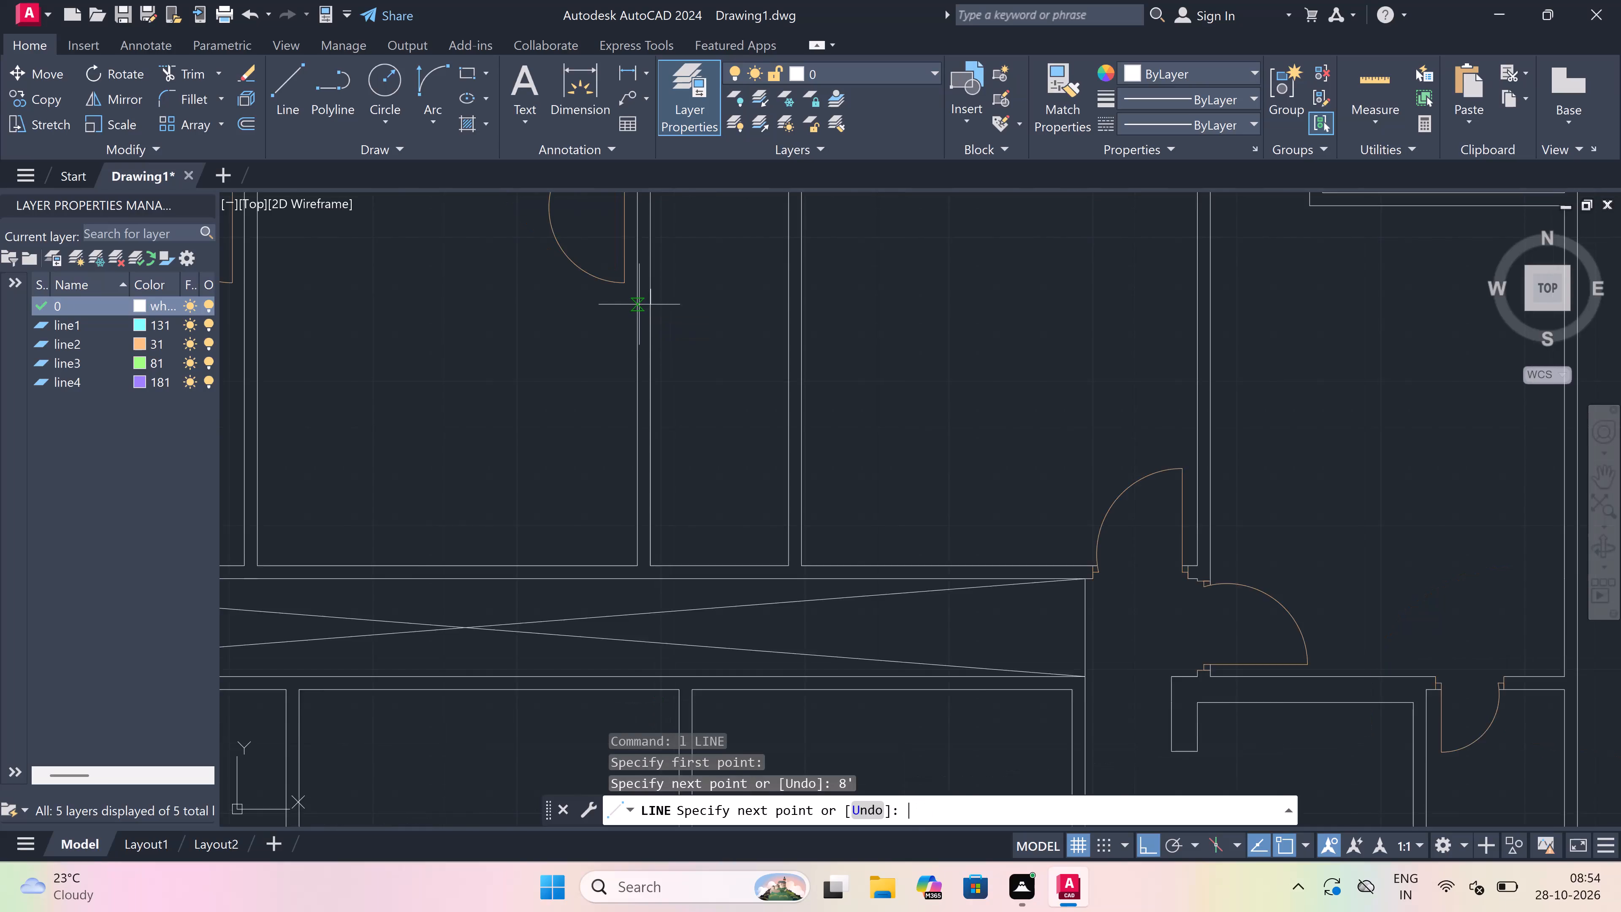
pyautogui.scroll(-1, 639, 304)
pyautogui.scroll(3, 662, 281)
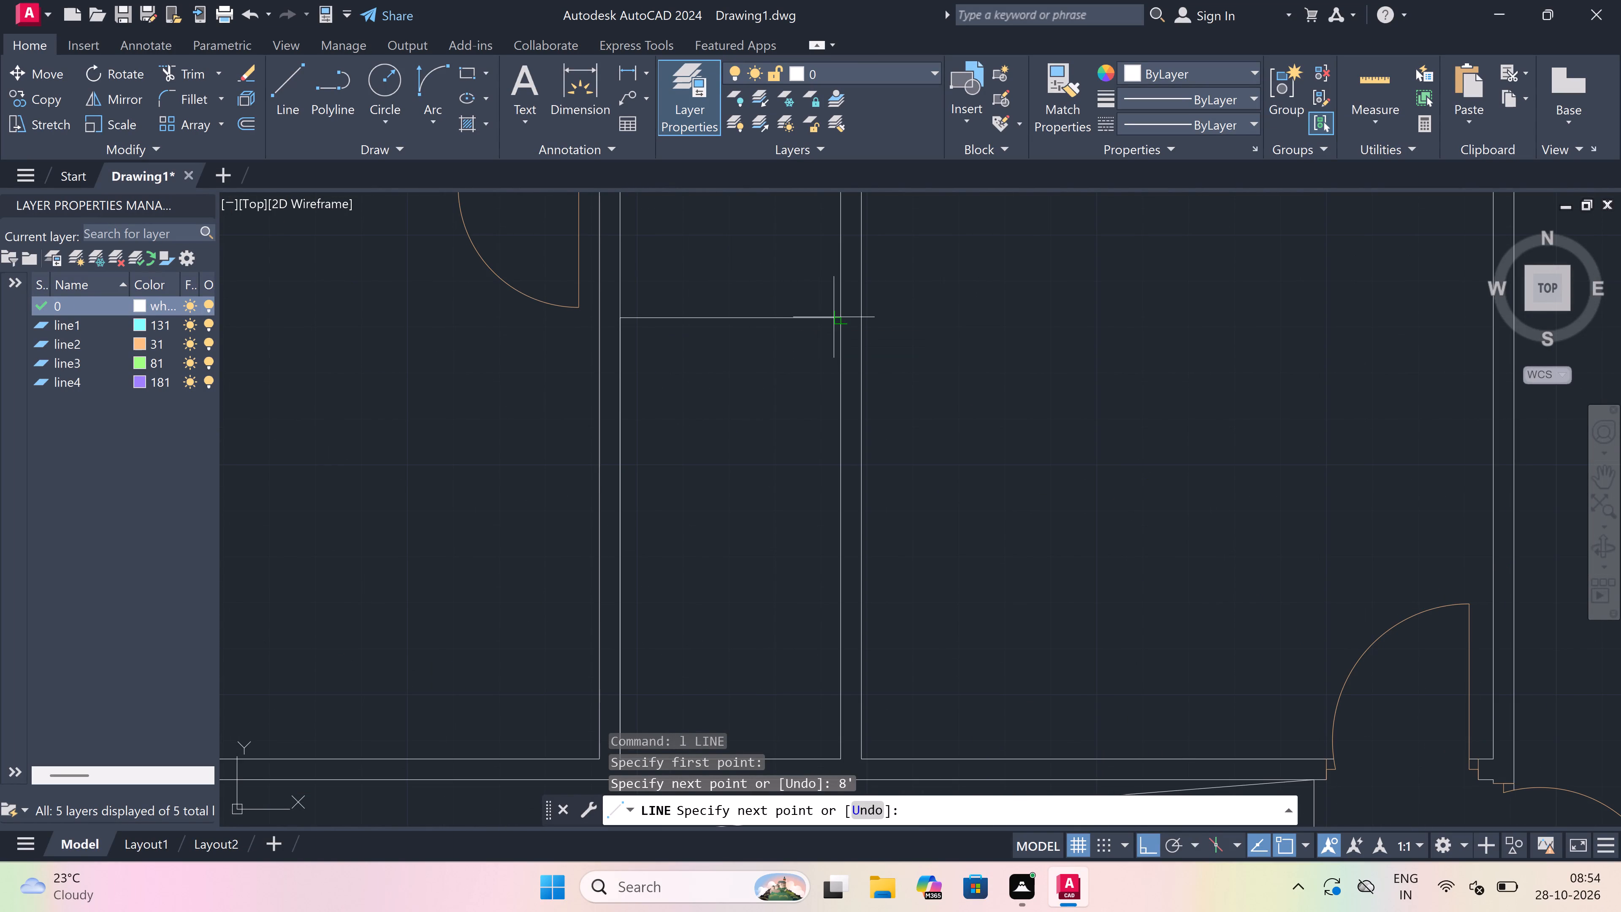
pyautogui.click(835, 316)
# Continue the line 4.5" north and back west to the west wall, forming the partition's second face.
pyautogui.scroll(1, 835, 313)
pyautogui.scroll(3, 836, 266)
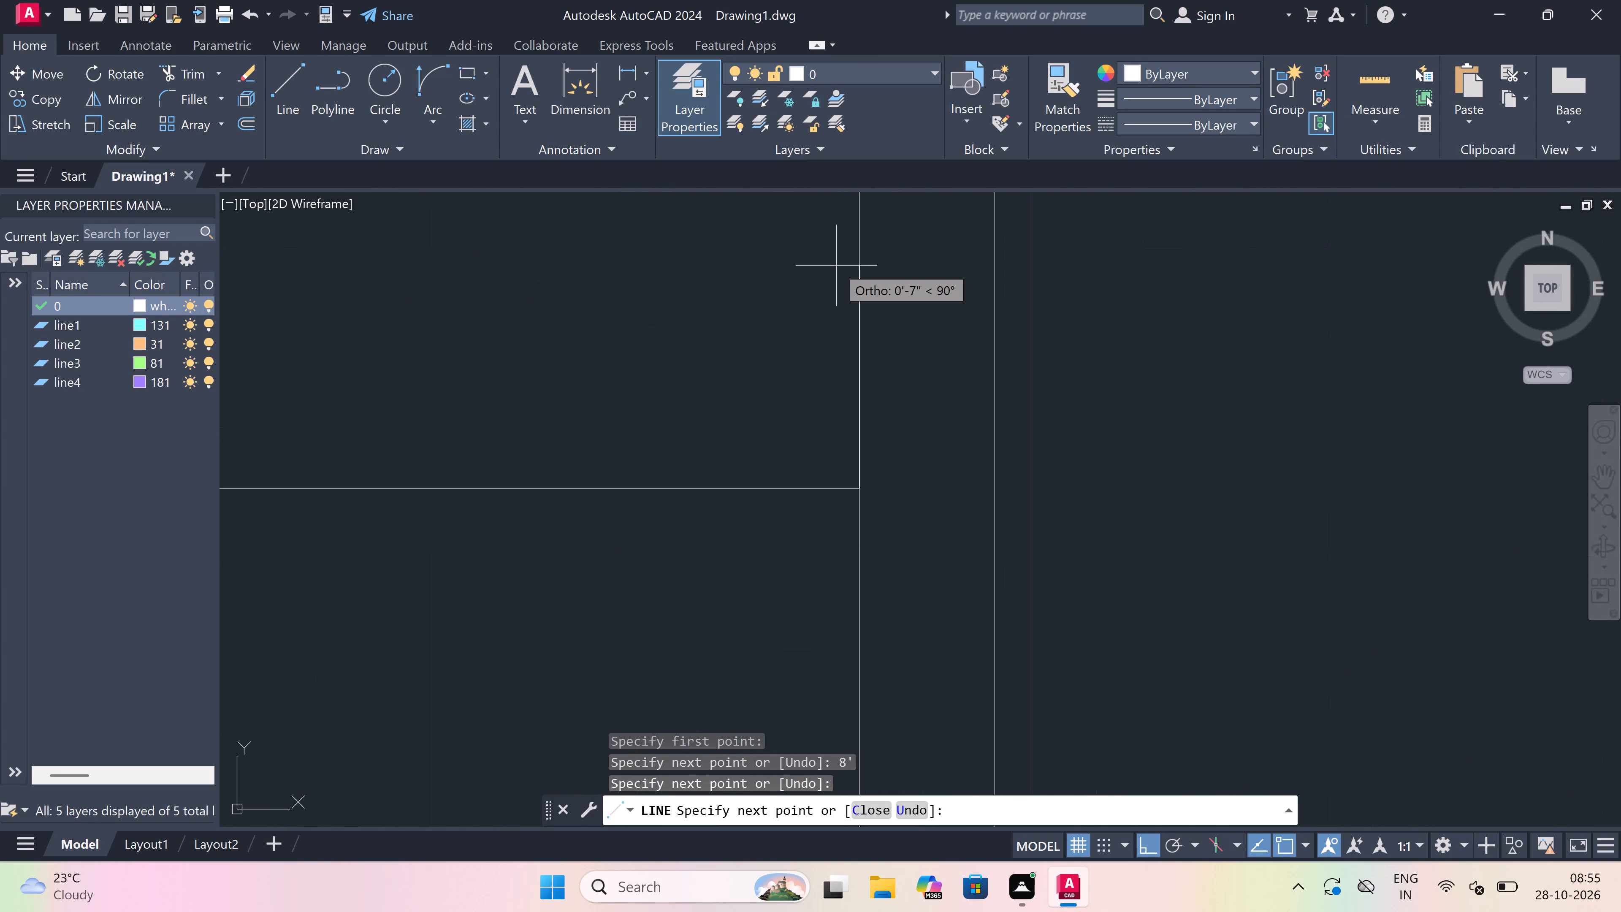
pyautogui.write('4.')
pyautogui.press('5')
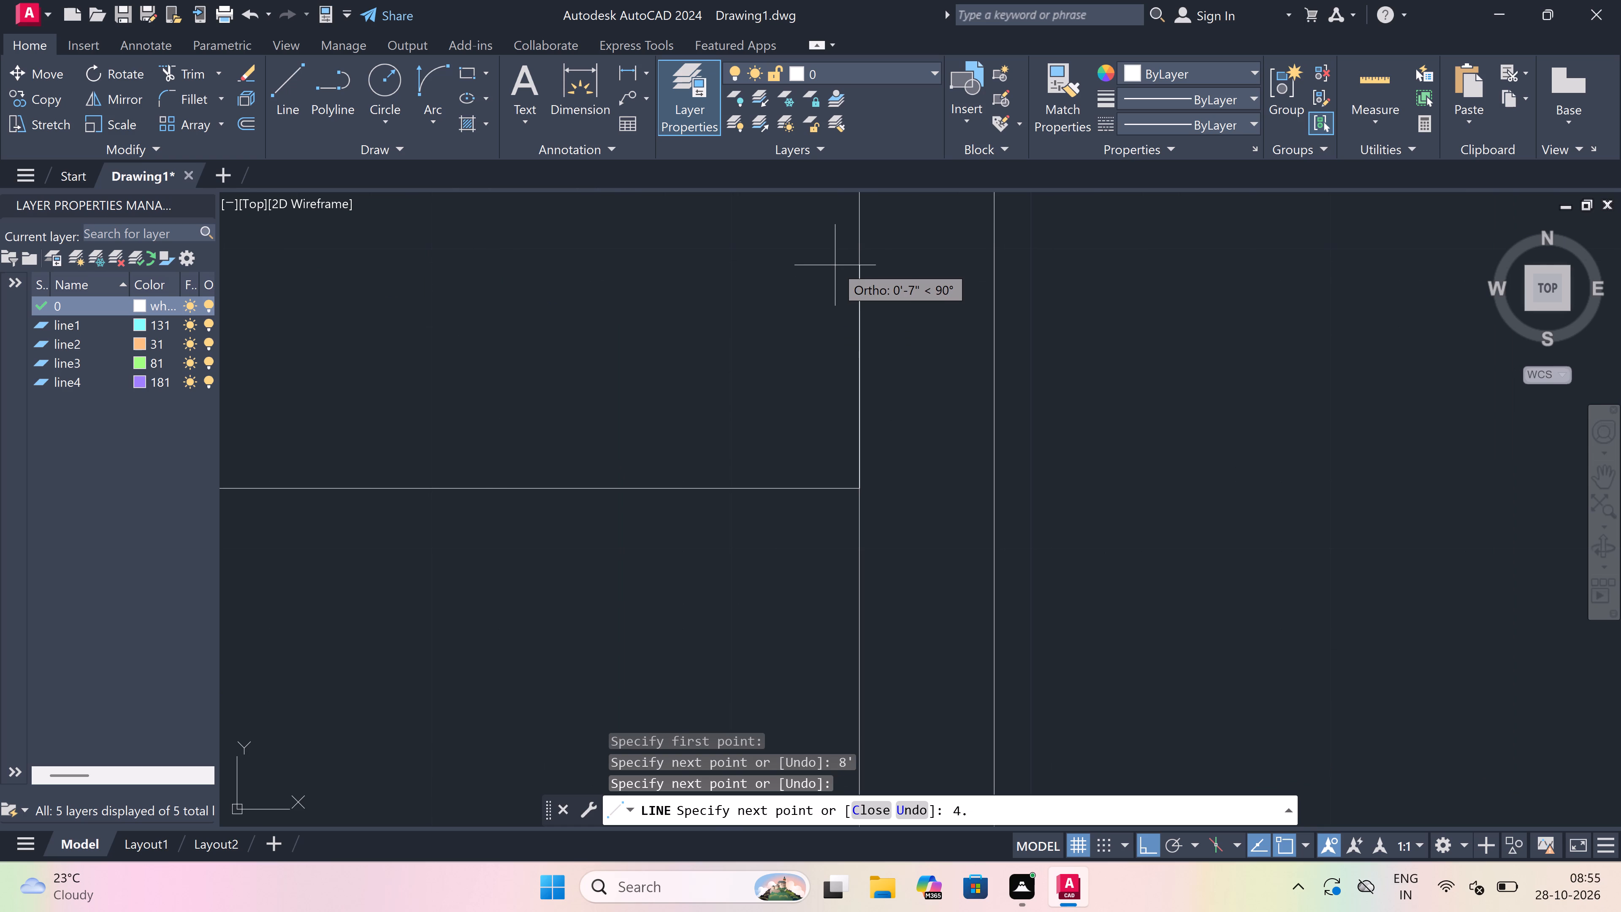
pyautogui.hotkey('shift', '"')
pyautogui.press('space')
pyautogui.scroll(-2, 831, 268)
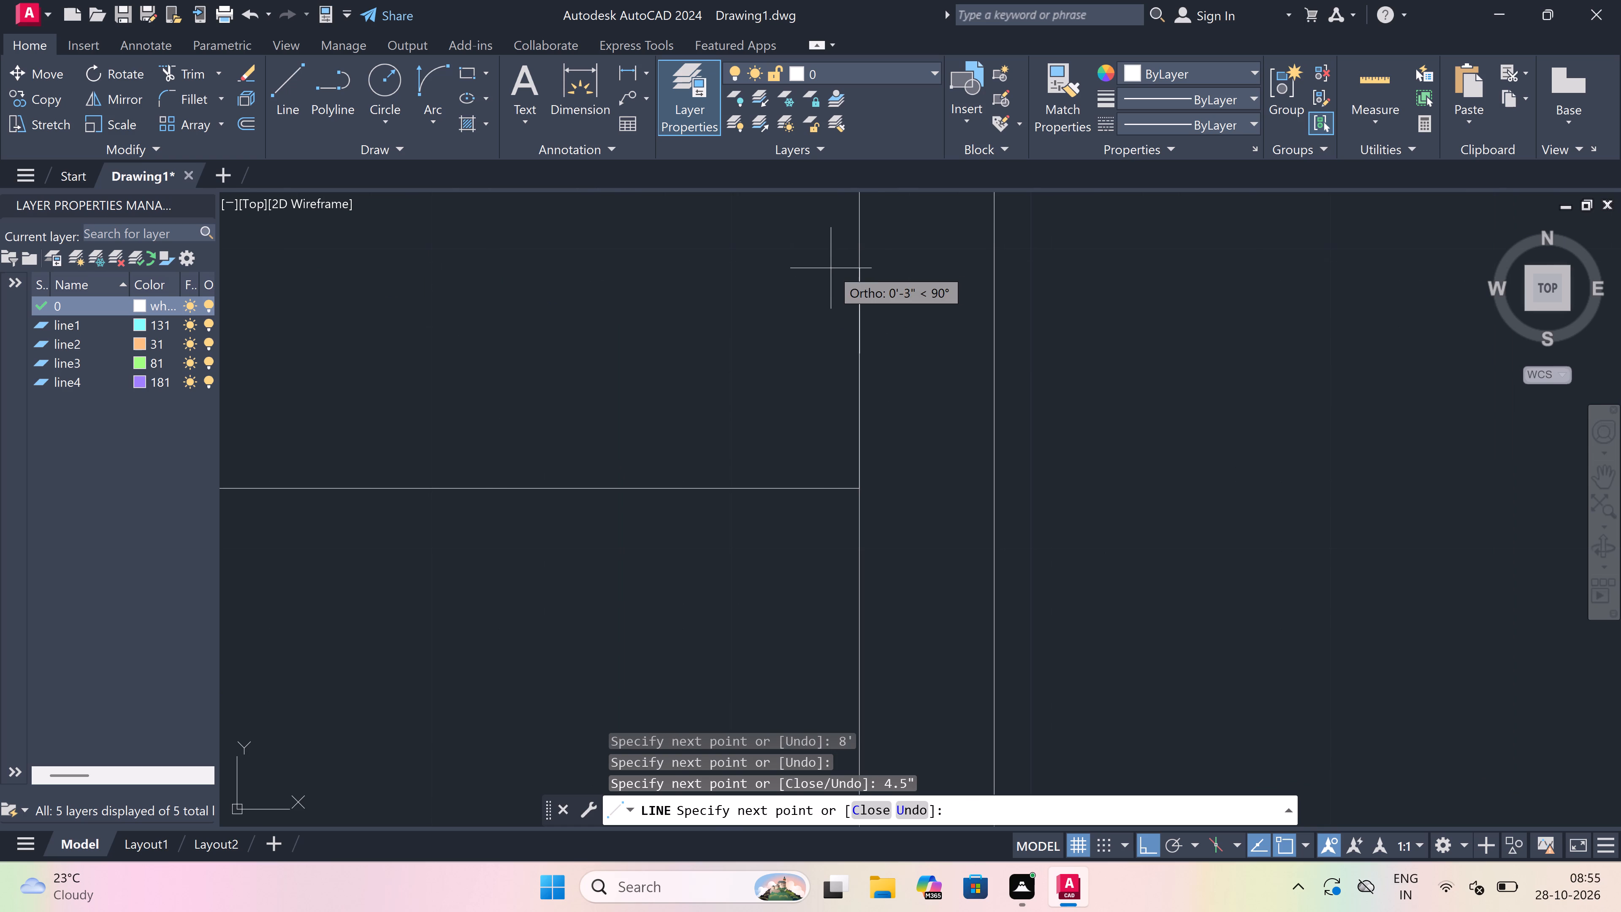
pyautogui.scroll(-2, 831, 268)
pyautogui.scroll(1, 428, 282)
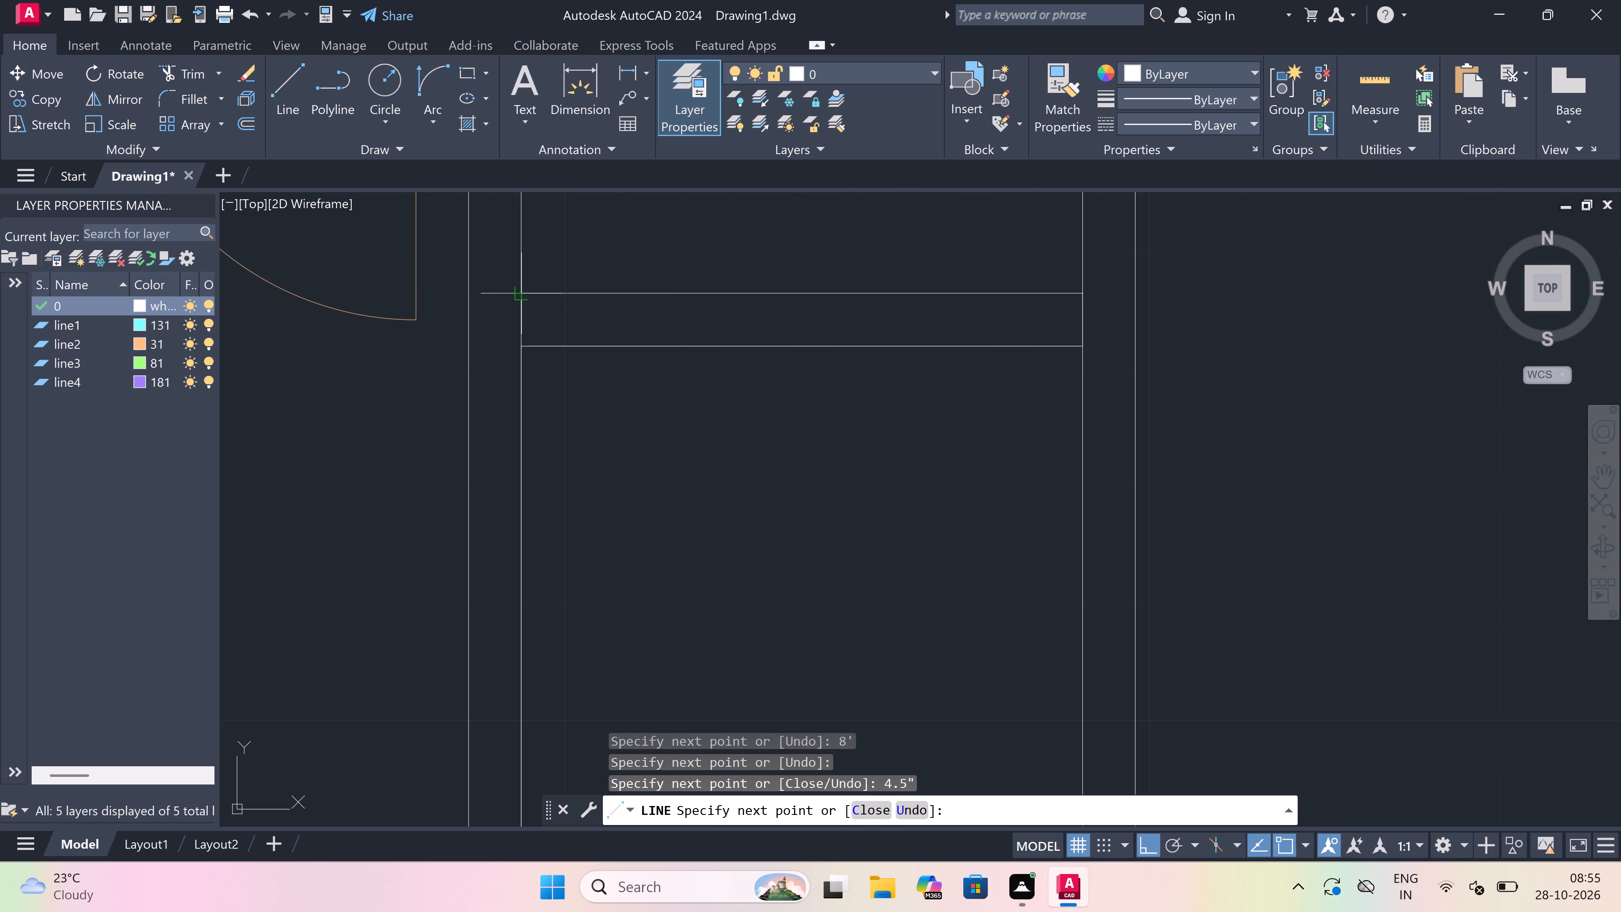
pyautogui.click(516, 300)
pyautogui.press('Escape')
# Trim the west and east walls' inner lines between the two partition lines to join the walls.
pyautogui.write('tr')
pyautogui.press('space')
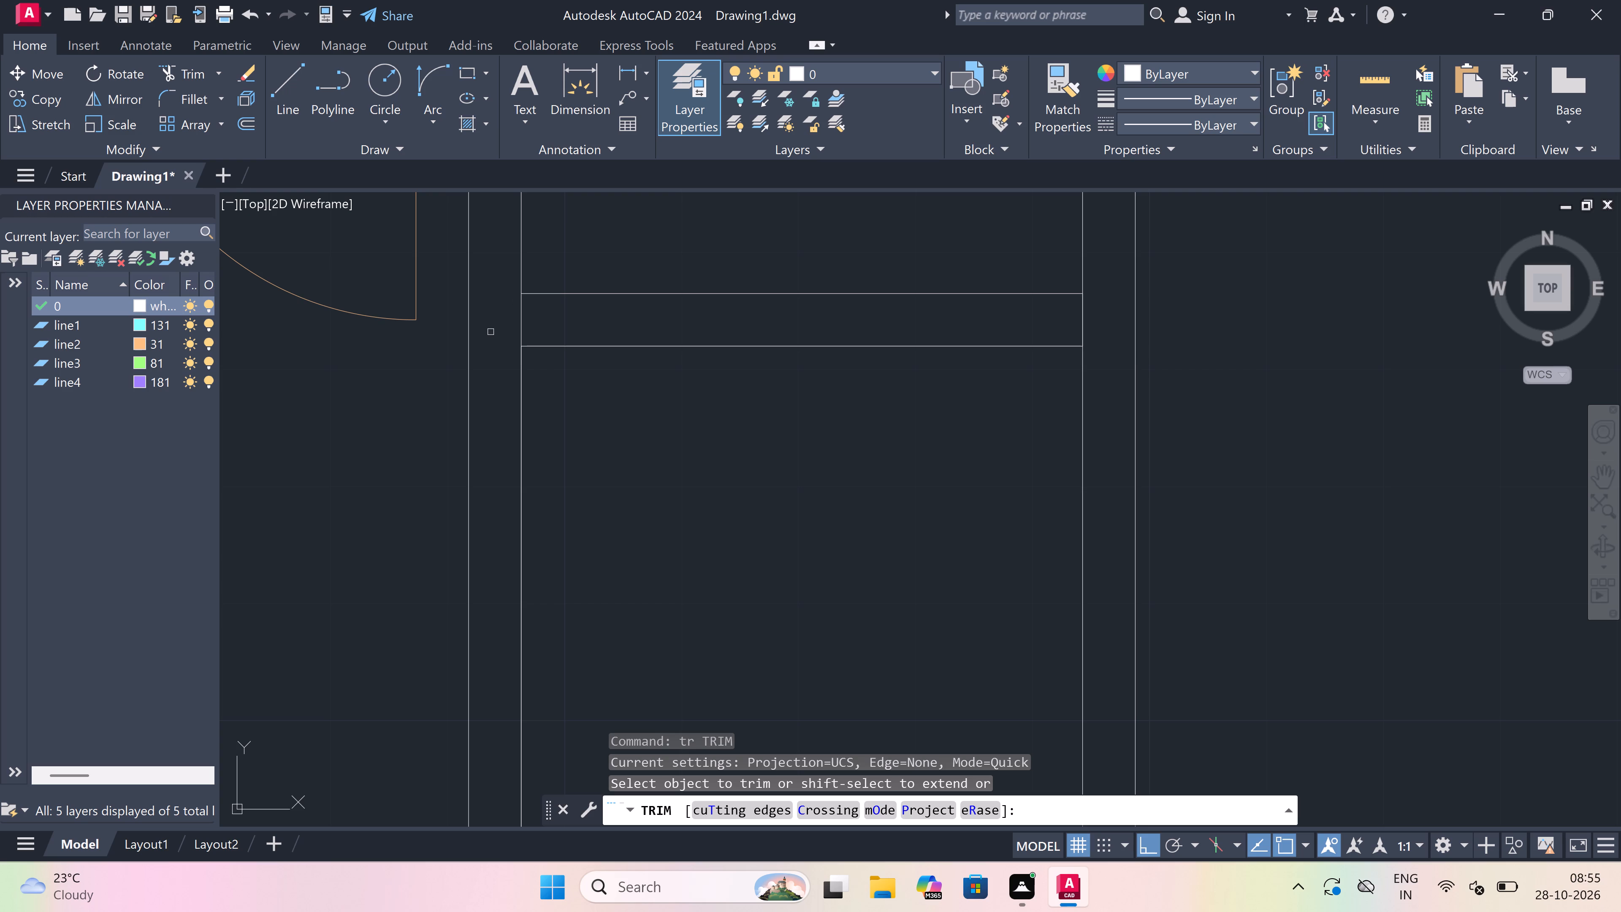
pyautogui.moveTo(504, 320); pyautogui.dragTo(508, 320)
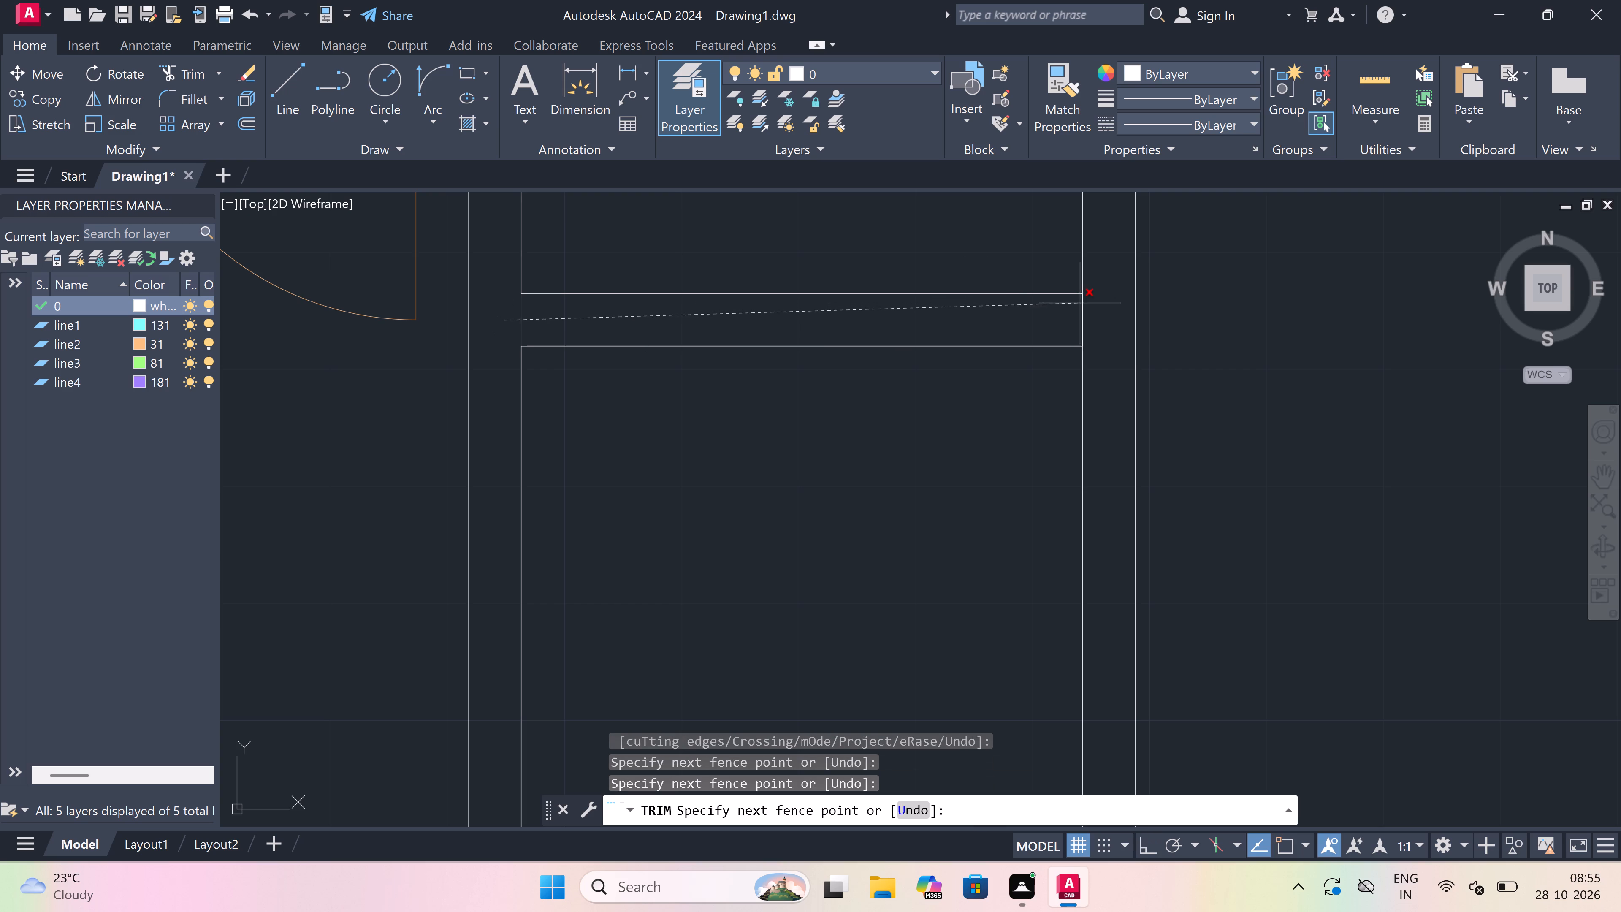
pyautogui.click(1117, 320)
pyautogui.press('Escape')
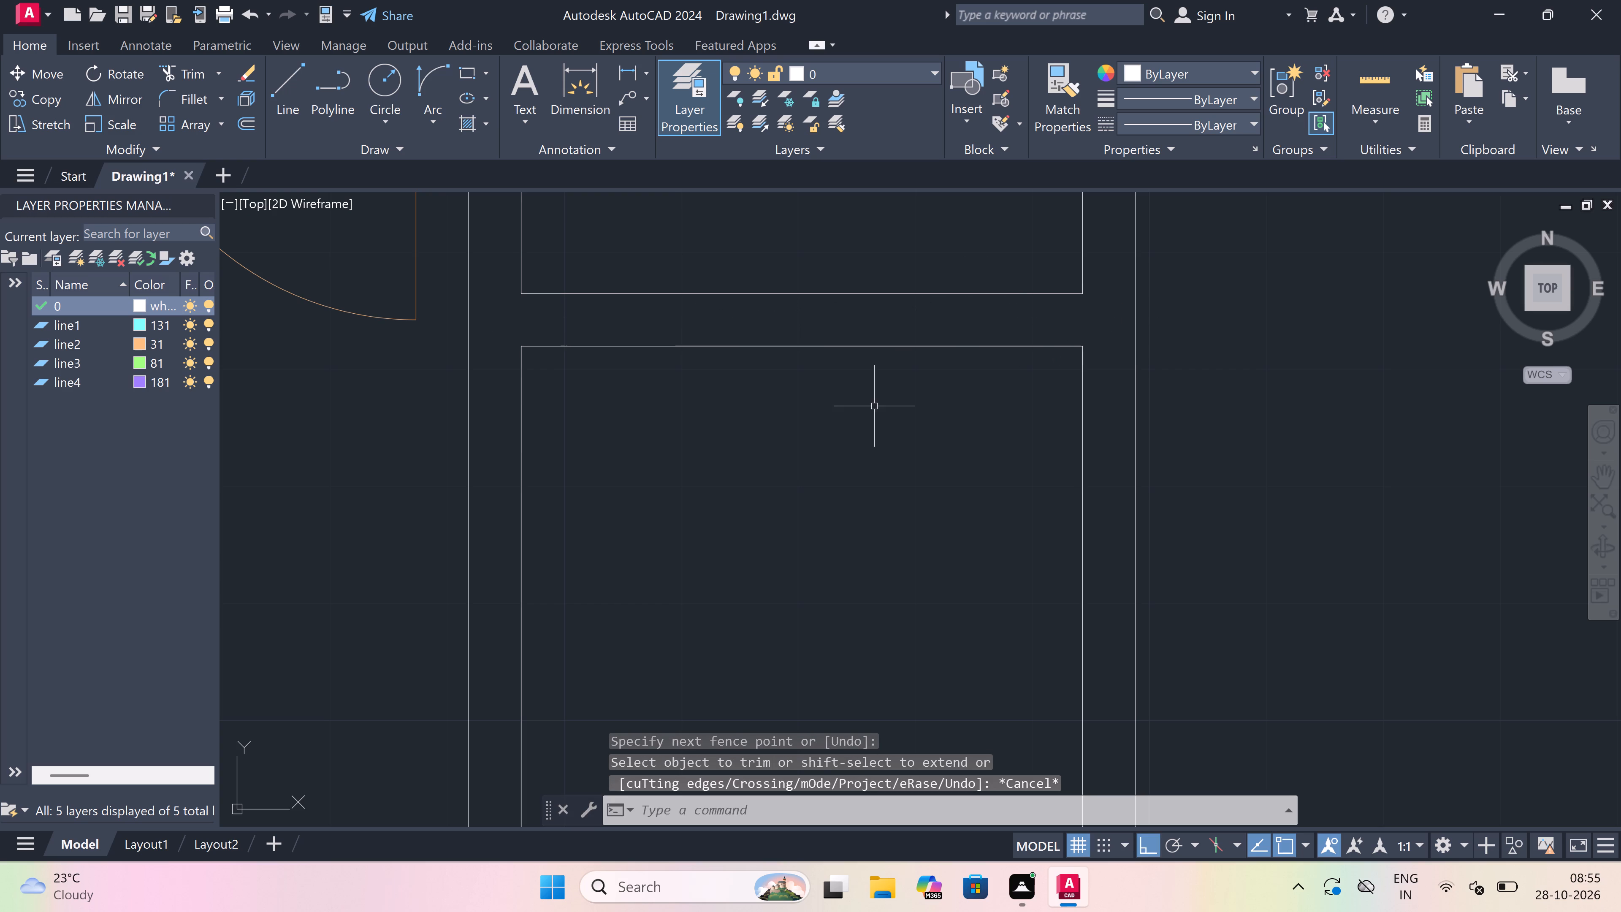
# On layer line2, draw the new partition's east jamb near its east end, with a 2" midpoint stub west and 2' leaf south.
pyautogui.press('l')
pyautogui.press('space')
pyautogui.scroll(-3, 852, 411)
pyautogui.scroll(2, 886, 356)
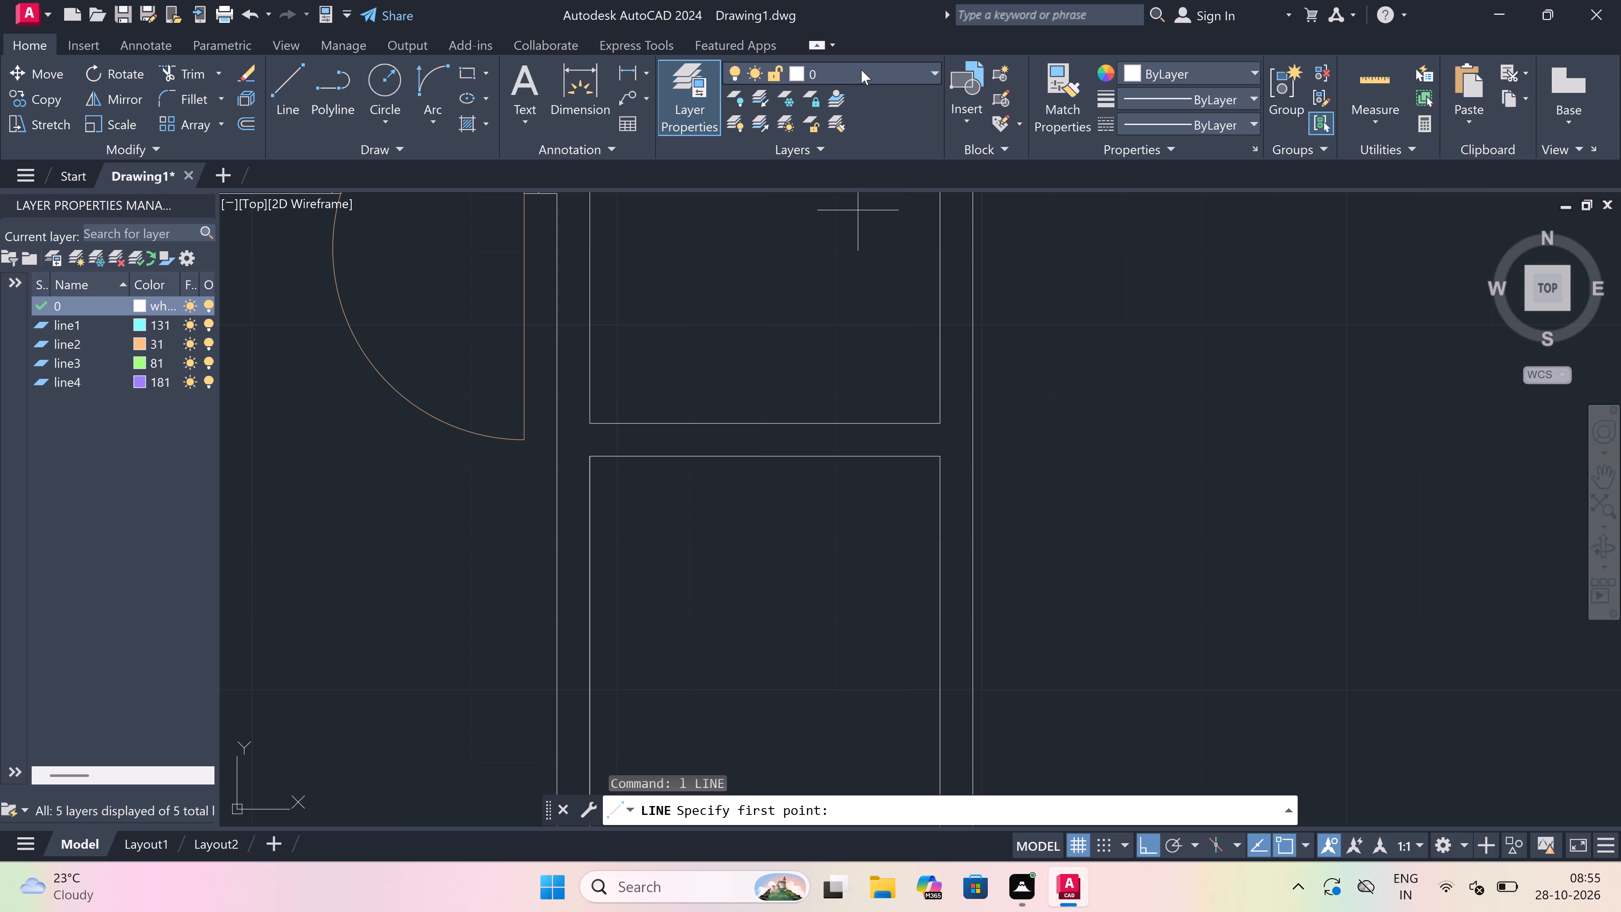
pyautogui.click(862, 69)
pyautogui.click(884, 135)
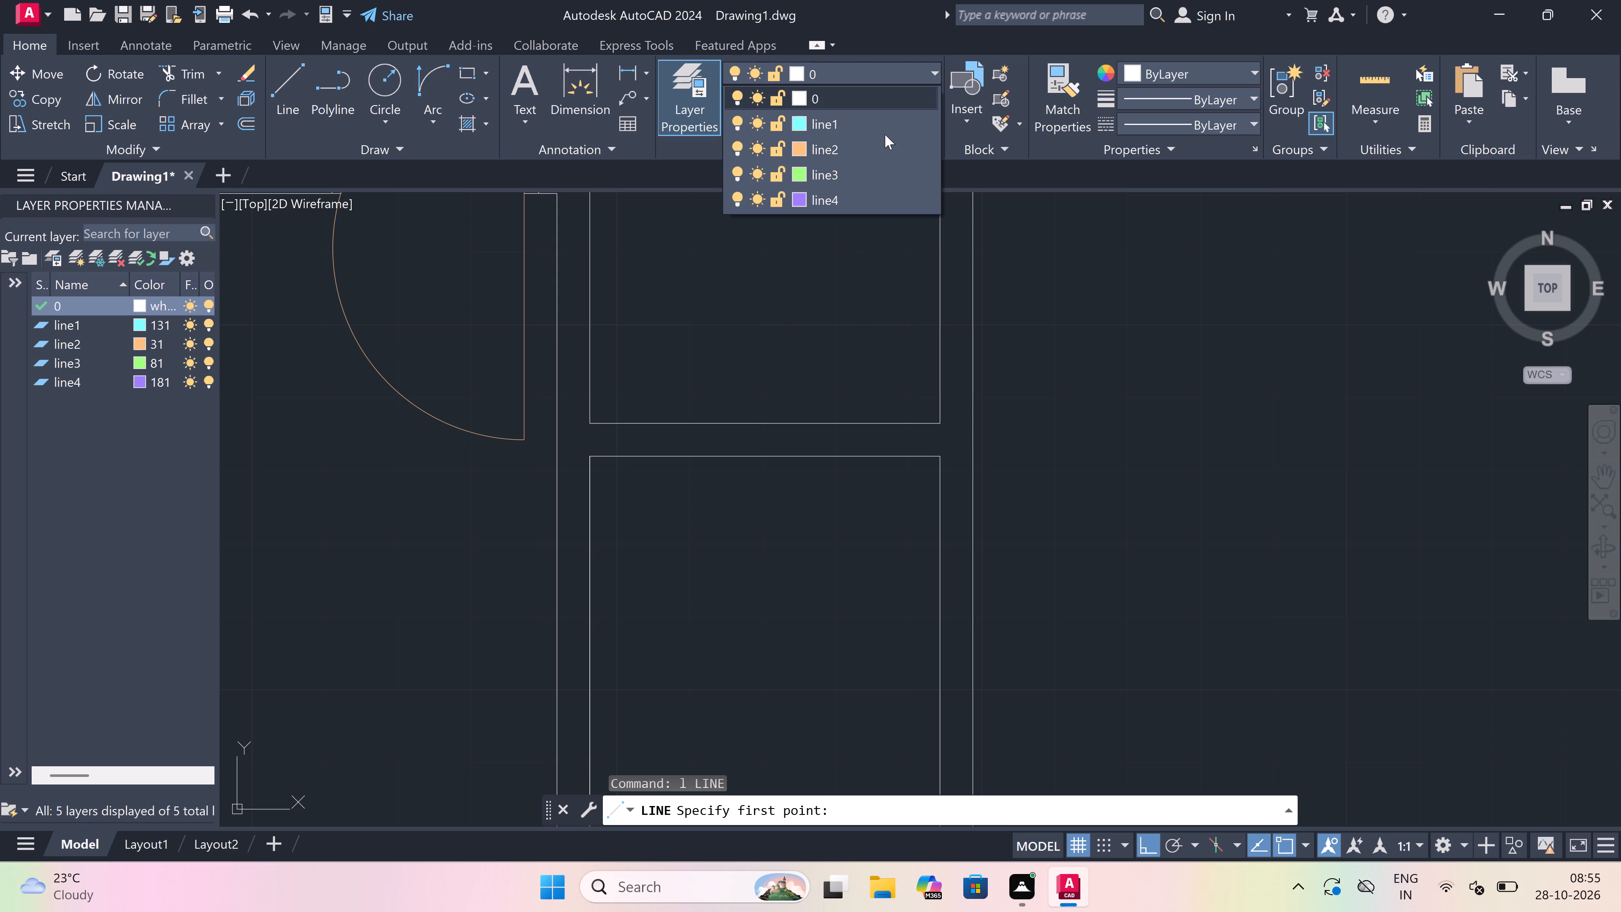
pyautogui.click(911, 72)
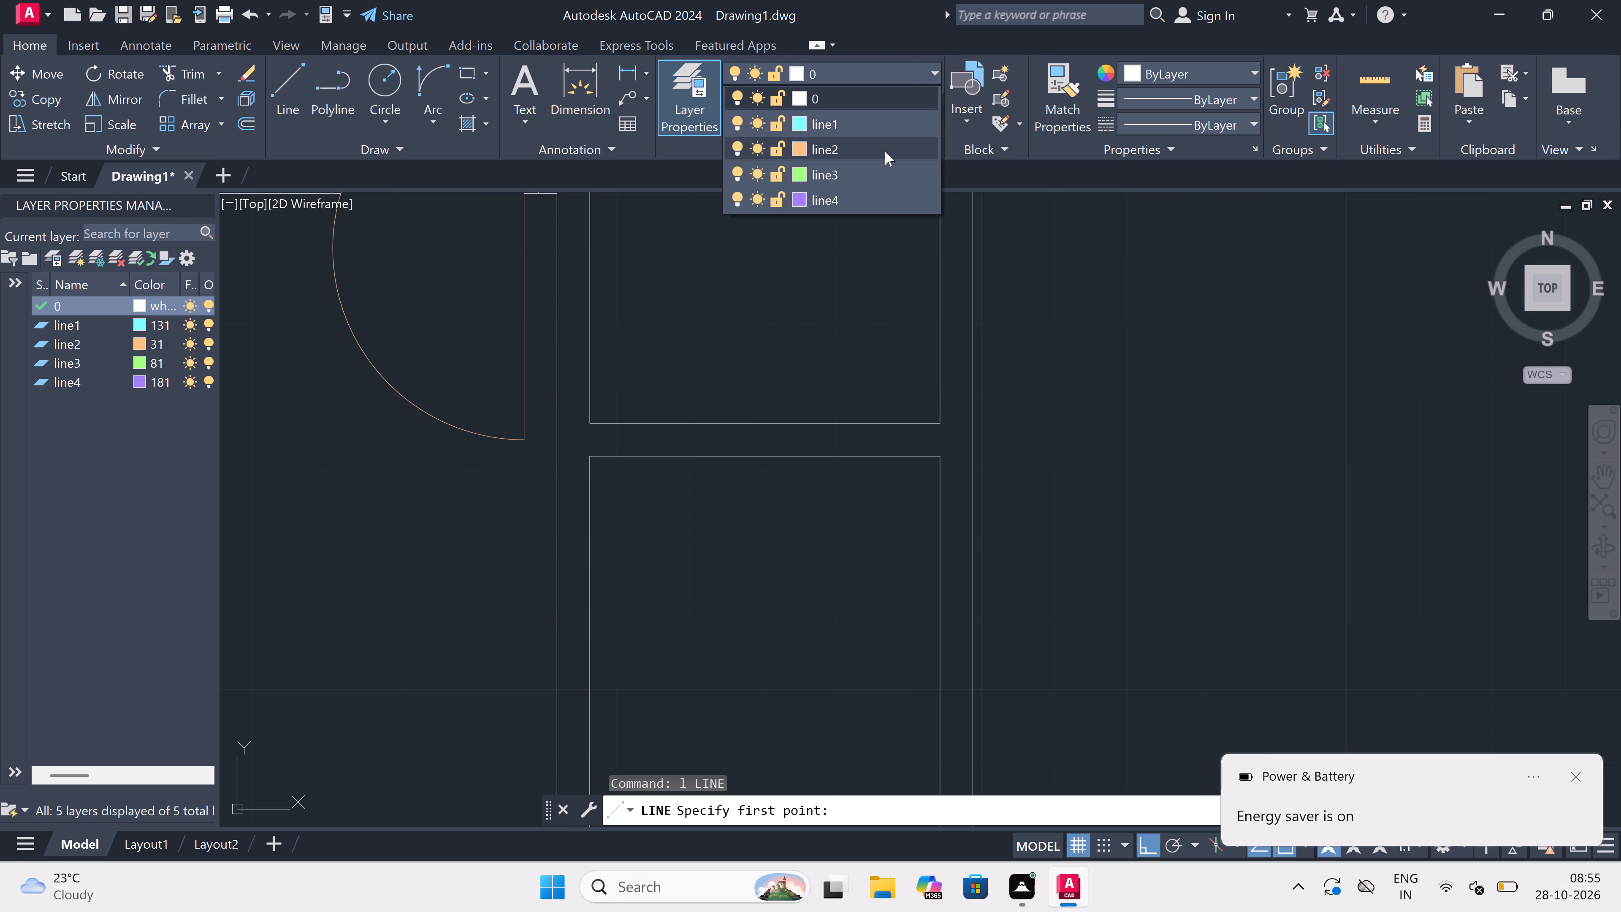
pyautogui.click(885, 151)
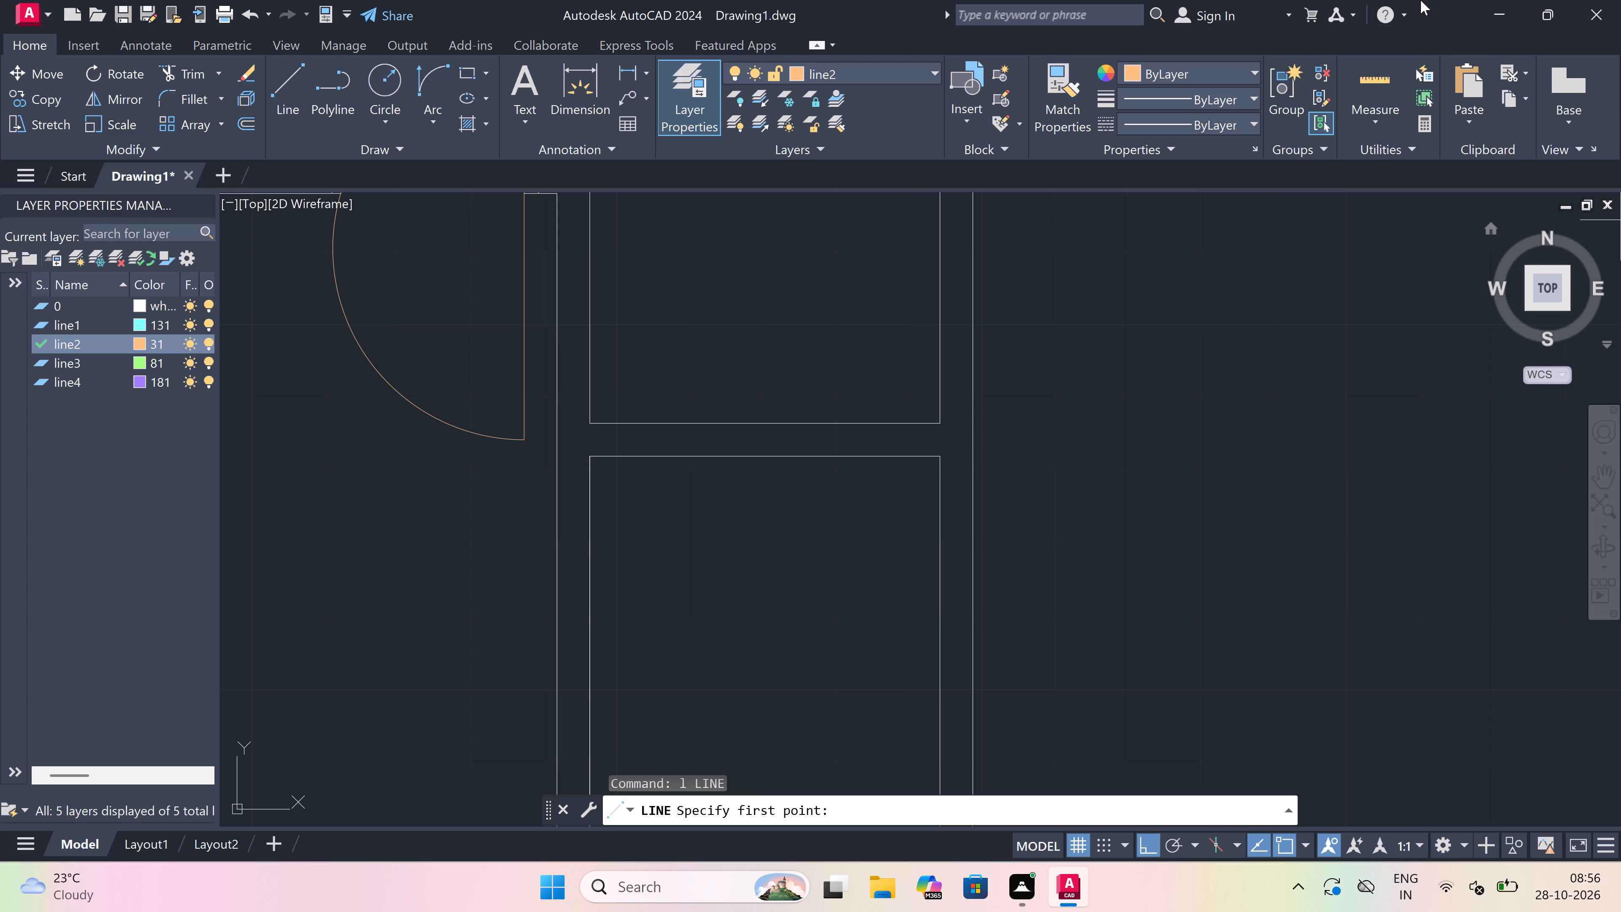
pyautogui.scroll(1, 1358, 81)
pyautogui.scroll(-5, 773, 503)
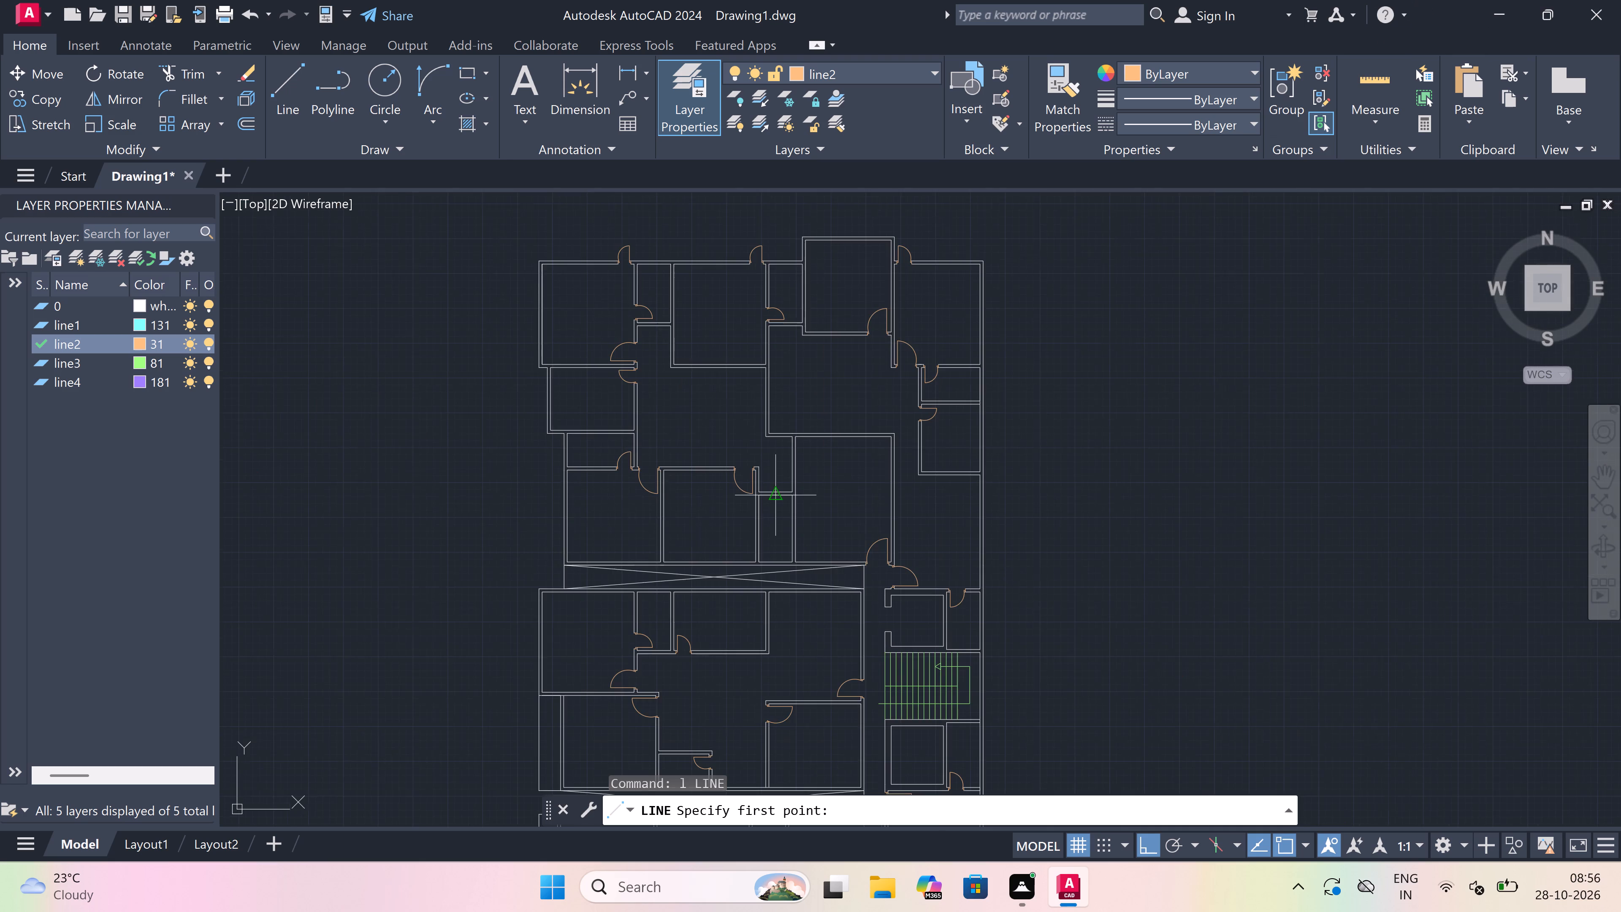
pyautogui.scroll(3, 777, 495)
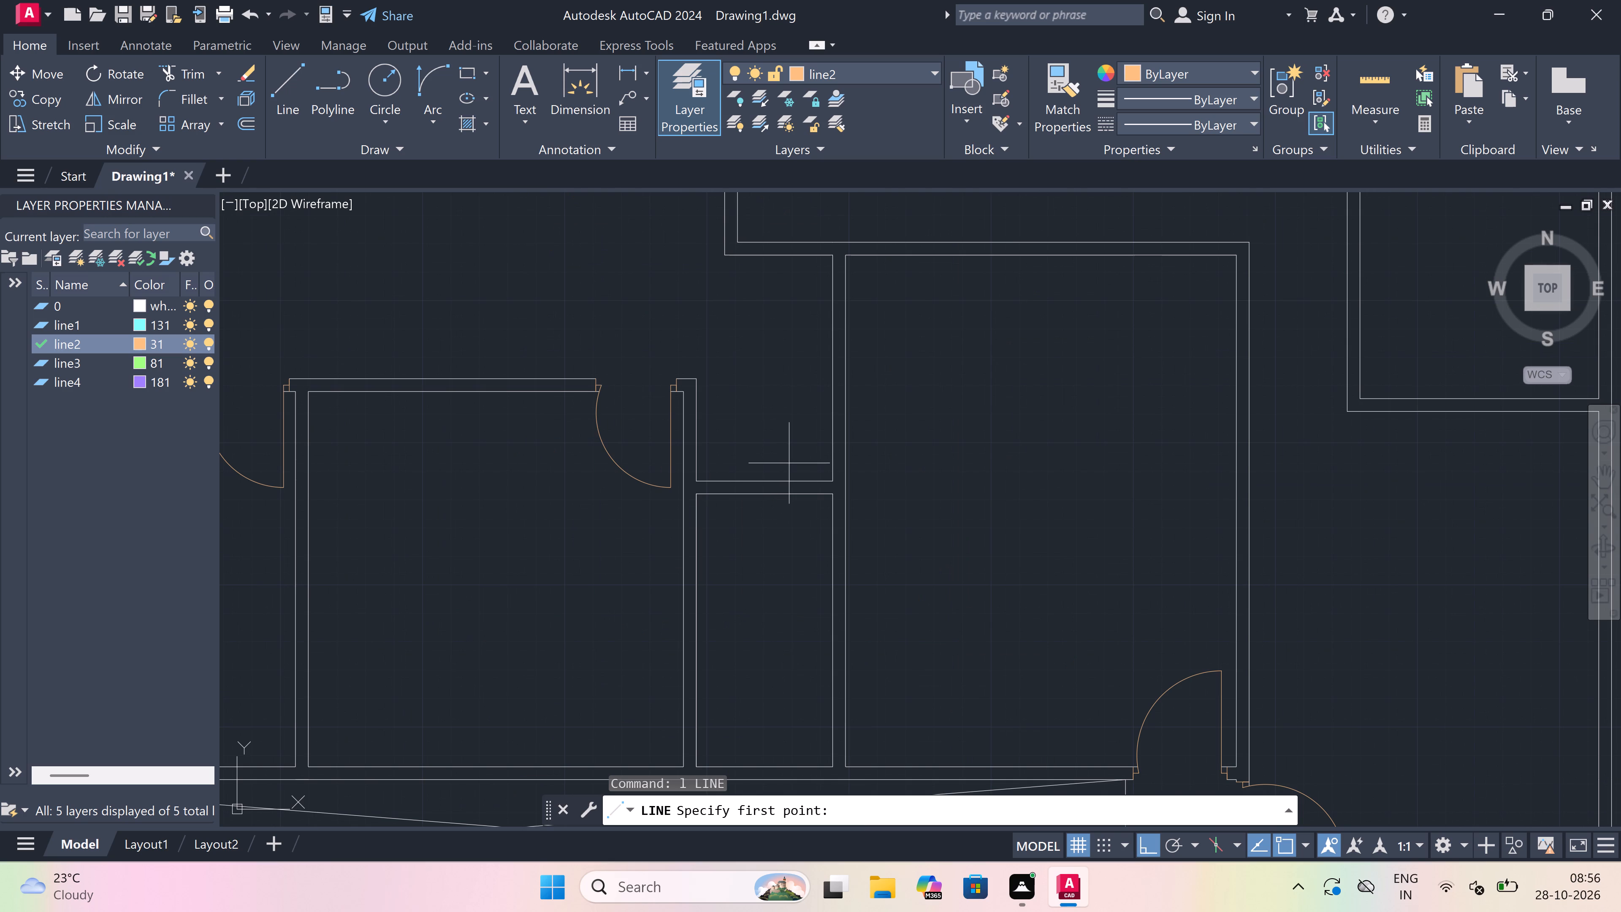
pyautogui.scroll(1, 793, 452)
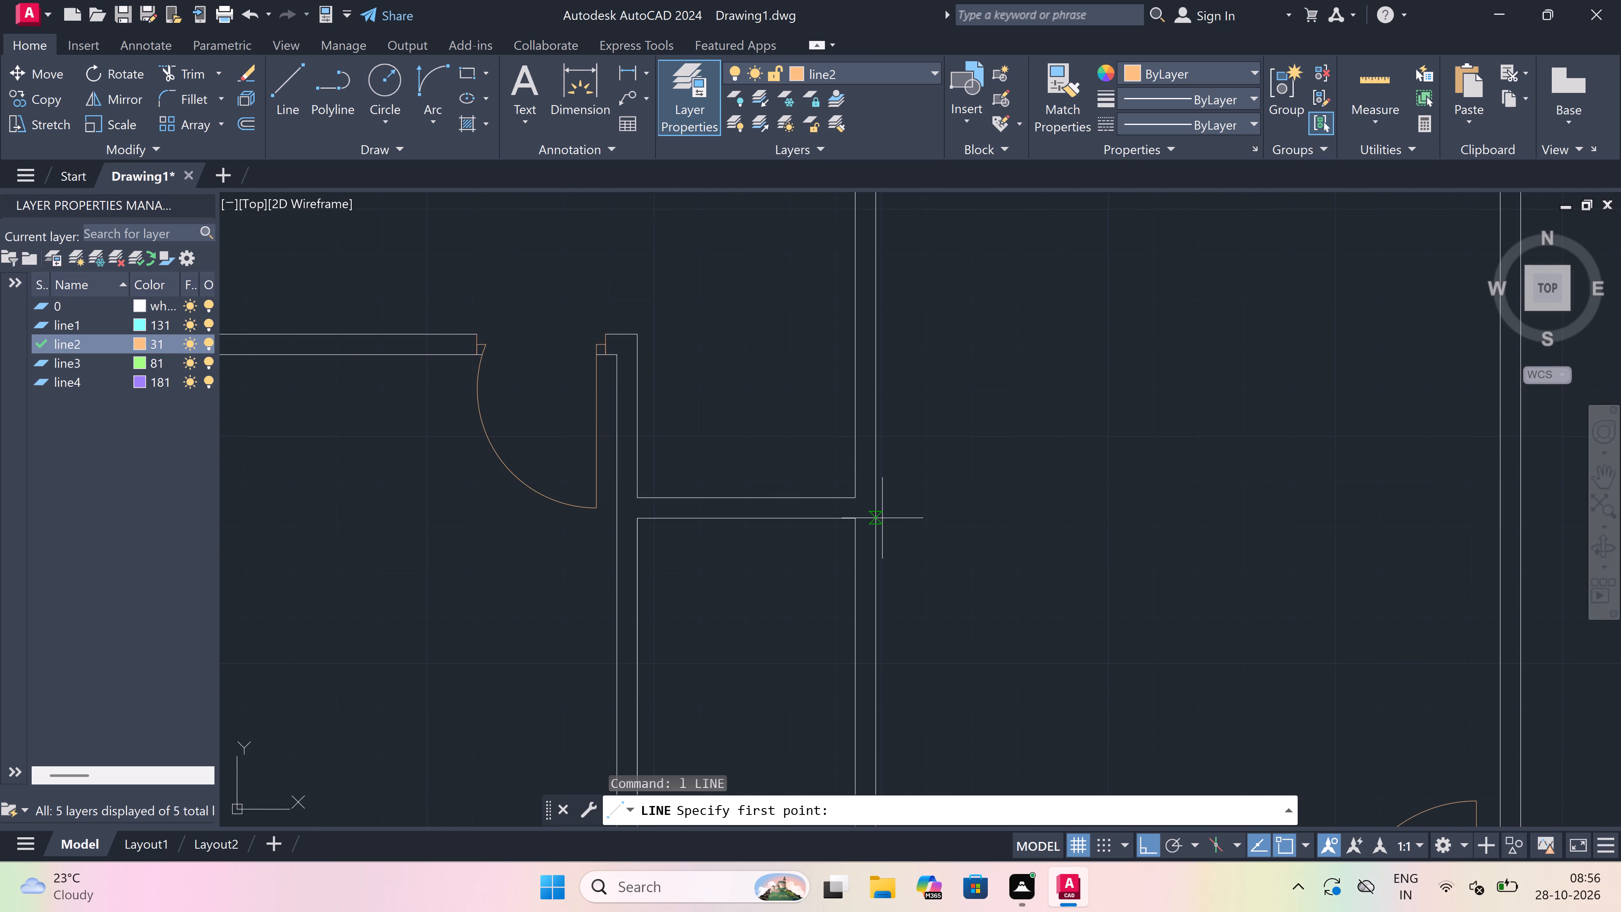
pyautogui.scroll(2, 882, 518)
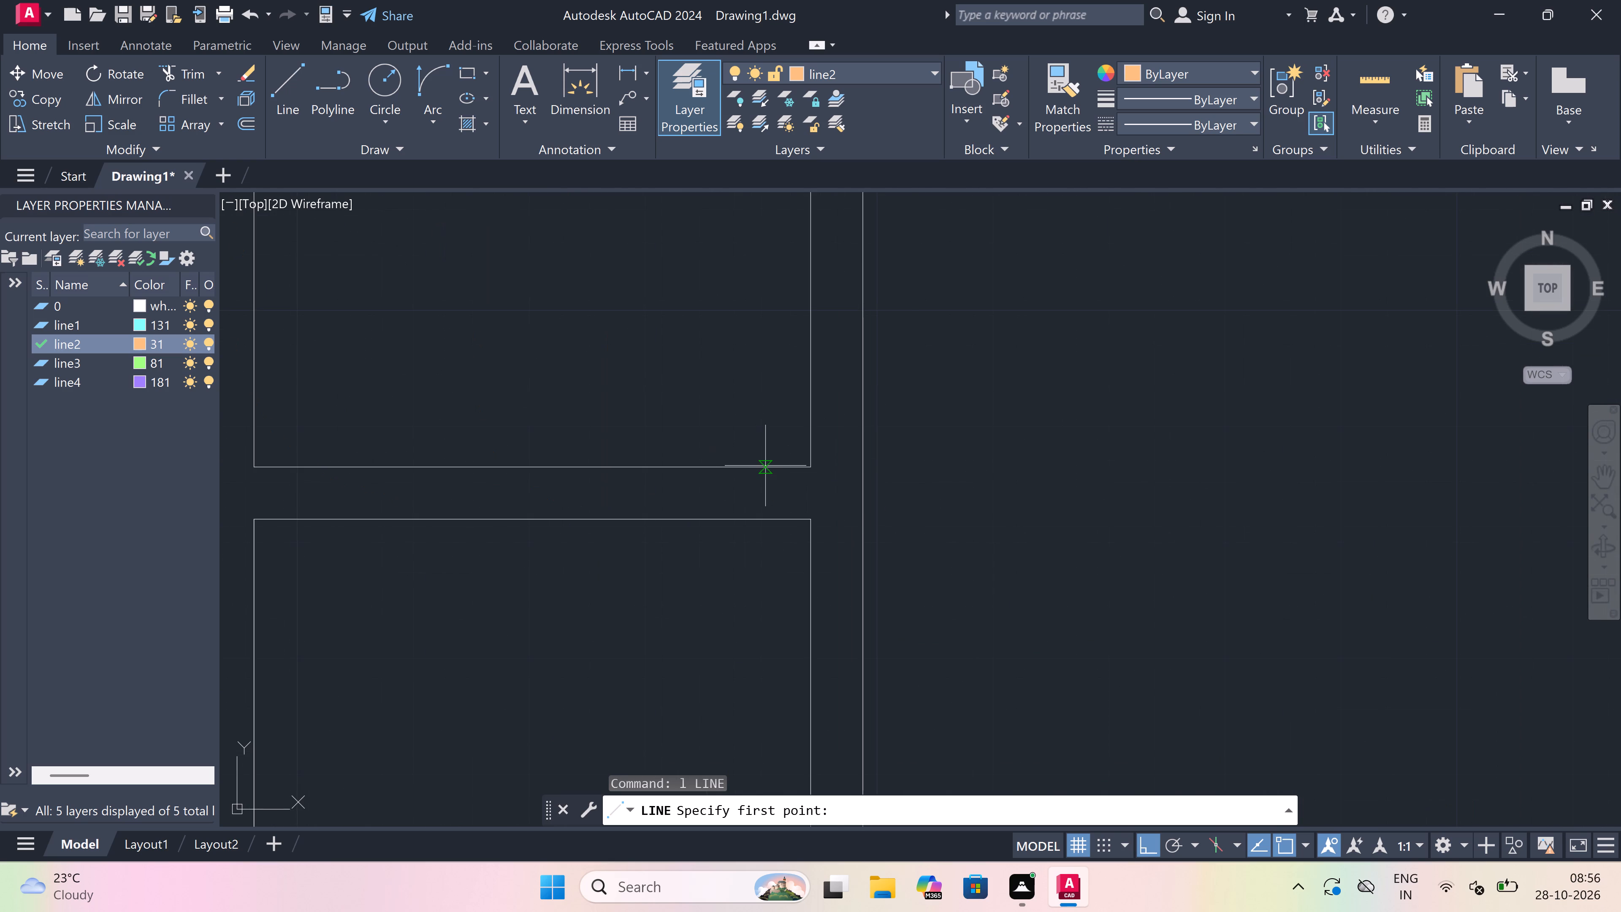
pyautogui.moveTo(781, 466); pyautogui.dragTo(783, 470)
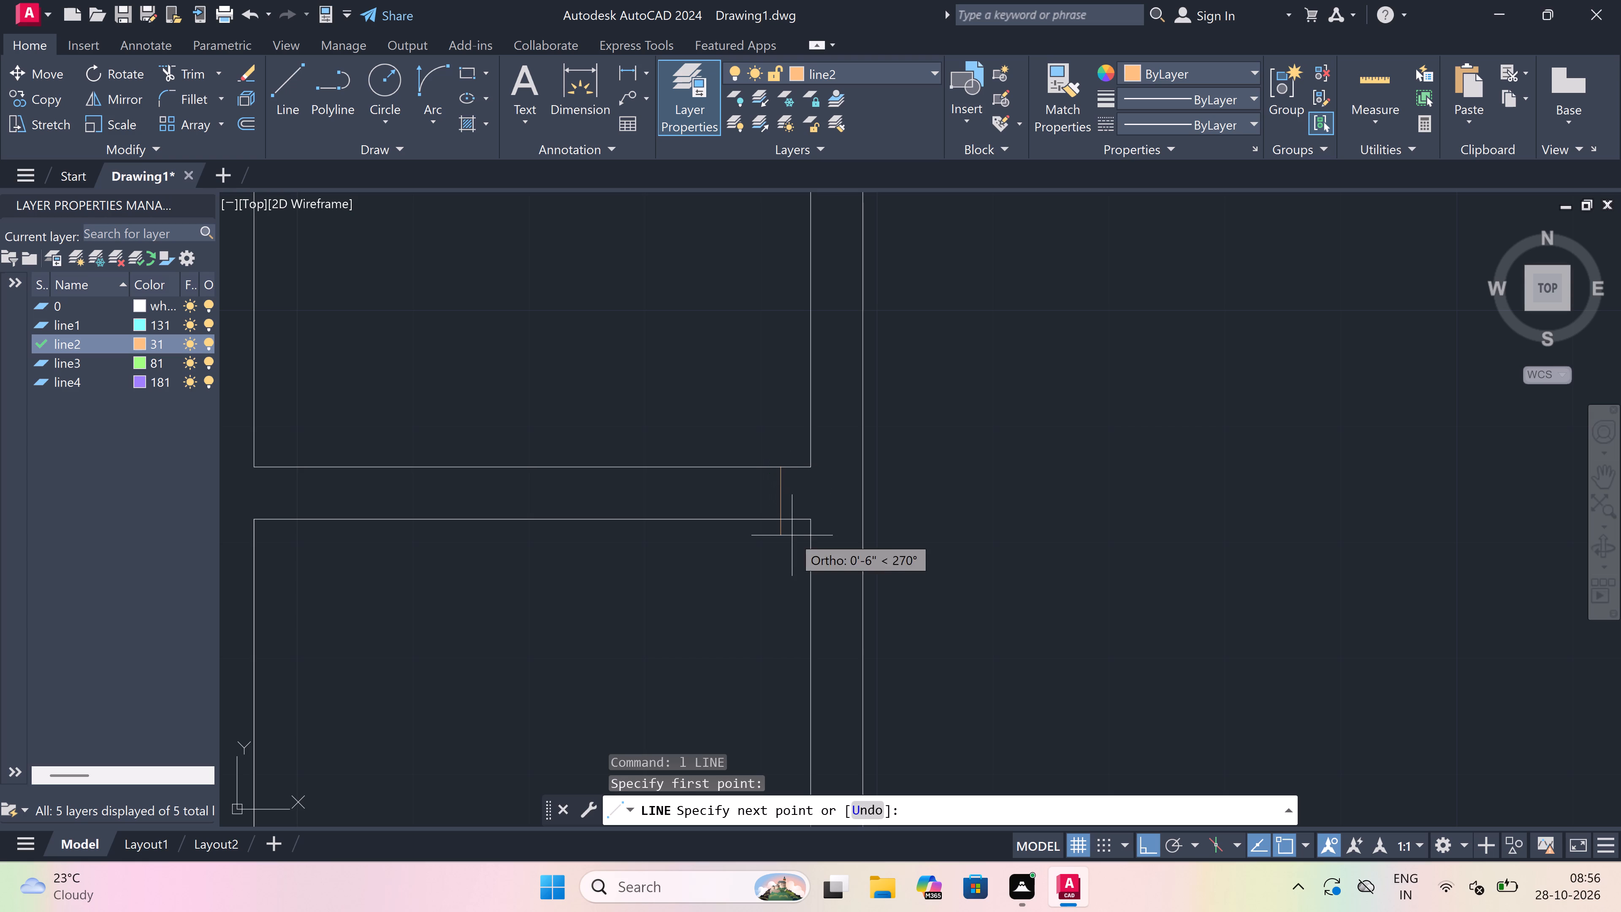
pyautogui.click(786, 516)
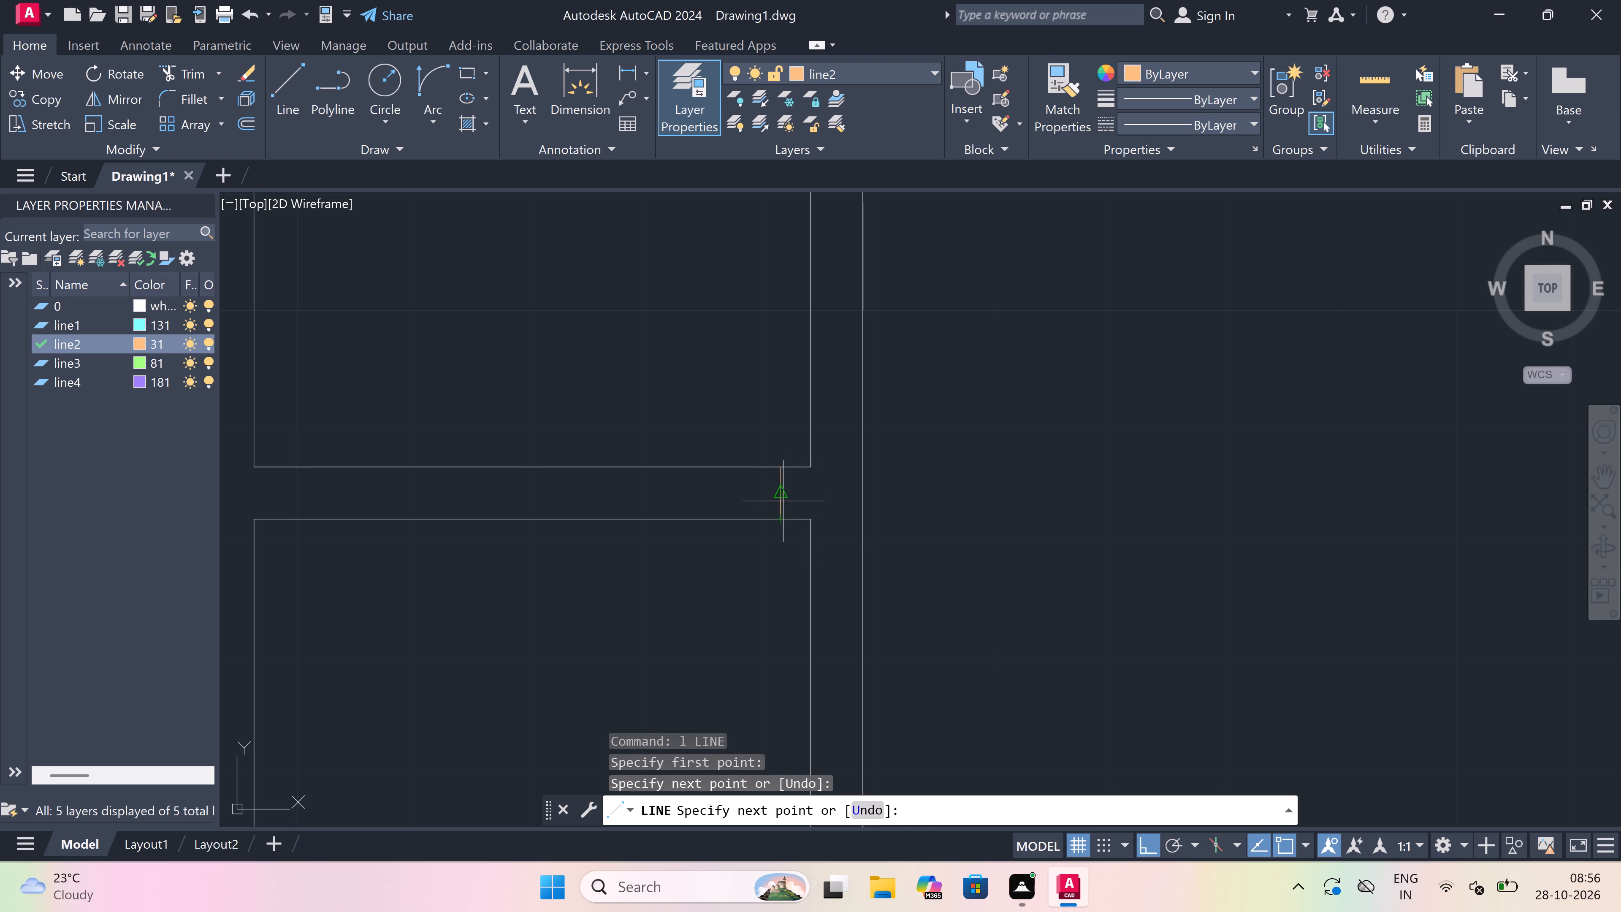
pyautogui.moveTo(780, 486); pyautogui.dragTo(774, 483)
pyautogui.press('2')
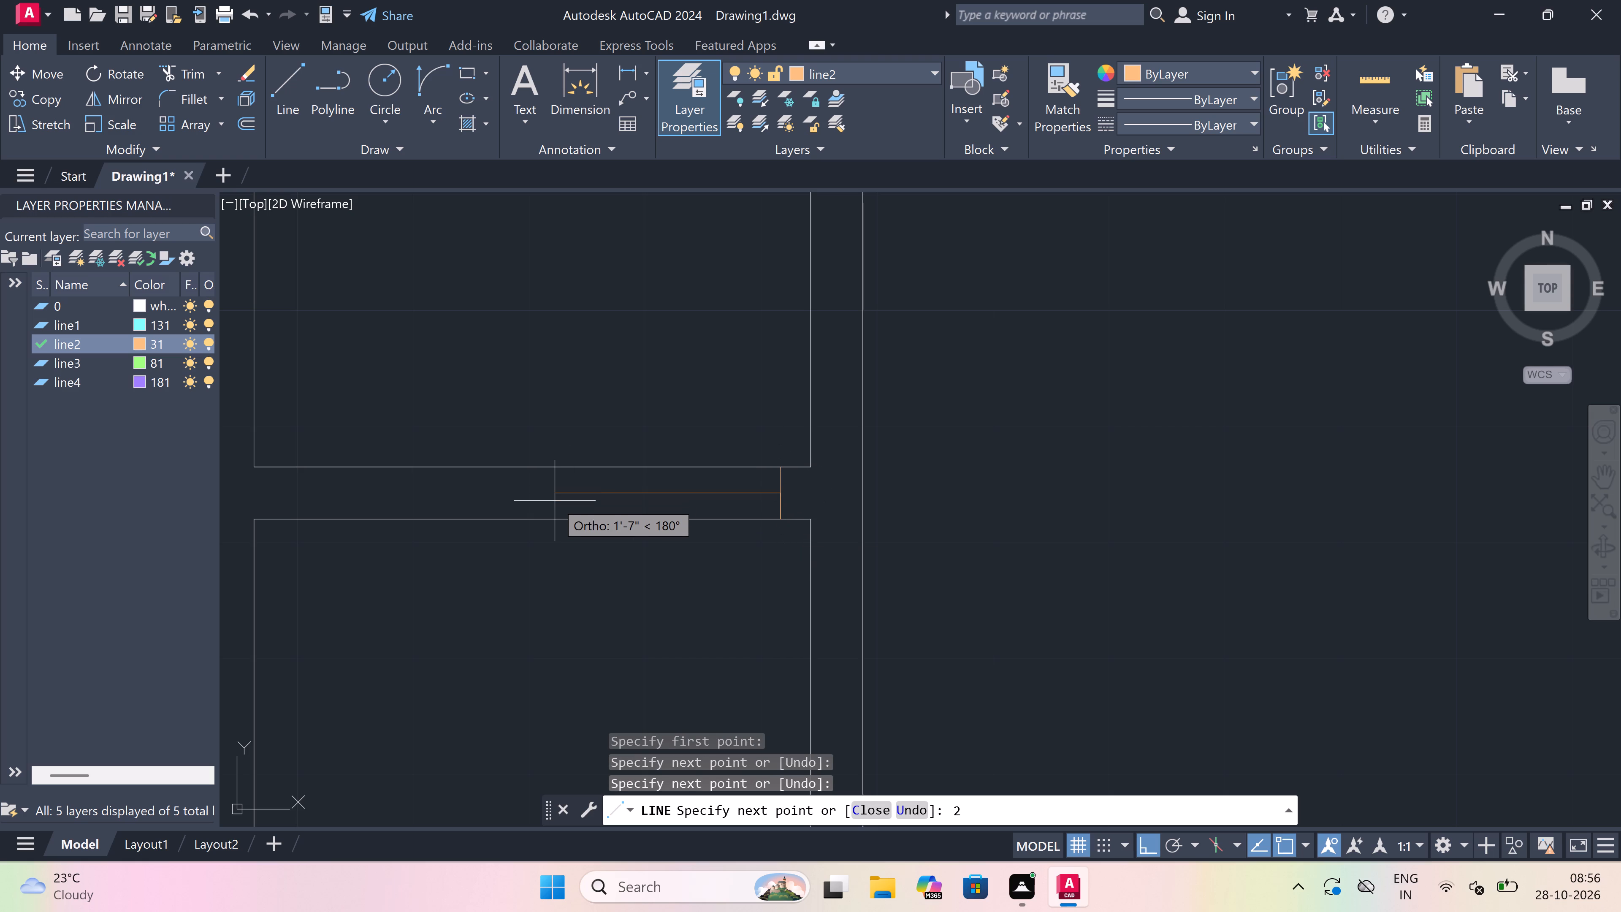
pyautogui.write('"')
pyautogui.press('space')
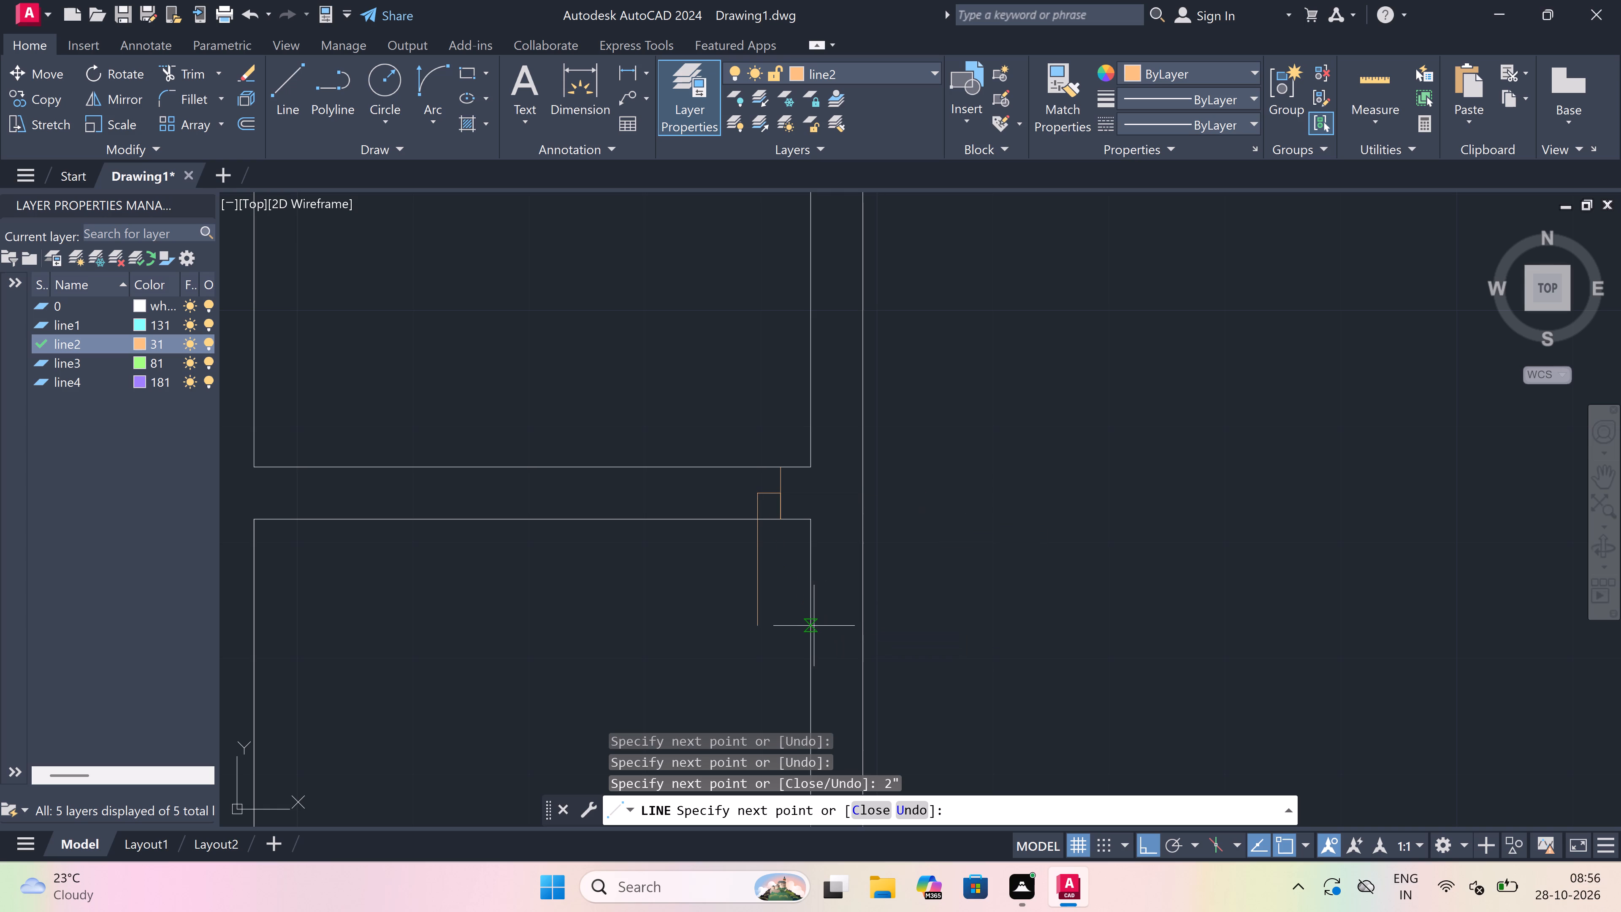
pyautogui.write("2'")
pyautogui.press('space')
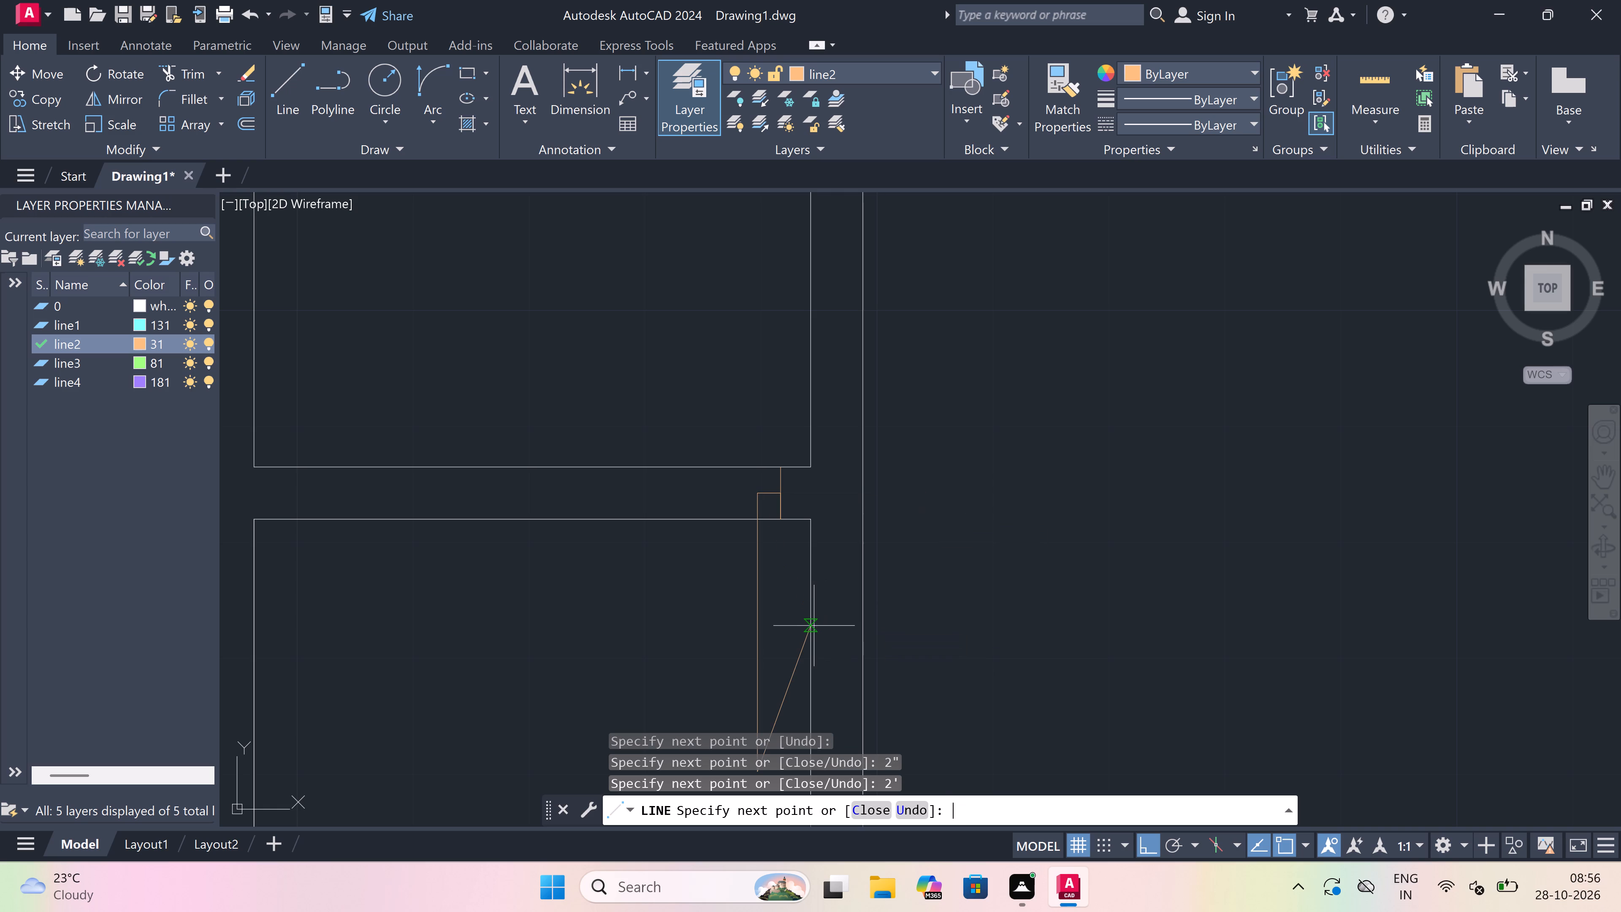
pyautogui.press('Escape')
# Draw this doorway's west jamb line across the partition, with a 2" stub east from its midpoint.
pyautogui.press('space')
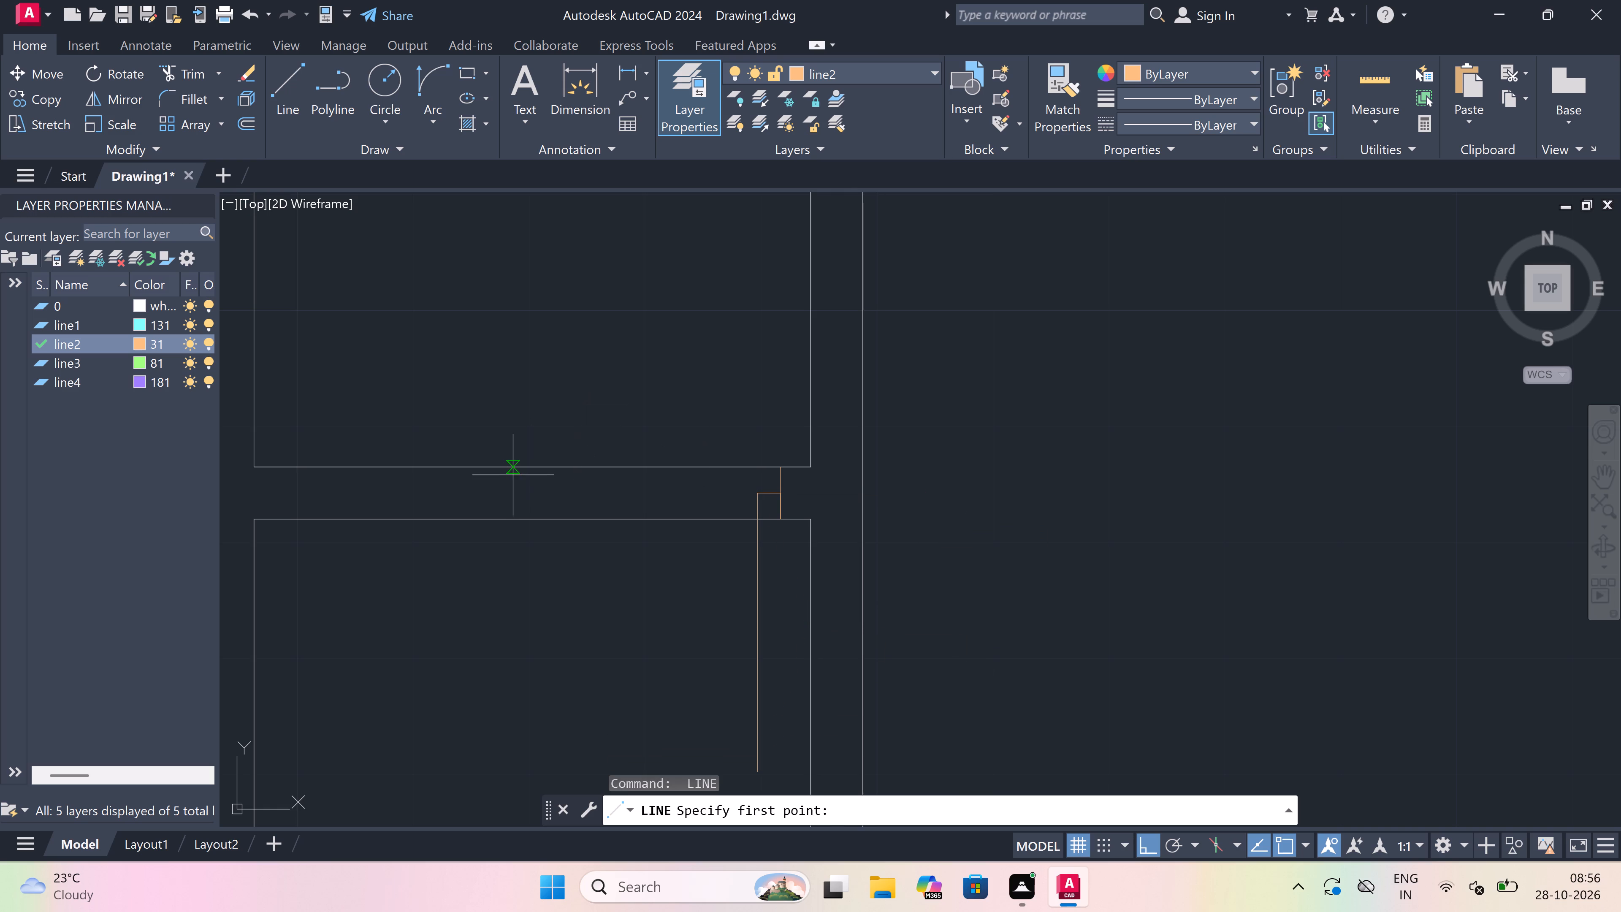
pyautogui.click(489, 472)
pyautogui.click(487, 518)
pyautogui.moveTo(487, 497); pyautogui.dragTo(510, 486)
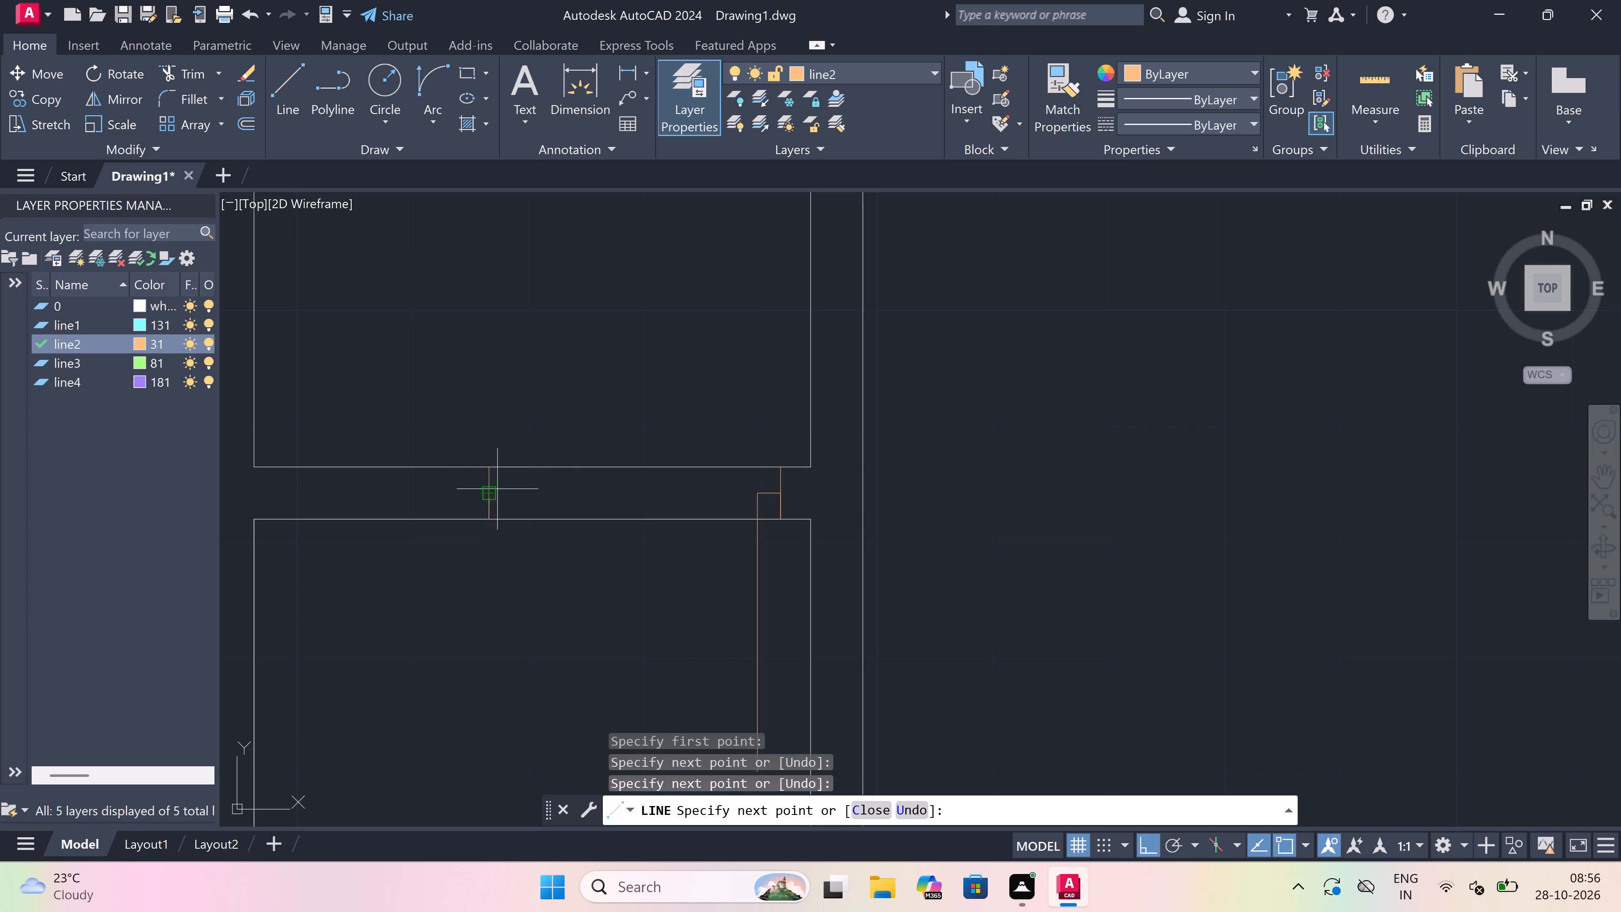
pyautogui.press('2')
pyautogui.write('"')
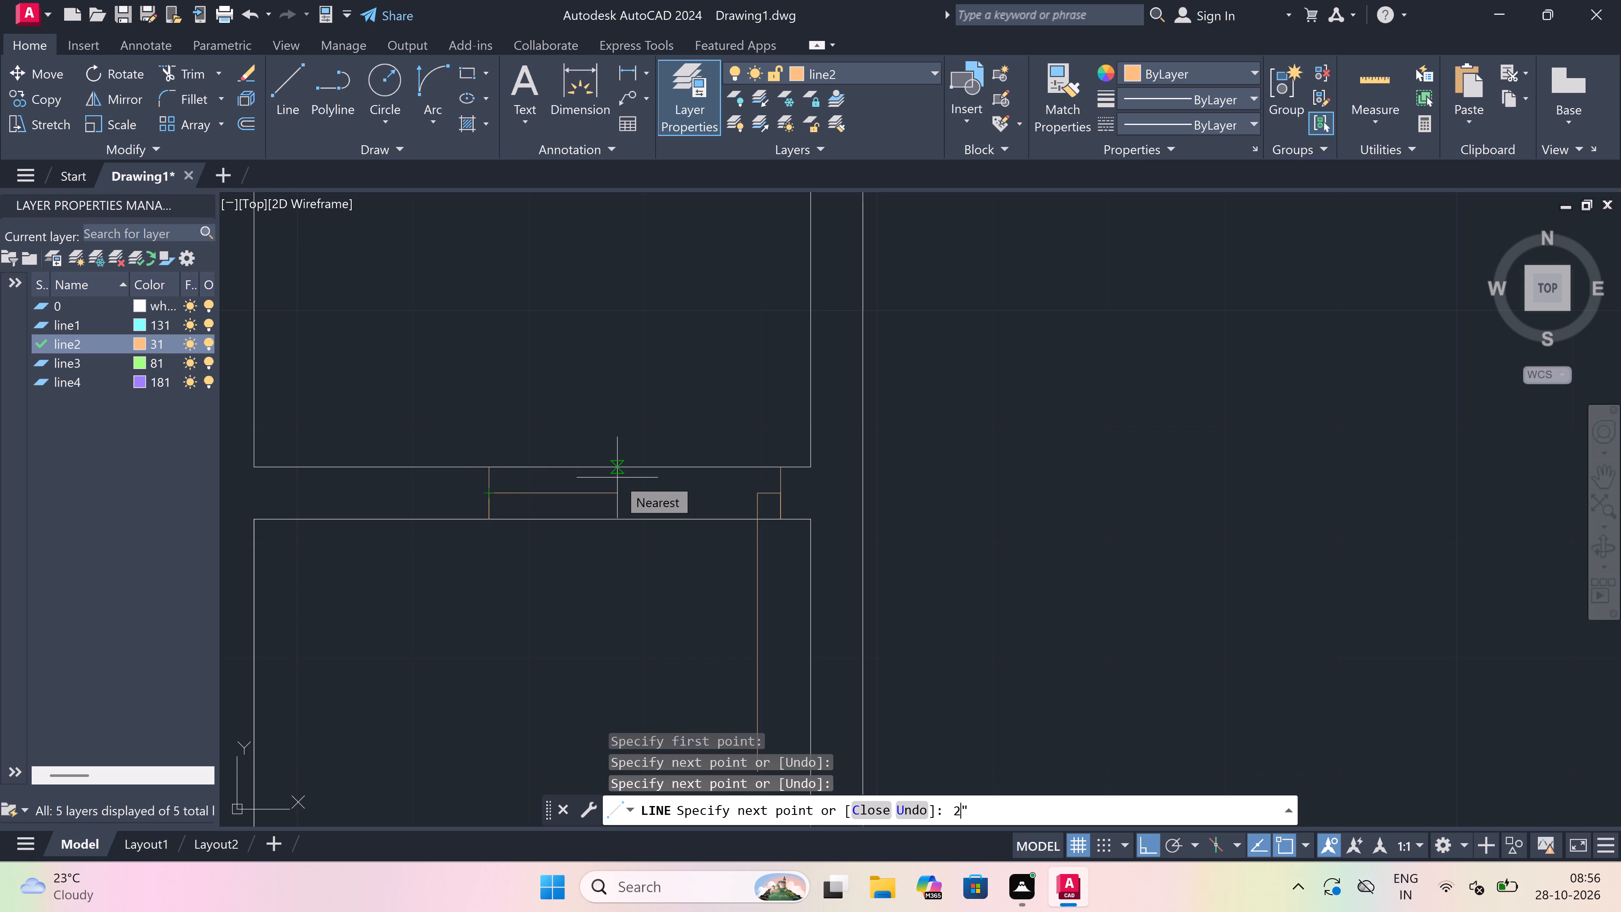
pyautogui.press('space')
pyautogui.press('Escape')
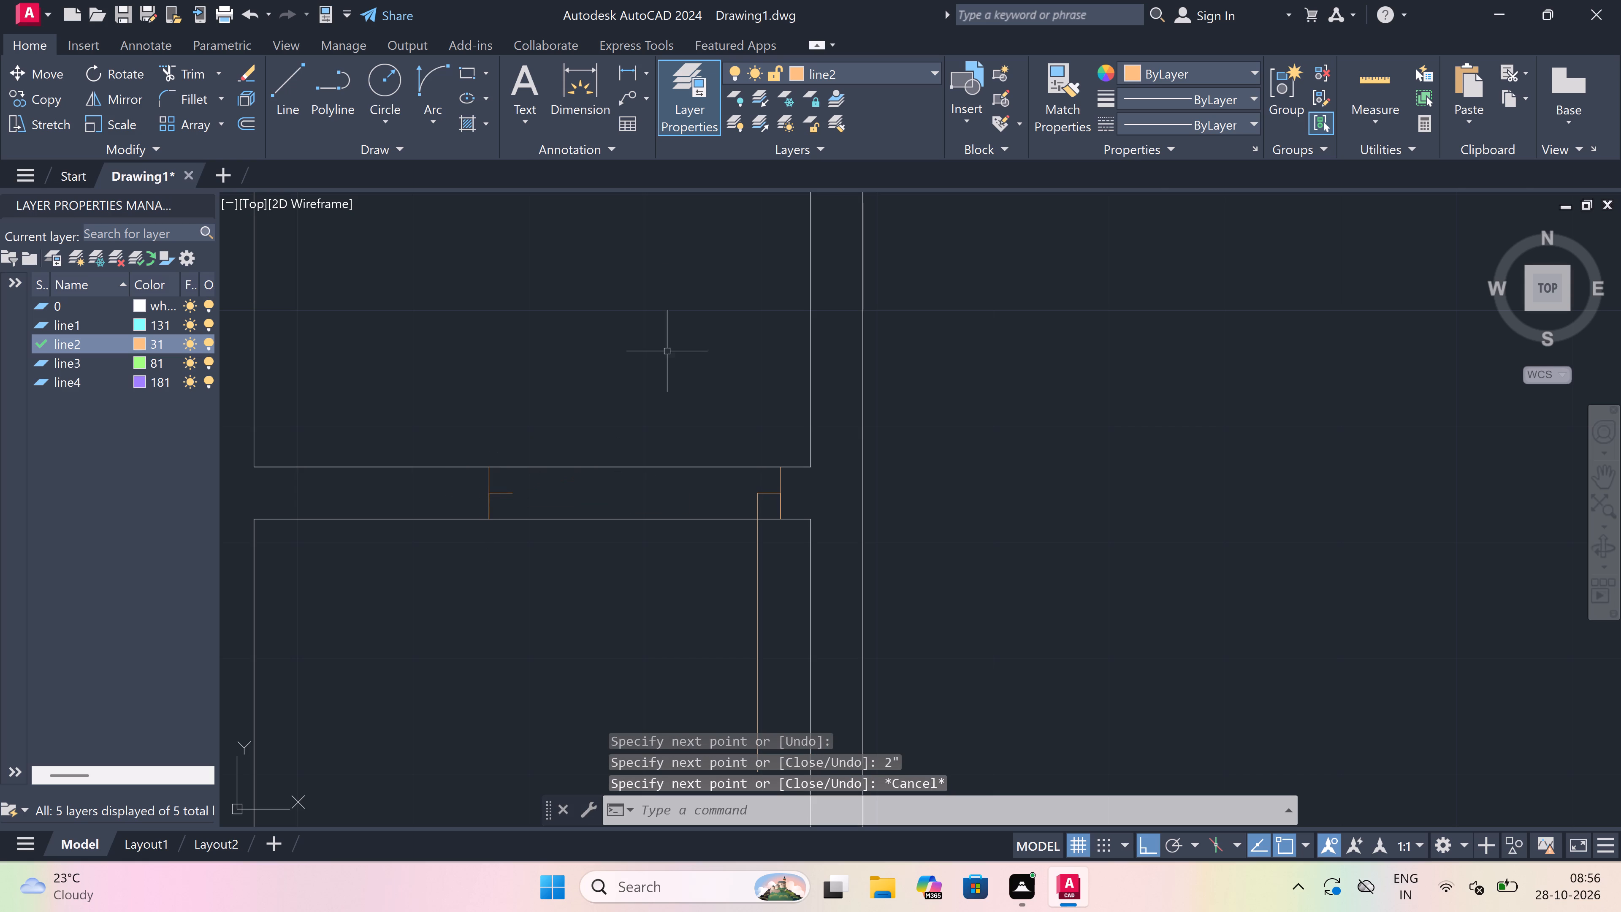
# Draw the door's swing arc from the south end of the 2' leaf to the end of the west jamb's stub.
pyautogui.scroll(-2, 667, 269)
pyautogui.scroll(1, 650, 340)
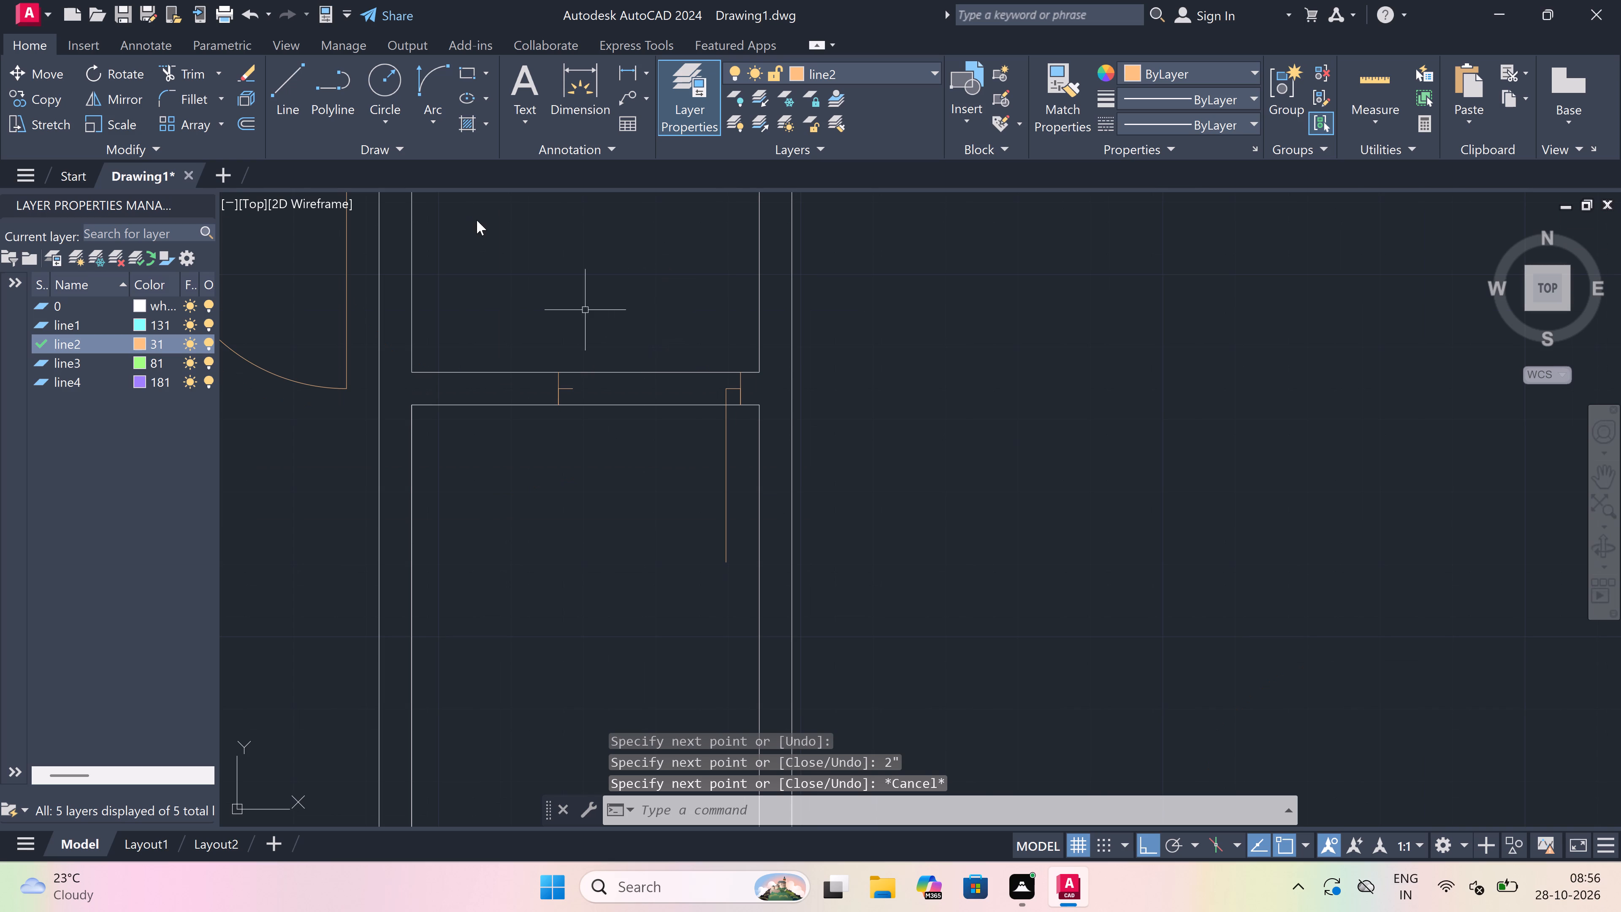
pyautogui.click(426, 78)
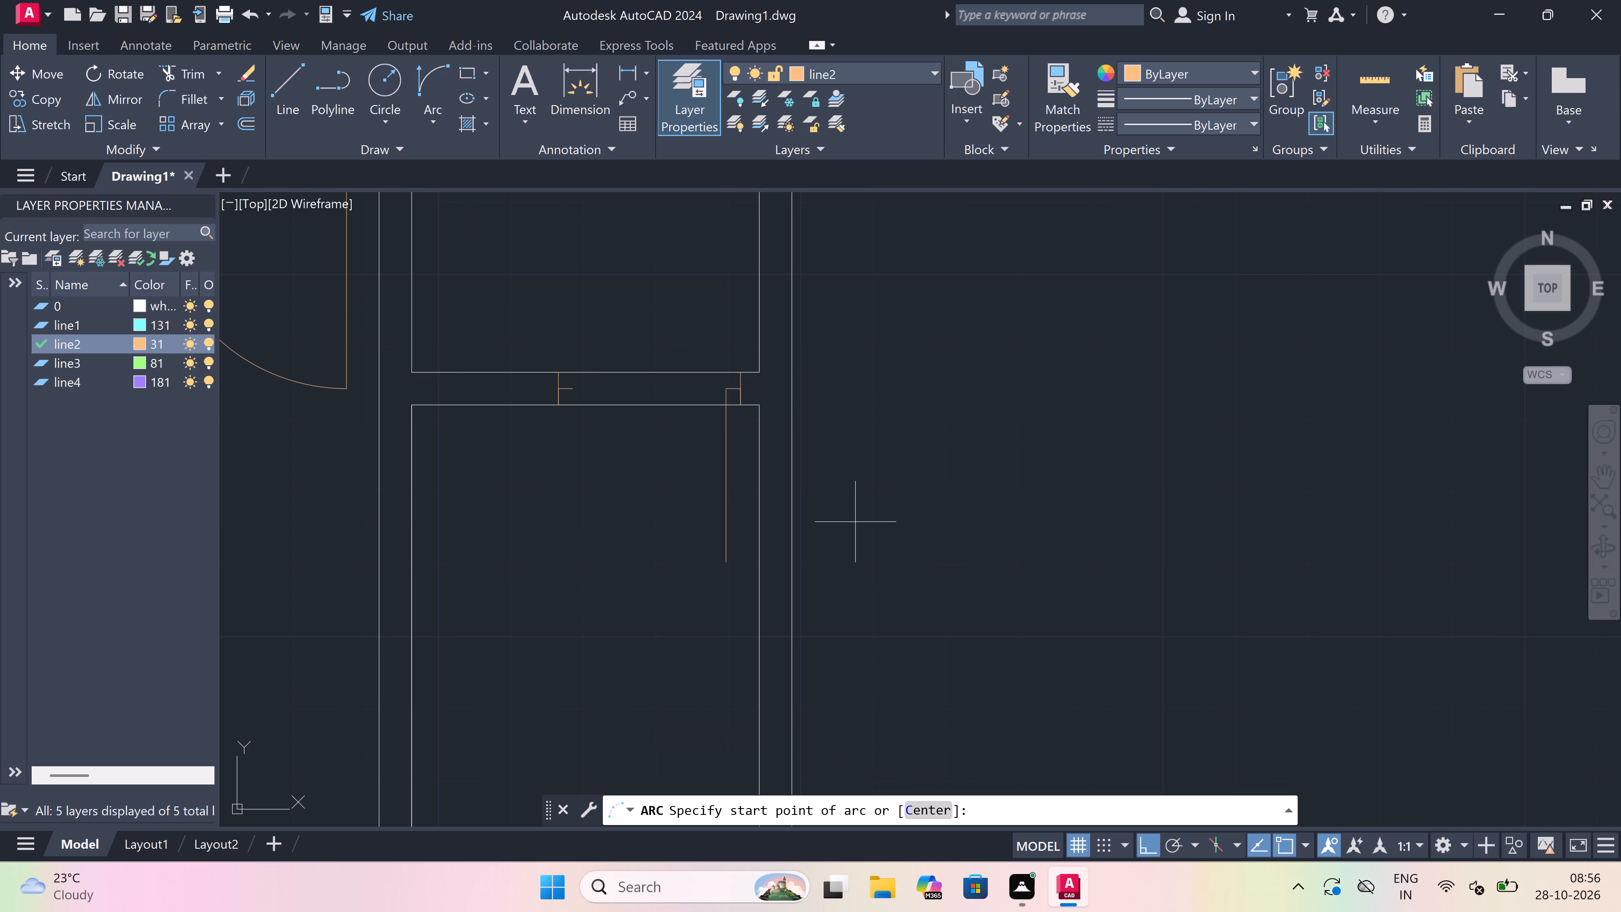
pyautogui.moveTo(729, 567); pyautogui.dragTo(712, 549)
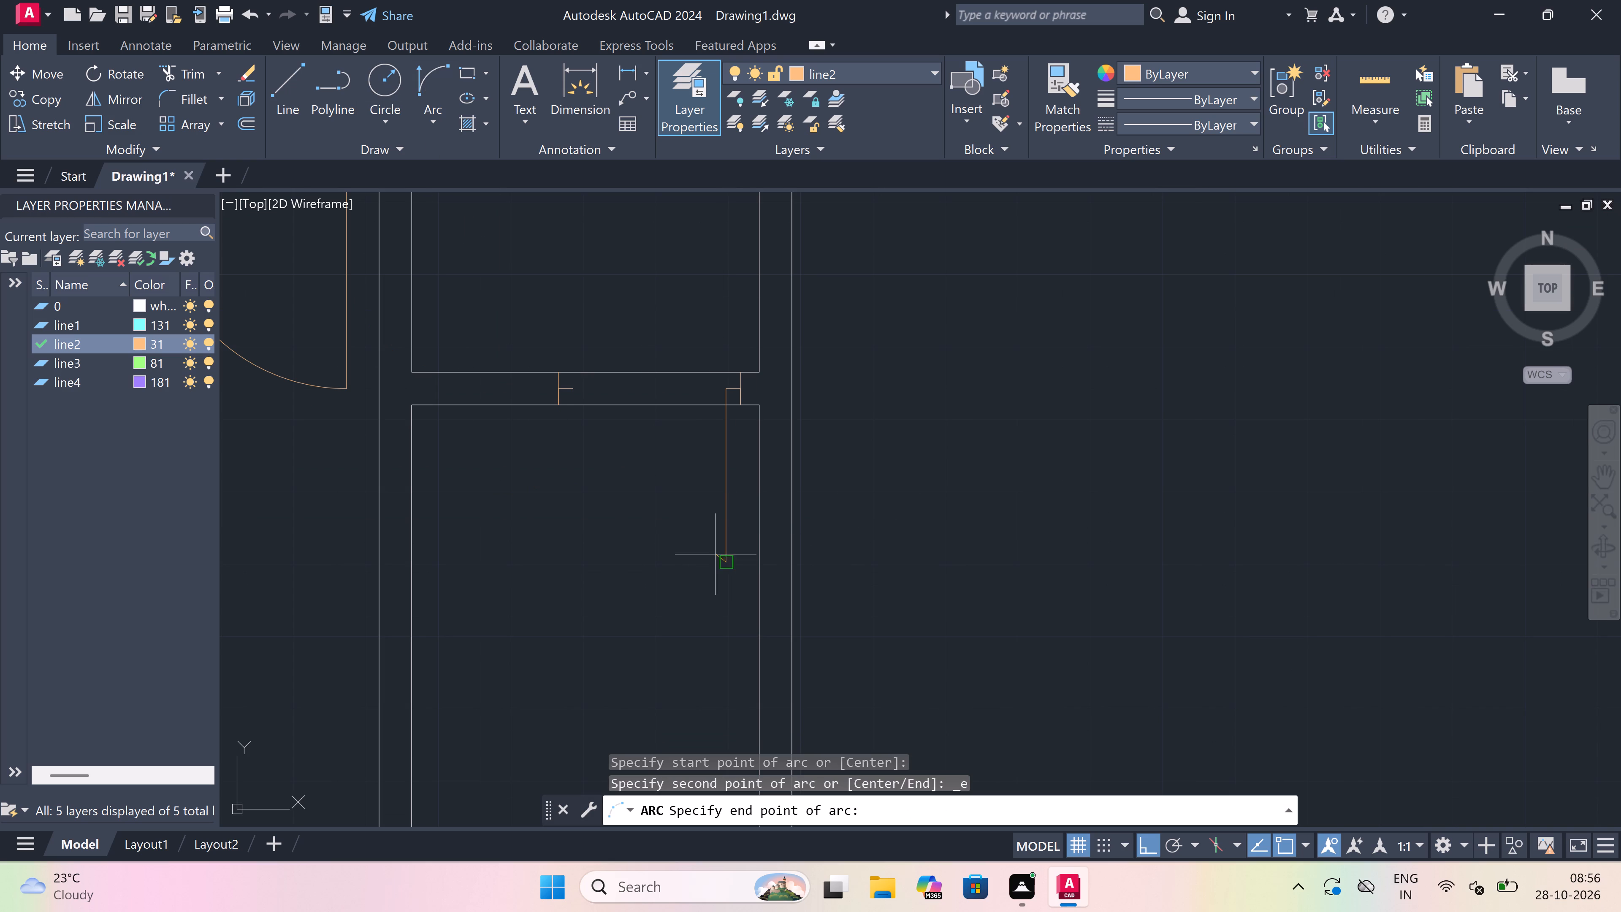
pyautogui.moveTo(576, 391); pyautogui.dragTo(571, 396)
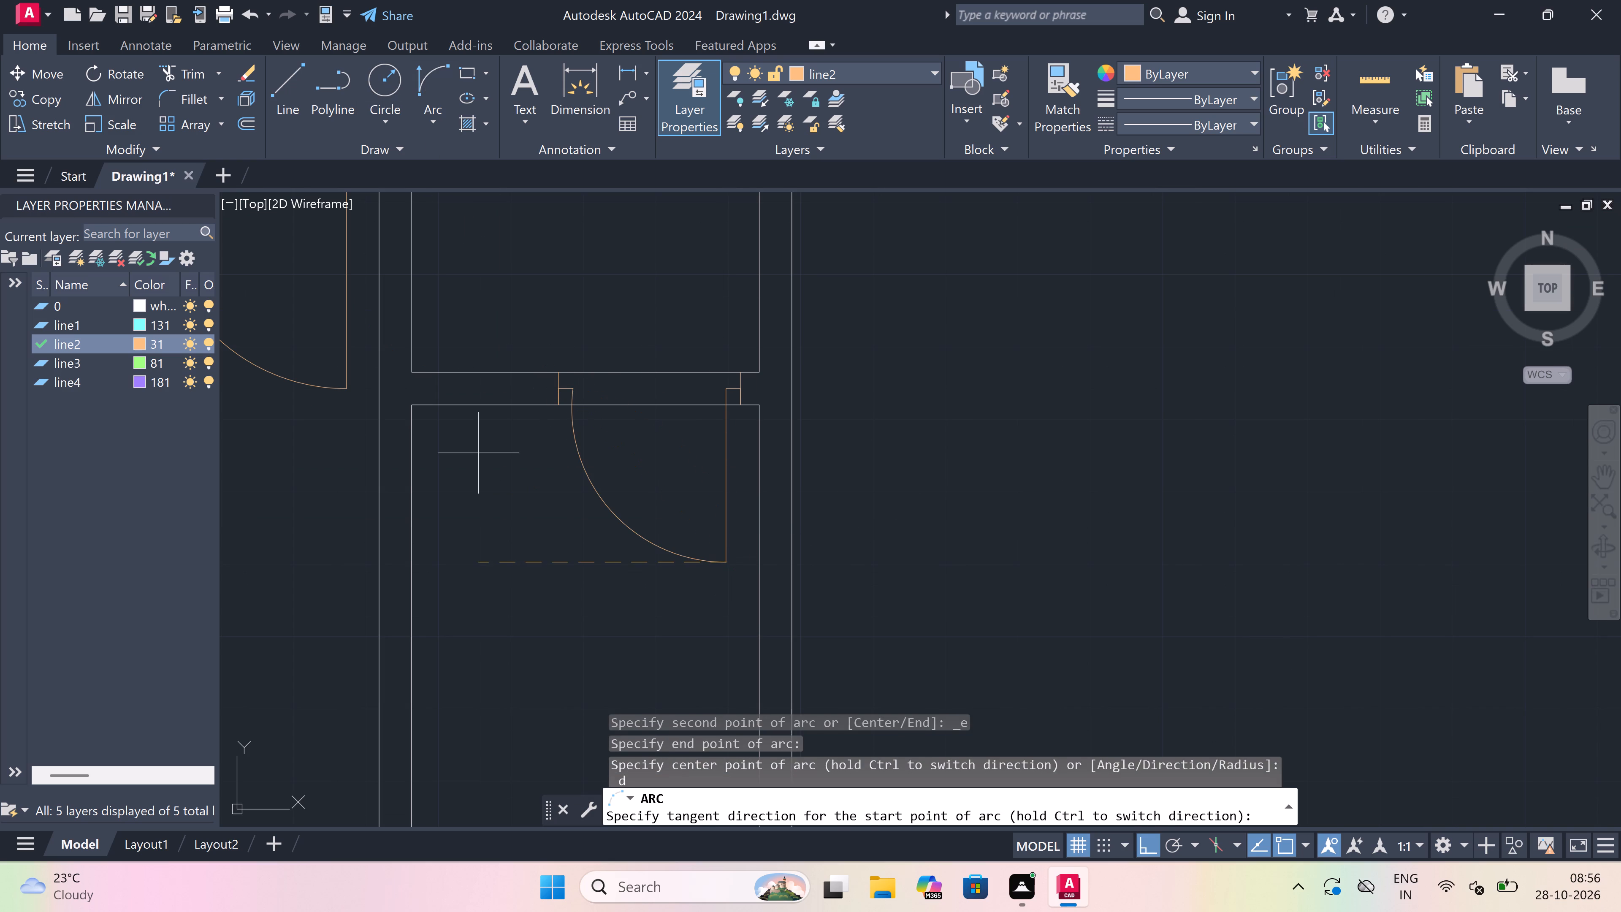
pyautogui.moveTo(447, 532); pyautogui.dragTo(519, 549)
# Trim both partition lines between the two jambs to open the doorway.
pyautogui.write('tr')
pyautogui.press('space')
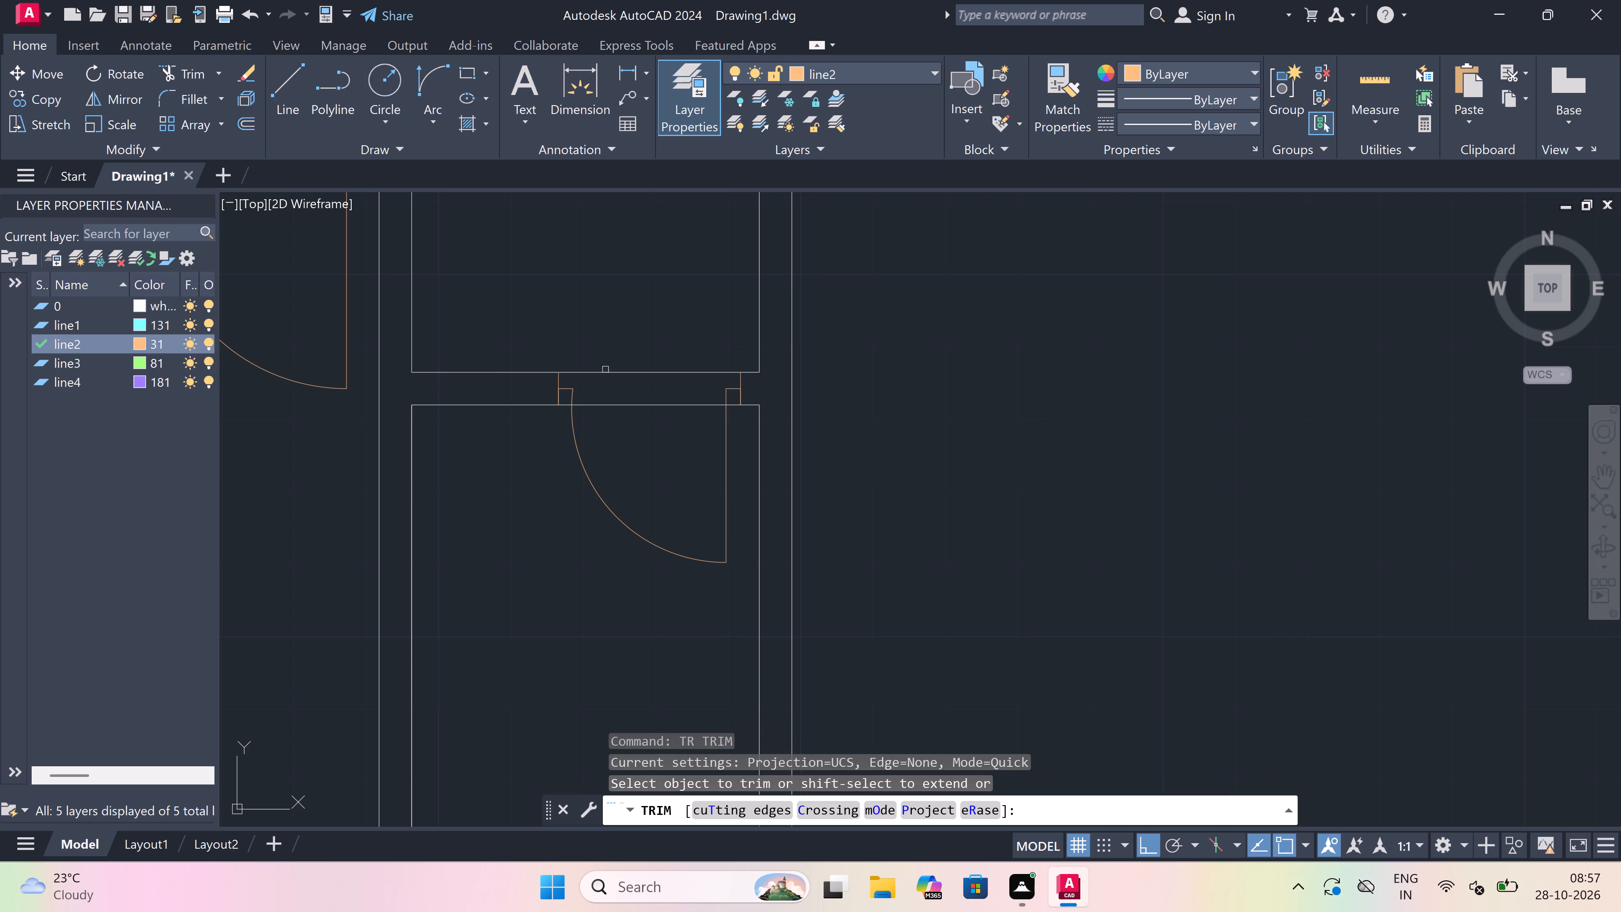
pyautogui.click(655, 377)
pyautogui.click(654, 351)
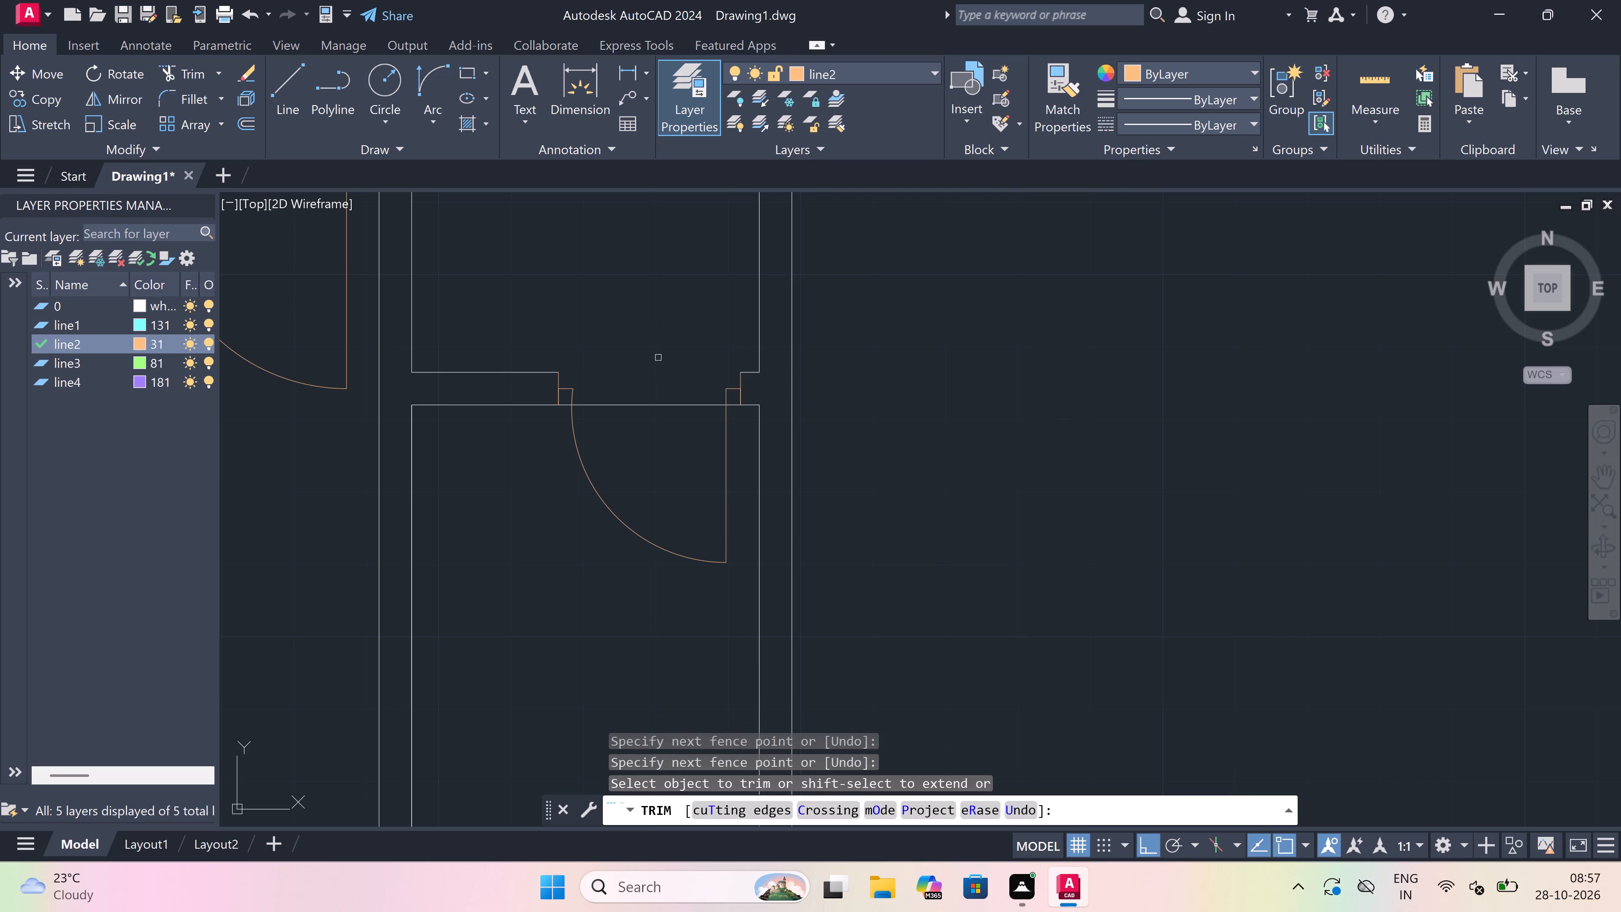
pyautogui.click(667, 388)
pyautogui.click(670, 420)
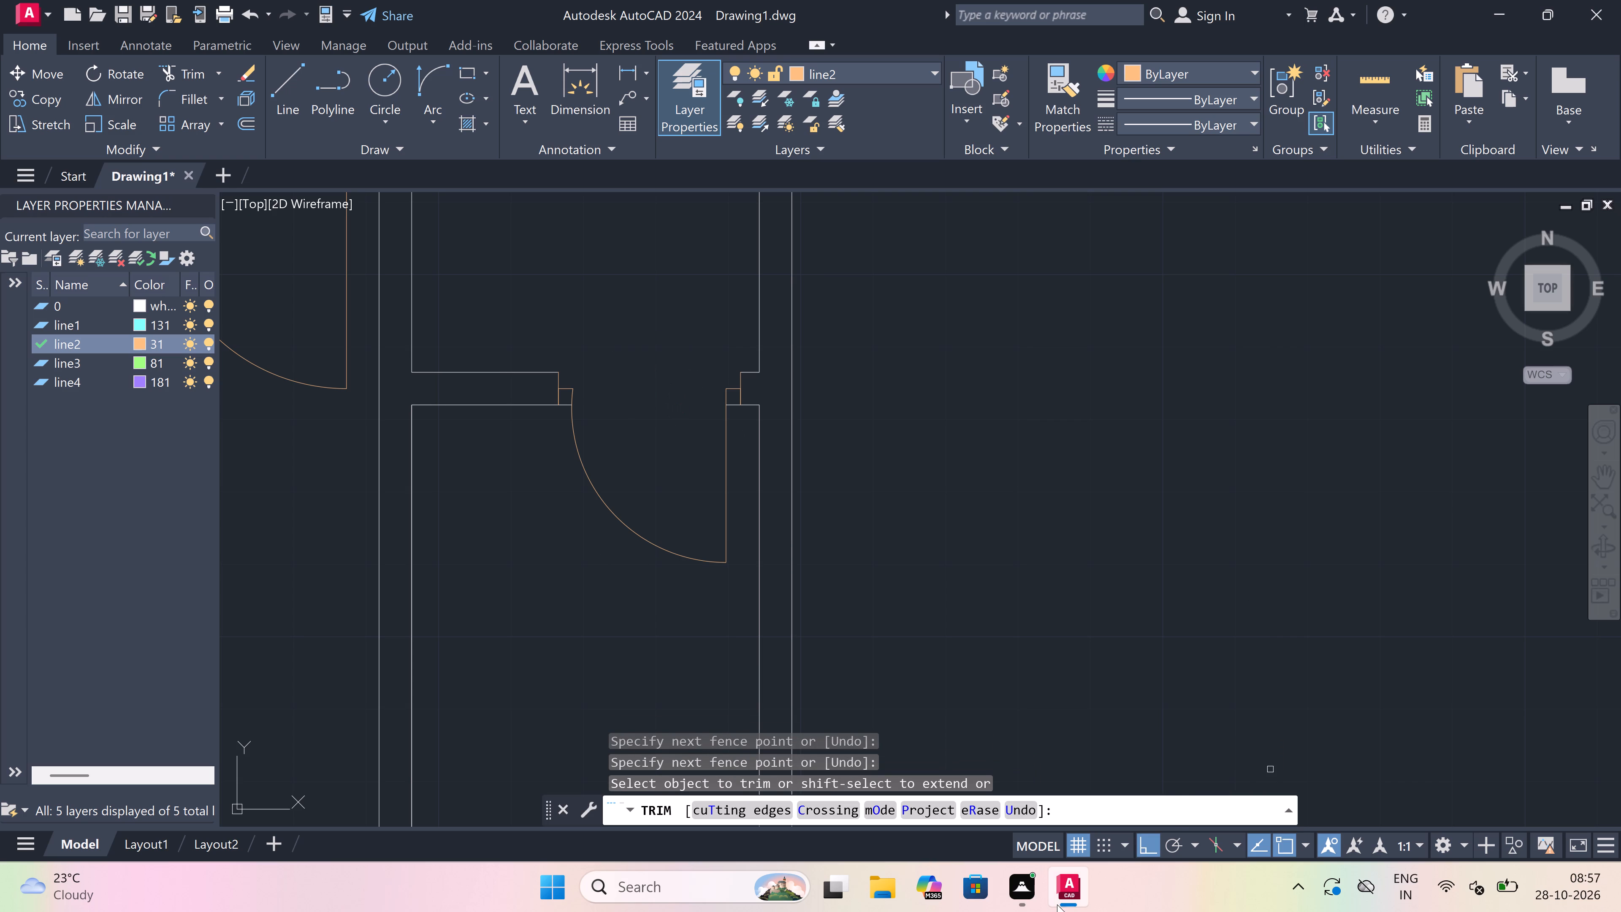
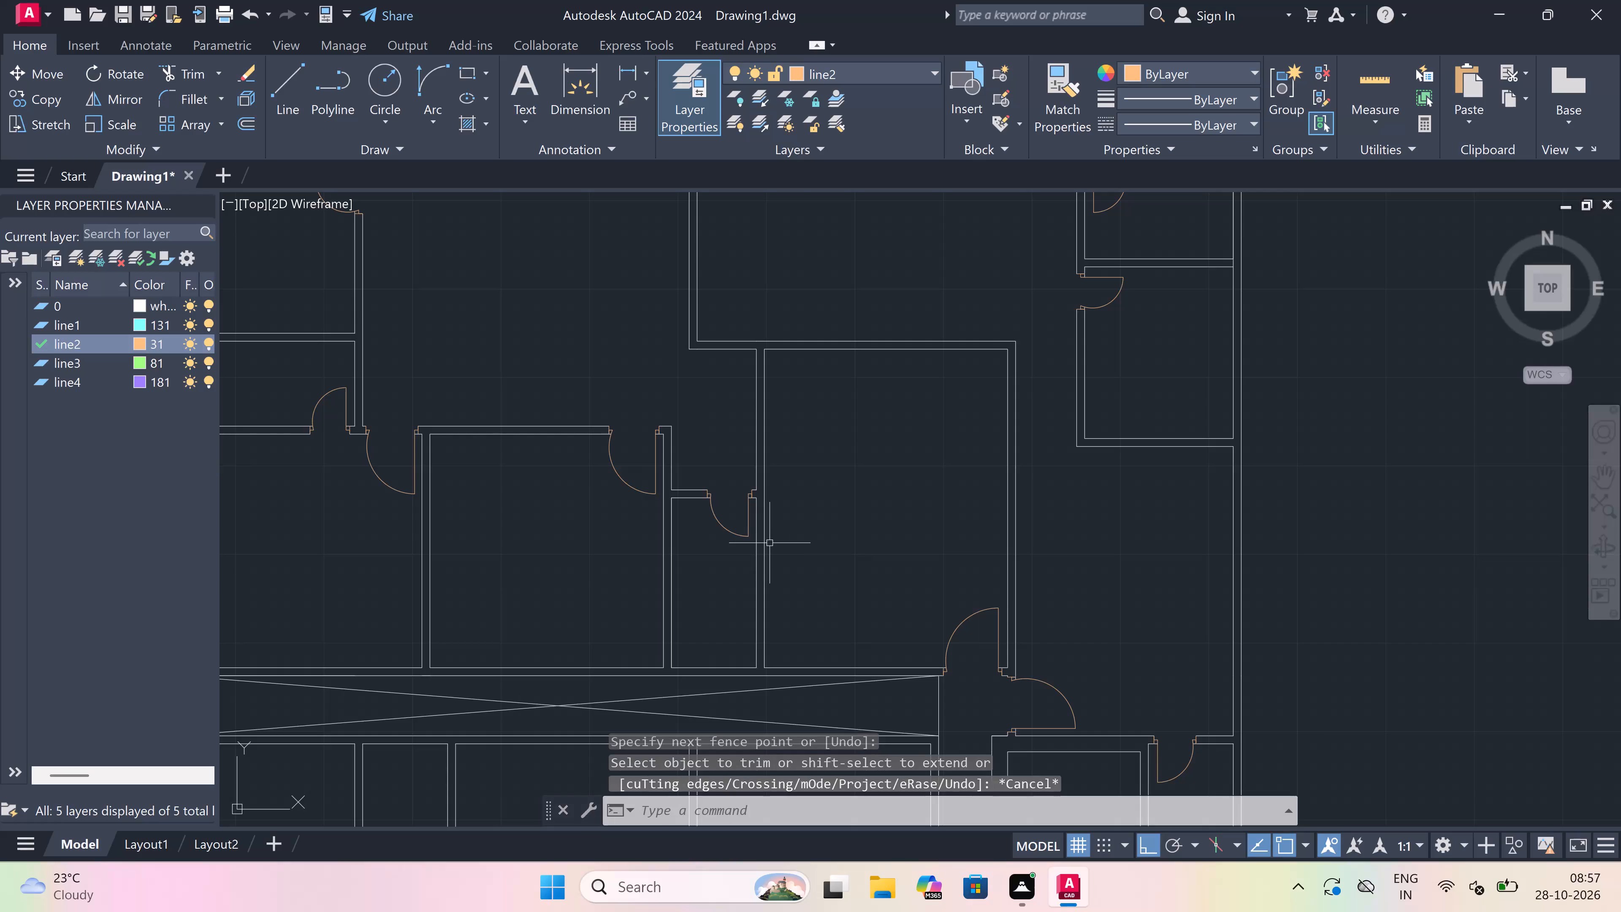
# On layer 0, draw a line across the north-south partition east of the new doorway, level with the western wall's north face.
pyautogui.write('l')
pyautogui.press('space')
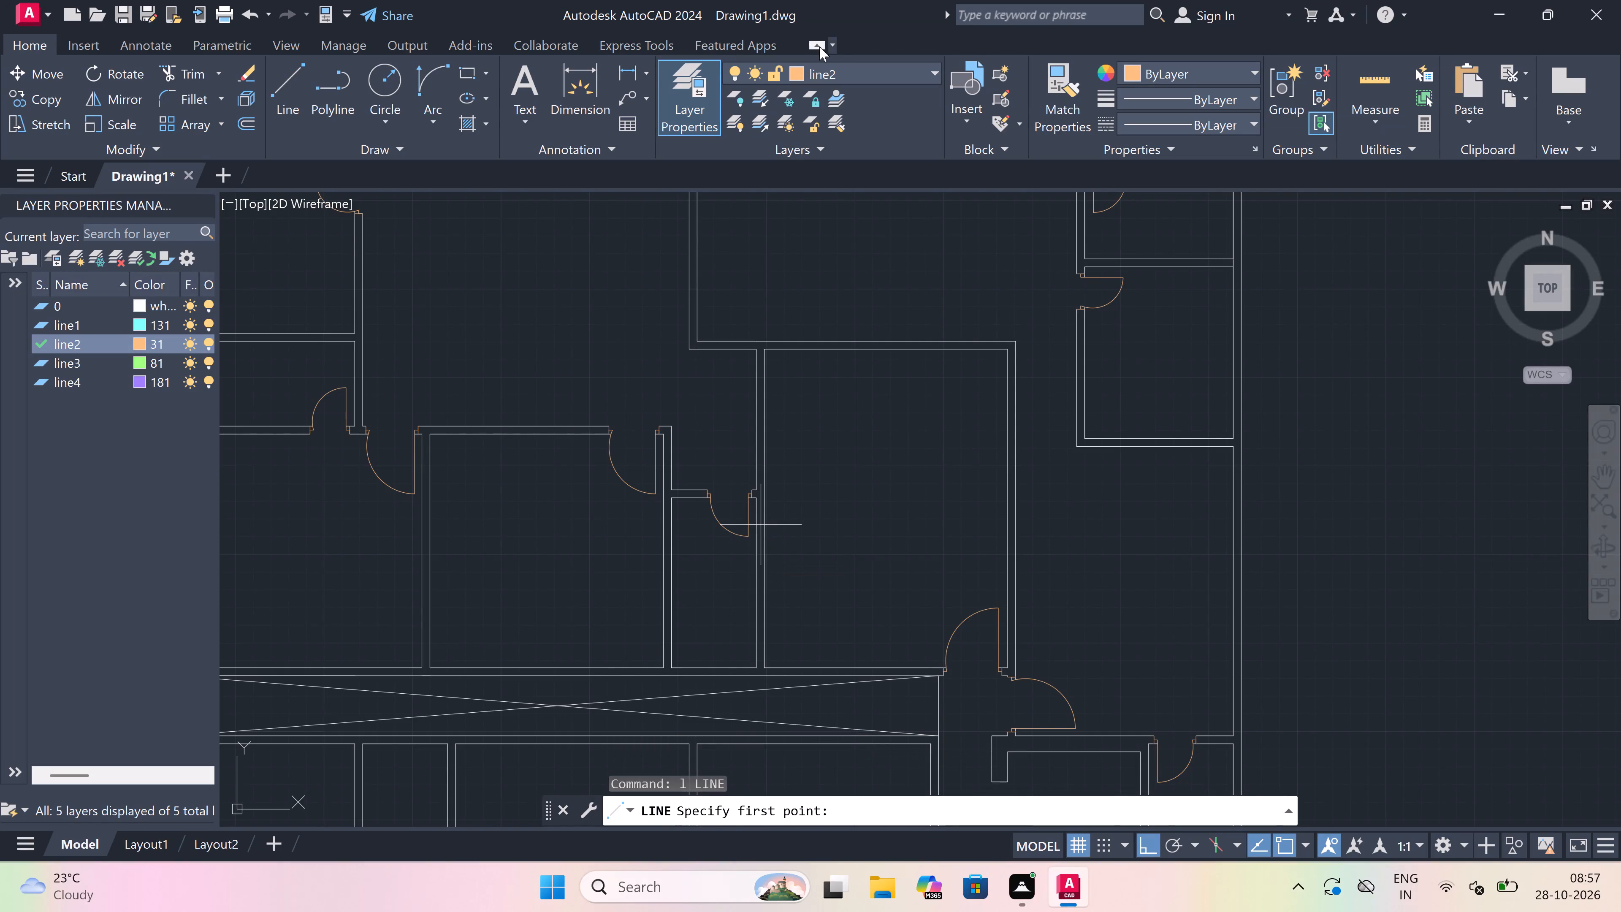
pyautogui.click(862, 73)
pyautogui.click(859, 98)
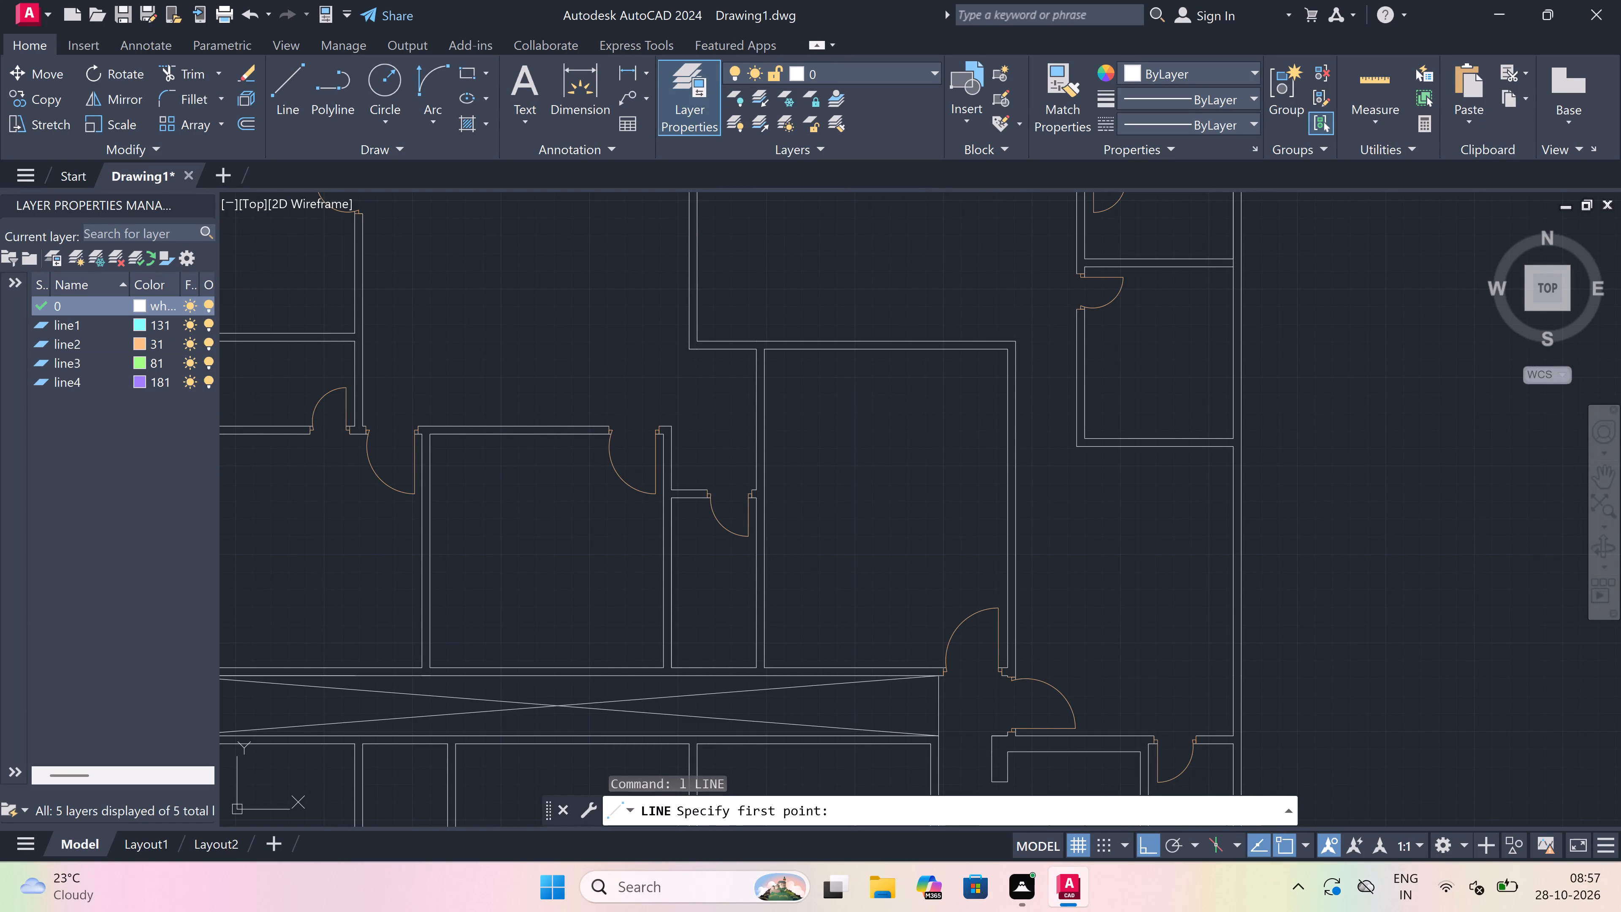
pyautogui.scroll(2, 720, 443)
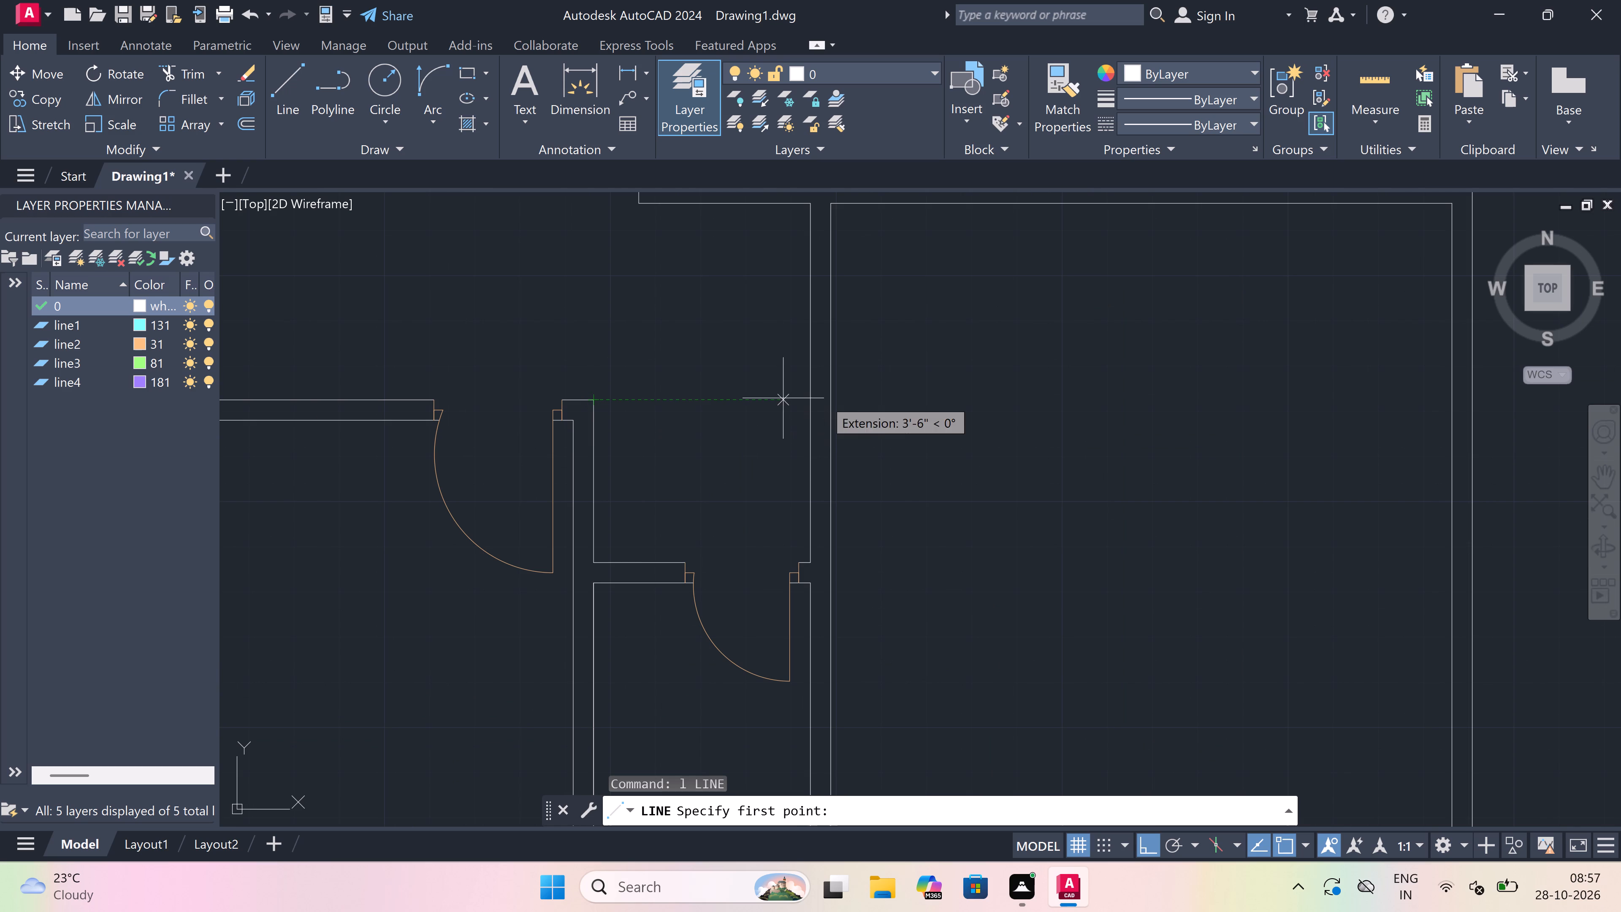
pyautogui.moveTo(804, 402); pyautogui.dragTo(819, 396)
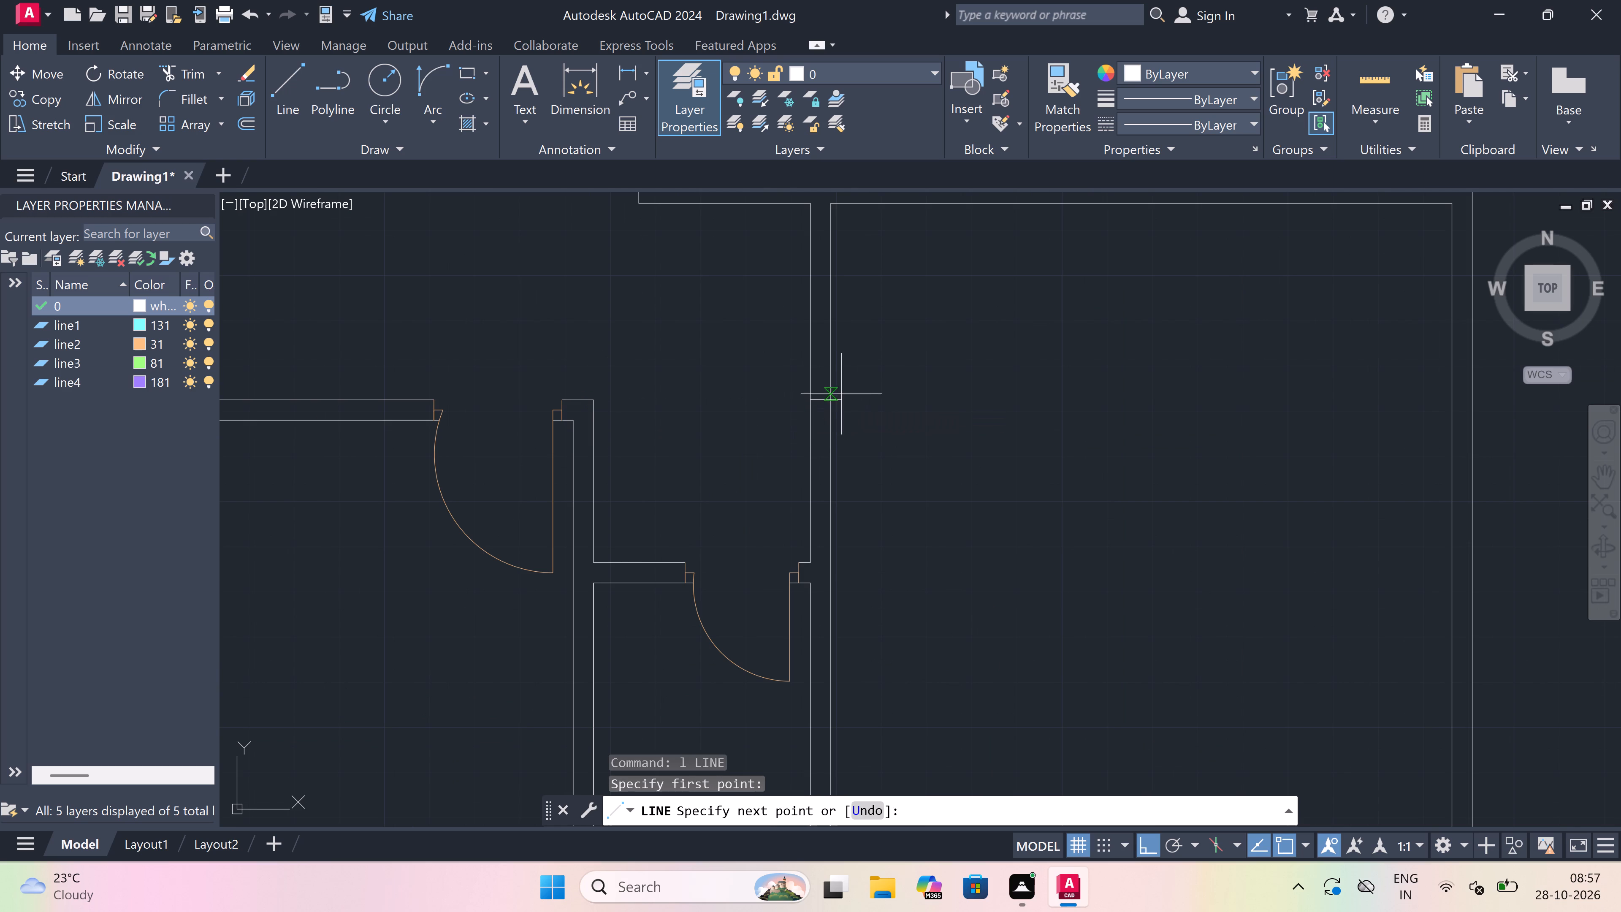
pyautogui.click(833, 394)
pyautogui.scroll(-4, 833, 394)
pyautogui.scroll(4, 836, 372)
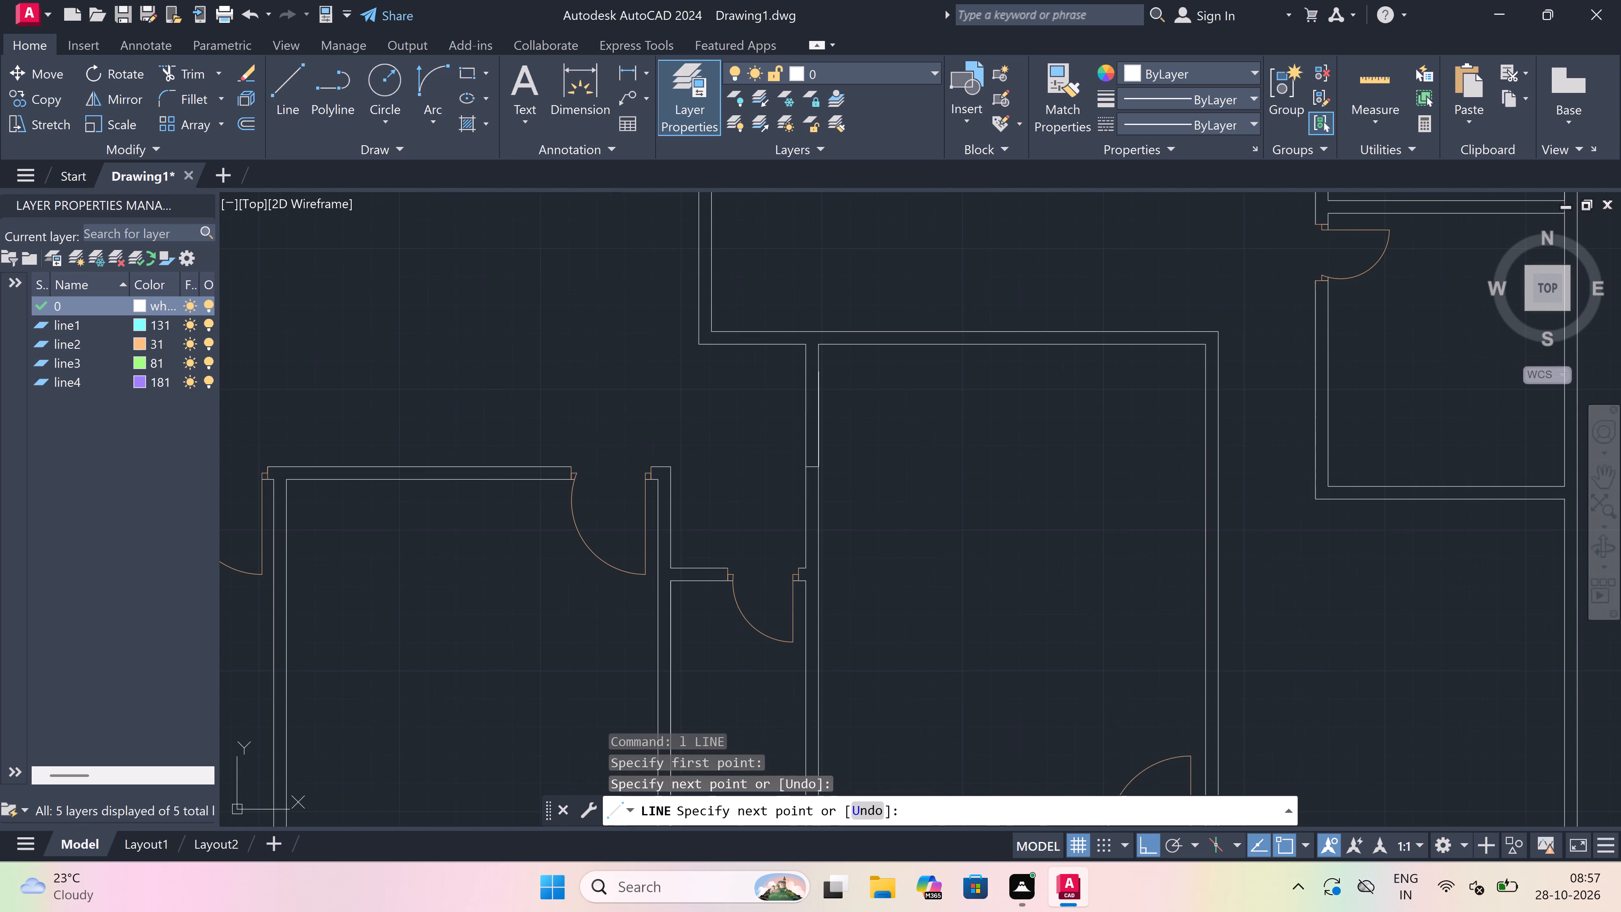
pyautogui.press('Escape')
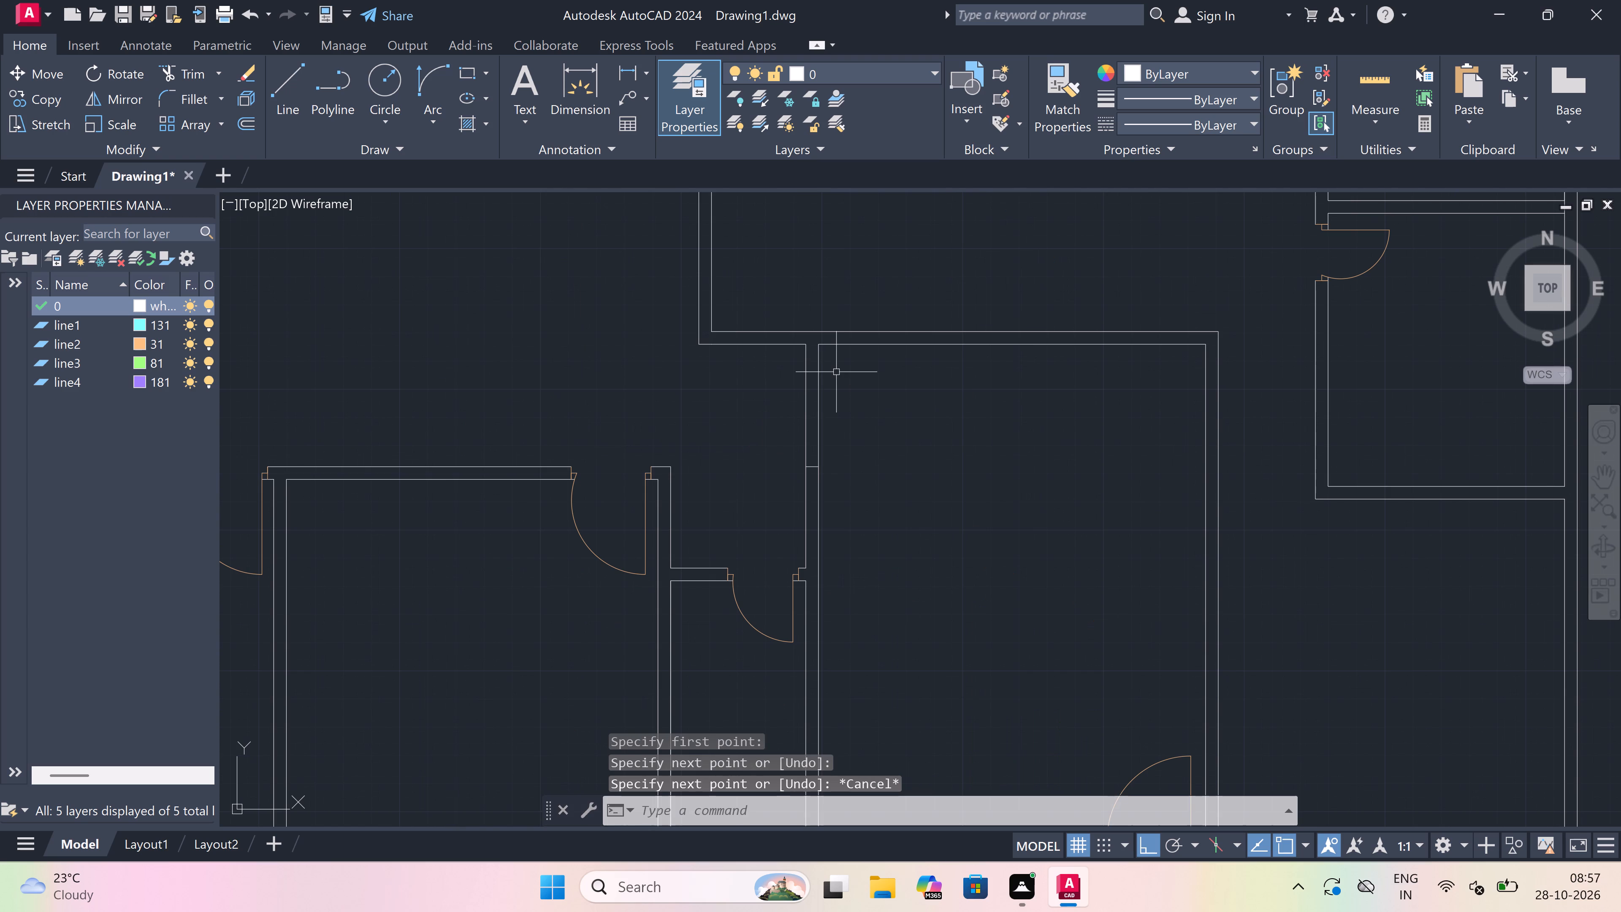
# Extend the upper wall's south face line westward across the gap at the partition's north end.
pyautogui.write('ex')
pyautogui.press('space')
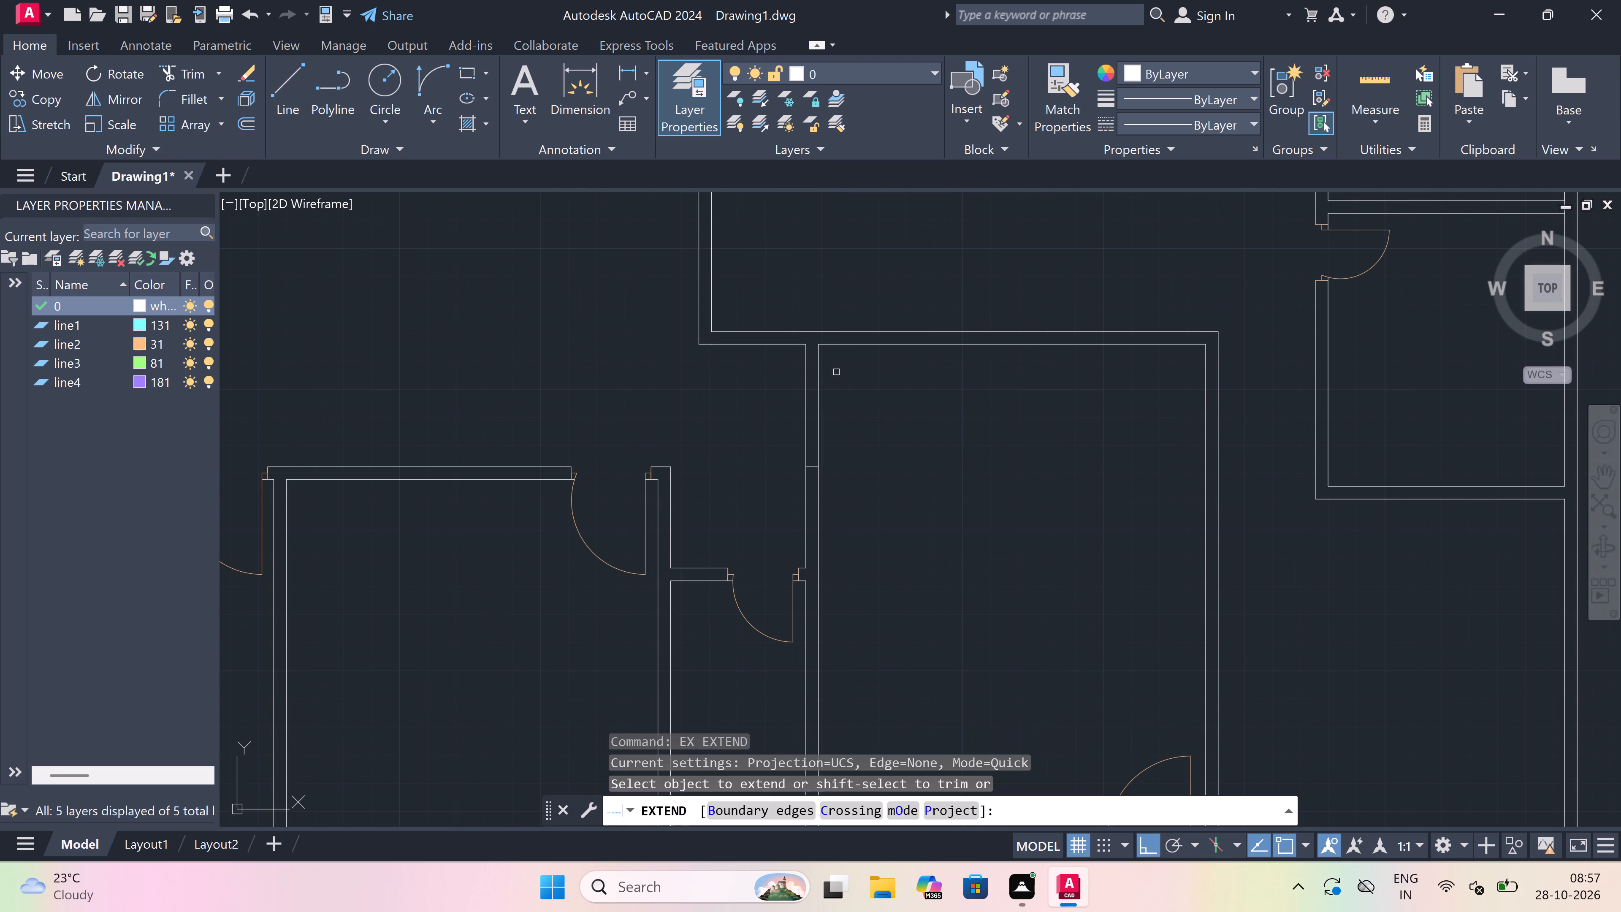
pyautogui.click(829, 347)
pyautogui.press('Escape')
# Trim both partition lines north of the new end line, up to the upper wall.
pyautogui.write('tr')
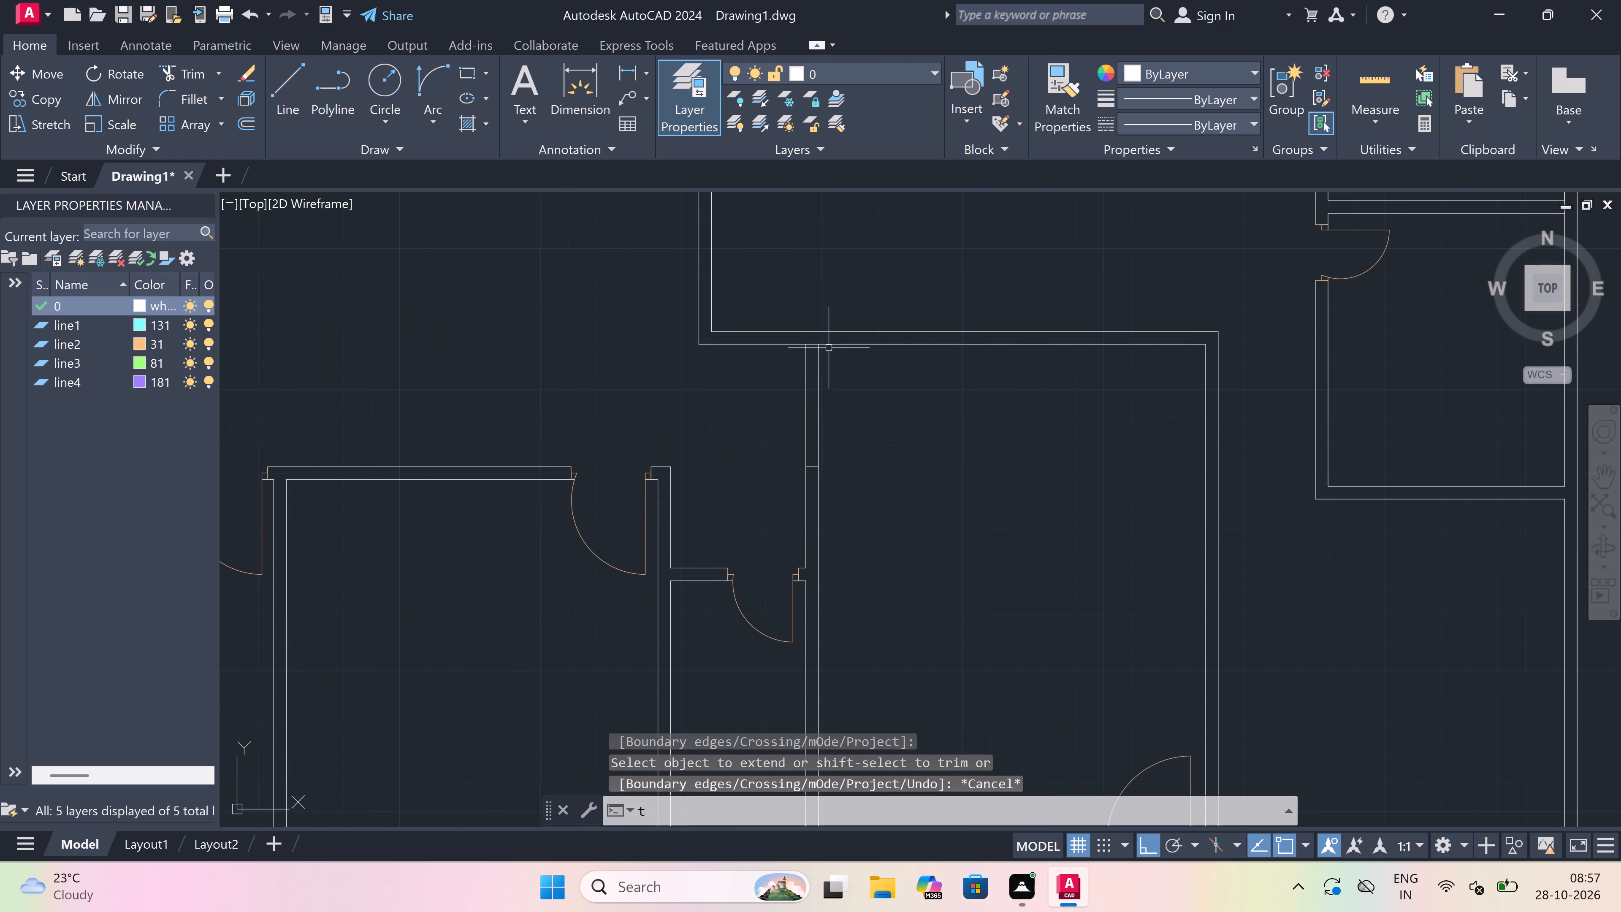
pyautogui.press('space')
pyautogui.moveTo(856, 400); pyautogui.dragTo(842, 398)
pyautogui.moveTo(714, 396); pyautogui.dragTo(718, 396)
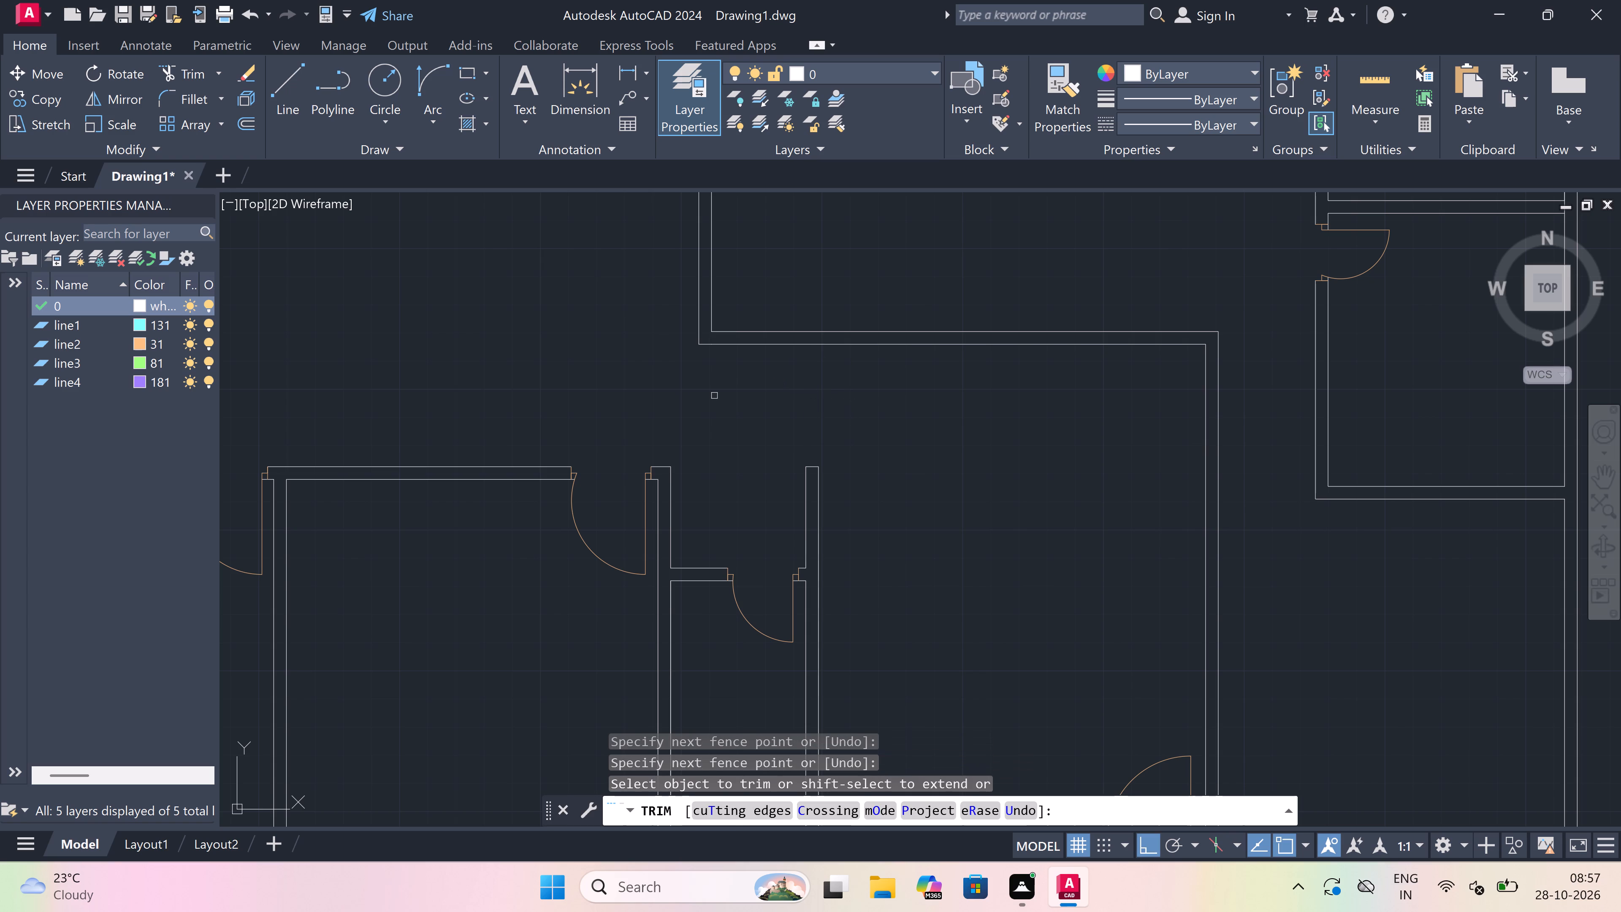
pyautogui.press('Escape')
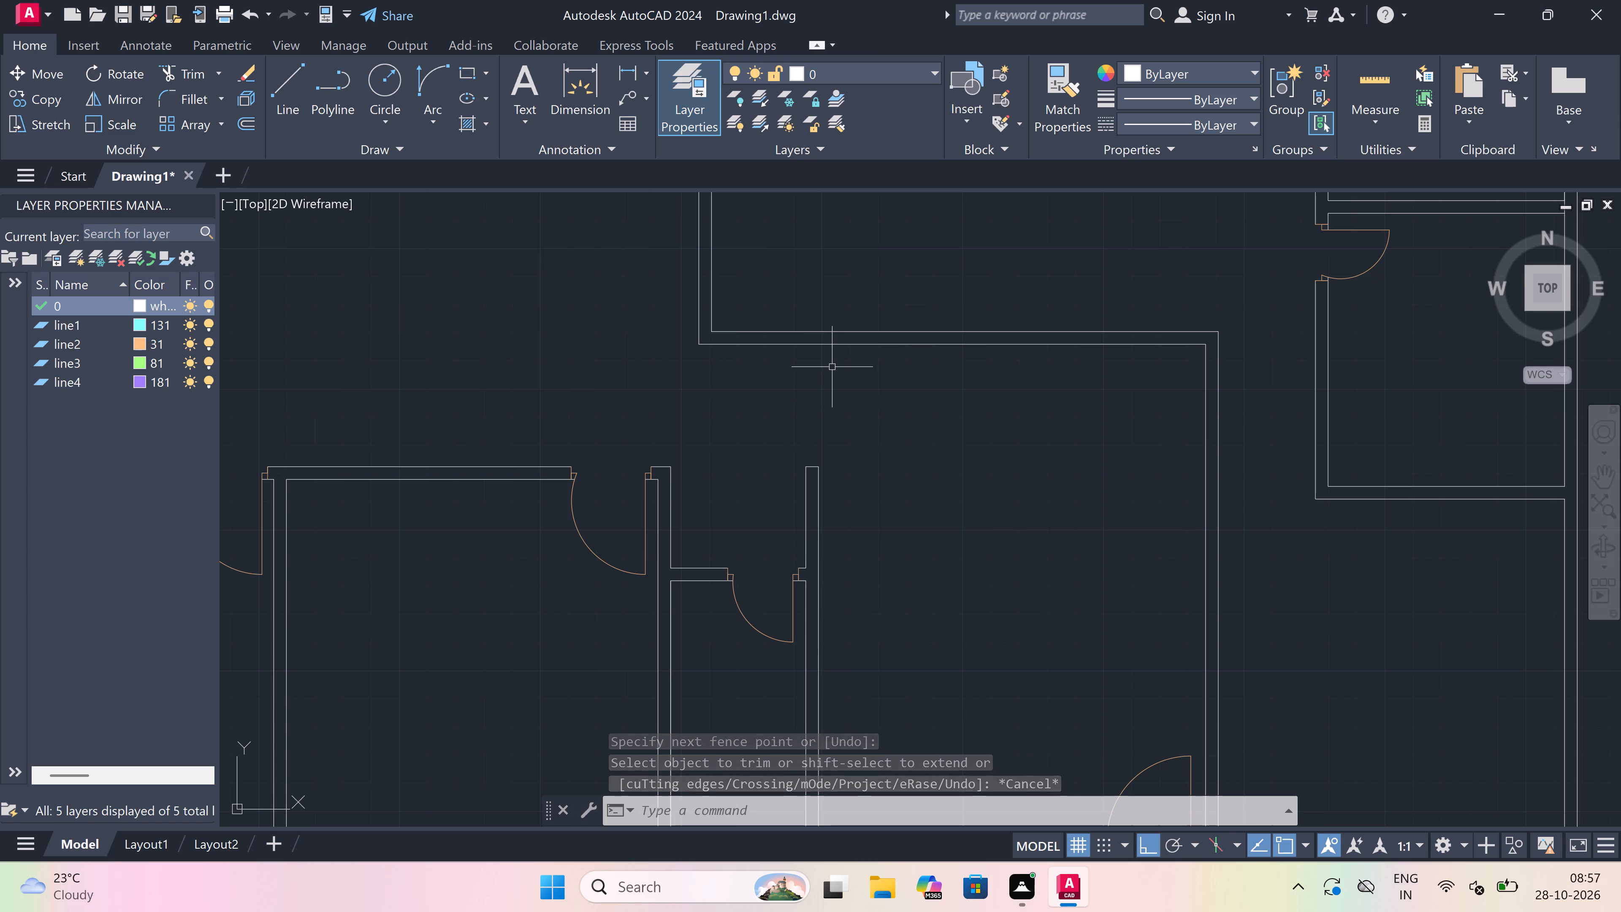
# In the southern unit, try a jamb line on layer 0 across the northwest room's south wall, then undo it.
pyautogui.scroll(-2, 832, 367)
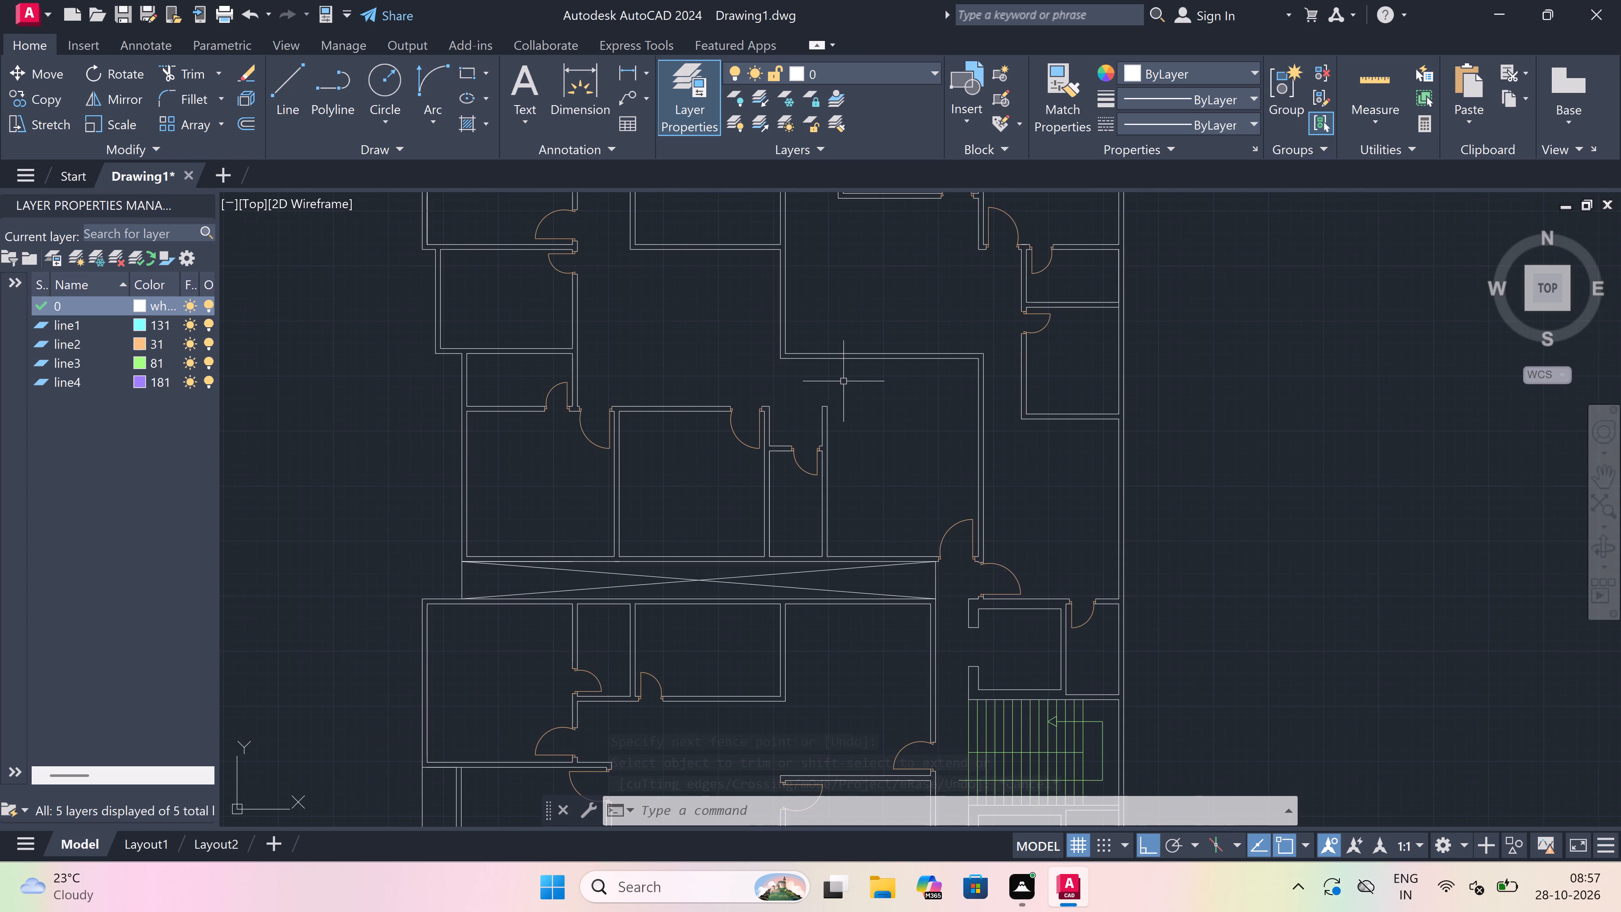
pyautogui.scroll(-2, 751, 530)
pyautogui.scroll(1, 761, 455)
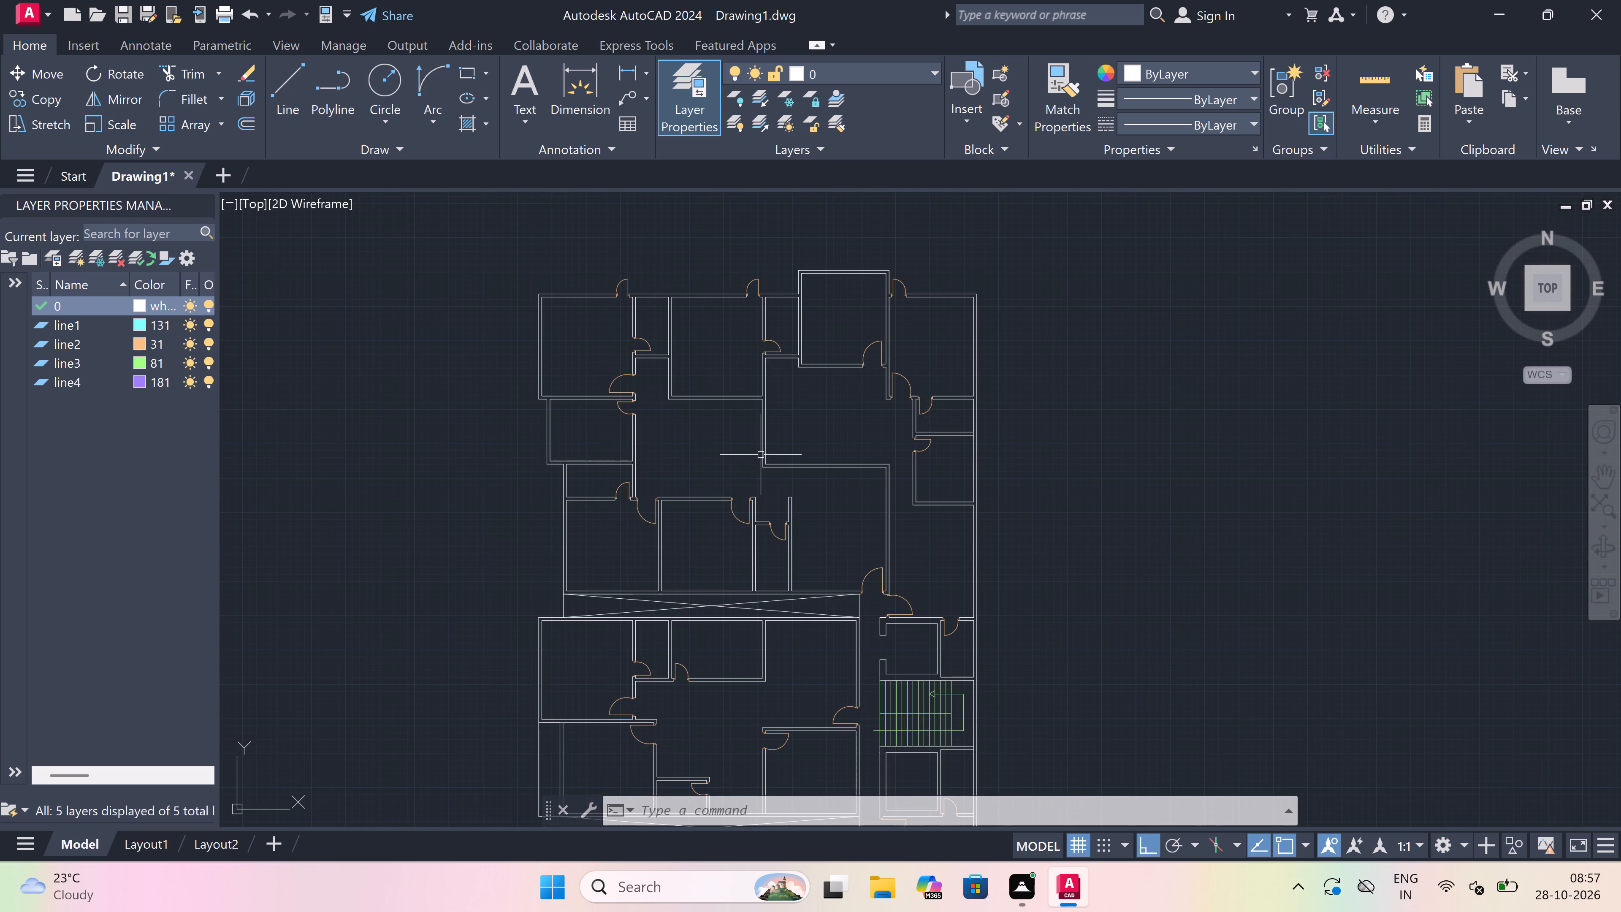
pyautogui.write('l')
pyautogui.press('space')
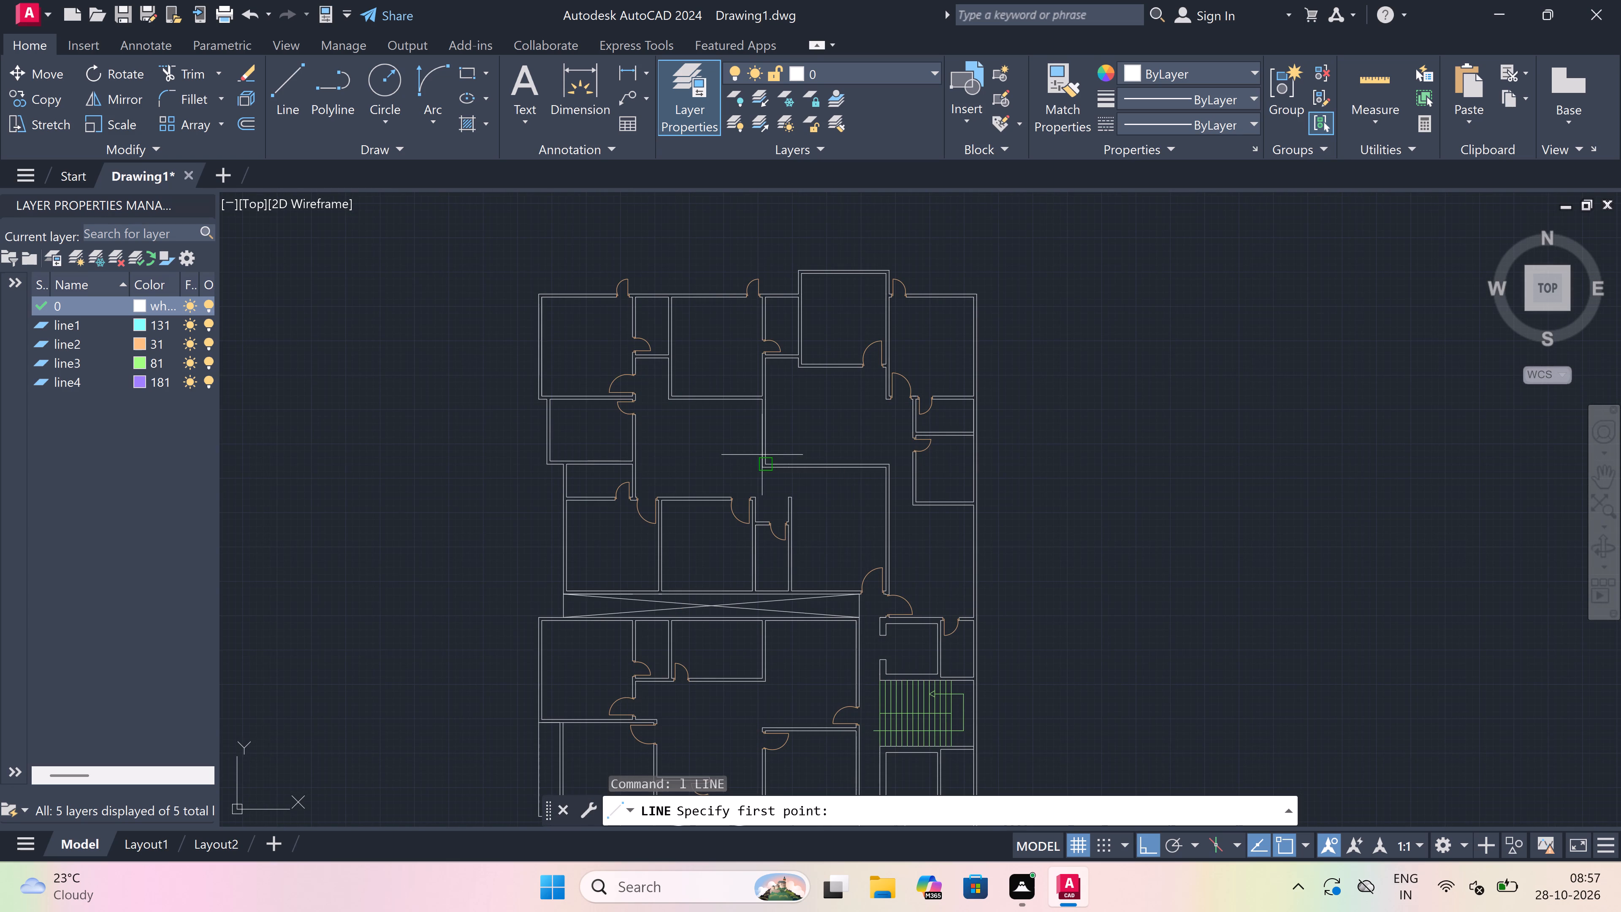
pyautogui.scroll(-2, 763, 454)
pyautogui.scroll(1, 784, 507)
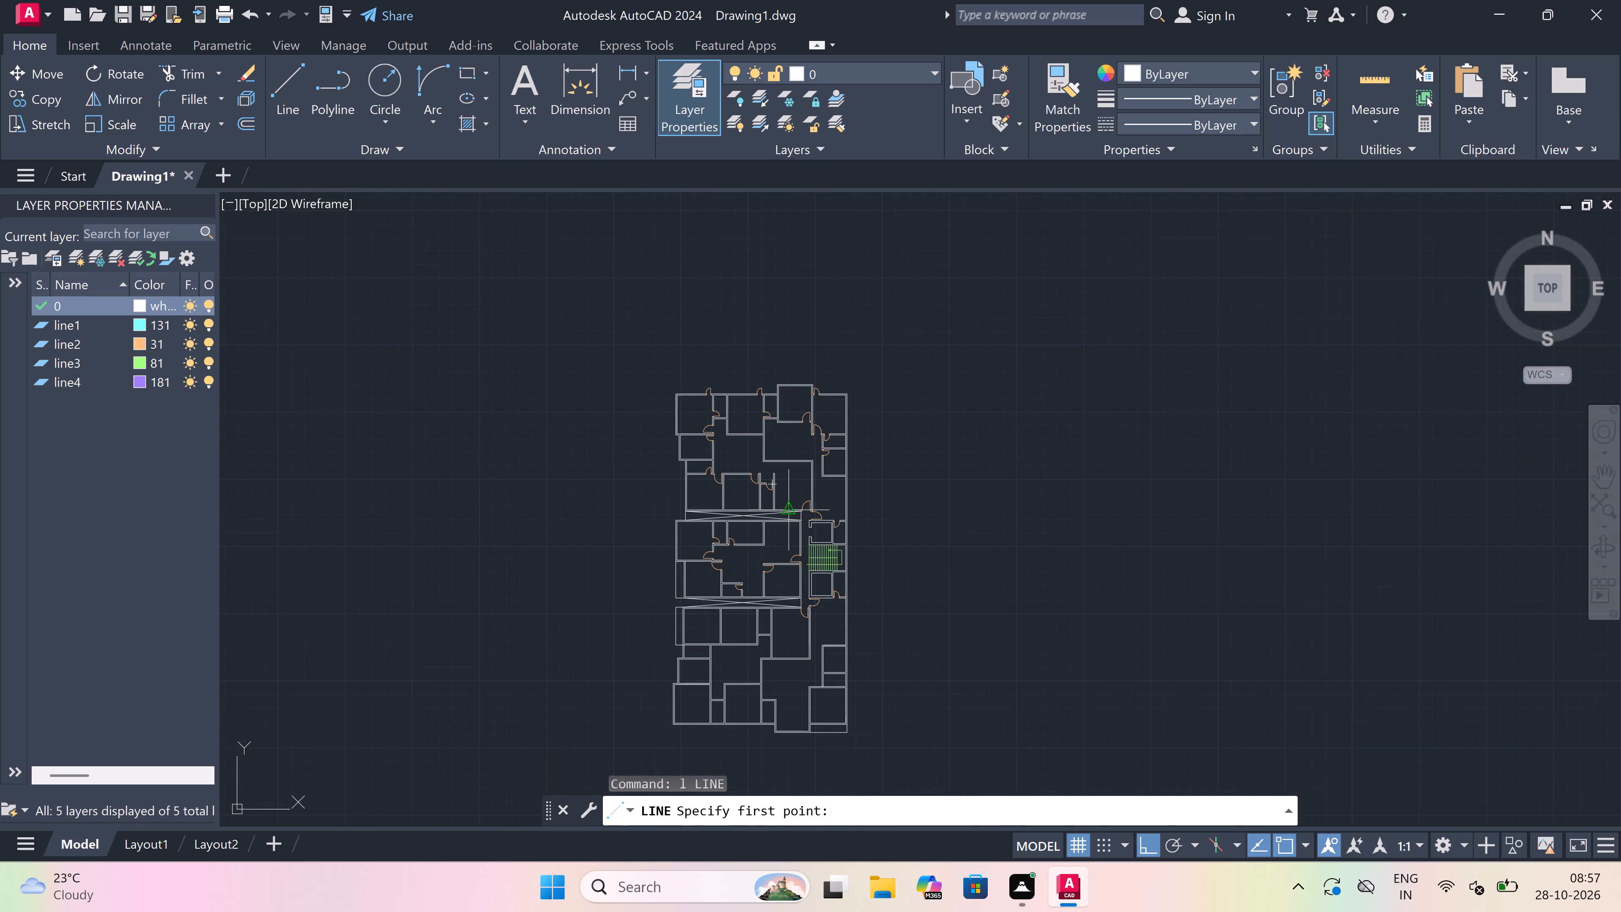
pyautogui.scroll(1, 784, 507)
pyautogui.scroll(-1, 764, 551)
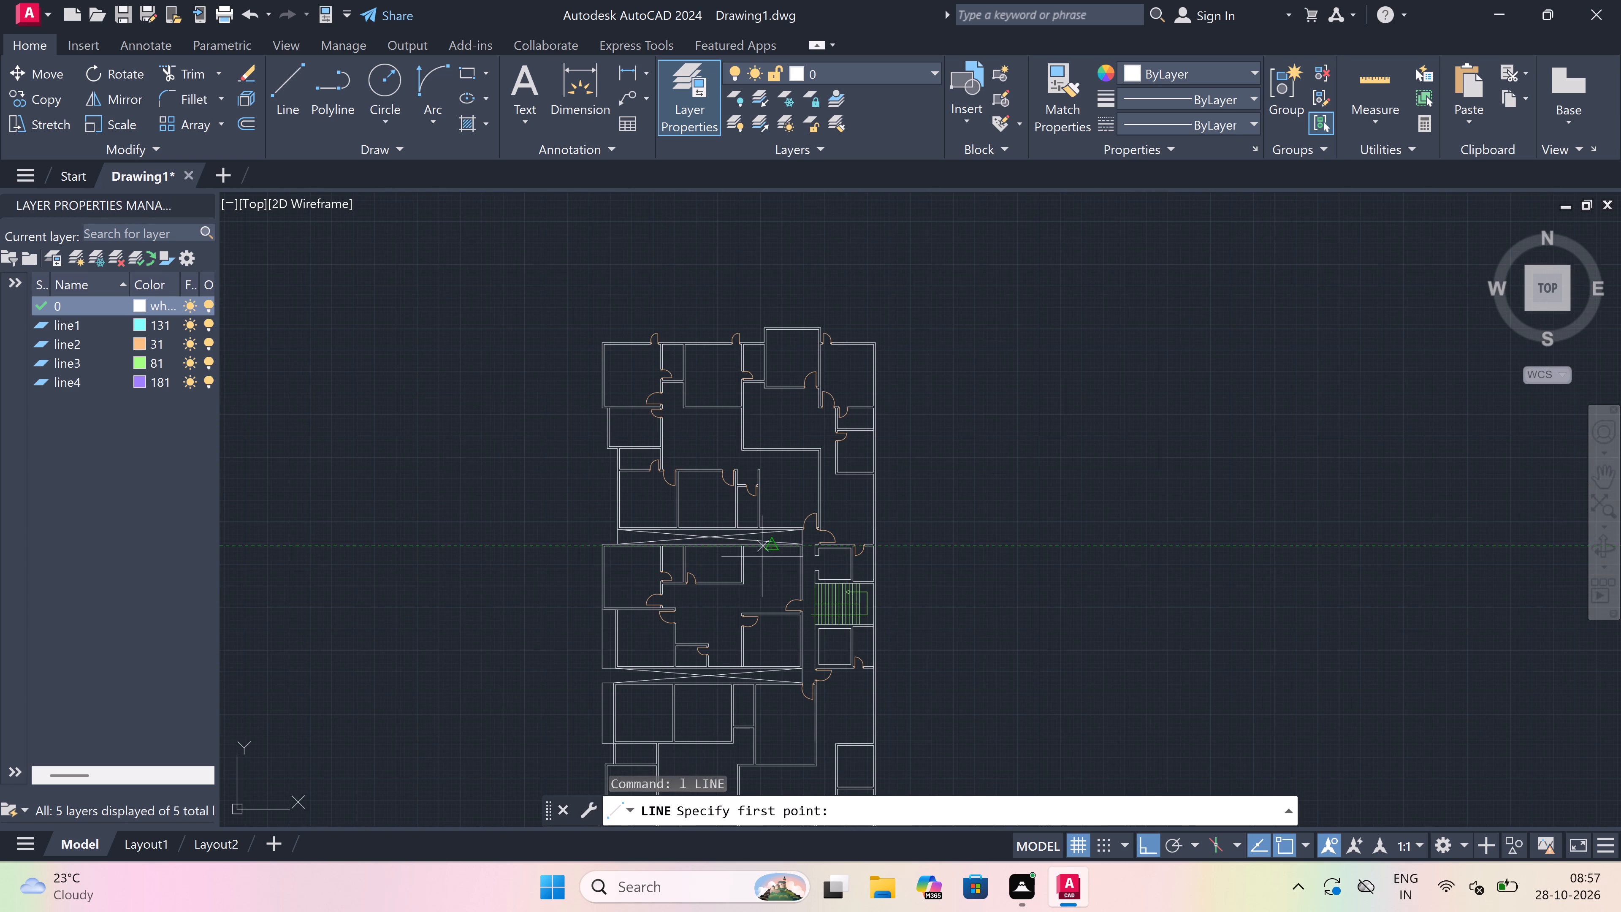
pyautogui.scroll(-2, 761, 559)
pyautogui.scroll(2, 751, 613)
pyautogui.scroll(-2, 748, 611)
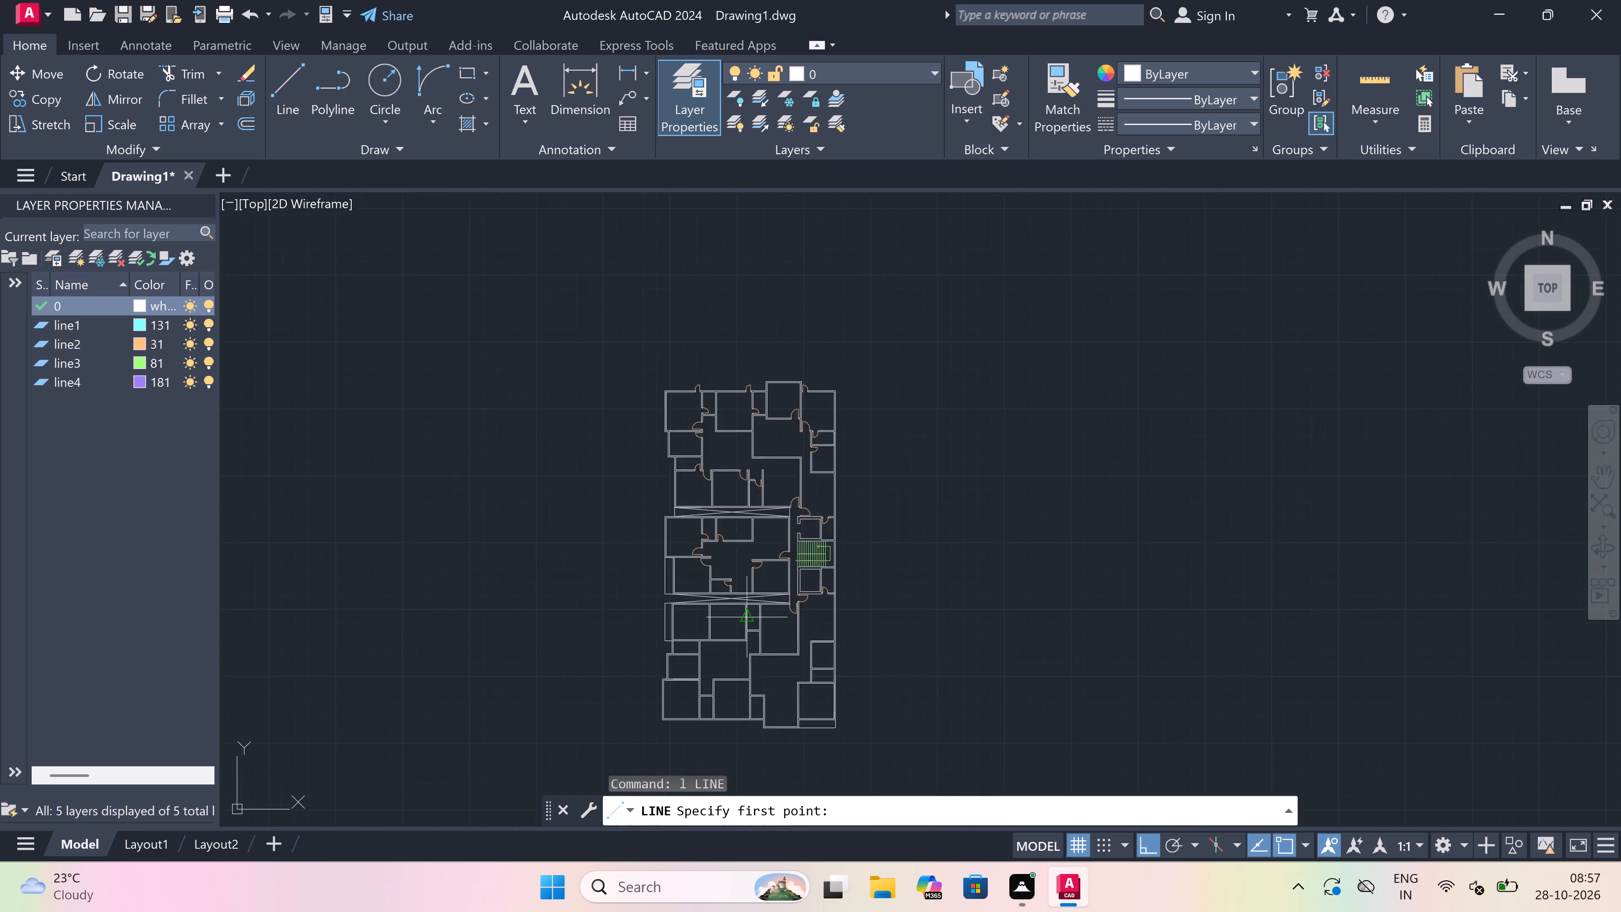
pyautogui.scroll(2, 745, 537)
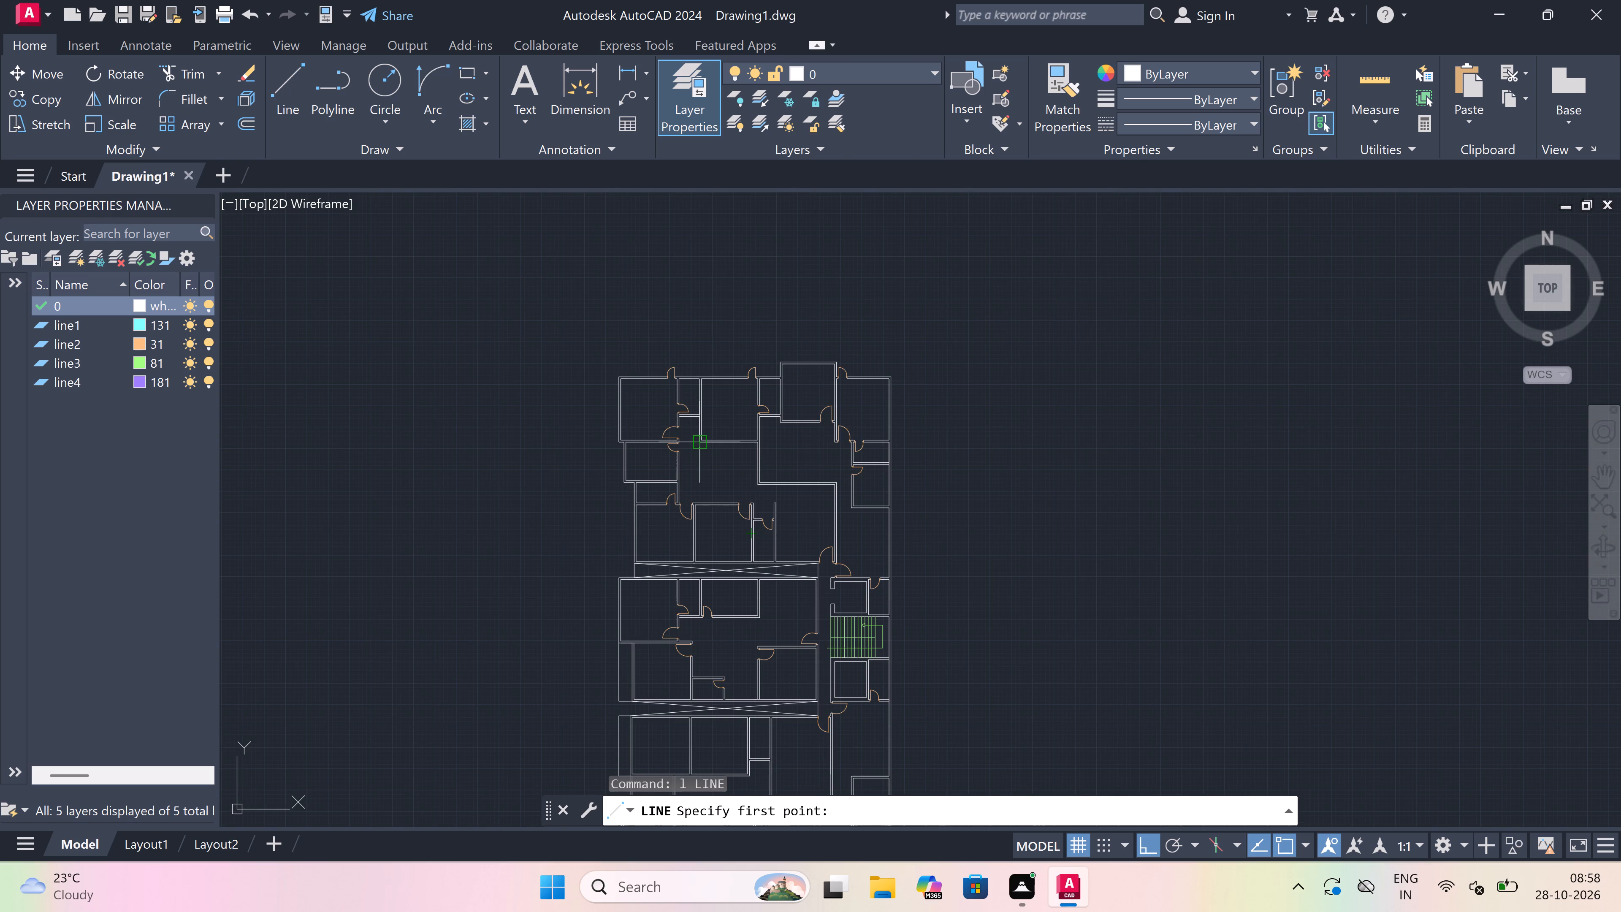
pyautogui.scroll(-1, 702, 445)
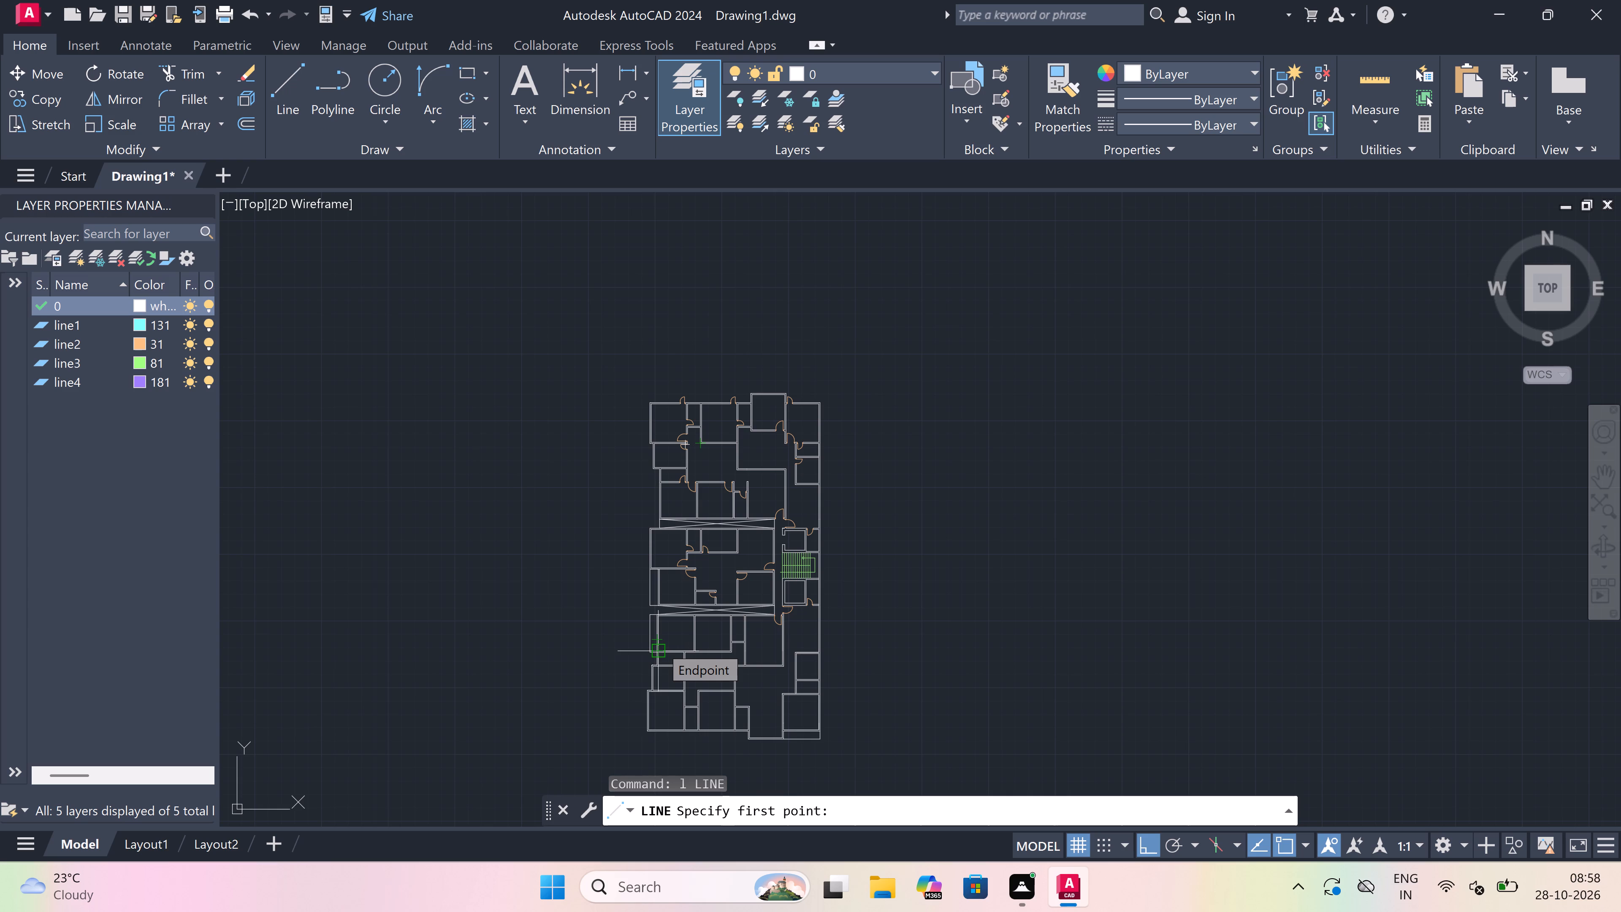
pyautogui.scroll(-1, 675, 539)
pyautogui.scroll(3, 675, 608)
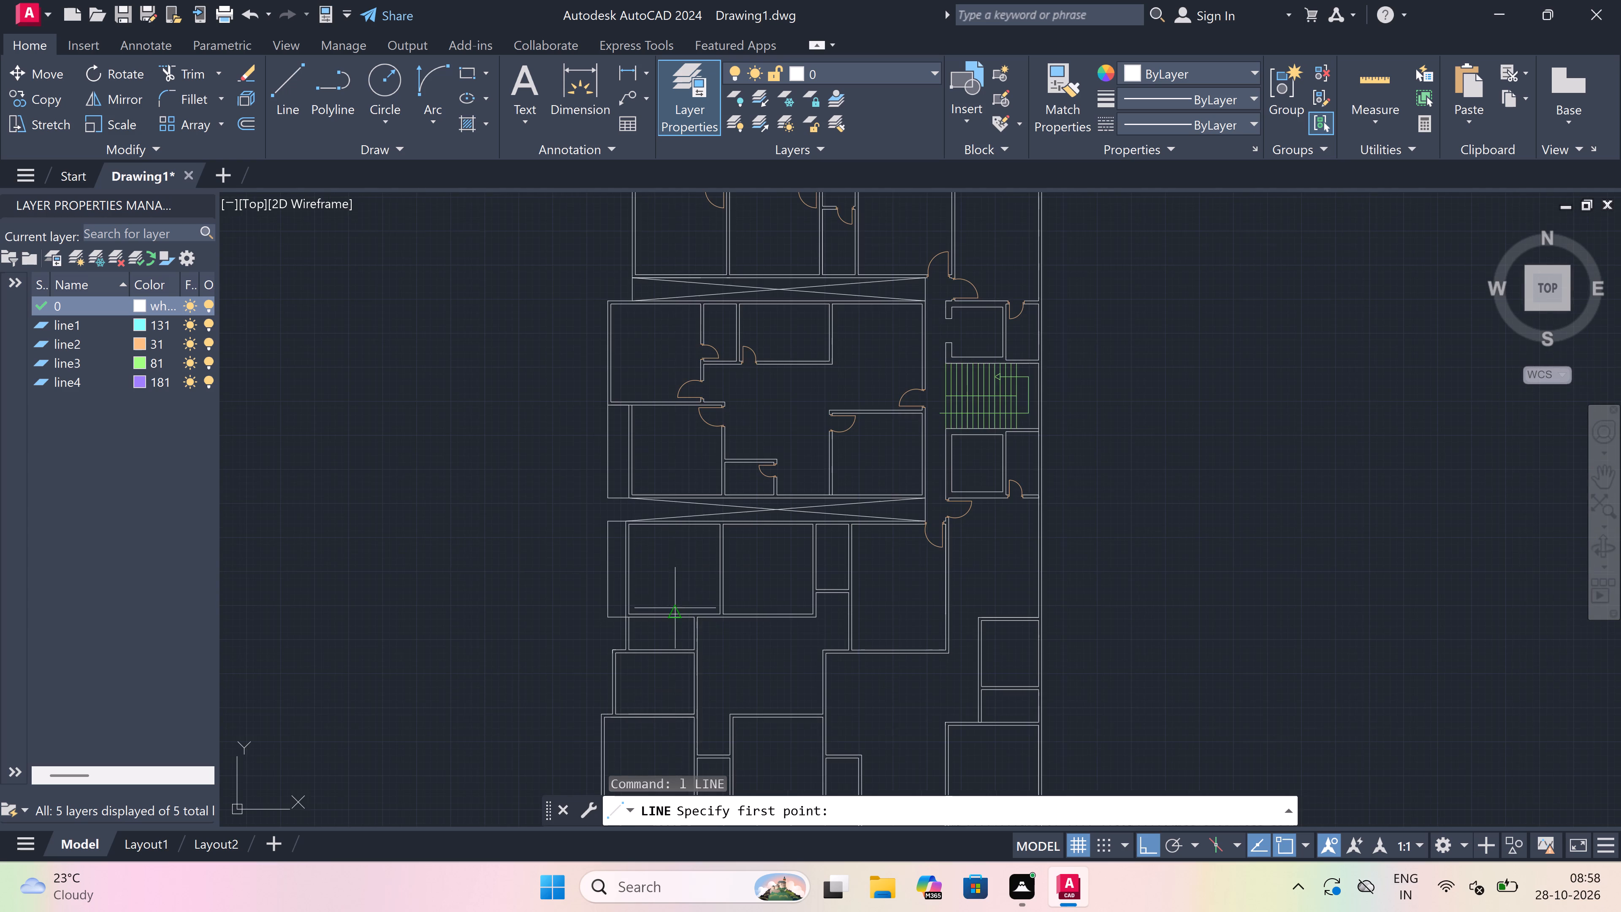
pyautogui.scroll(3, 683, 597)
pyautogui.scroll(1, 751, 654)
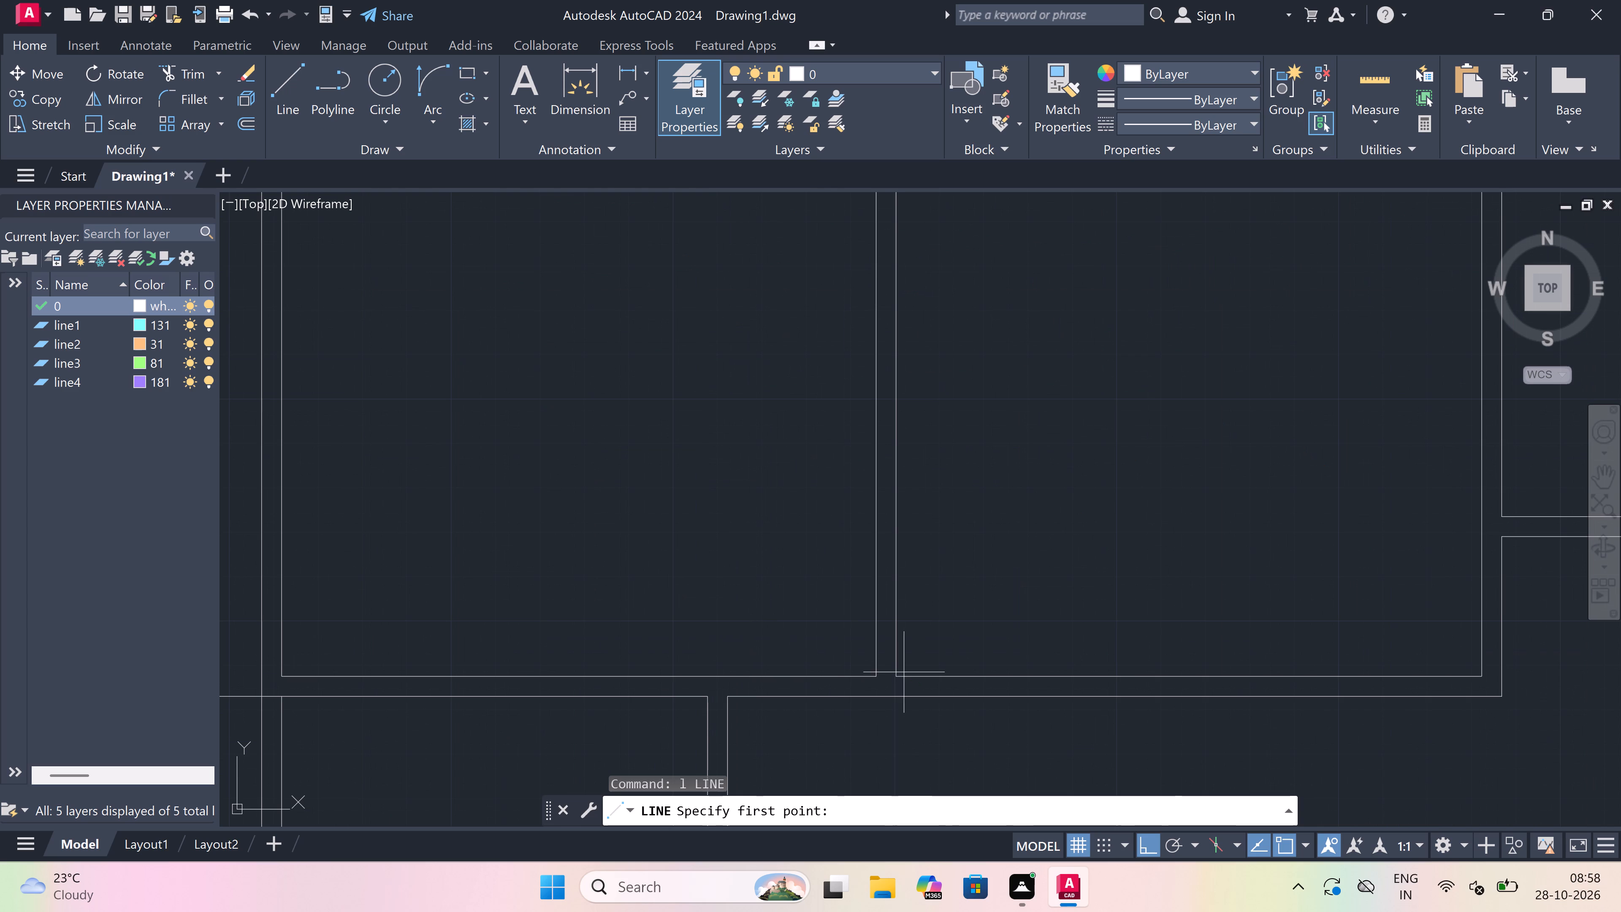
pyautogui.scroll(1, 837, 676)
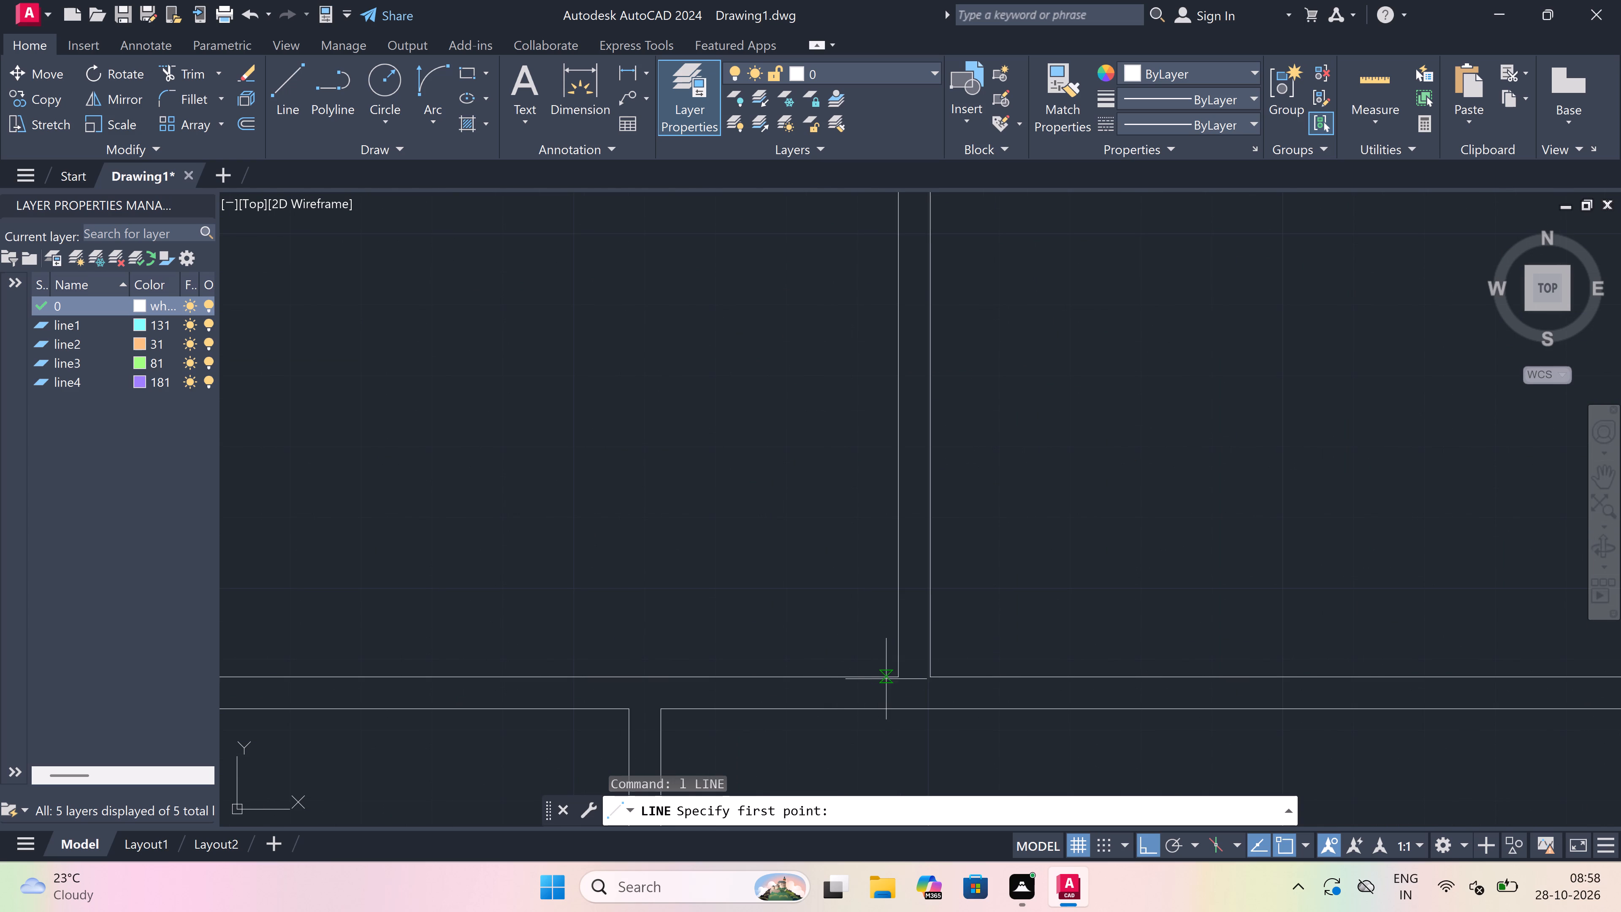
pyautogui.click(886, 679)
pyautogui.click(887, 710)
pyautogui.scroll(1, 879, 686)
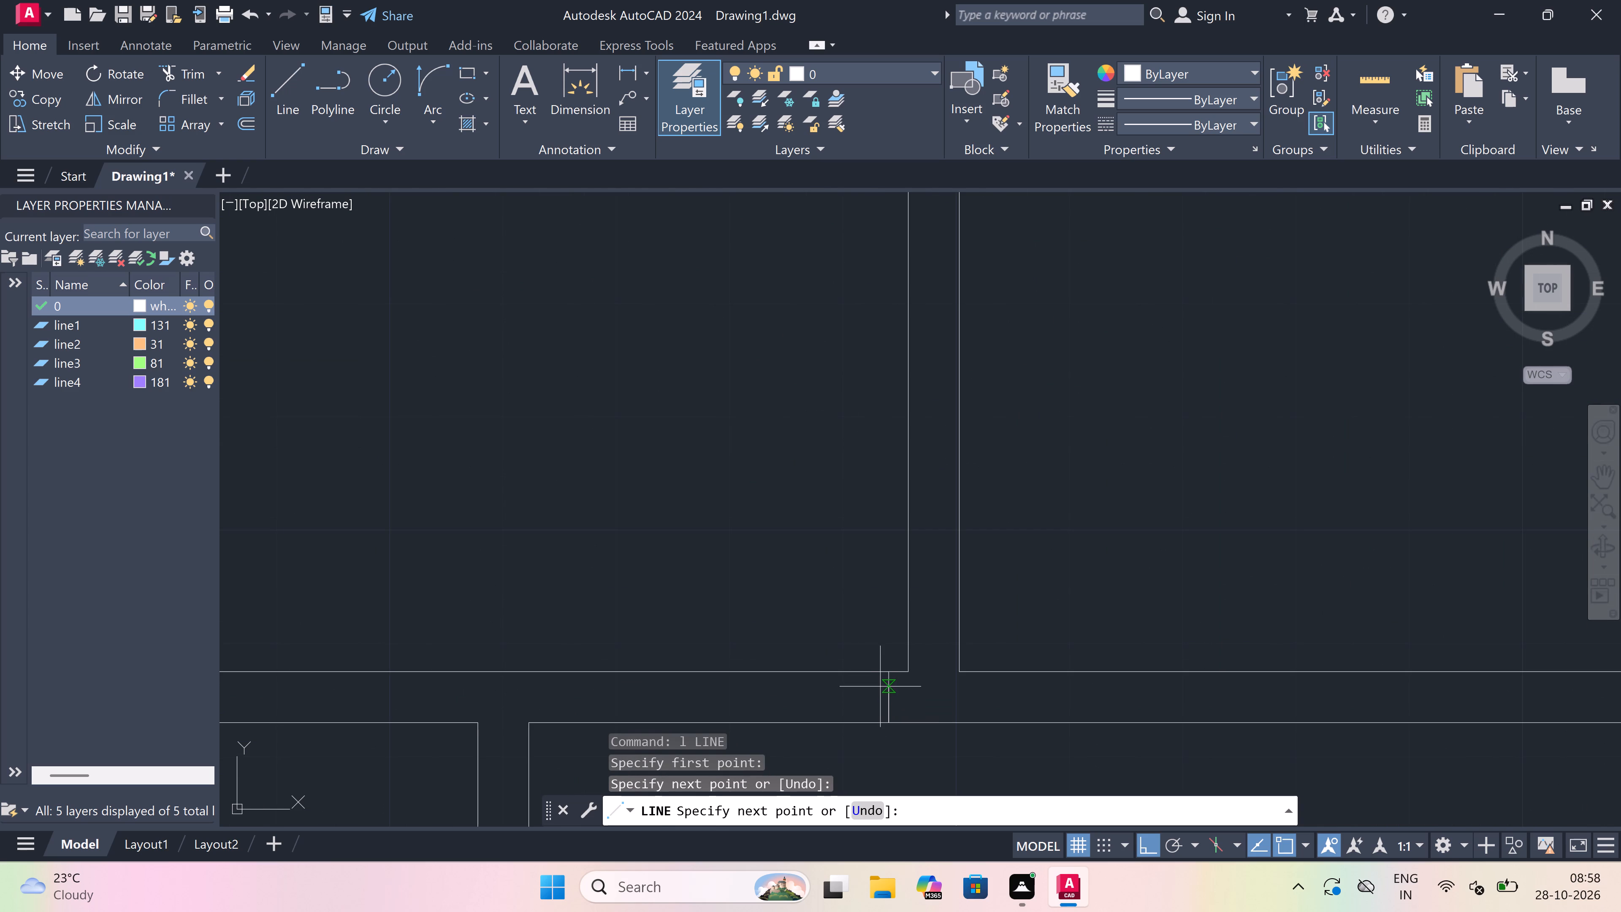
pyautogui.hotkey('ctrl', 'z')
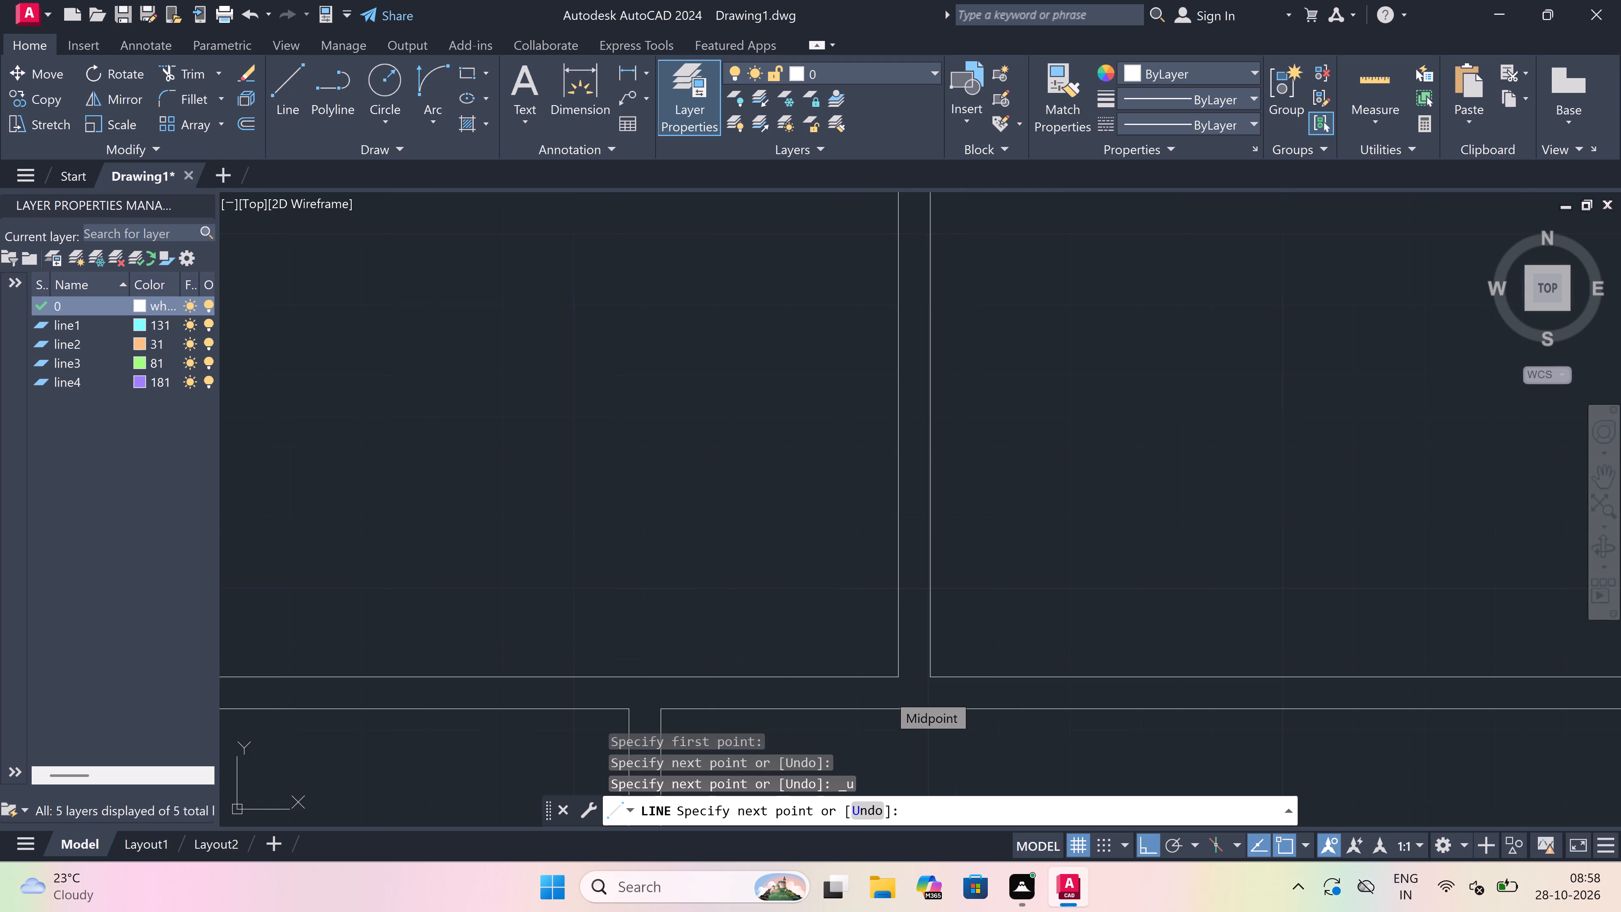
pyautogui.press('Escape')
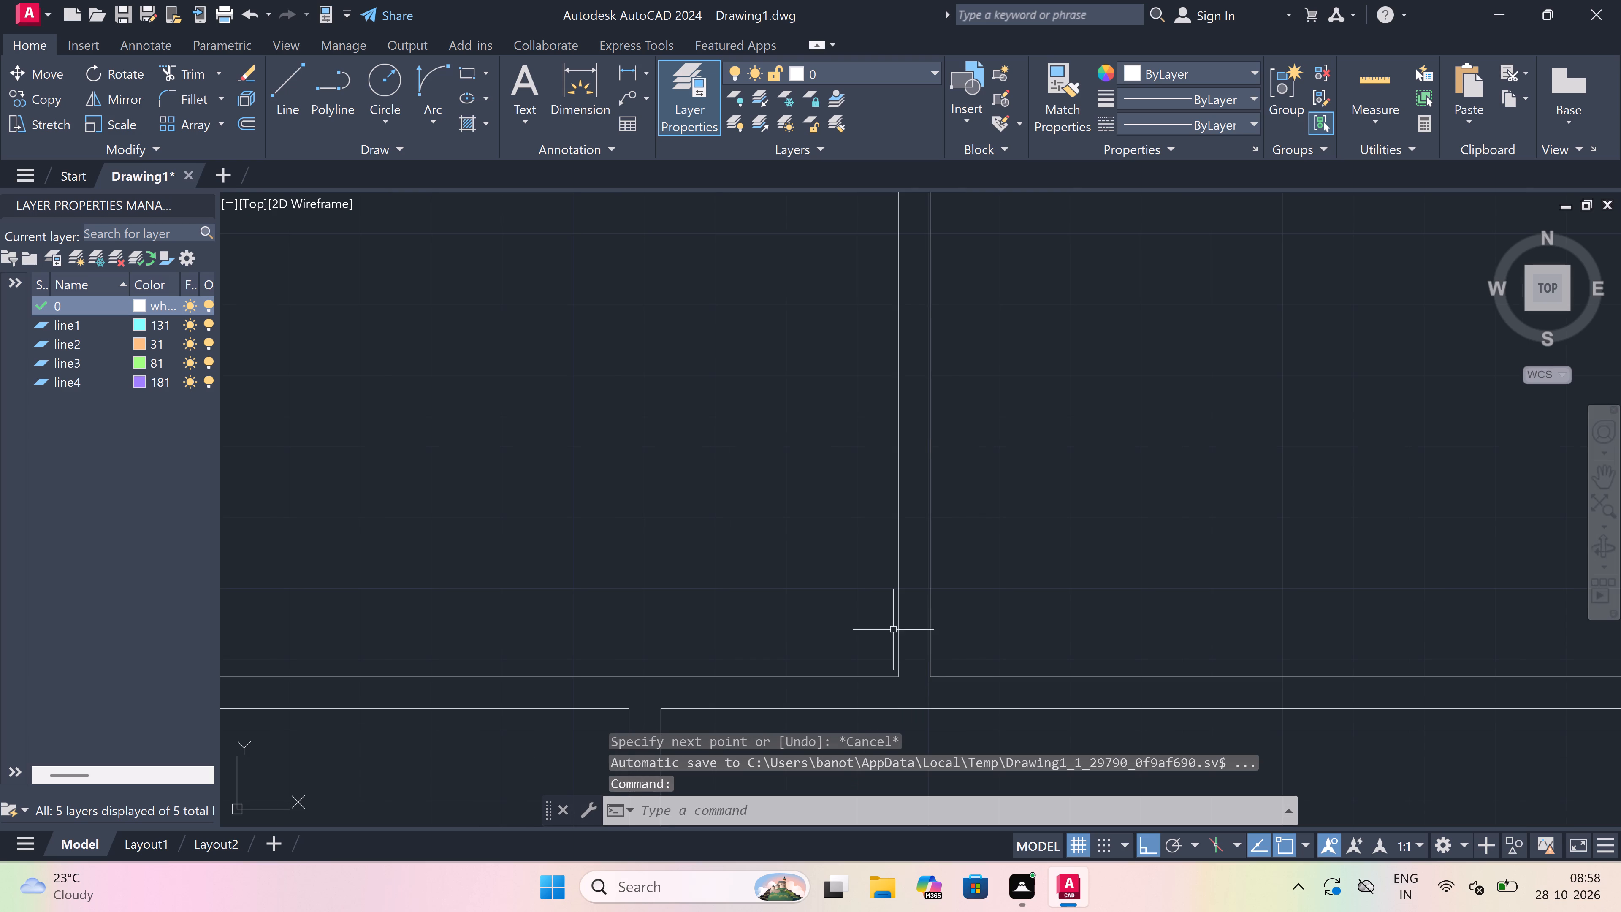
# On layer line2, draw the east jamb across the northwest room's south wall, with a 2" midpoint stub west and 3' leaf north.
pyautogui.click(902, 68)
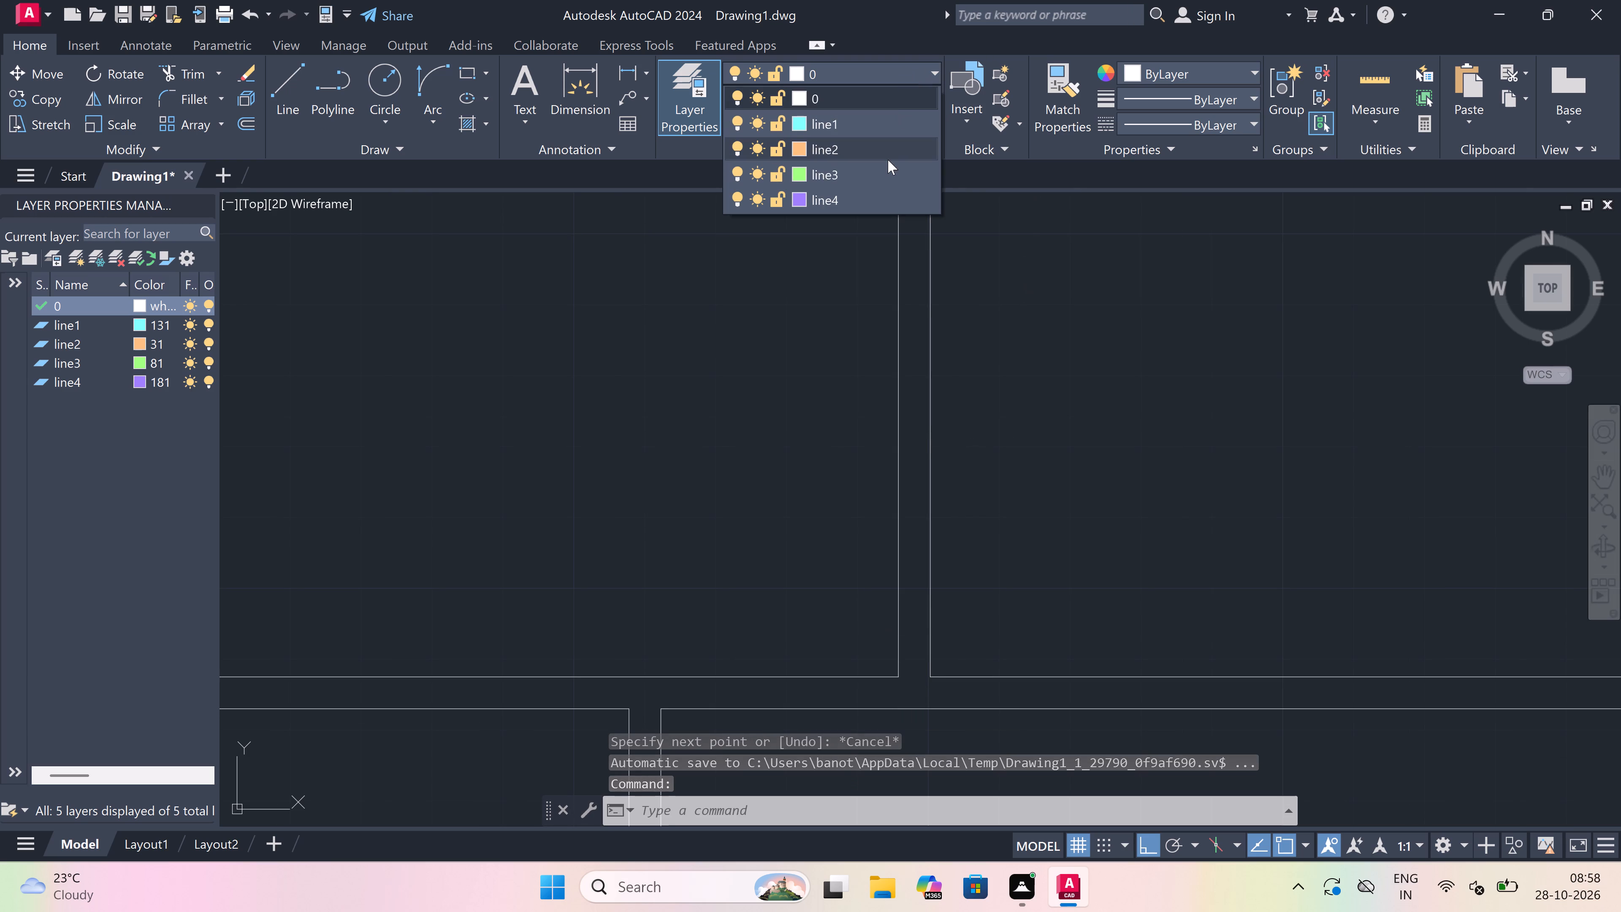
pyautogui.click(887, 141)
pyautogui.scroll(-2, 791, 738)
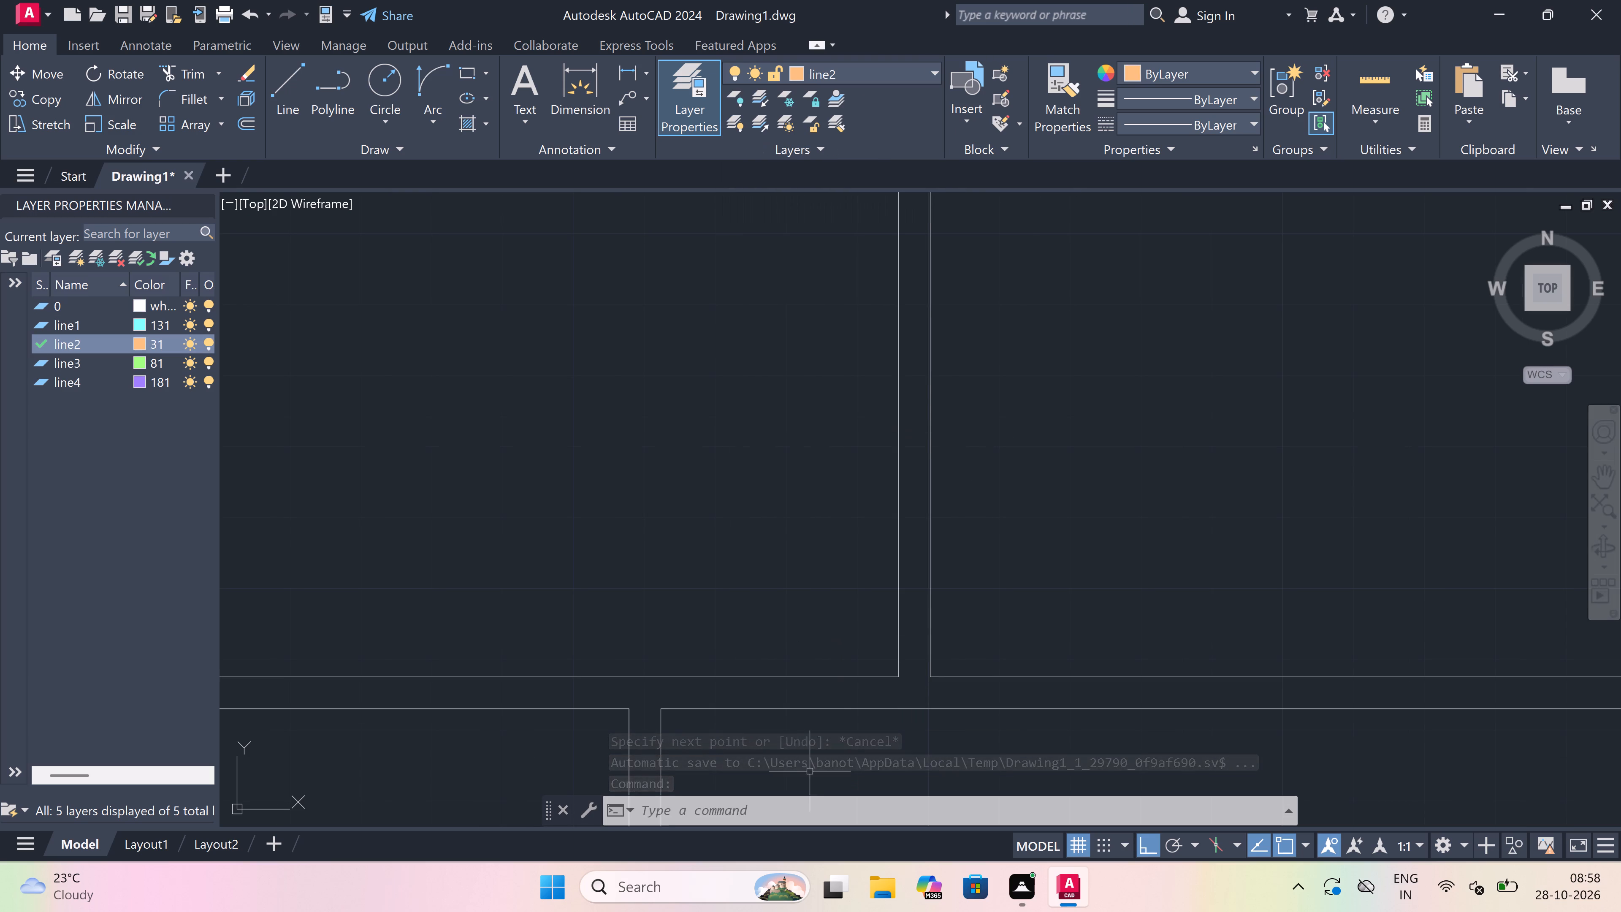
pyautogui.scroll(-3, 824, 600)
pyautogui.scroll(3, 835, 622)
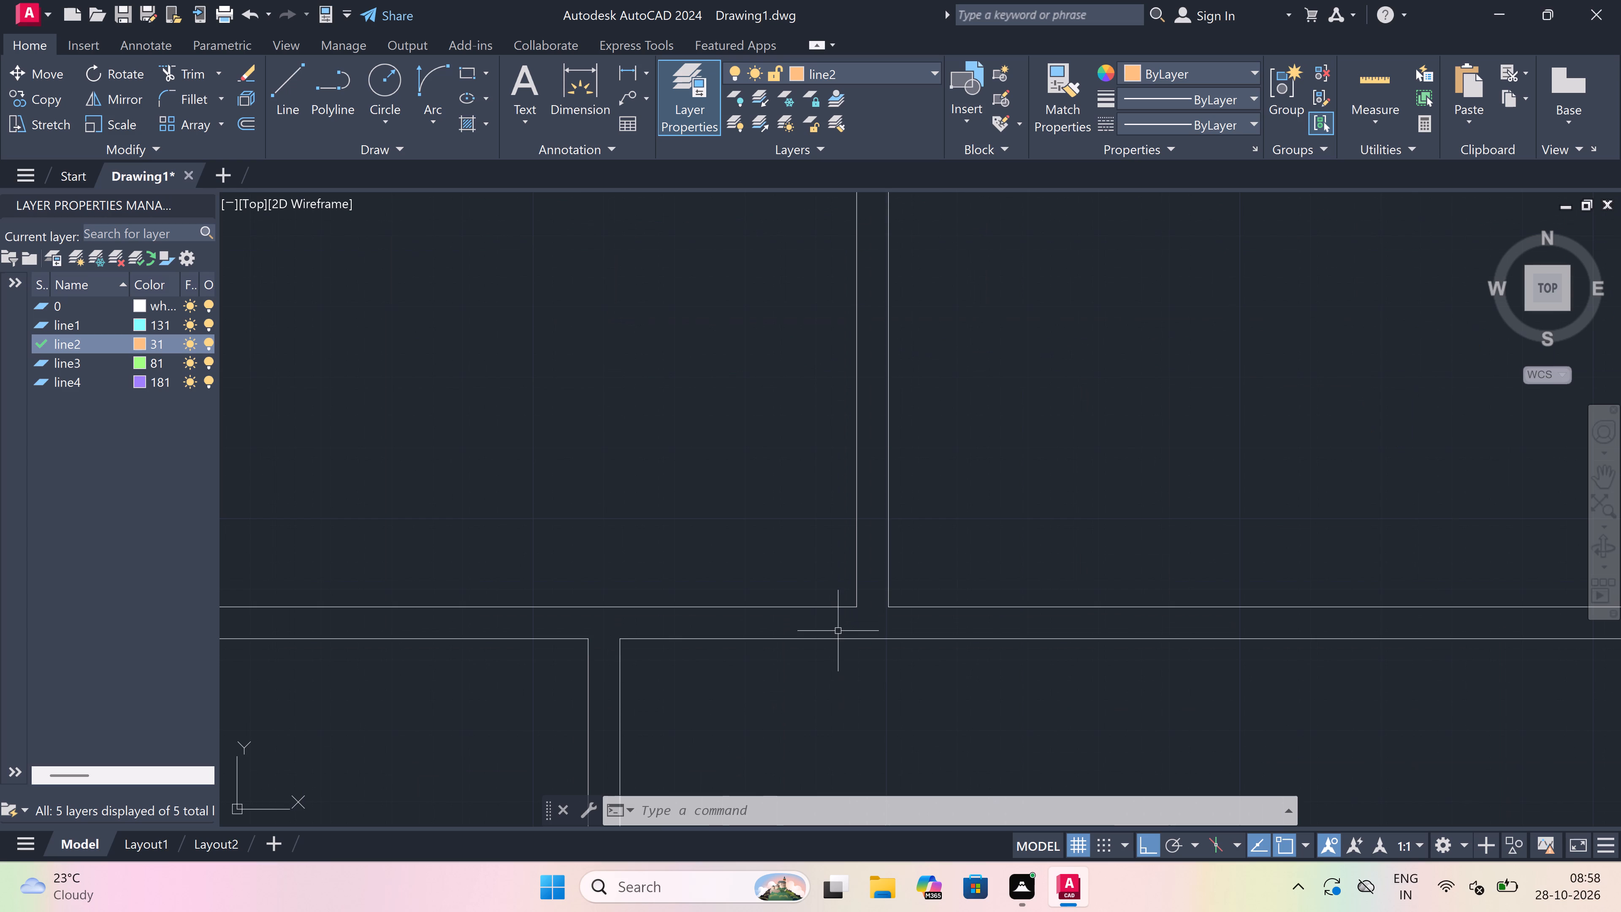
pyautogui.write('l')
pyautogui.press('space')
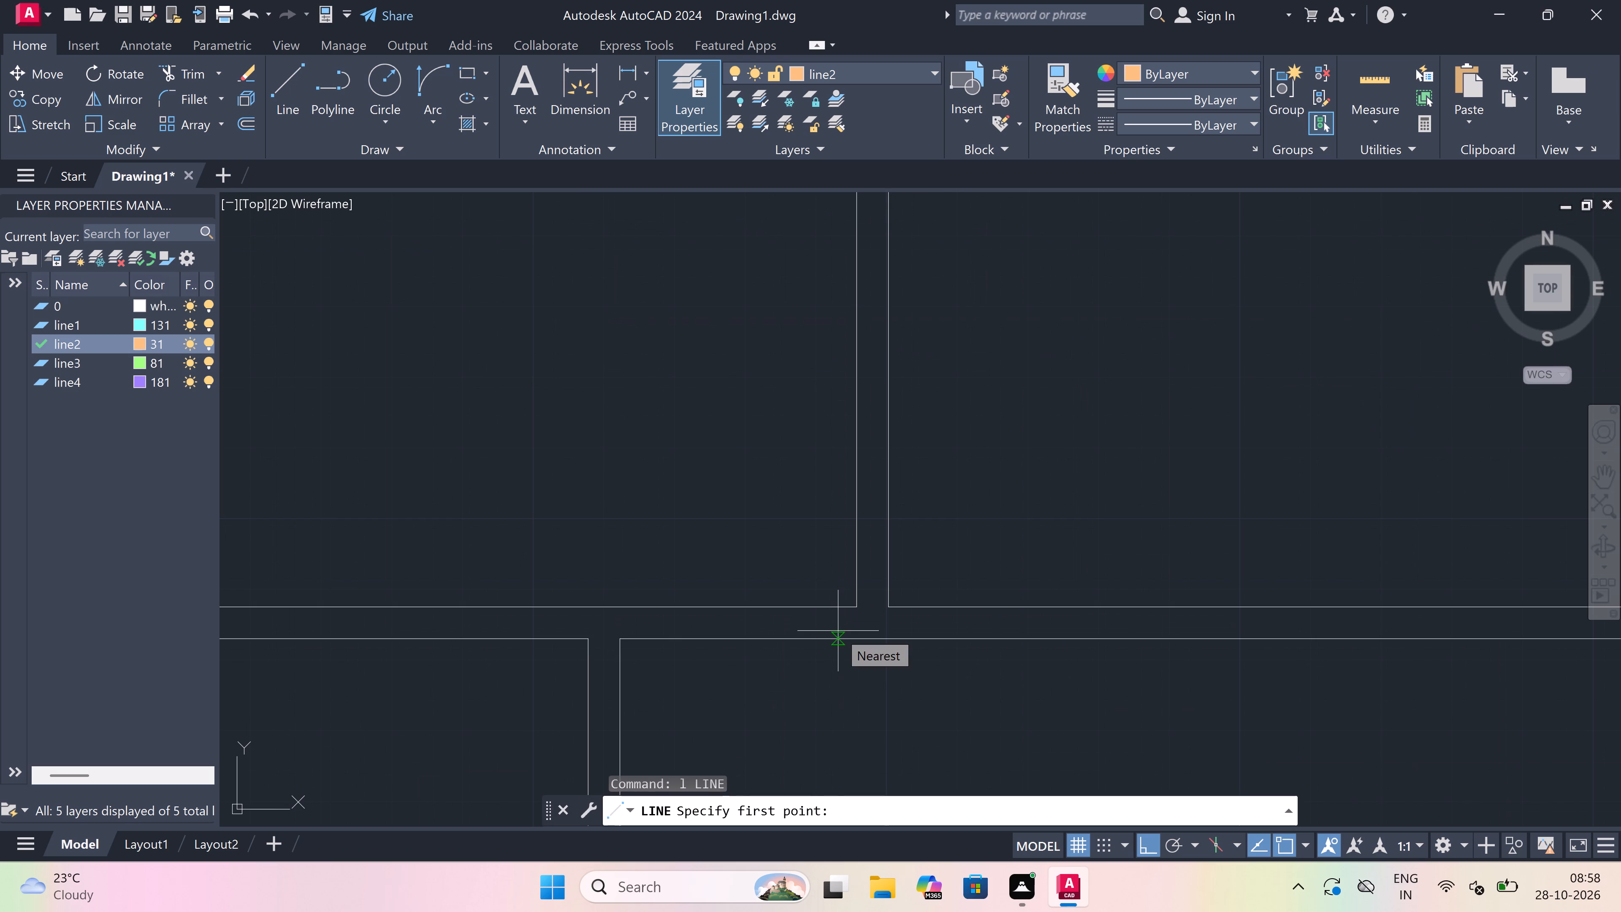
pyautogui.click(840, 608)
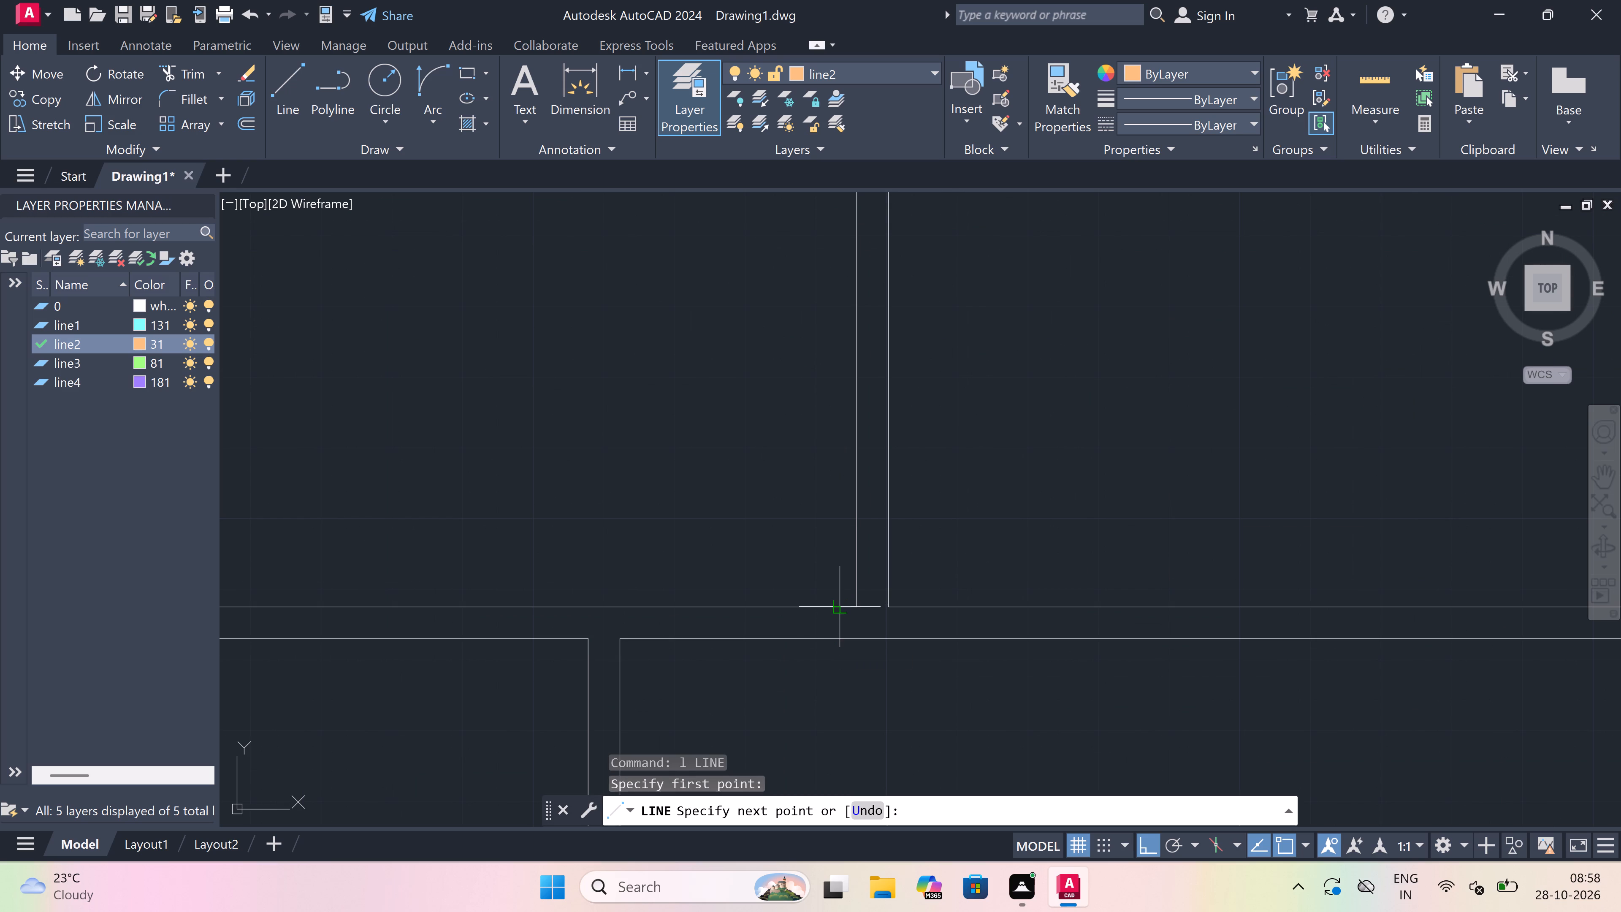
pyautogui.scroll(1, 851, 644)
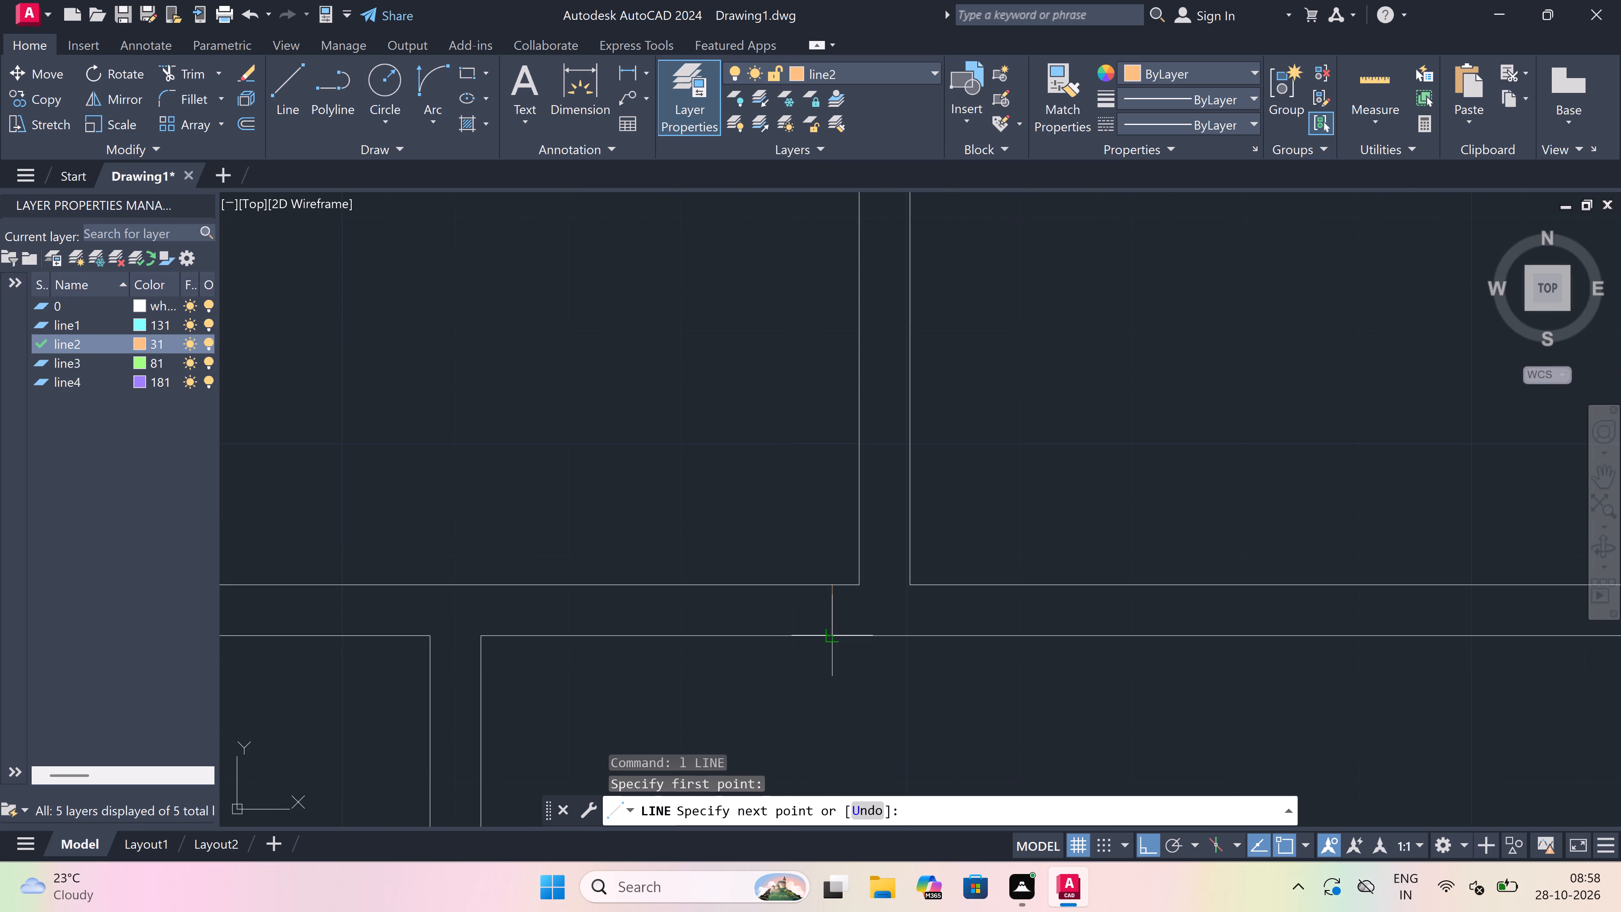
pyautogui.click(837, 641)
pyautogui.moveTo(825, 610); pyautogui.dragTo(818, 609)
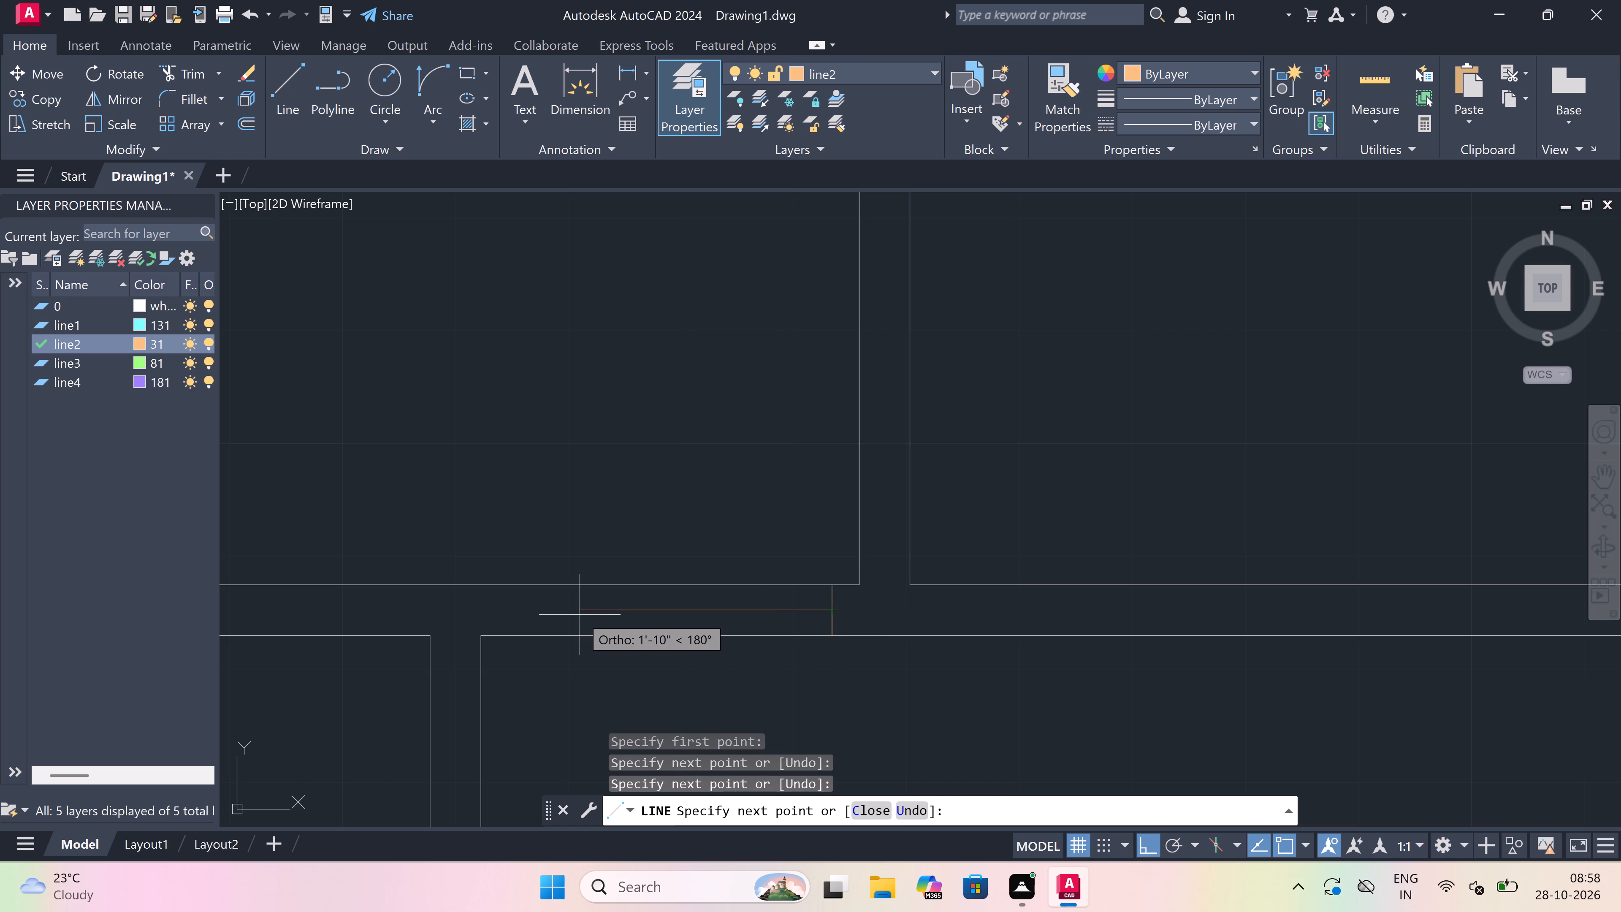
pyautogui.press('2')
pyautogui.write('"')
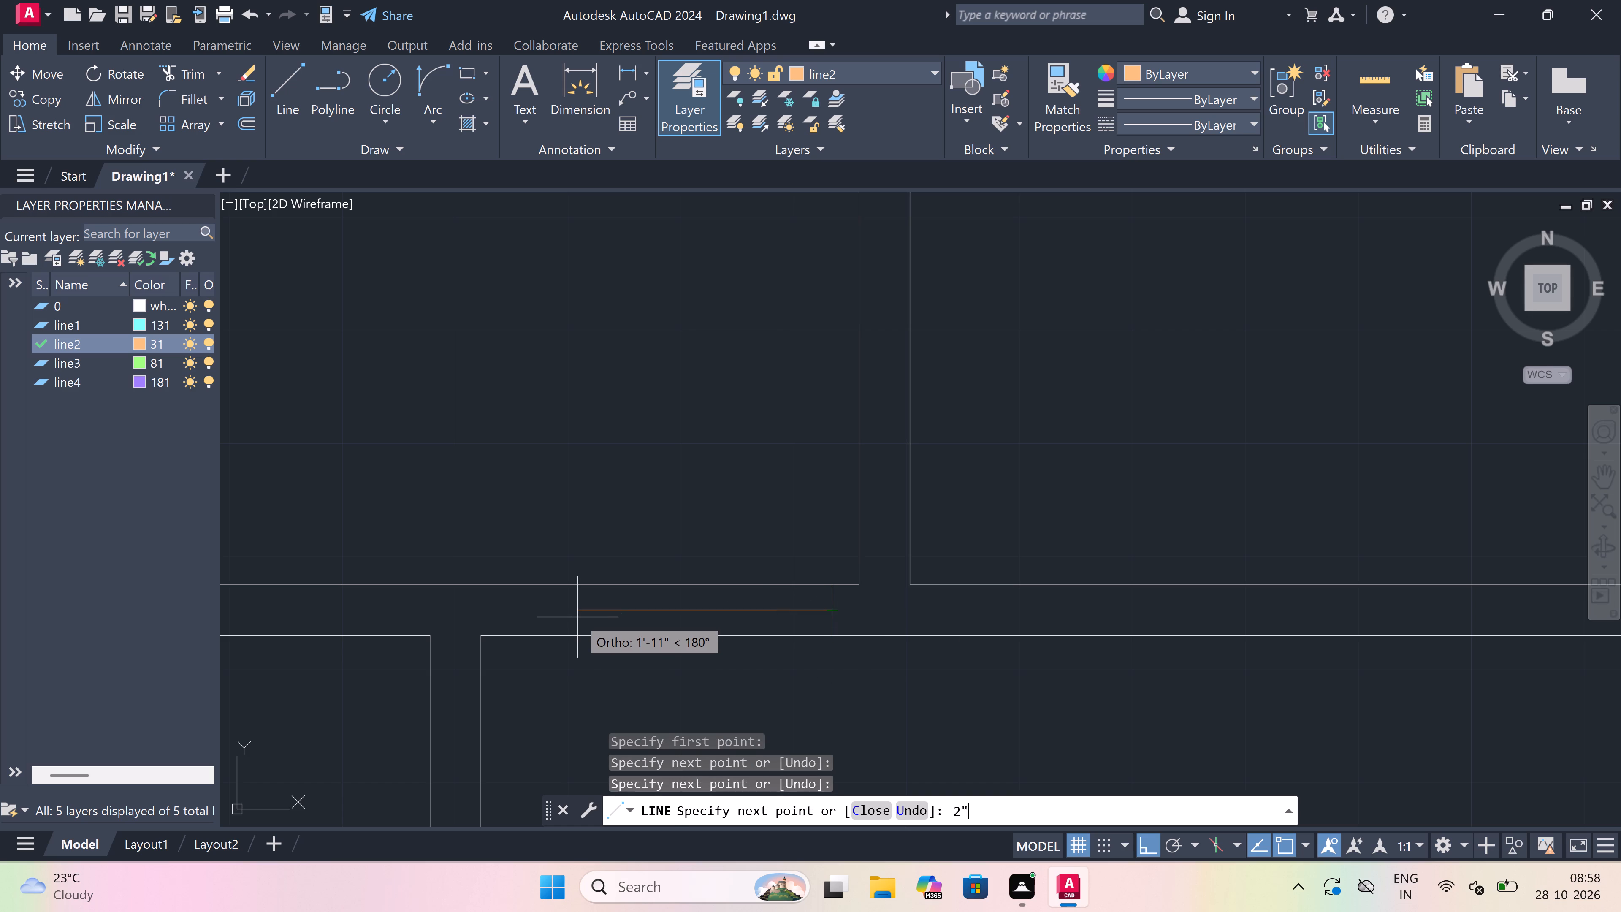
pyautogui.press('space')
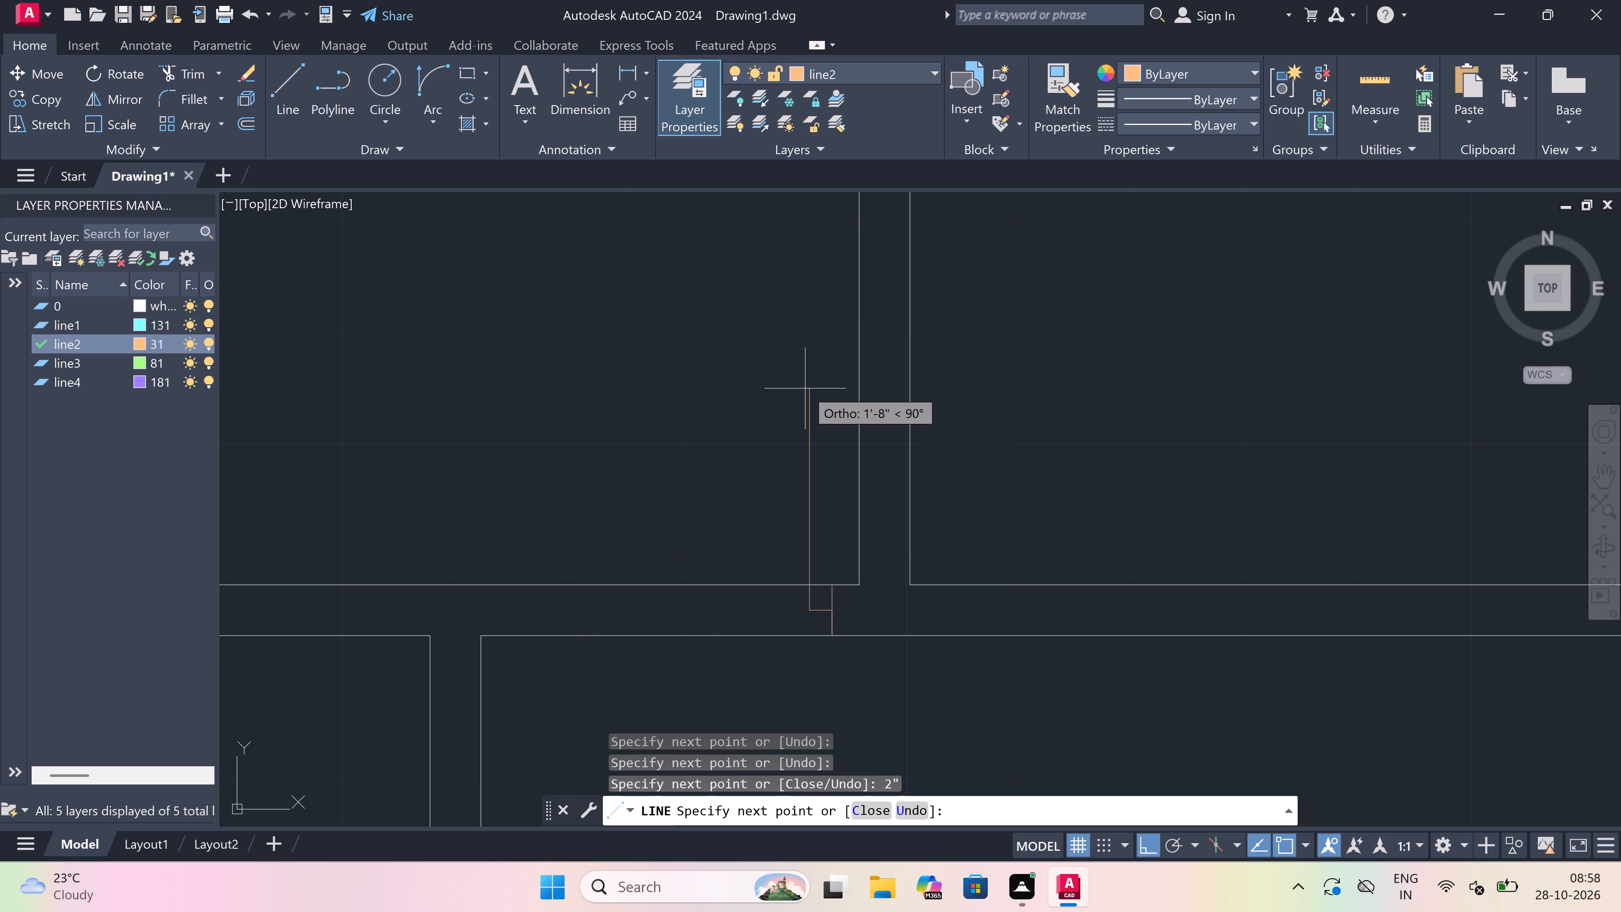
pyautogui.write("3'")
pyautogui.press('space')
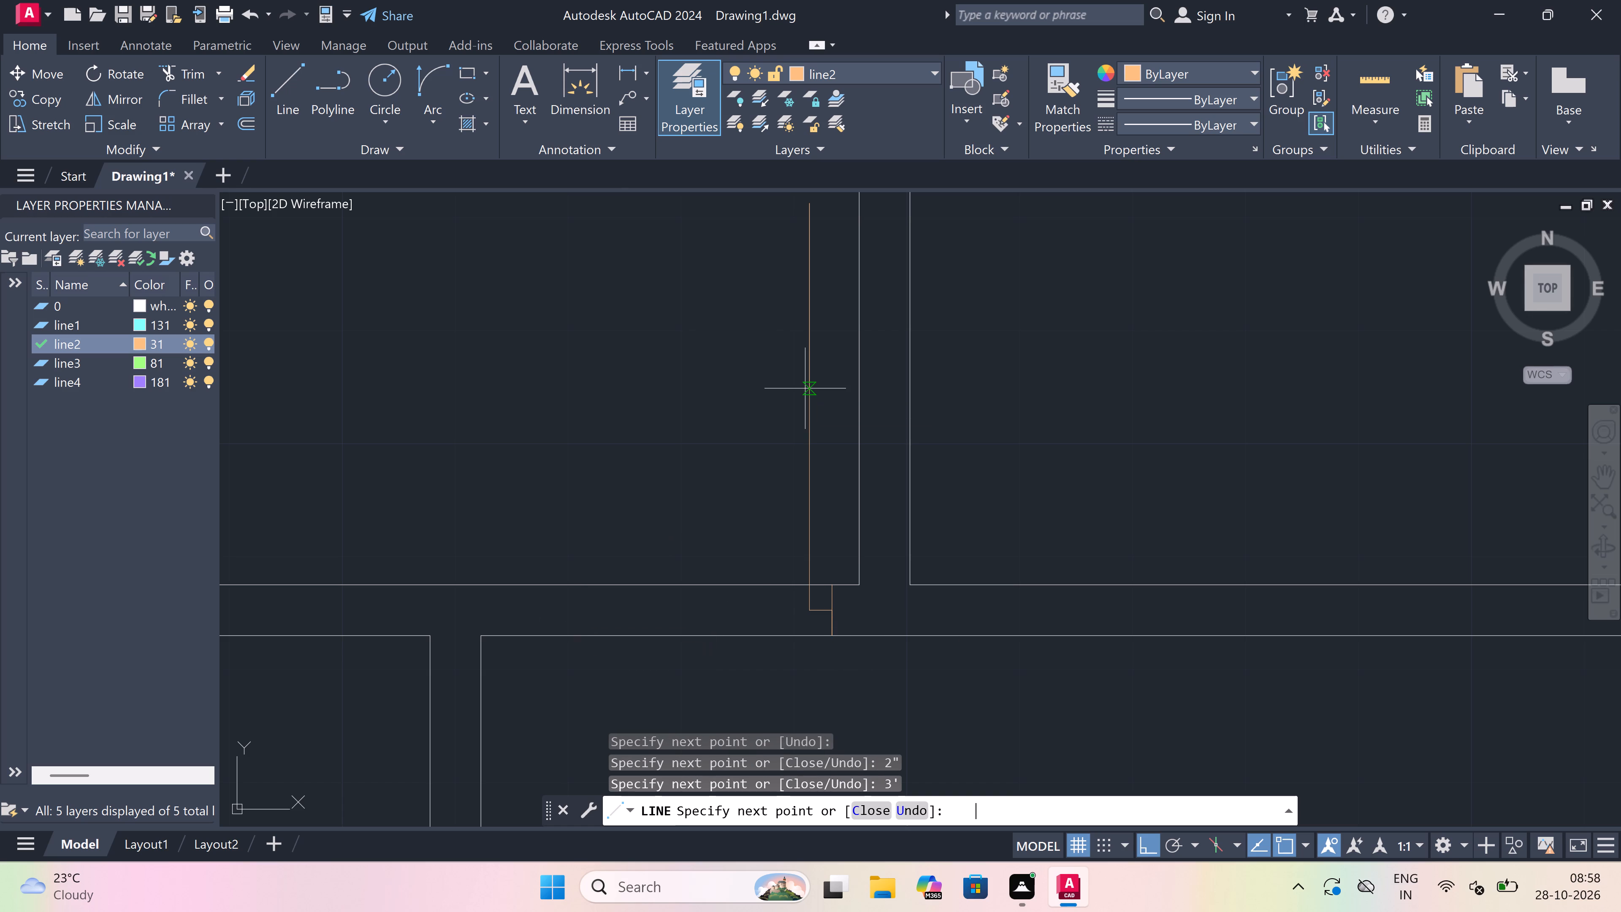
pyautogui.press('Escape')
# Draw the west jamb across the northwest room's south wall on layer line2, with a 2" midpoint stub east.
pyautogui.press('space')
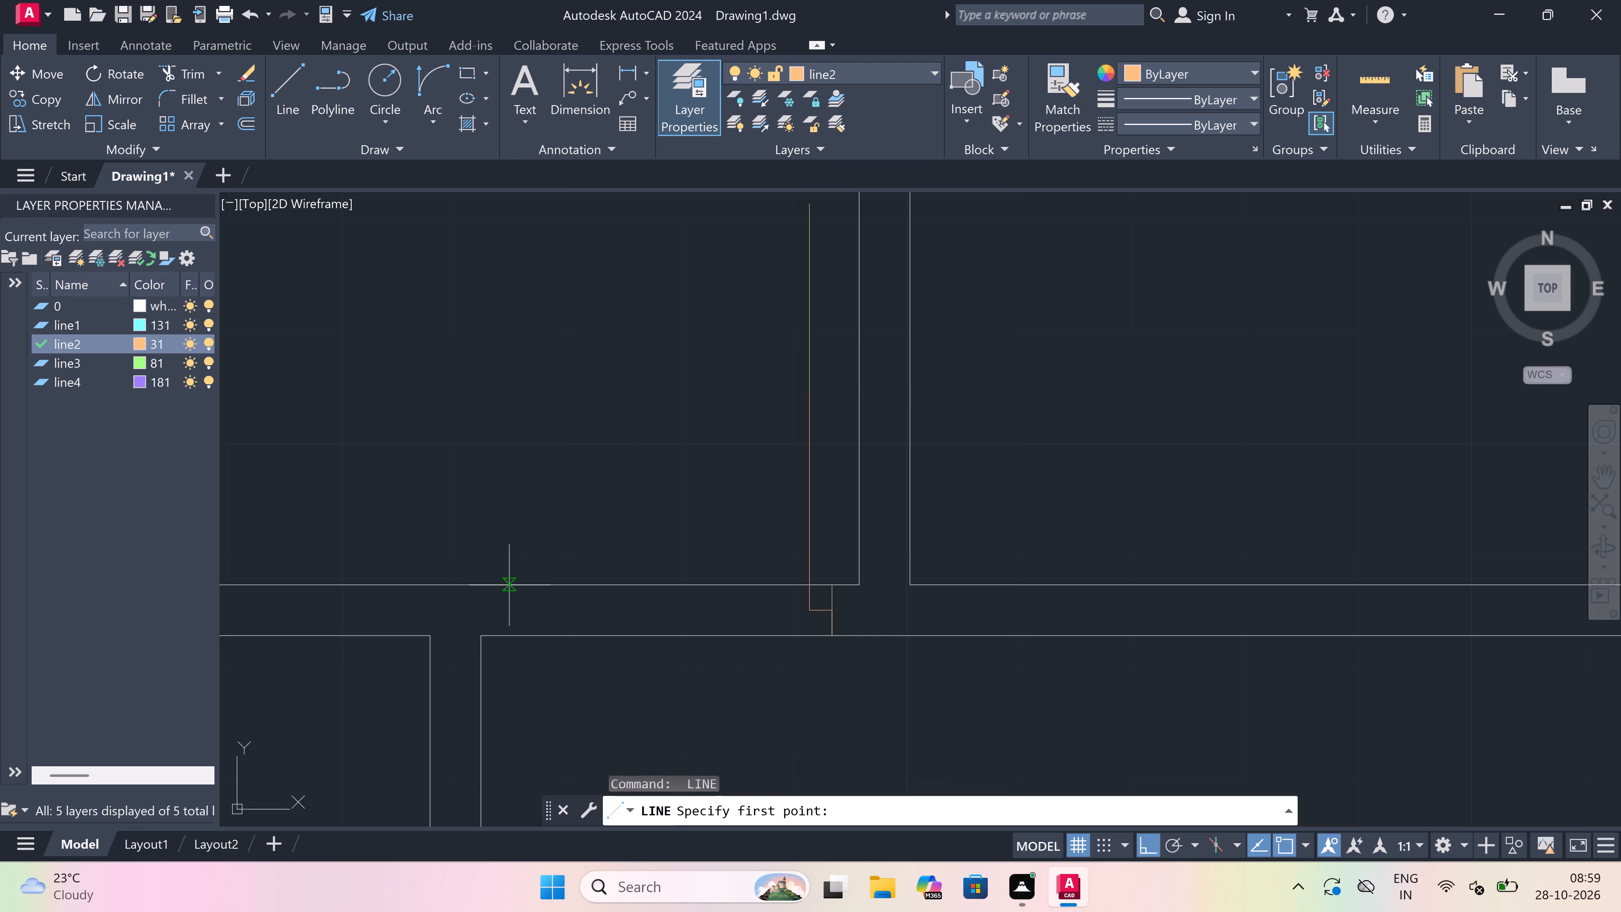
pyautogui.moveTo(509, 585); pyautogui.dragTo(507, 591)
pyautogui.moveTo(502, 638); pyautogui.dragTo(507, 637)
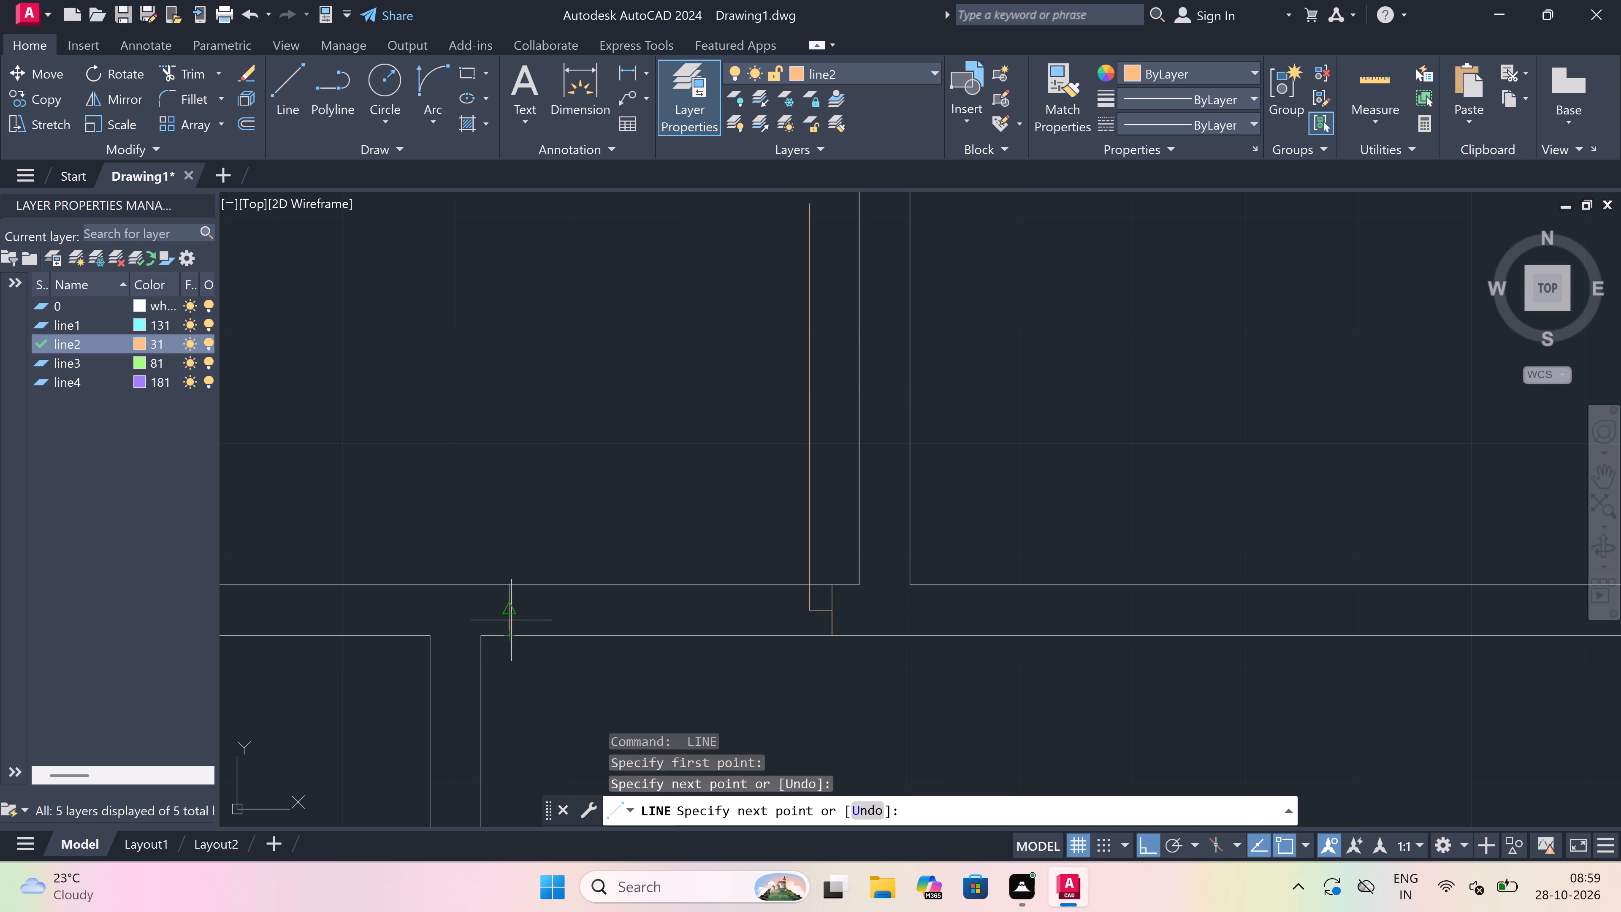
pyautogui.moveTo(510, 610); pyautogui.dragTo(620, 616)
pyautogui.press('2')
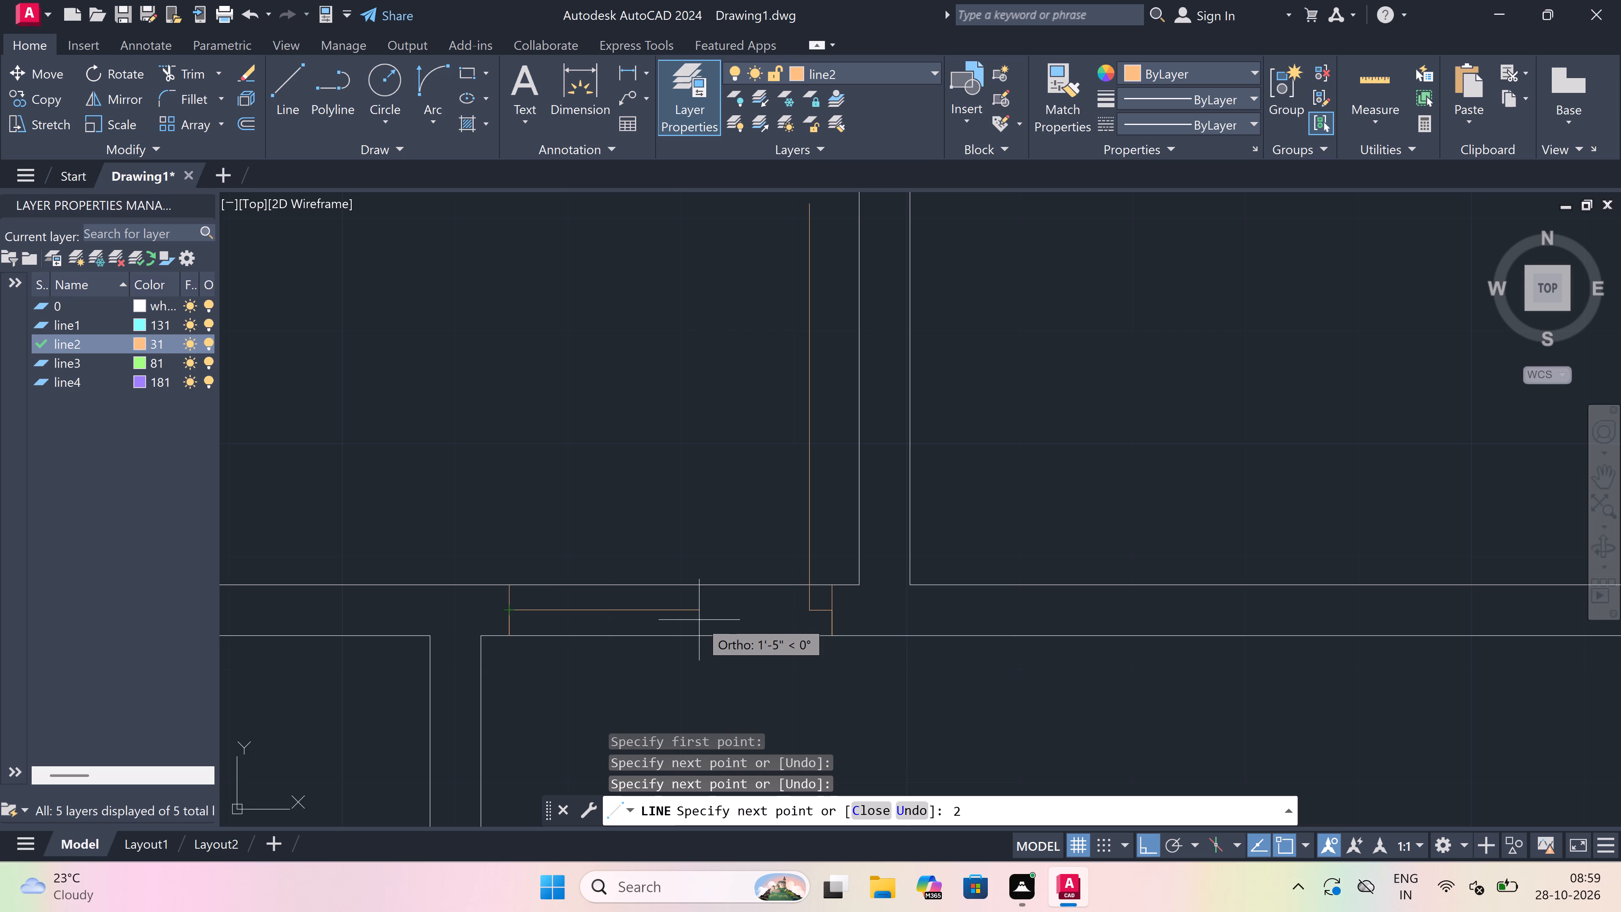
pyautogui.write('"')
pyautogui.press('space')
pyautogui.press('Escape')
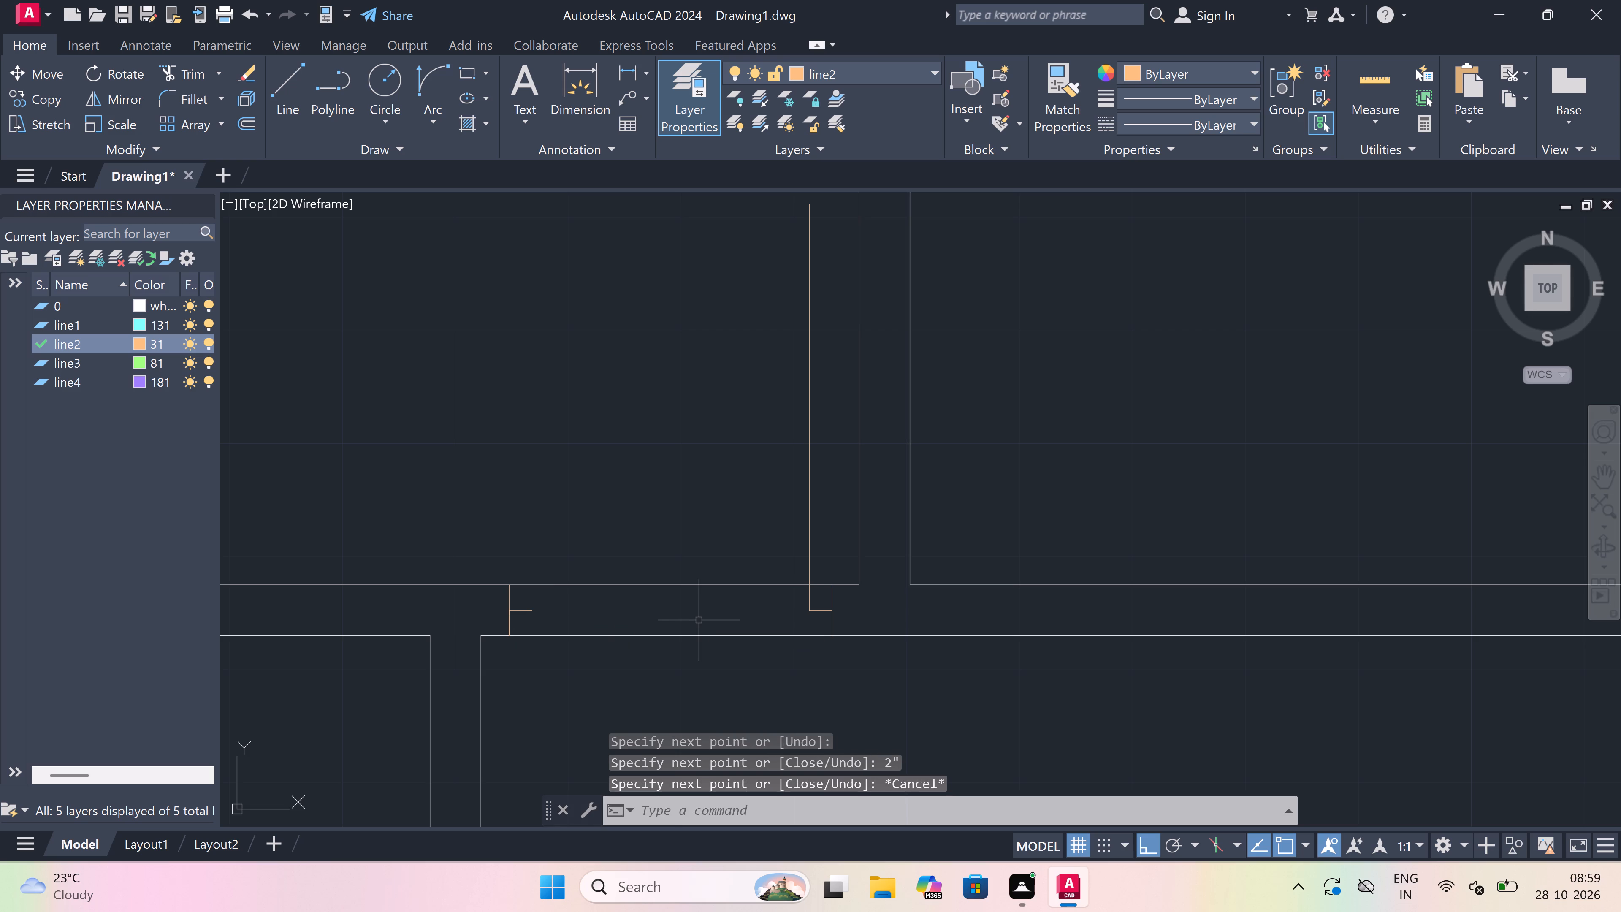
# Draw the door's swing arc from the leaf's north end to the west jamb stub, with a westward start tangent.
pyautogui.scroll(-1, 693, 619)
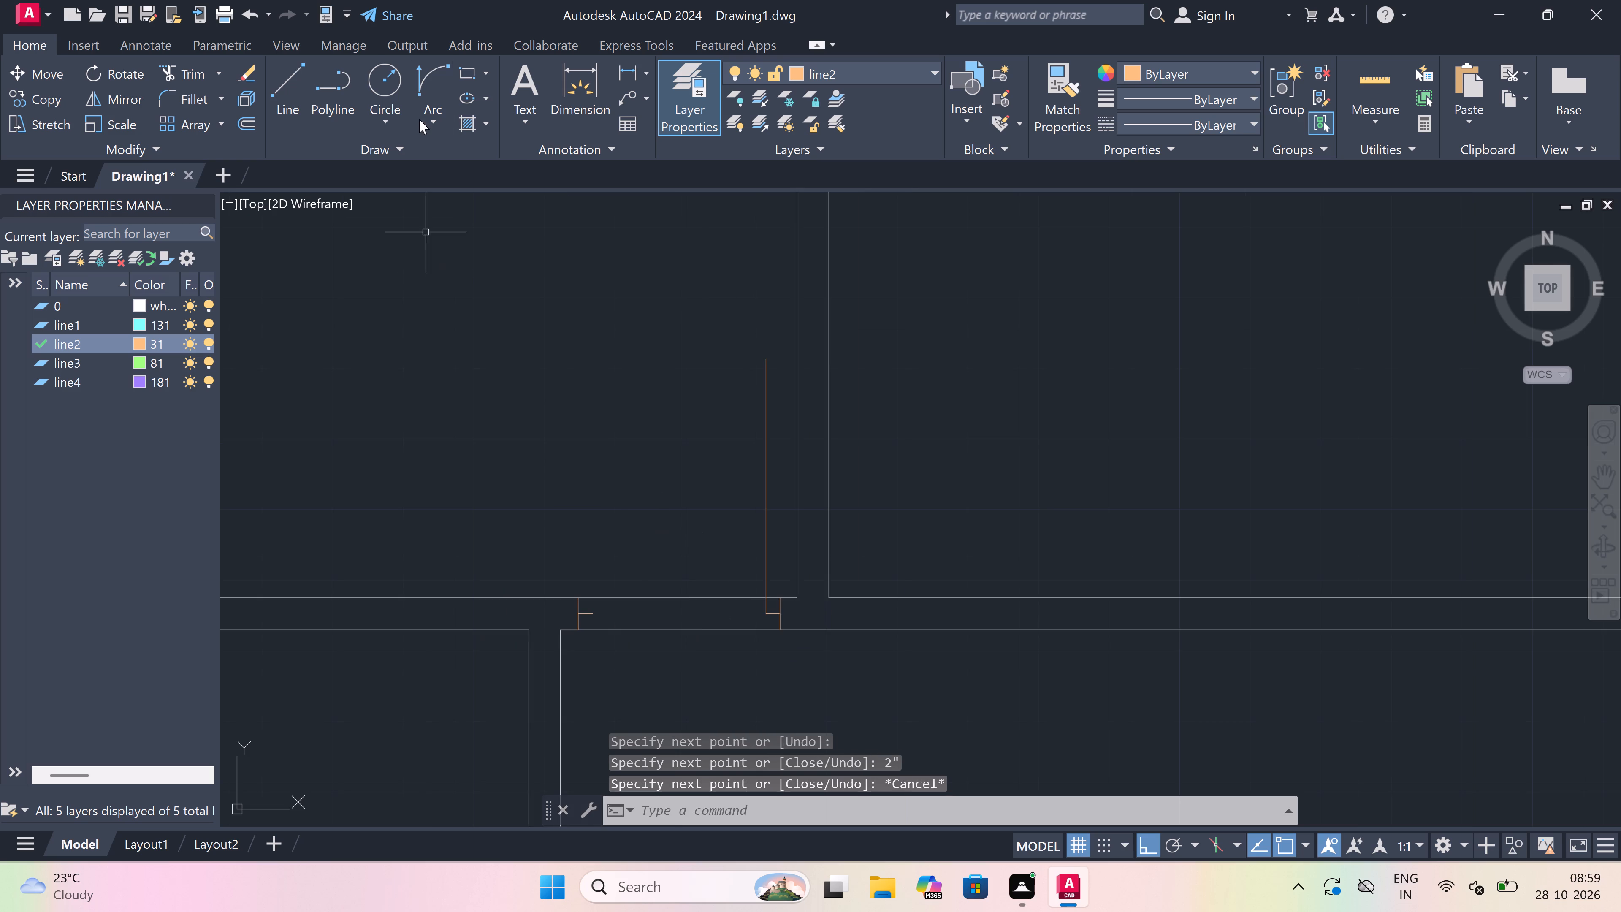
pyautogui.click(436, 75)
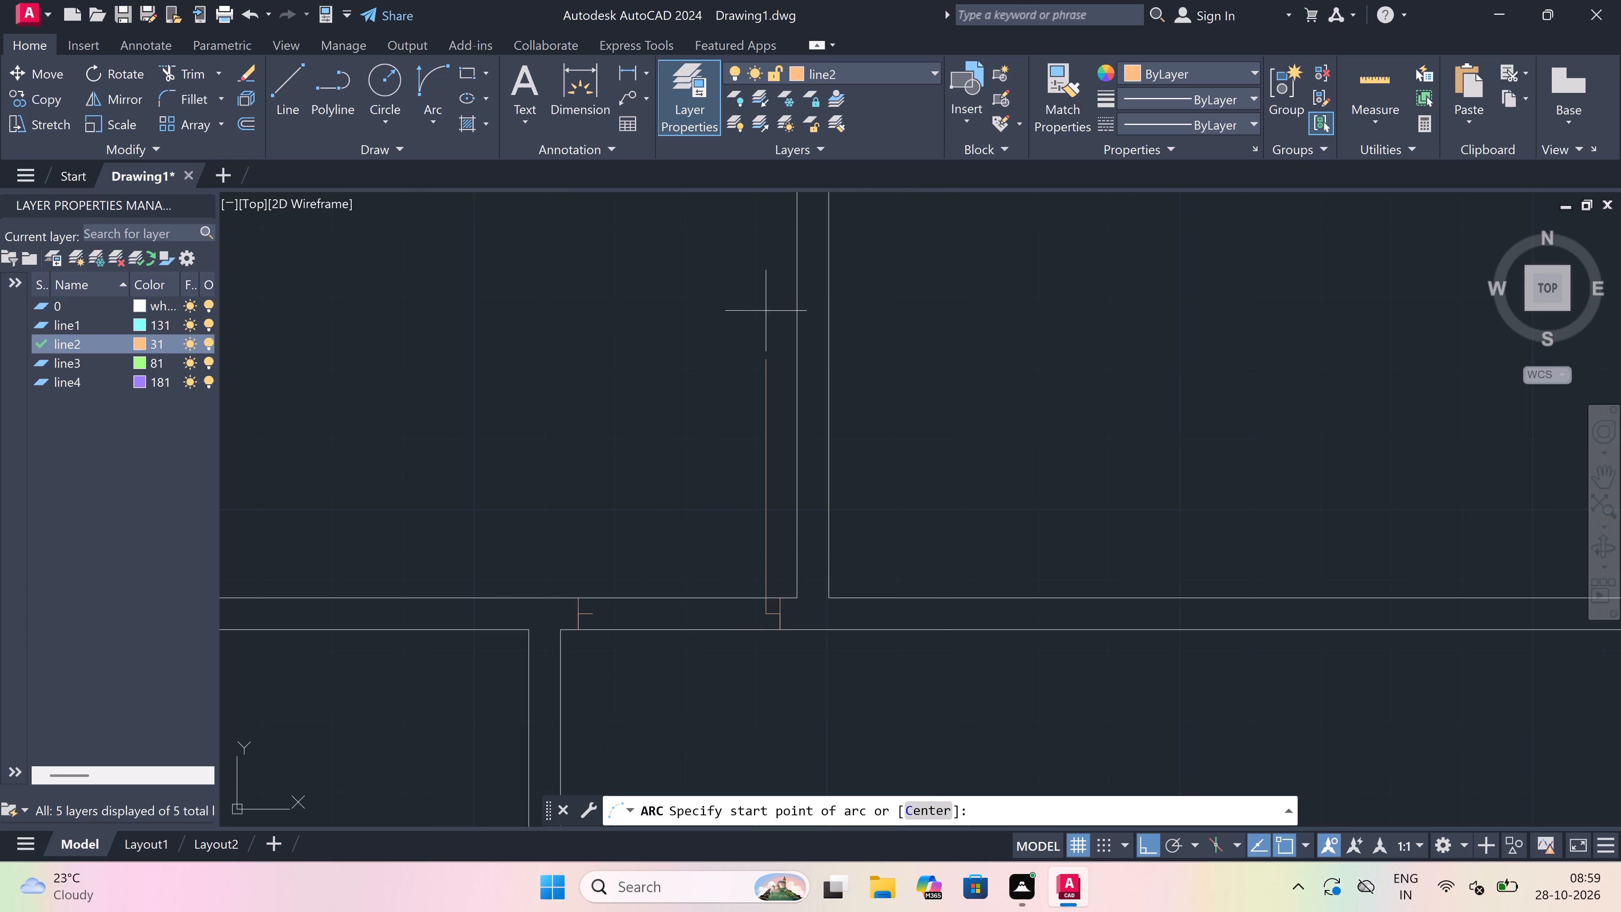
pyautogui.moveTo(762, 361); pyautogui.dragTo(756, 366)
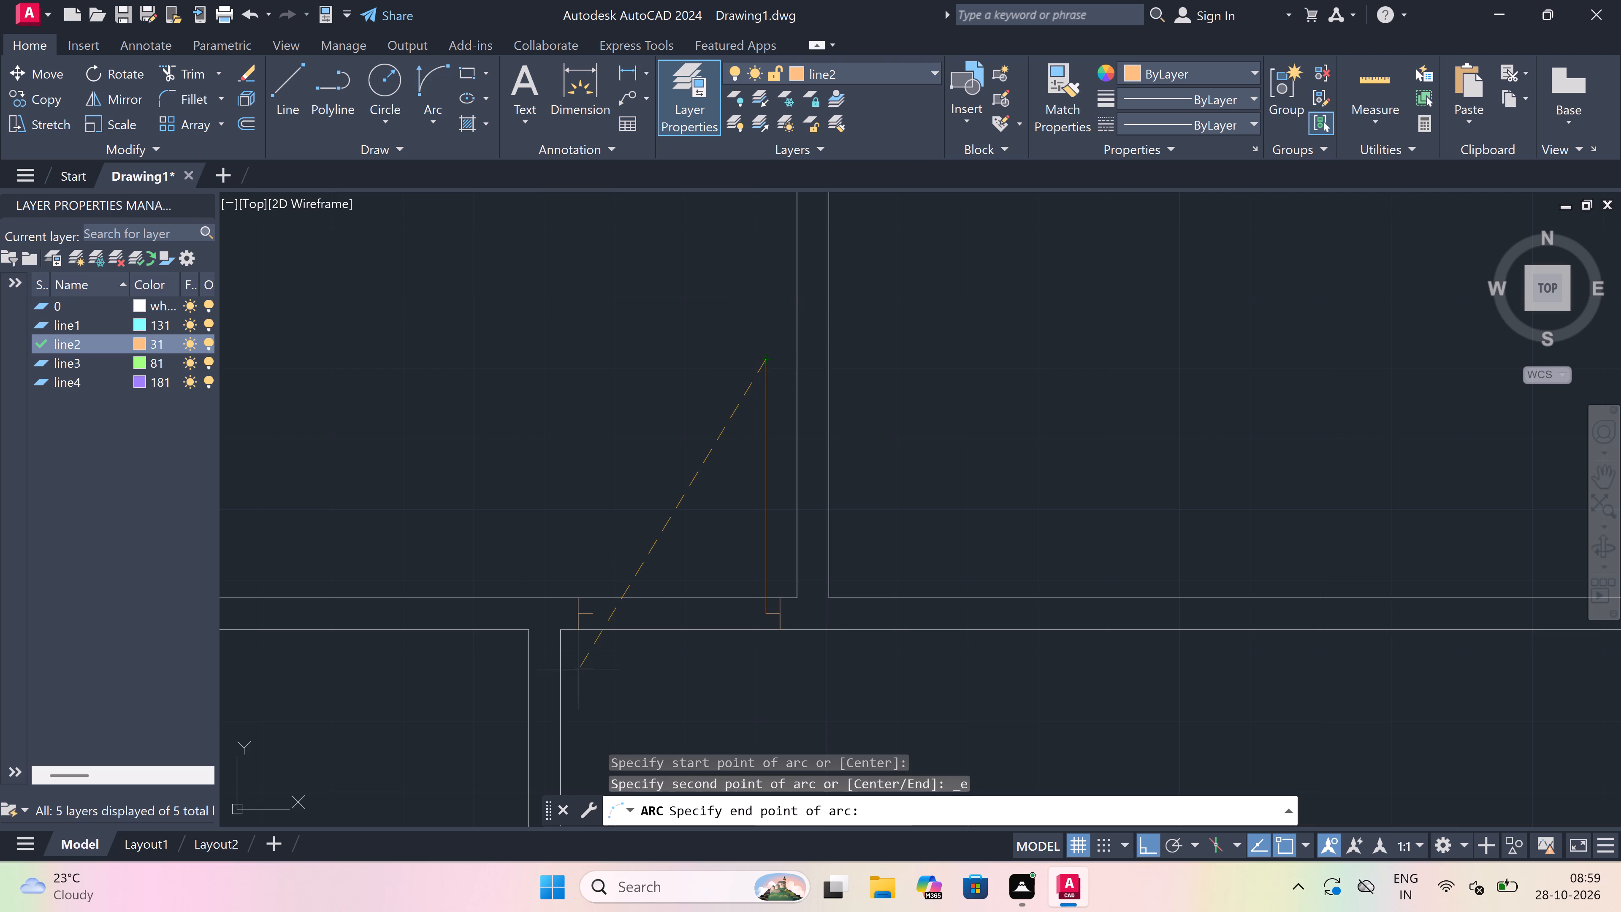
pyautogui.moveTo(592, 610); pyautogui.dragTo(592, 601)
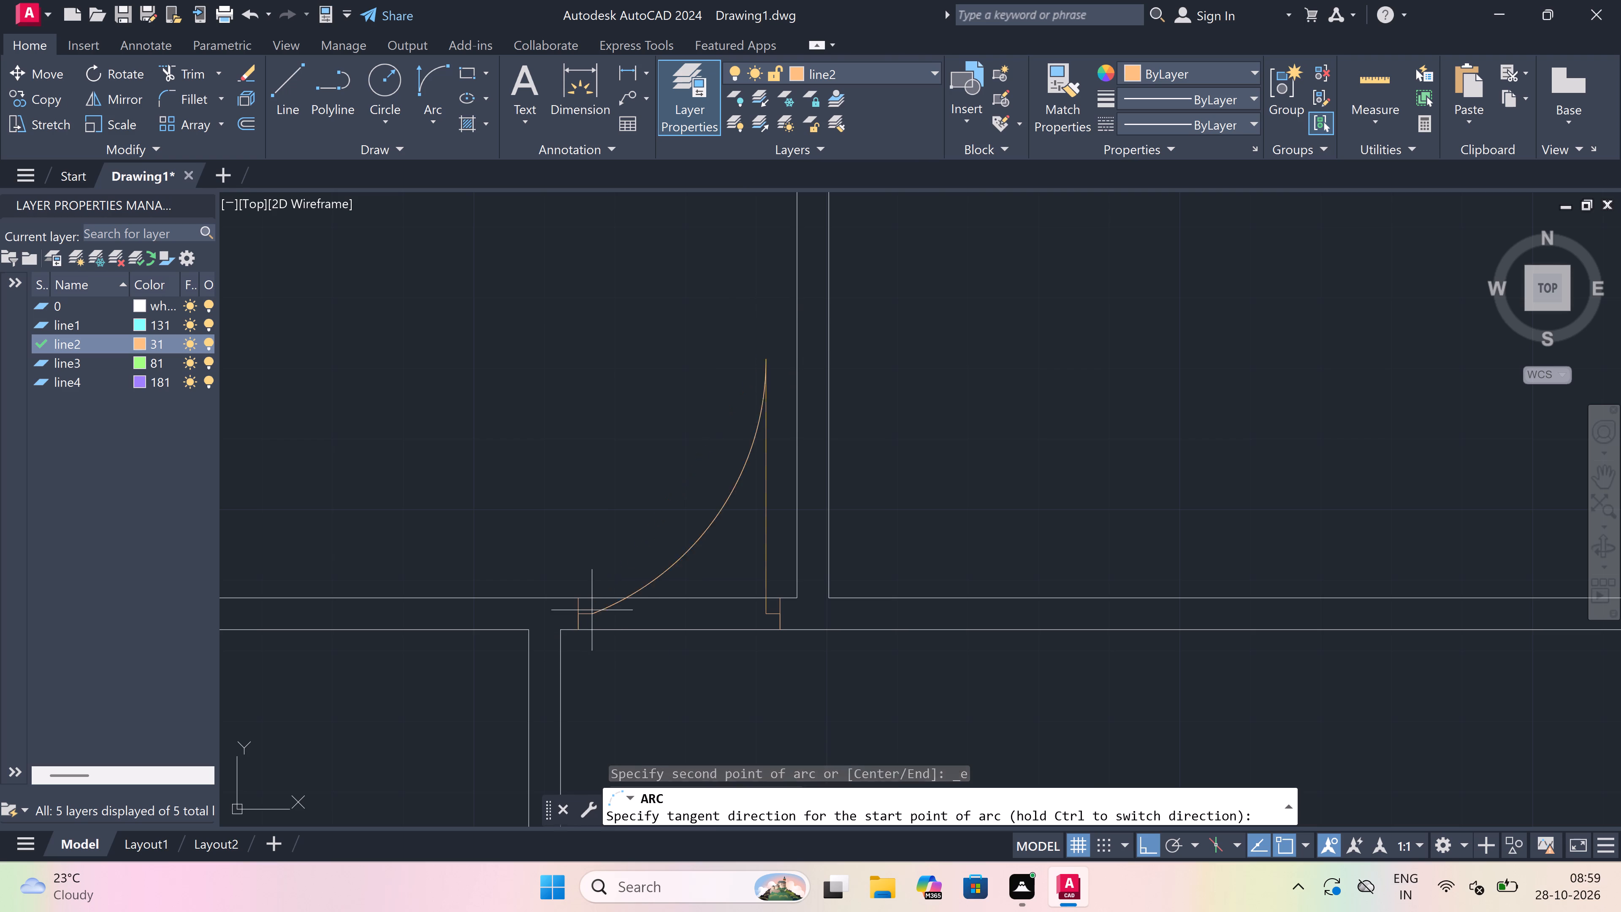
pyautogui.click(509, 487)
# Trim both south wall lines between the northwest room's door jambs.
pyautogui.write('tr')
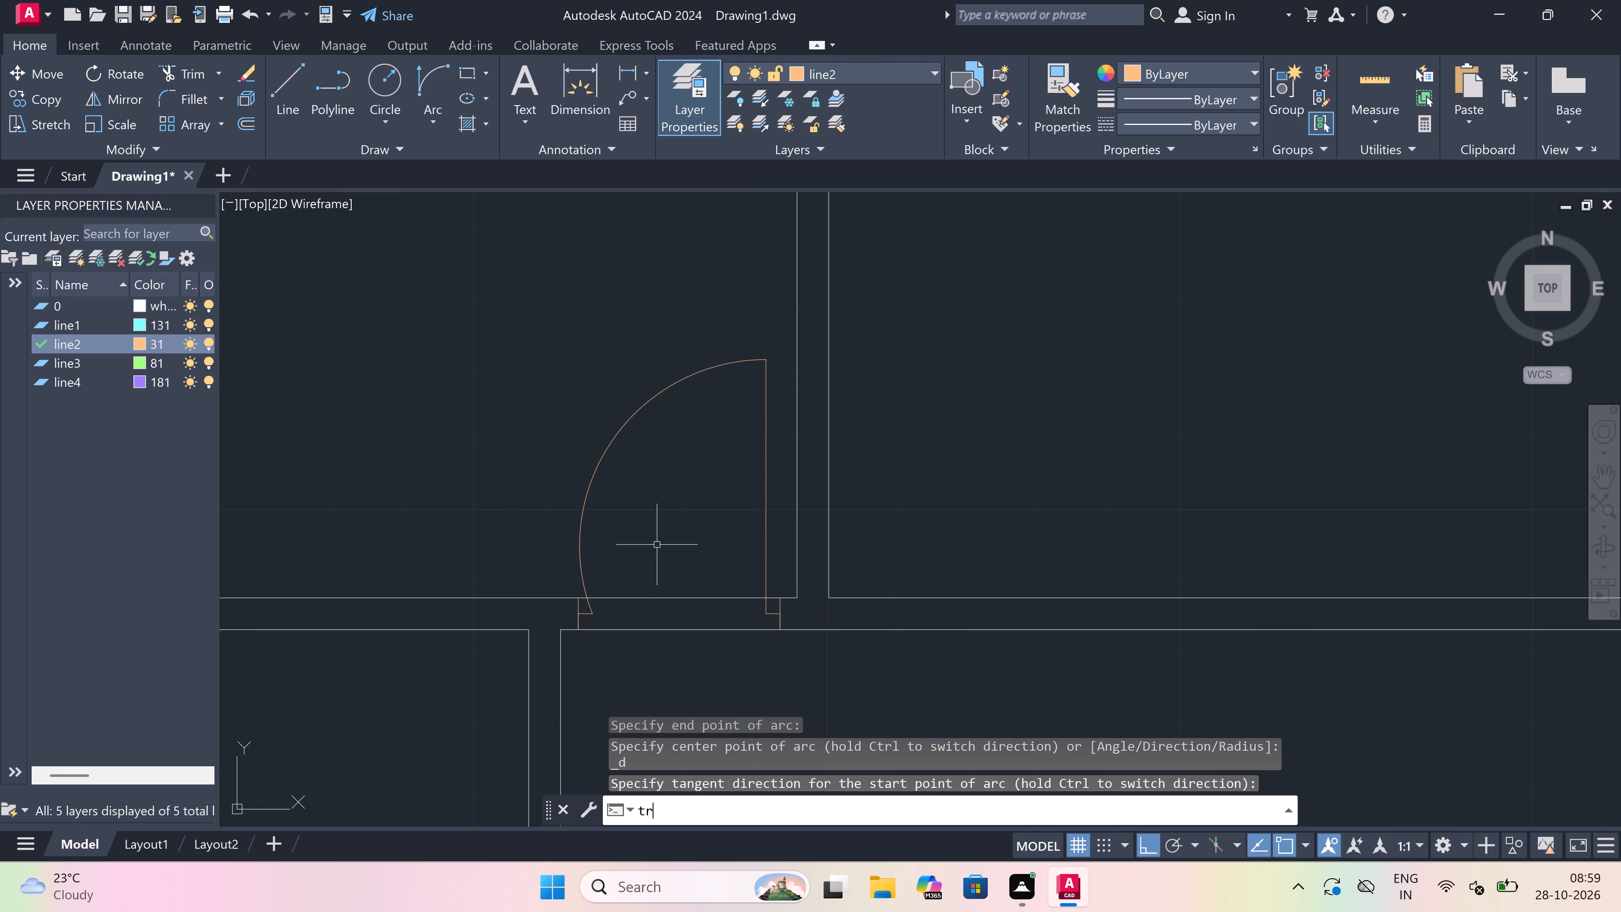
pyautogui.press('space')
pyautogui.click(657, 544)
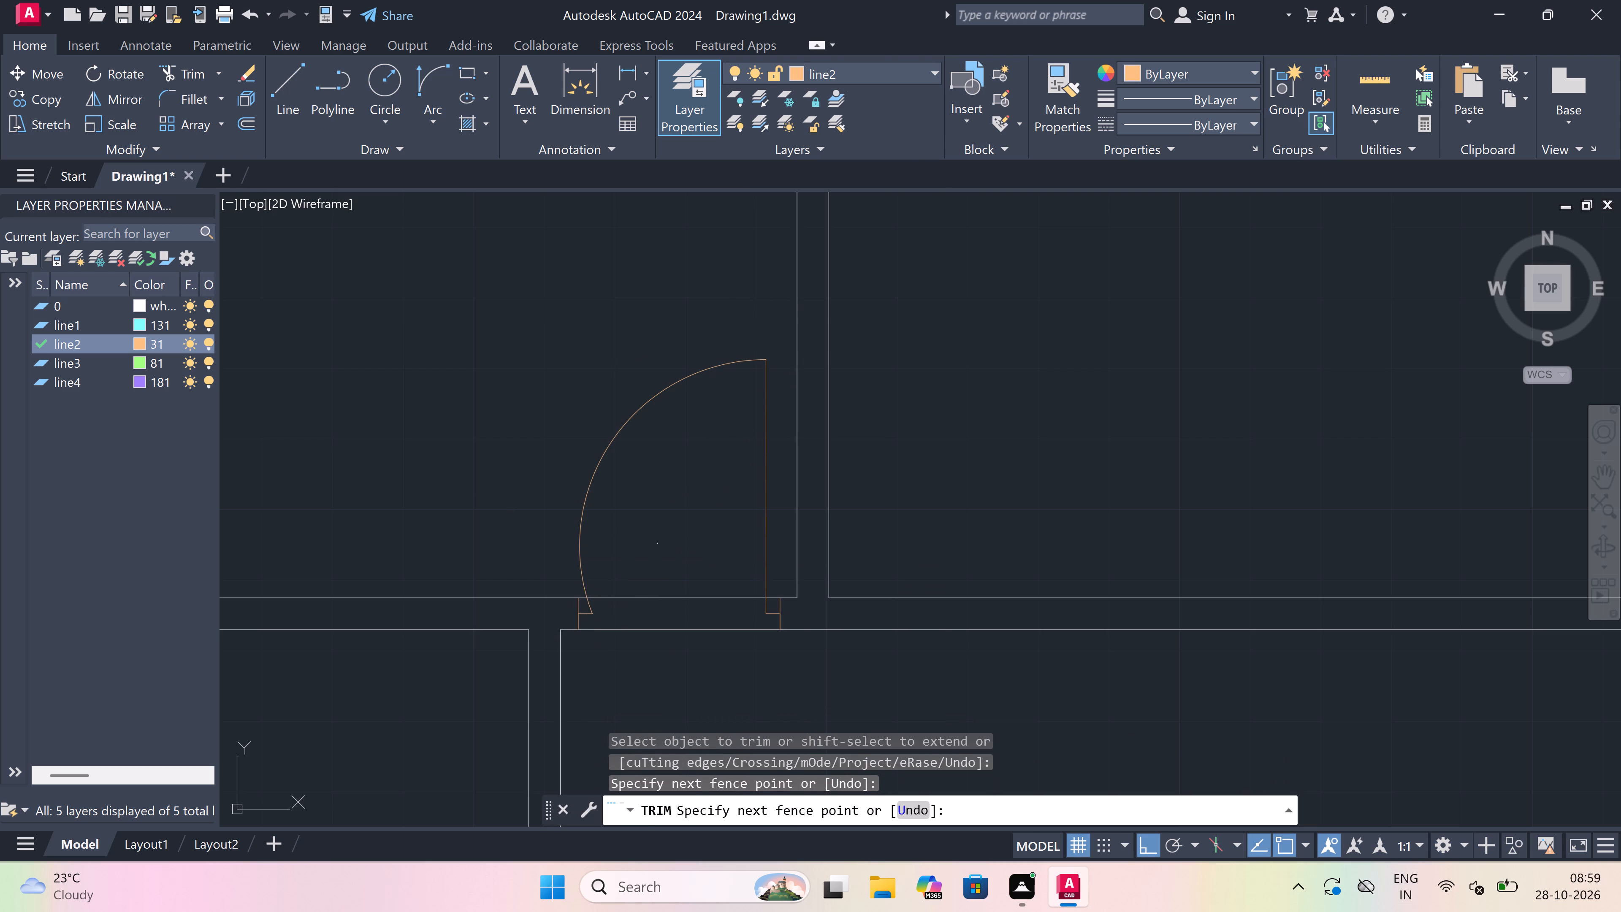
pyautogui.click(656, 688)
pyautogui.press('Escape')
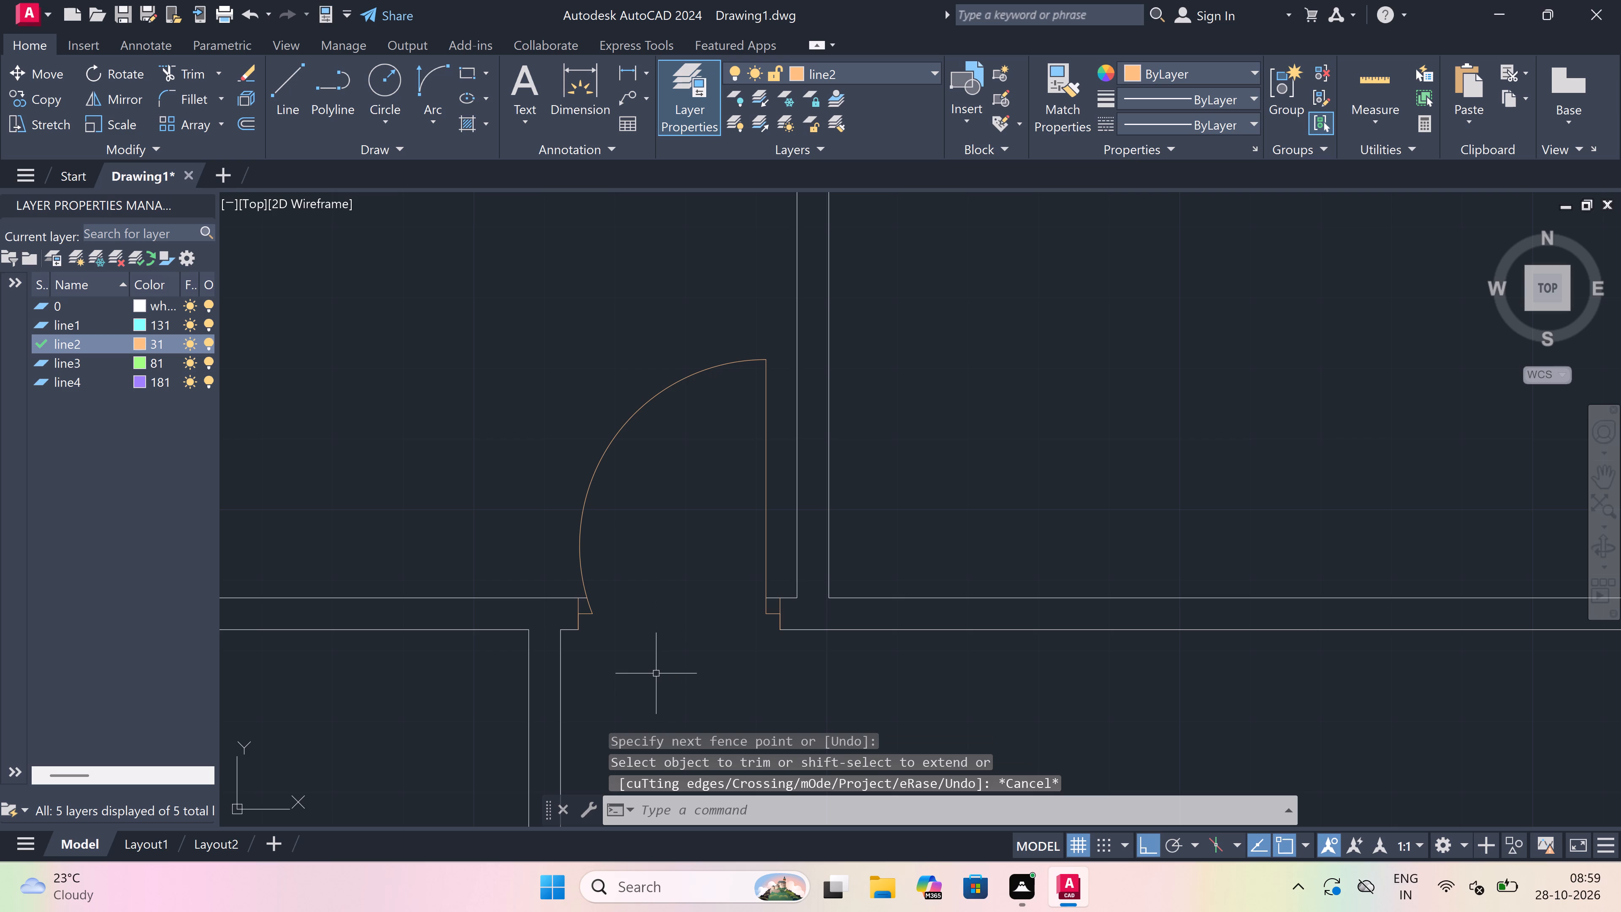
# Draw the east jamb near the adjoining room's southeast corner, across its south wall, with a 2" midpoint stub west and 3' leaf north.
pyautogui.write('l')
pyautogui.press('space')
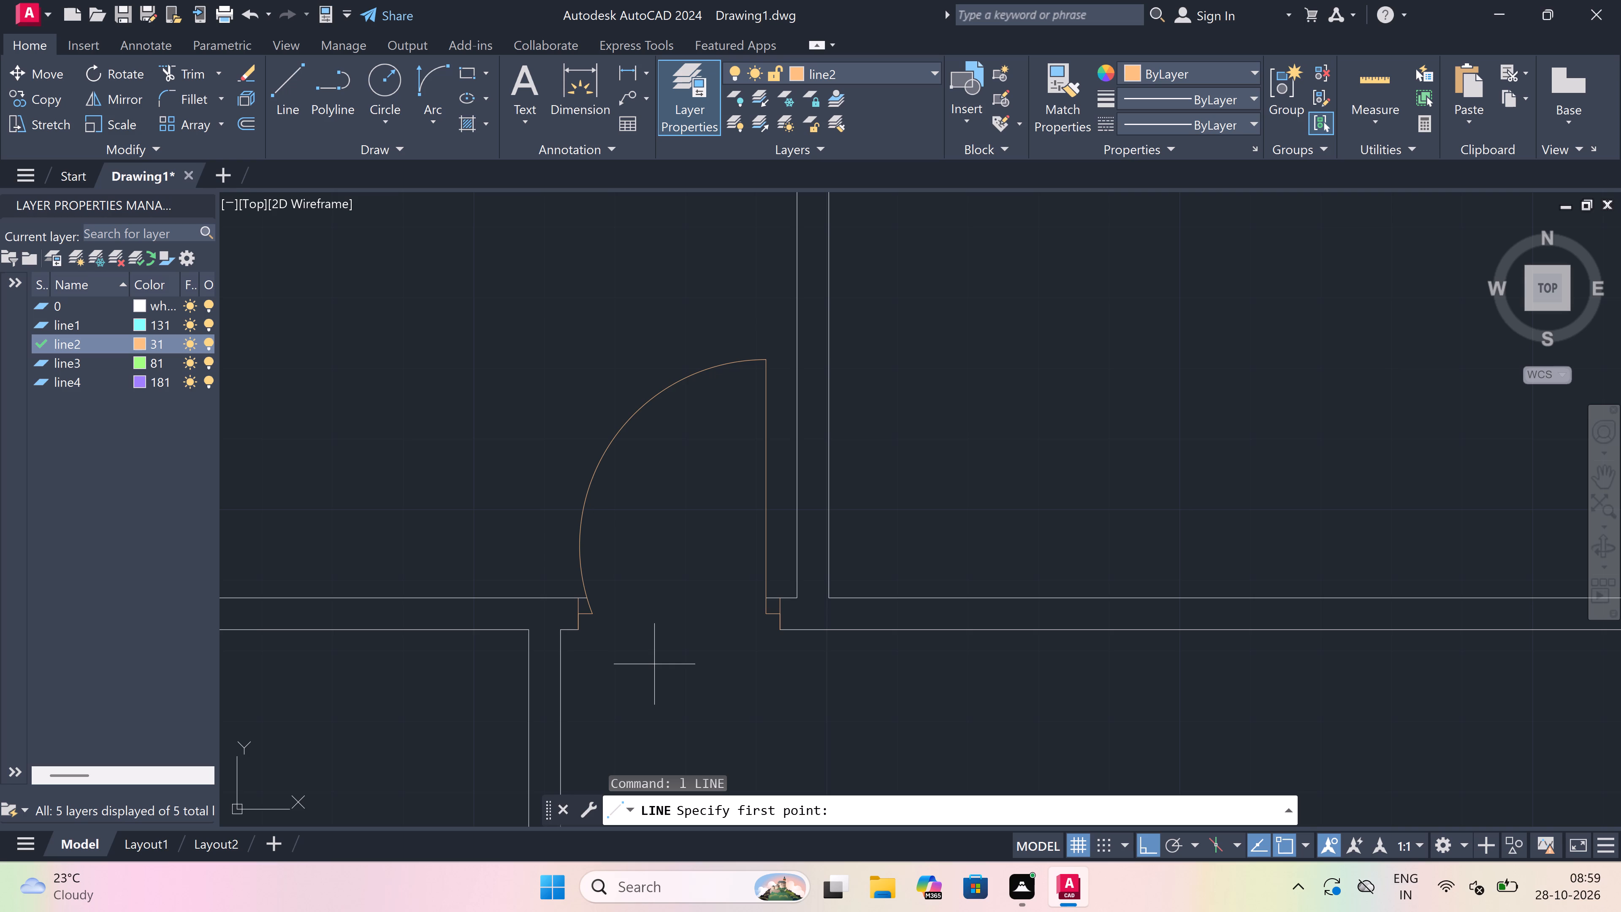
pyautogui.scroll(-4, 654, 664)
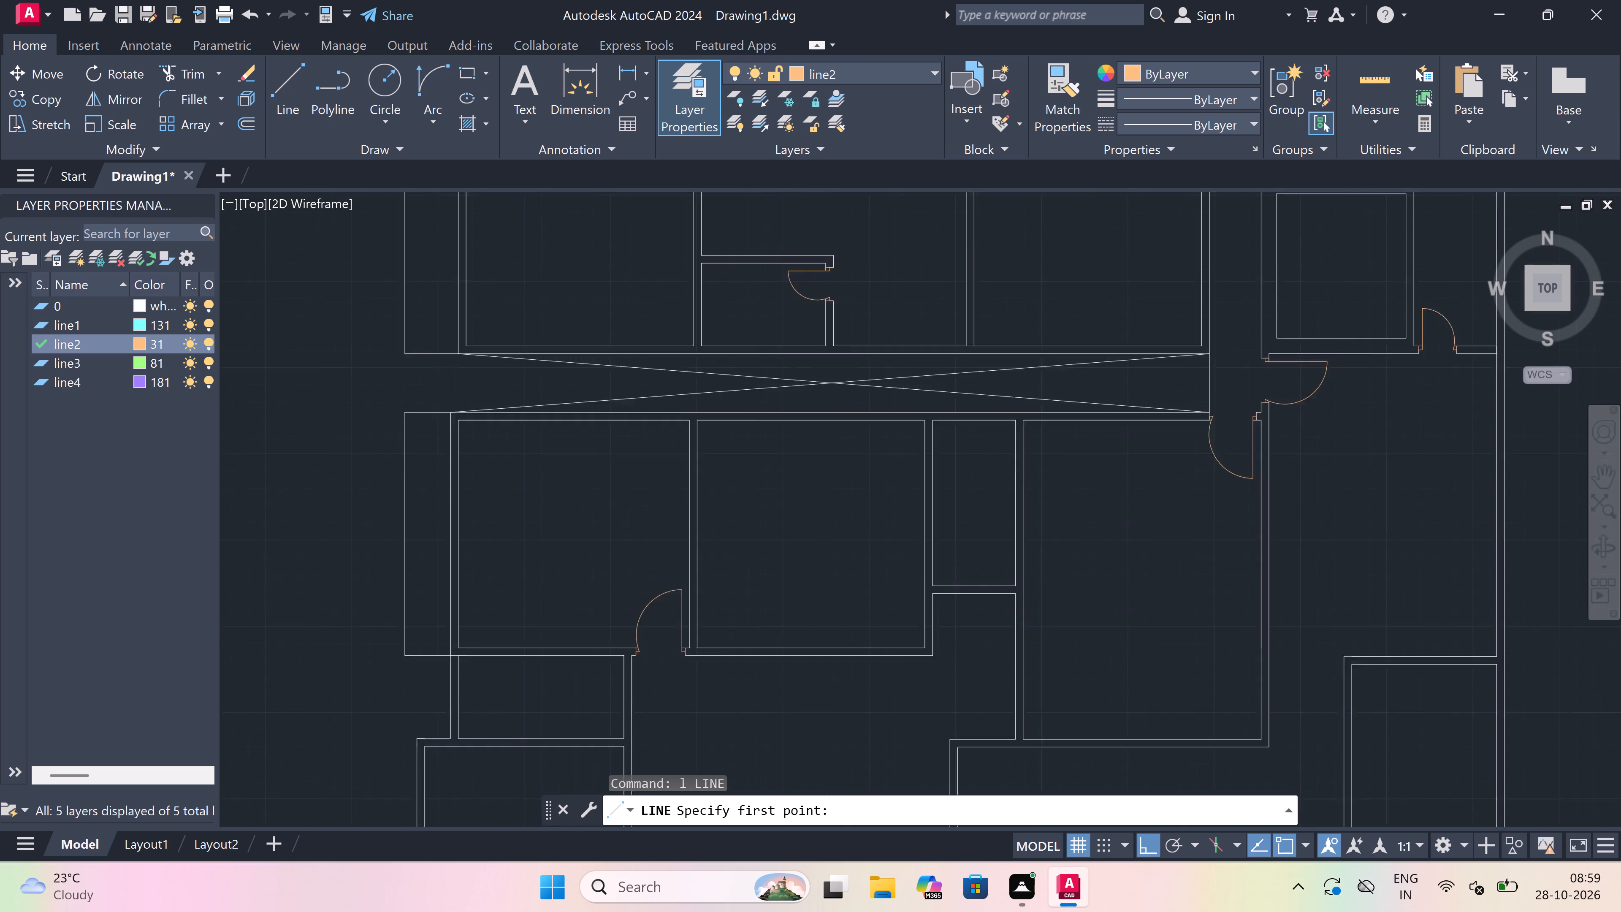
pyautogui.scroll(2, 756, 668)
pyautogui.scroll(2, 930, 606)
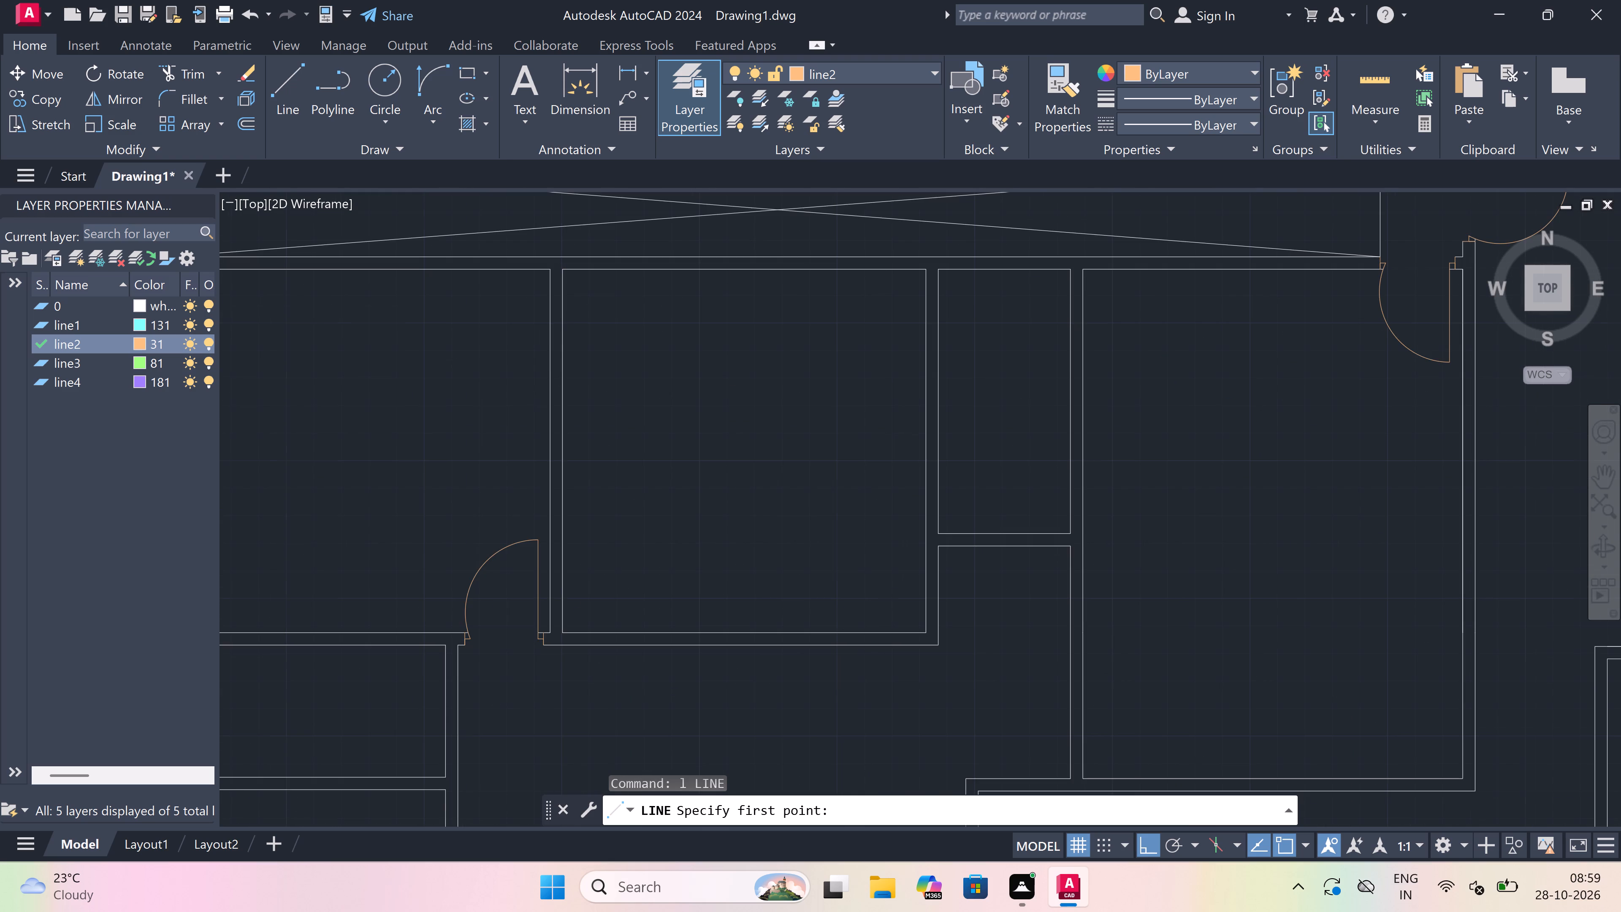
pyautogui.click(901, 675)
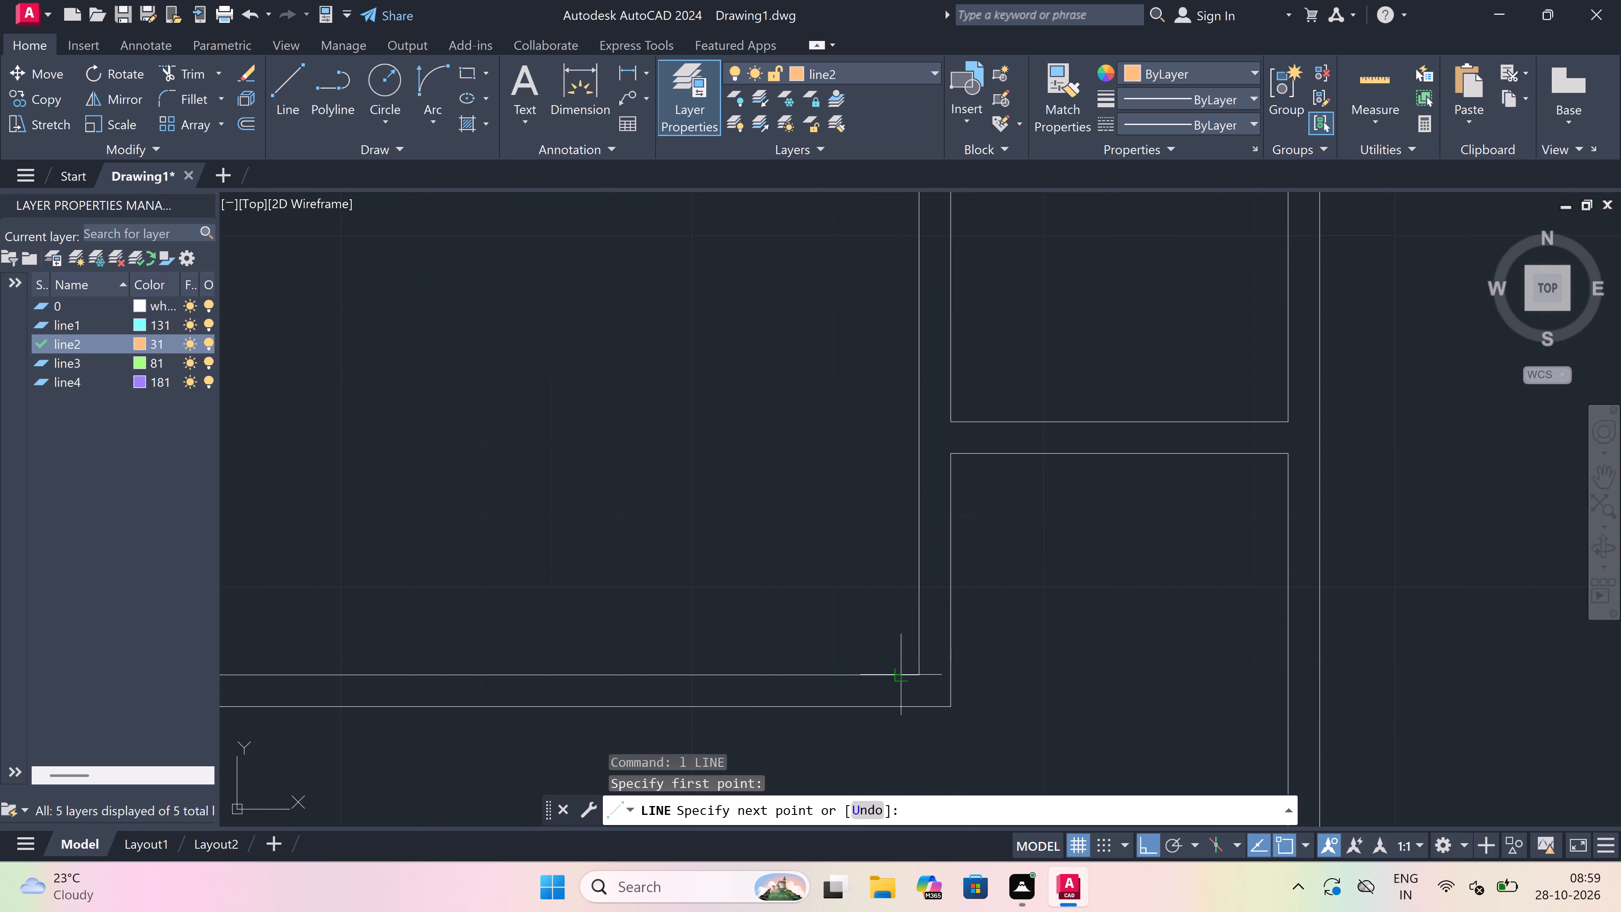
pyautogui.click(903, 705)
pyautogui.moveTo(903, 684); pyautogui.dragTo(897, 684)
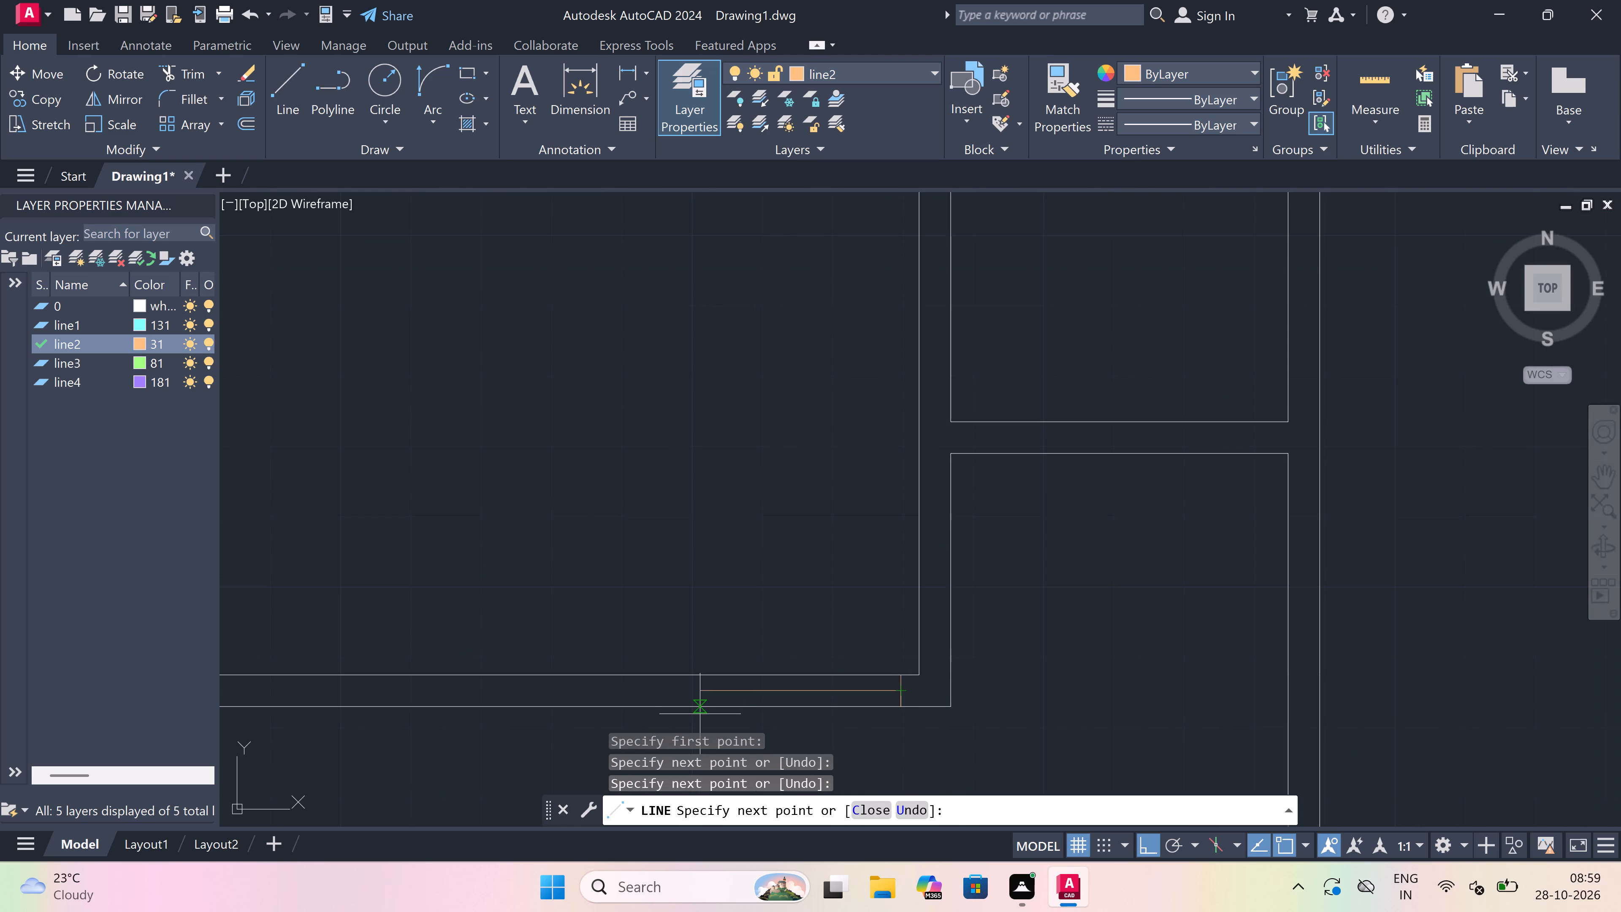
pyautogui.press('2')
pyautogui.write('"')
pyautogui.press('space')
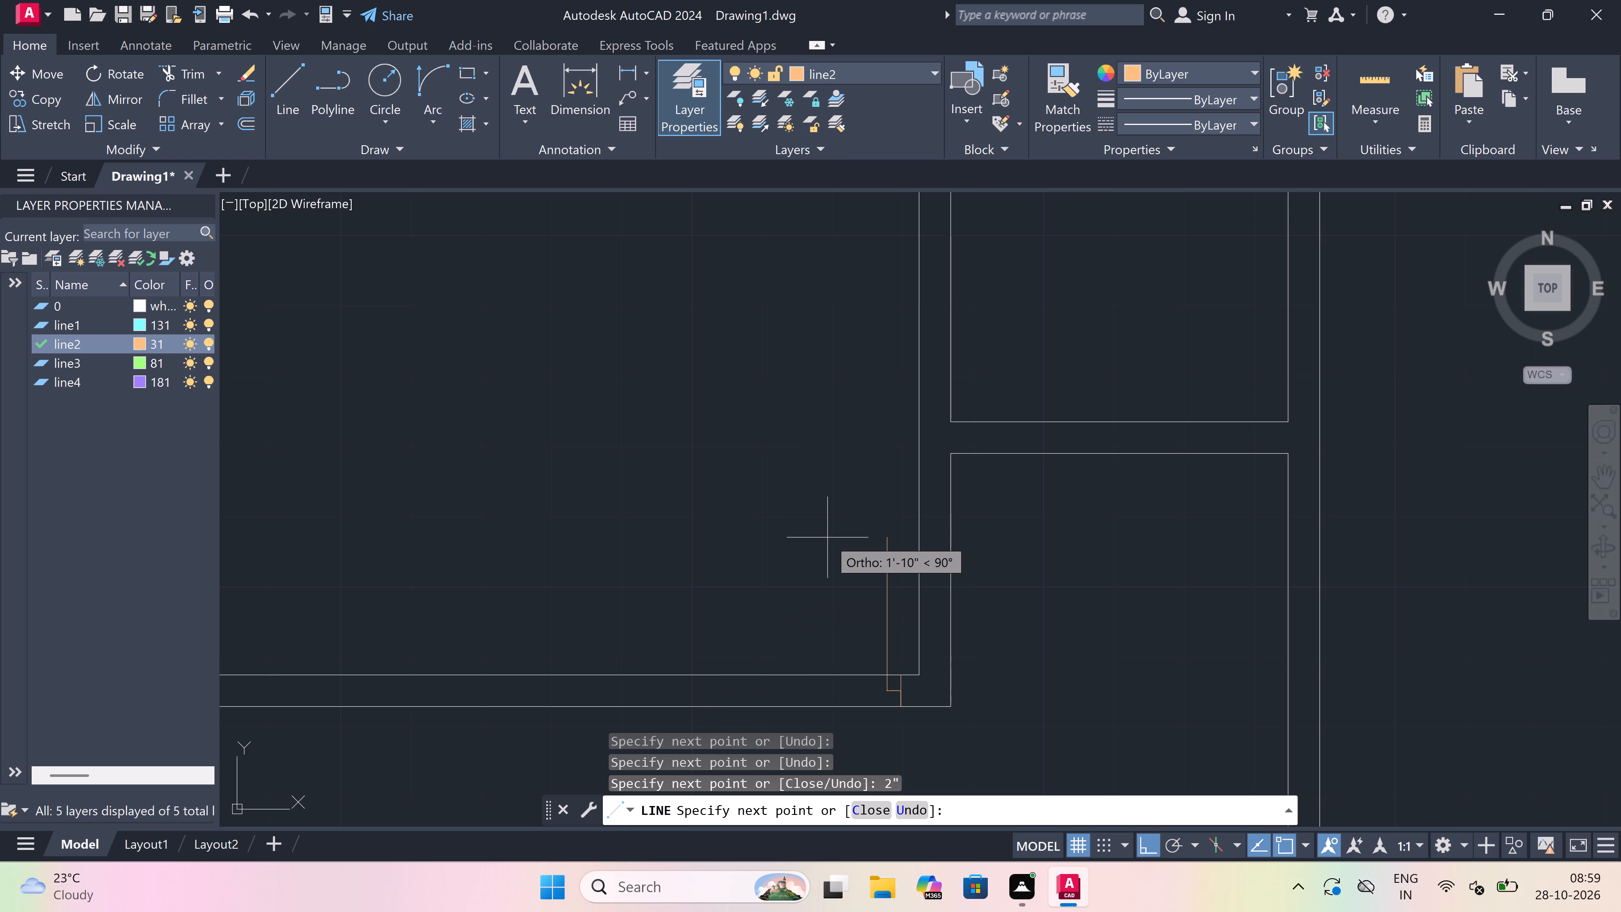
pyautogui.write("3'")
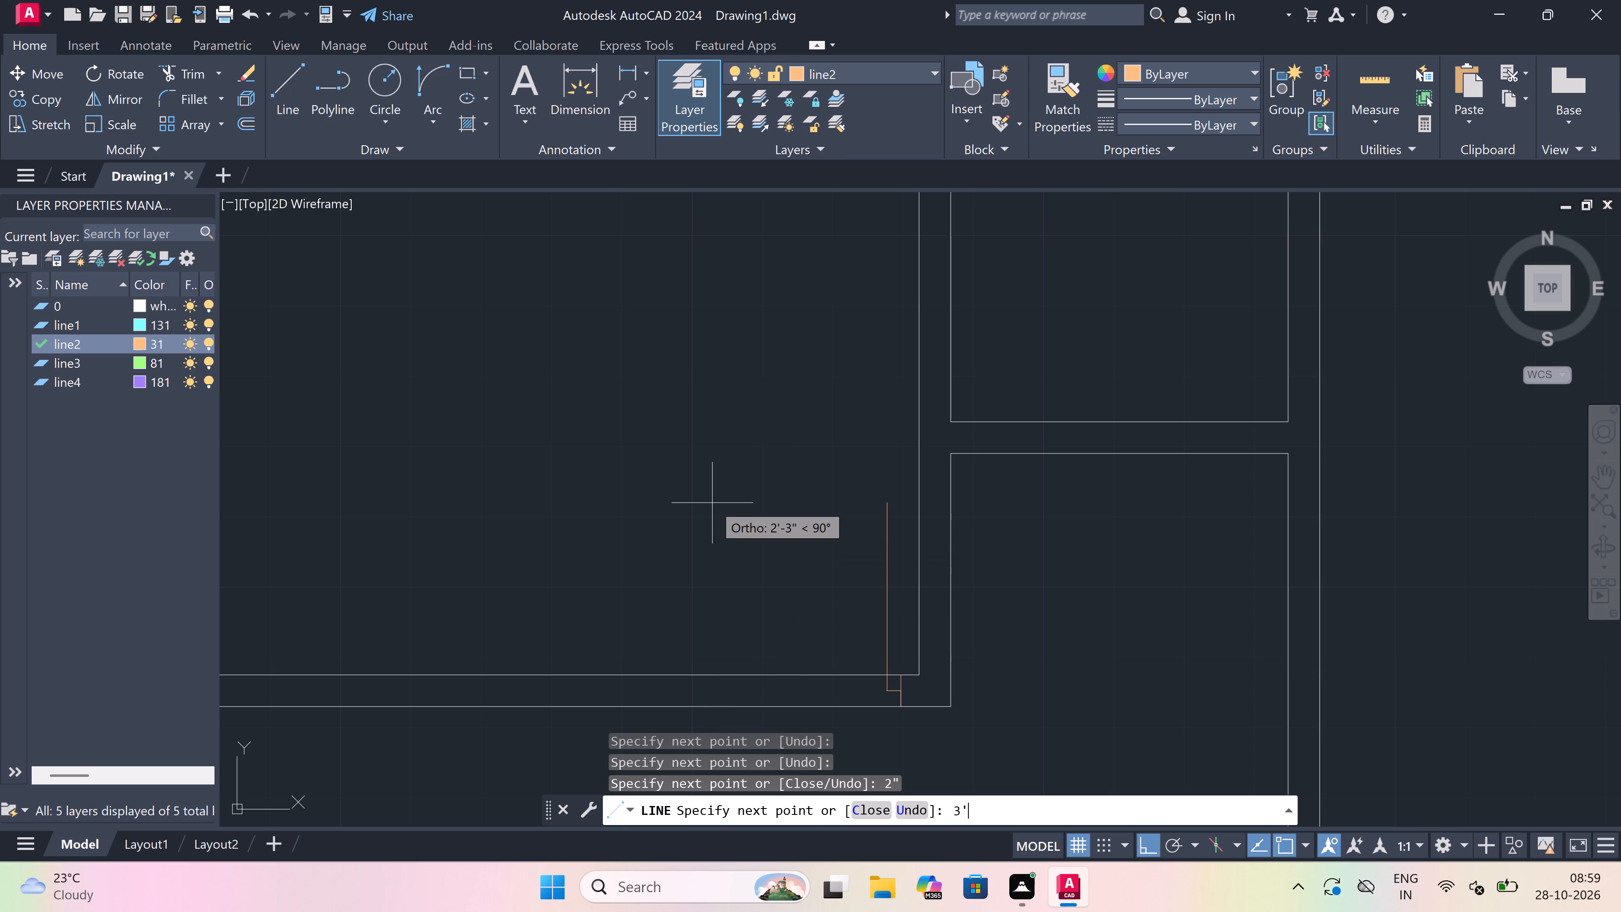
pyautogui.press('space')
pyautogui.press('Escape')
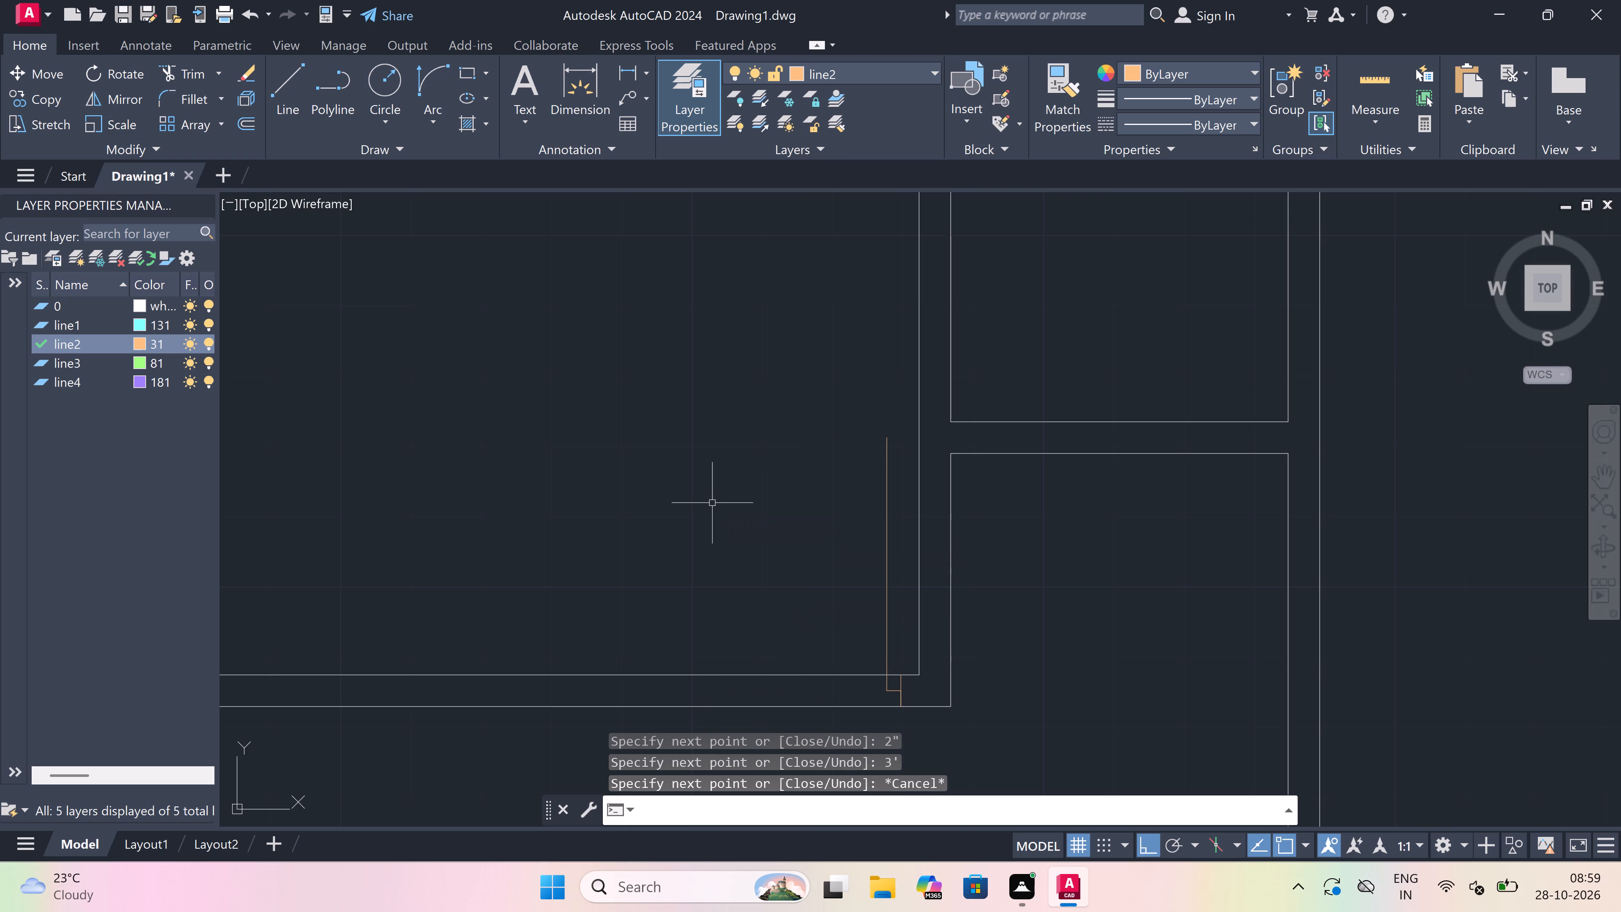
# Draw the west jamb across the same room's south wall, with a 2" midpoint stub east.
pyautogui.press('space')
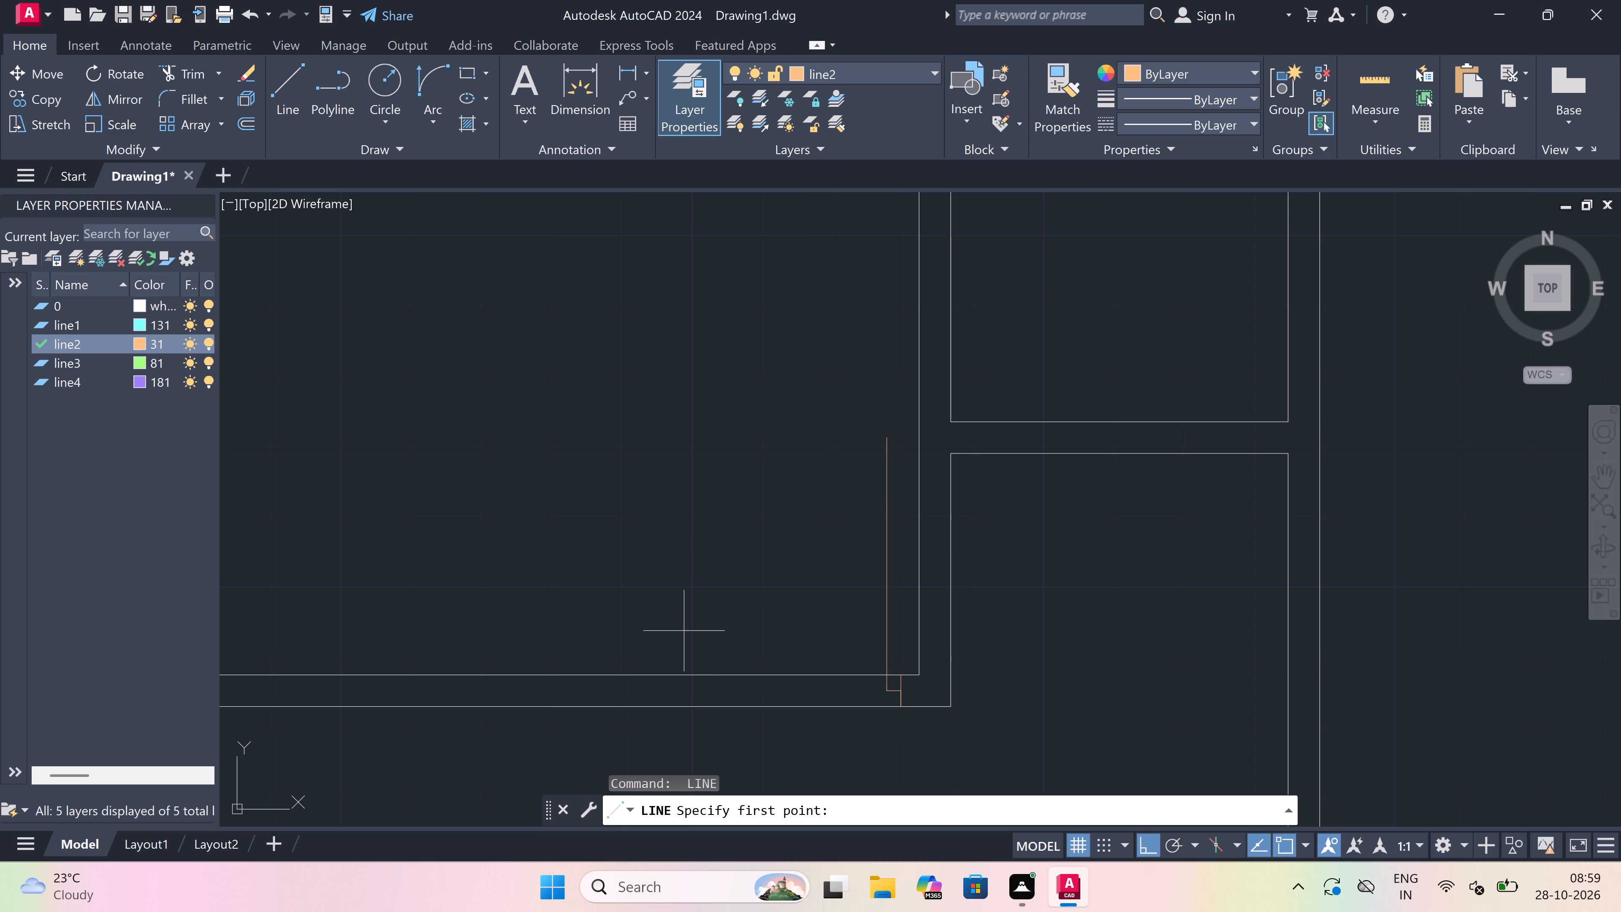
pyautogui.click(703, 680)
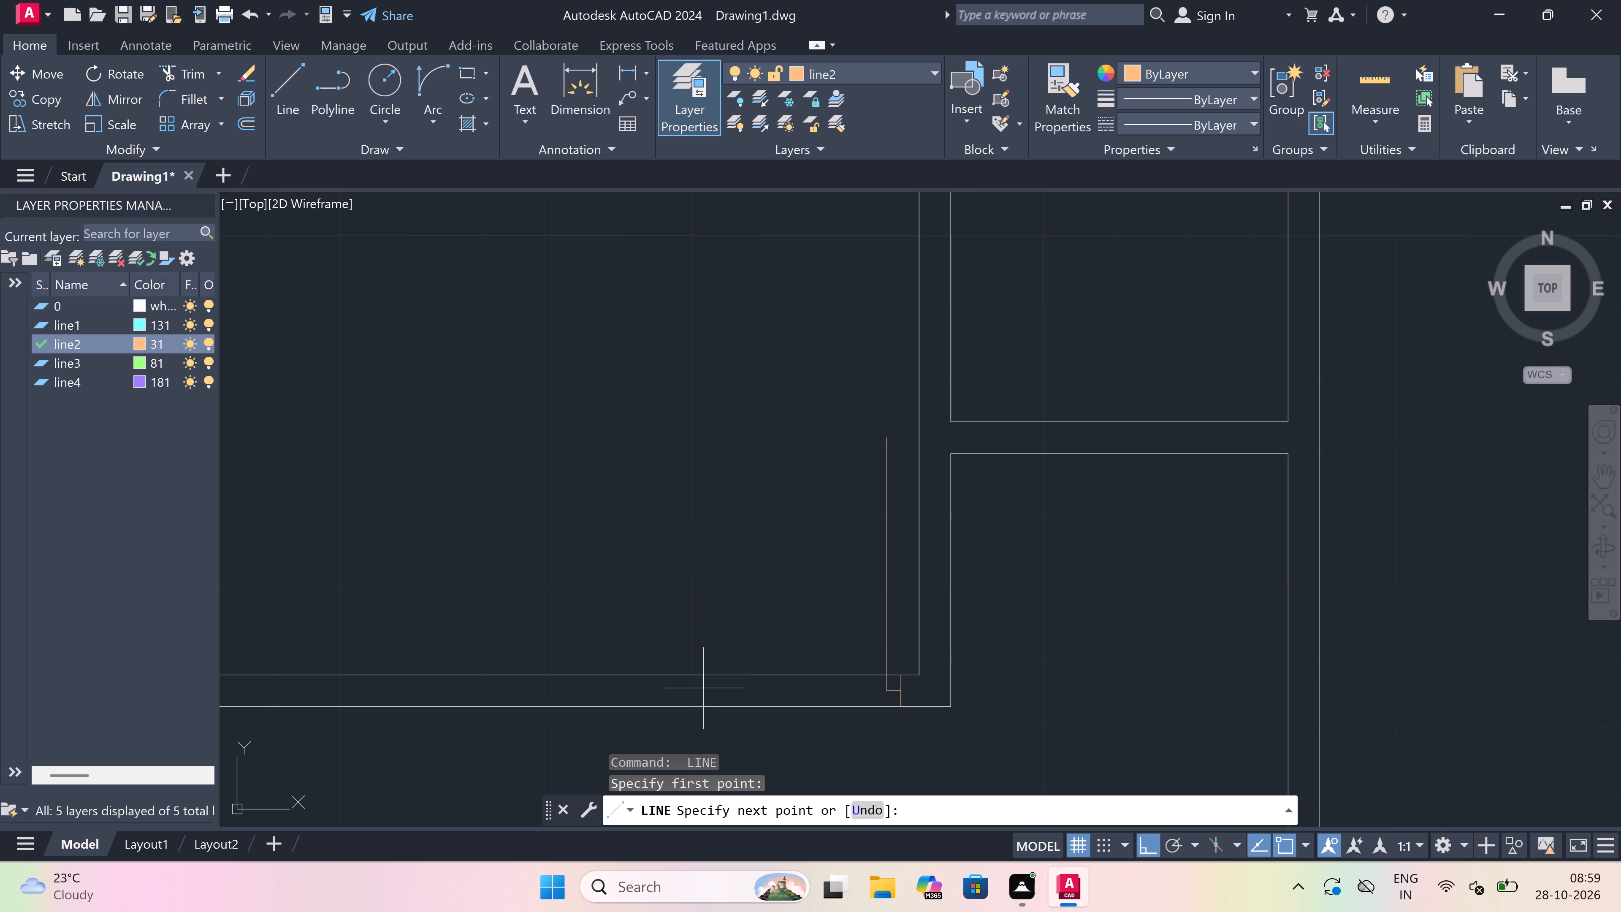
pyautogui.click(700, 711)
pyautogui.moveTo(700, 692); pyautogui.dragTo(714, 689)
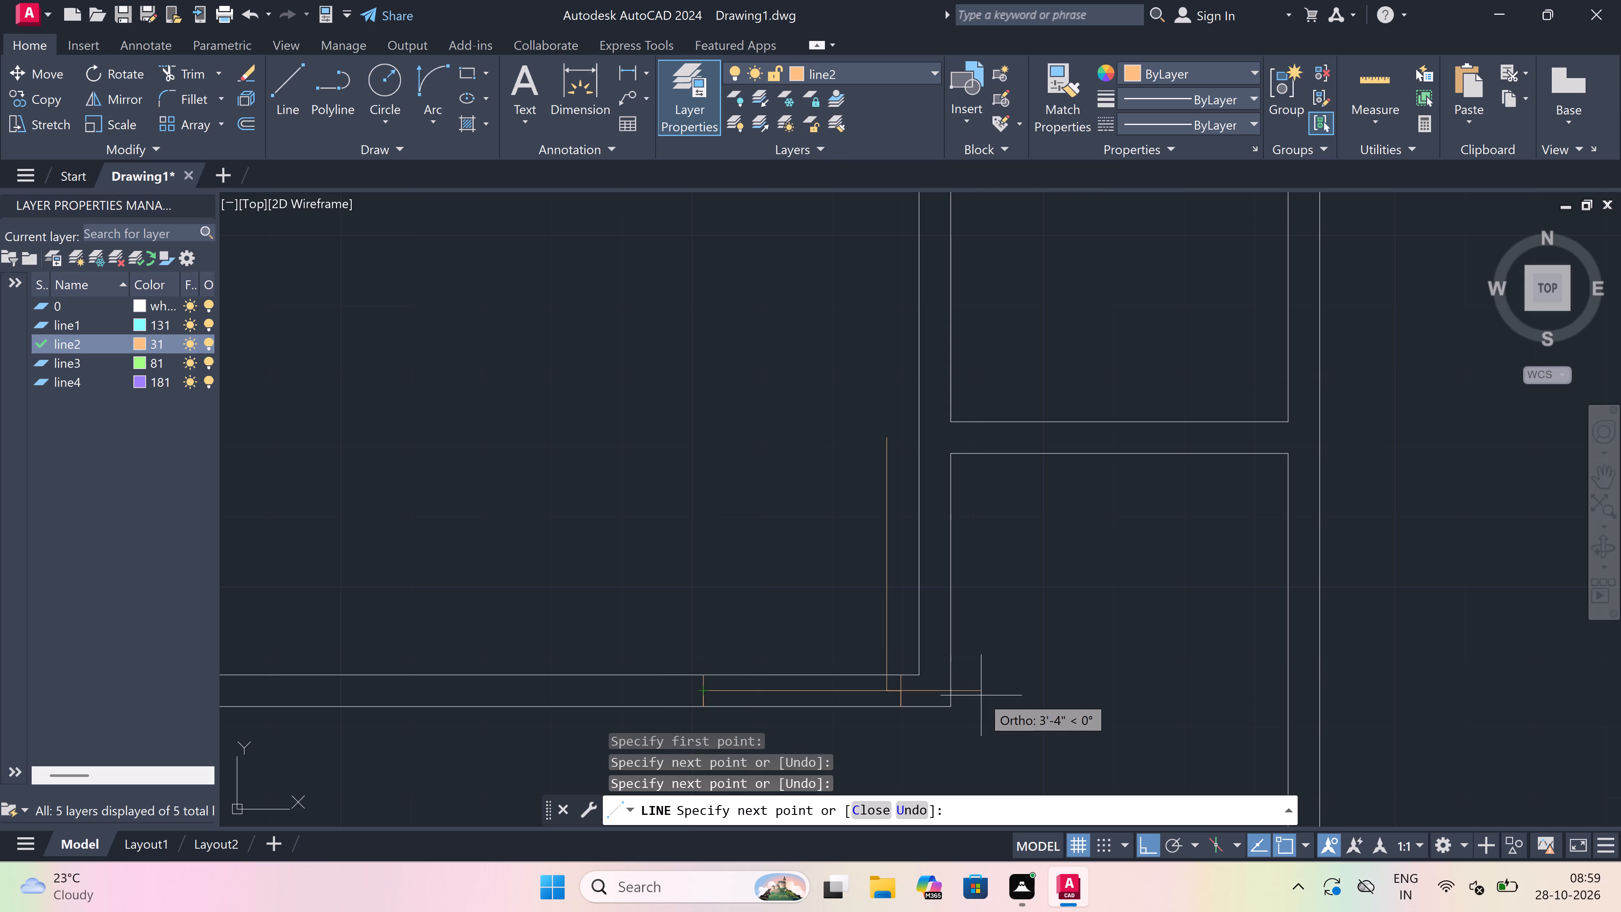
pyautogui.press('2')
pyautogui.write('"')
pyautogui.press('space')
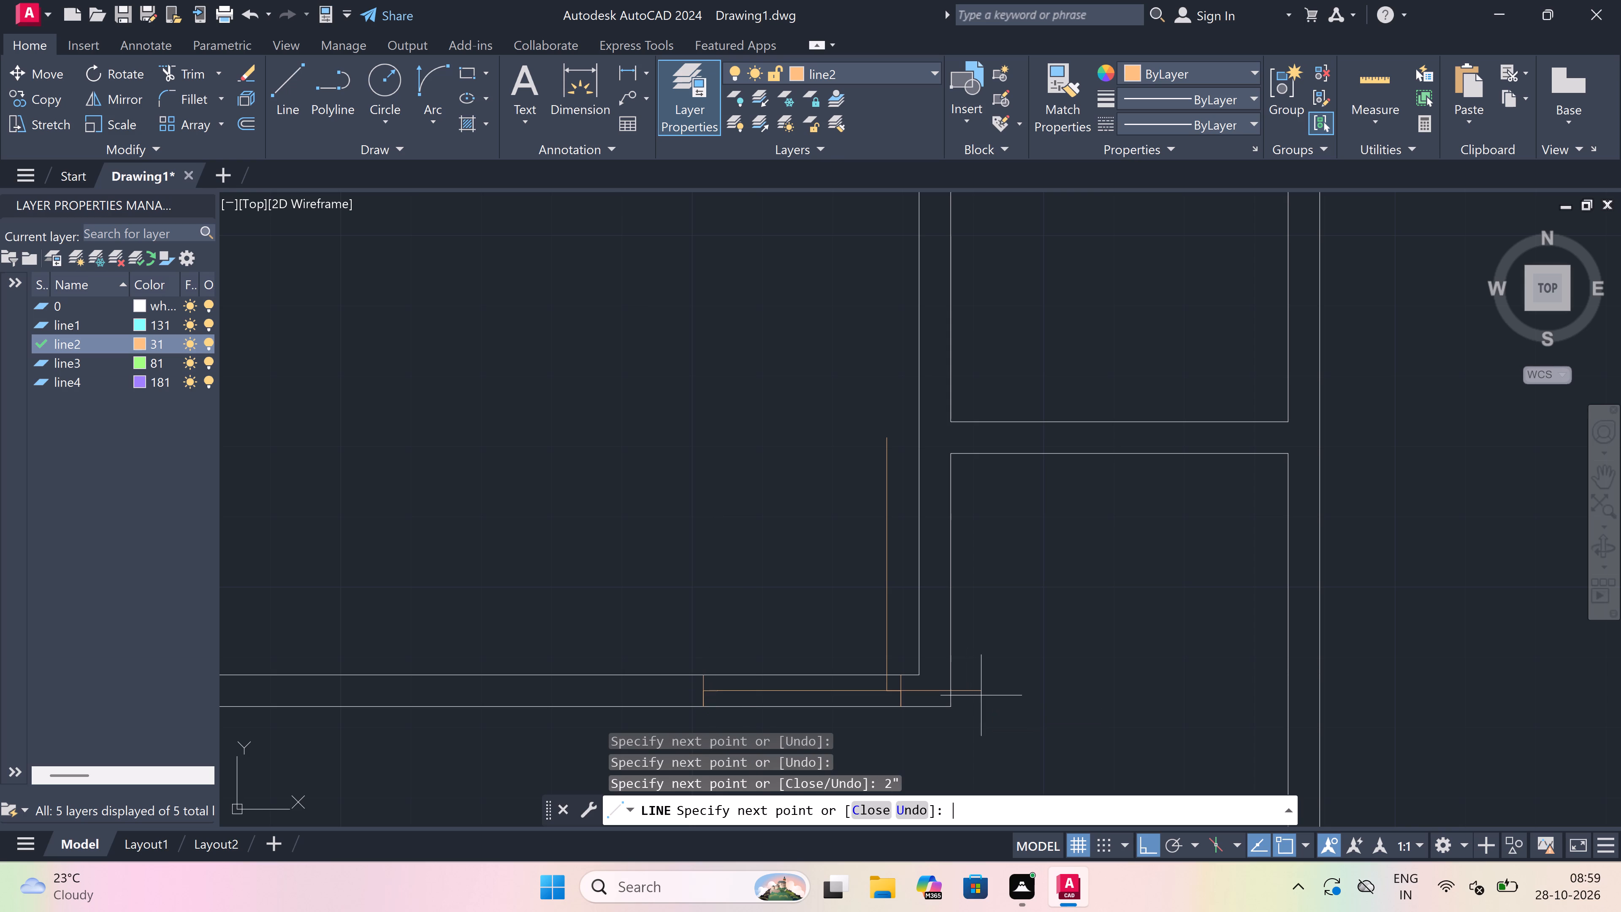
pyautogui.press('Escape')
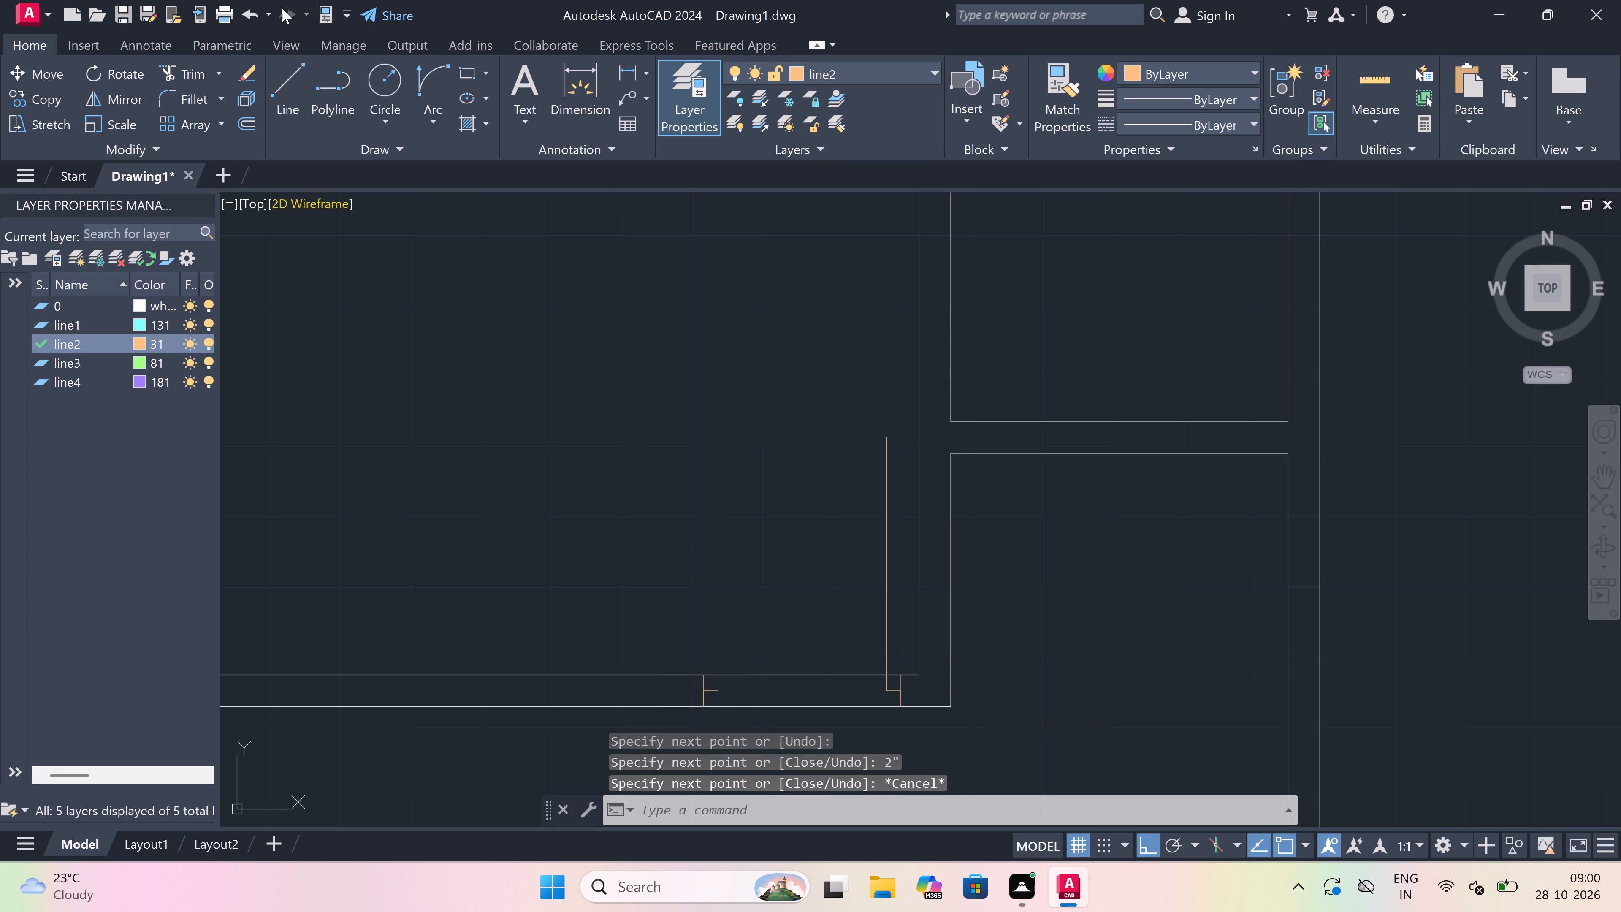
# Draw this door's swing arc from the leaf's north end to the west jamb stub, with a westward start tangent.
pyautogui.click(422, 69)
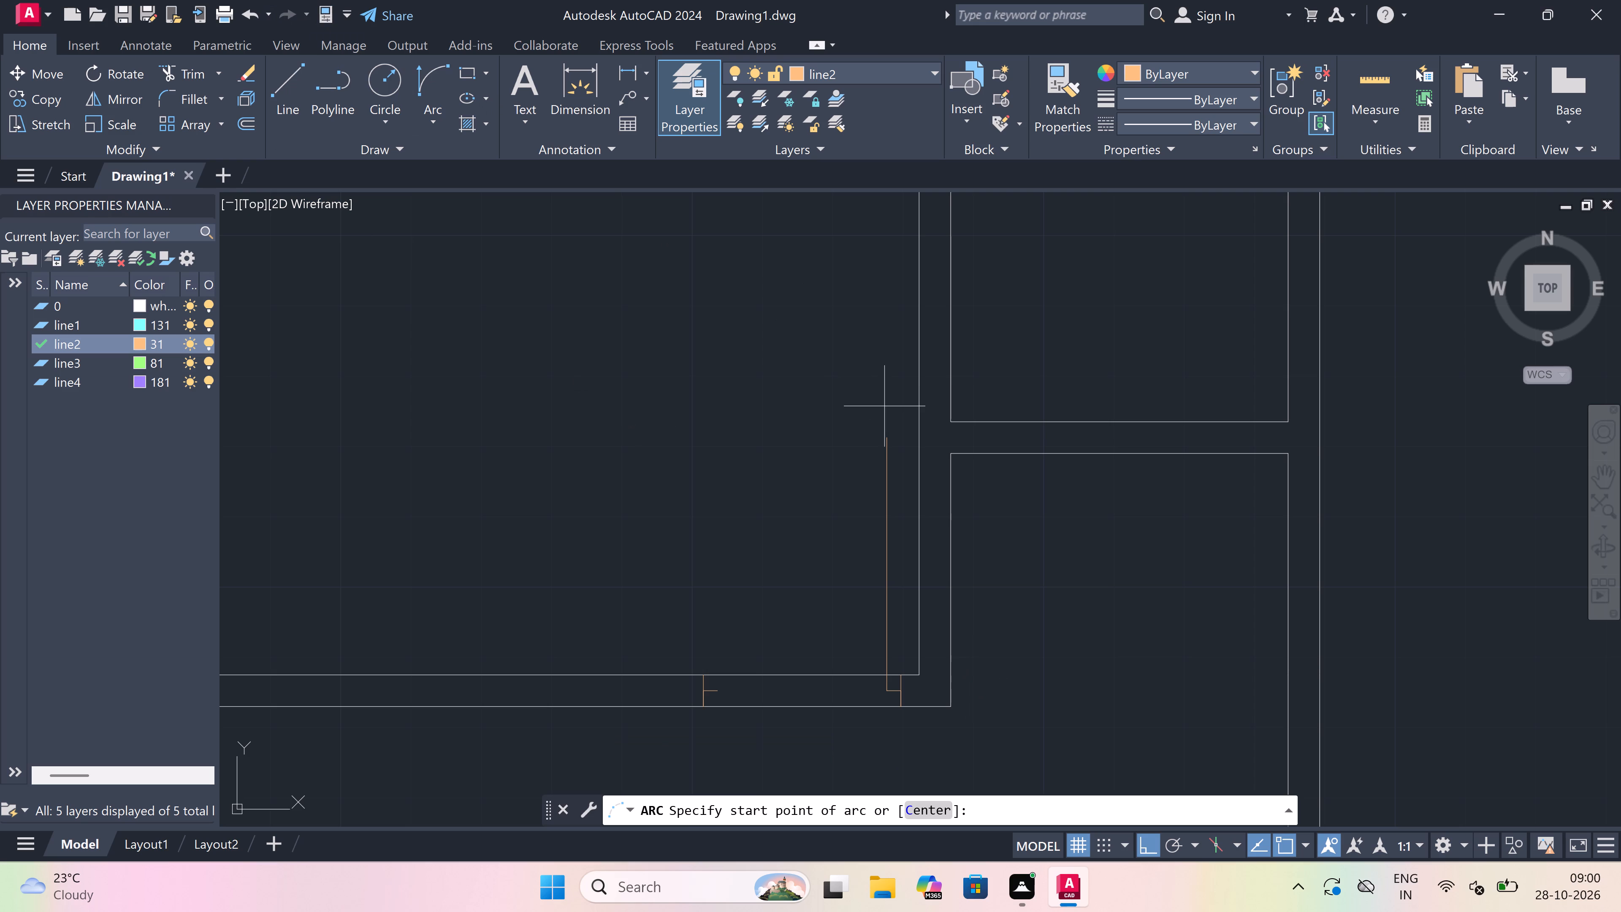
pyautogui.moveTo(891, 433); pyautogui.dragTo(886, 438)
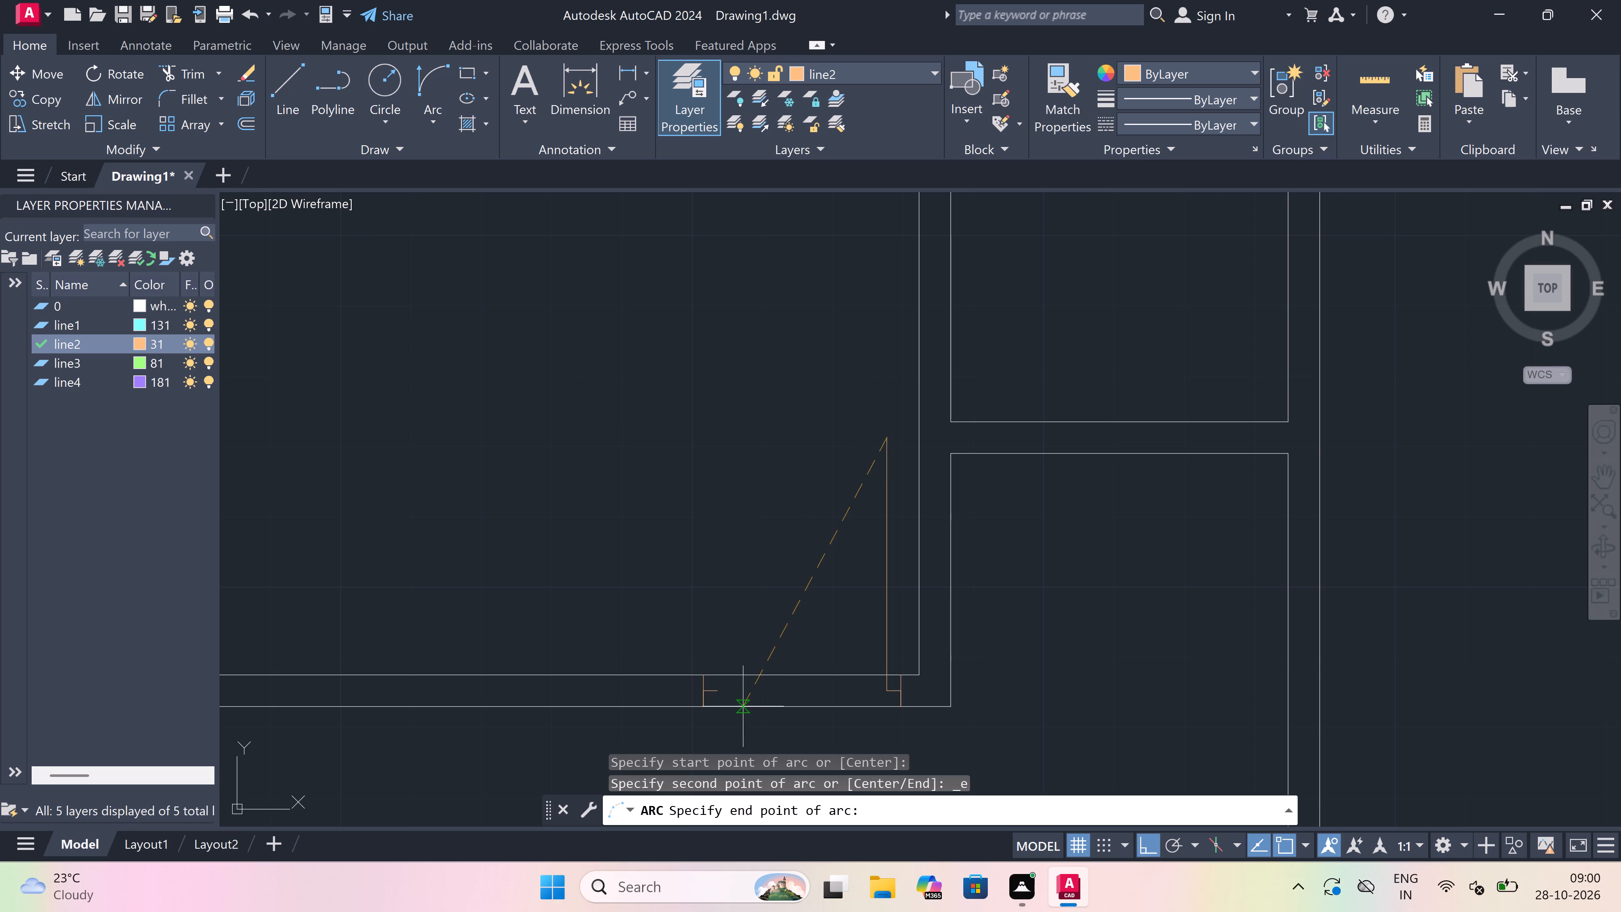
pyautogui.moveTo(720, 693); pyautogui.dragTo(718, 688)
pyautogui.click(647, 585)
# Trim both south wall lines between this second door's jambs.
pyautogui.scroll(-1, 647, 584)
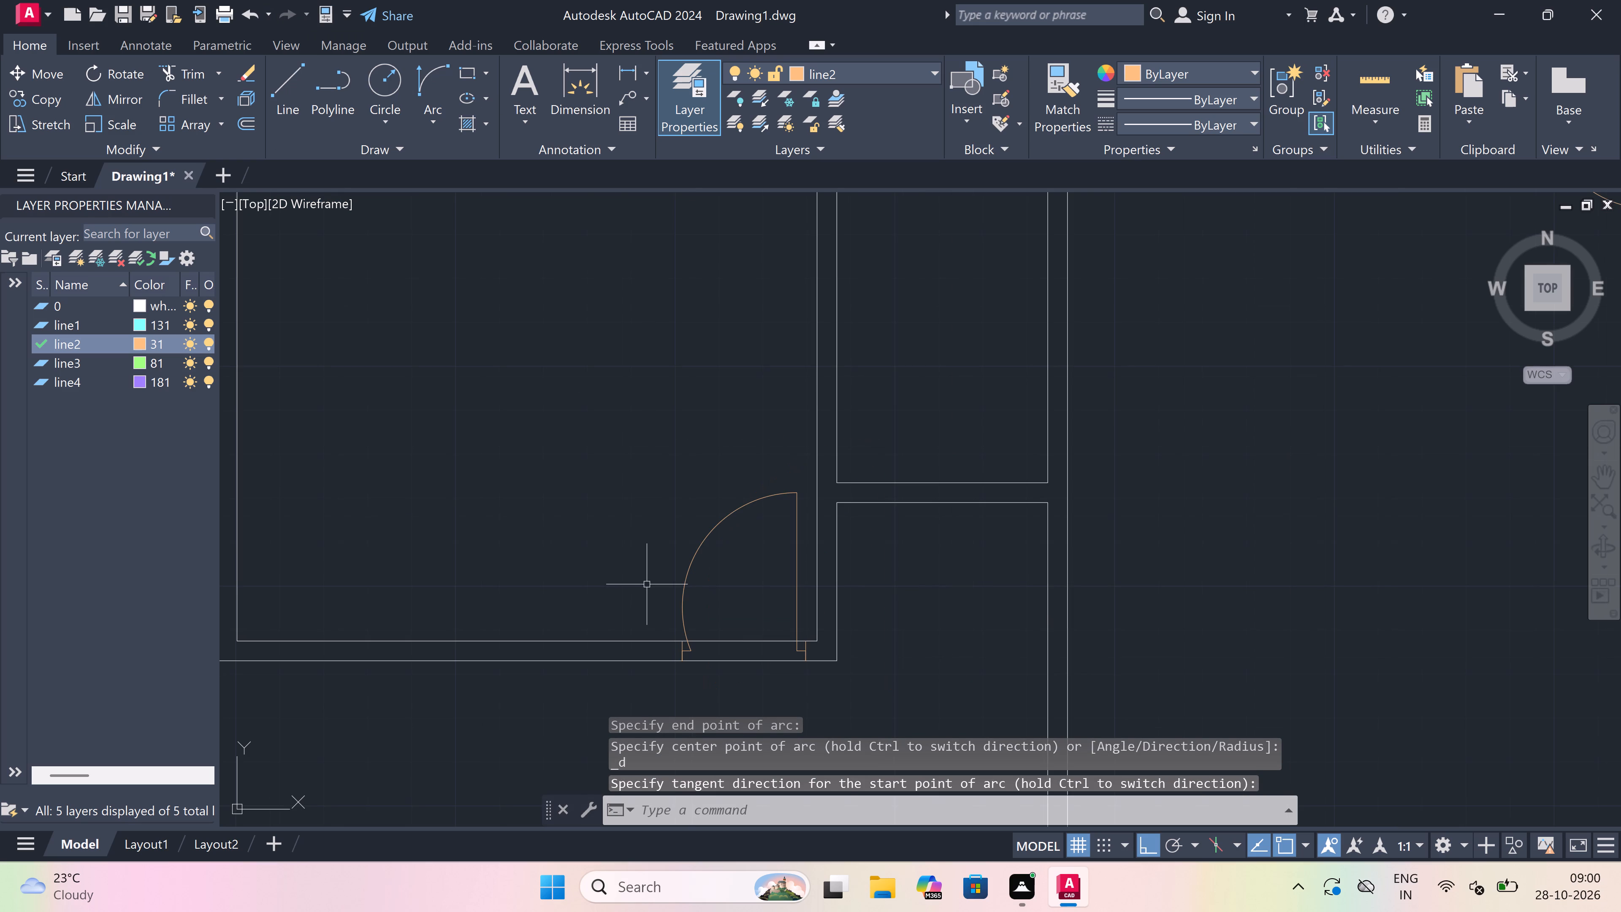
pyautogui.write('tr')
pyautogui.press('space')
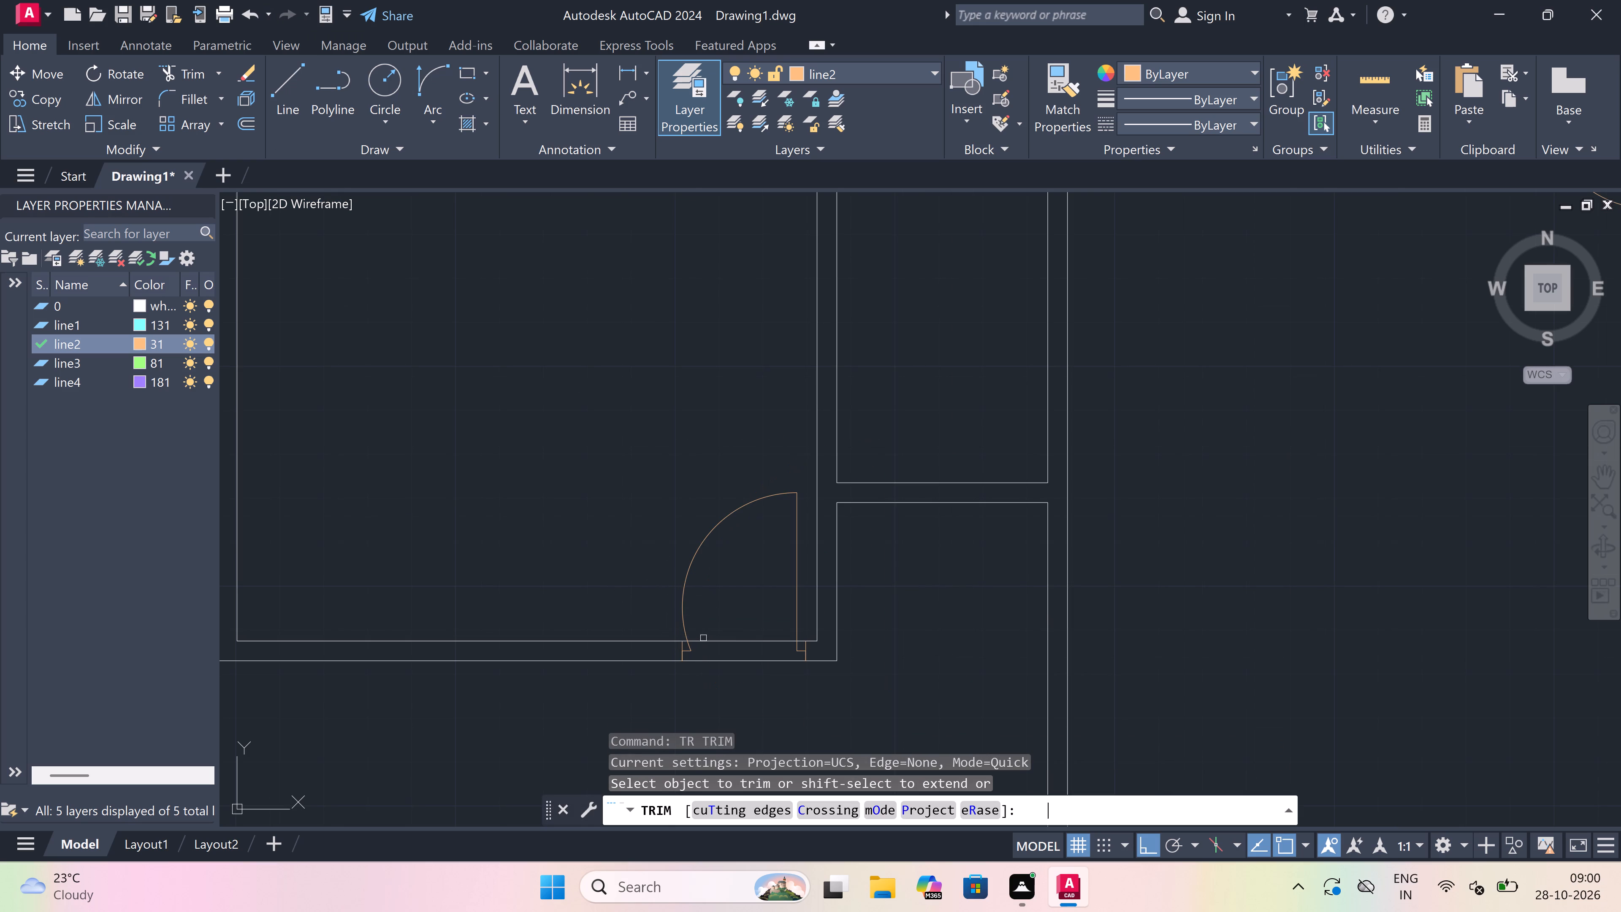
pyautogui.click(716, 636)
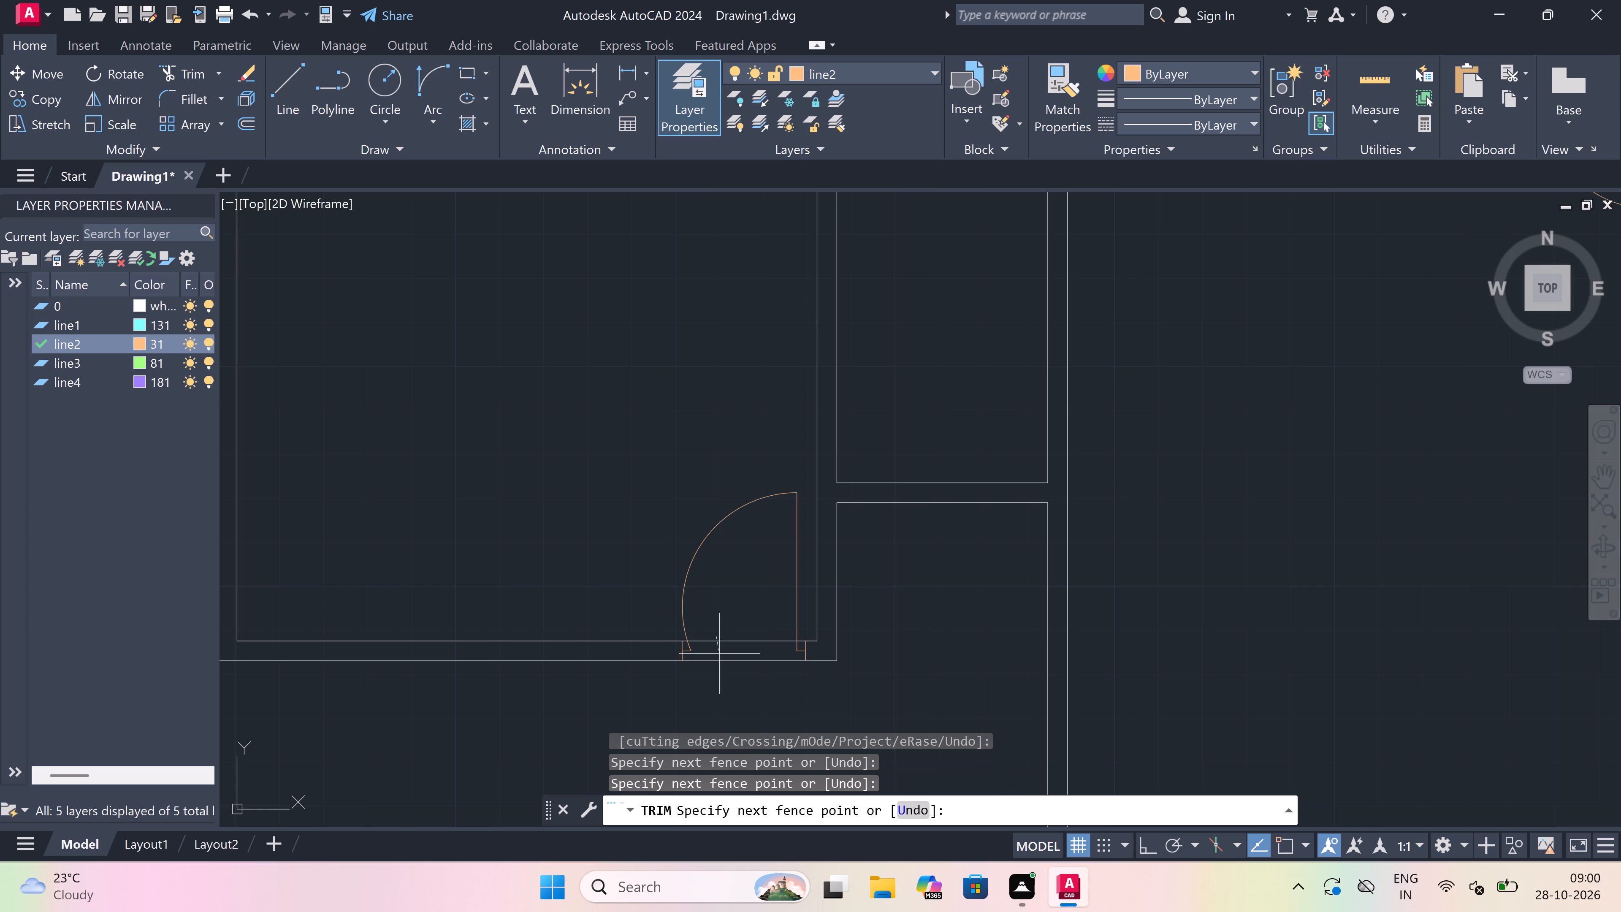
pyautogui.click(730, 715)
pyautogui.press('Escape')
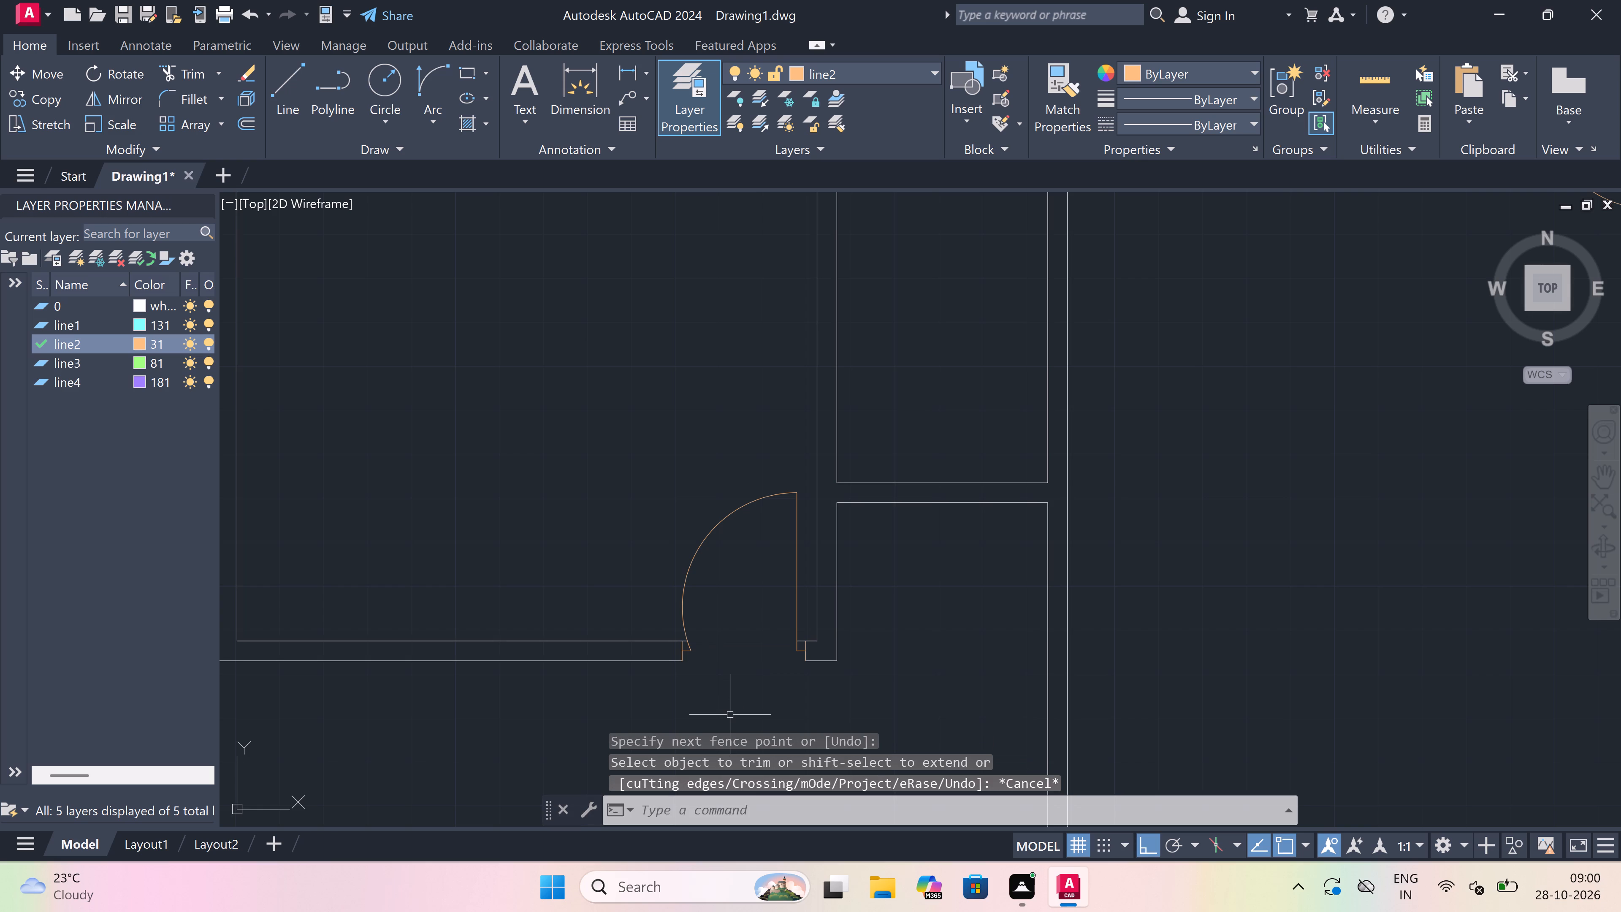
# Draw the east jamb across the small narrow room's south wall, with a 2" midpoint stub west and a 2' leaf north.
pyautogui.write('l')
pyautogui.press('space')
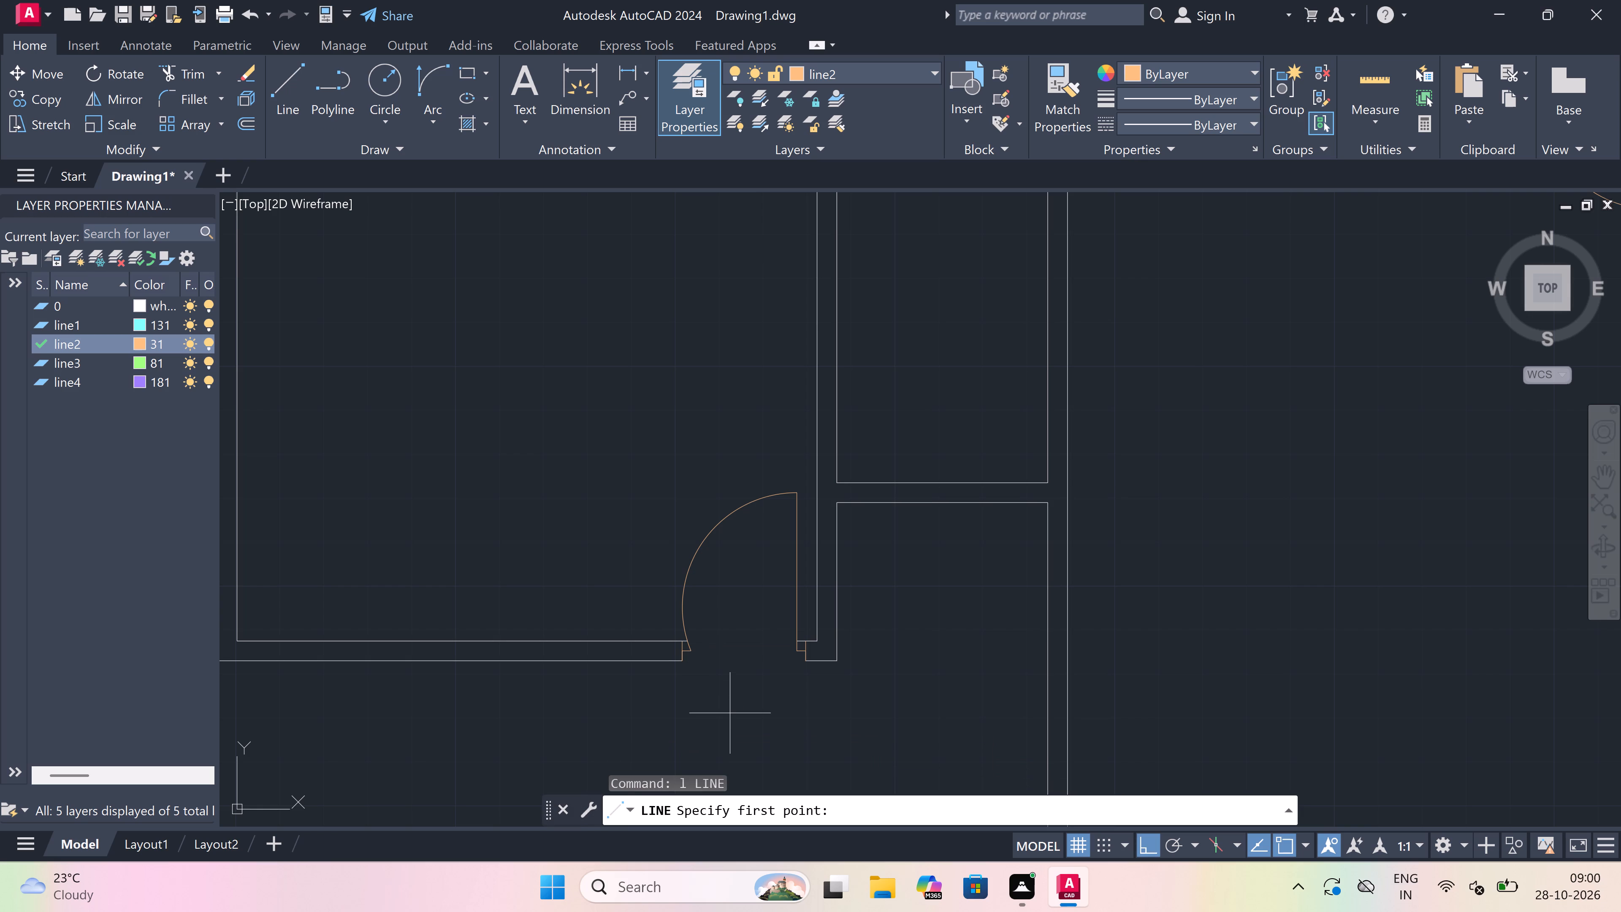
pyautogui.scroll(-4, 762, 617)
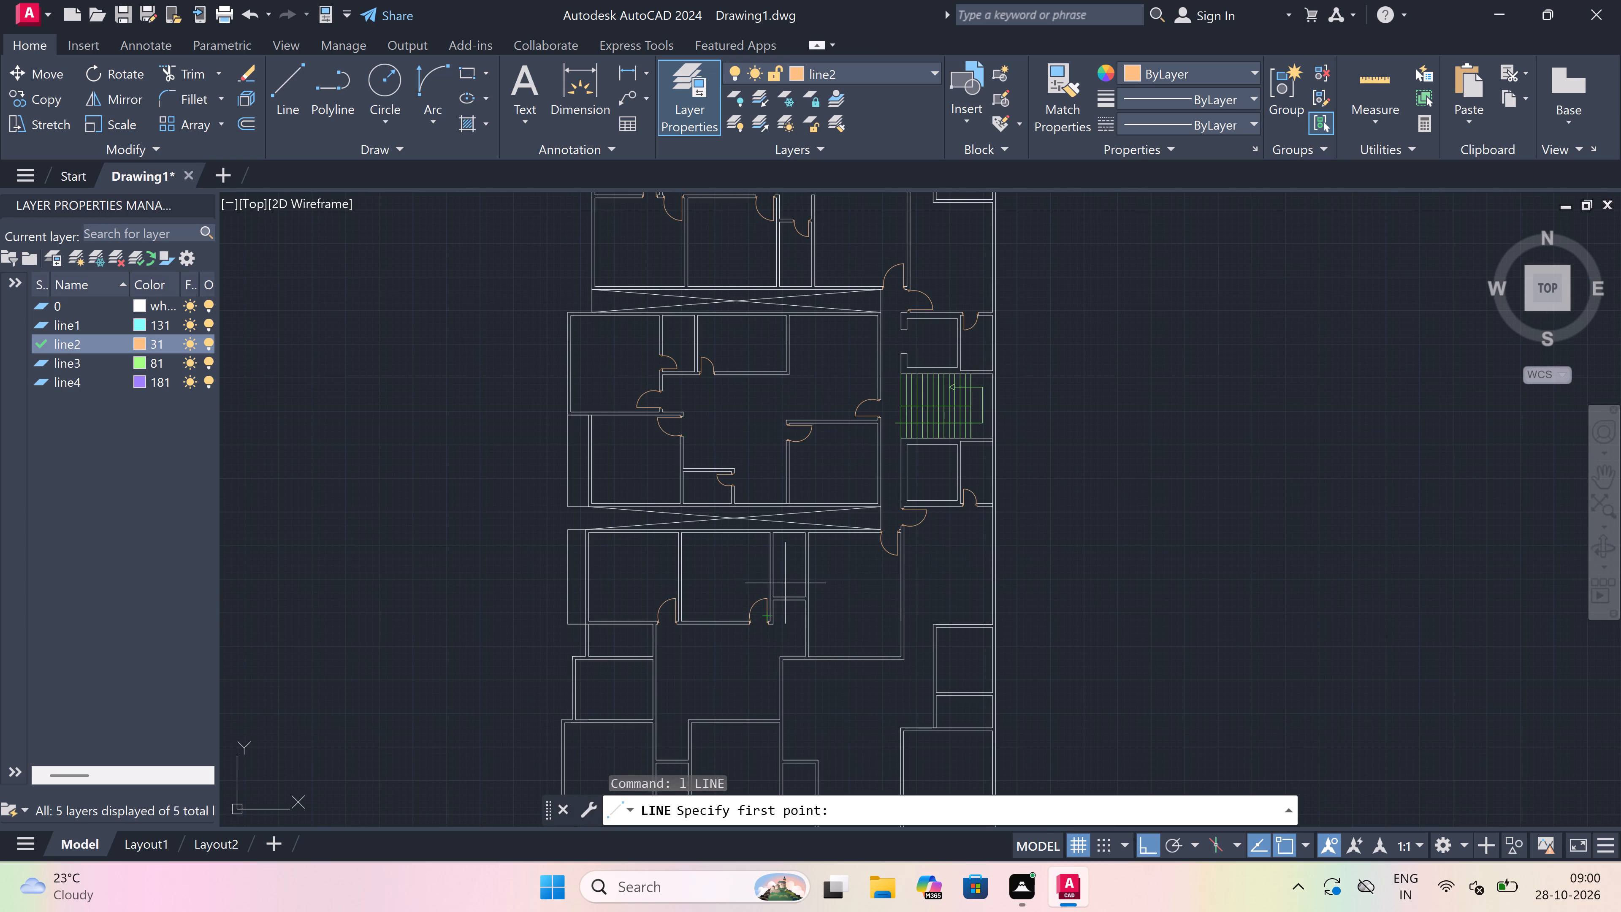
pyautogui.scroll(2, 770, 622)
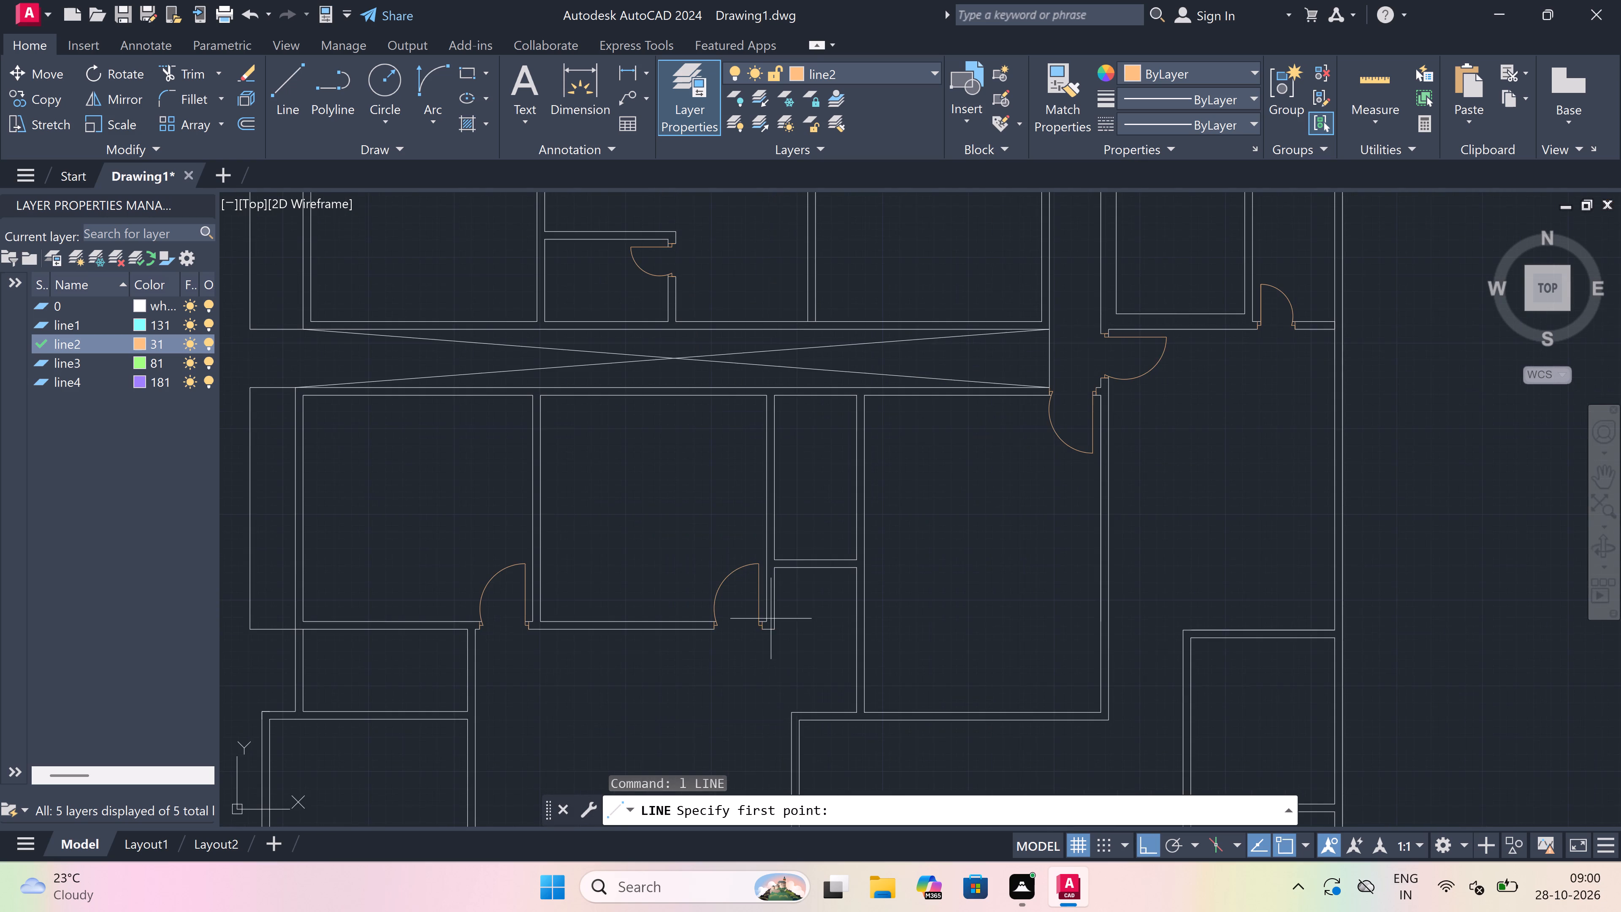
pyautogui.scroll(3, 804, 537)
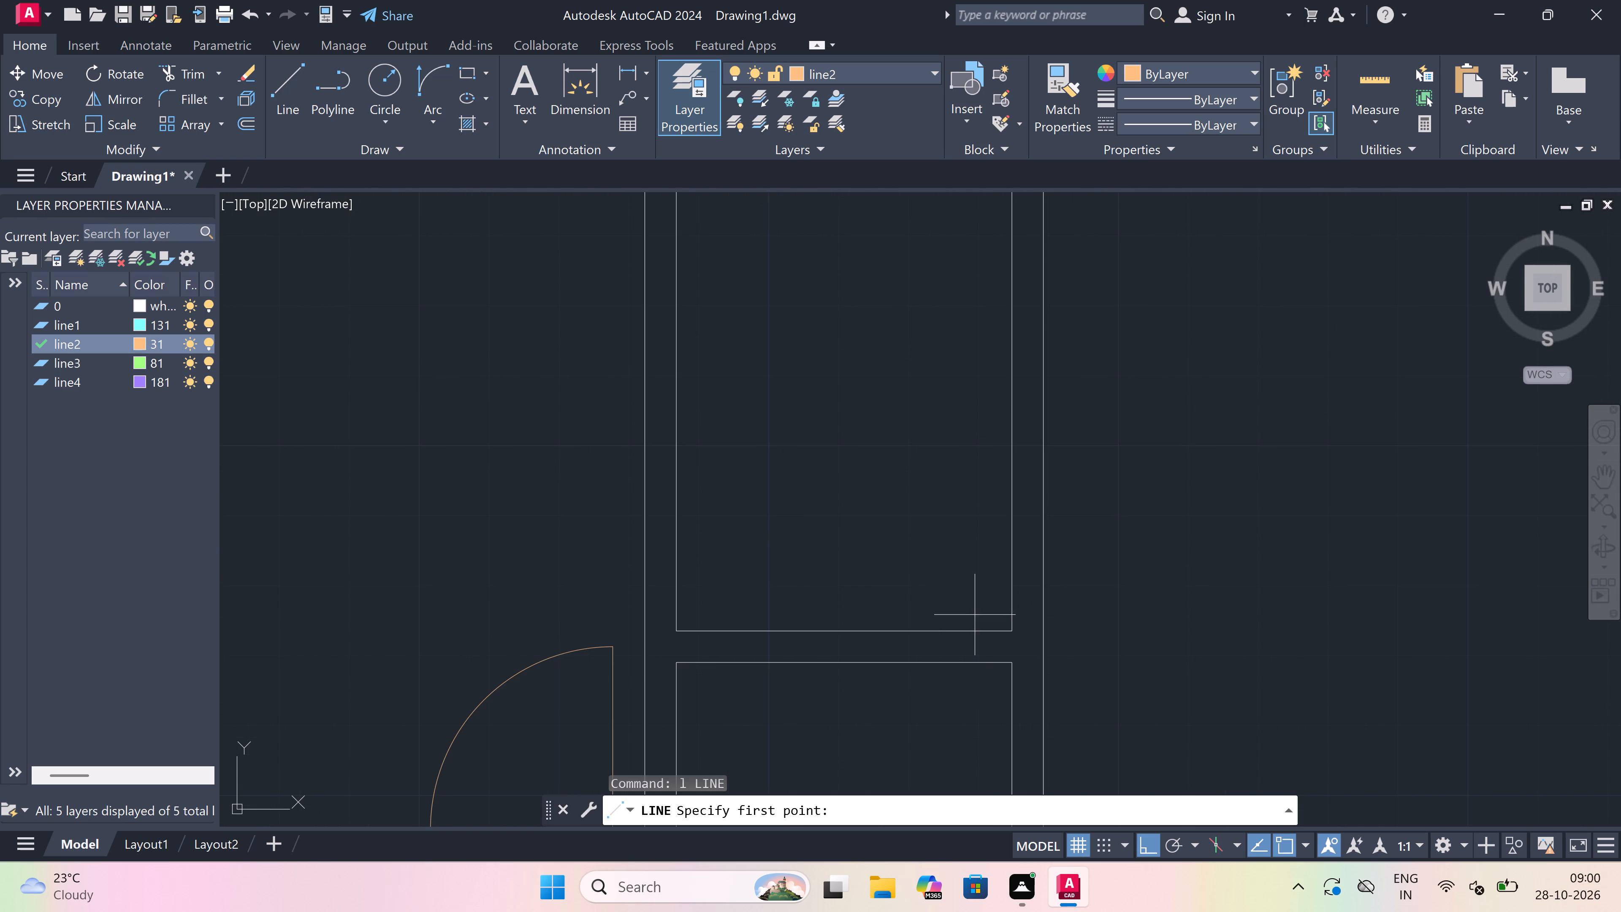
pyautogui.moveTo(992, 628); pyautogui.dragTo(992, 661)
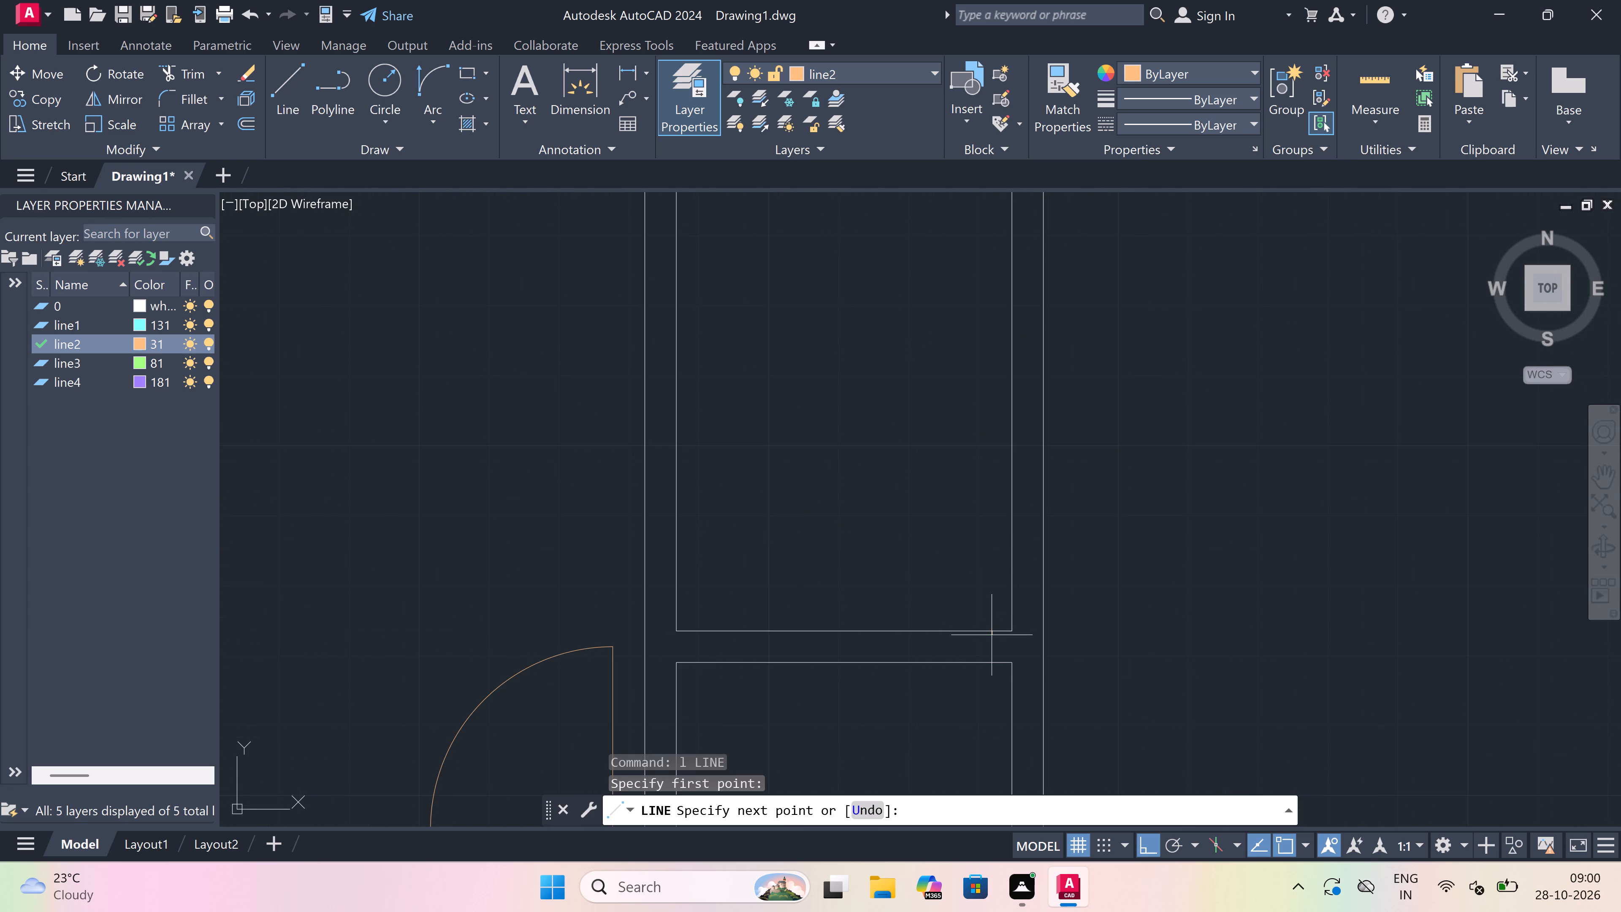
pyautogui.click(995, 660)
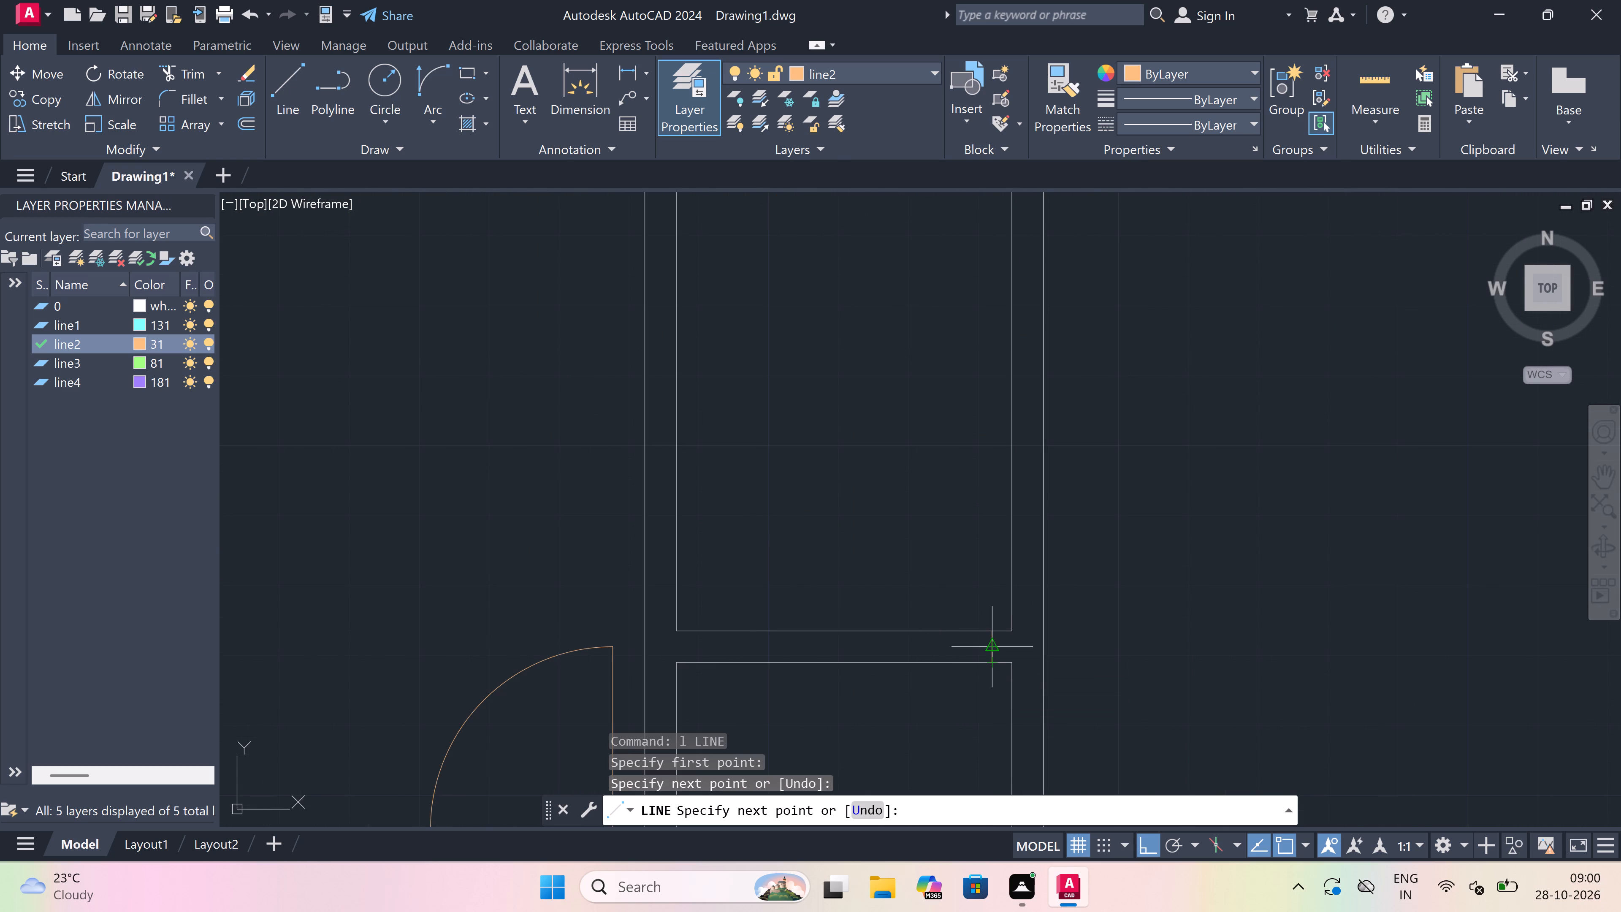
pyautogui.click(998, 645)
pyautogui.scroll(1, 794, 642)
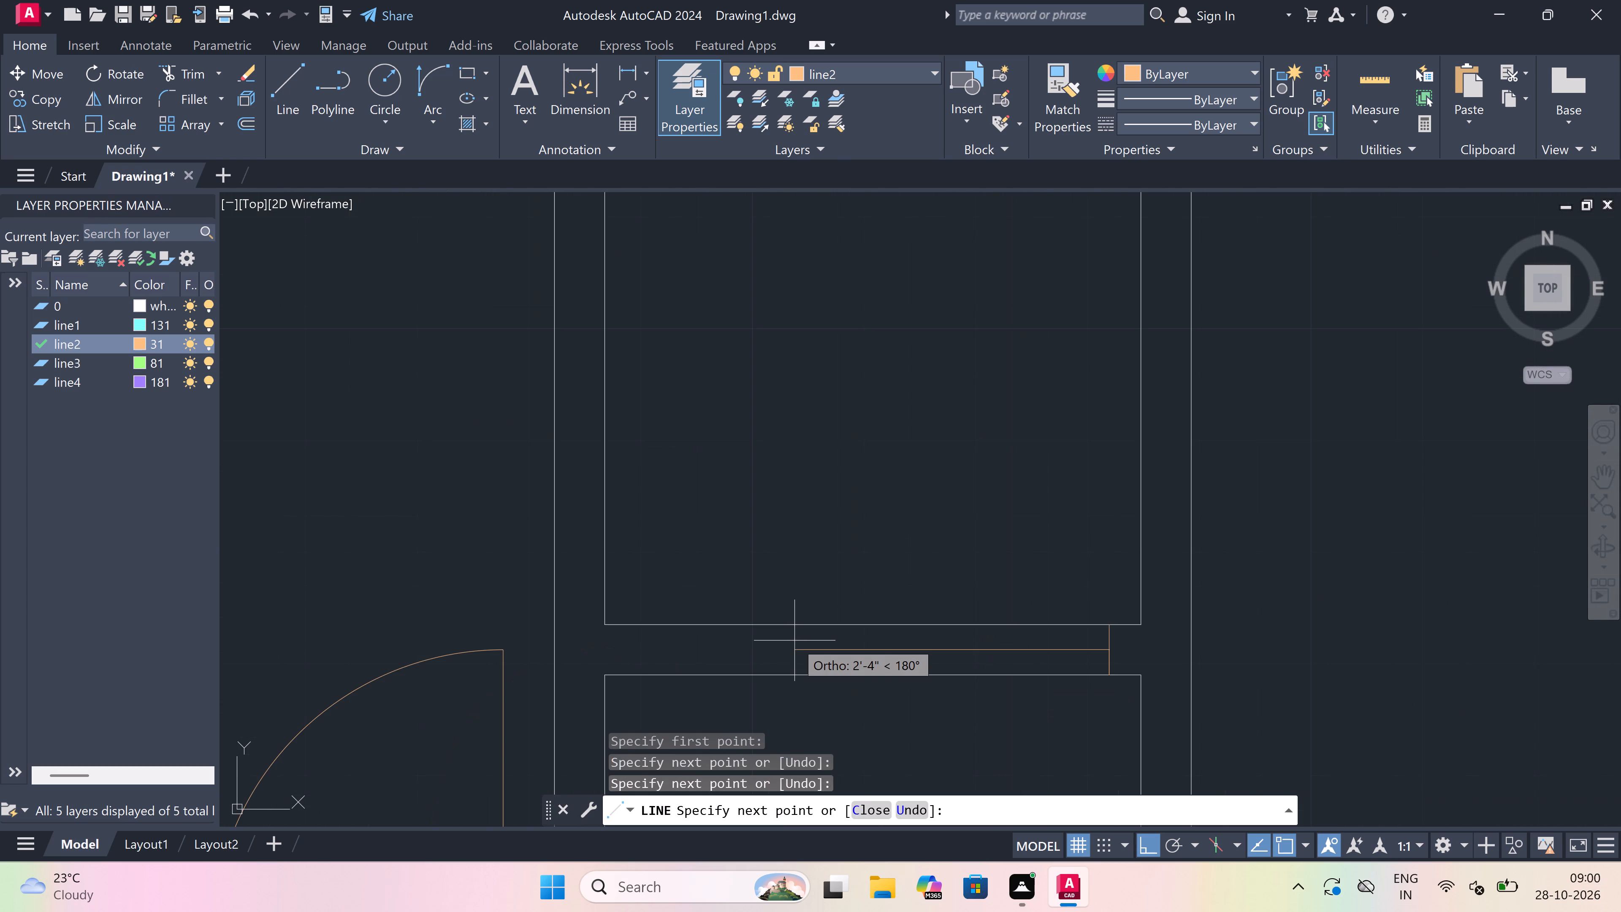
pyautogui.press('2')
pyautogui.write('"')
pyautogui.press('space')
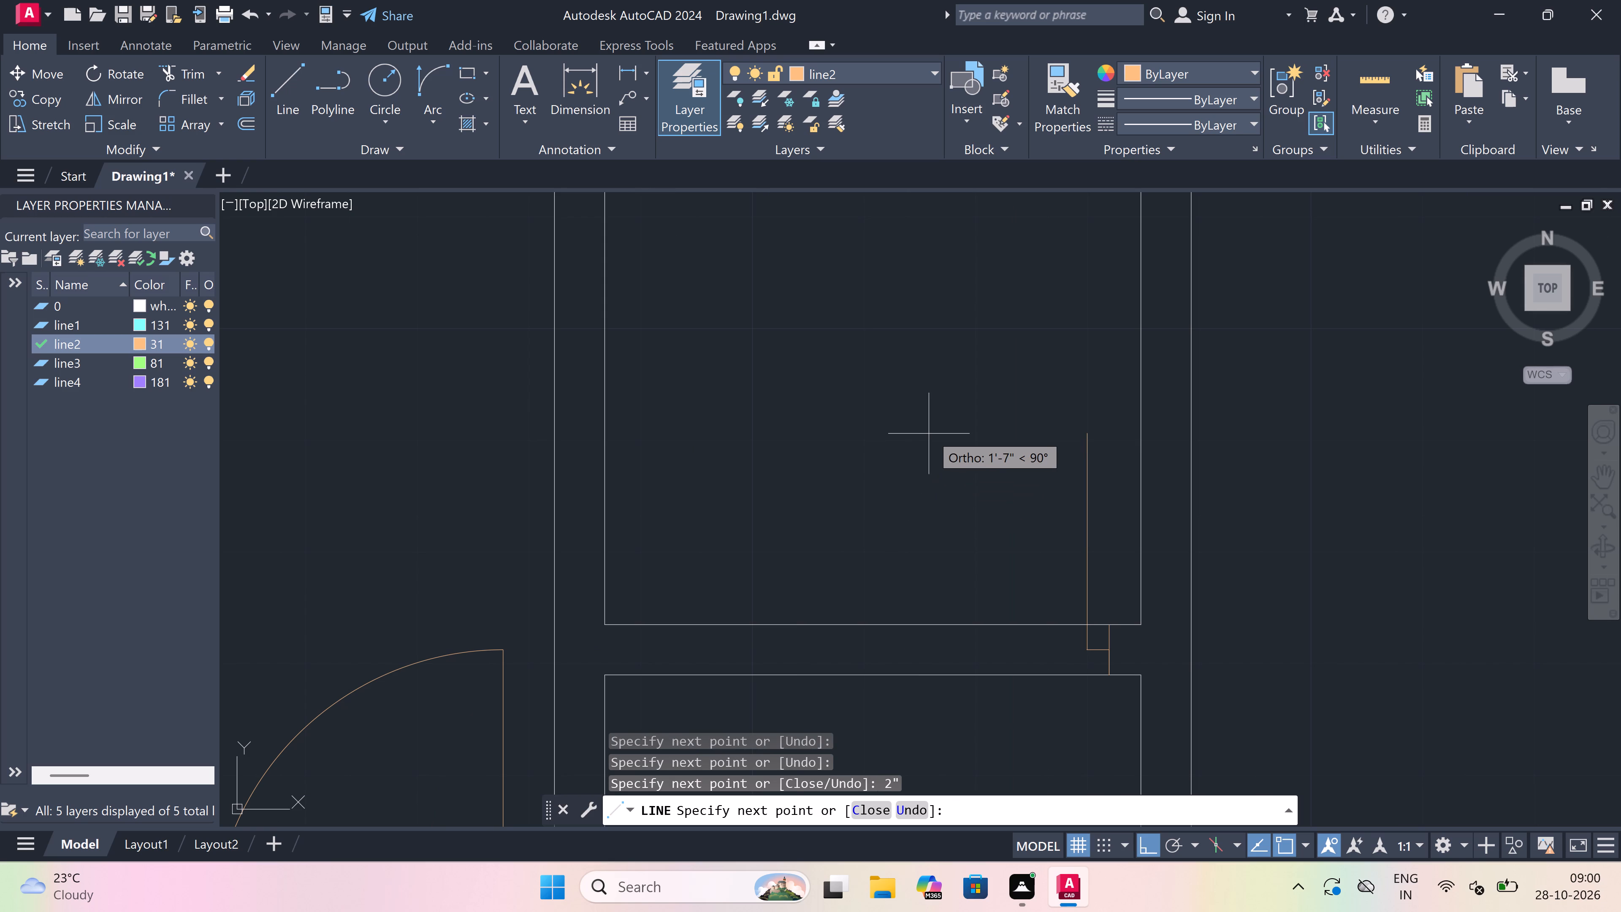
pyautogui.write("2'")
pyautogui.press('space')
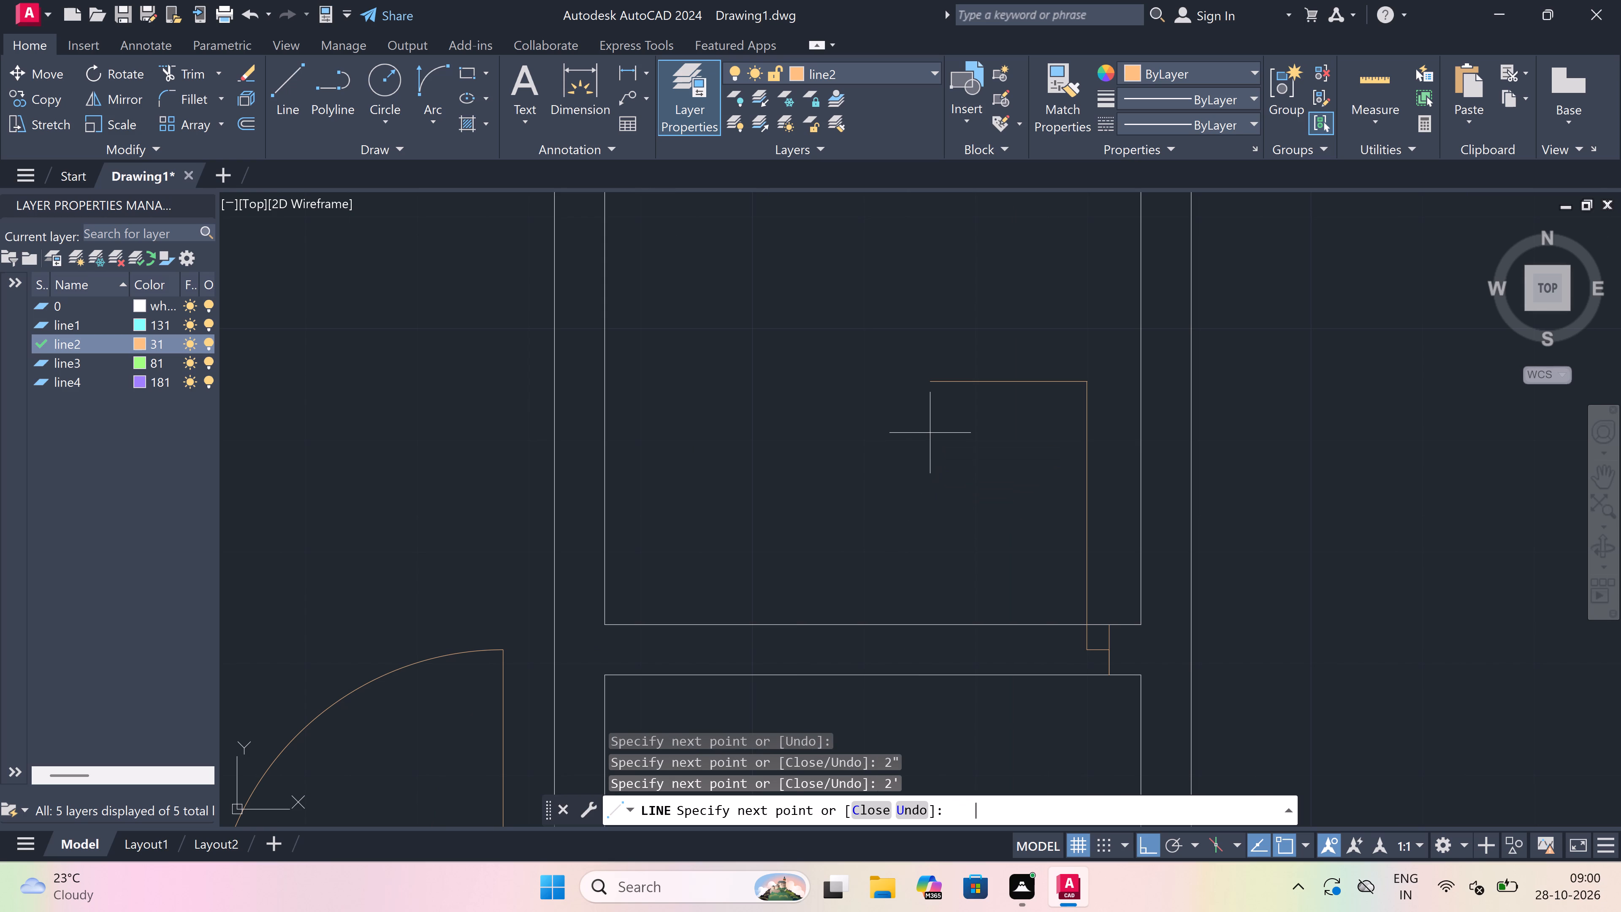
pyautogui.press('Escape')
# Draw the west jamb across the small room's south wall, with a 2" stub east from its midpoint.
pyautogui.press('space')
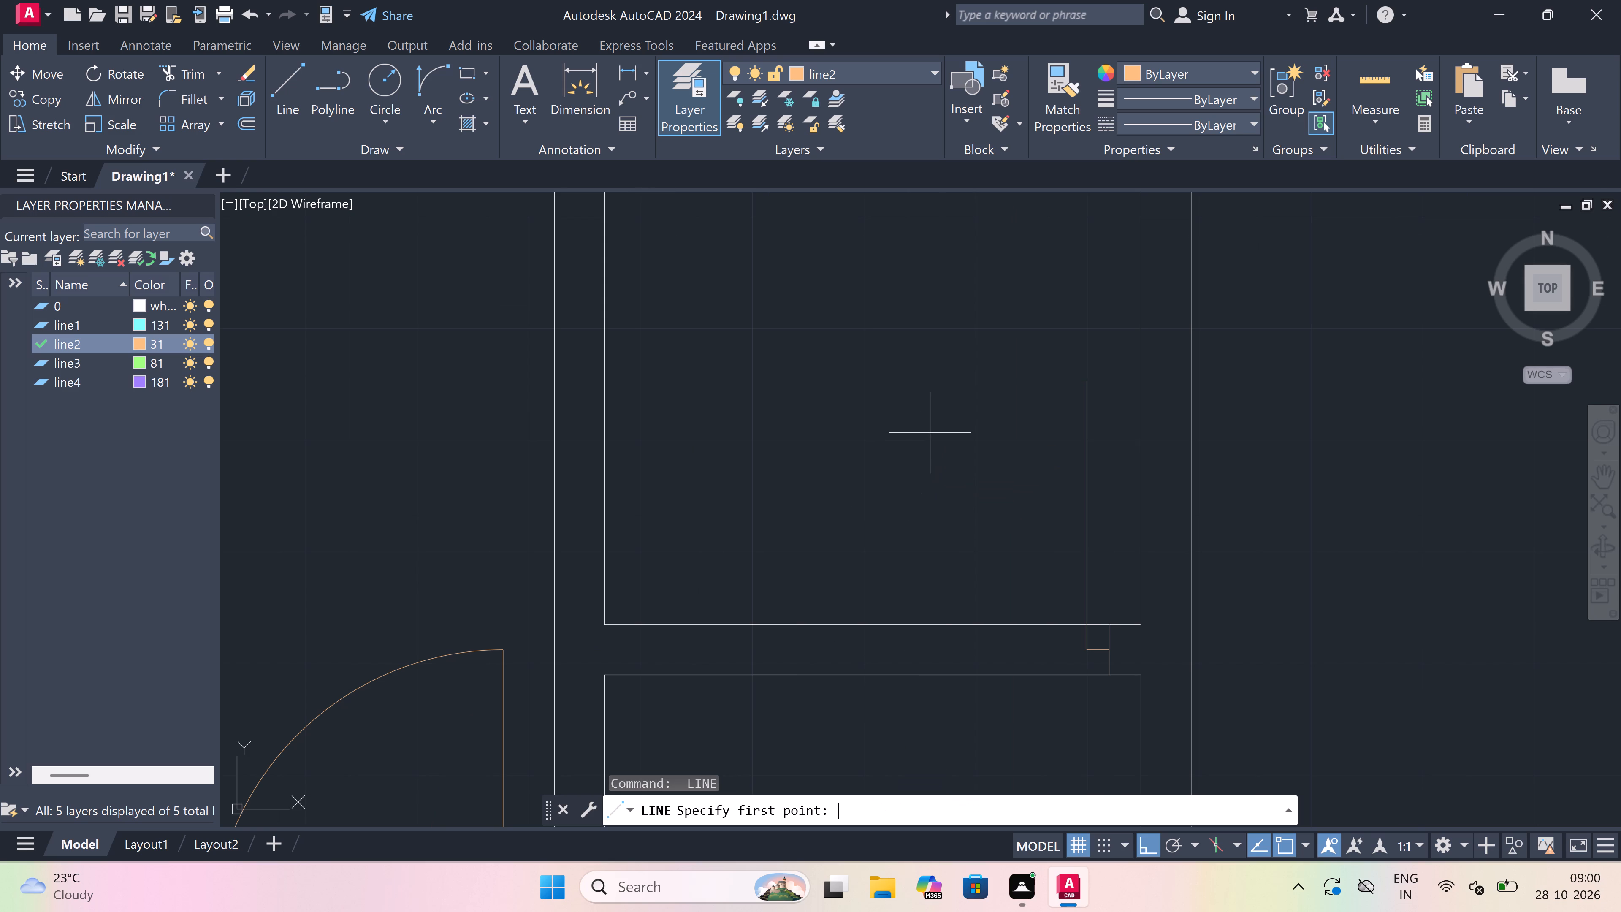
pyautogui.click(892, 626)
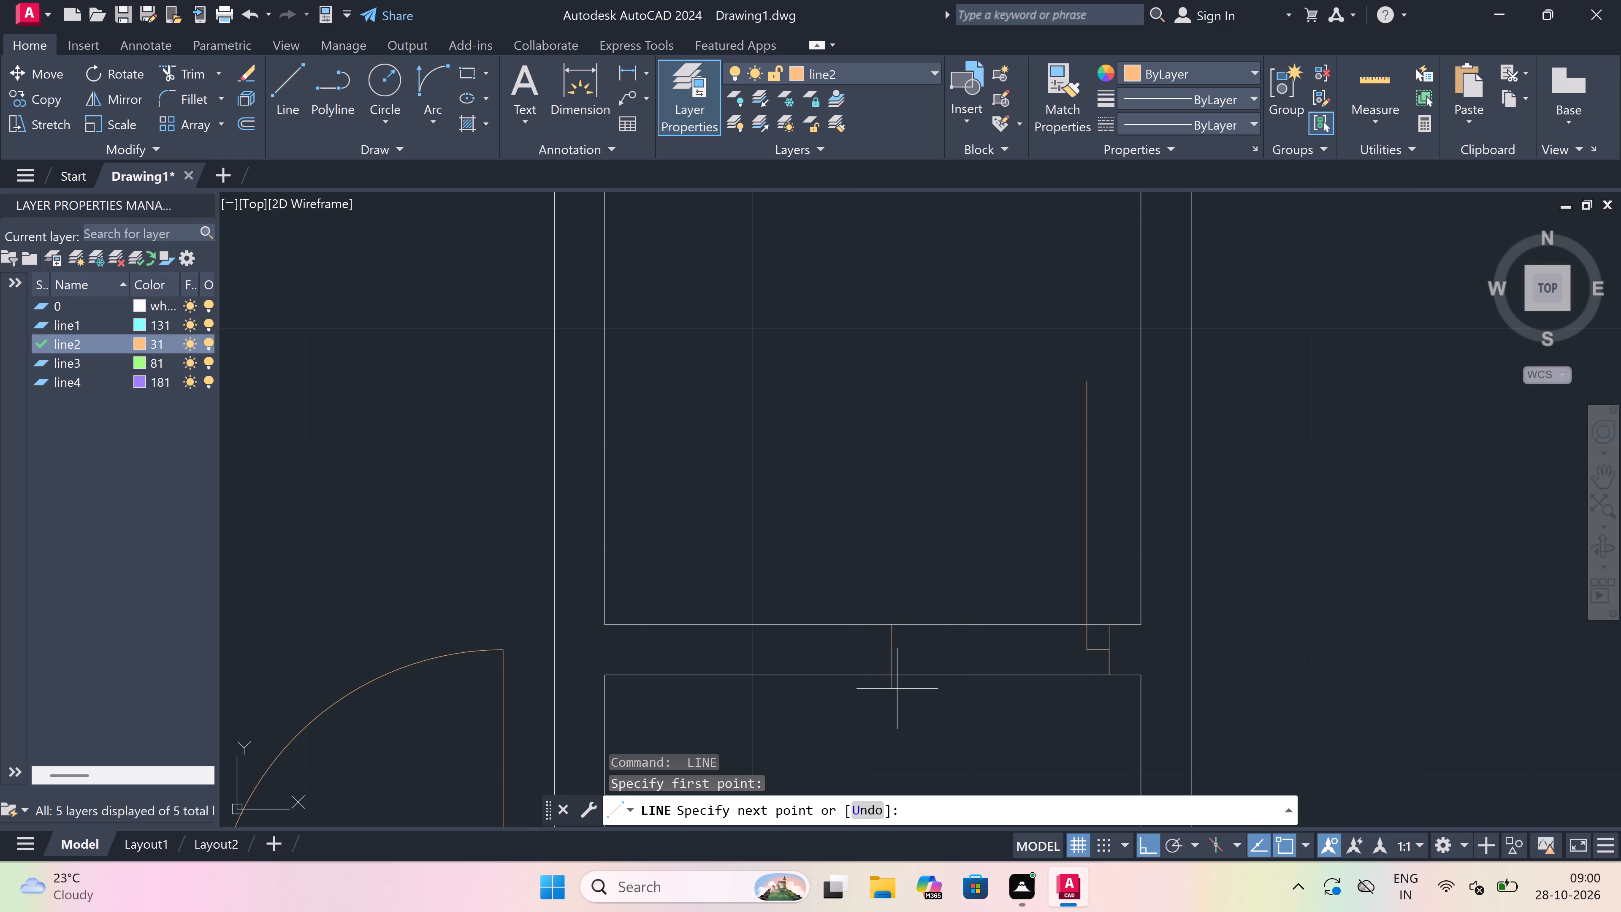
pyautogui.click(891, 676)
pyautogui.moveTo(885, 654); pyautogui.dragTo(965, 649)
pyautogui.press('2')
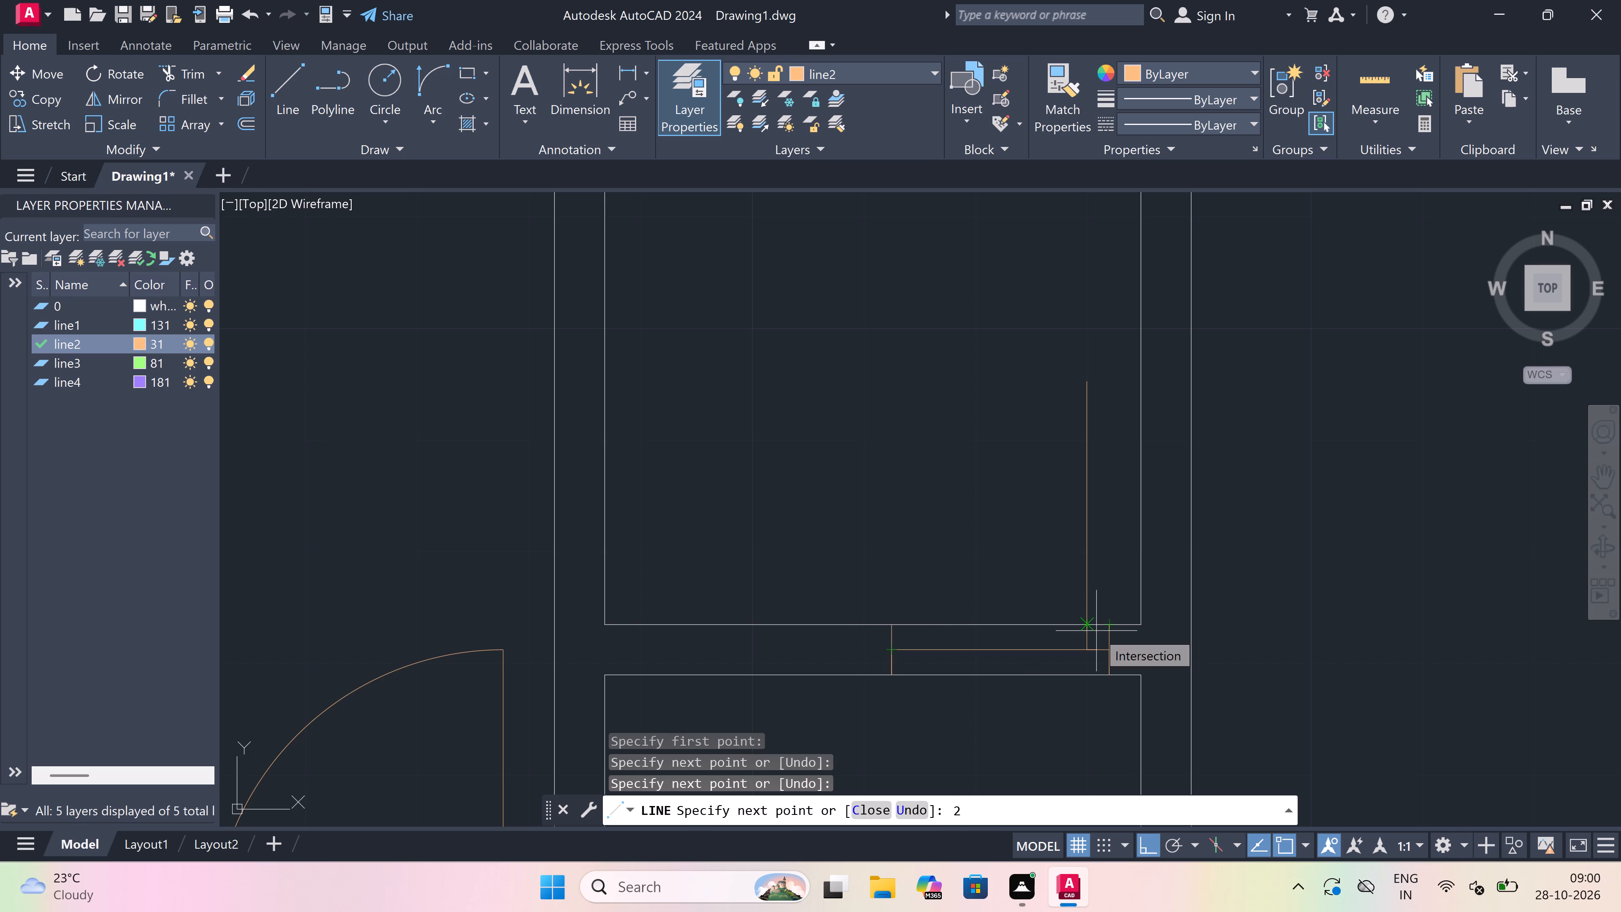
pyautogui.write('"')
pyautogui.press('space')
pyautogui.press('Escape')
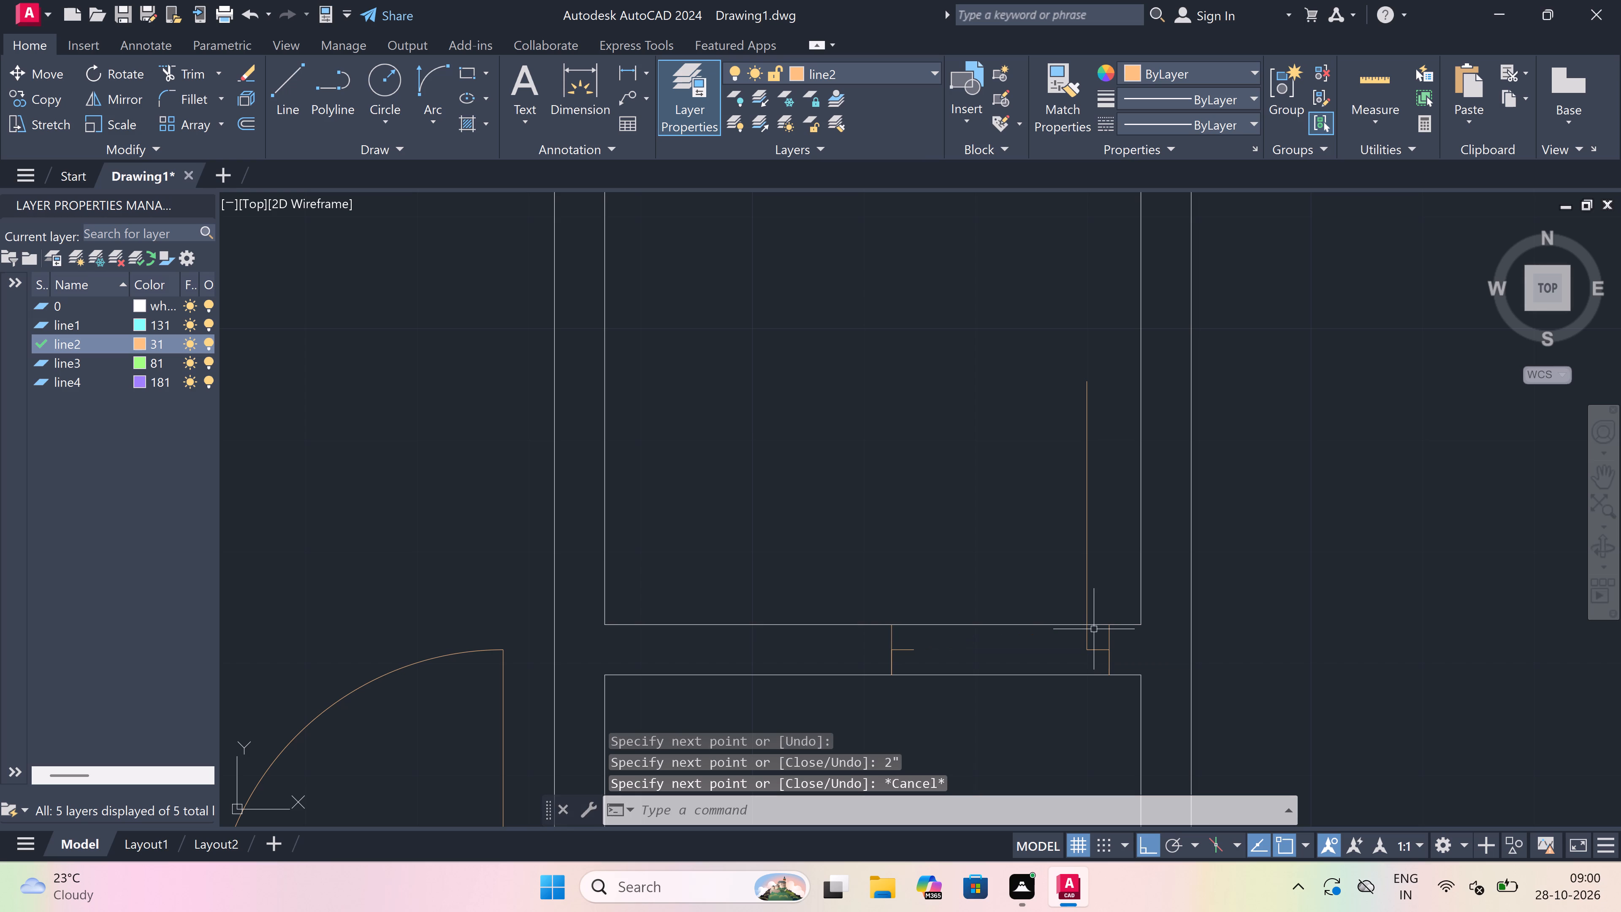
# Draw the small room's door swing arc from the leaf's north end to the west jamb stub, with a westward start tangent.
pyautogui.click(436, 90)
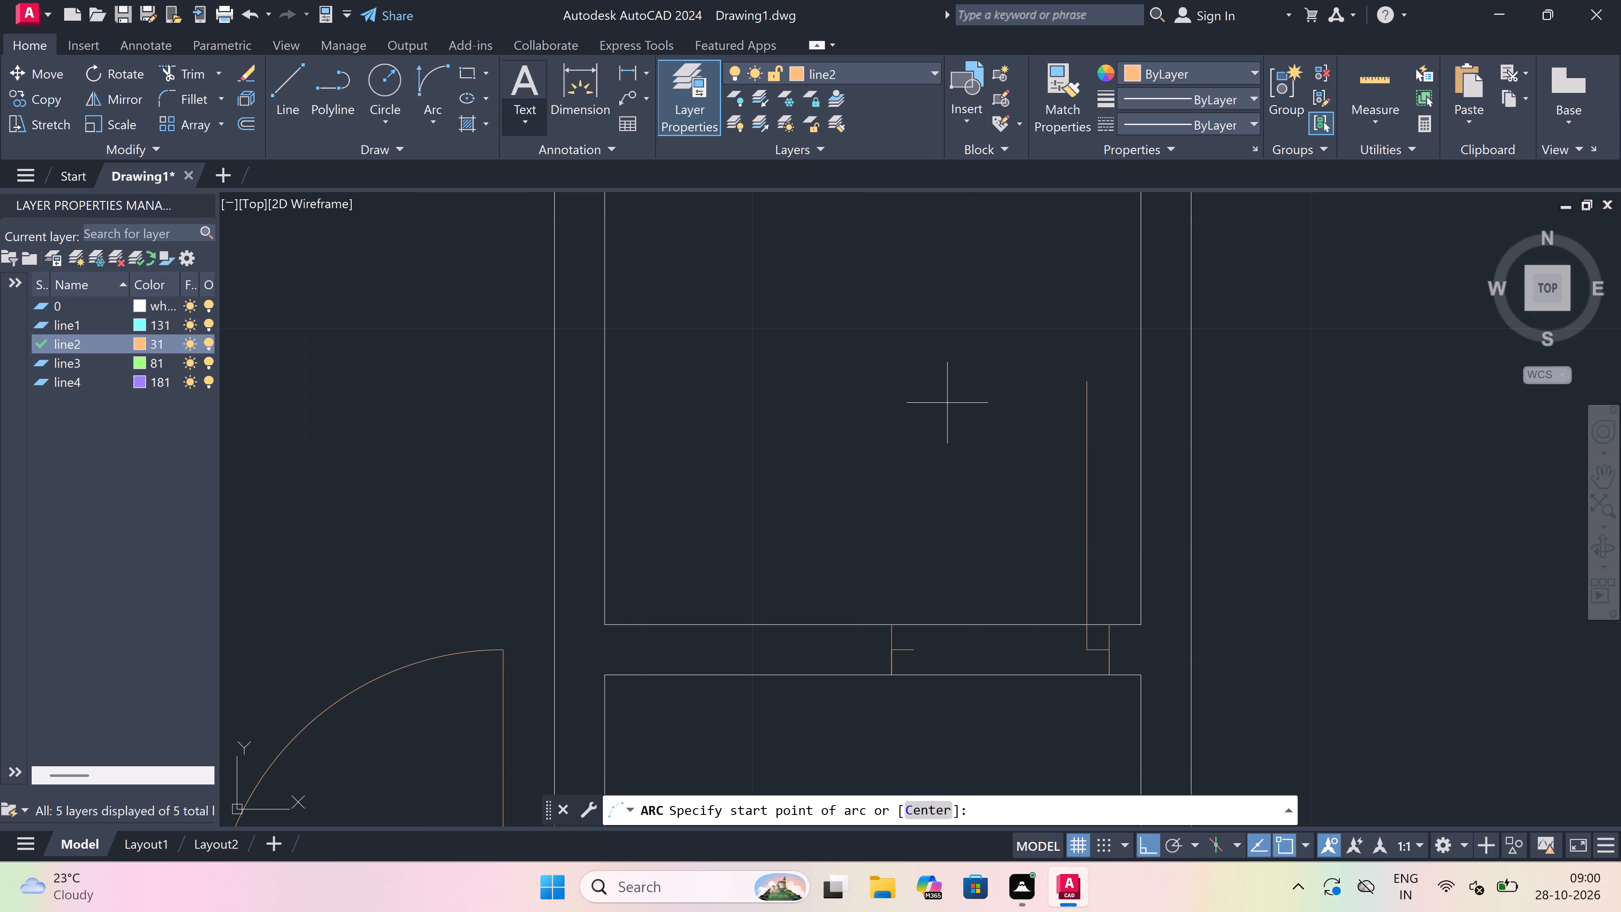
pyautogui.moveTo(1092, 383); pyautogui.dragTo(1088, 388)
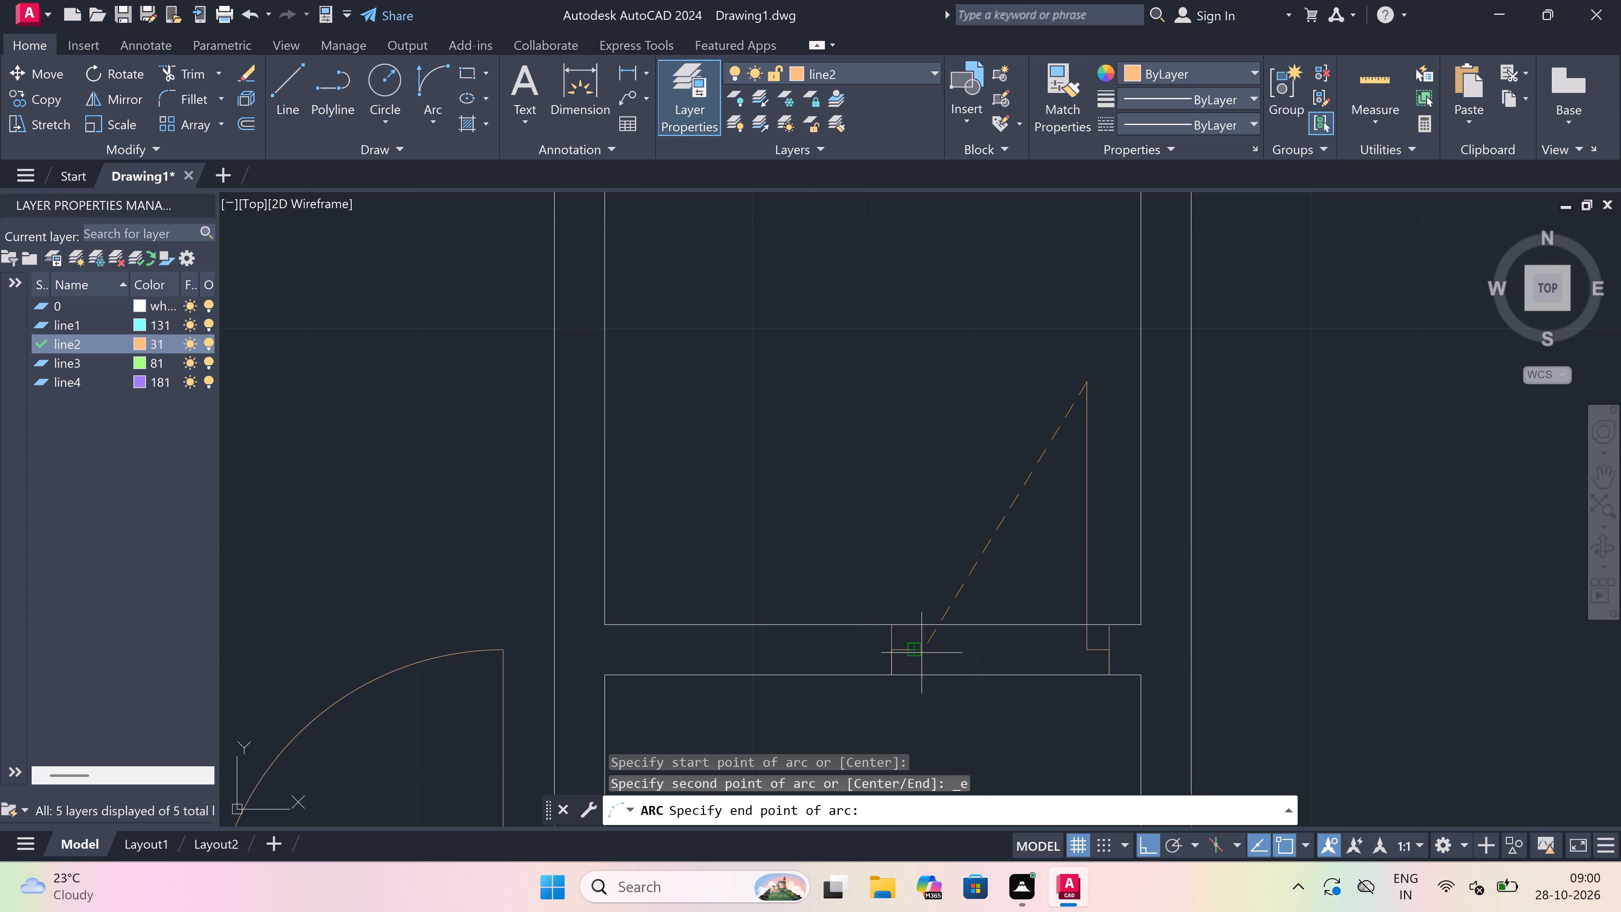
pyautogui.moveTo(916, 650); pyautogui.dragTo(910, 641)
pyautogui.click(794, 527)
# Trim both south wall lines between the small room's door jambs.
pyautogui.write('tr')
pyautogui.press('space')
pyautogui.scroll(-2, 793, 524)
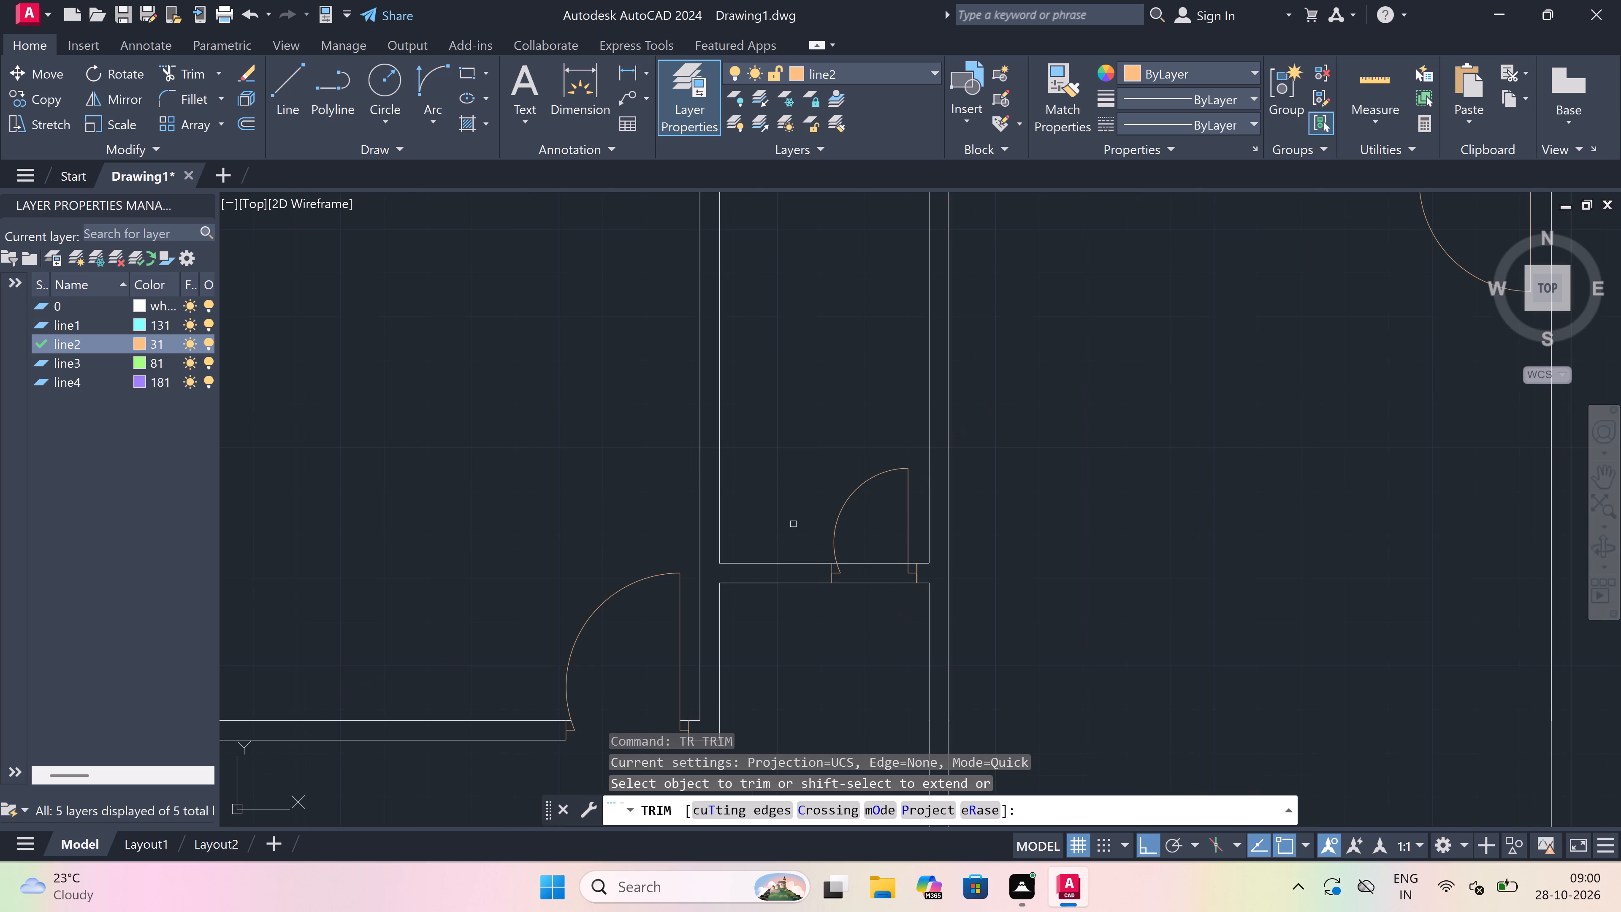
pyautogui.scroll(1, 869, 539)
pyautogui.click(869, 539)
pyautogui.click(884, 671)
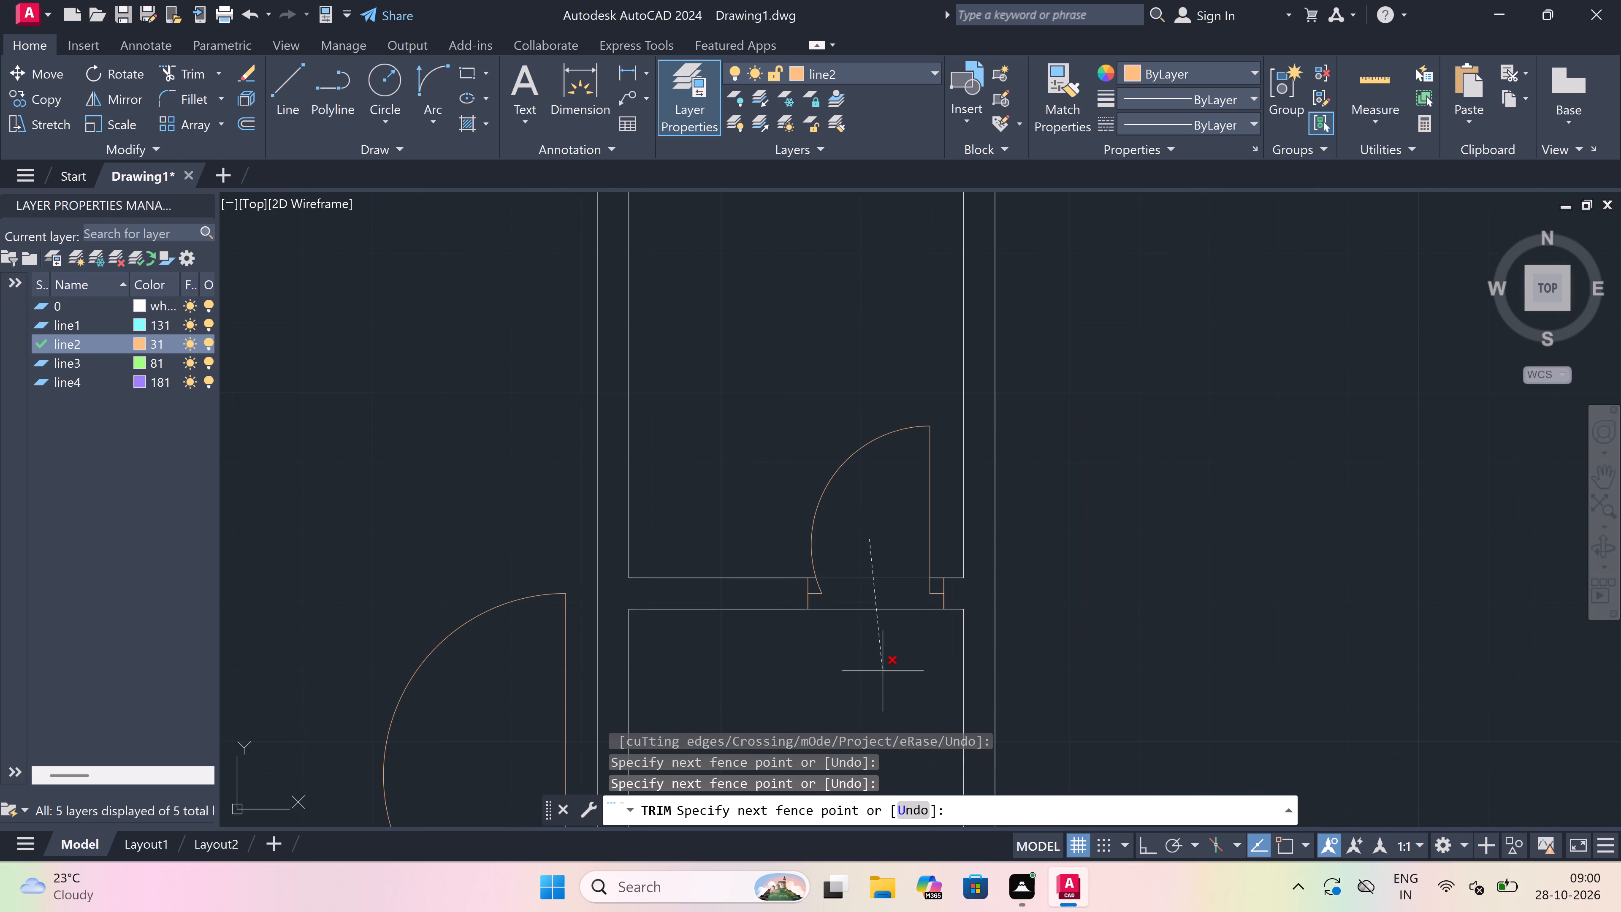
pyautogui.press('Escape')
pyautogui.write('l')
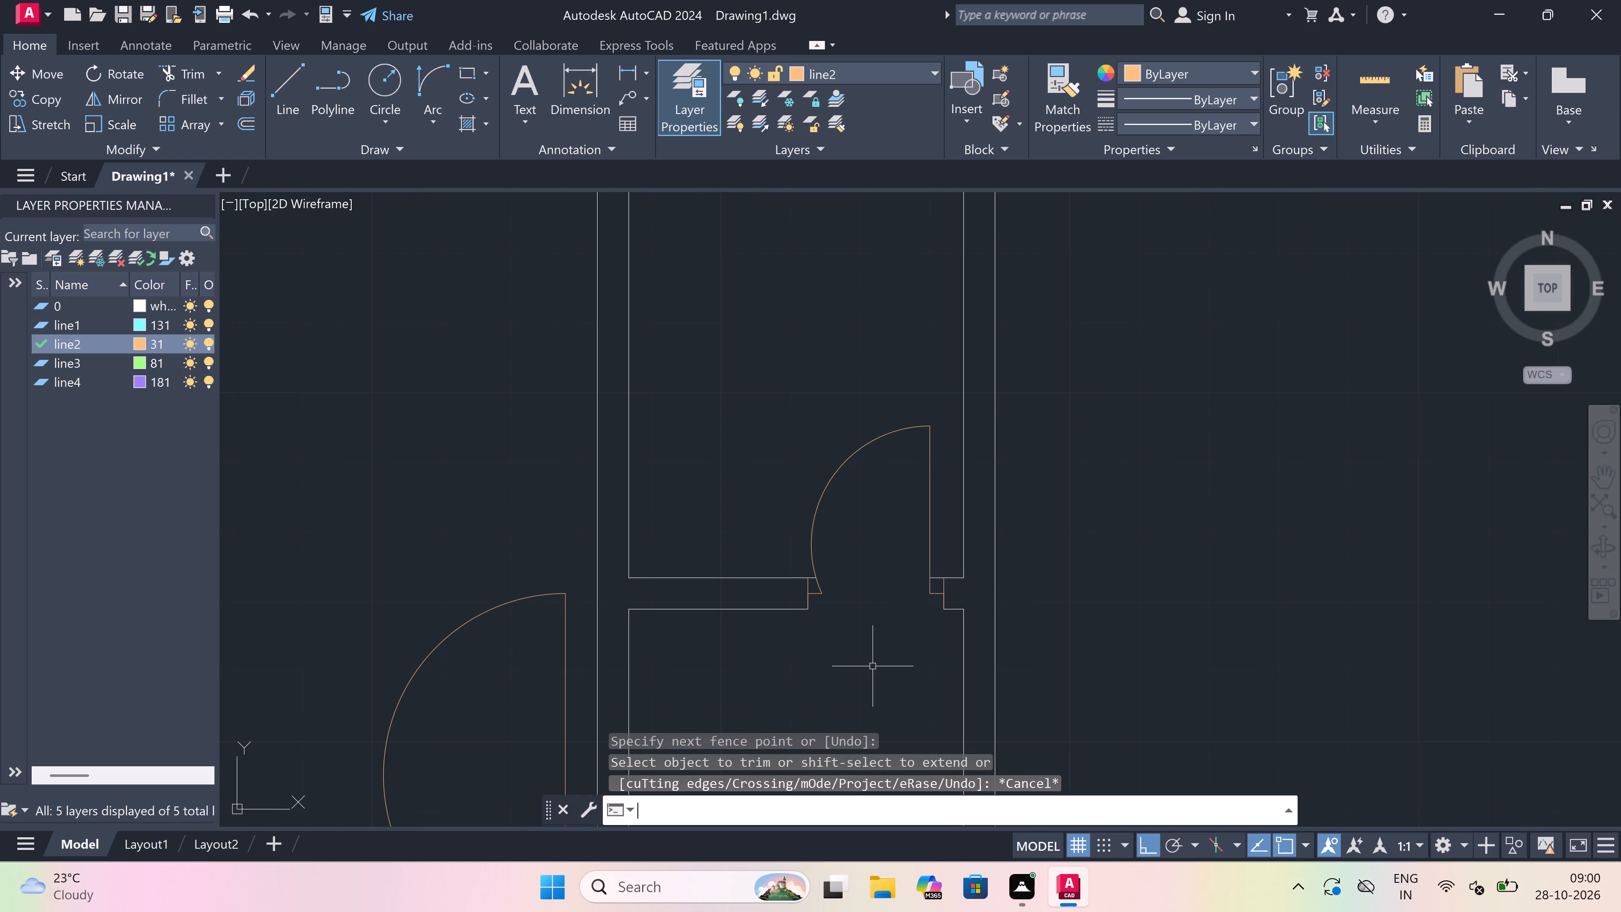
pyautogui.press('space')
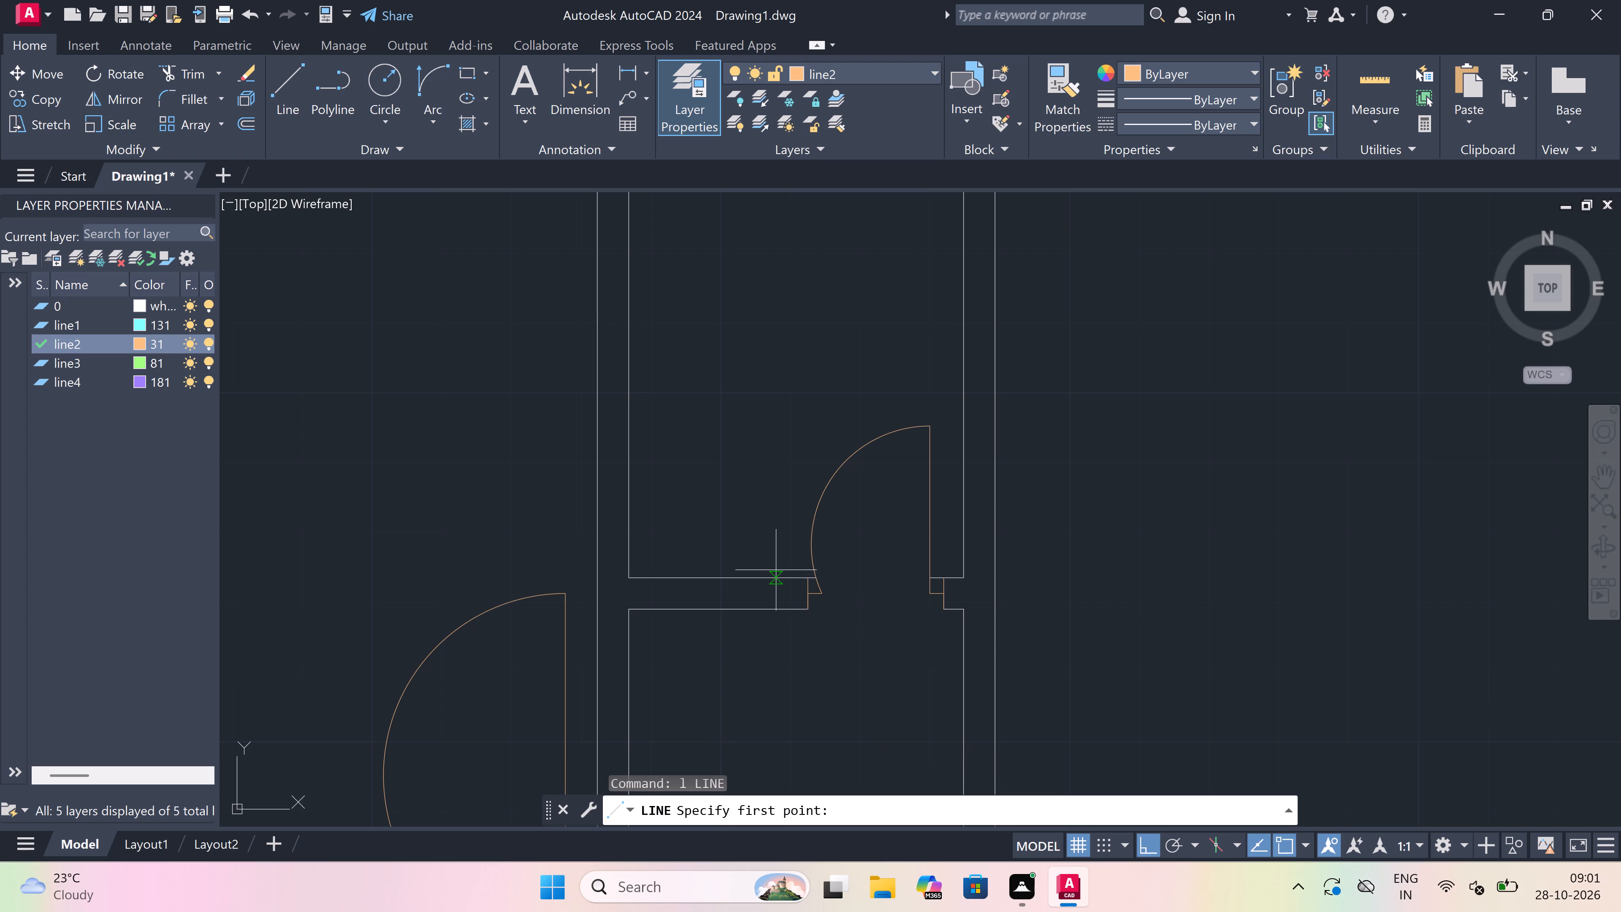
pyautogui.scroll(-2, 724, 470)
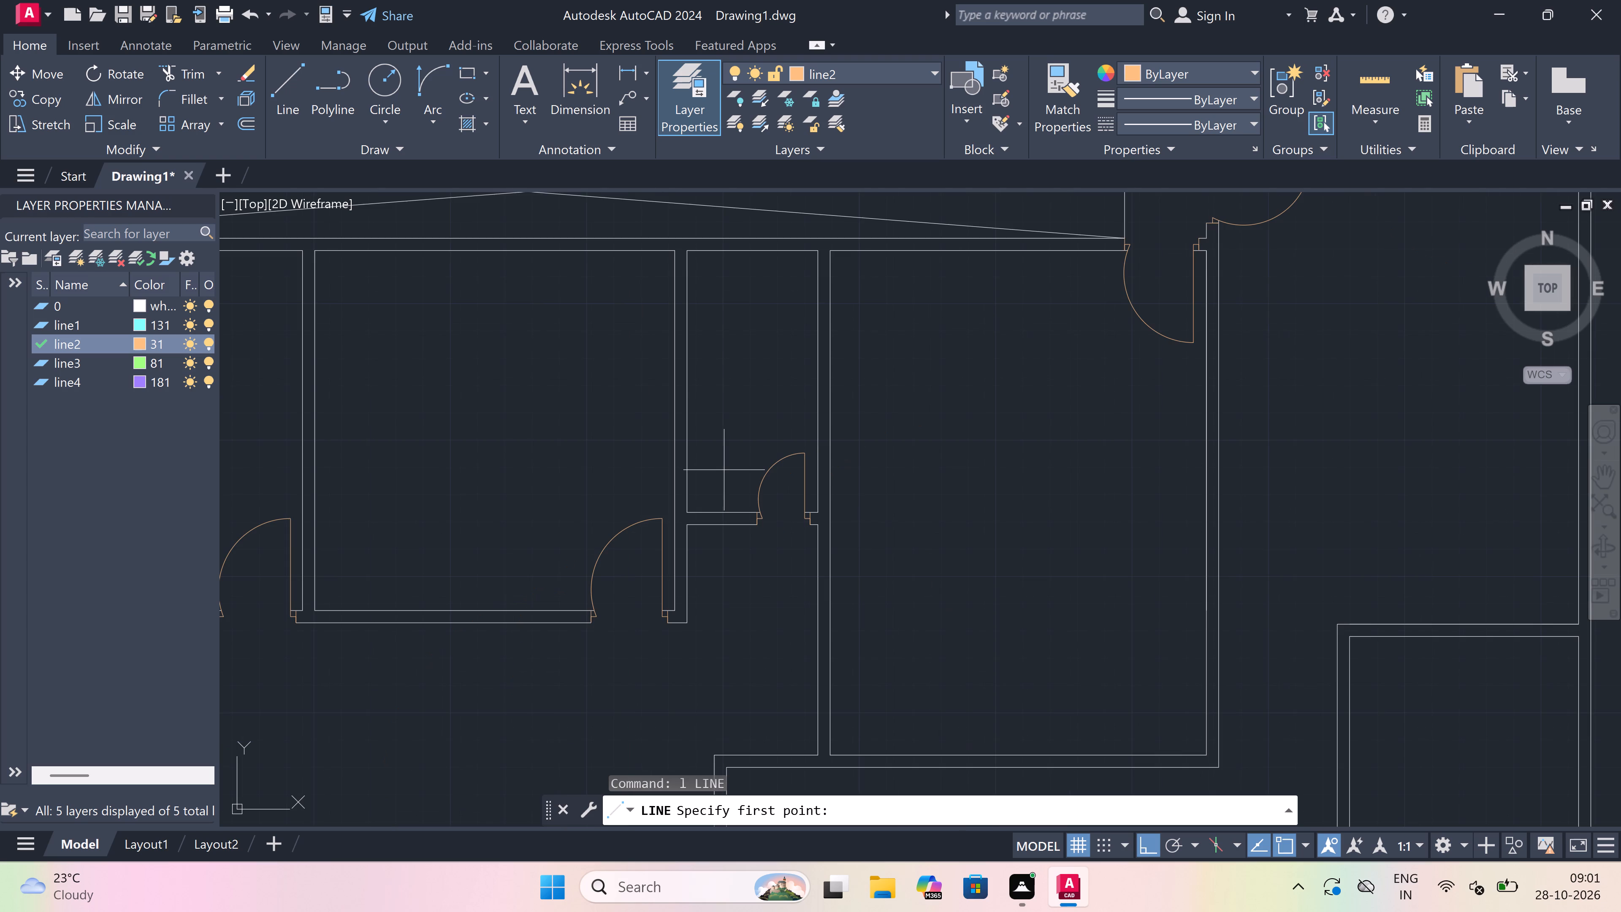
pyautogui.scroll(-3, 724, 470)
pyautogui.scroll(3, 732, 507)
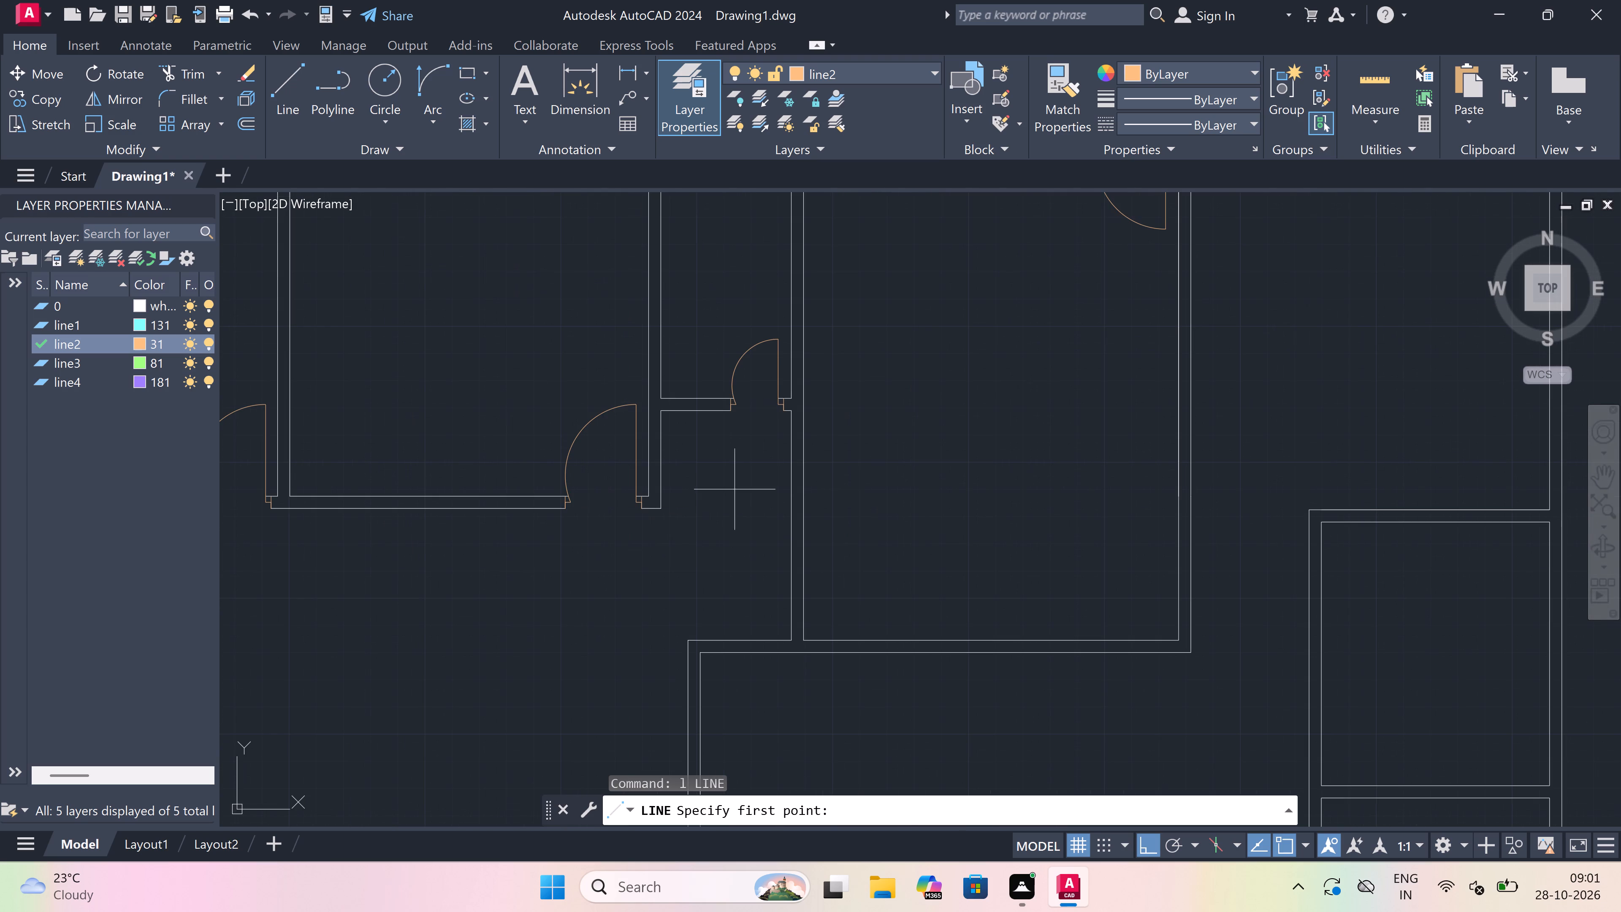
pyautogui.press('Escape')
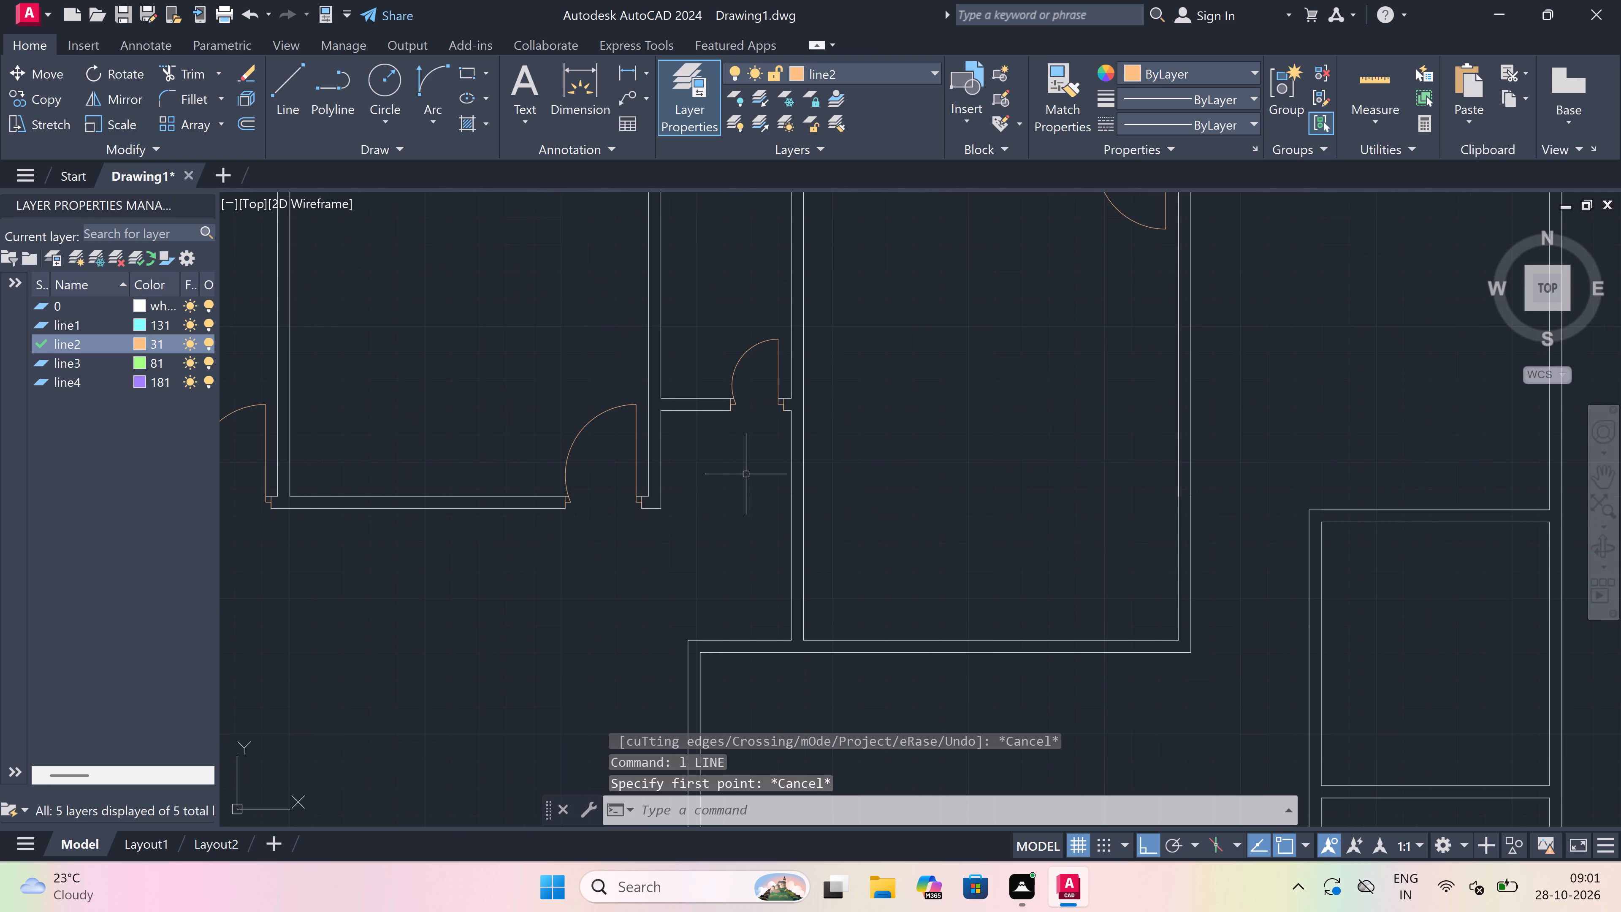
# On layer 0, draw a line across the partition southeast of the small room's door, level with the neighbouring wall's south end.
pyautogui.write('l')
pyautogui.press('space')
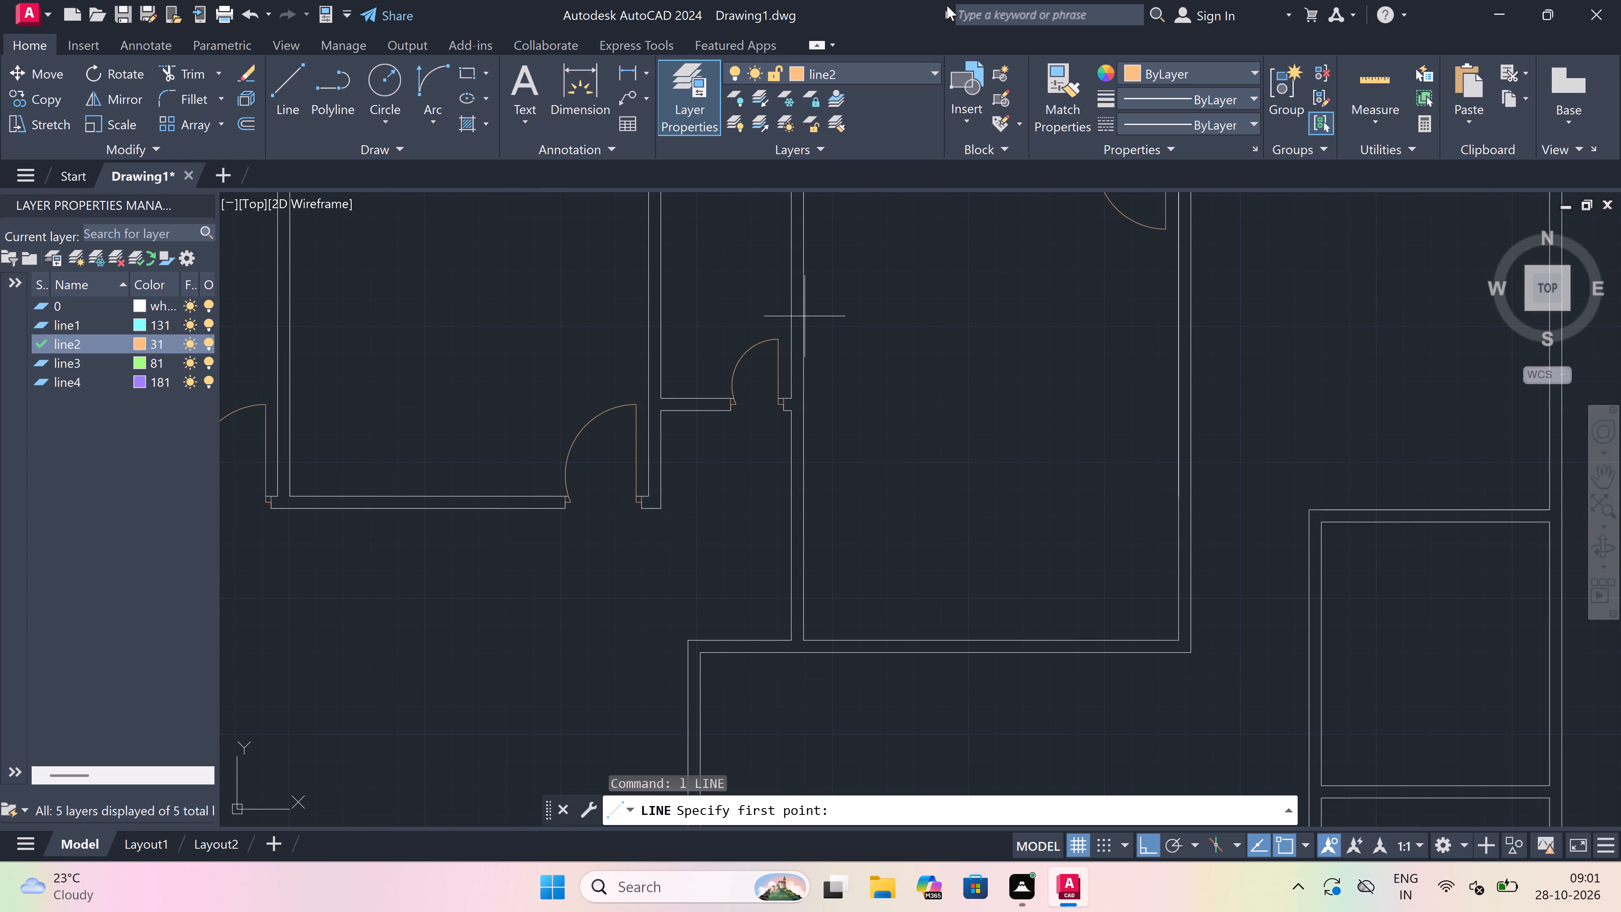
pyautogui.click(883, 70)
pyautogui.click(876, 93)
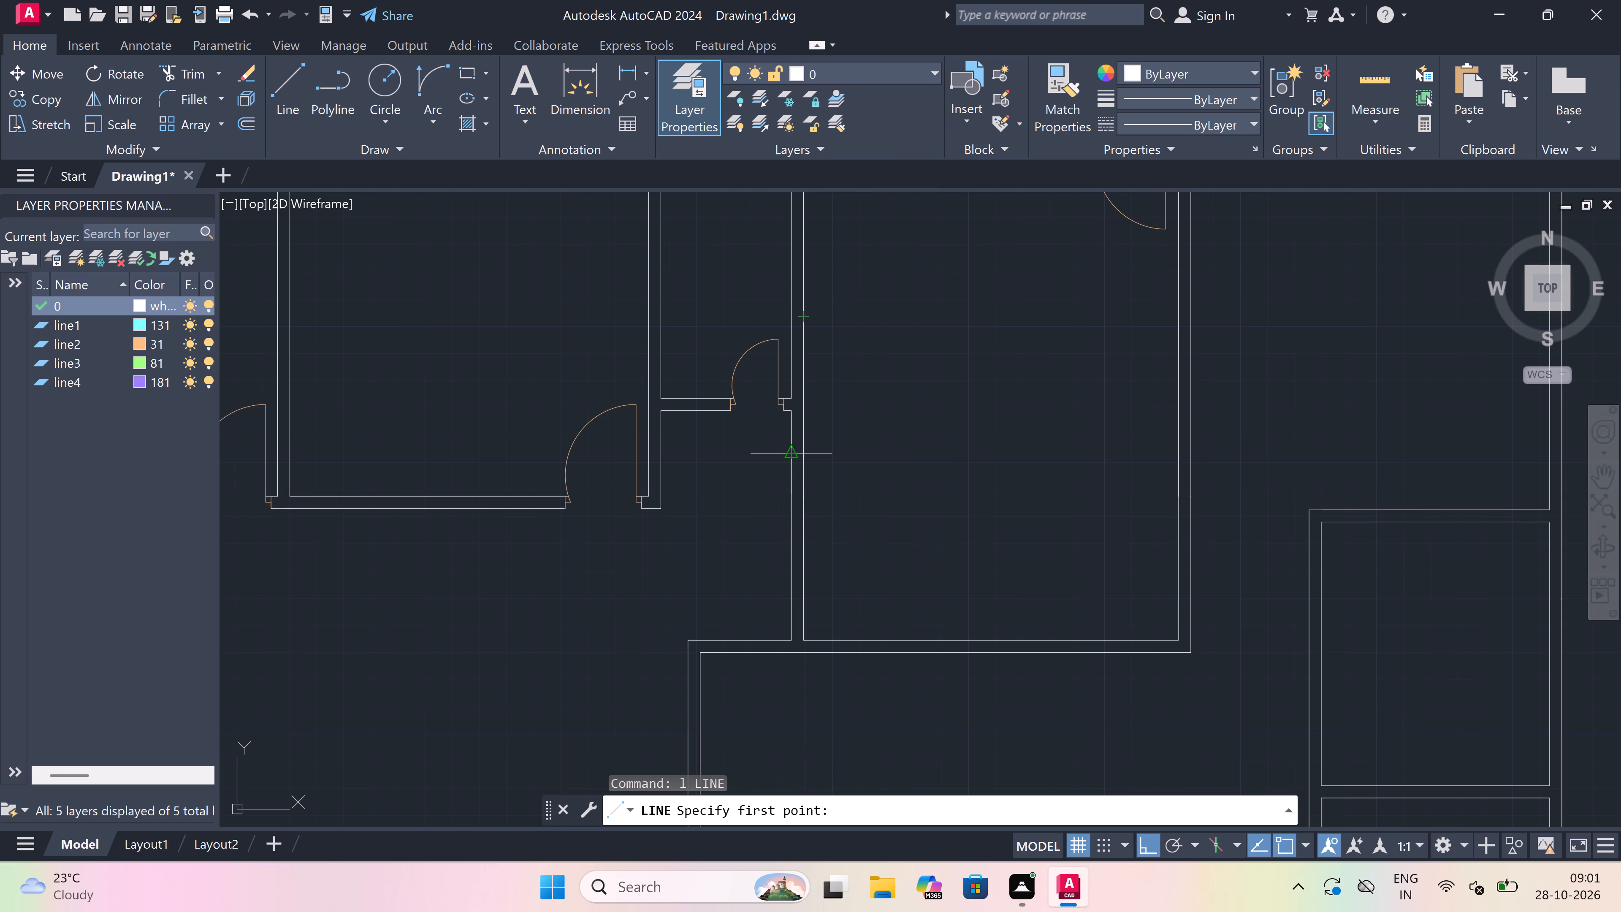
pyautogui.scroll(1, 787, 455)
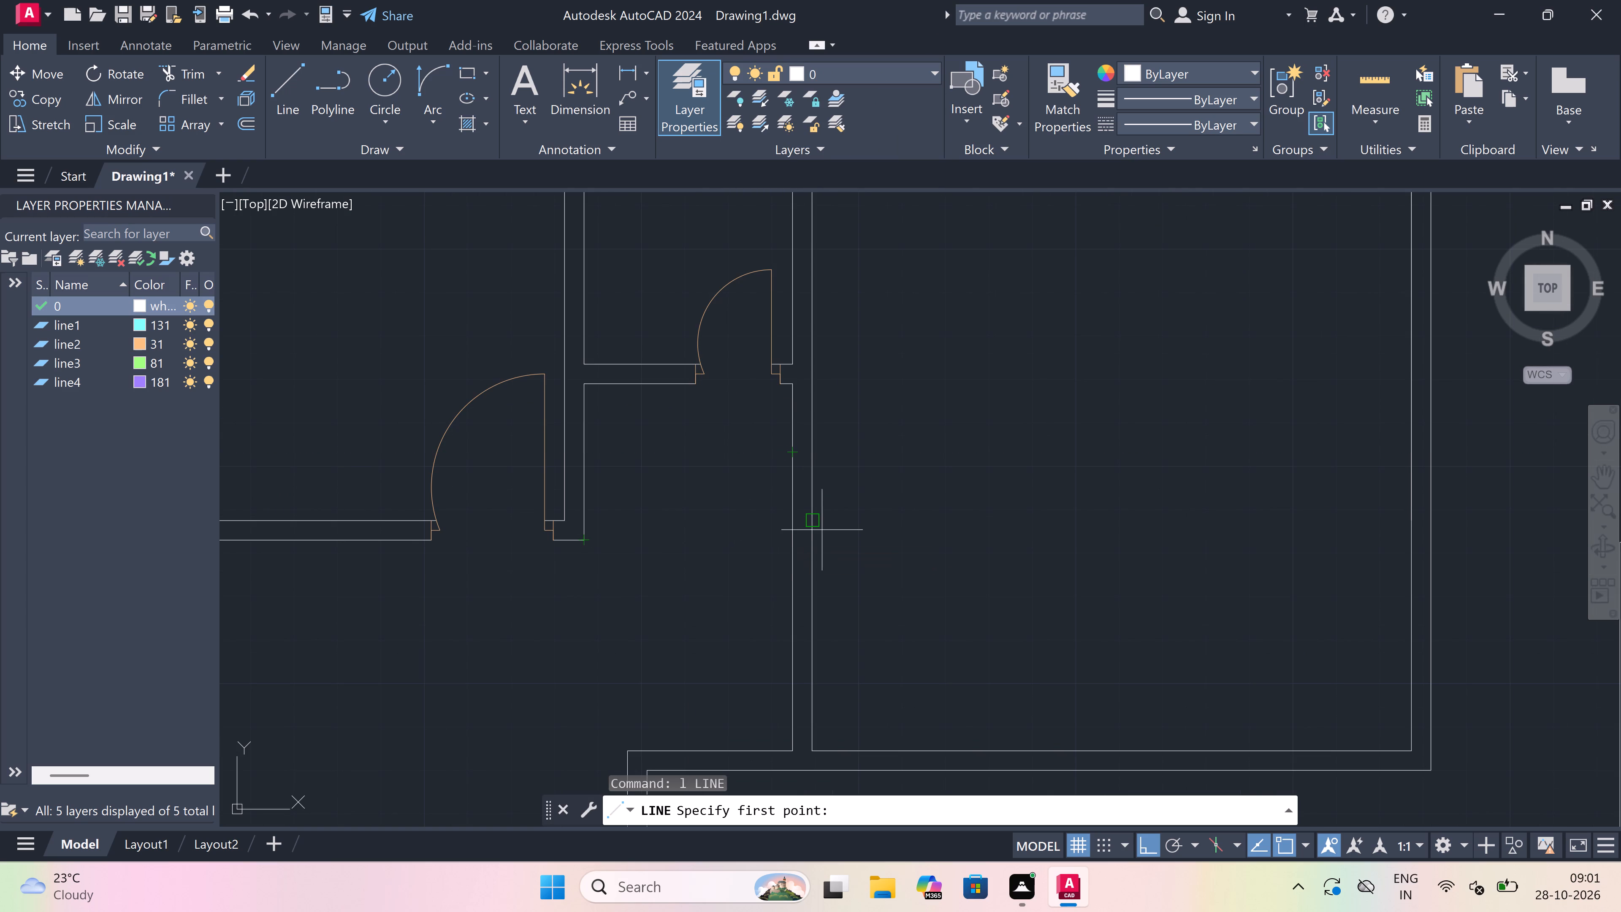
pyautogui.click(788, 539)
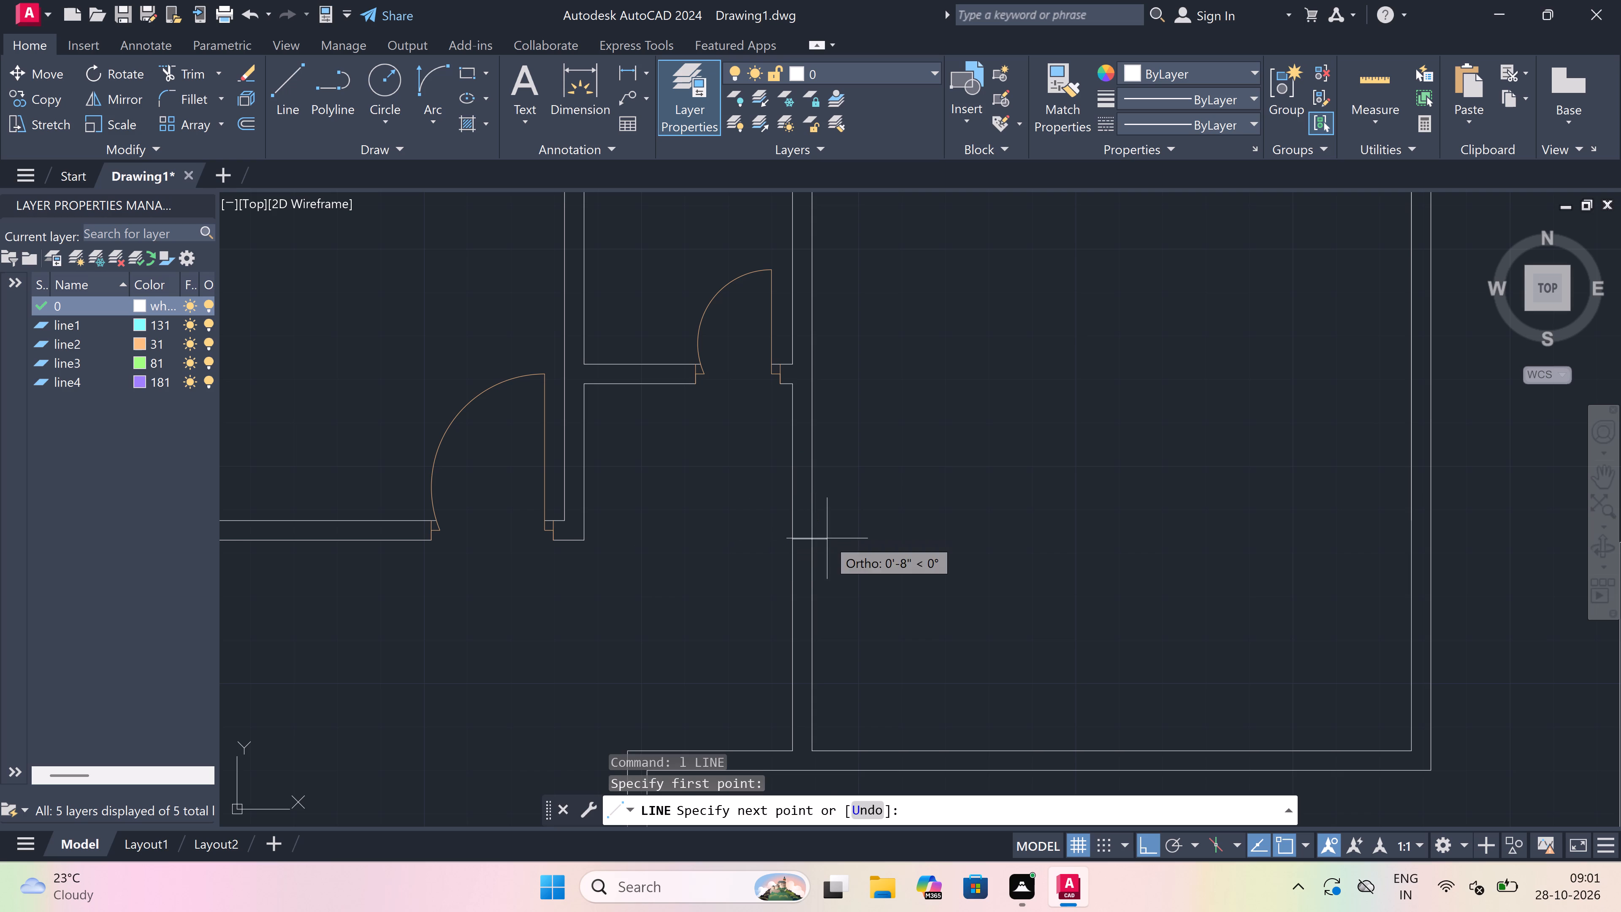
pyautogui.click(813, 539)
pyautogui.press('Escape')
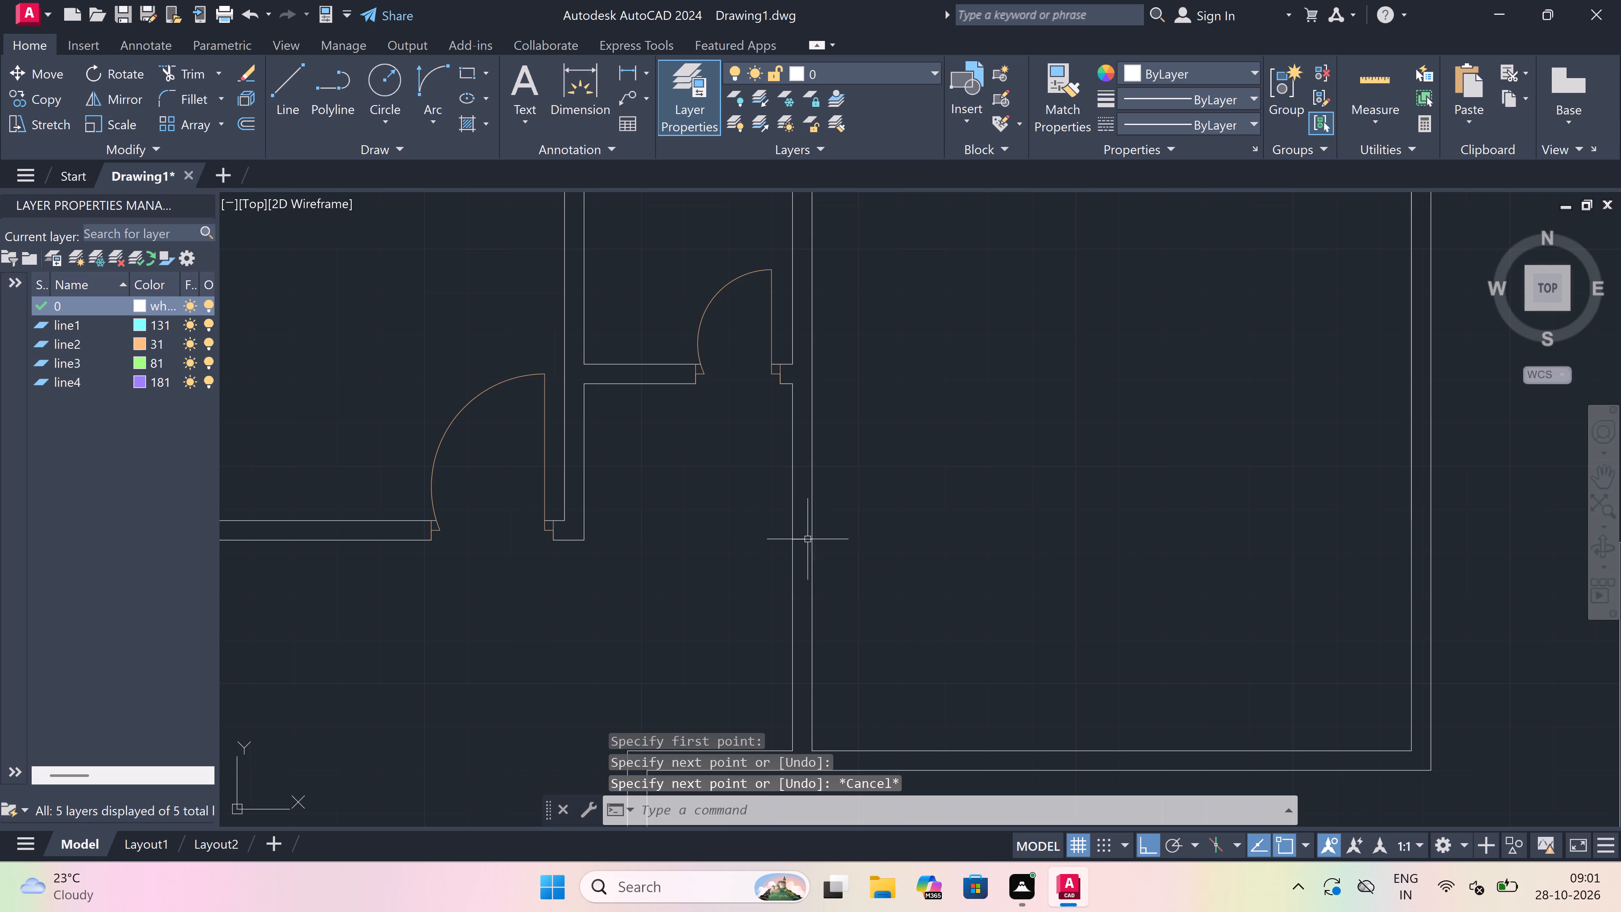
# Trim both partition lines south of the new cross line, down to the large room's south wall.
pyautogui.write('tr')
pyautogui.press('space')
pyautogui.scroll(-3, 803, 534)
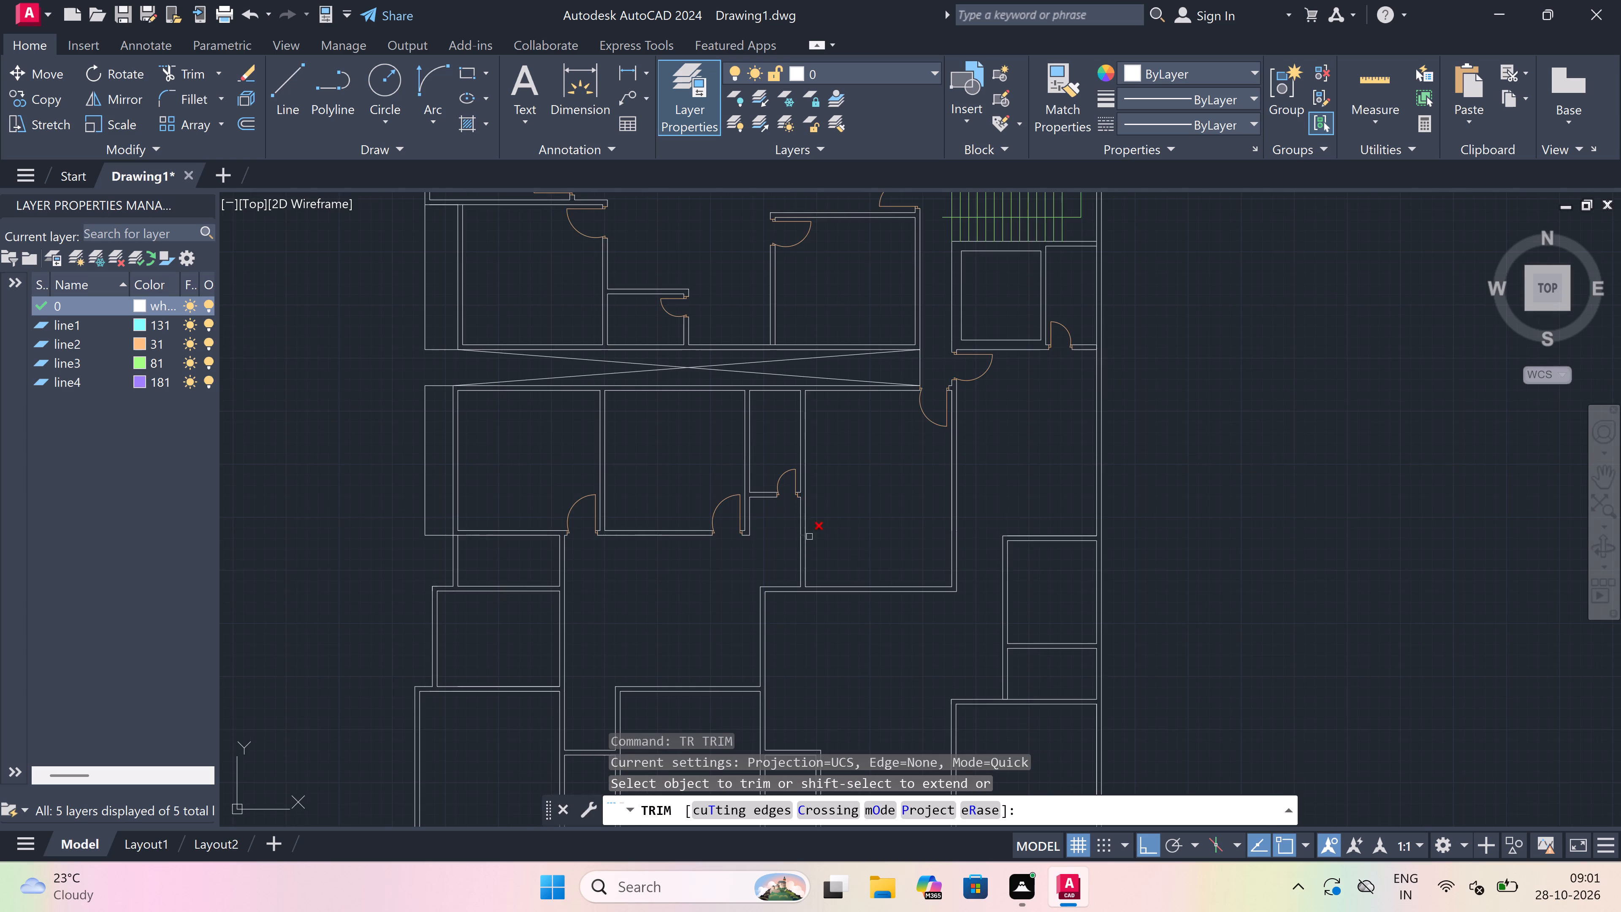
pyautogui.scroll(1, 819, 560)
pyautogui.click(819, 560)
pyautogui.click(704, 572)
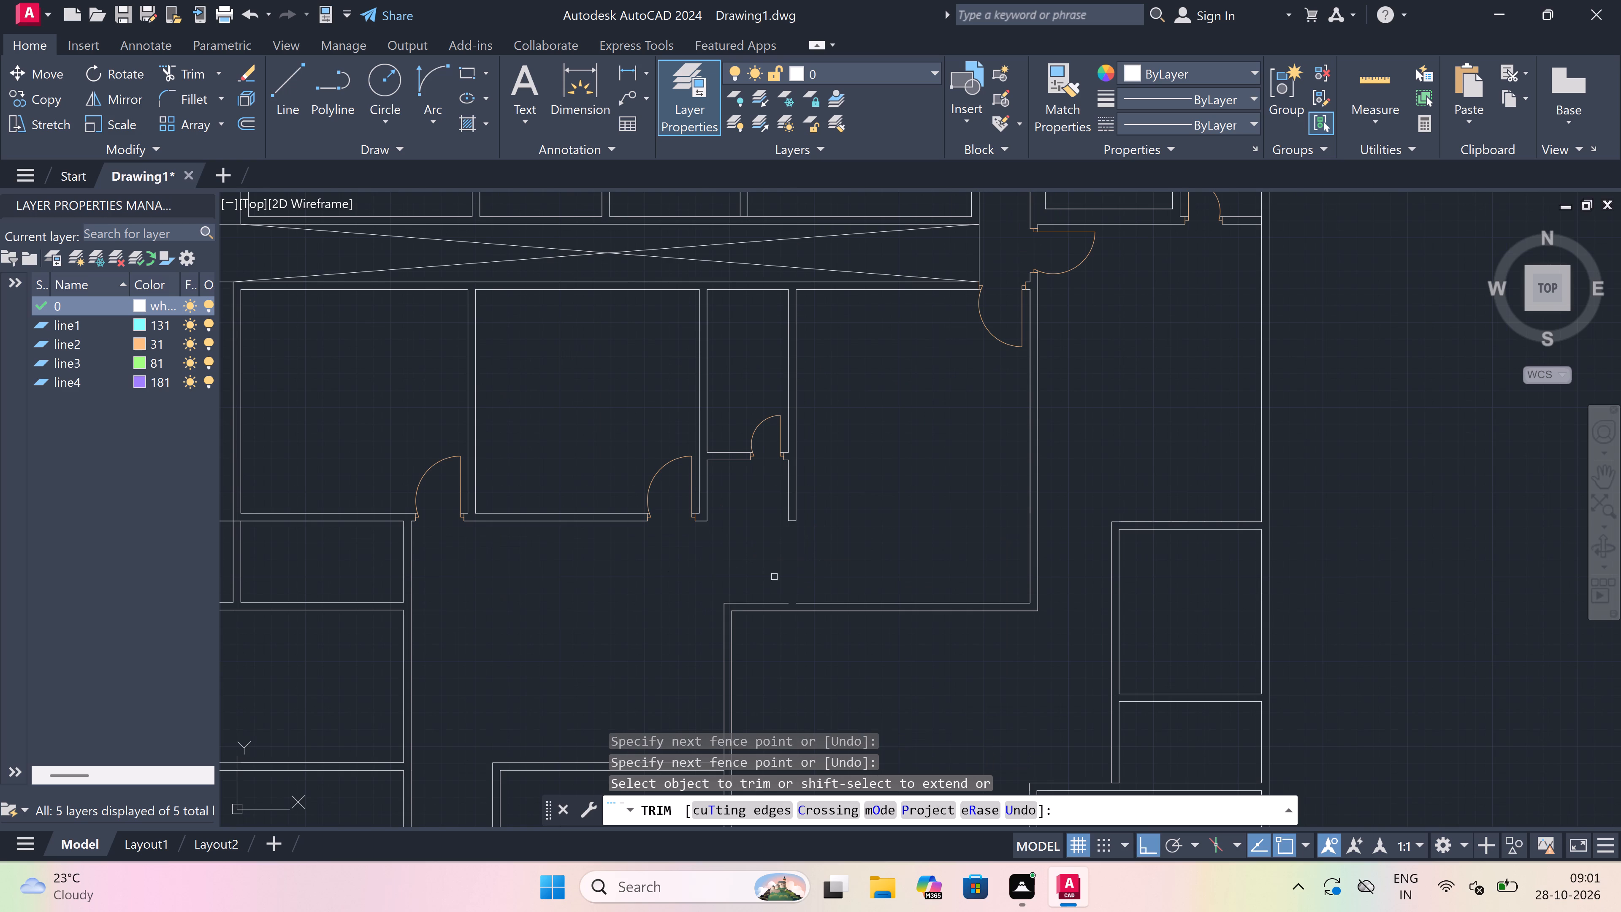
pyautogui.scroll(3, 811, 595)
pyautogui.press('Escape')
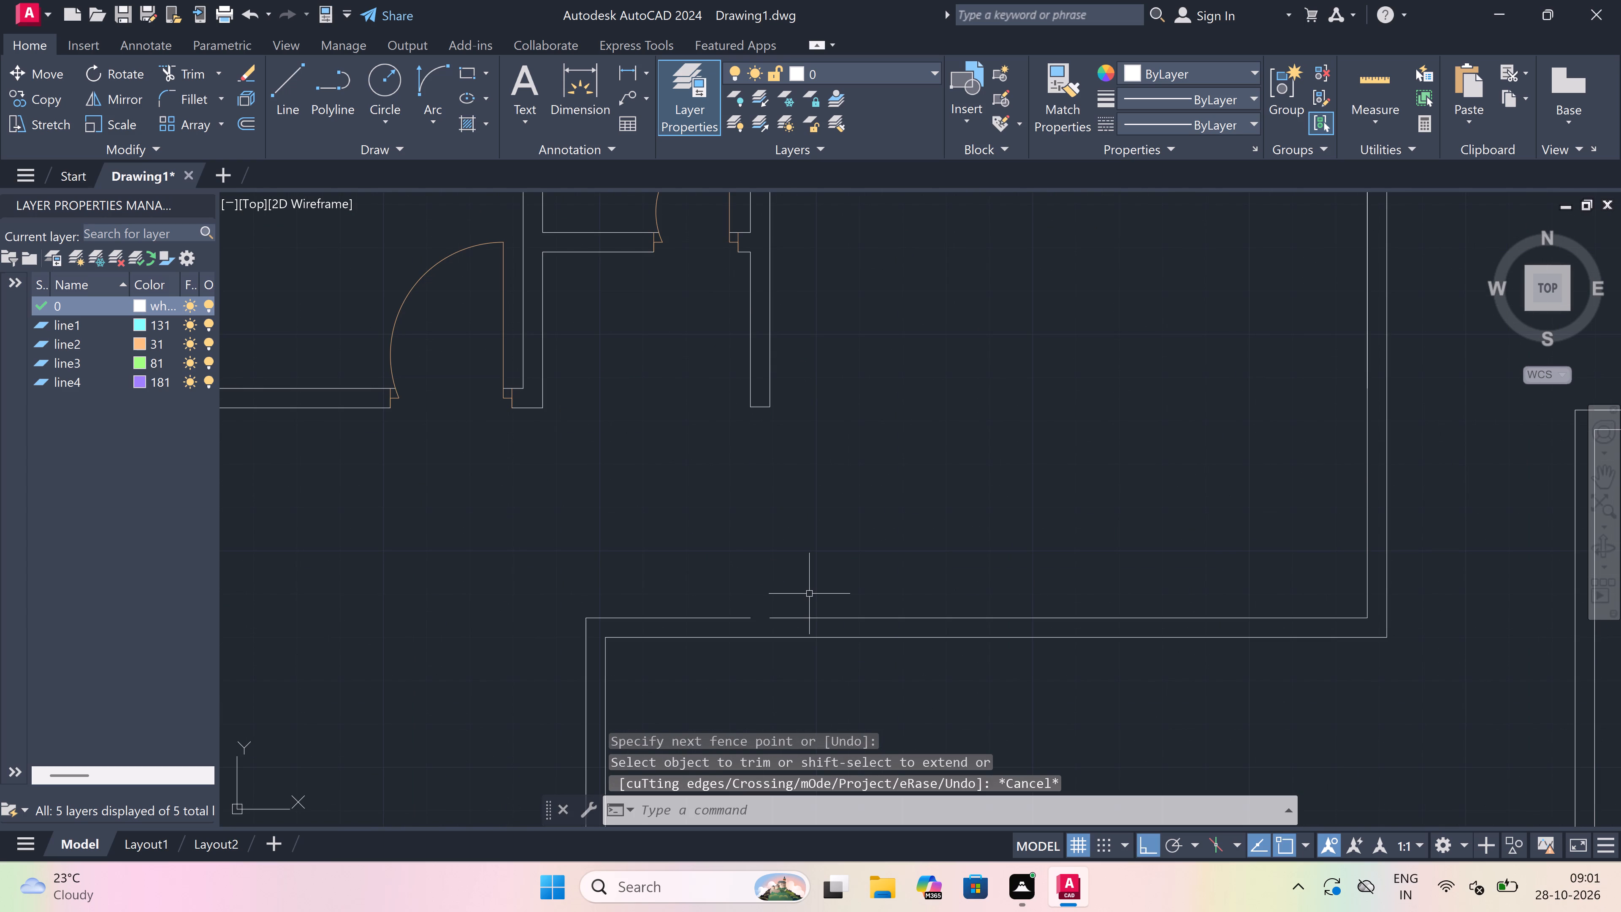
# Extend the large room's inner south wall line westward across the gap where the partition met it.
pyautogui.write('ex')
pyautogui.press('space')
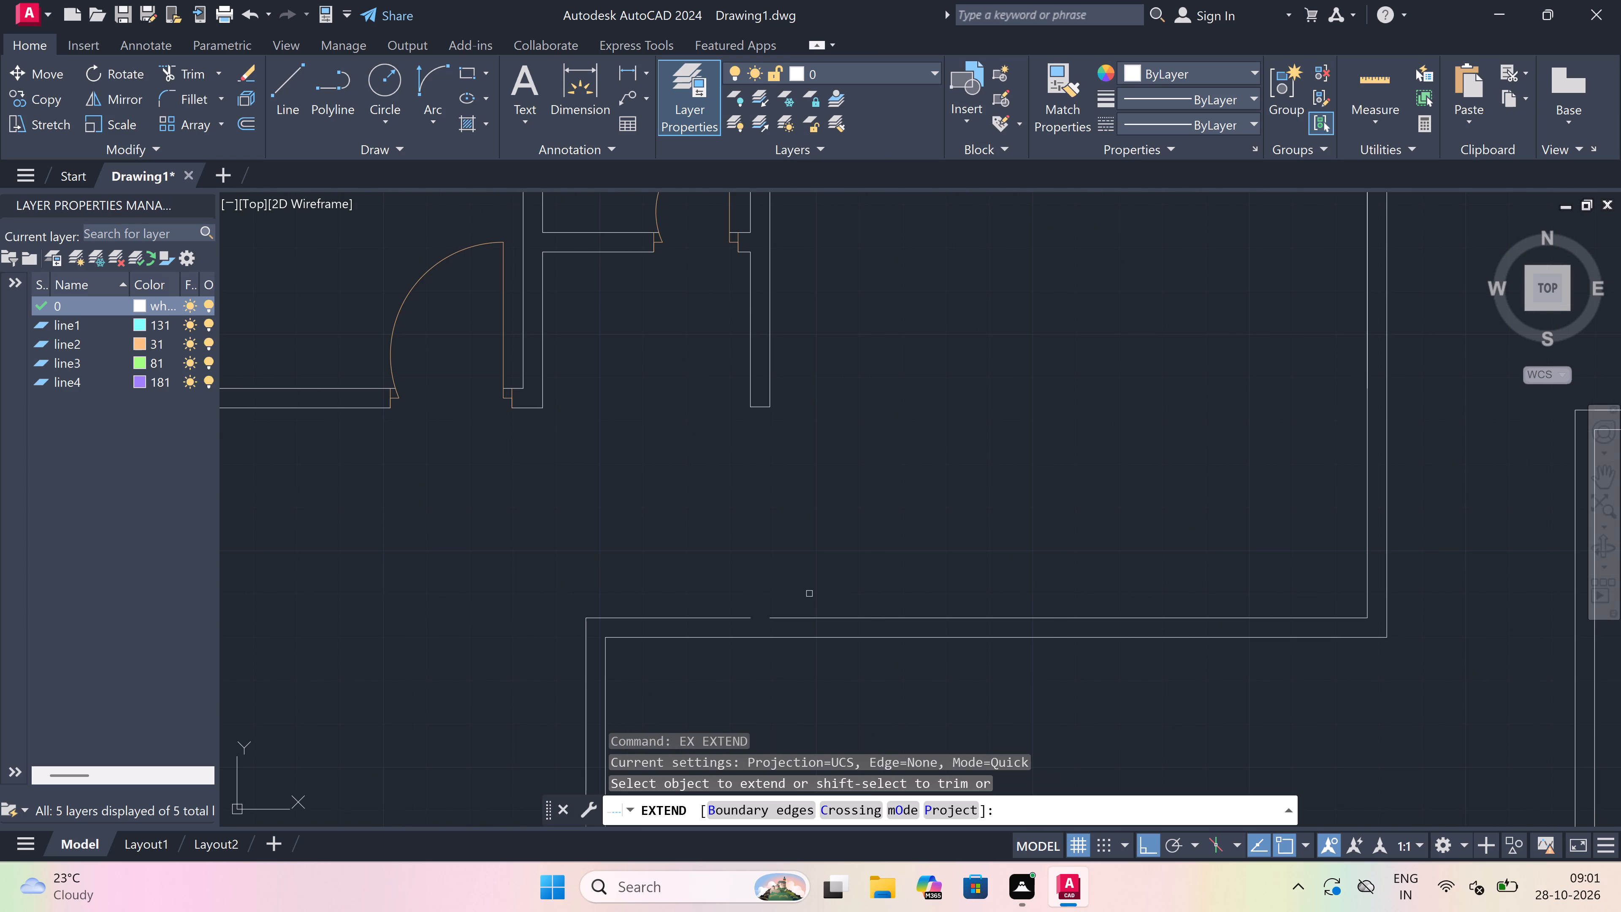
pyautogui.click(806, 620)
pyautogui.press('Escape')
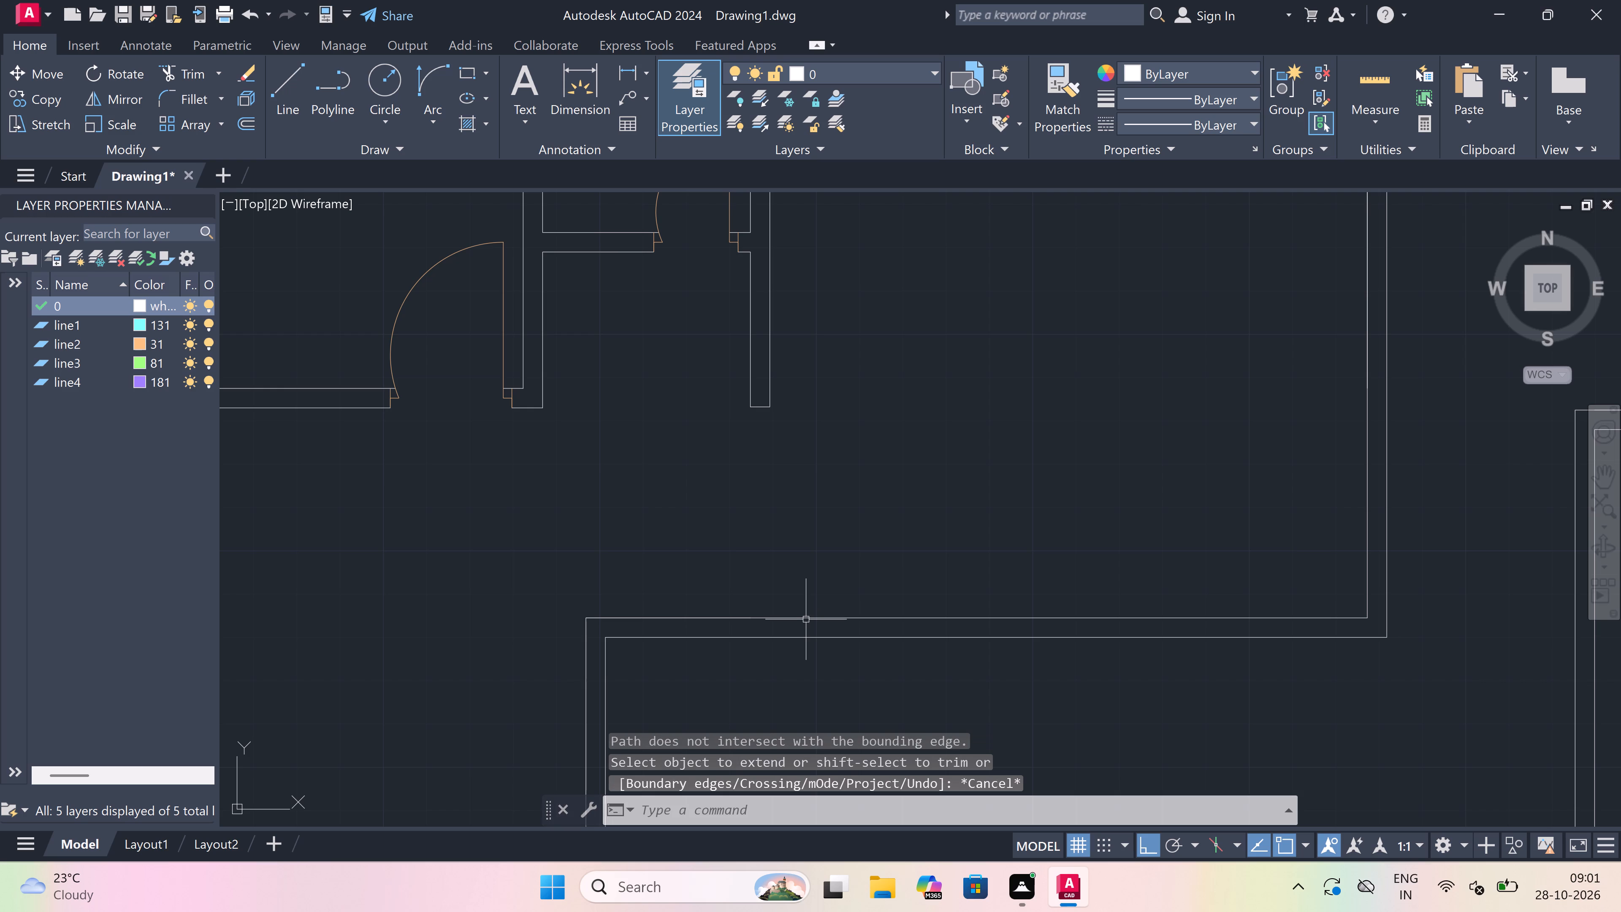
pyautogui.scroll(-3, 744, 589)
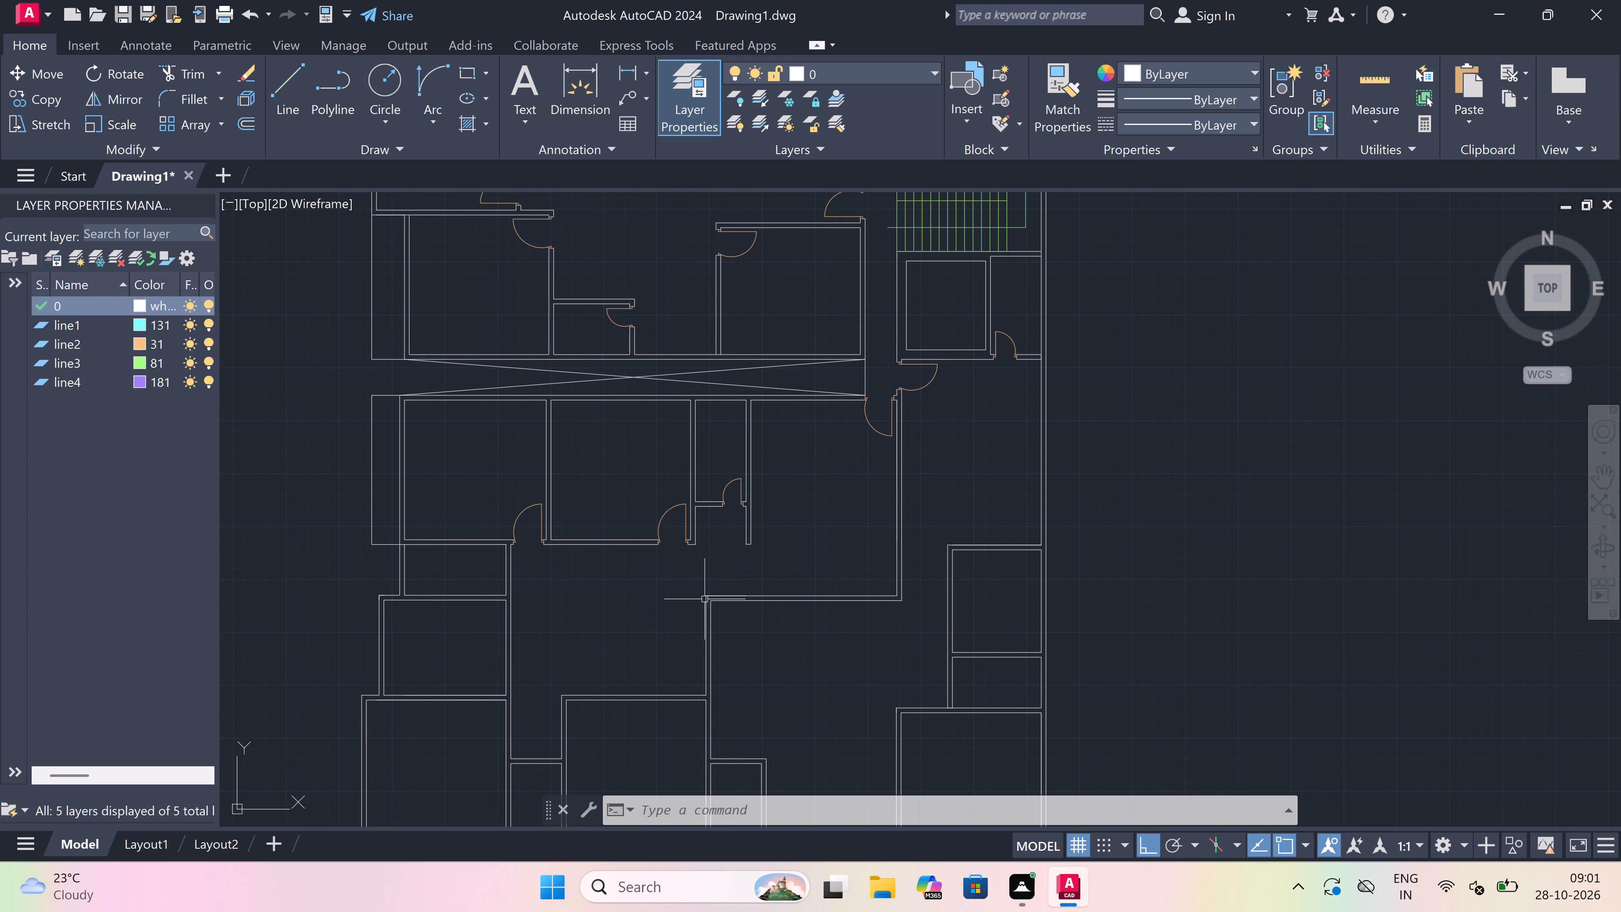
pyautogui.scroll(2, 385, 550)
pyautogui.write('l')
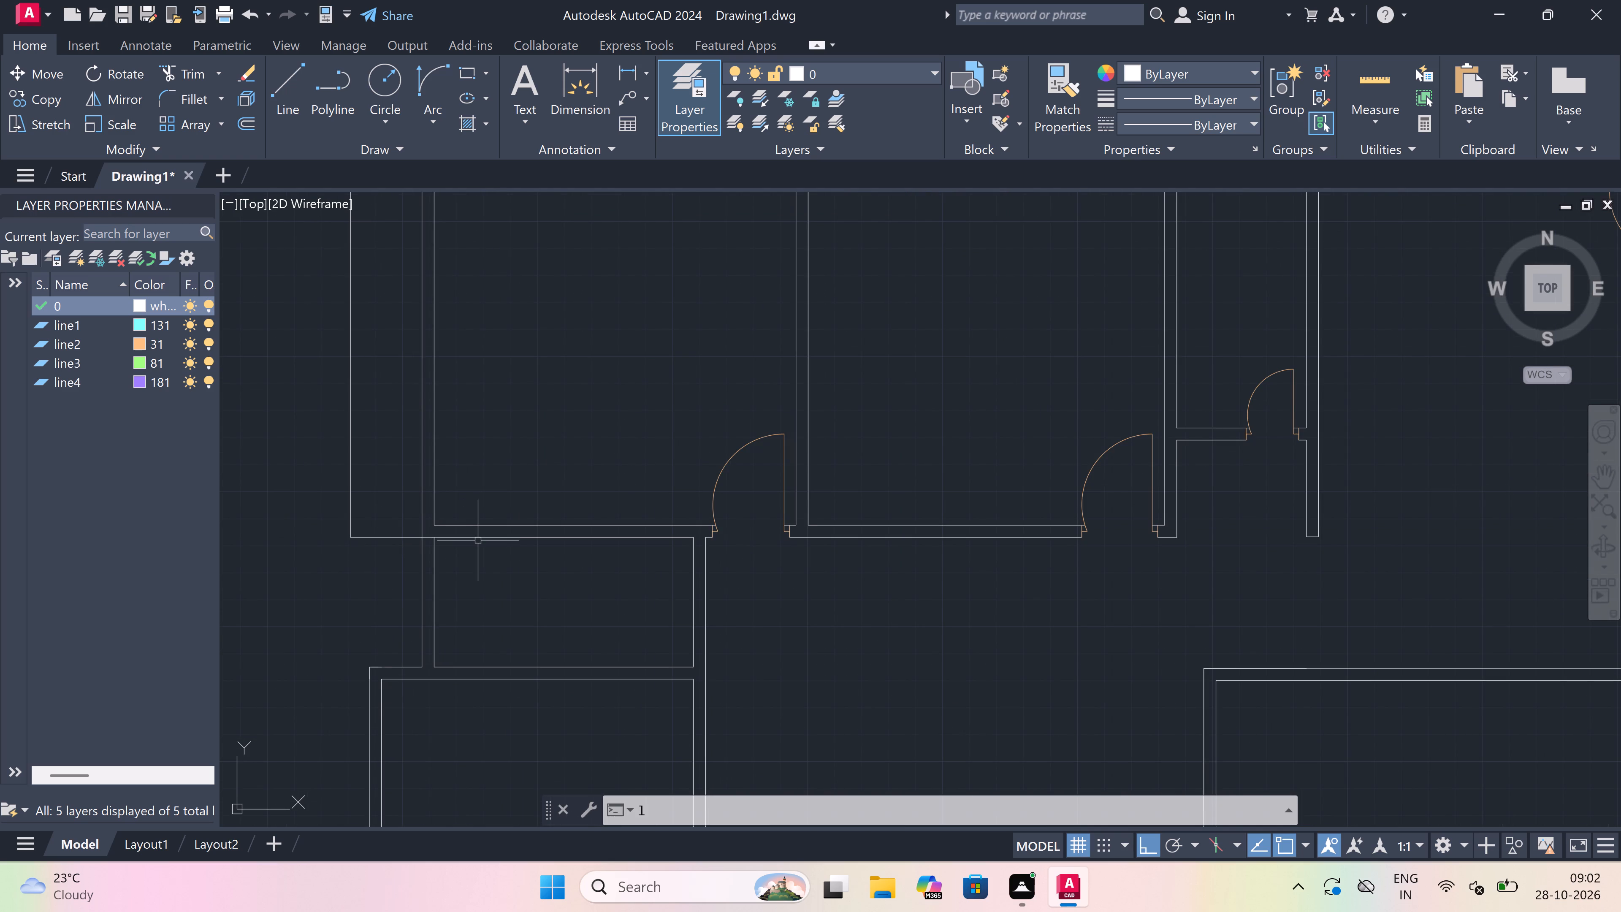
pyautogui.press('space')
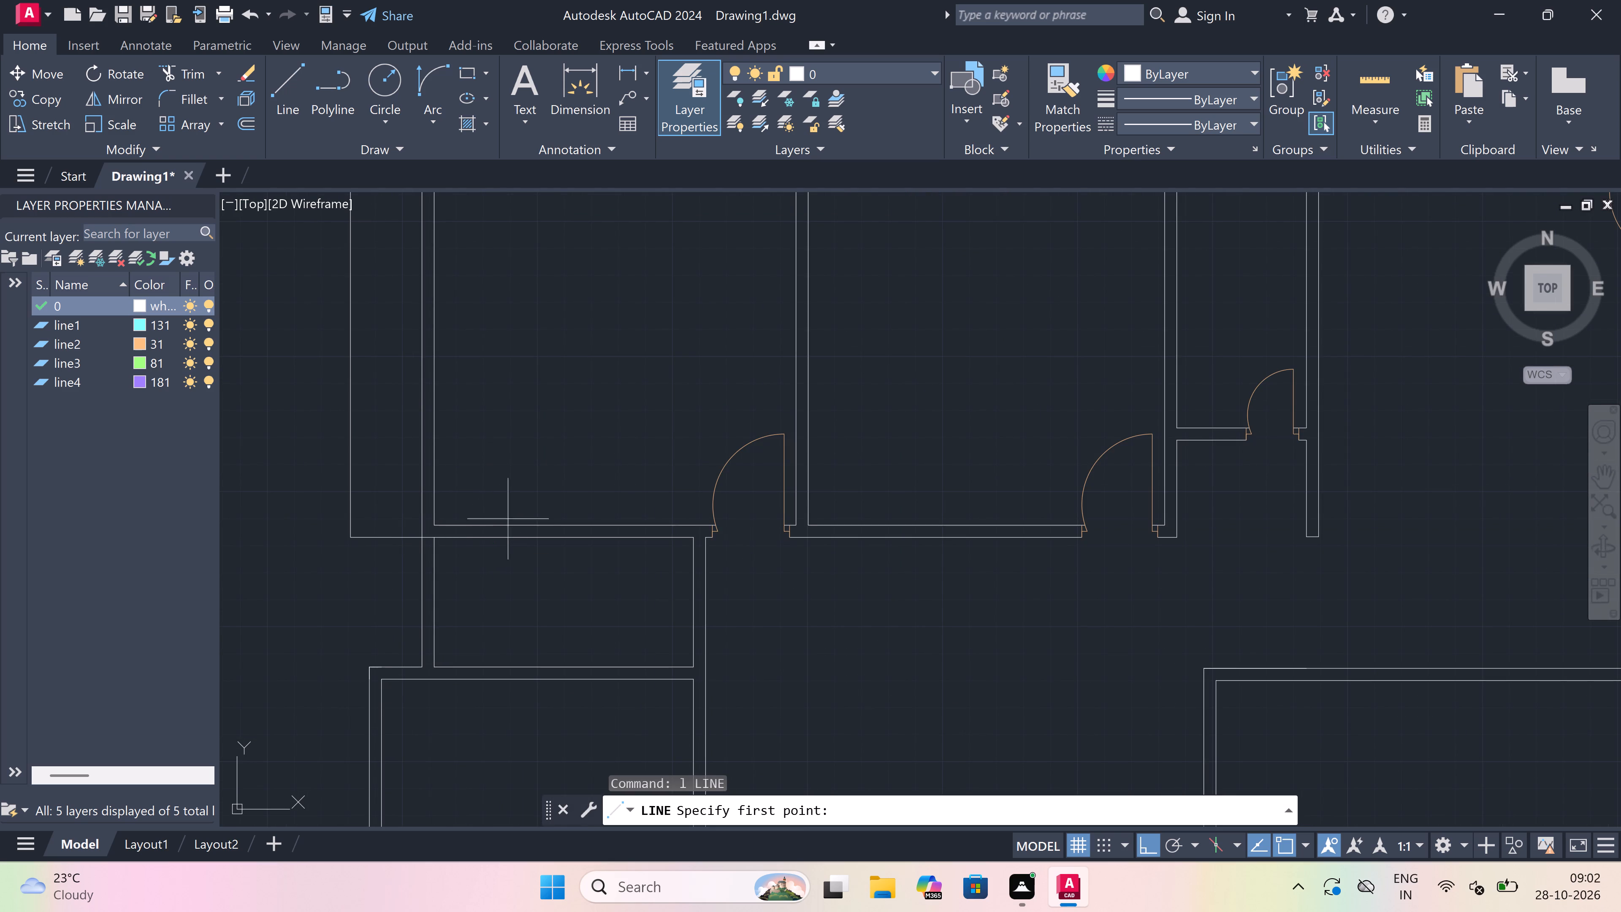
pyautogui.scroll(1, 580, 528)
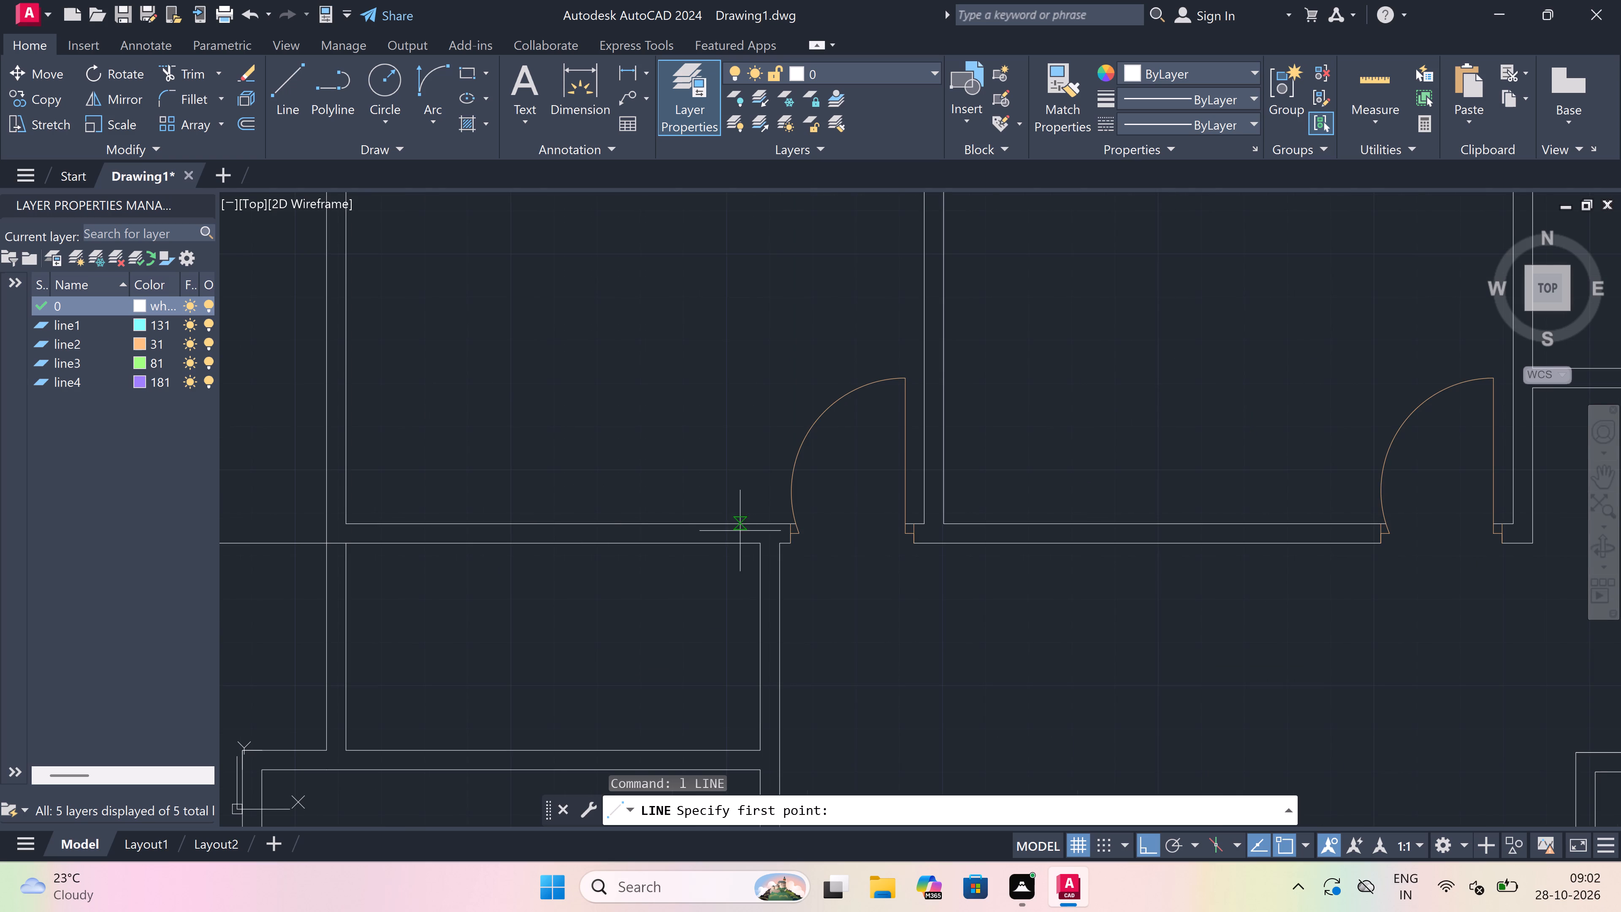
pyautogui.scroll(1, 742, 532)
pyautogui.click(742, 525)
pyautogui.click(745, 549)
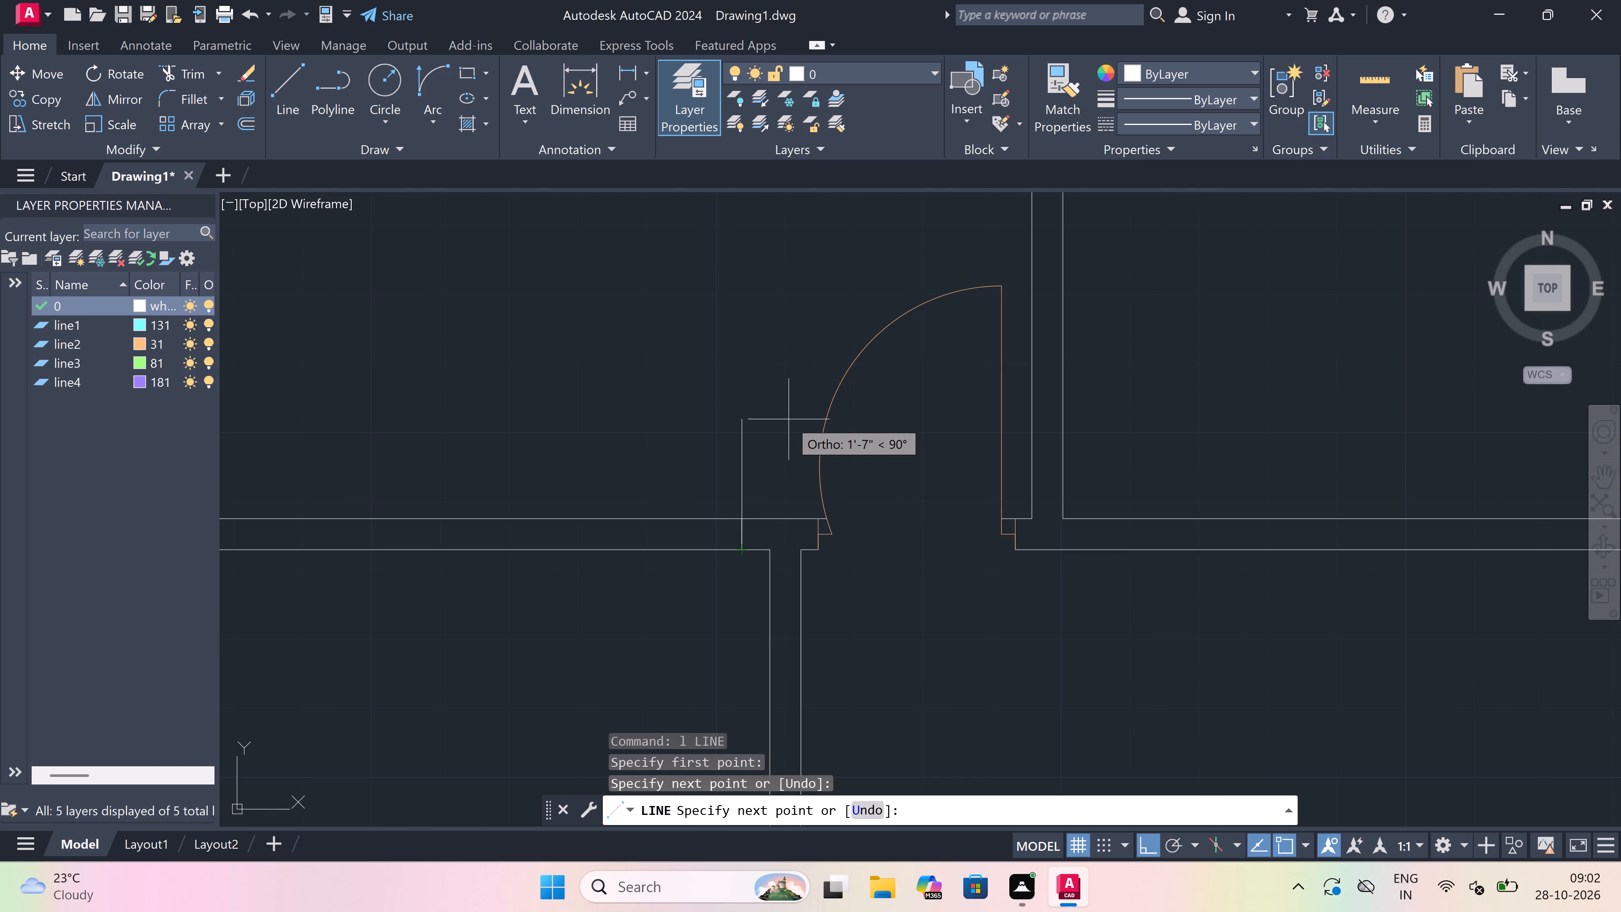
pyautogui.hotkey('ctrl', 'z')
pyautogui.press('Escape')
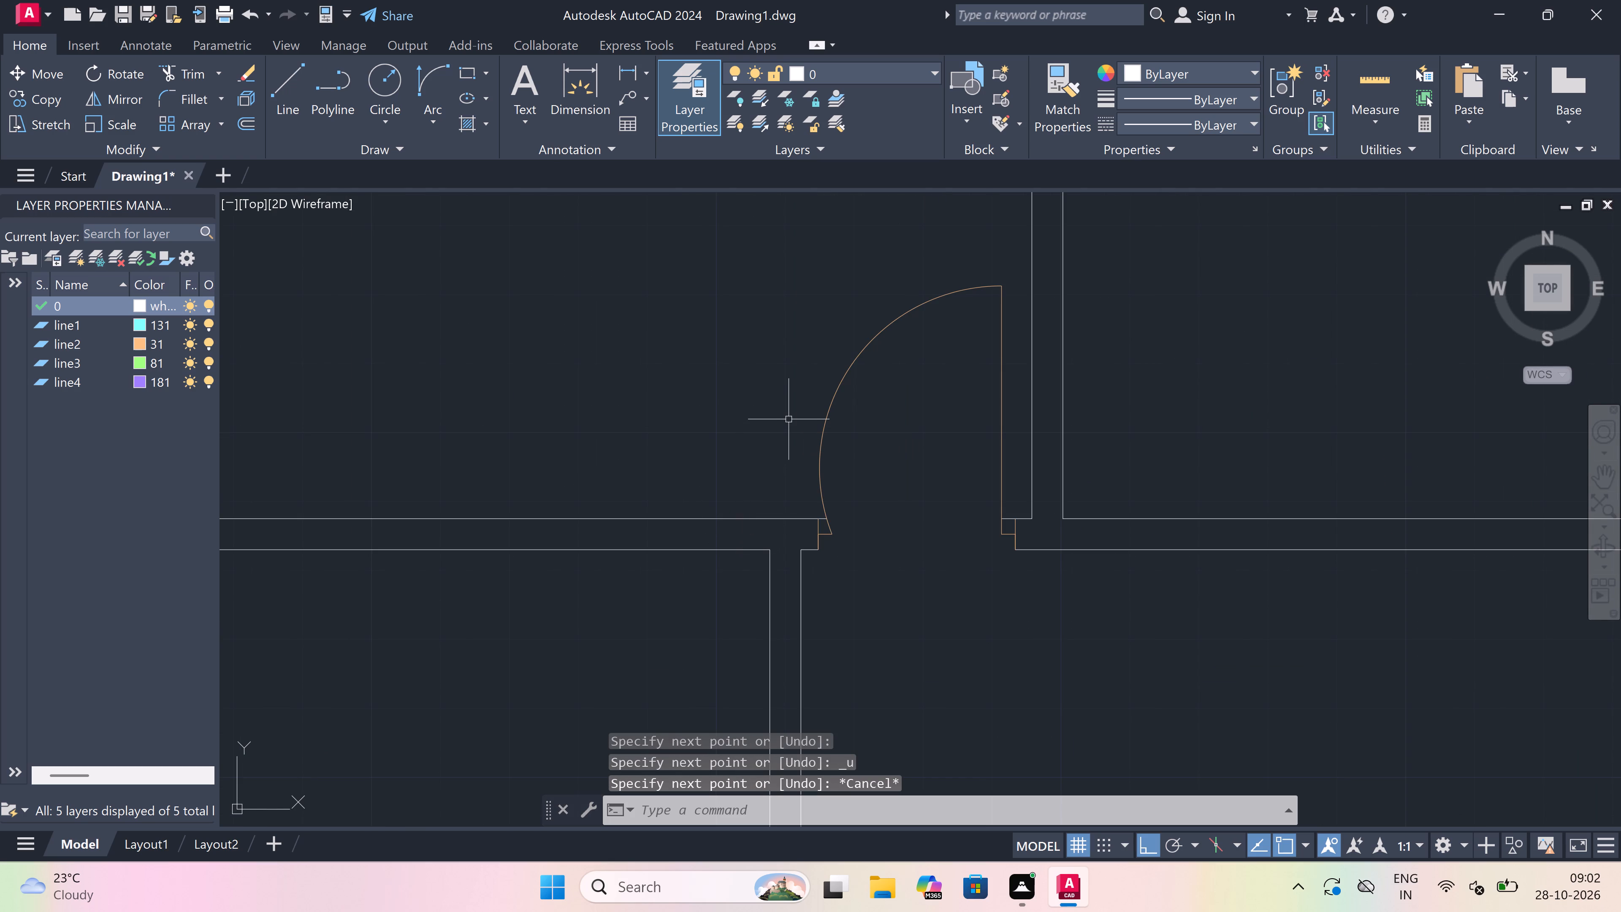
# On layer line2, draw a jamb line across the westernmost room's south wall, just west of its door, with a 2" return westward from mid-wall.
pyautogui.click(863, 69)
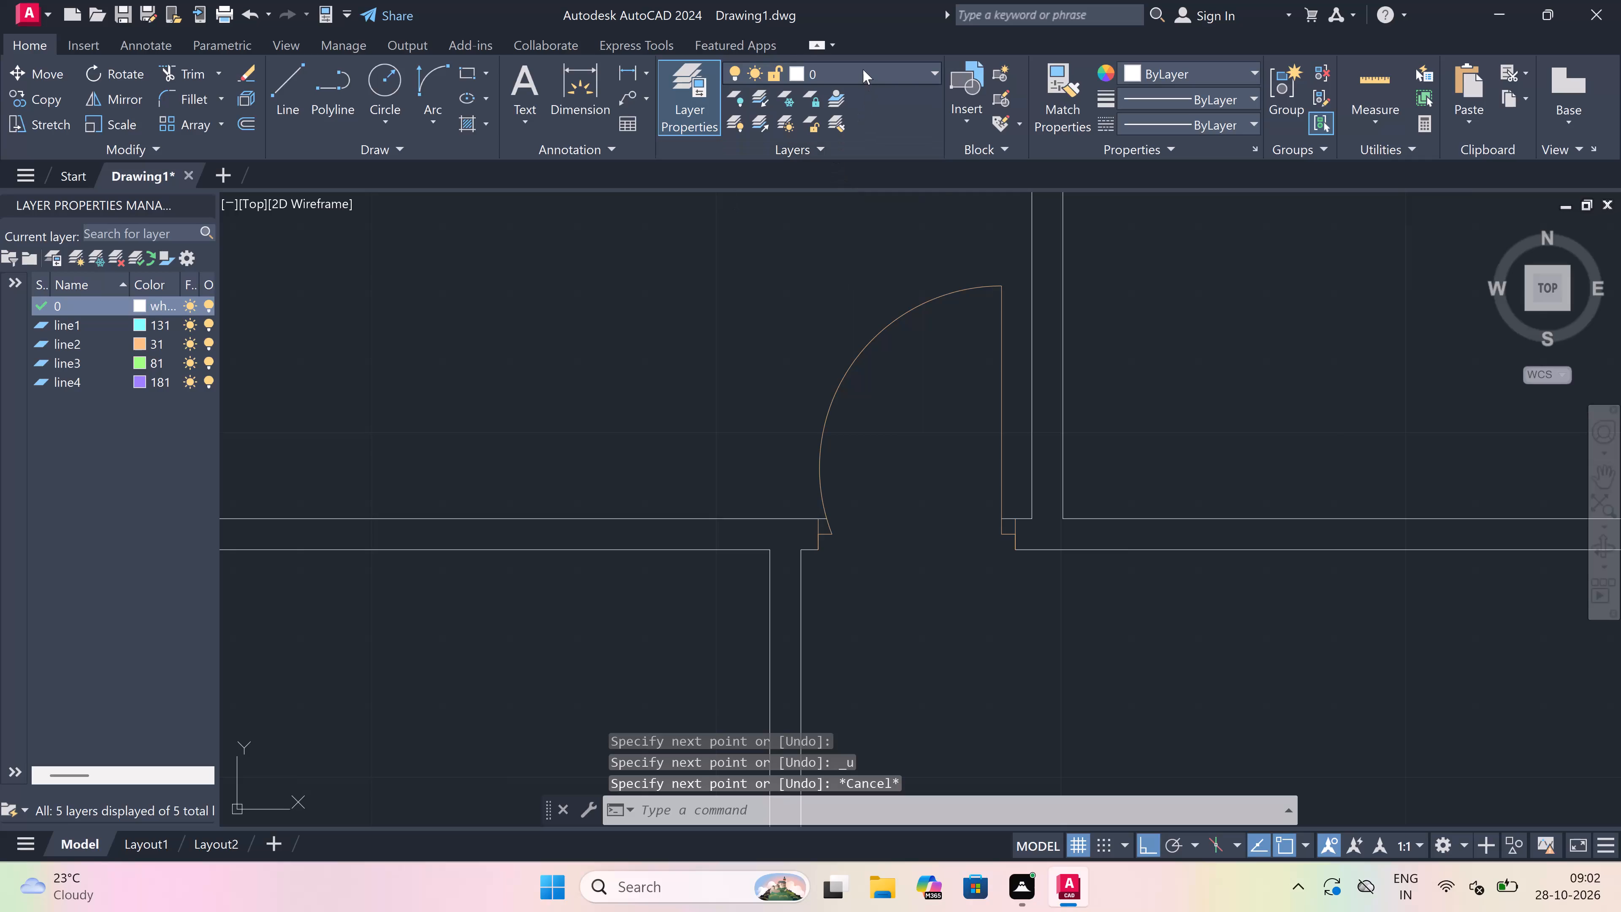
pyautogui.click(911, 150)
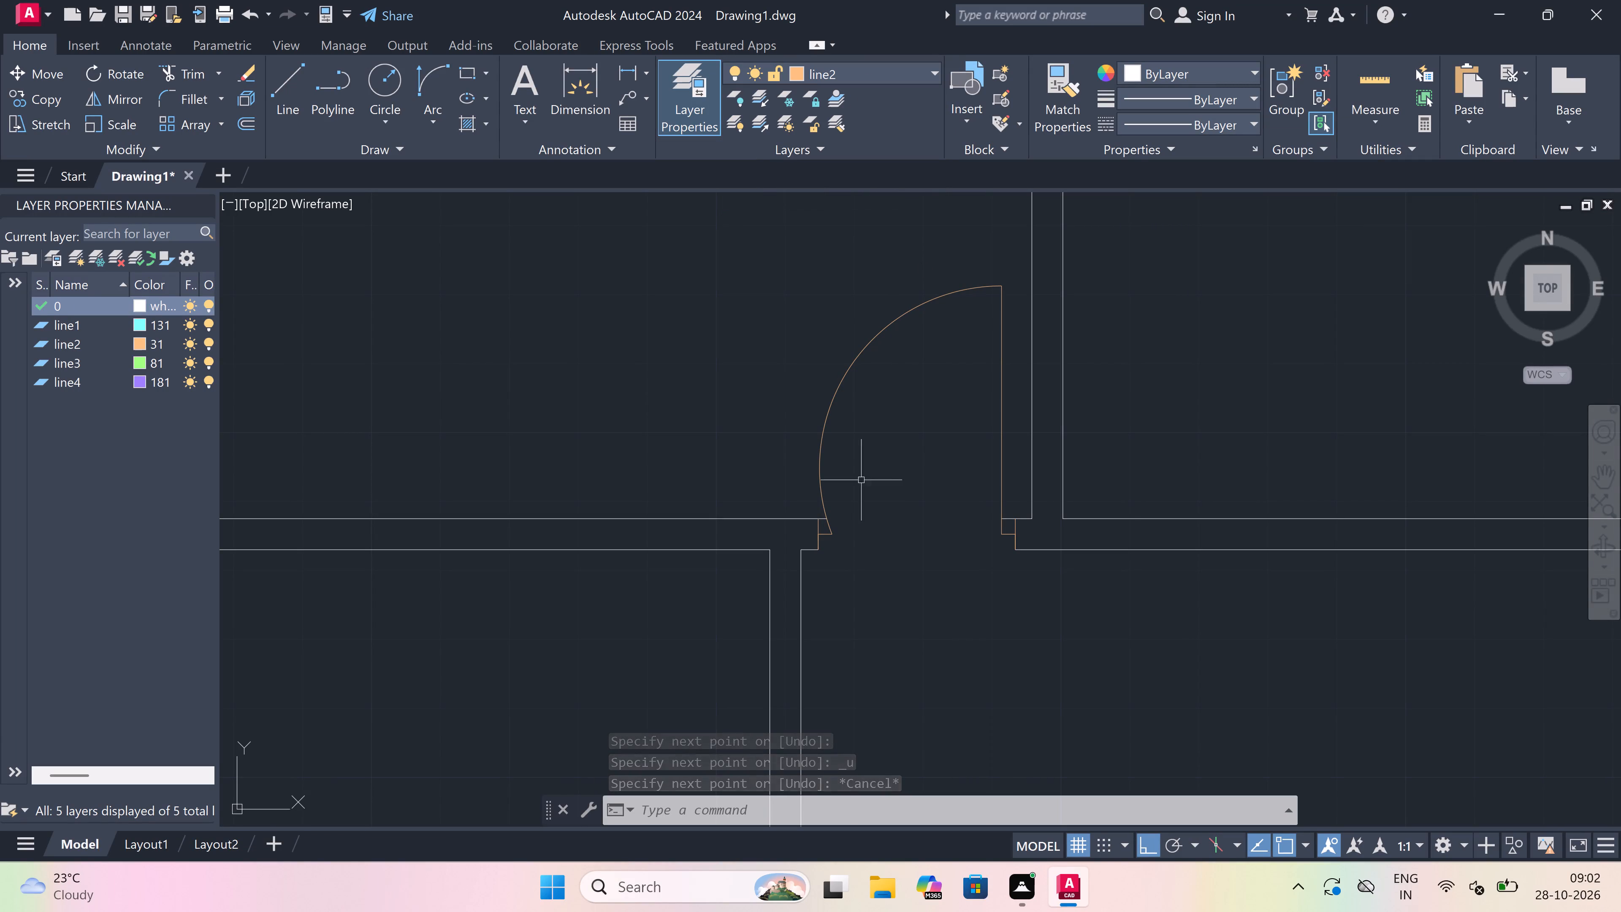
pyautogui.write('l')
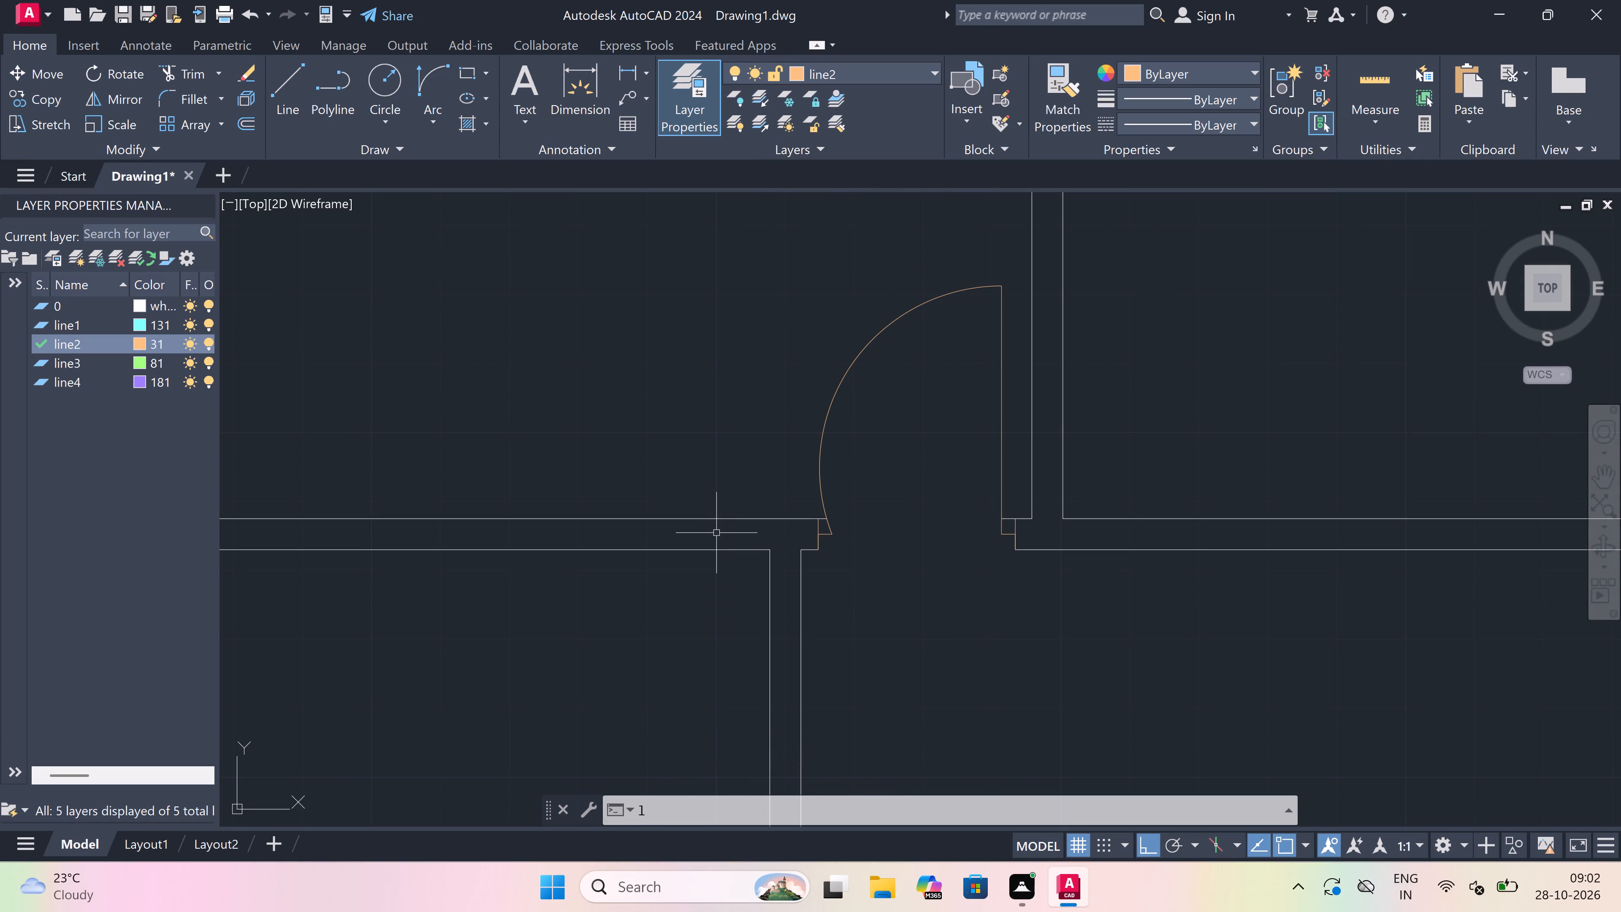
pyautogui.press('space')
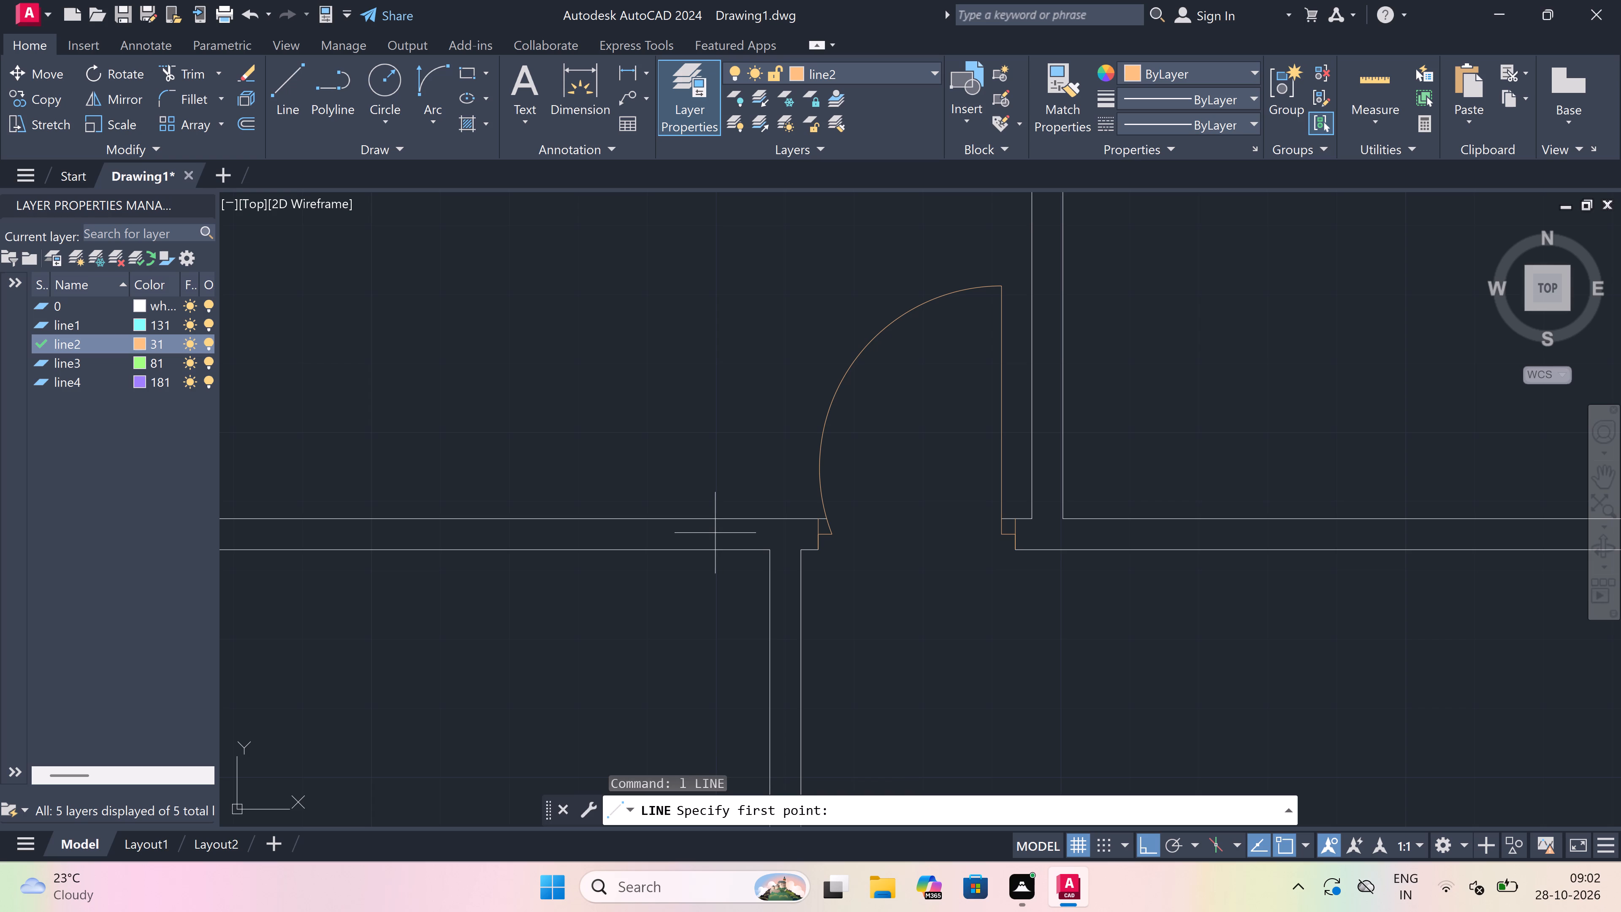
pyautogui.click(733, 523)
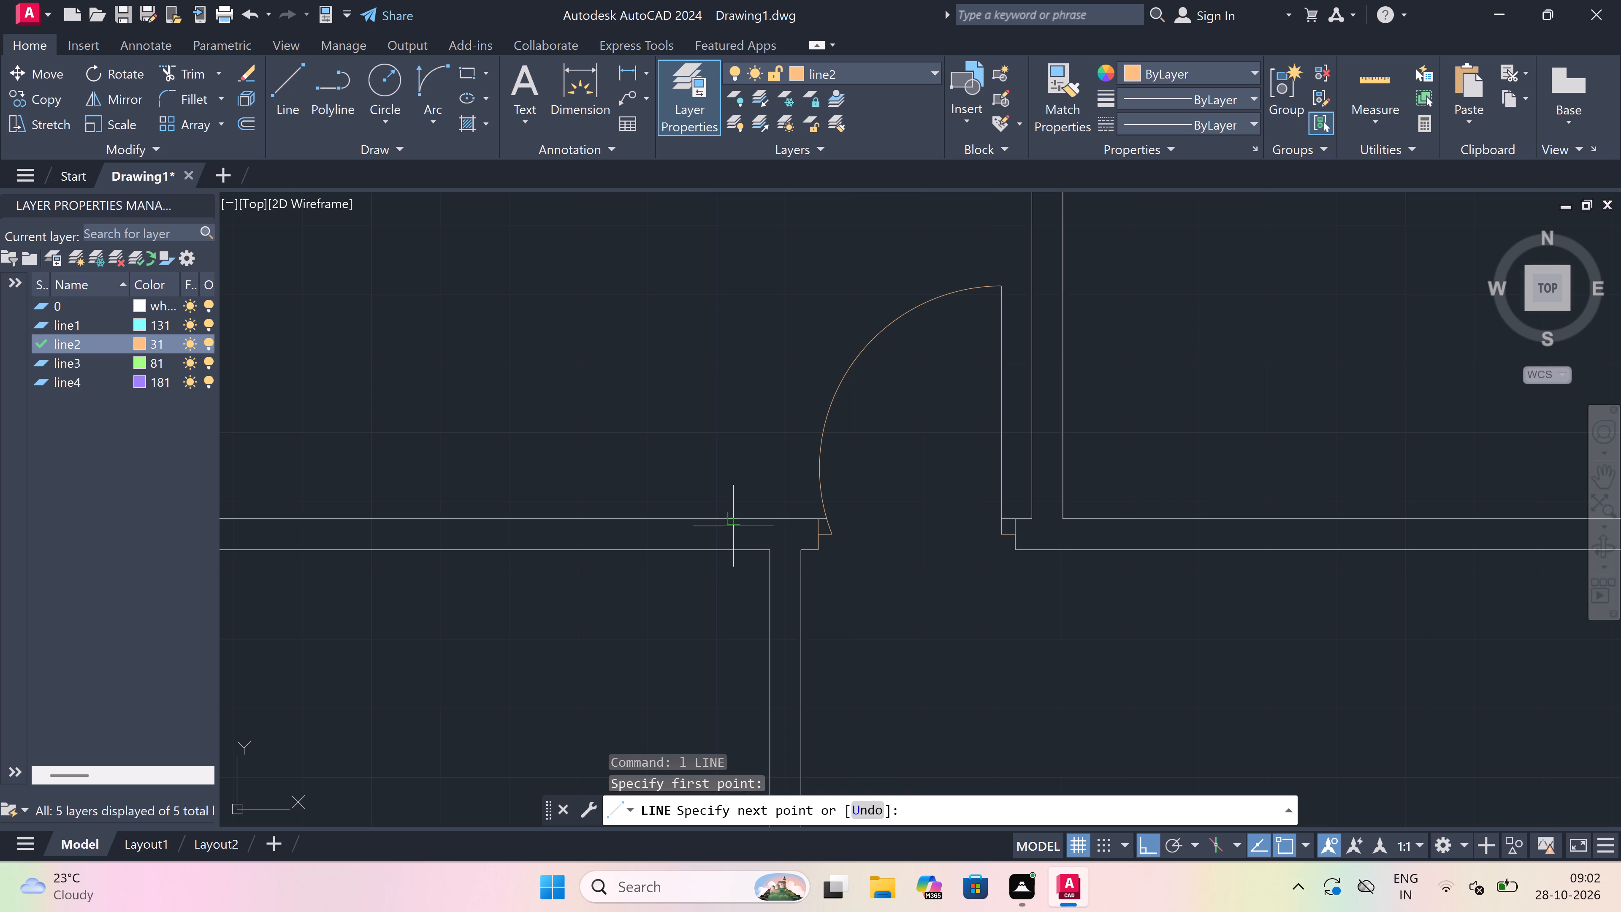
pyautogui.click(733, 543)
pyautogui.moveTo(735, 532); pyautogui.dragTo(730, 531)
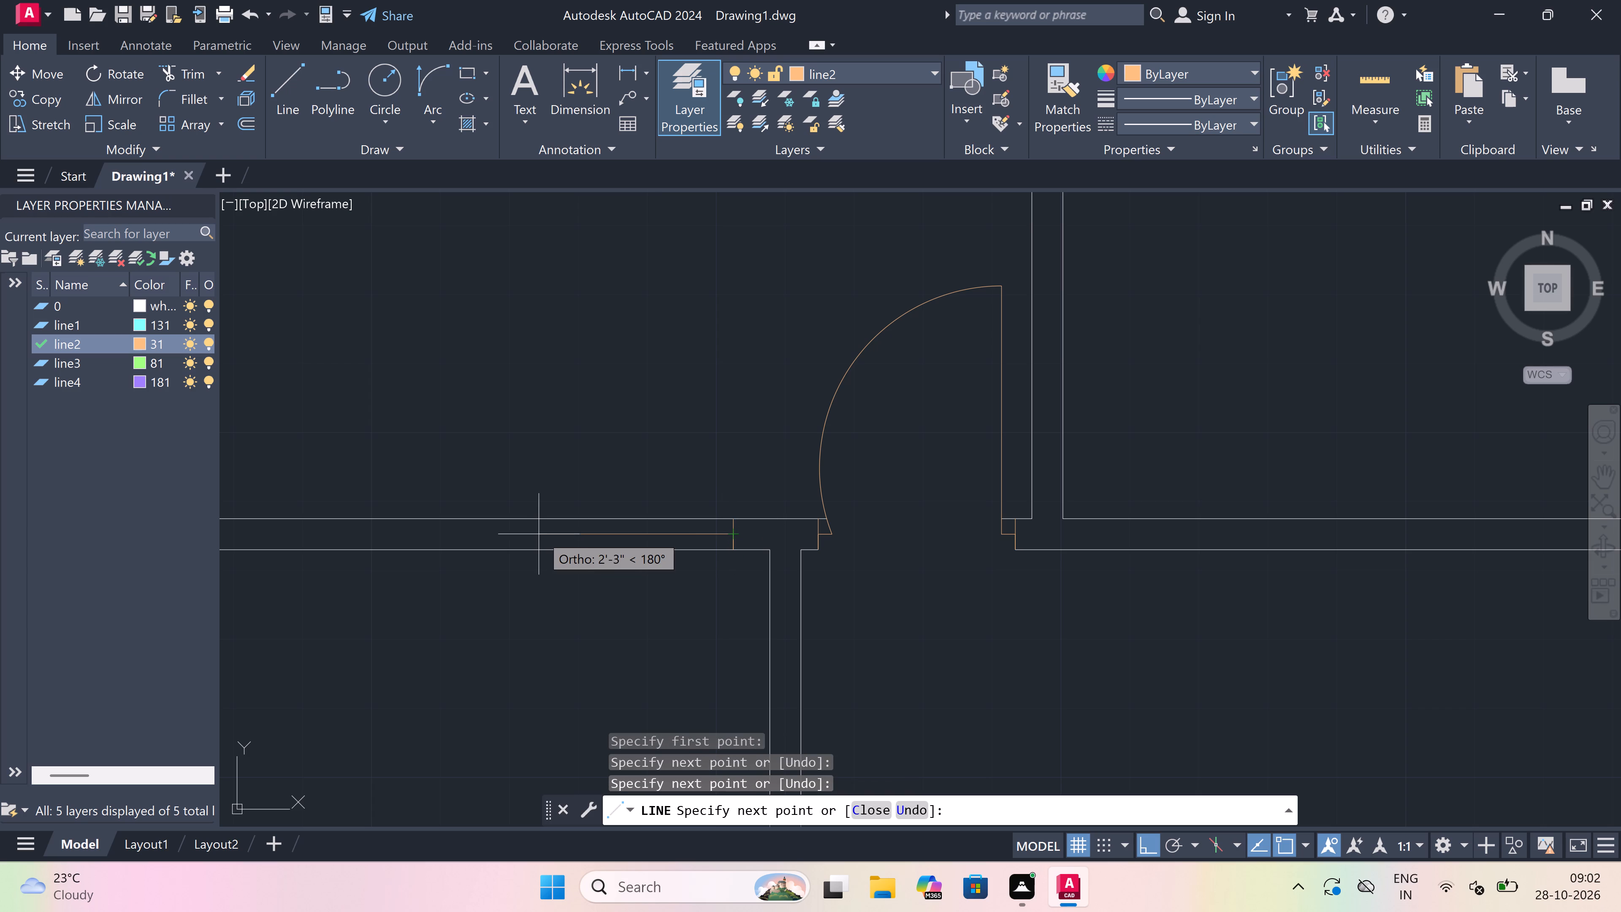
pyautogui.press('2')
pyautogui.write('"')
pyautogui.press('space')
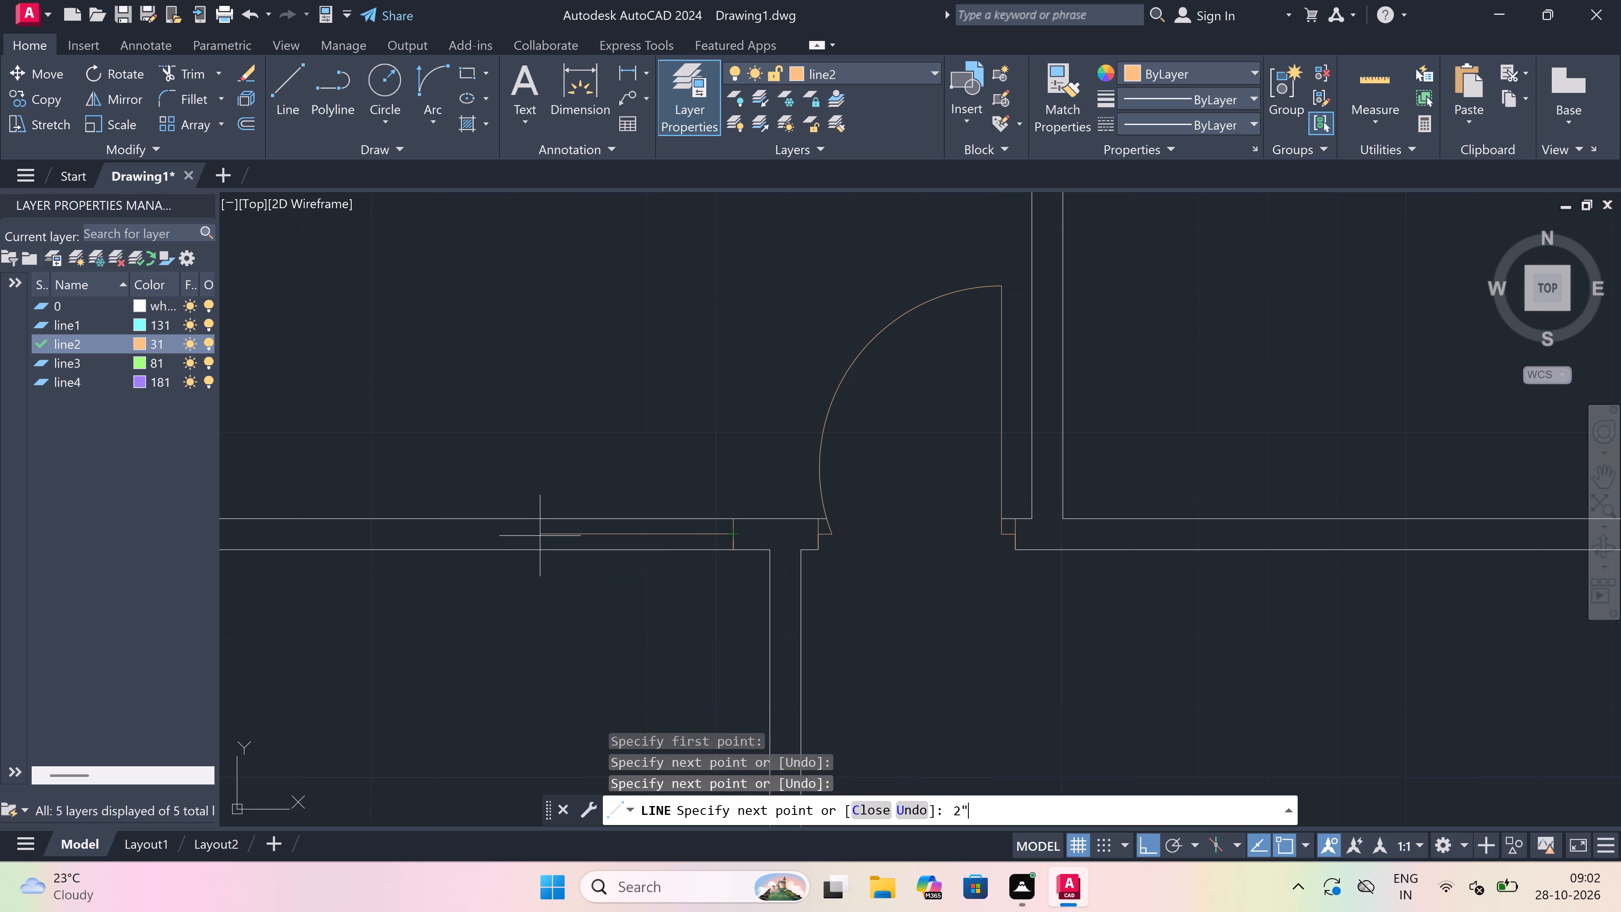
# Draw a 2' door leaf southward from the end of the jamb's return, into the small room below.
pyautogui.scroll(-3, 679, 615)
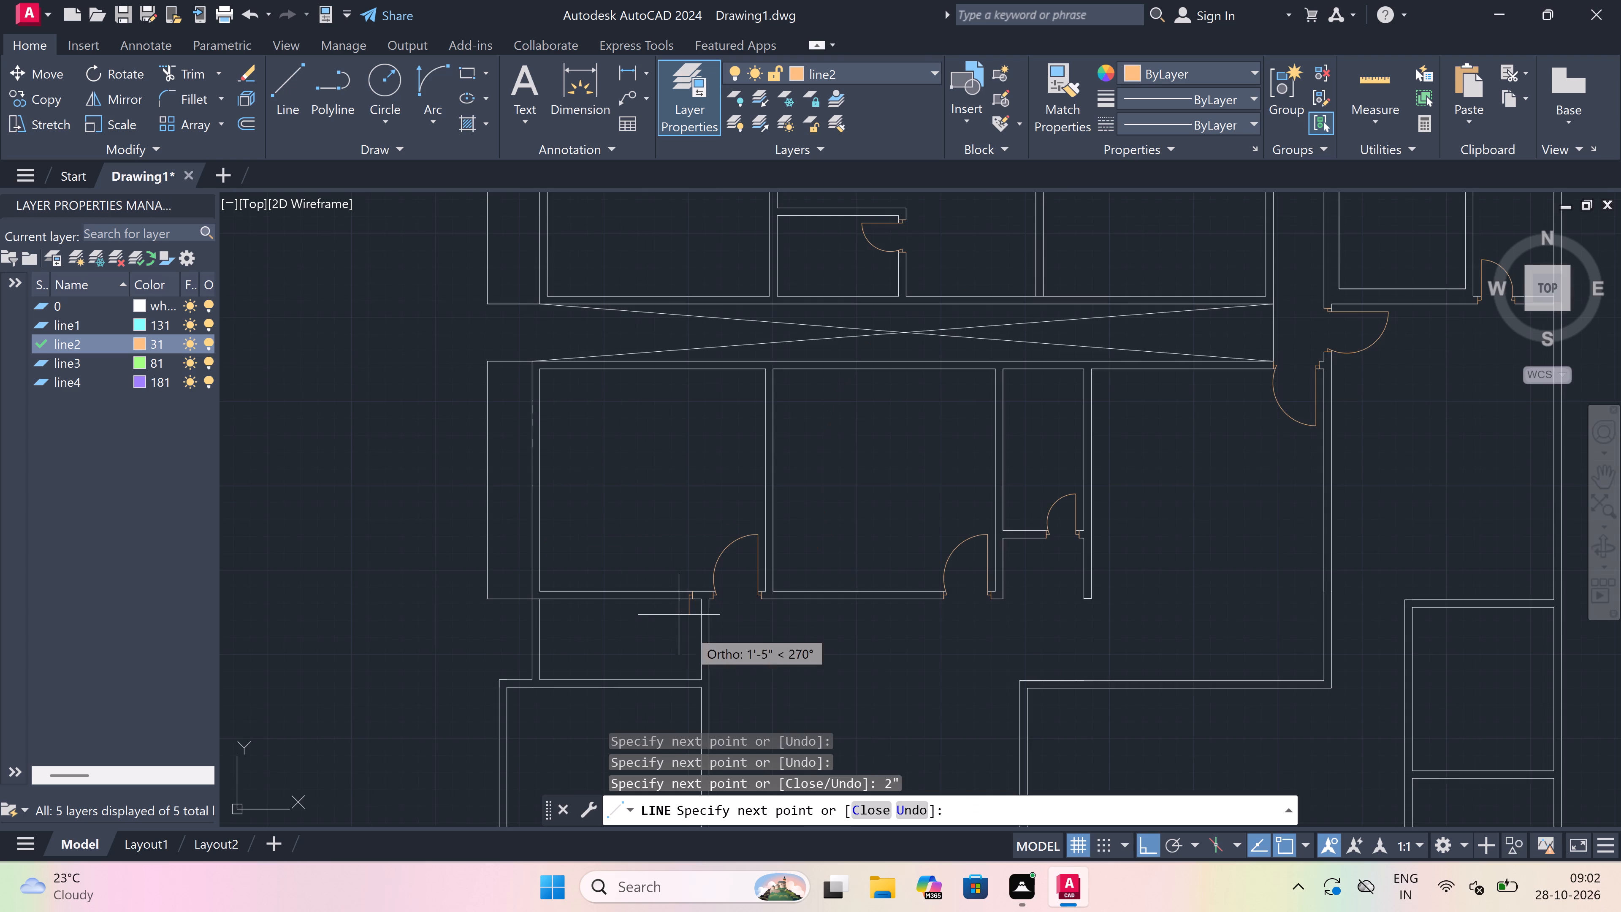
pyautogui.scroll(3, 692, 648)
pyautogui.write("2'")
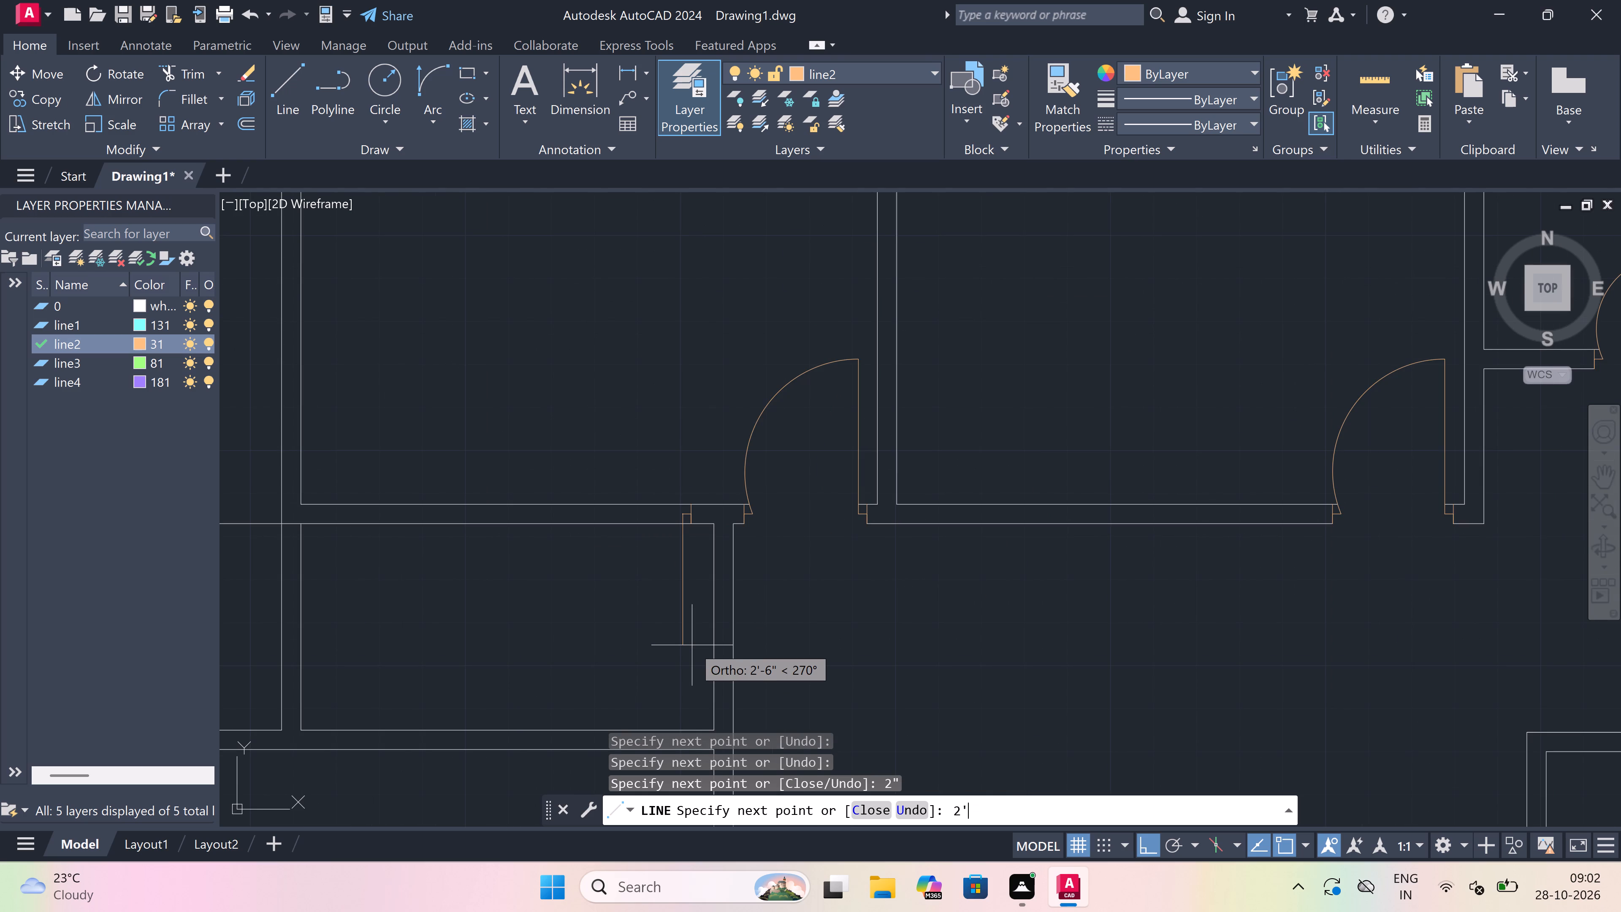
pyautogui.press('space')
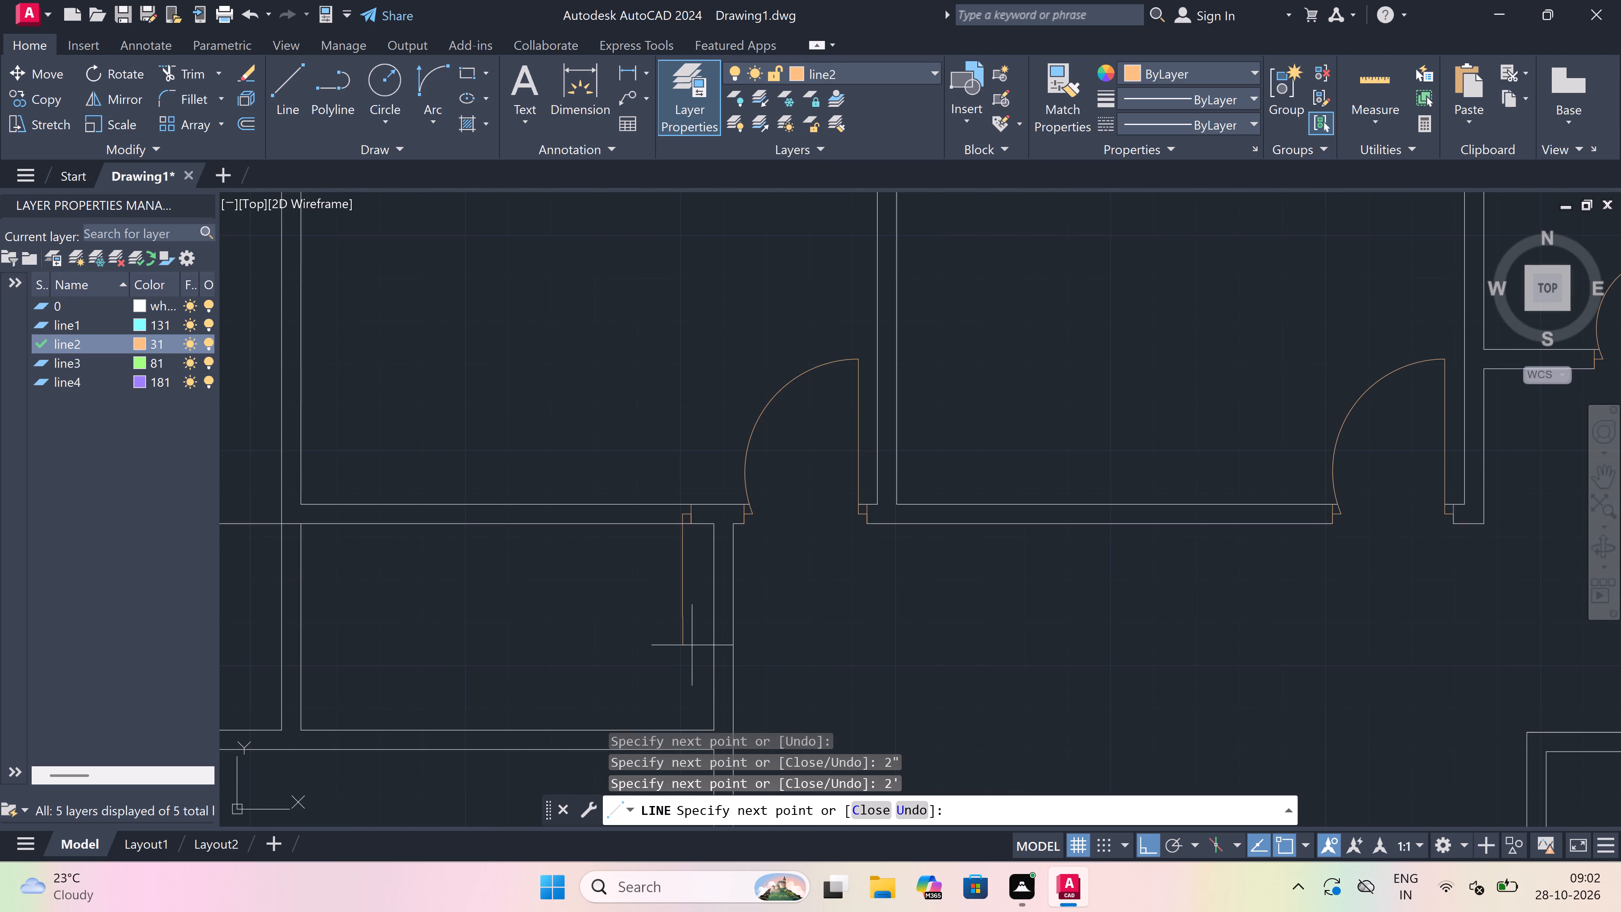
pyautogui.press('Escape')
# Draw the opposite jamb line across the same wall west of the leaf, with a 2" return eastward from its midpoint.
pyautogui.press('space')
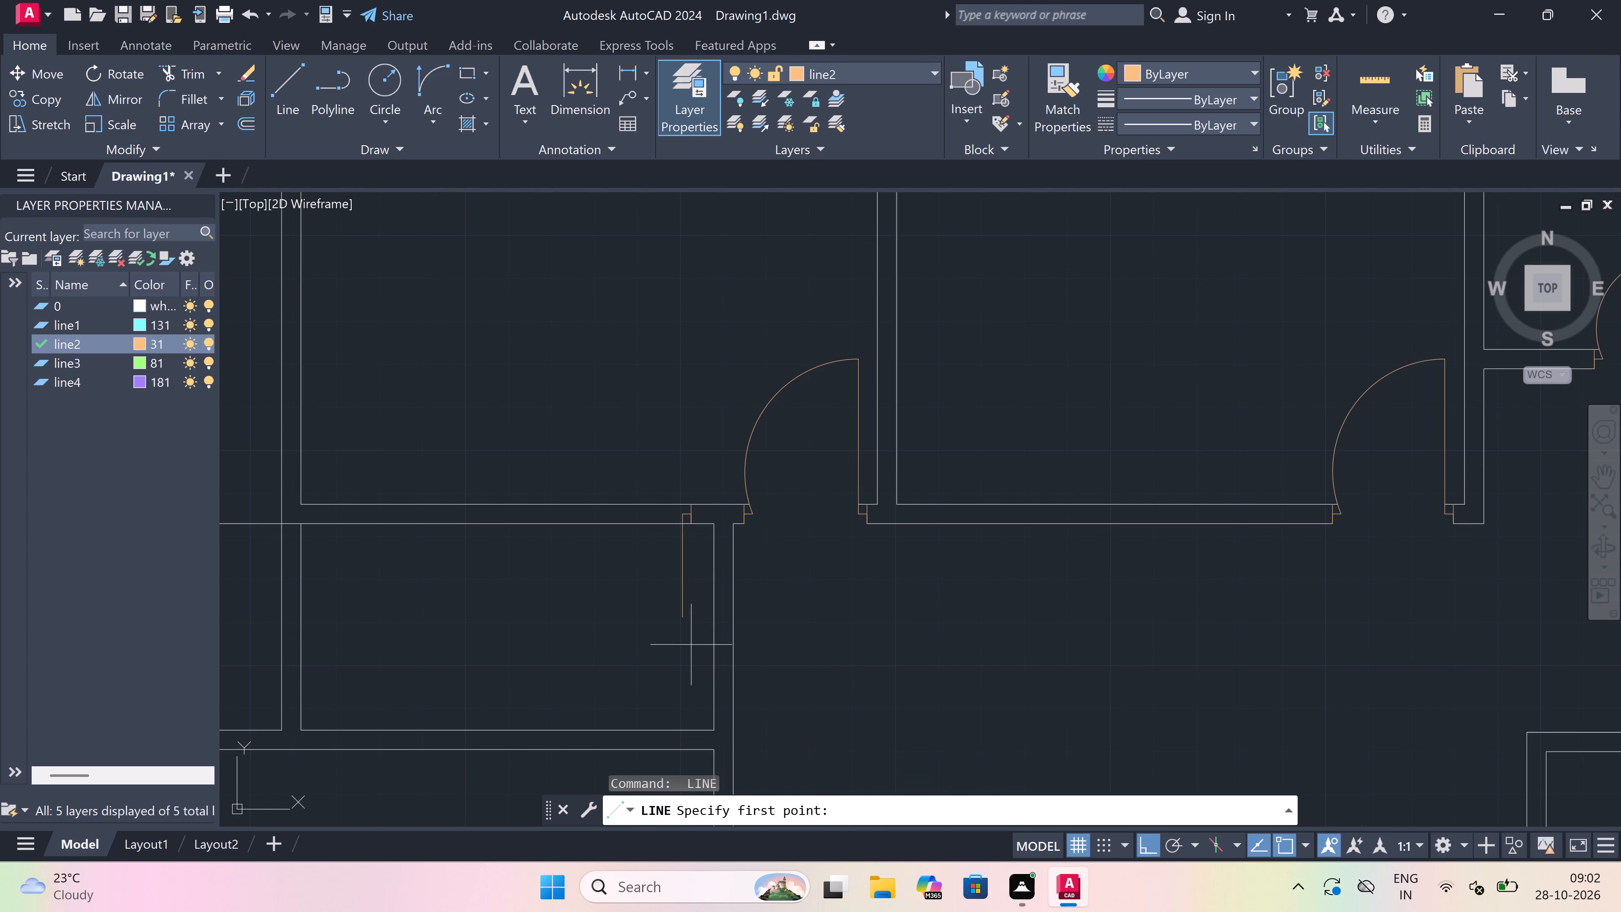
pyautogui.click(585, 518)
pyautogui.click(585, 511)
pyautogui.scroll(4, 585, 511)
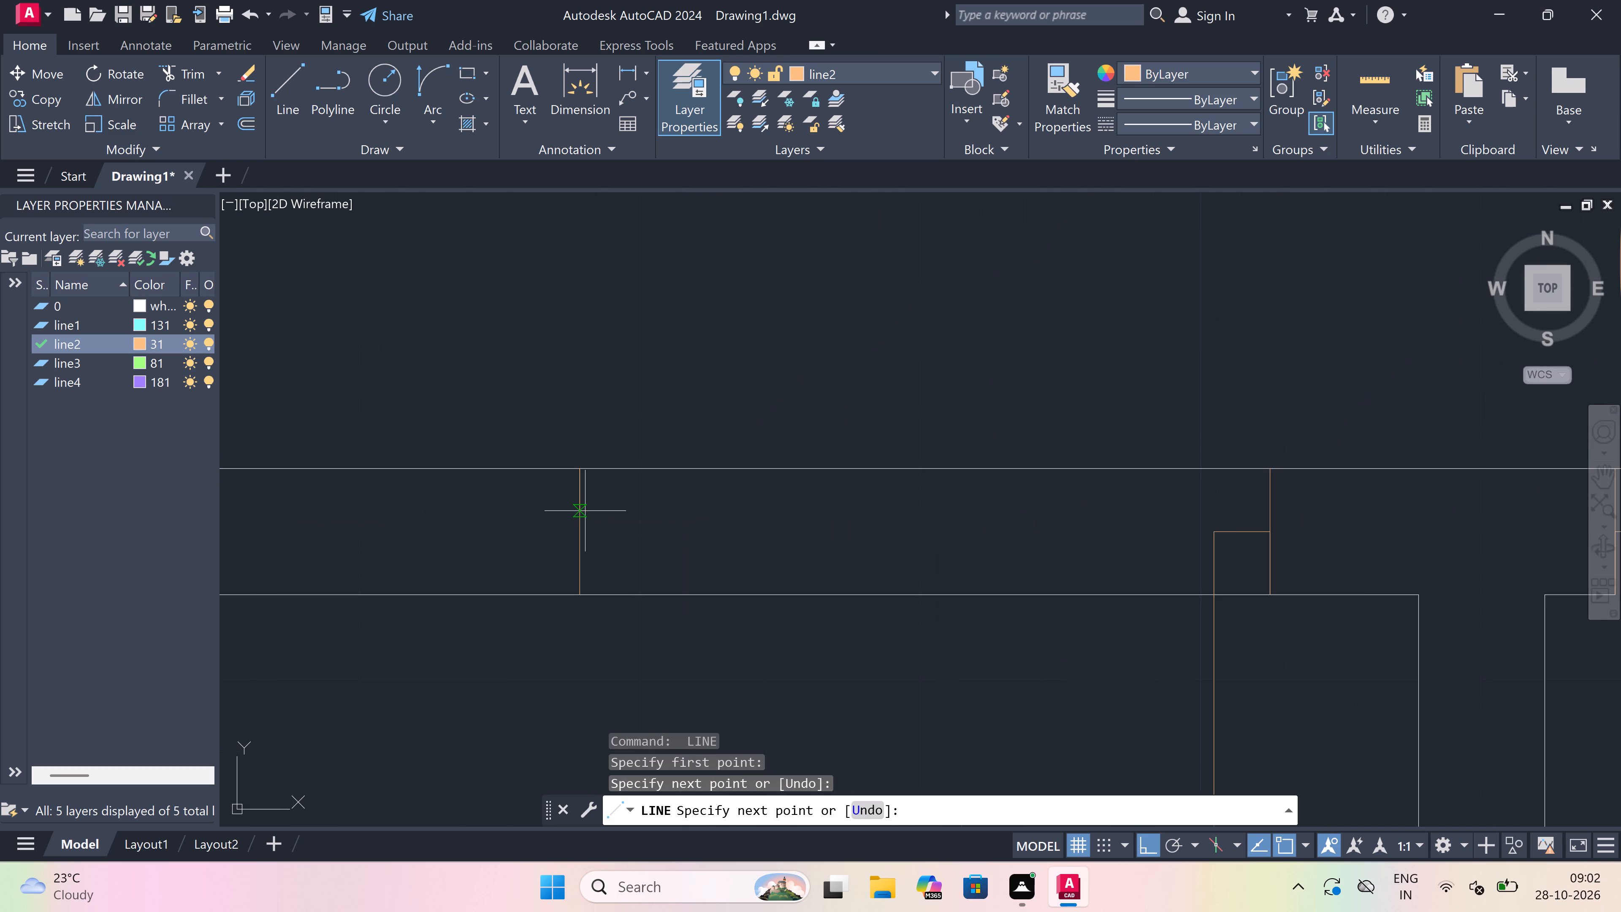
pyautogui.moveTo(581, 525); pyautogui.dragTo(612, 537)
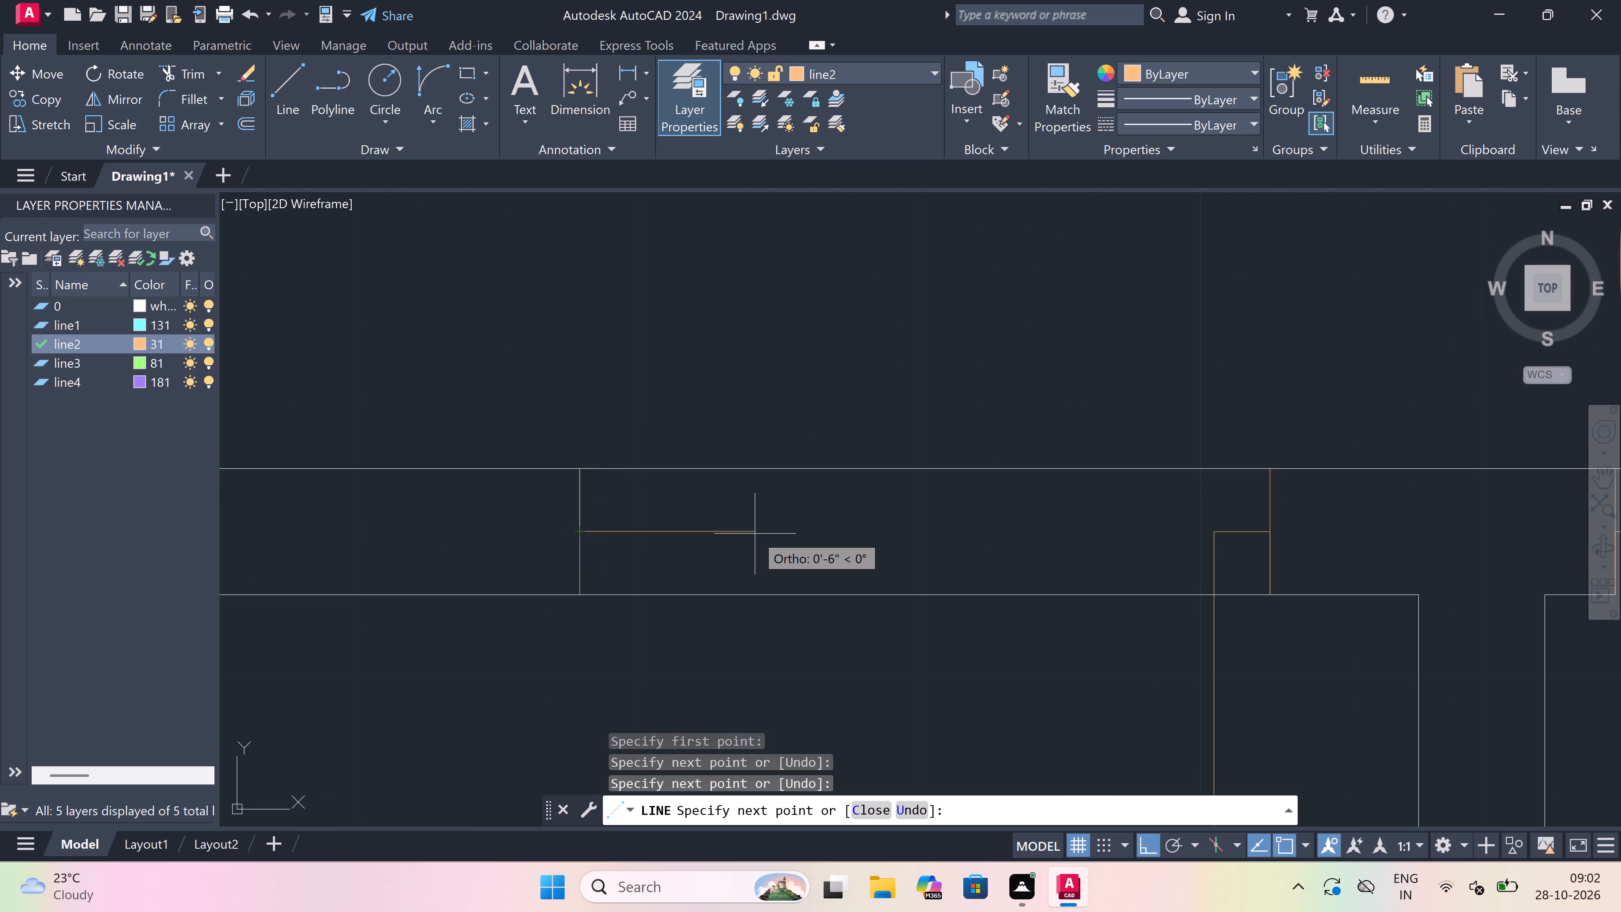
pyautogui.press('2')
pyautogui.write('"')
pyautogui.press('space')
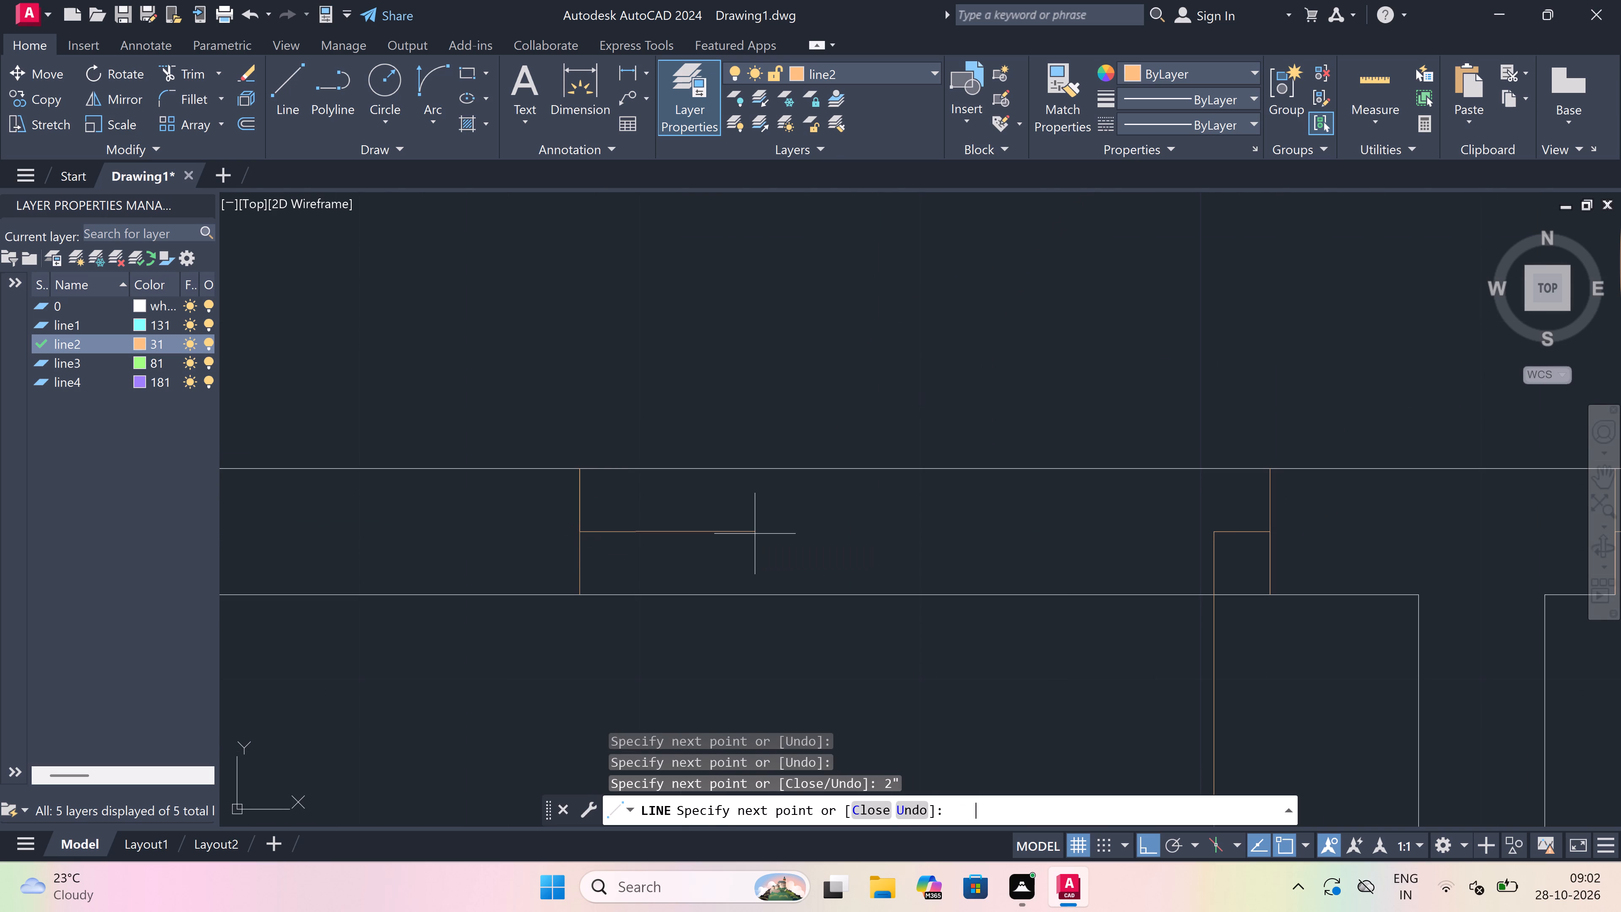
pyautogui.press('Escape')
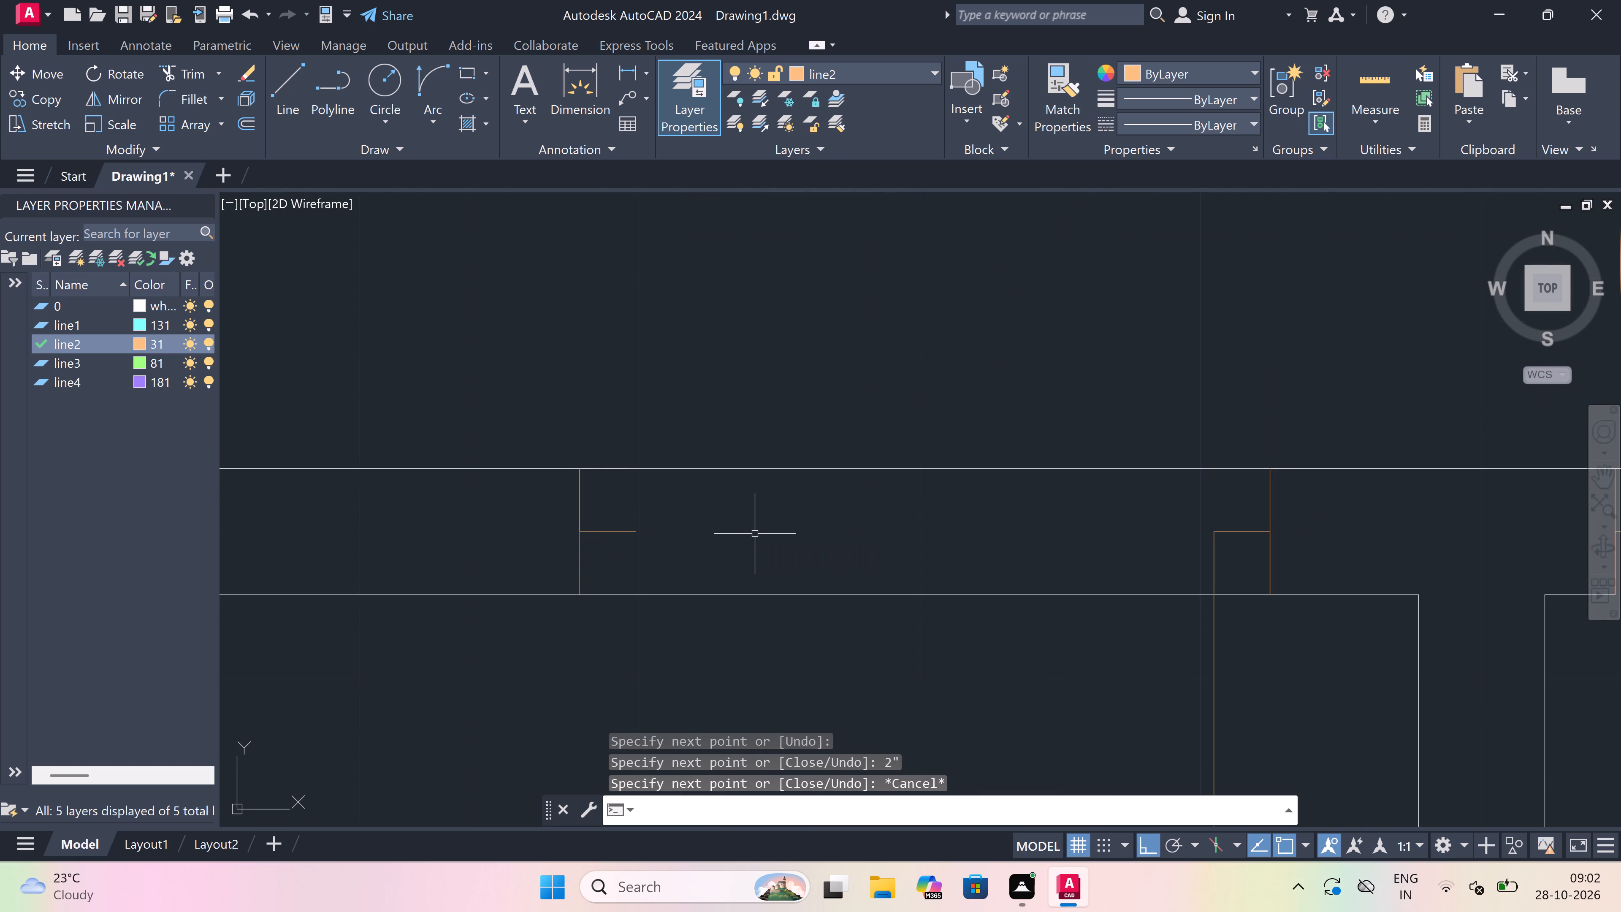